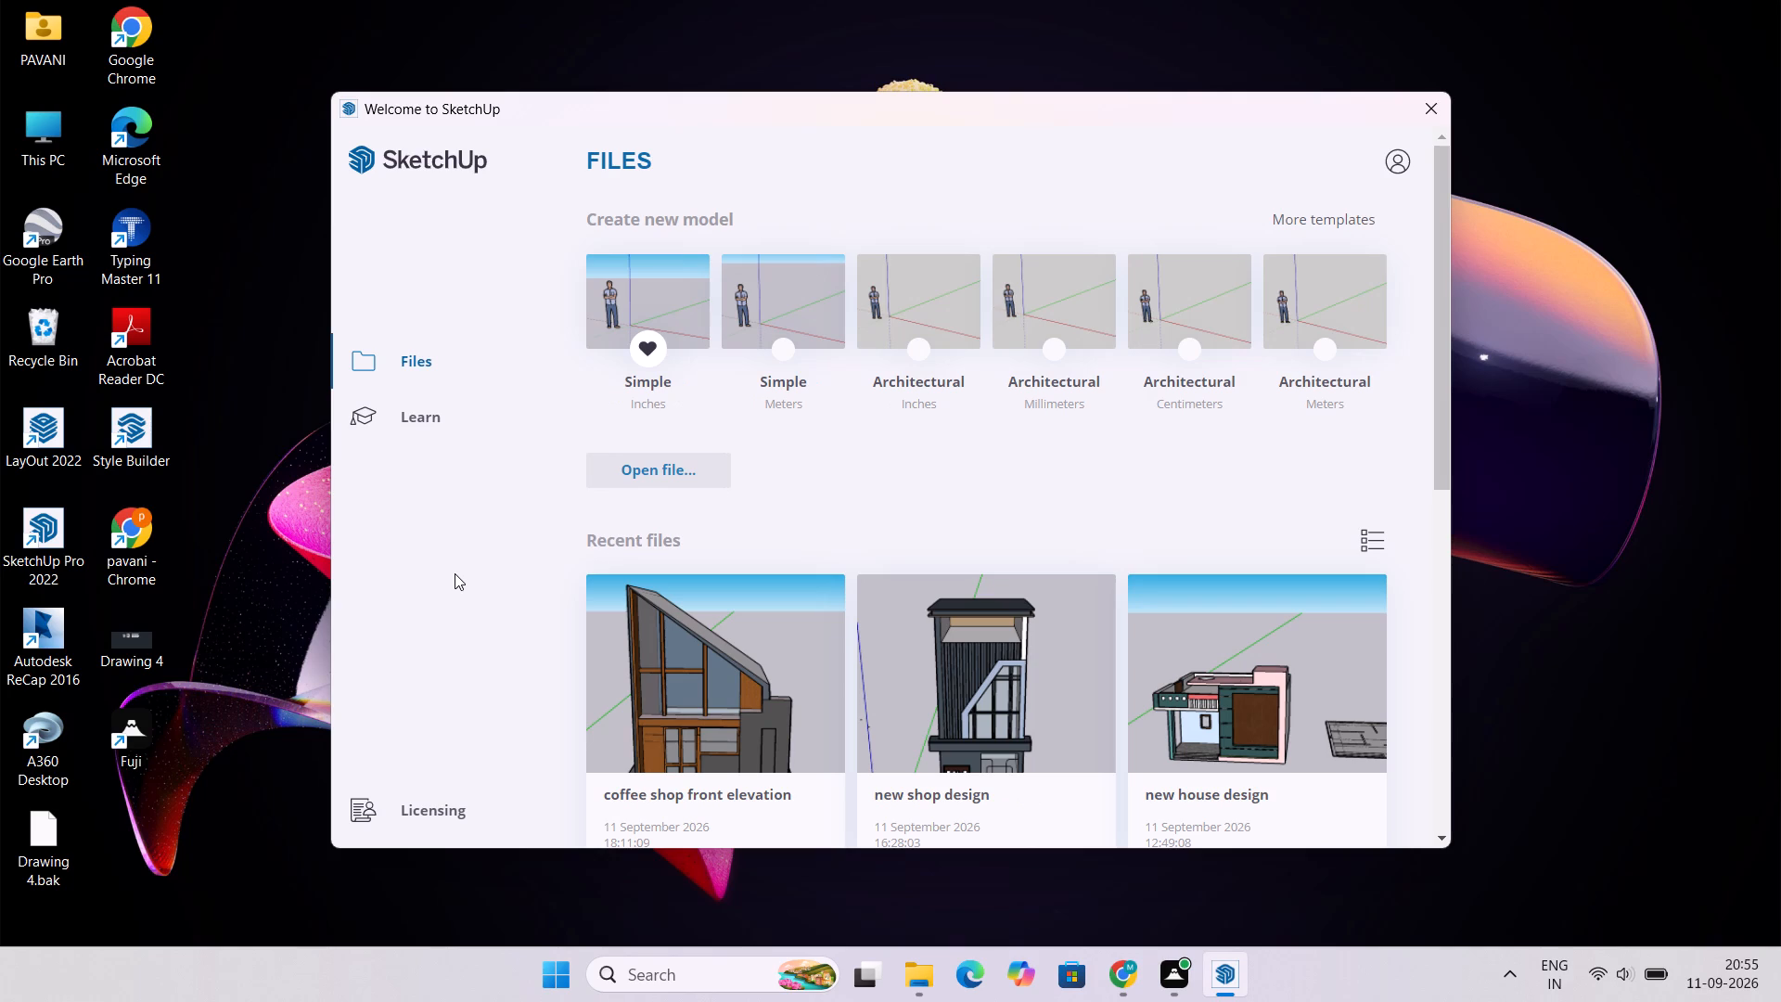
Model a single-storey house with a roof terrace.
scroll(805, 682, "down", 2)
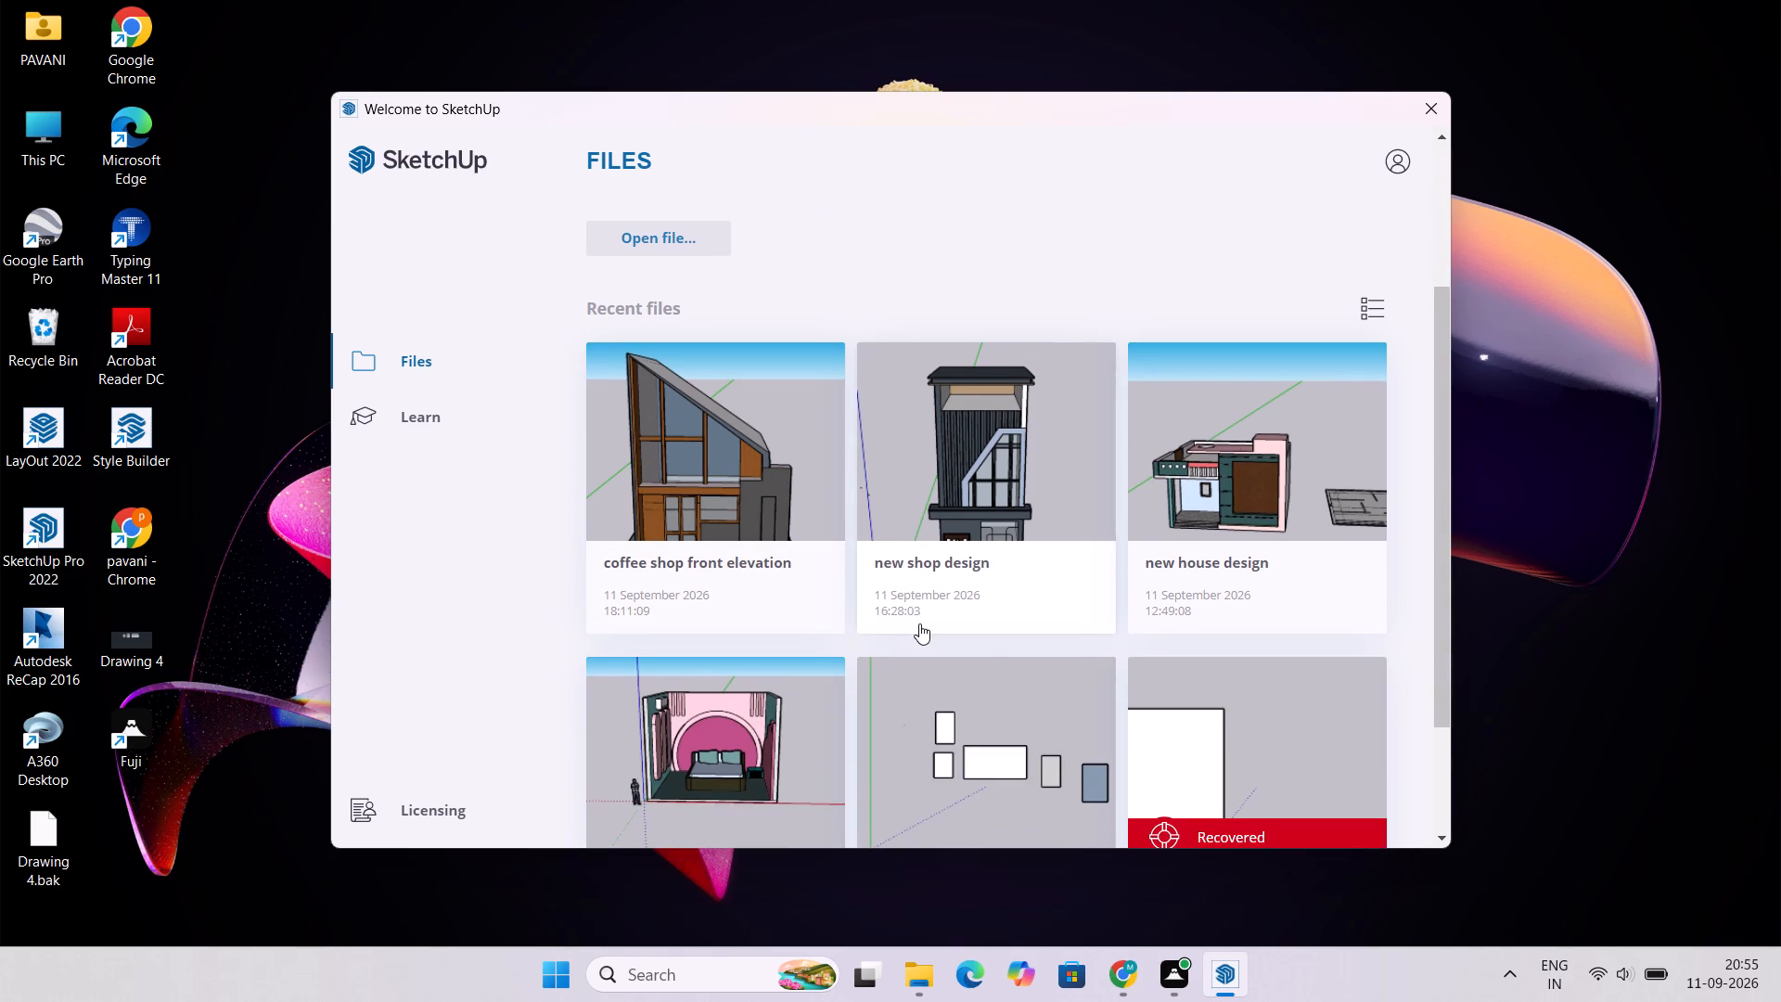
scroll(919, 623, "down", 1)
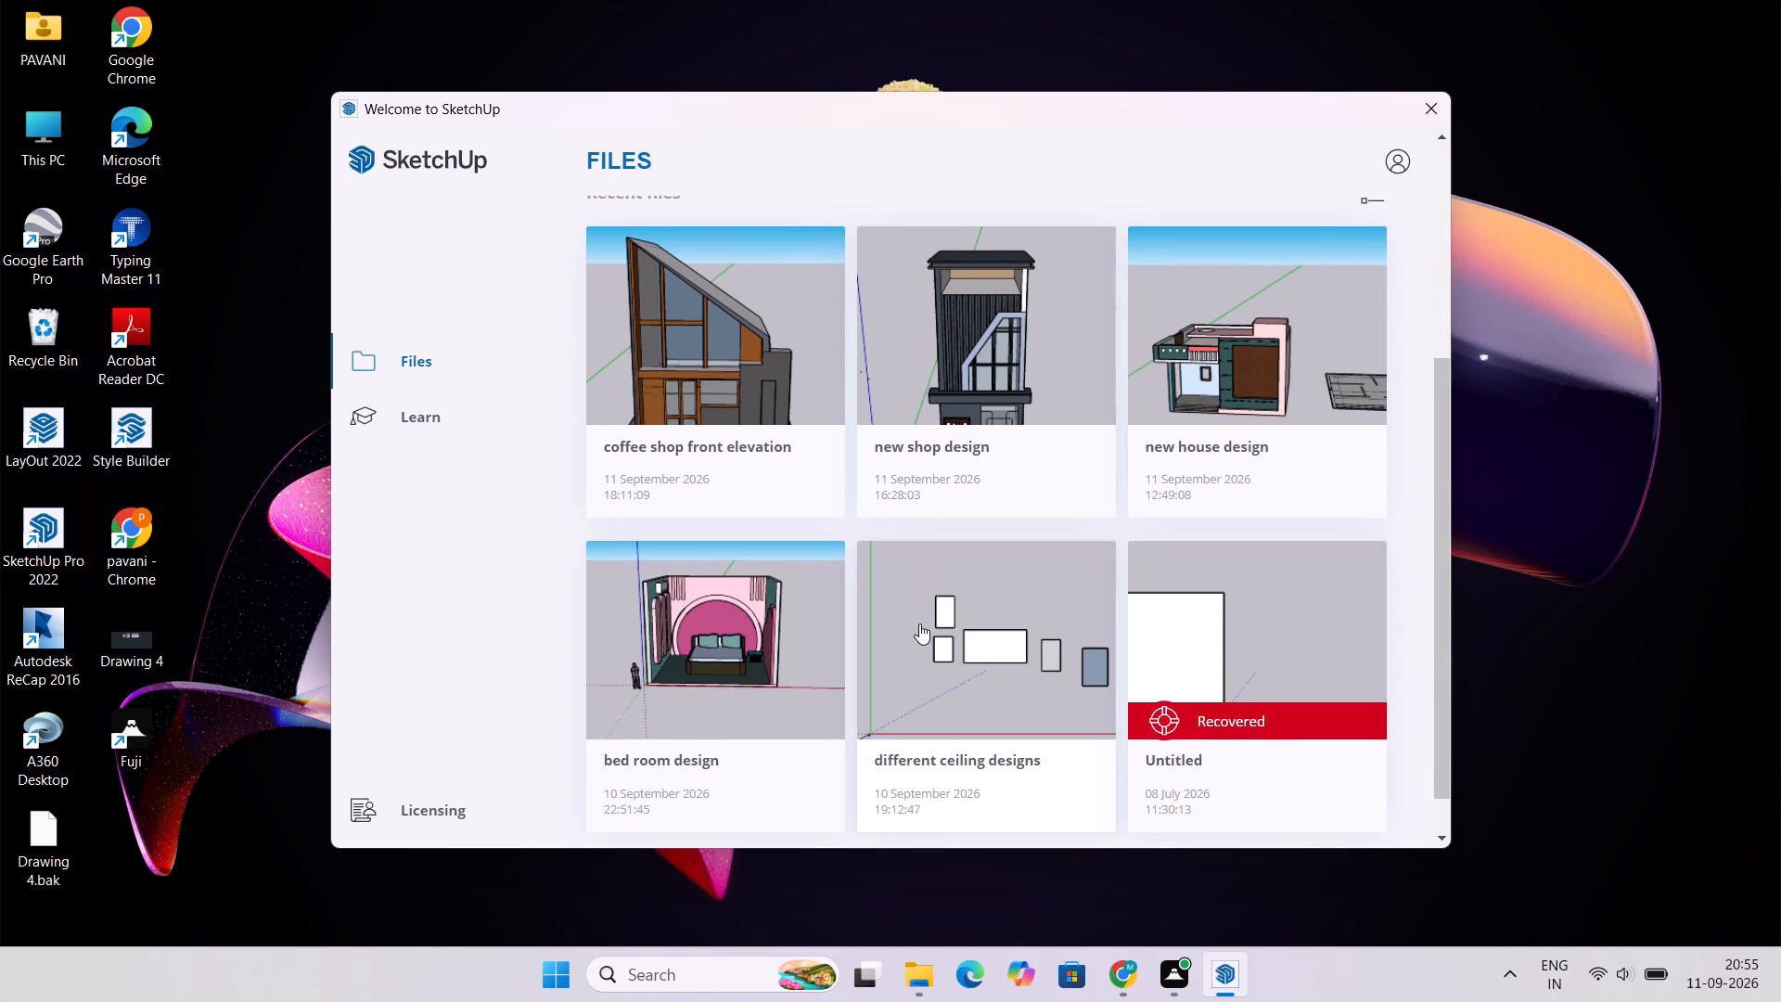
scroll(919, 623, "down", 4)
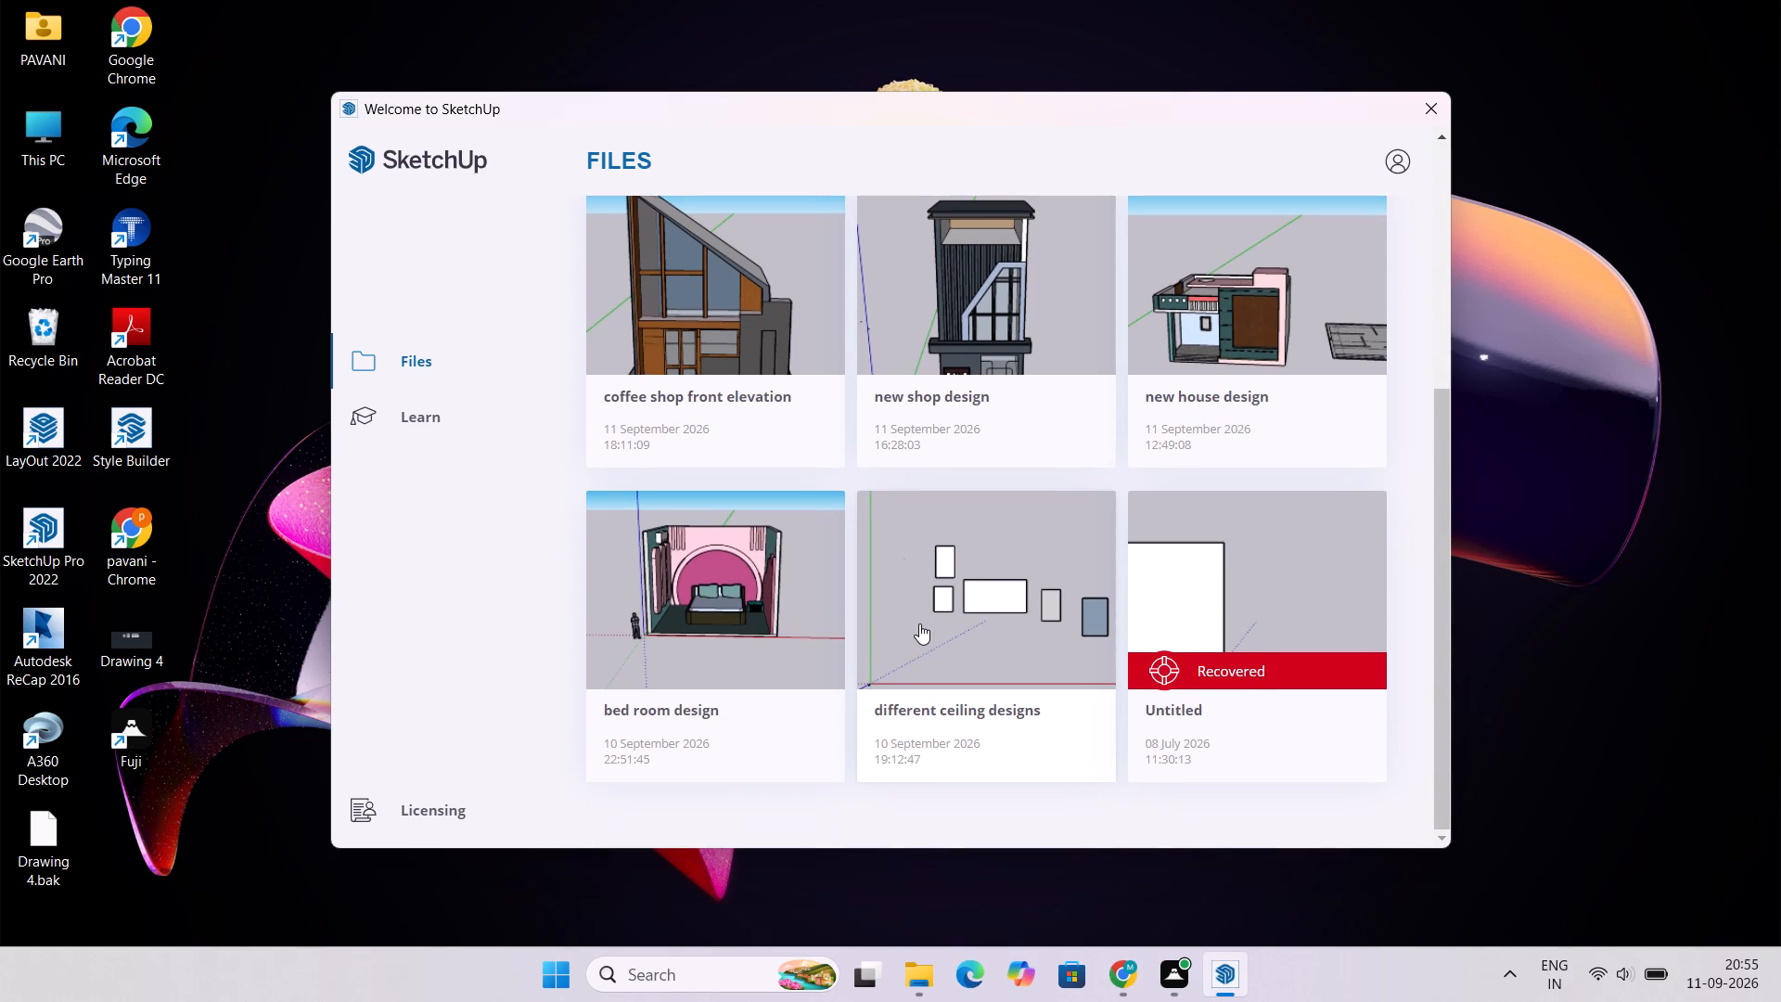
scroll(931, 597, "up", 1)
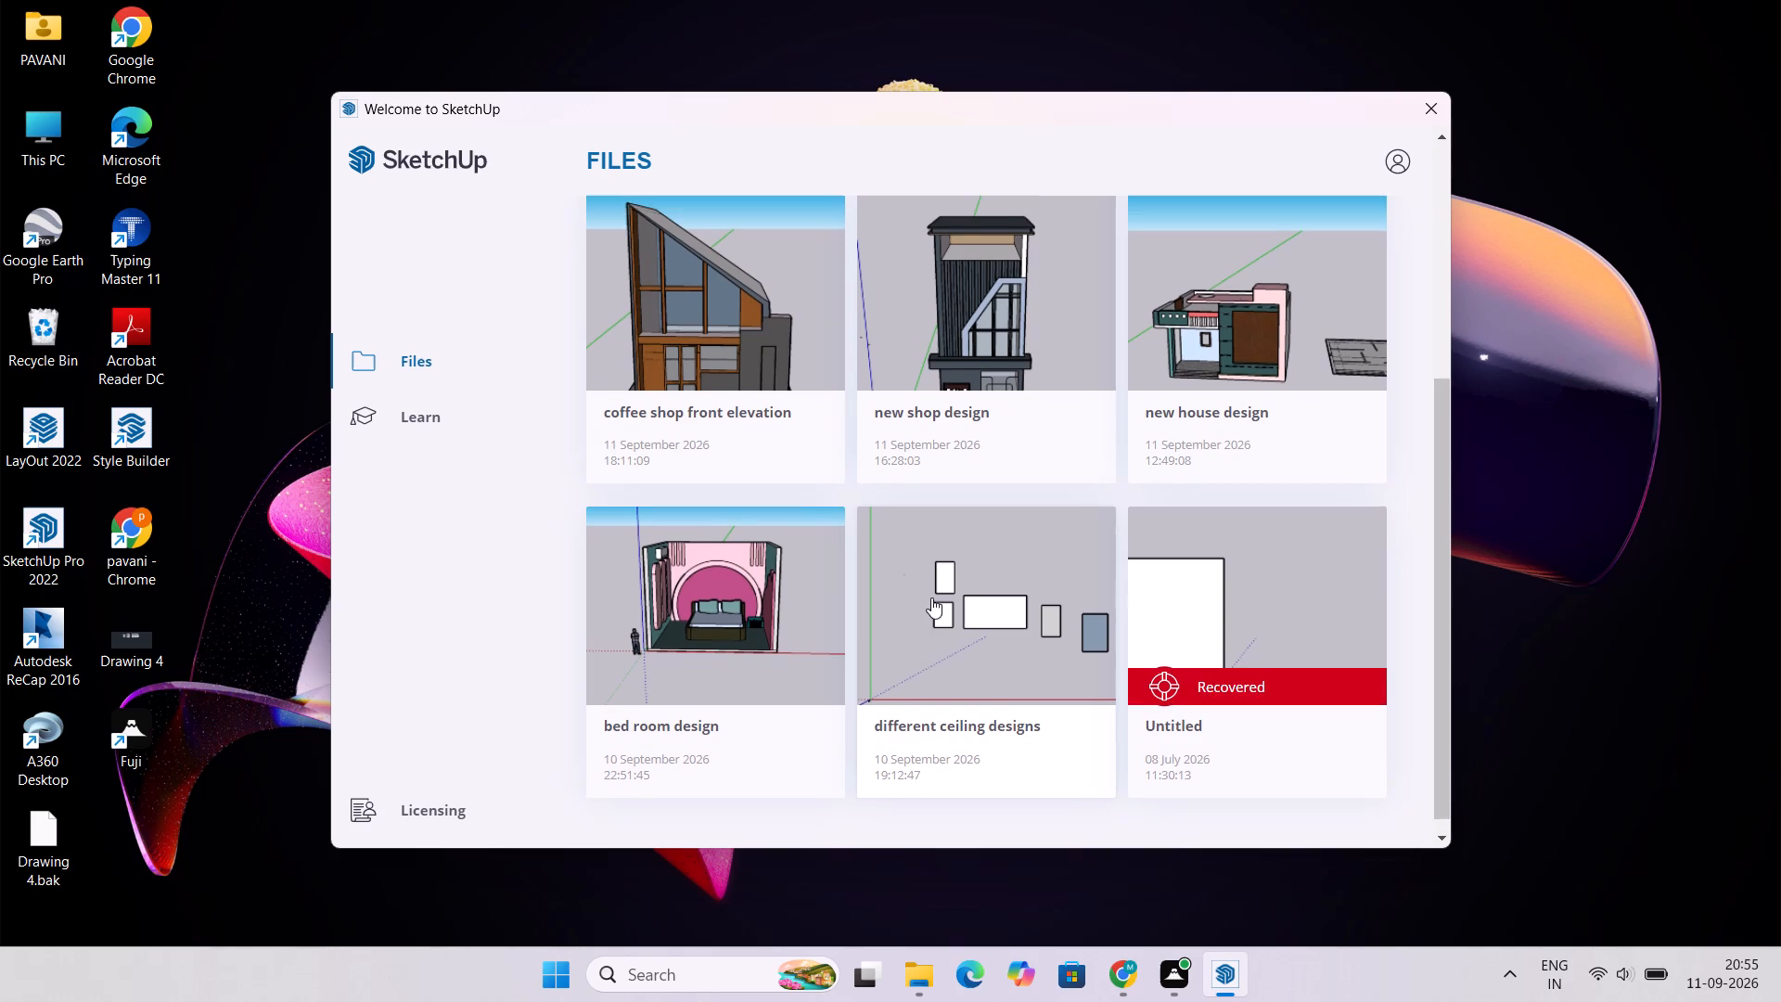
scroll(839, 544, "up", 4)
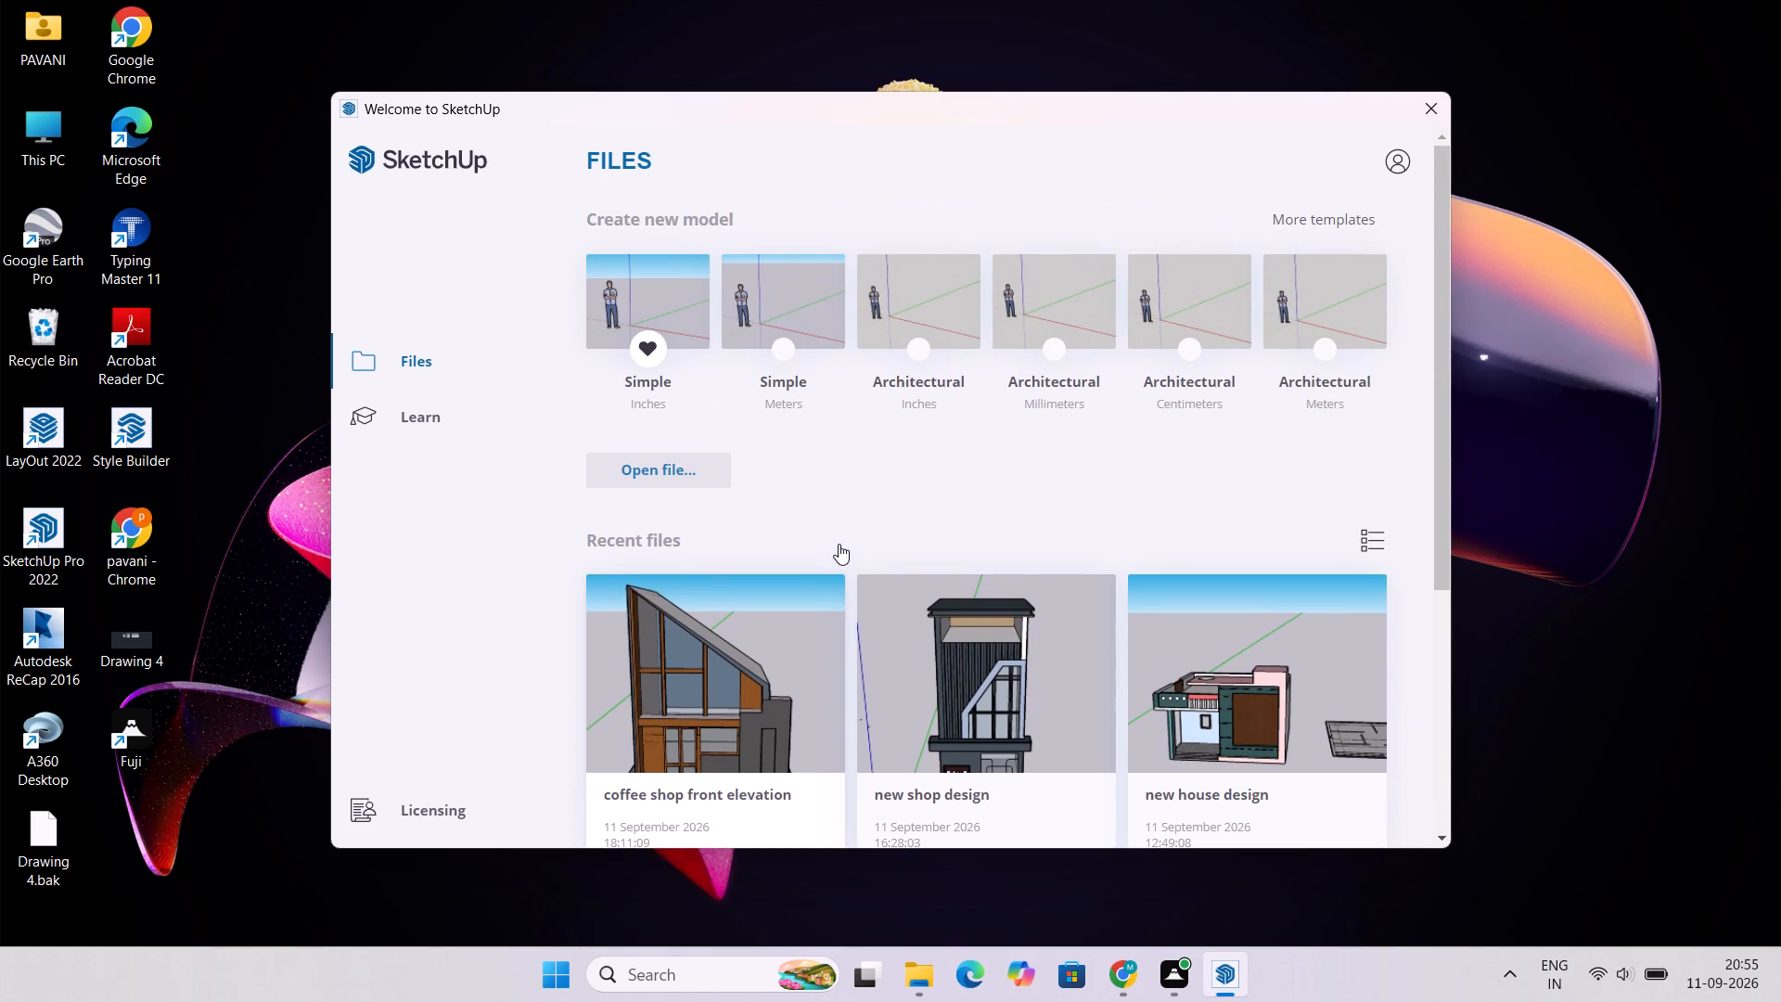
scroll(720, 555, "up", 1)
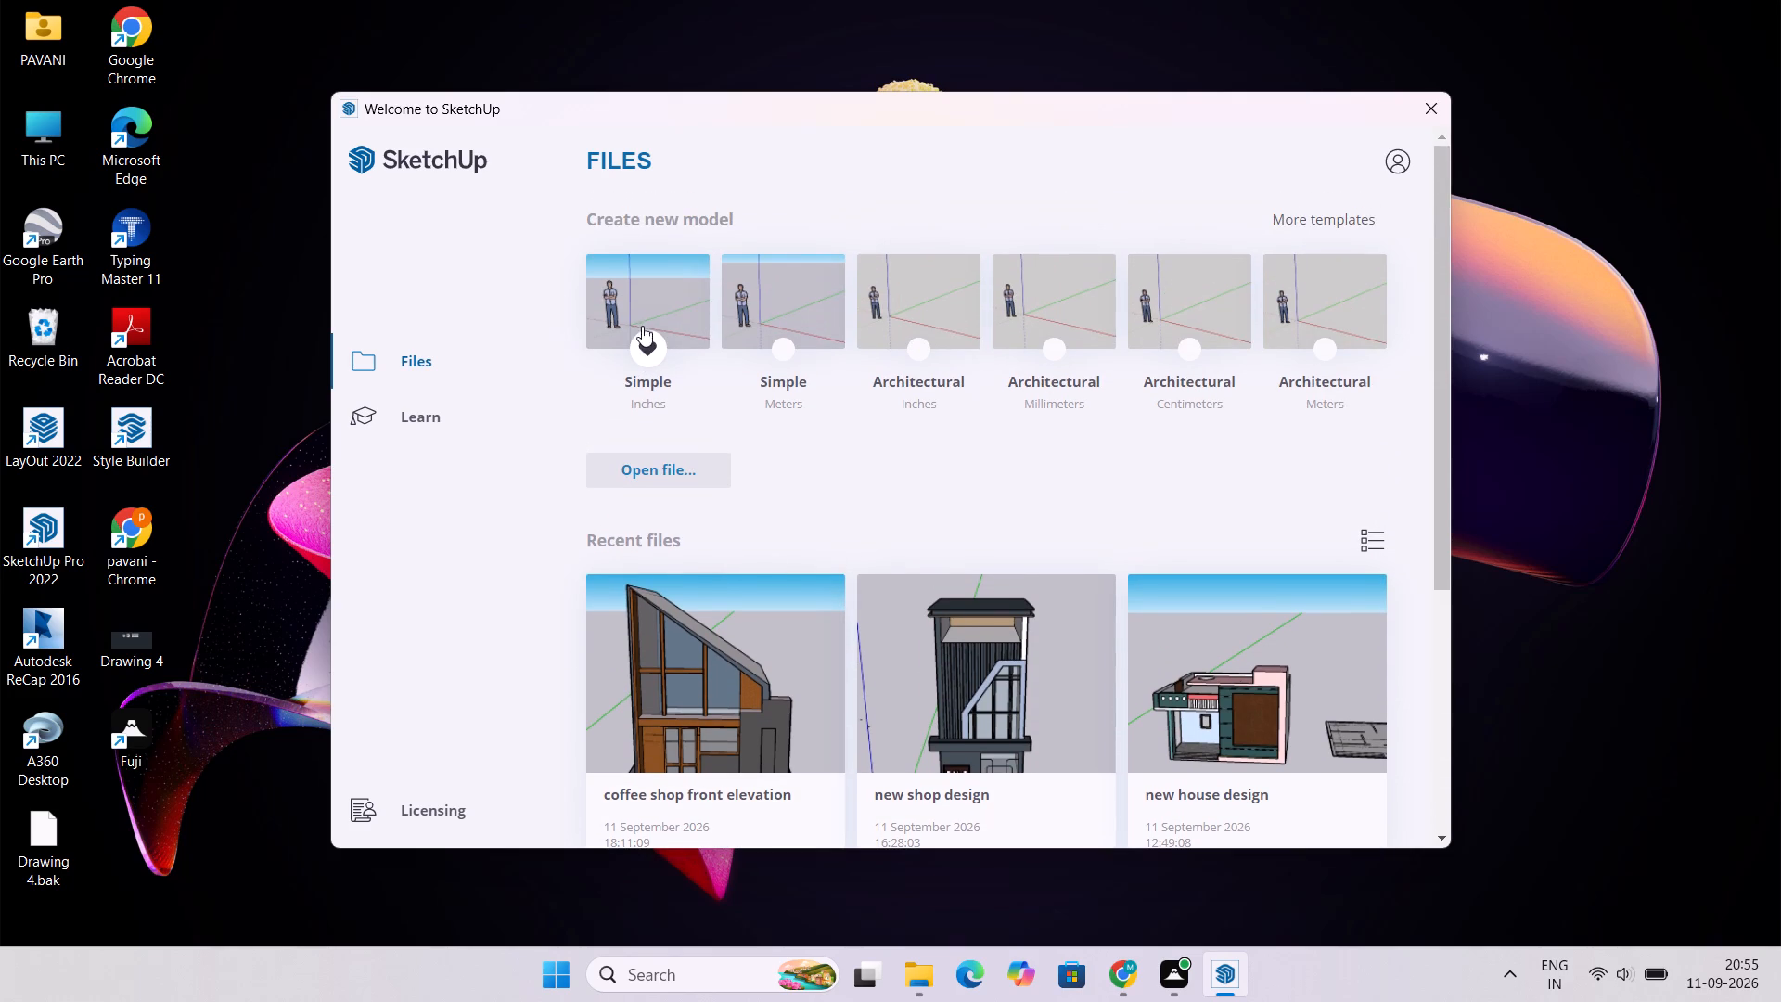
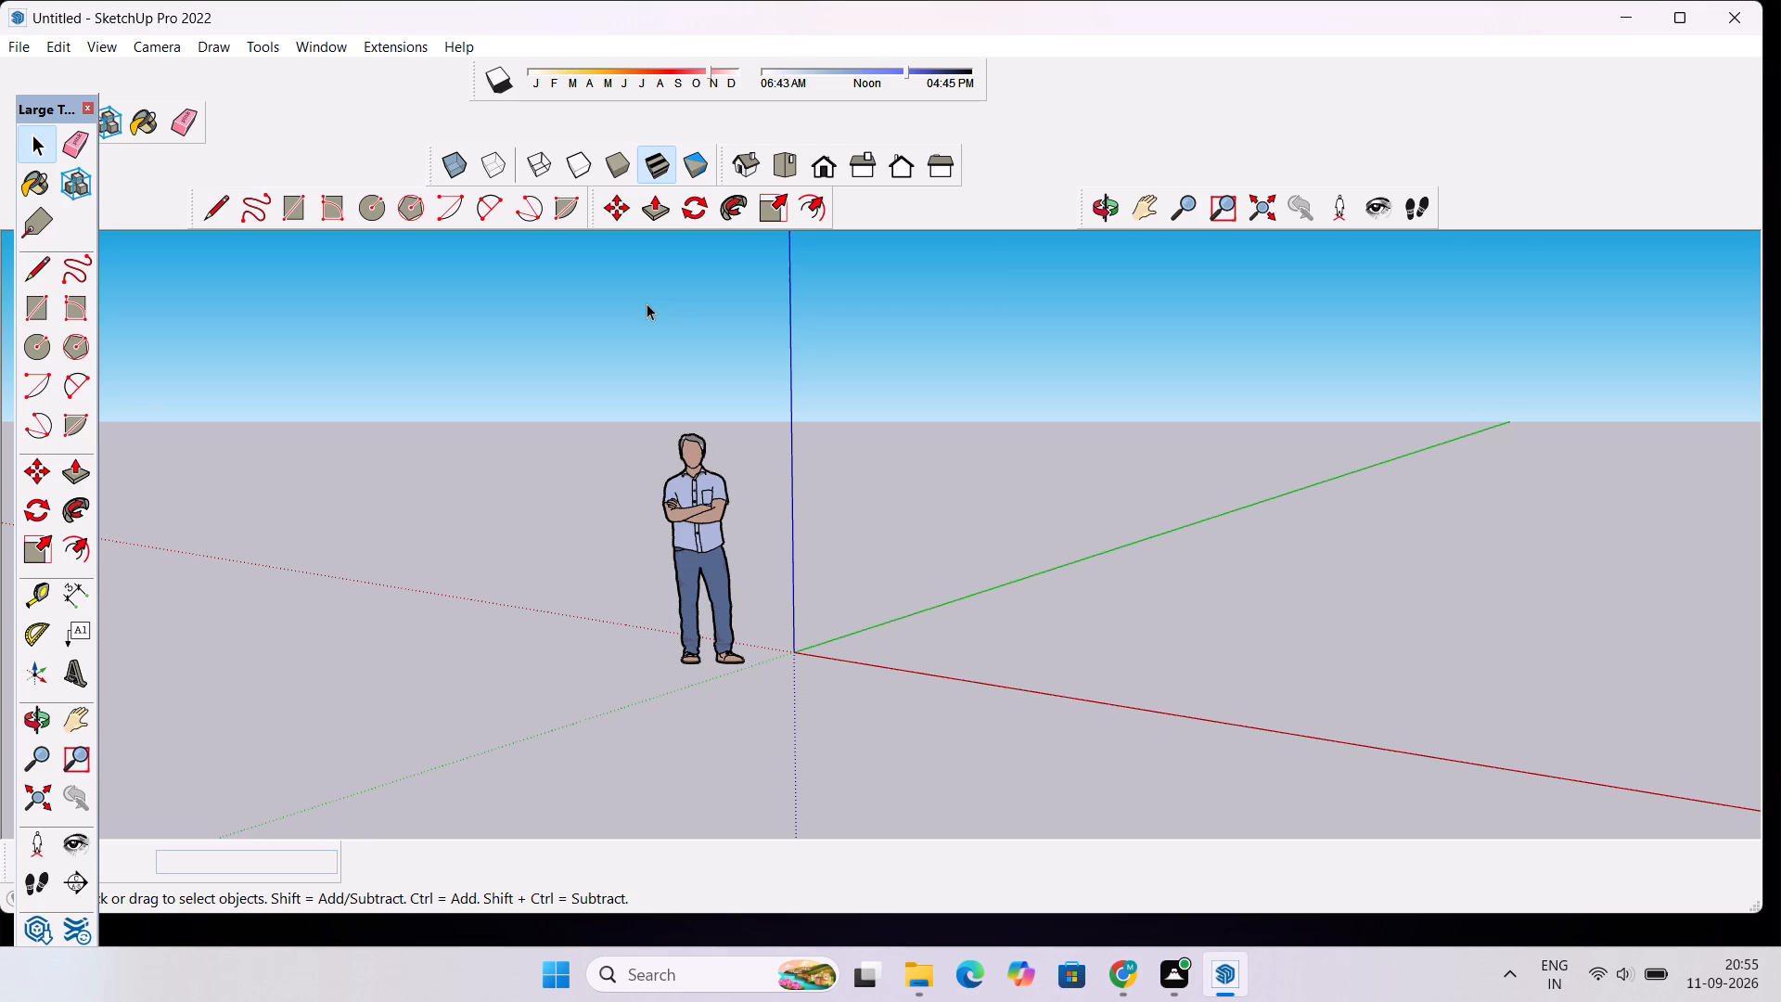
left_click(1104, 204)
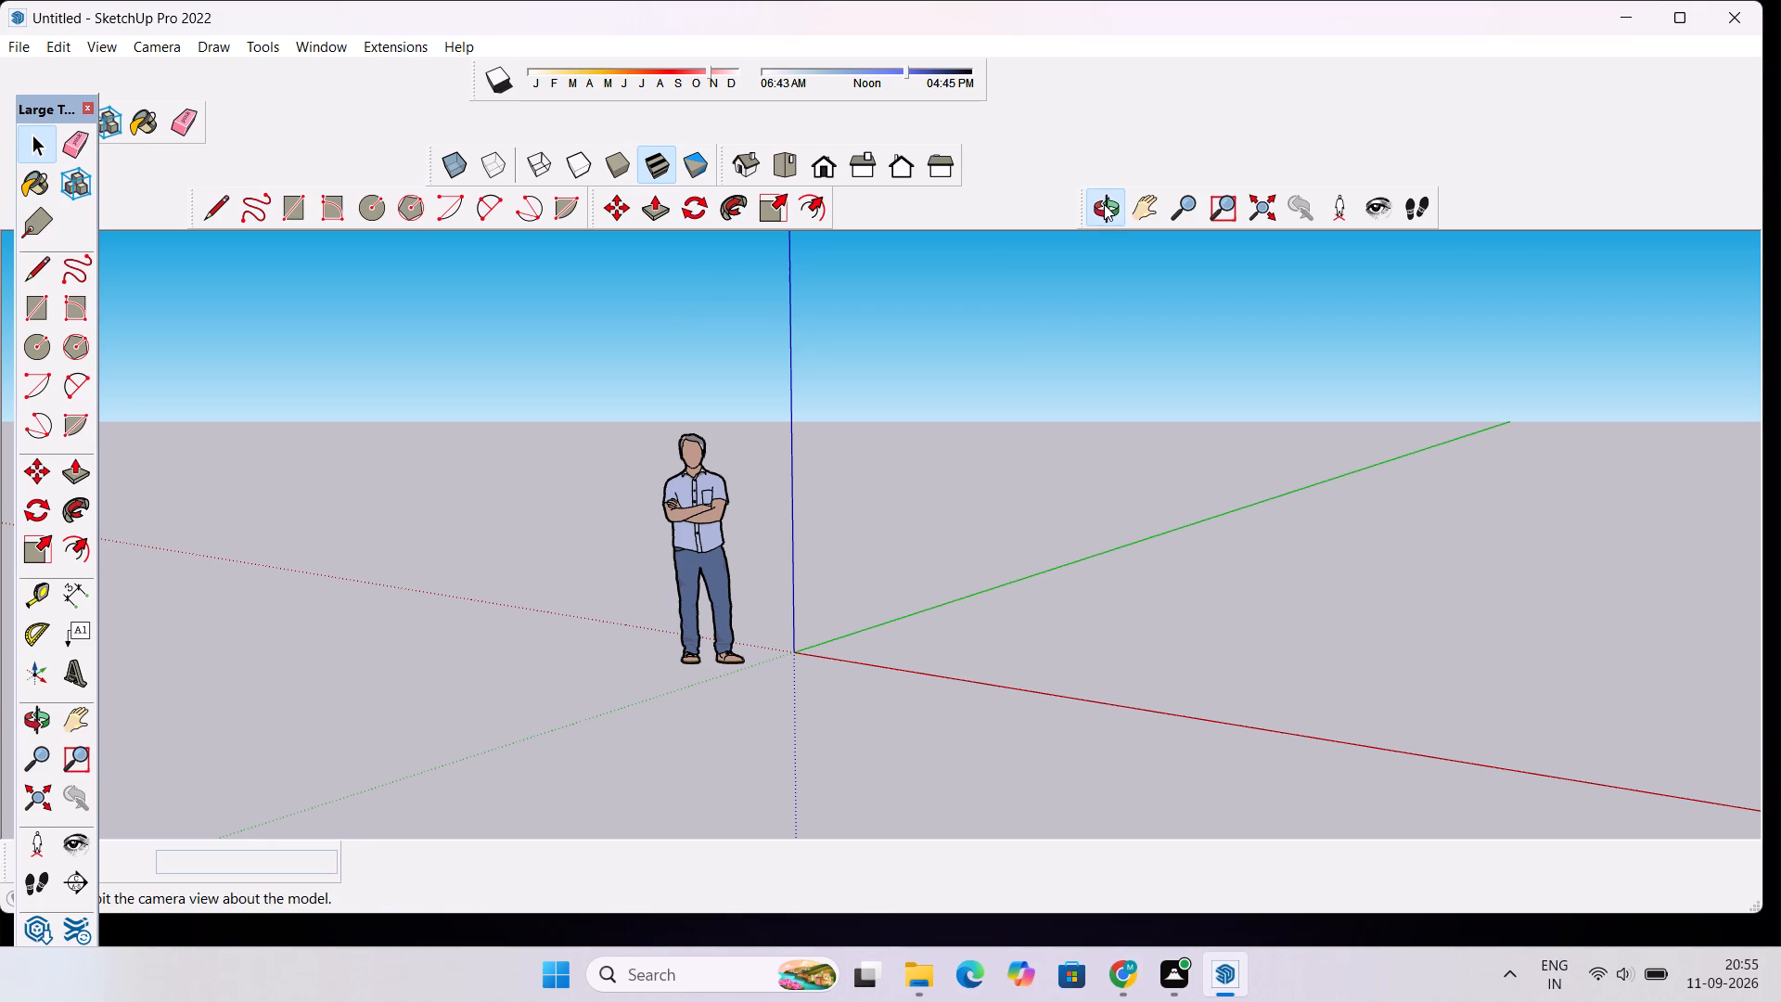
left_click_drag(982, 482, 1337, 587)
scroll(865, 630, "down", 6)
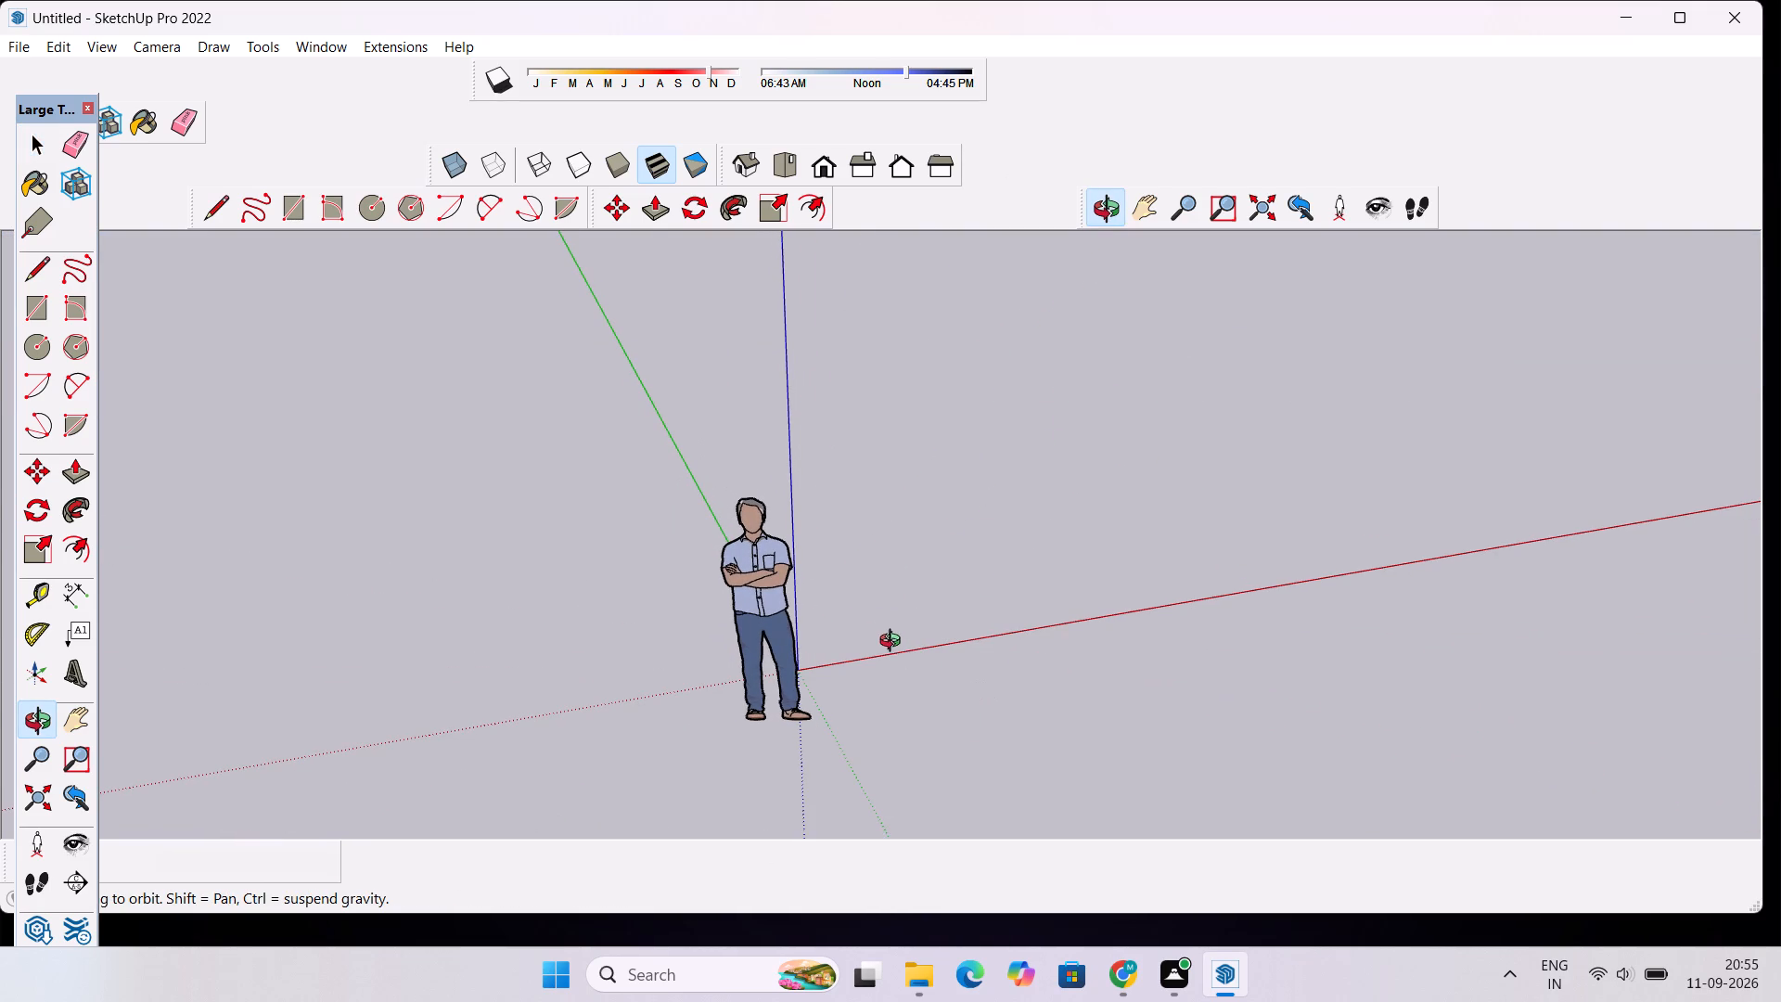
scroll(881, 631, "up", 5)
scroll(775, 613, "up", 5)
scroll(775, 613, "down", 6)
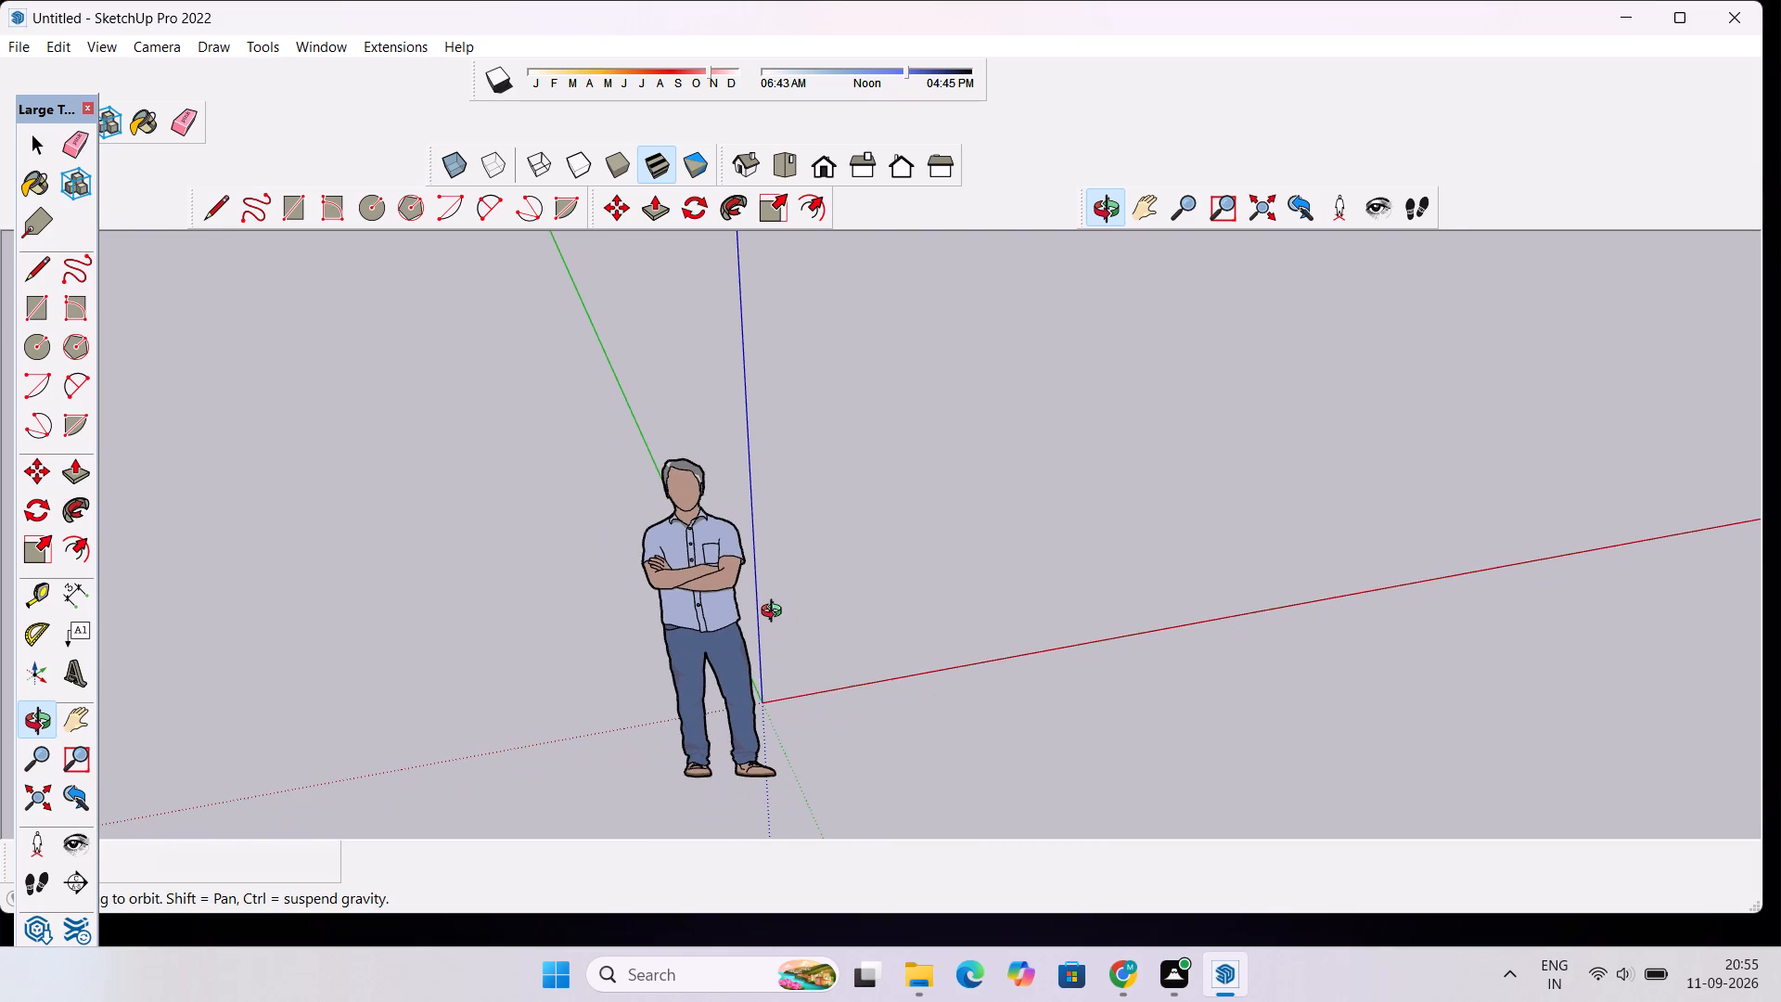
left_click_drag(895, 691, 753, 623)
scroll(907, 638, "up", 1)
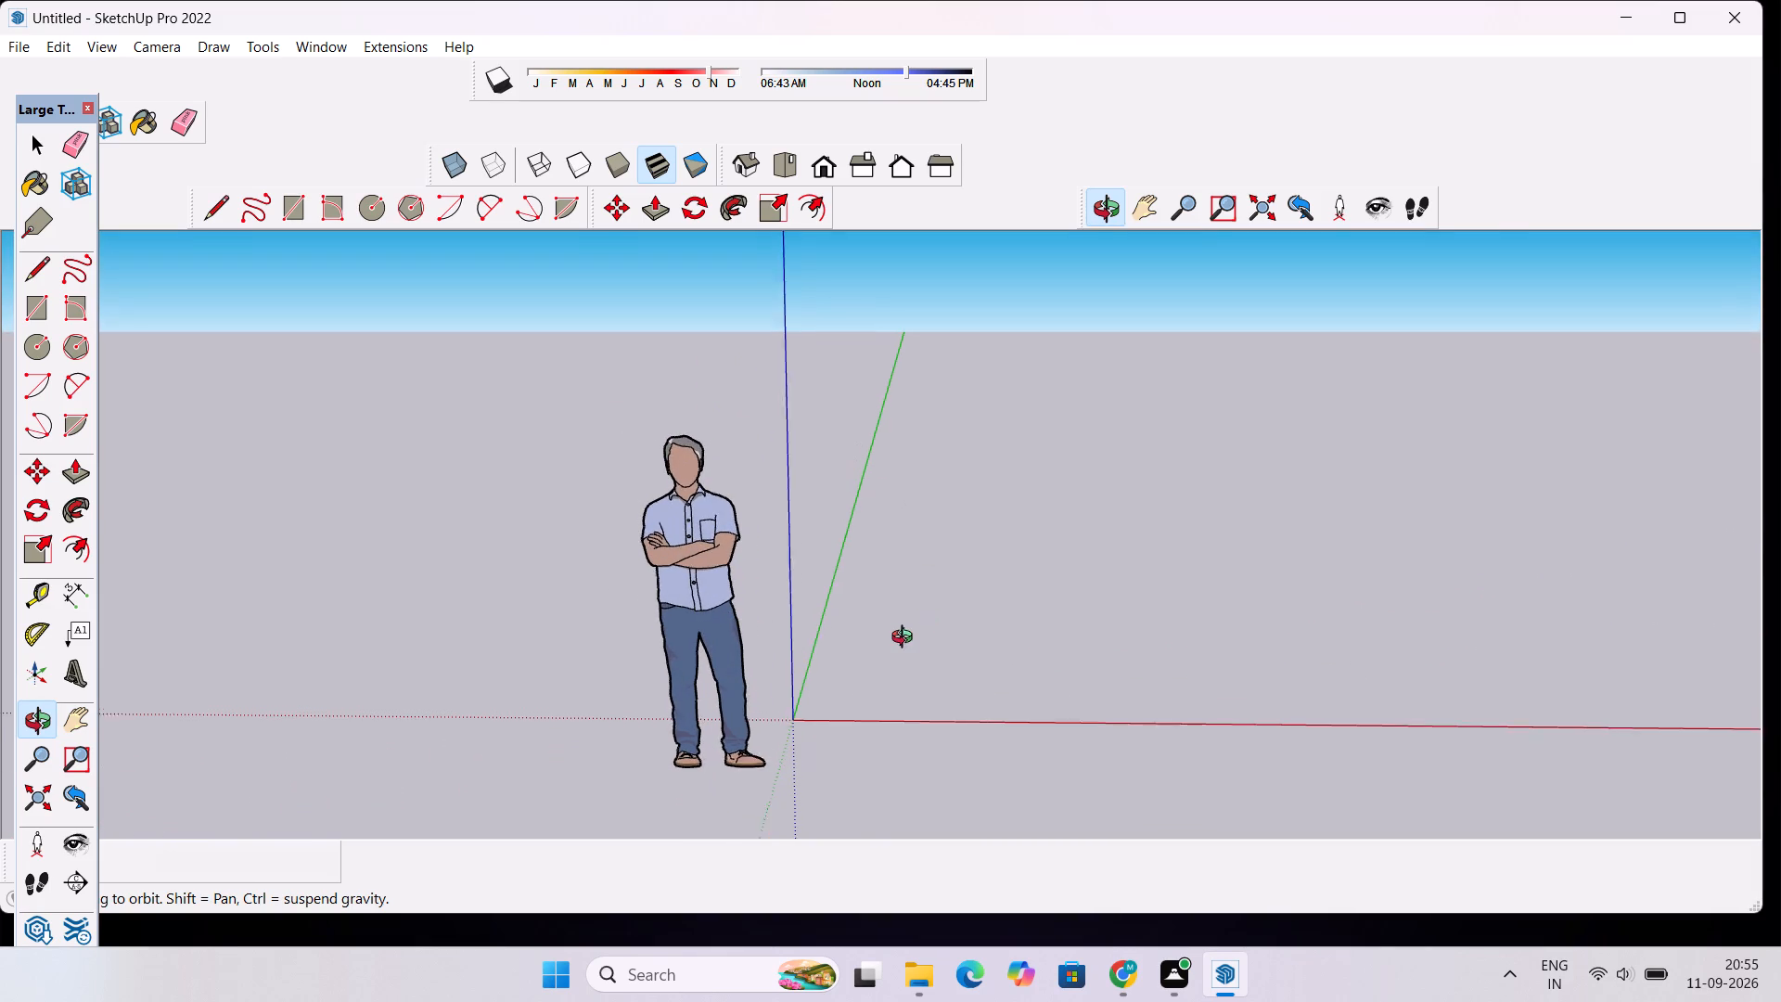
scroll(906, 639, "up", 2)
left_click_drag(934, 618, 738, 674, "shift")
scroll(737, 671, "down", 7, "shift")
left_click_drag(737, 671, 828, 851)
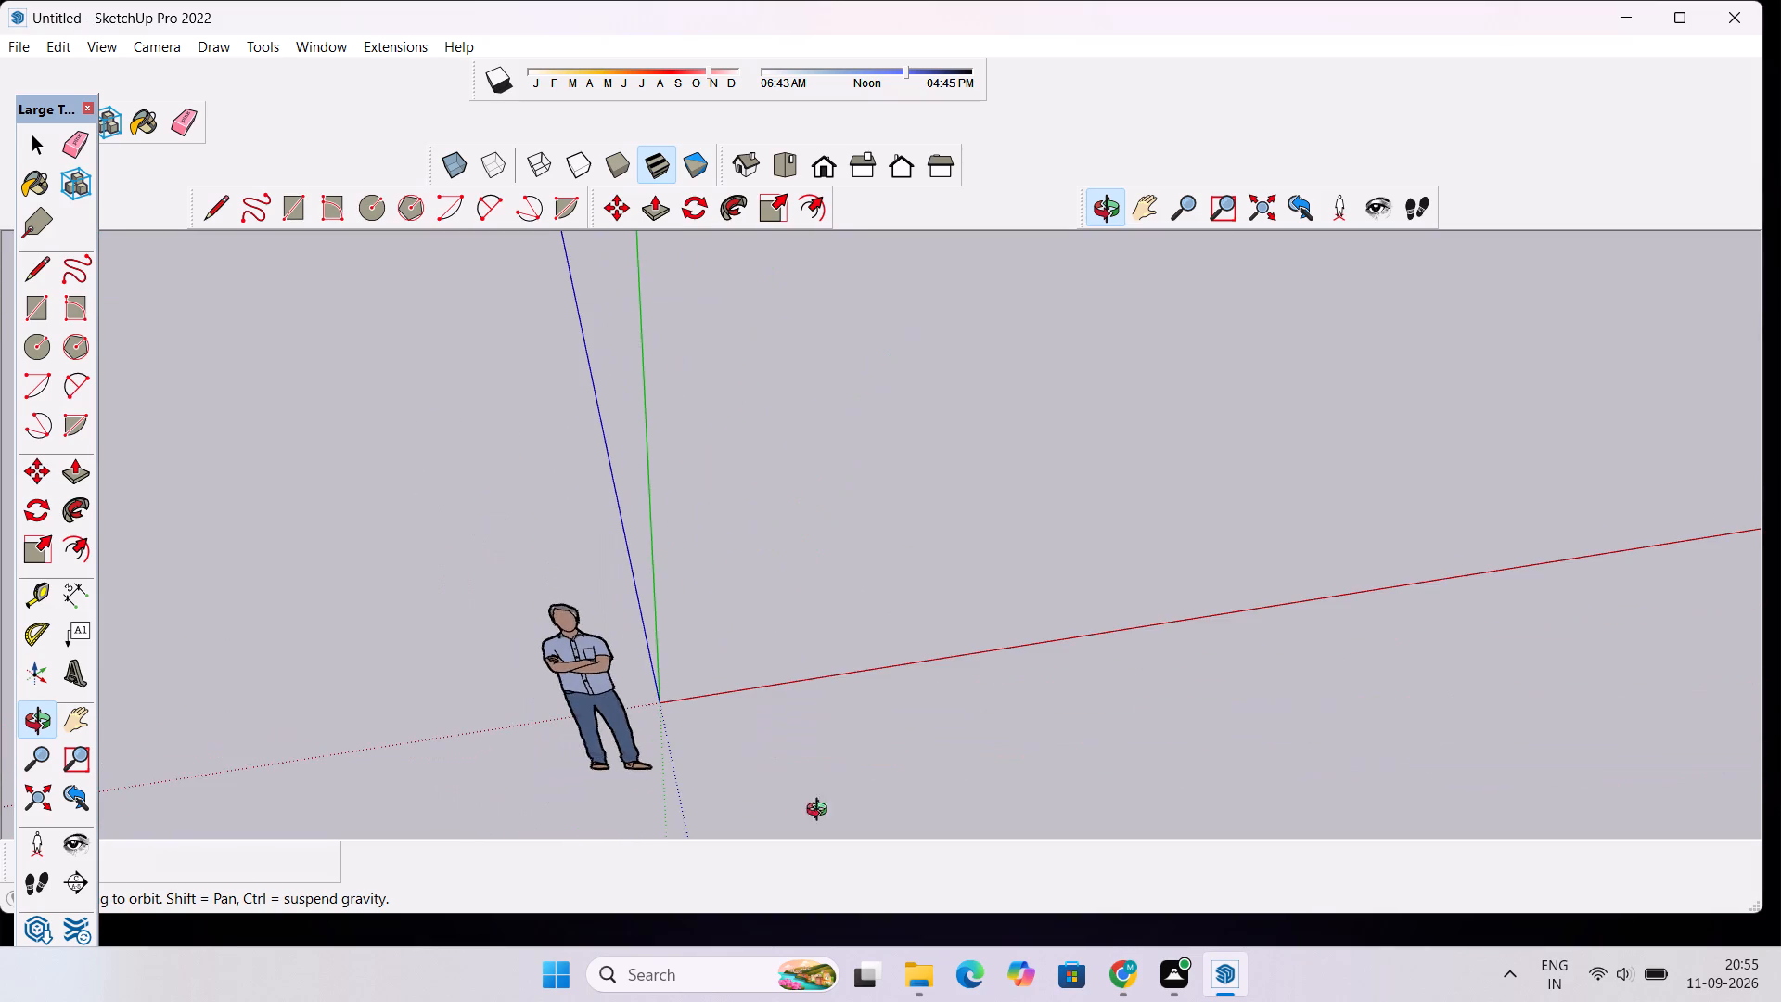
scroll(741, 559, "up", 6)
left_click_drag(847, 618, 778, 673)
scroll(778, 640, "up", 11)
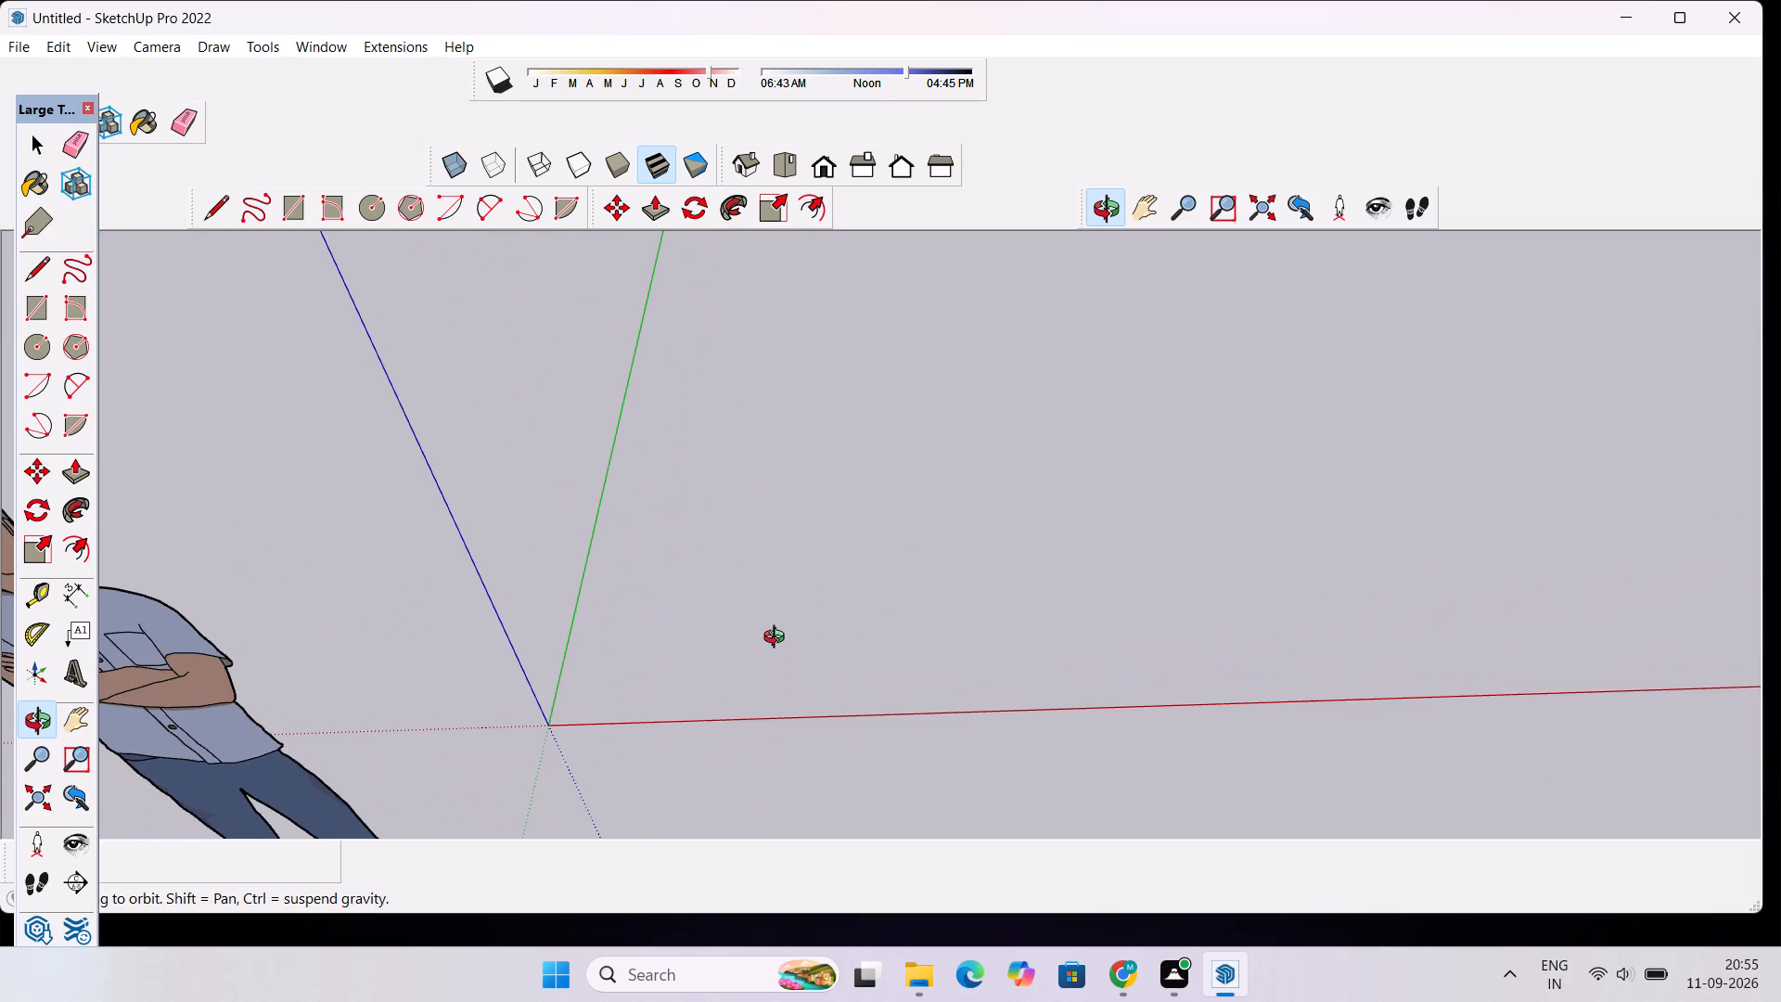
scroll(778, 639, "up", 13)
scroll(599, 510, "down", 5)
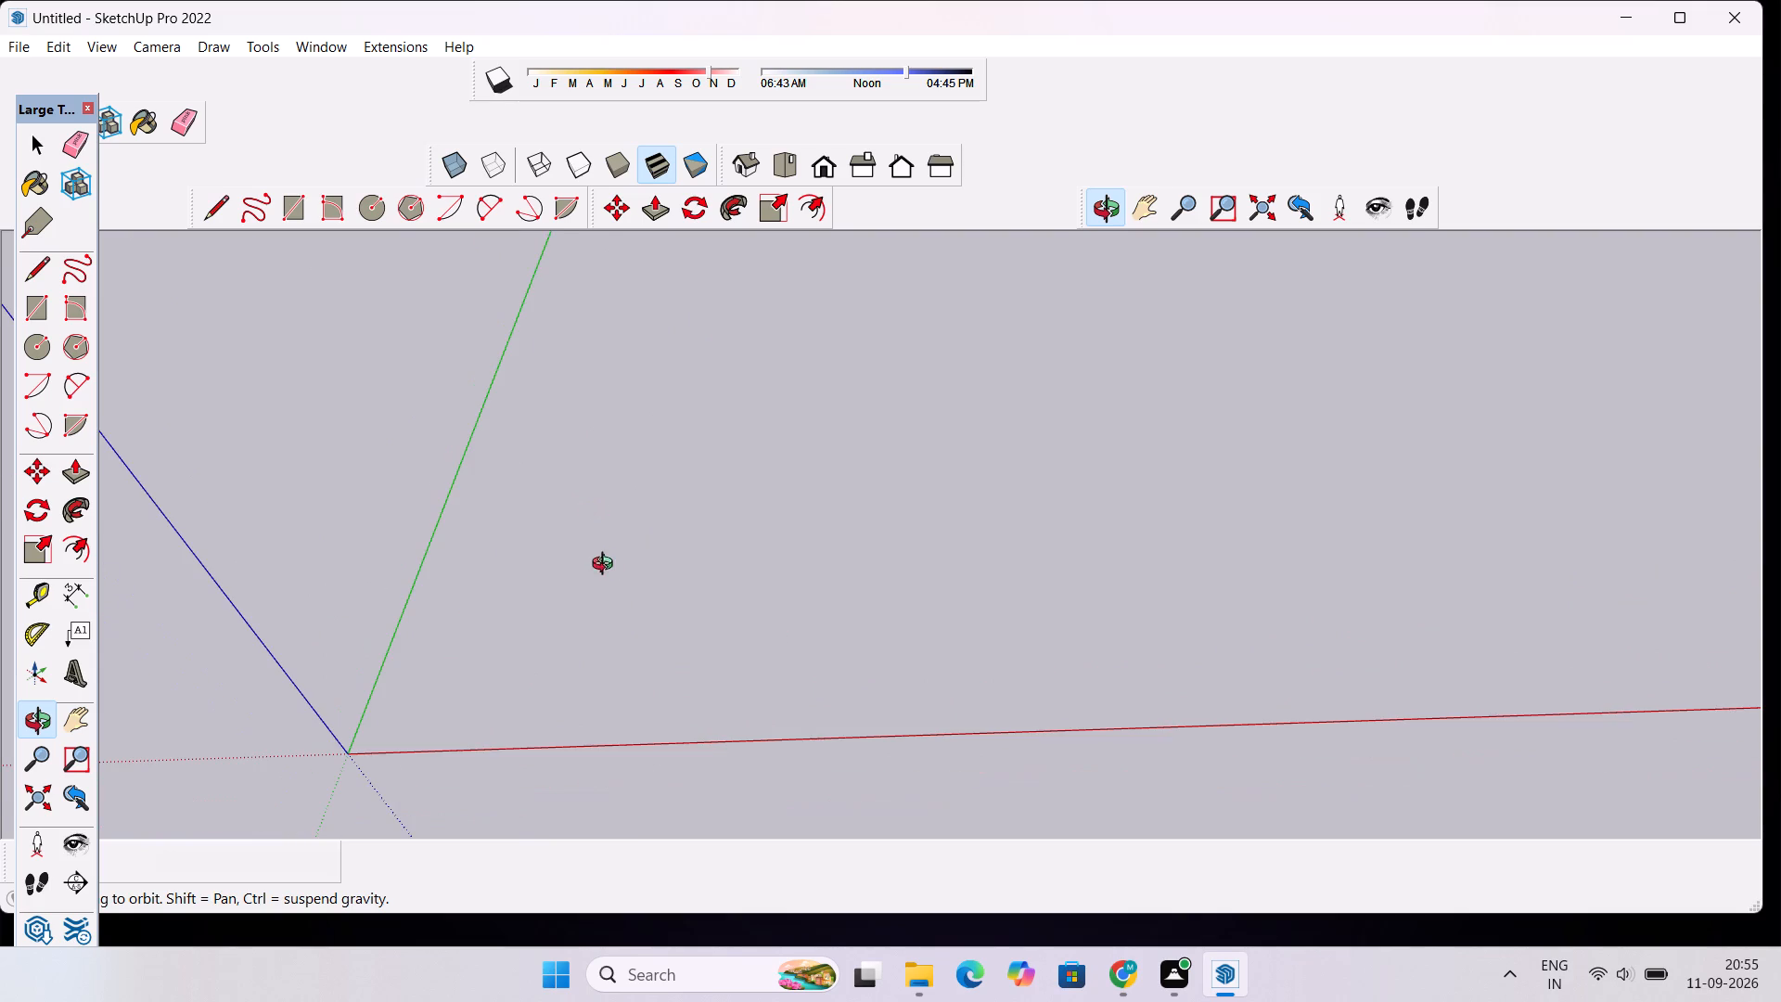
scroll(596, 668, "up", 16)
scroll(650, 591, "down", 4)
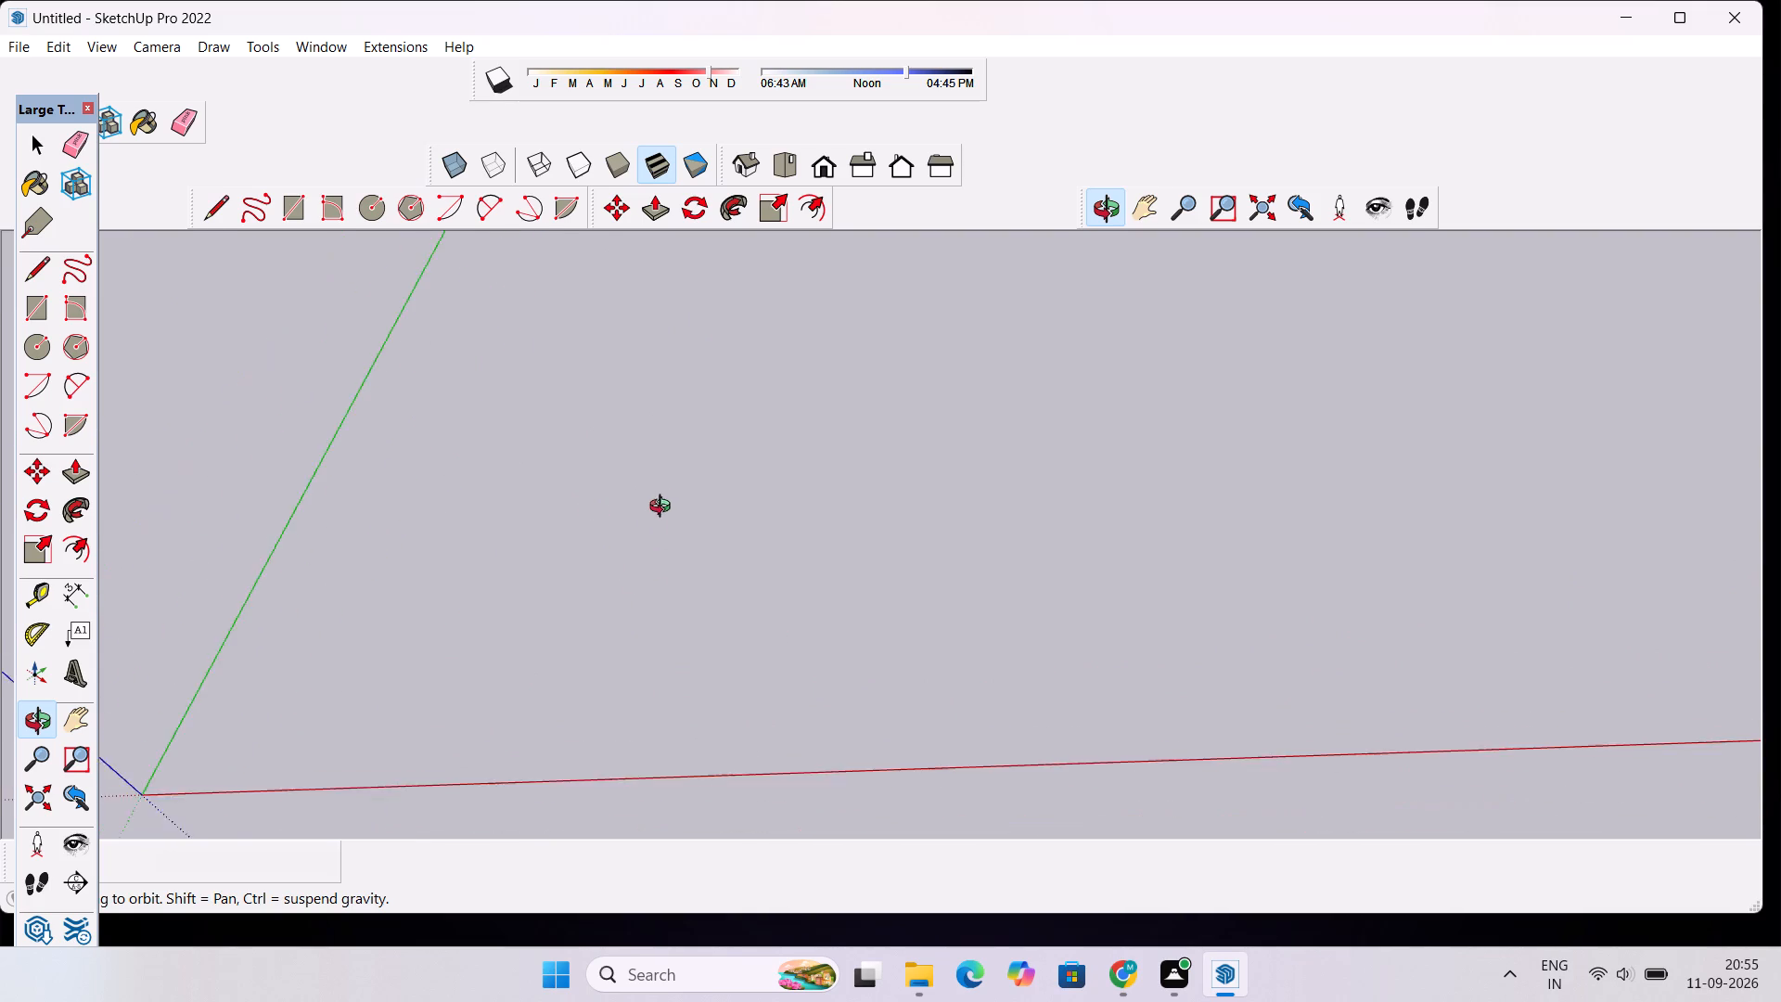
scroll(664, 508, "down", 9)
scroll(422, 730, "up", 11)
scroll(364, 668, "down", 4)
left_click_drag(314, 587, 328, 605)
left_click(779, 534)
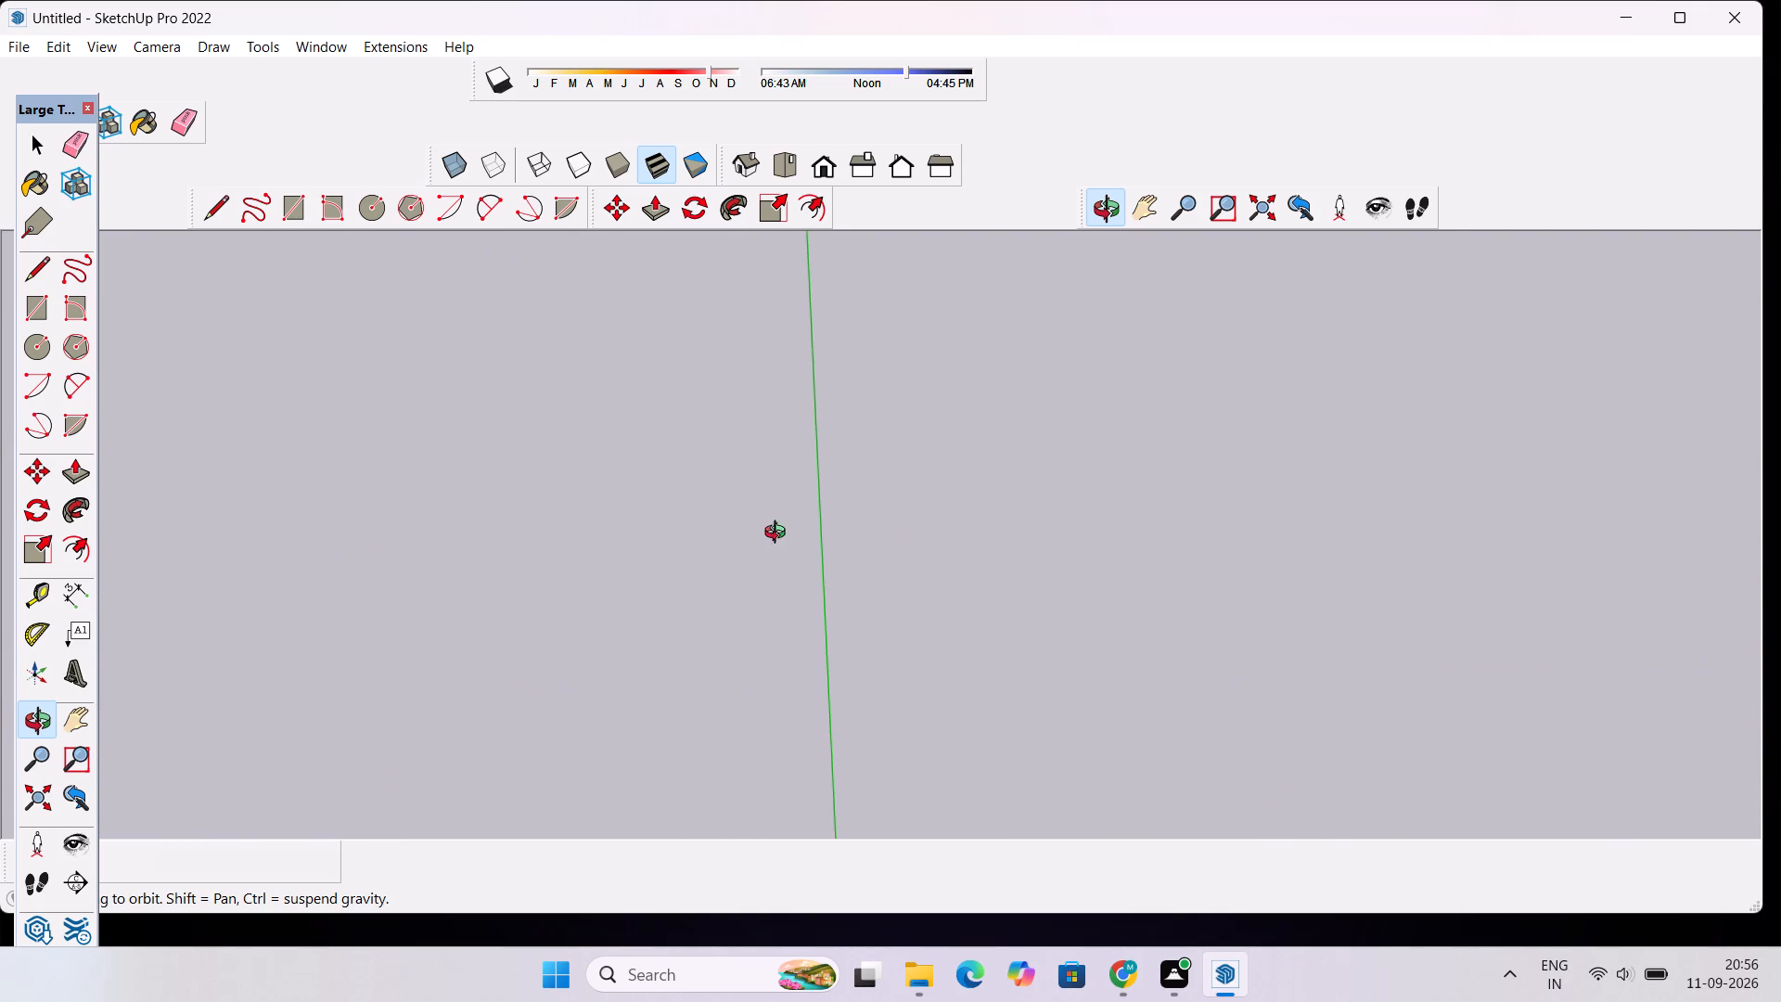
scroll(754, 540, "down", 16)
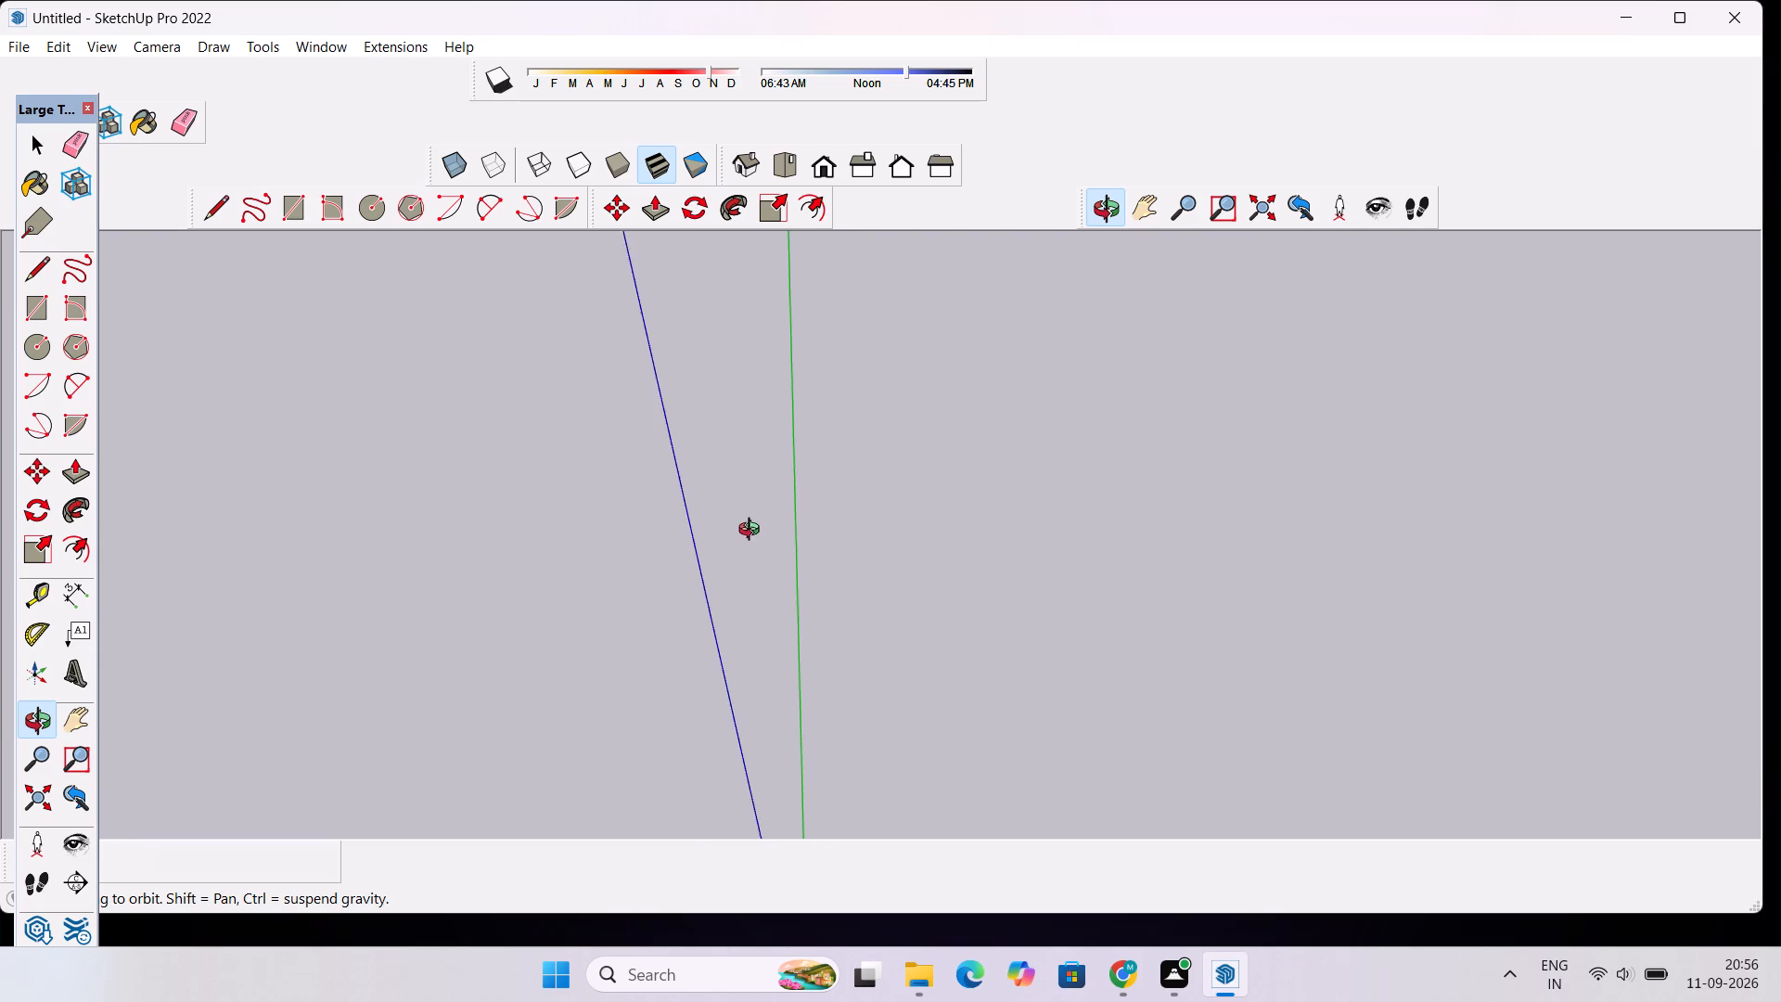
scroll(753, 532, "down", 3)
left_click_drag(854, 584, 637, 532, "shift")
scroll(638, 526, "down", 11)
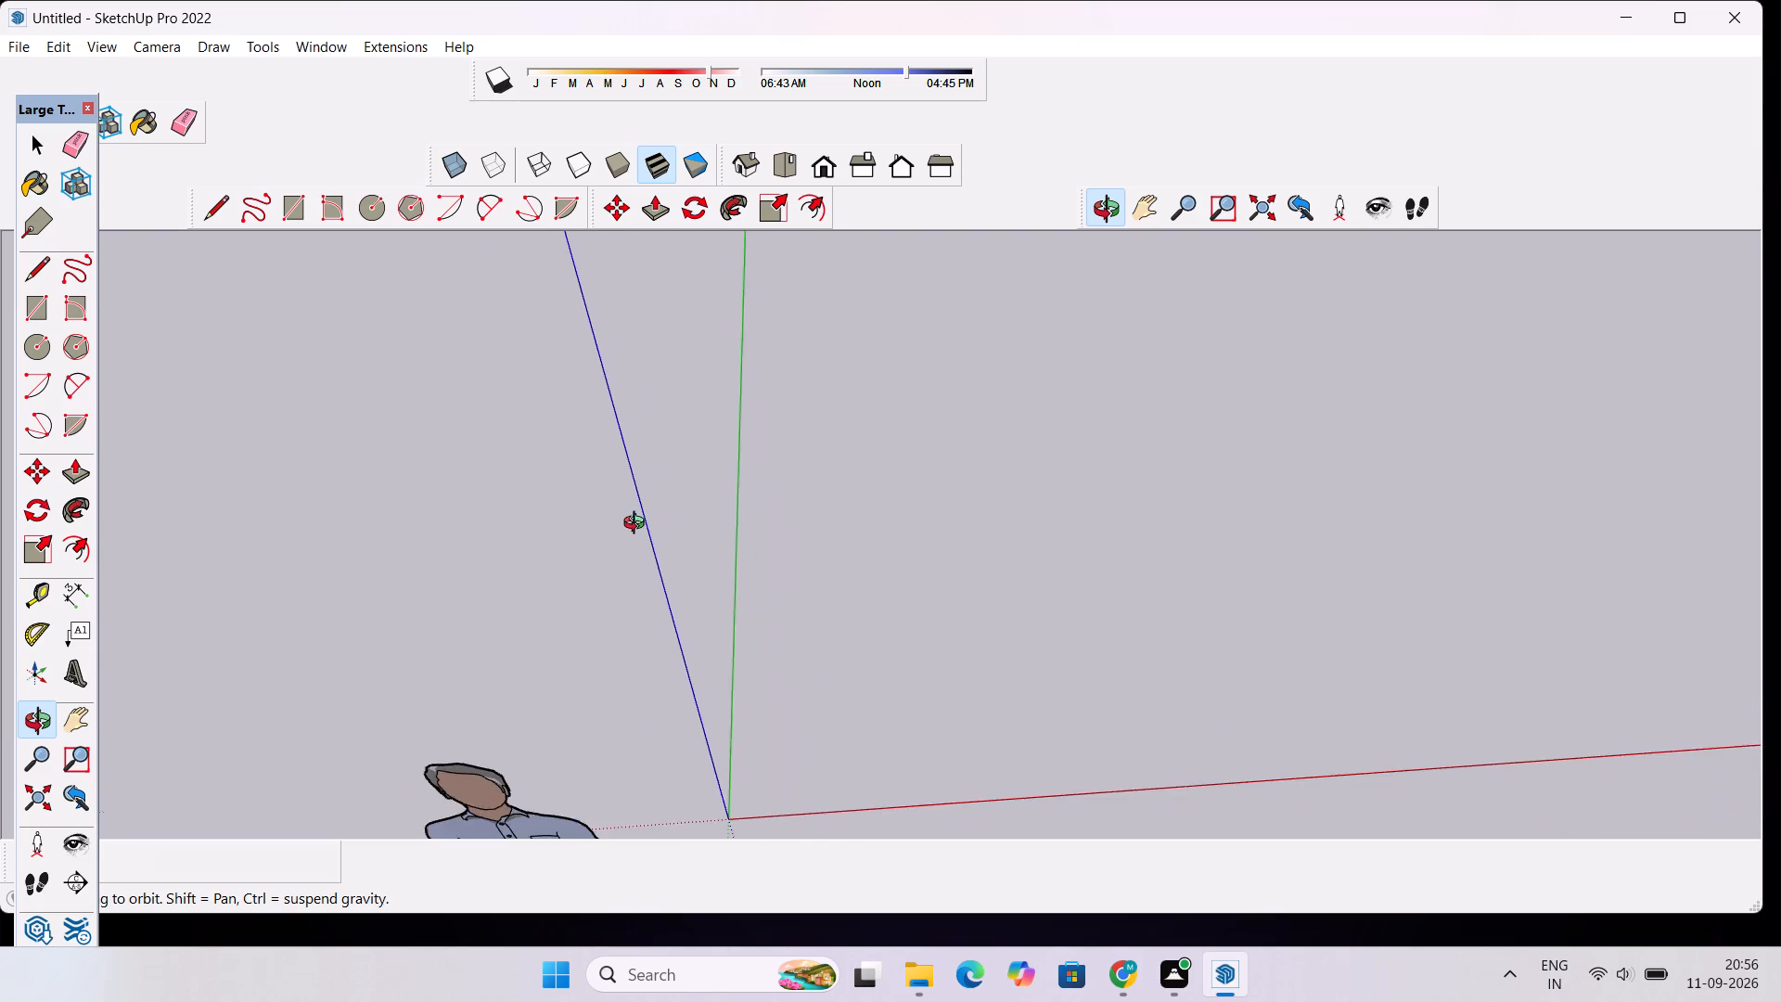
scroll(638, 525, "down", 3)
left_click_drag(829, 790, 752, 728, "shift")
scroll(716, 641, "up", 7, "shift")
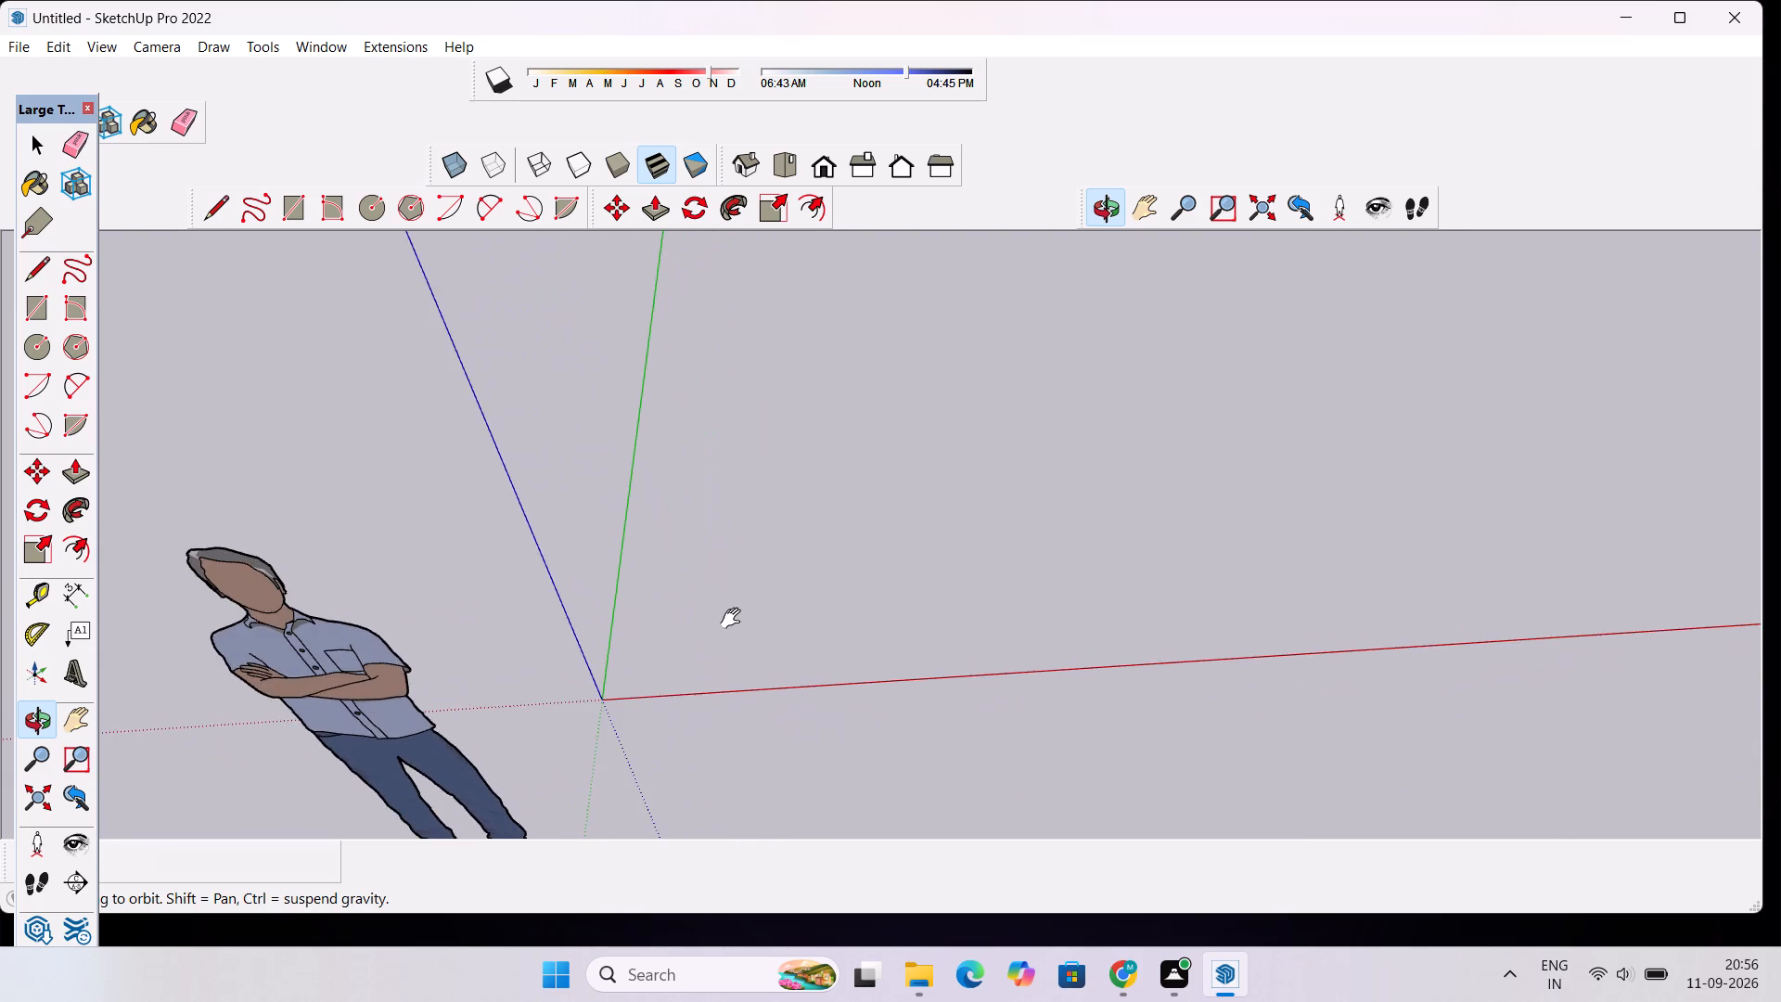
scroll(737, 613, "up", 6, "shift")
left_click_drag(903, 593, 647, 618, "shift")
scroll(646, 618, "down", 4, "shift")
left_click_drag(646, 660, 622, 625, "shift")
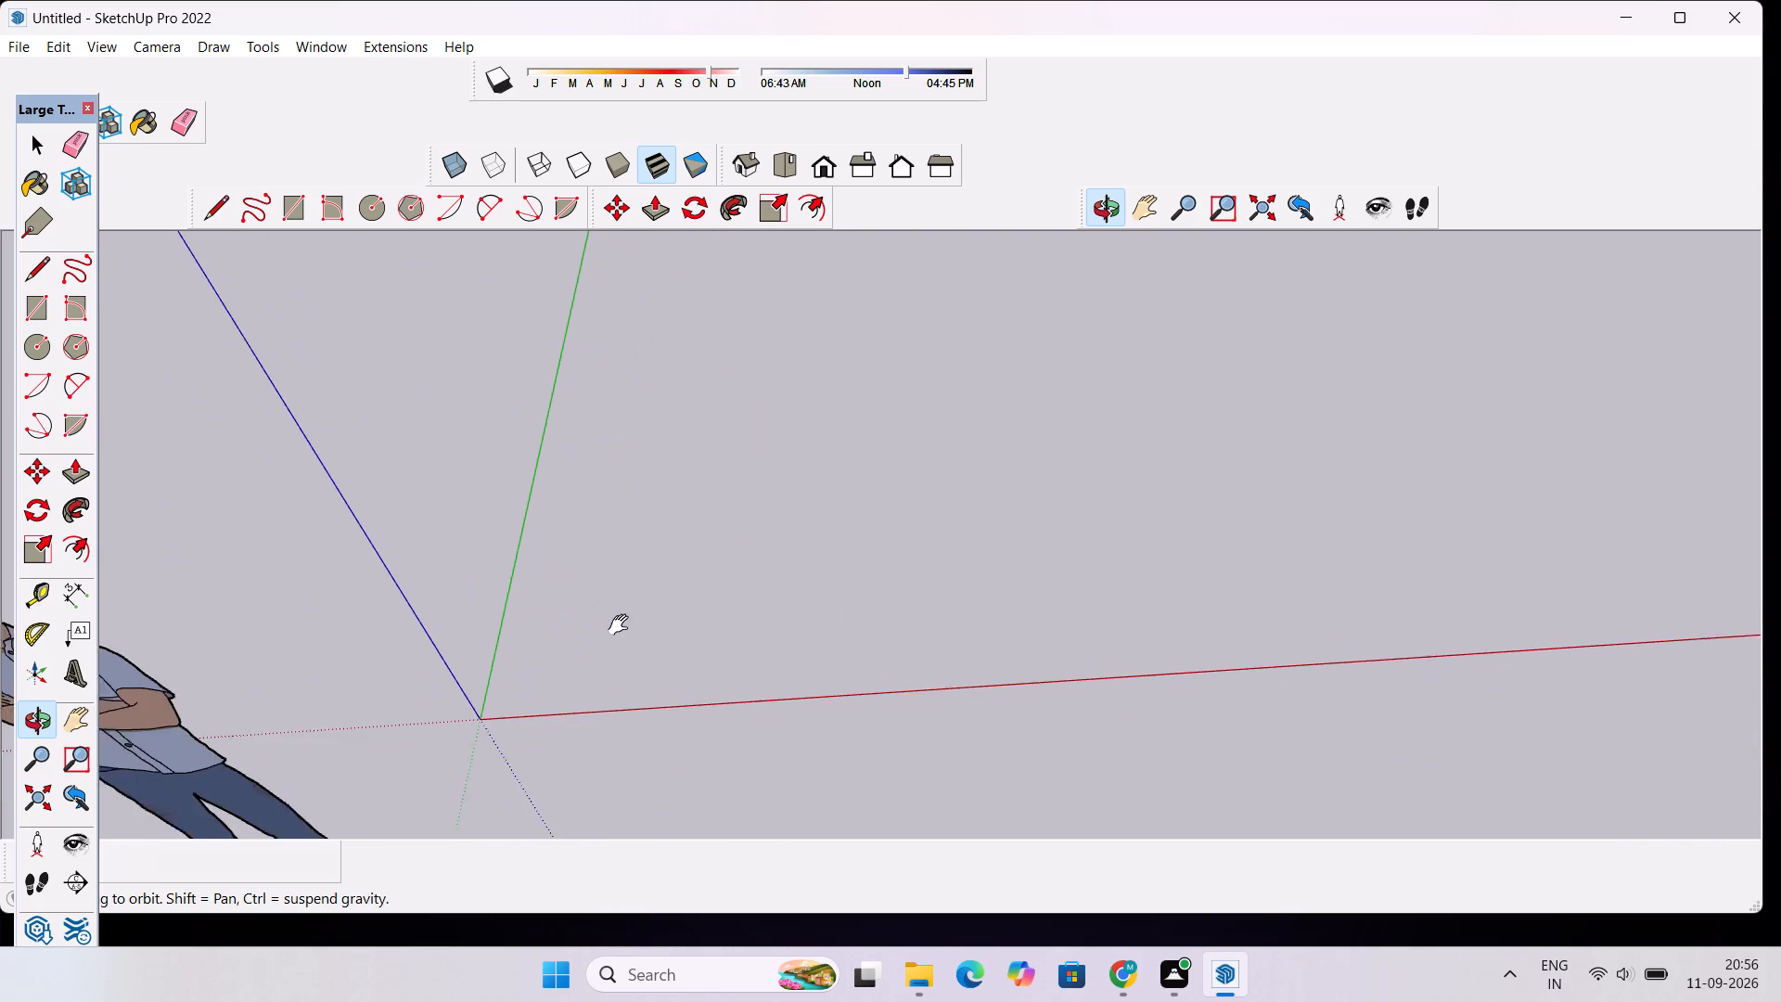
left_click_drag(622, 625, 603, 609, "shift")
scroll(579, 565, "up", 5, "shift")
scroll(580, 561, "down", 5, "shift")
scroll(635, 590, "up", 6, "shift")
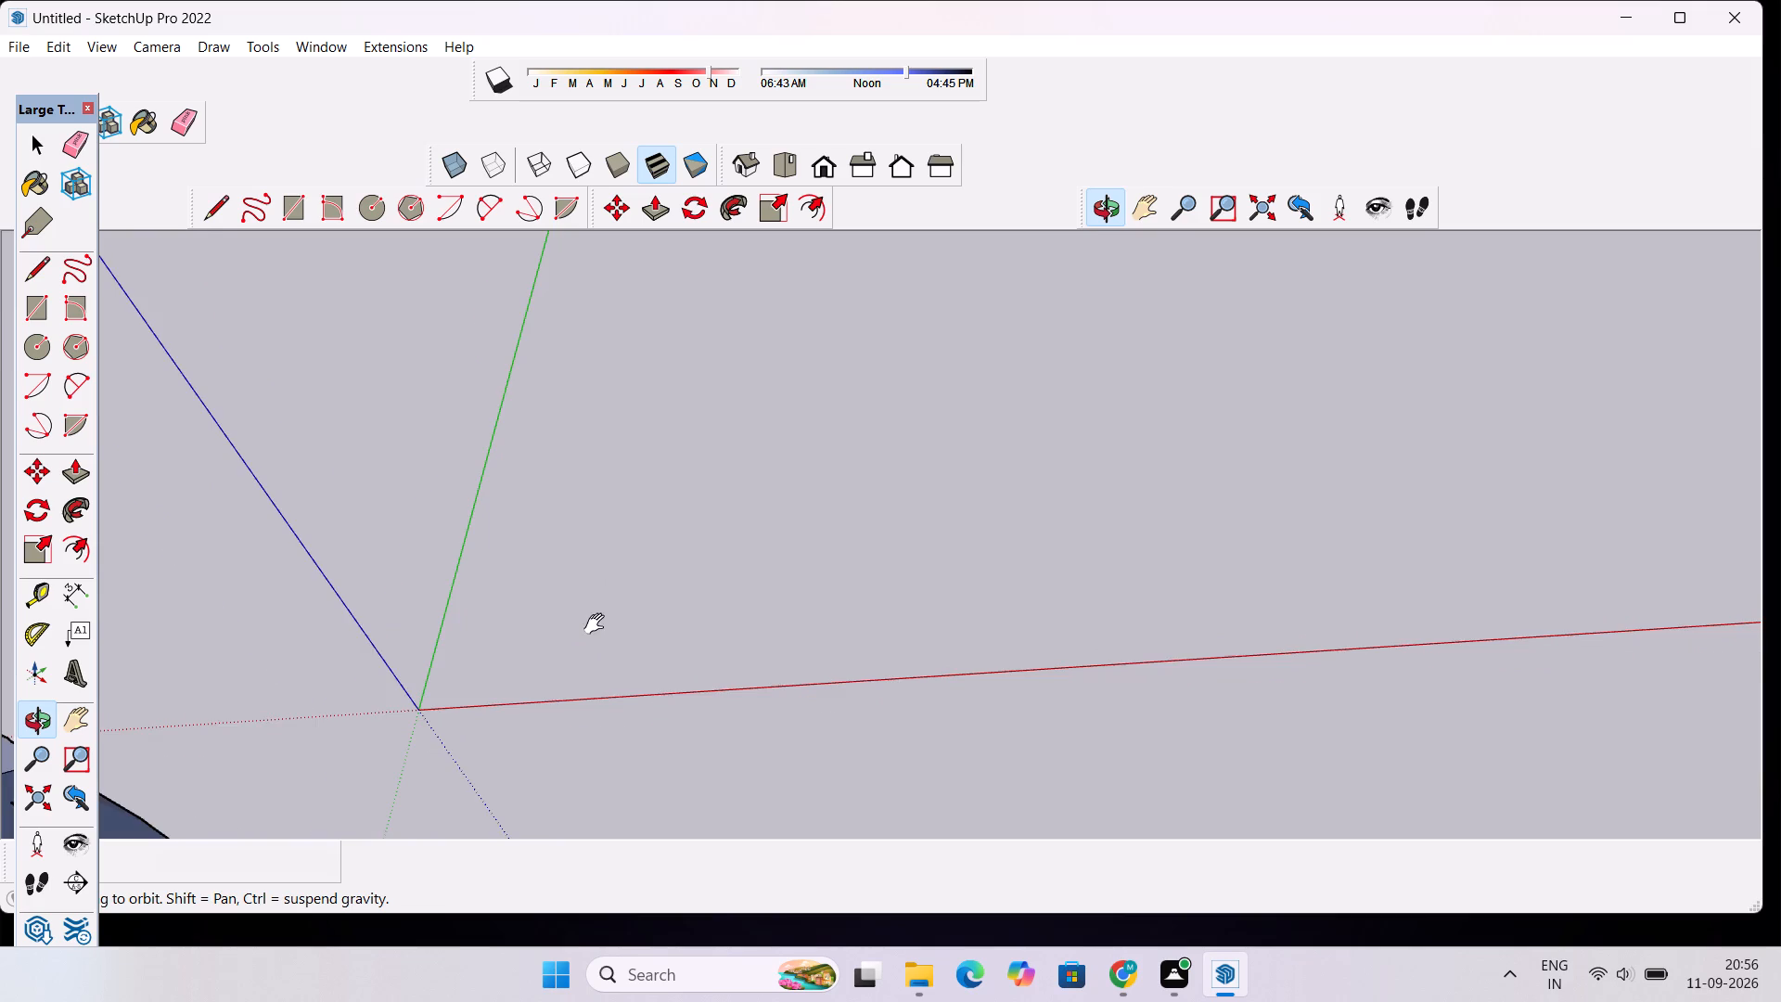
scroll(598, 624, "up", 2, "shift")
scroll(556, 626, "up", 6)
Draw a 30' line parallel to the red axis, starting just beside the origin.
key("l")
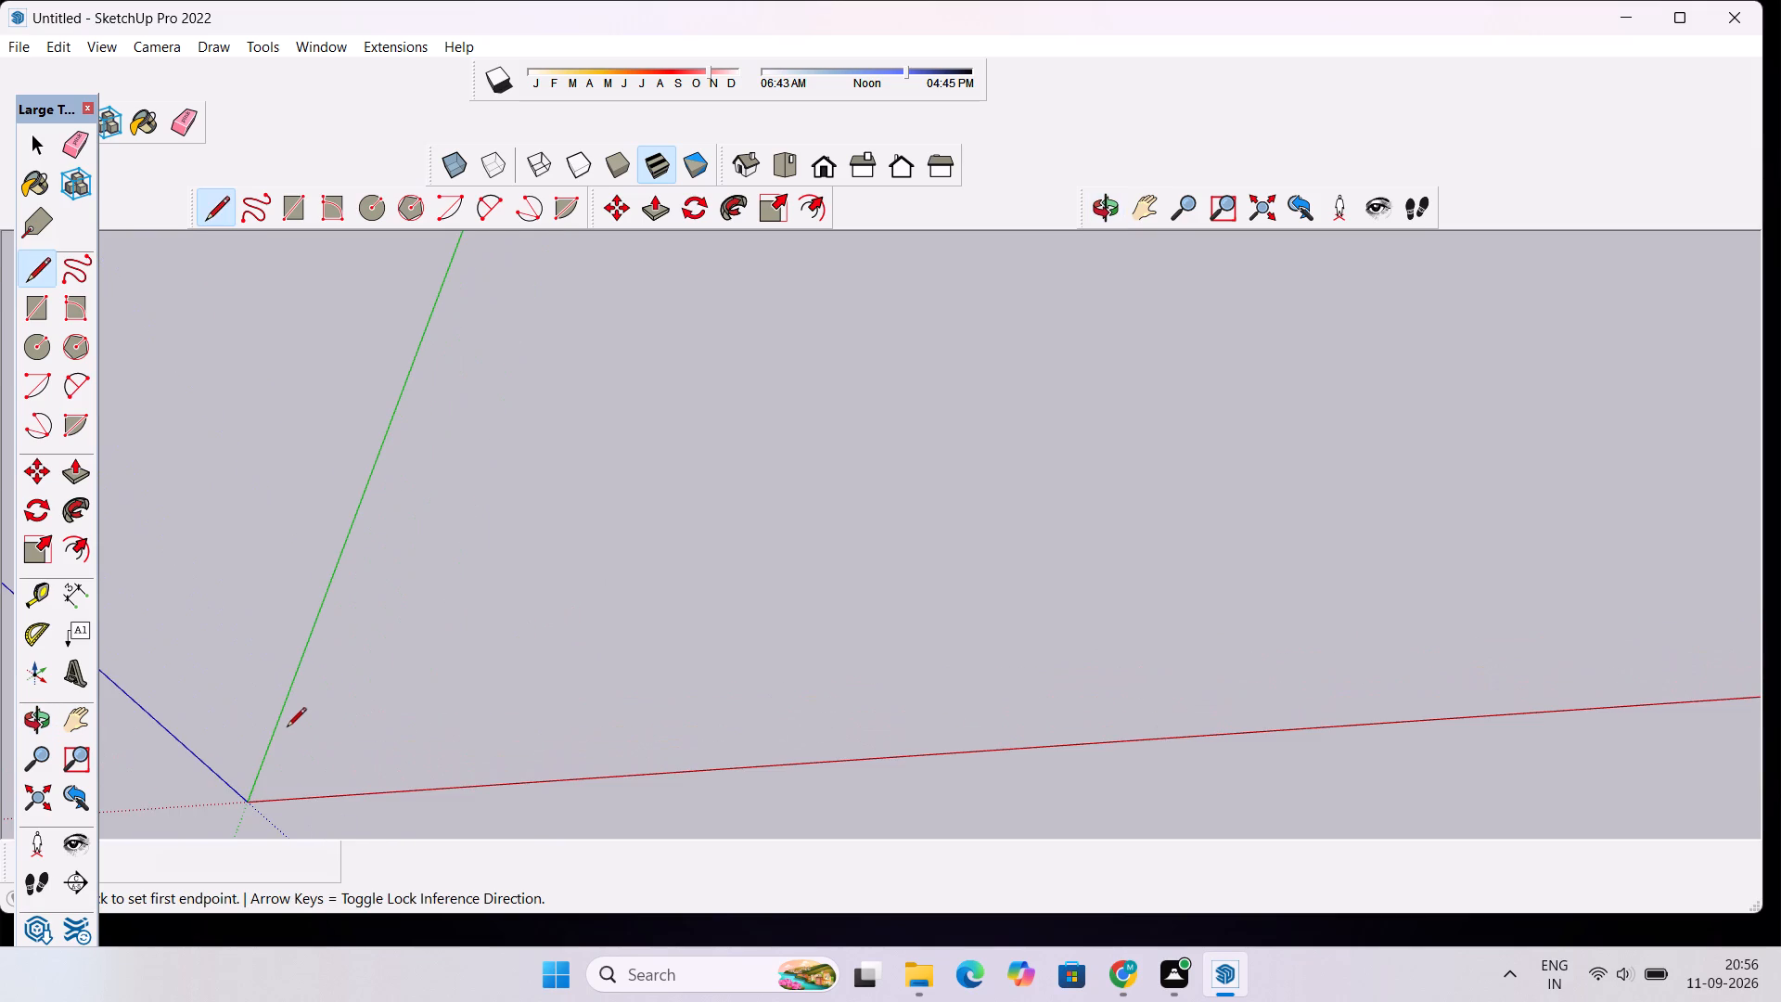
scroll(303, 736, "up", 6)
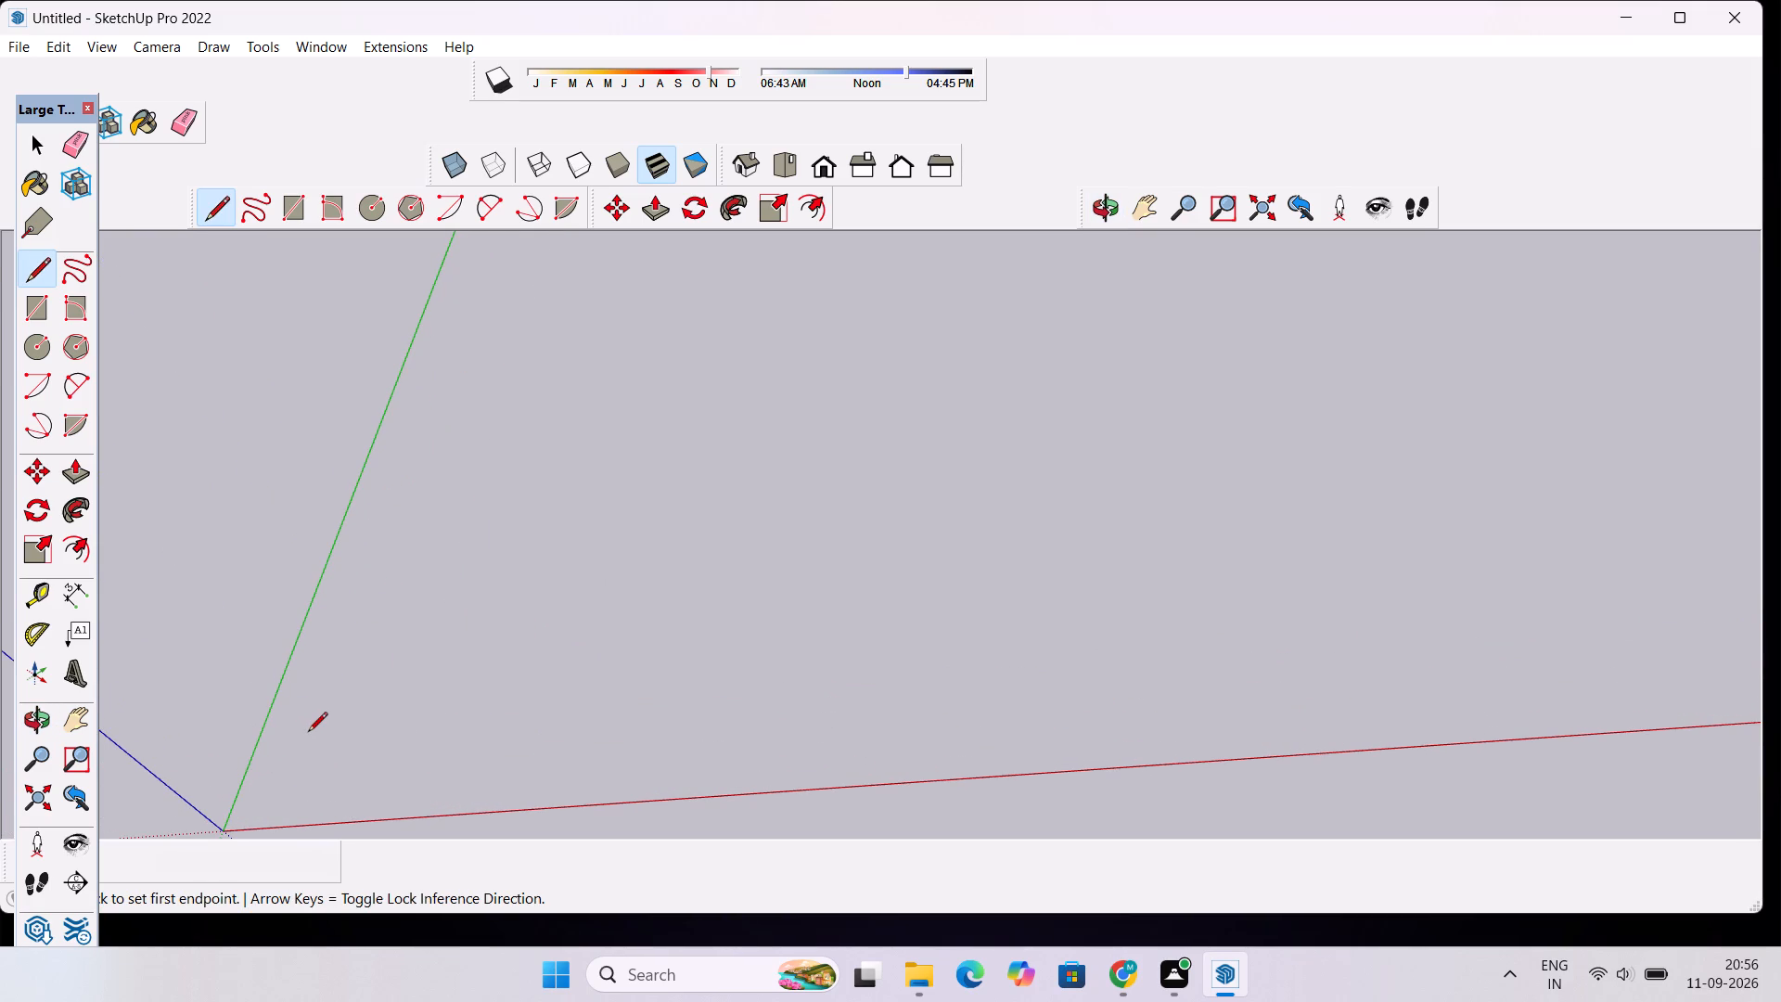
left_click(387, 756)
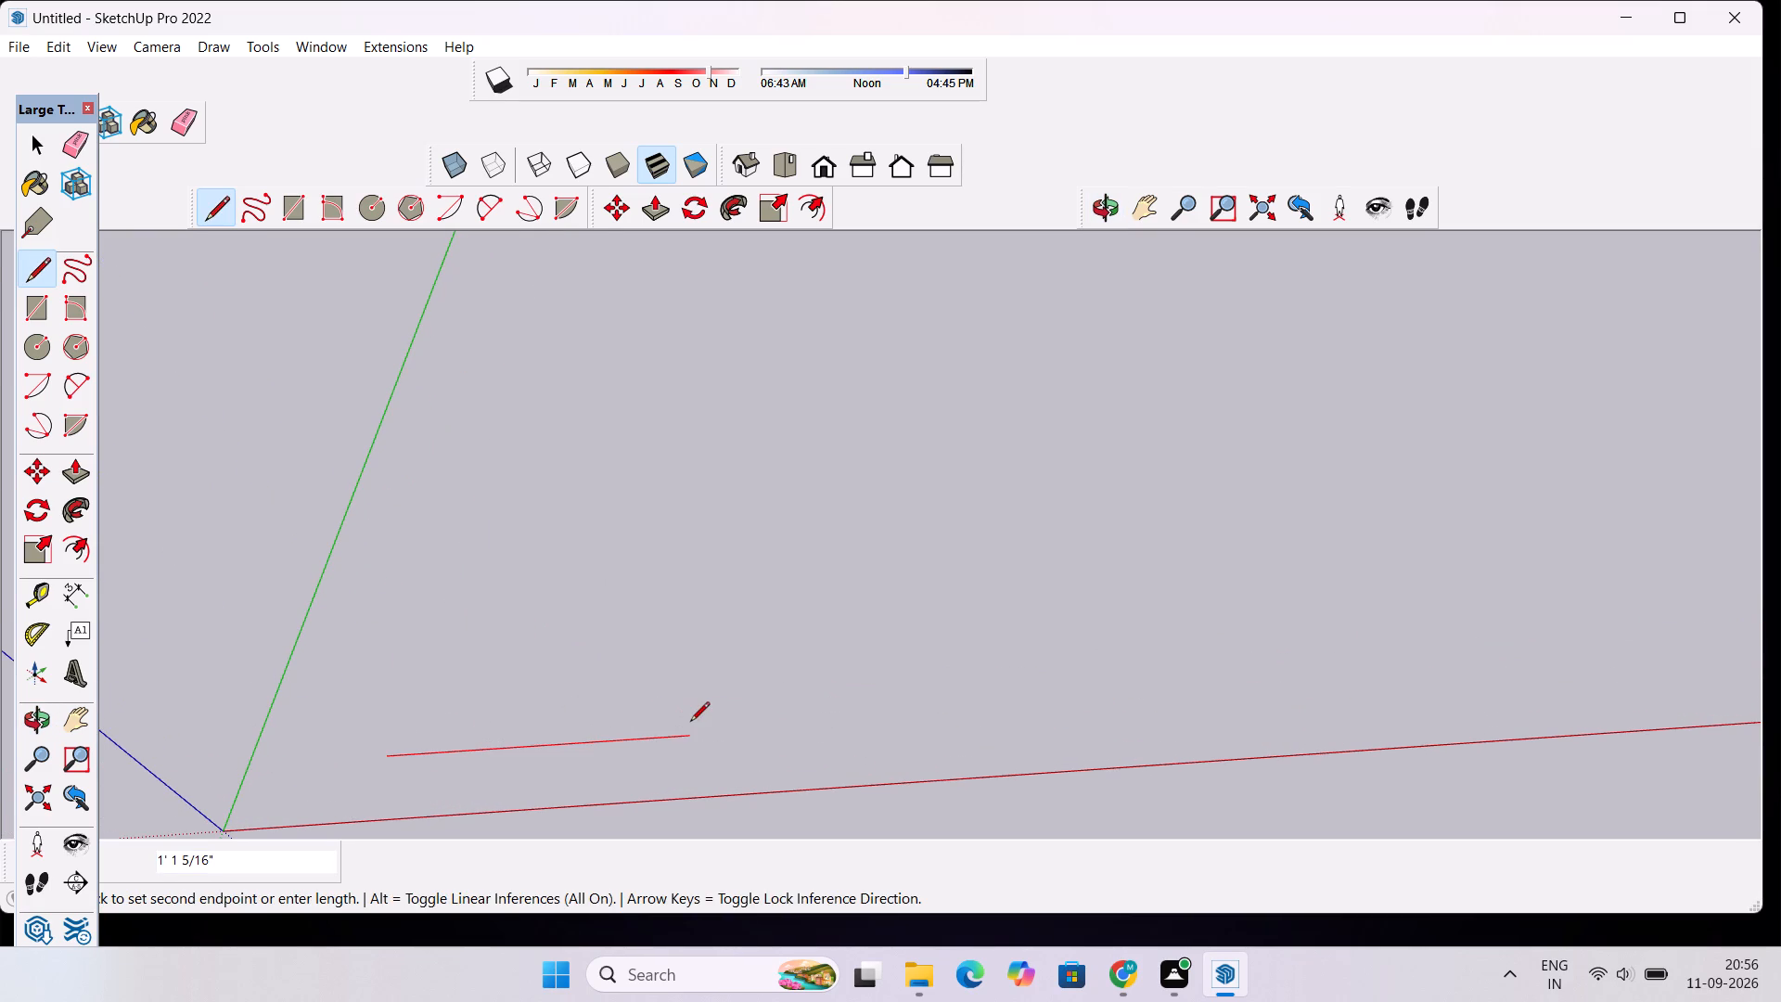
scroll(690, 723, "down", 2)
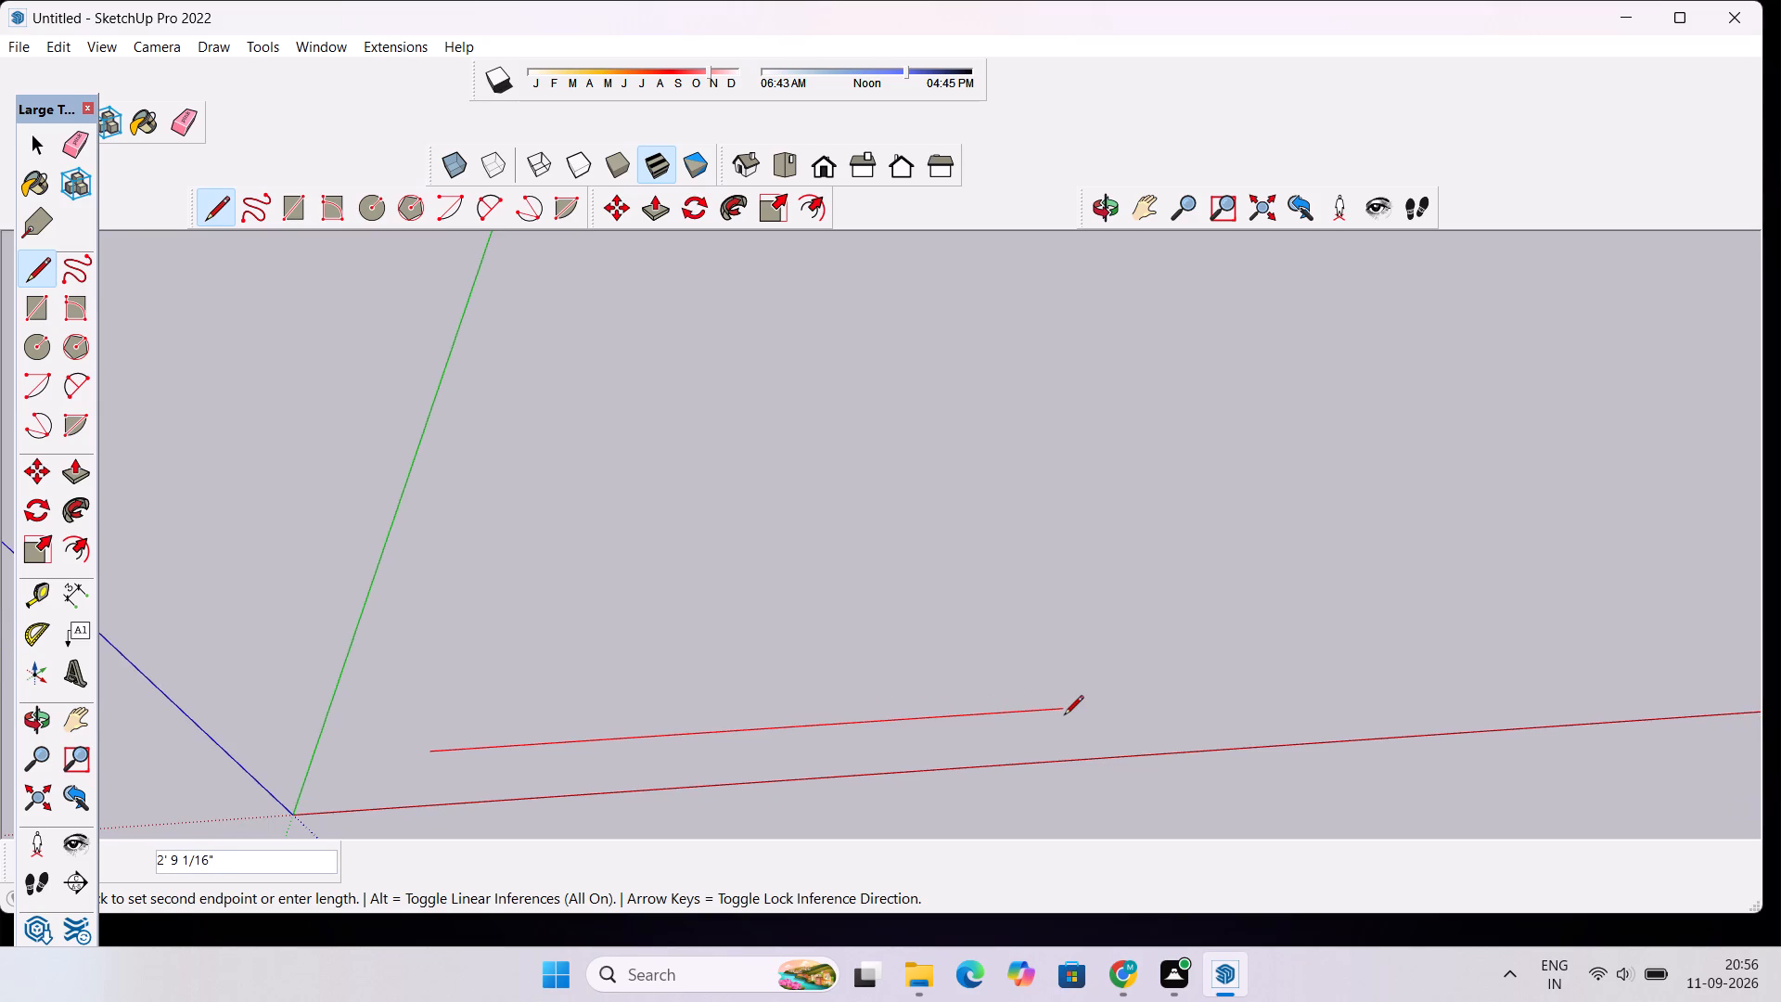
type("30'")
key("Return")
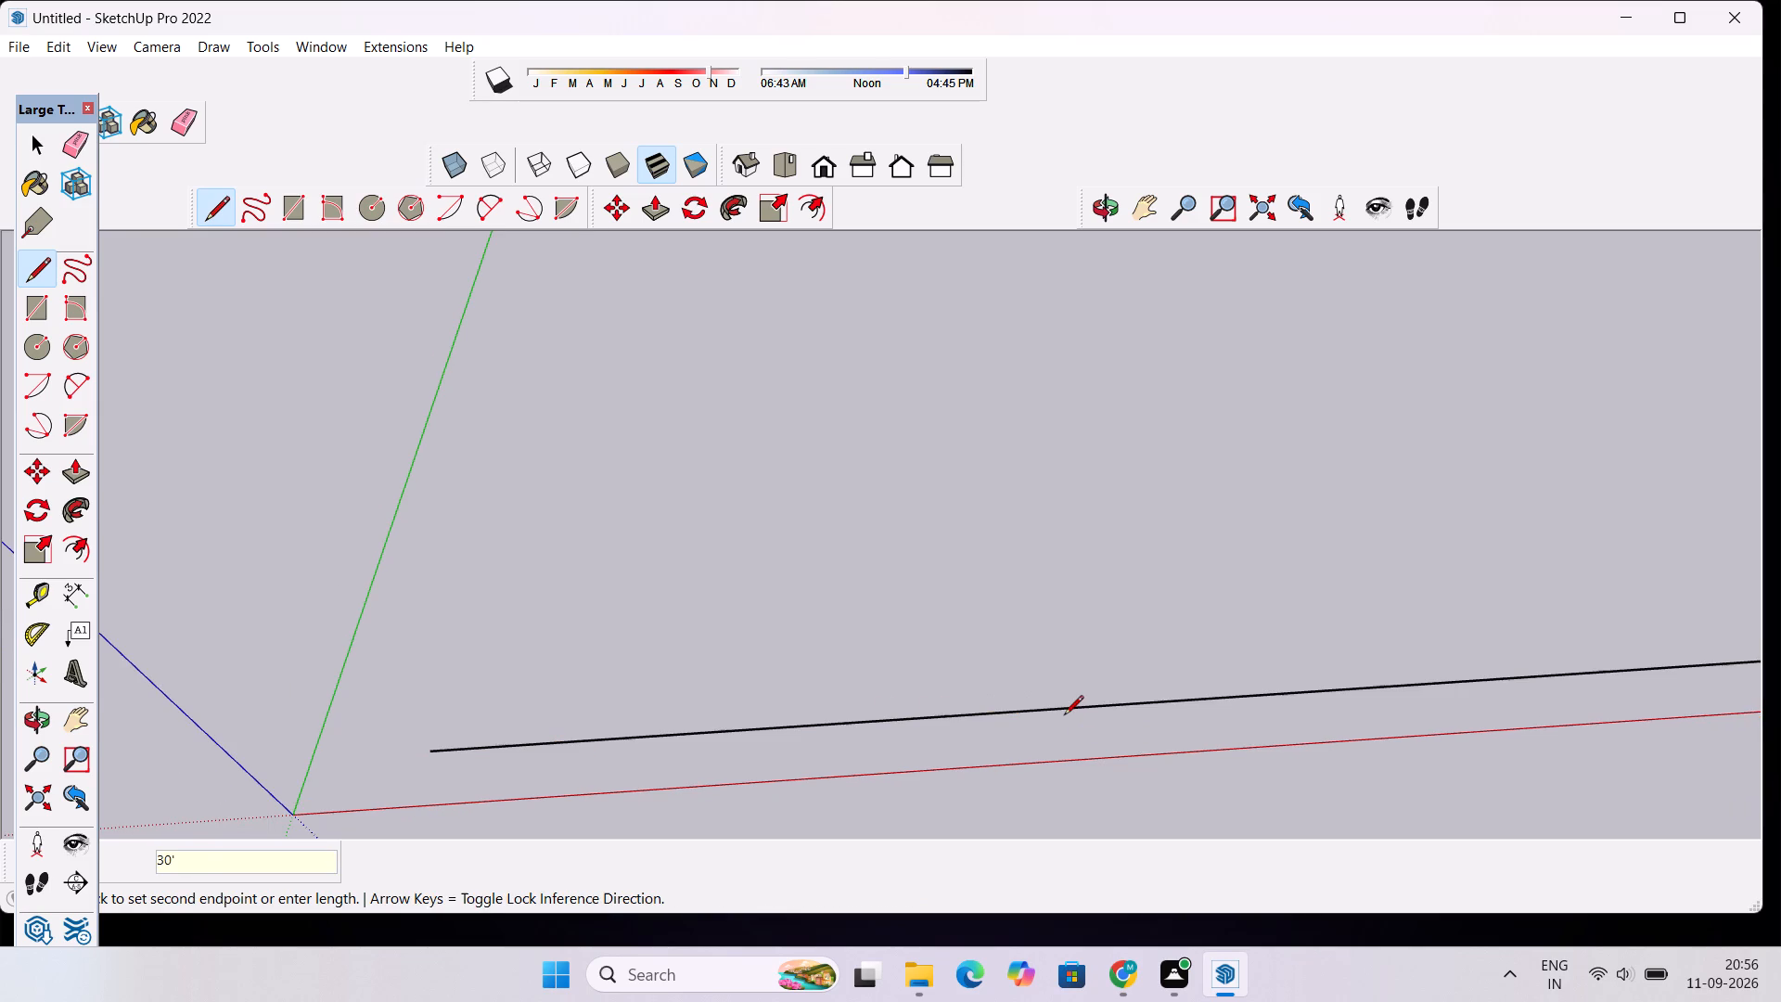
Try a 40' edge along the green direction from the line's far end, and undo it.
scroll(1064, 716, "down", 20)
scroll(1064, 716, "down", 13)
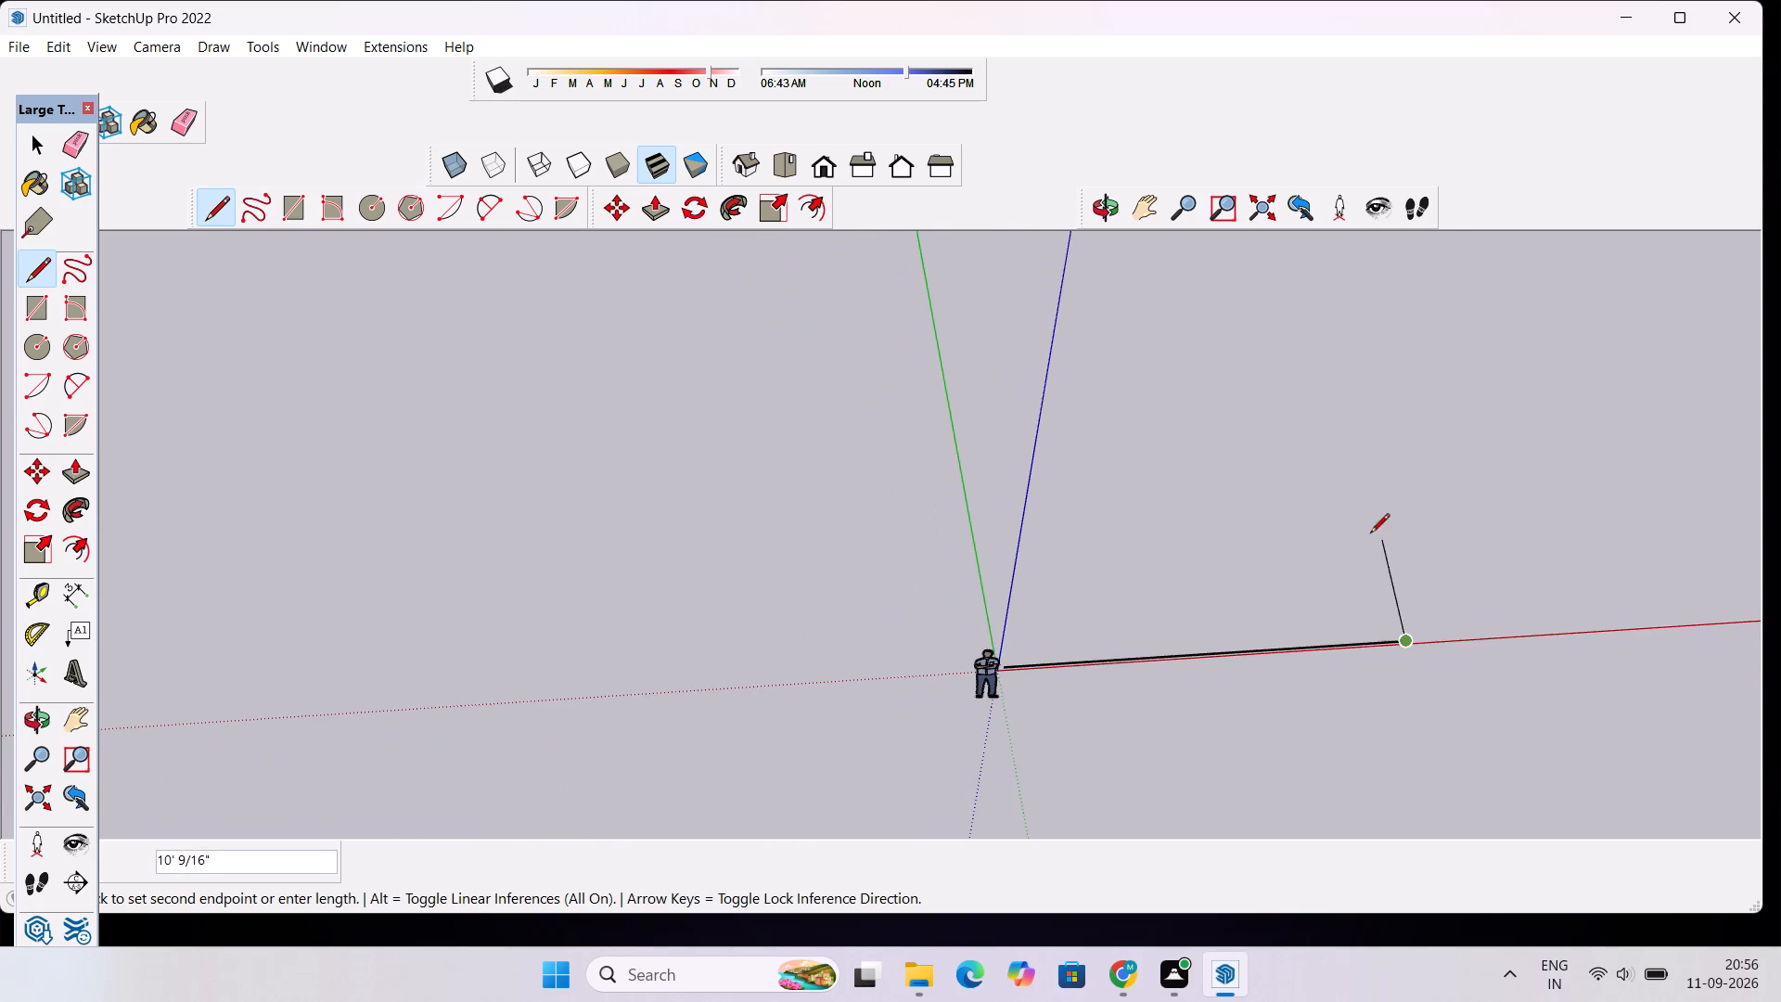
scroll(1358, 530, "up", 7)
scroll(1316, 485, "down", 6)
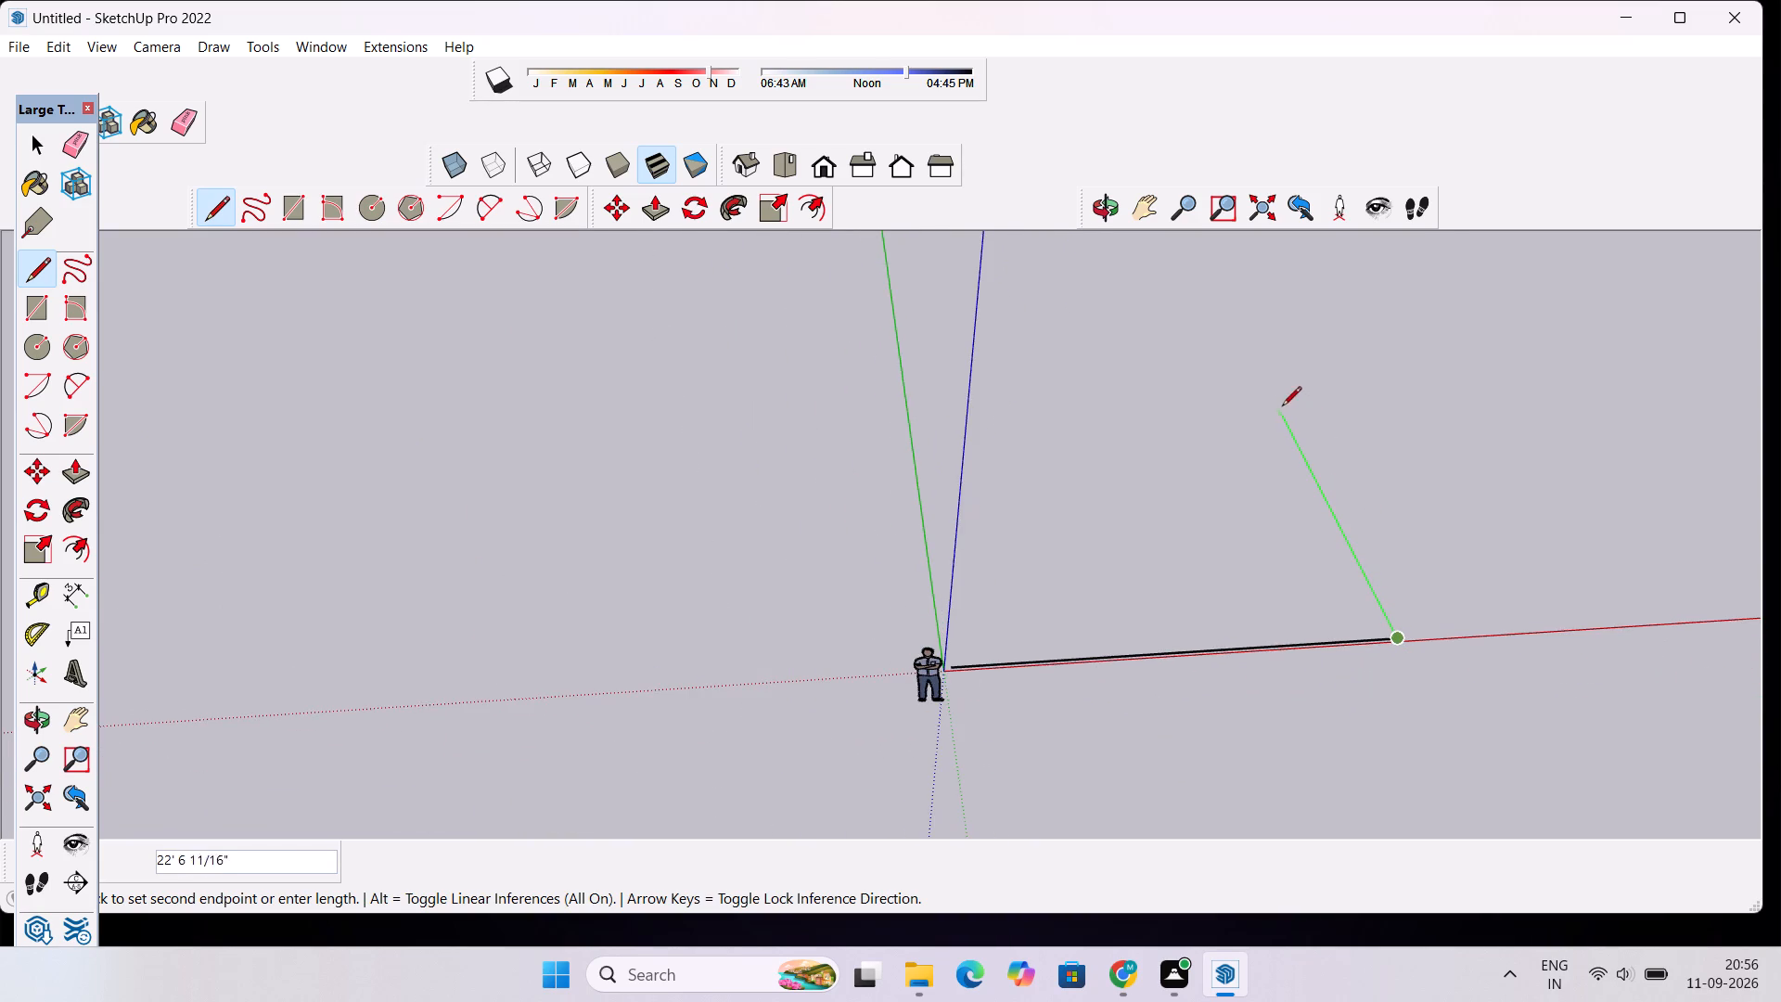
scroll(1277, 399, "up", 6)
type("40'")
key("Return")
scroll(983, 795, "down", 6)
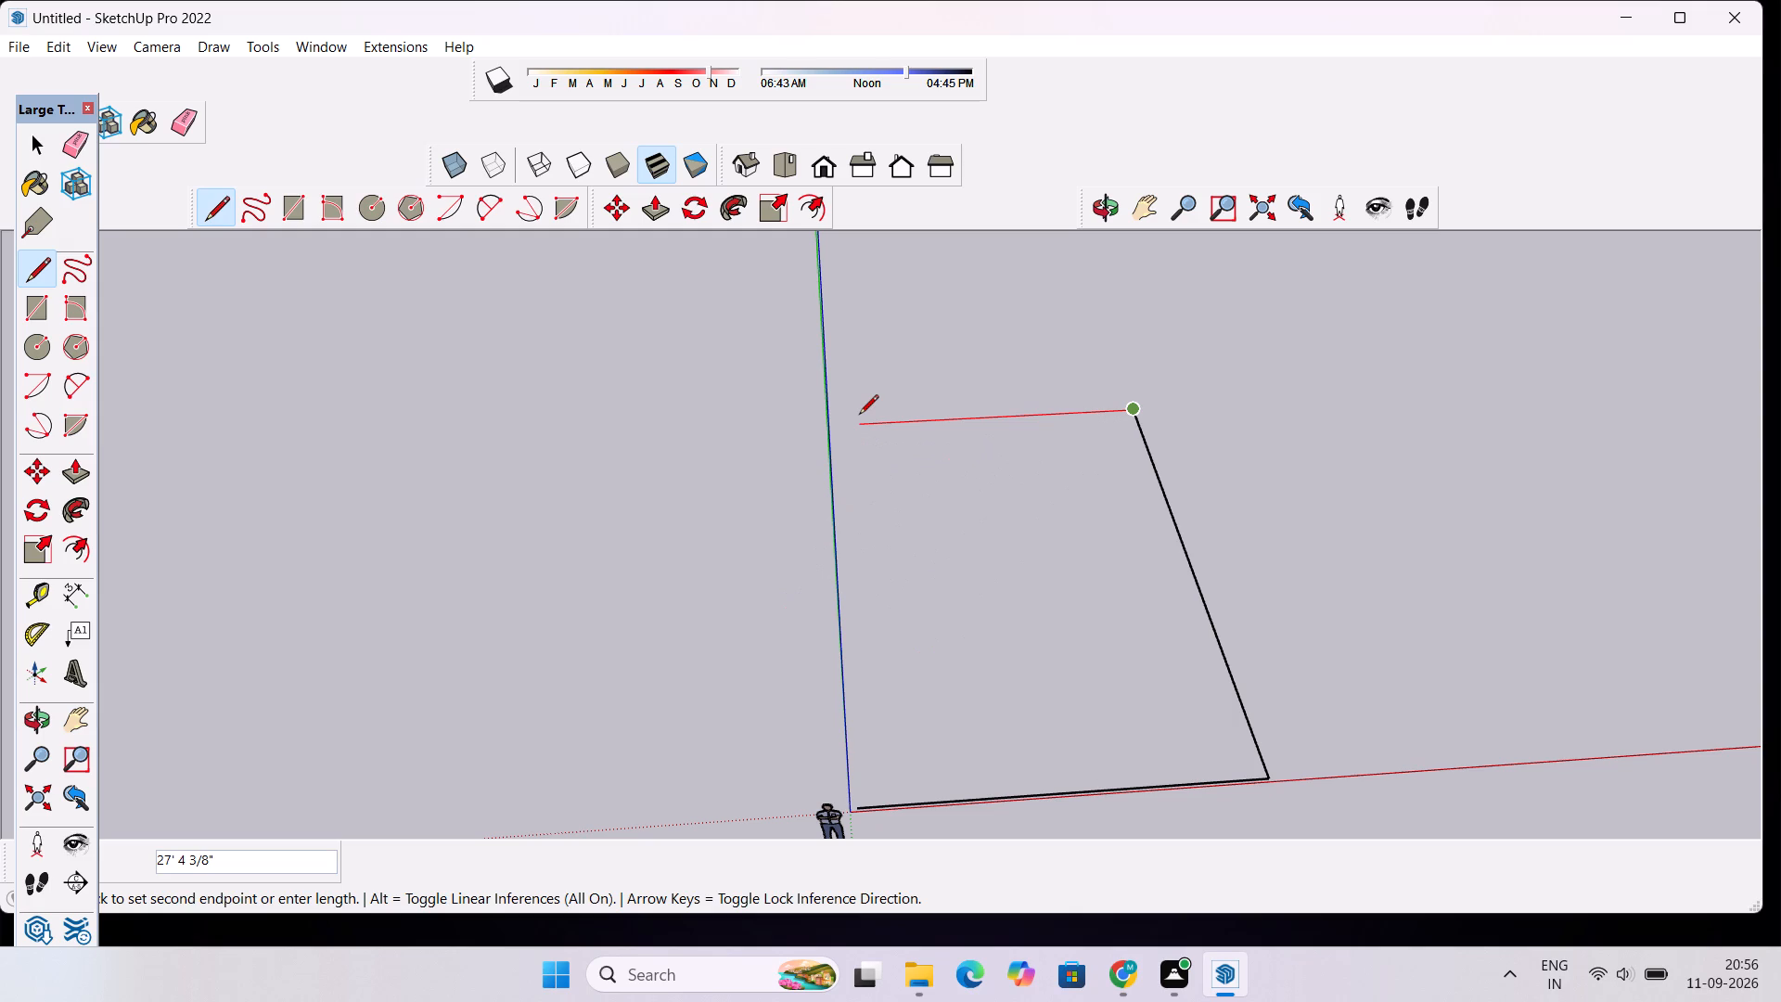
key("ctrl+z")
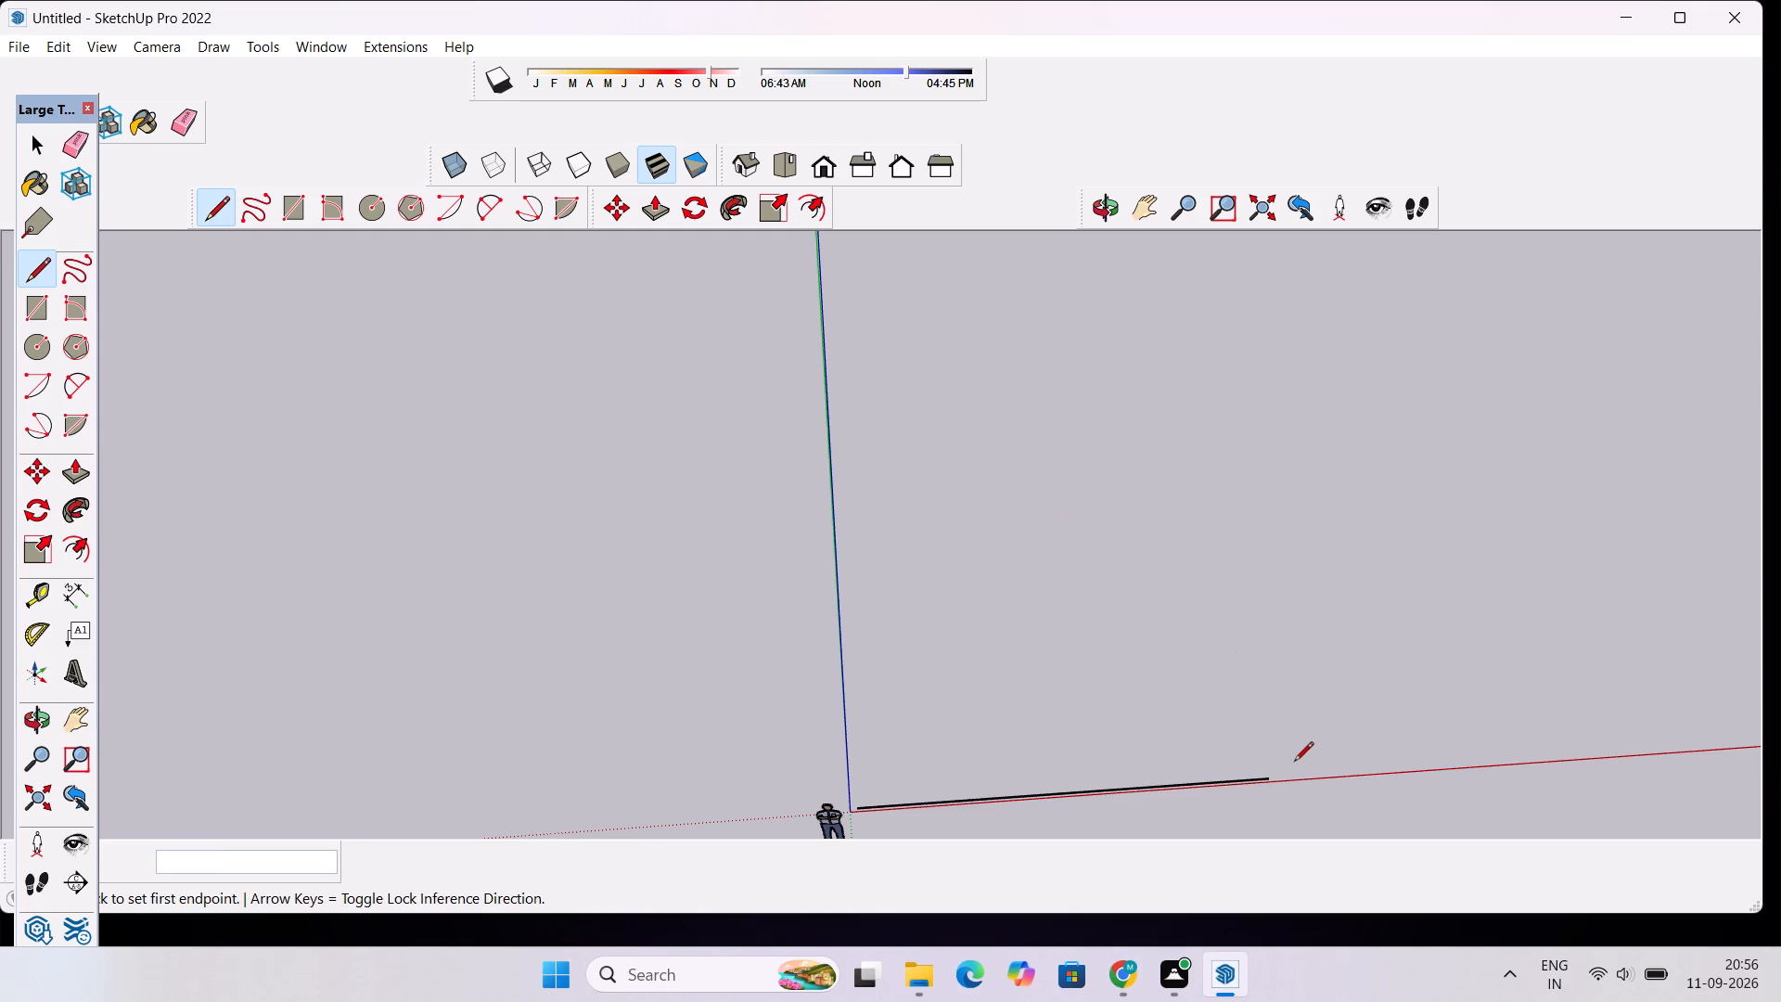
Complete the rectangle with a 35' side along the green direction, a parallel 30' back side, and an edge closing at the start point.
scroll(1294, 764, "up", 11)
left_click(1233, 798)
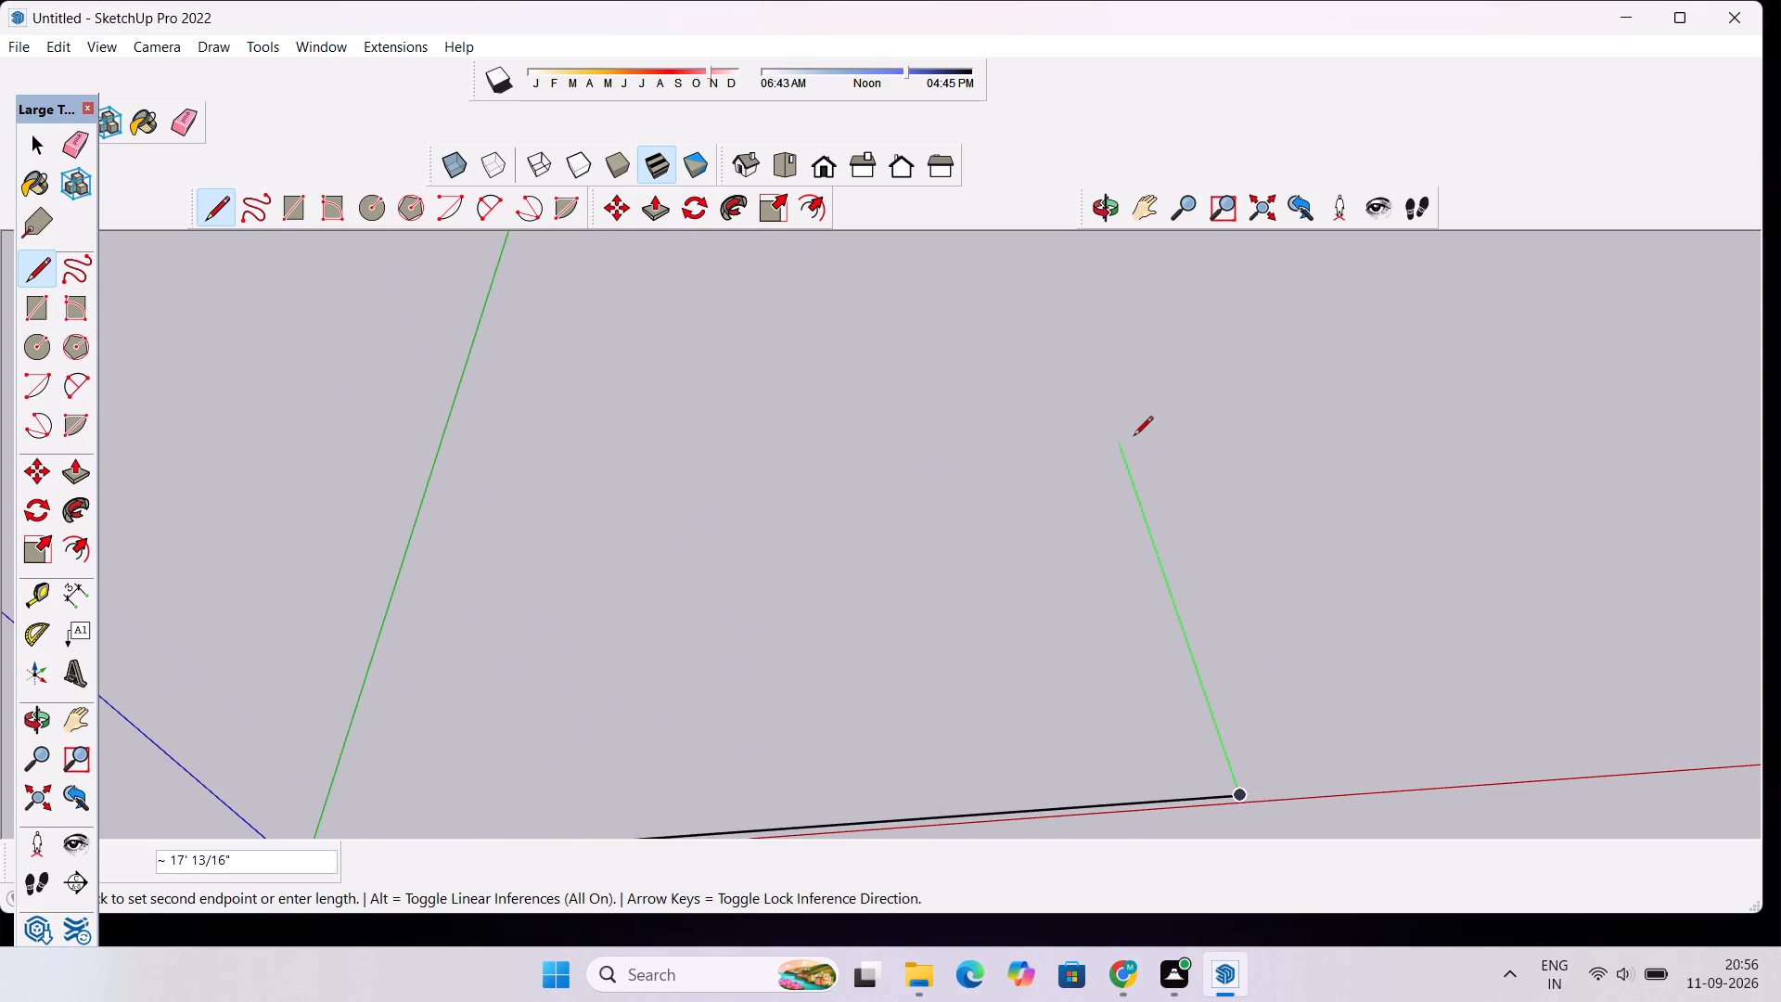
type("35'")
key("Return")
scroll(1134, 437, "up", 1)
scroll(1137, 441, "down", 12)
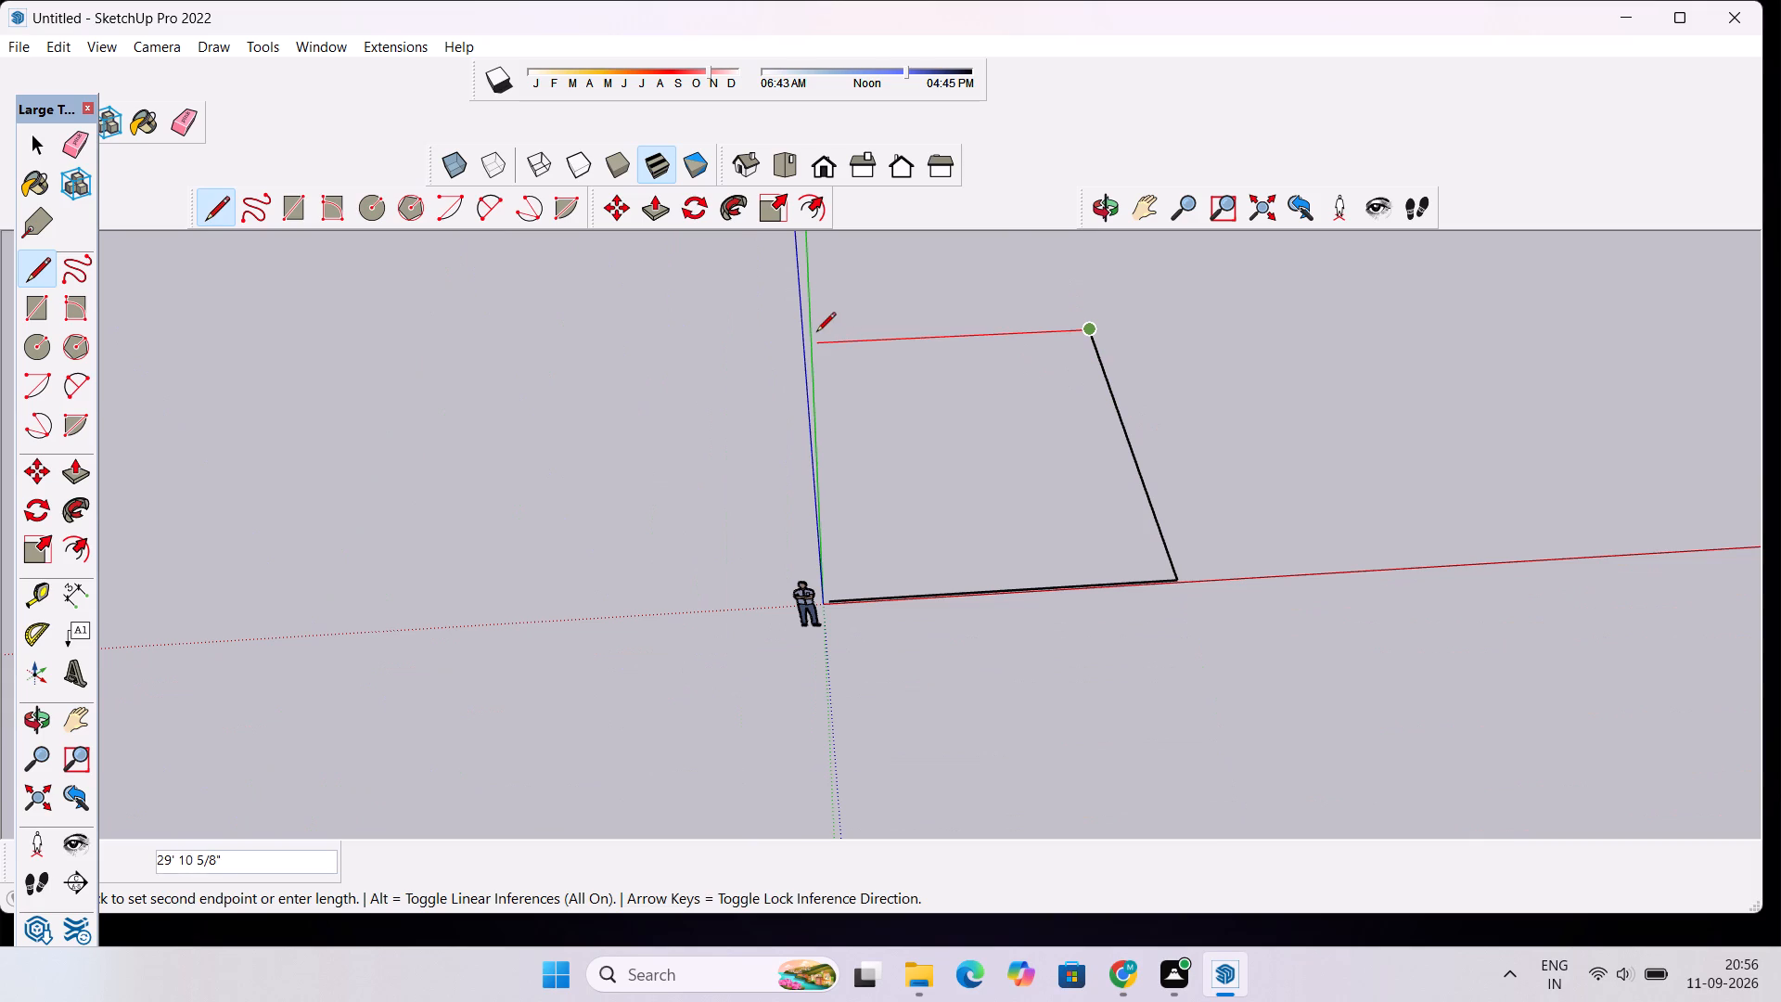
type("30'")
key("Return")
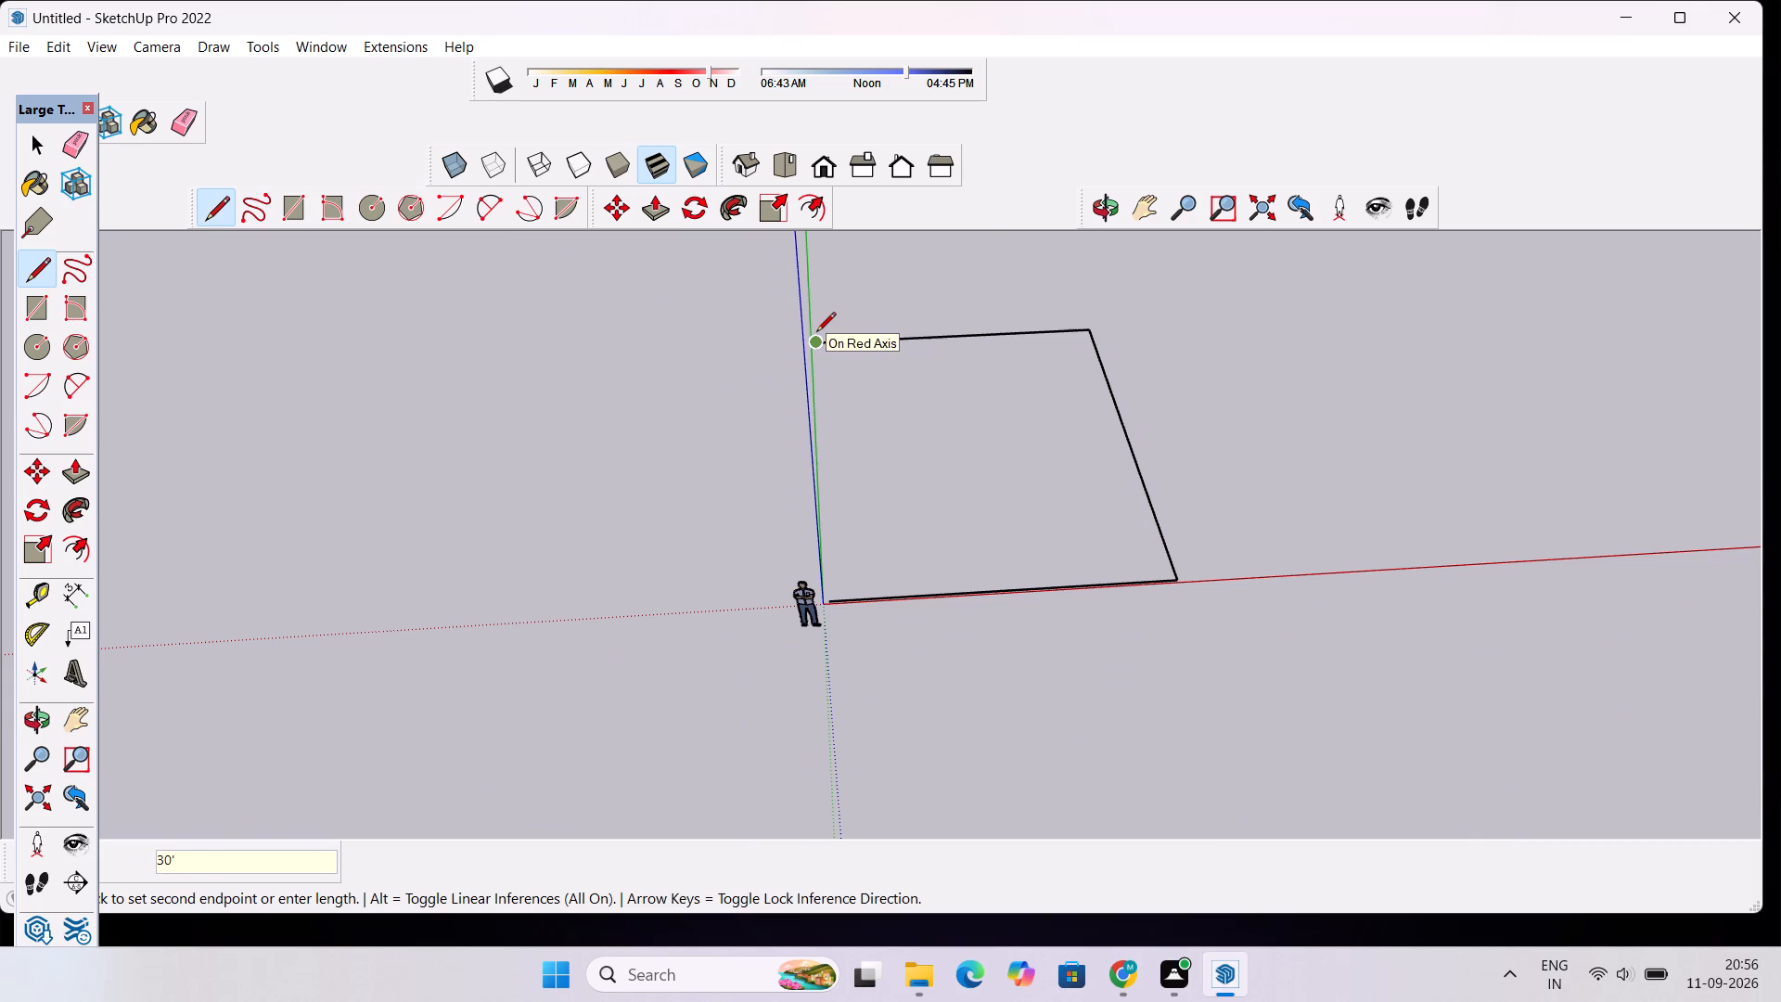
scroll(838, 607, "up", 6)
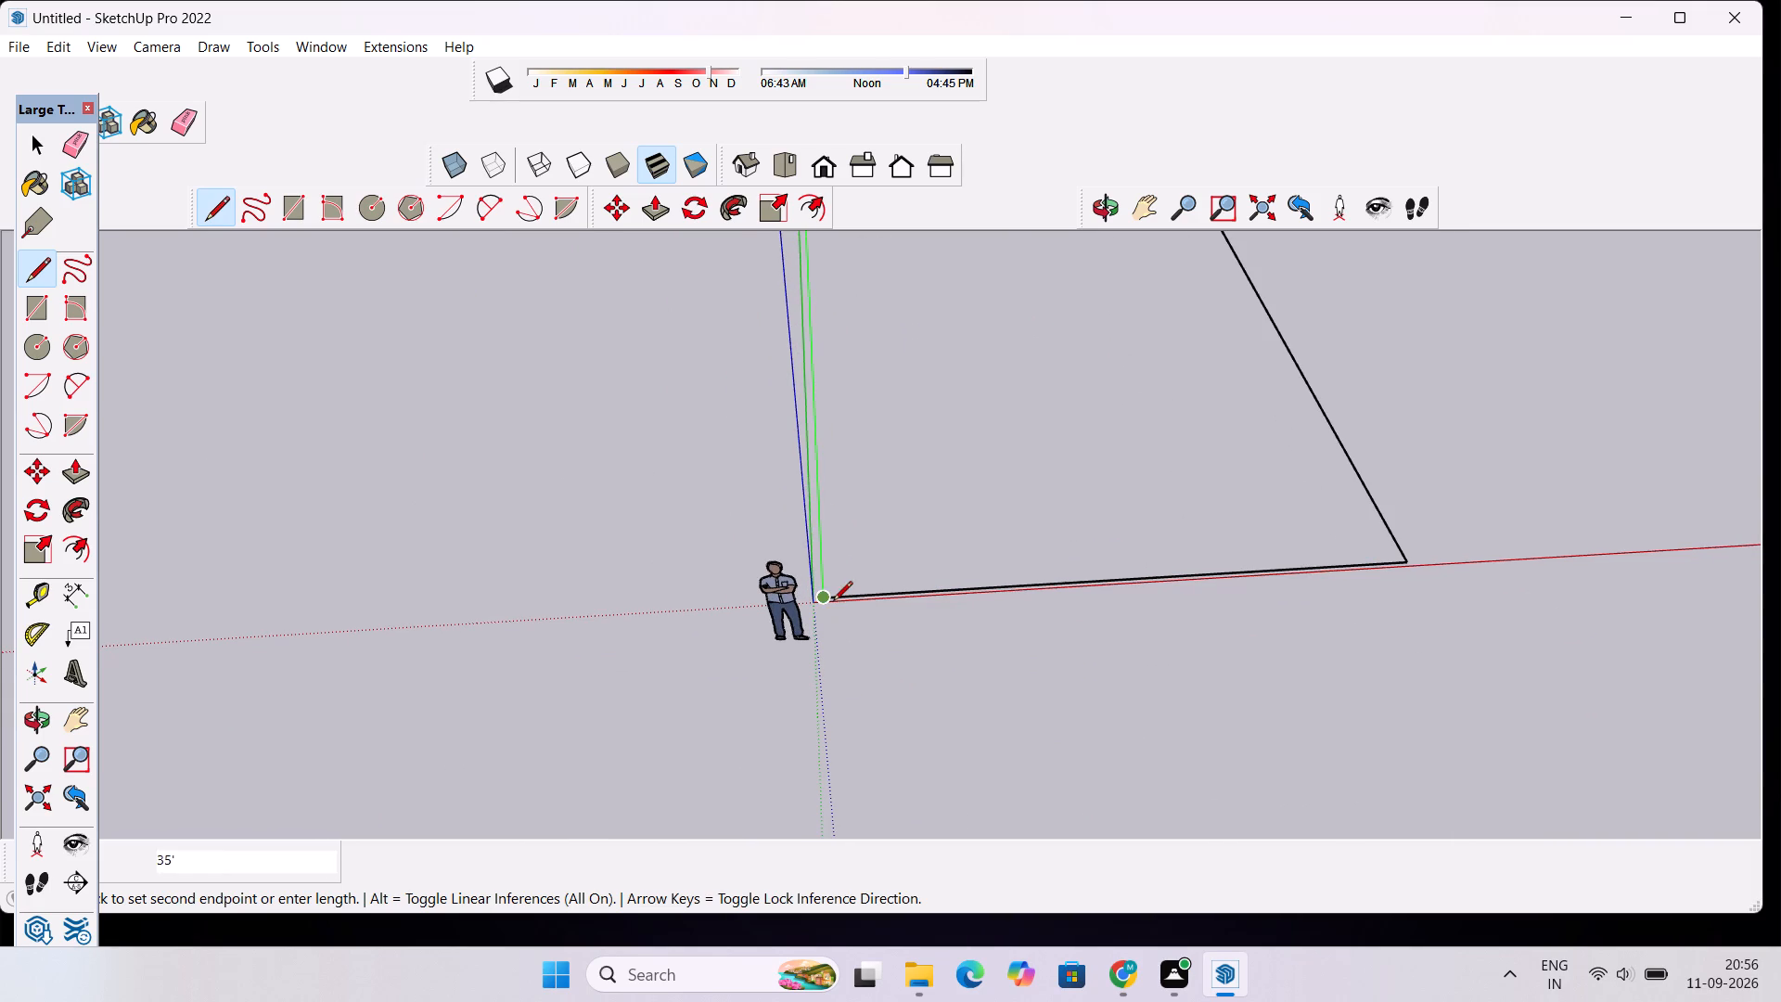
scroll(833, 602, "up", 14)
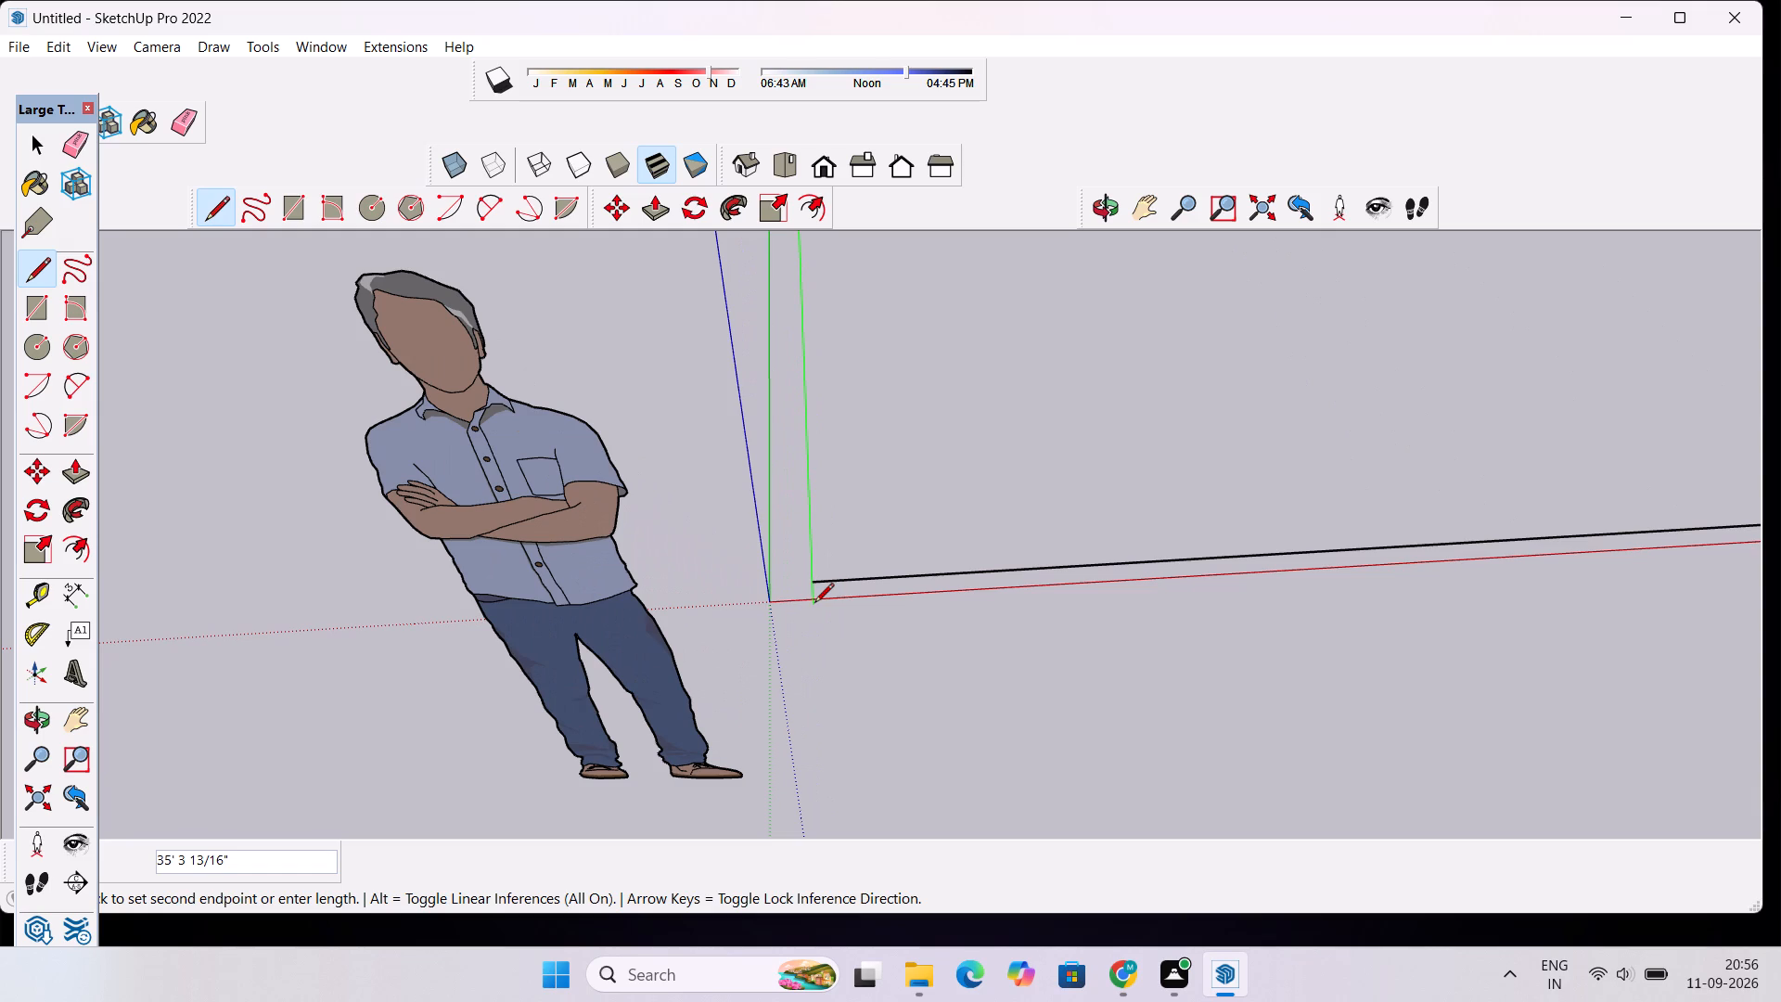
left_click(809, 584)
key("space")
Push/Pull the rectangular face upward 6" to form a slab.
scroll(809, 584, "down", 15)
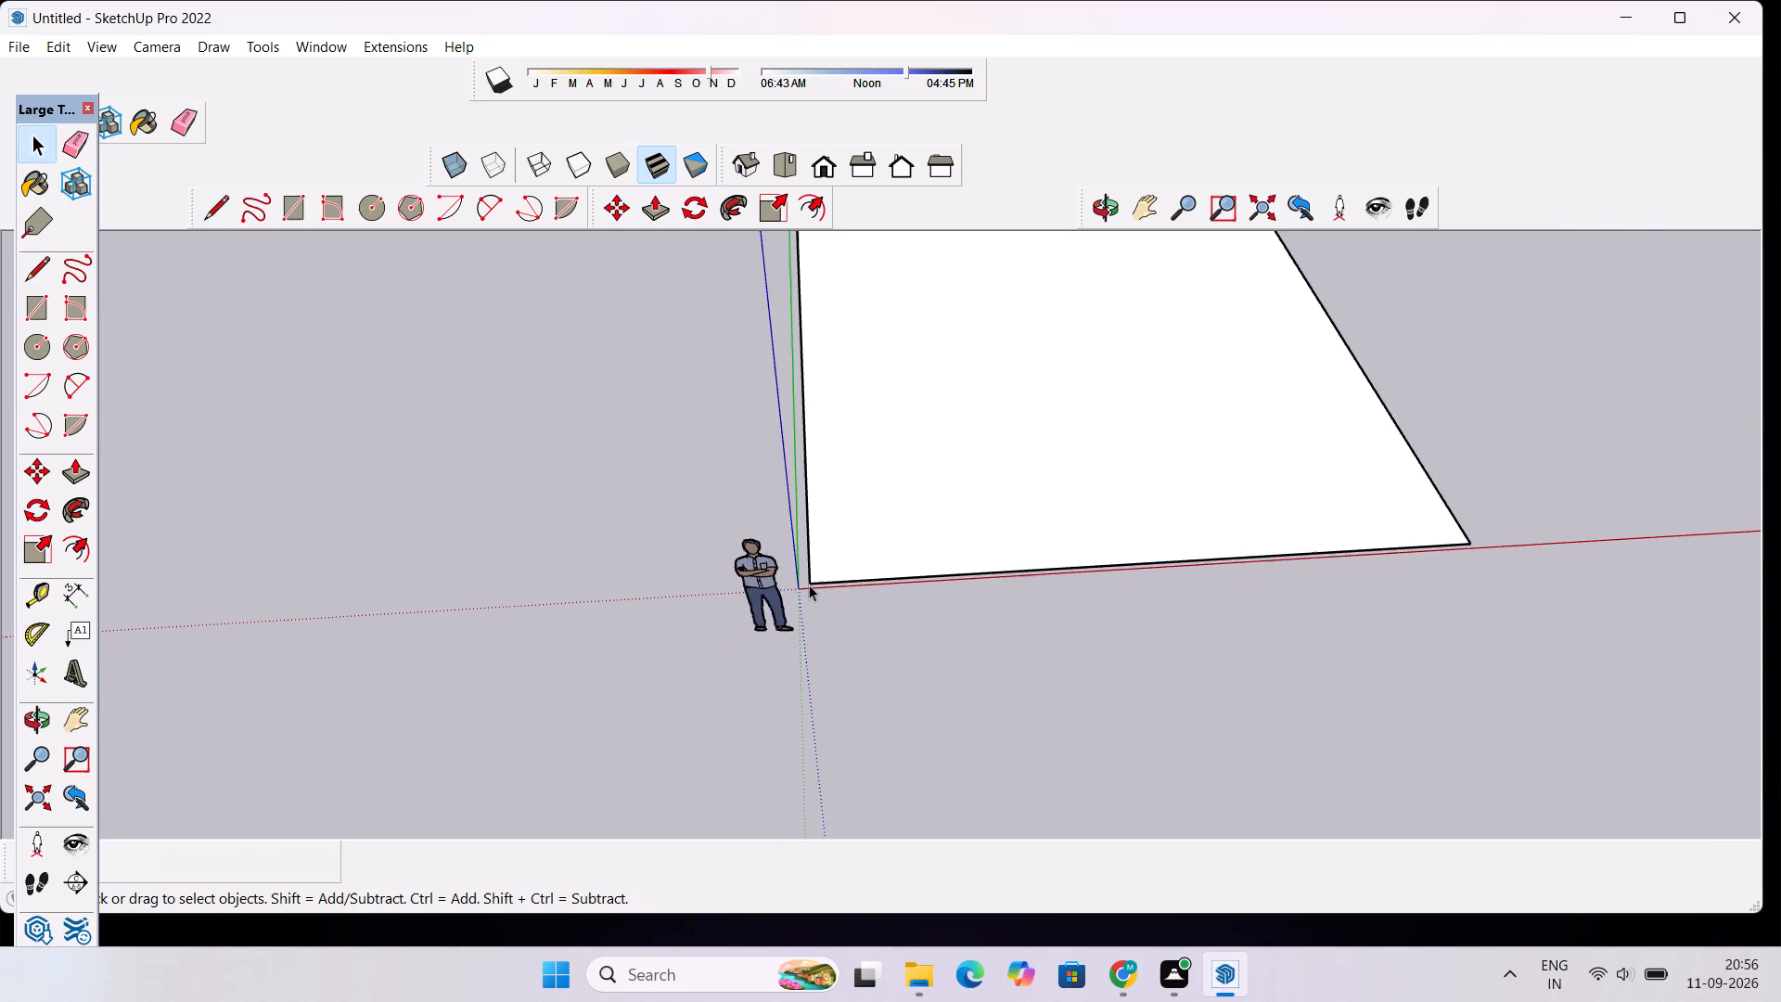
scroll(809, 584, "down", 10)
scroll(907, 389, "up", 8)
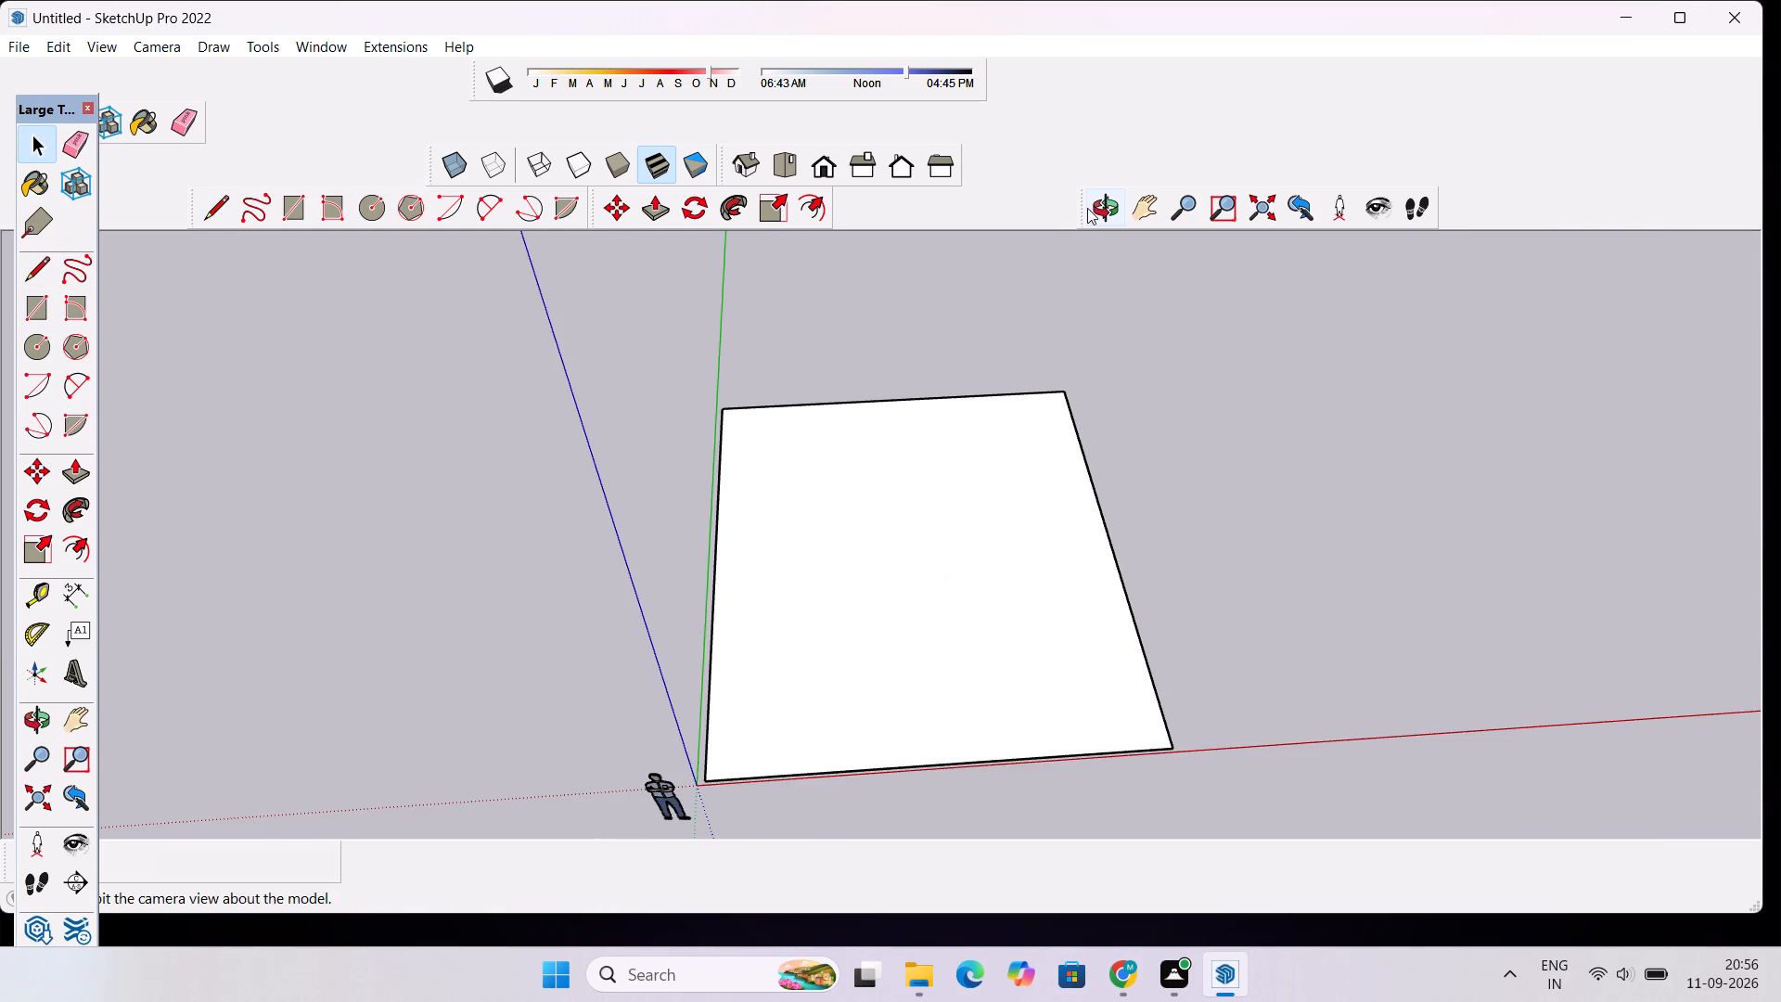
left_click(648, 210)
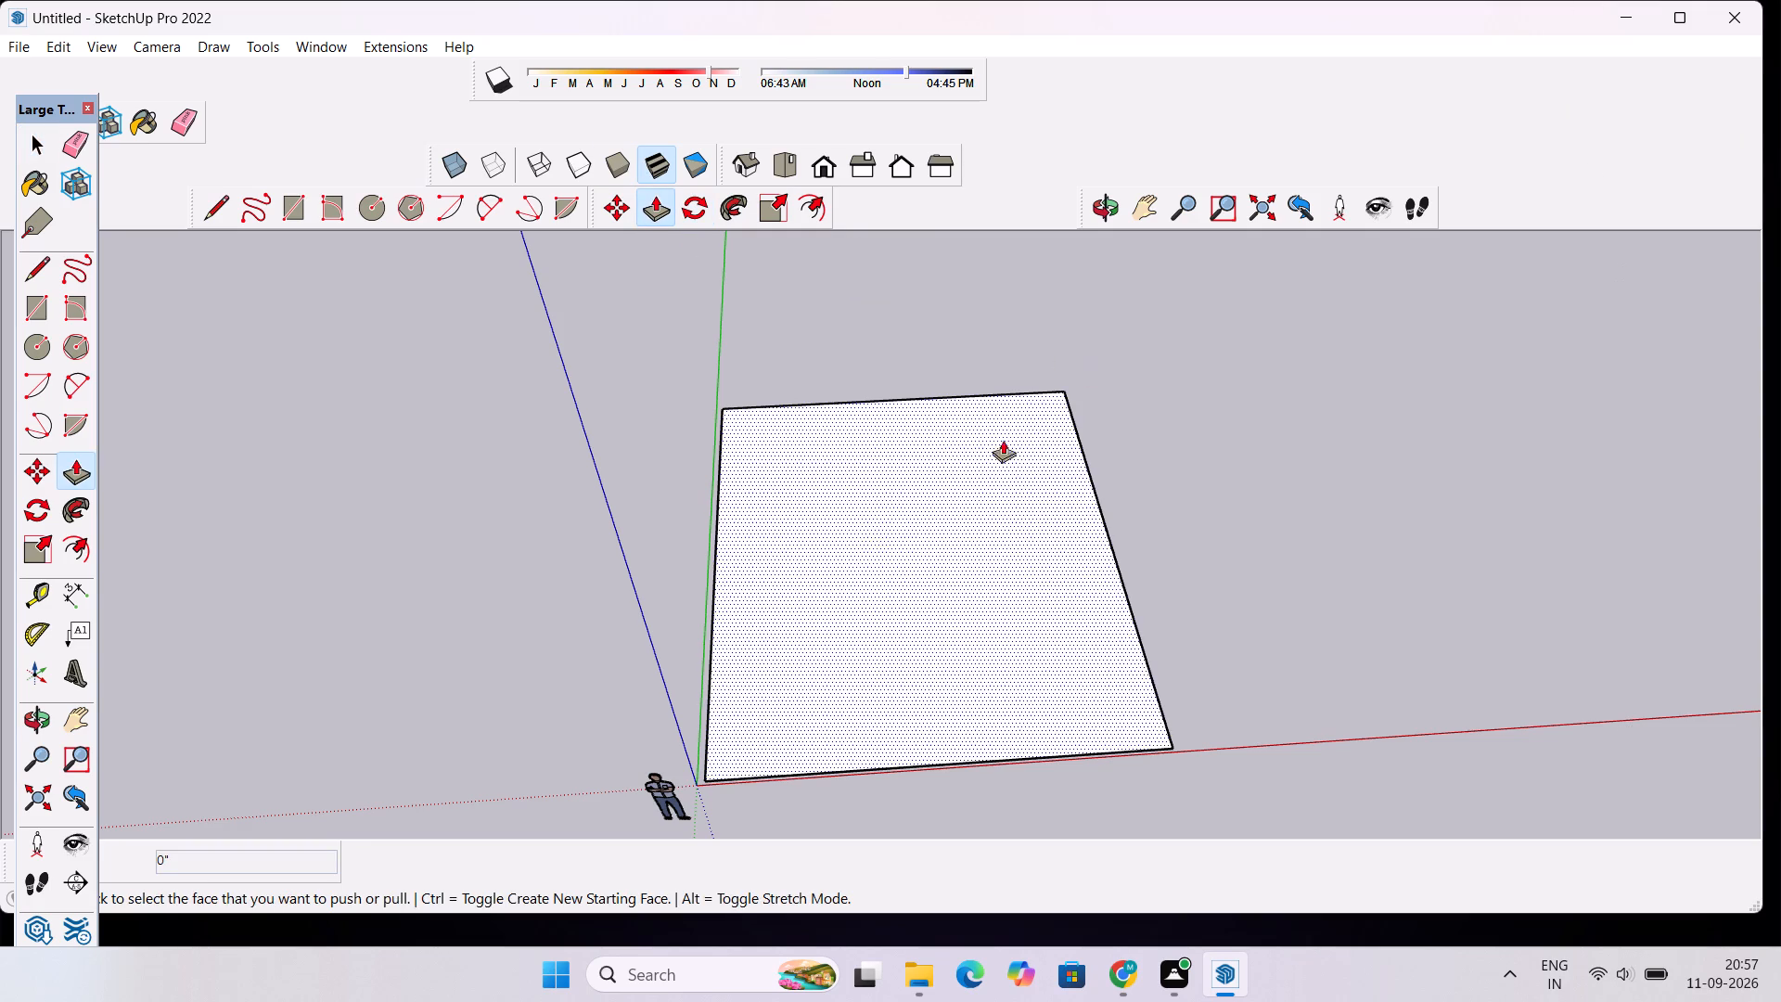
scroll(888, 500, "down", 7)
scroll(923, 697, "up", 3)
scroll(877, 506, "up", 2)
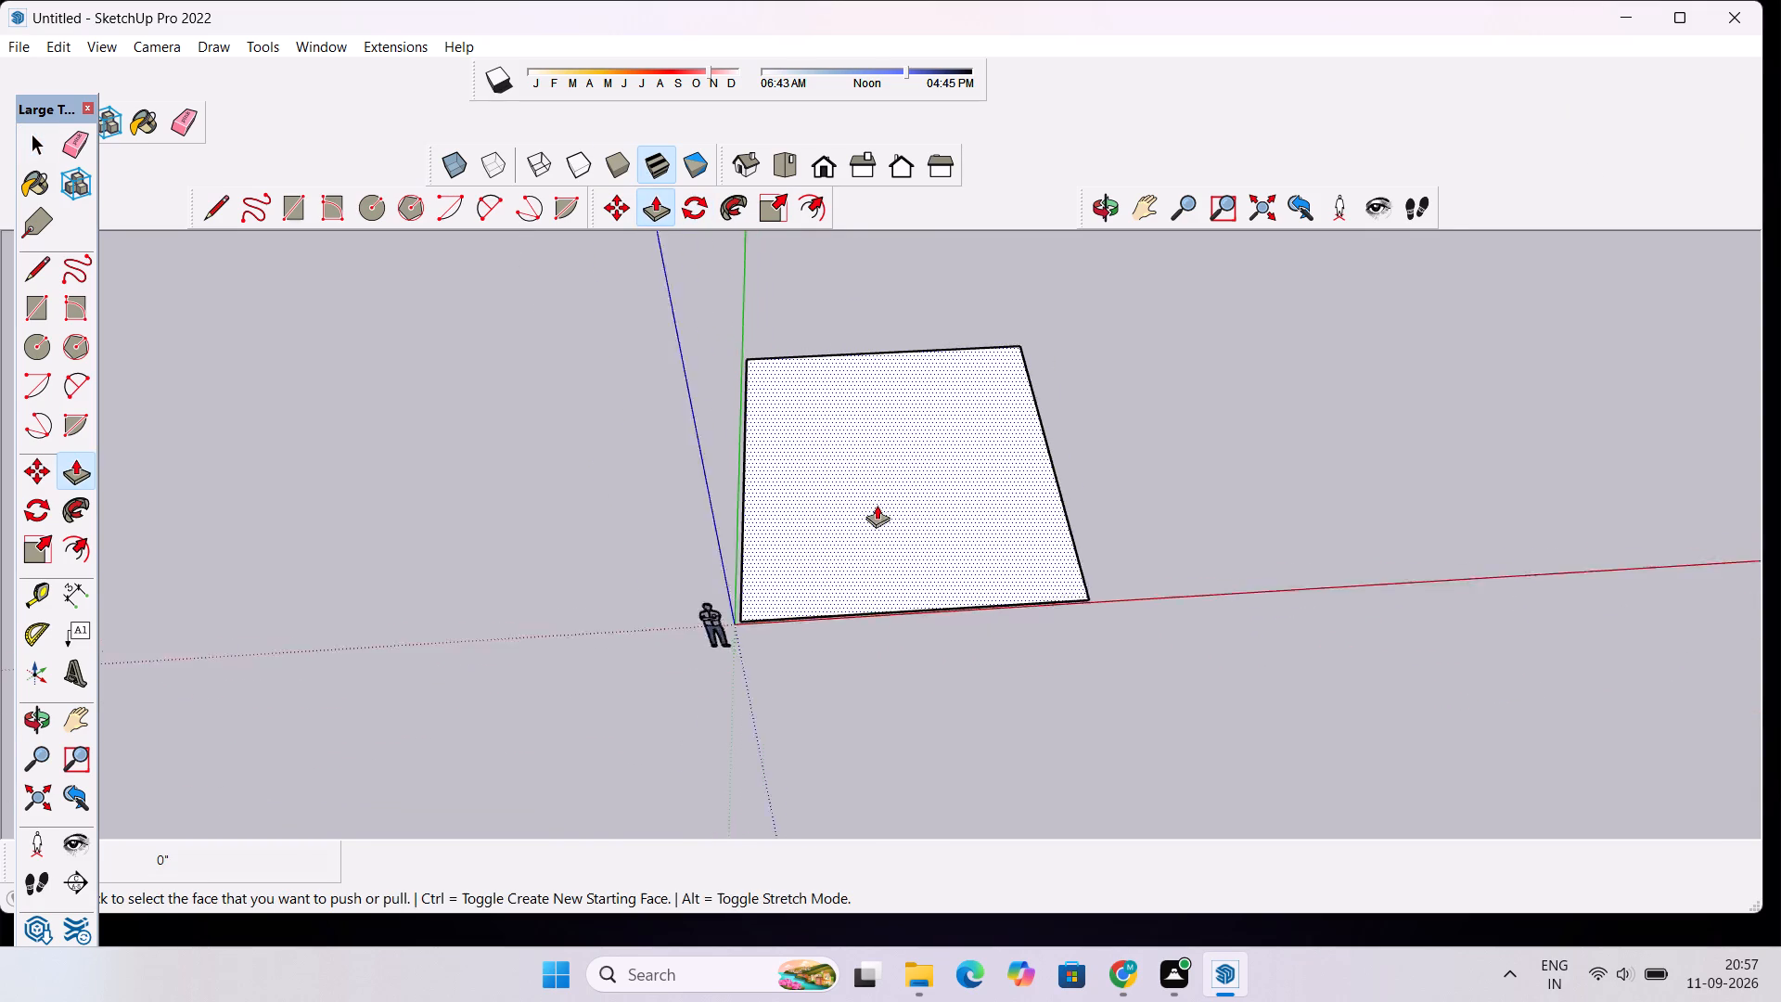
scroll(877, 505, "up", 2)
left_click(877, 508)
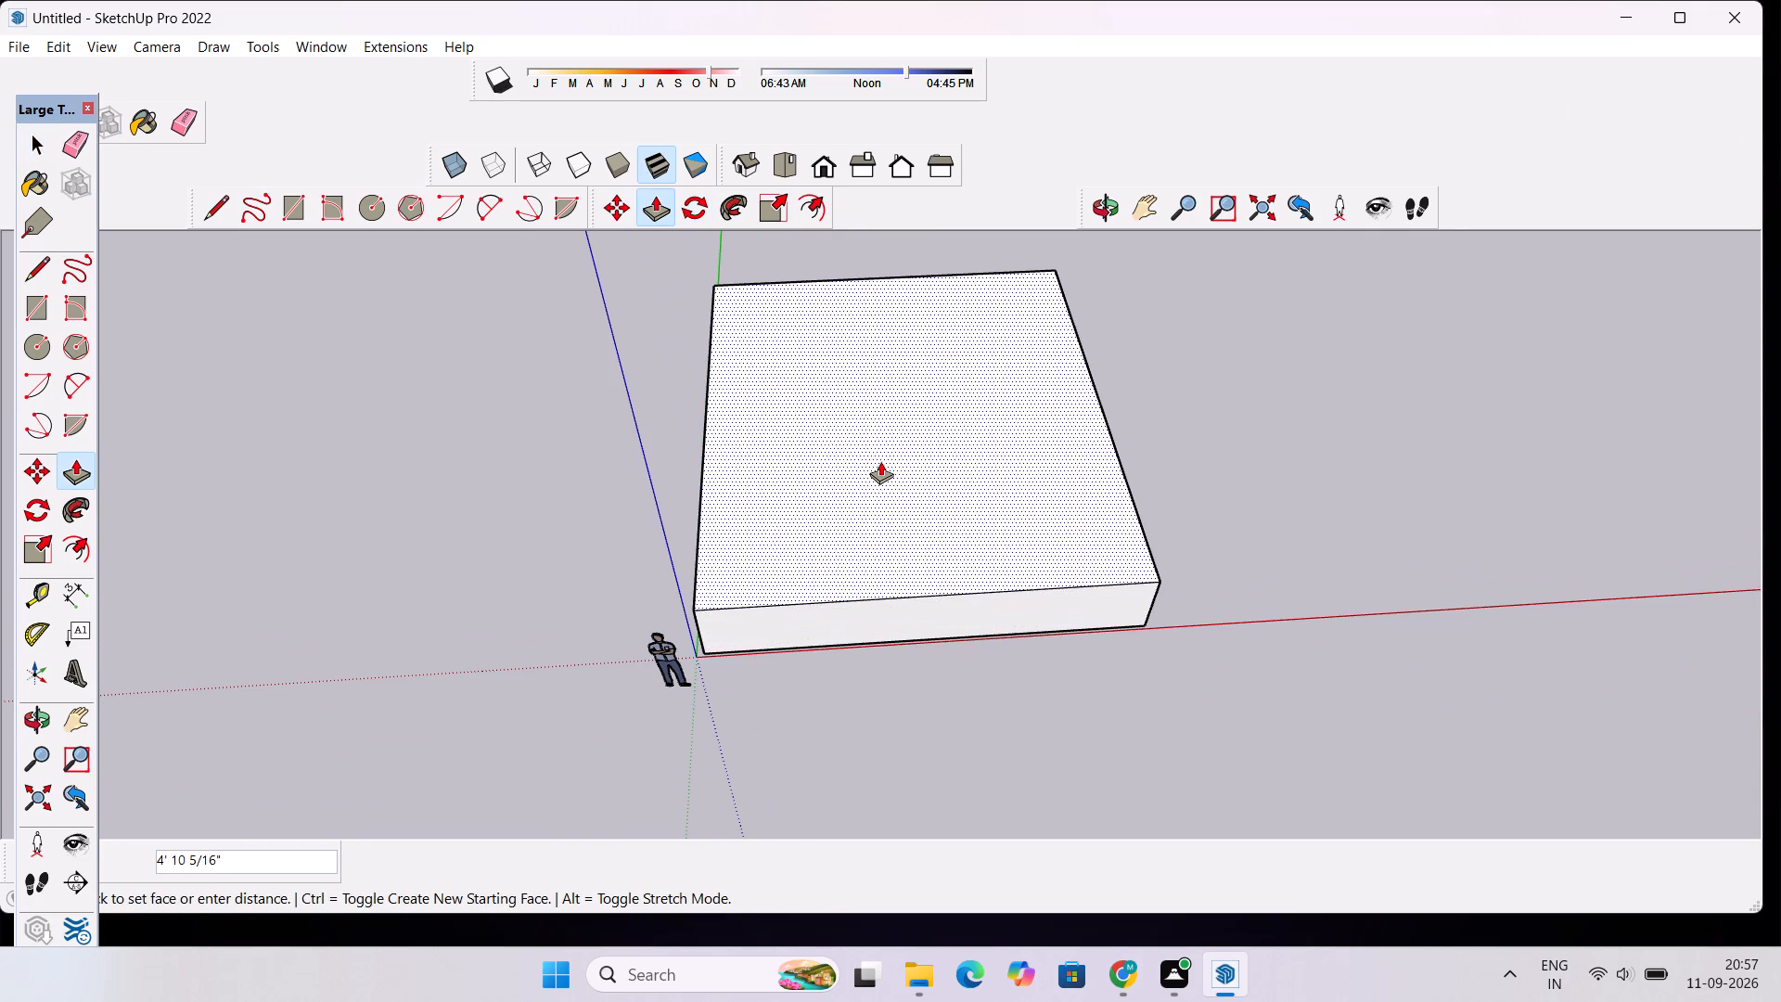
key("6")
key("shift+quotedbl")
key("Return")
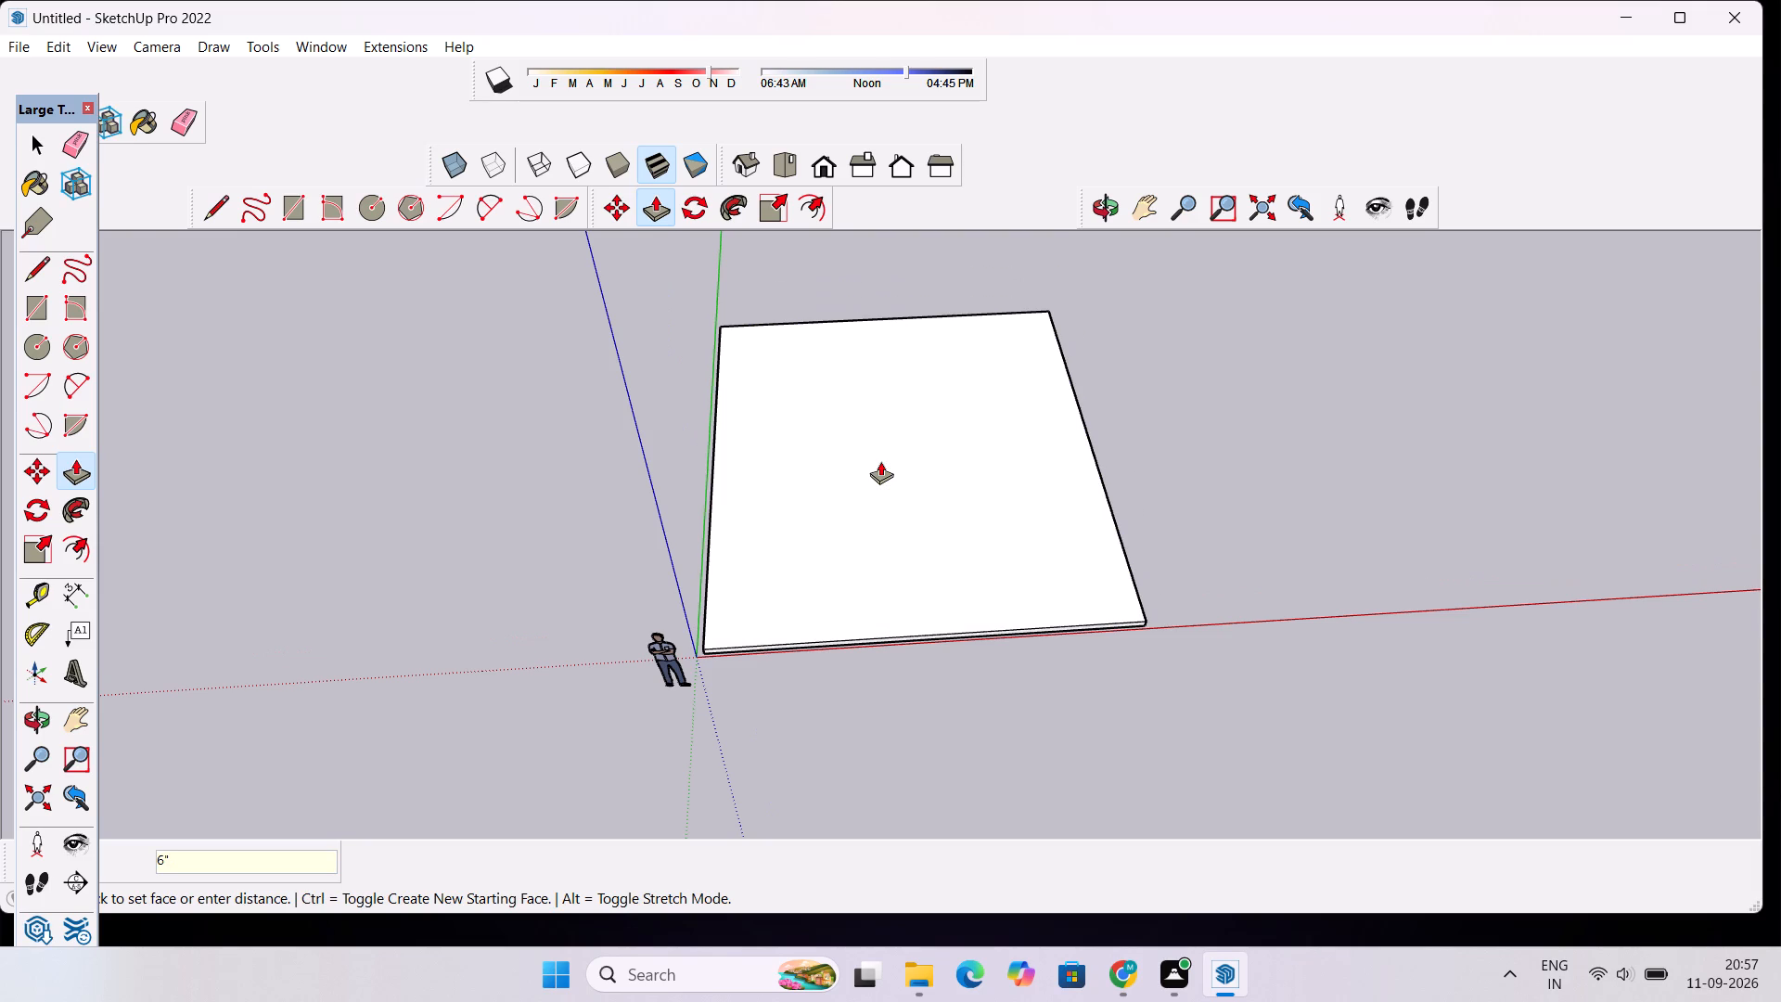
Examine the 6" slab from several sides and heights, including its thin edges and its position beside the origin.
left_click(1108, 196)
left_click_drag(1015, 600, 986, 405)
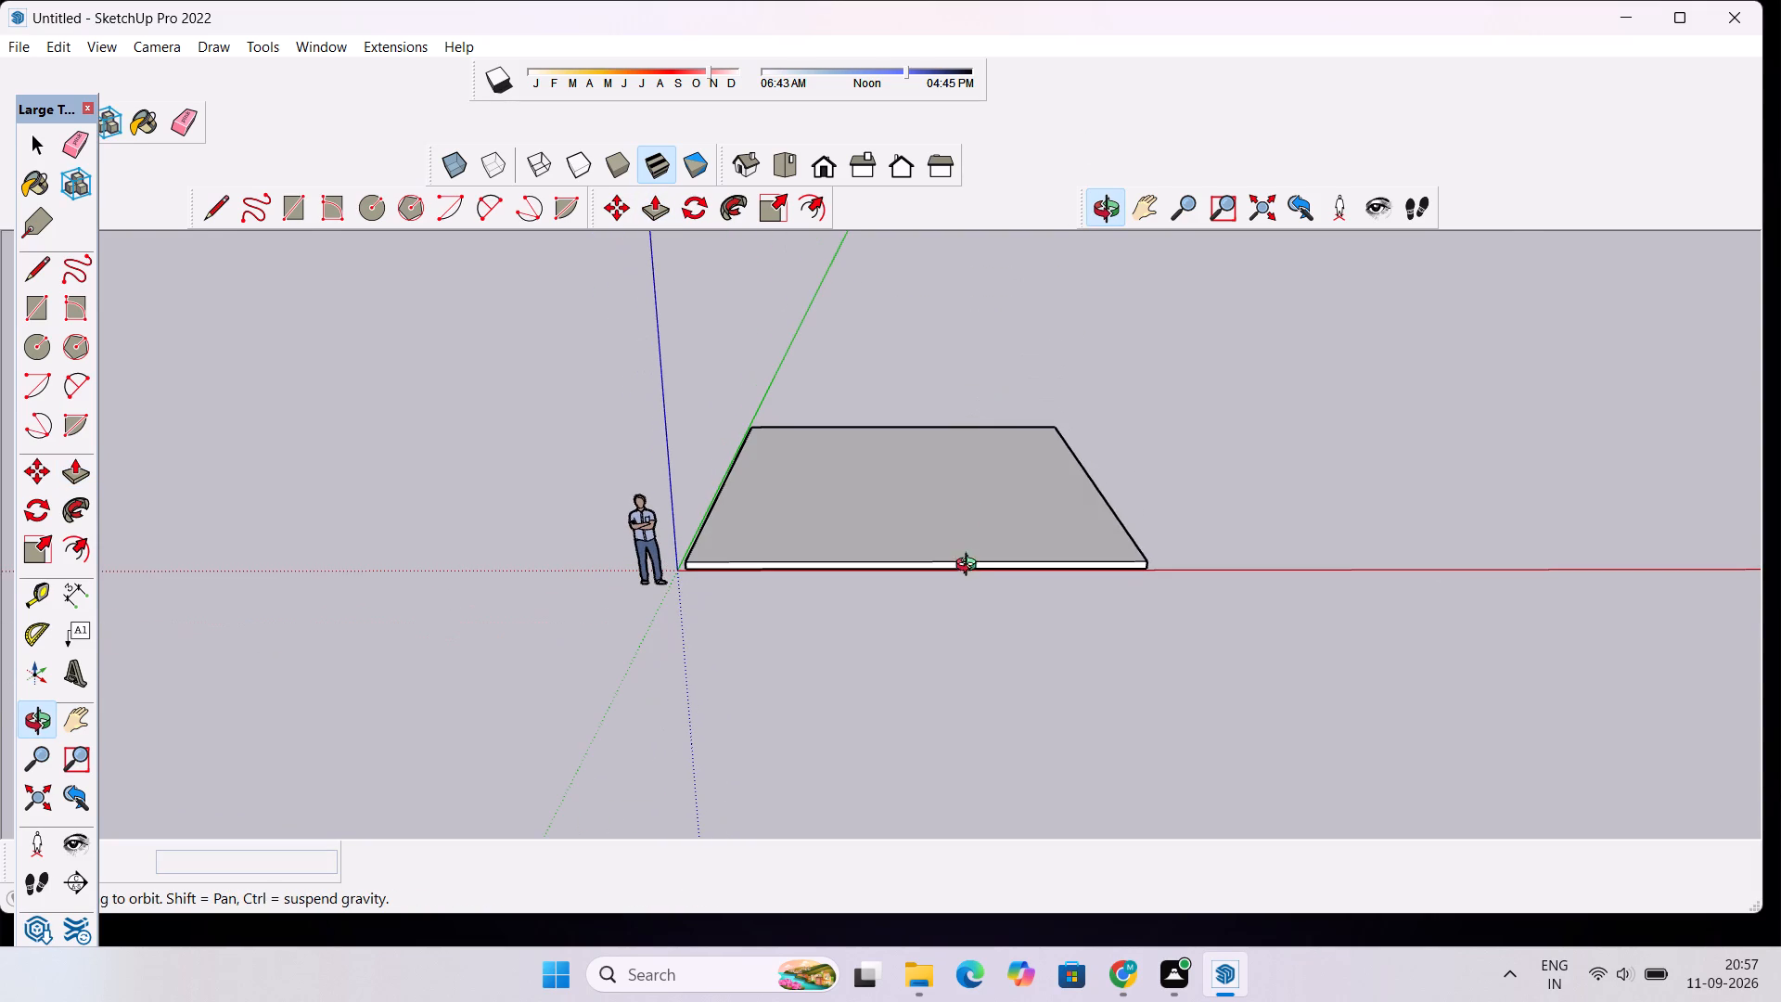
scroll(950, 576, "up", 9)
left_click_drag(826, 378, 255, 513)
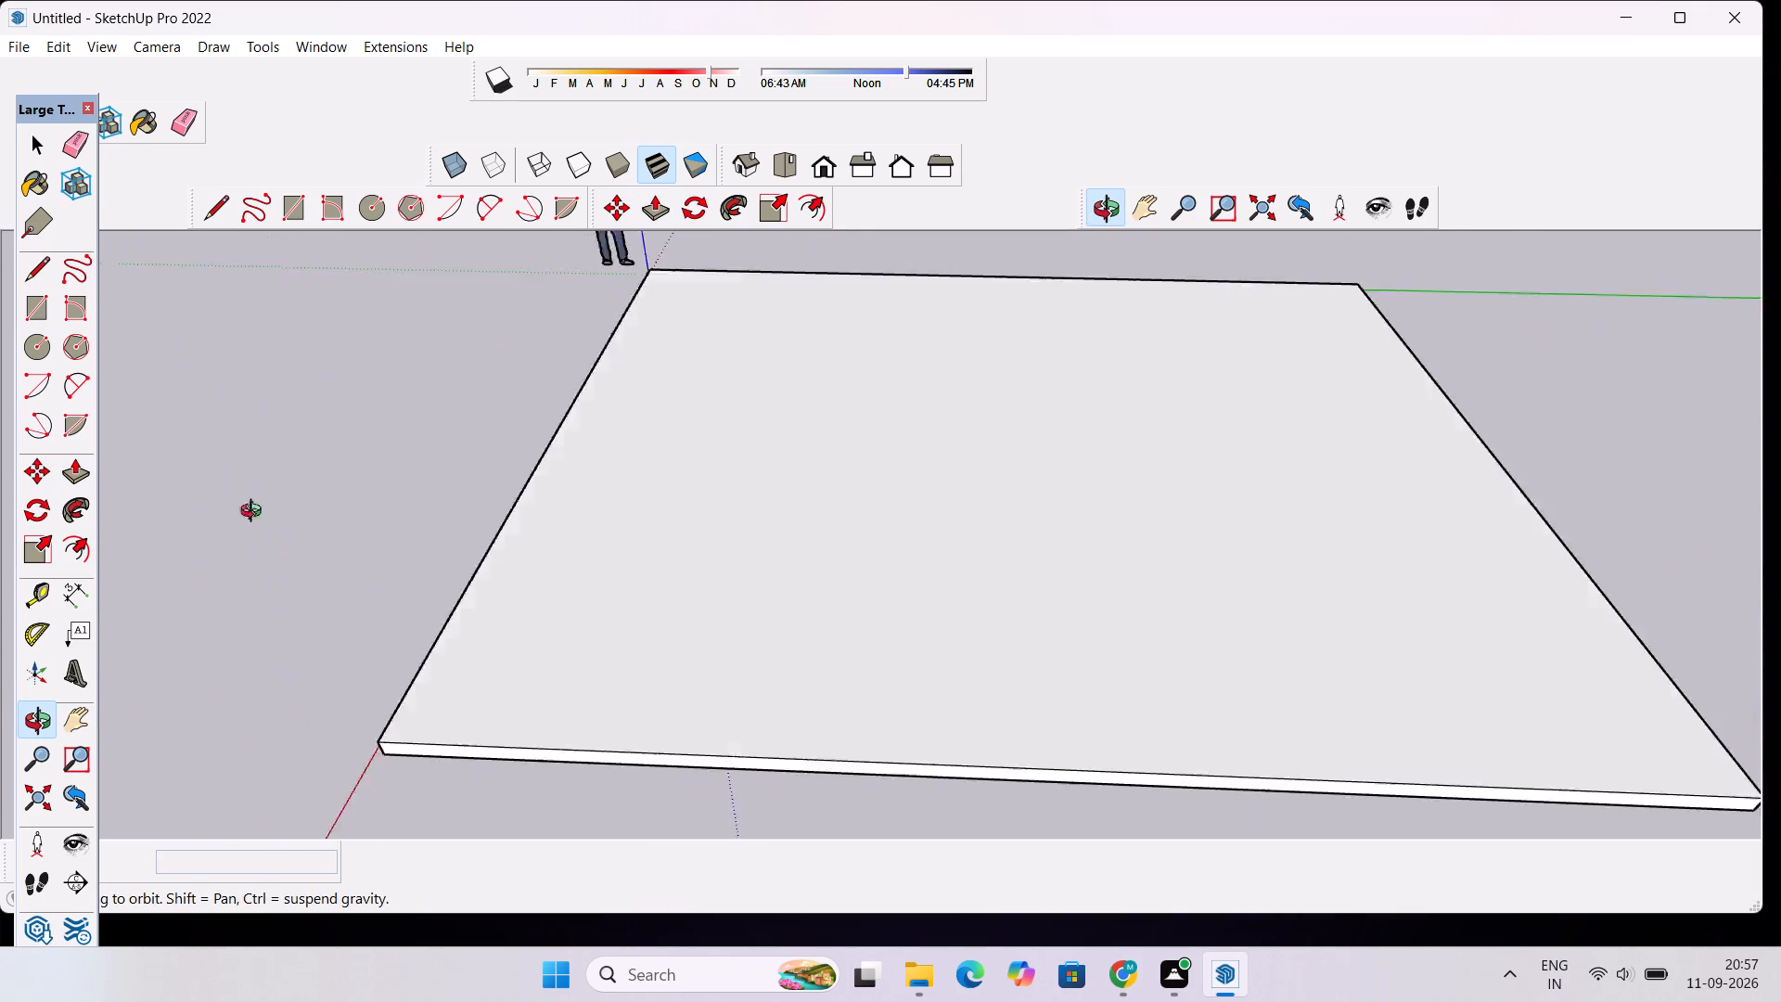
left_click_drag(255, 513, 916, 399)
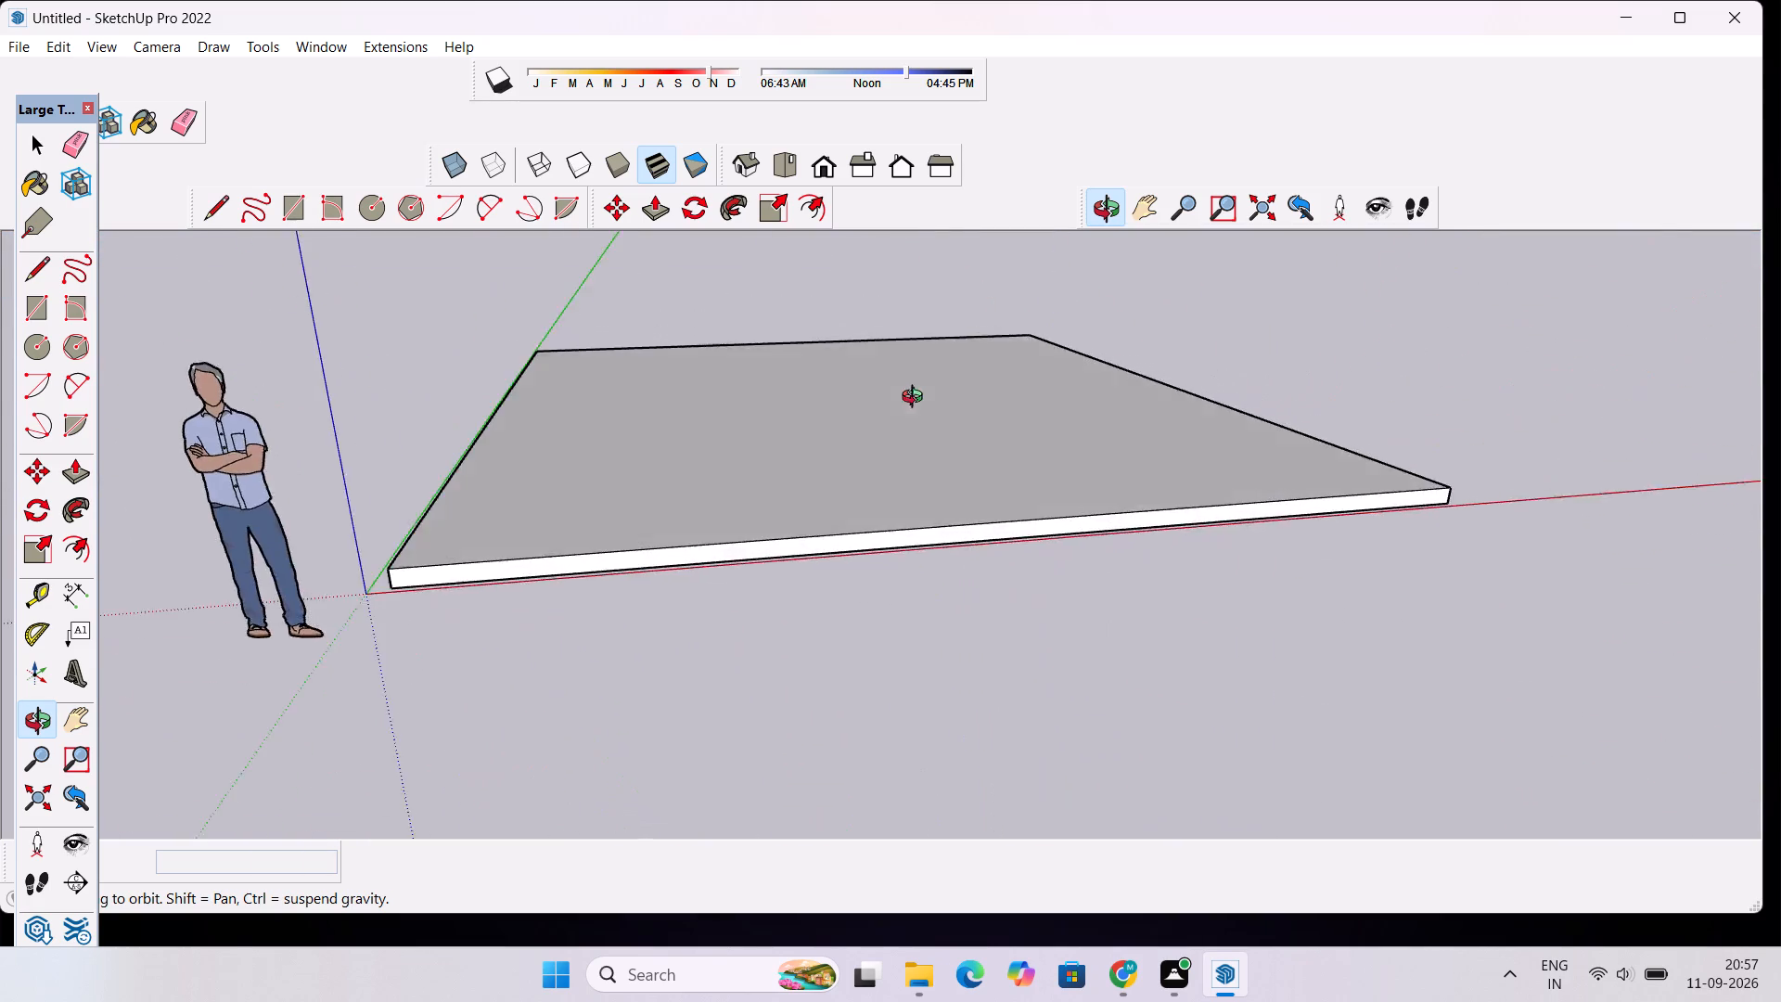
left_click_drag(916, 399, 759, 473)
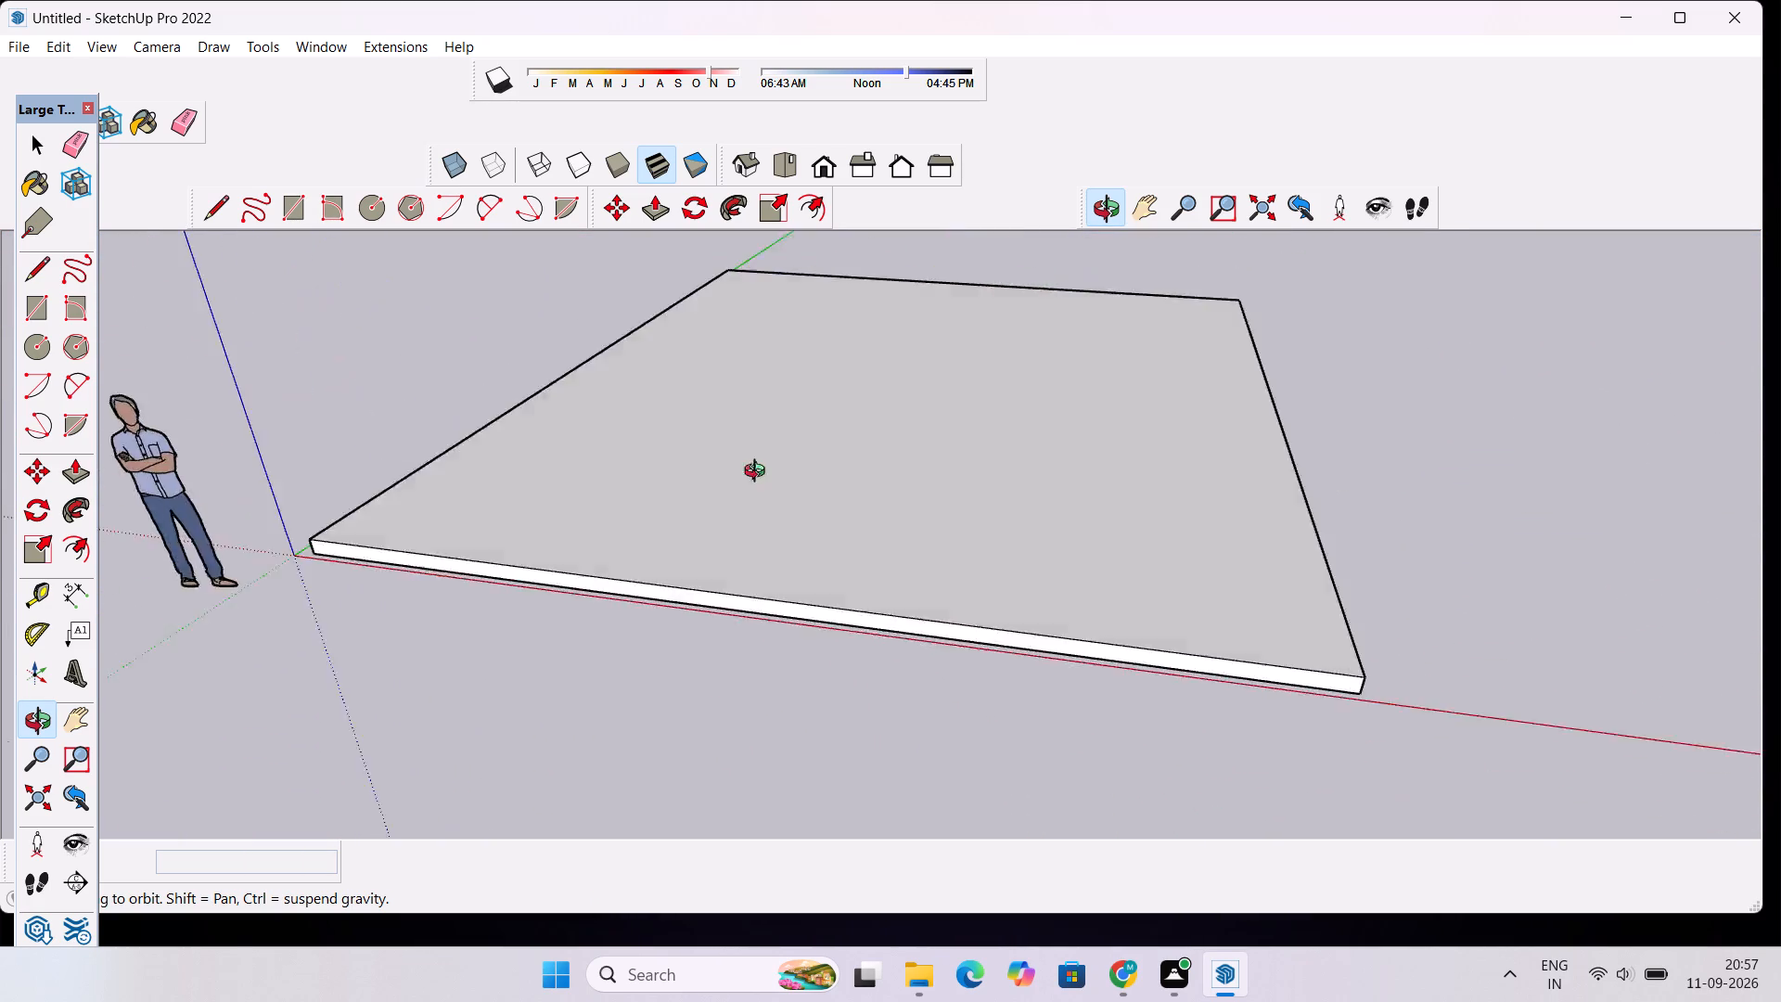
left_click_drag(759, 473, 871, 622)
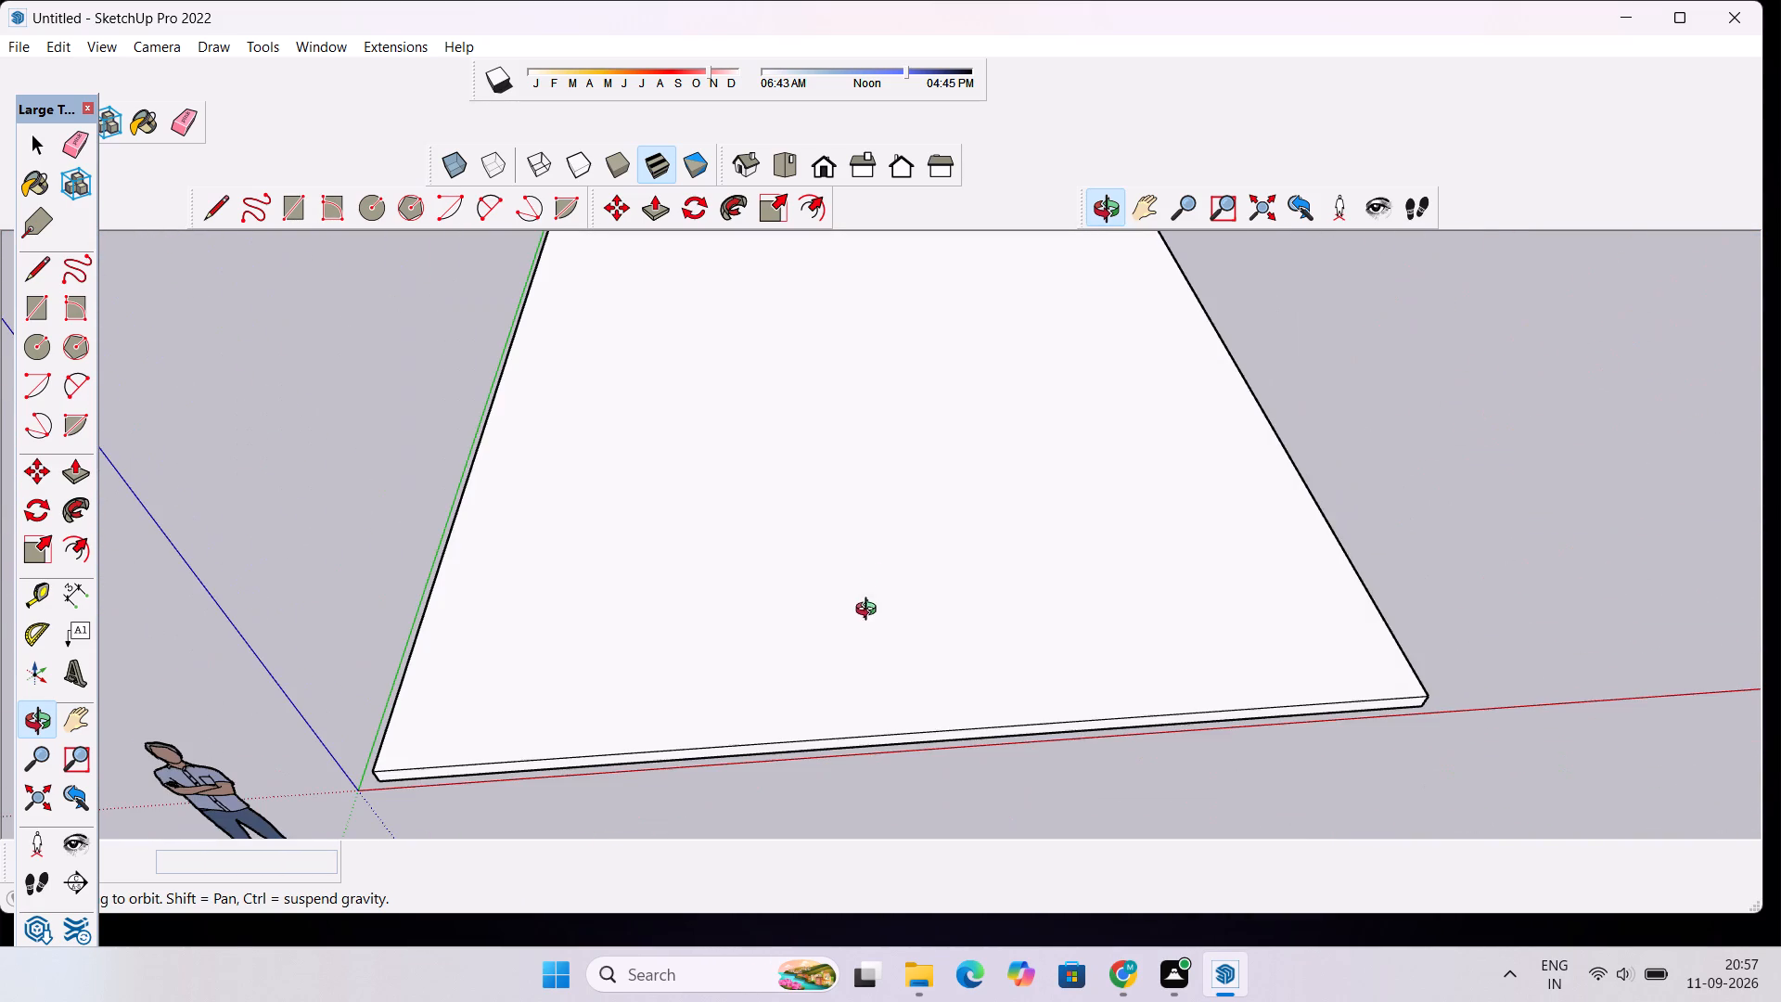
scroll(879, 546, "down", 5)
left_click_drag(908, 585, 903, 469)
scroll(924, 563, "up", 4)
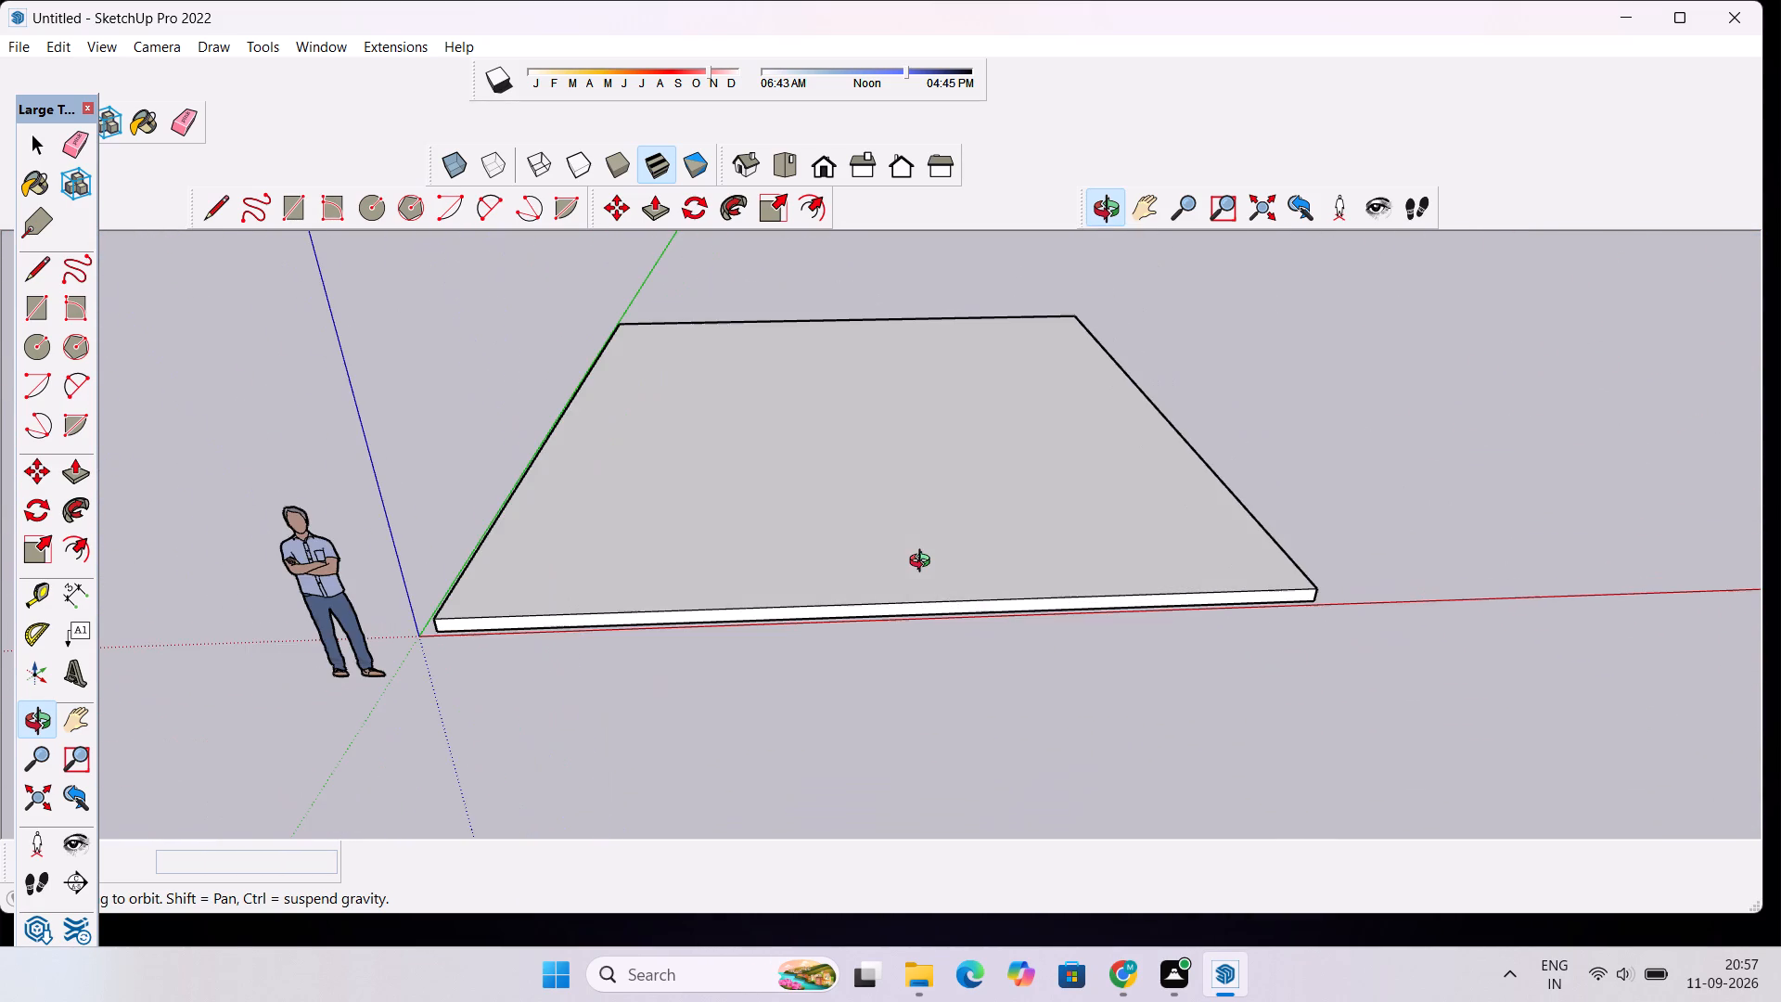
scroll(925, 596, "up", 1)
scroll(829, 594, "up", 2)
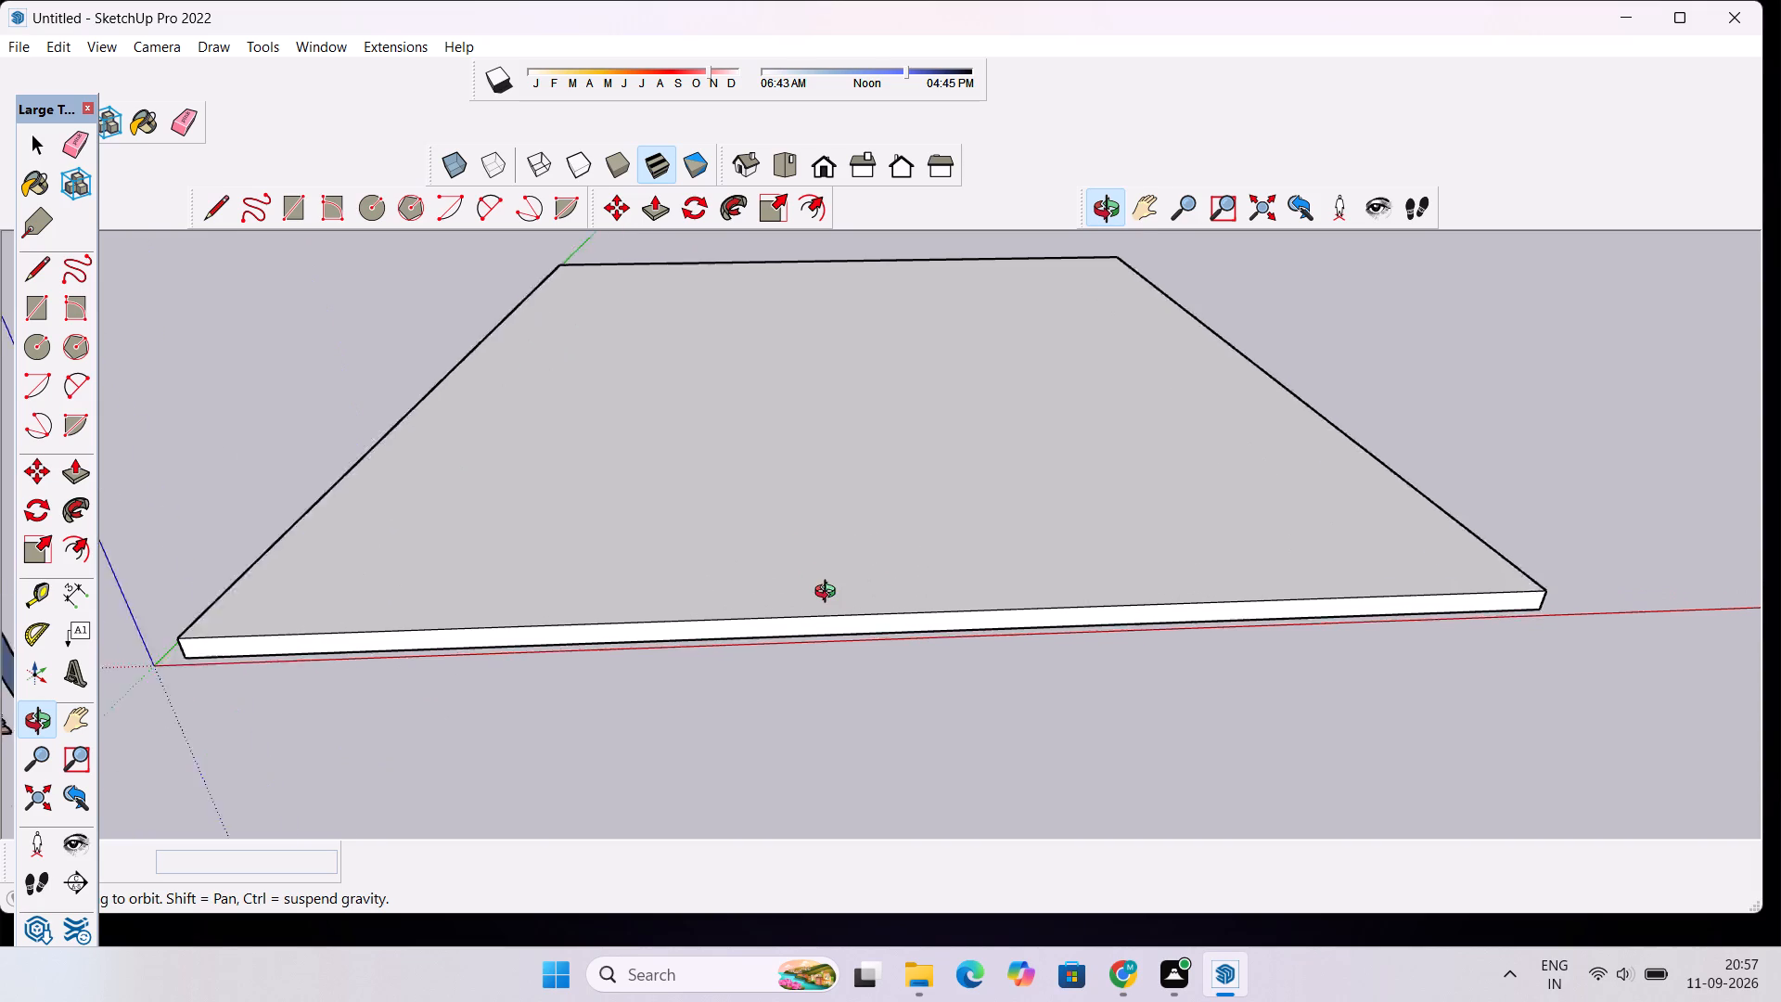
scroll(829, 594, "up", 2)
left_click_drag(639, 606, 949, 592)
scroll(1014, 592, "down", 10)
left_click_drag(1189, 549, 1127, 566)
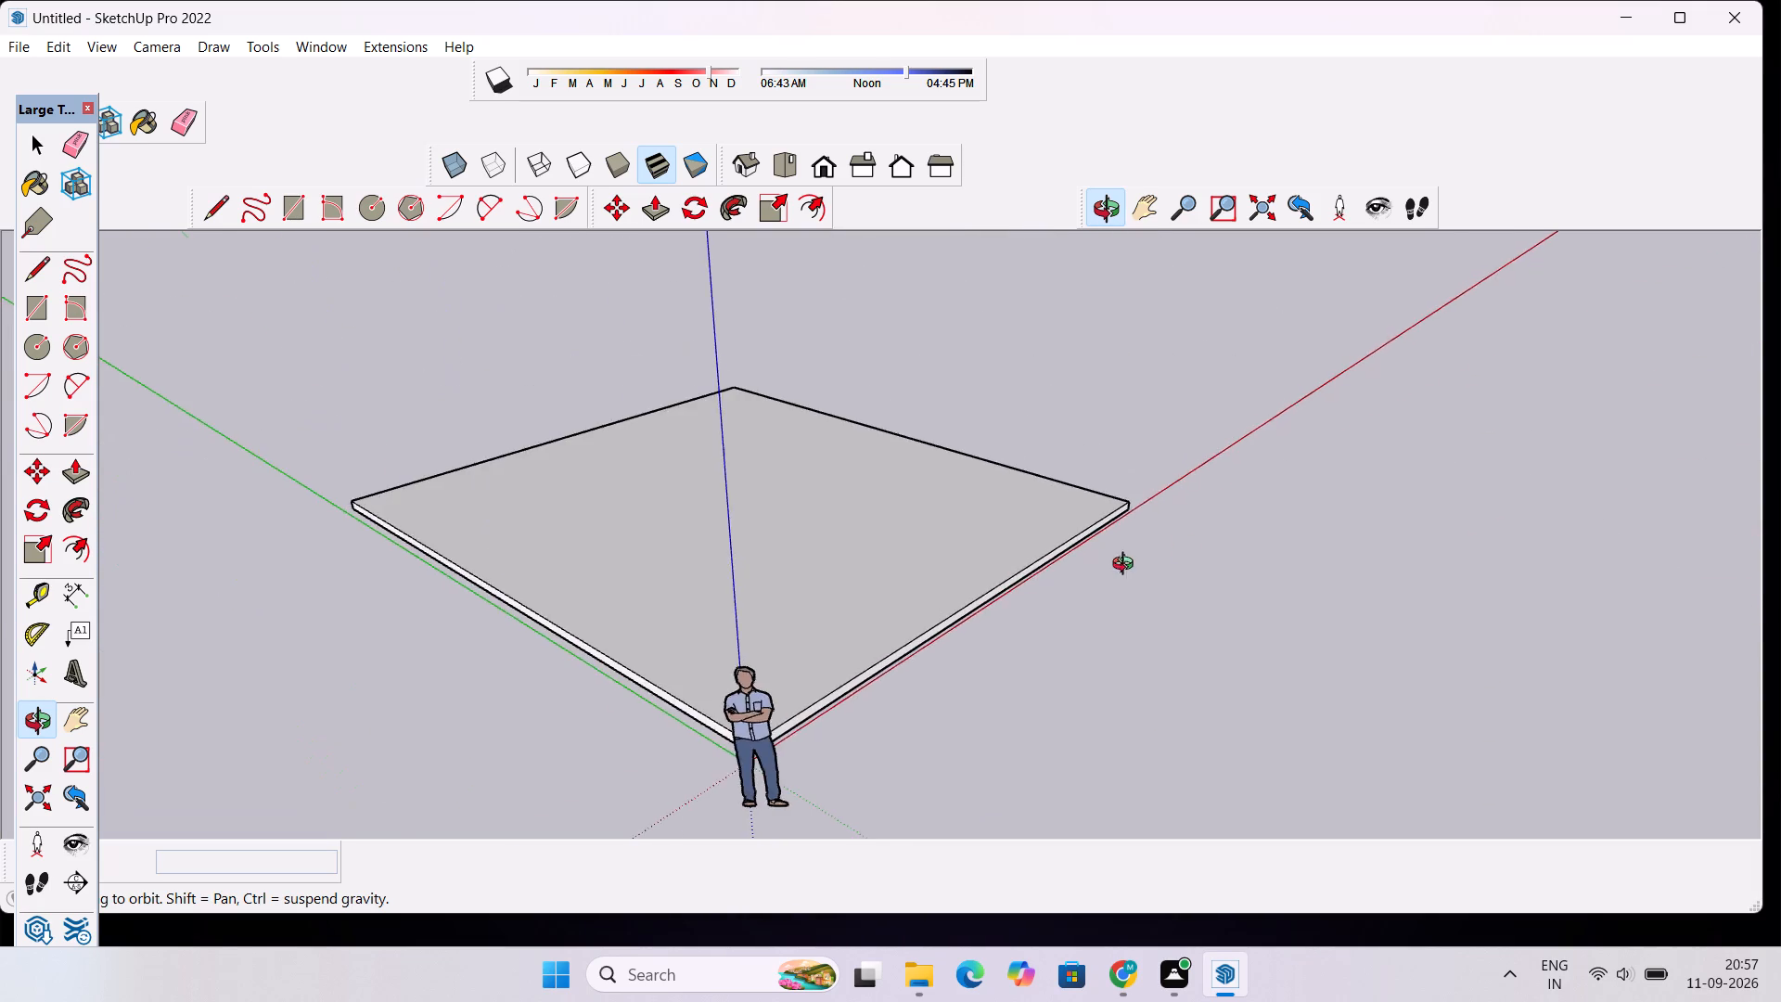
left_click_drag(1127, 566, 674, 577)
left_click_drag(1150, 510, 405, 469)
left_click_drag(856, 556, 1174, 572)
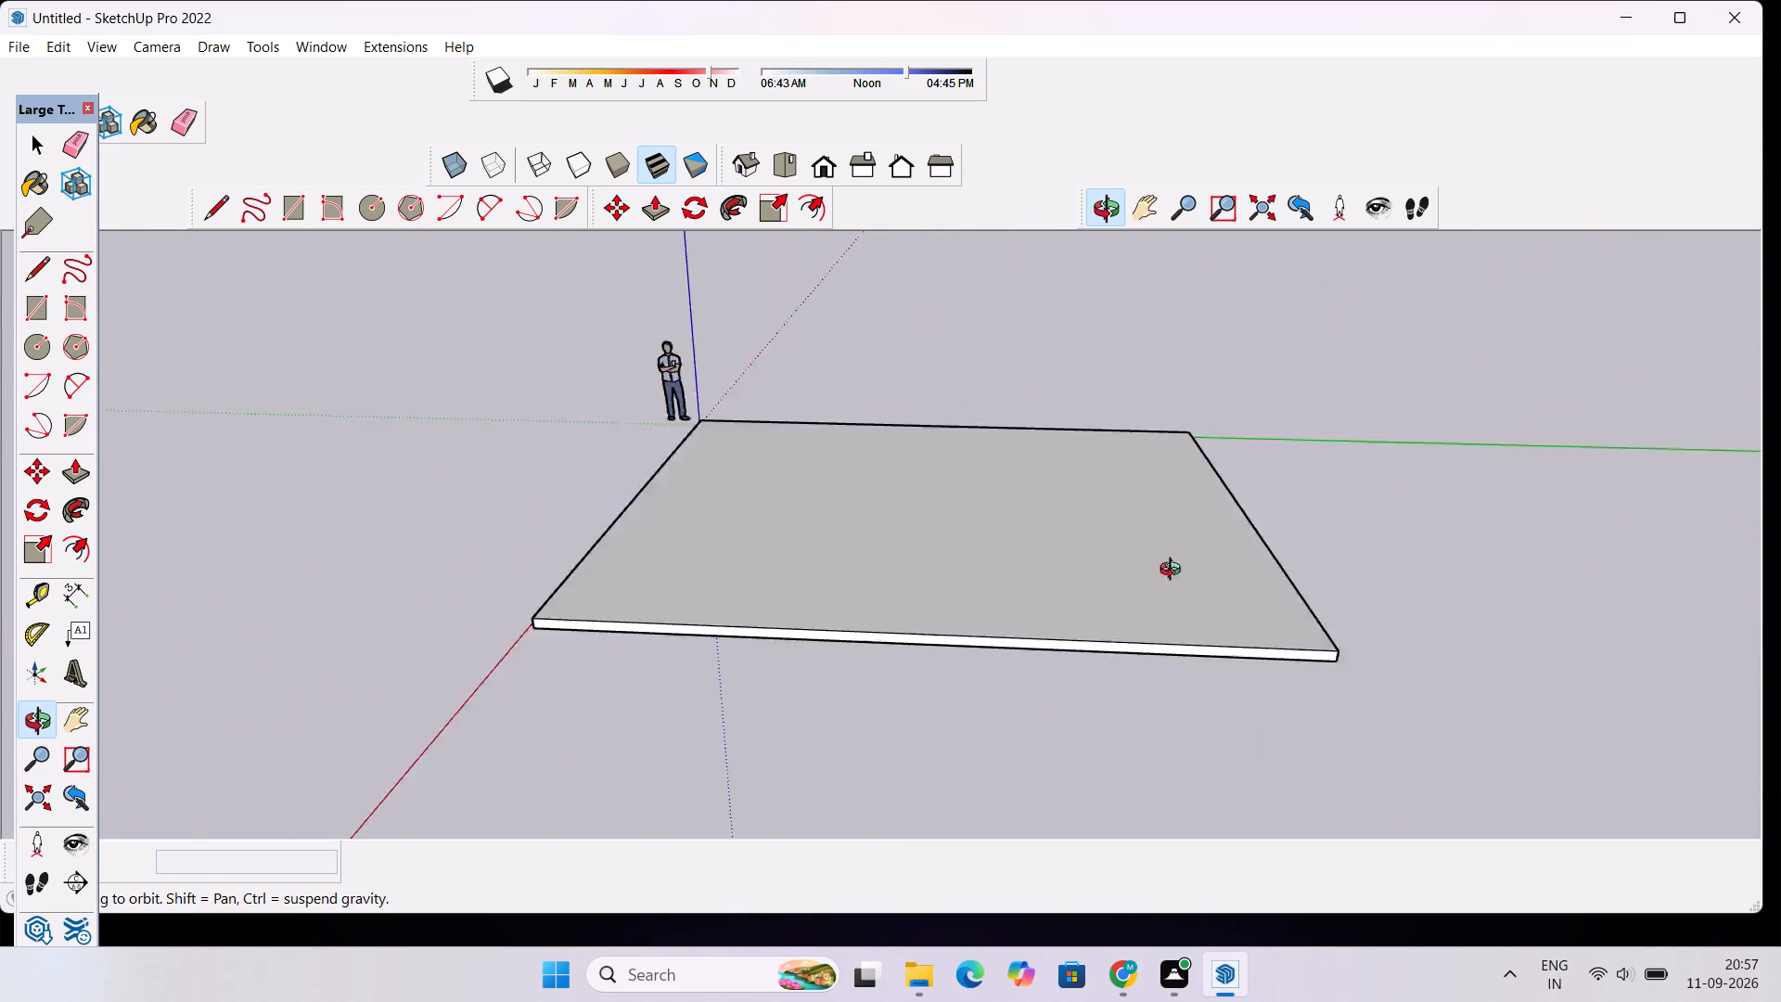
left_click_drag(1174, 572, 1696, 514)
scroll(853, 579, "up", 8)
scroll(852, 514, "down", 3)
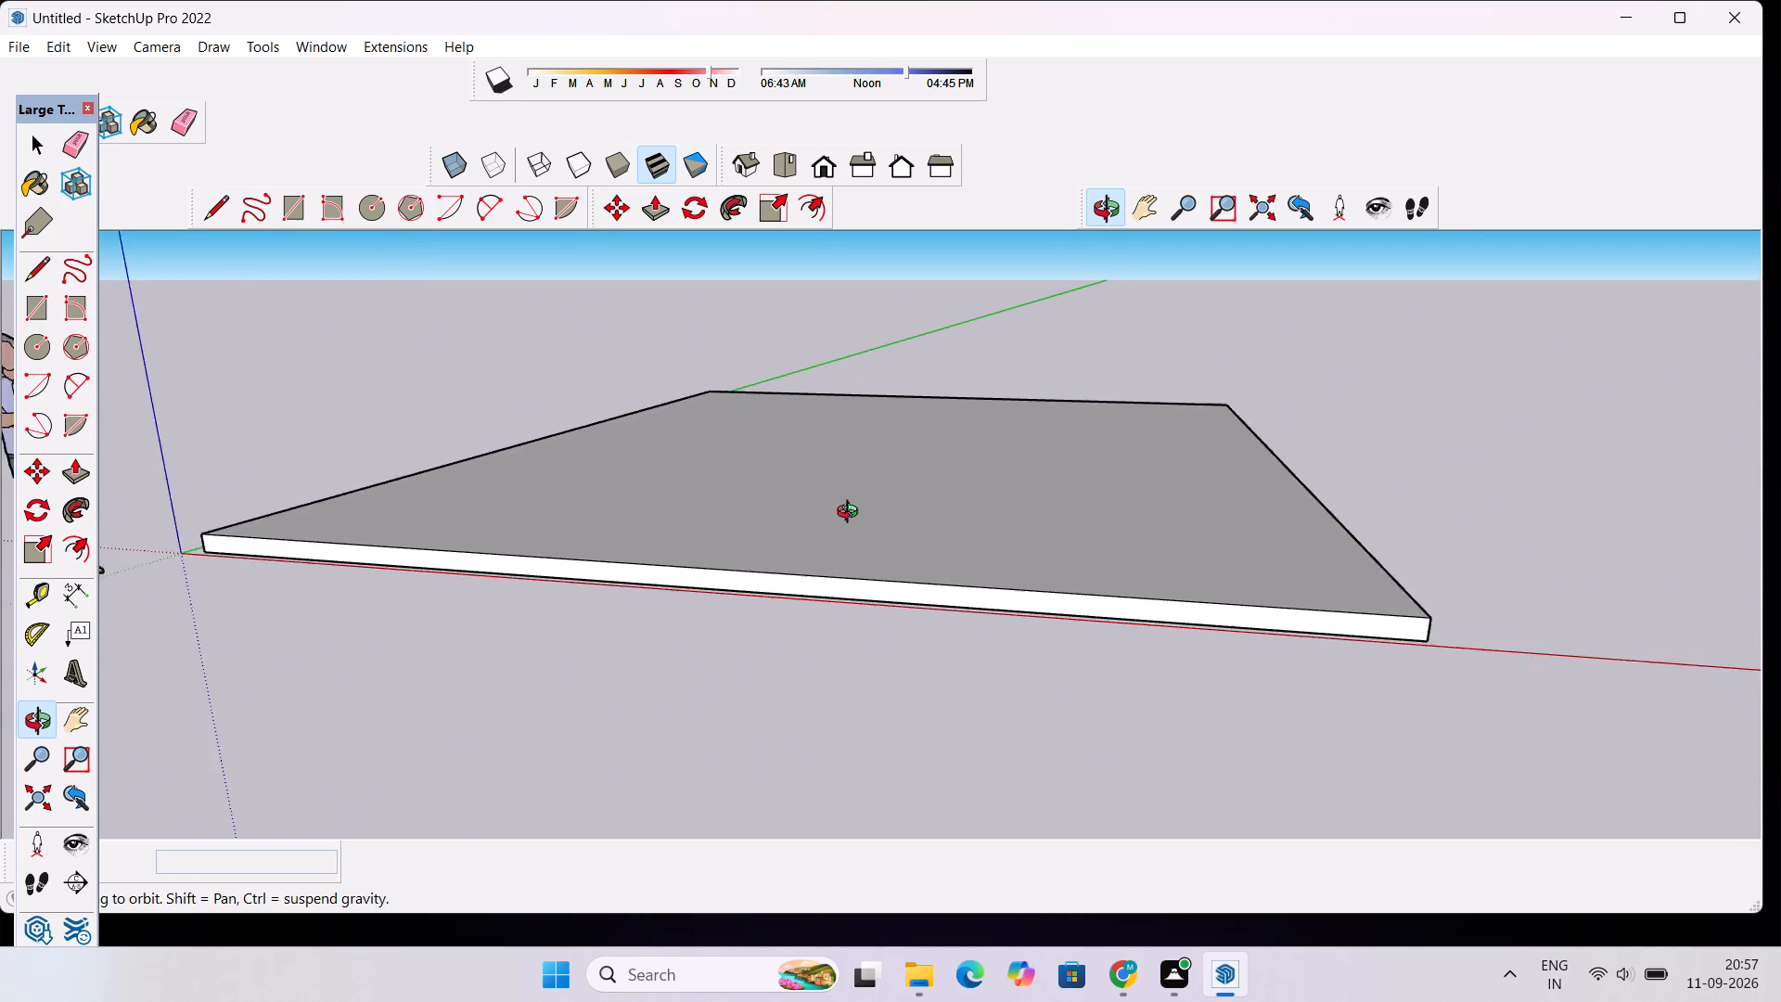
scroll(852, 514, "down", 2)
left_click_drag(863, 501, 913, 586)
scroll(818, 577, "down", 3)
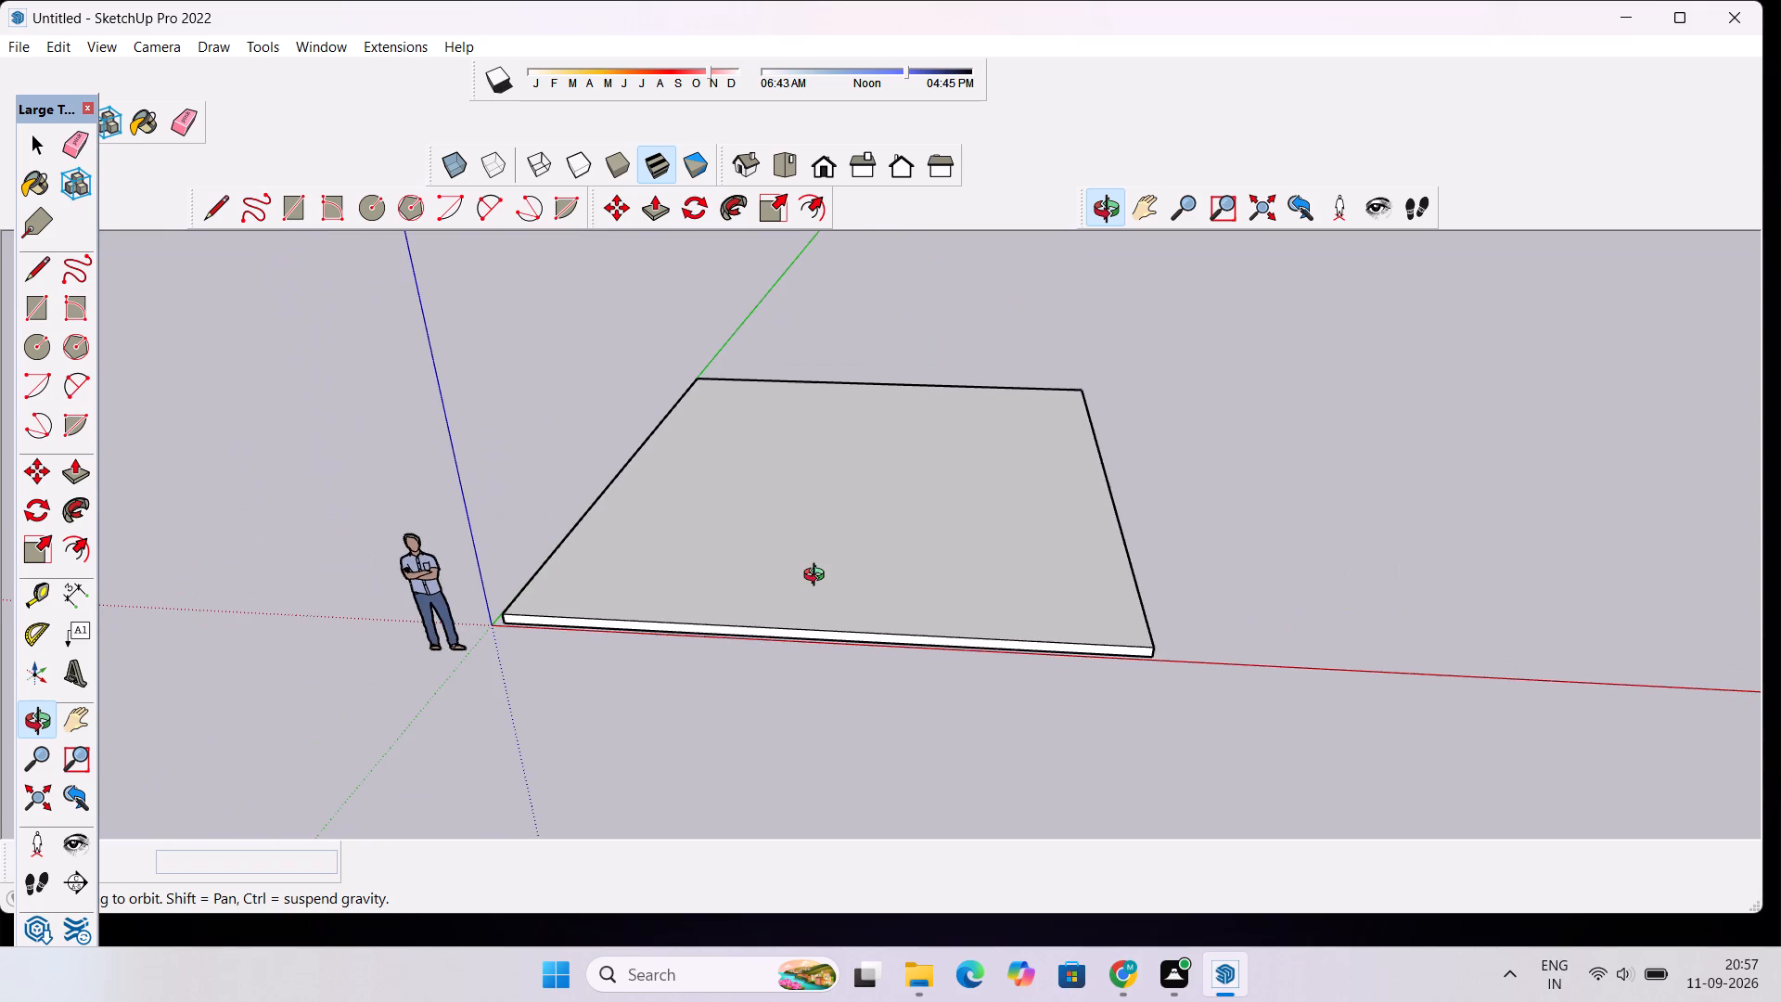
scroll(806, 597, "up", 5)
left_click_drag(656, 713, 698, 677)
scroll(772, 511, "up", 4)
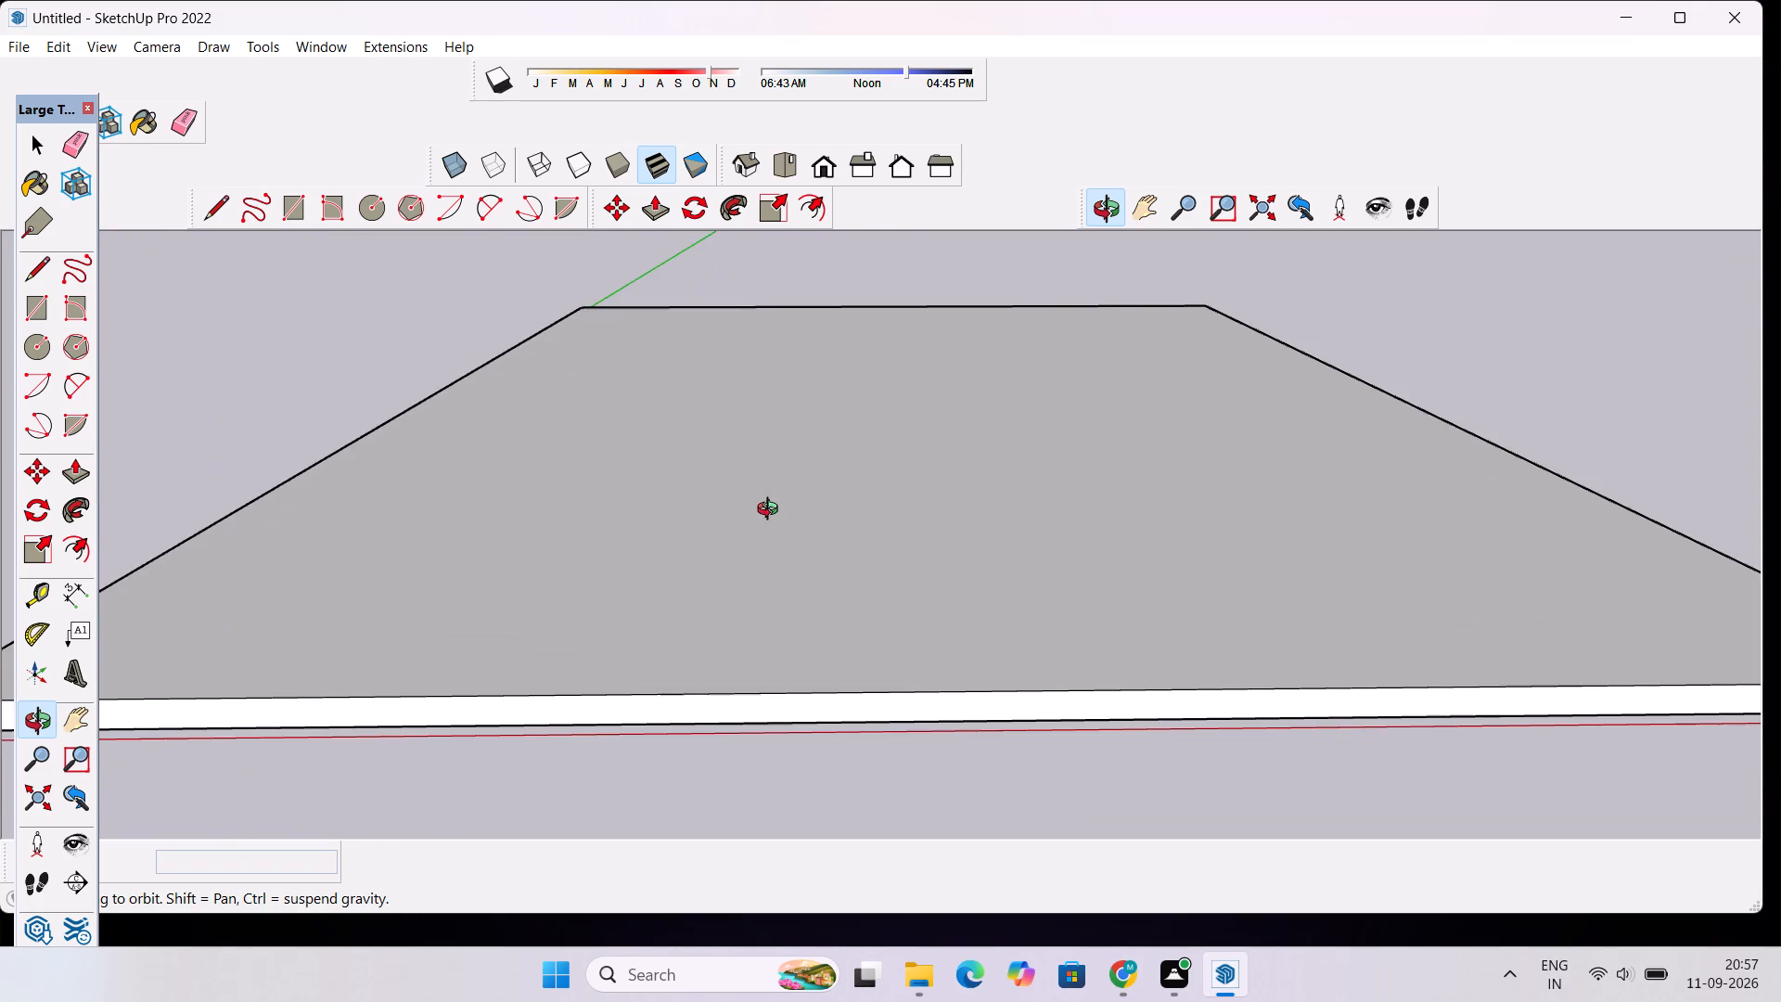
left_click_drag(764, 510, 770, 584)
scroll(770, 585, "down", 9)
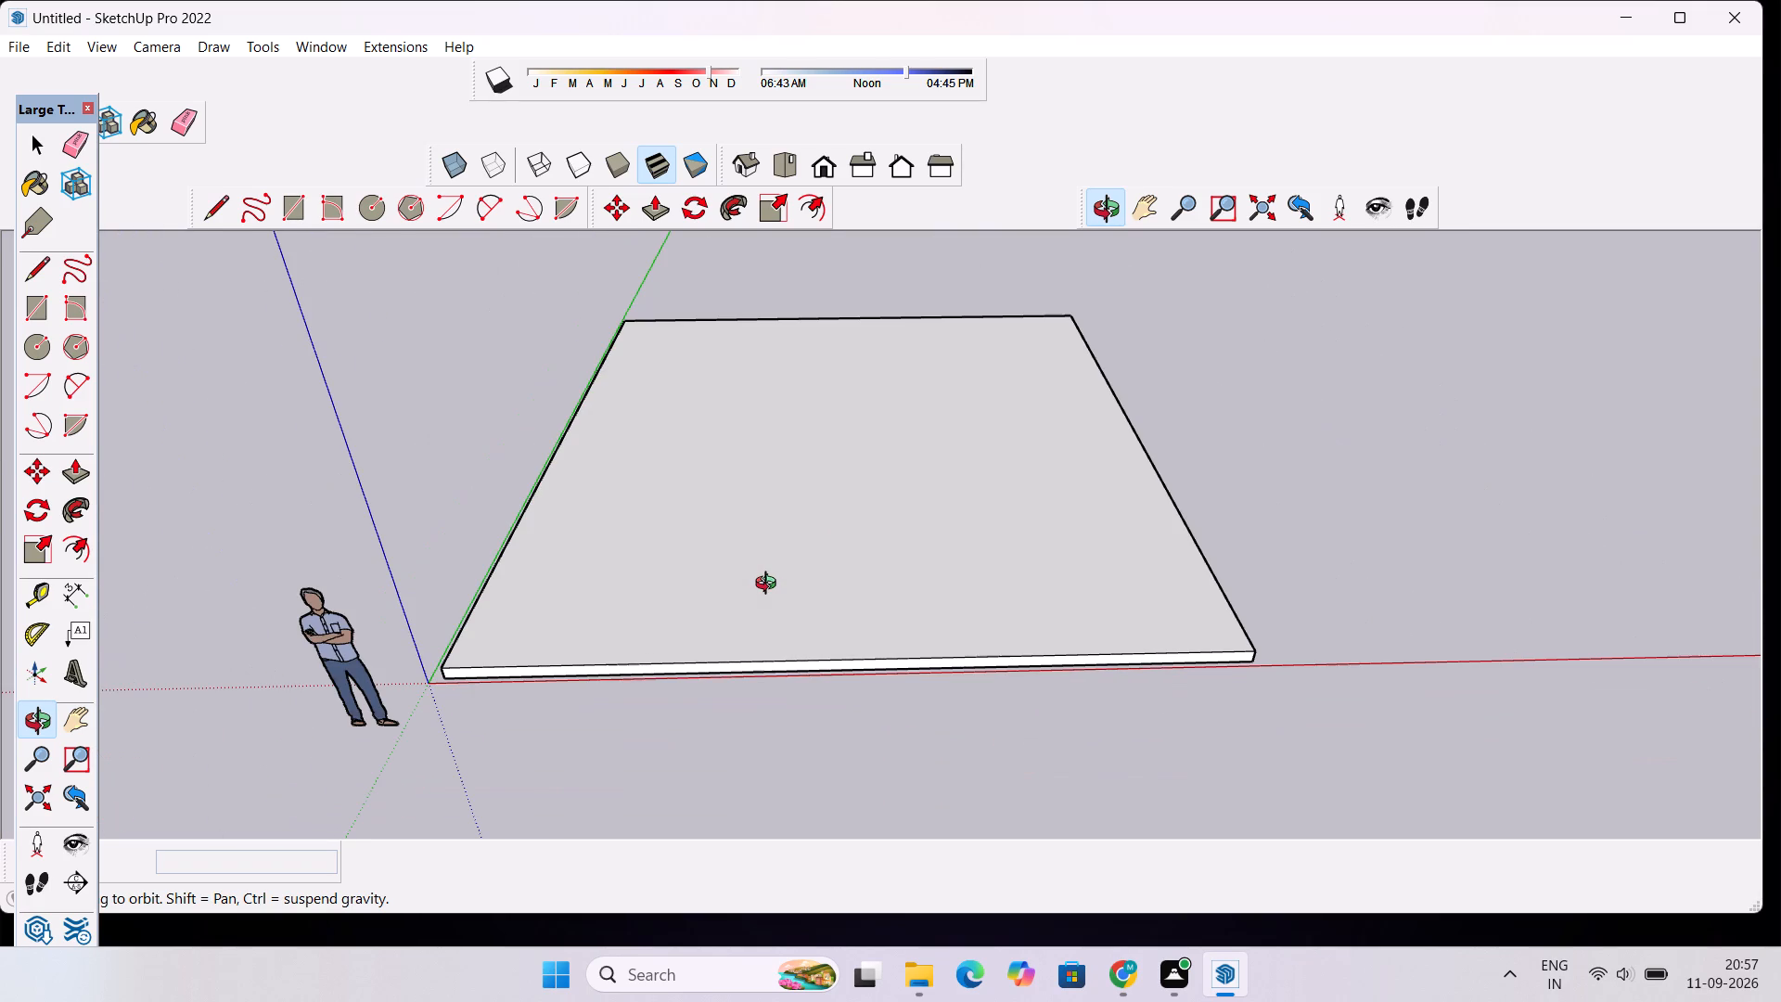
Push/Pull the slab's top face upward 19' to form a tall rectangular block.
key("space")
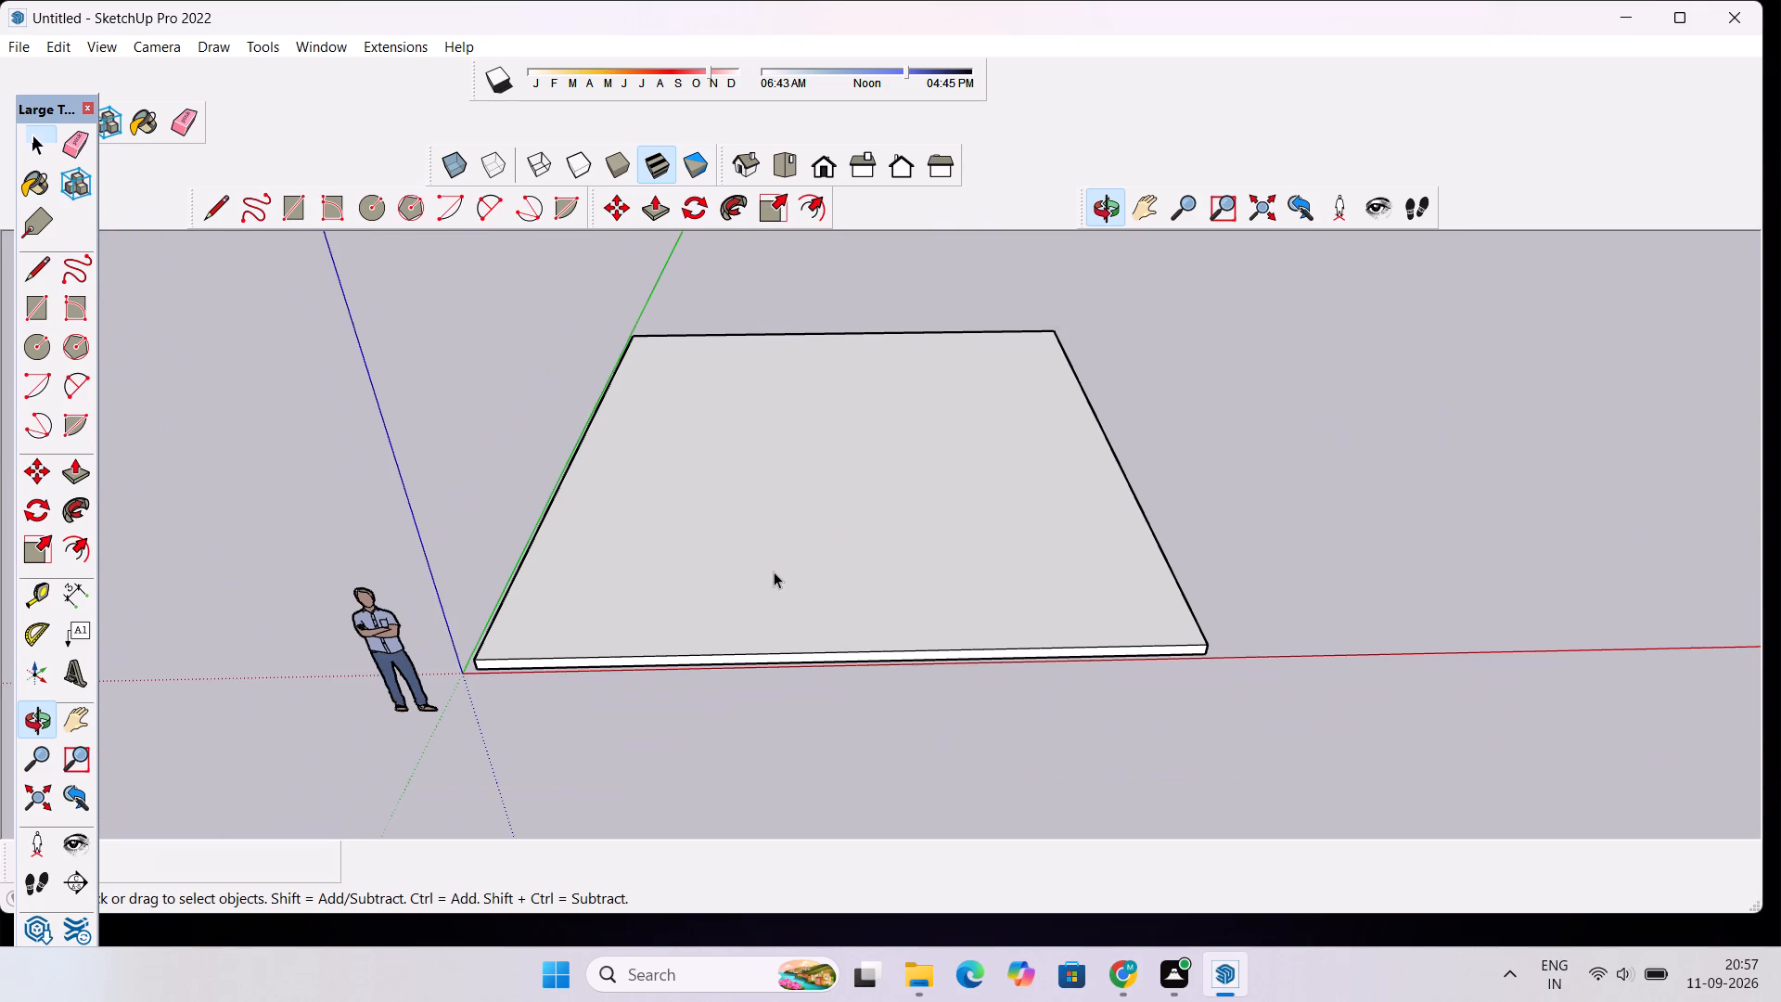
key("p")
left_click(774, 567)
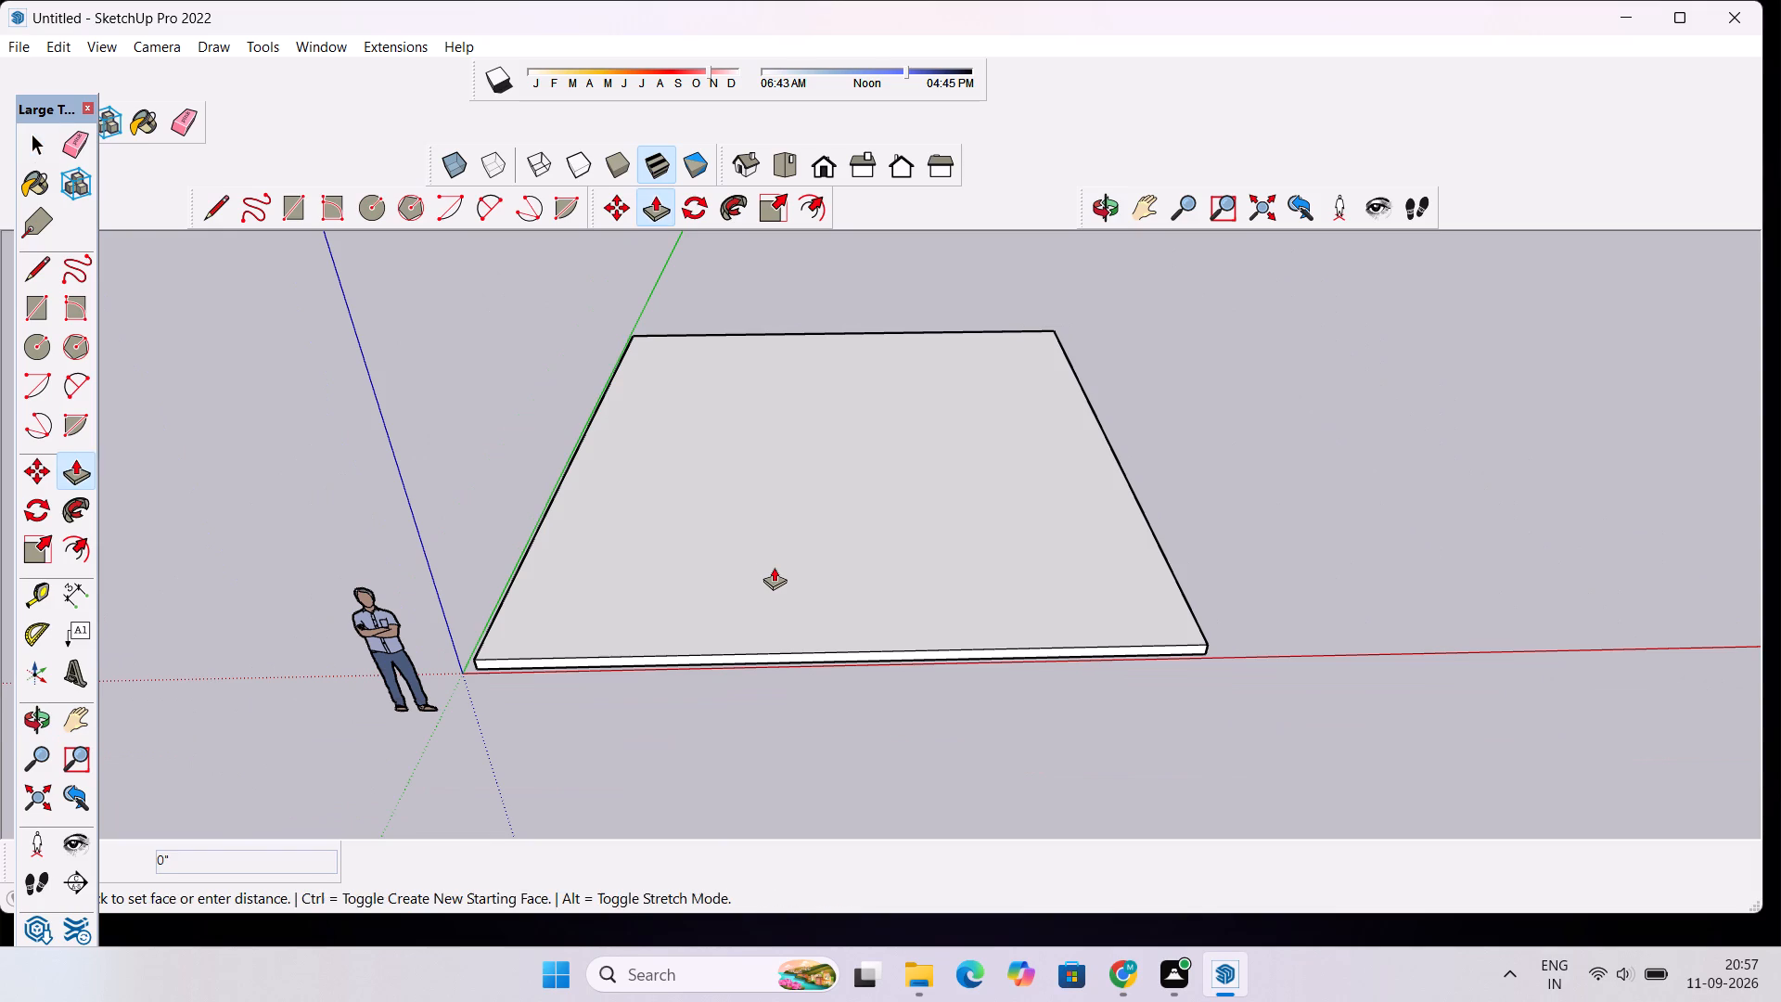
scroll(770, 516, "down", 10)
scroll(780, 430, "down", 5)
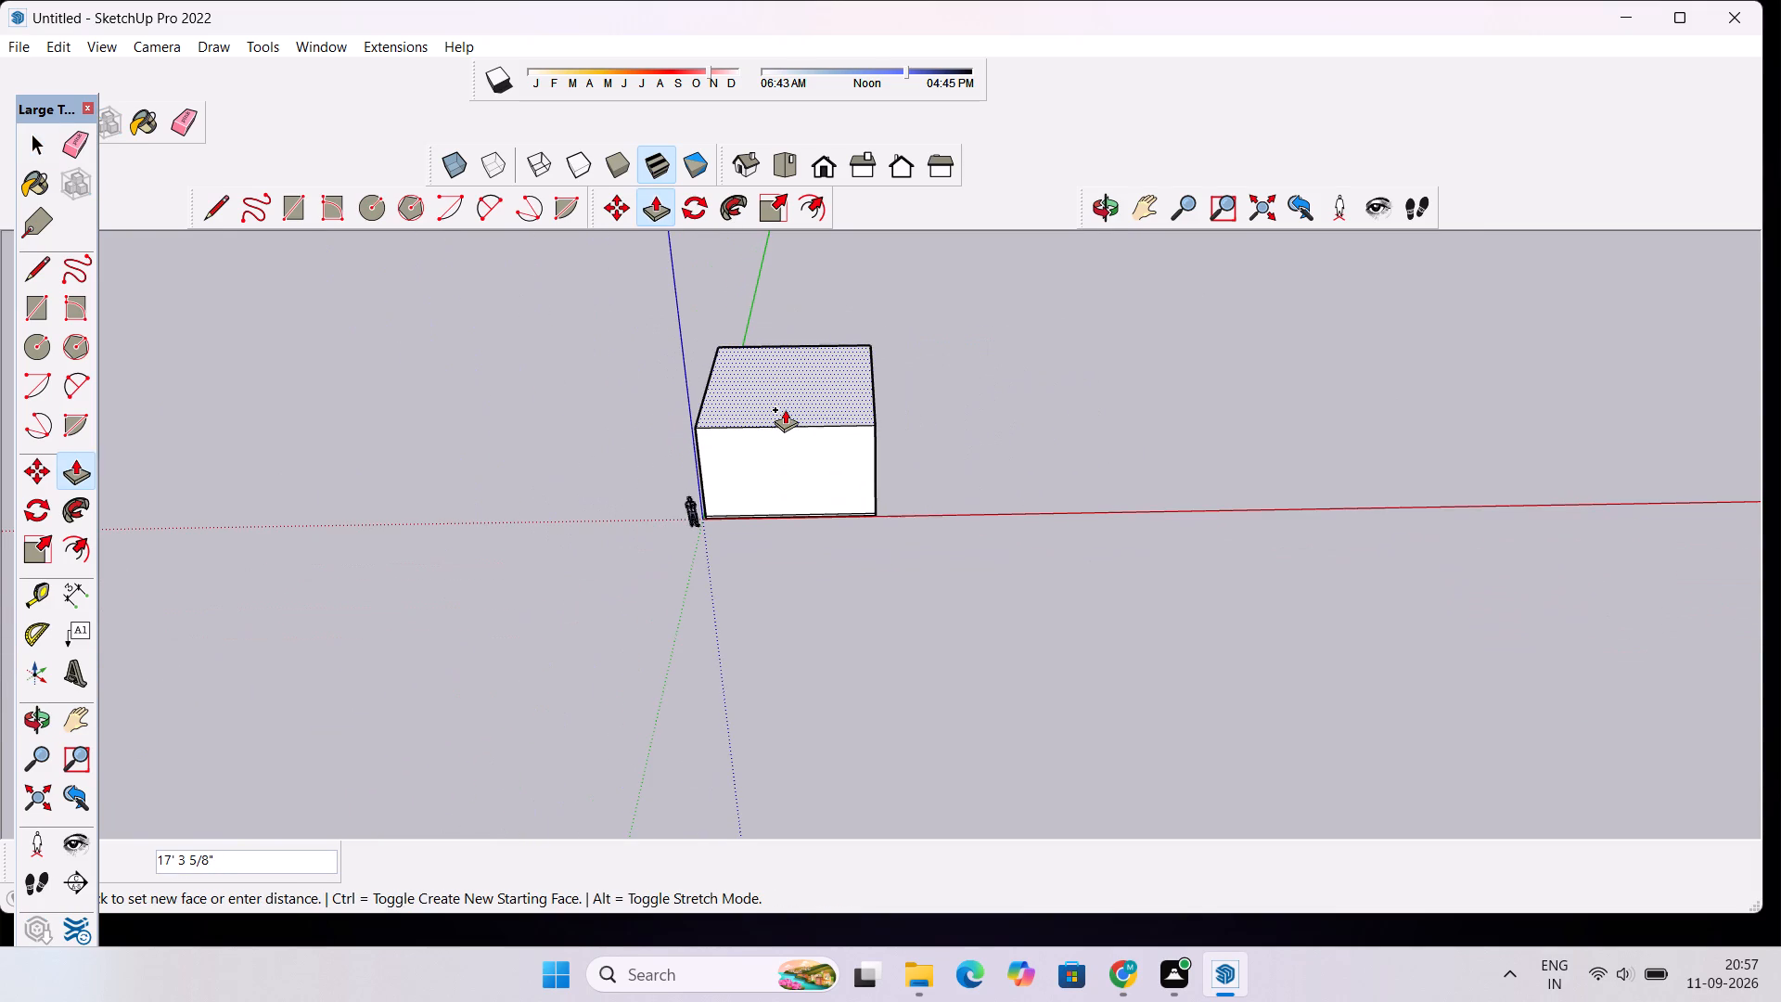
scroll(785, 409, "up", 1)
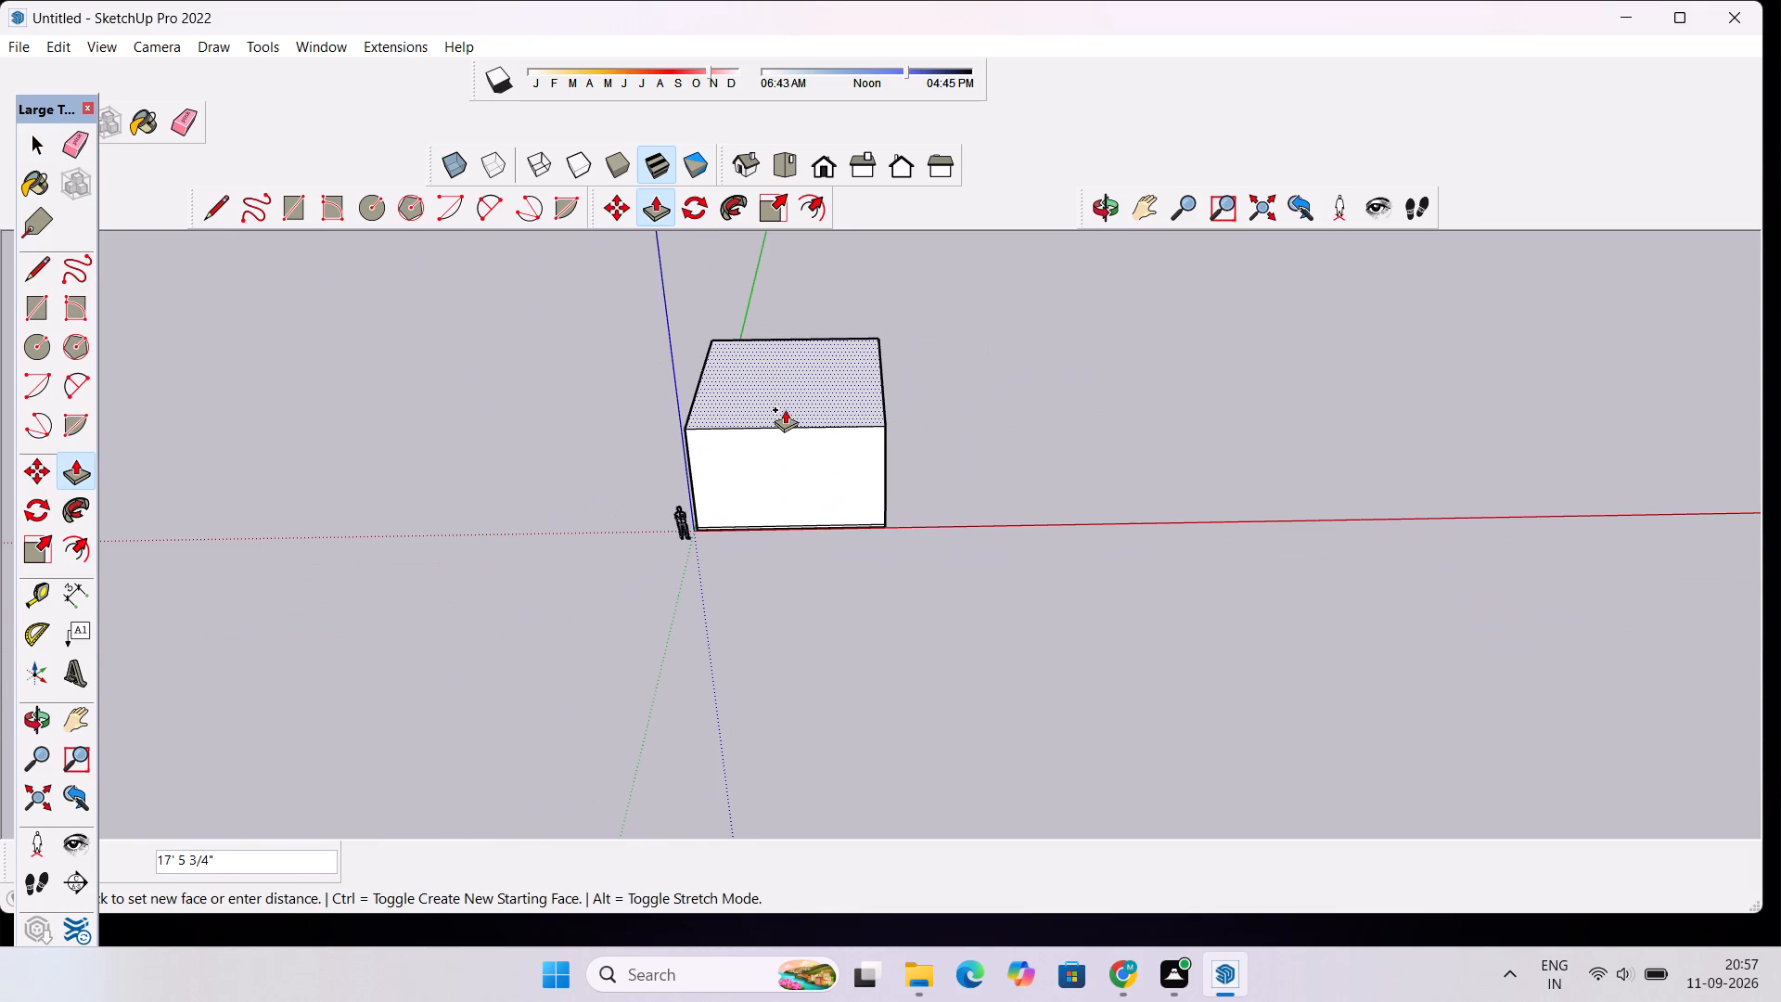
scroll(785, 404, "down", 1)
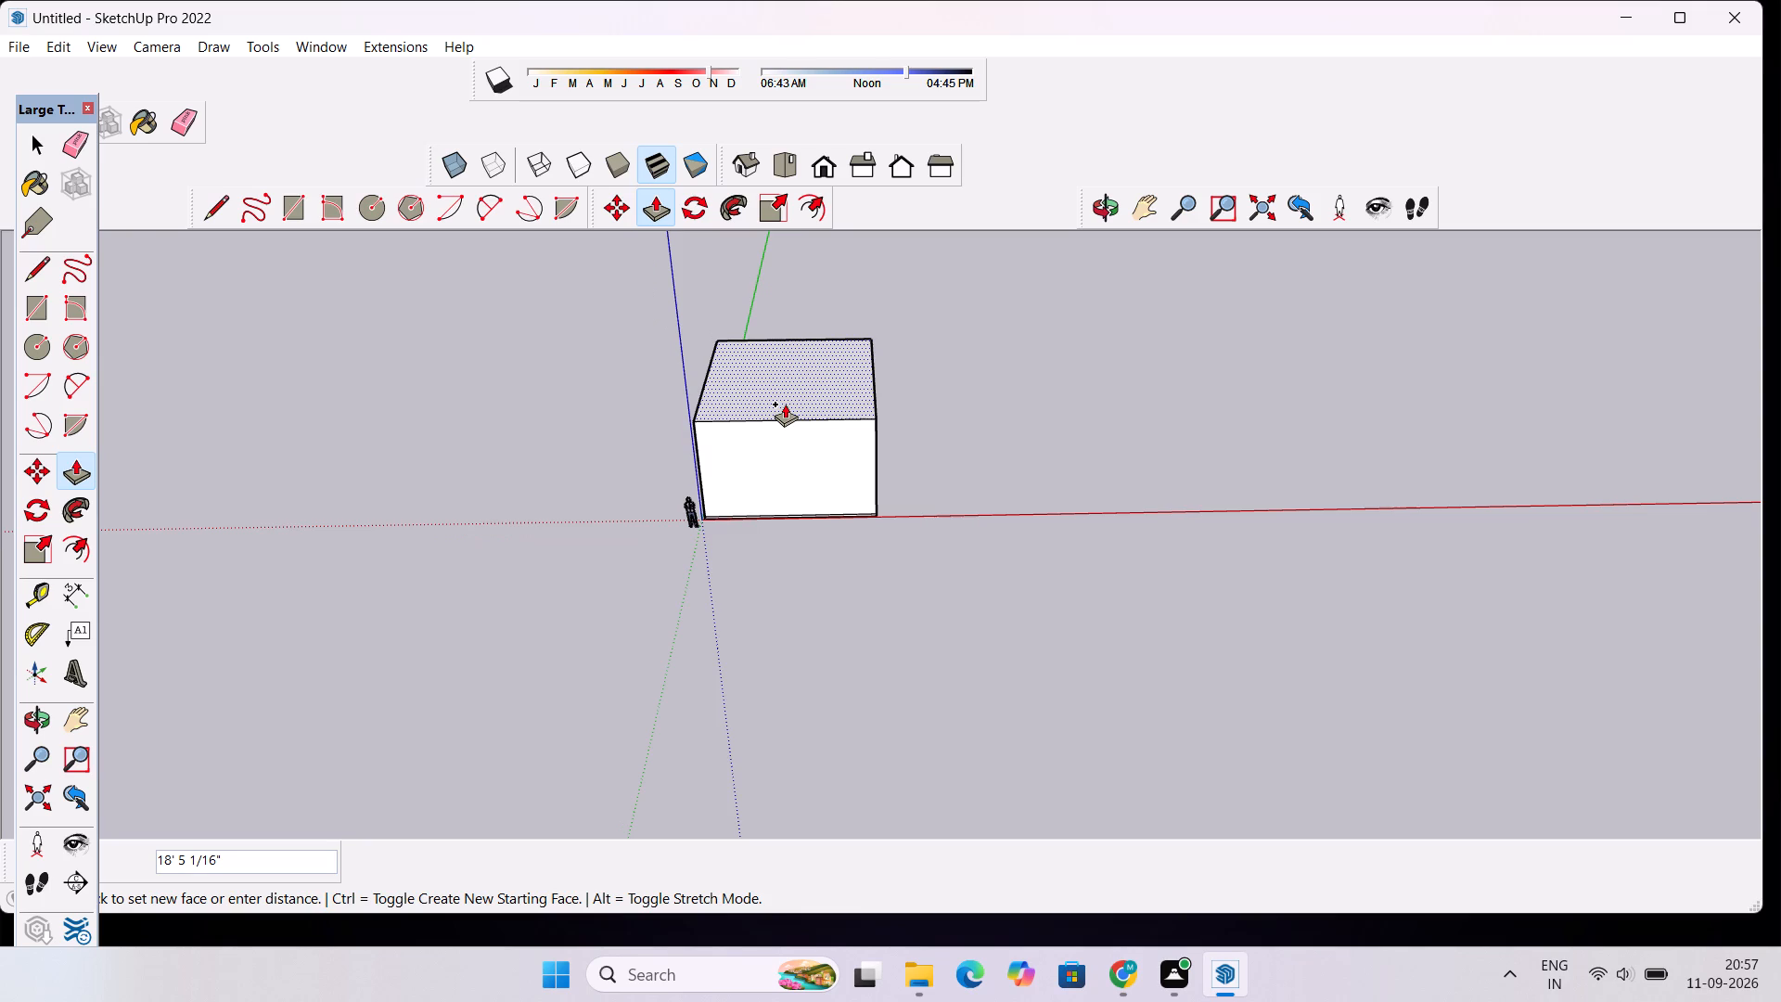
scroll(785, 404, "up", 3)
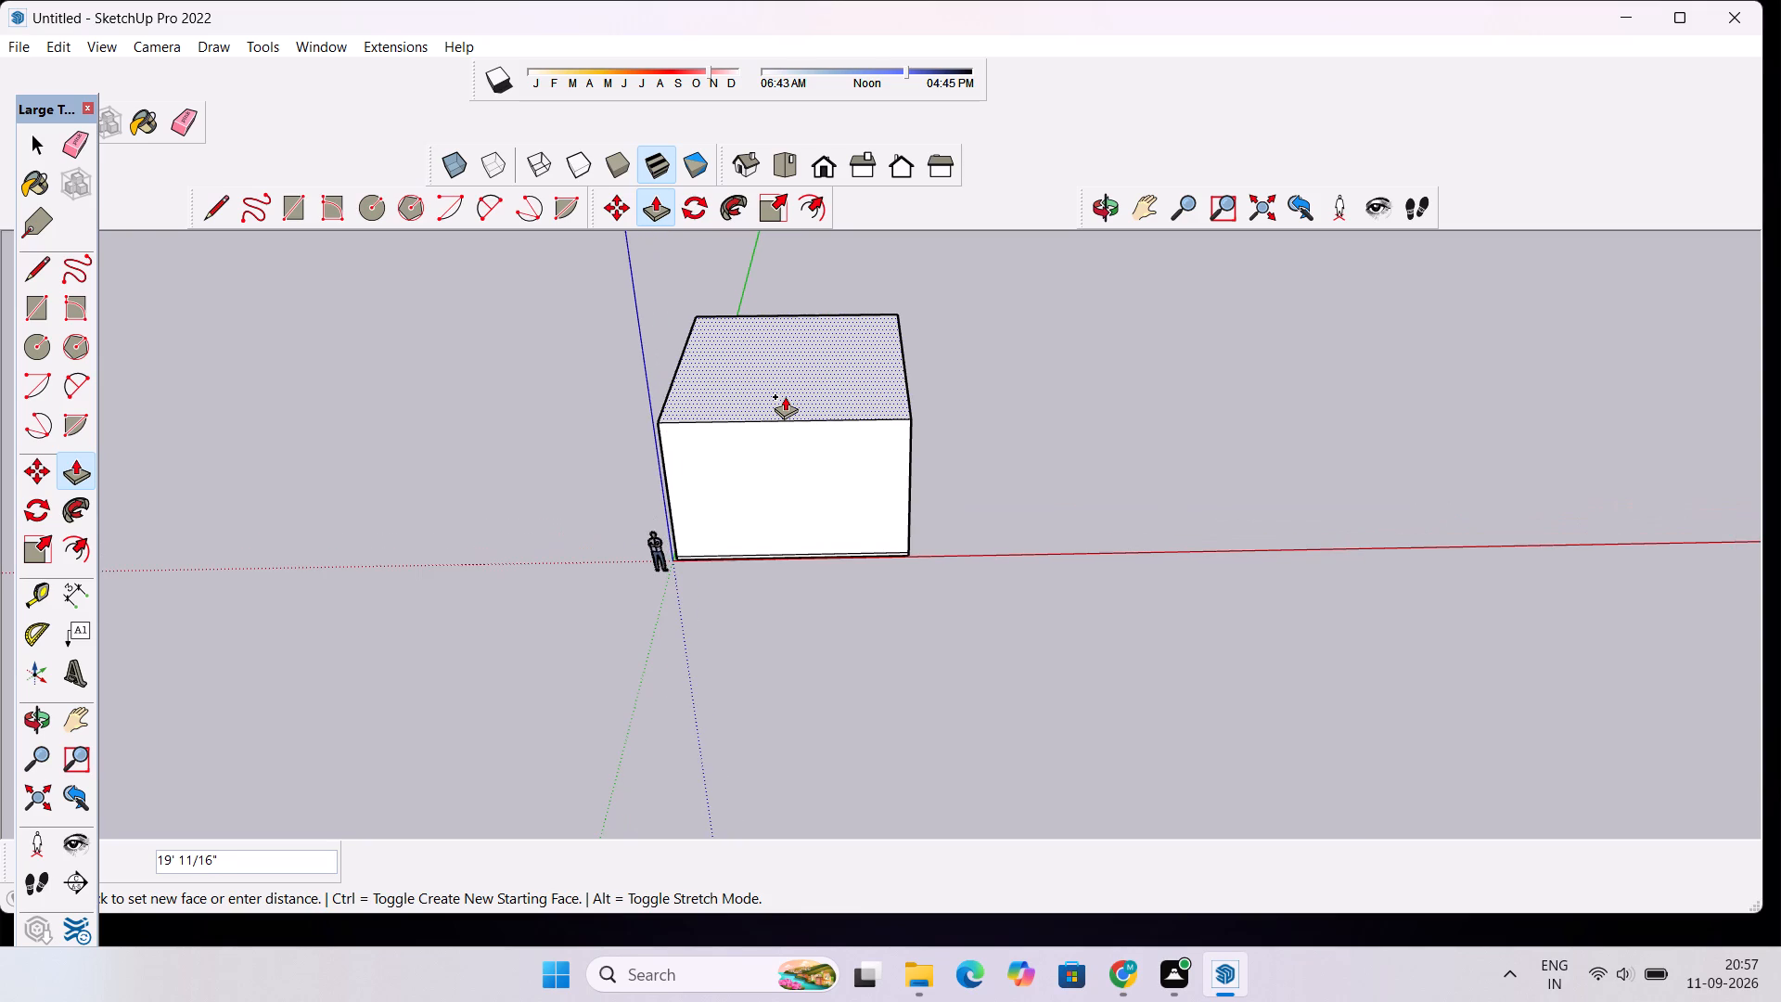
type("19'")
key("Return")
scroll(785, 396, "down", 7)
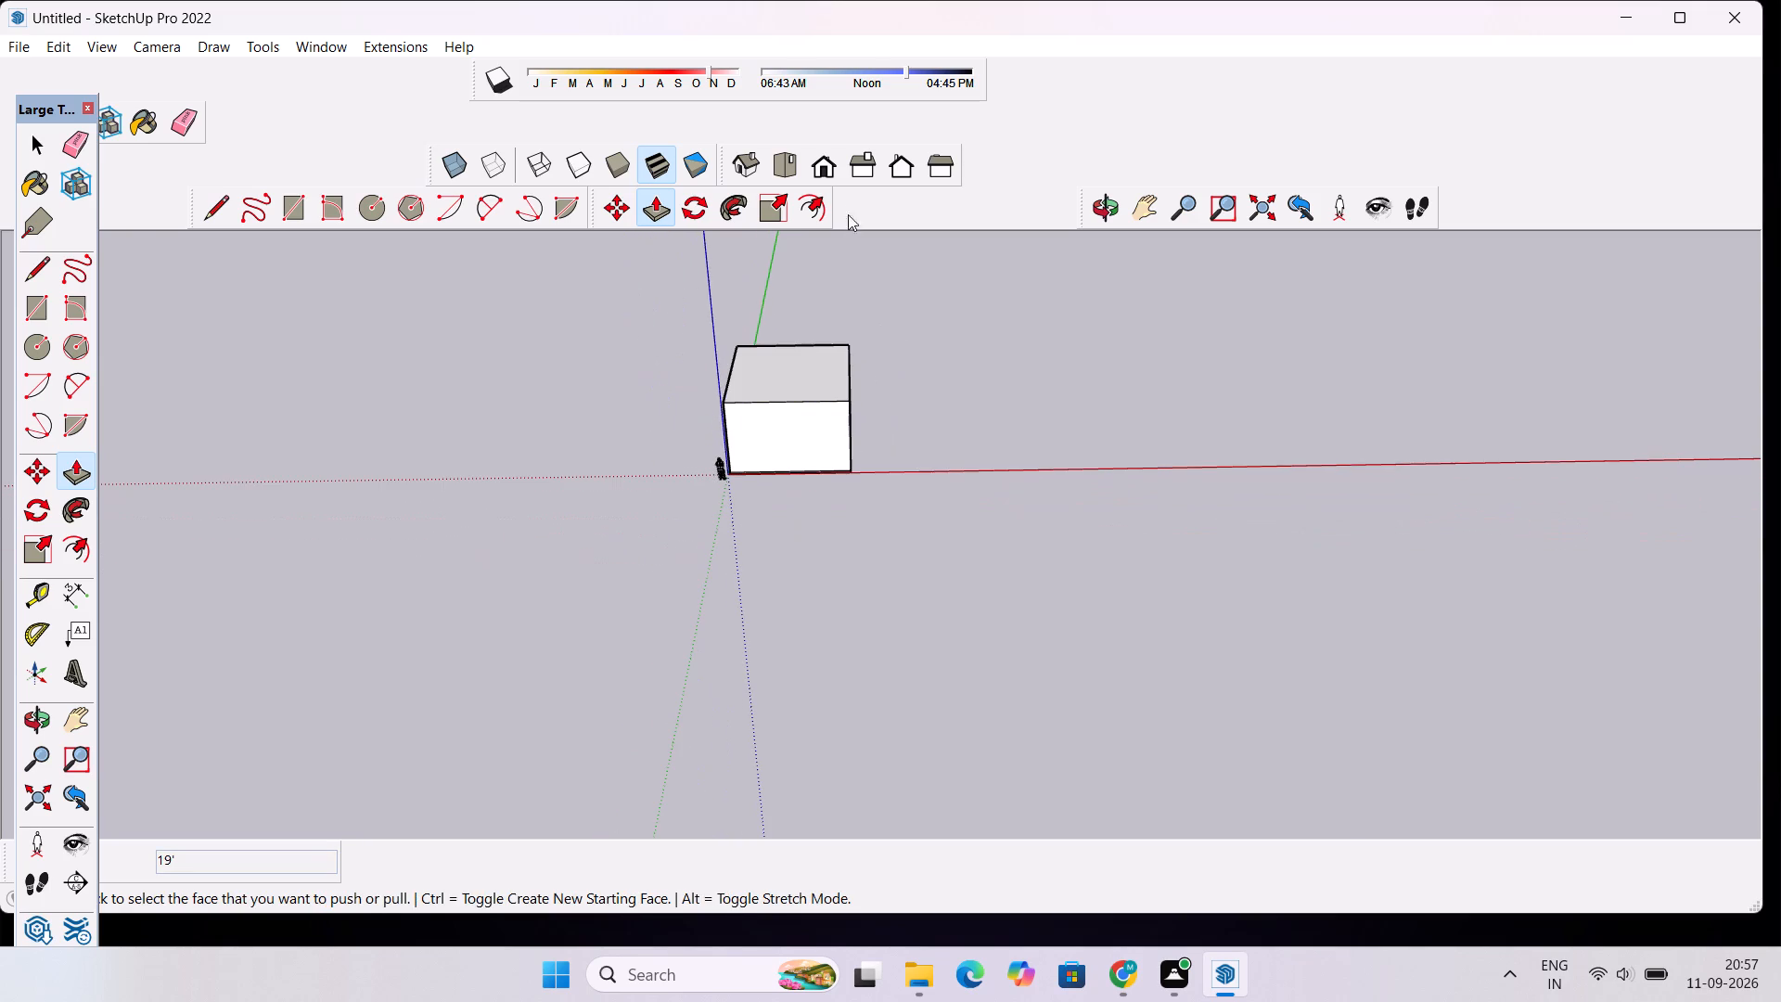
Check the block's proportions in the front view and from a raised front angle.
left_click(823, 165)
scroll(904, 516, "up", 11)
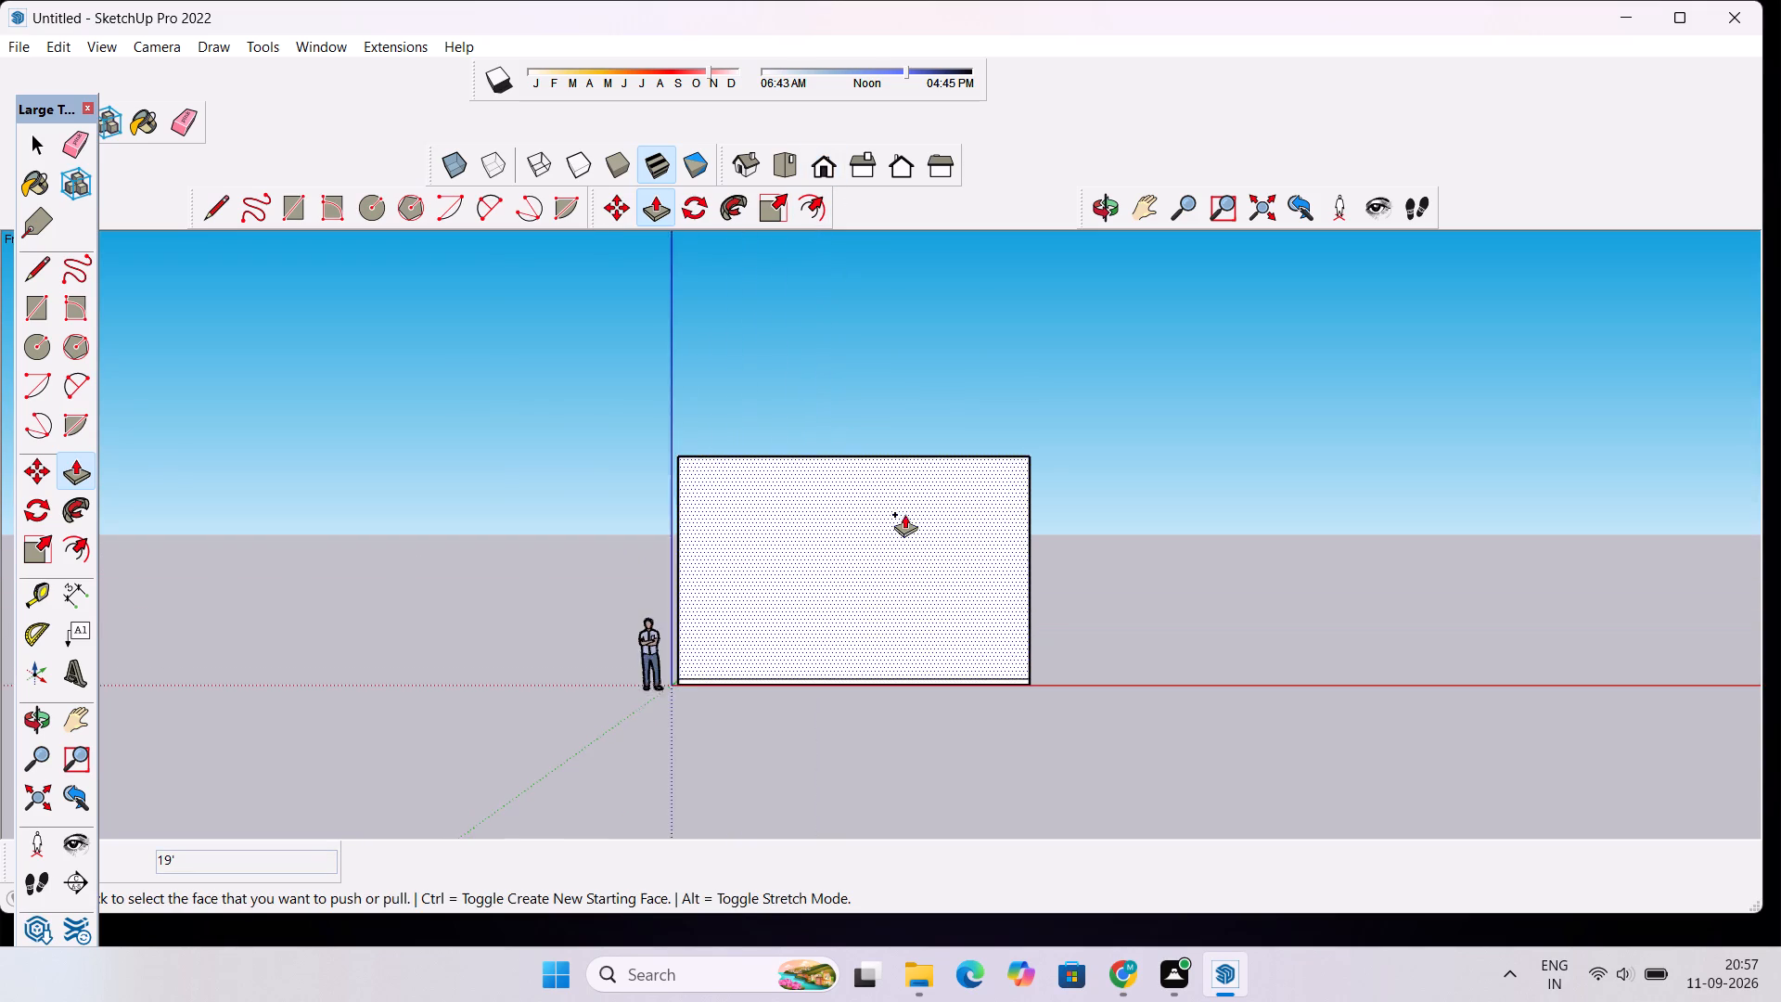
left_click(1105, 202)
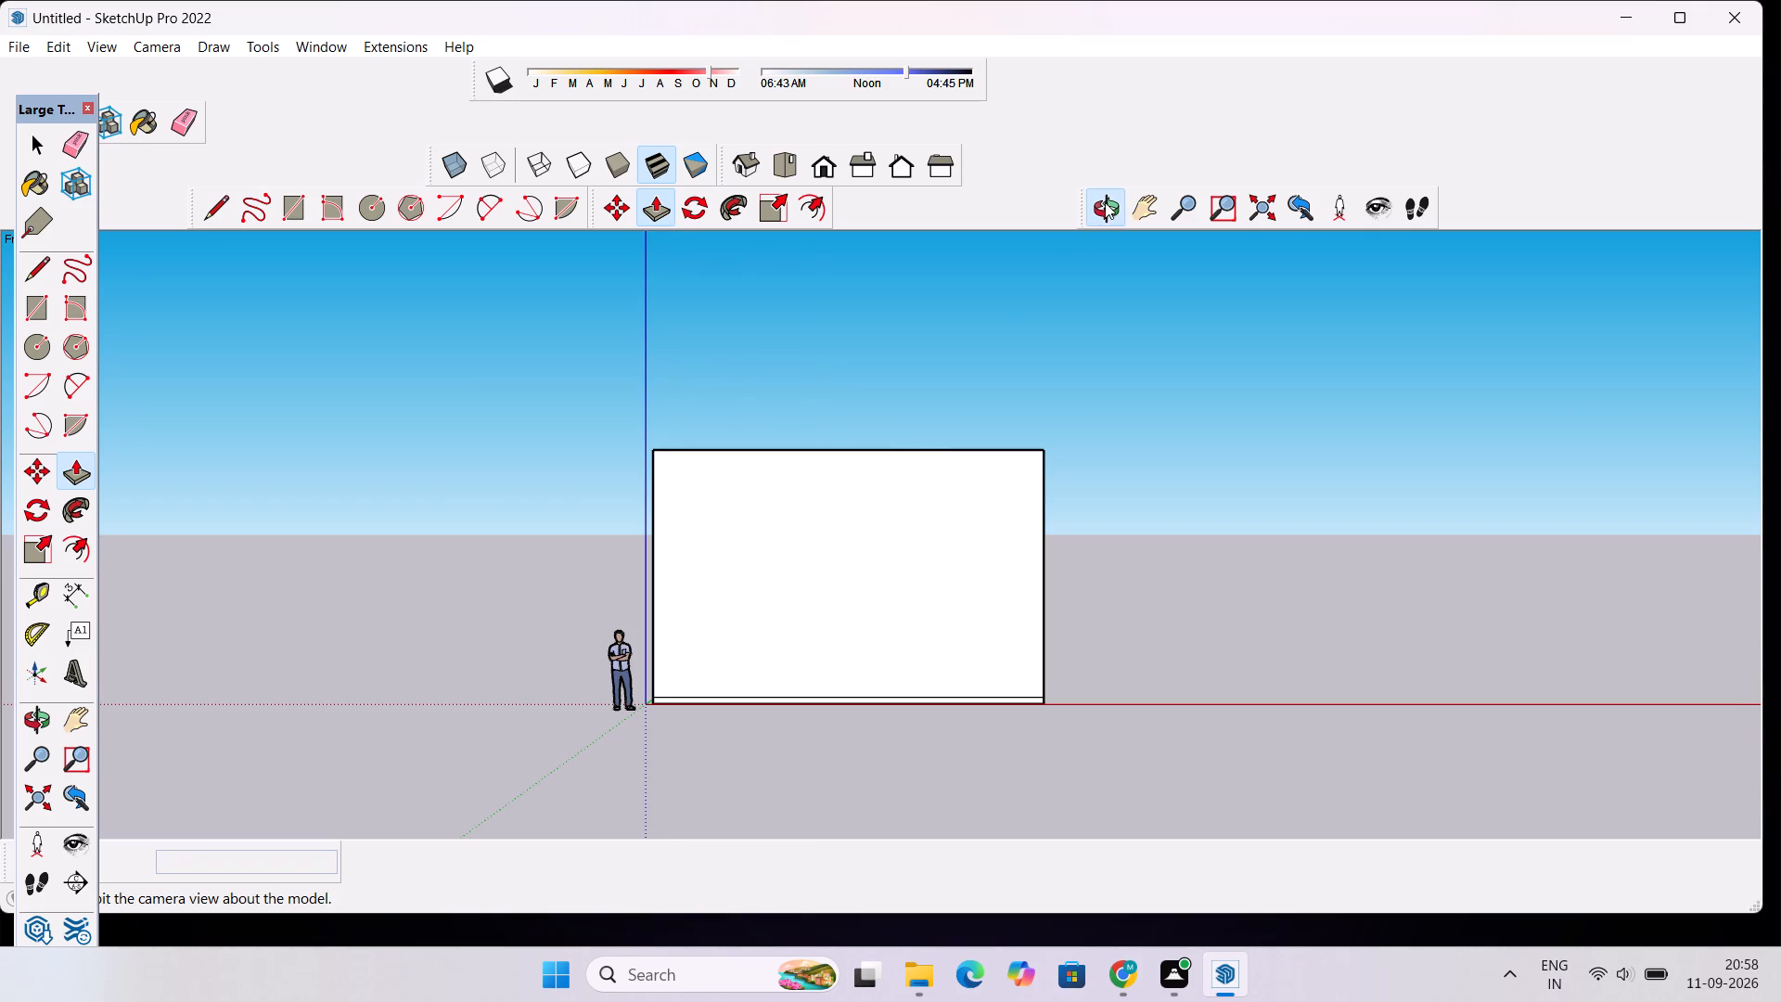
left_click_drag(1039, 295, 1029, 417)
scroll(894, 429, "down", 5)
scroll(881, 473, "up", 6)
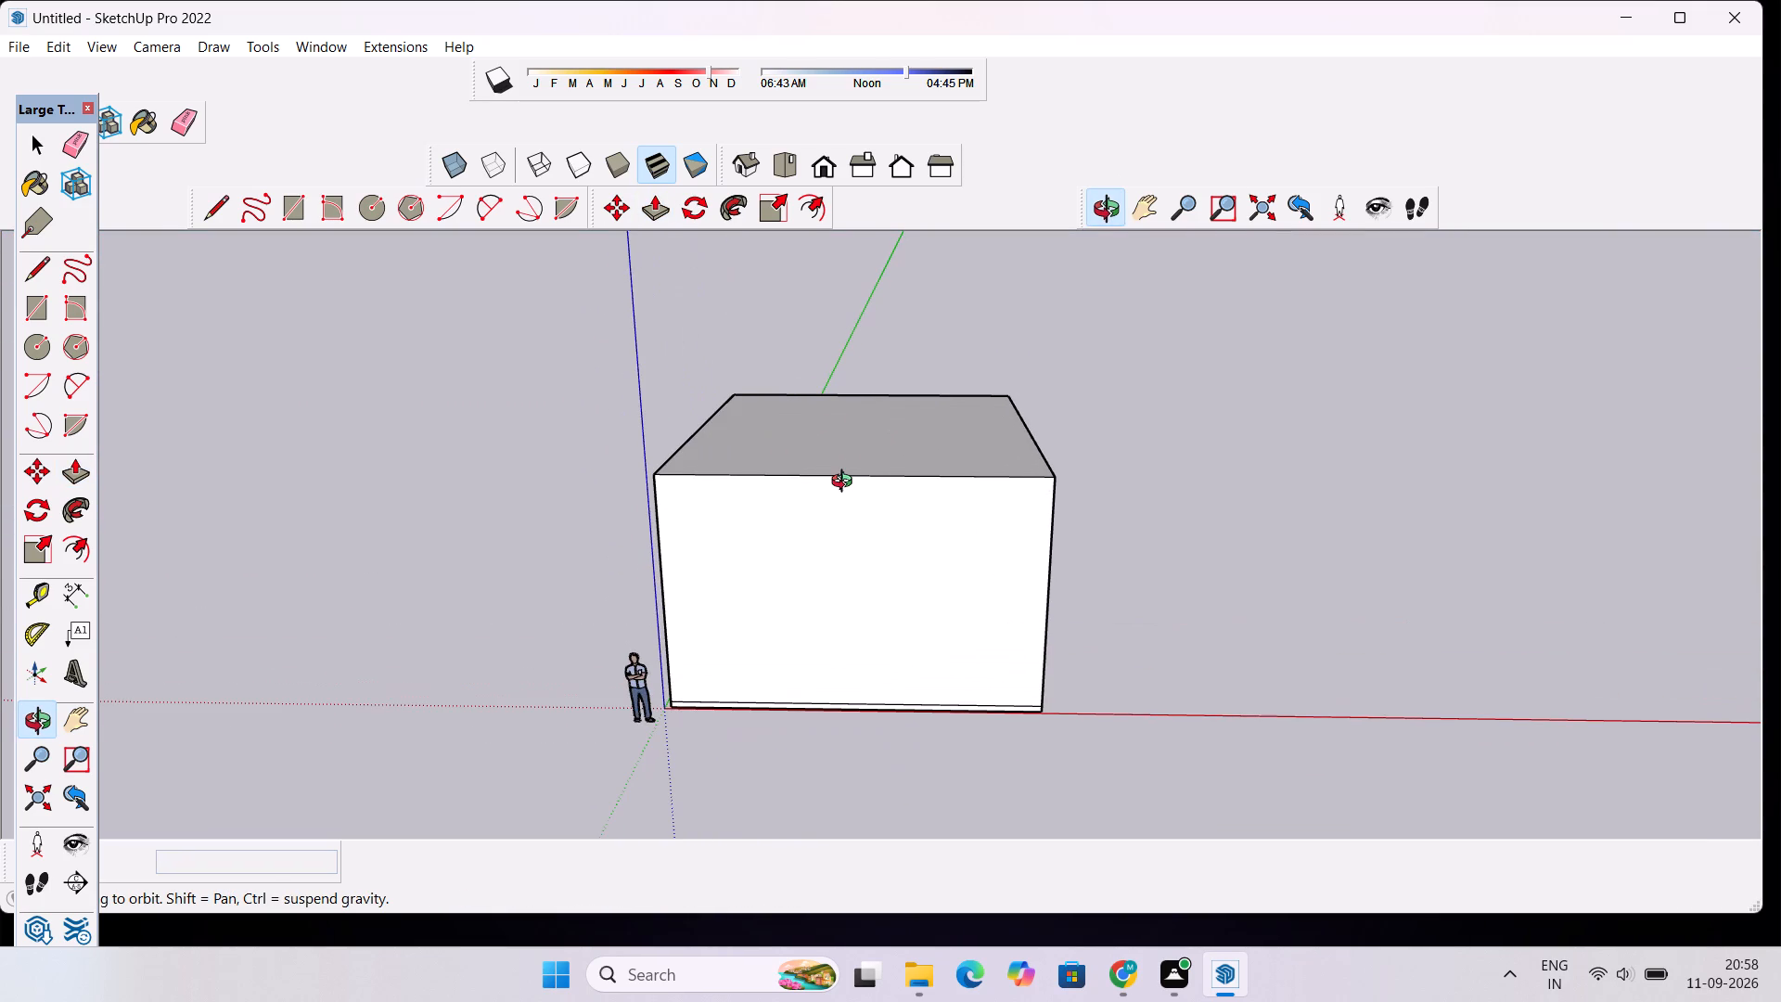
scroll(846, 483, "up", 2)
scroll(852, 453, "down", 5)
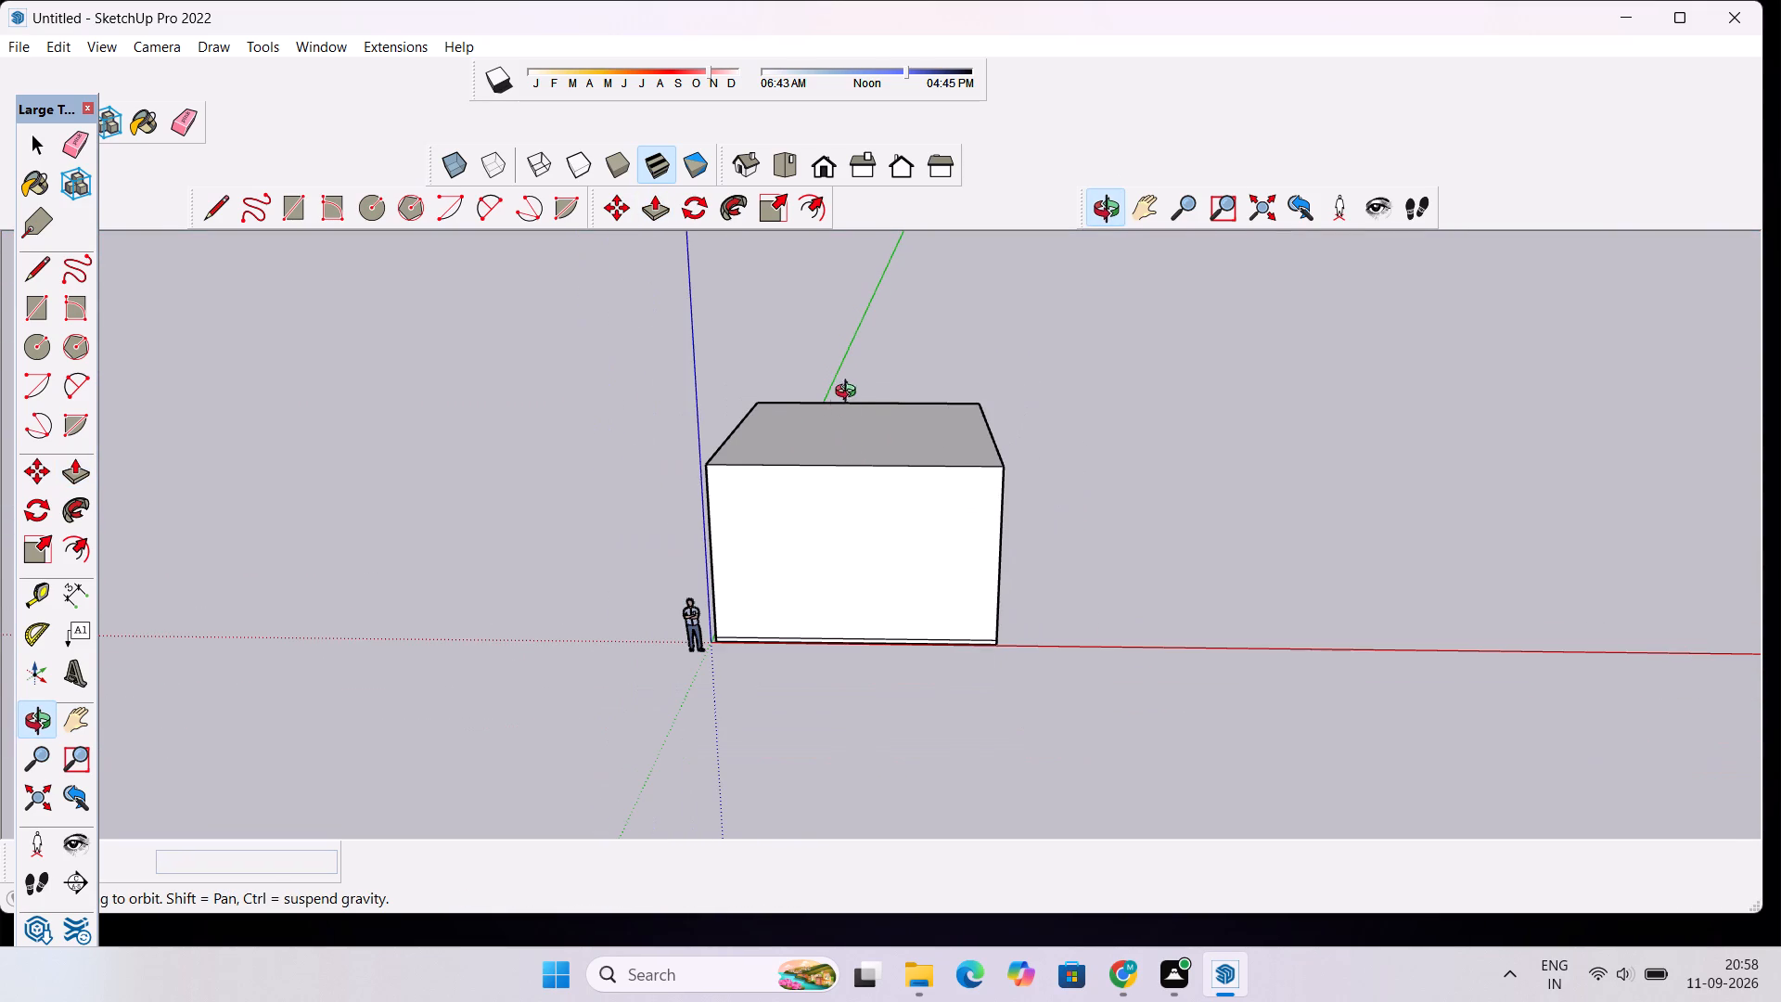
Select the whole block and move it by its bottom front corner about 28' along the red axis, away from the origin.
key("space")
triple_click(862, 502)
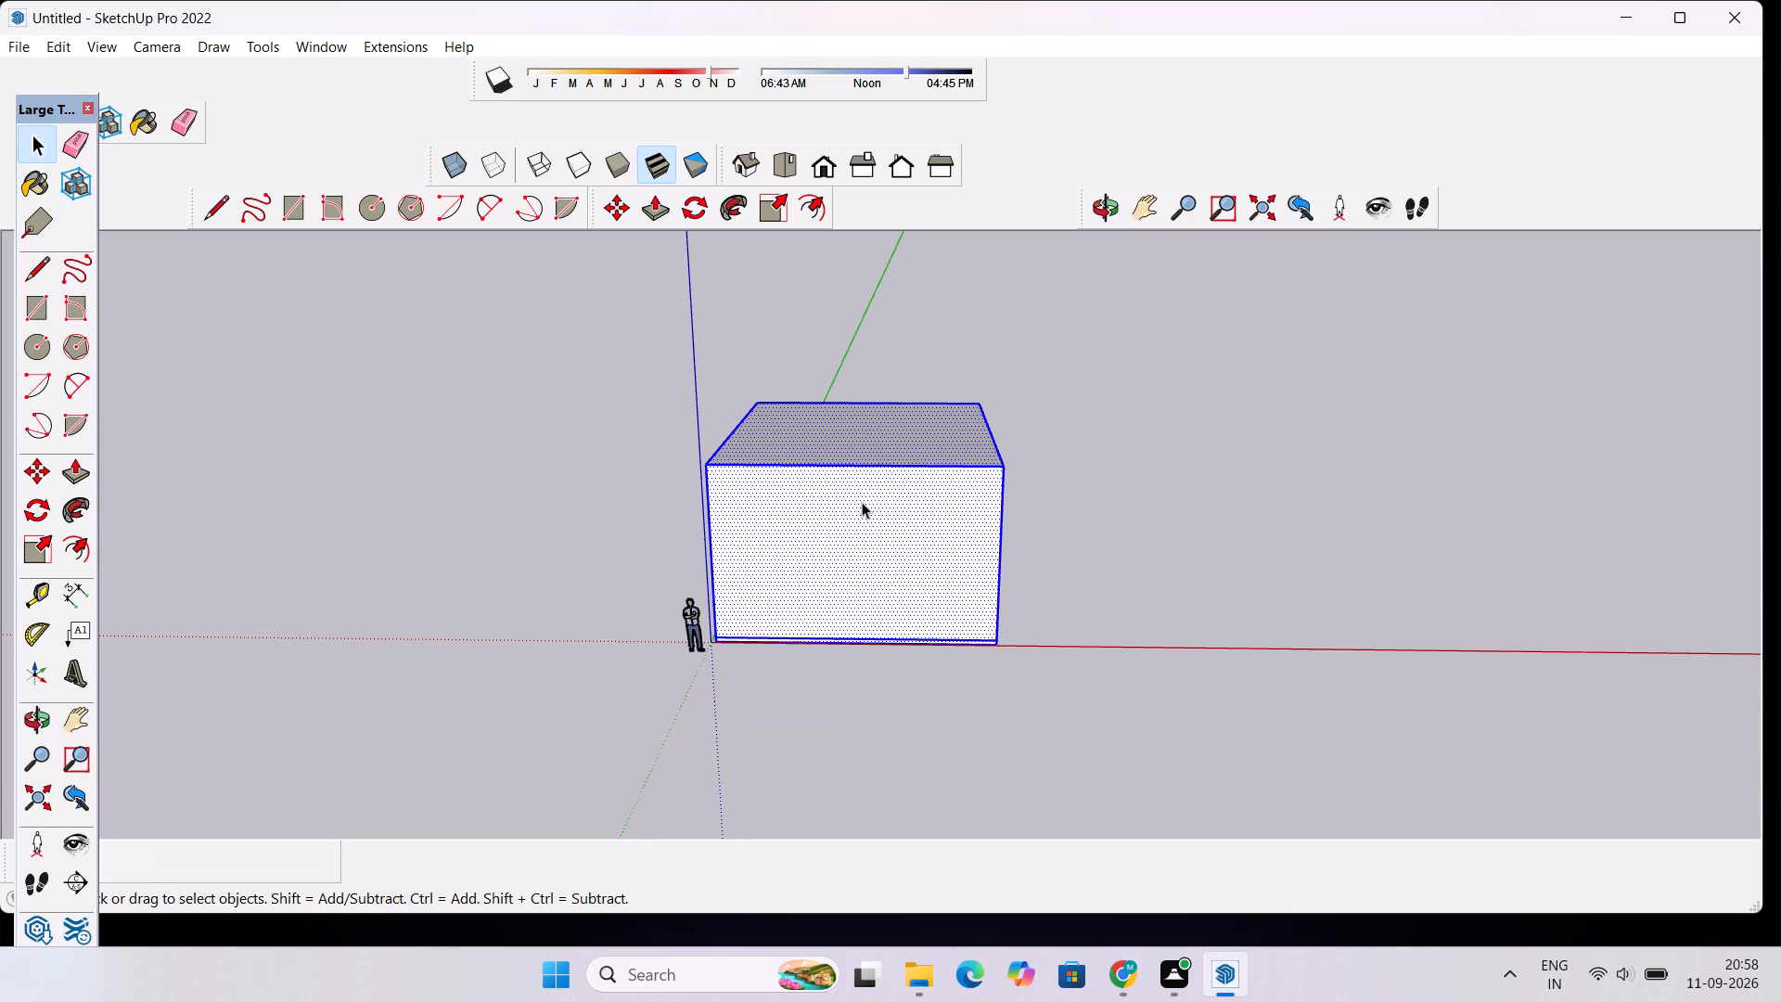
key("m")
scroll(1009, 644, "up", 3)
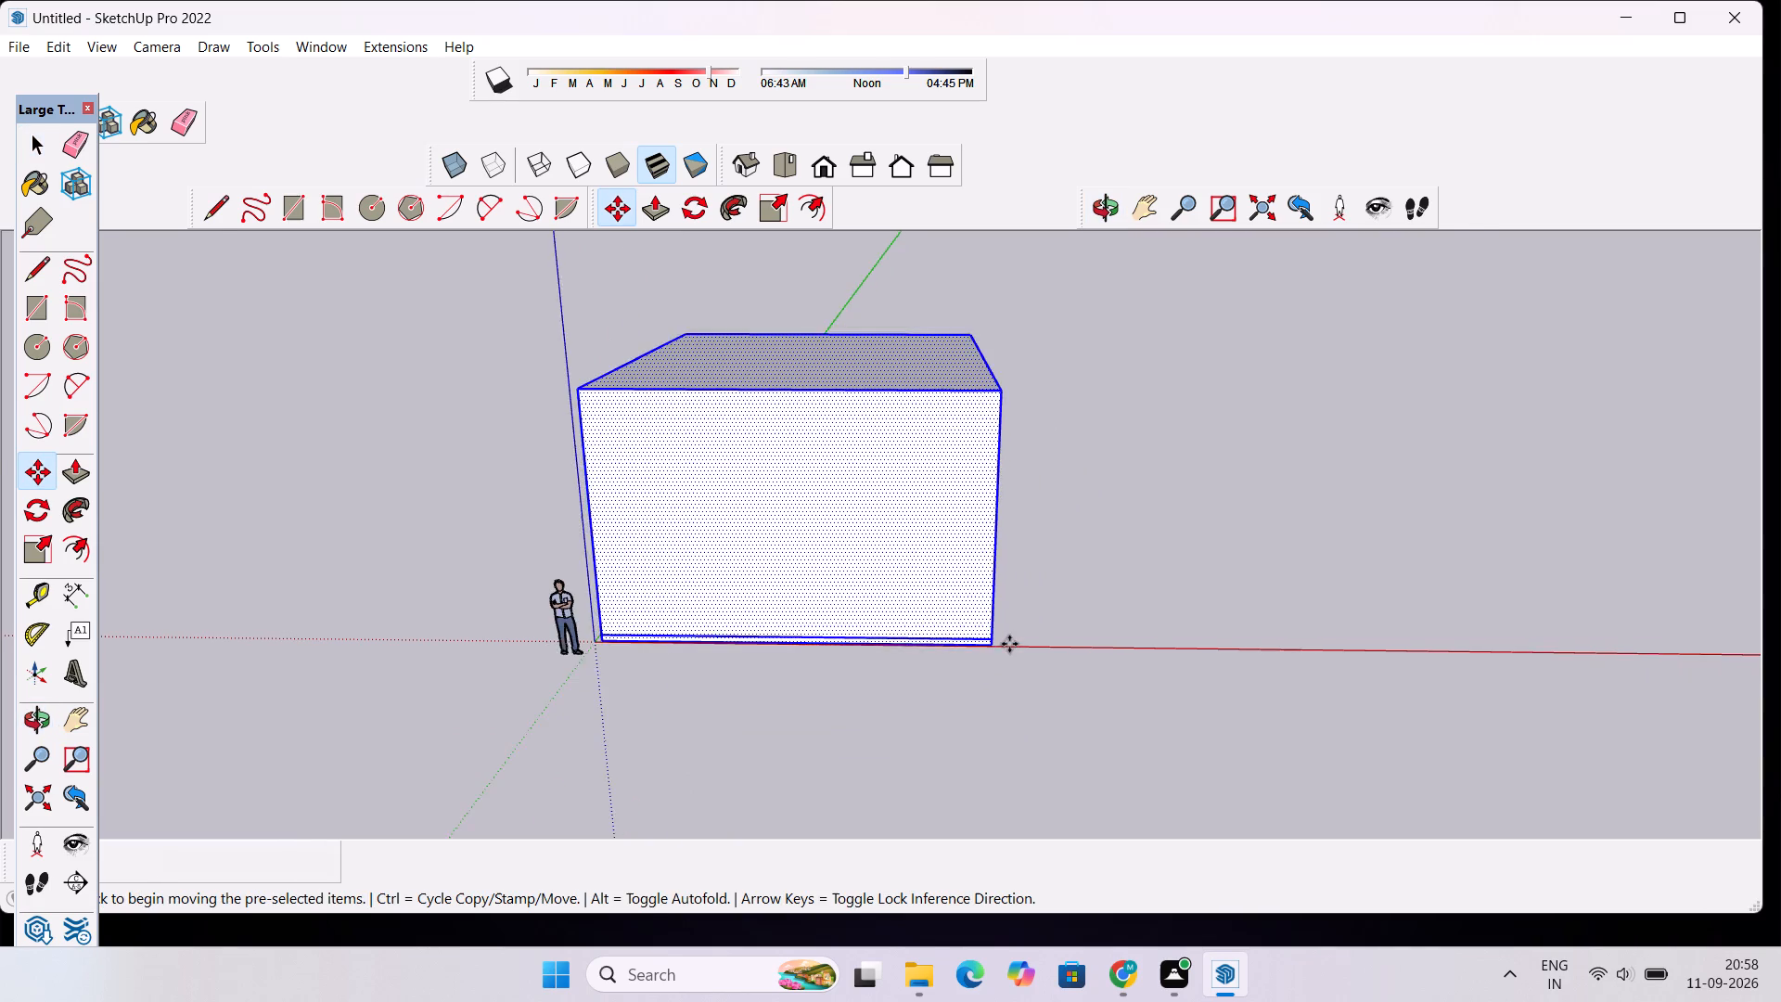
scroll(1009, 644, "up", 20)
scroll(1009, 644, "up", 1)
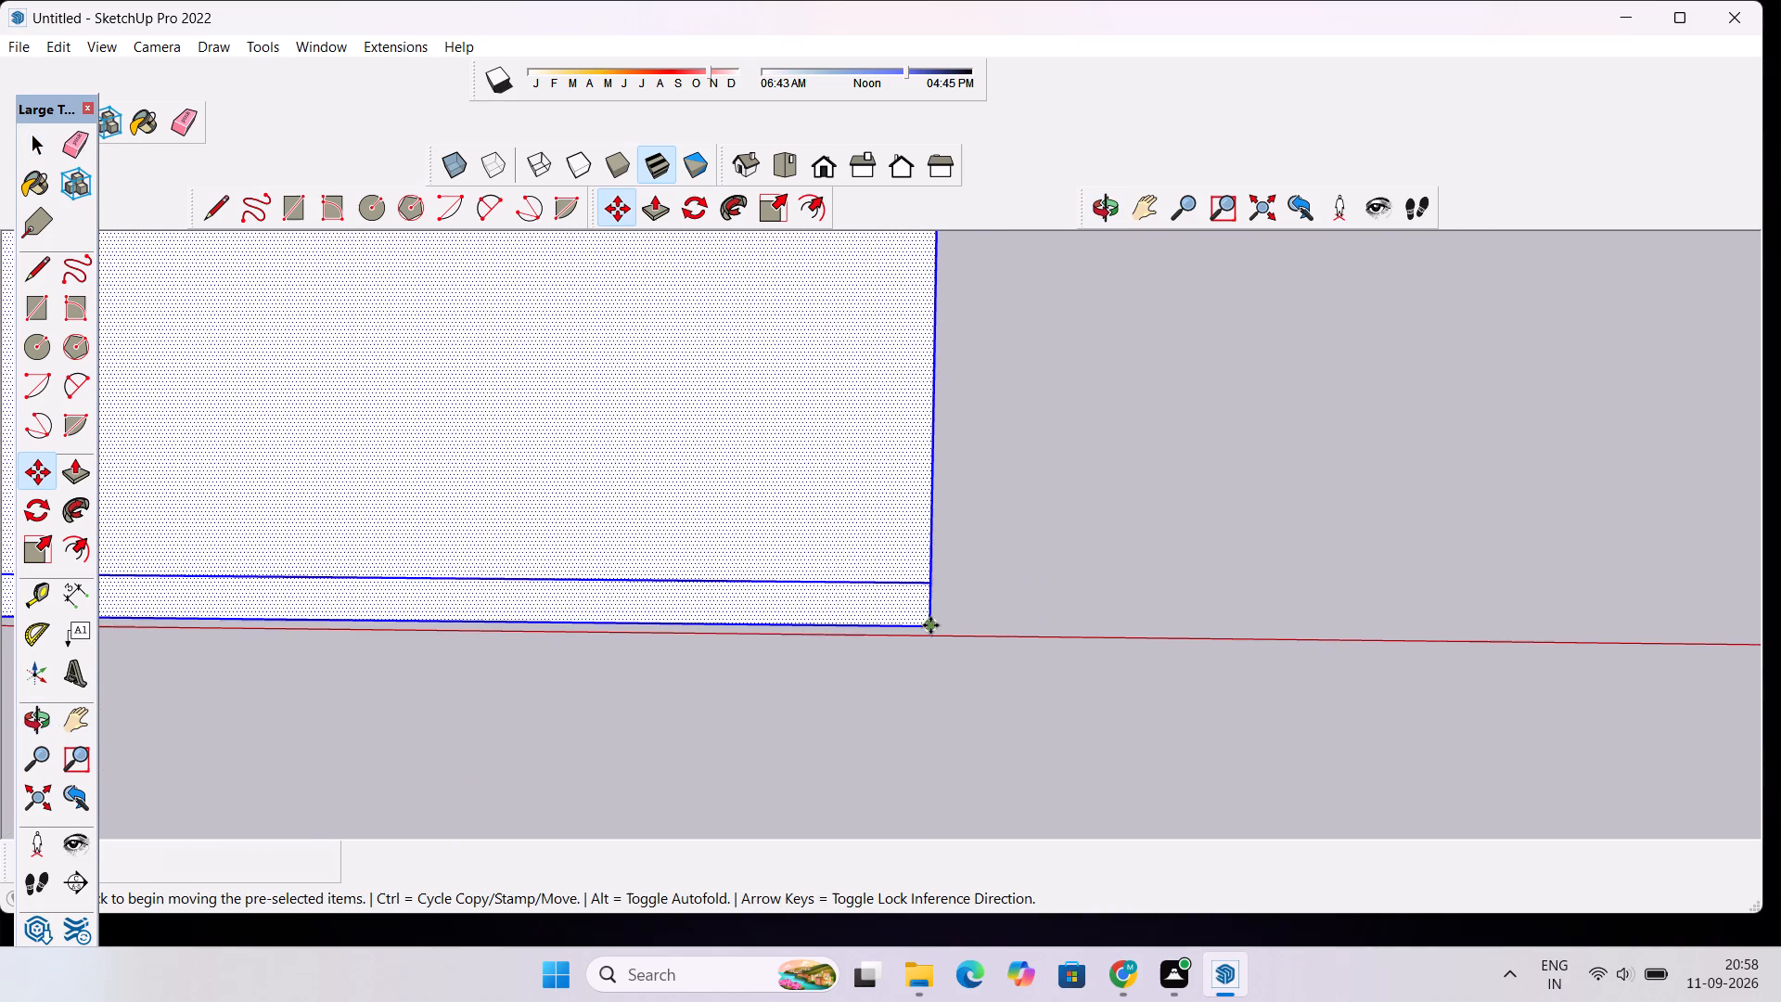
left_click(930, 625)
scroll(1036, 602, "down", 9)
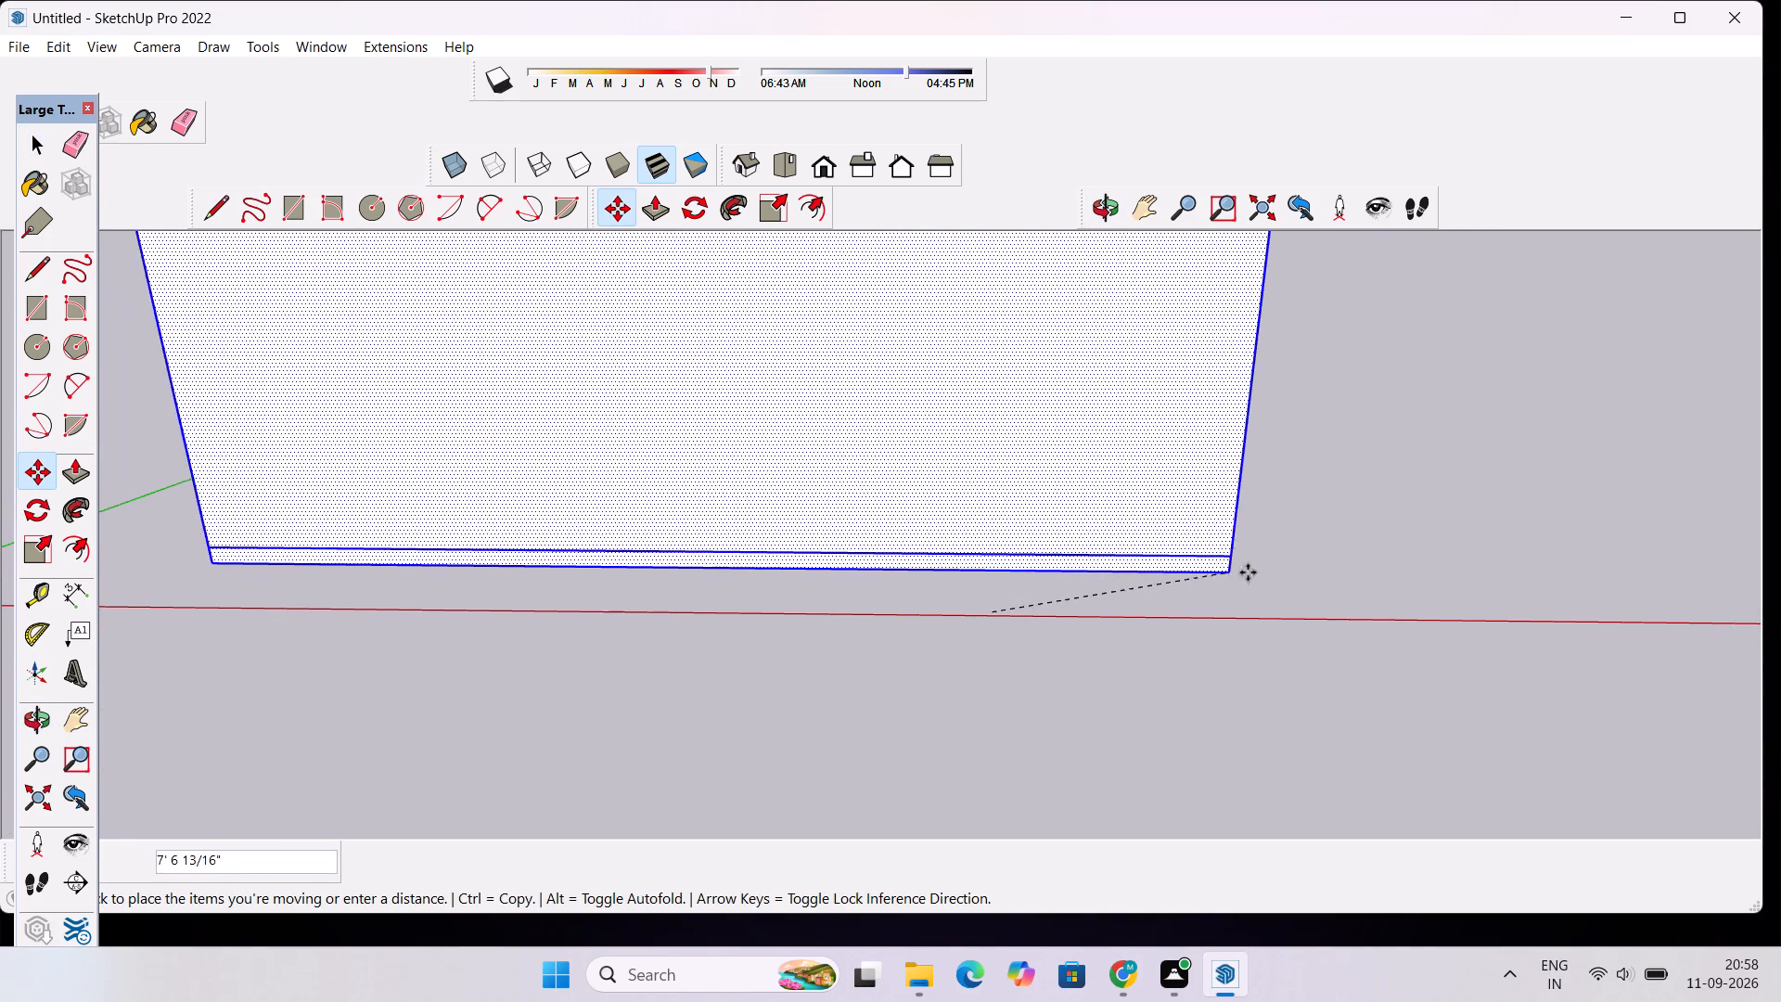
scroll(1394, 592, "down", 11)
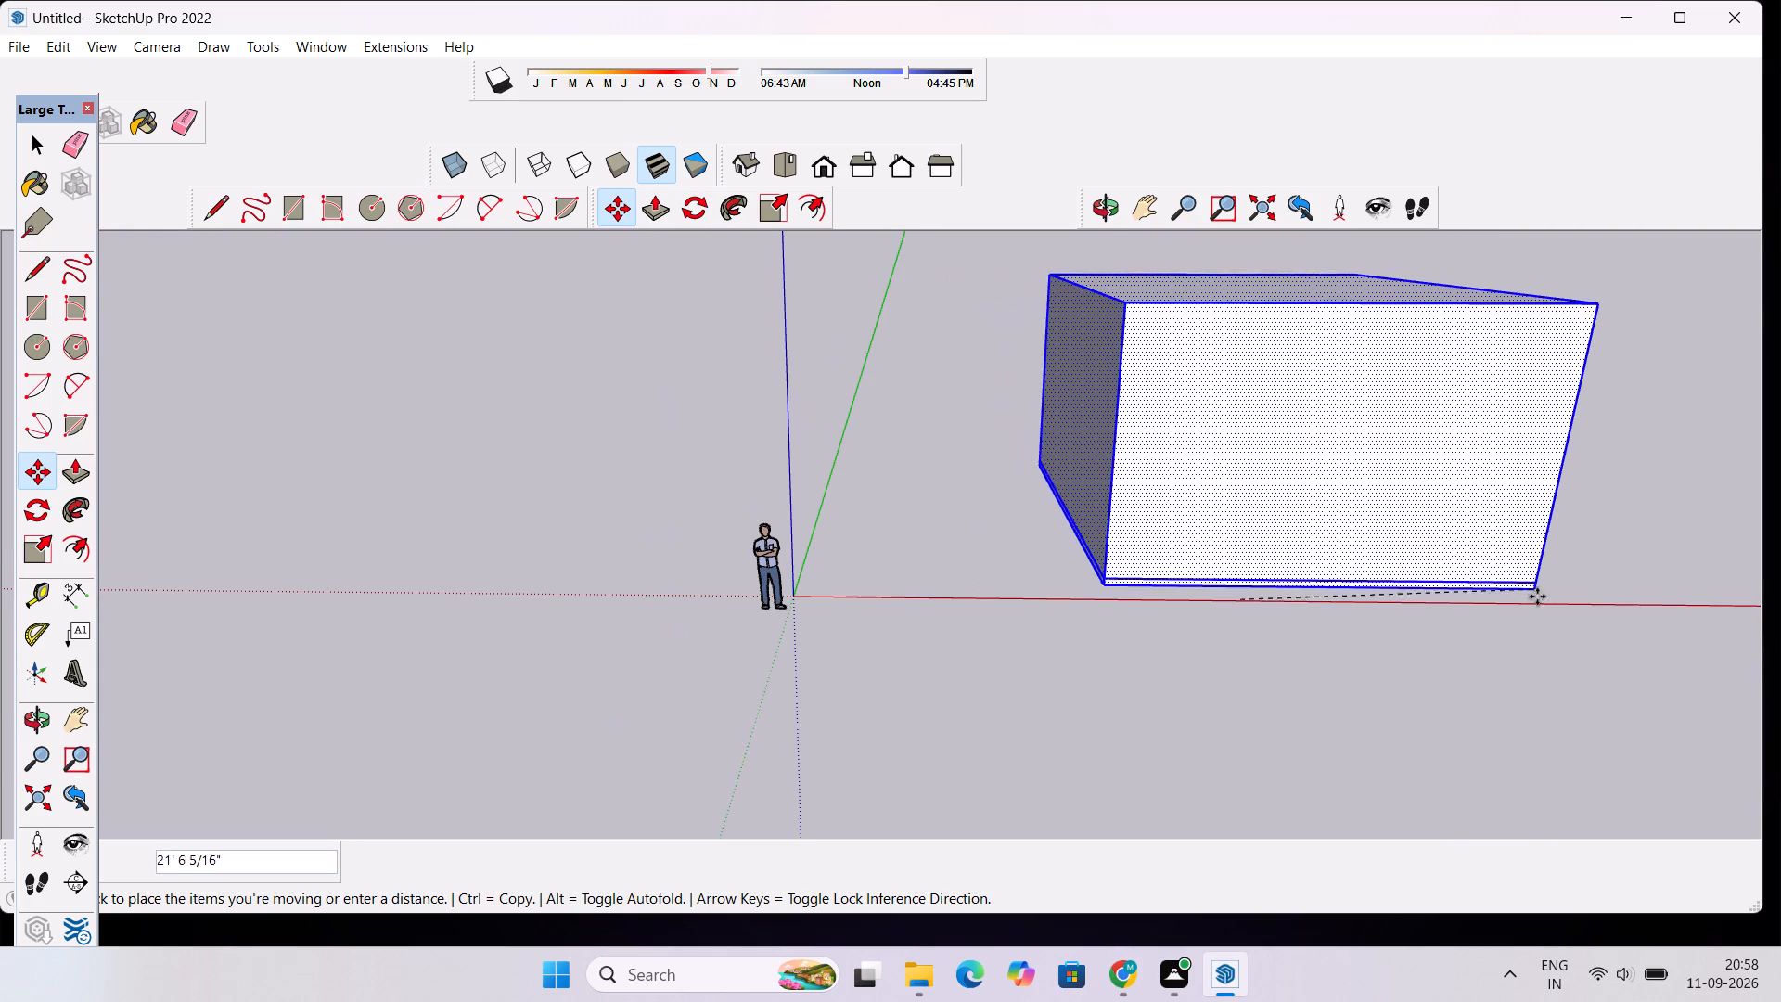
scroll(1658, 598, "up", 5)
left_click(1658, 598)
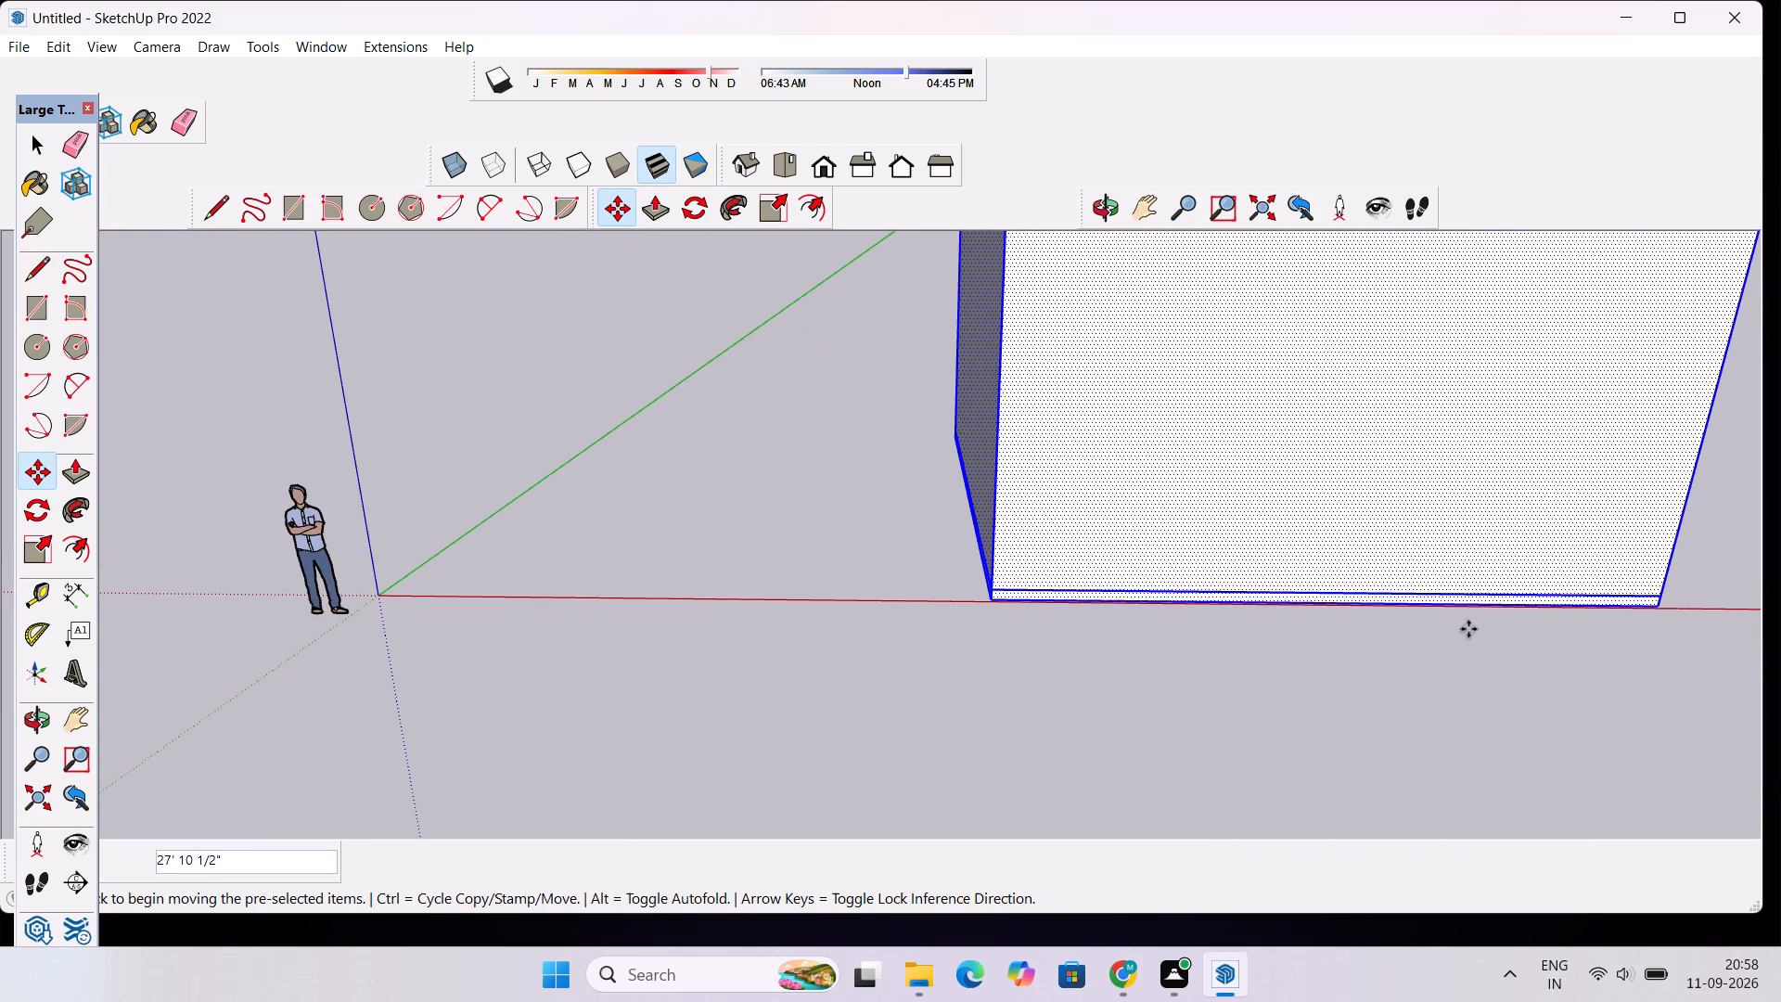
Move the selected block by its bottom corner about 15' along the green axis, back from the red axis.
scroll(988, 619, "down", 6)
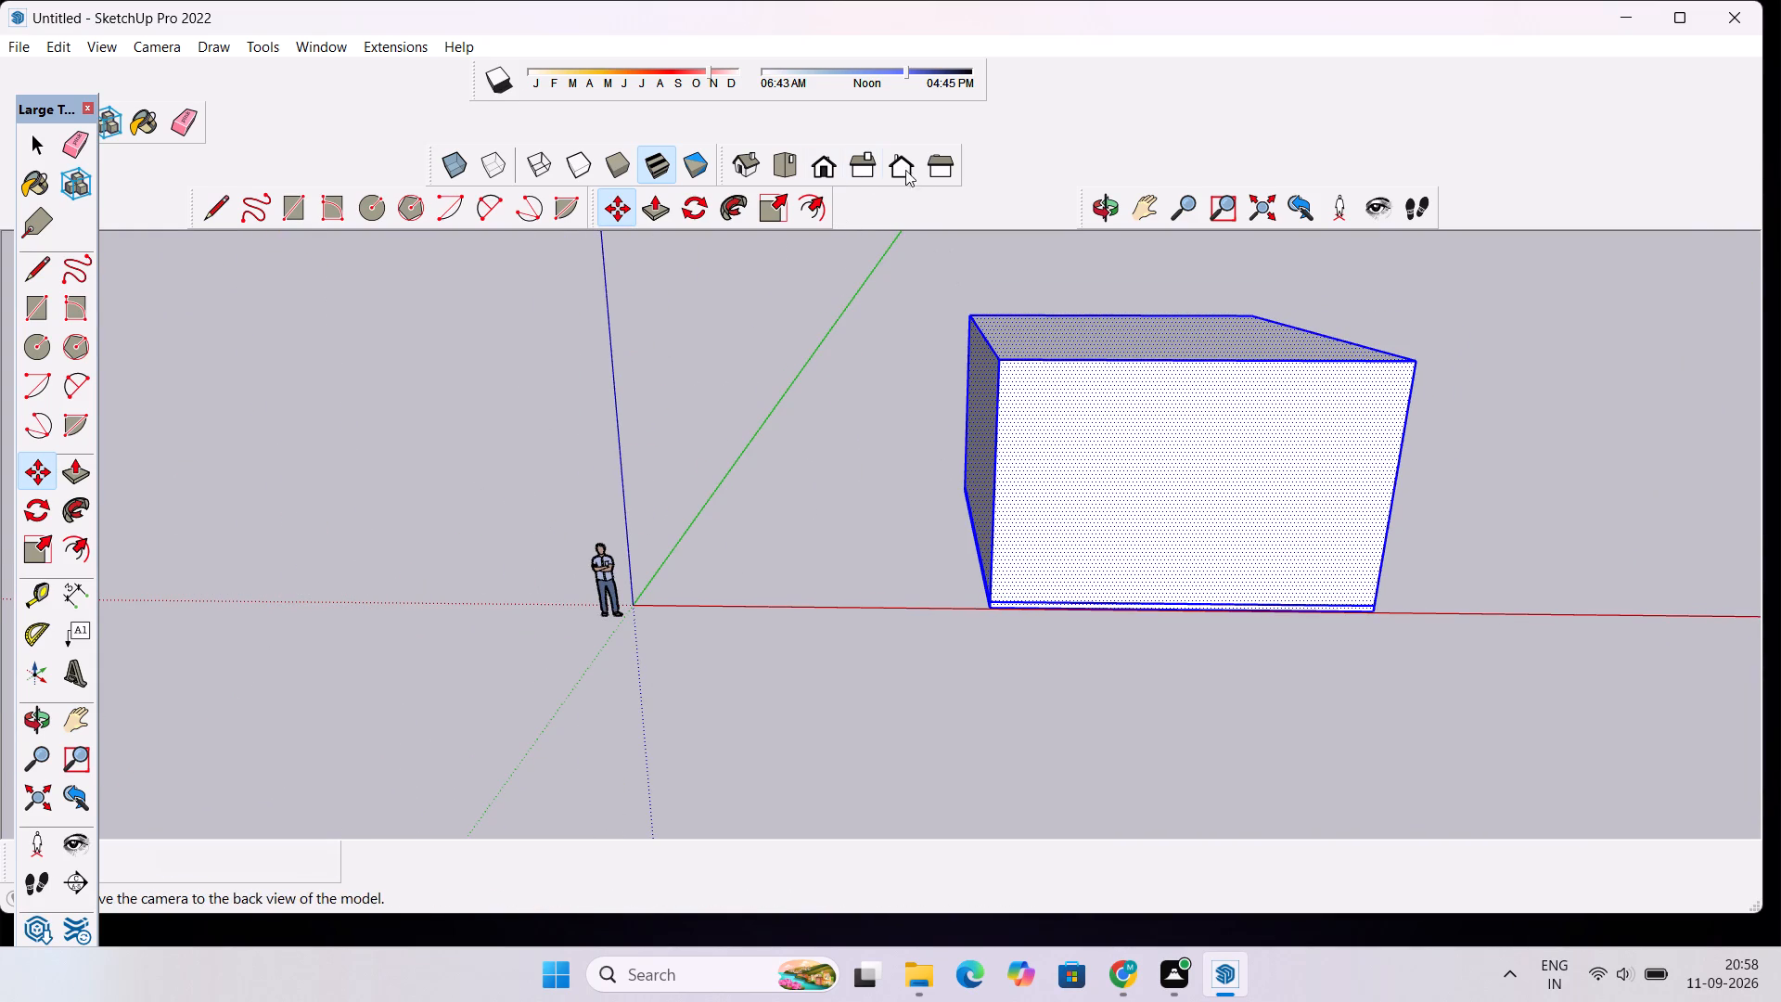
left_click(1095, 207)
left_click_drag(843, 330, 1360, 316)
left_click_drag(885, 402, 890, 524)
scroll(691, 551, "up", 5)
key("m")
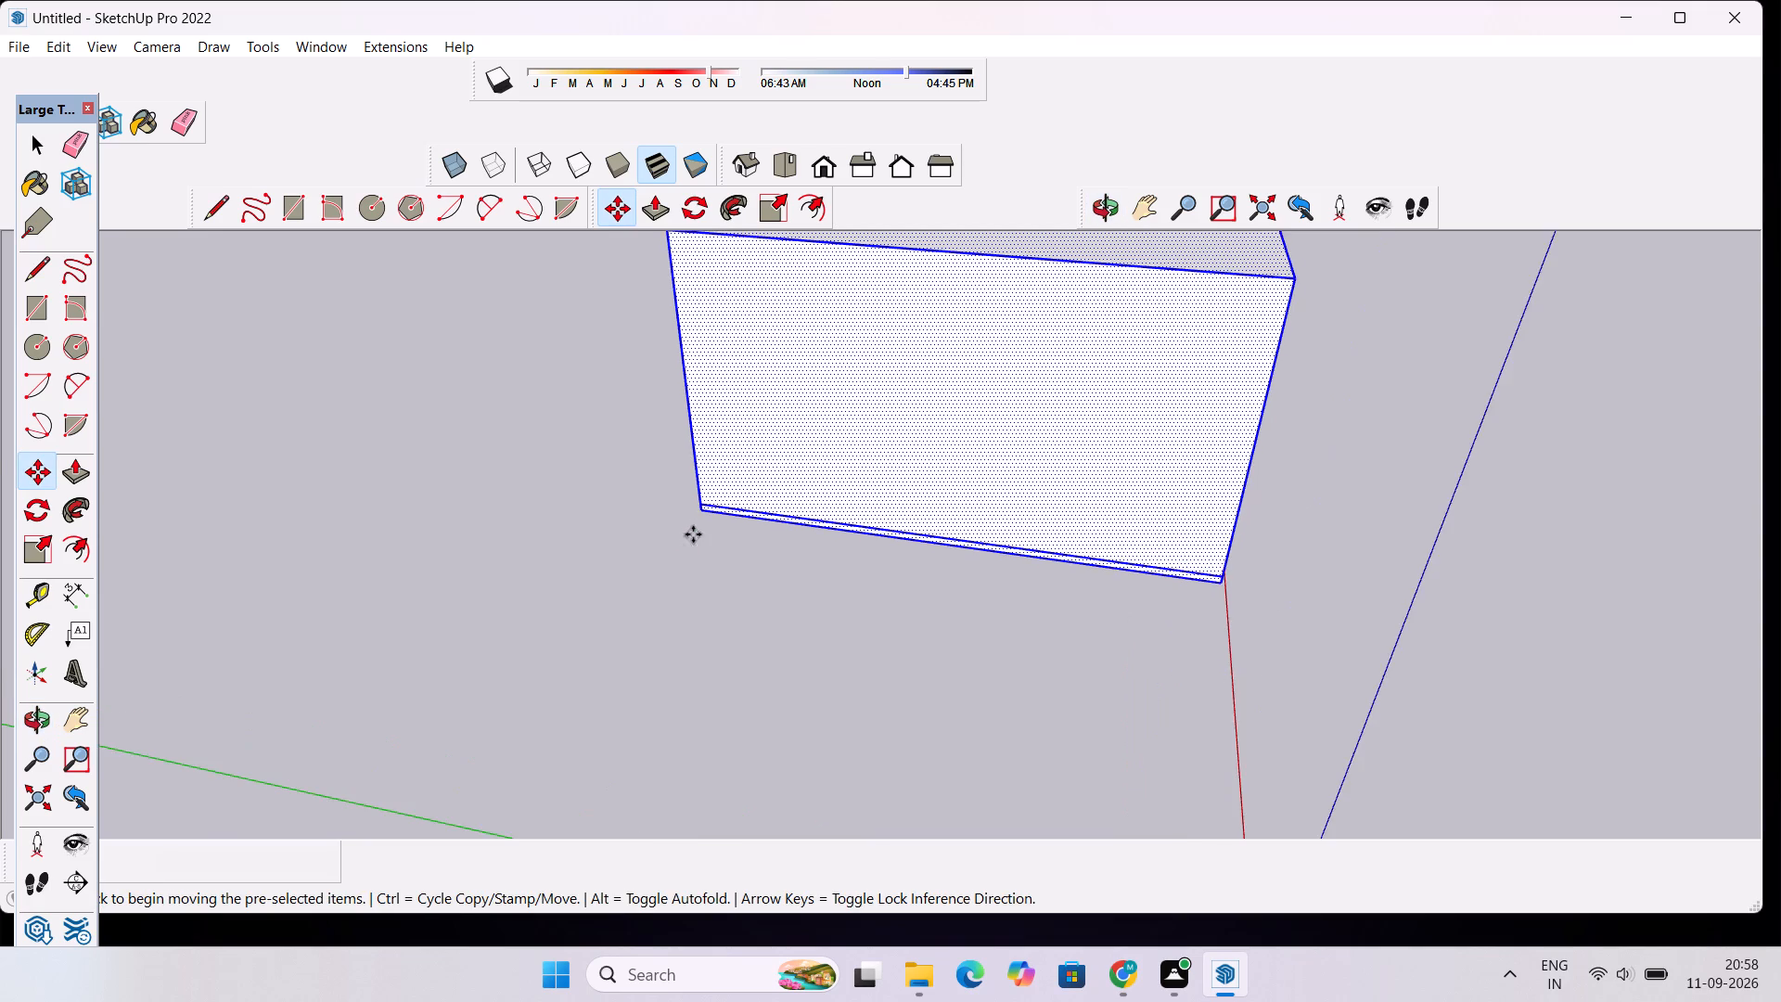
scroll(696, 493, "up", 19)
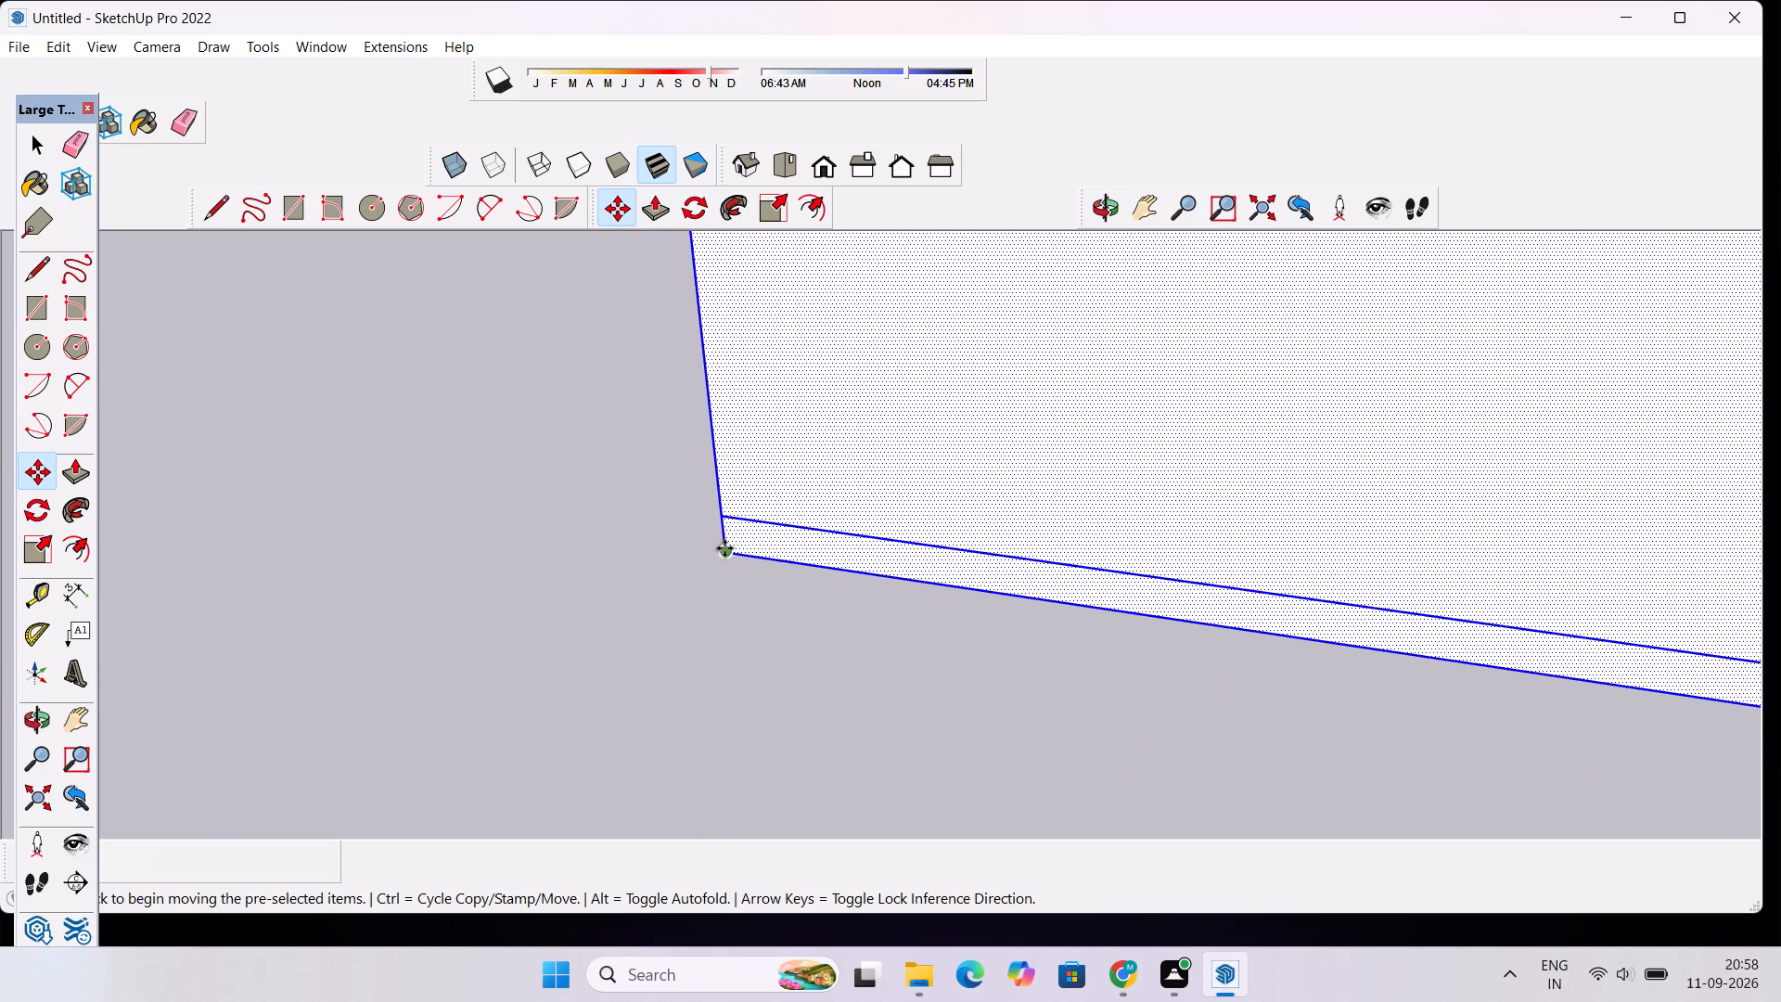
left_click(724, 548)
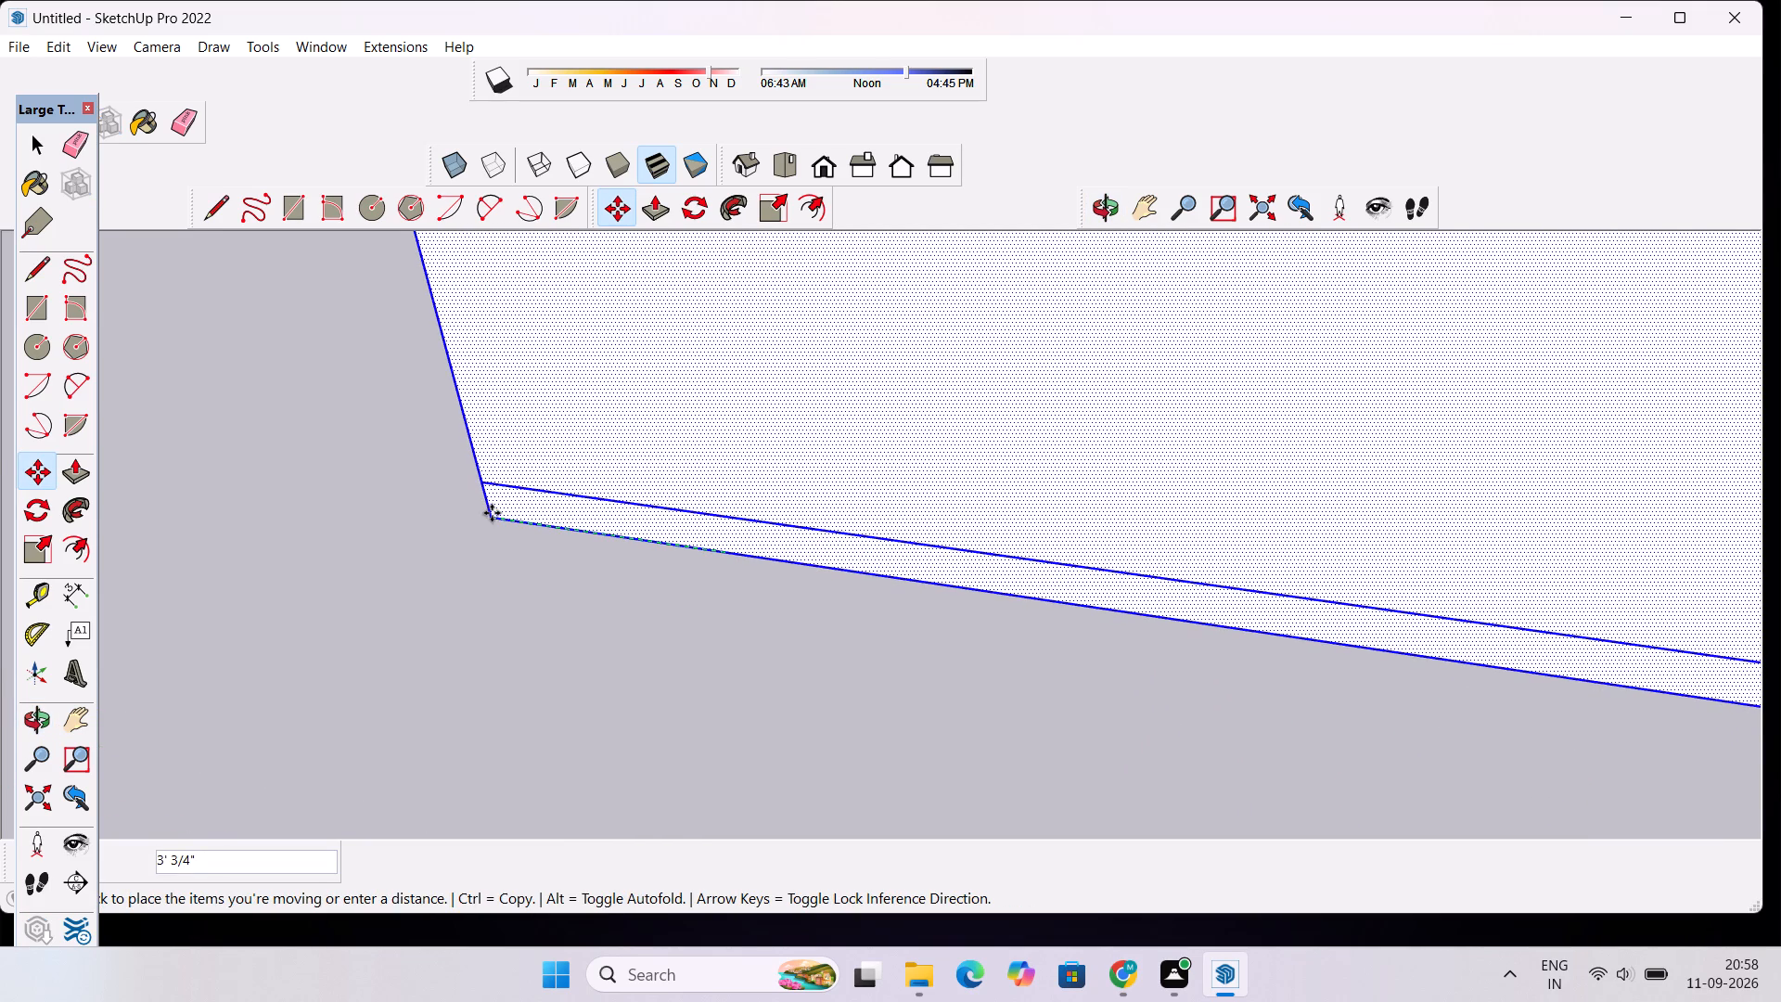
scroll(492, 513, "down", 16)
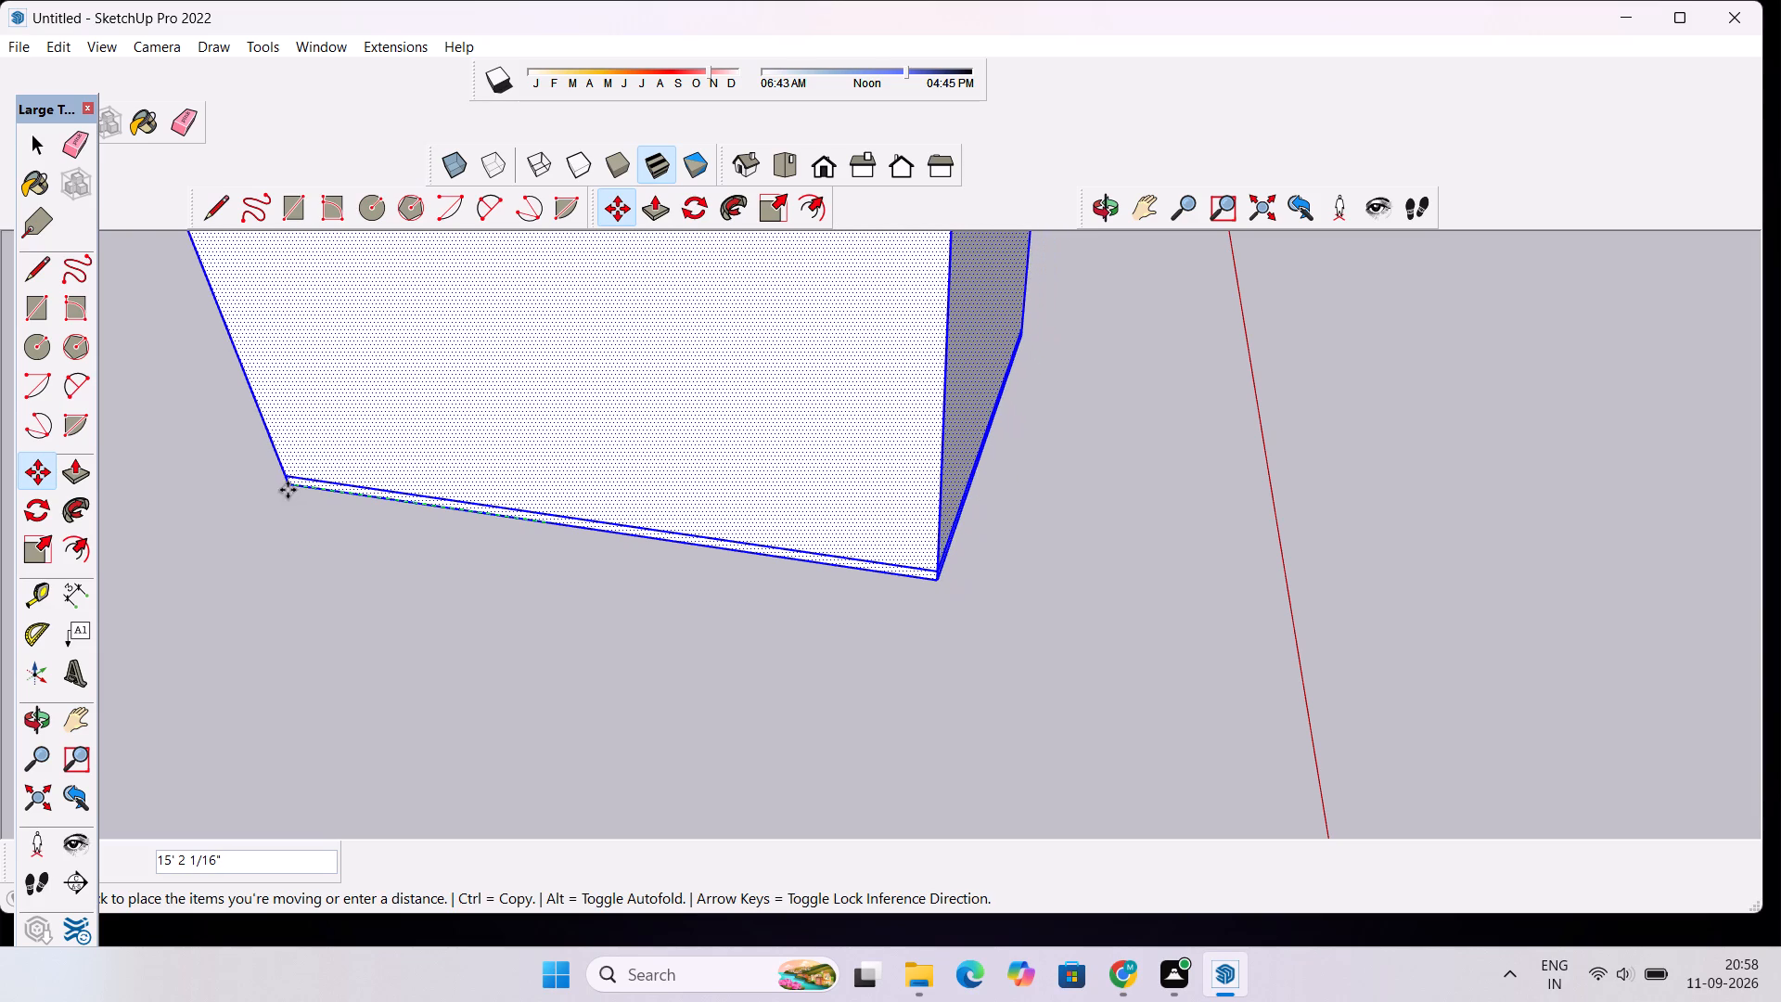
left_click(288, 490)
Check the moved block in the front view and from a raised front angle, and clear the selection.
left_click(822, 168)
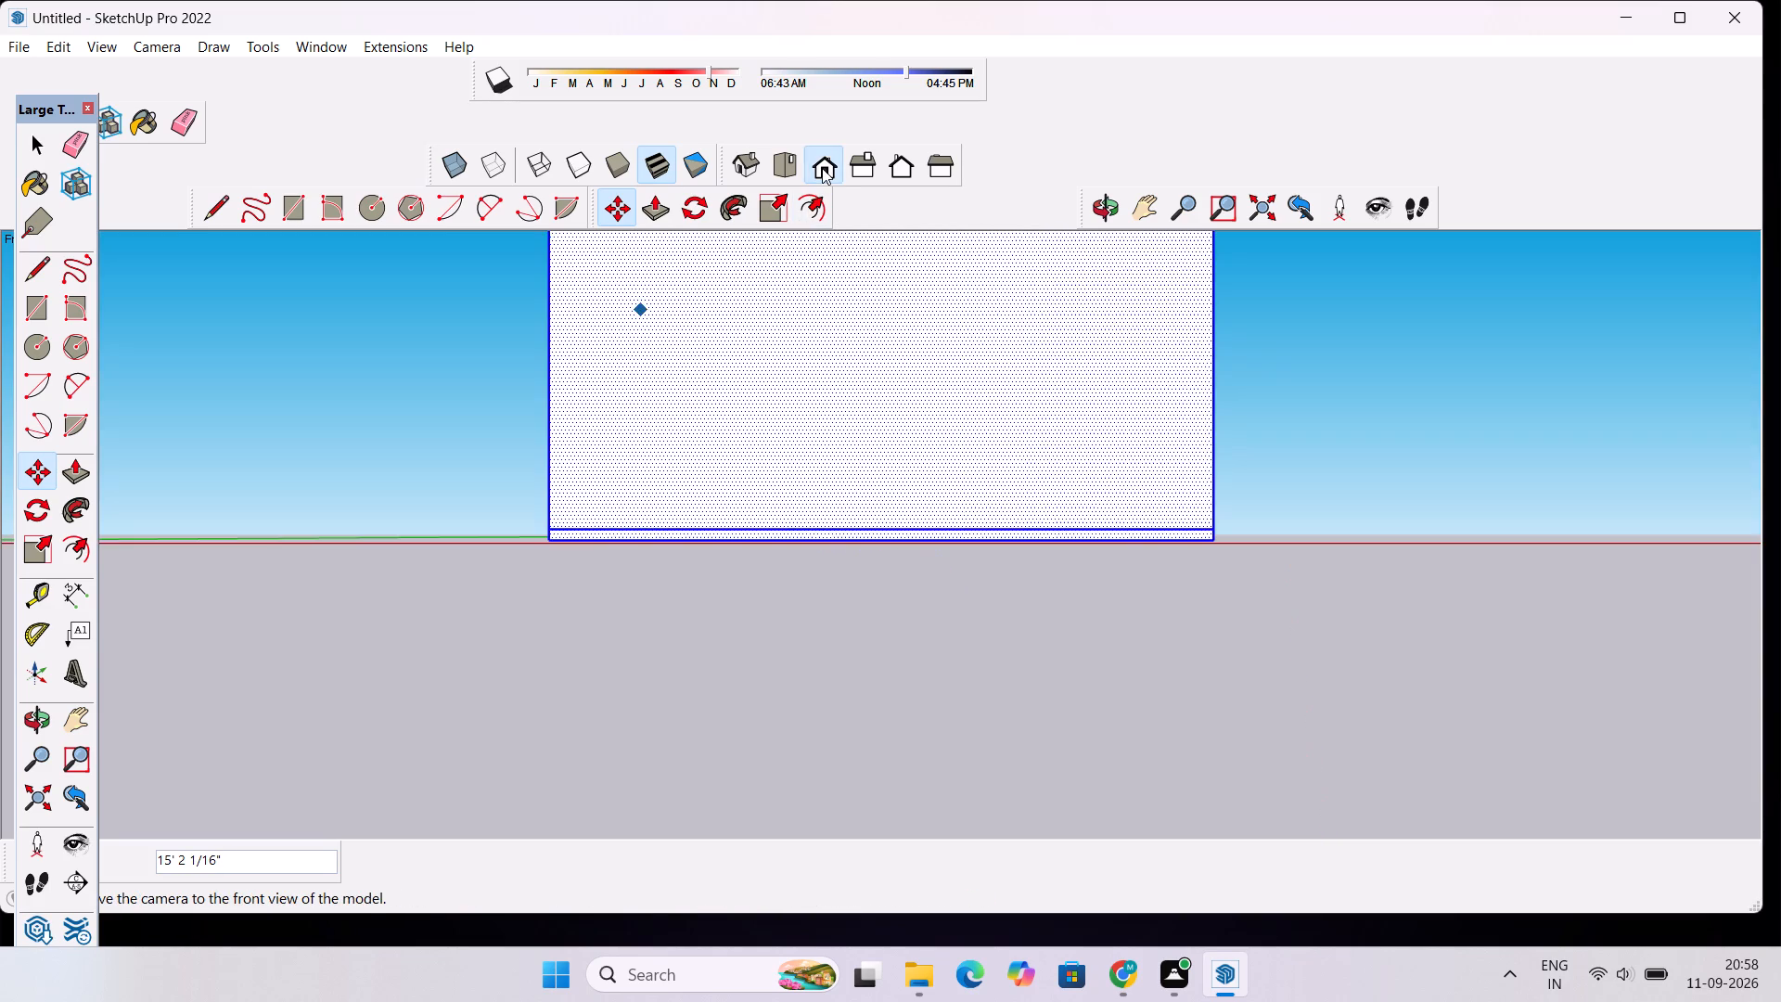
scroll(825, 338, "down", 6)
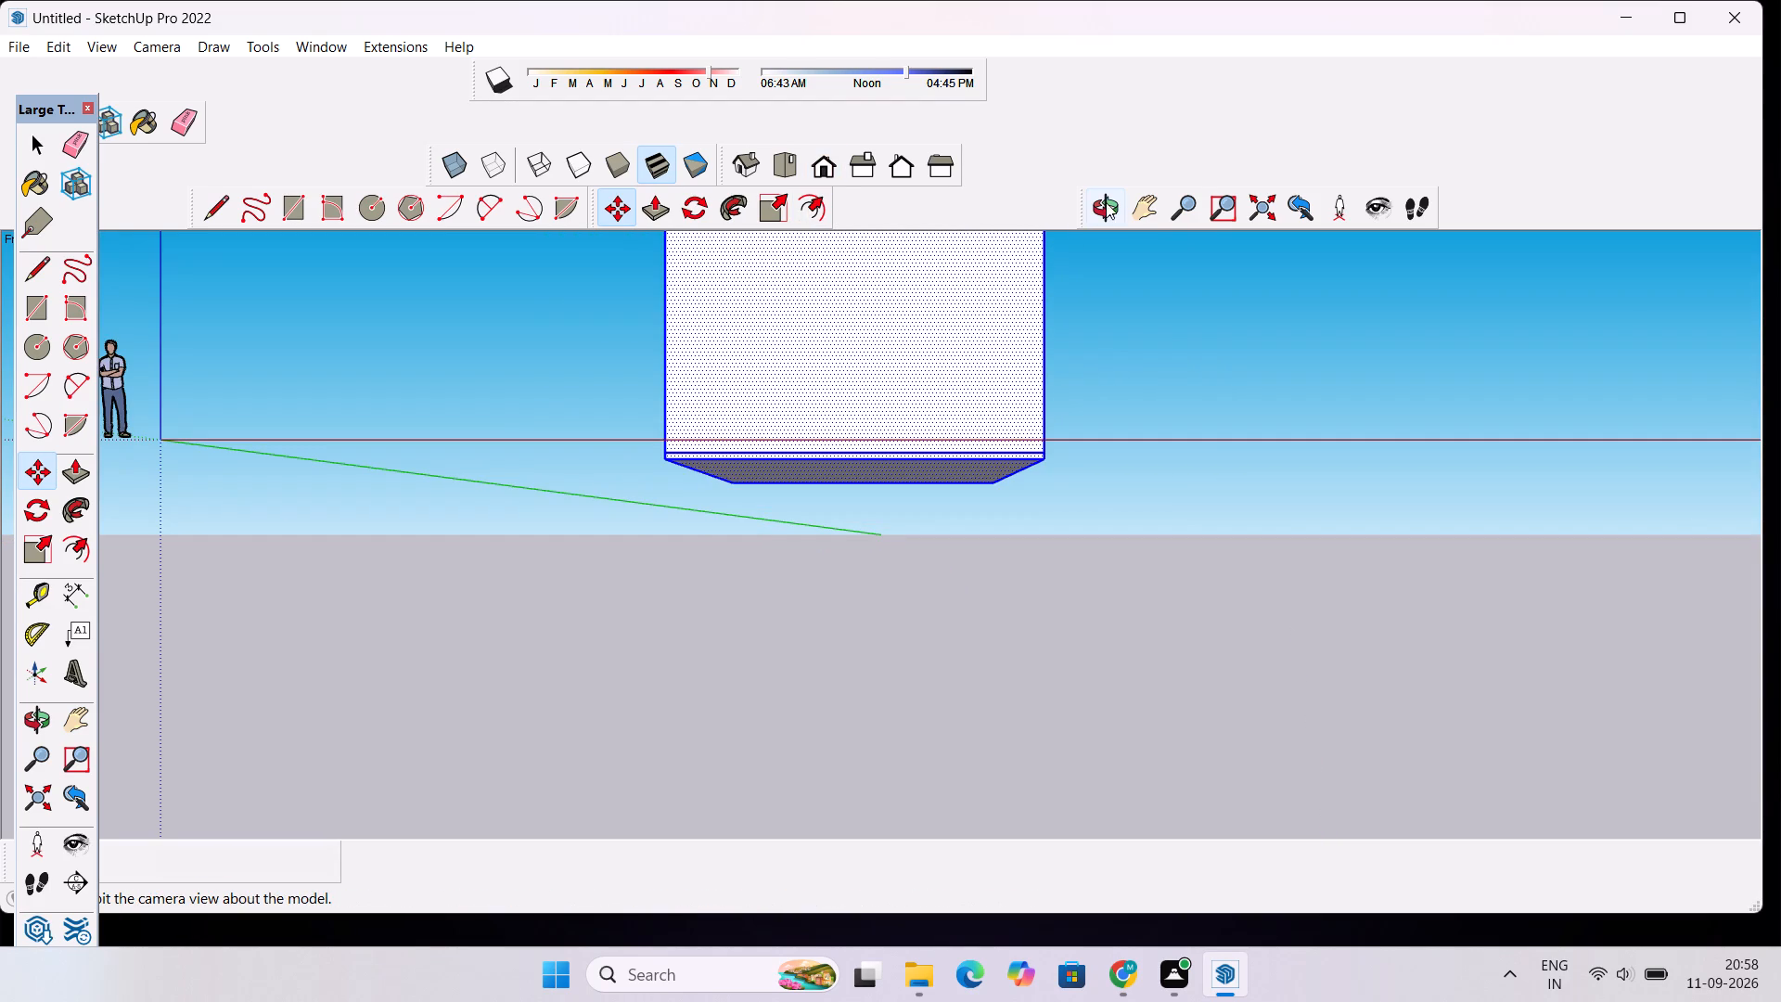
left_click(1106, 202)
left_click_drag(985, 360, 968, 544)
scroll(889, 491, "down", 7)
scroll(849, 391, "up", 4)
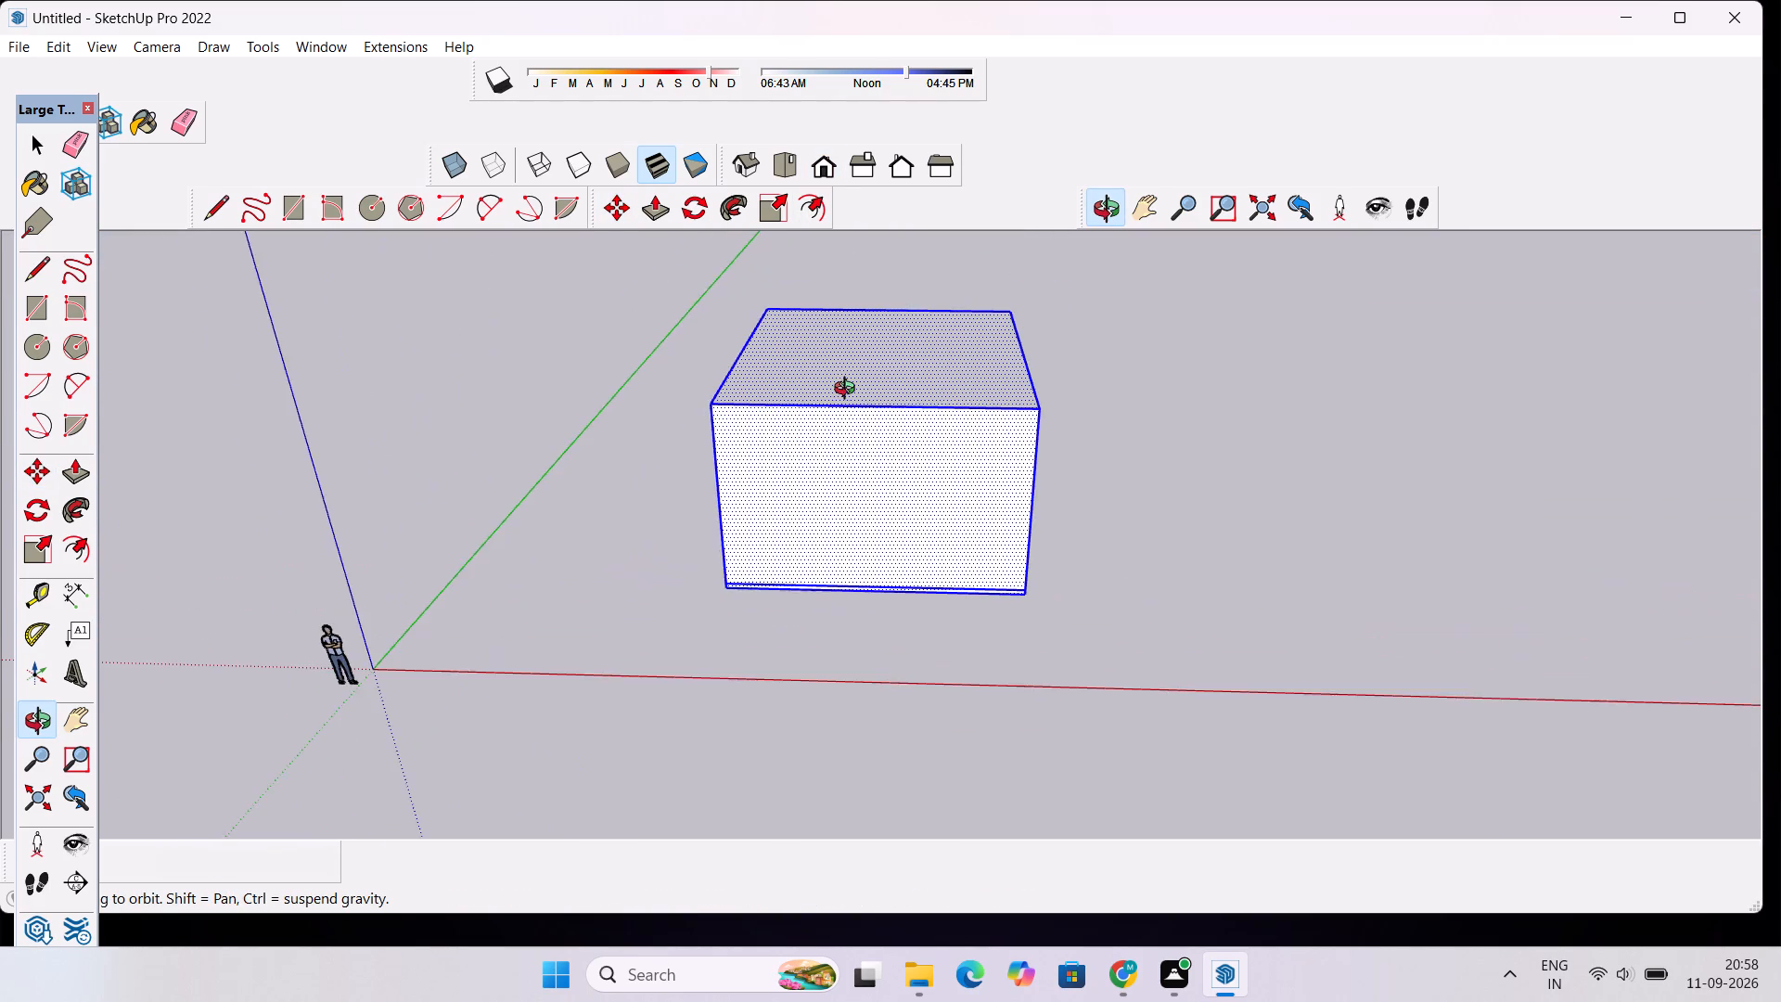
left_click_drag(801, 398, 814, 451)
scroll(798, 403, "up", 5)
left_click_drag(875, 482, 872, 443)
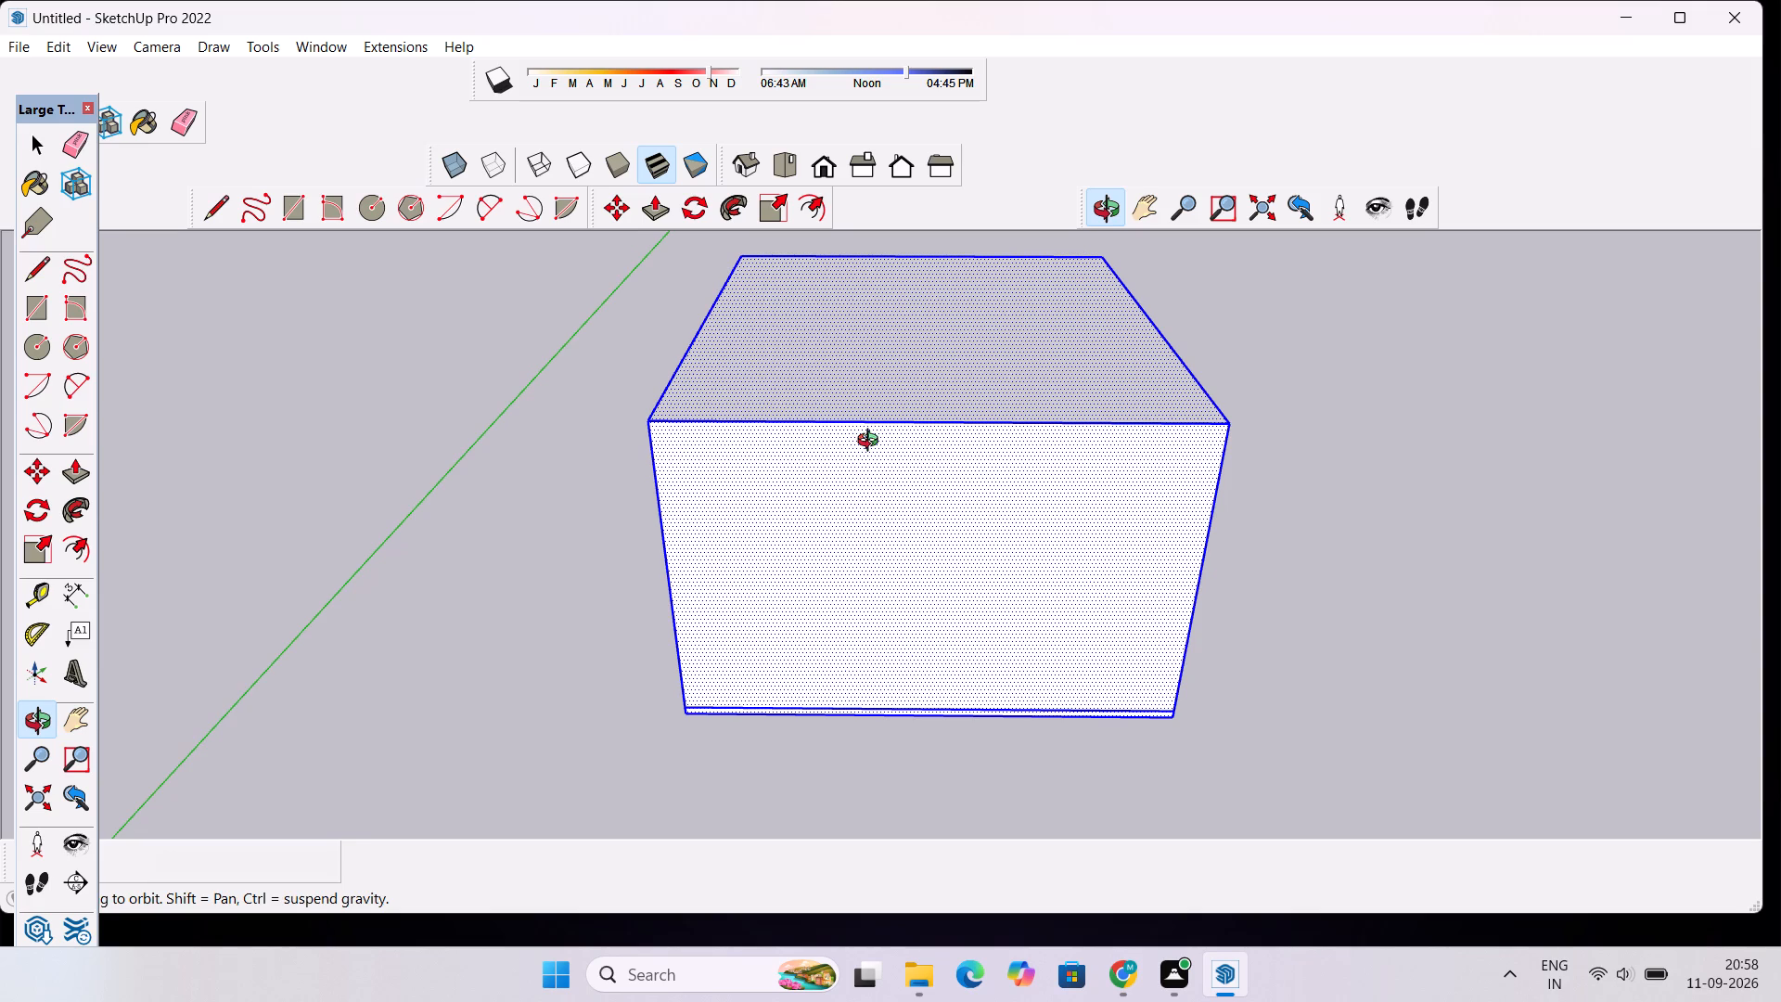
key("space")
left_click(617, 556)
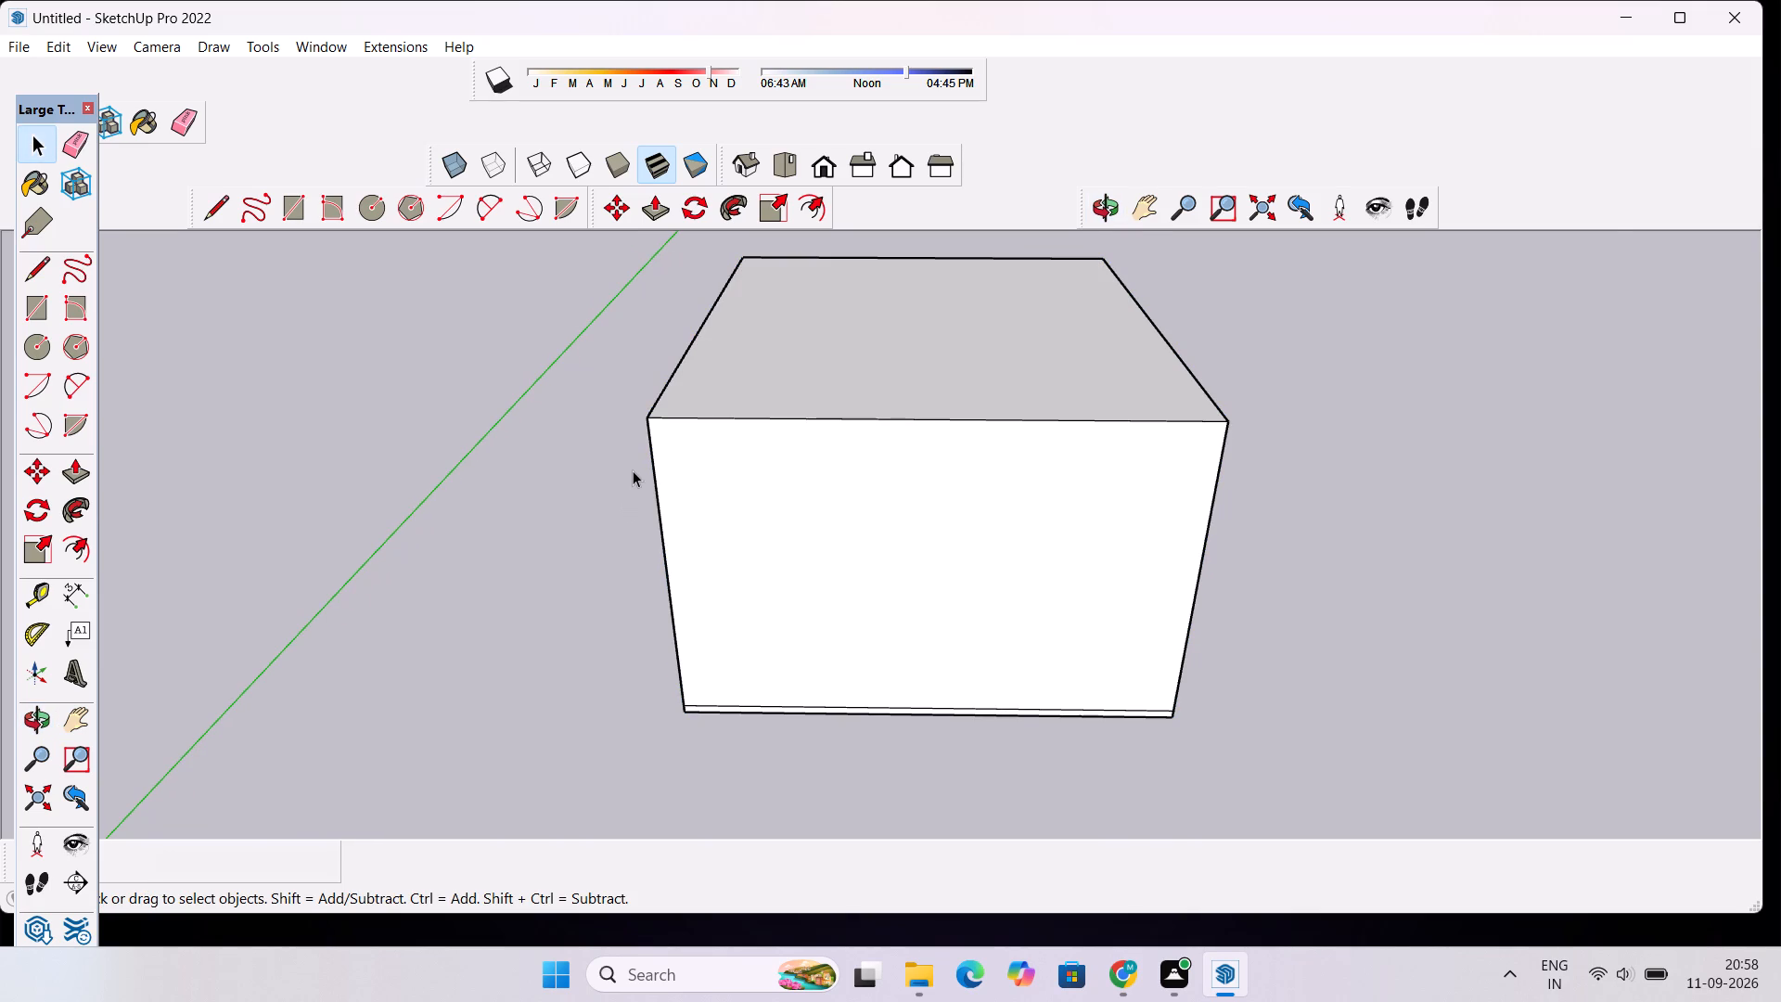
Examine the block's front and top faces and its position relative to the origin from low and raised front angles.
scroll(633, 470, "down", 5)
left_click(1084, 228)
left_click_drag(1010, 496, 1006, 405)
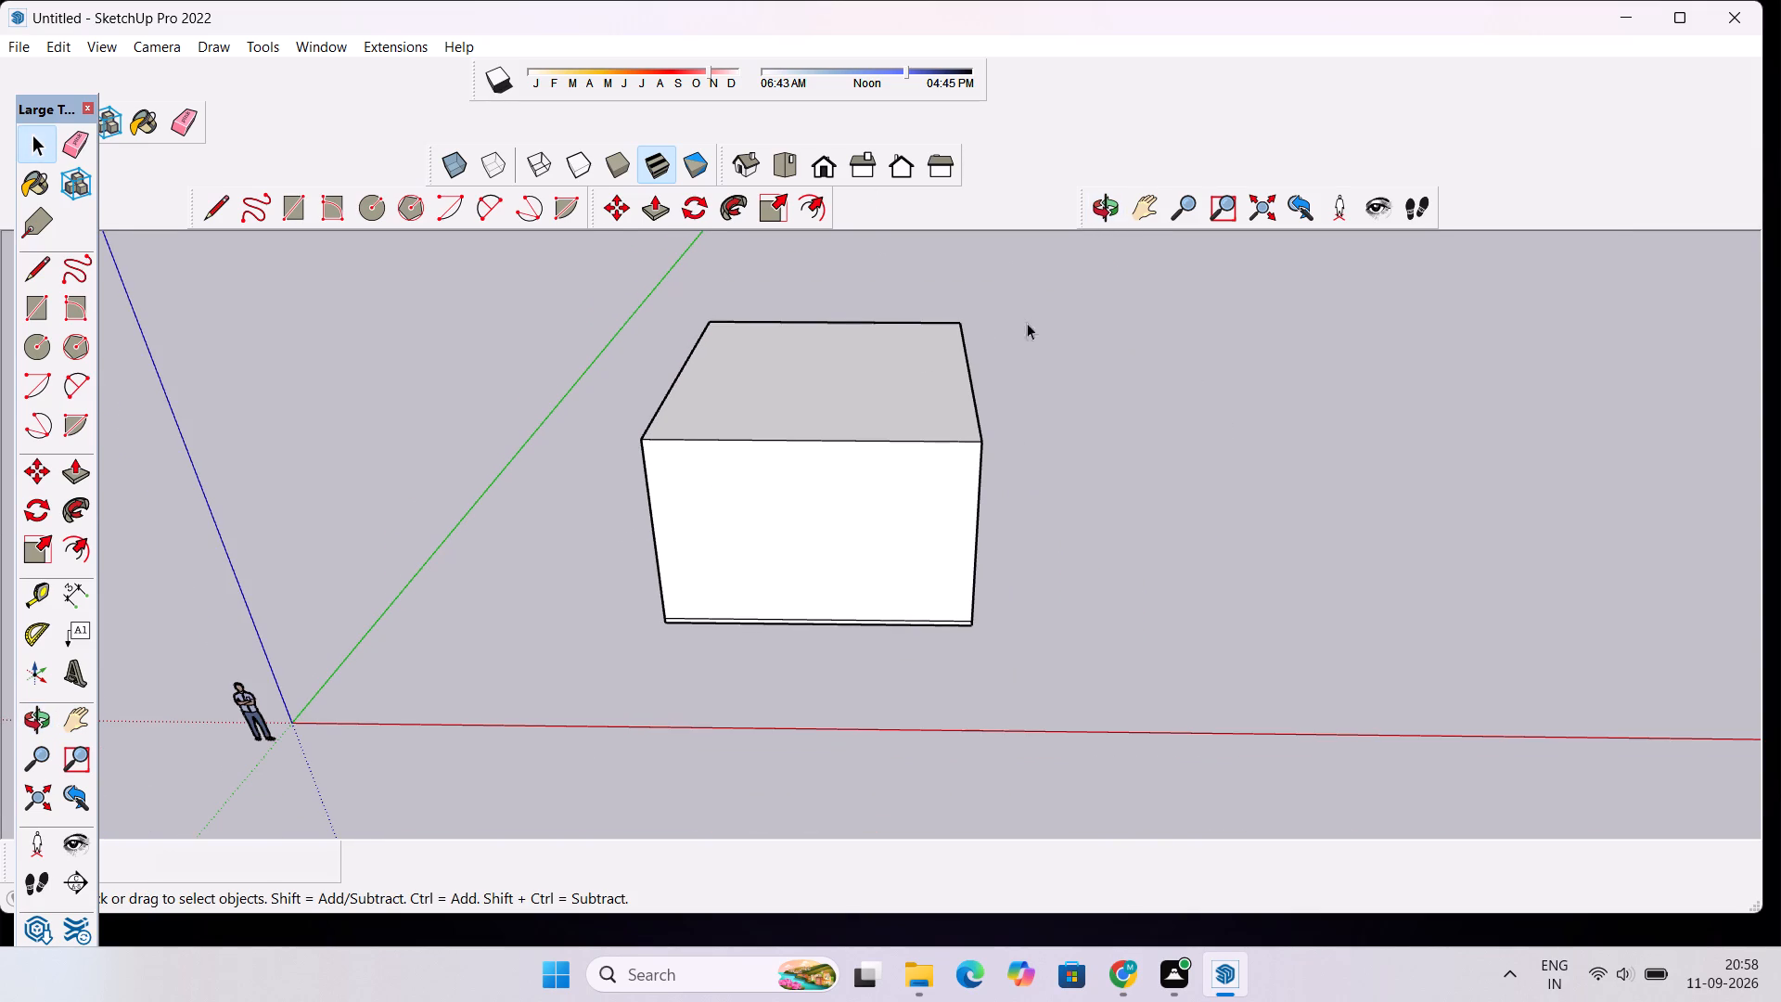
left_click(1112, 213)
left_click_drag(939, 565, 945, 488)
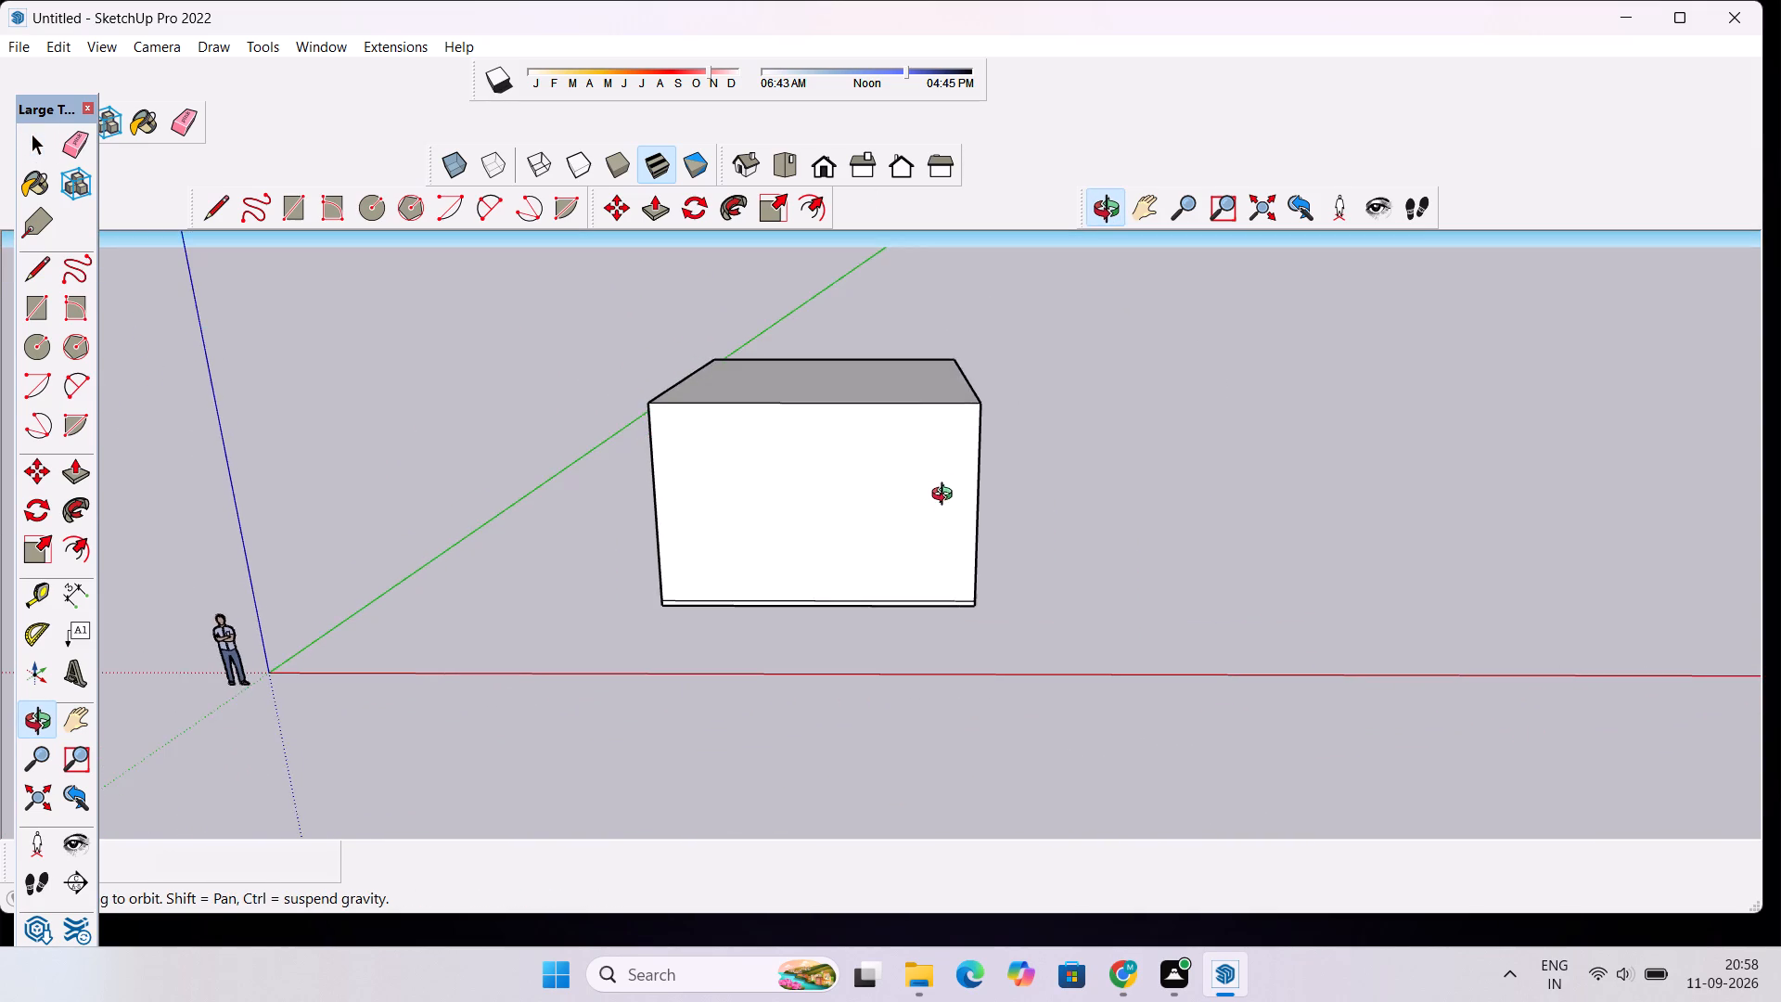
scroll(943, 521, "down", 5)
scroll(924, 558, "up", 5)
left_click_drag(846, 595, 842, 543)
scroll(750, 374, "up", 5)
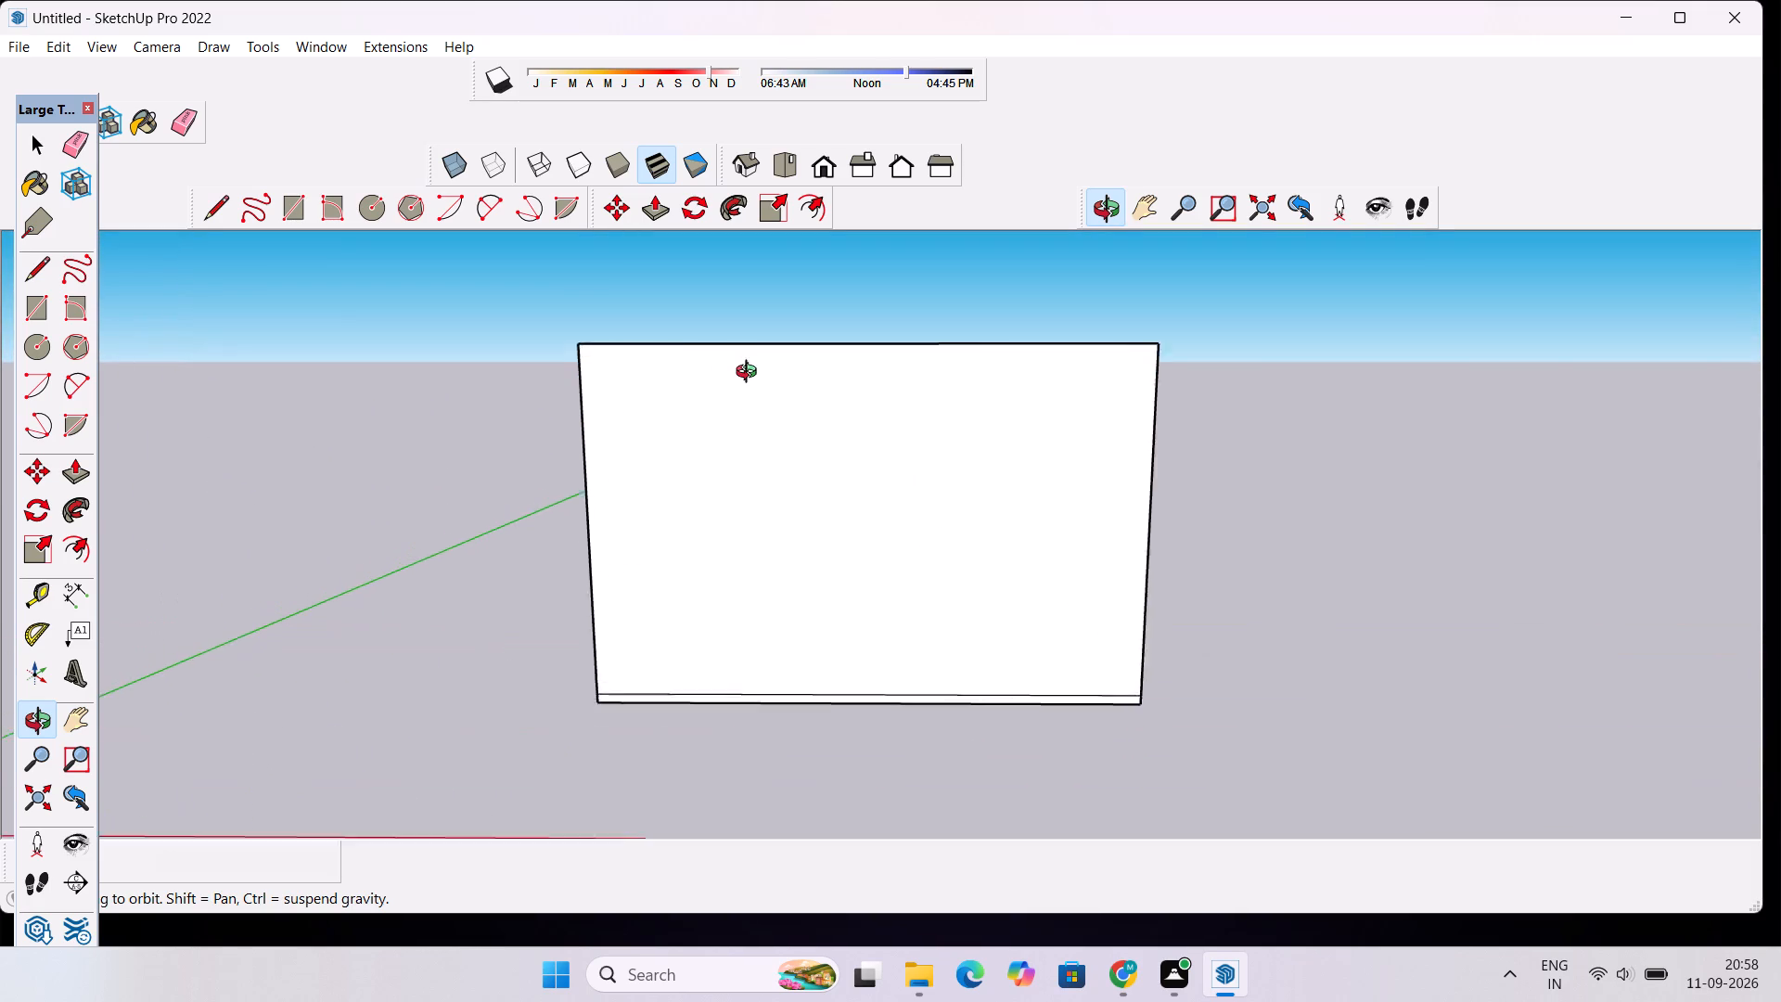
scroll(750, 374, "up", 2)
scroll(750, 374, "down", 6)
left_click_drag(762, 319, 768, 364)
scroll(768, 364, "down", 7)
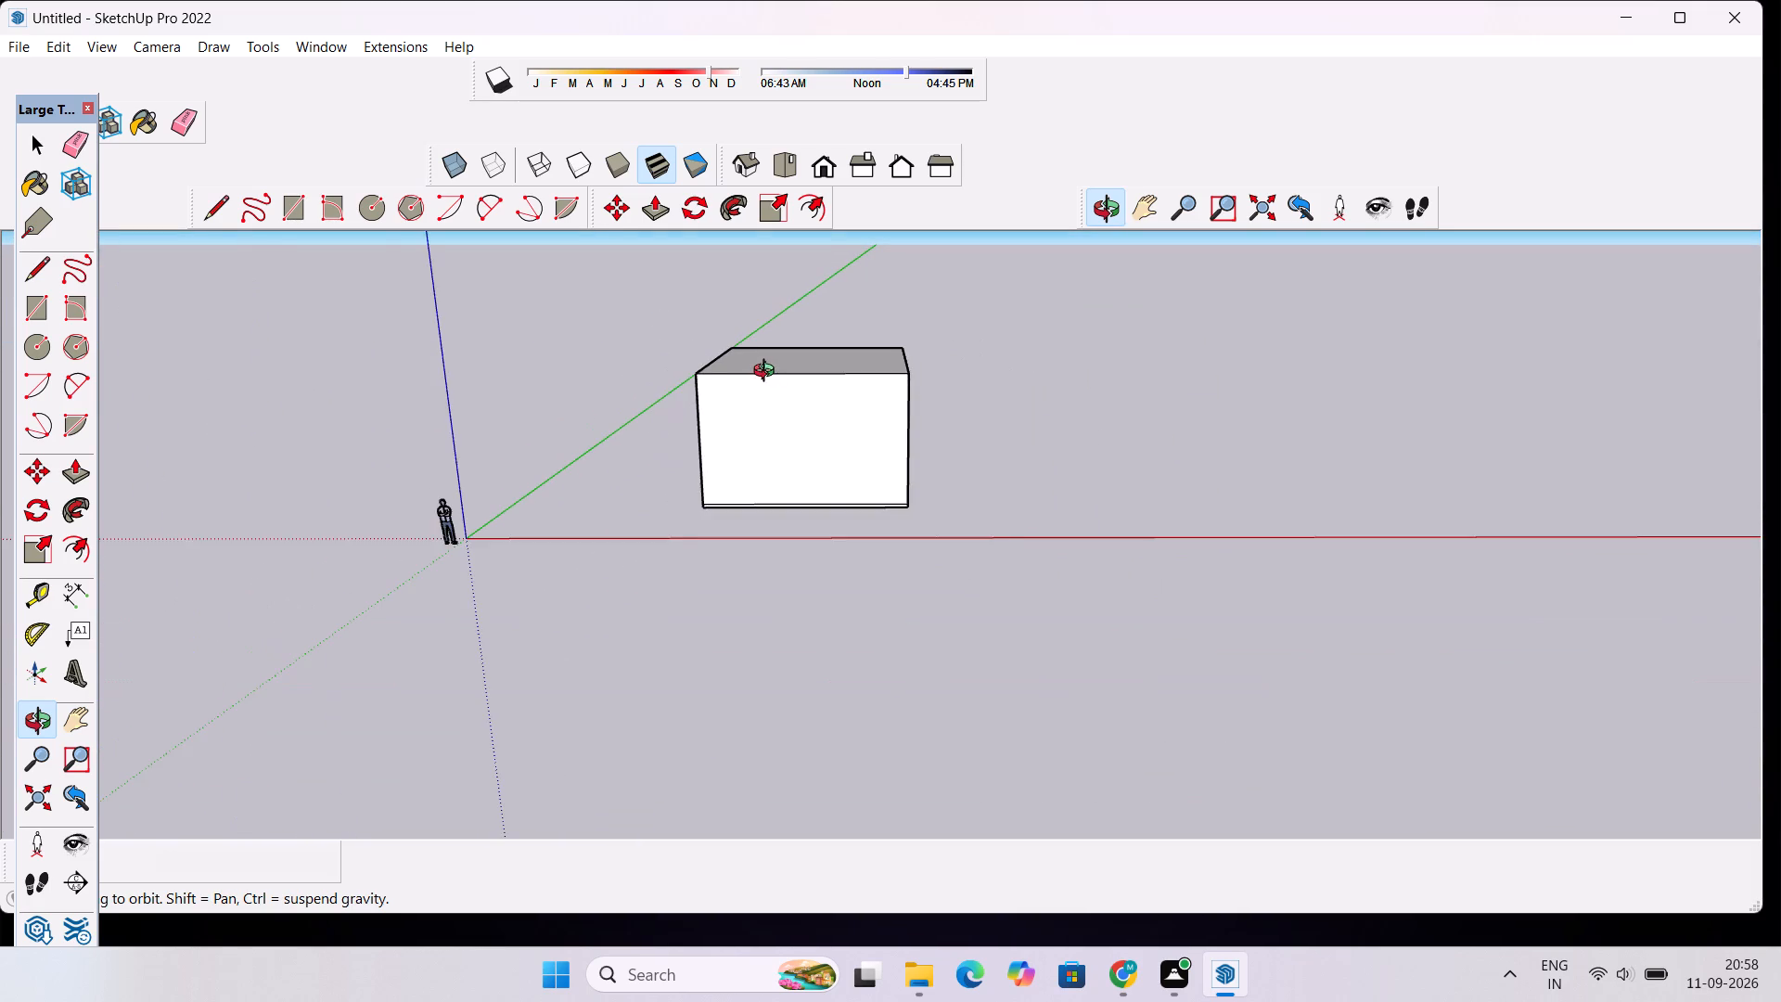
scroll(780, 377, "up", 3)
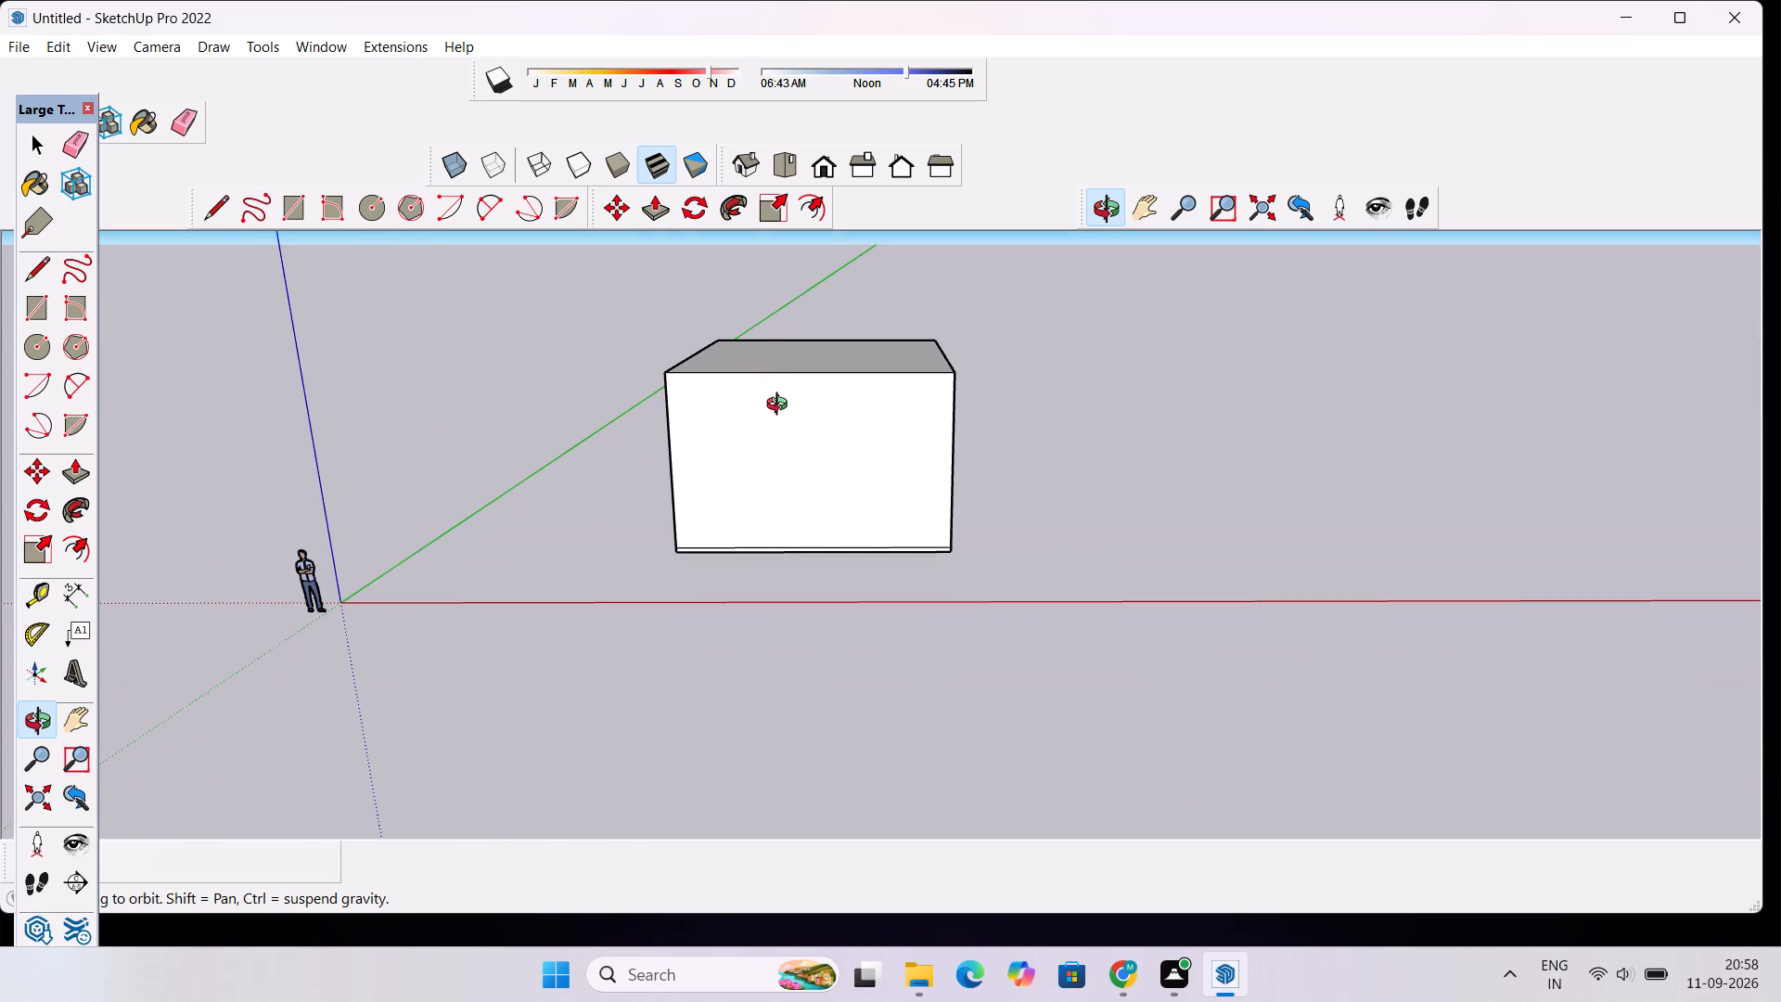
scroll(751, 398, "up", 1)
scroll(750, 400, "down", 1)
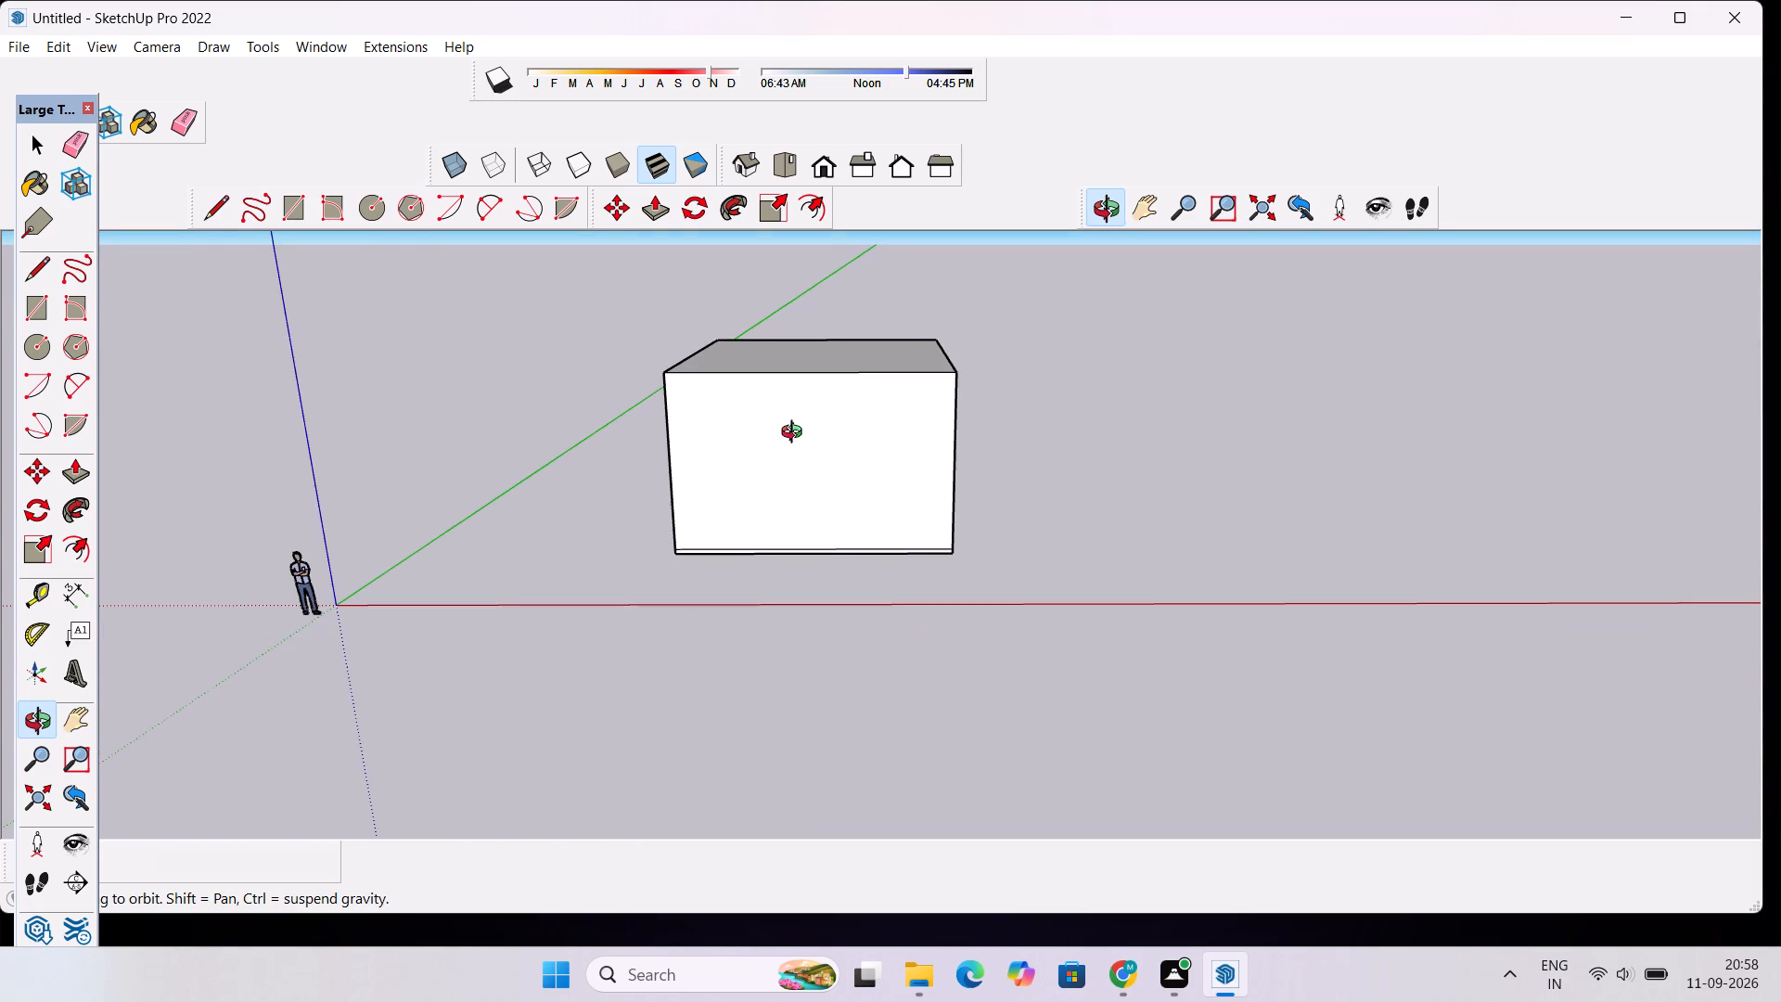
scroll(796, 434, "up", 4)
left_click_drag(829, 497, 828, 469)
scroll(833, 350, "up", 4)
left_click_drag(833, 350, 822, 392)
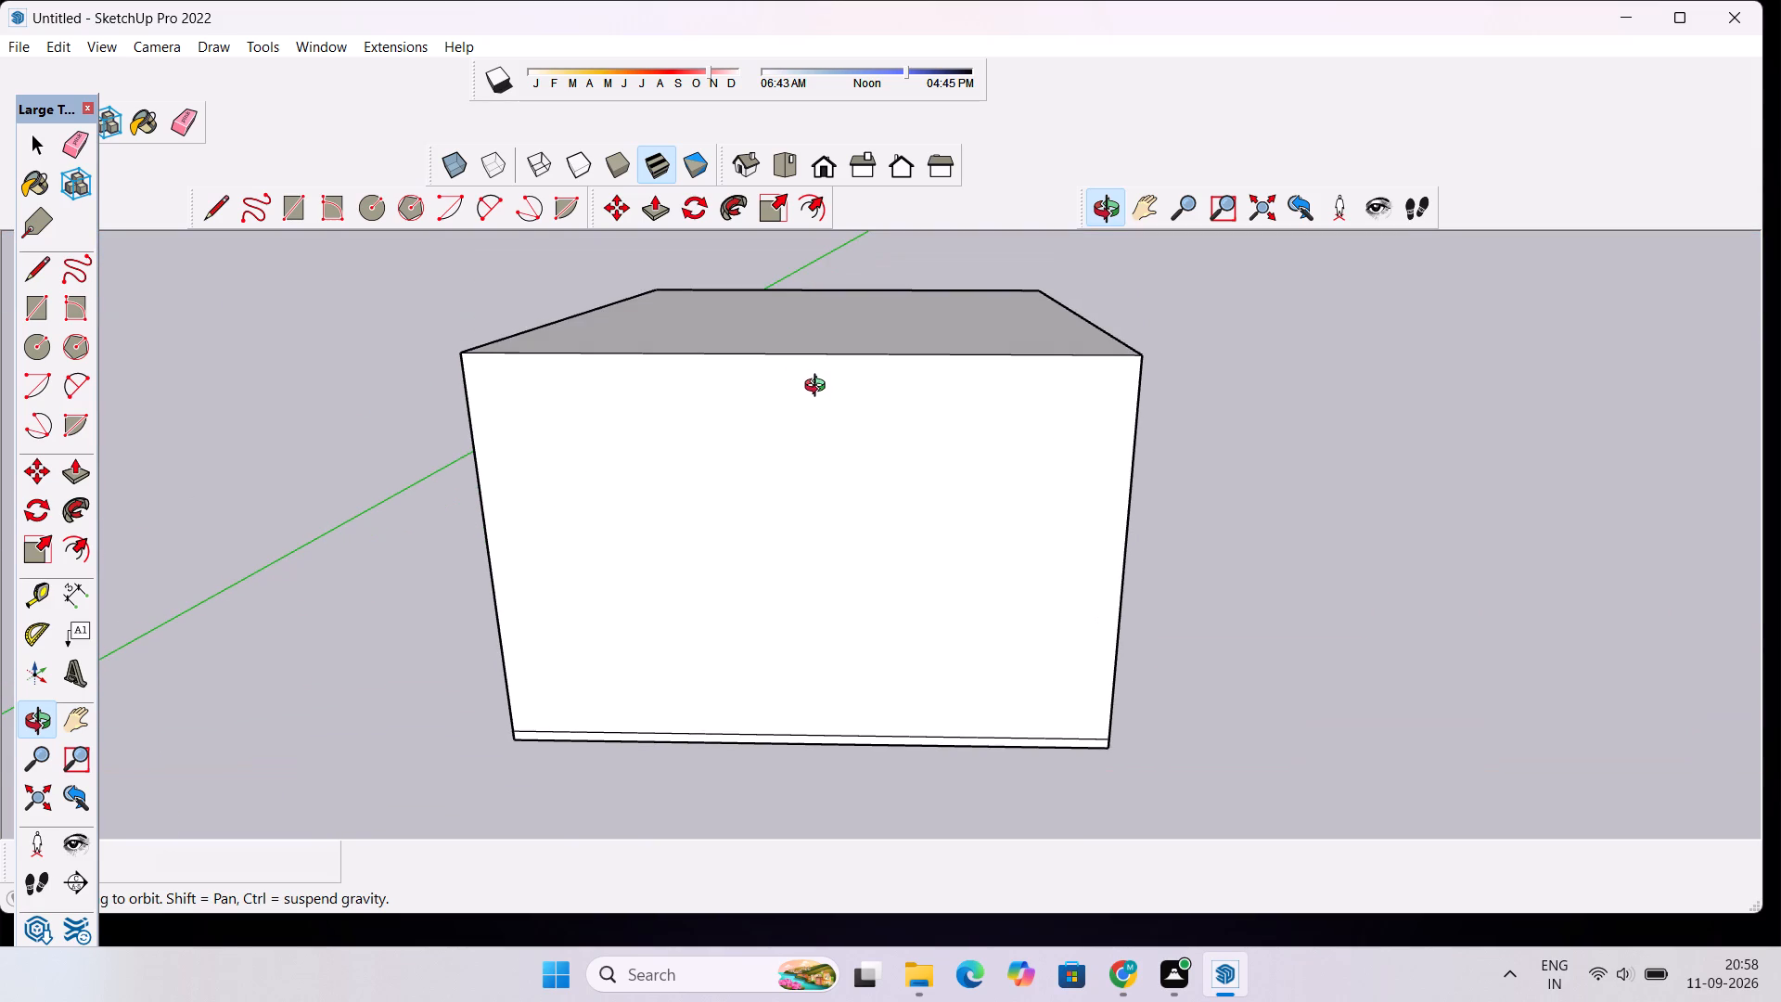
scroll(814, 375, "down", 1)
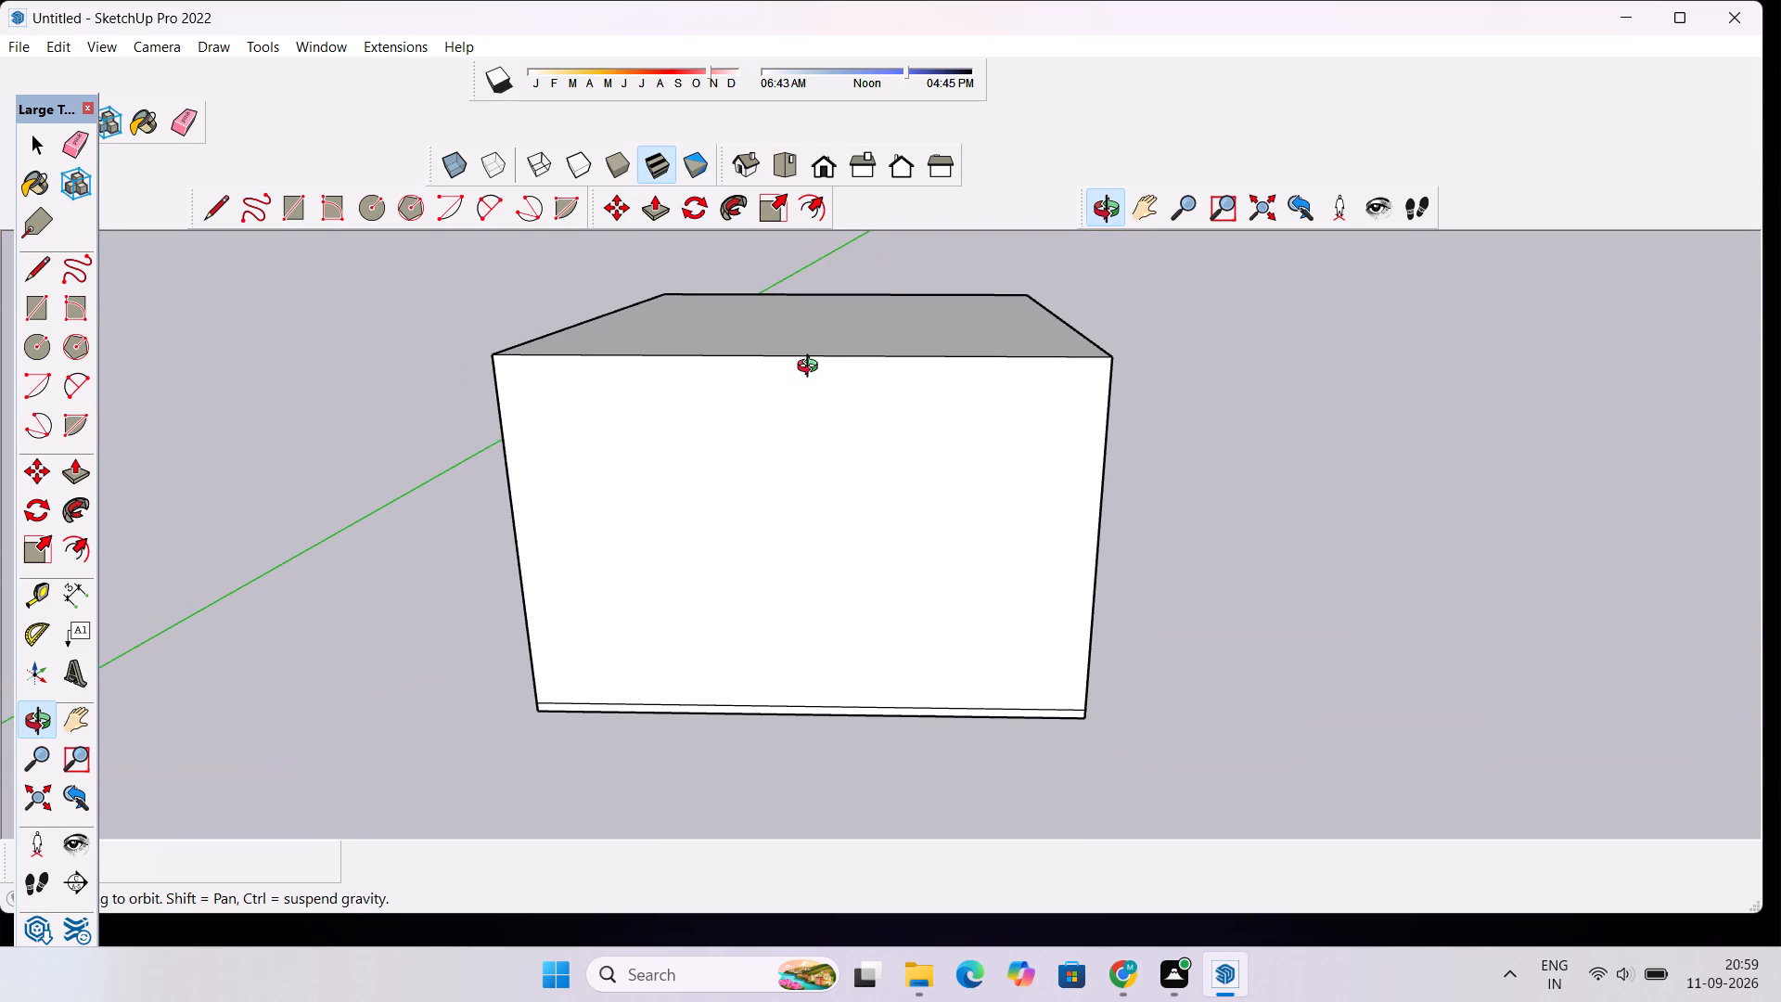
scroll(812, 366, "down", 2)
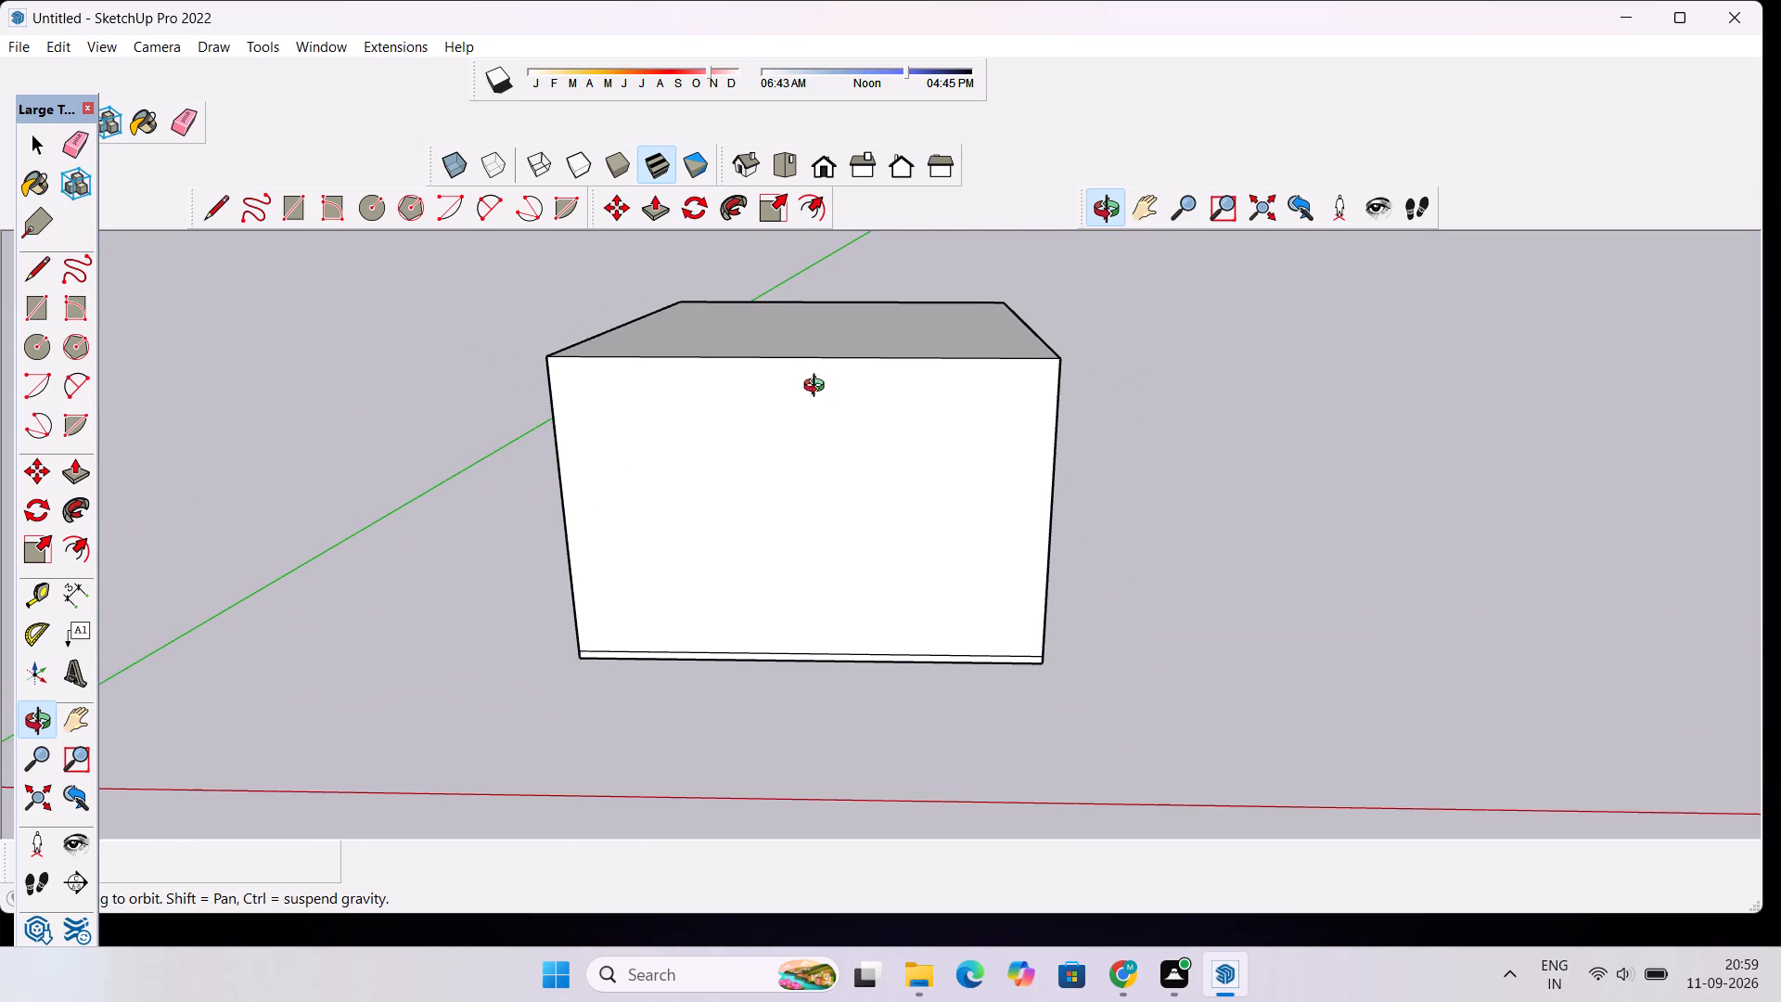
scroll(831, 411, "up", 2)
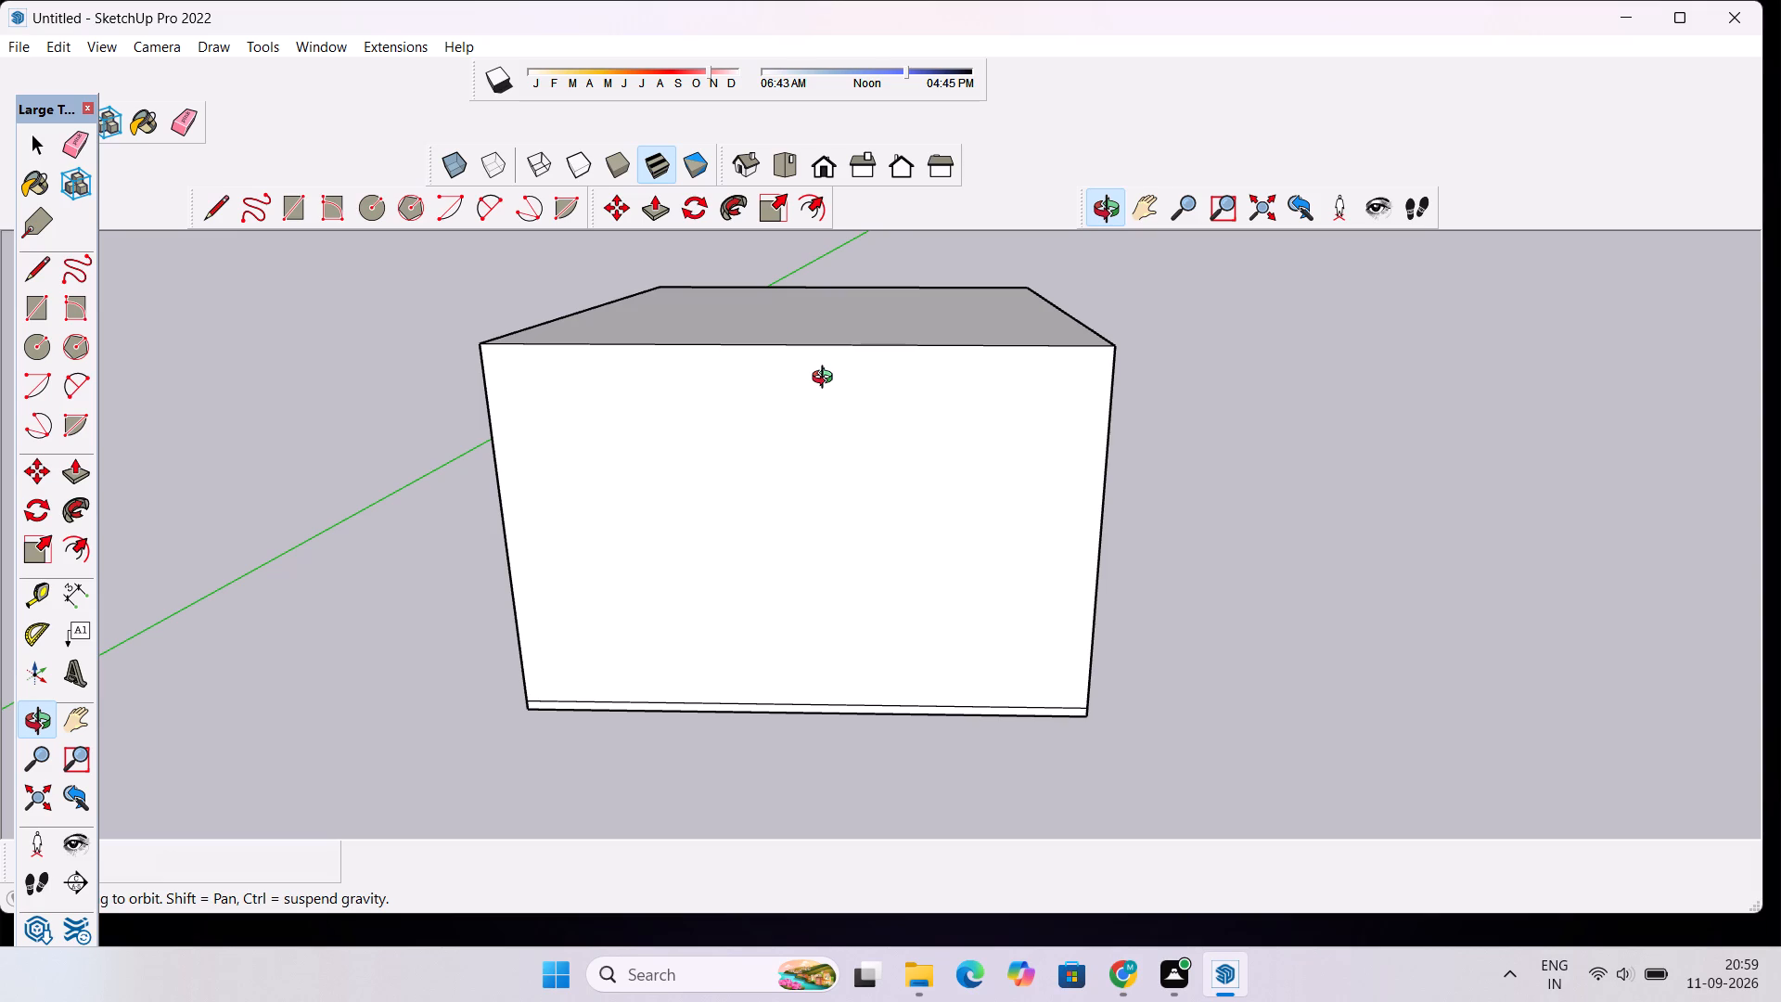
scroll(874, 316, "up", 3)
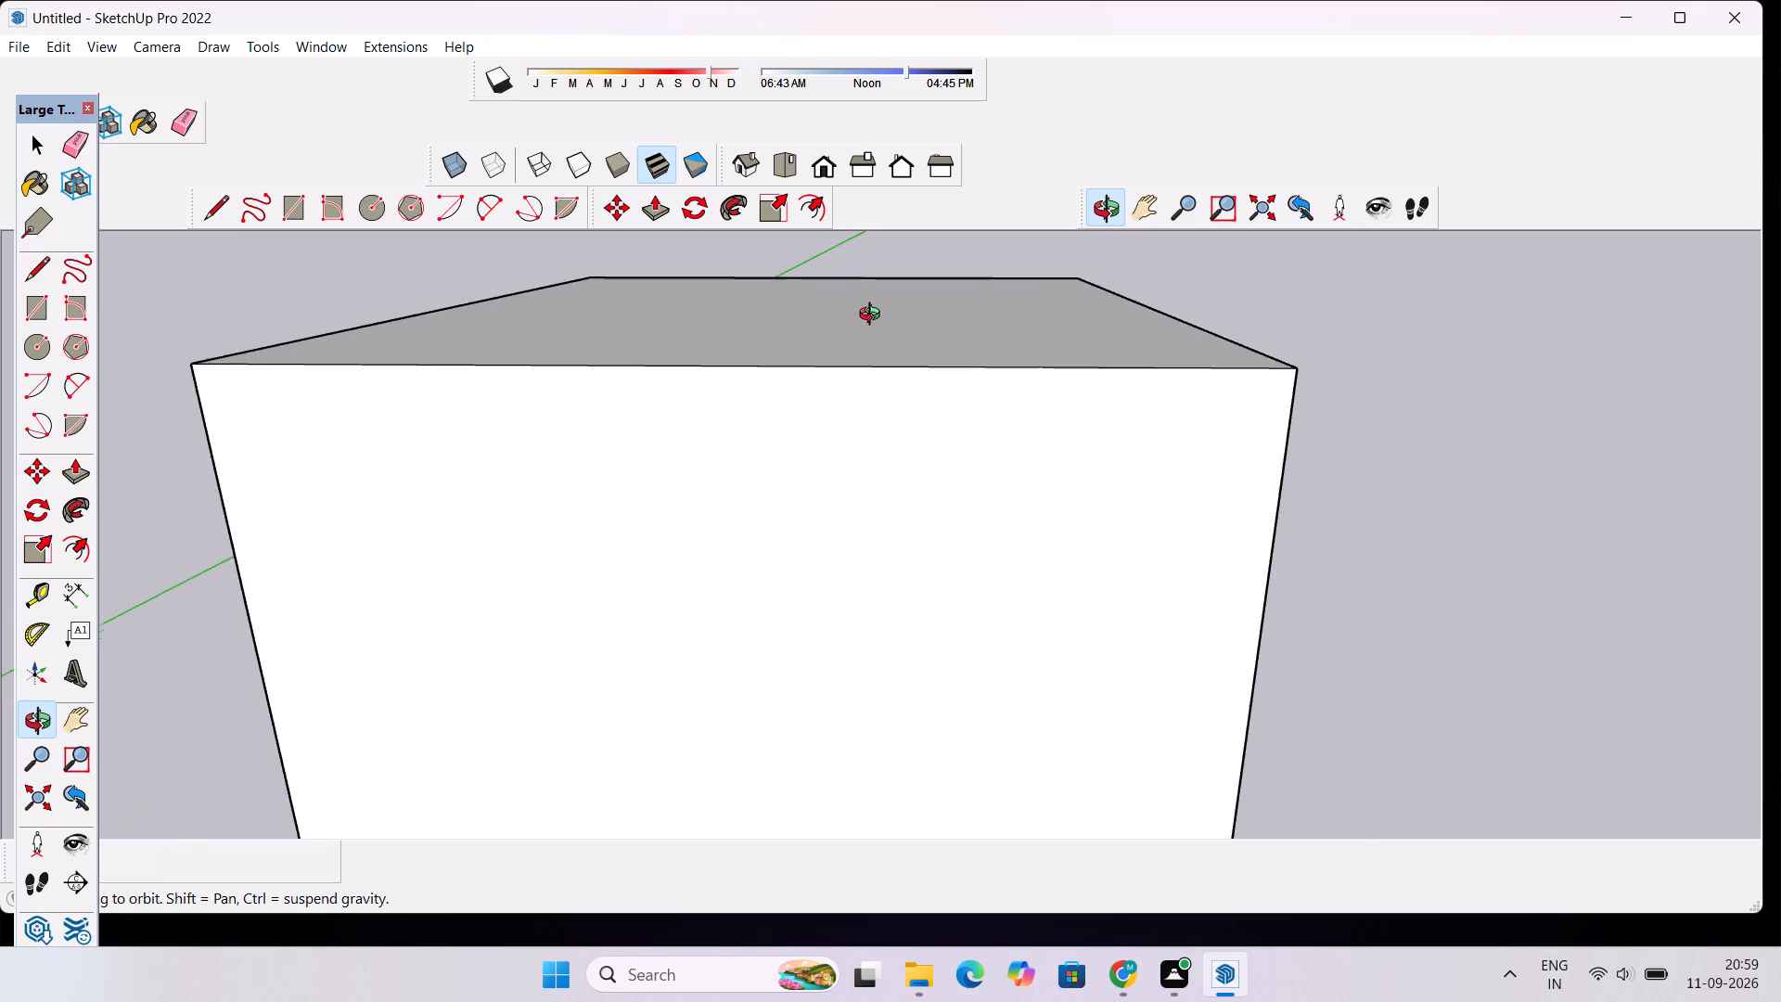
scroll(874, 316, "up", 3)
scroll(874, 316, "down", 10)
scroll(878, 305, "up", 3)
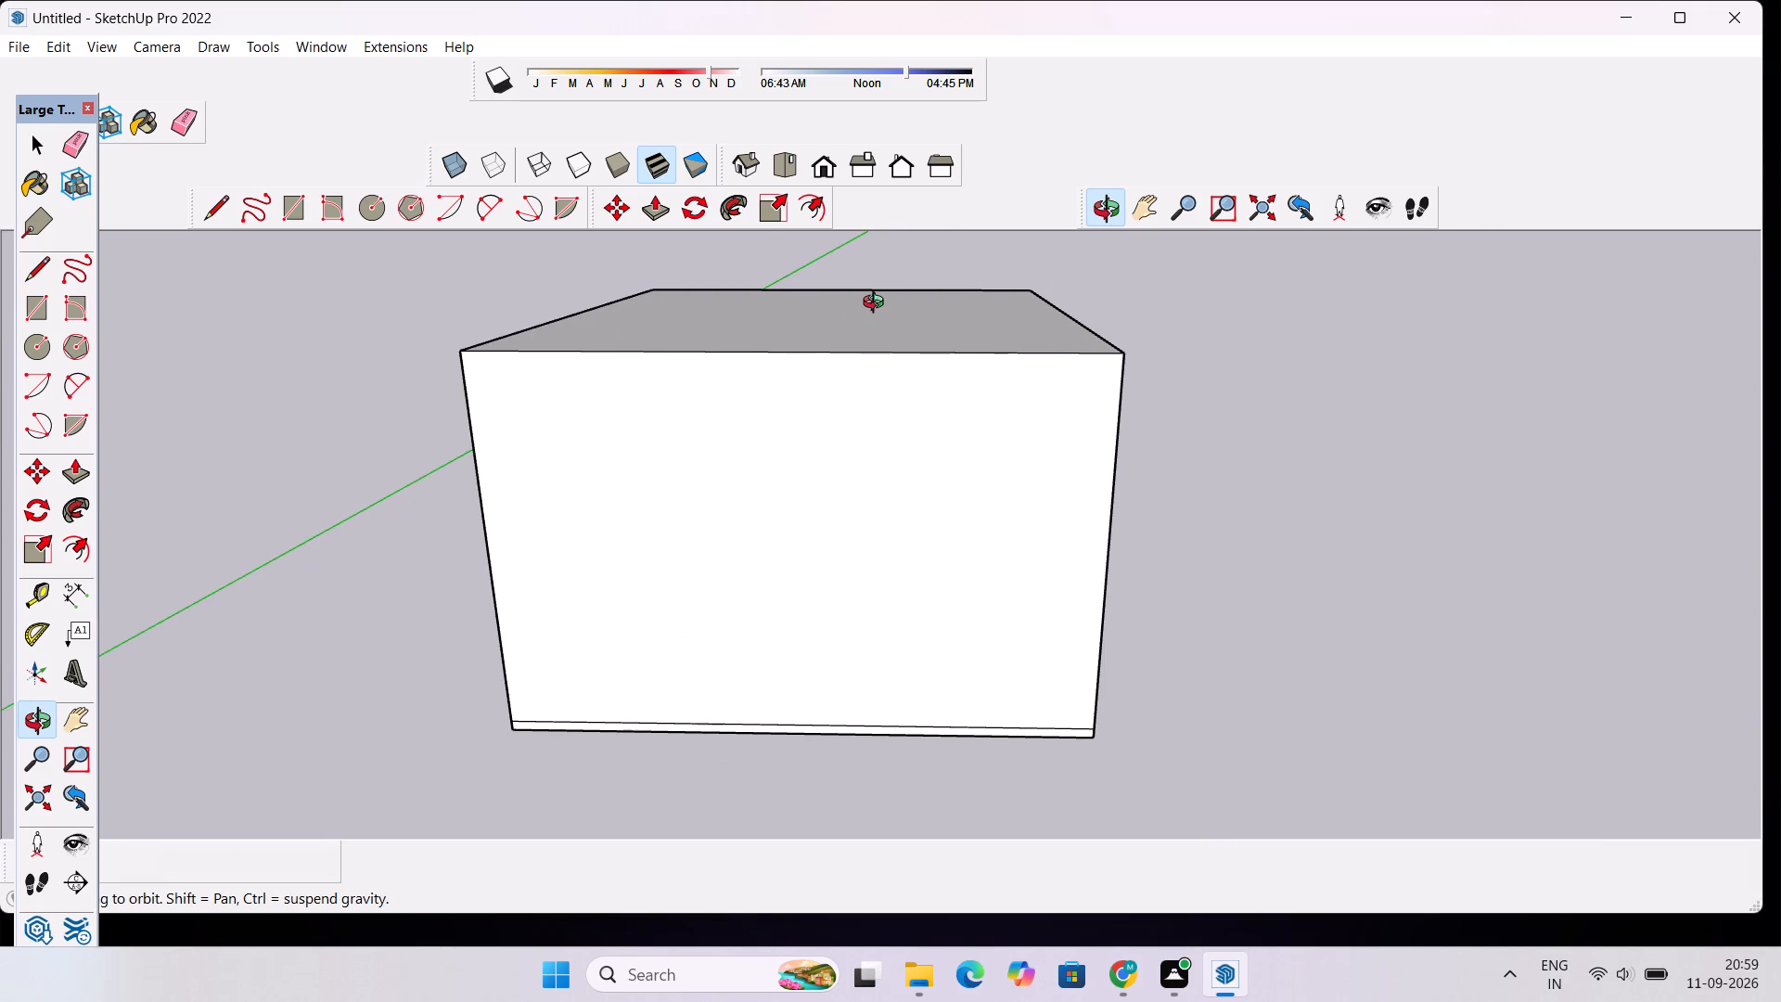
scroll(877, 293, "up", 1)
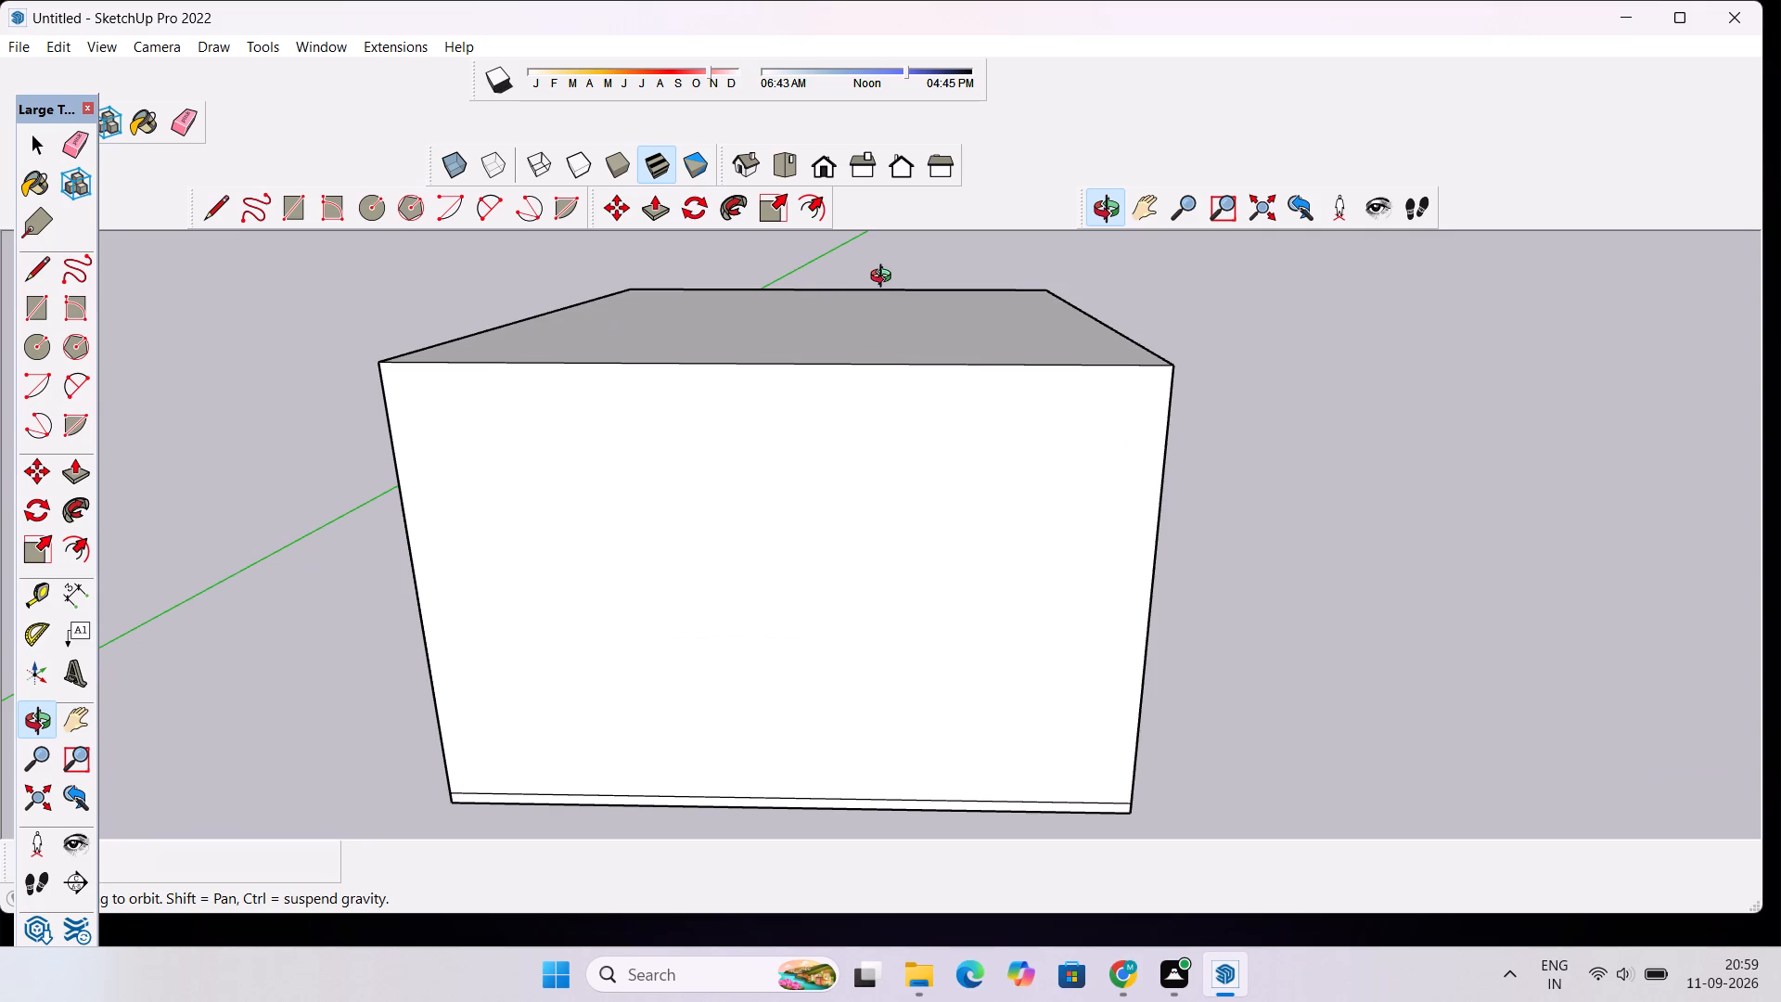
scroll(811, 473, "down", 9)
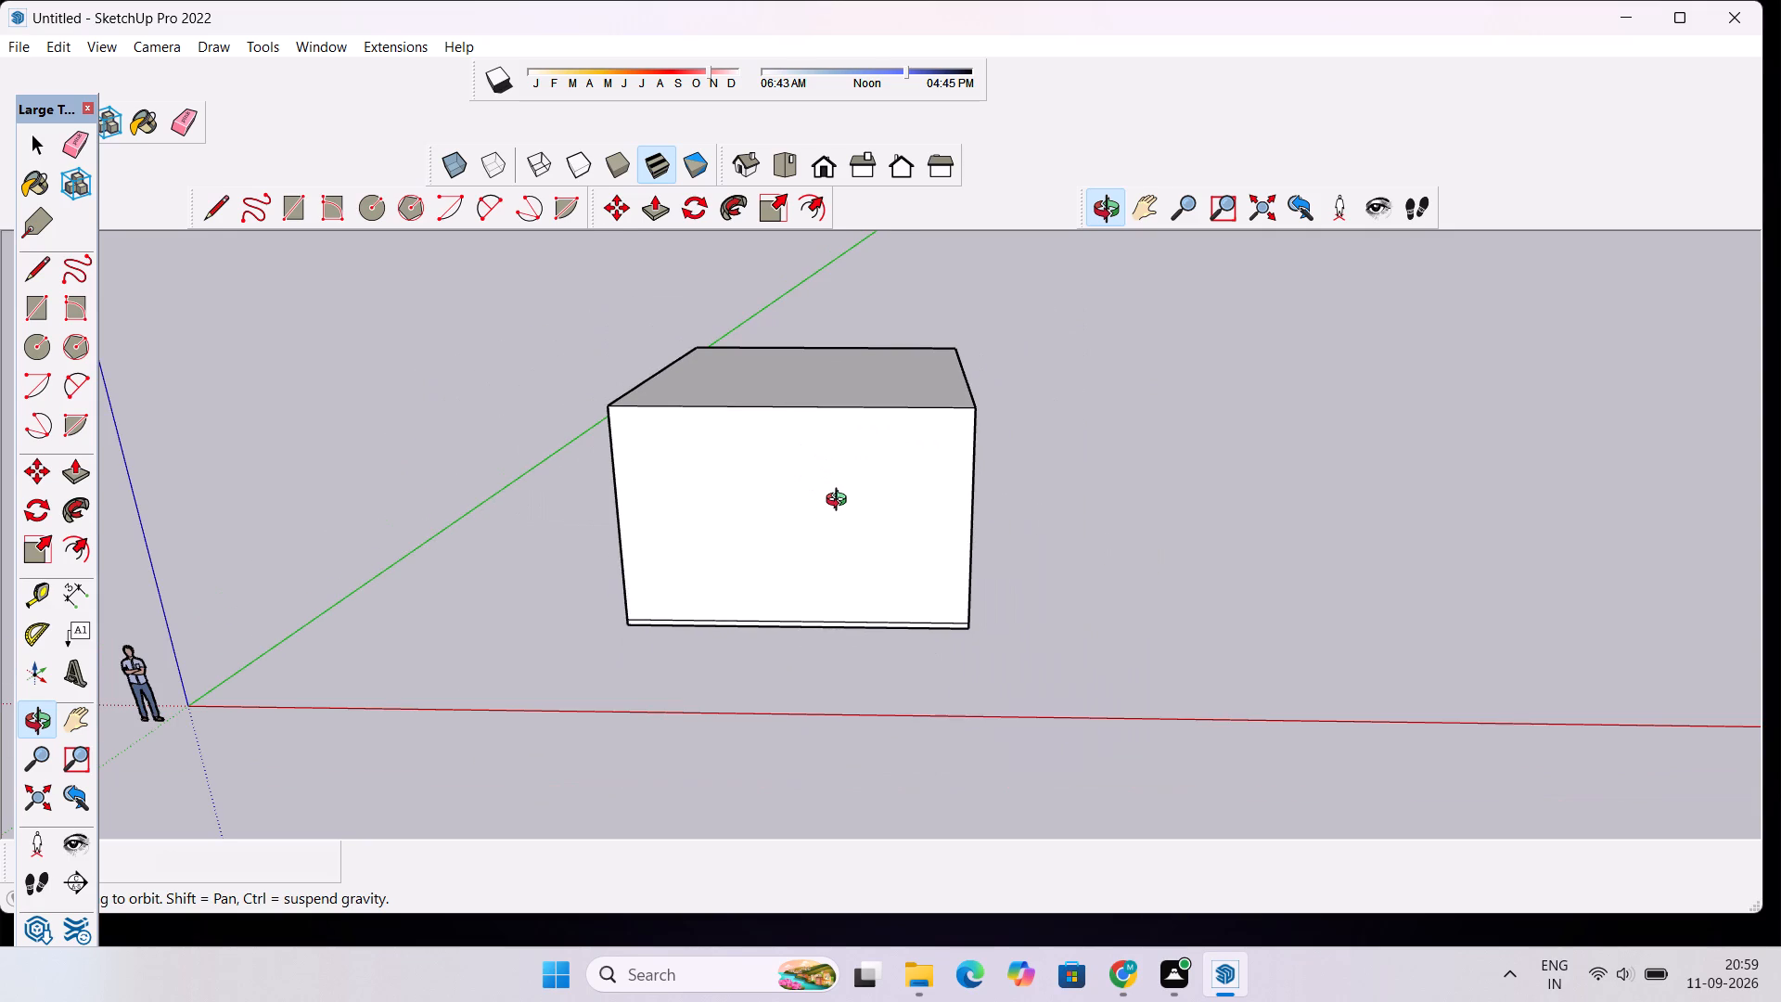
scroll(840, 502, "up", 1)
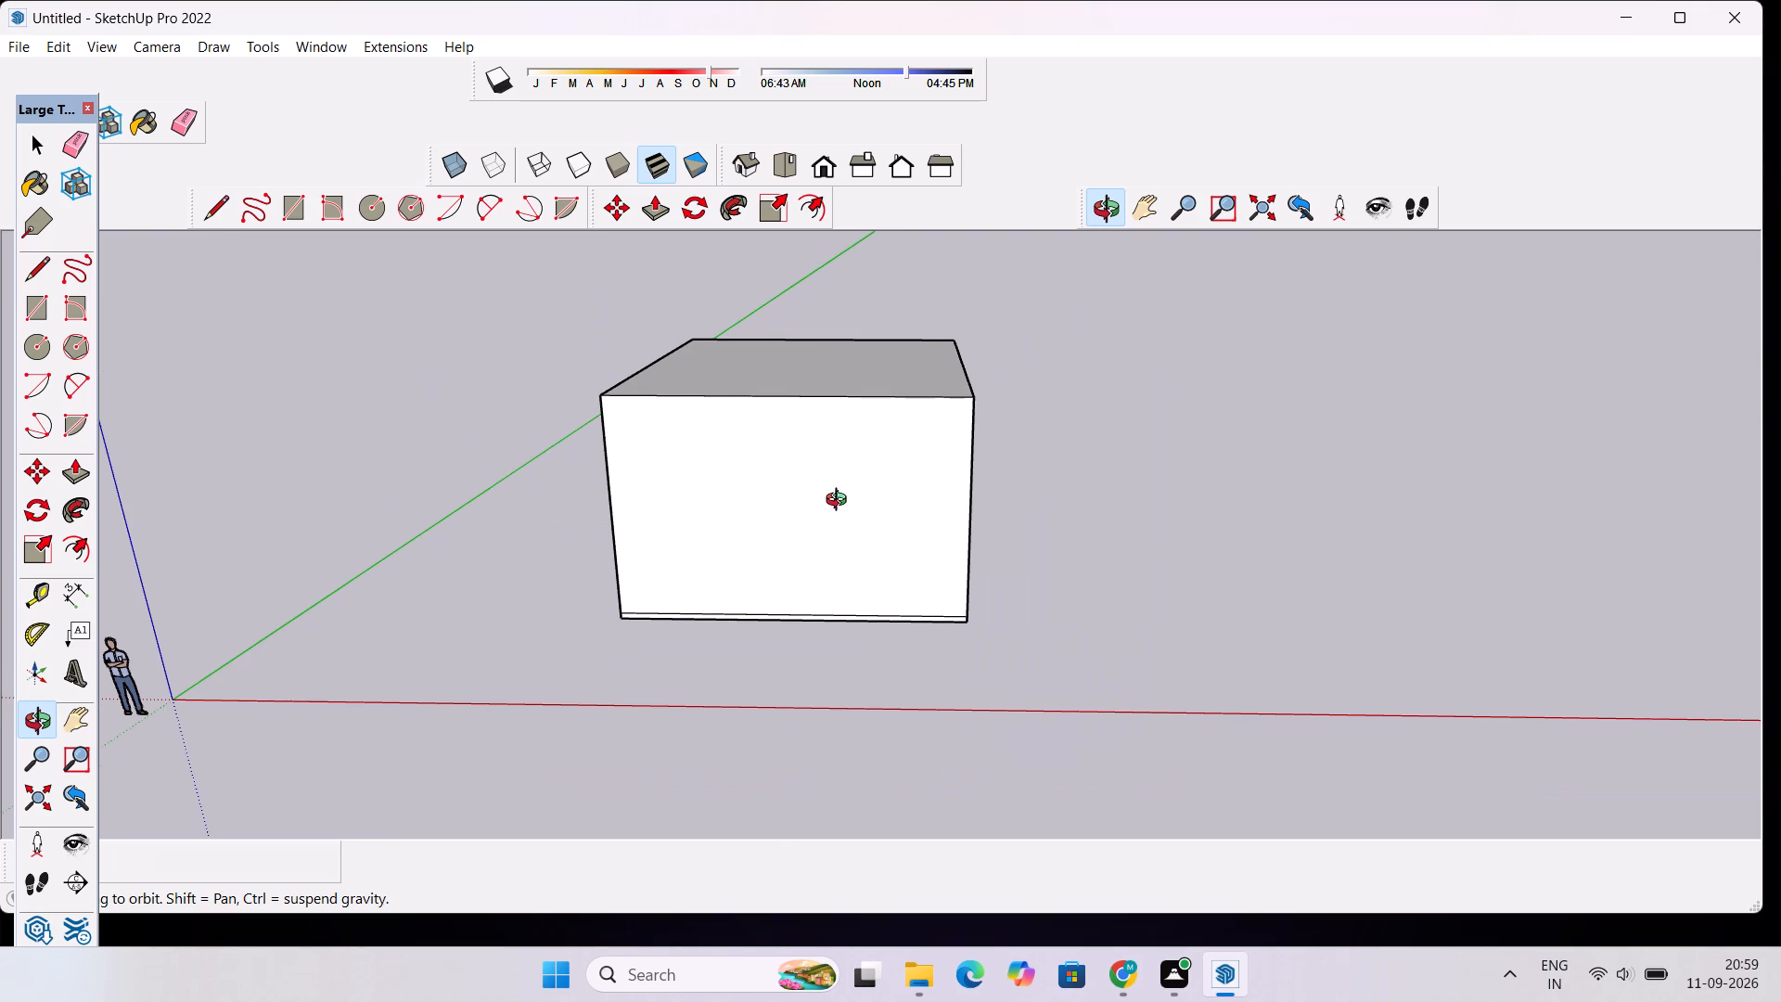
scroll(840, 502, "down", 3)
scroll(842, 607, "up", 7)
Delete the horizontal line near the base of the block's front face that divides the slab from the upper wall.
key("space")
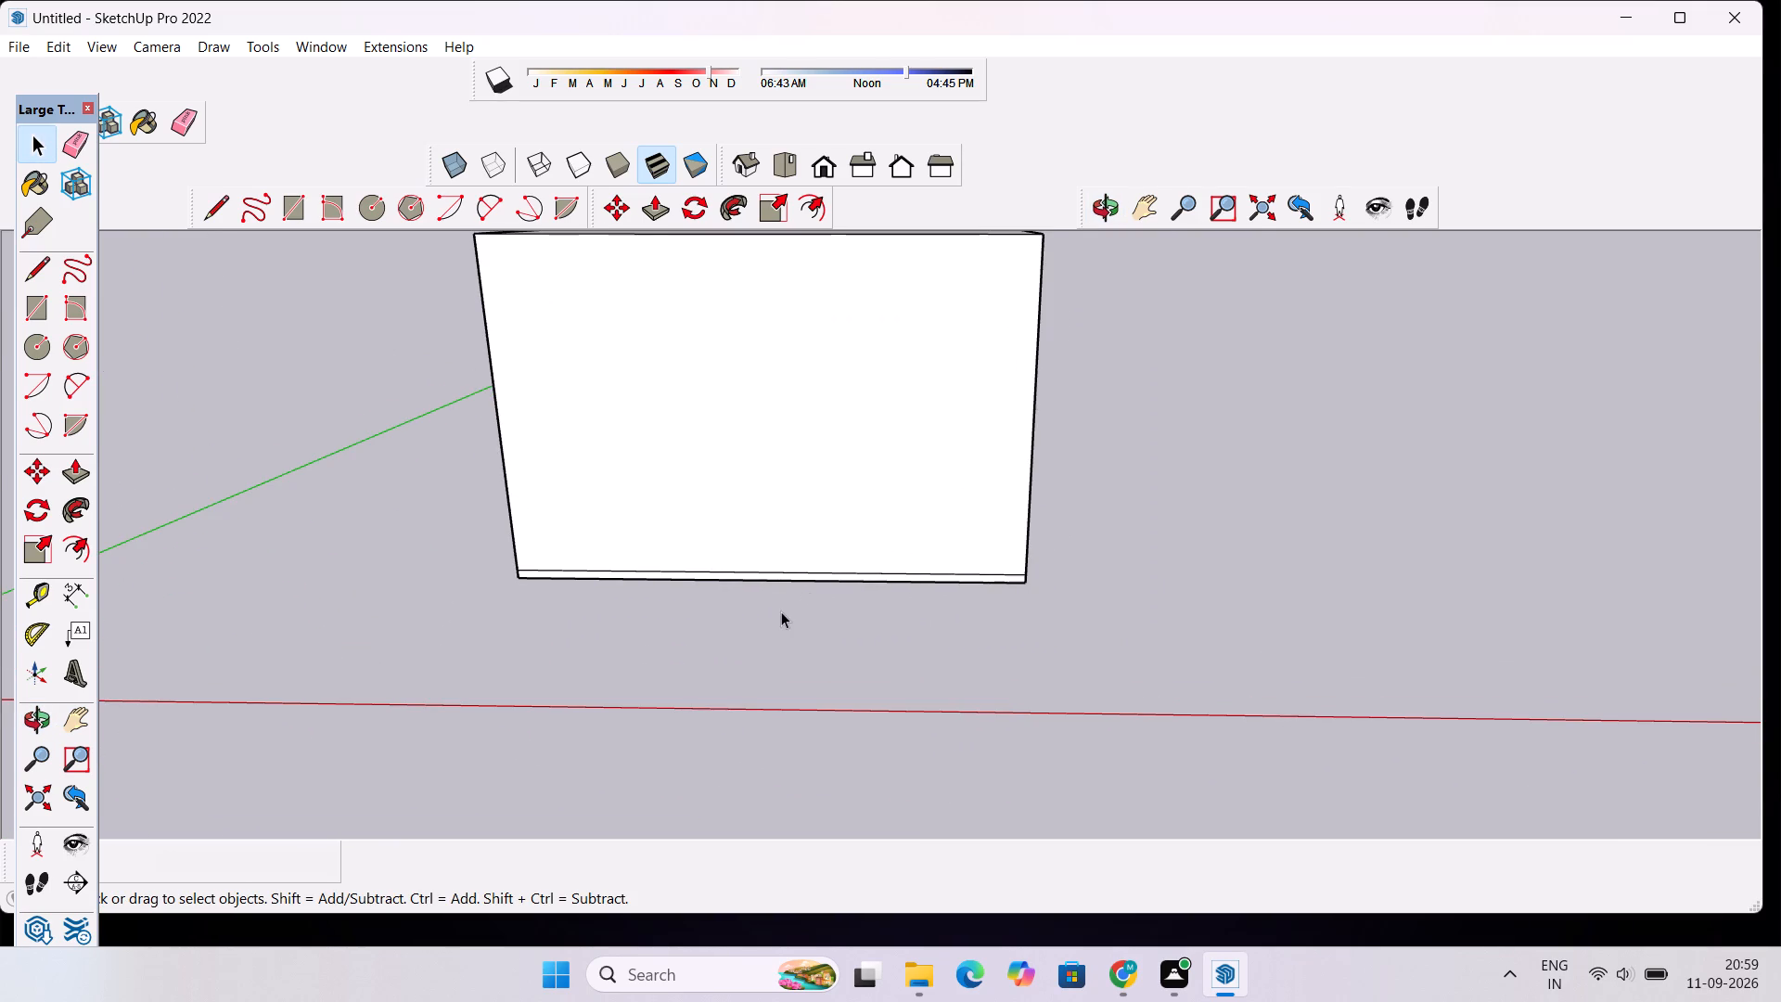
scroll(781, 611, "up", 6)
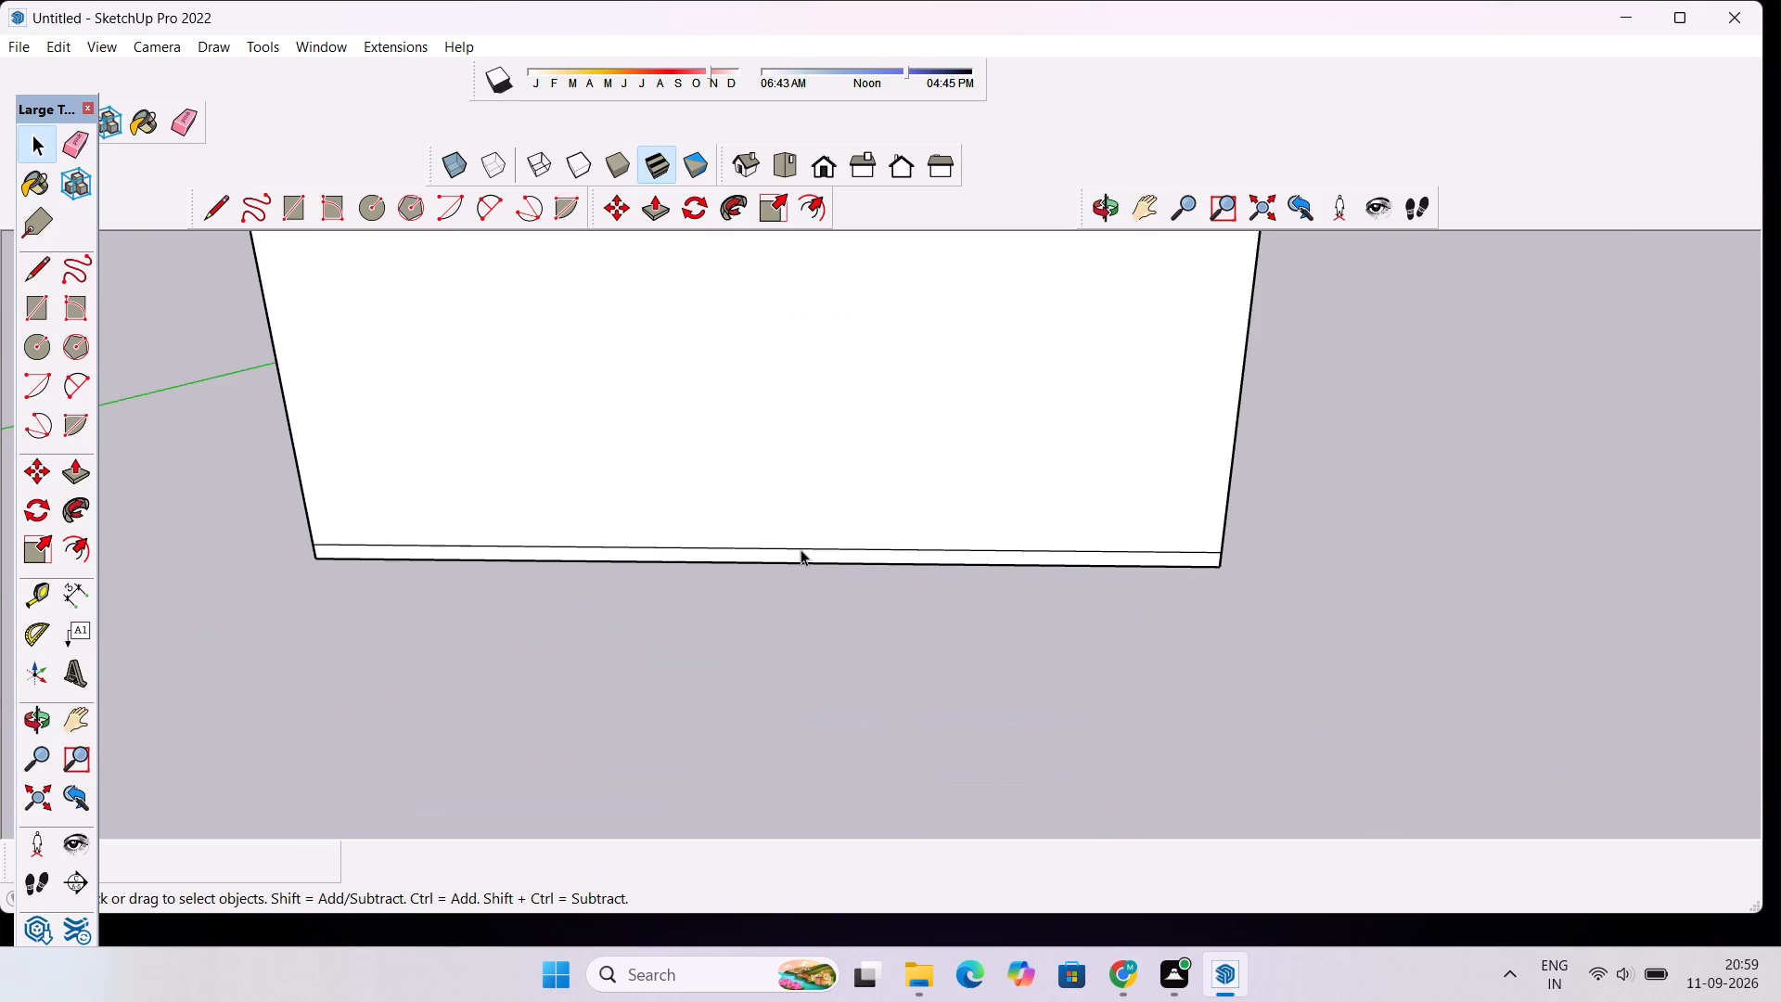
left_click(801, 546)
left_click(886, 661)
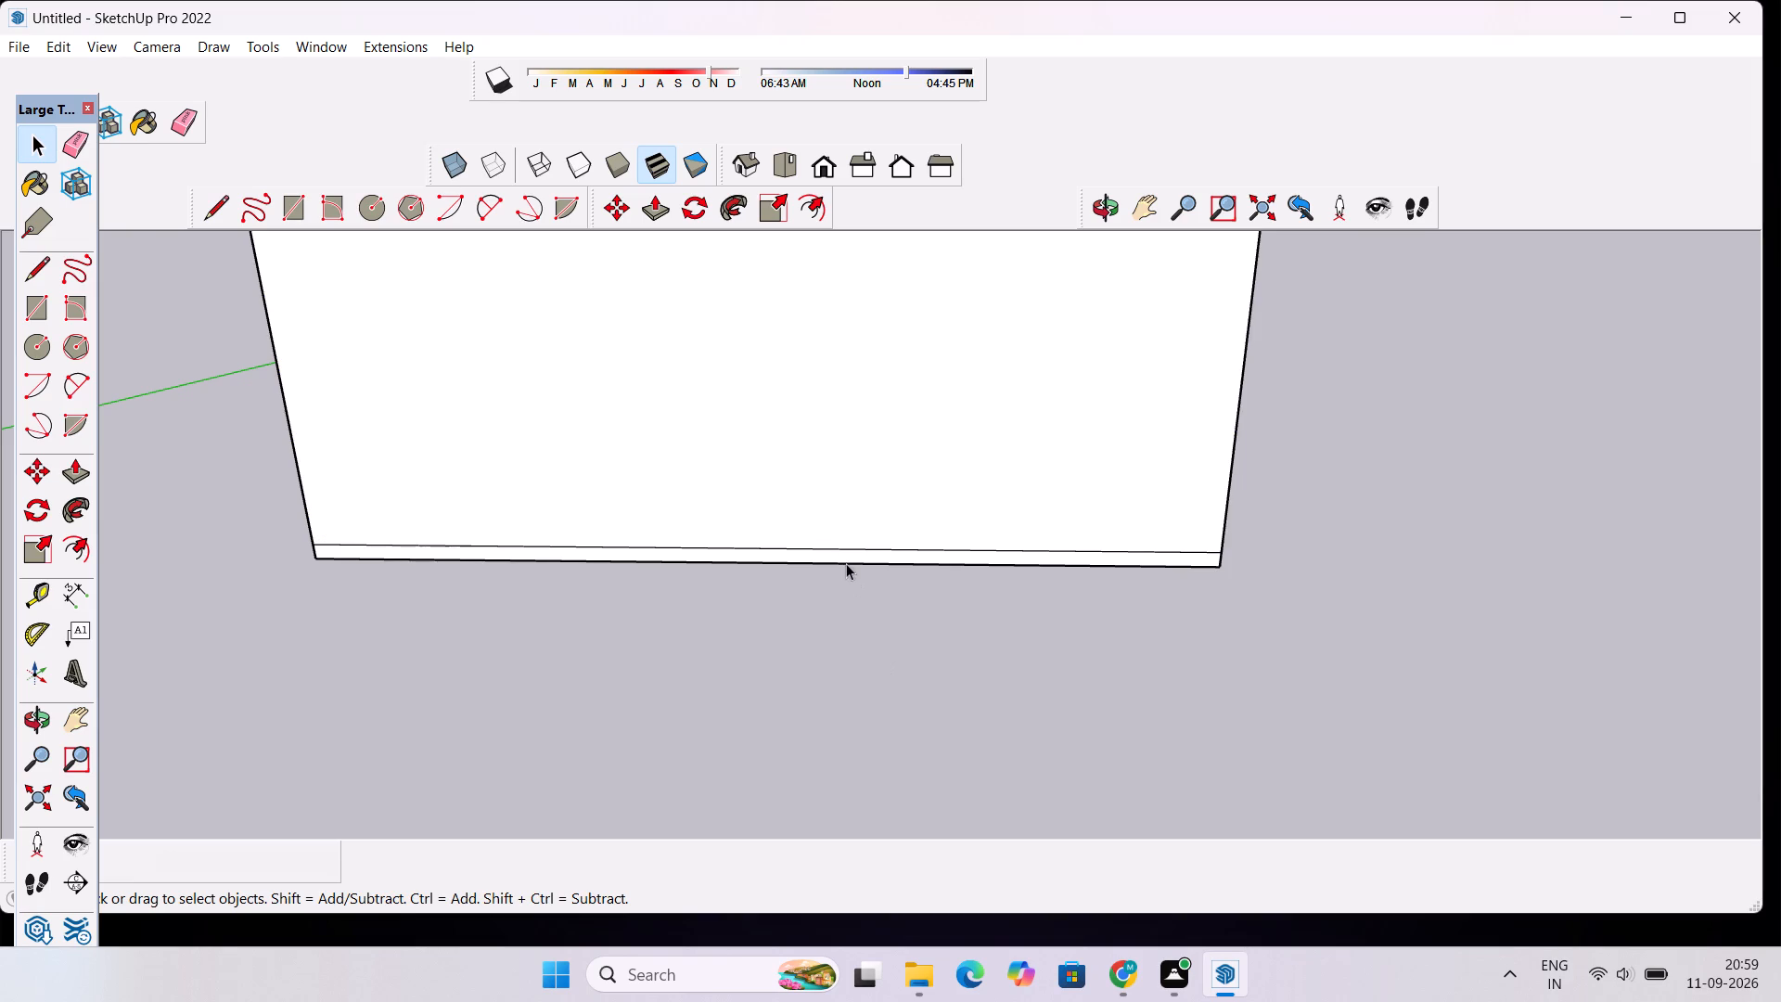
left_click(845, 549)
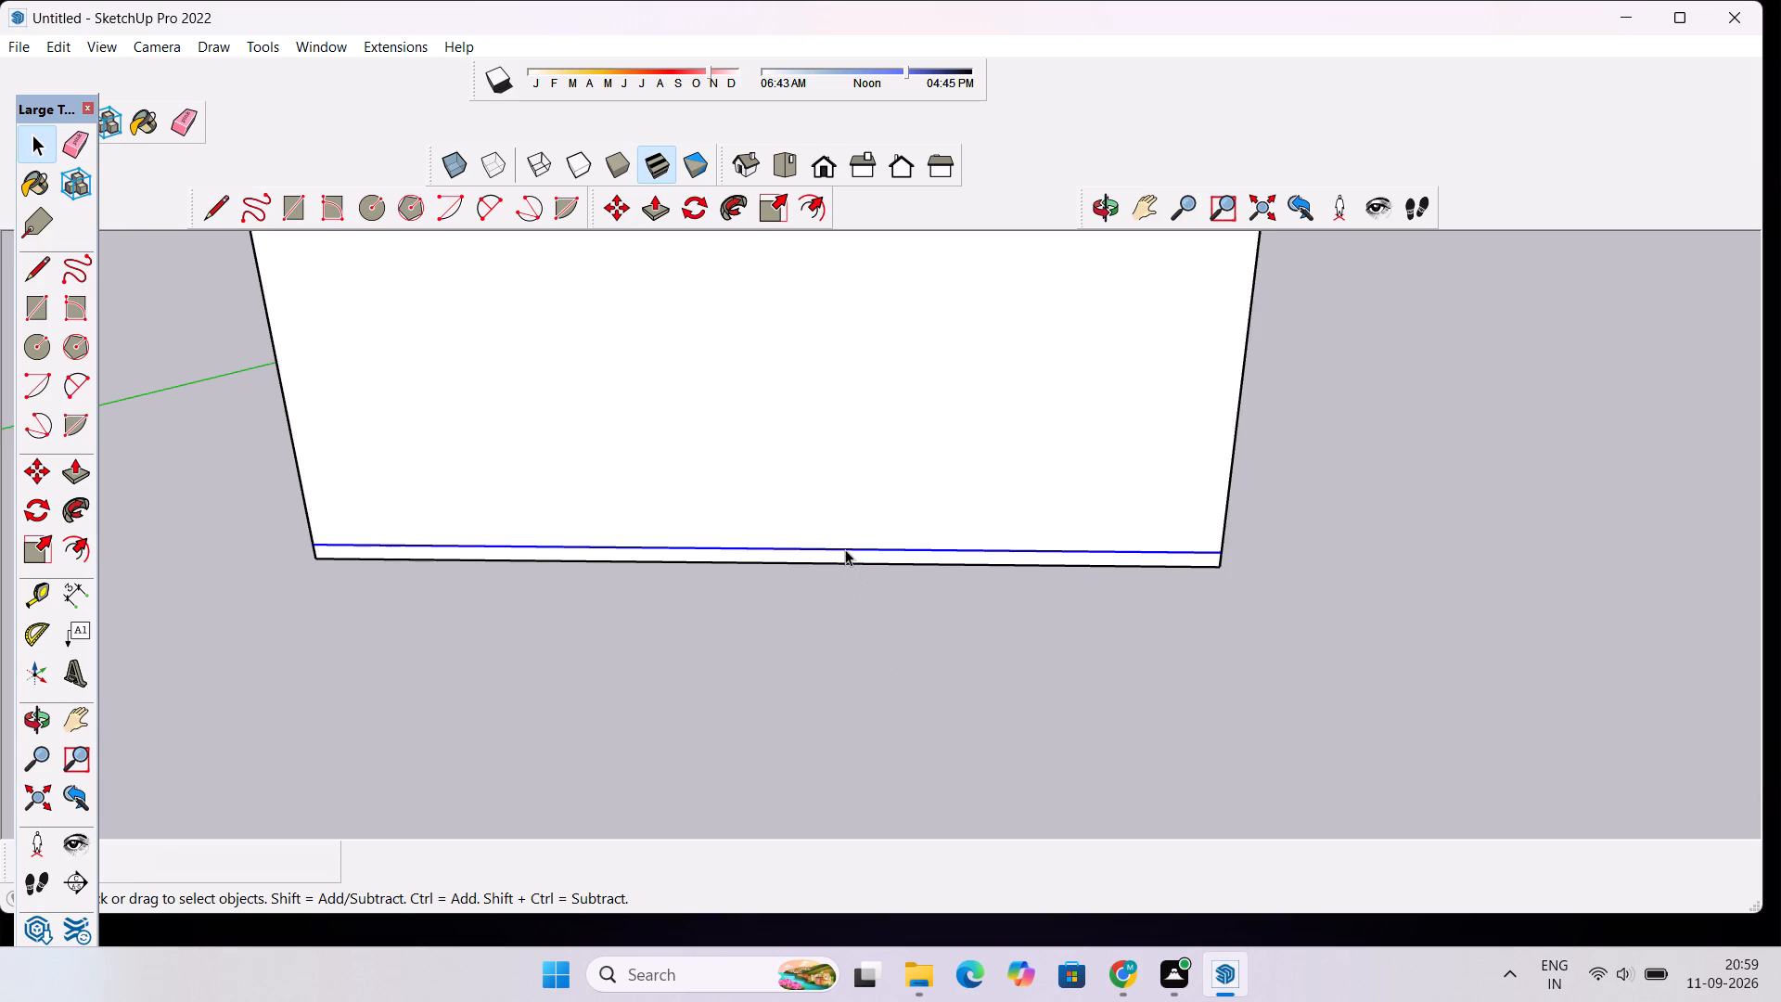
key("Delete")
Examine the block's front face and bottom edge from near and far.
scroll(818, 548, "down", 13)
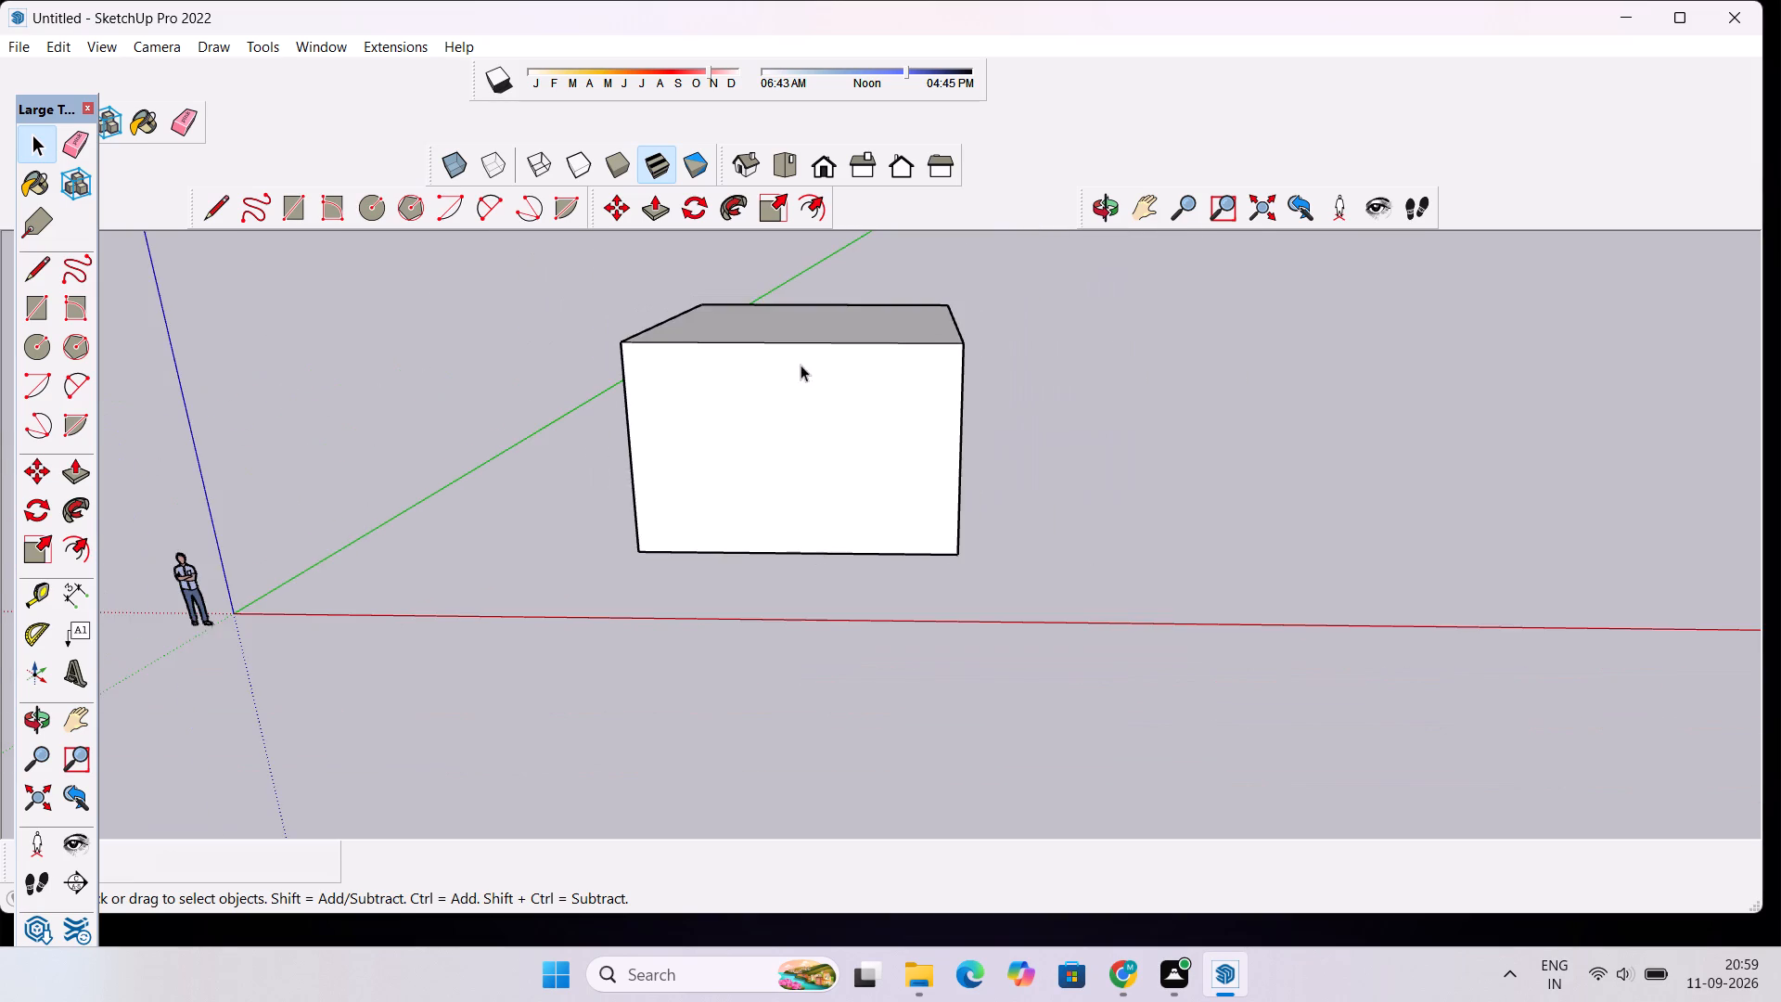
scroll(801, 345, "up", 4)
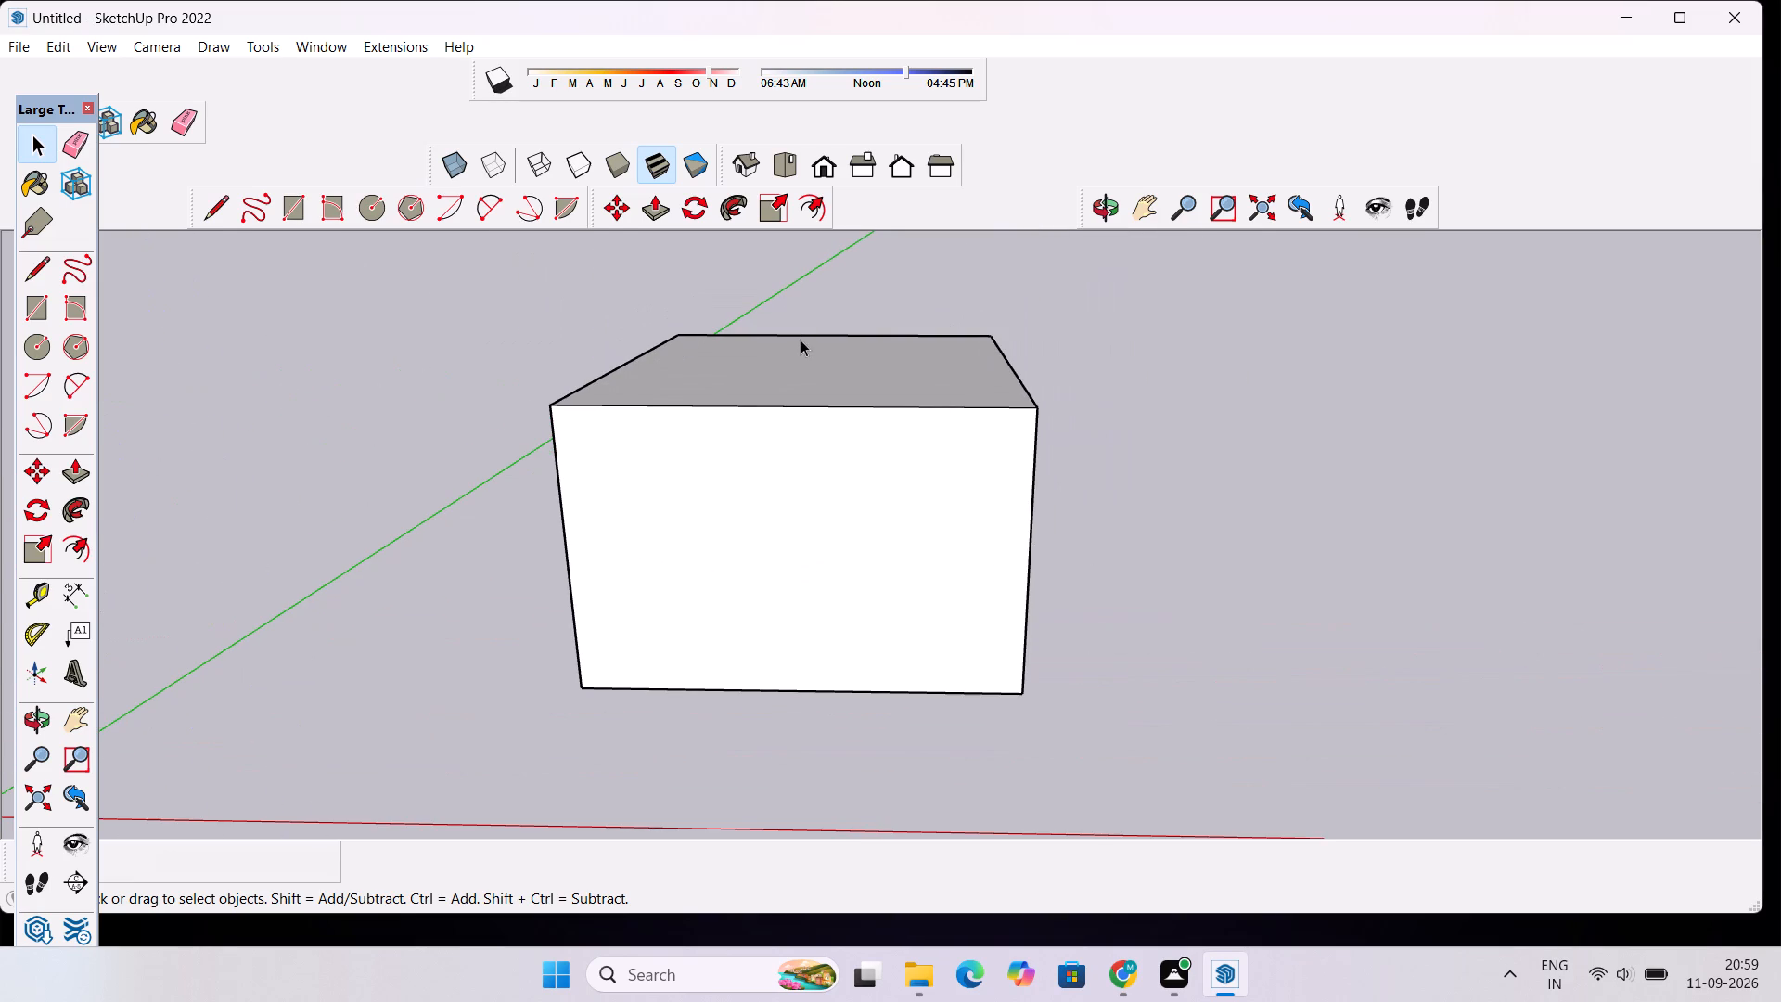
scroll(1052, 18, "down", 2)
scroll(775, 443, "down", 2)
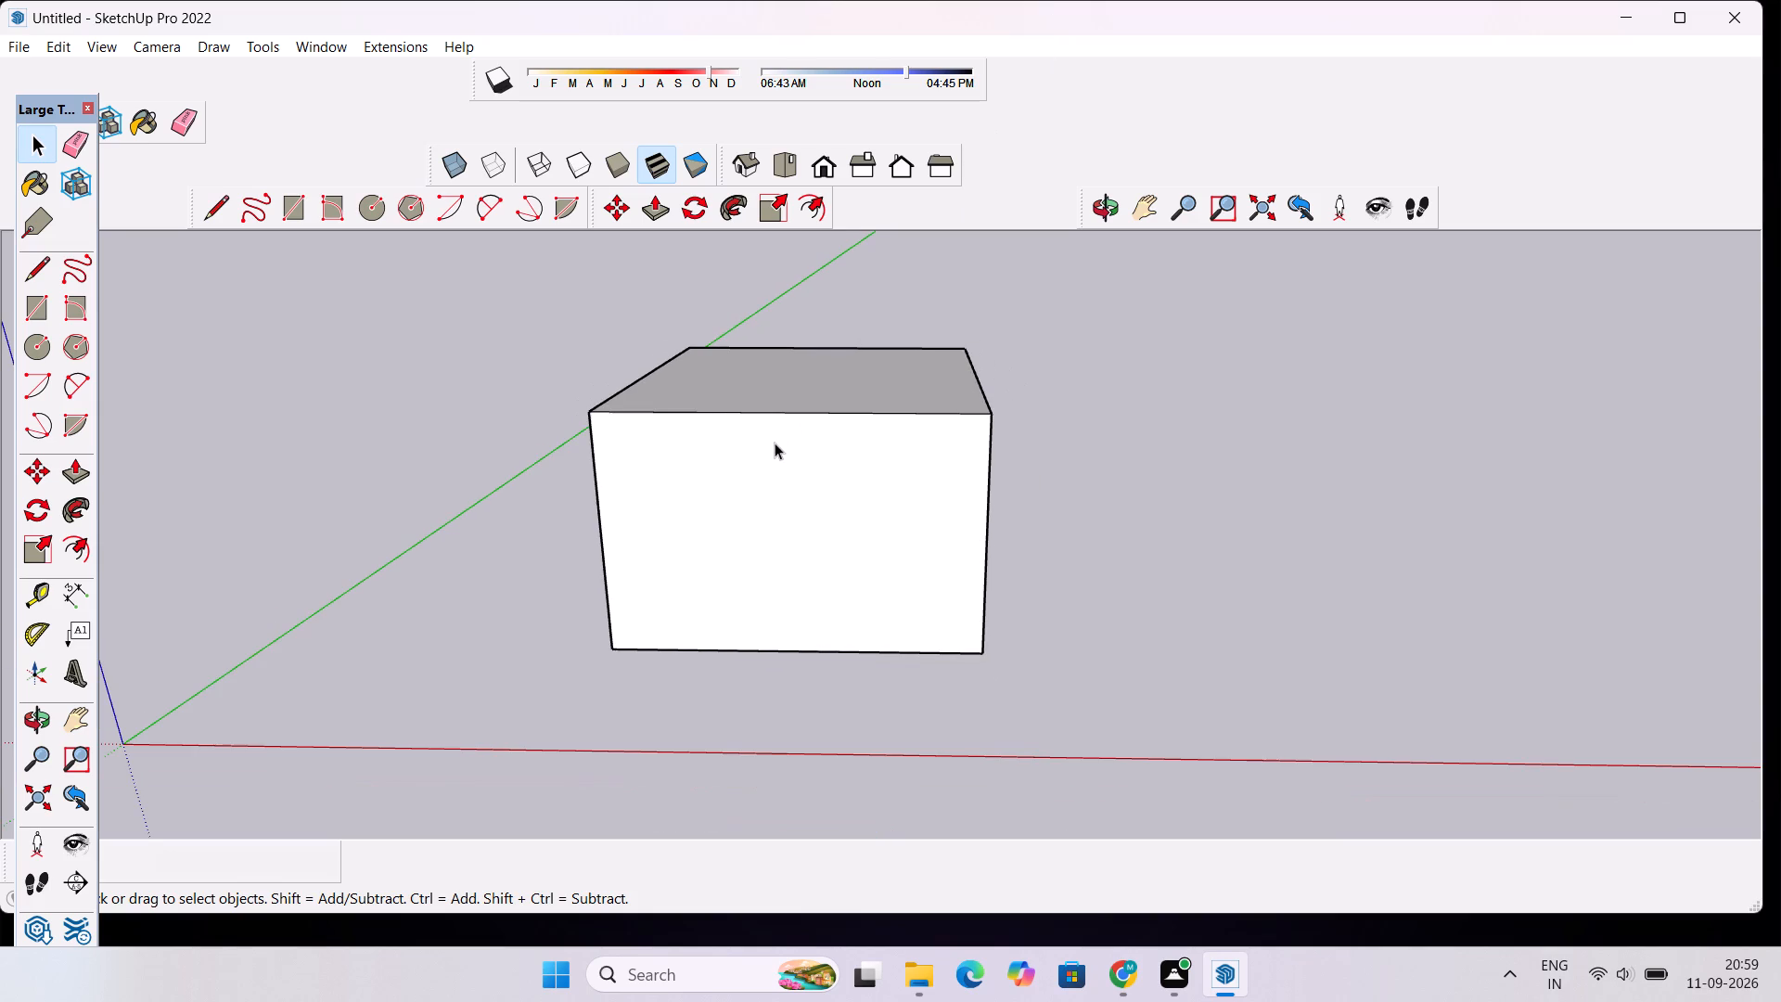
scroll(759, 423, "down", 3)
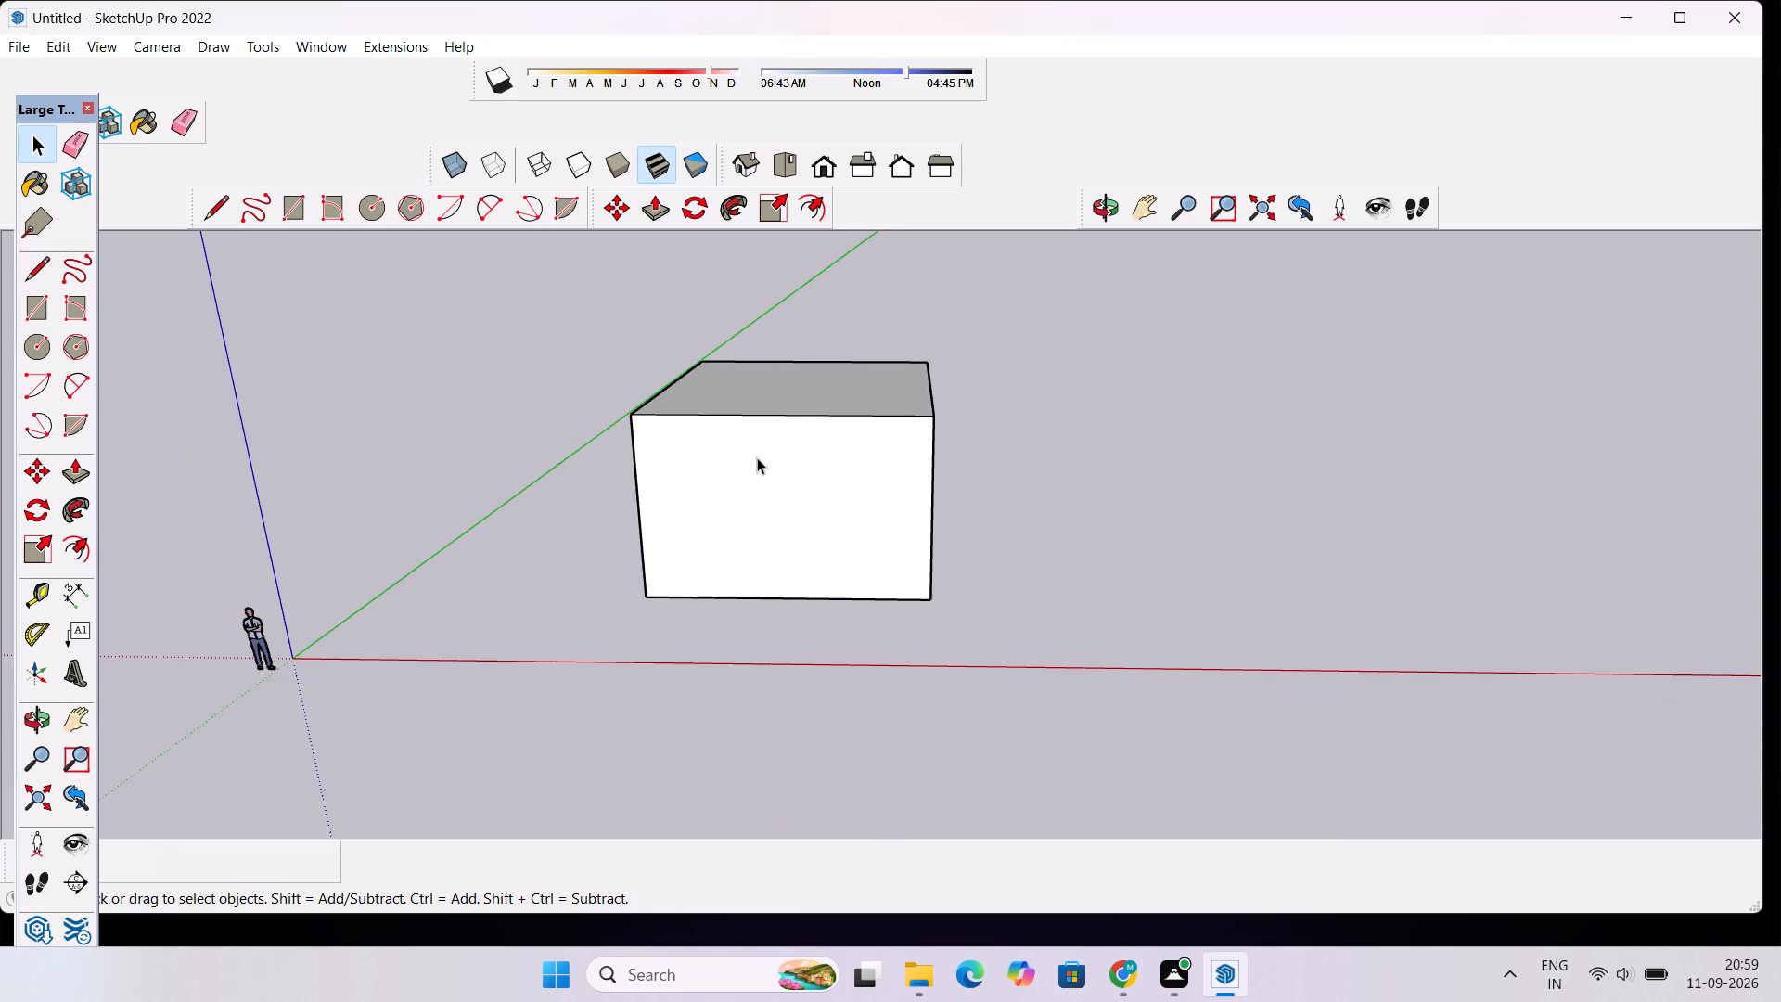
scroll(827, 586, "up", 4)
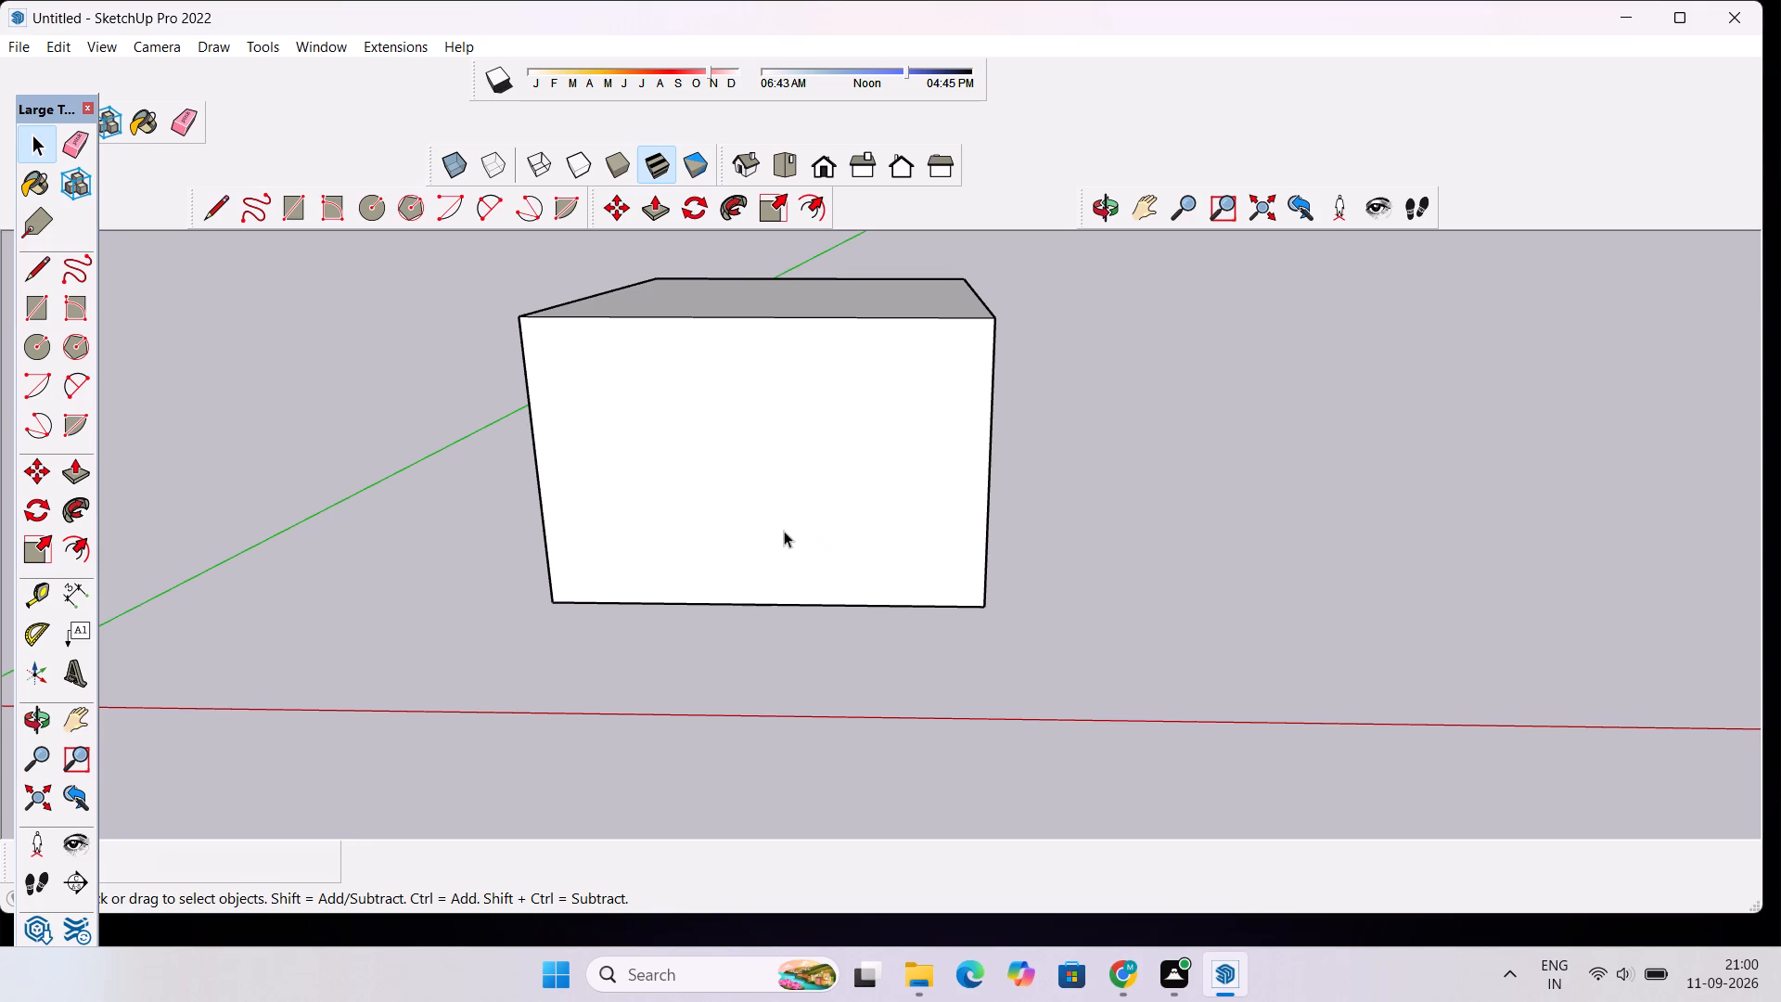
scroll(653, 502, "up", 4)
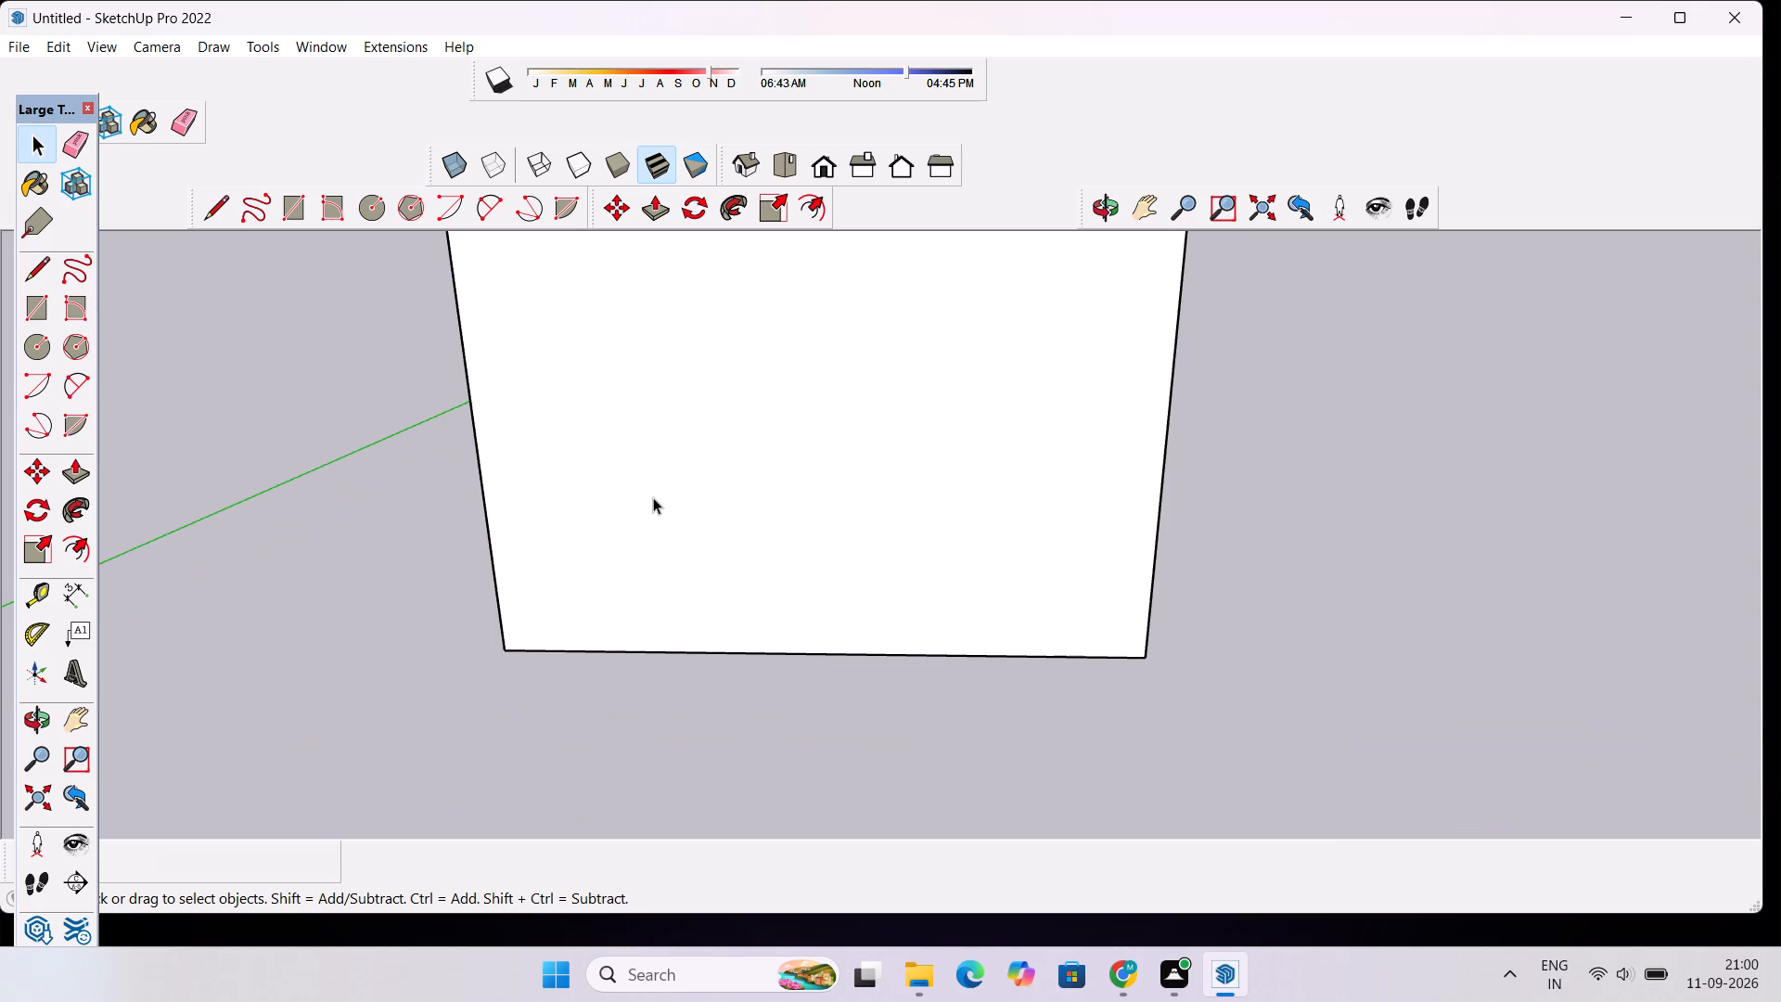
Draw a 7' line up the front face's right vertical edge from near its base, and a 9' horizontal line inward from its top.
scroll(650, 518, "down", 11)
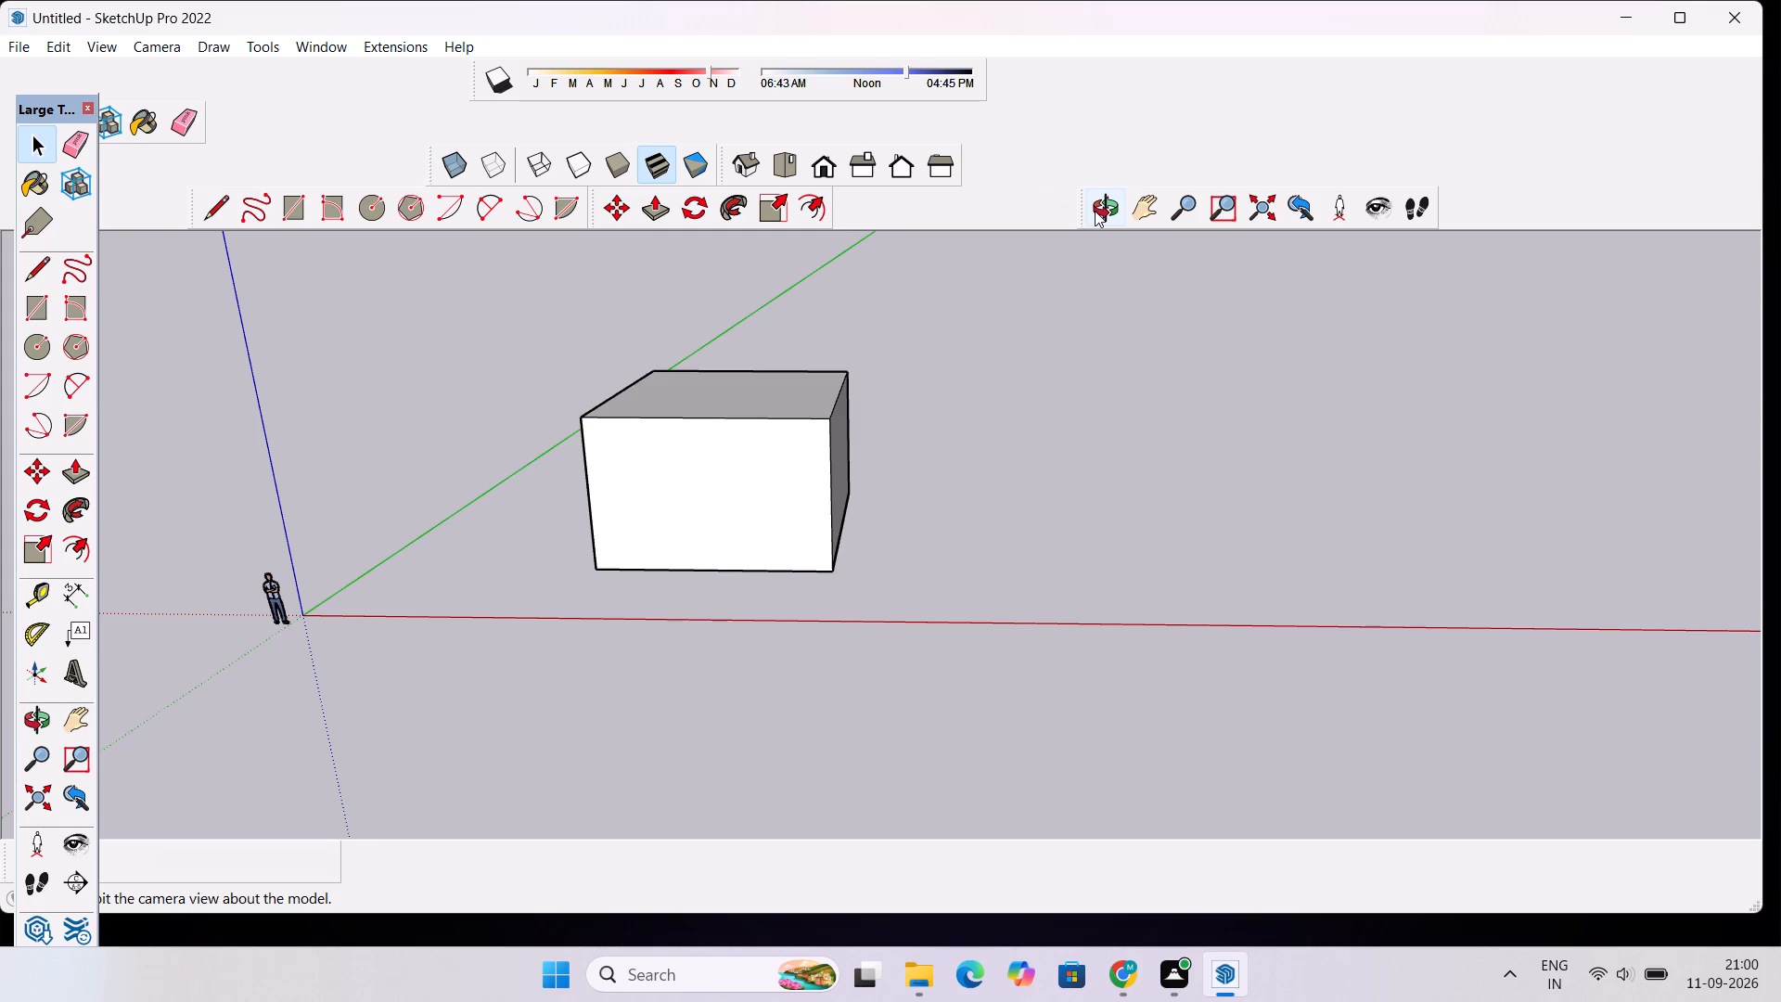
left_click(1095, 211)
left_click_drag(739, 514, 752, 471)
scroll(679, 469, "up", 6)
left_click_drag(679, 469, 705, 522)
key("space")
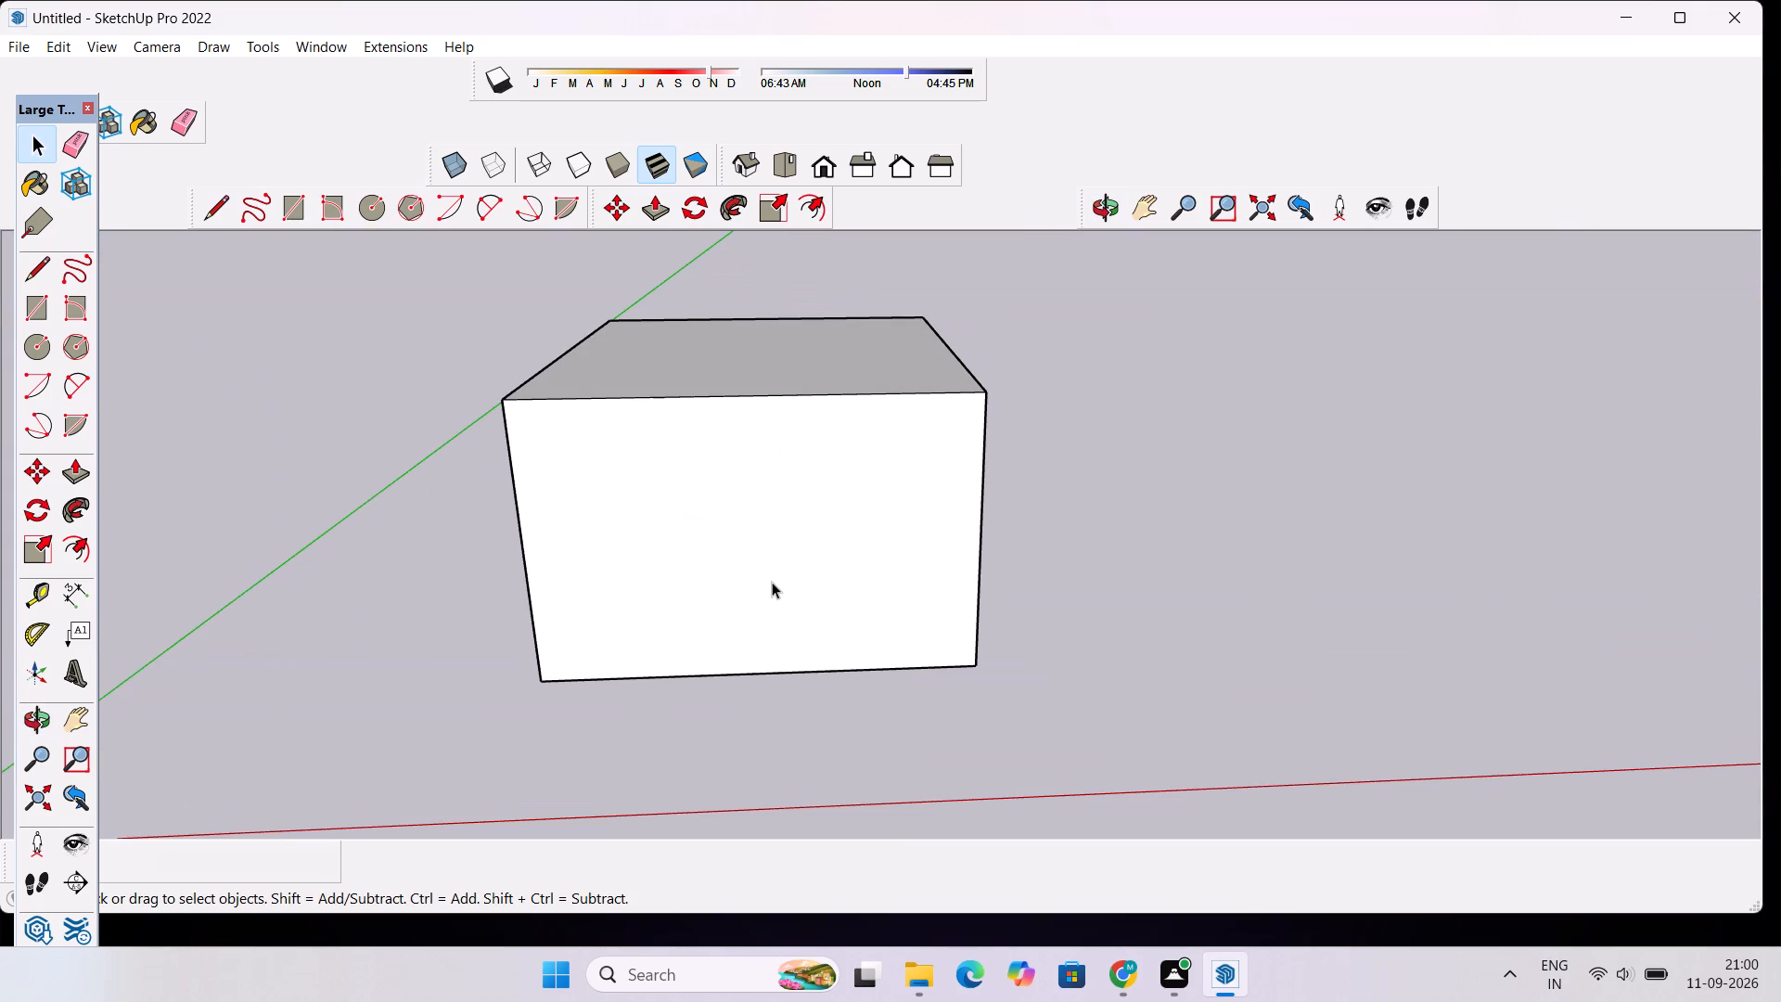
key("l")
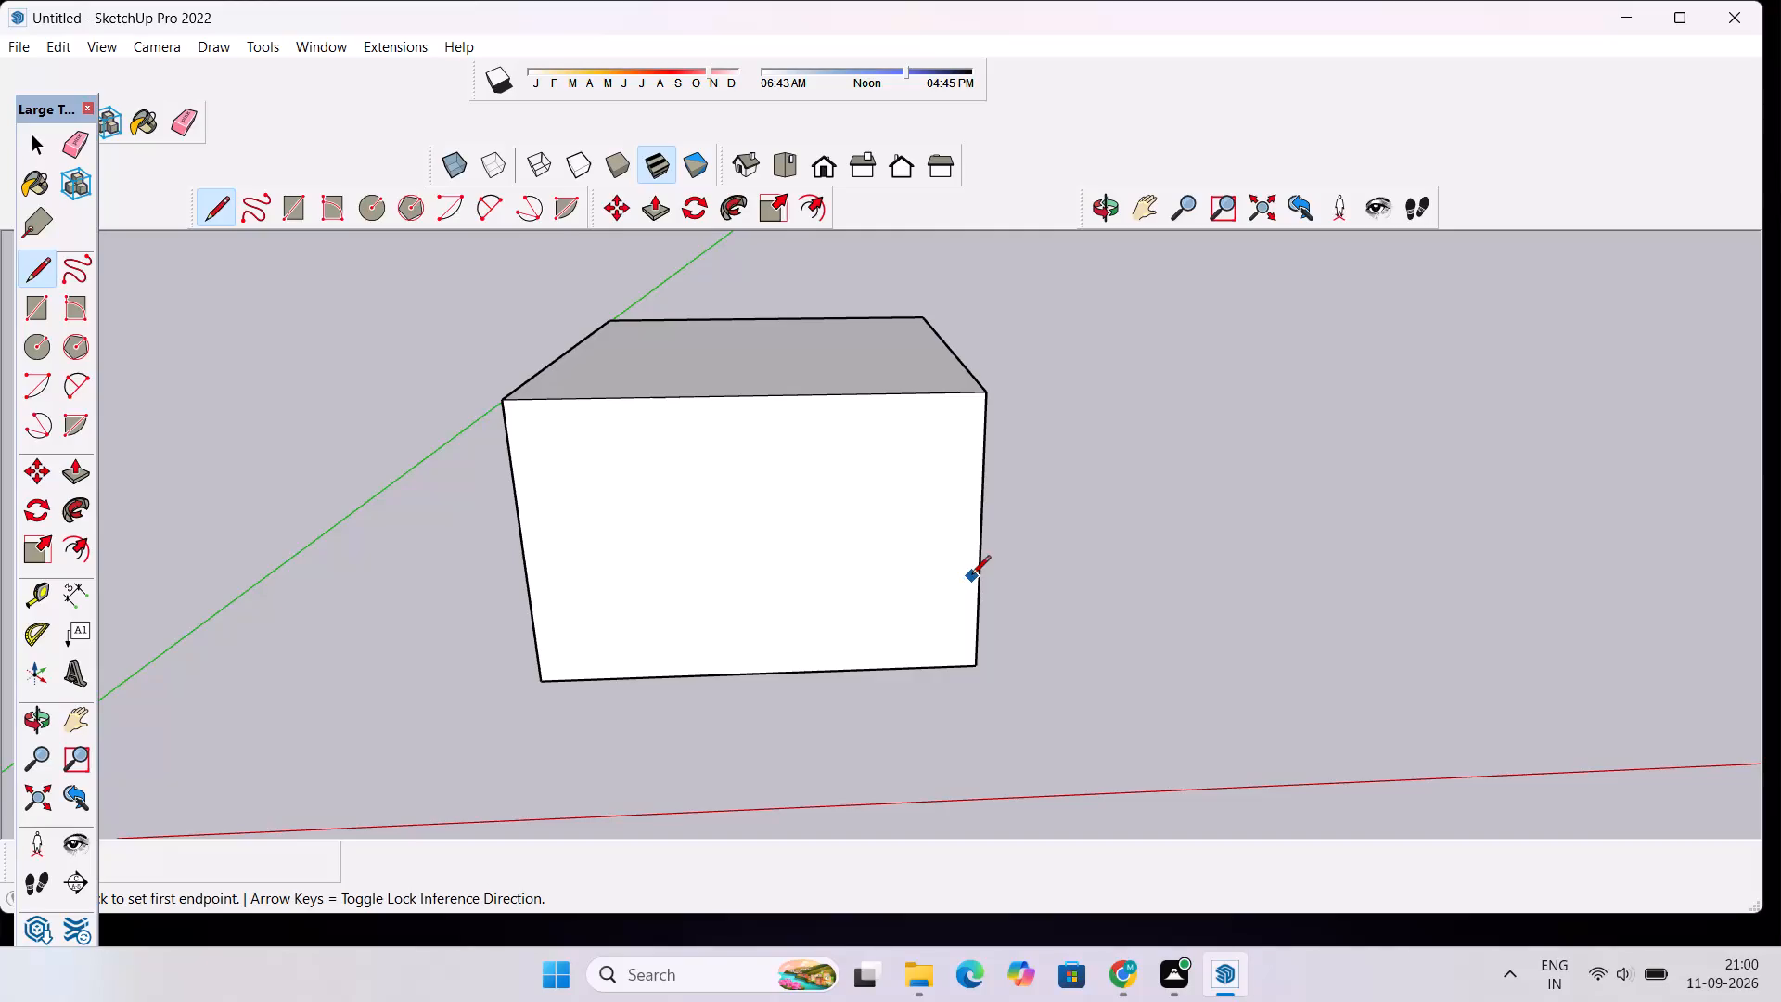
scroll(980, 585, "down", 3)
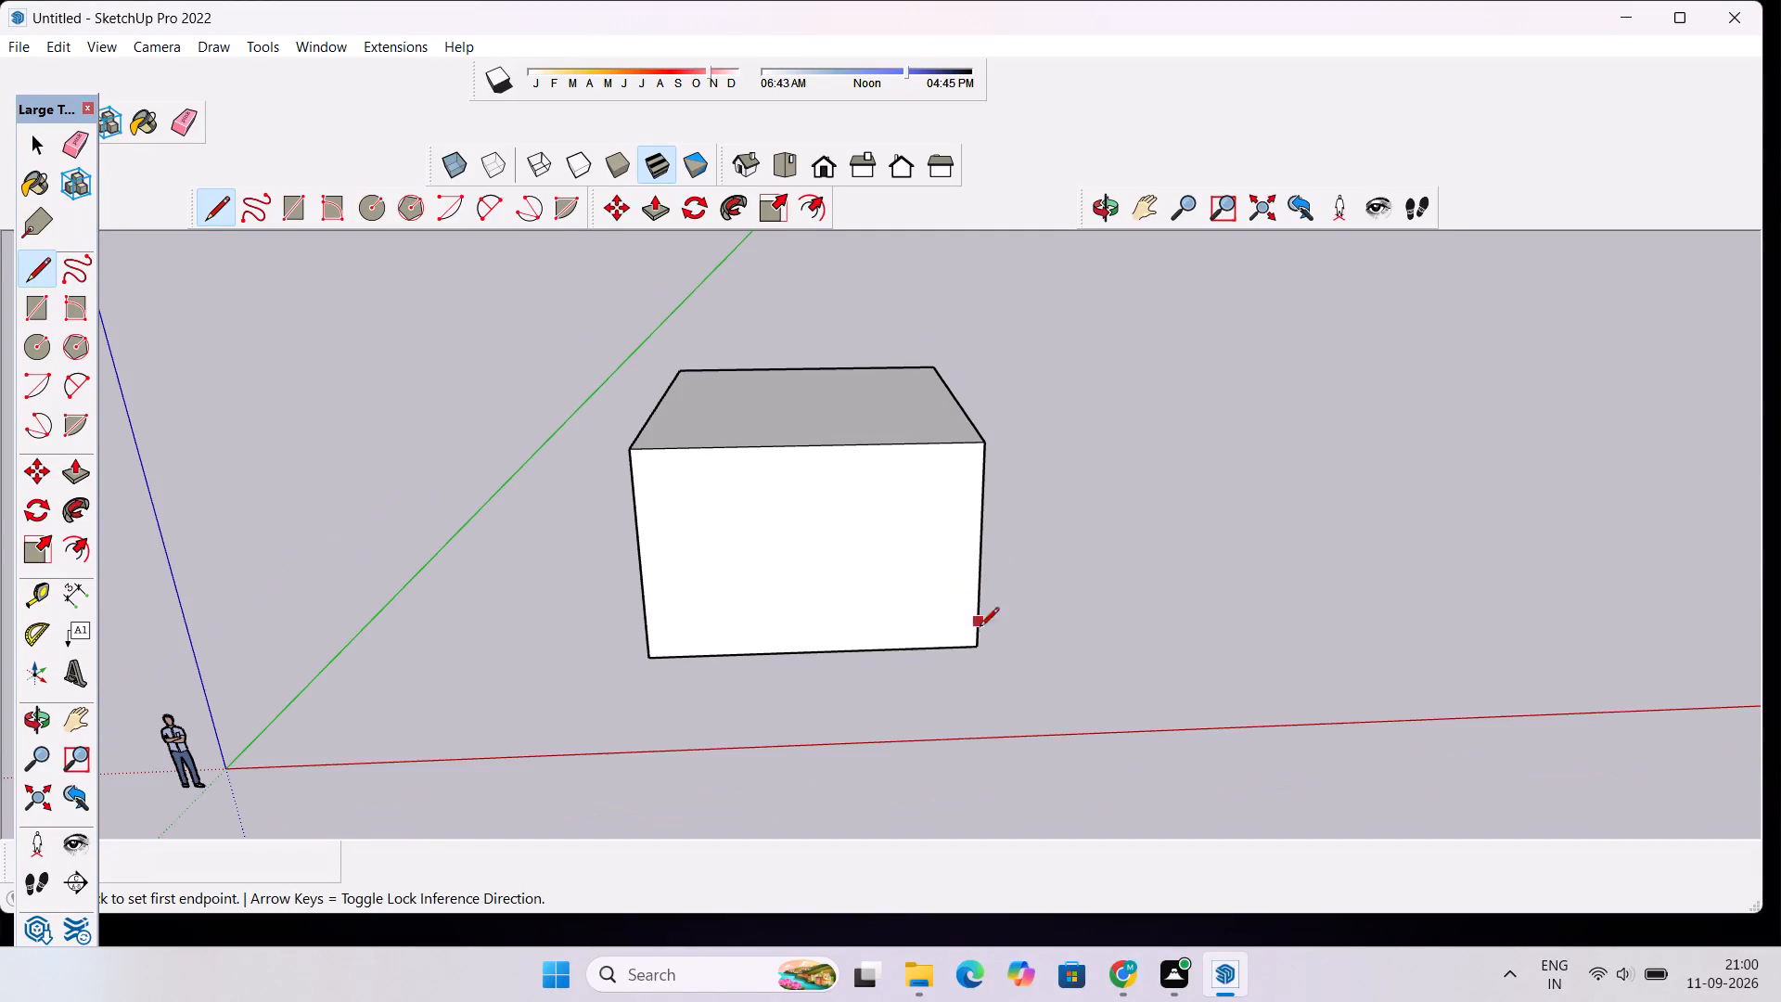
left_click(972, 642)
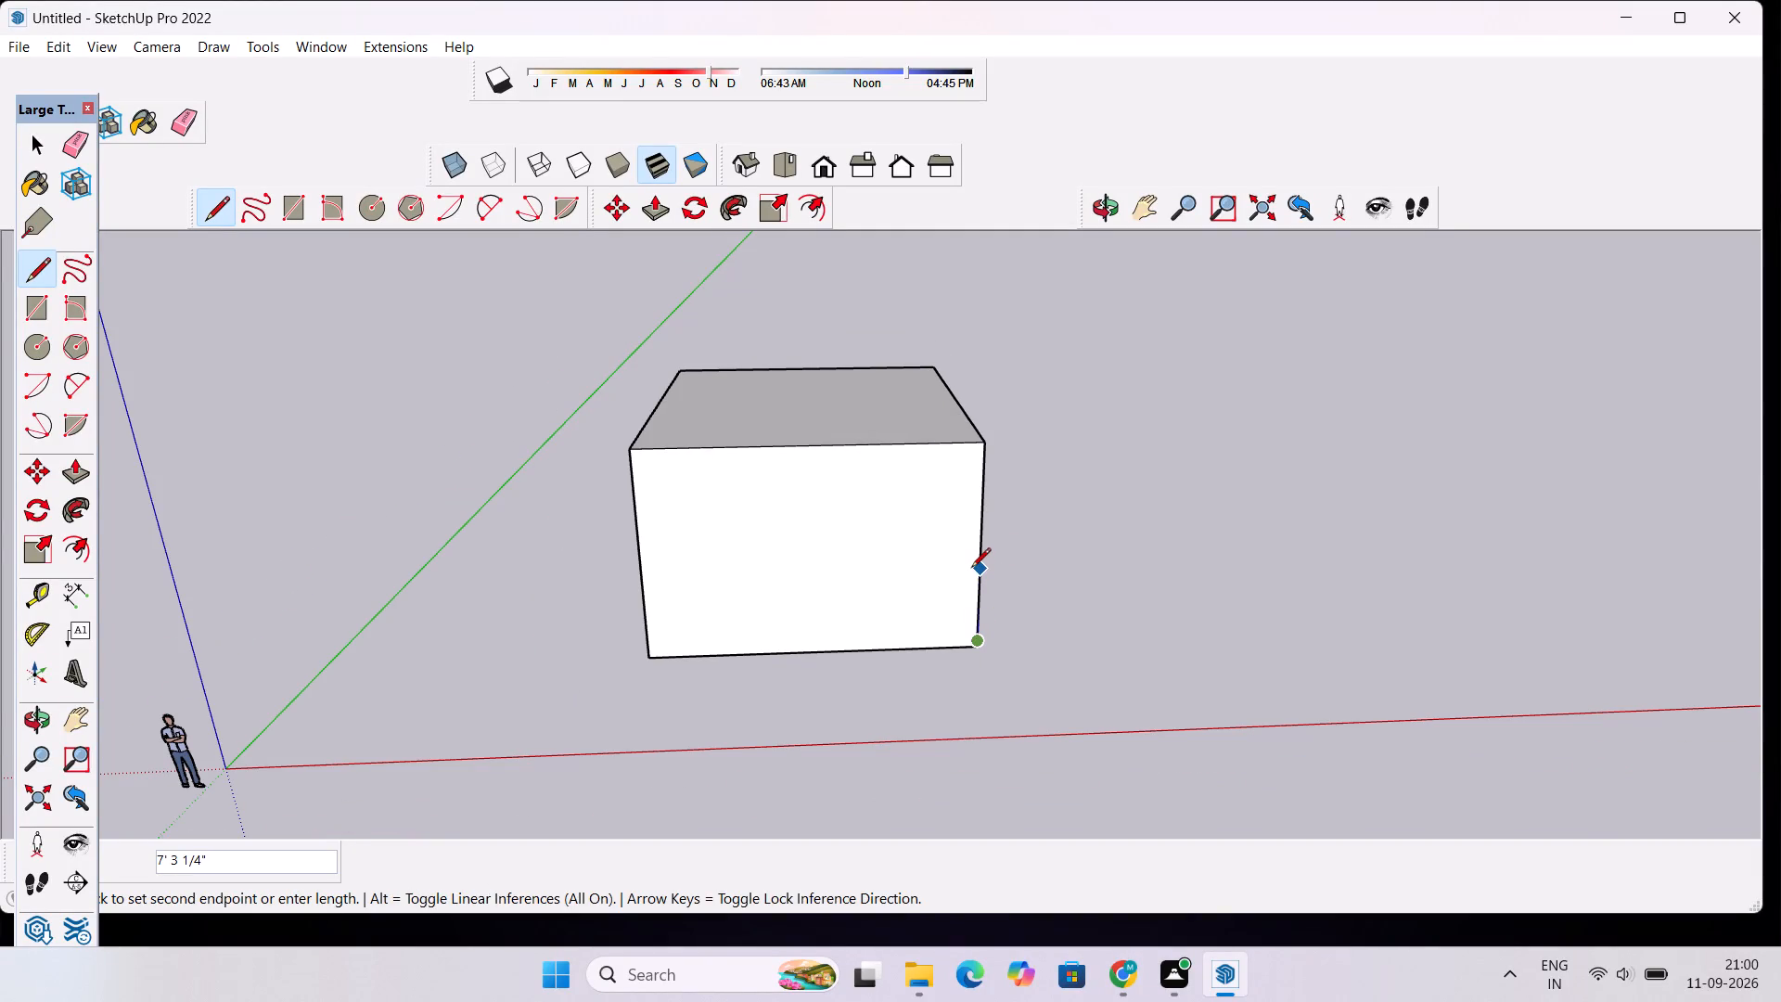
type("7'")
key("Return")
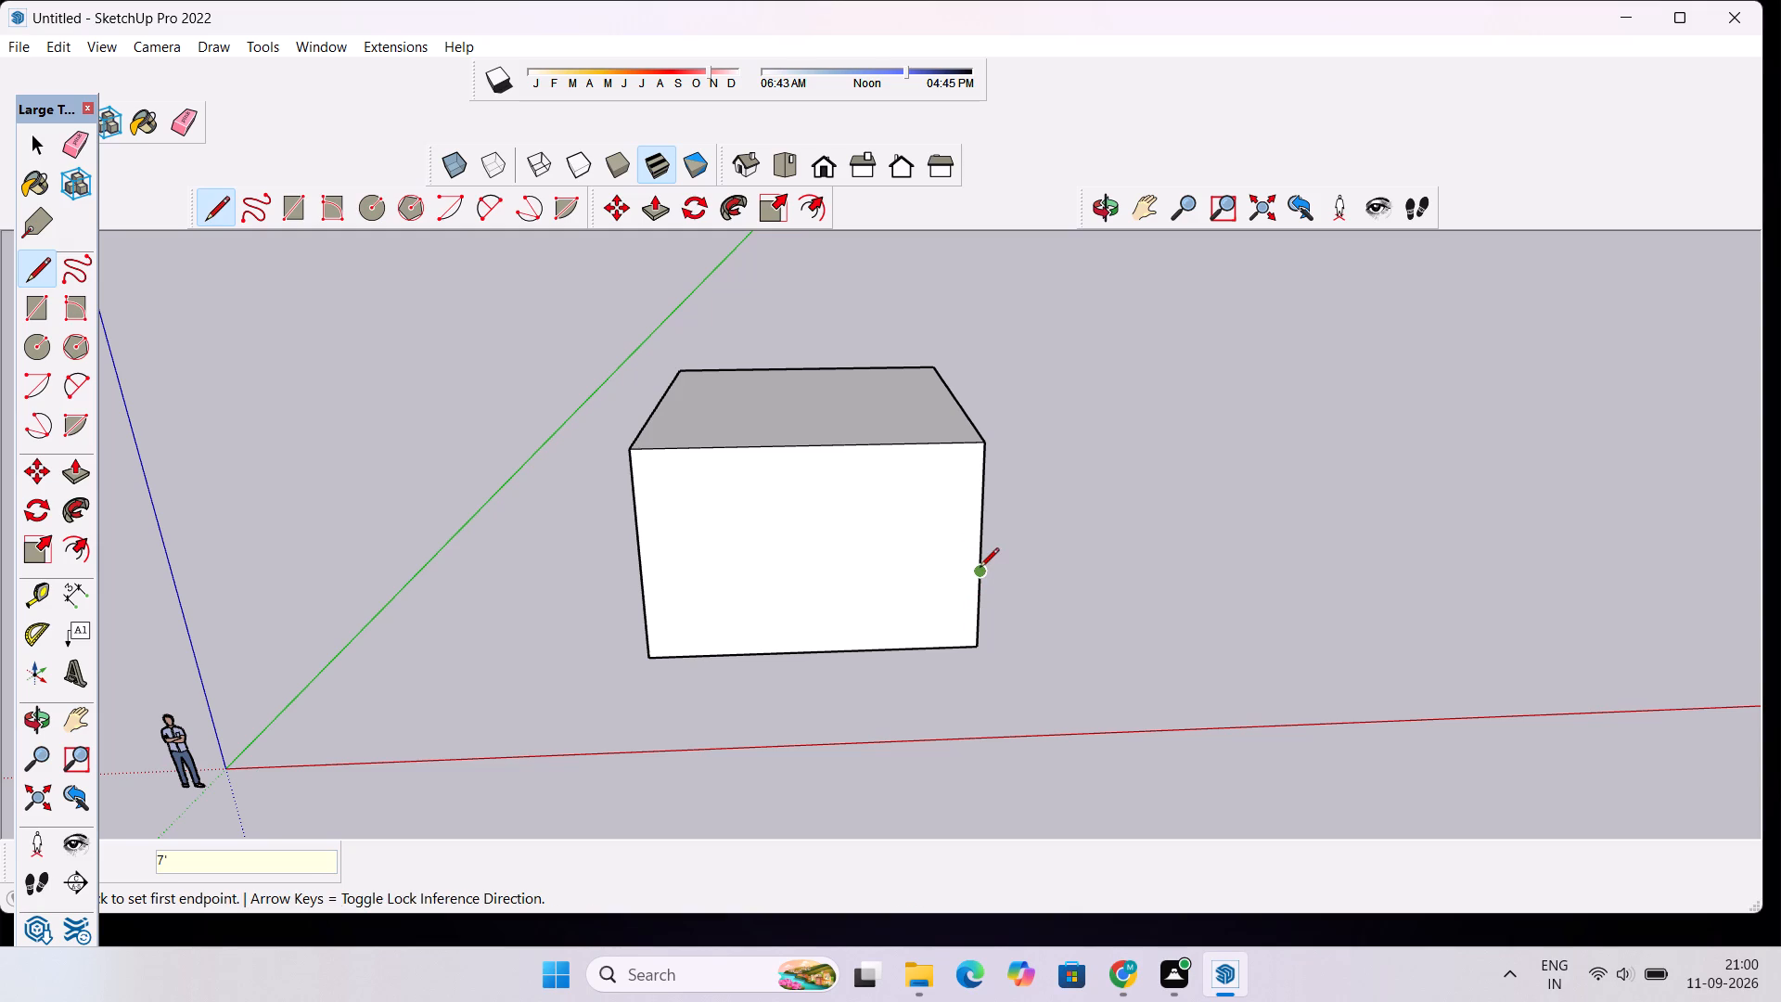
left_click(979, 571)
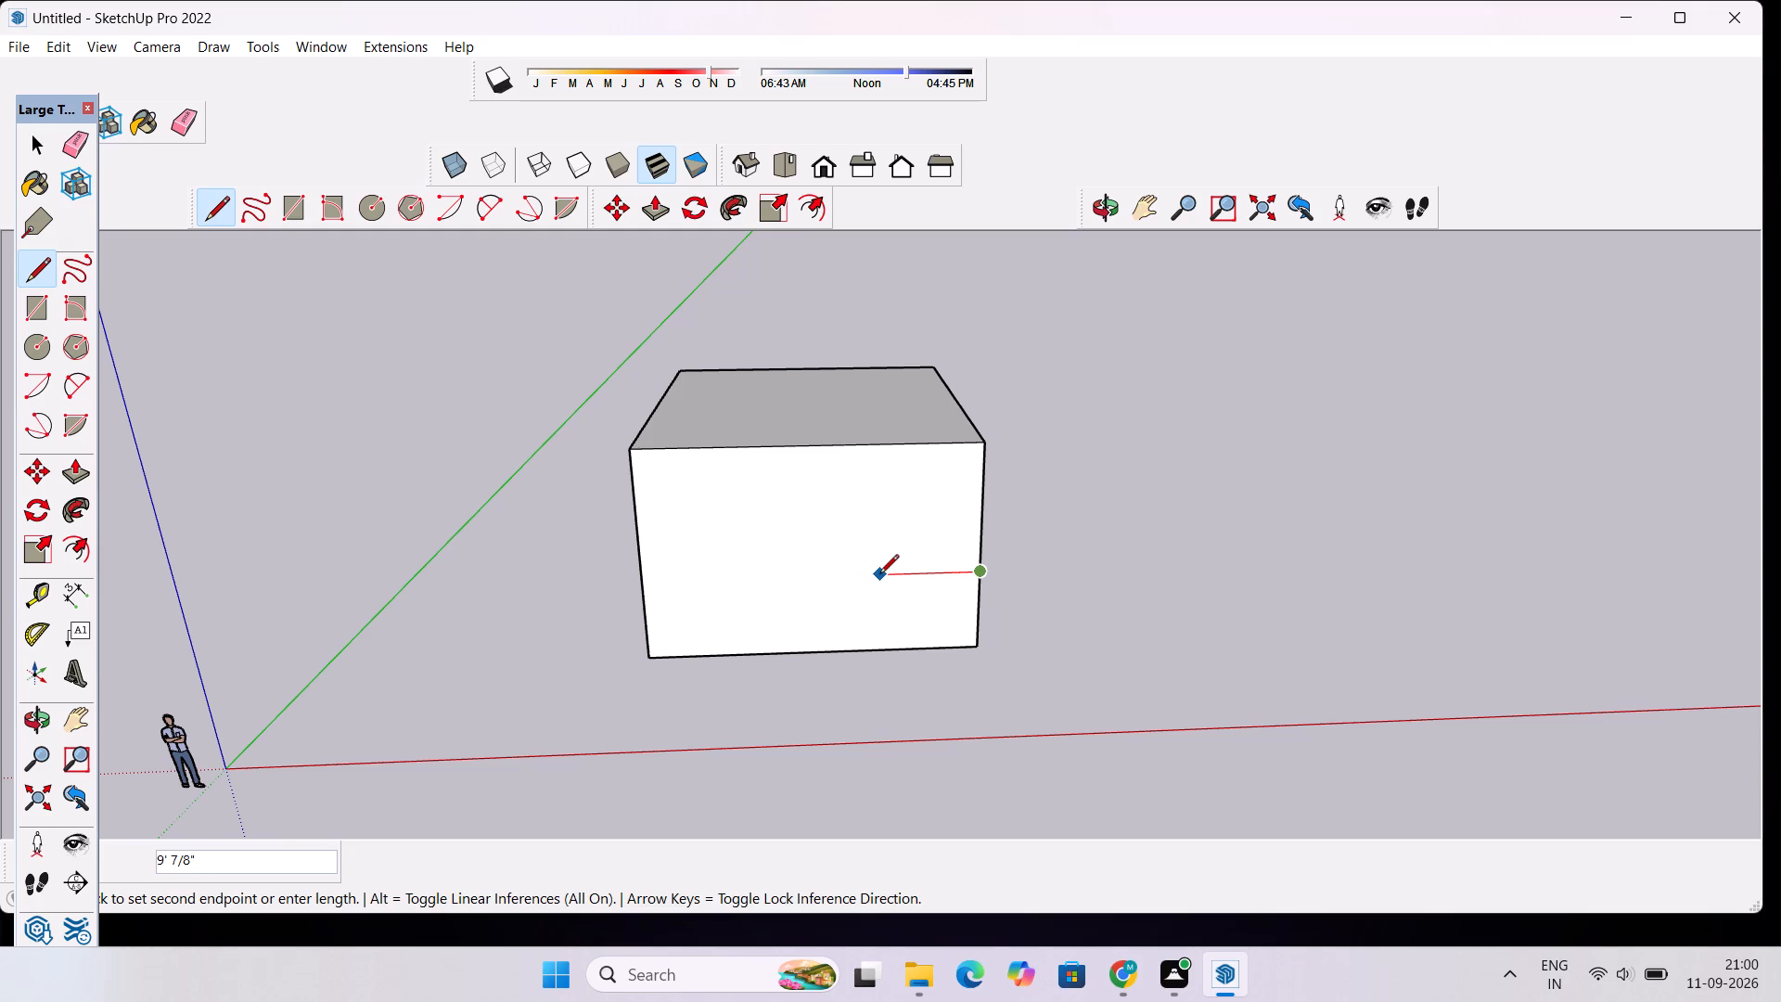
type("9'")
key("Return")
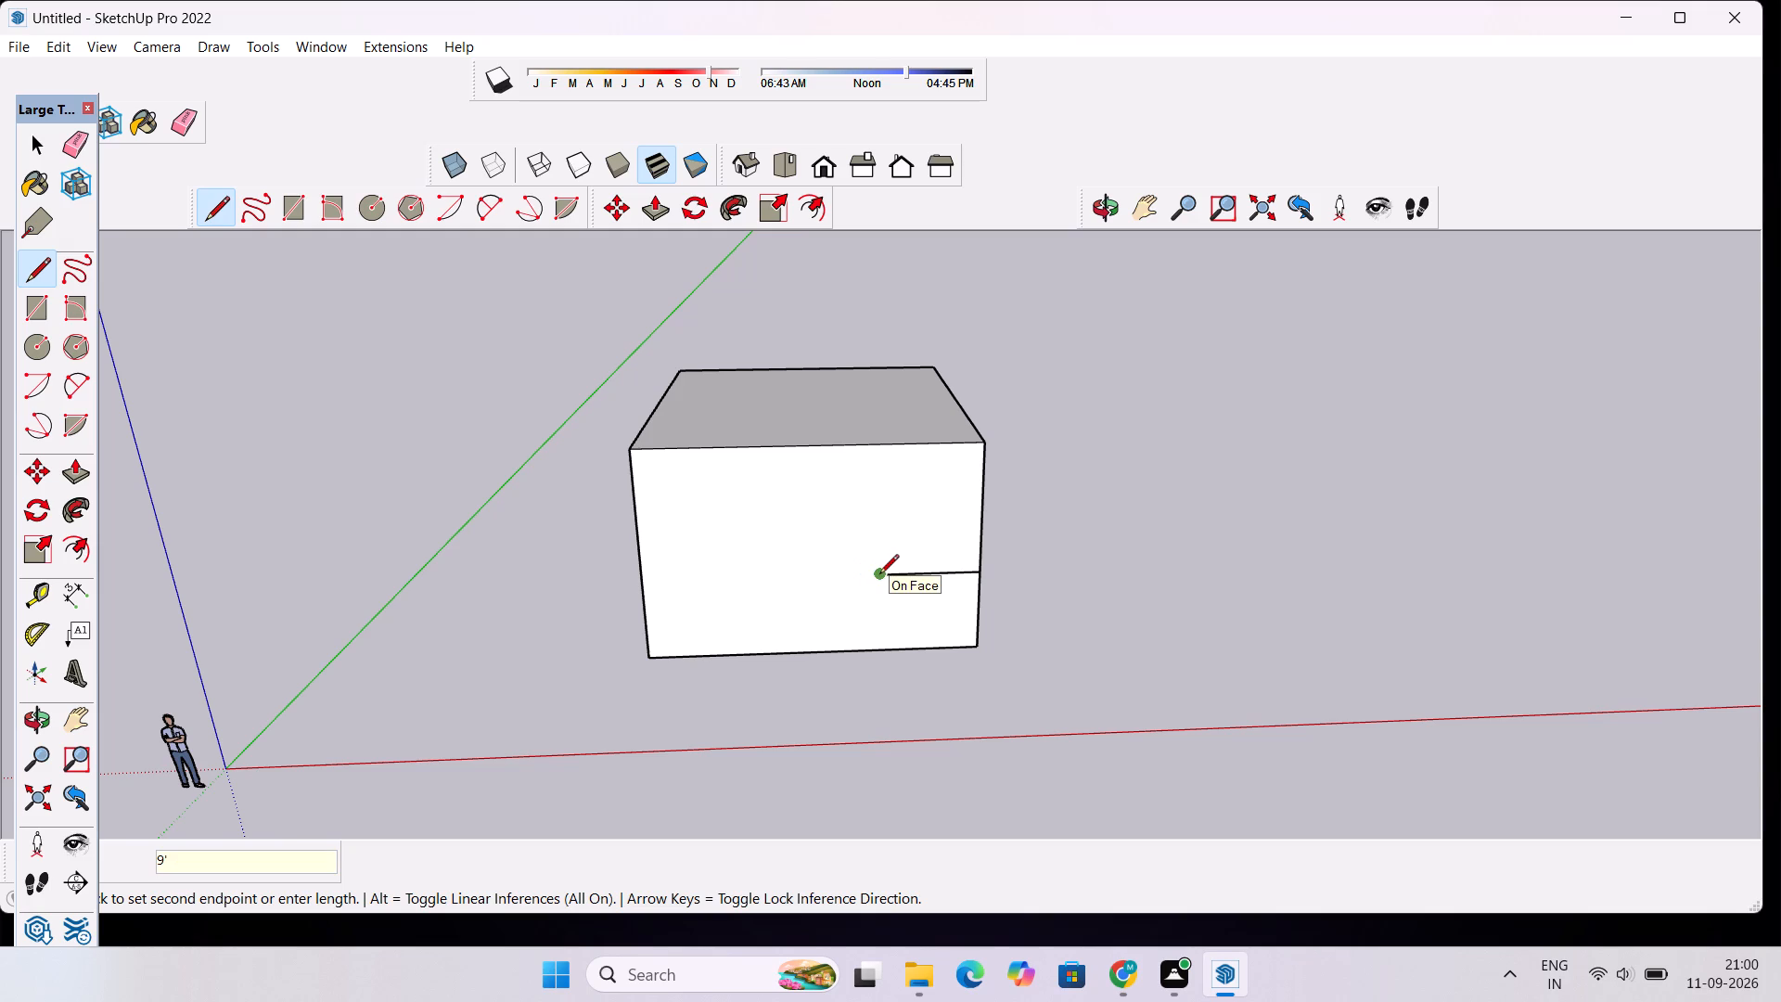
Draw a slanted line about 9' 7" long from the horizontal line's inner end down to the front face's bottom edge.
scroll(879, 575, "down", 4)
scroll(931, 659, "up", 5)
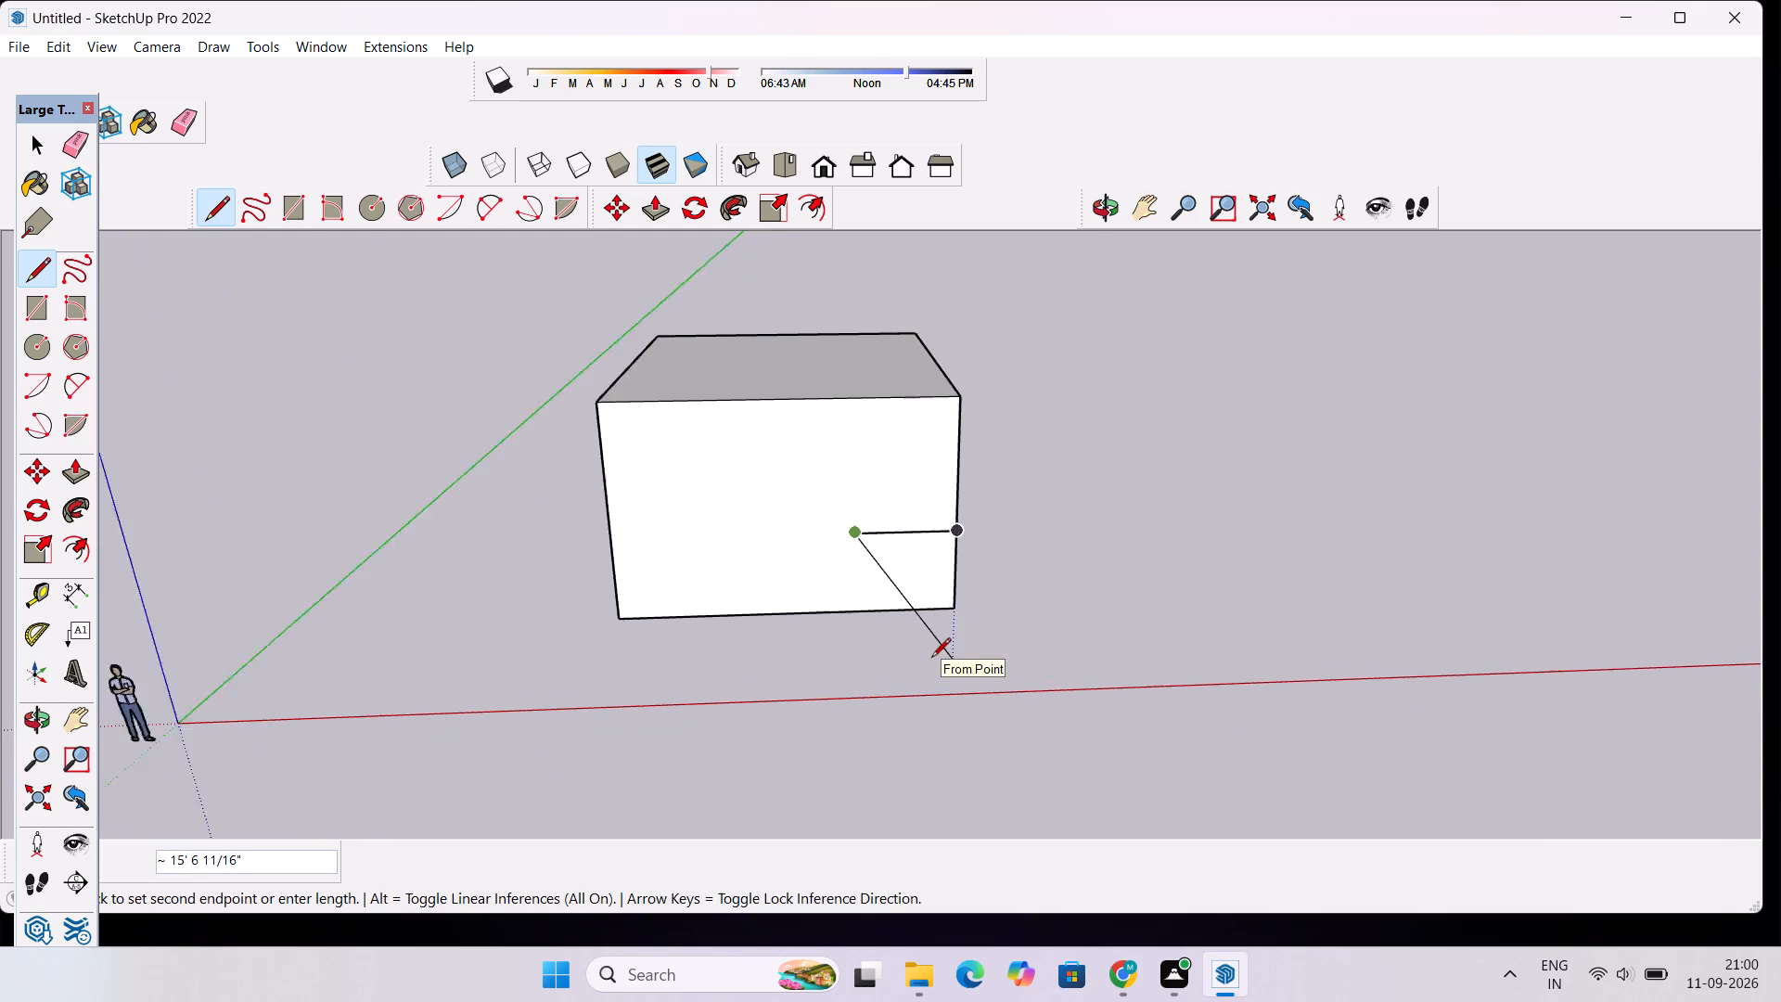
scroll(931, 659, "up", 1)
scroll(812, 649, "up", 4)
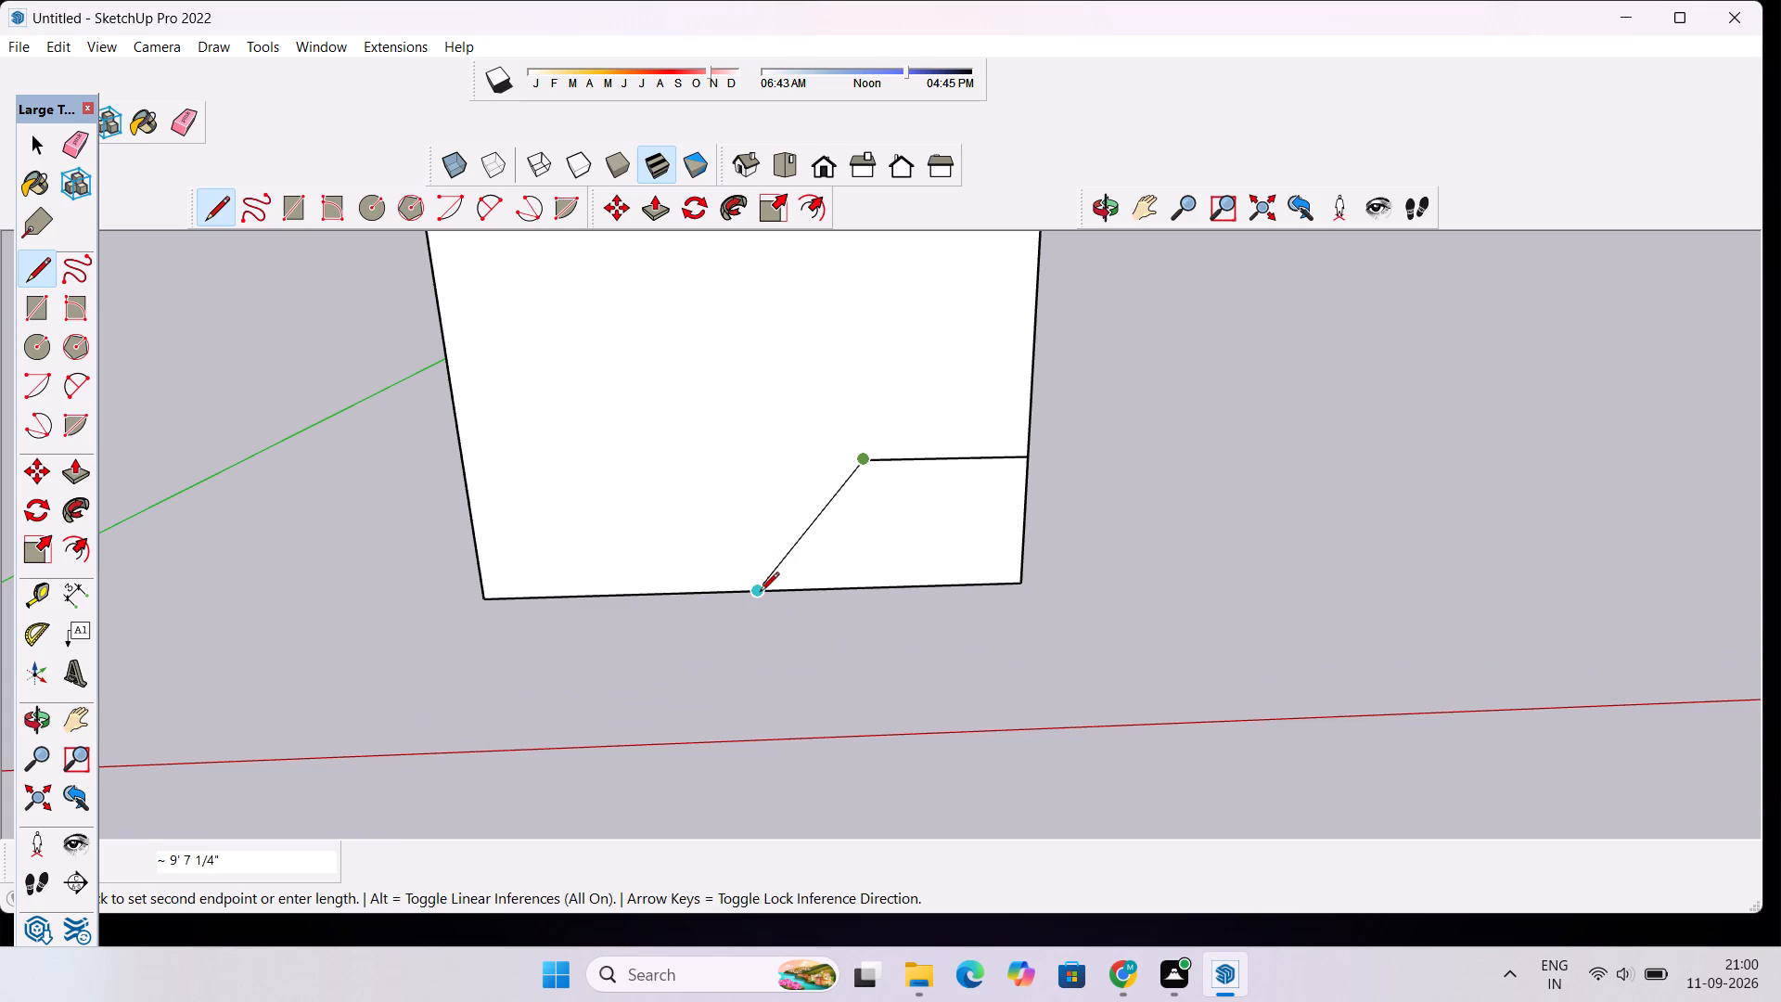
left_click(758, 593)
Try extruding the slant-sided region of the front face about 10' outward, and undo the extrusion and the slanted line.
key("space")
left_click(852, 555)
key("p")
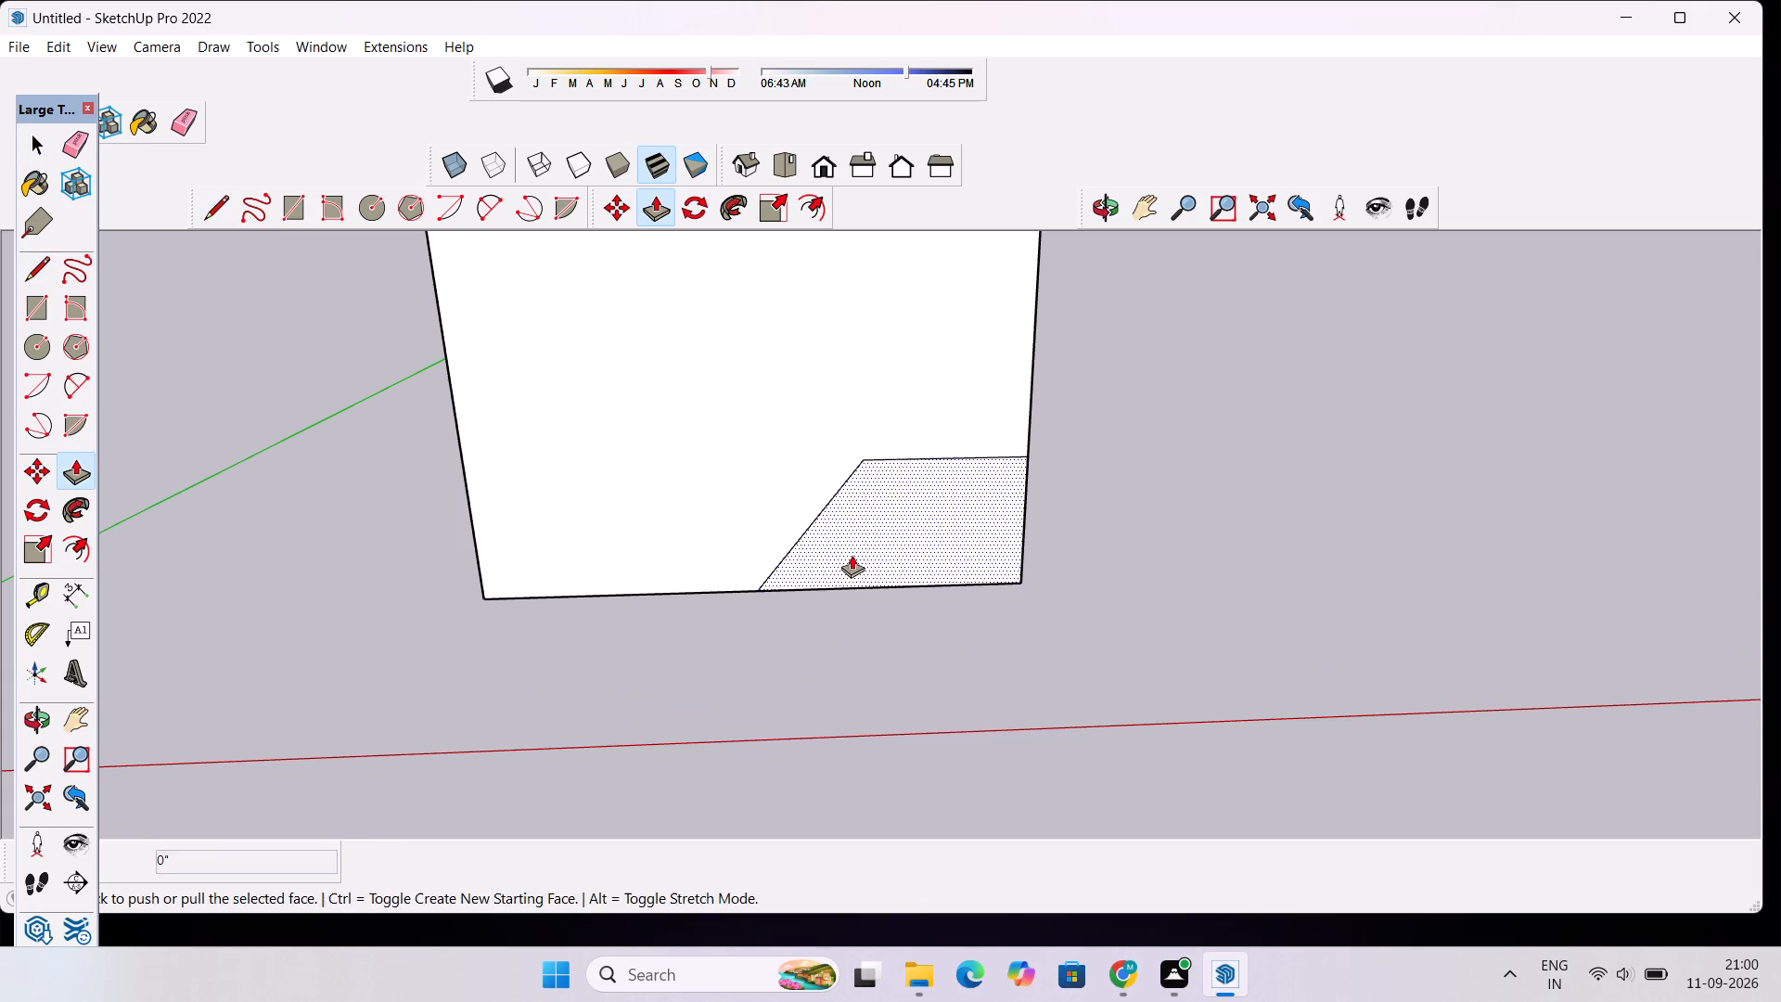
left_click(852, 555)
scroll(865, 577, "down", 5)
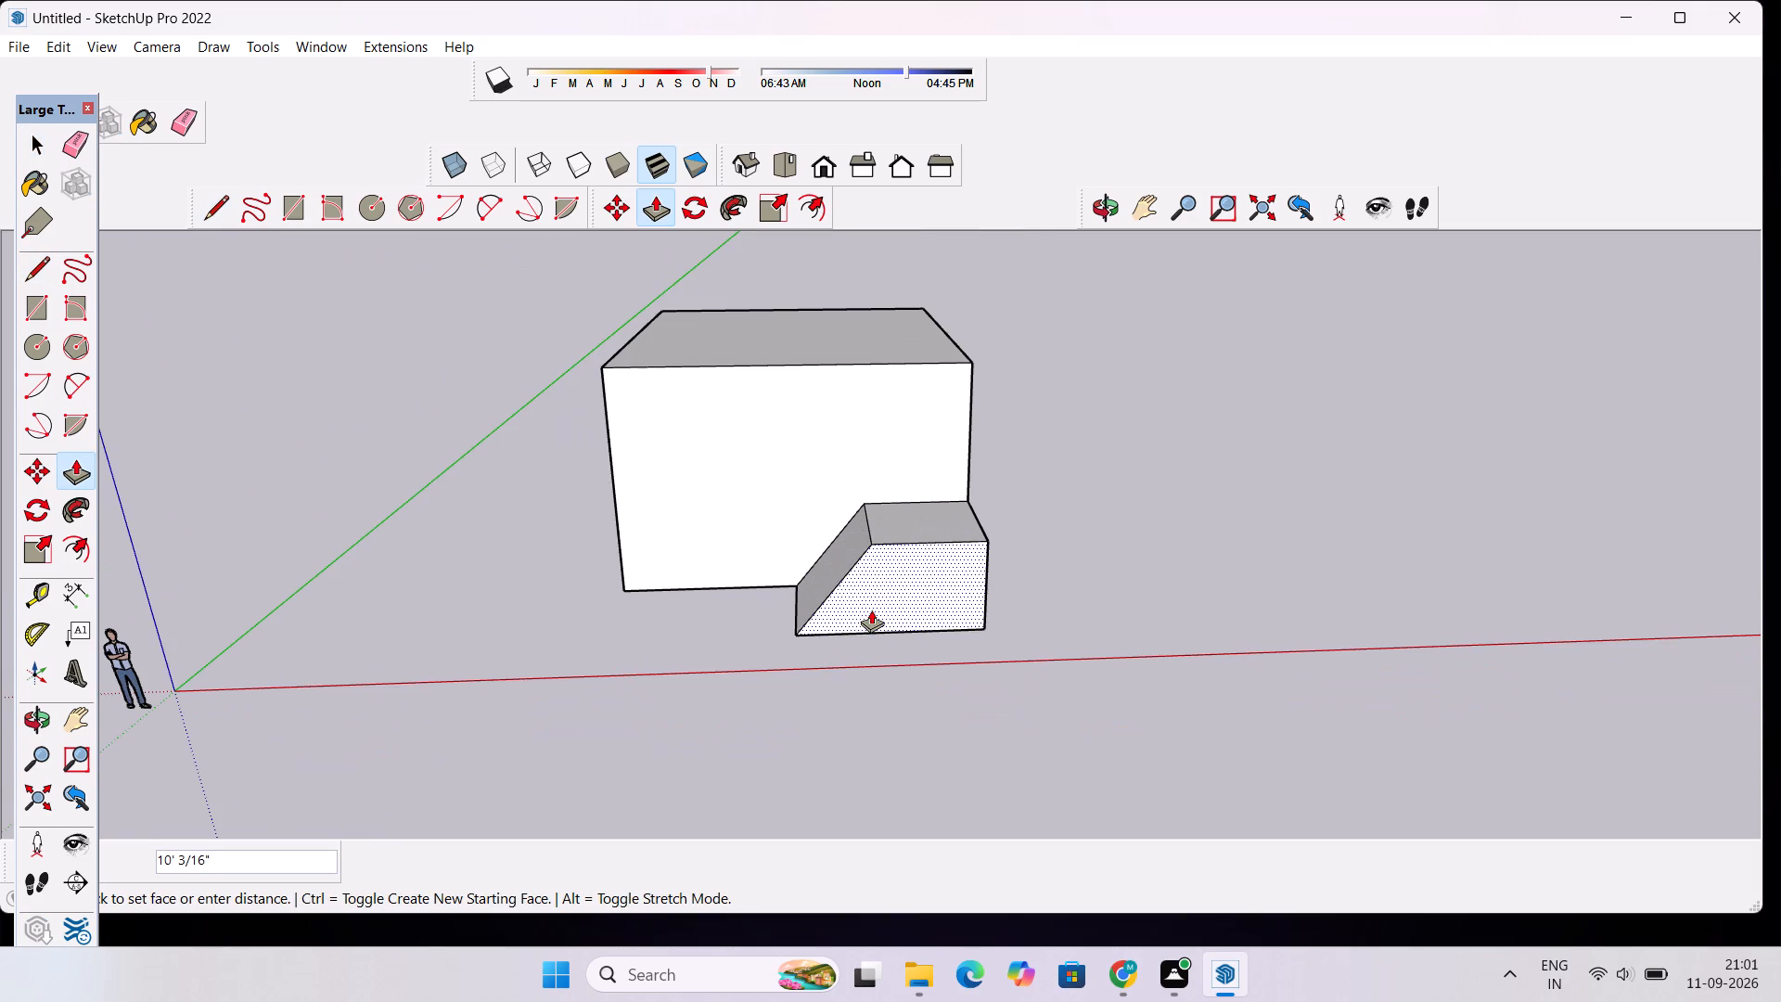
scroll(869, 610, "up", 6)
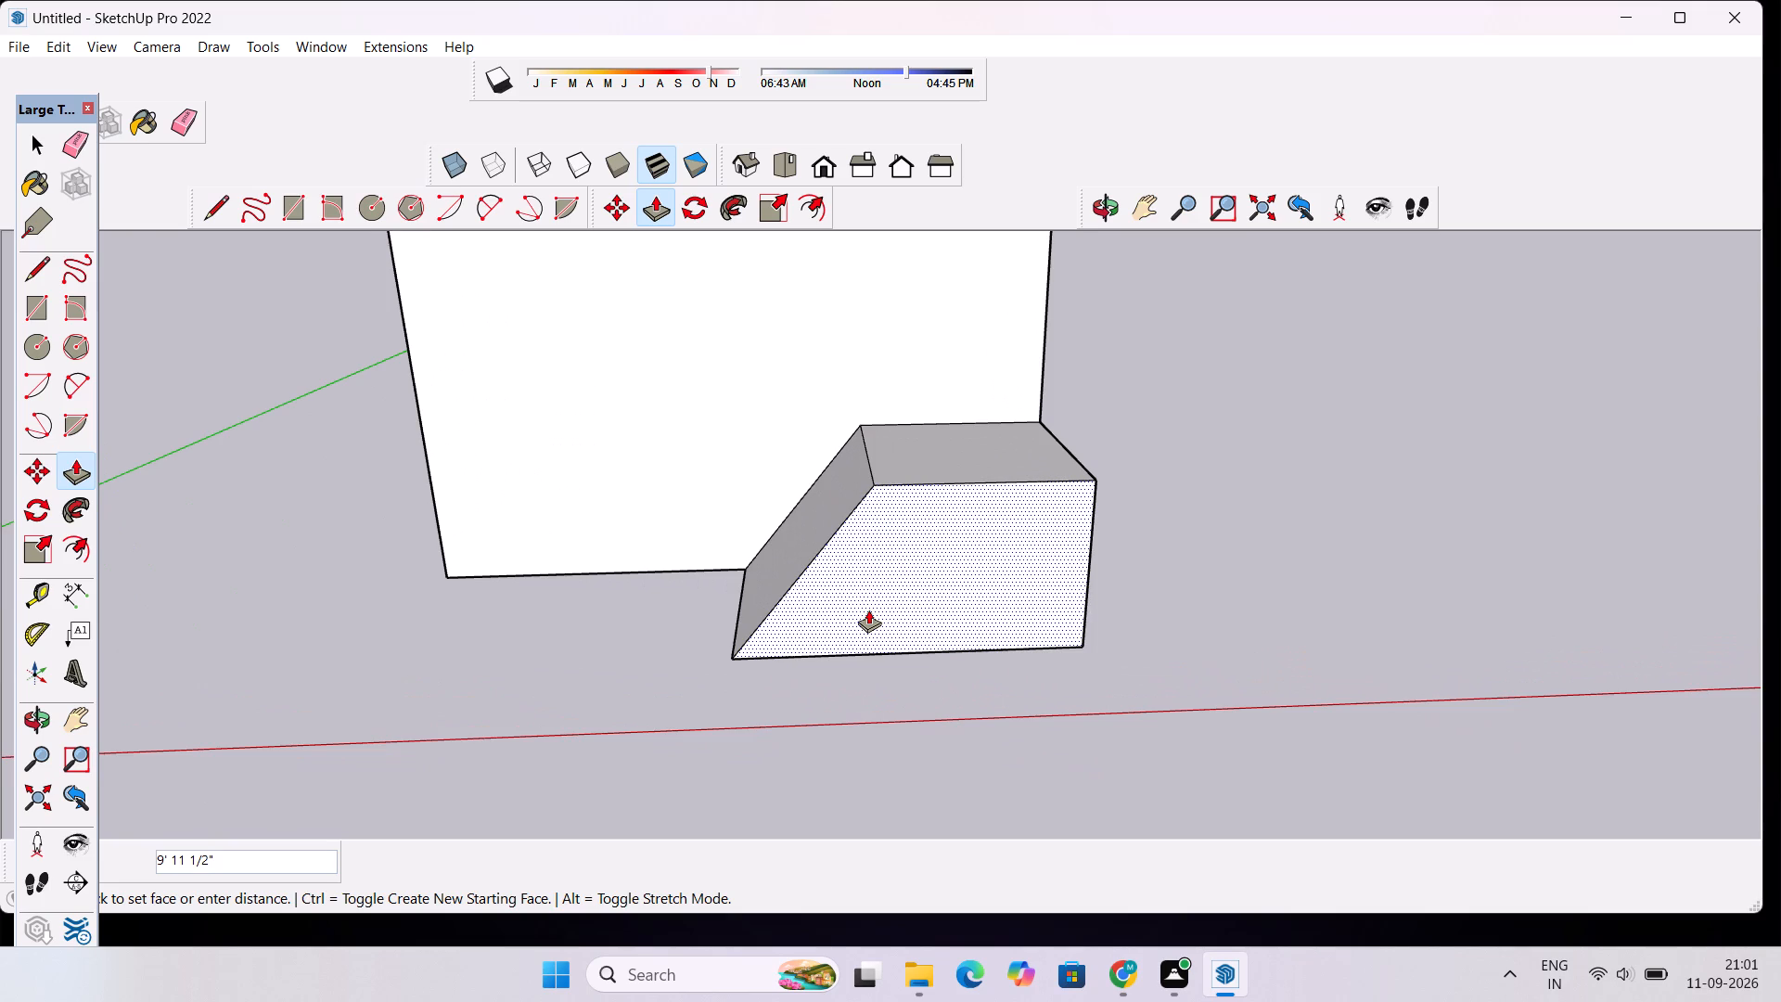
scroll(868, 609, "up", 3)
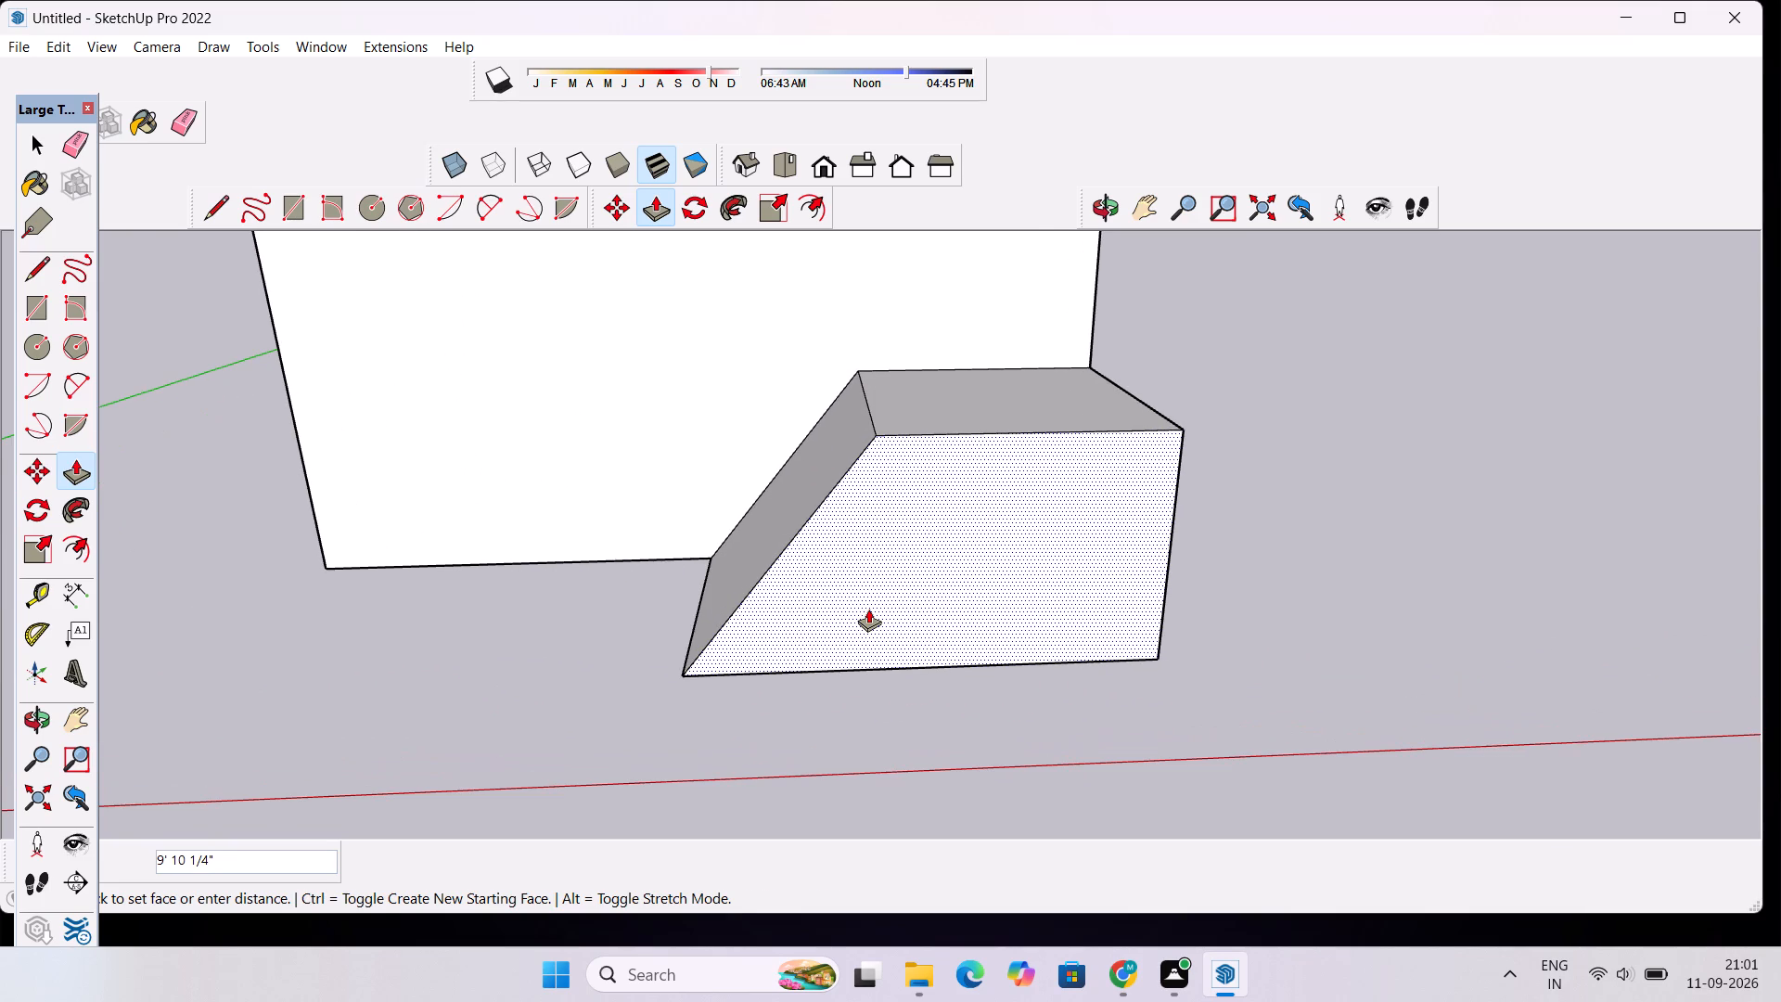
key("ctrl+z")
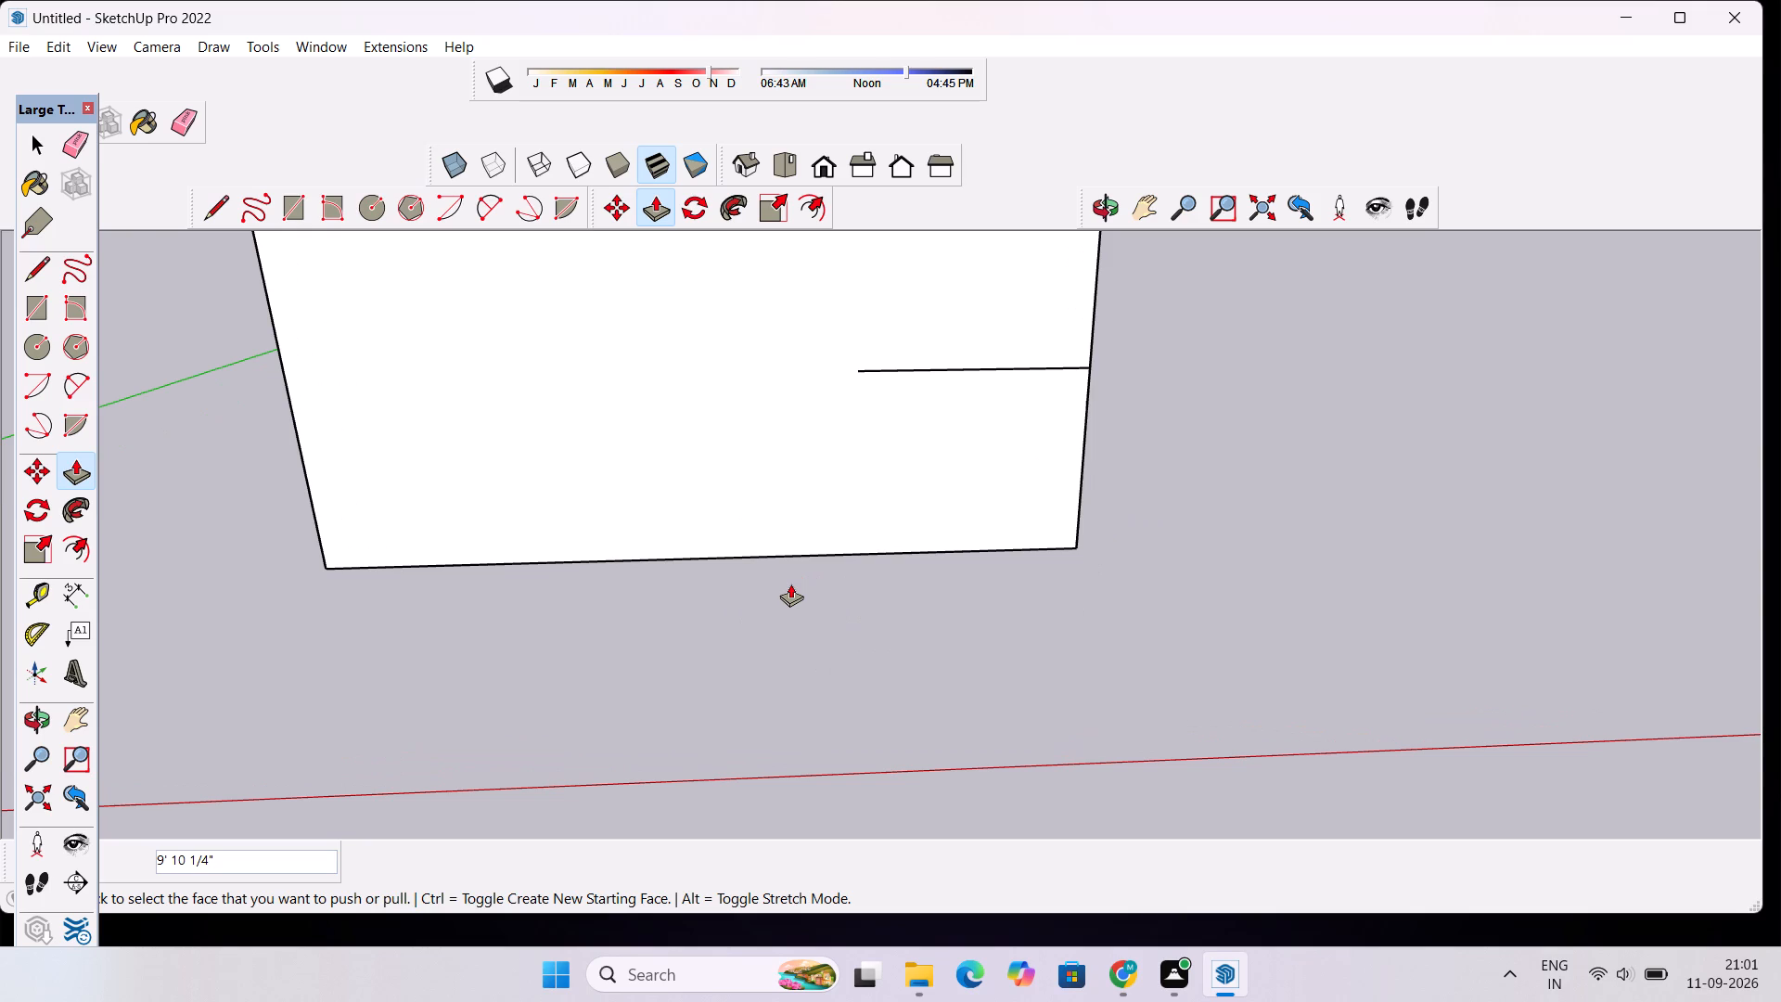
Draw a slanted line from the horizontal line's inner end to the front face's bottom edge, closing a region with a sloped side.
scroll(876, 336, "down", 2)
scroll(838, 574, "up", 4)
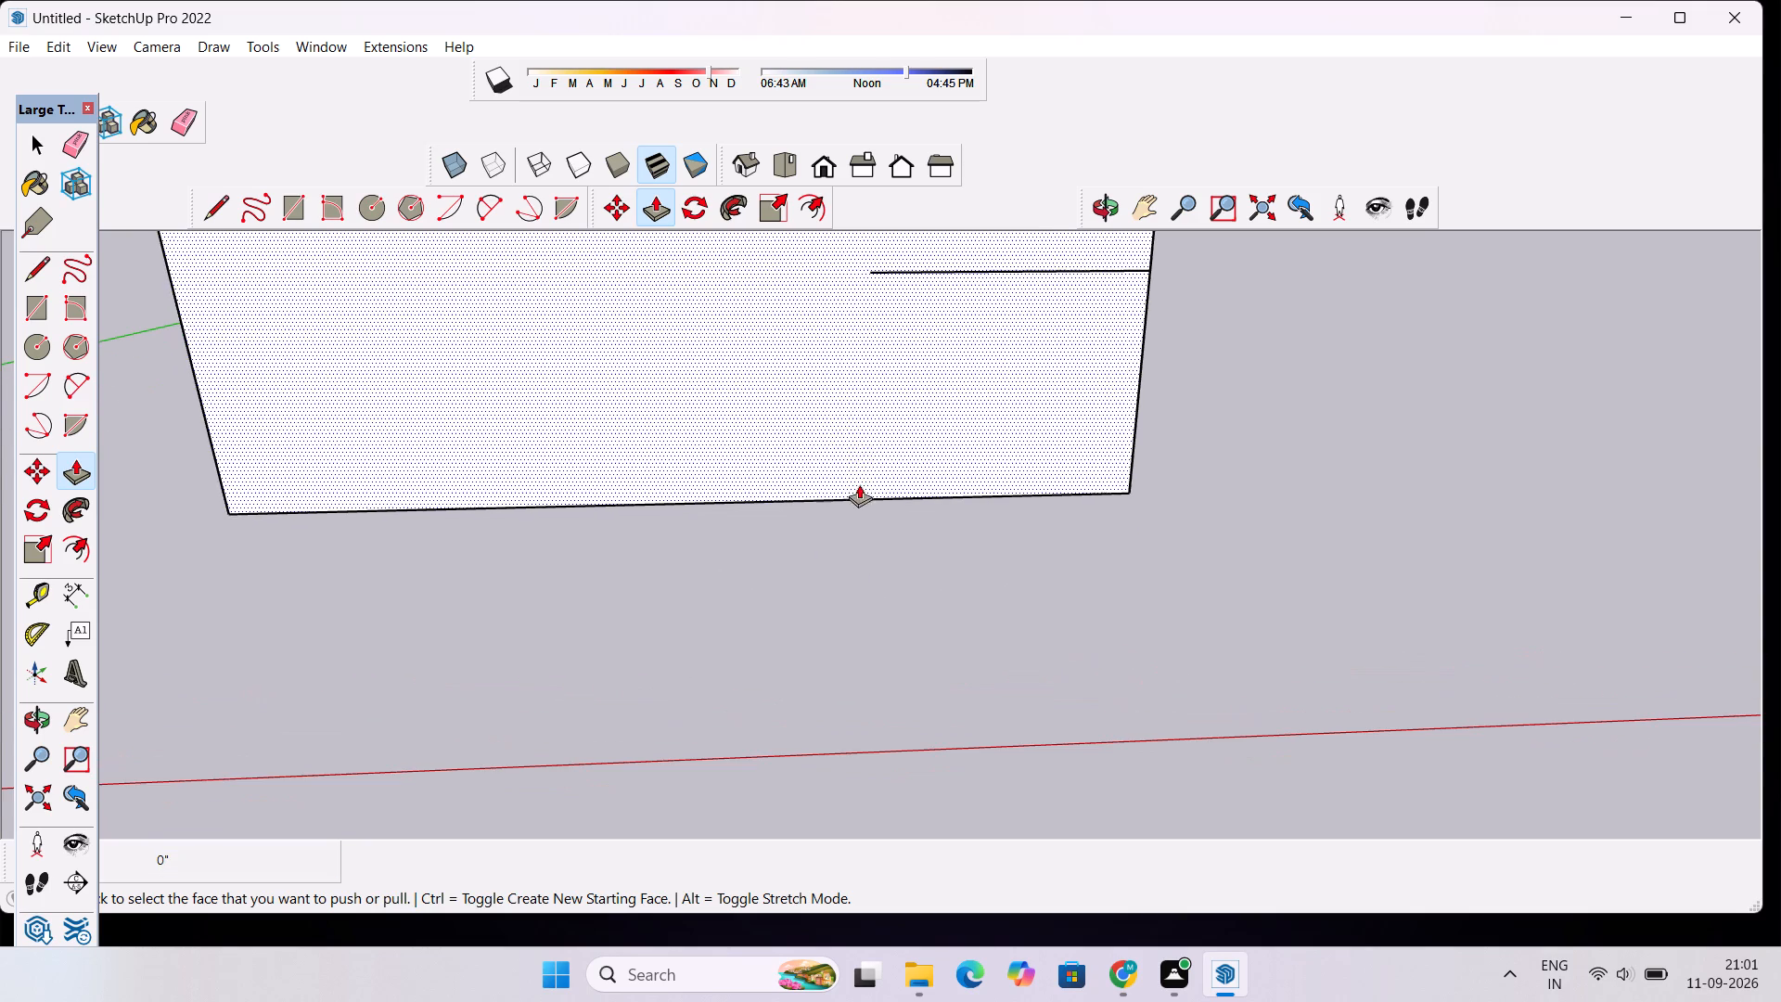
key("l")
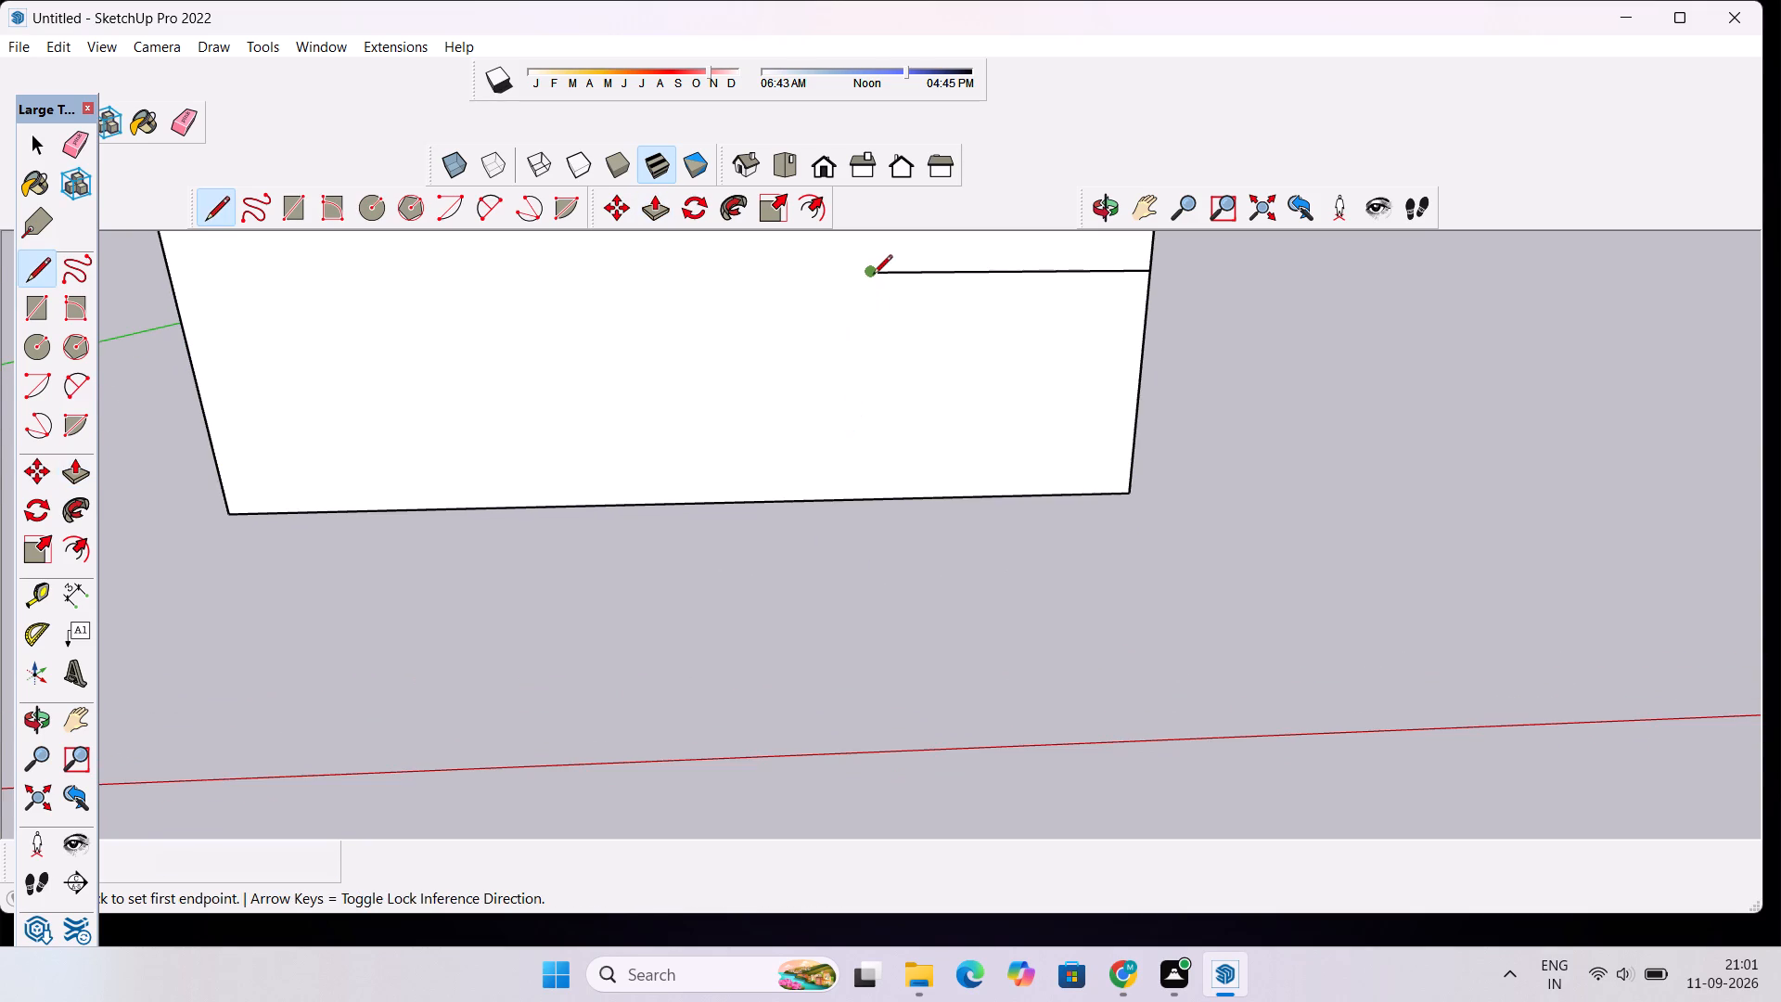
left_click(871, 273)
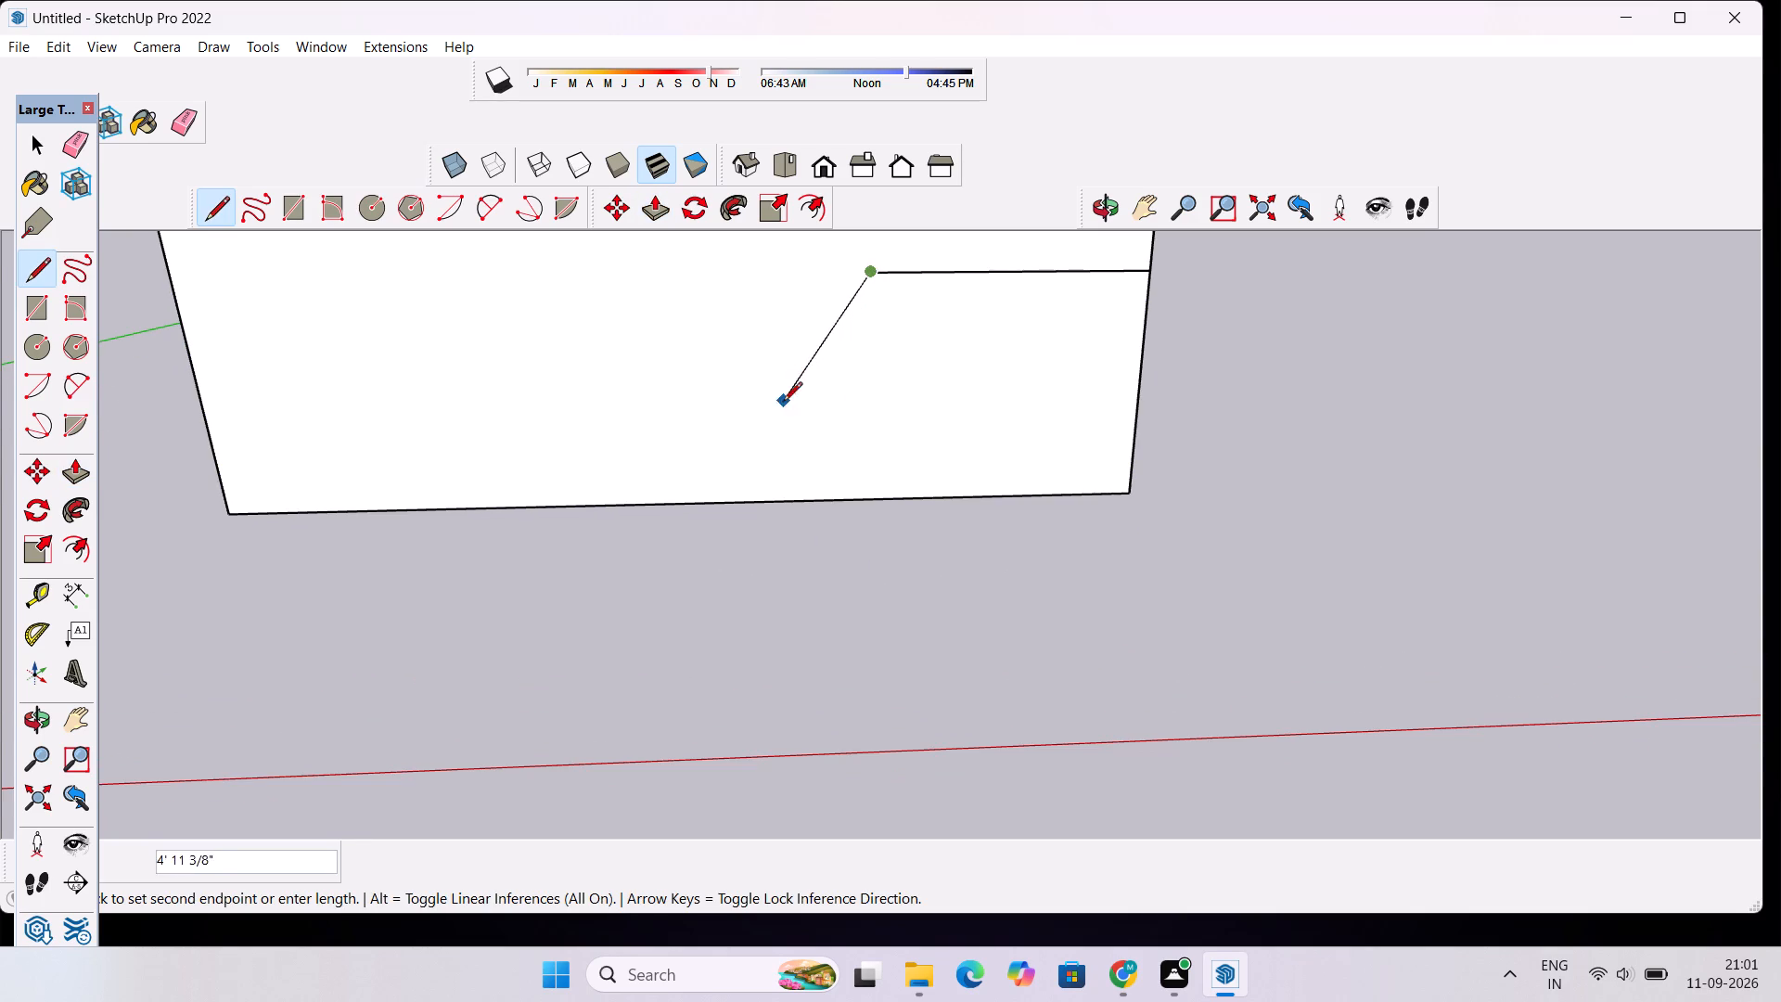
left_click(690, 508)
key("space")
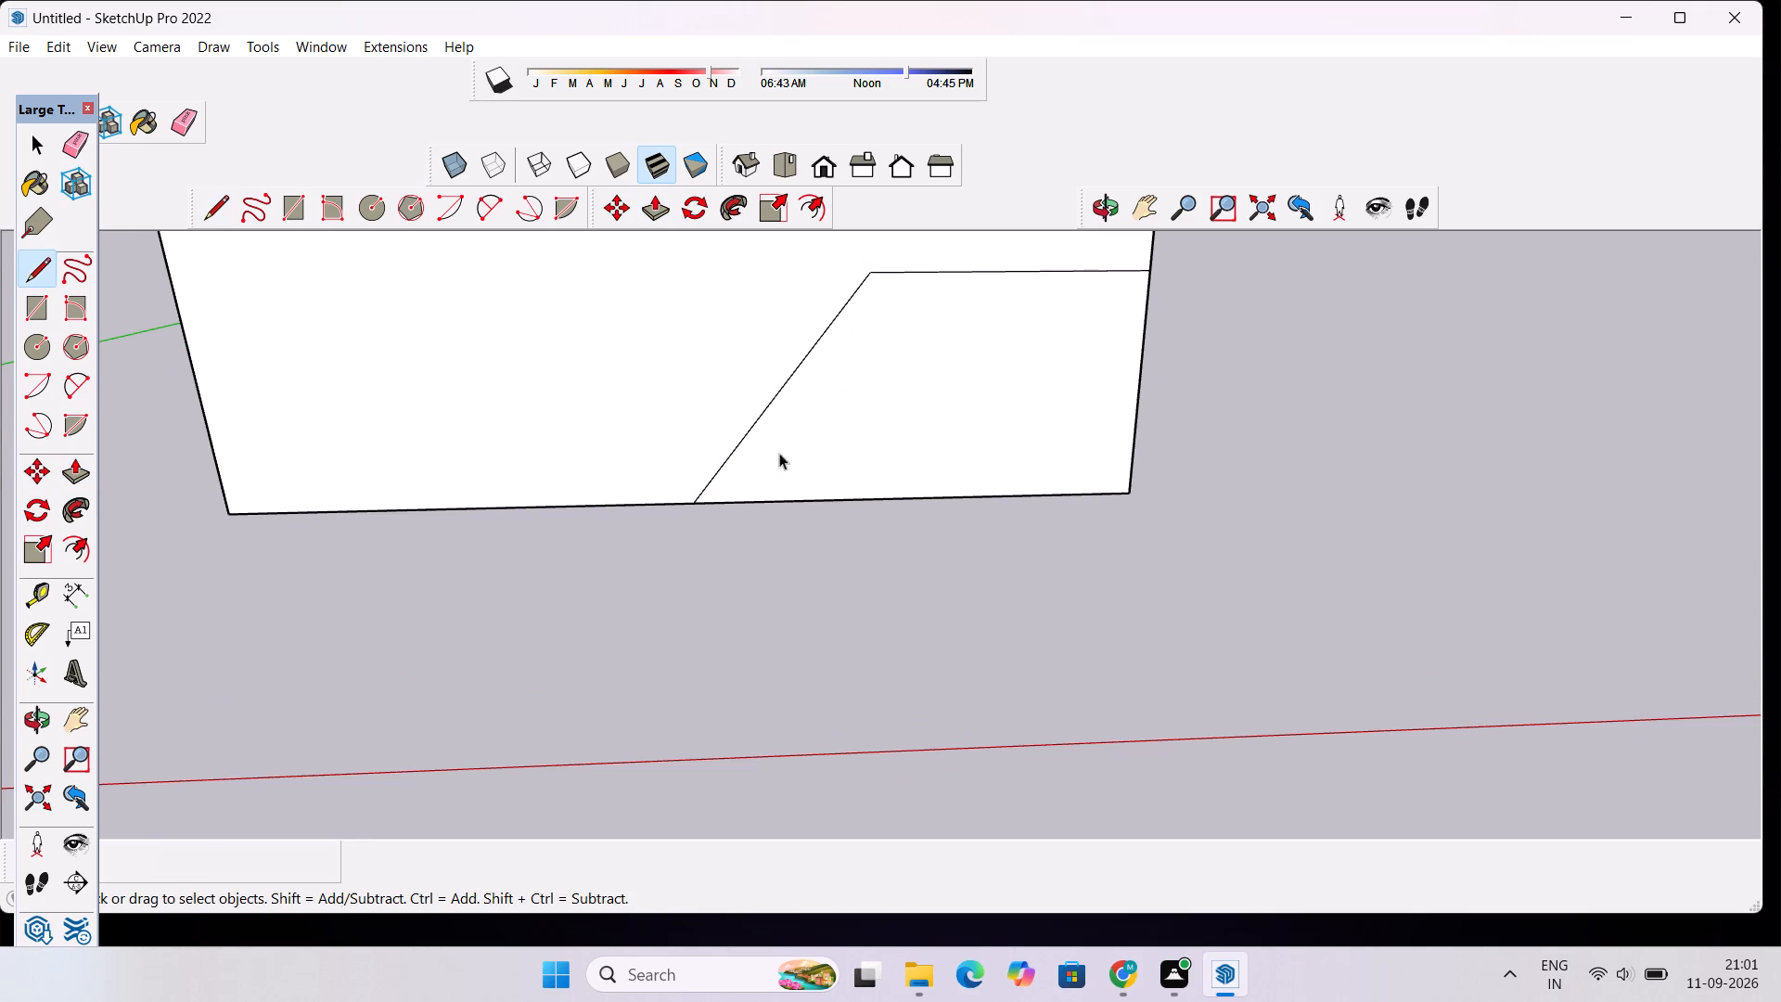
Push/Pull the slant-sided region of the front face 10' outward.
scroll(788, 441, "down", 6)
left_click(828, 410)
key("p")
left_click(828, 410)
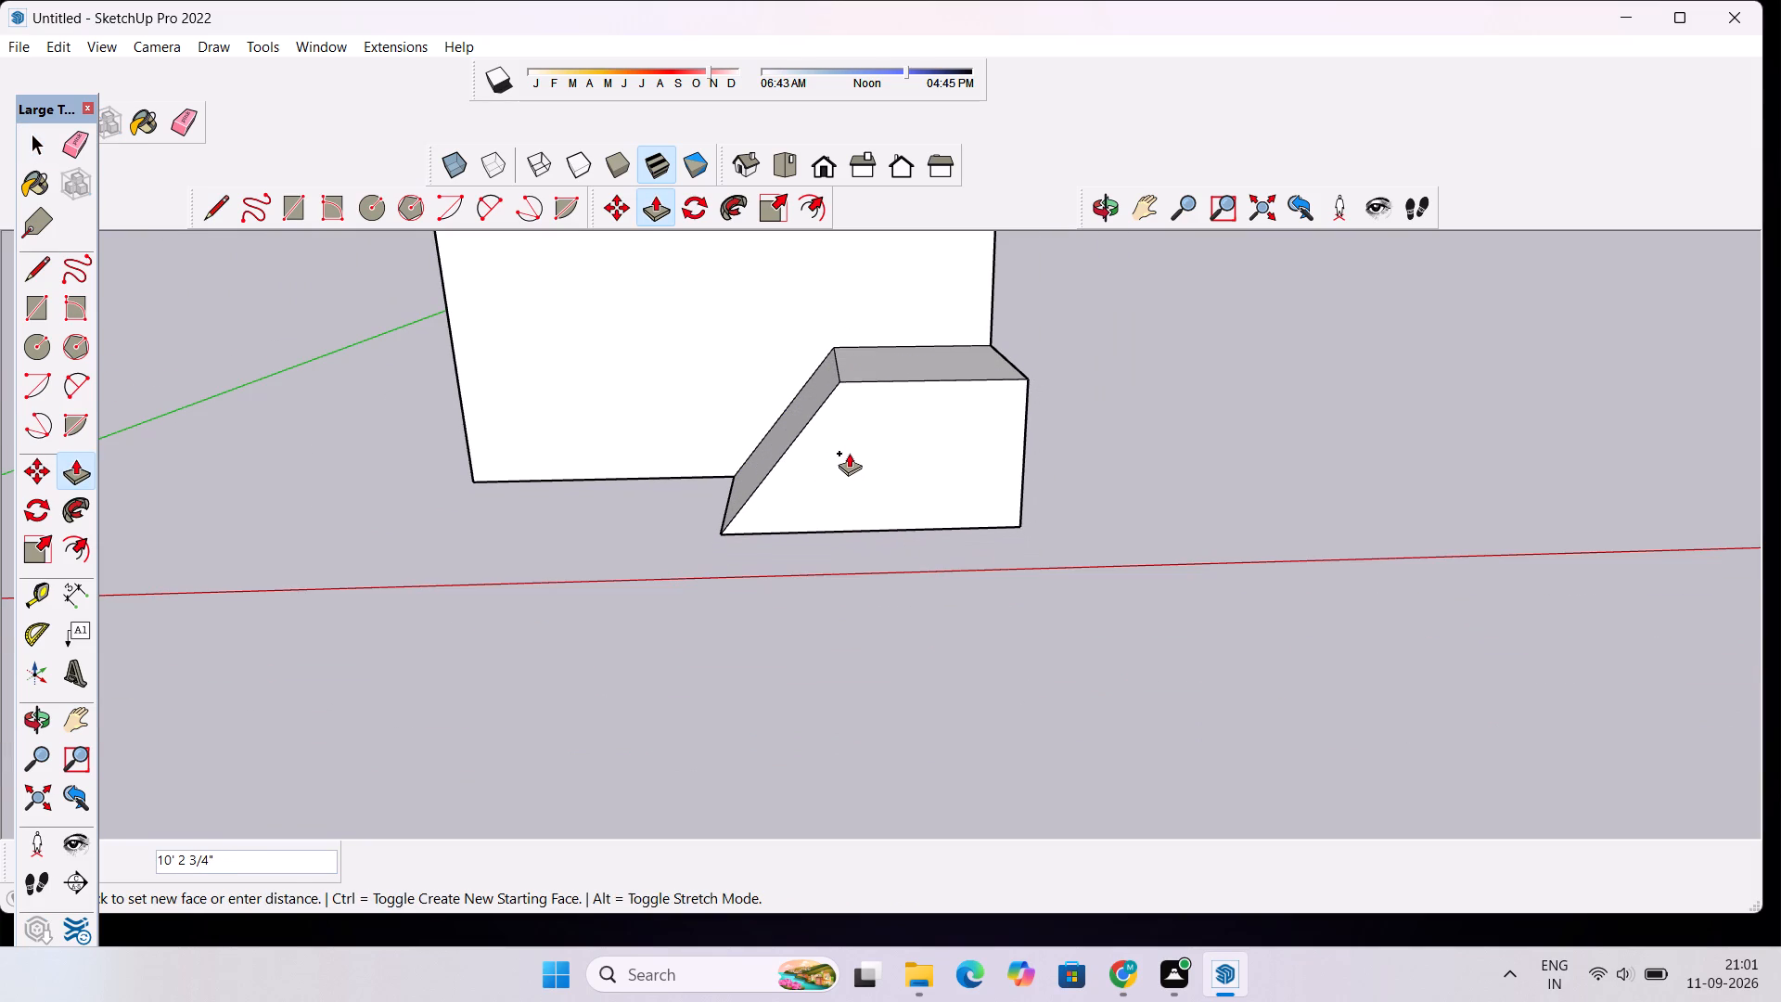
type("10")
key("apostrophe")
key("Return")
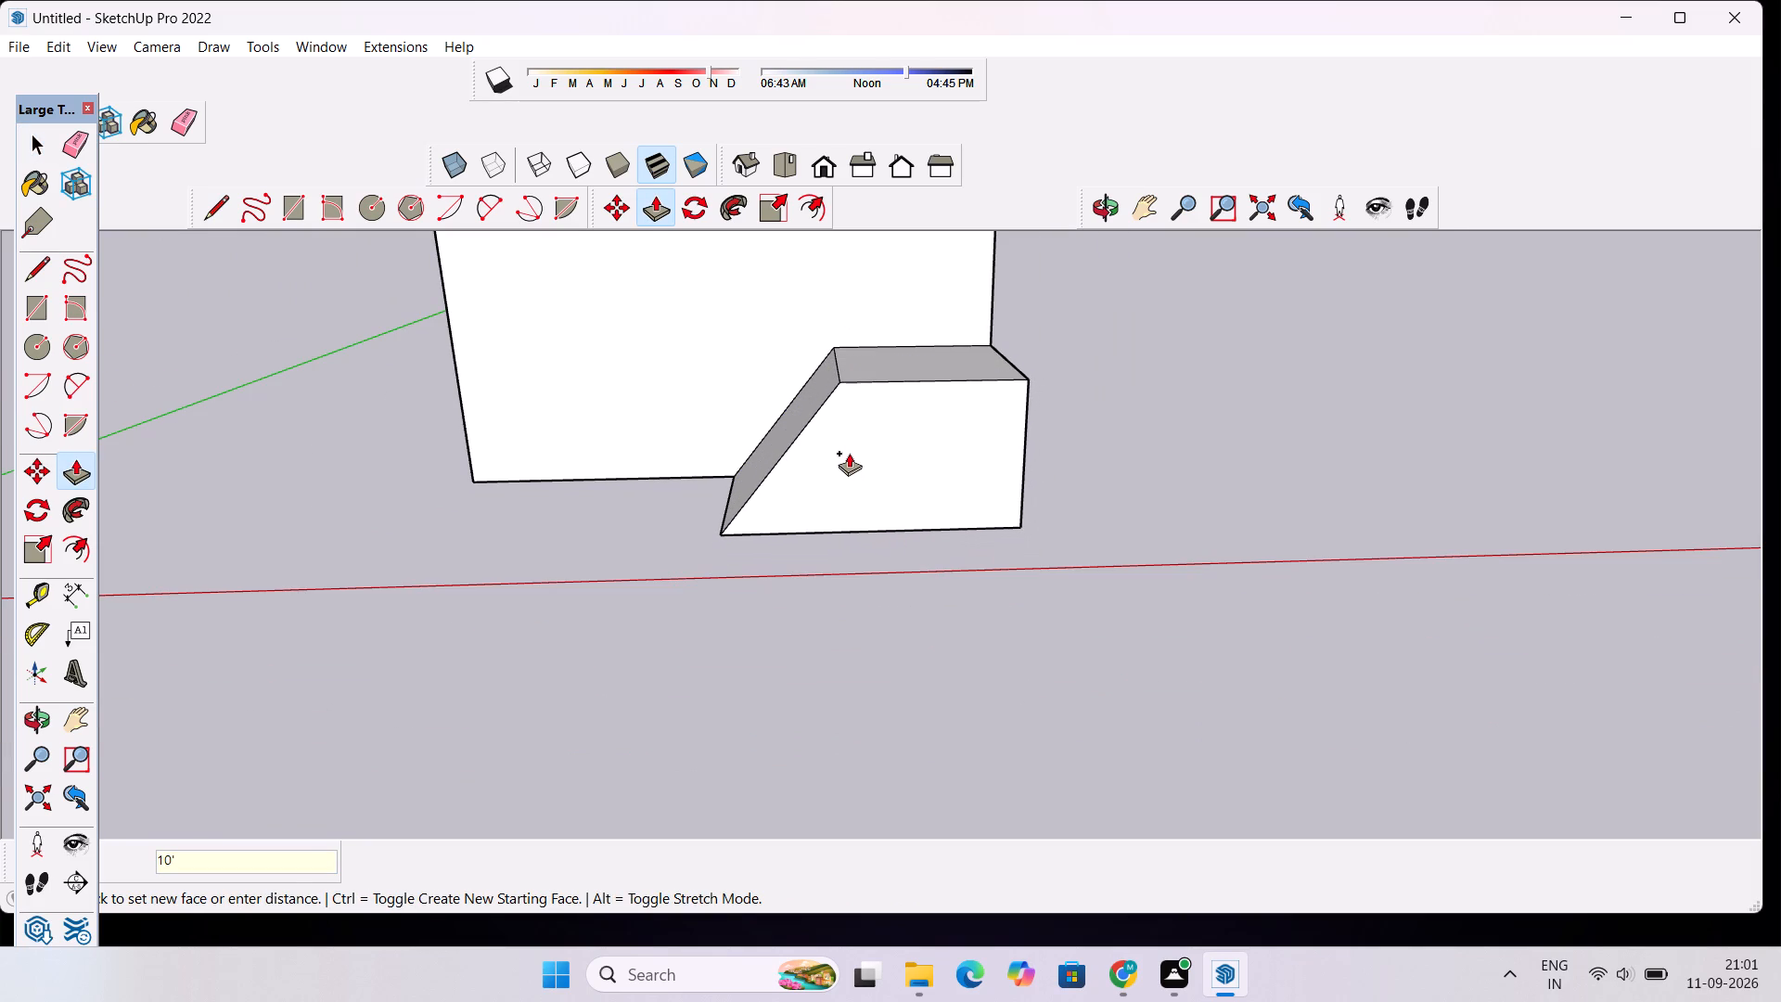
Examine the front projection and its junction with the main block from the side, near and far.
scroll(849, 453, "down", 5)
left_click(1112, 199)
left_click_drag(931, 356, 1480, 559)
scroll(966, 476, "down", 6)
left_click_drag(924, 598, 937, 495)
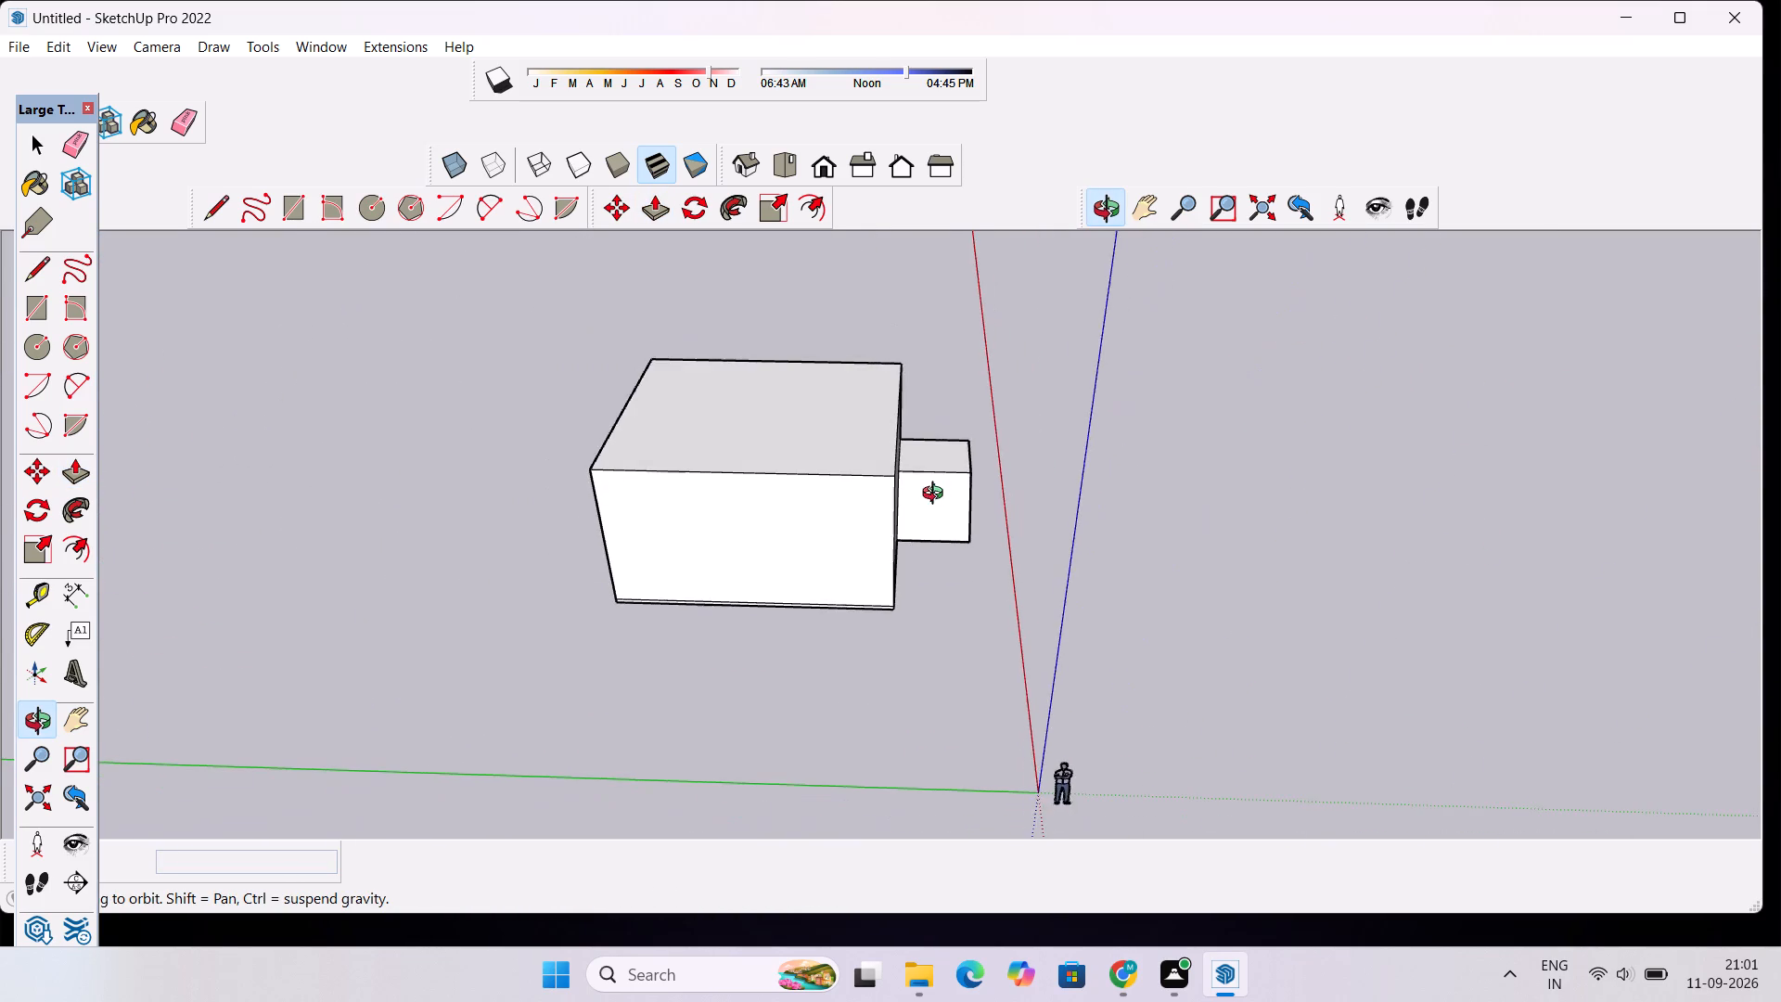
scroll(937, 495, "up", 12)
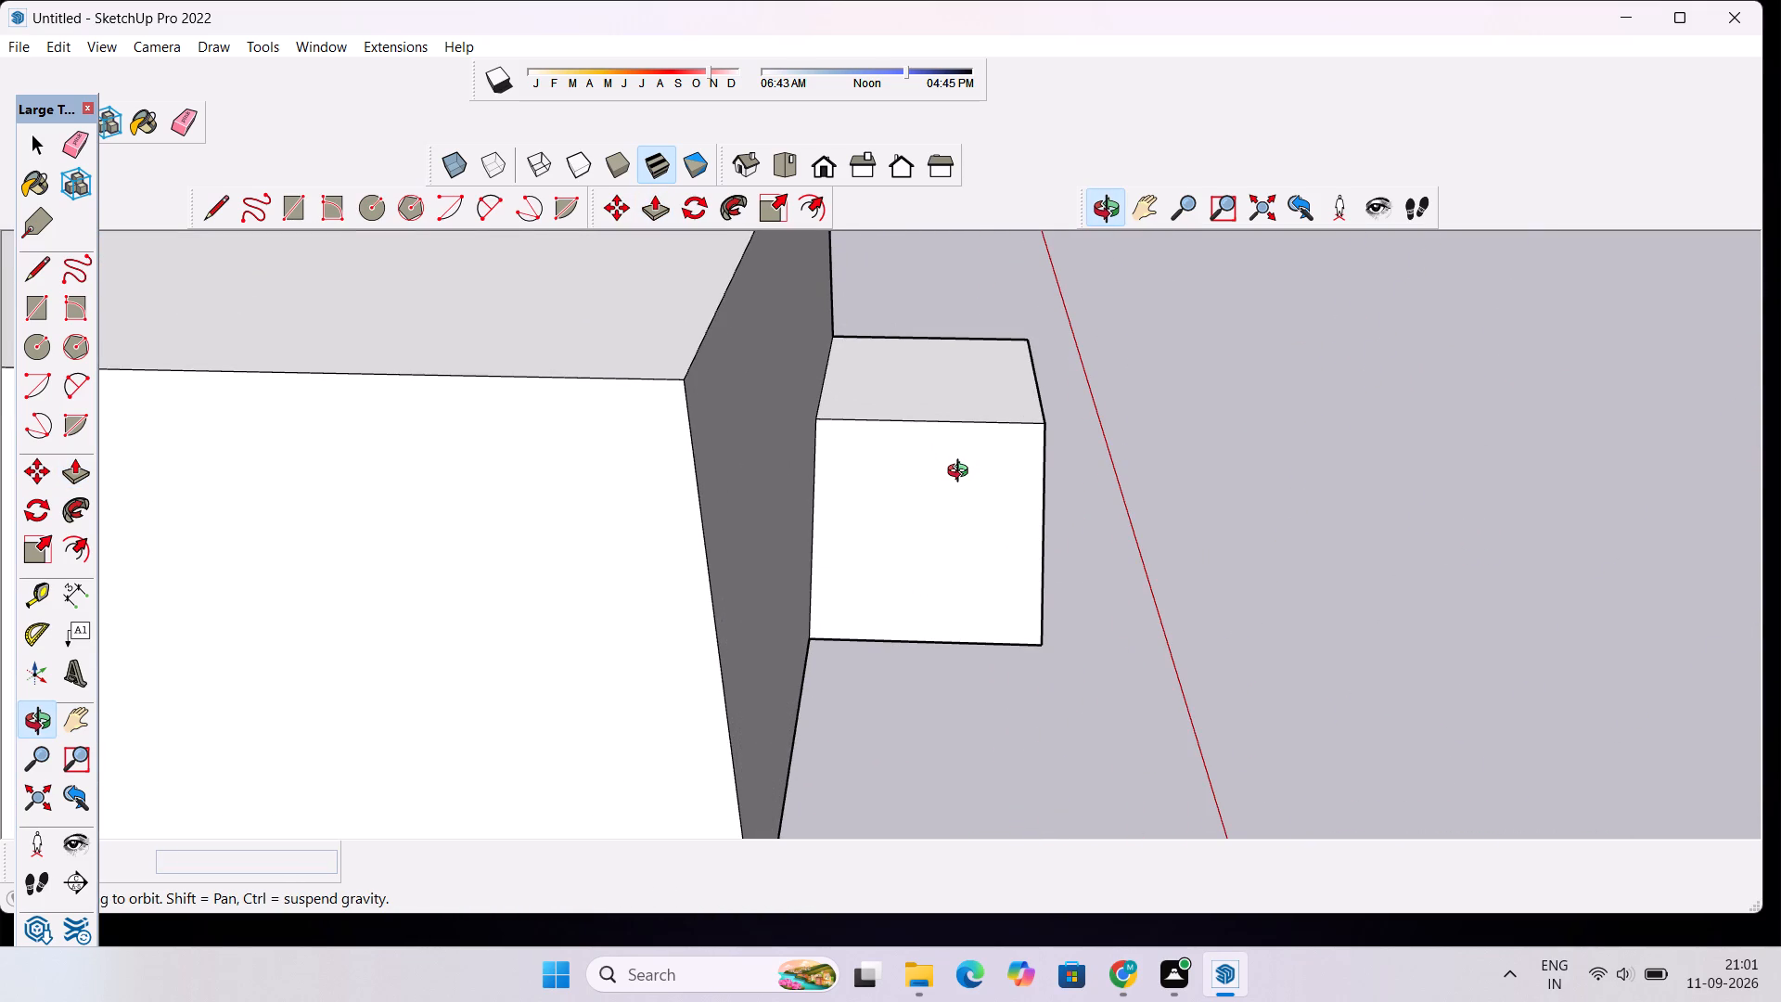
scroll(962, 473, "down", 1)
left_click_drag(903, 482, 734, 463, "shift")
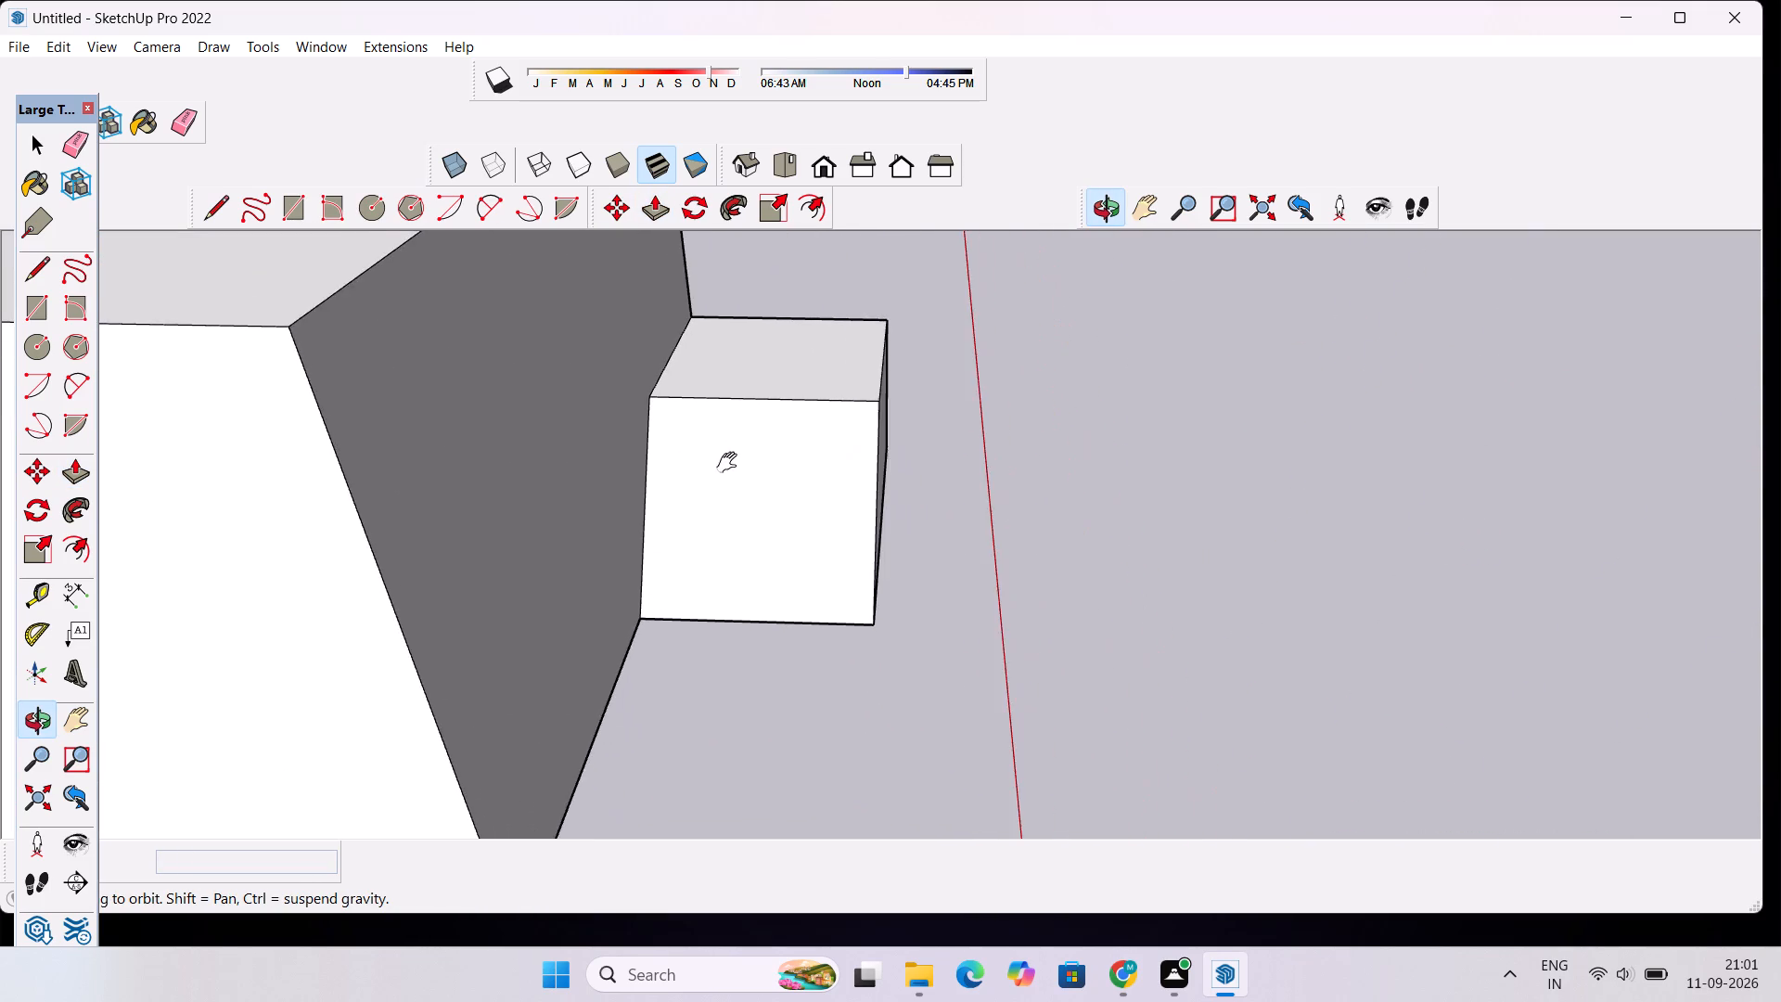
scroll(731, 463, "down", 6)
scroll(711, 541, "up", 4)
left_click_drag(703, 551, 724, 535)
scroll(715, 402, "up", 2)
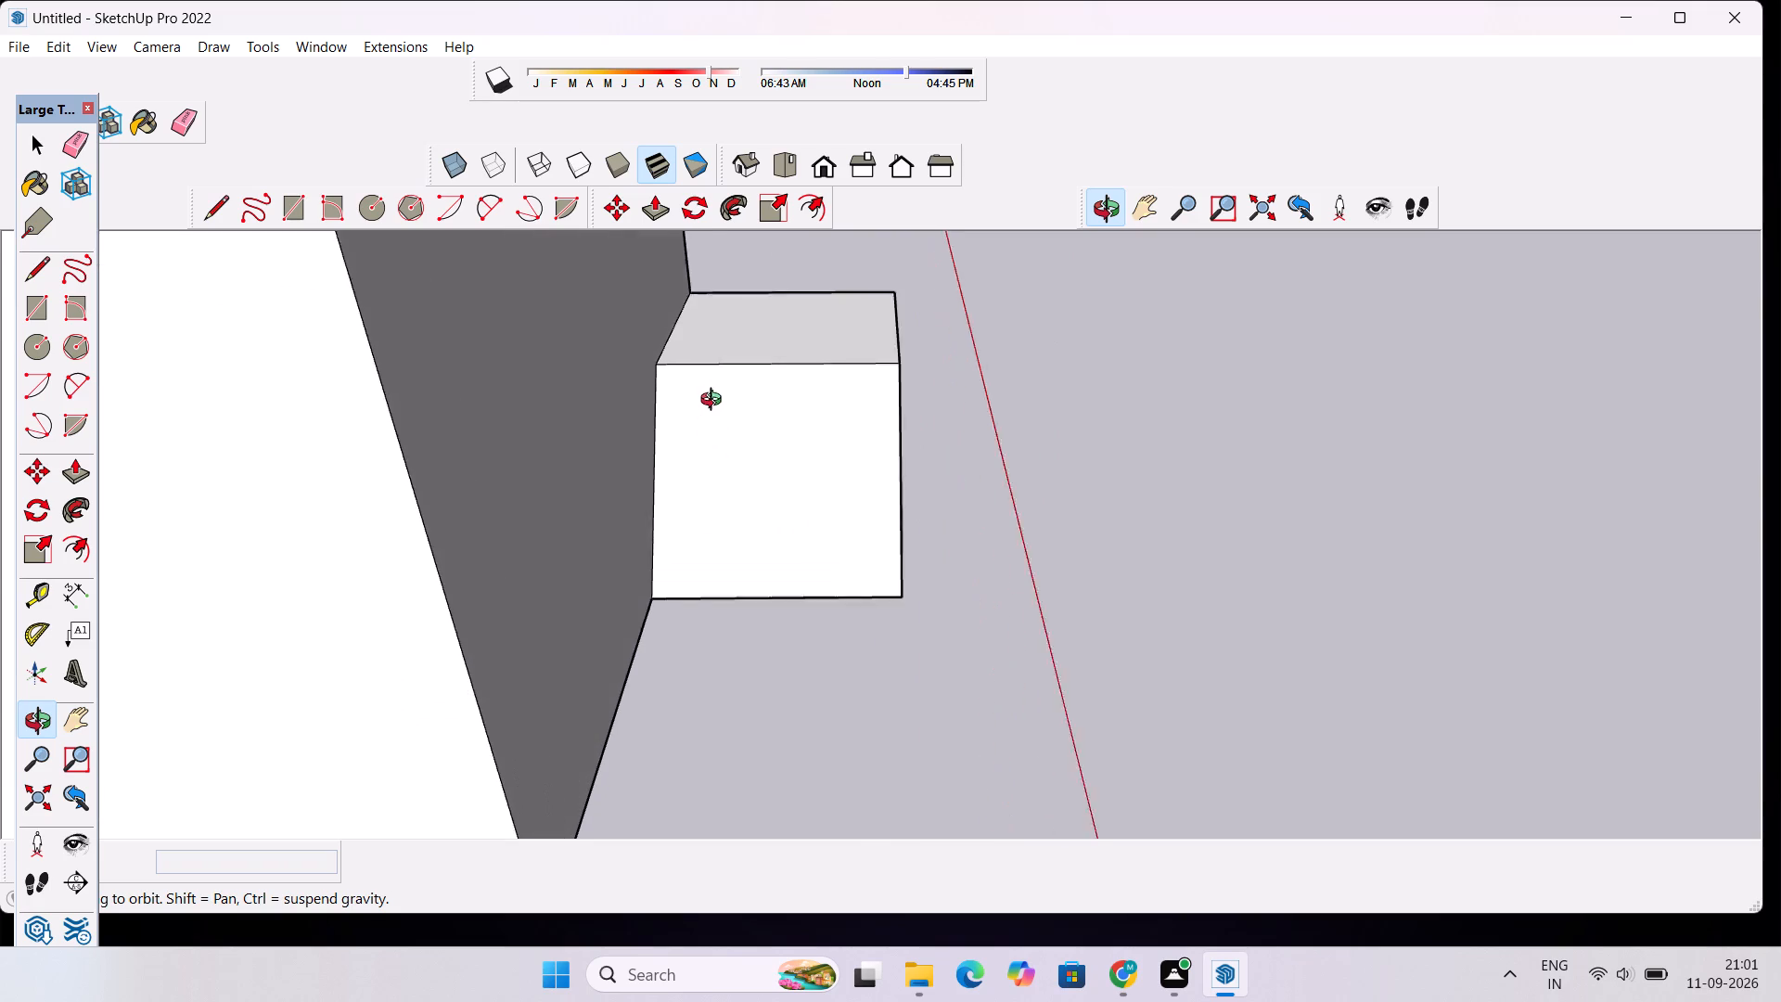
scroll(715, 402, "up", 2)
left_click_drag(698, 405, 634, 583, "shift")
scroll(631, 495, "down", 6, "shift")
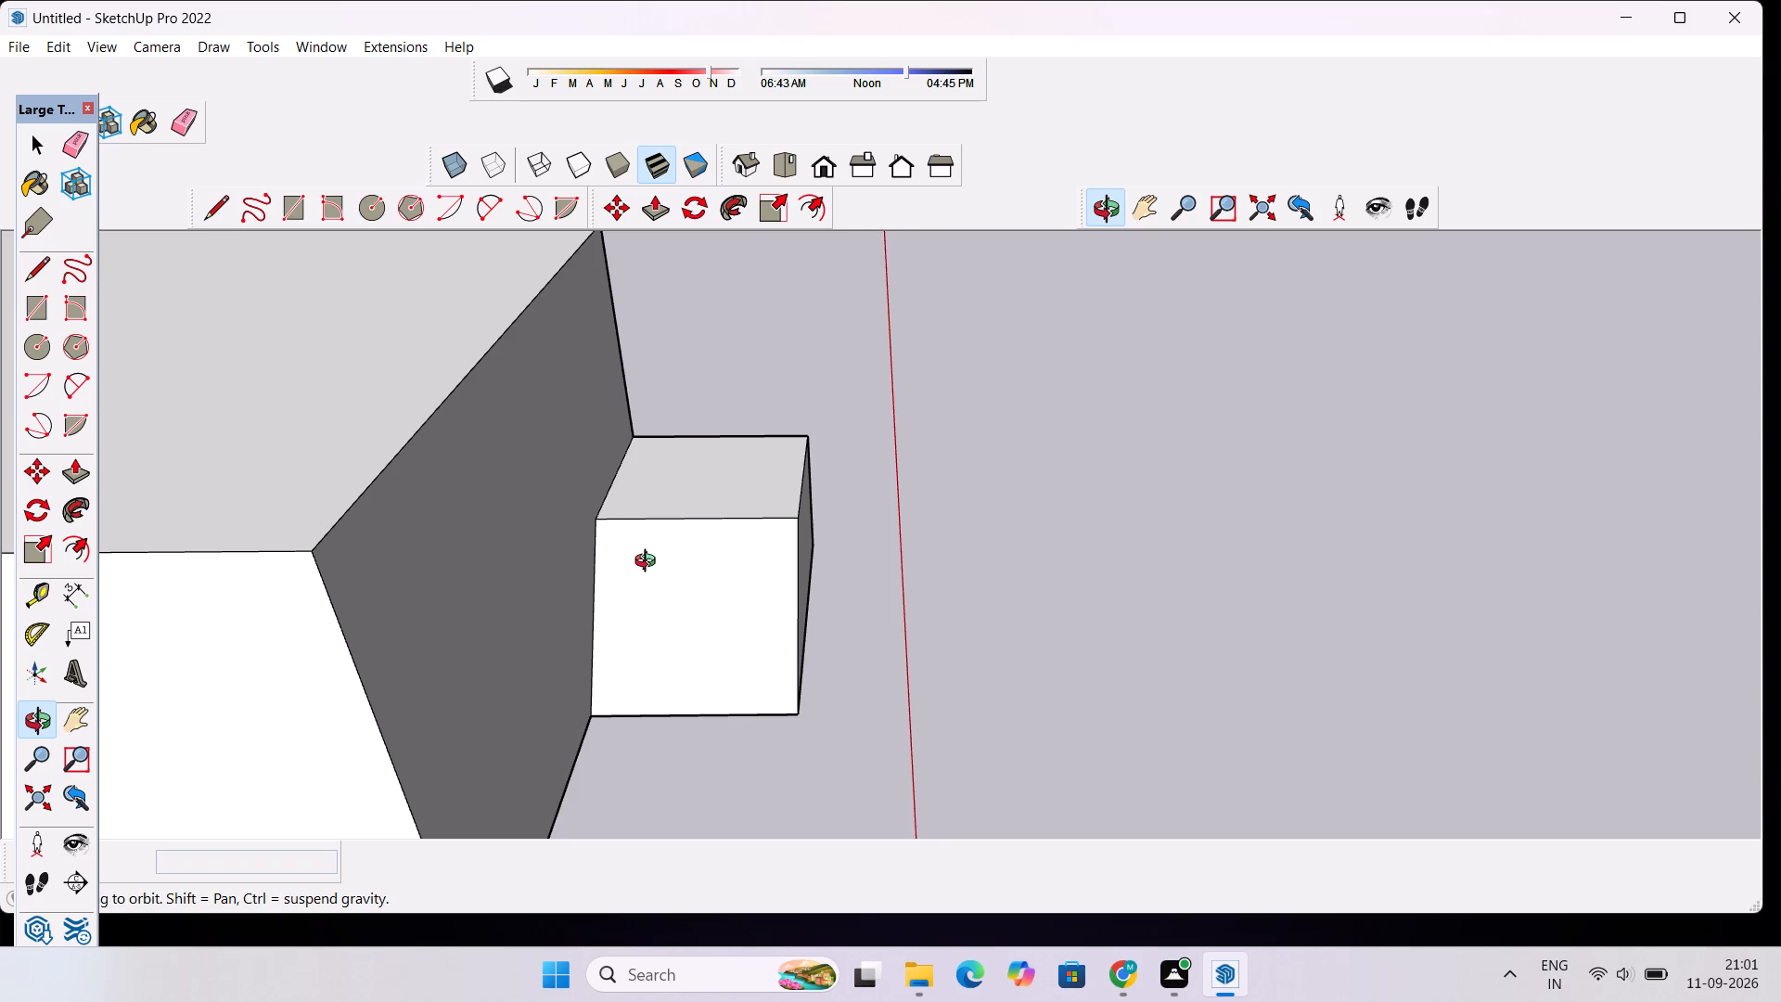
Place a guide line on the projection's sloped face, parallel to its top edge and offset 1.5'.
scroll(649, 563, "up", 4)
left_click_drag(827, 519, 550, 552)
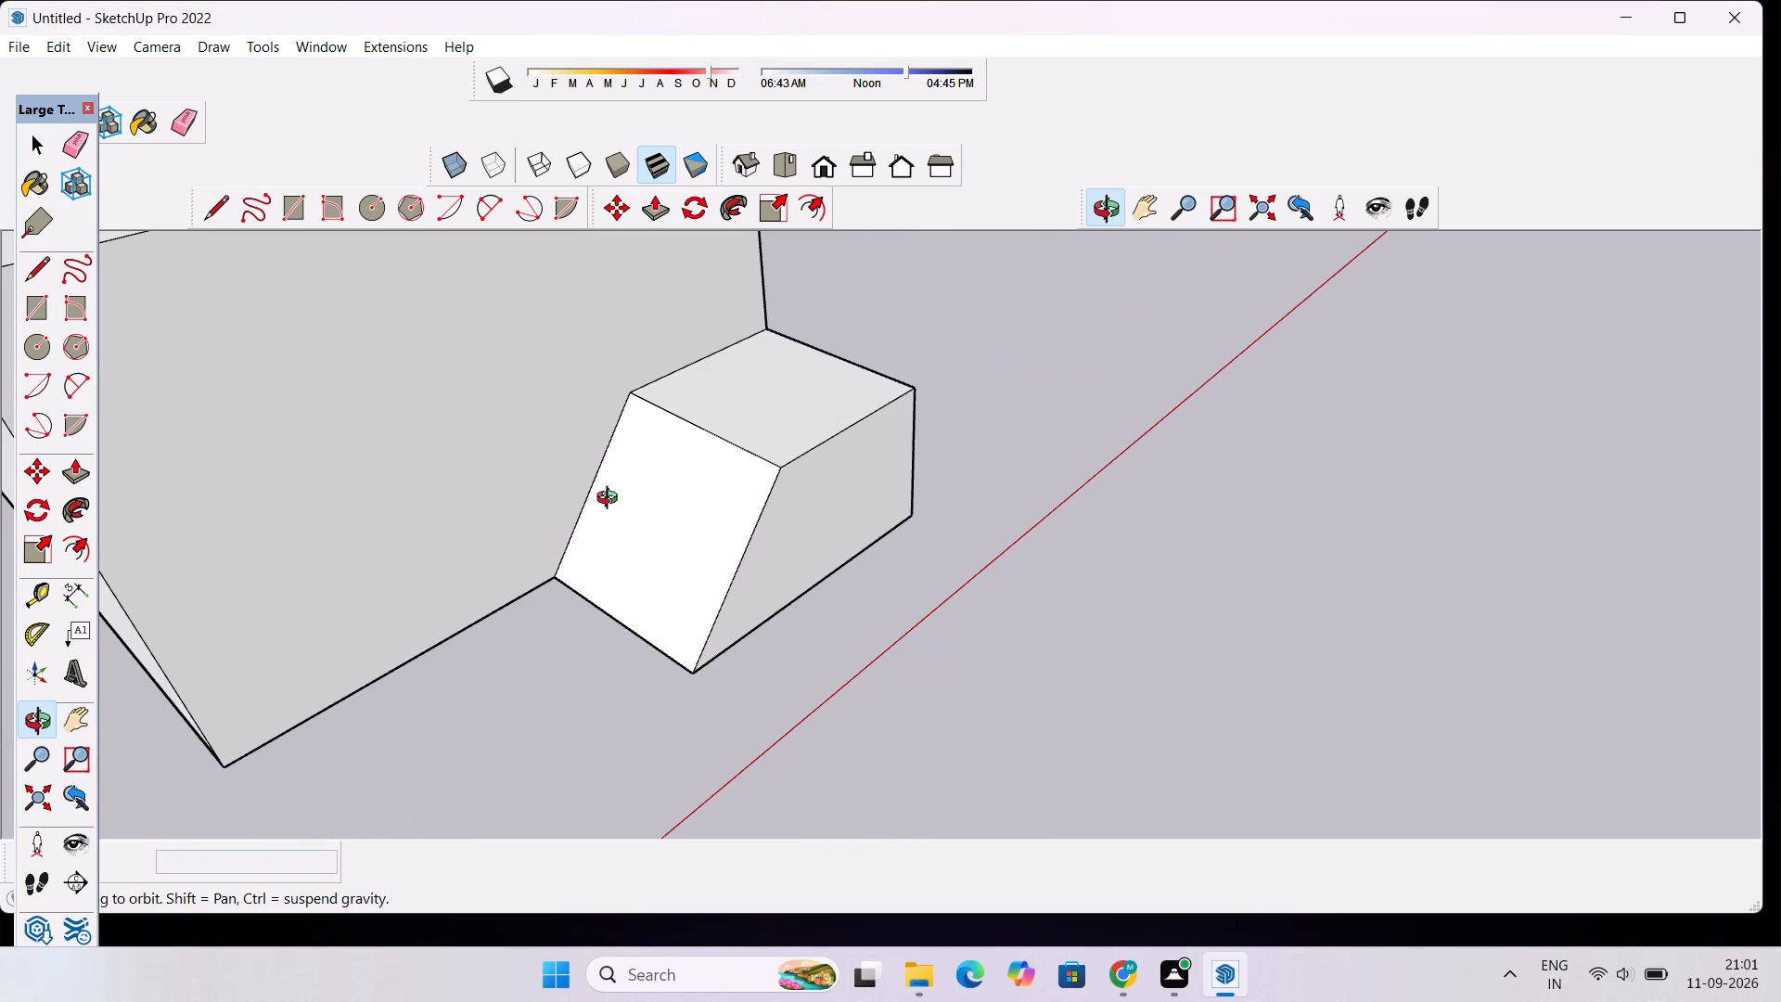
scroll(649, 390, "up", 5)
scroll(594, 527, "down", 2)
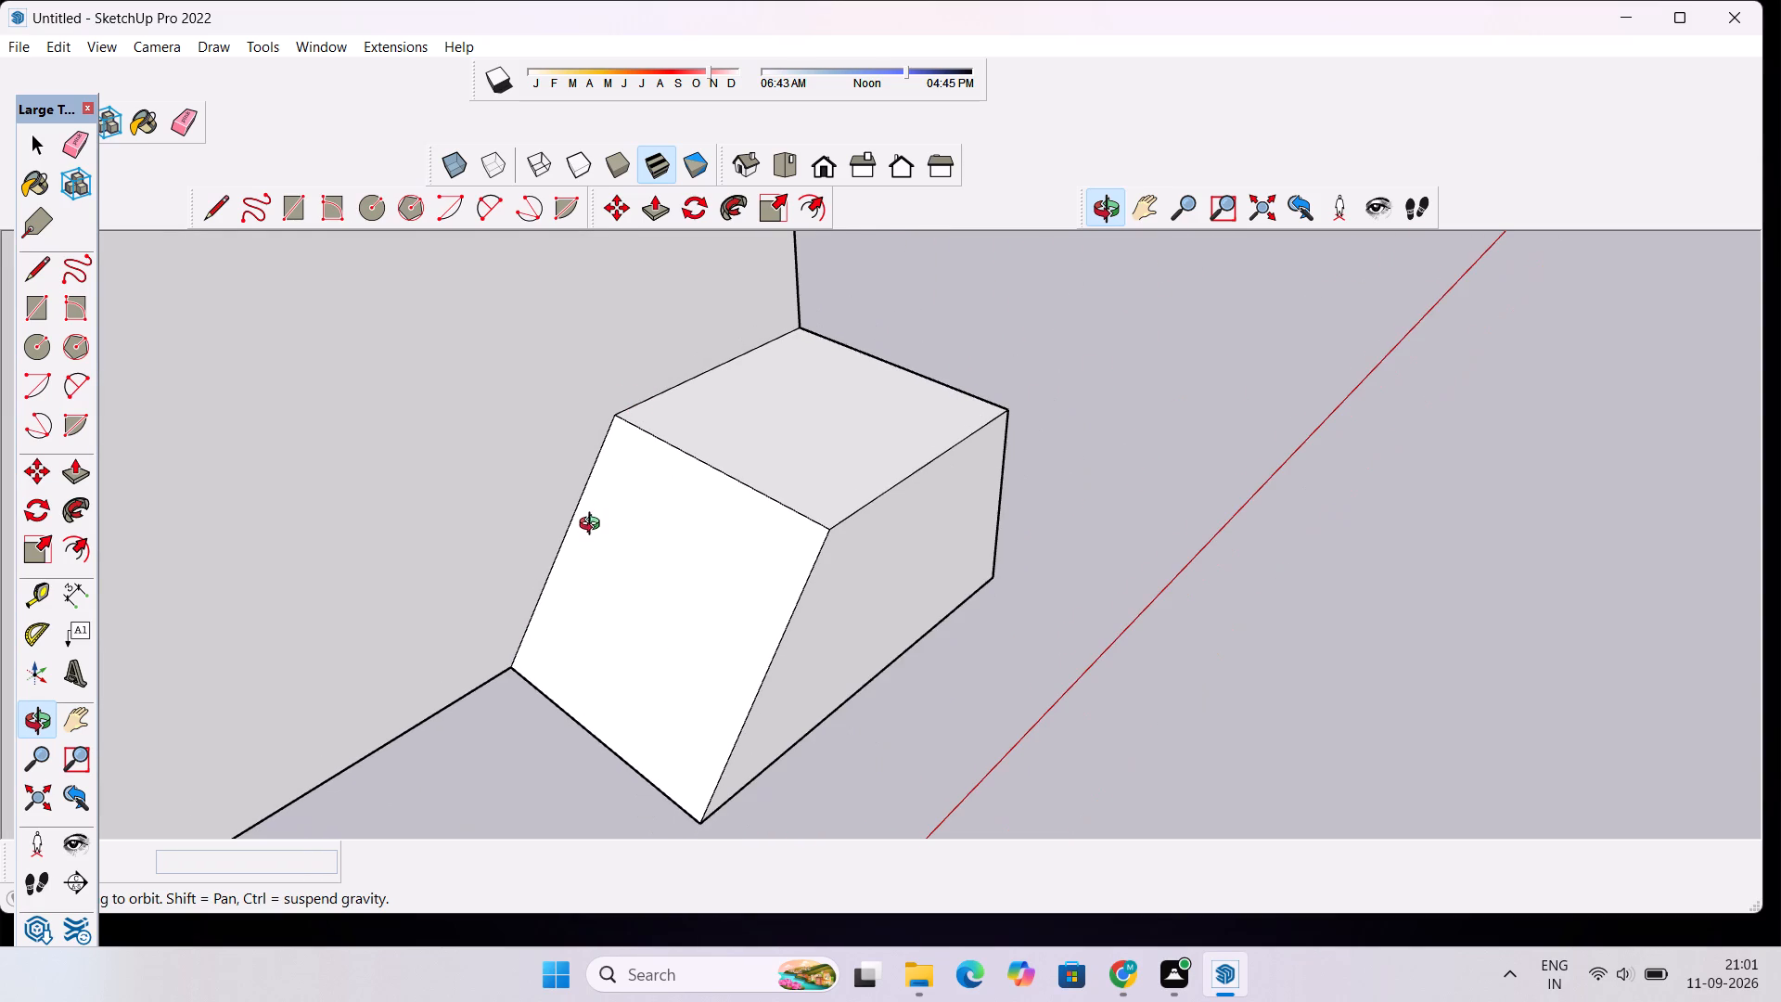
scroll(615, 509, "down", 3)
left_click_drag(795, 549, 723, 570)
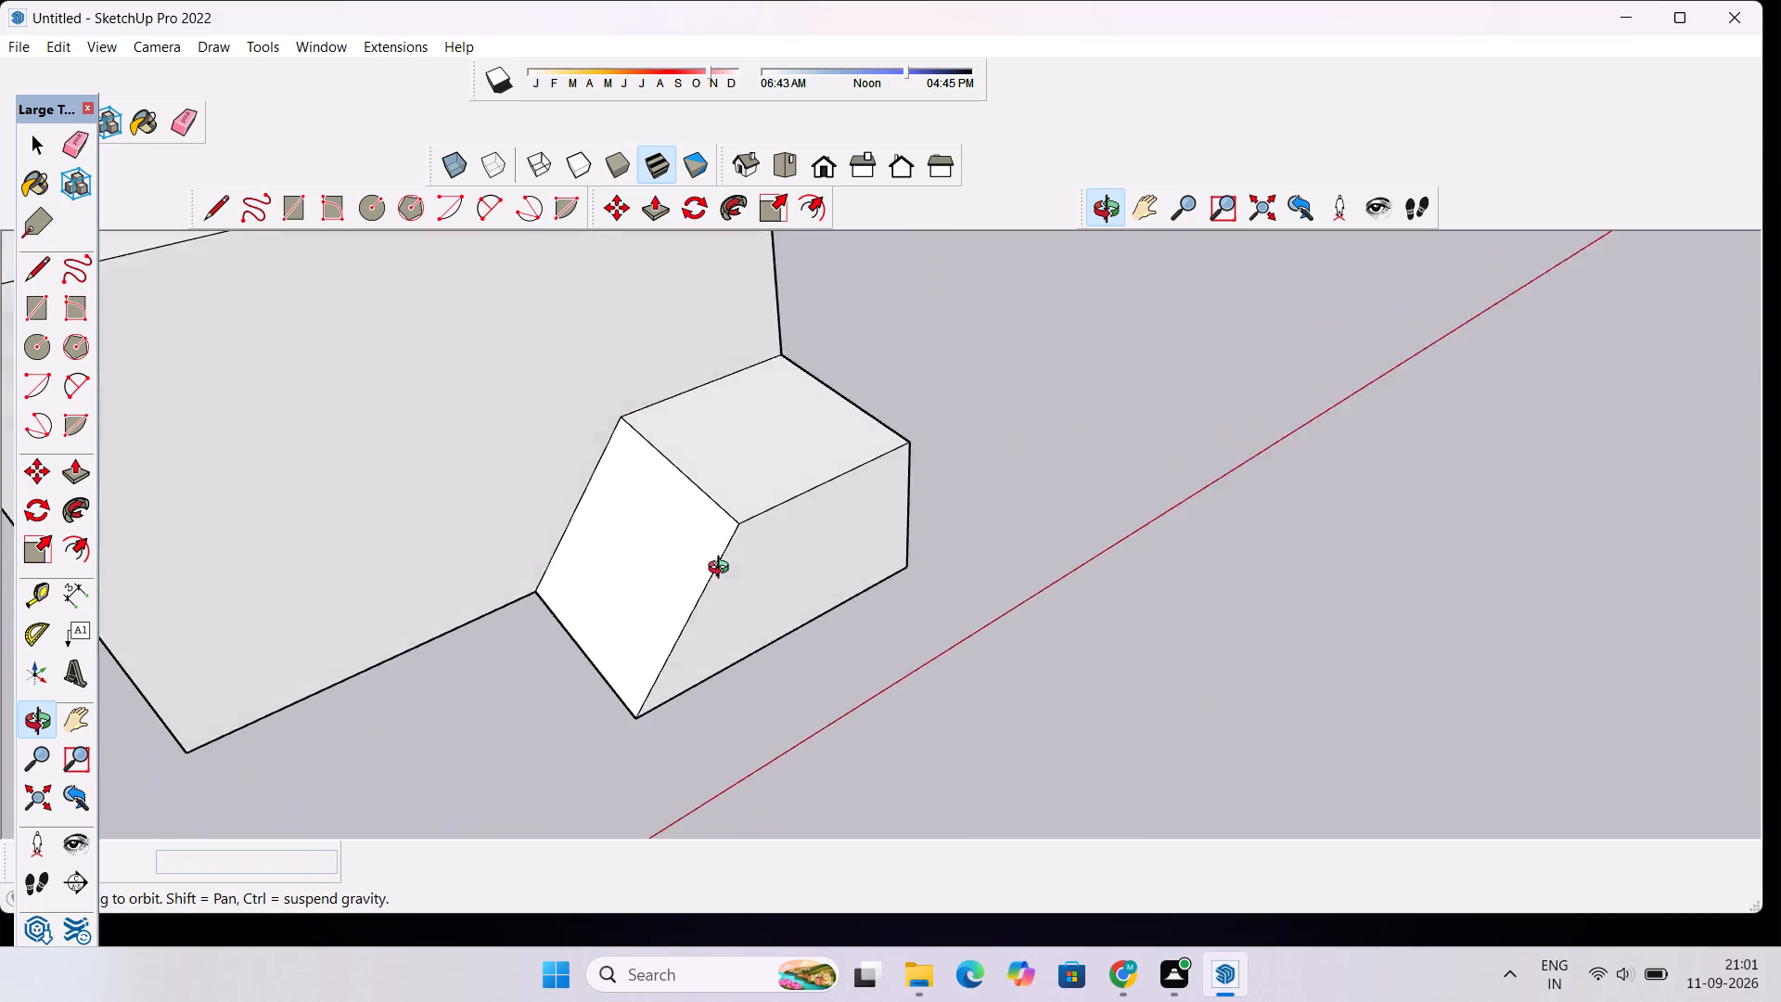
left_click_drag(723, 570, 611, 597)
scroll(615, 460, "up", 6)
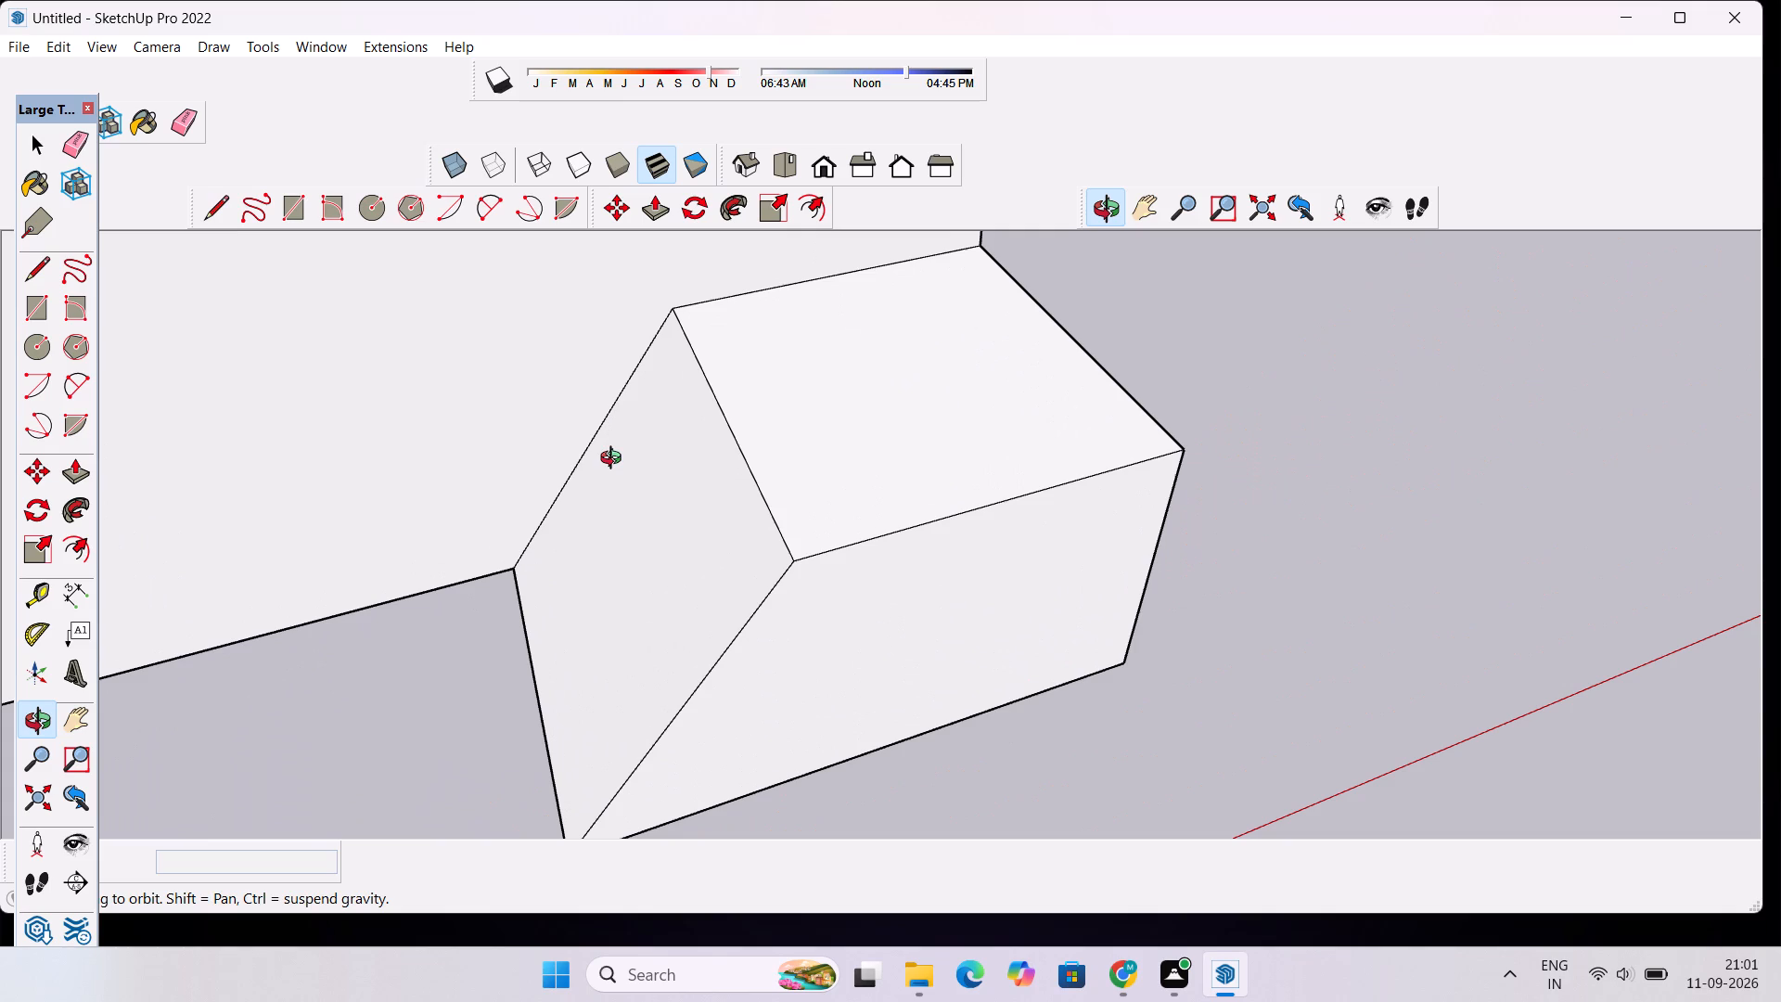
key("l")
key("space")
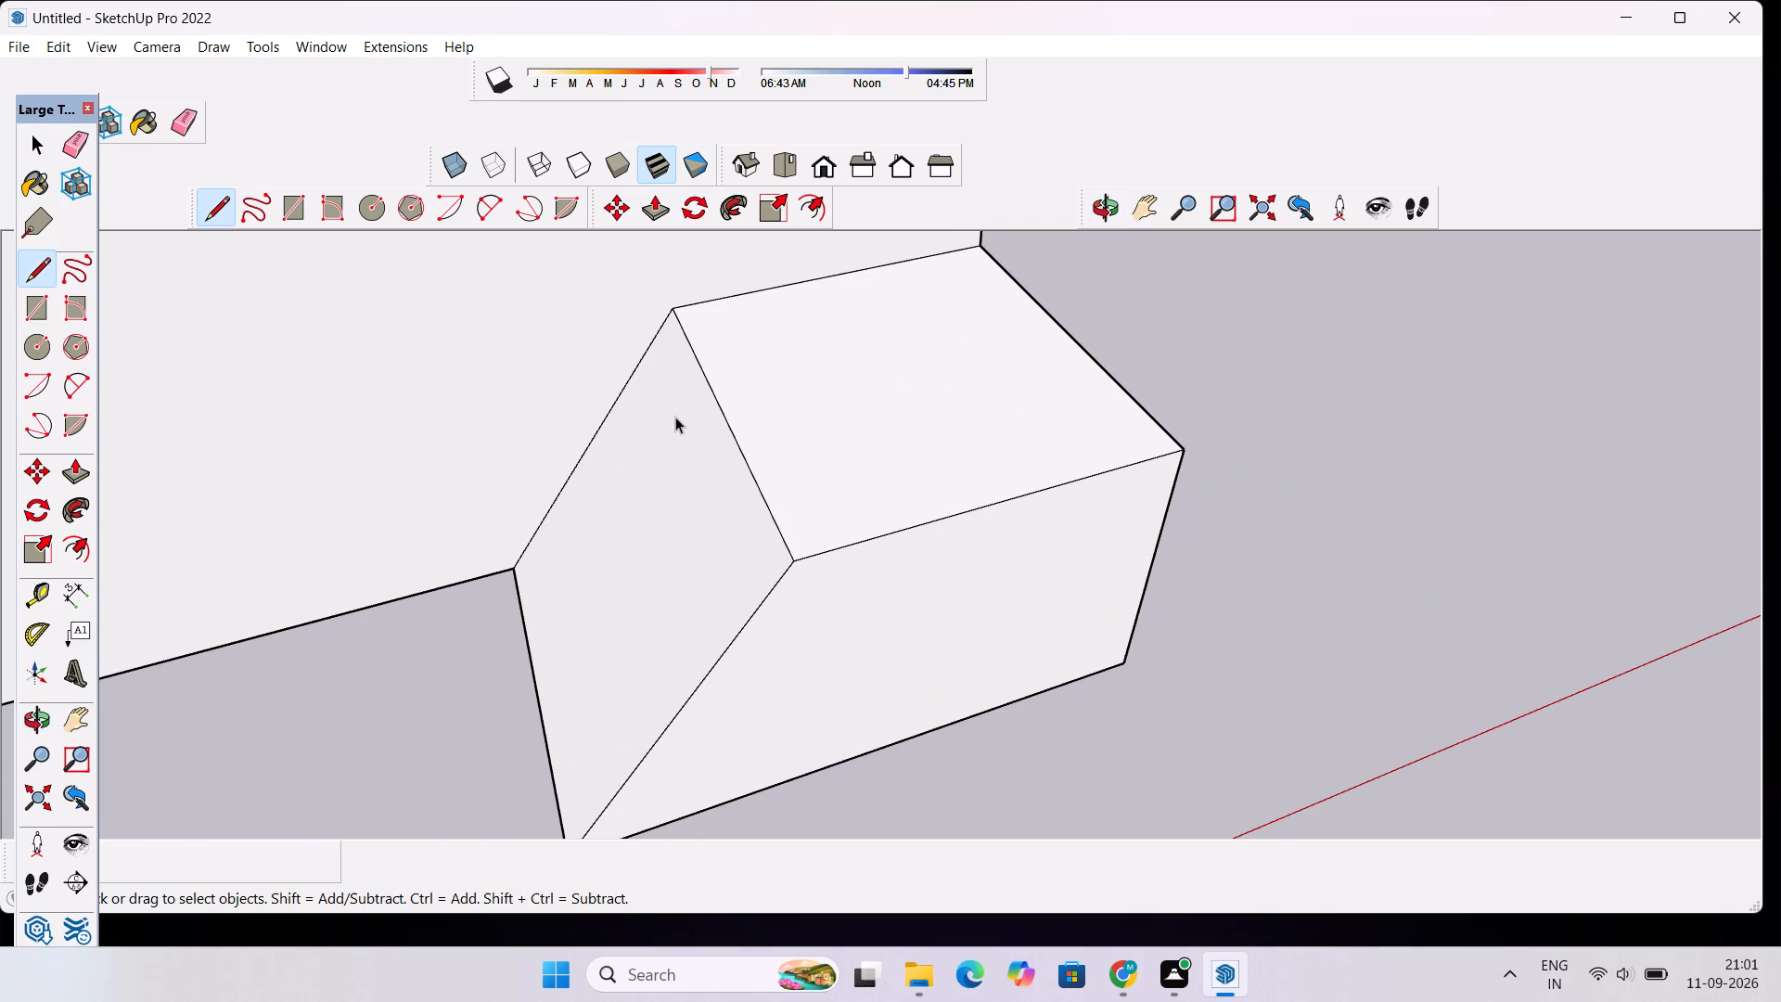
key("t")
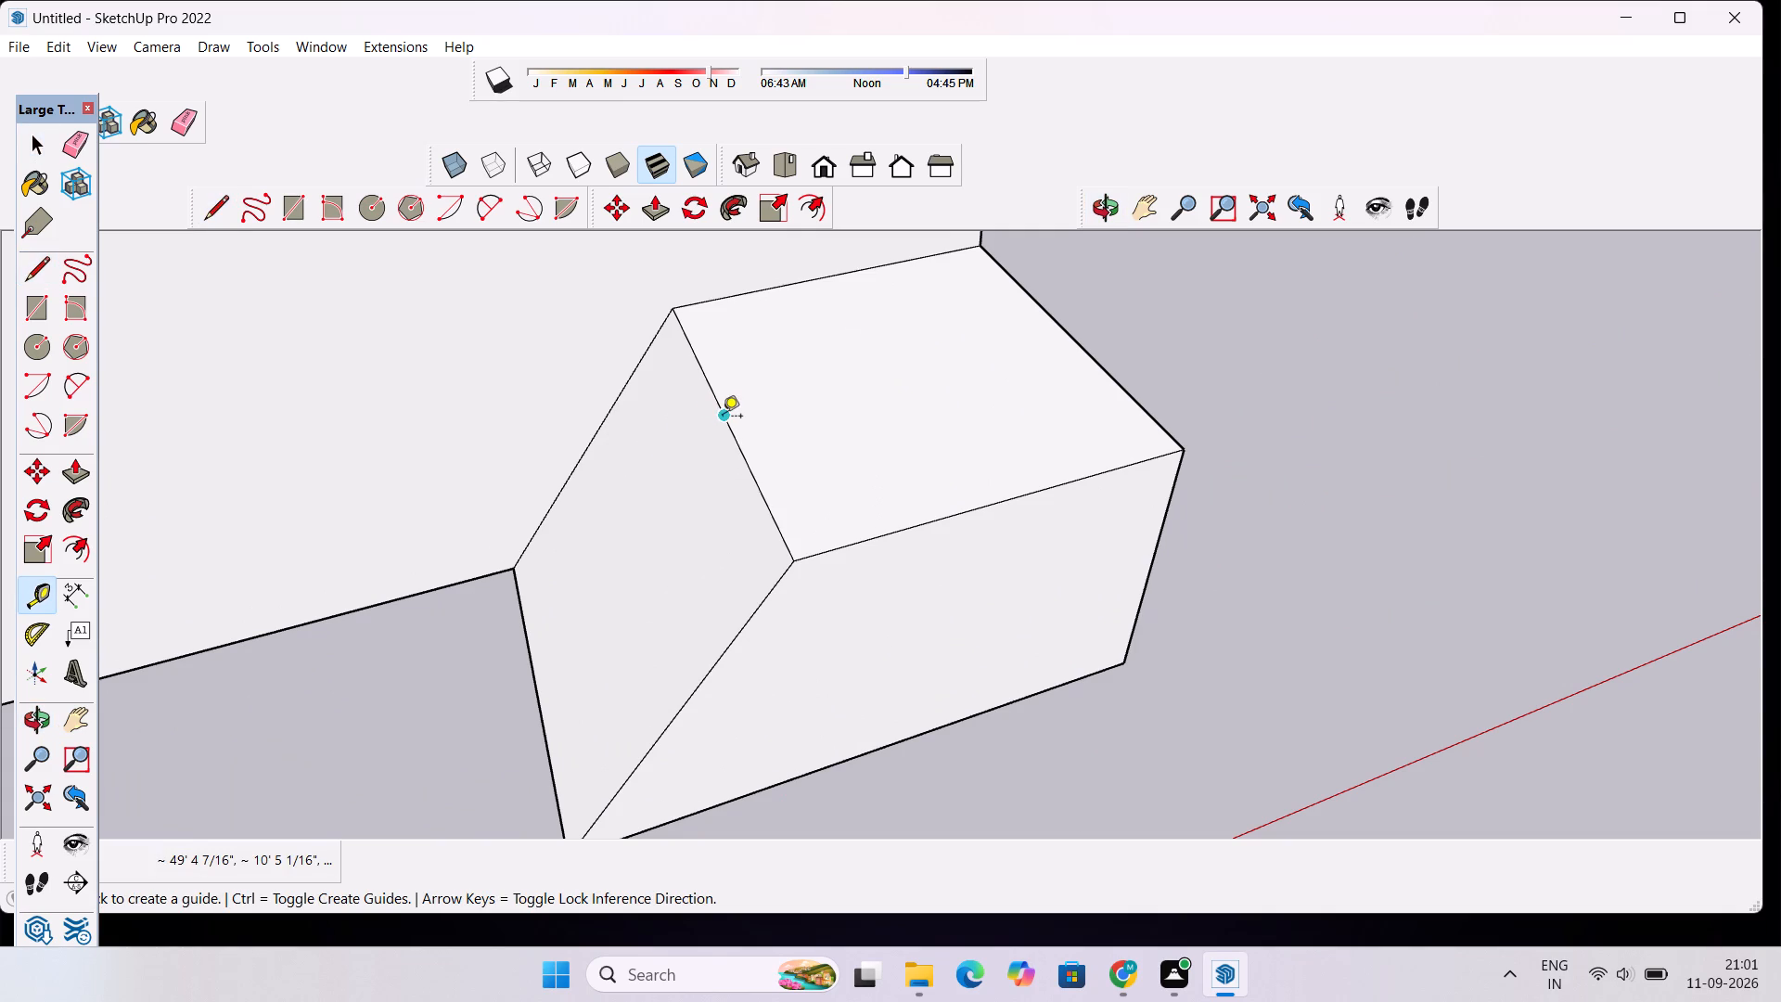
left_click(723, 417)
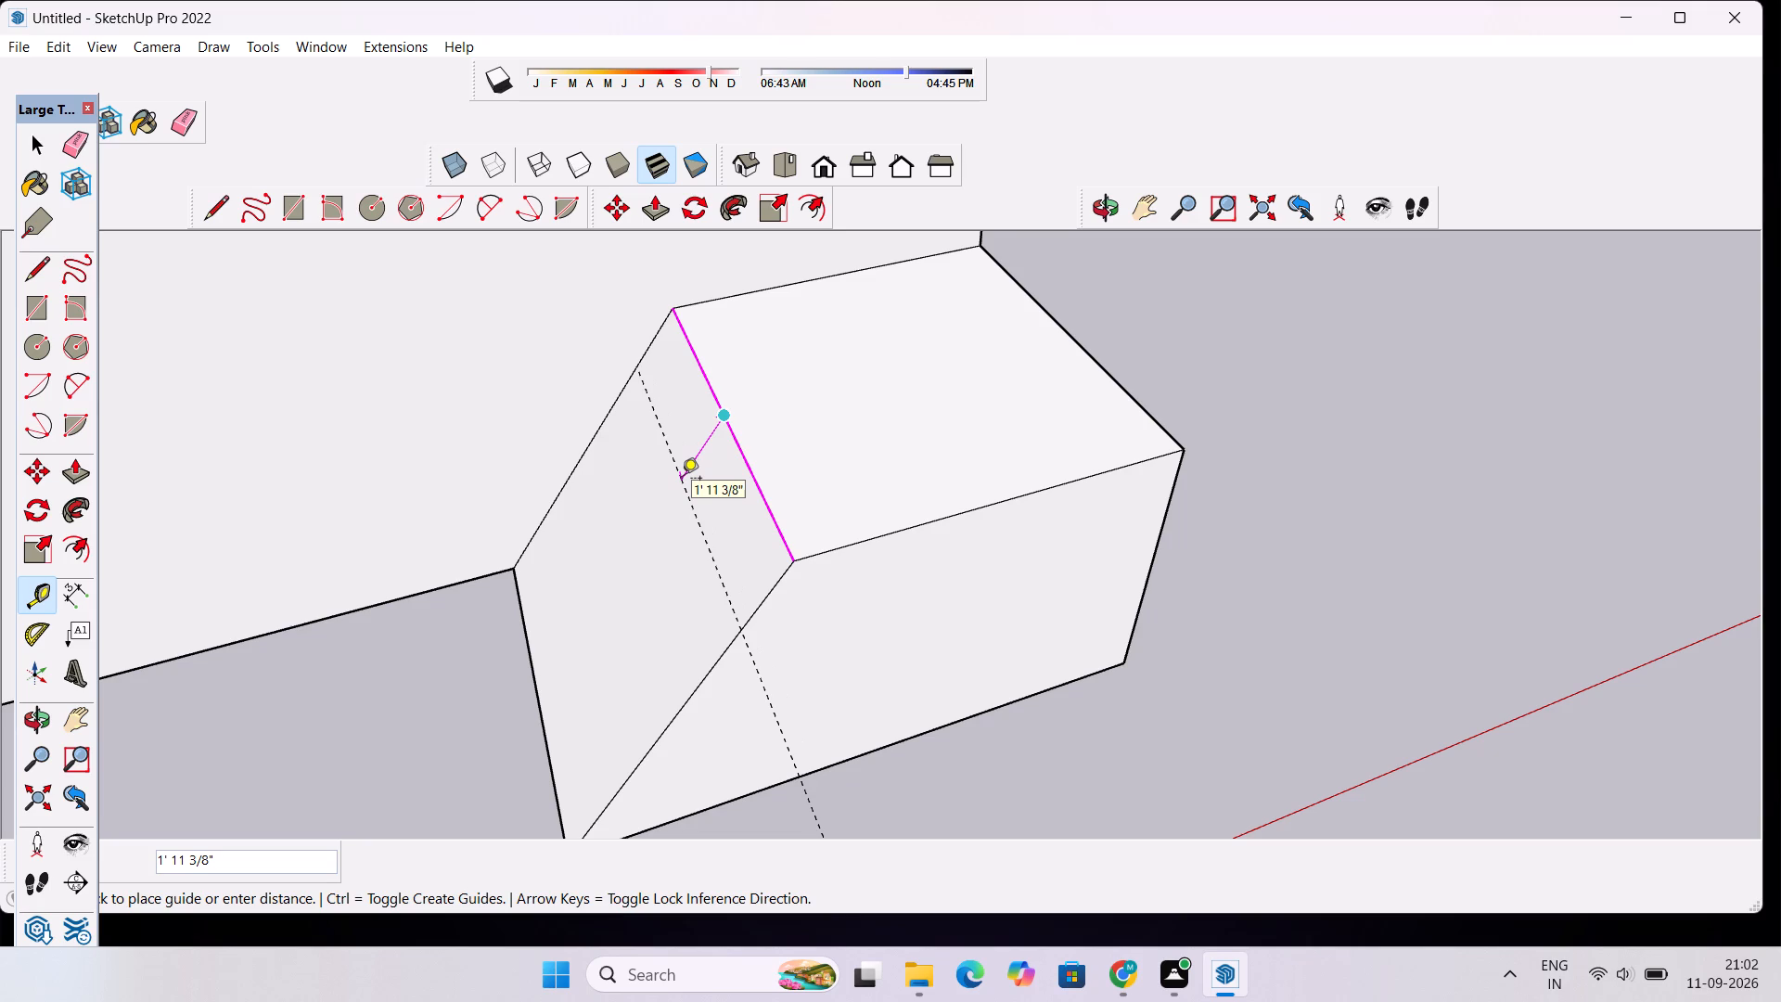
type("1.5'")
key("Return")
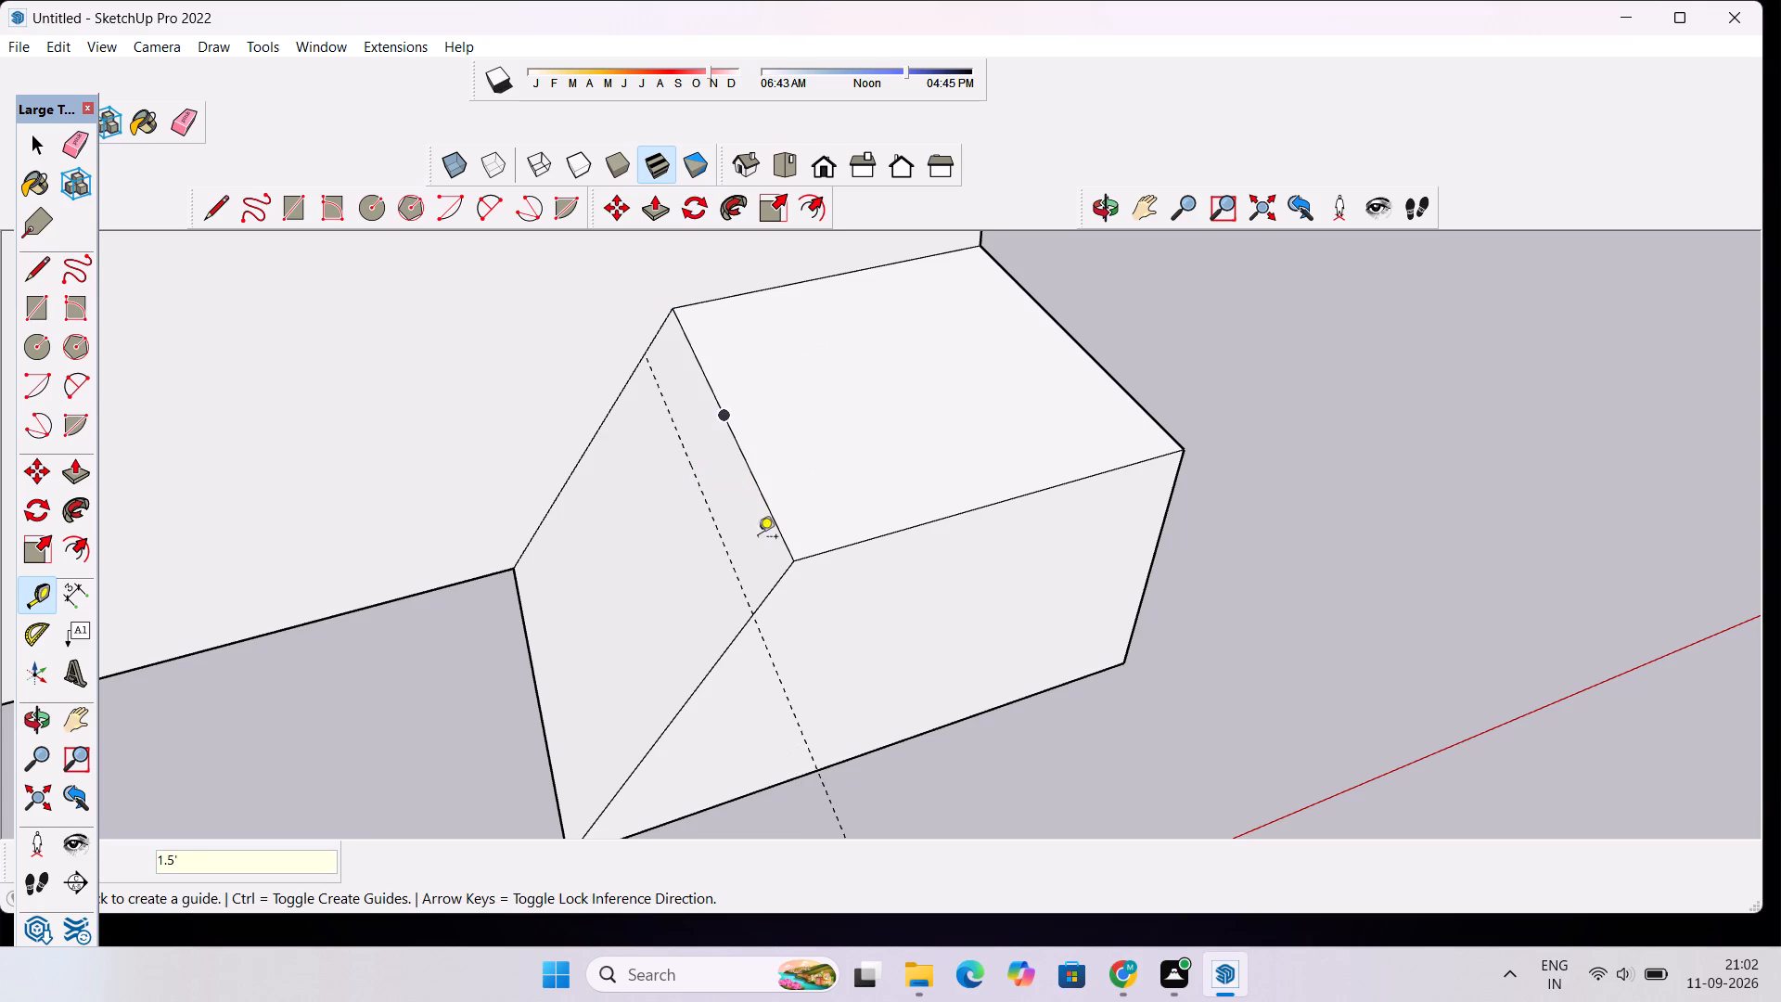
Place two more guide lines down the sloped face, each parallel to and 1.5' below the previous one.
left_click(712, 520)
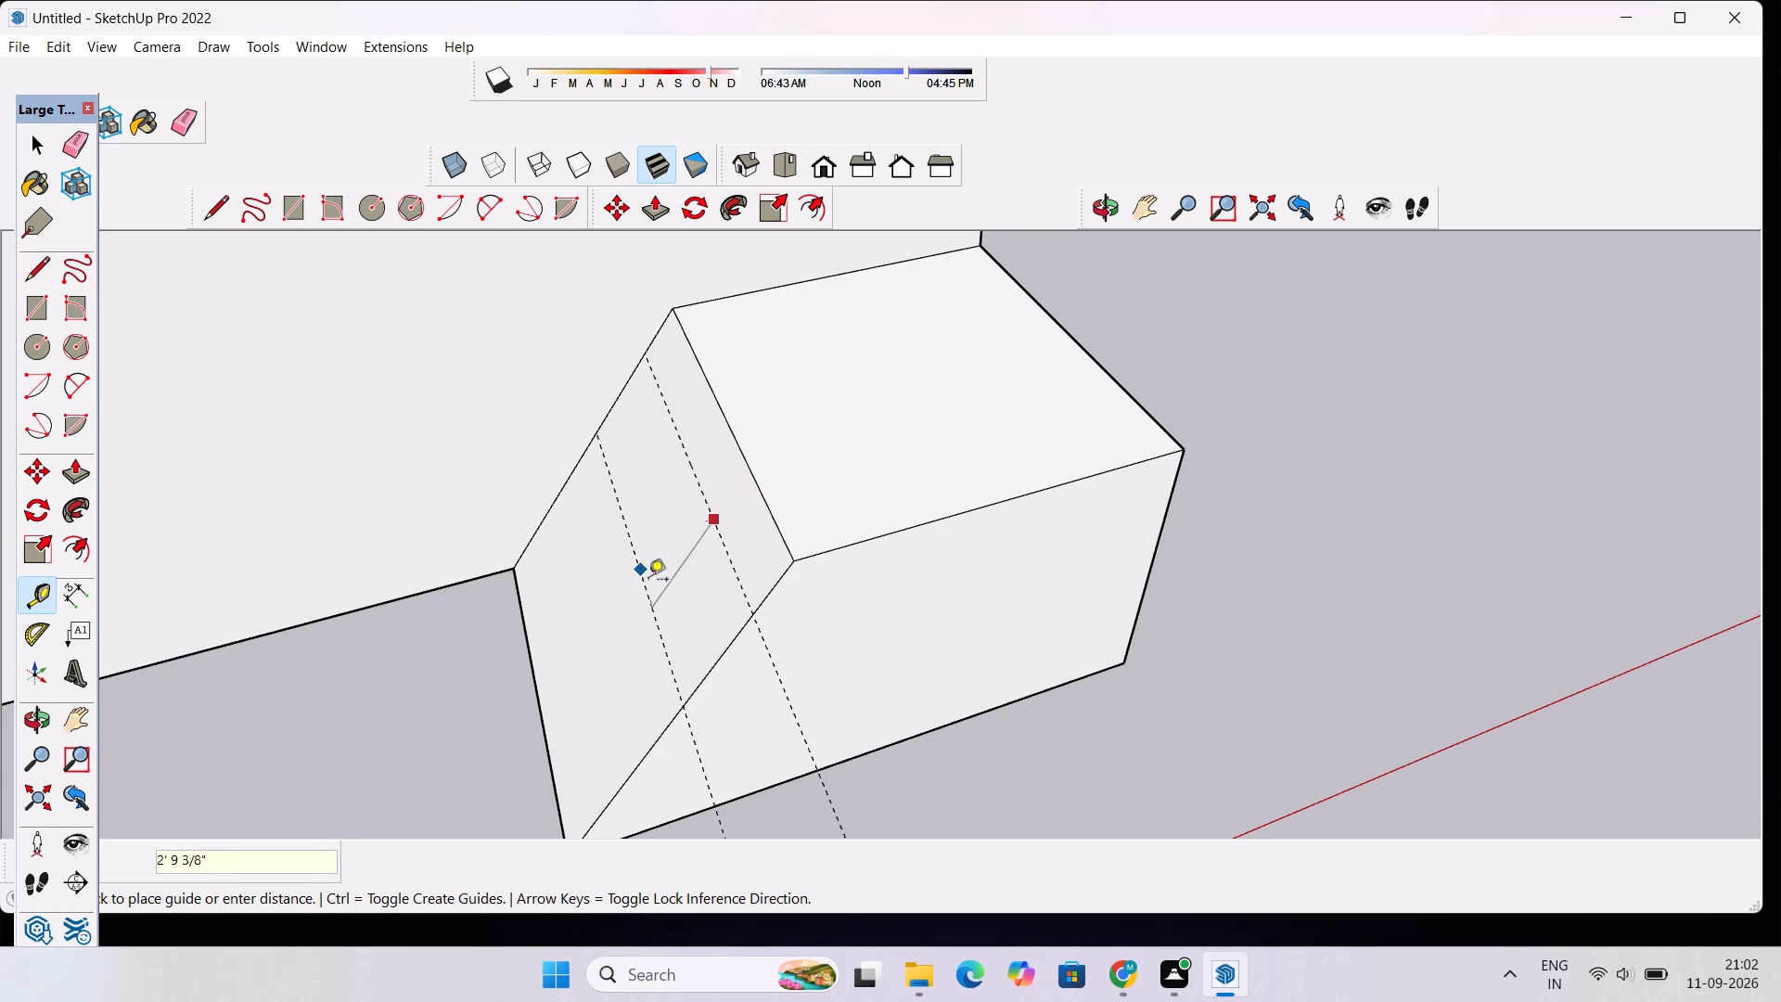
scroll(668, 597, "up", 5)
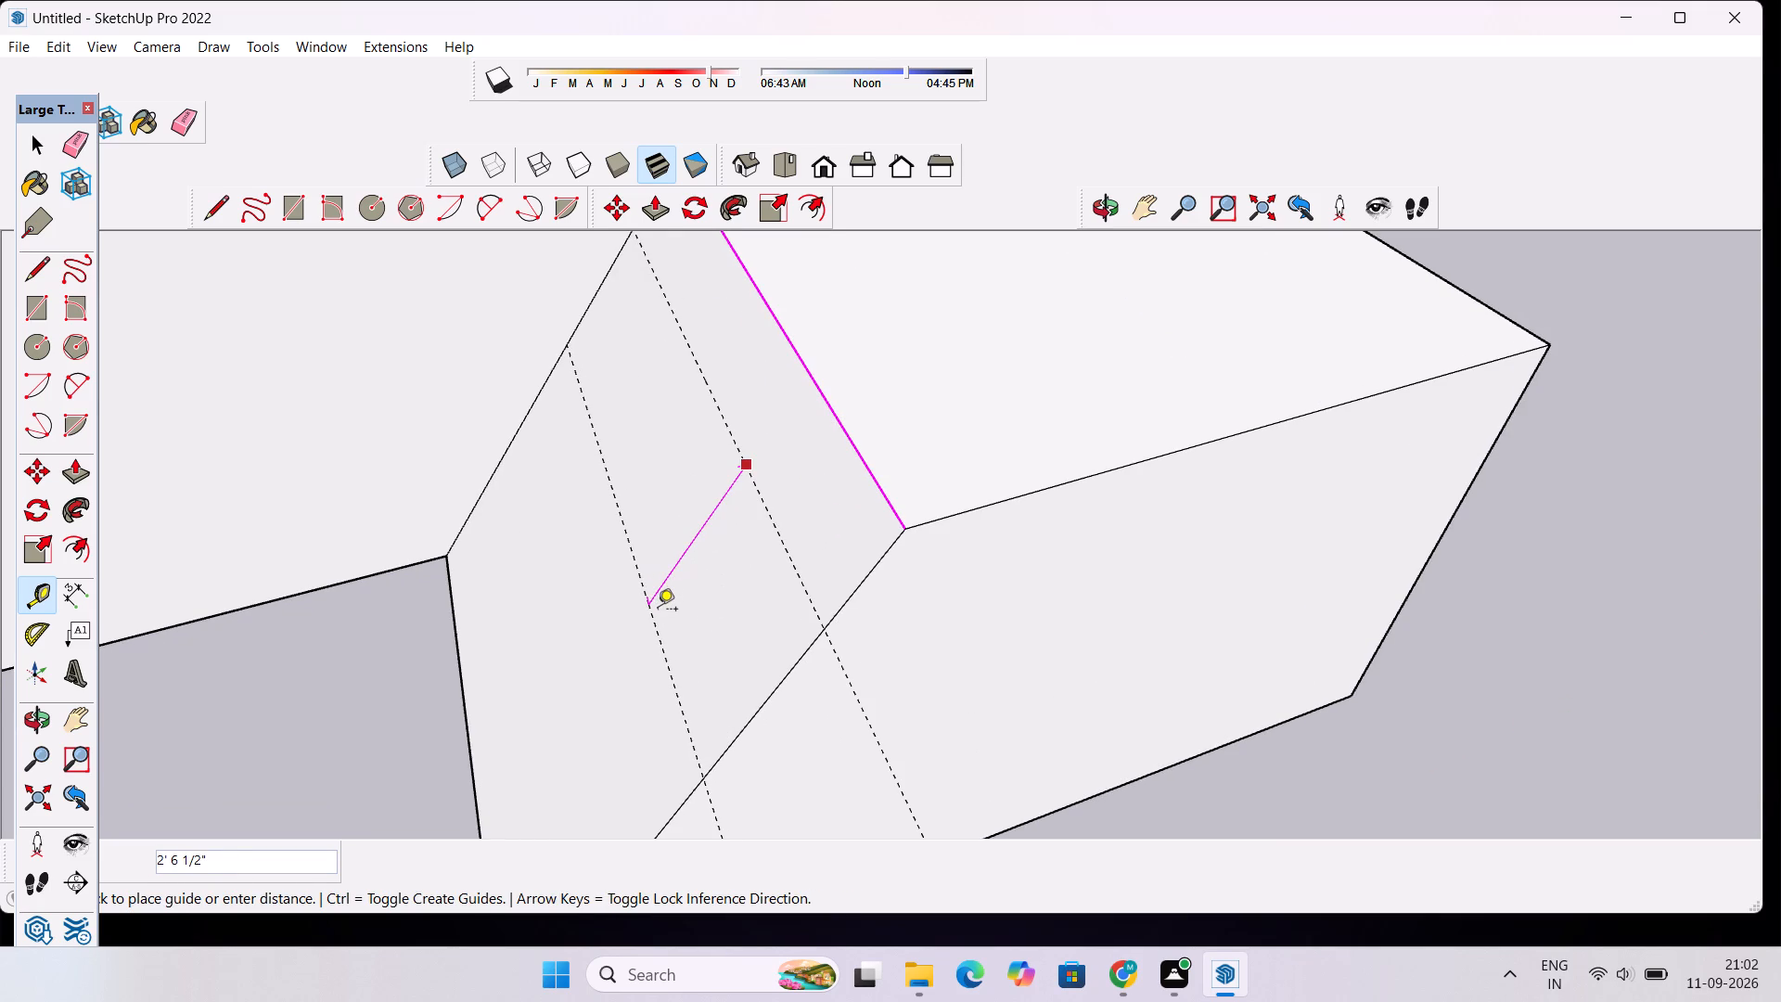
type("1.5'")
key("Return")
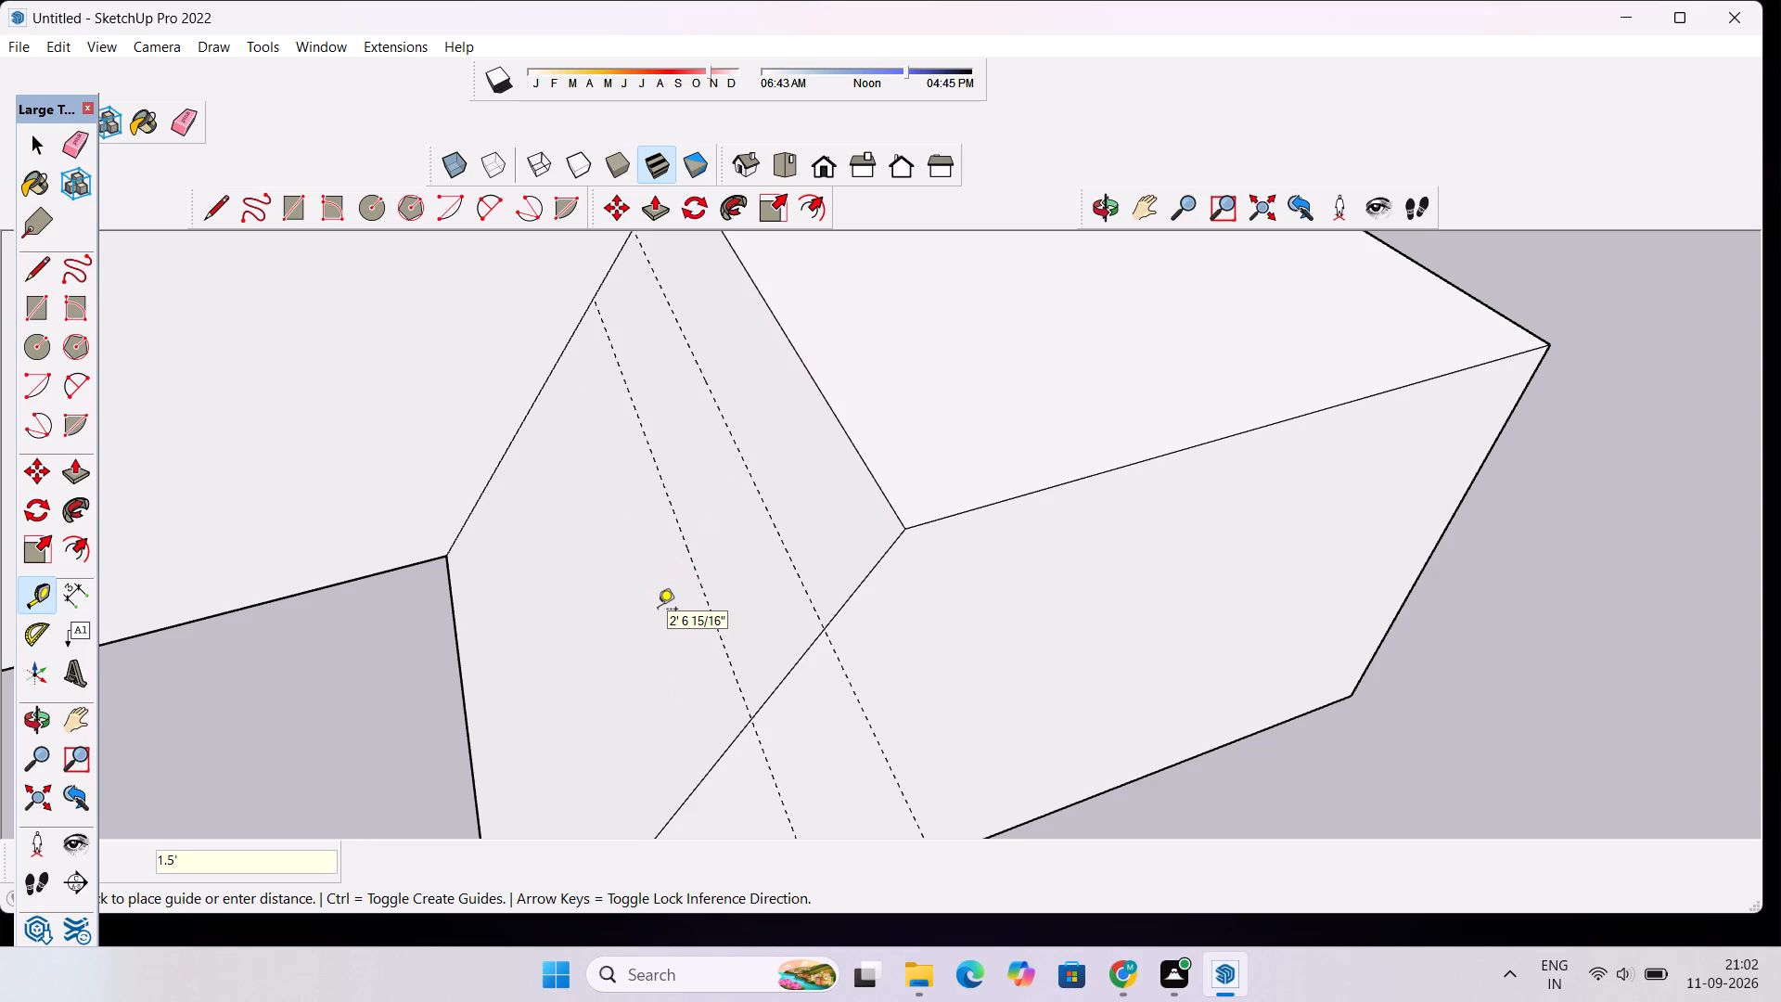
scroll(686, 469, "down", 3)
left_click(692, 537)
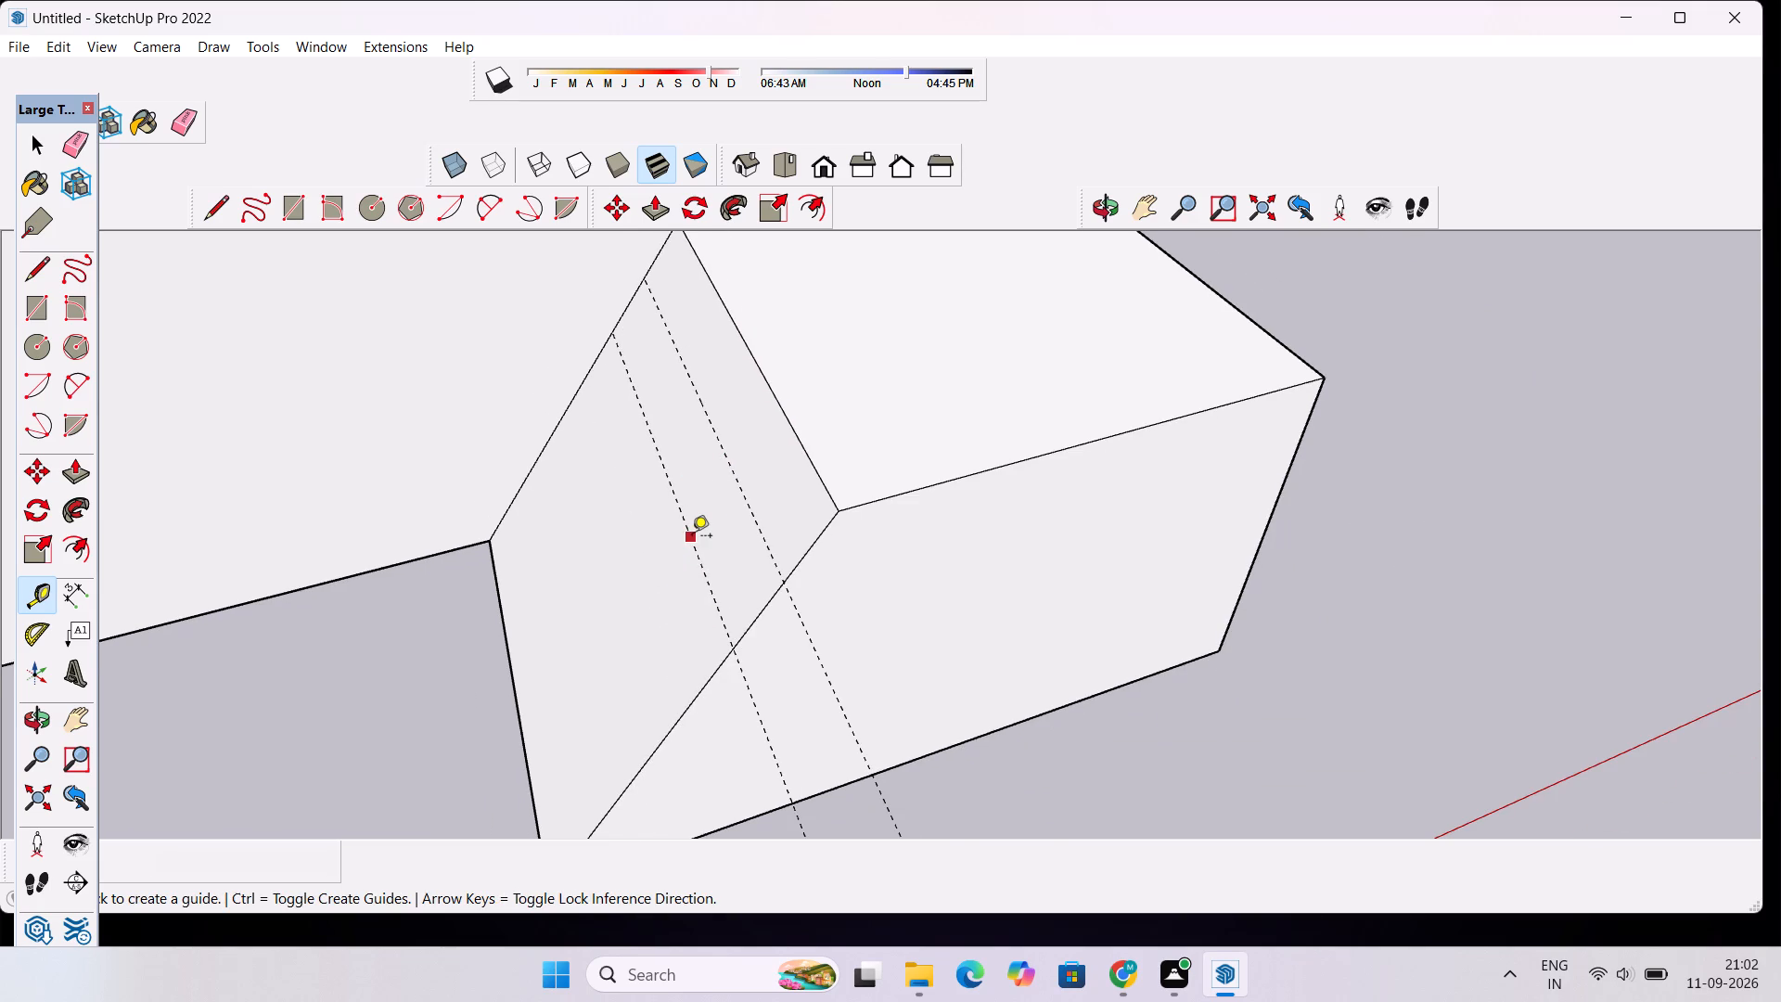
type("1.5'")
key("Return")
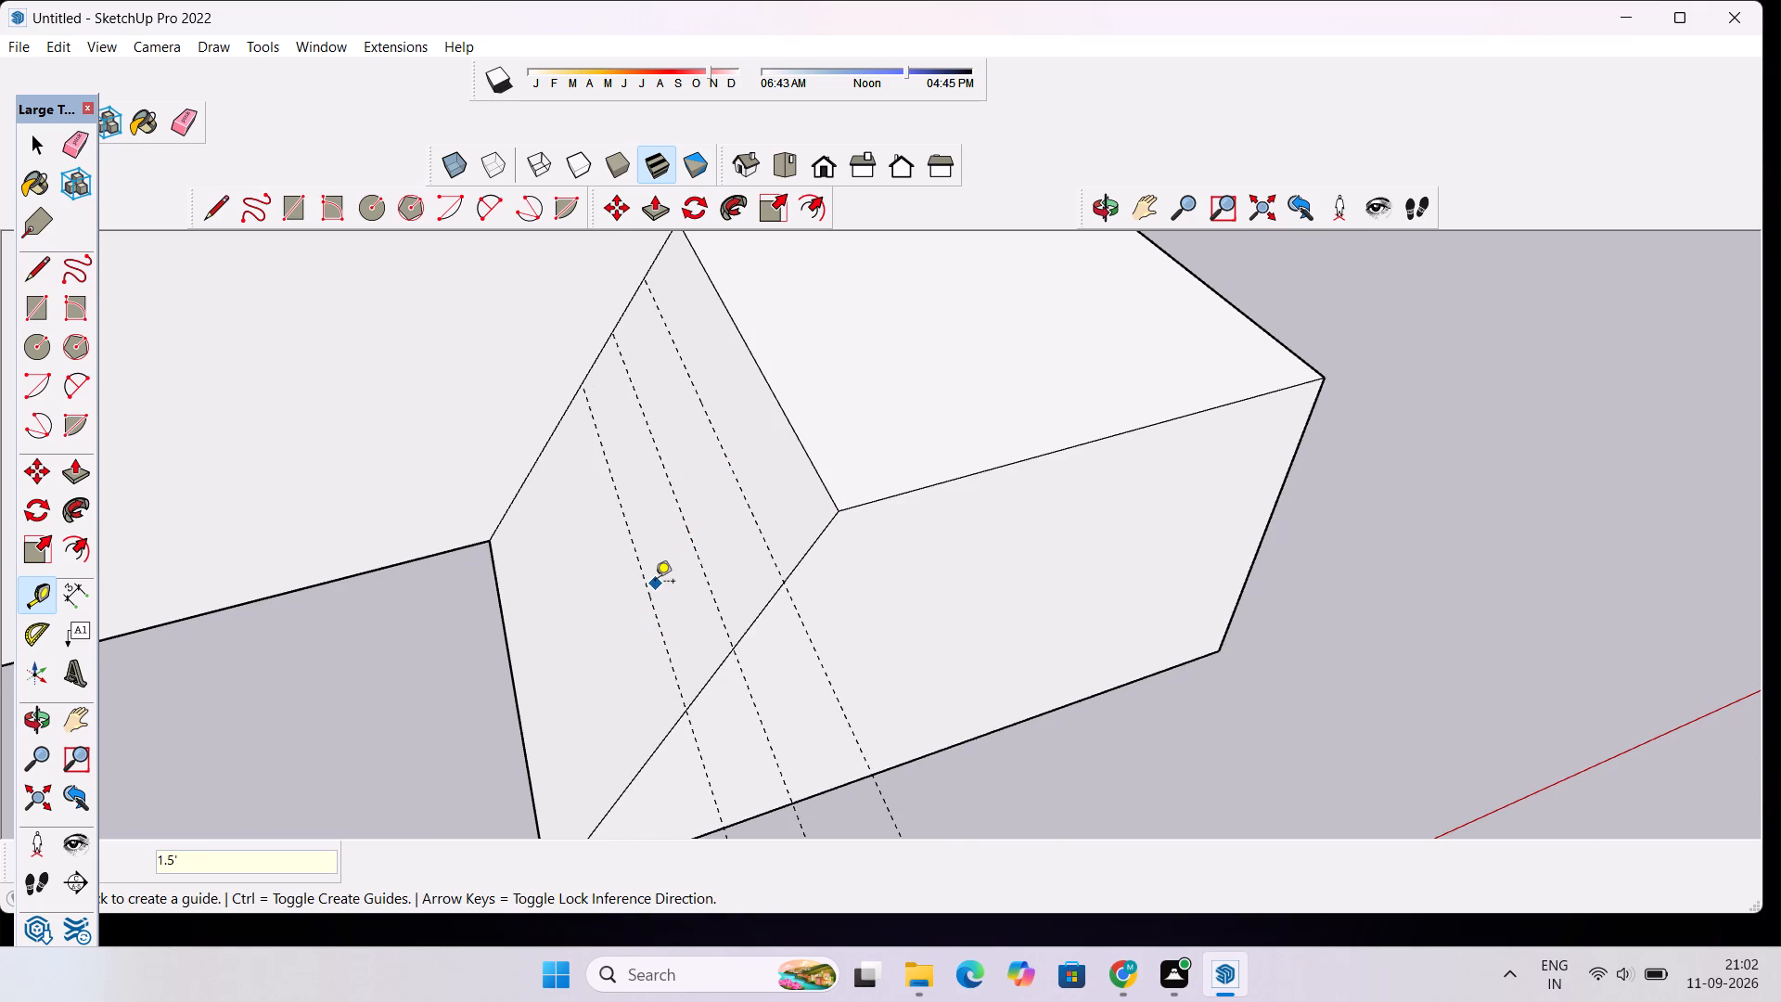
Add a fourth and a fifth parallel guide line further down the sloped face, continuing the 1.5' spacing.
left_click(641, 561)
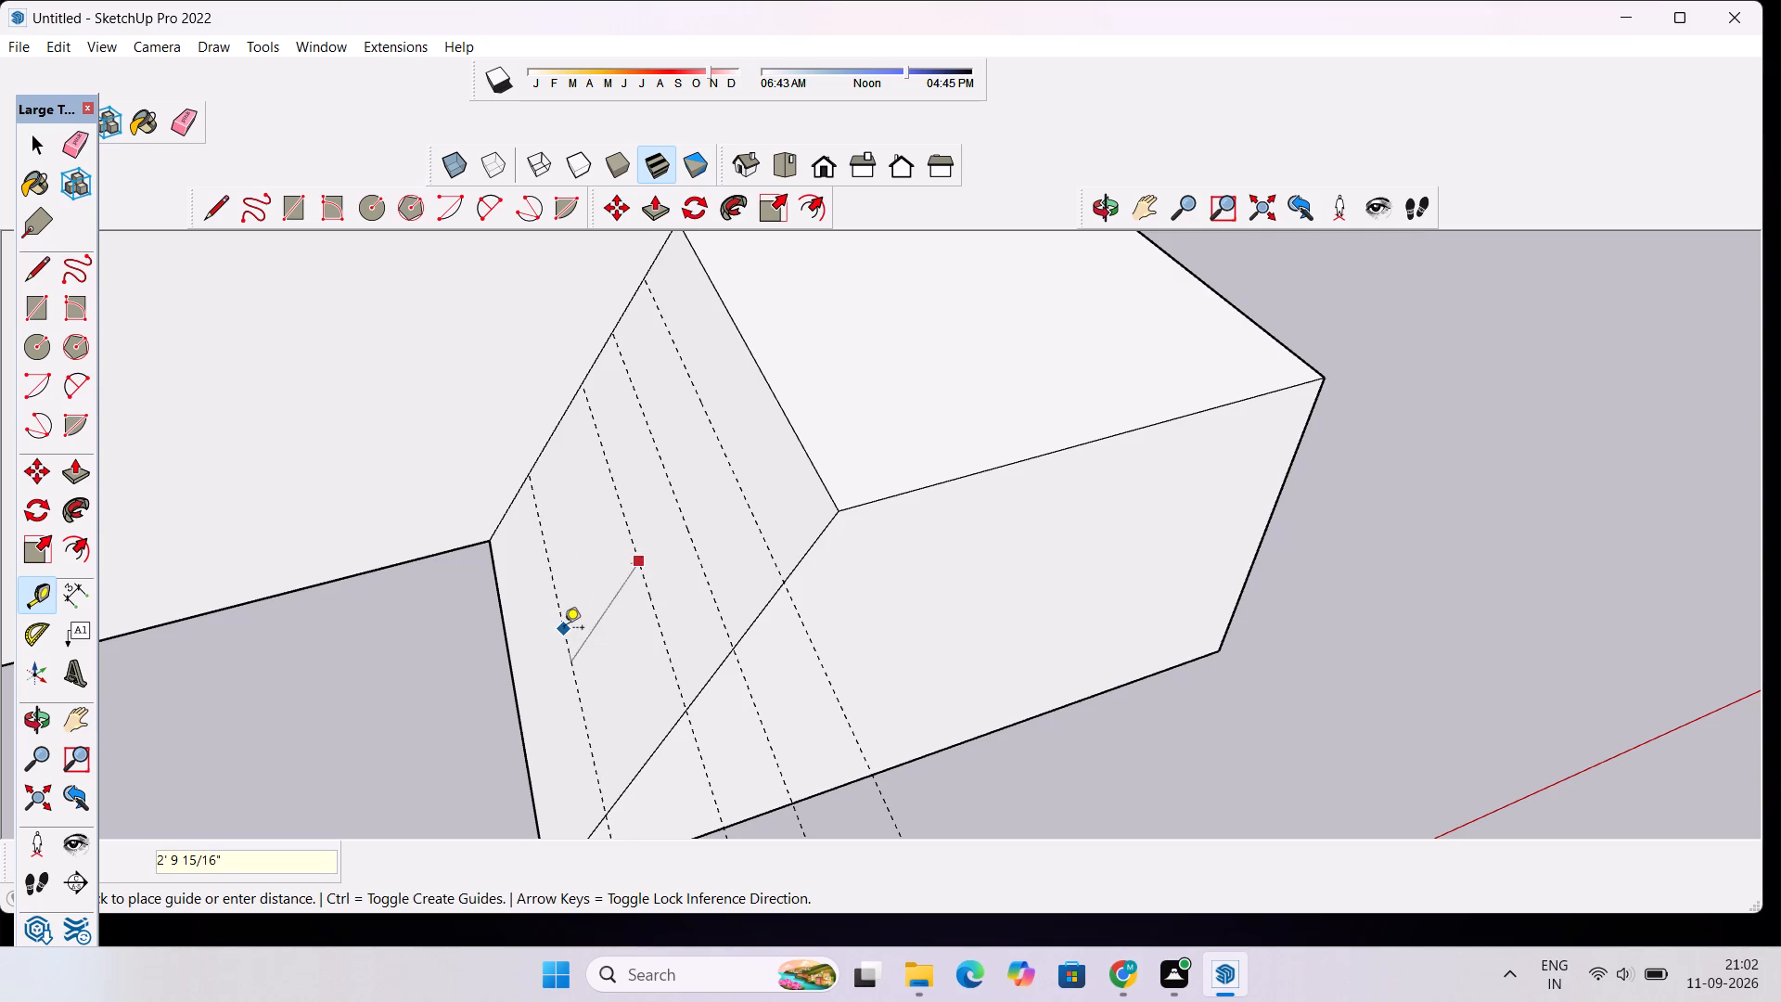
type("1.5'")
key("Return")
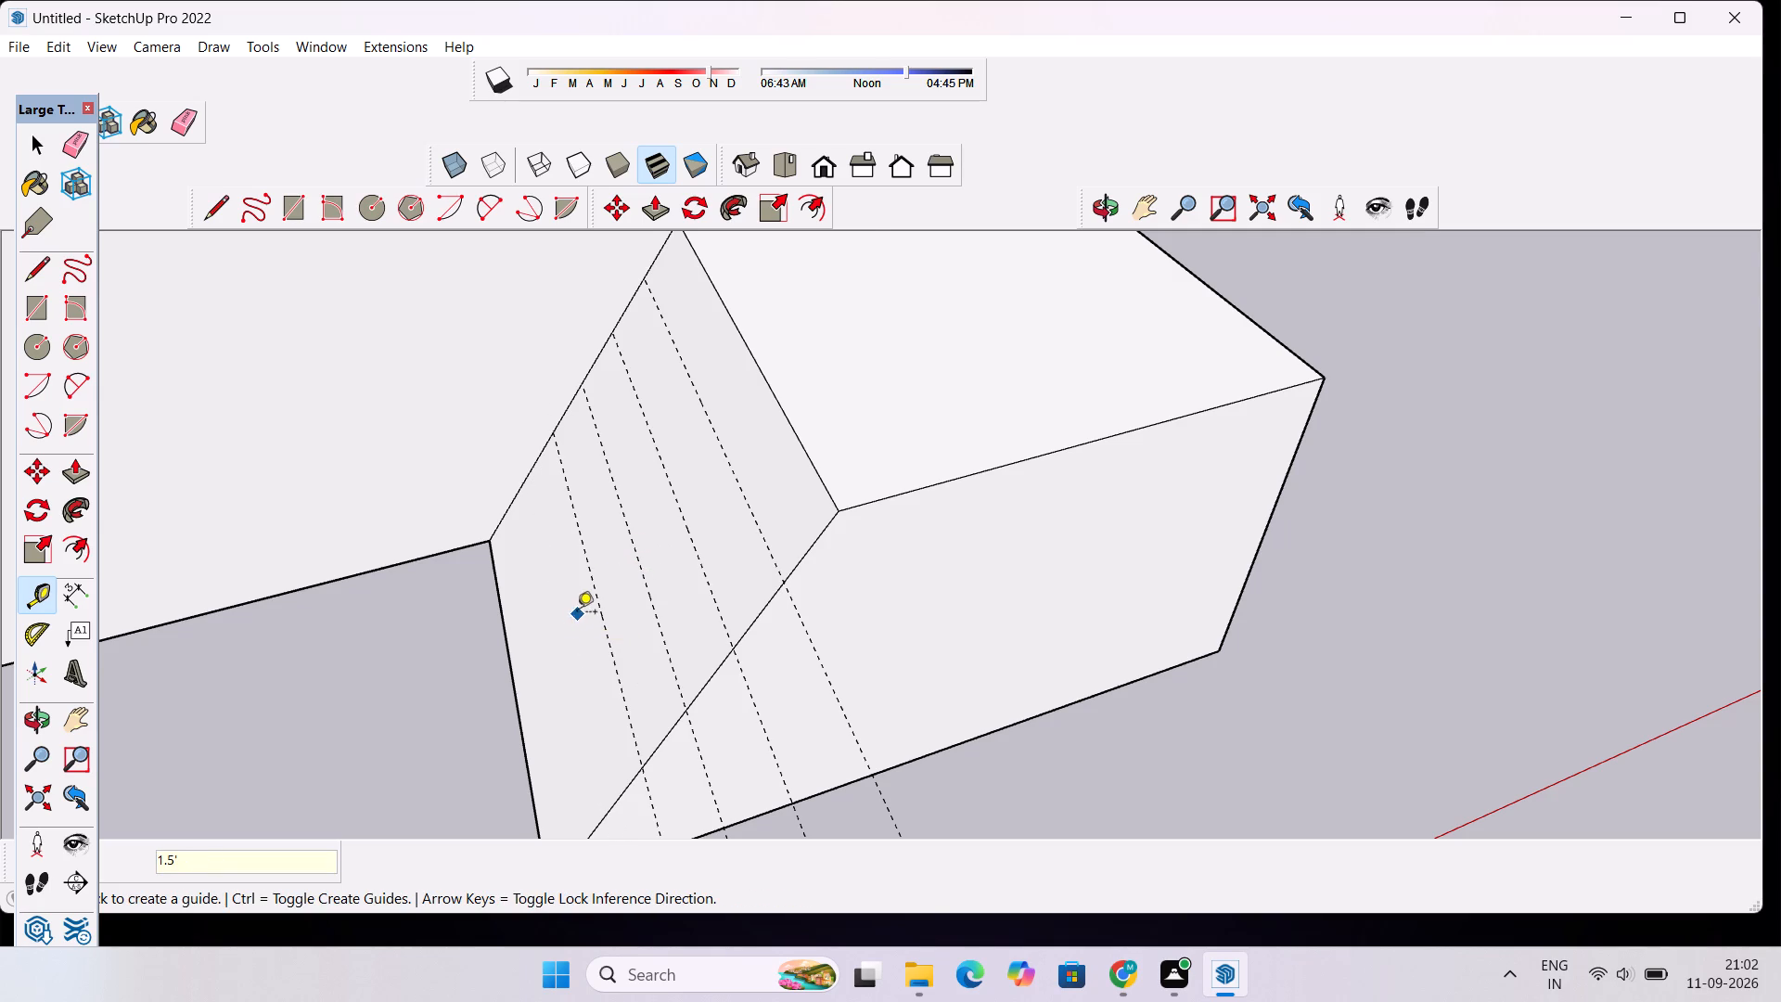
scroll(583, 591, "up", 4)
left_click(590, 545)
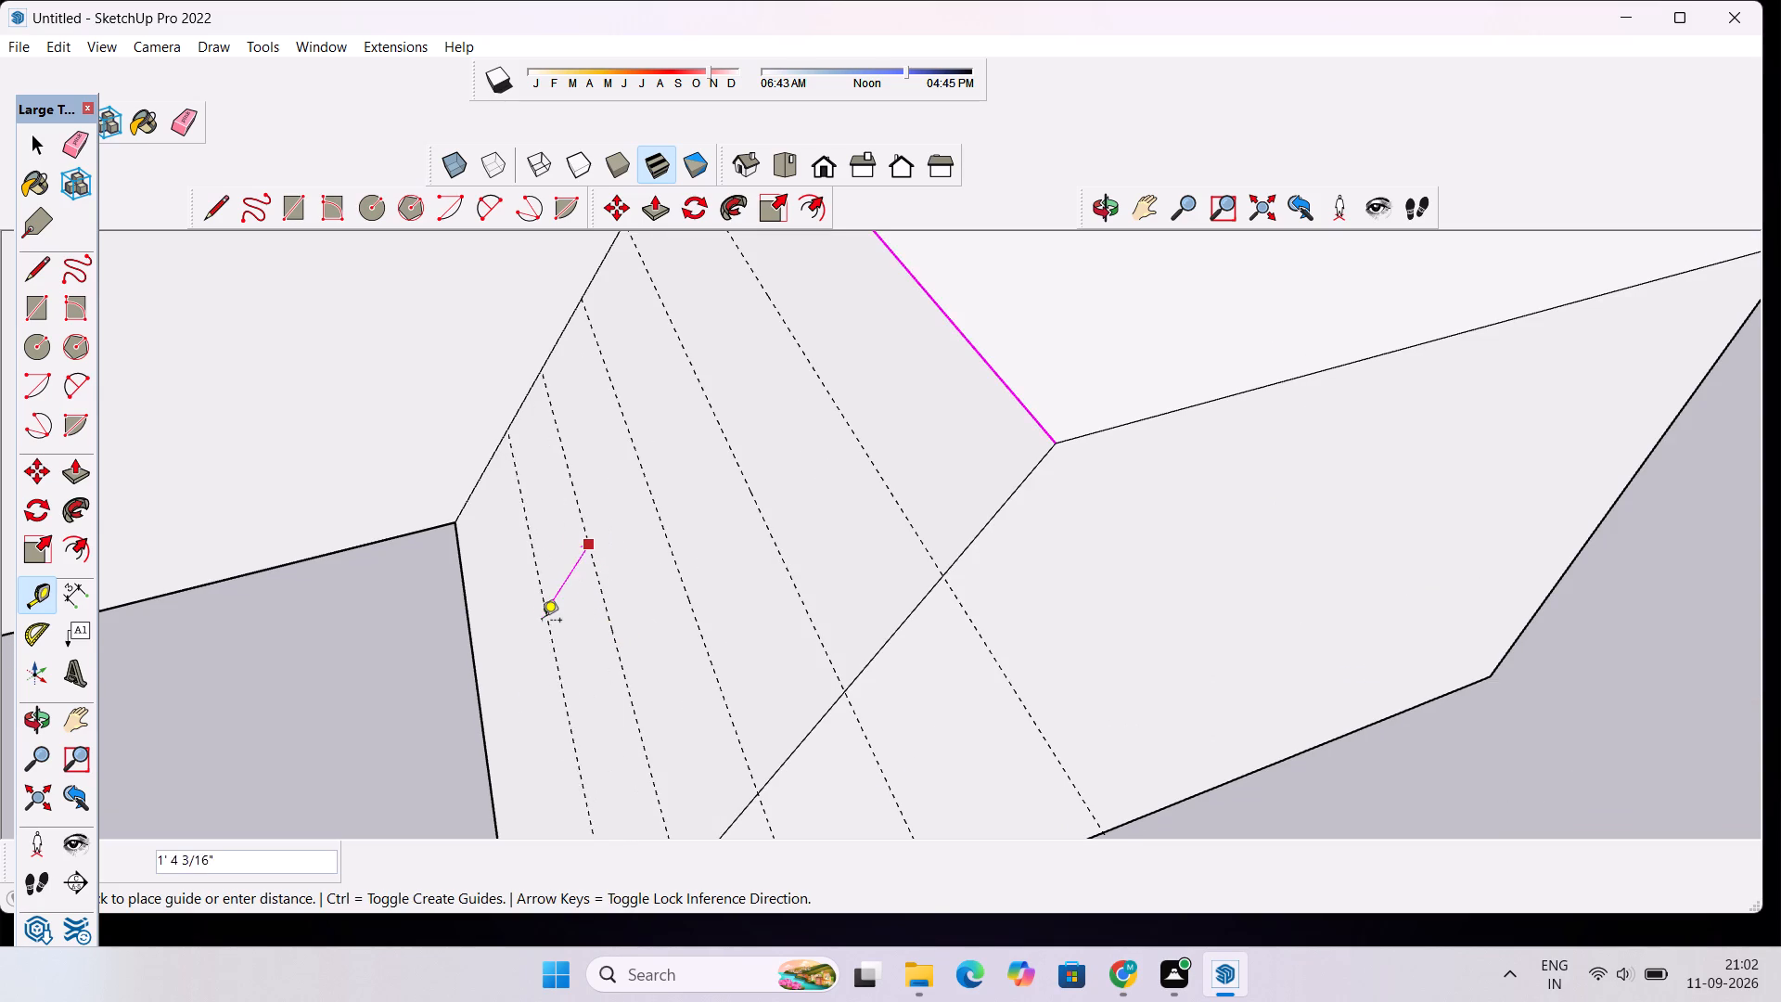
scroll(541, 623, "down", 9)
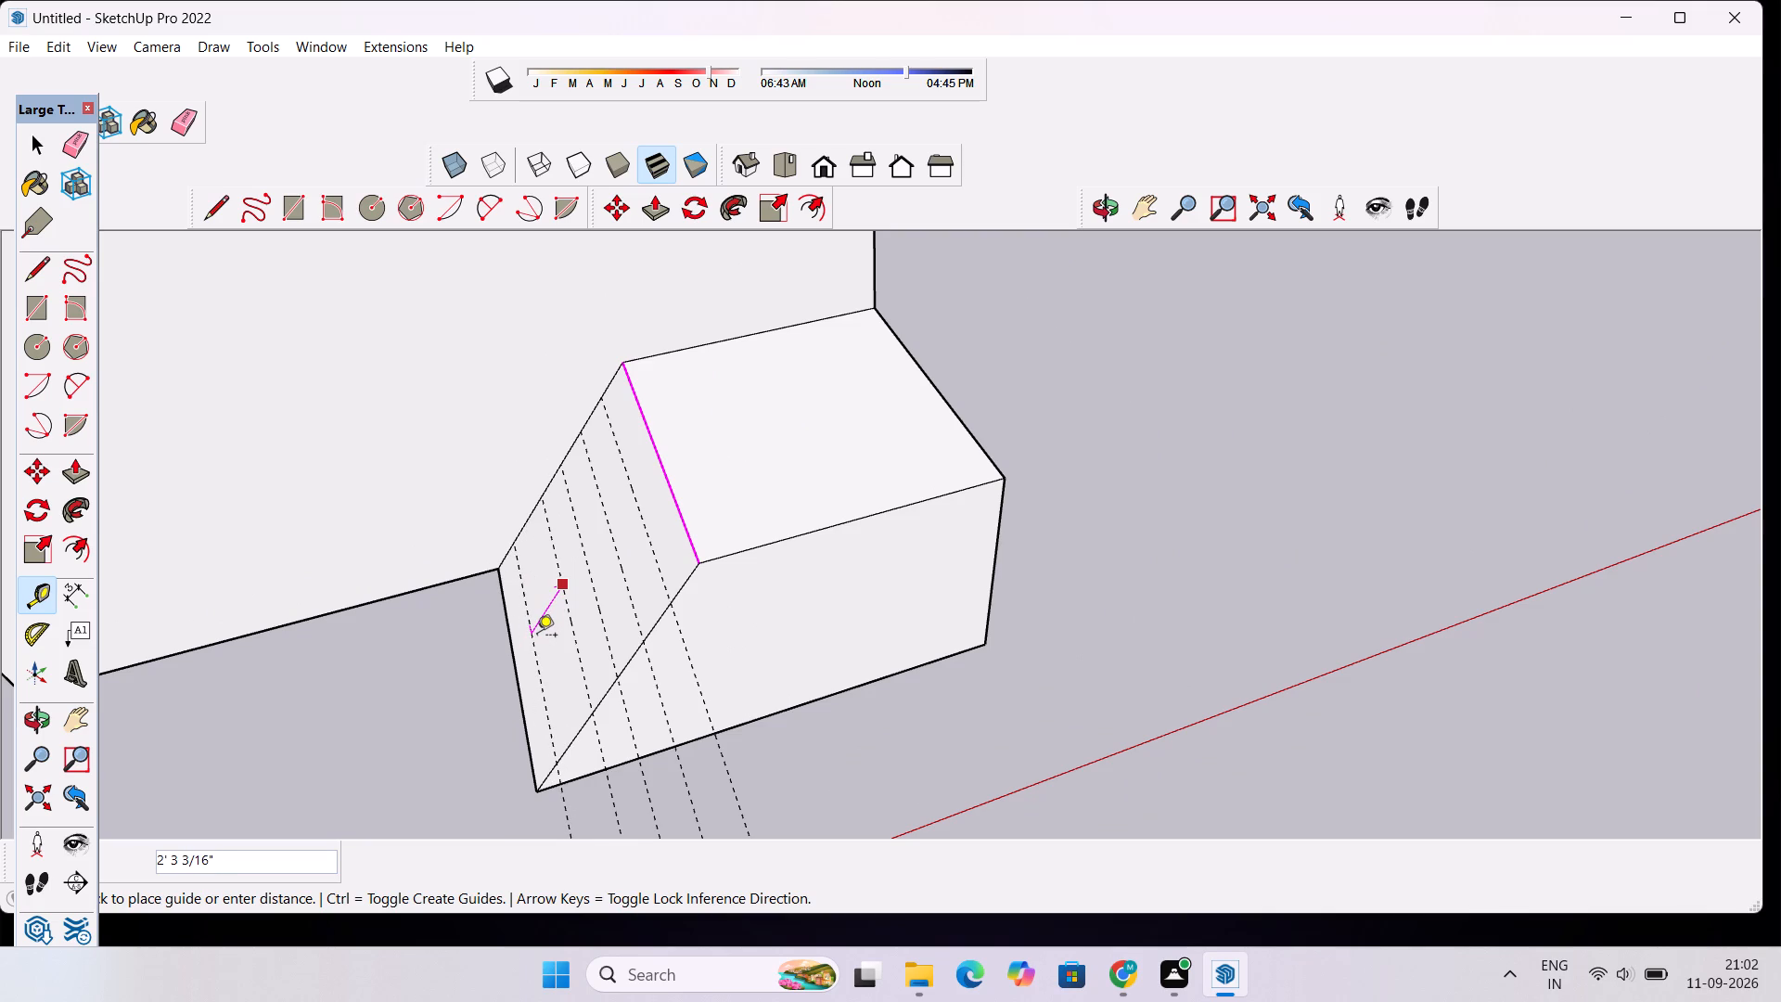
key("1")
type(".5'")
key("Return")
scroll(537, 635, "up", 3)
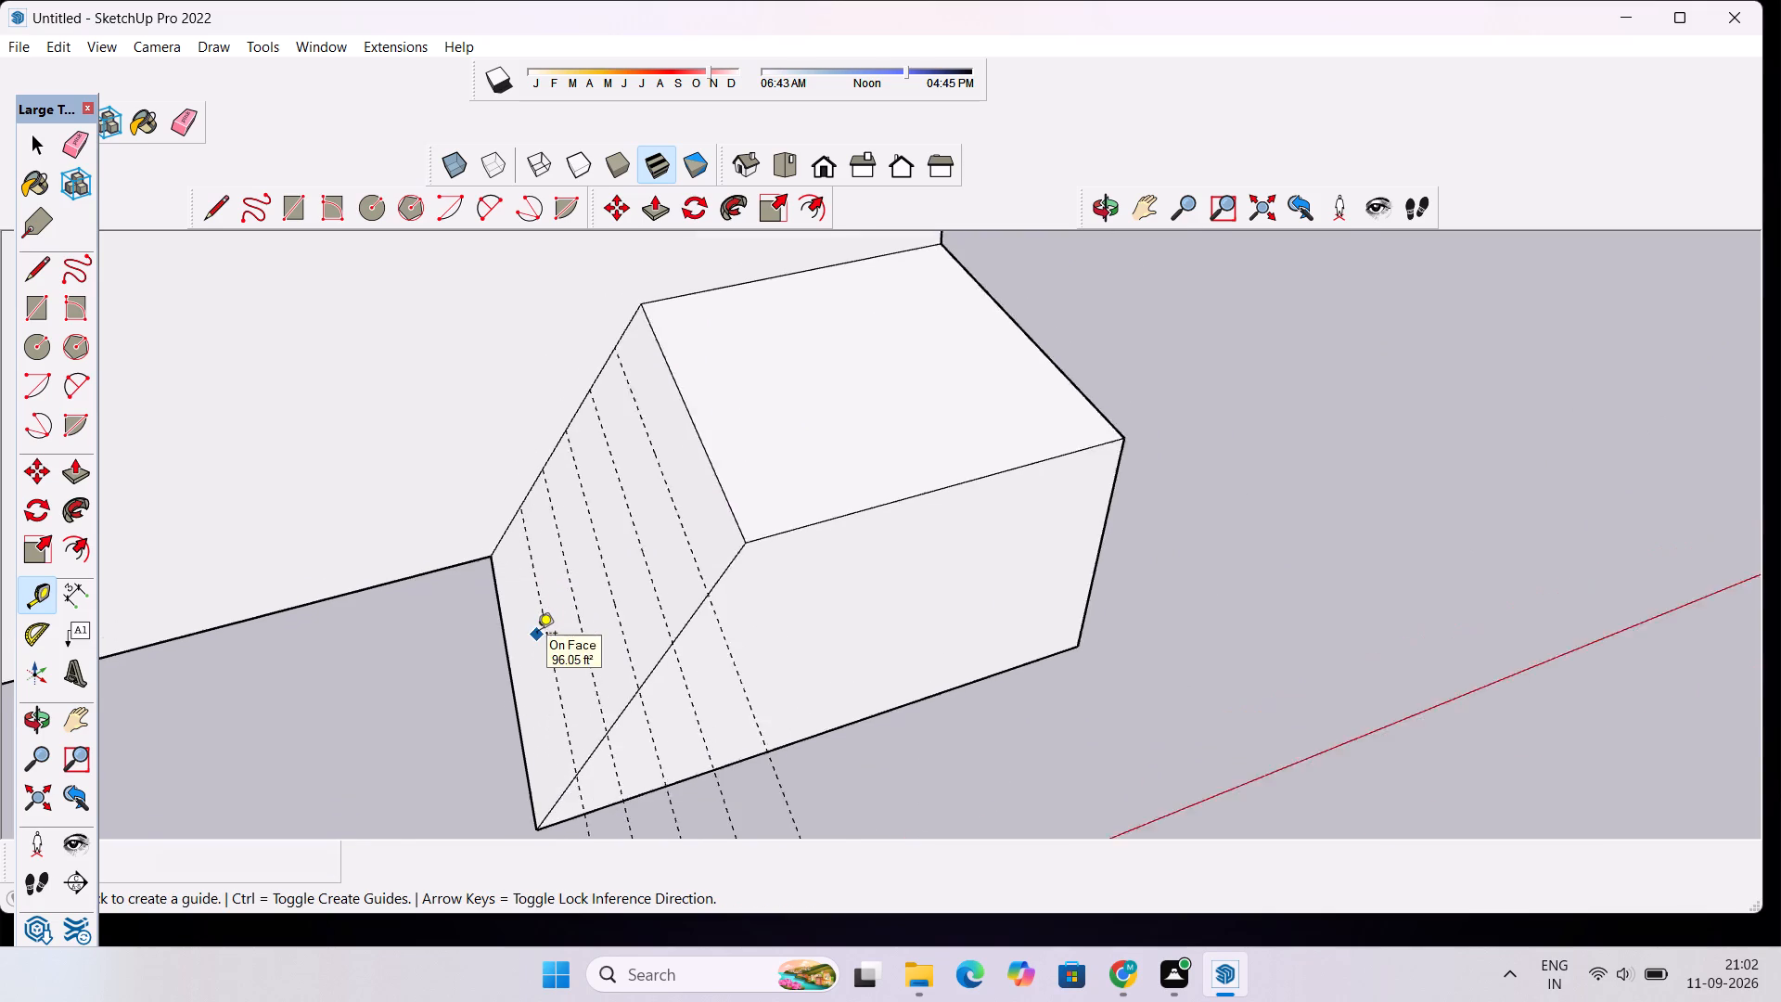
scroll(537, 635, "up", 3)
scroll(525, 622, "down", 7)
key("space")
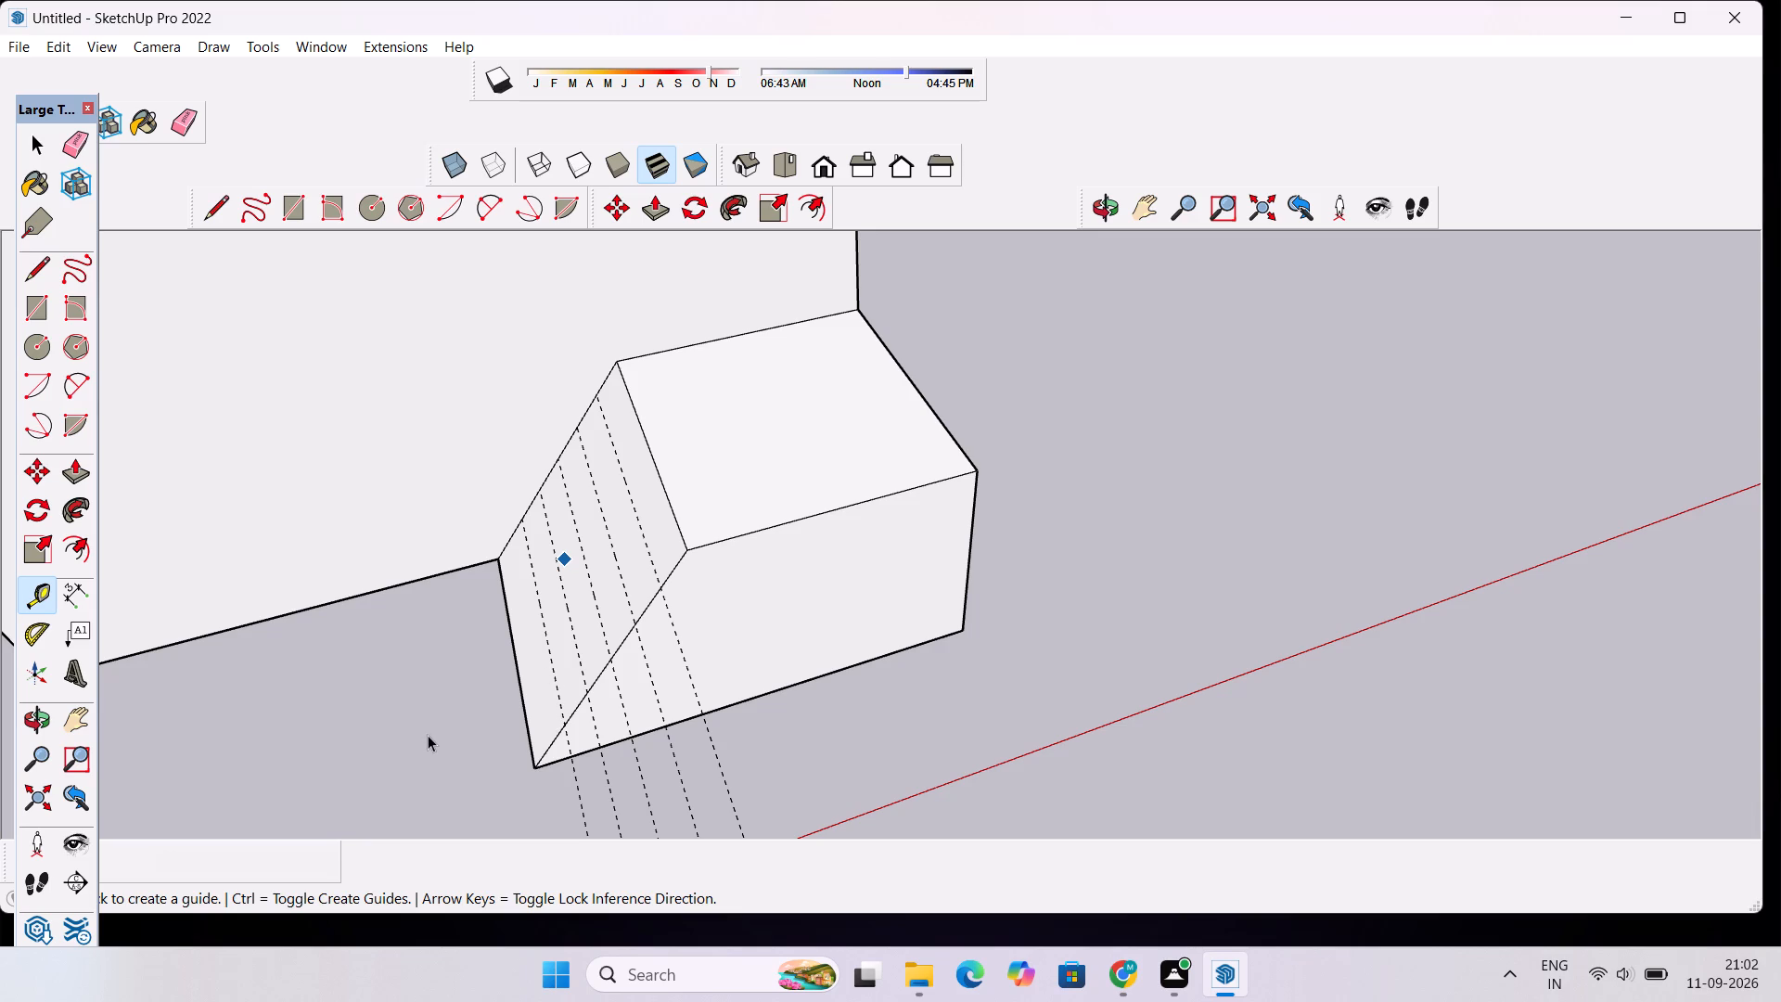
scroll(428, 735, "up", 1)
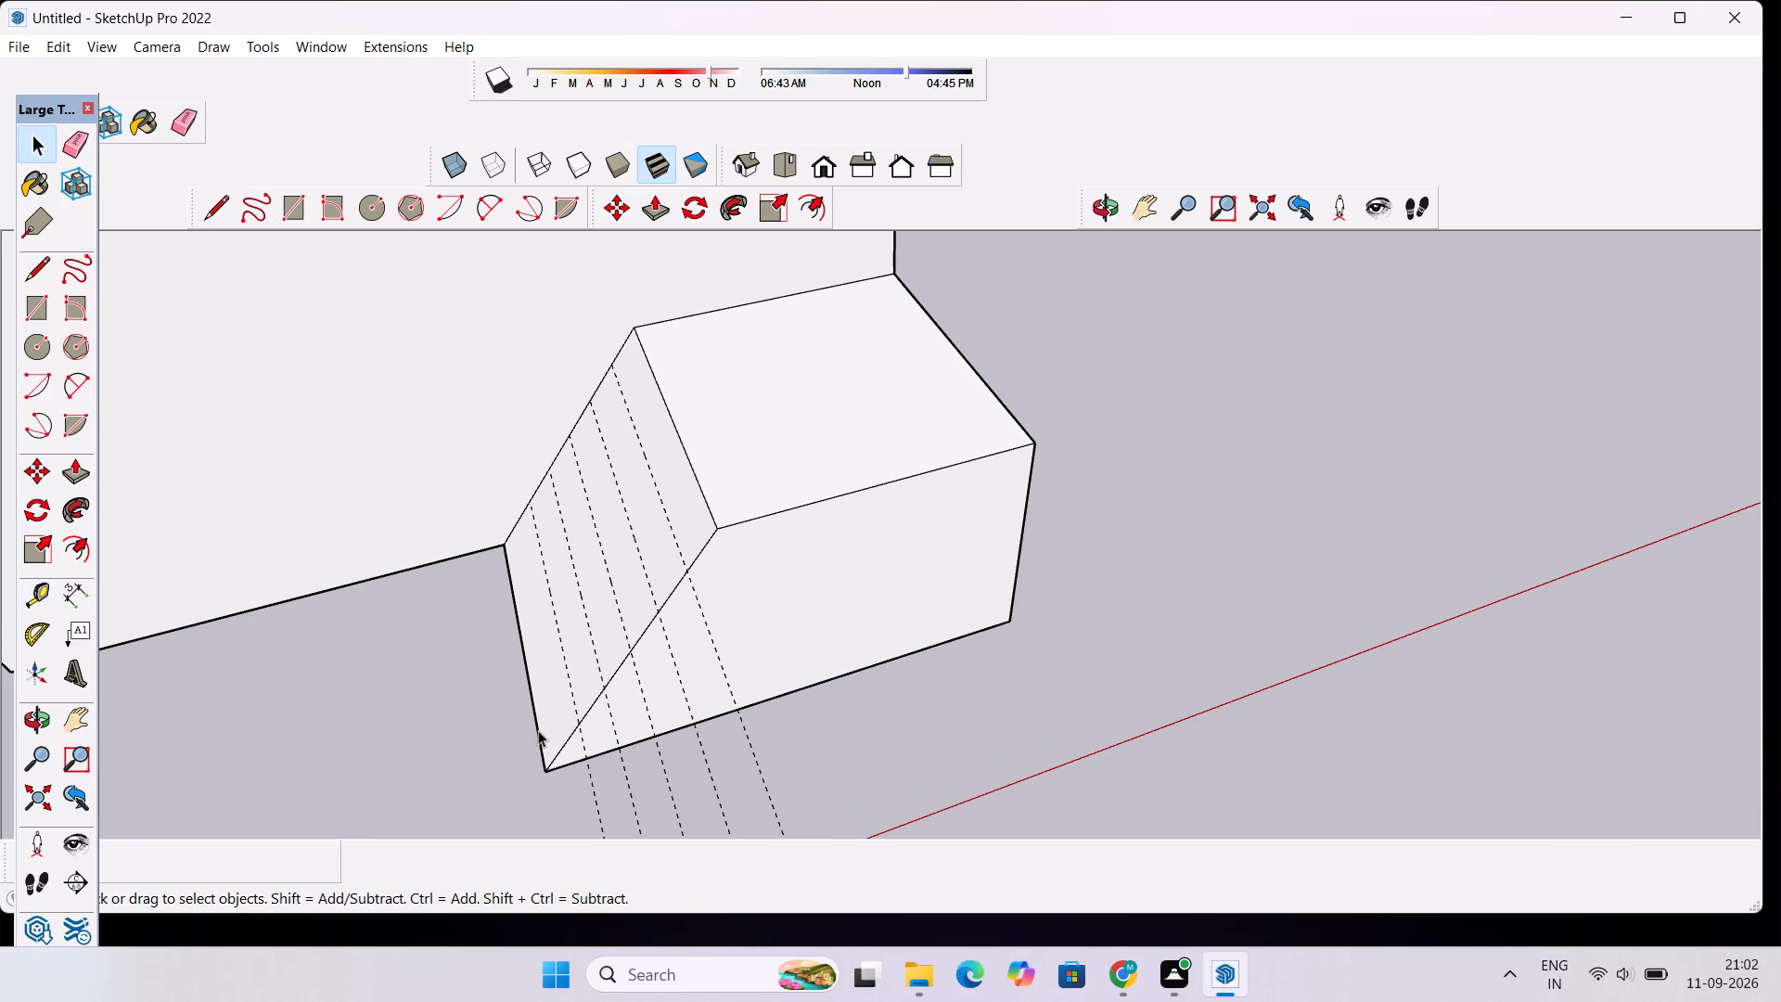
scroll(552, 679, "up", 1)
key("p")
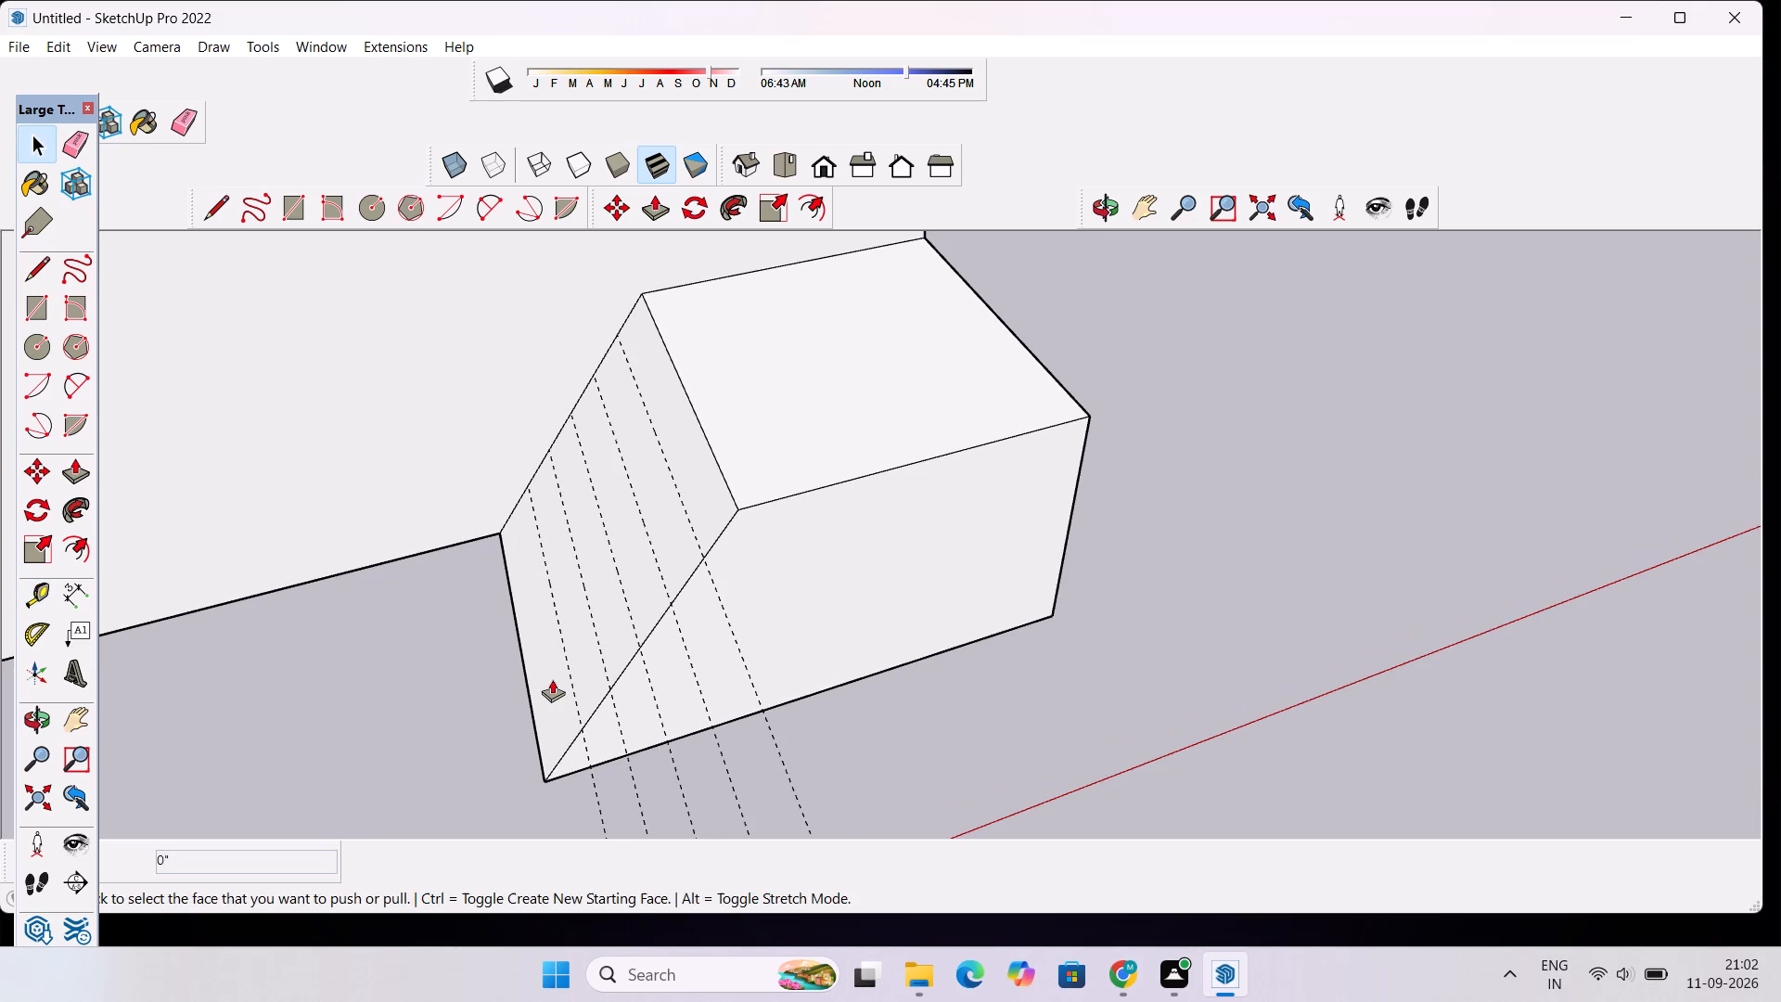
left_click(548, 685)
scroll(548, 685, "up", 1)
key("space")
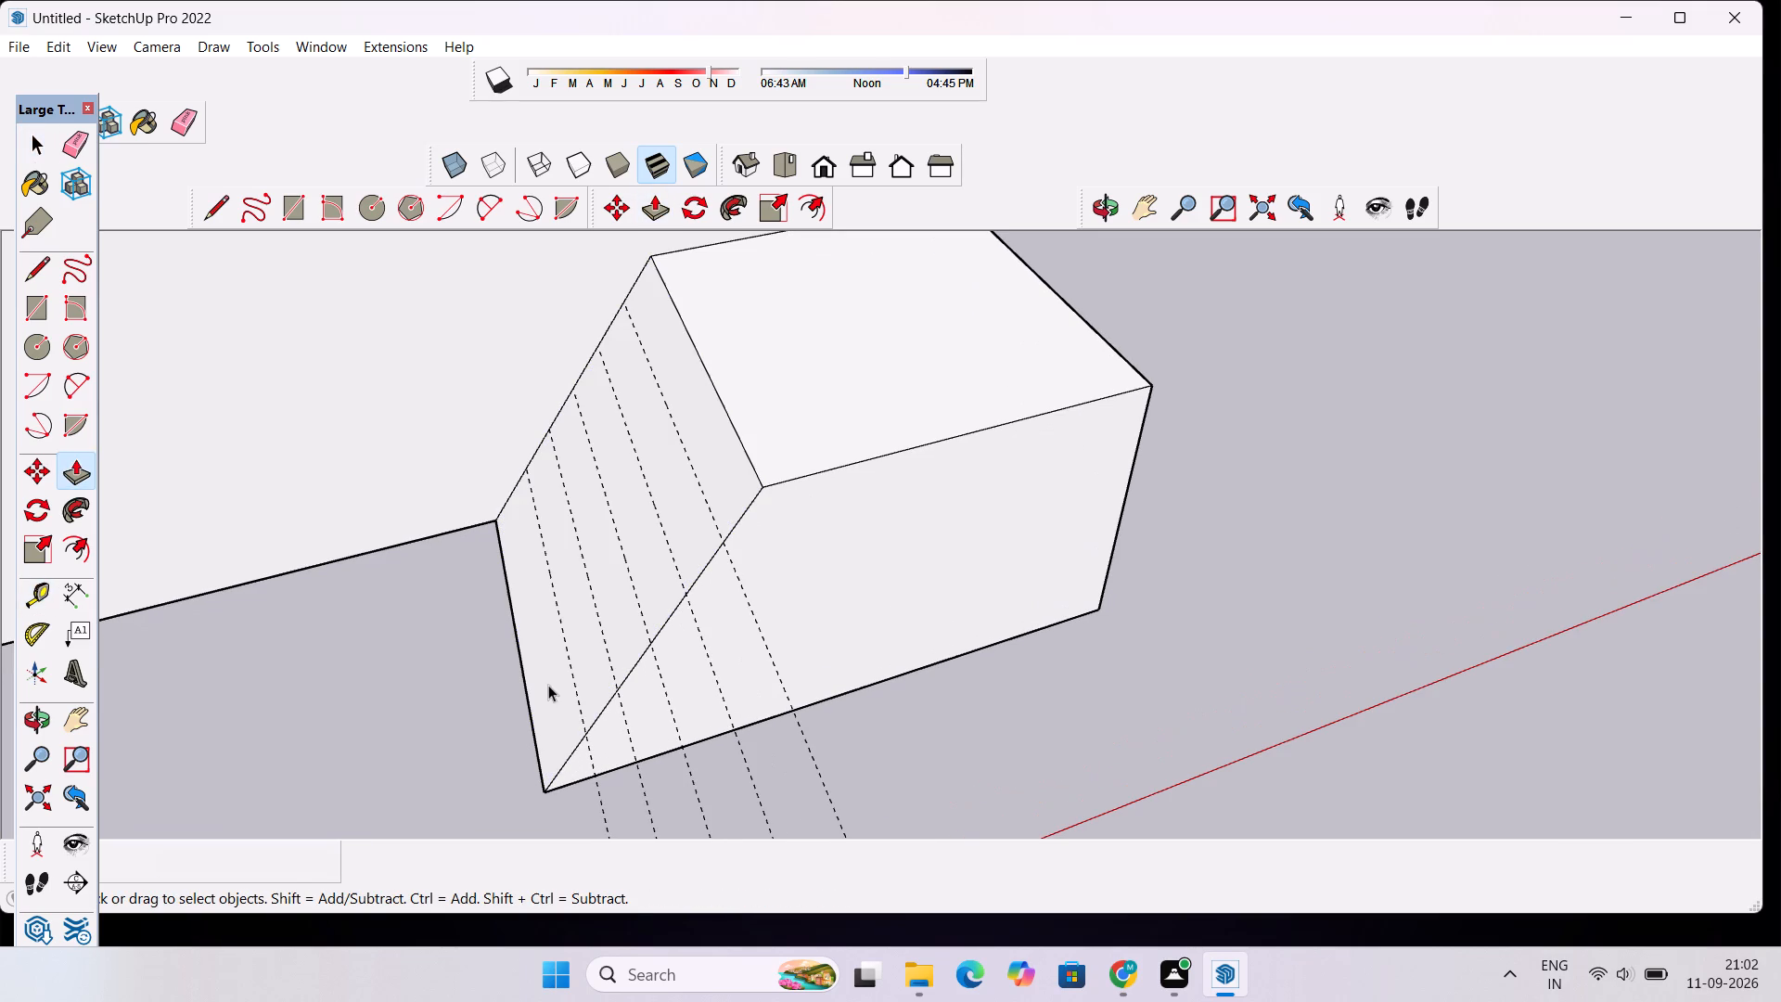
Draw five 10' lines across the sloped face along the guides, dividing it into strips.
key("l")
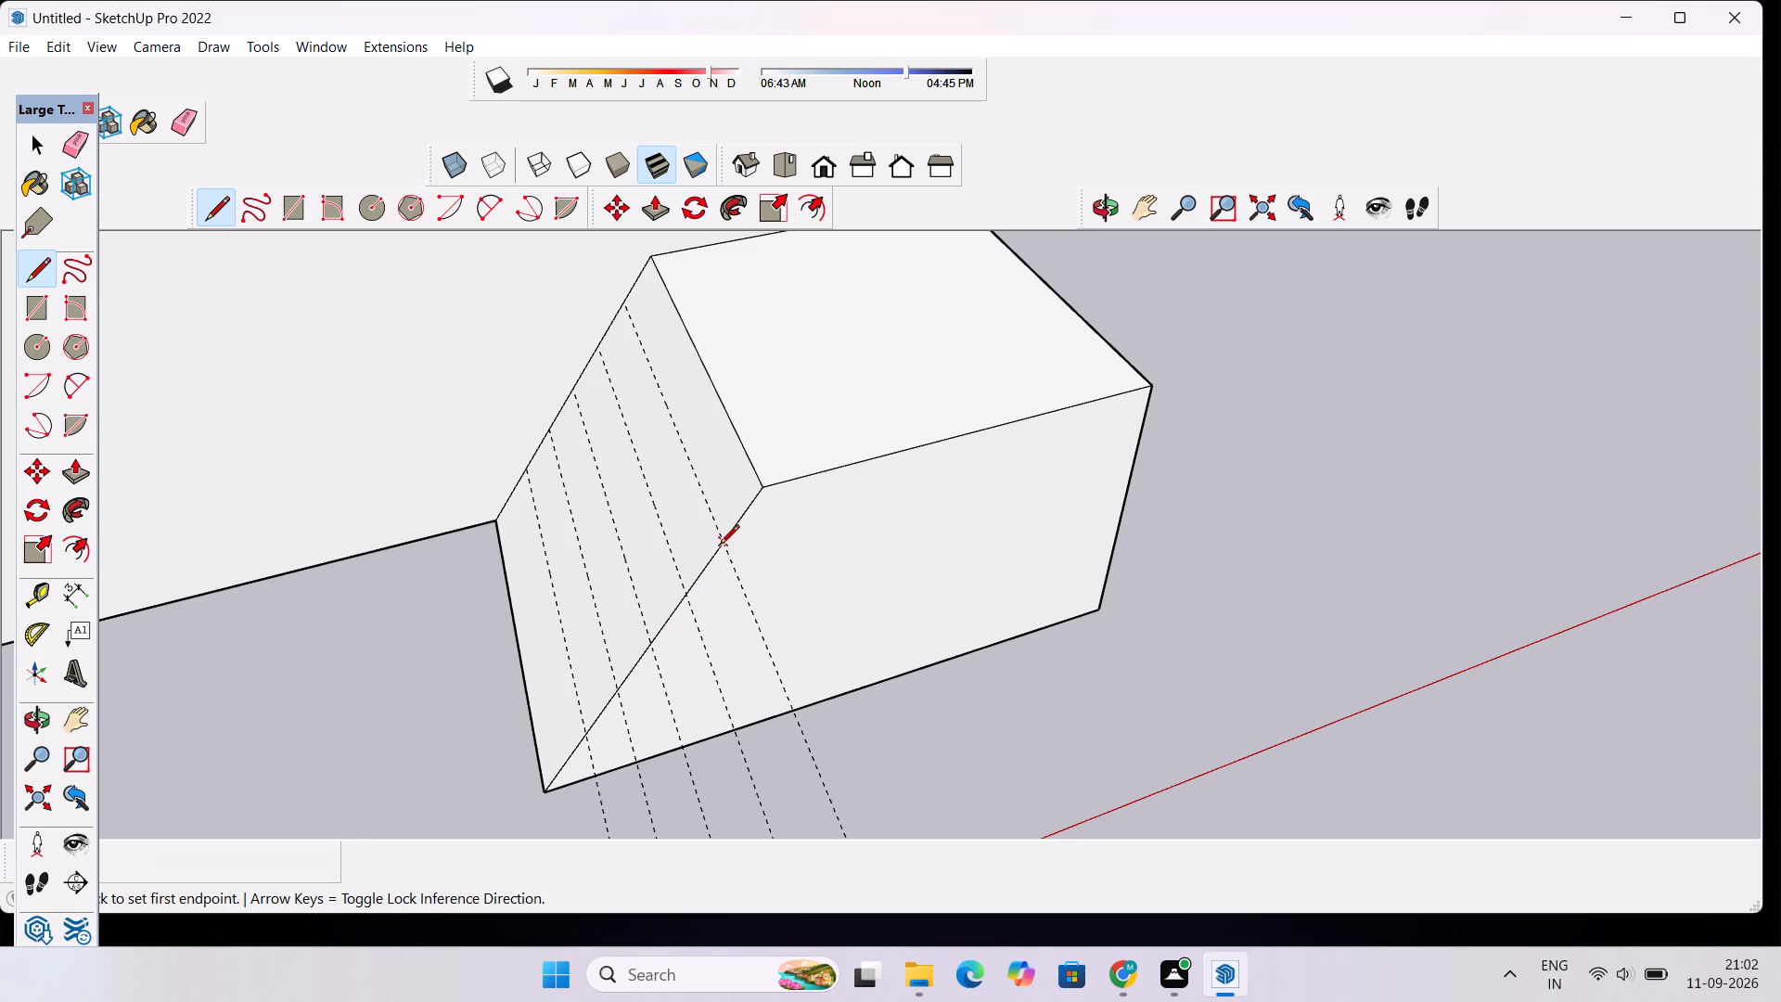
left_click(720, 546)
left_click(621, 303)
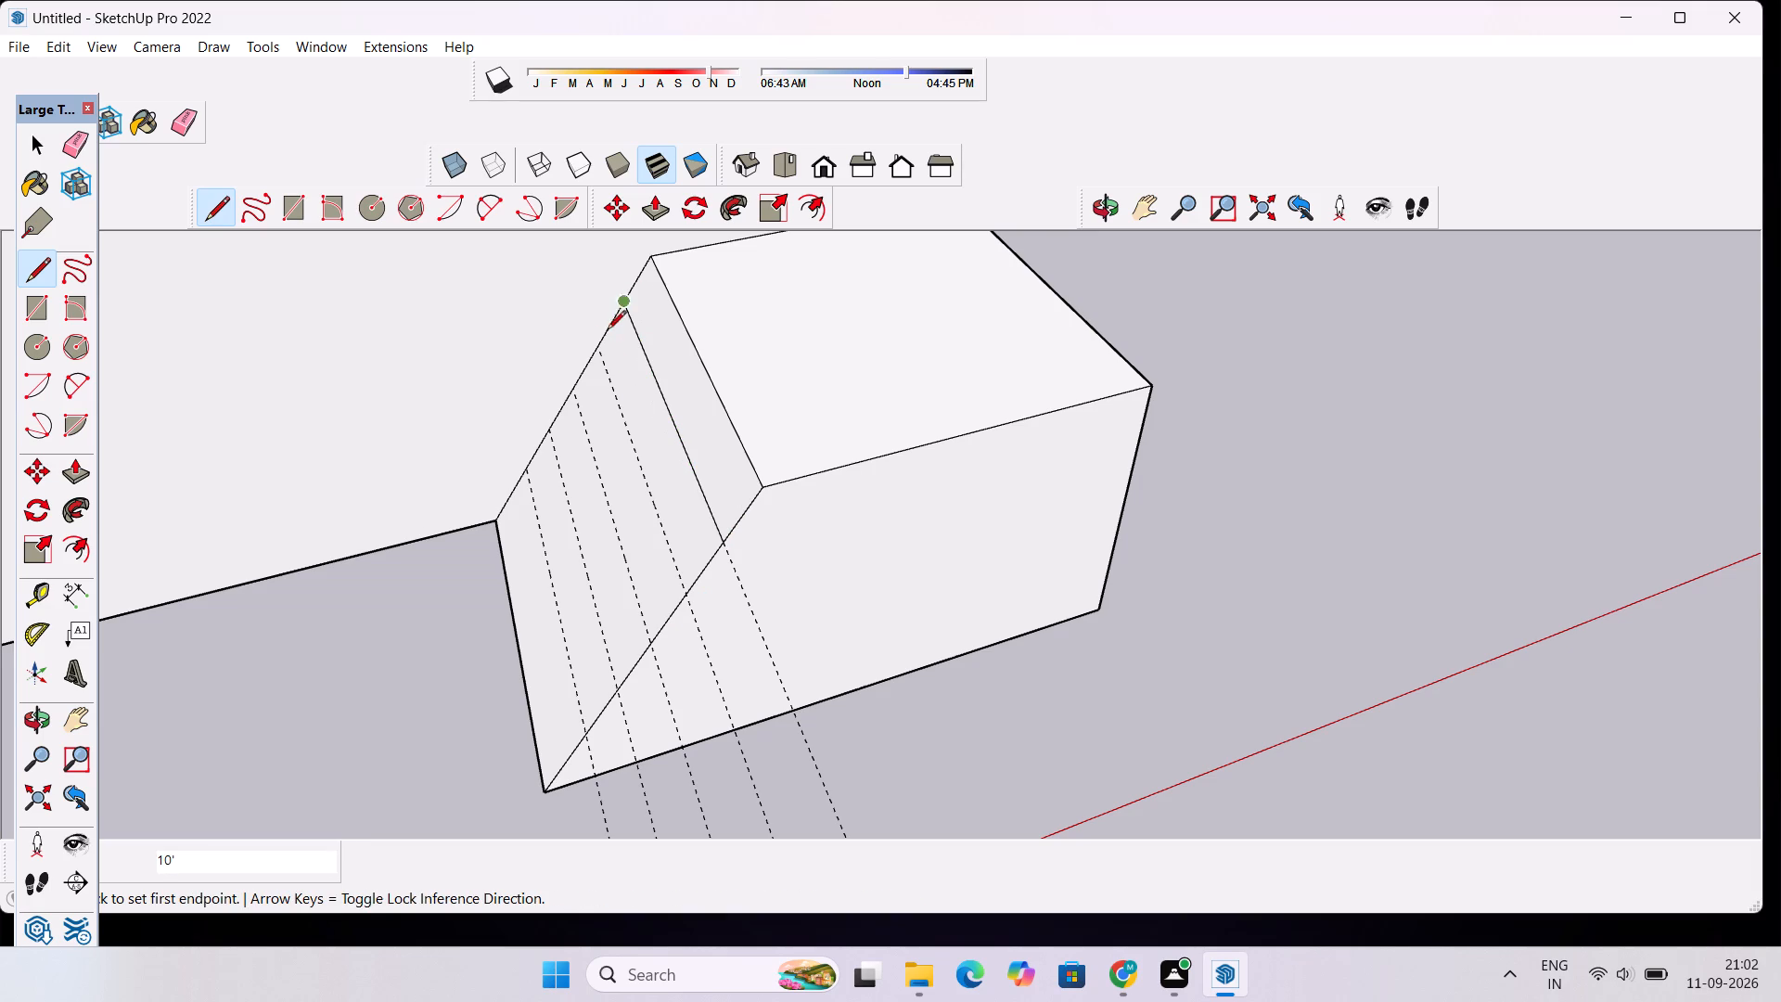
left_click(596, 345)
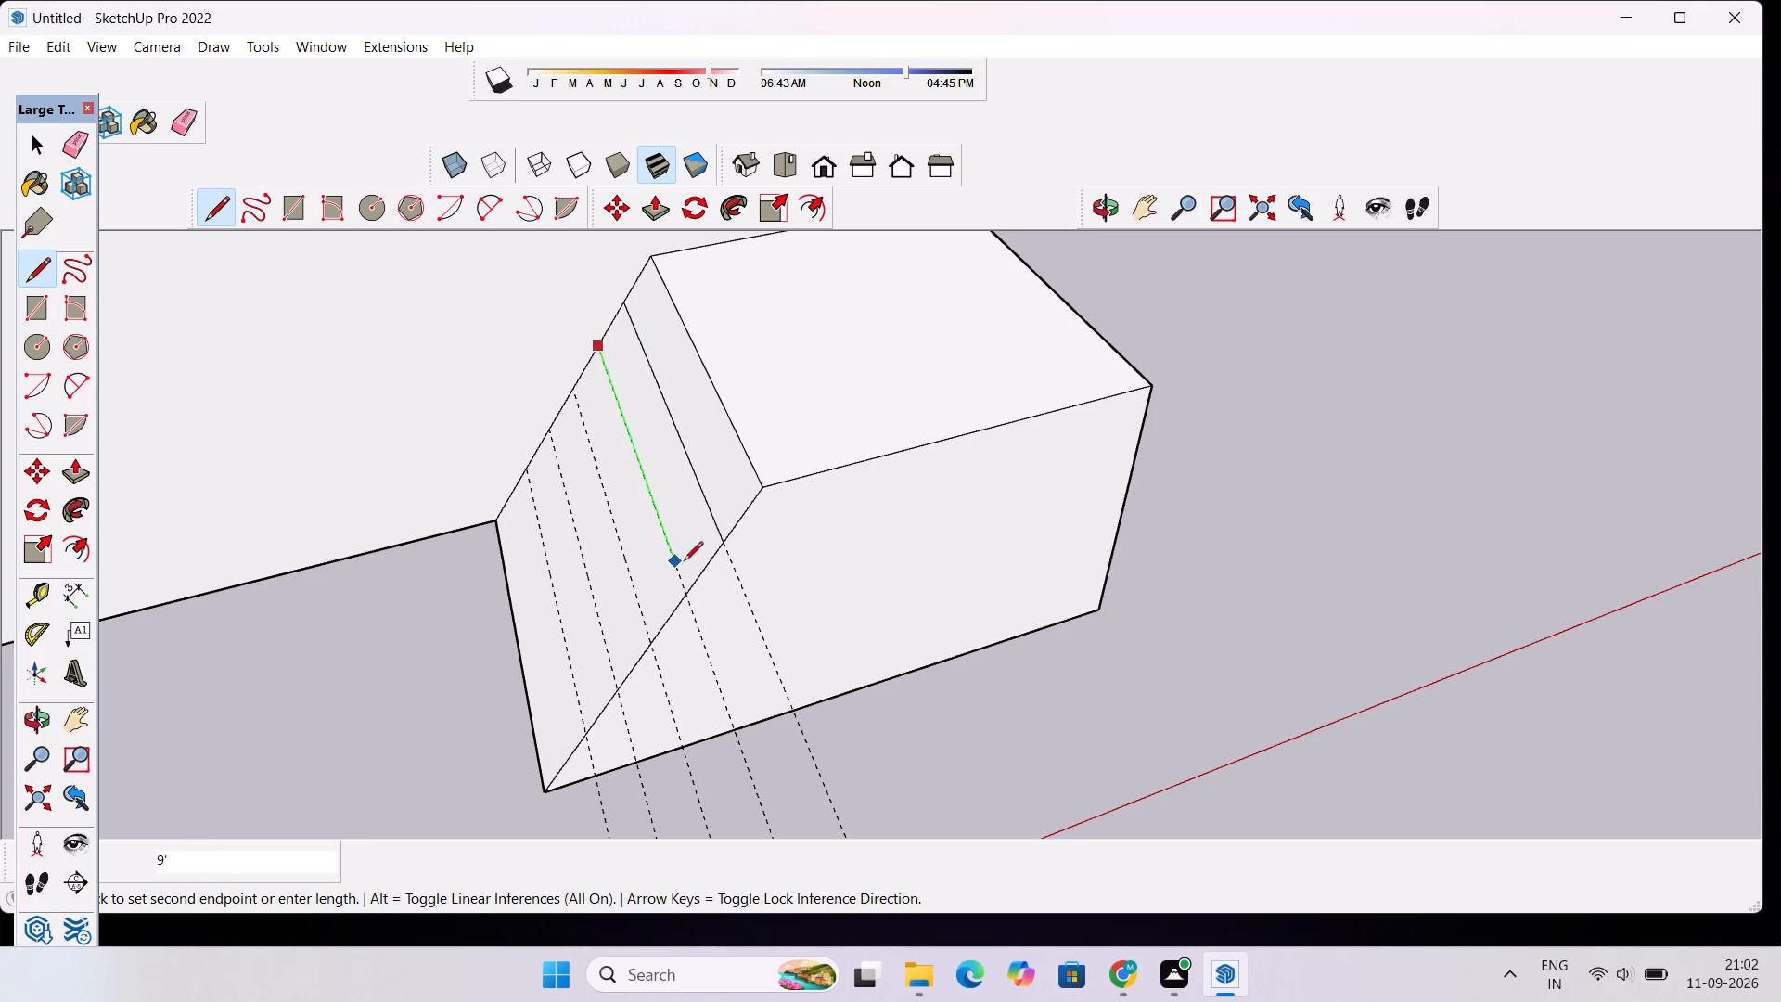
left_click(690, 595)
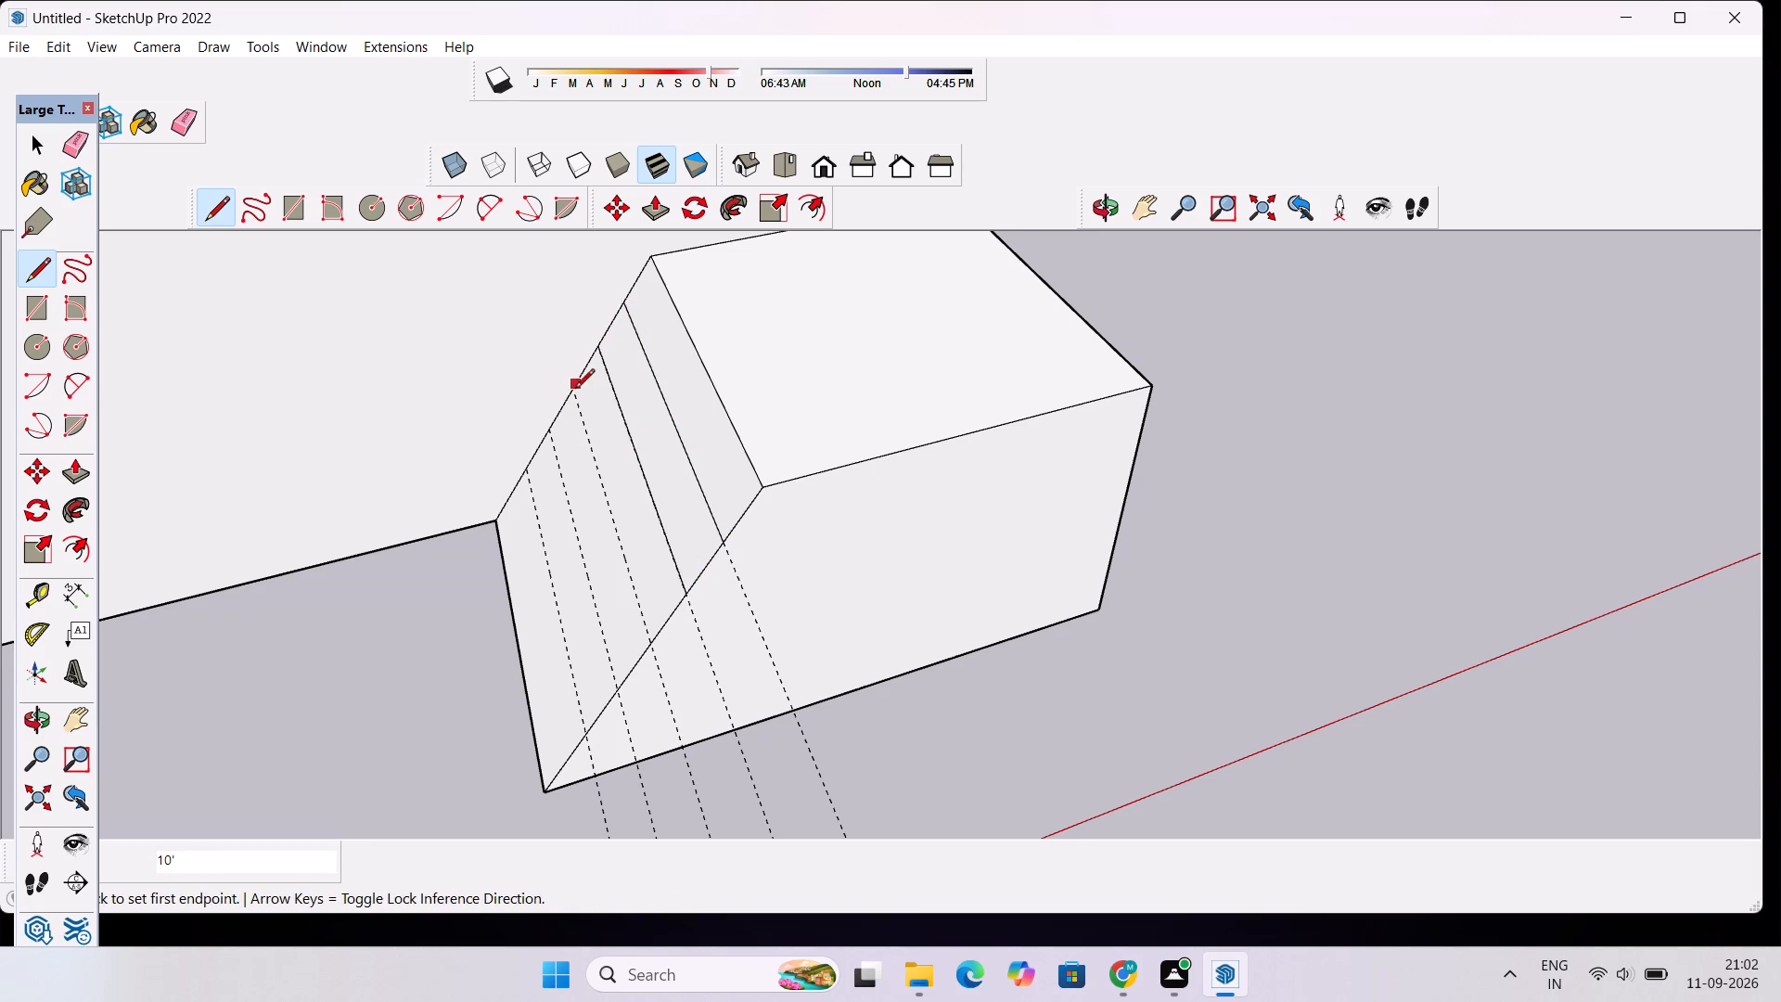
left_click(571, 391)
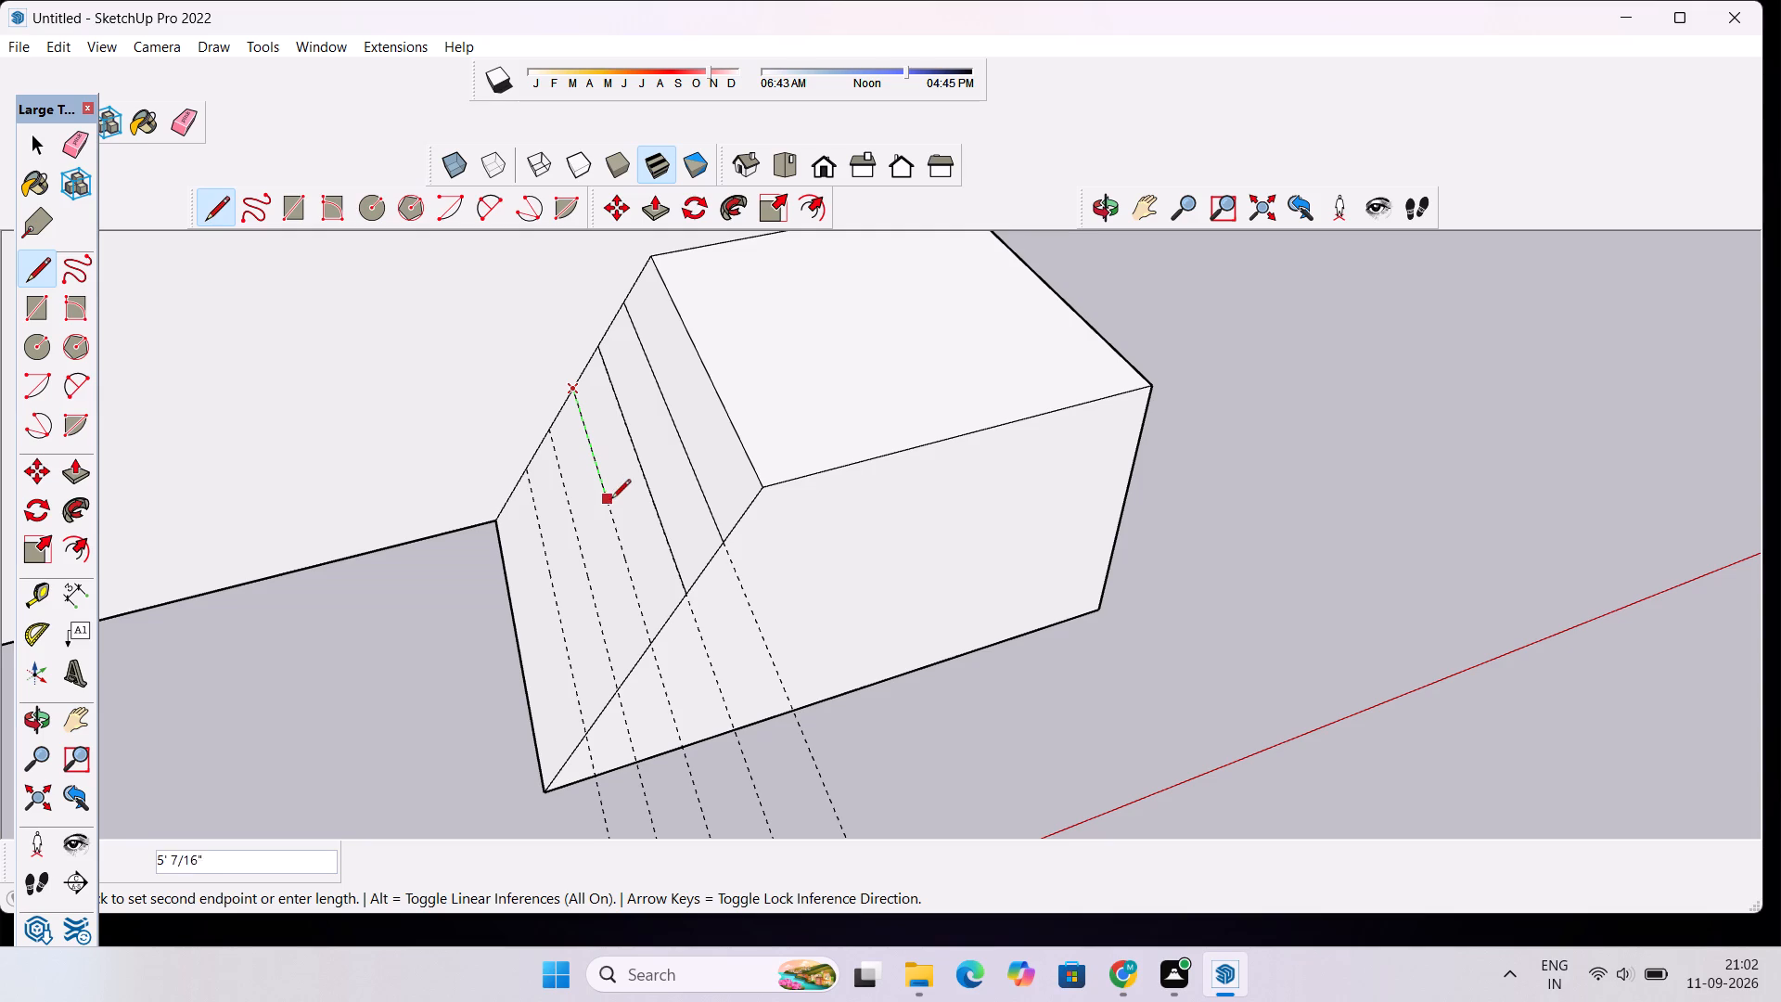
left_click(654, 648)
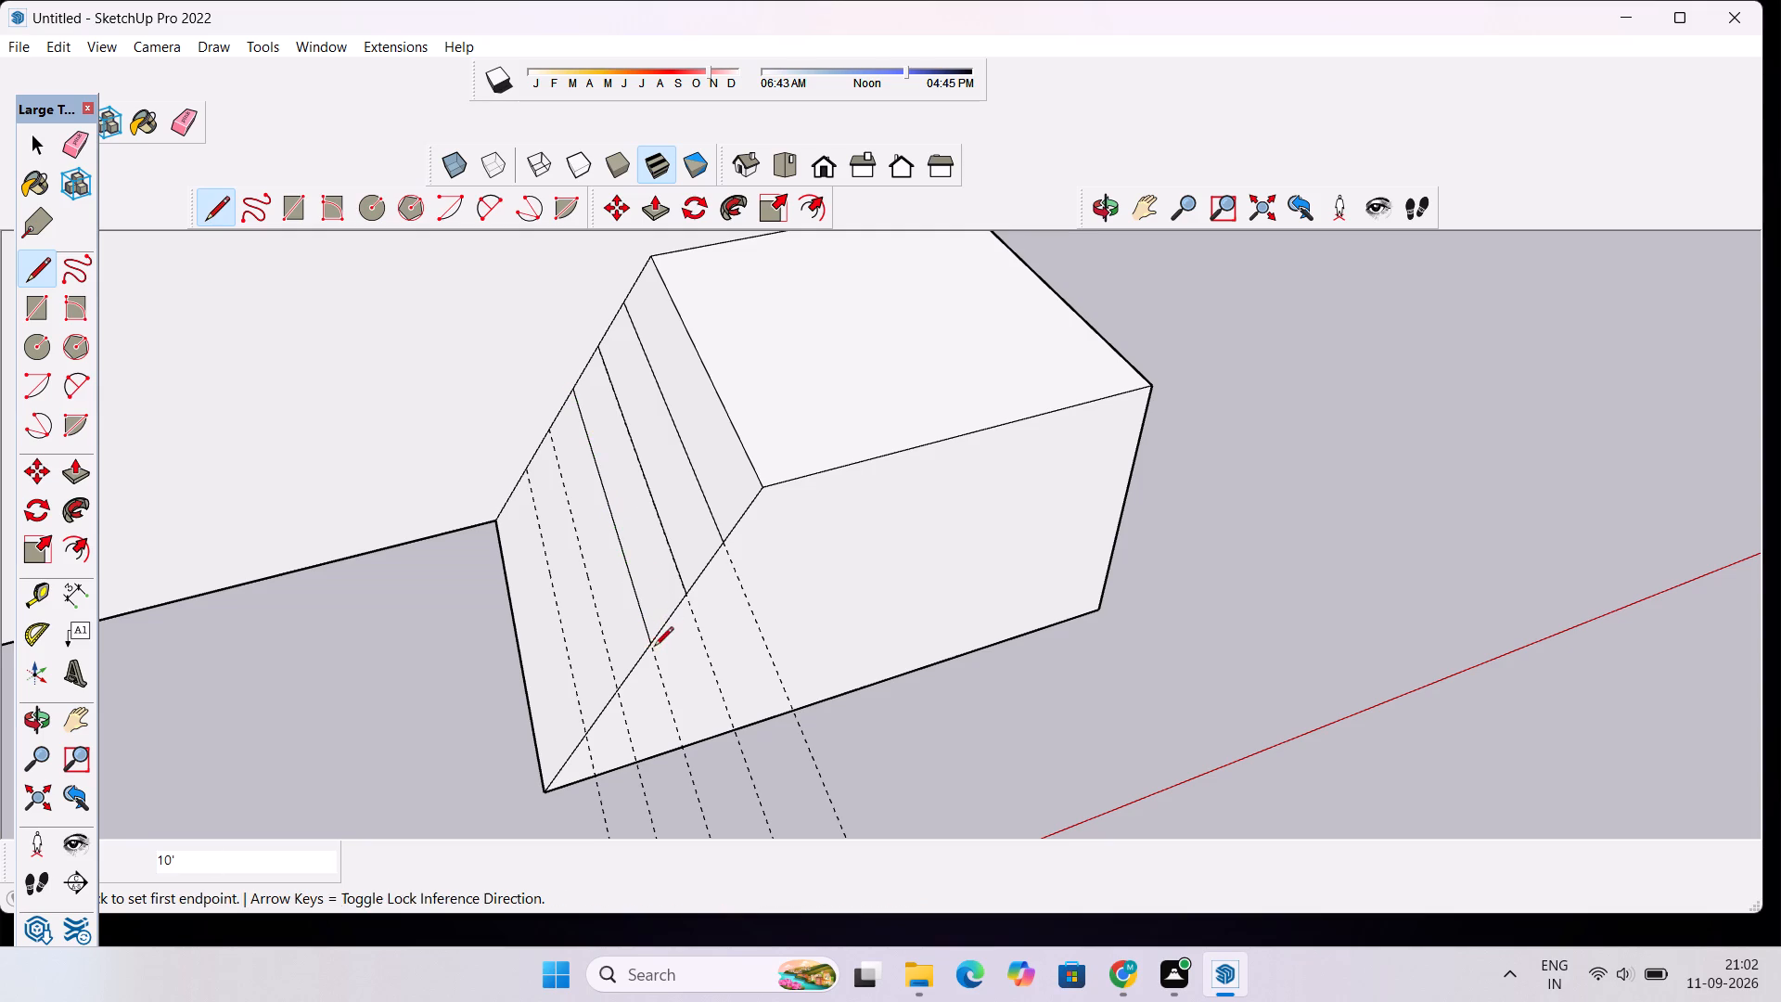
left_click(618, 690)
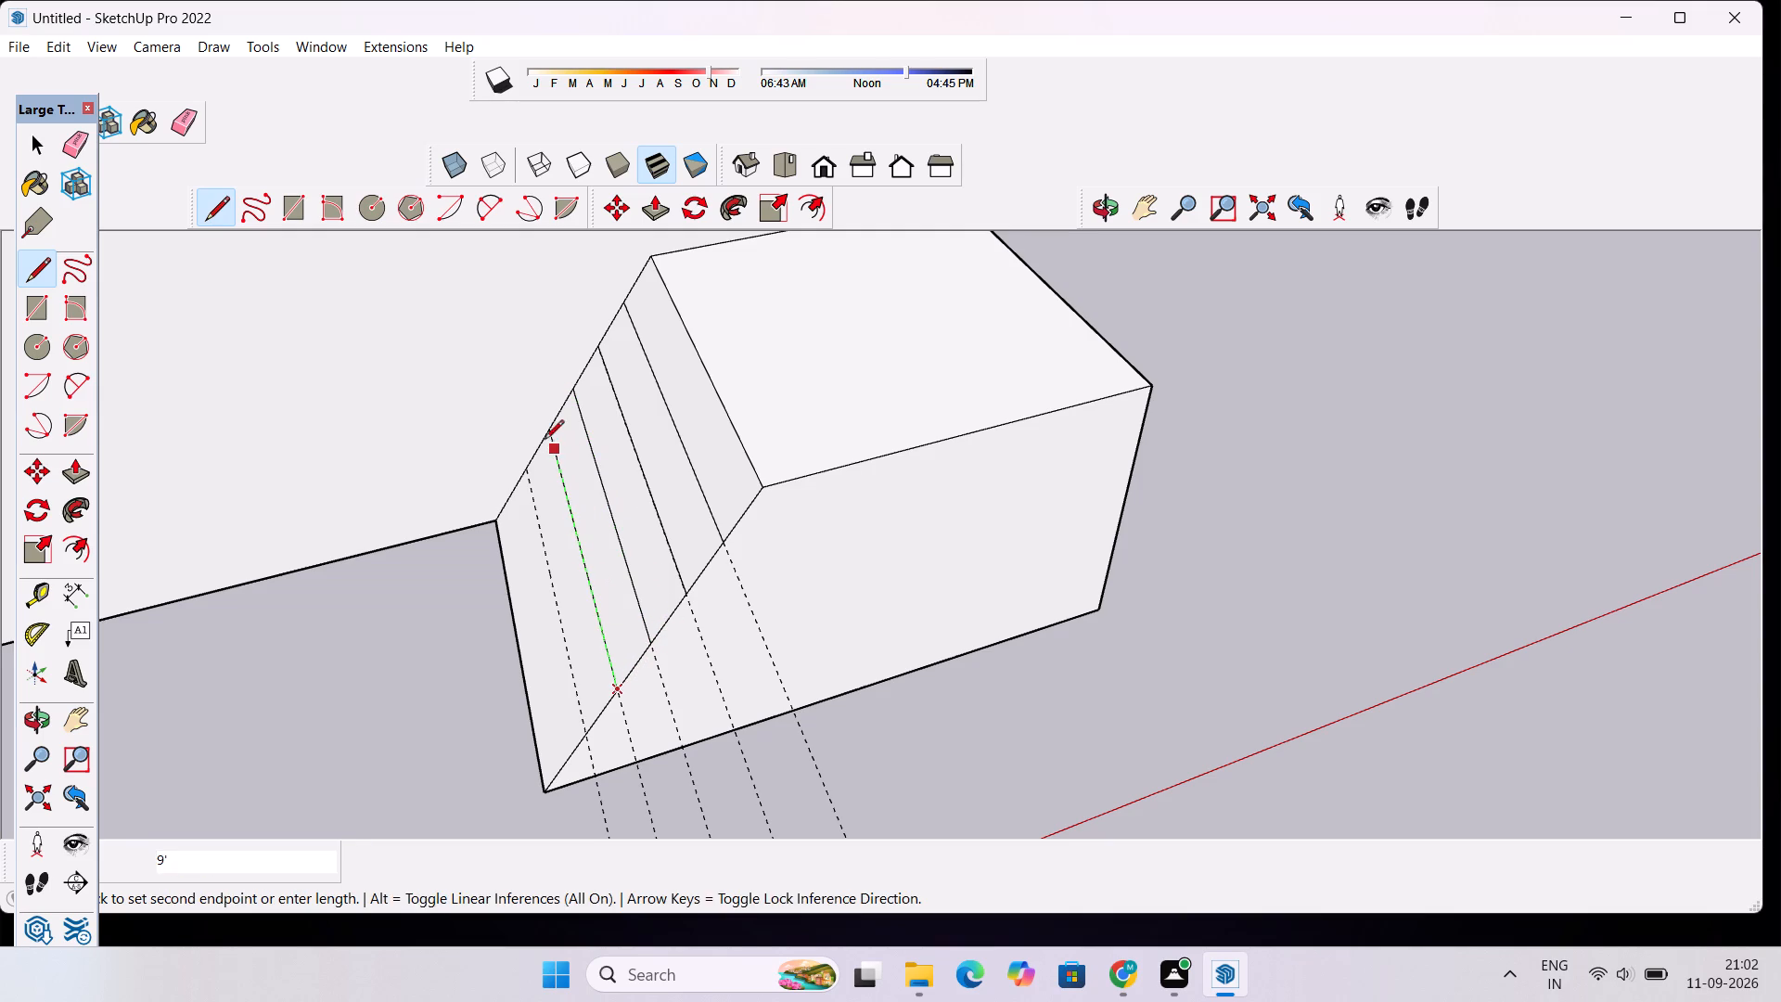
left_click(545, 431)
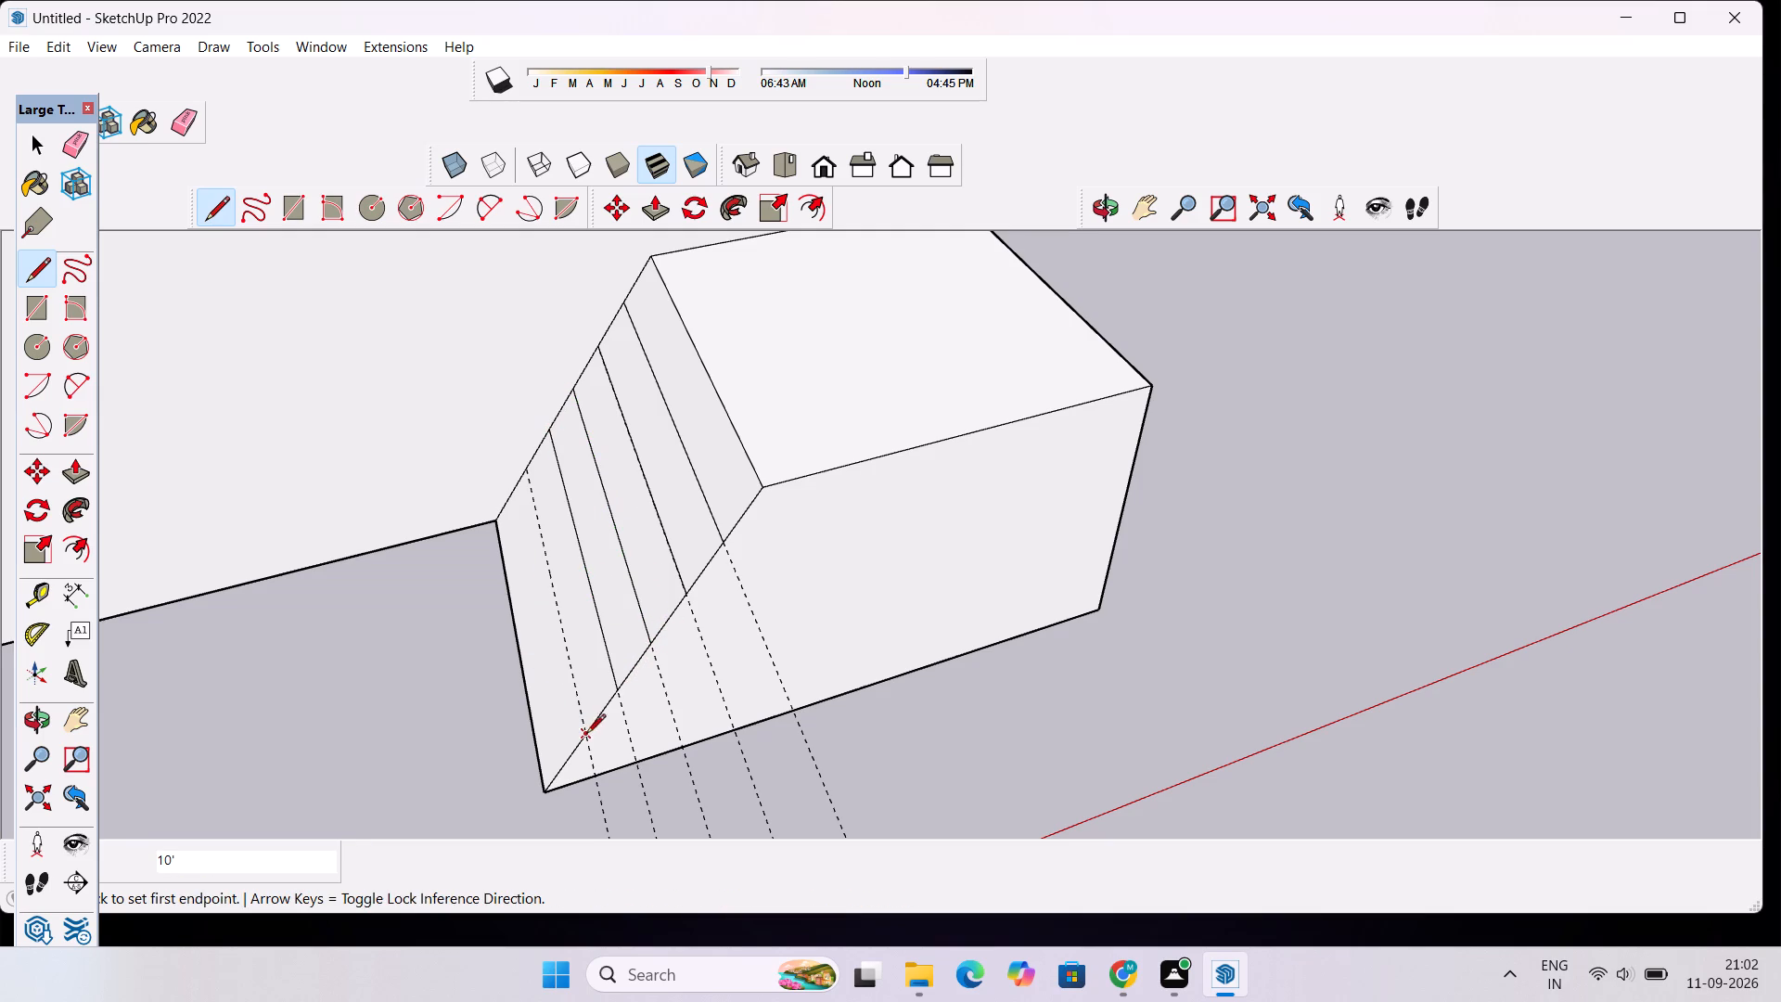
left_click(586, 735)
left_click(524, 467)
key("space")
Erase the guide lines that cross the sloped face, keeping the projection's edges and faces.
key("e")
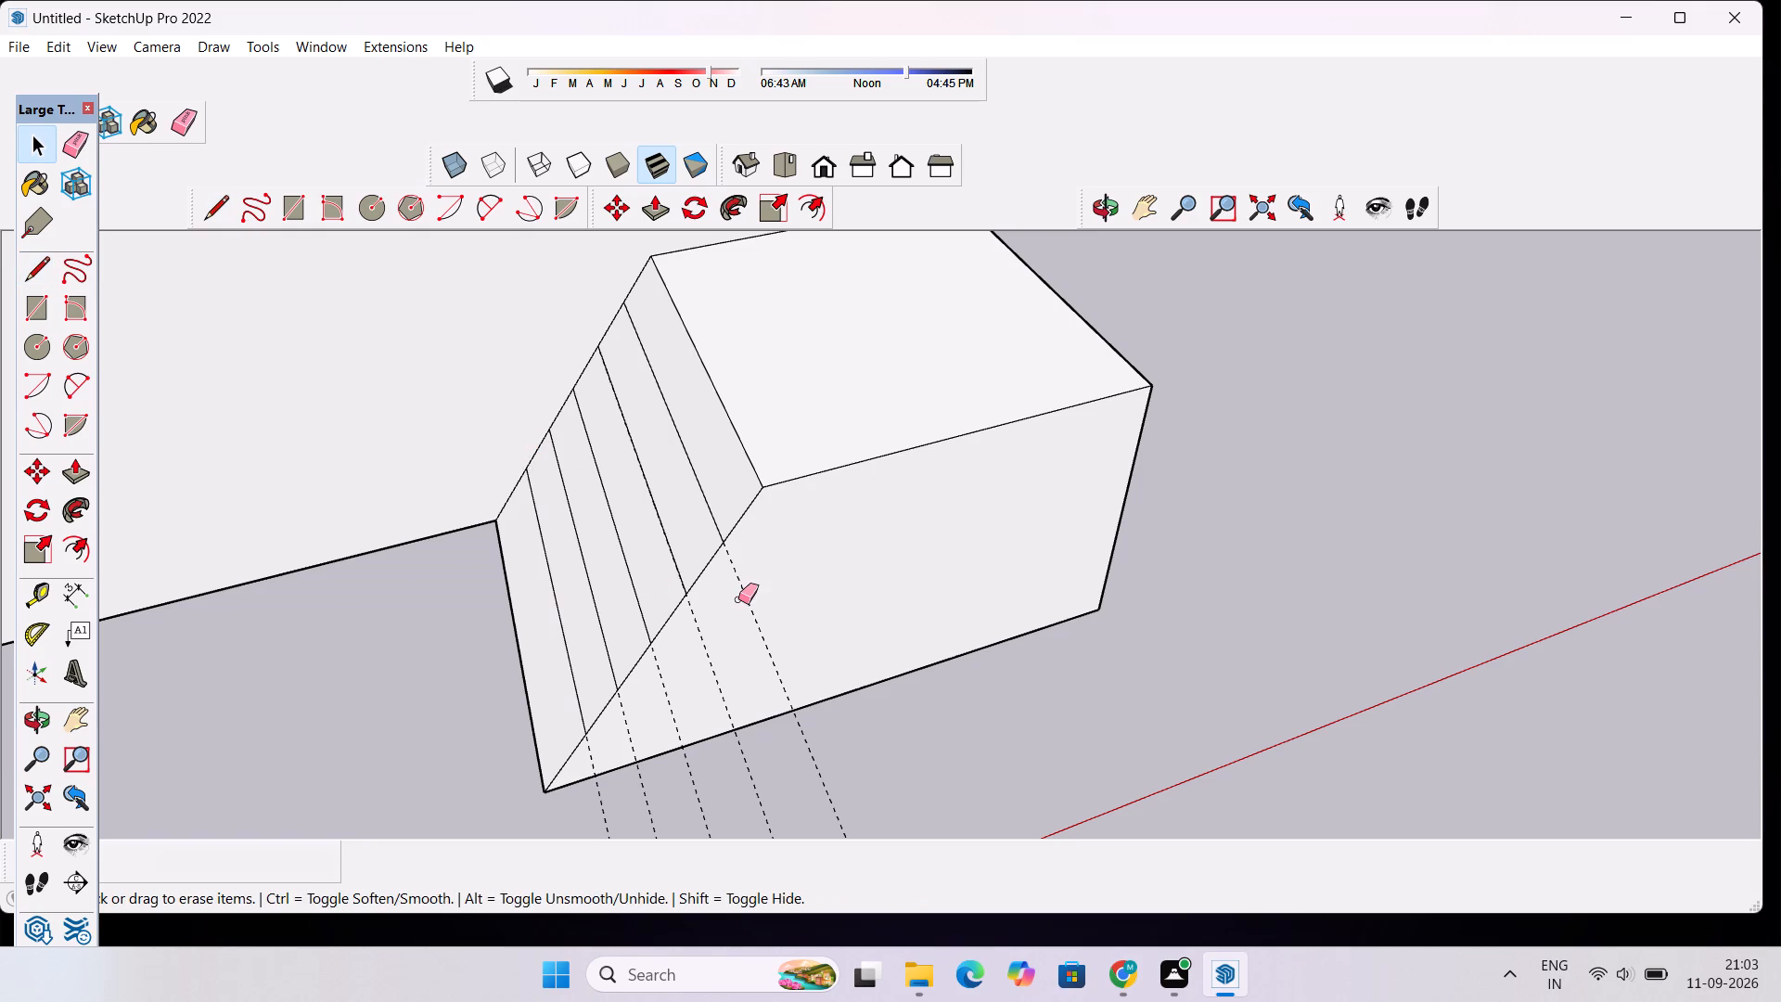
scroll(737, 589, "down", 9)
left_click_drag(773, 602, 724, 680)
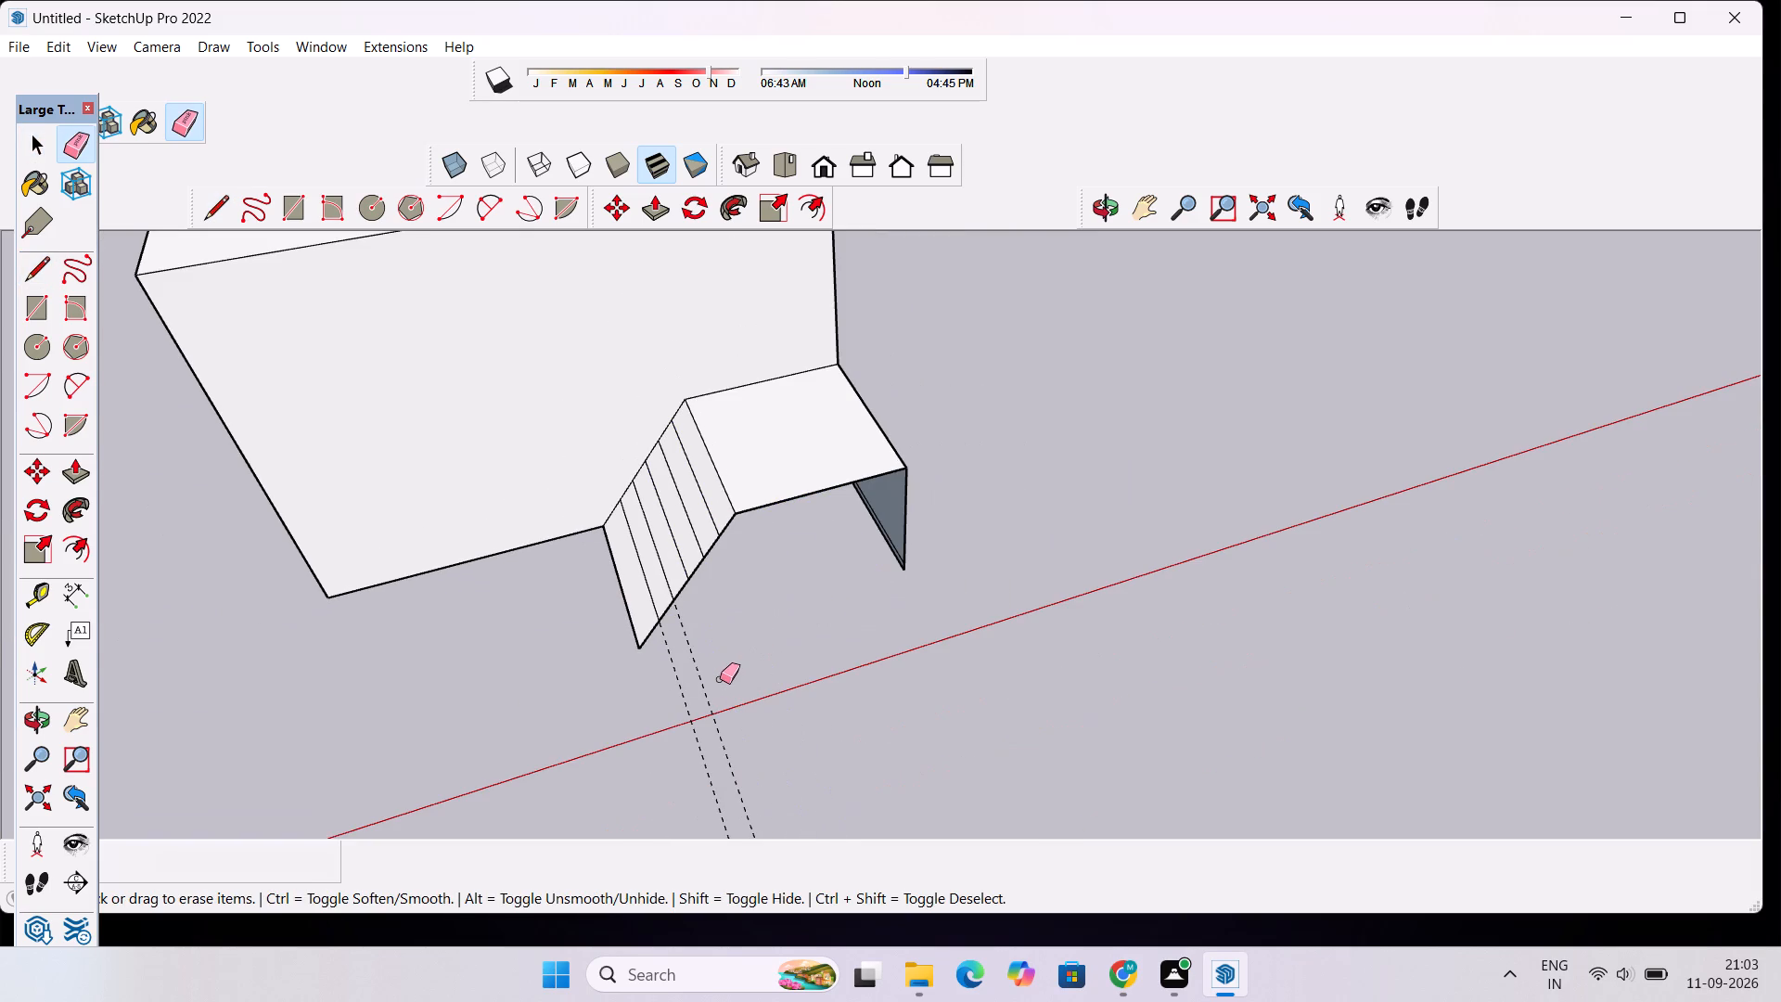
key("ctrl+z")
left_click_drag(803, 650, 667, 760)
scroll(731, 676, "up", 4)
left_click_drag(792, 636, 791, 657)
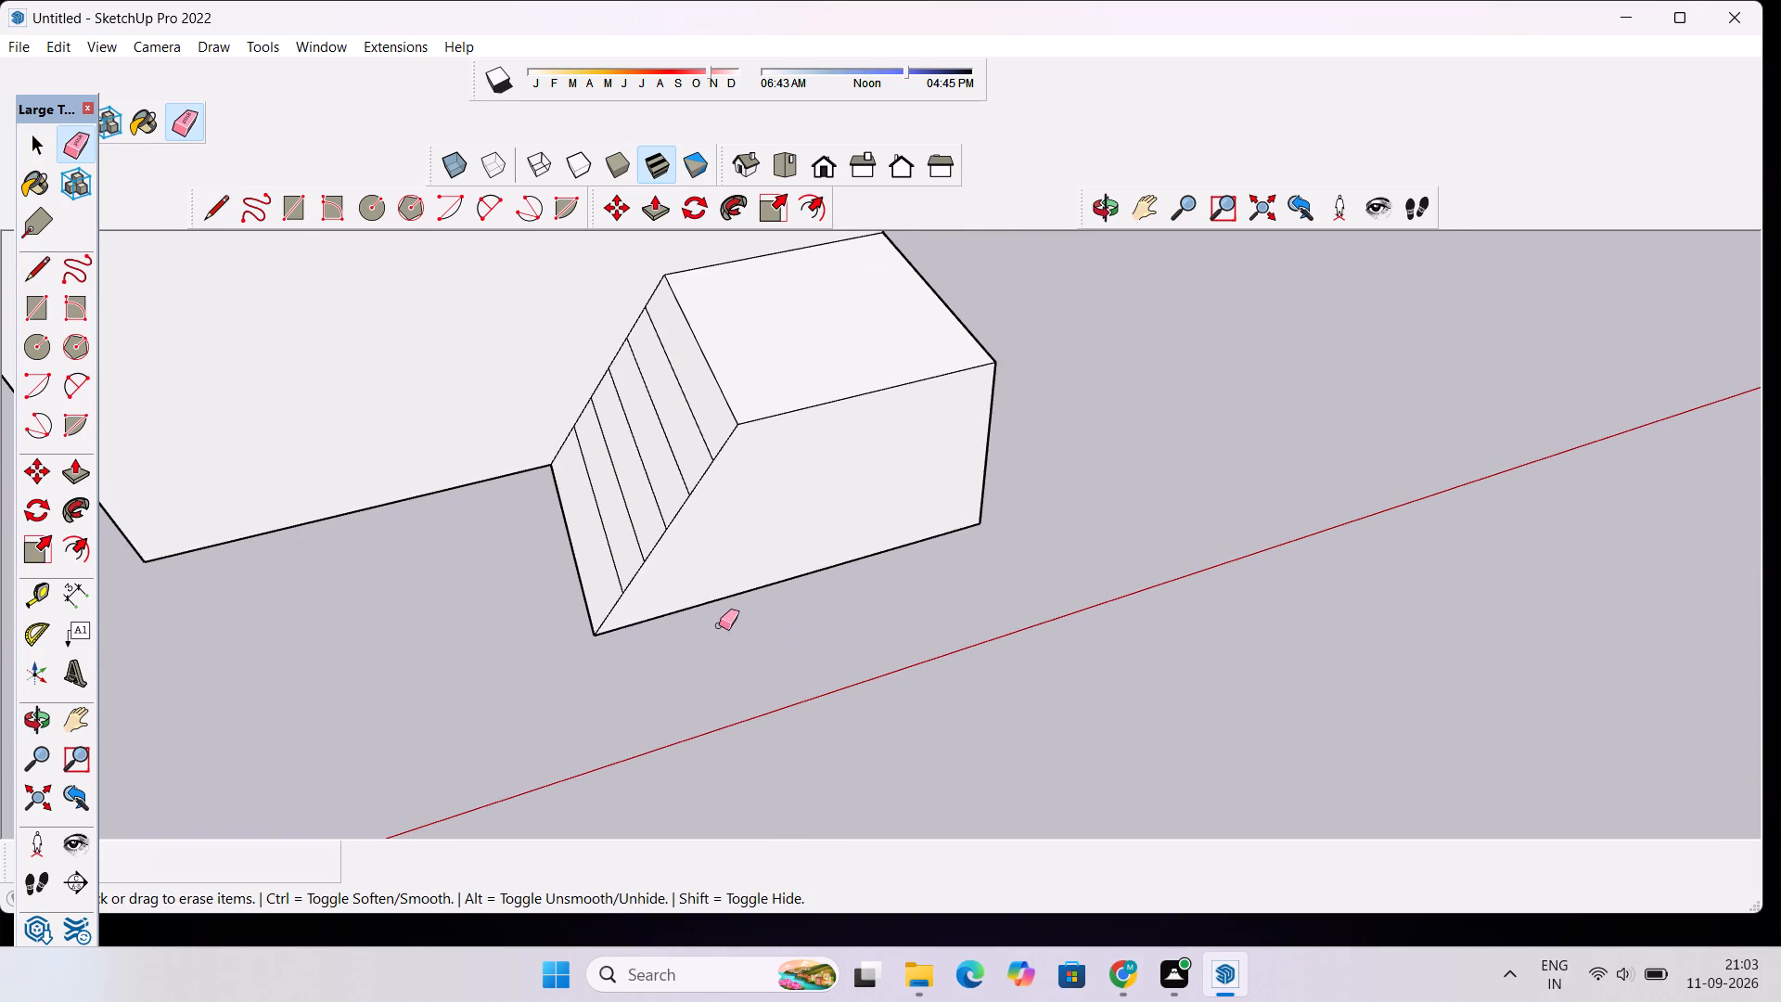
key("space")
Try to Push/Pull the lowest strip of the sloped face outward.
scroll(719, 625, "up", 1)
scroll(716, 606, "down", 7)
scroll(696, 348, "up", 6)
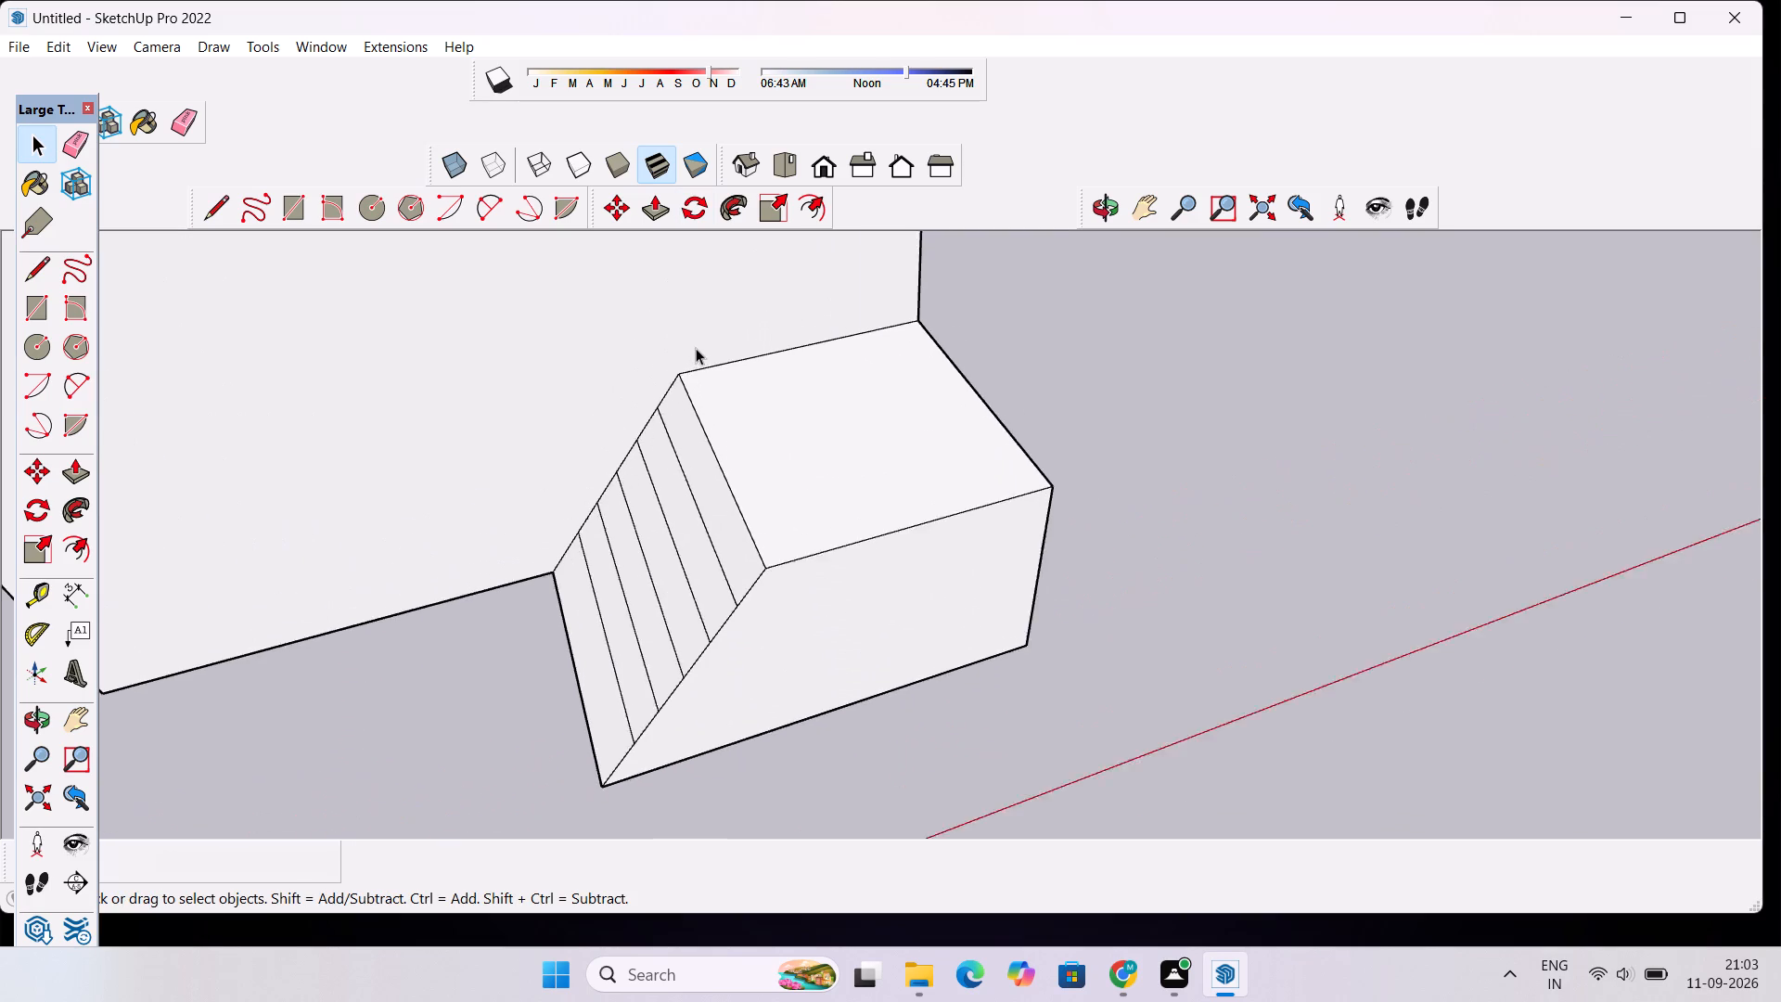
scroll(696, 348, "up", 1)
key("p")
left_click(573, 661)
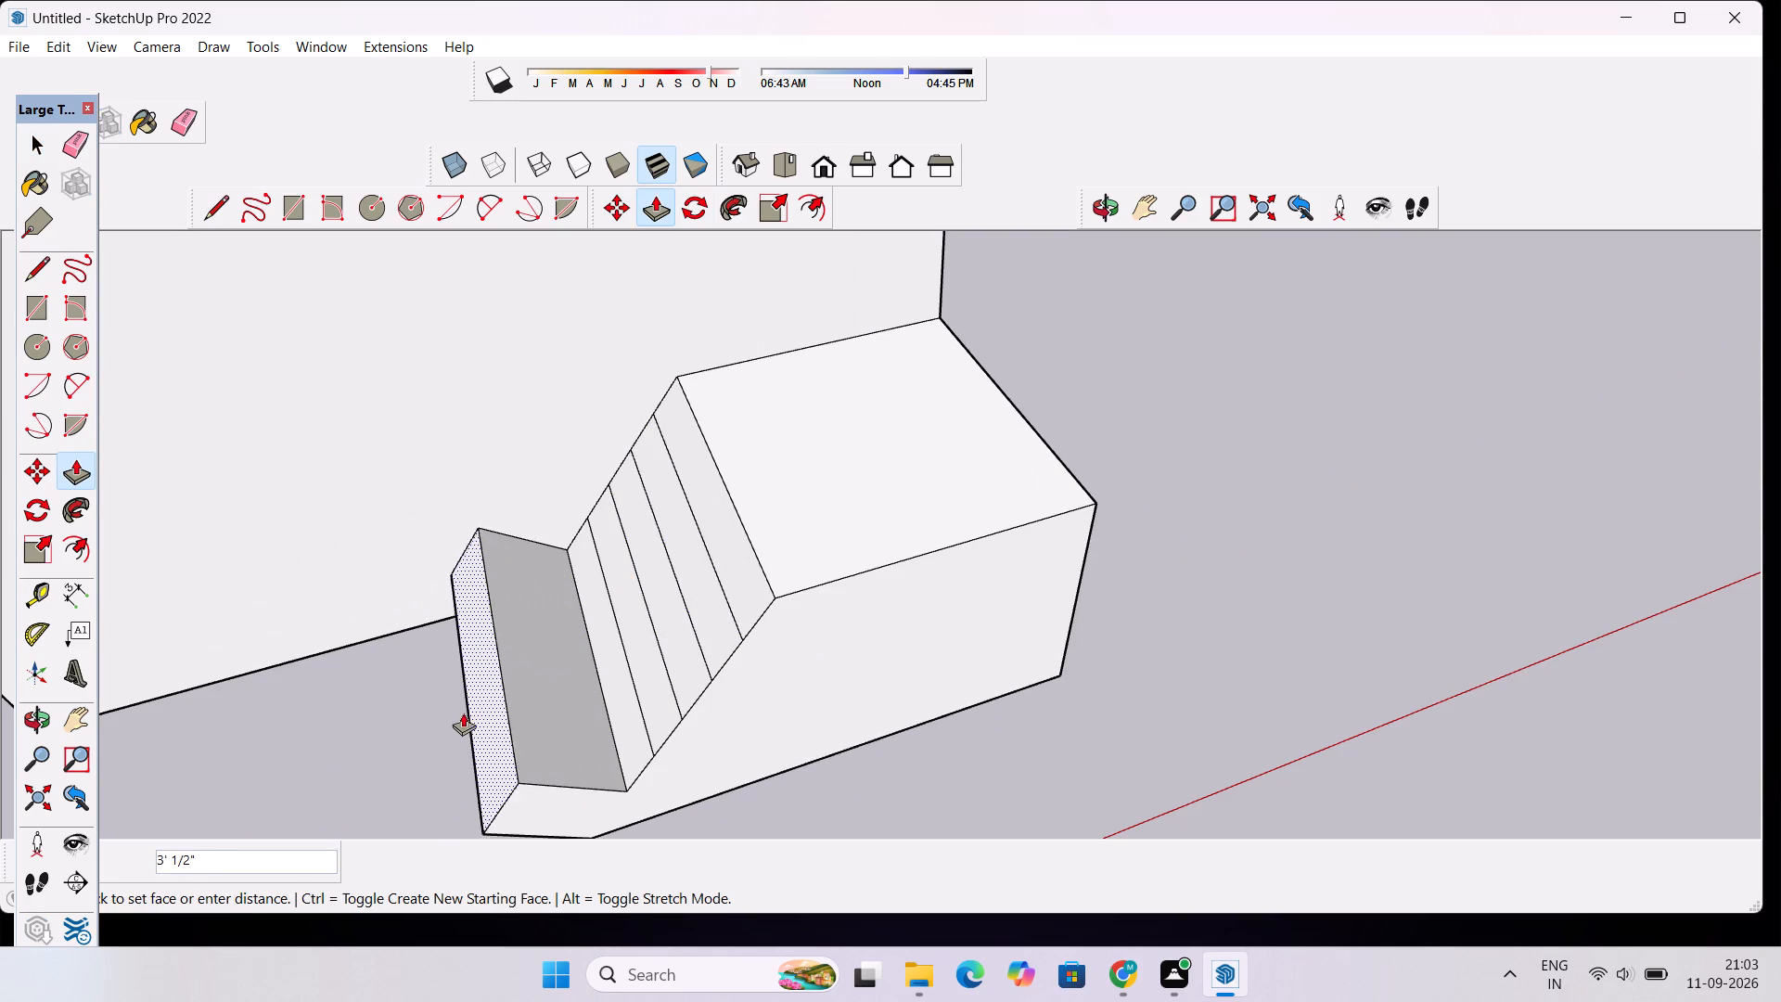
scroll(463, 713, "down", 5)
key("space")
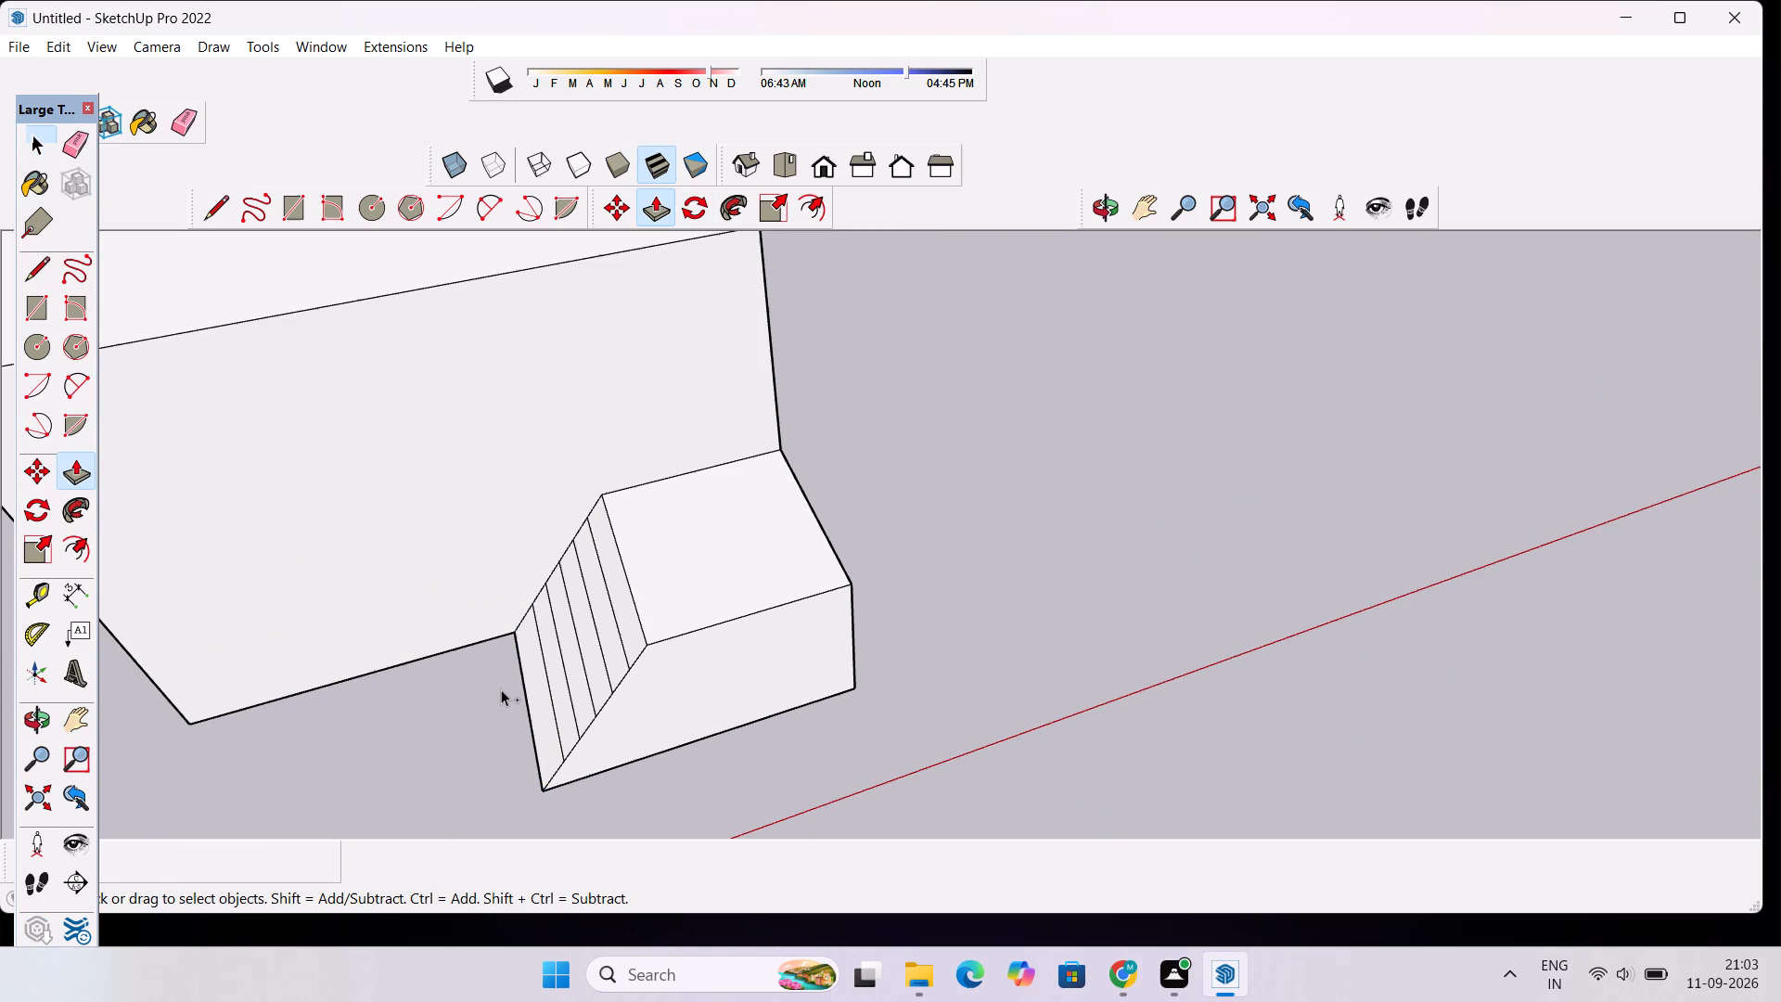
Undo the sloped face's lines and guides and the whole front projection, back to the plain block.
key("ctrl+z")
key("ctrl+z")
key("ctrl+z")
key("ctrl+z")
key("ctrl+z")
key("ctrl+z")
key("ctrl+z")
key("ctrl+z")
key("ctrl+z")
key("ctrl+z")
key("ctrl+z")
key("ctrl+z")
key("ctrl+z")
key("ctrl+z")
key("ctrl+z")
Examine the plain block's front face from a low, nearly frontal viewpoint.
scroll(566, 616, "down", 7)
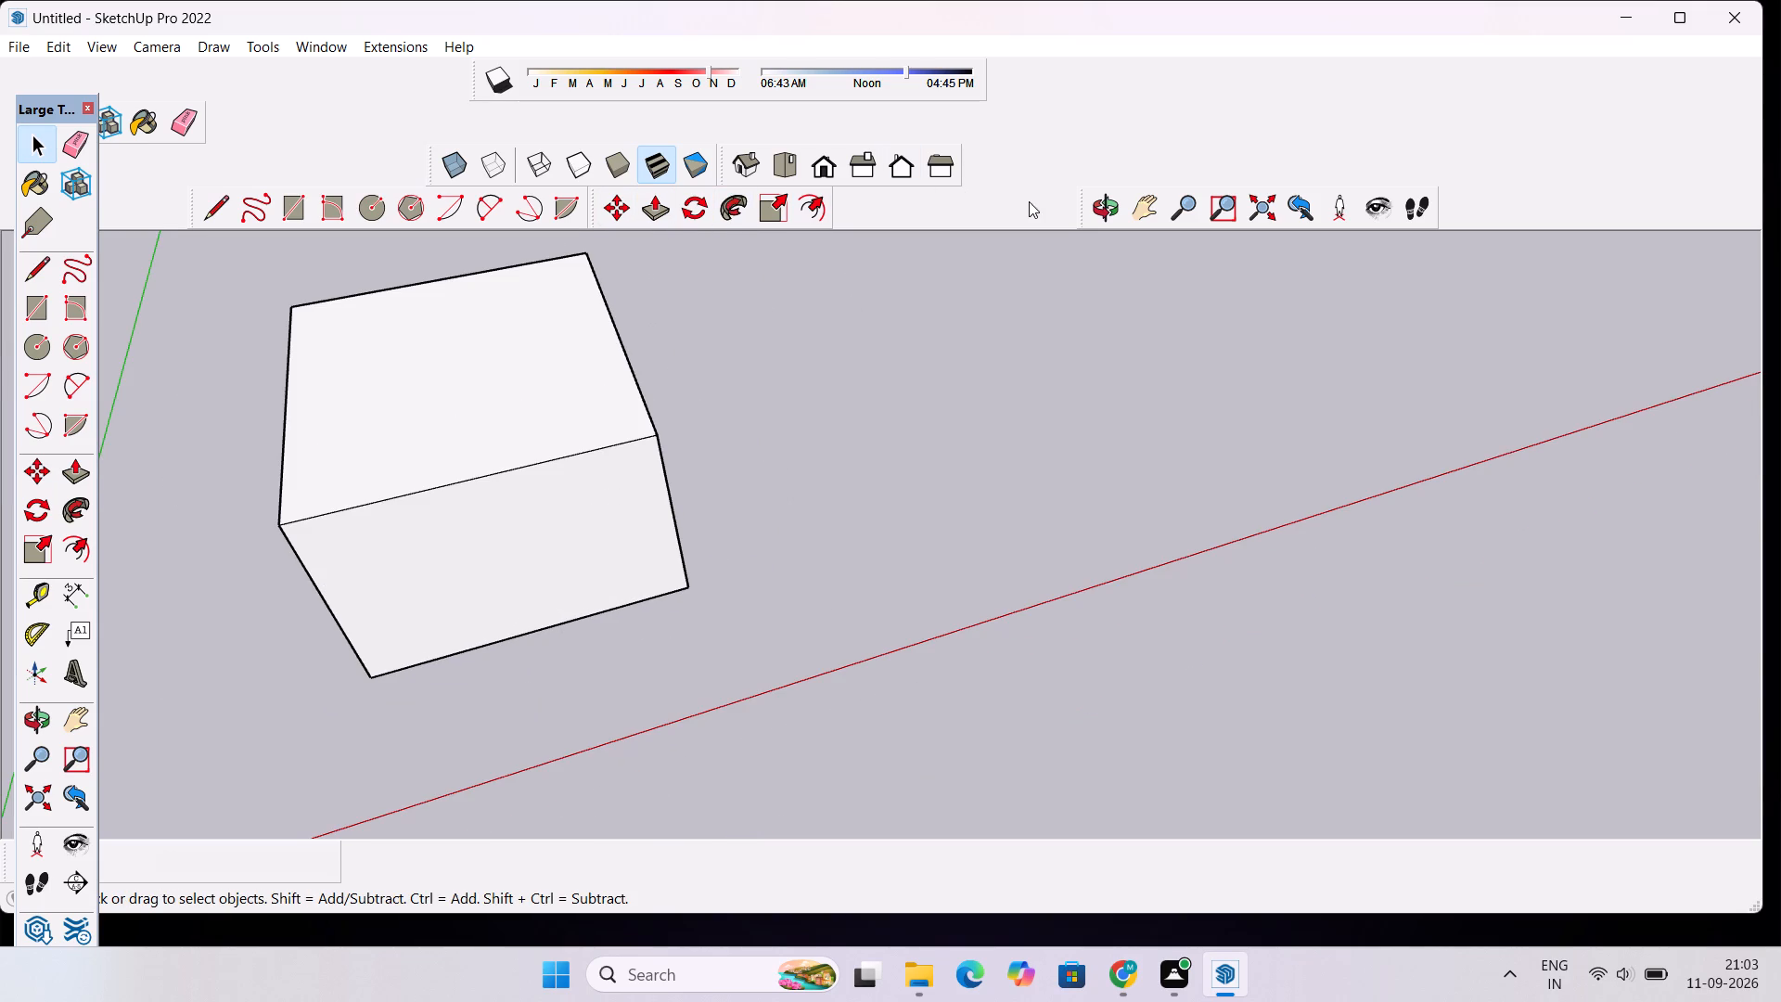
left_click(1088, 211)
left_click_drag(817, 567, 584, 415)
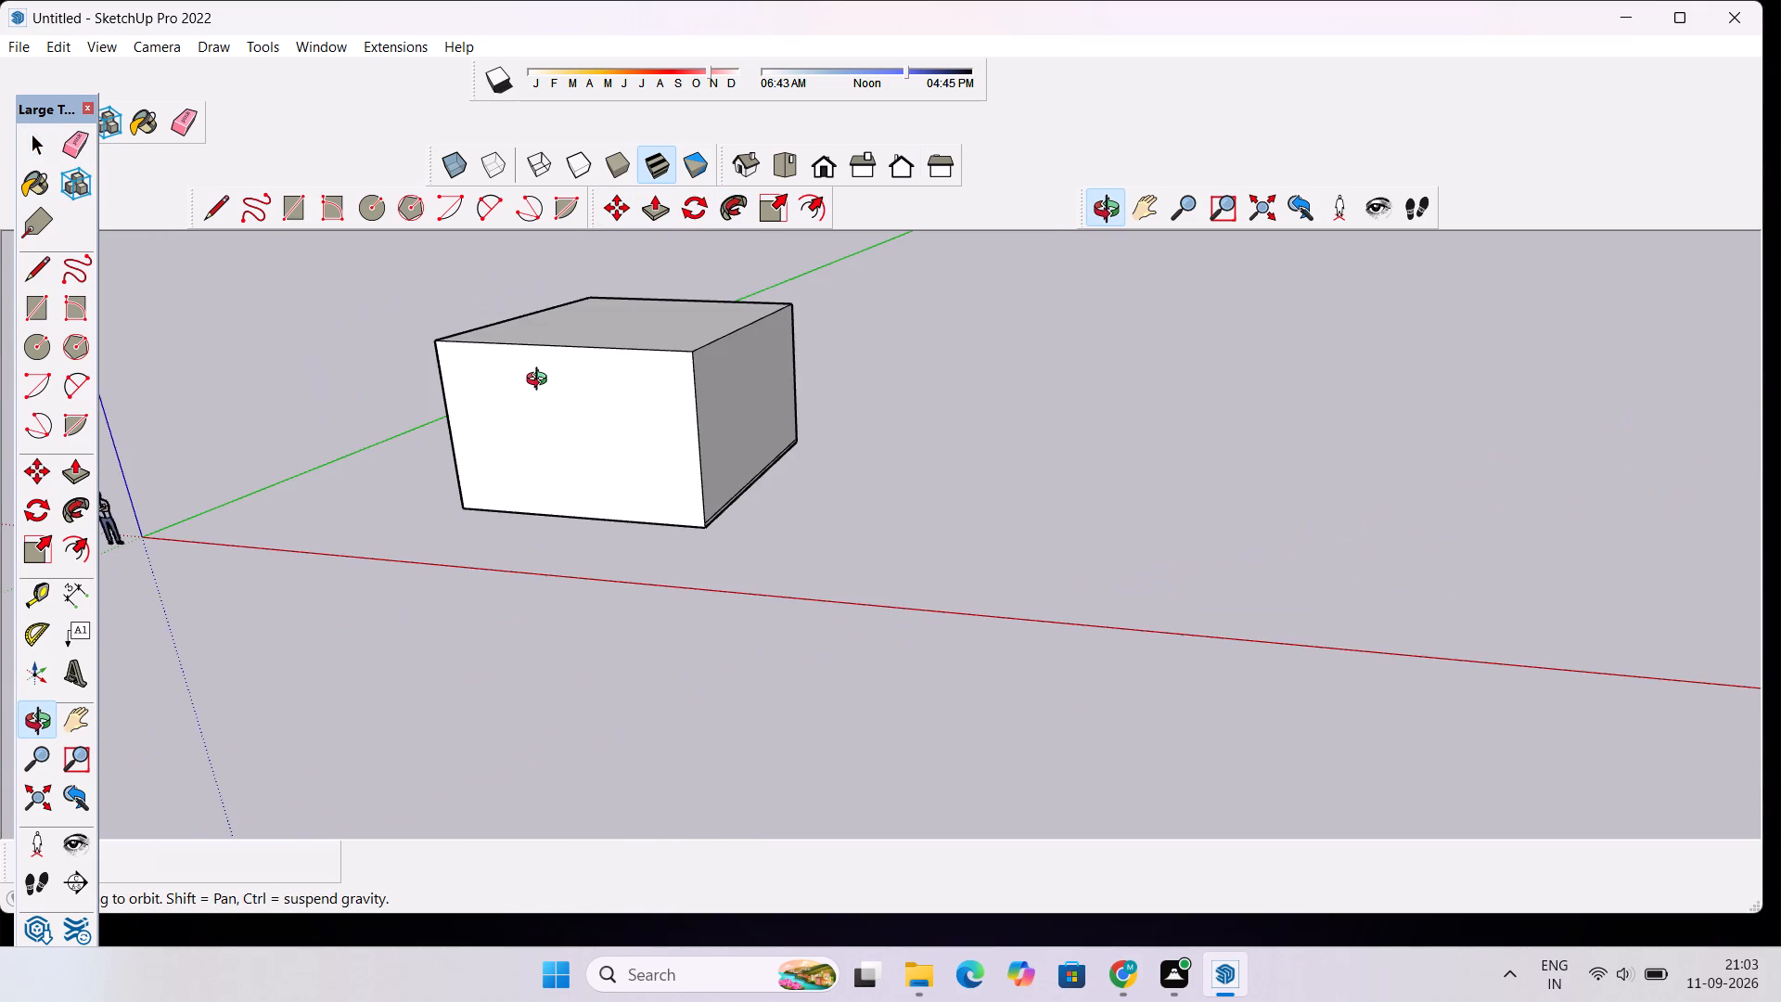
scroll(532, 387, "up", 8)
scroll(532, 392, "down", 7)
left_click_drag(450, 392, 521, 390)
scroll(520, 367, "up", 3)
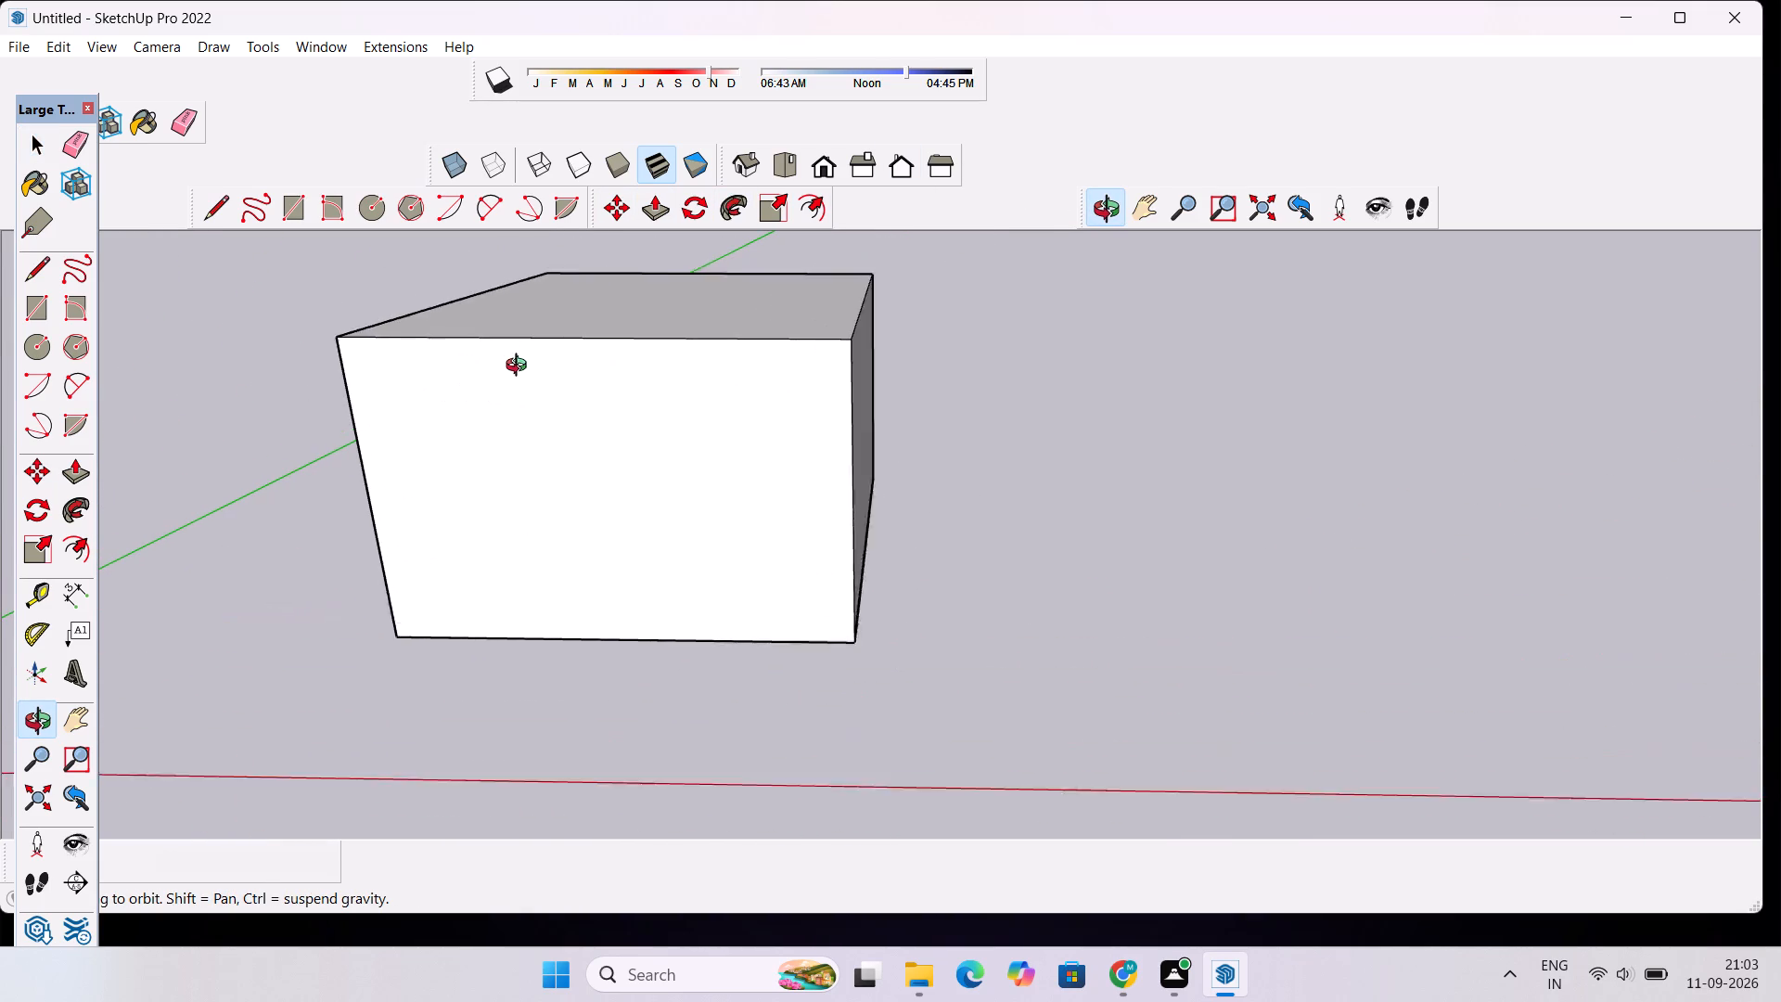
scroll(520, 367, "up", 2)
left_click_drag(532, 432, 532, 388)
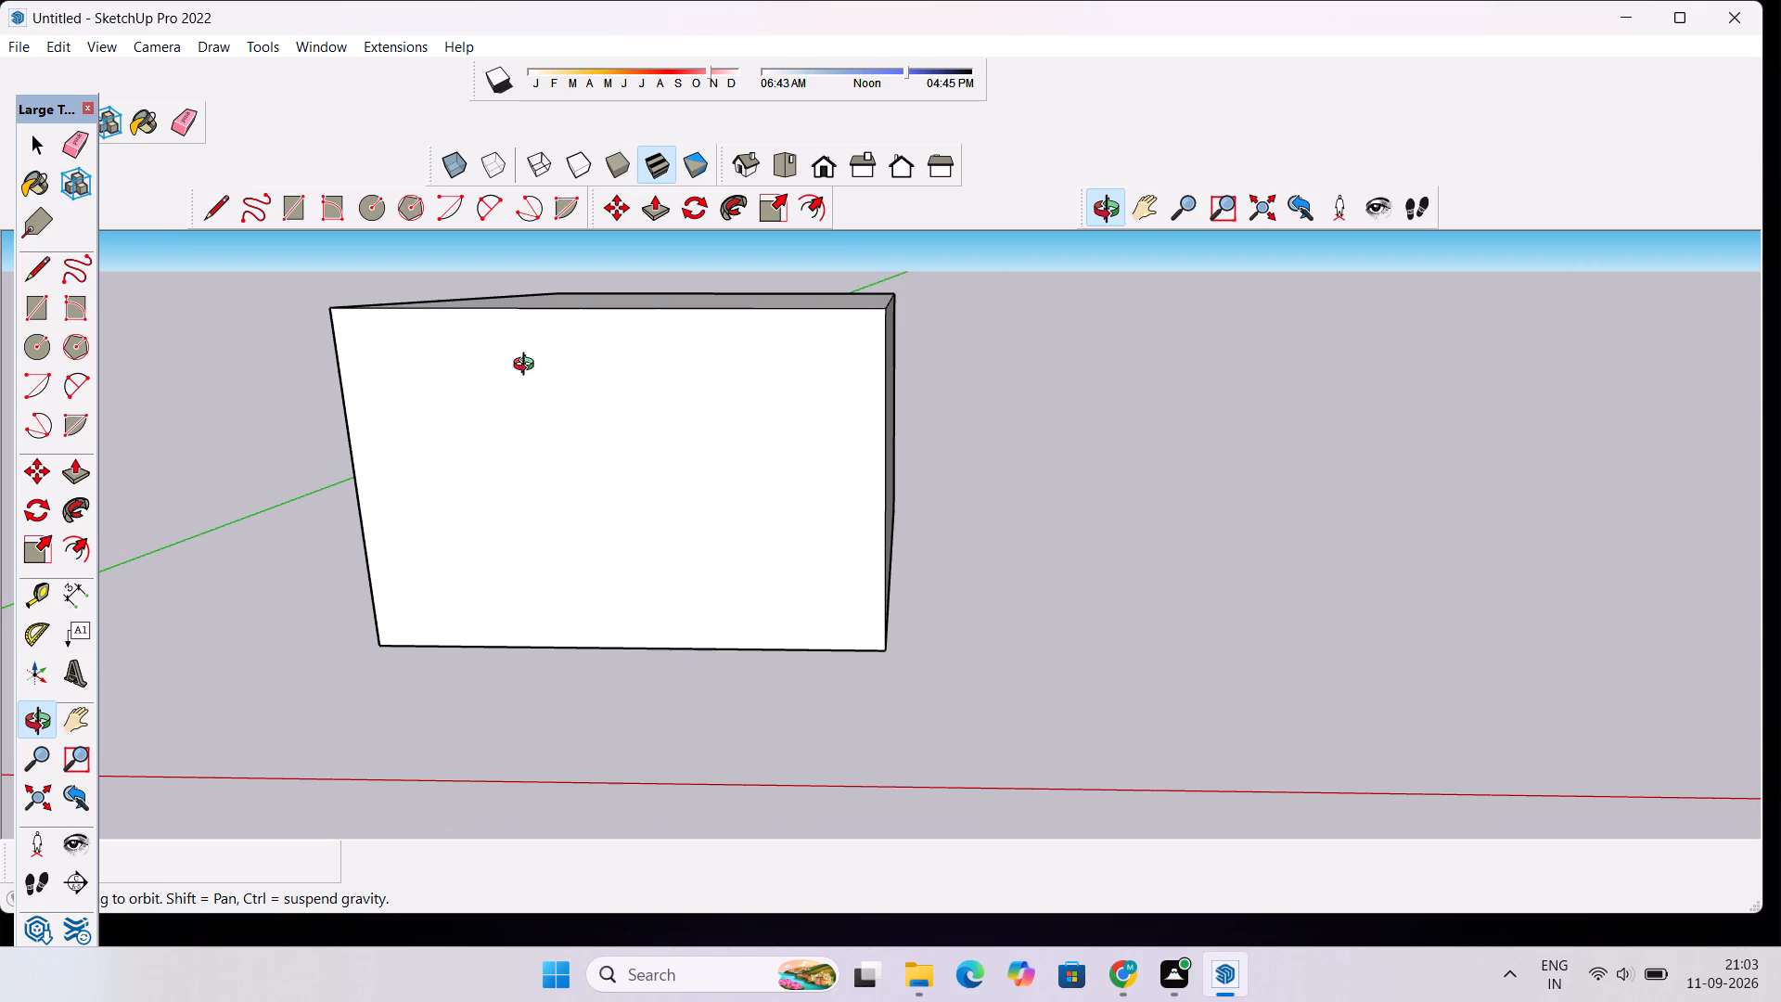
scroll(575, 365, "down", 3)
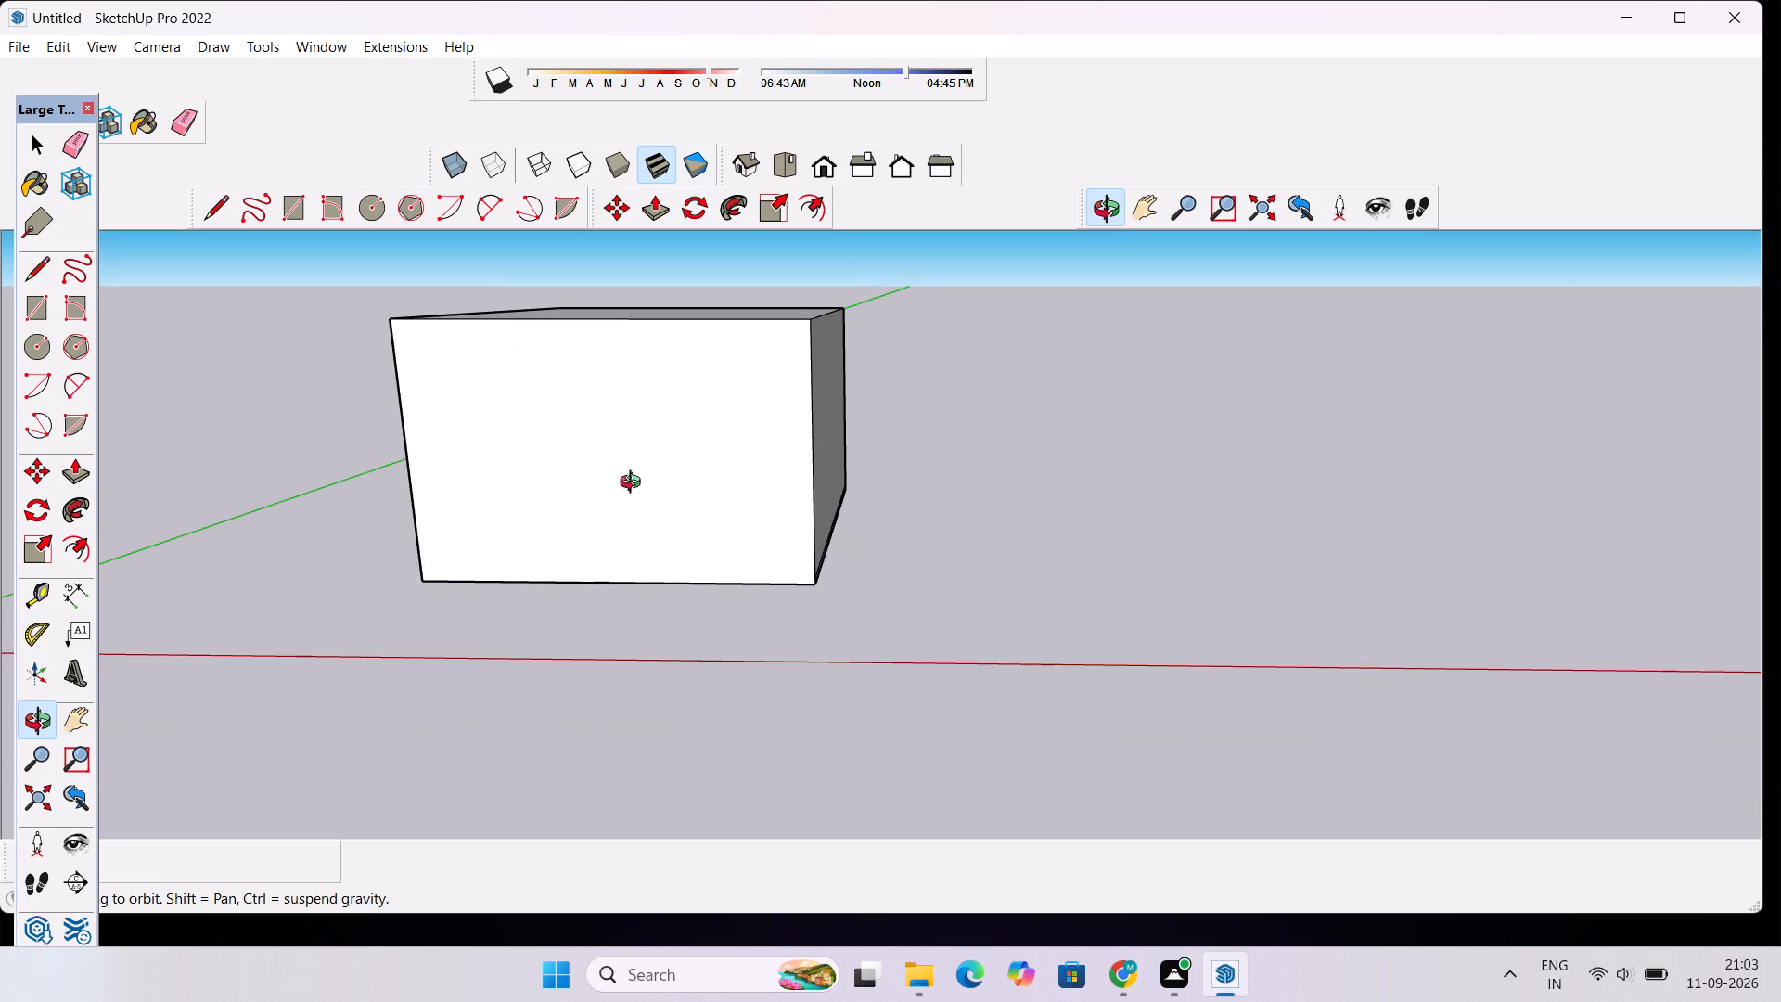
Draw a 9' line up the front face's vertical corner edge from its bottom corner, on the side facing the dark wall.
left_click_drag(639, 505, 663, 453)
scroll(706, 436, "up", 6)
left_click_drag(706, 436, 707, 474)
scroll(707, 474, "down", 3)
left_click_drag(930, 517, 883, 551)
scroll(821, 563, "up", 3)
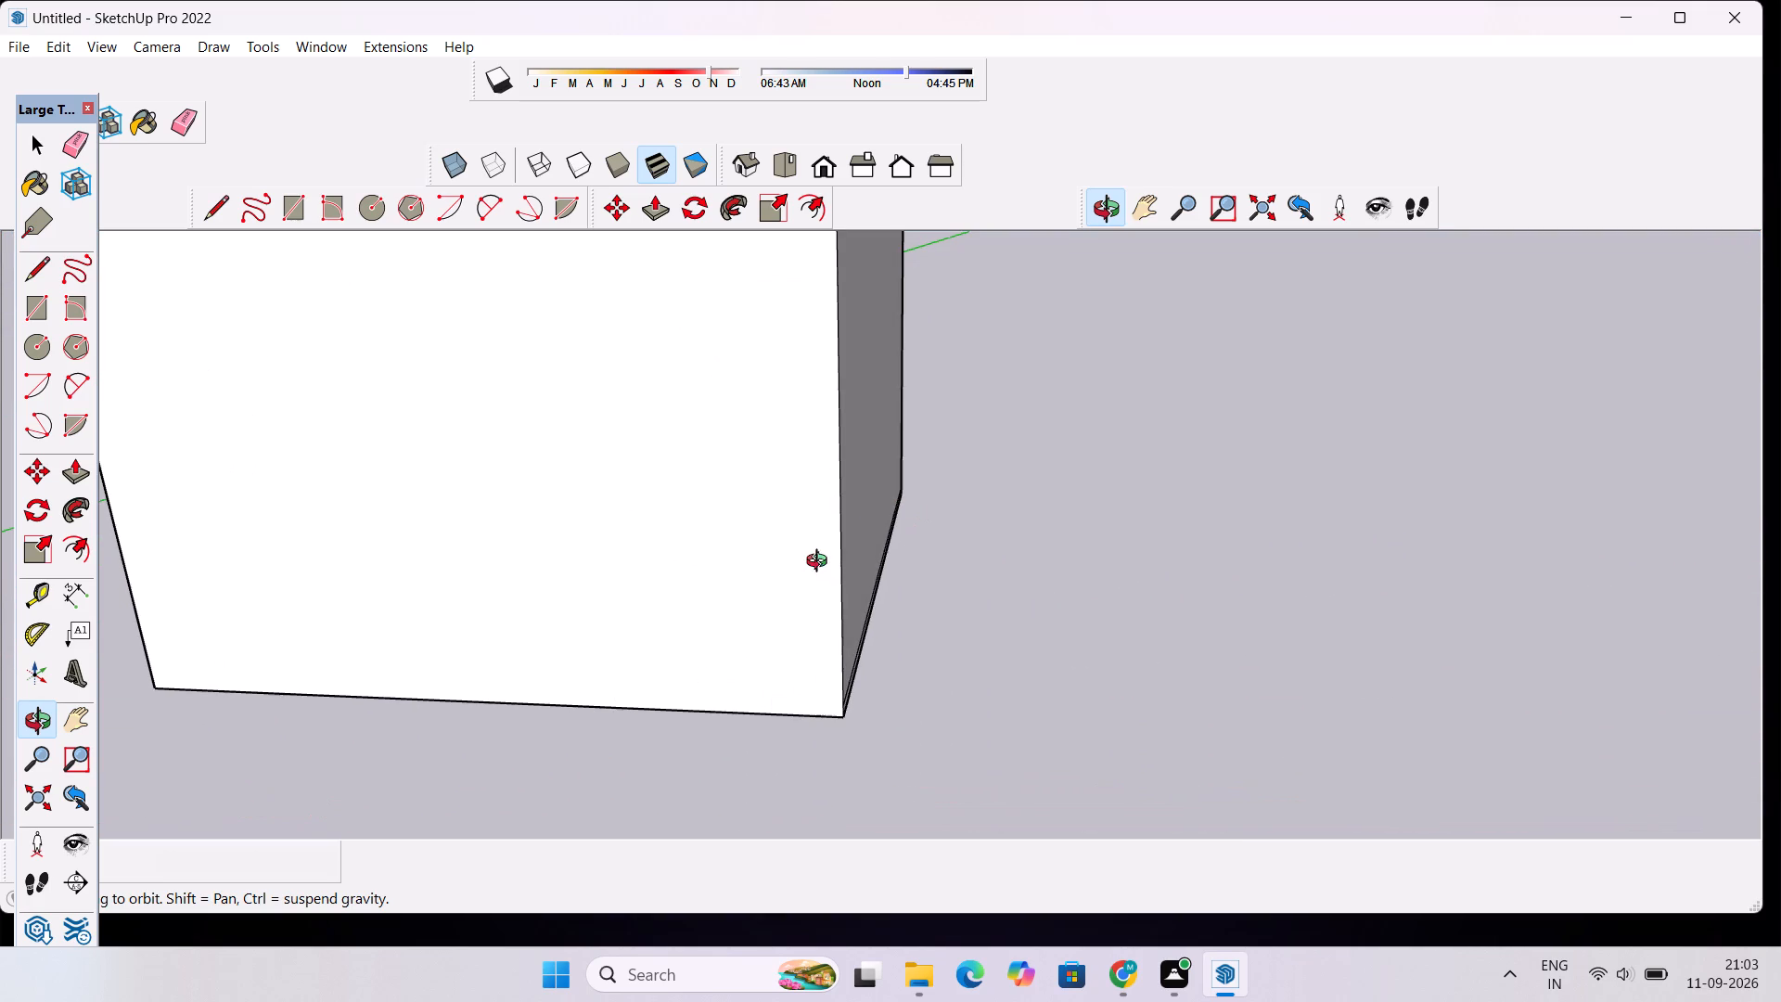
left_click_drag(873, 591, 839, 587)
key("l")
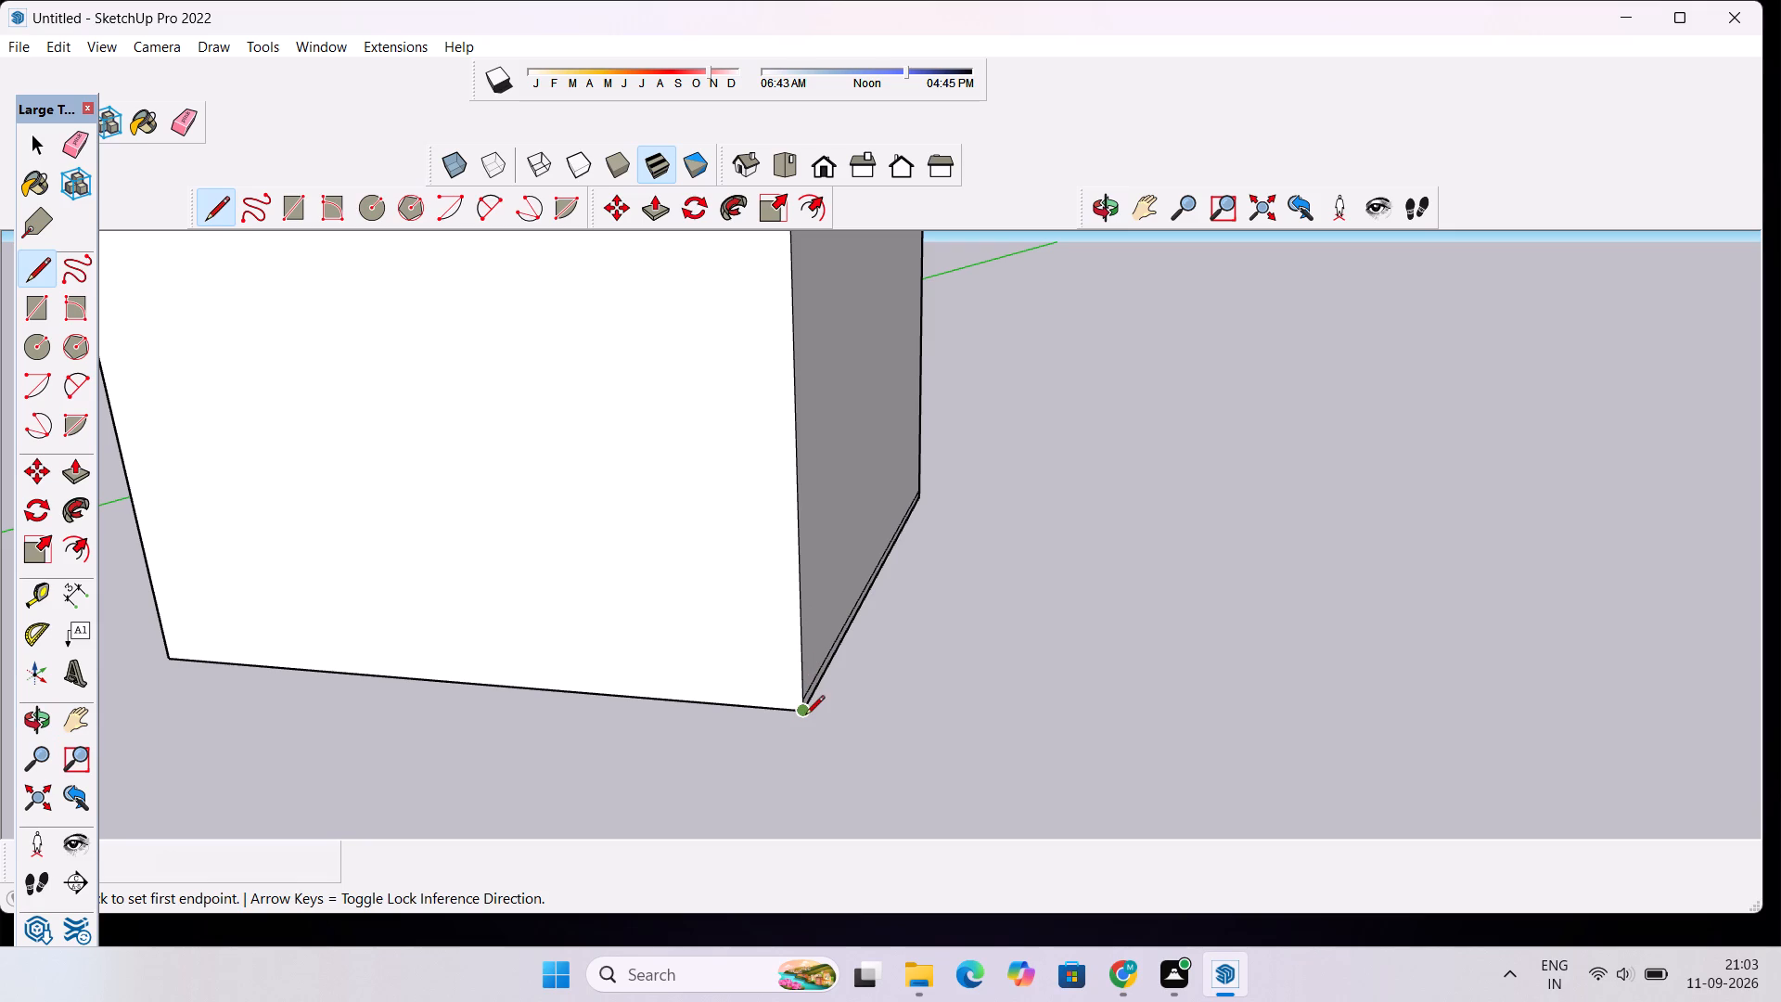
left_click(805, 716)
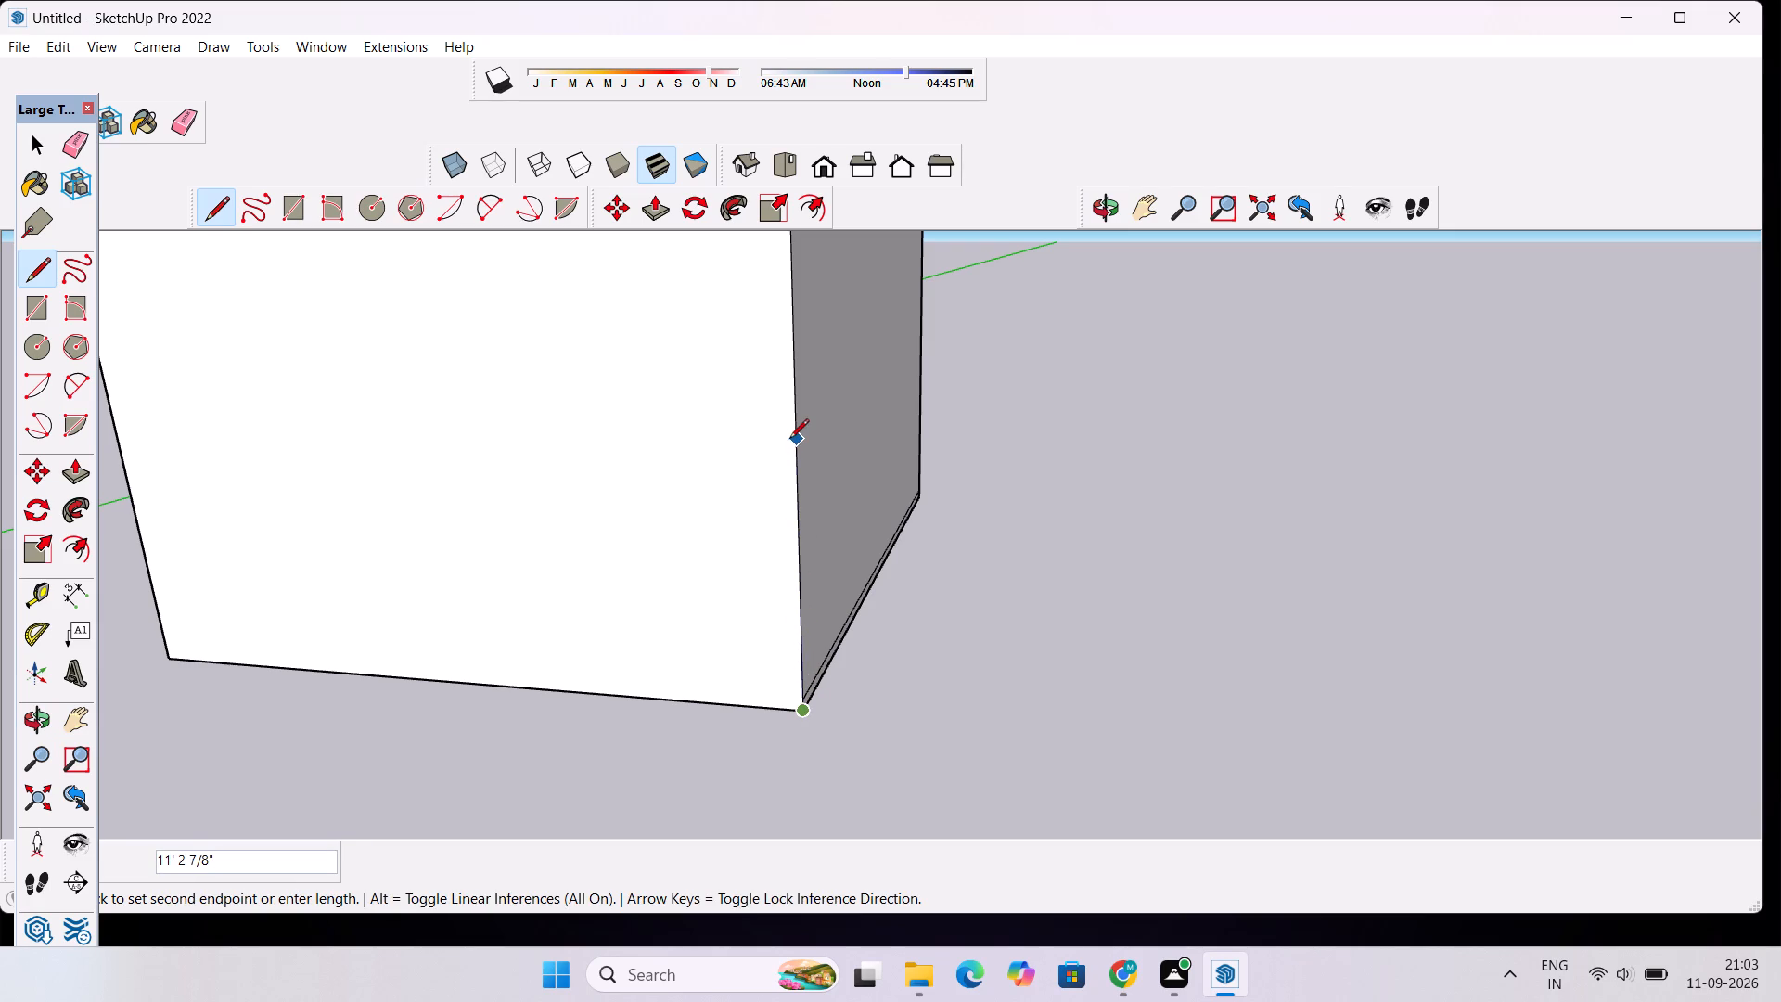
type("9'")
key("Return")
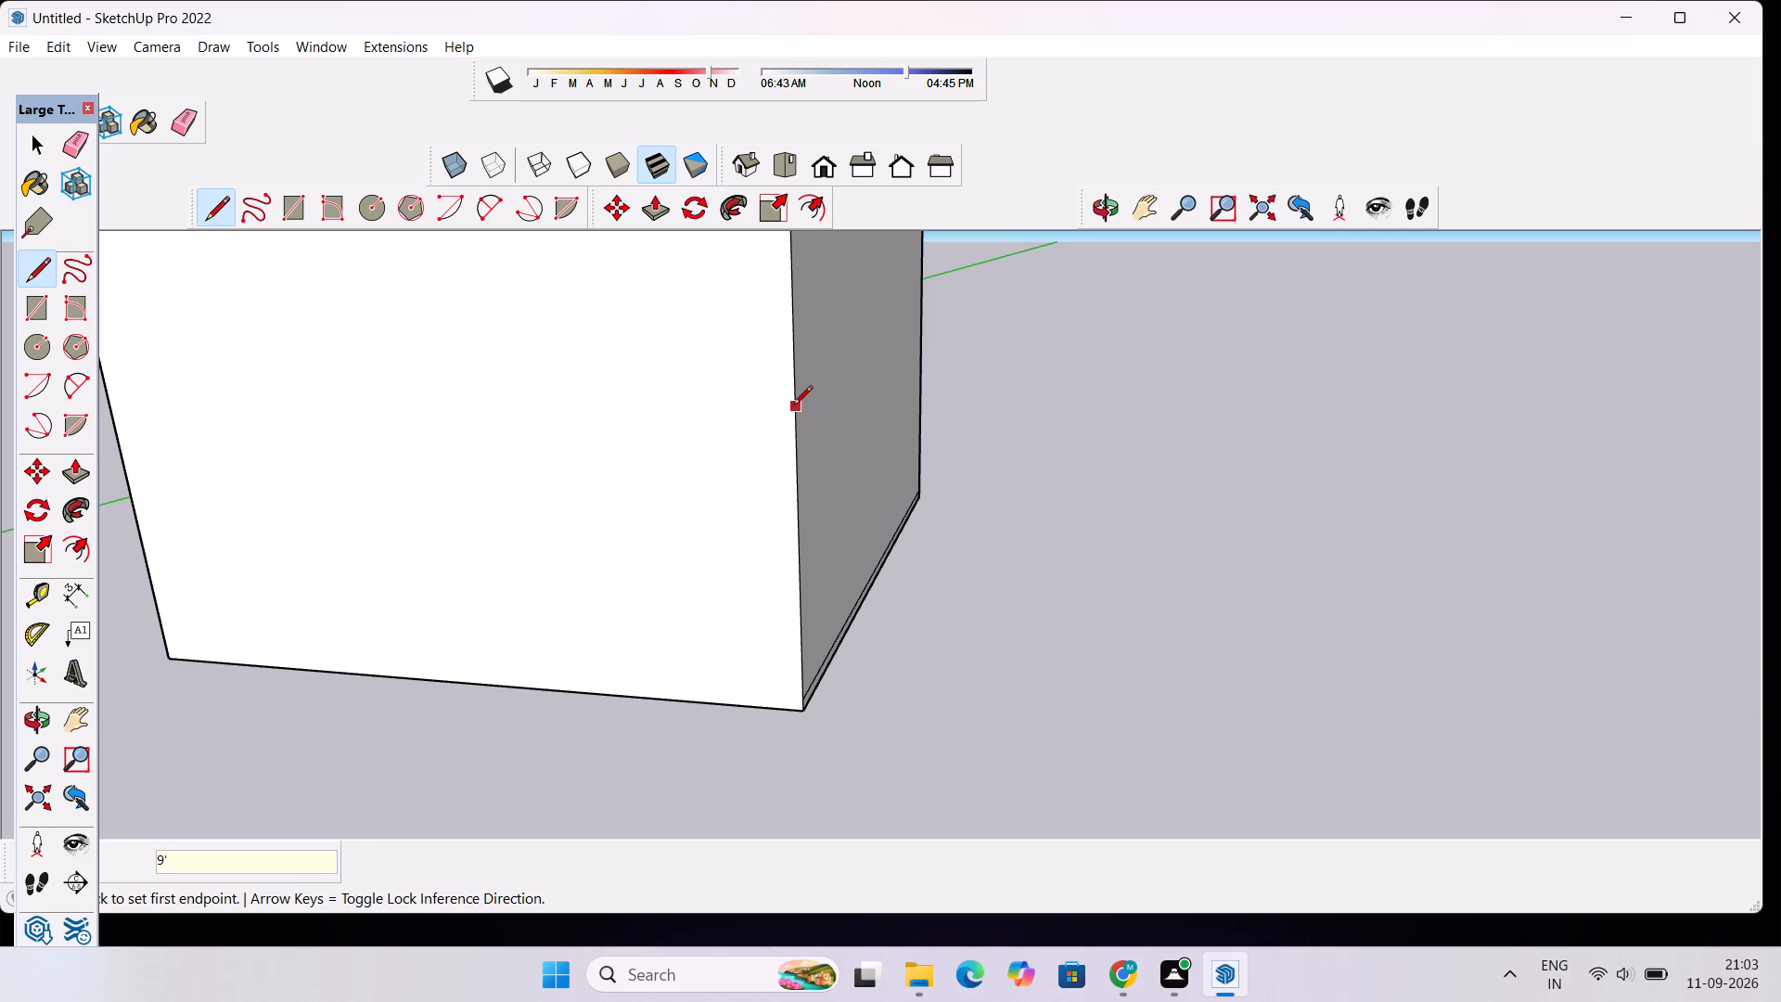
left_click(791, 359)
key("space")
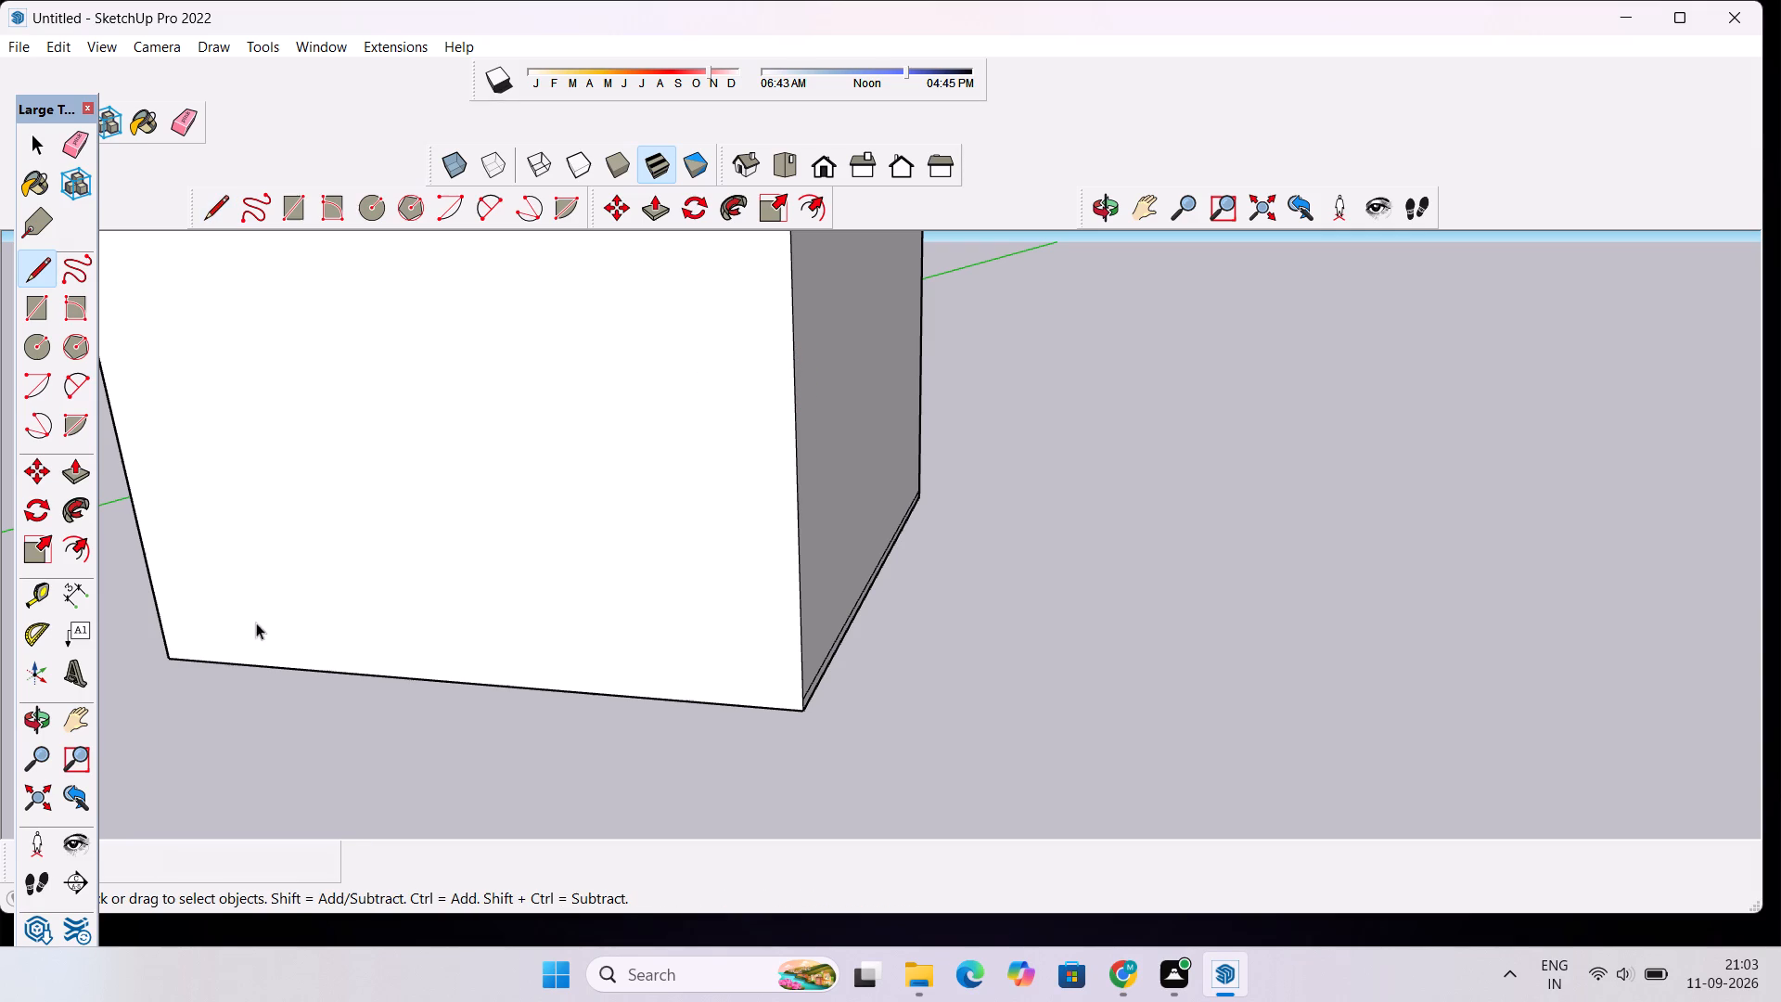
Dimension the lower segment of that corner edge and place the dimension just outside the block.
left_click(73, 592)
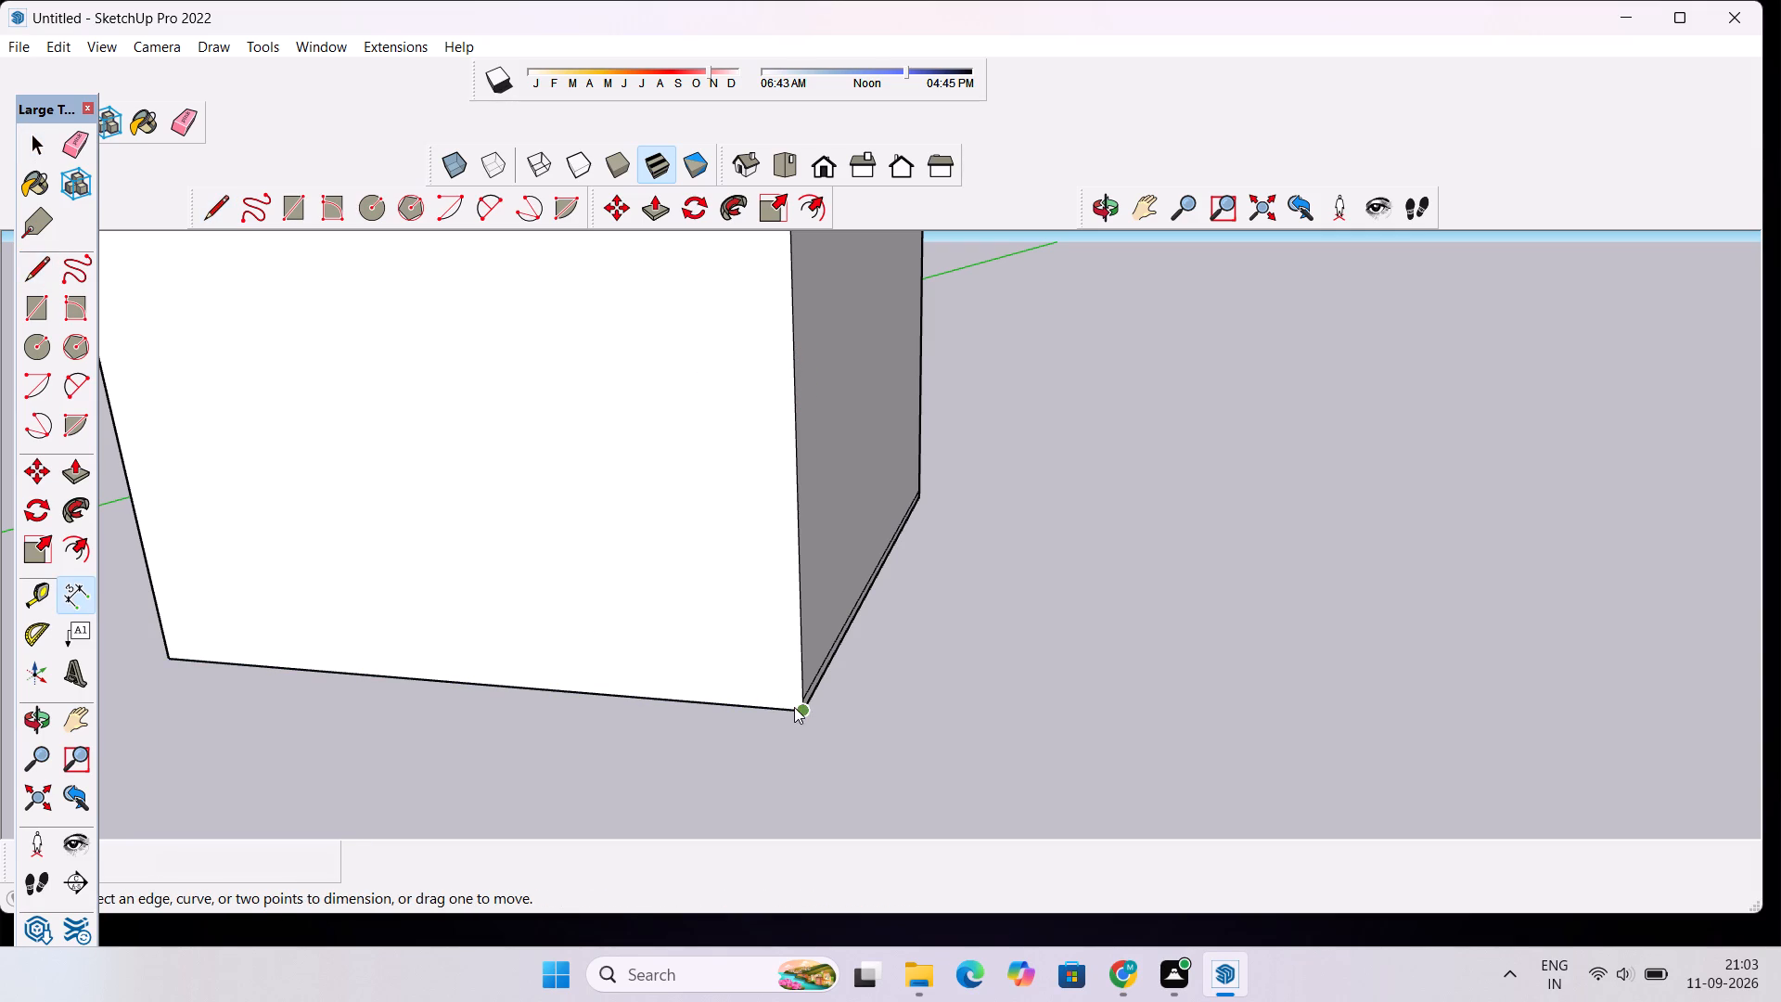
left_click(803, 712)
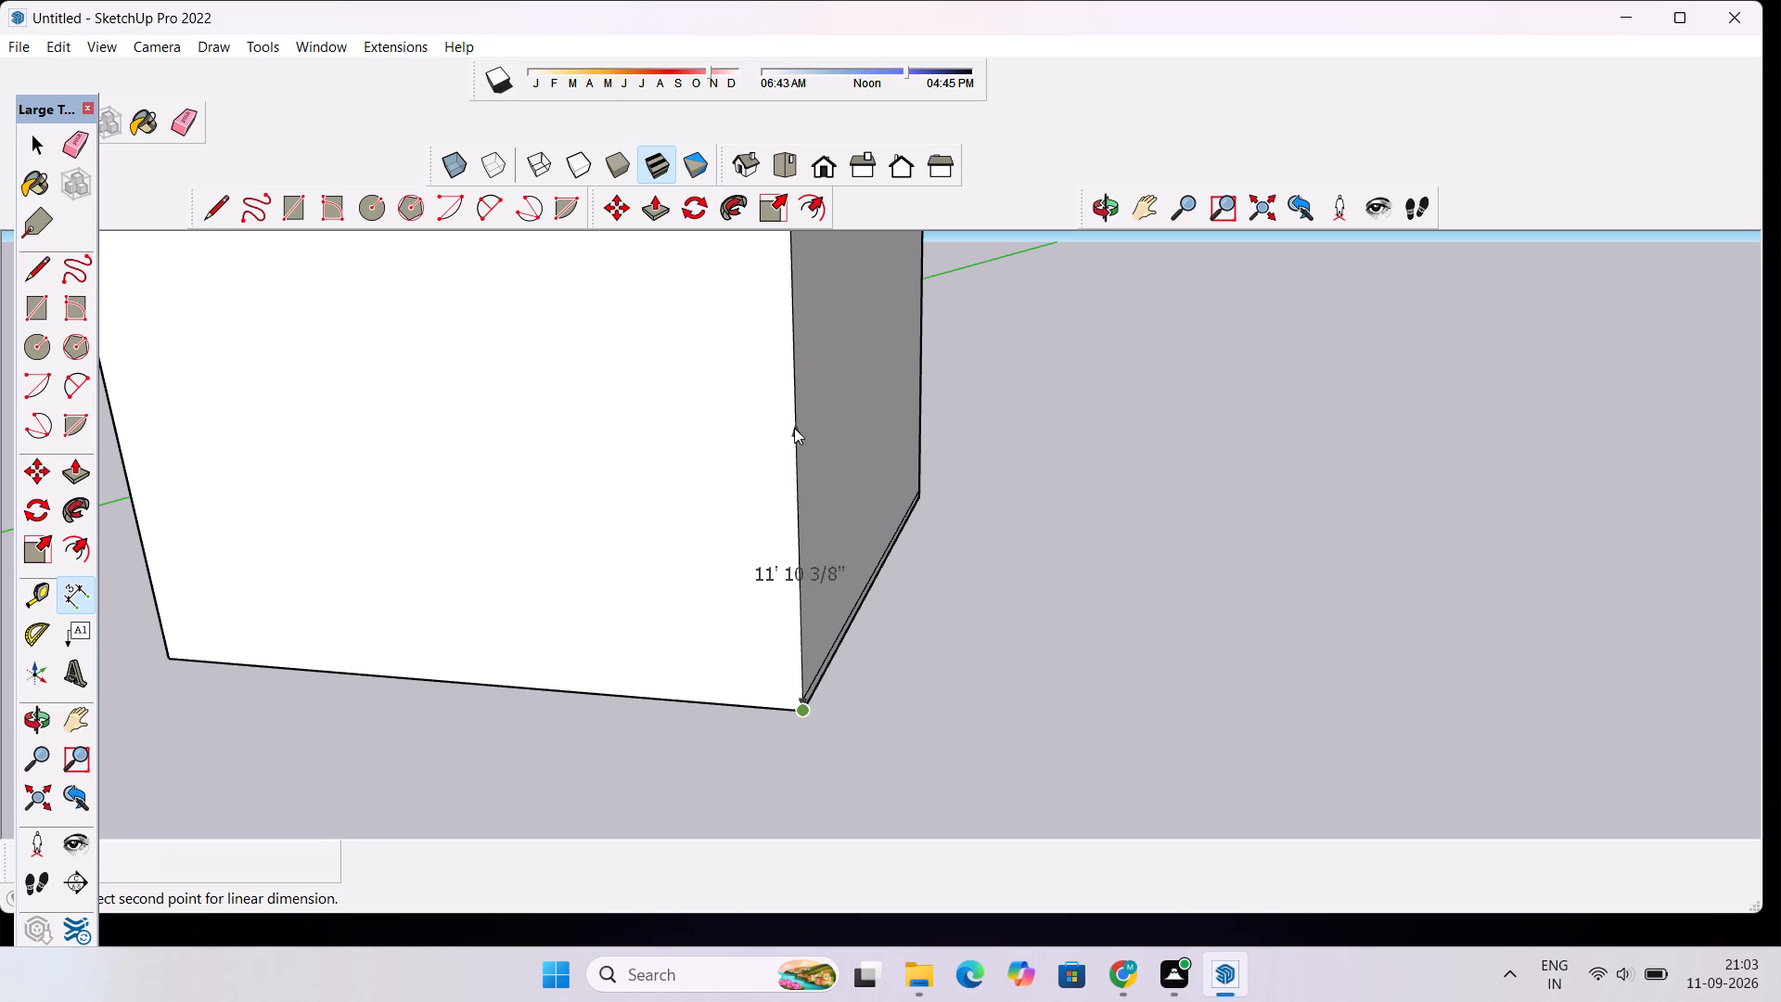
left_click(799, 494)
left_click(972, 563)
key("space")
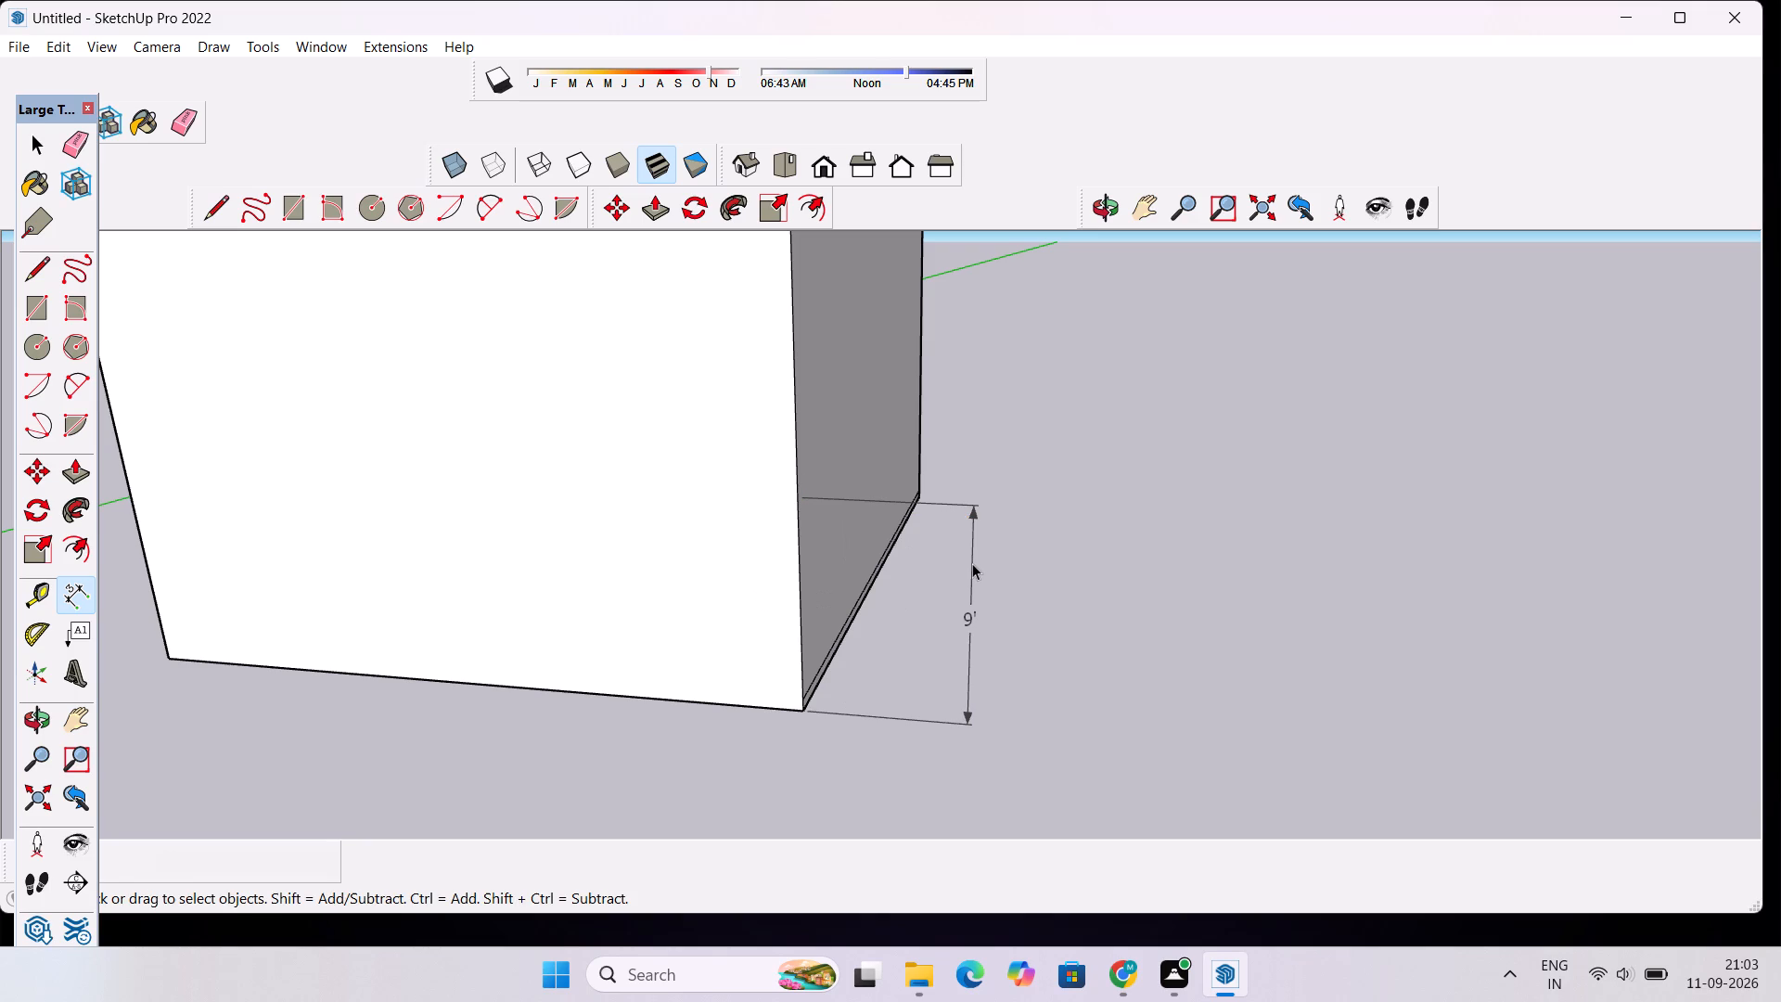
Outline a corner panel on the front face: 9' up the edge, 10' across, and down to the bottom edge.
key("l")
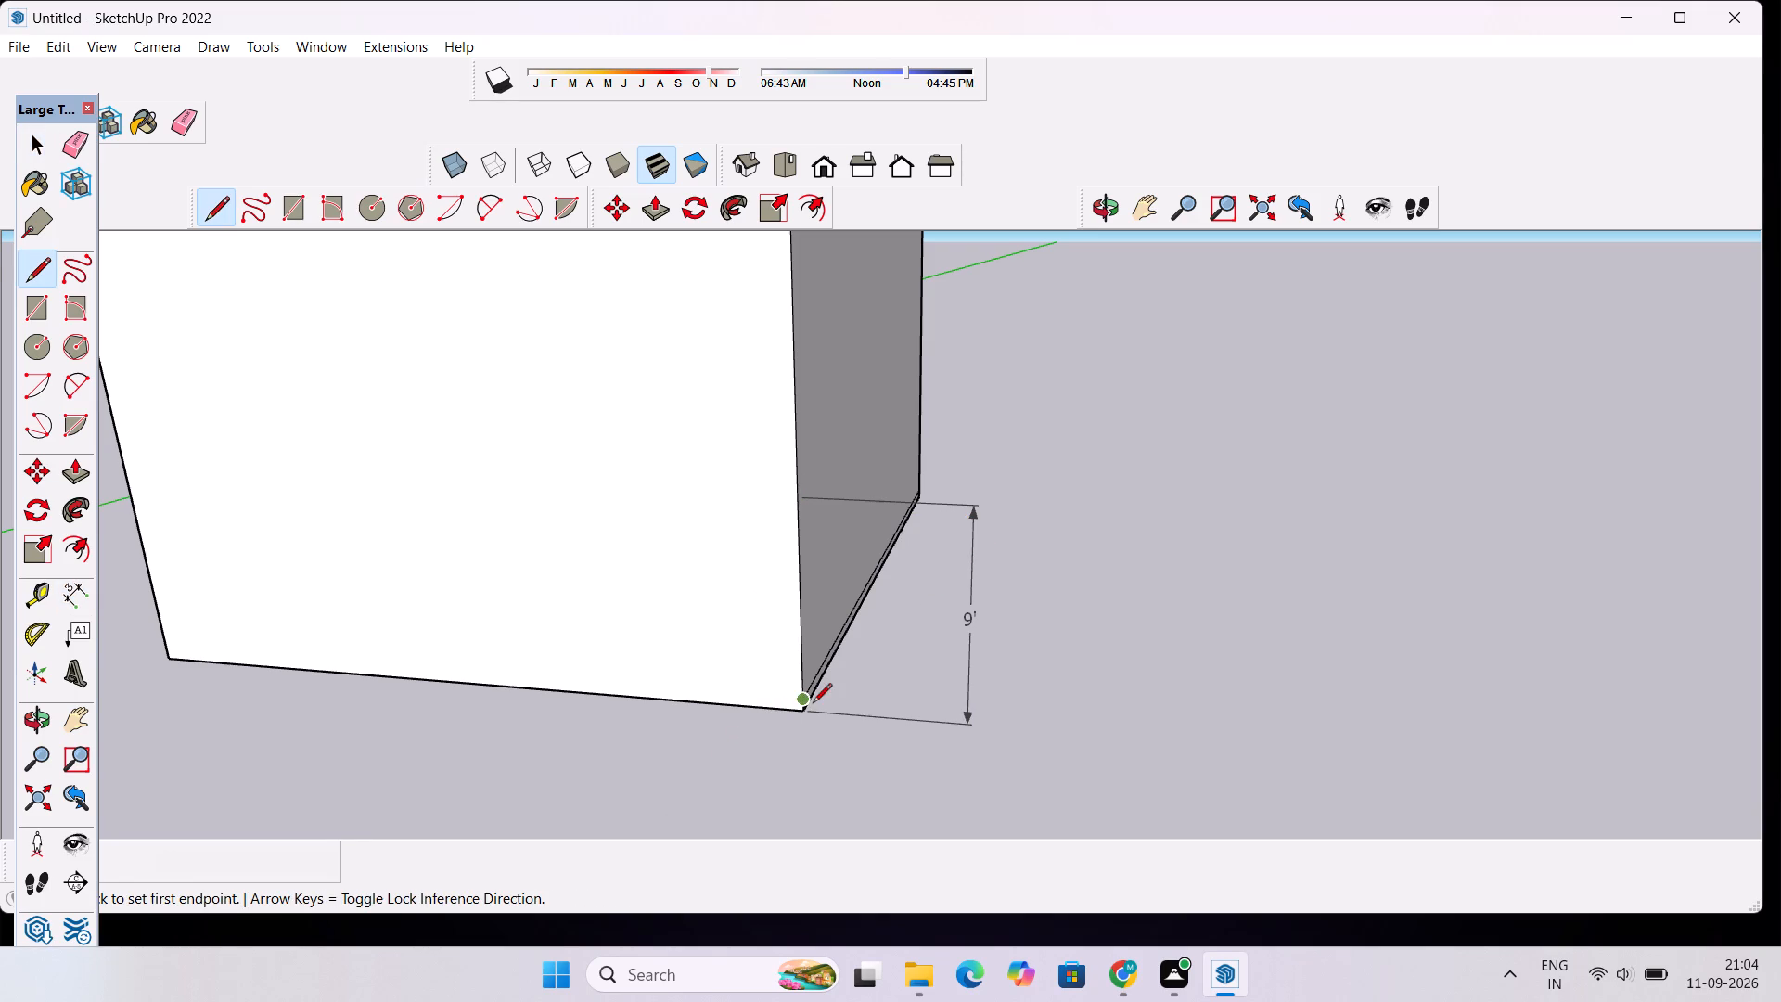
left_click(808, 711)
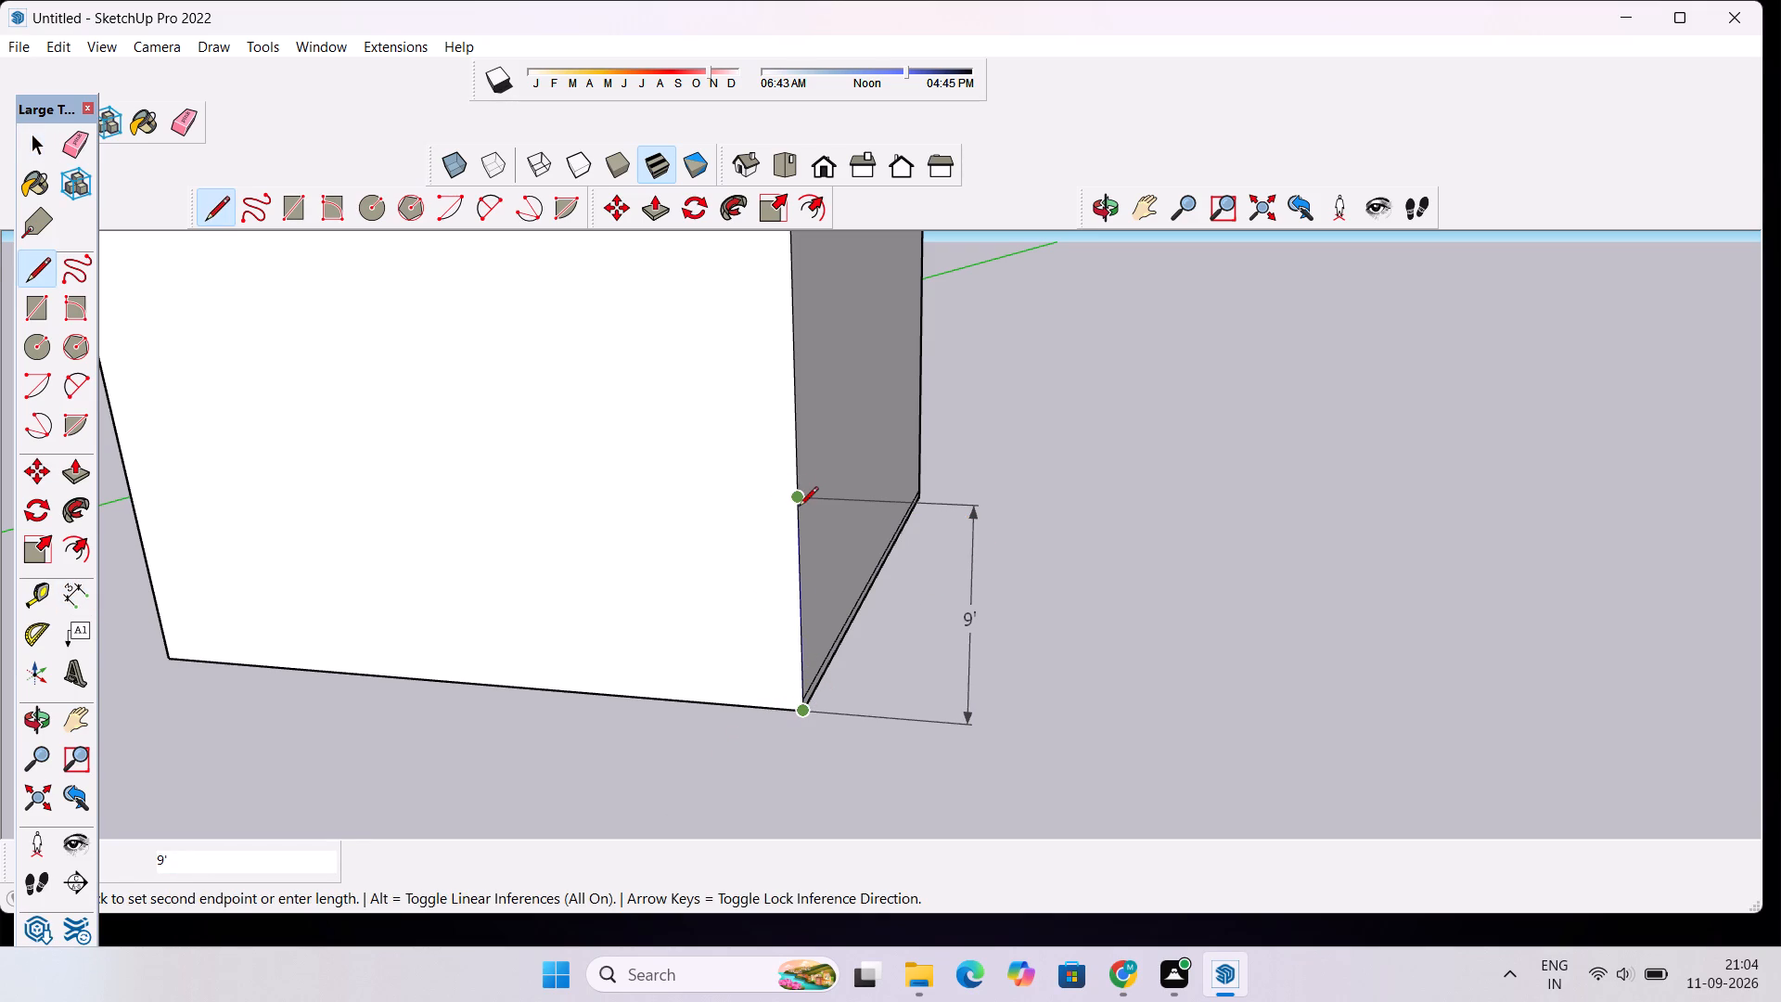
left_click(799, 499)
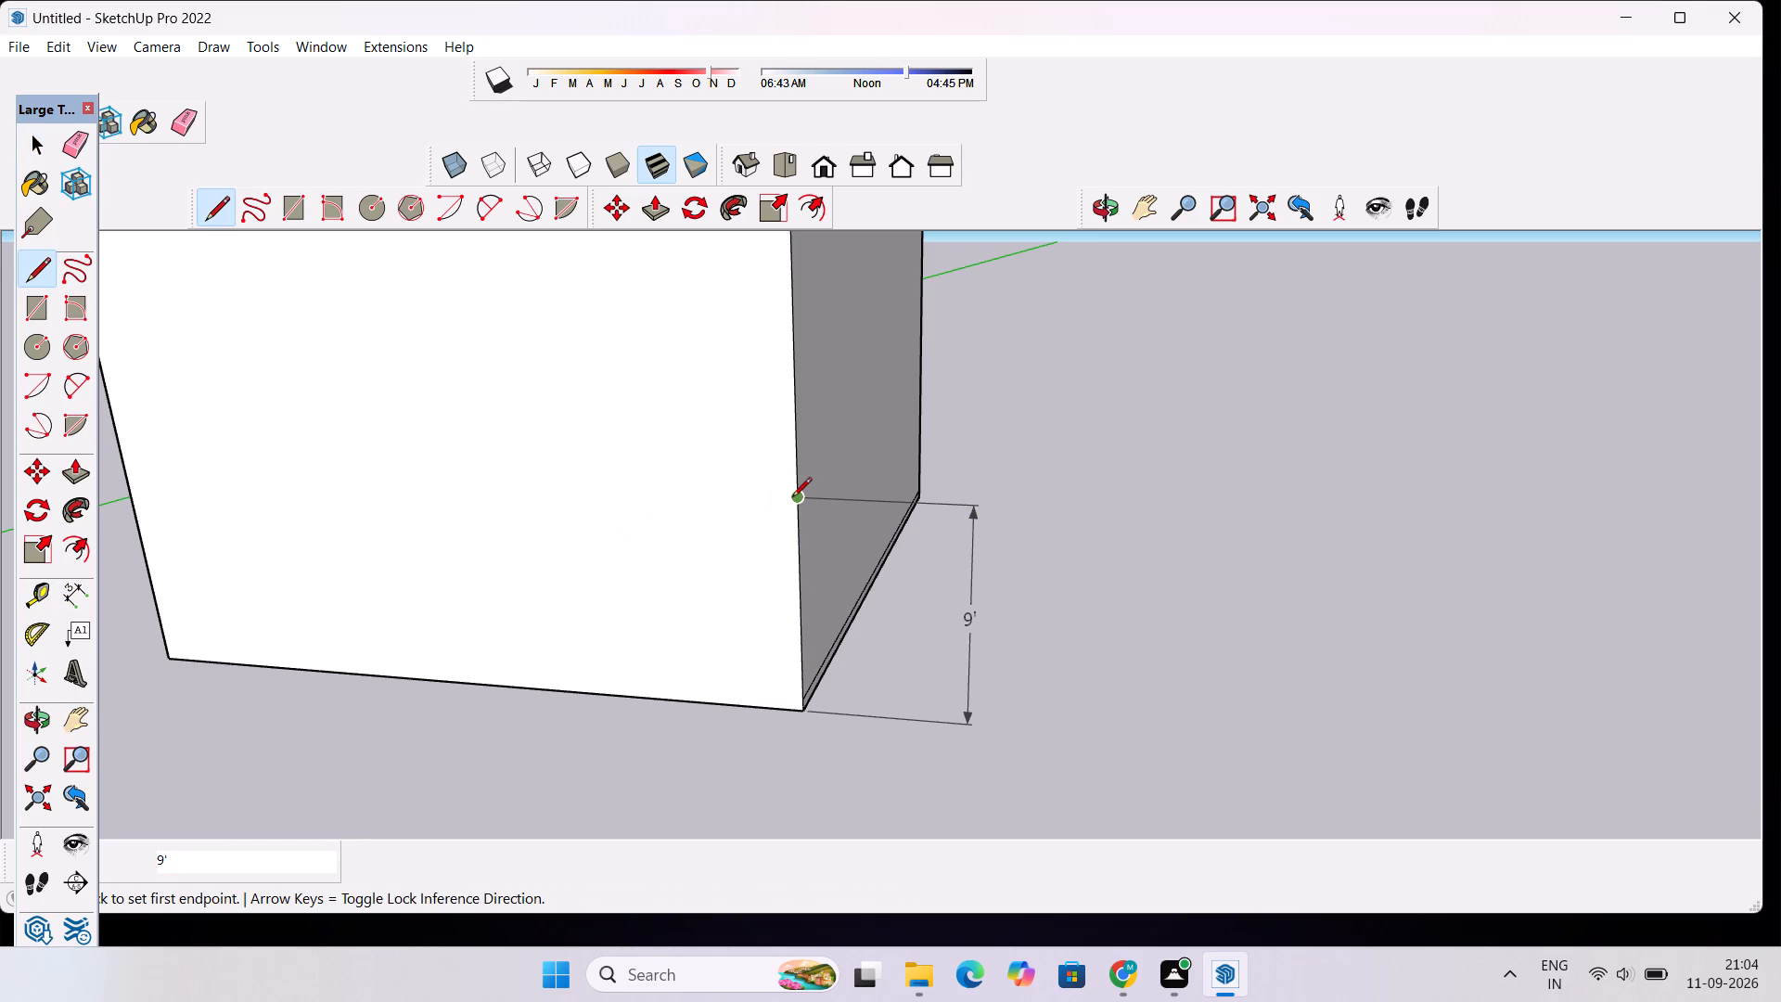
left_click(794, 499)
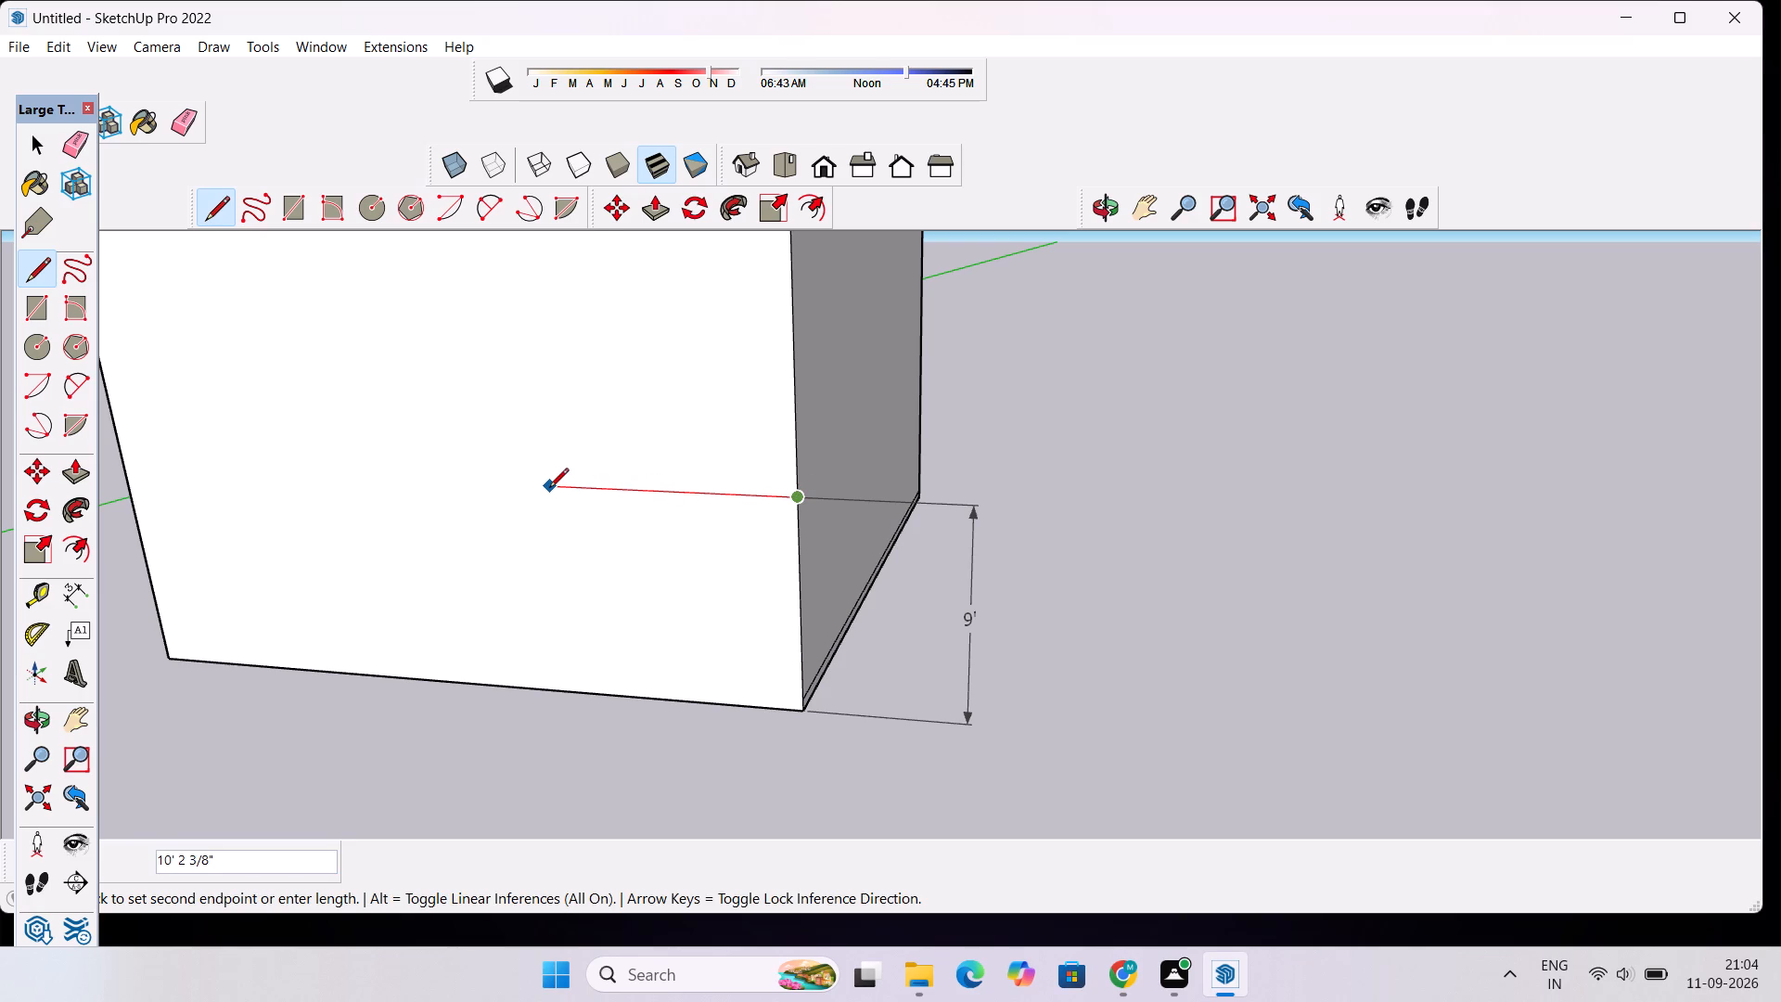
type("10'")
key("Return")
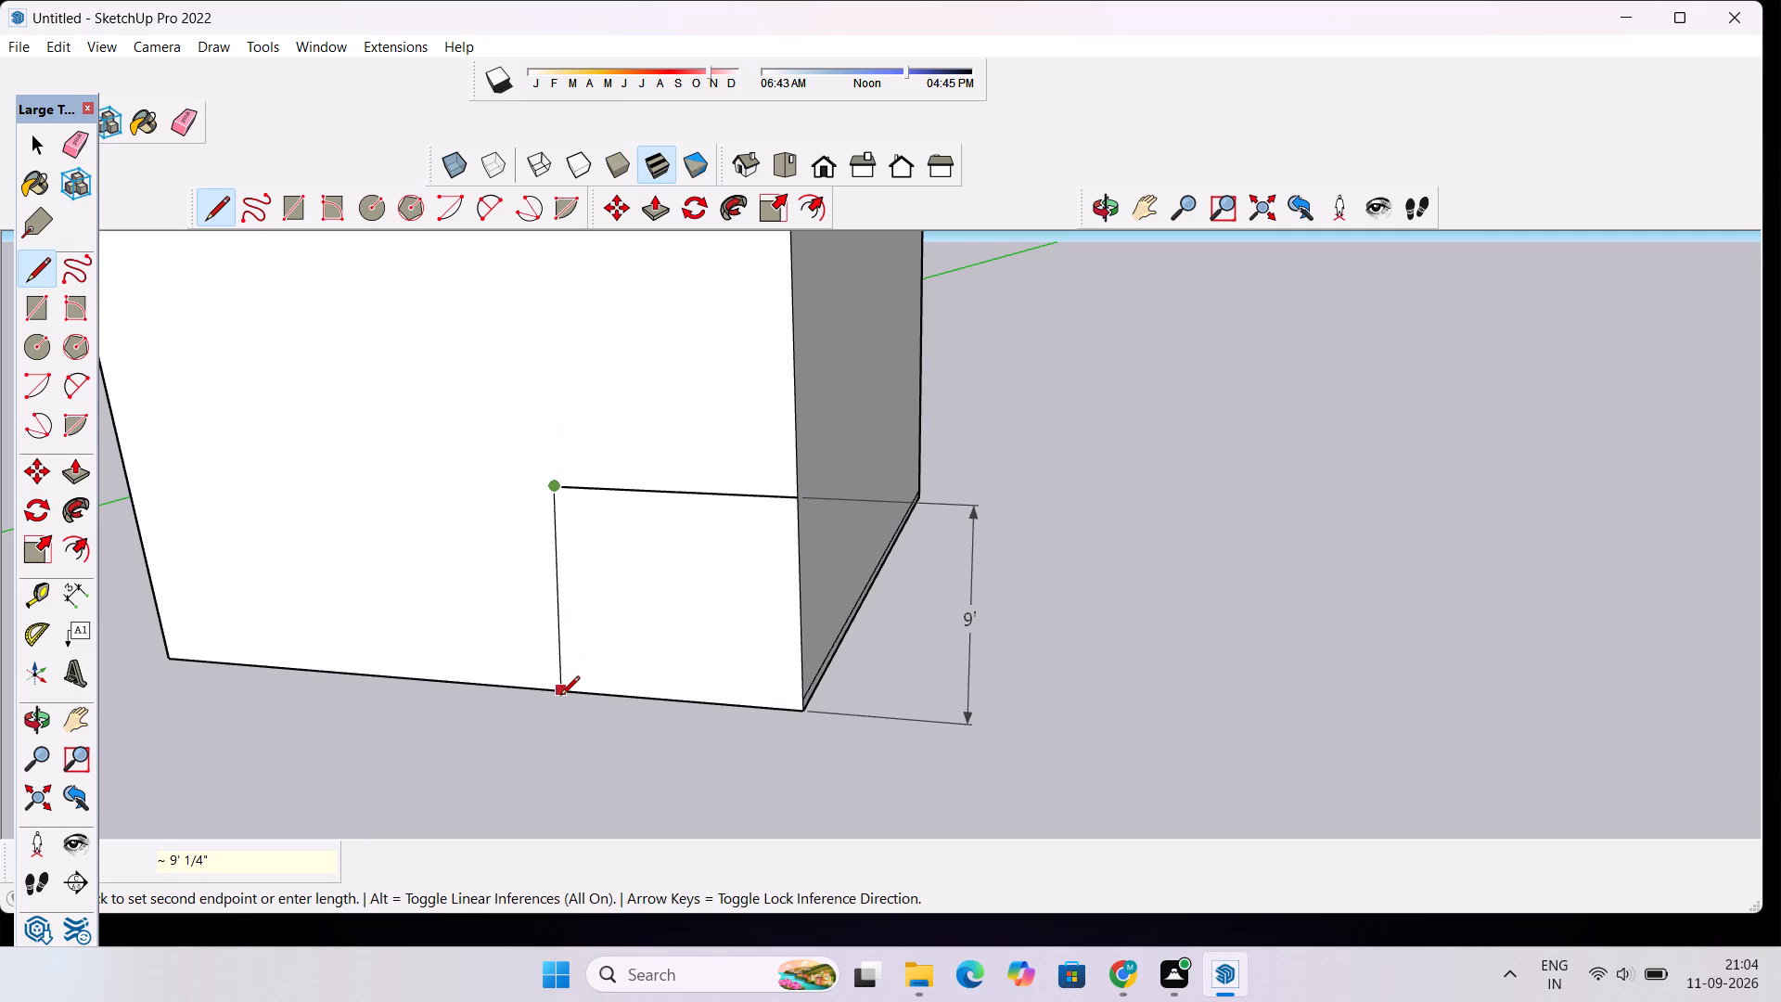
left_click(569, 691)
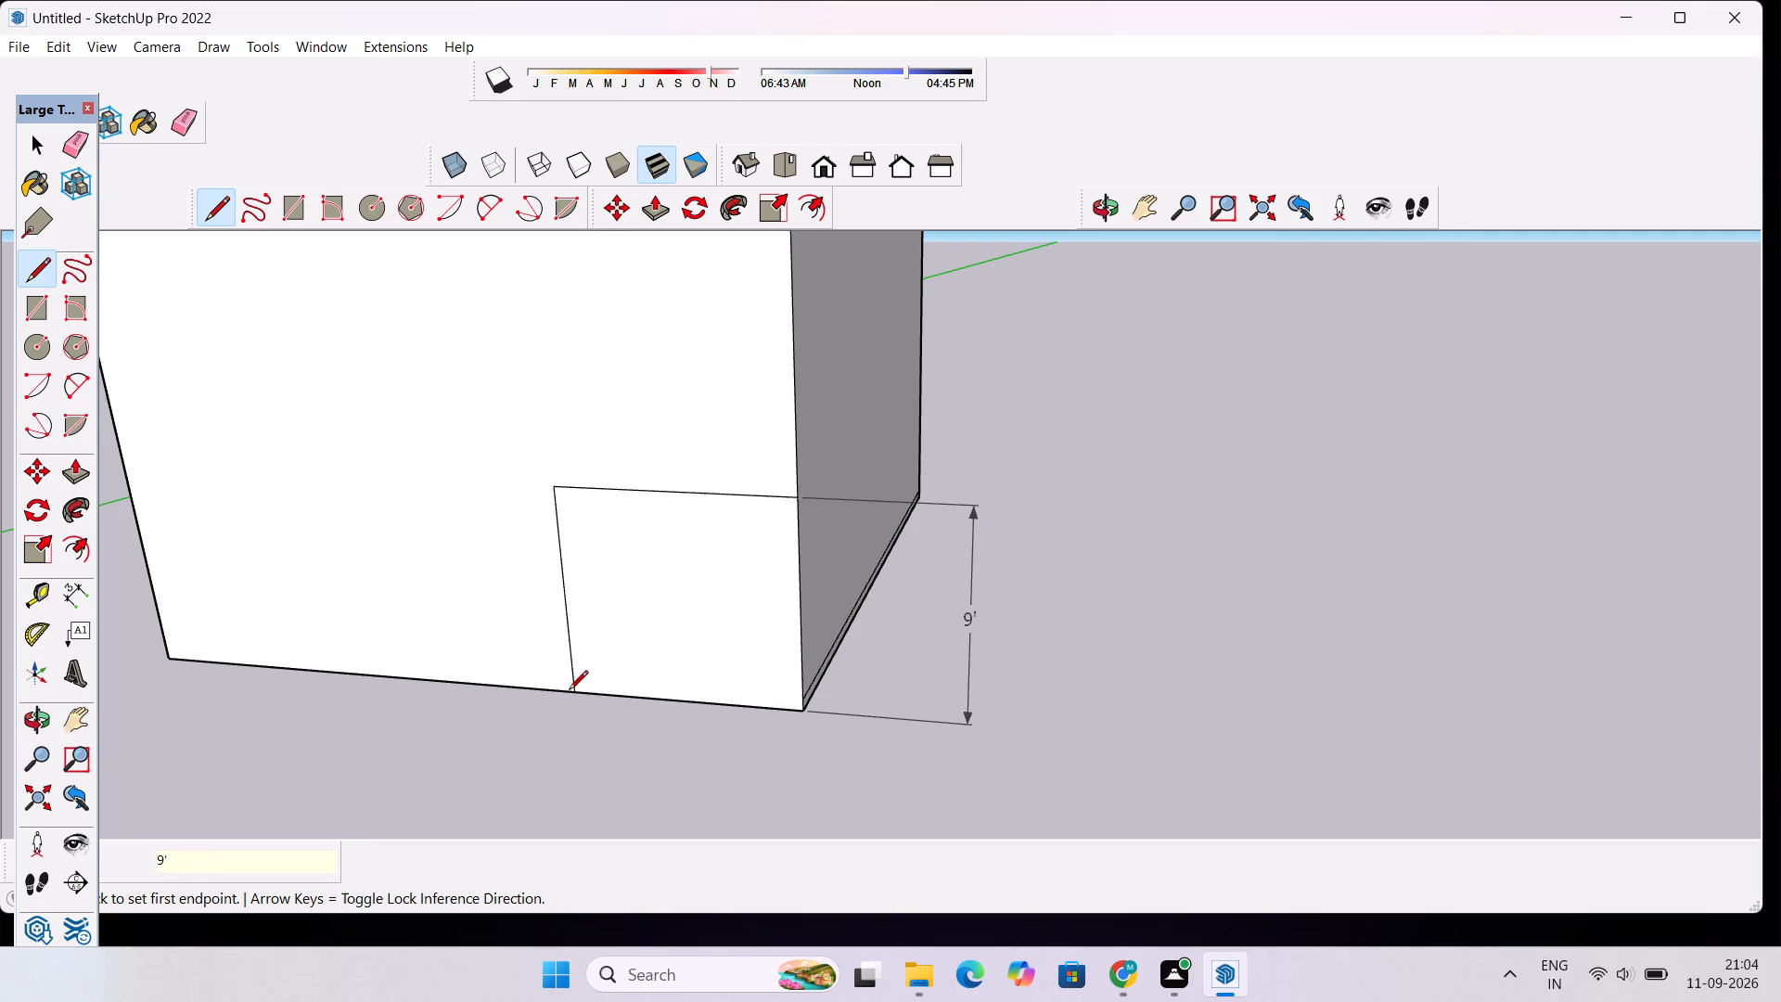
key("space")
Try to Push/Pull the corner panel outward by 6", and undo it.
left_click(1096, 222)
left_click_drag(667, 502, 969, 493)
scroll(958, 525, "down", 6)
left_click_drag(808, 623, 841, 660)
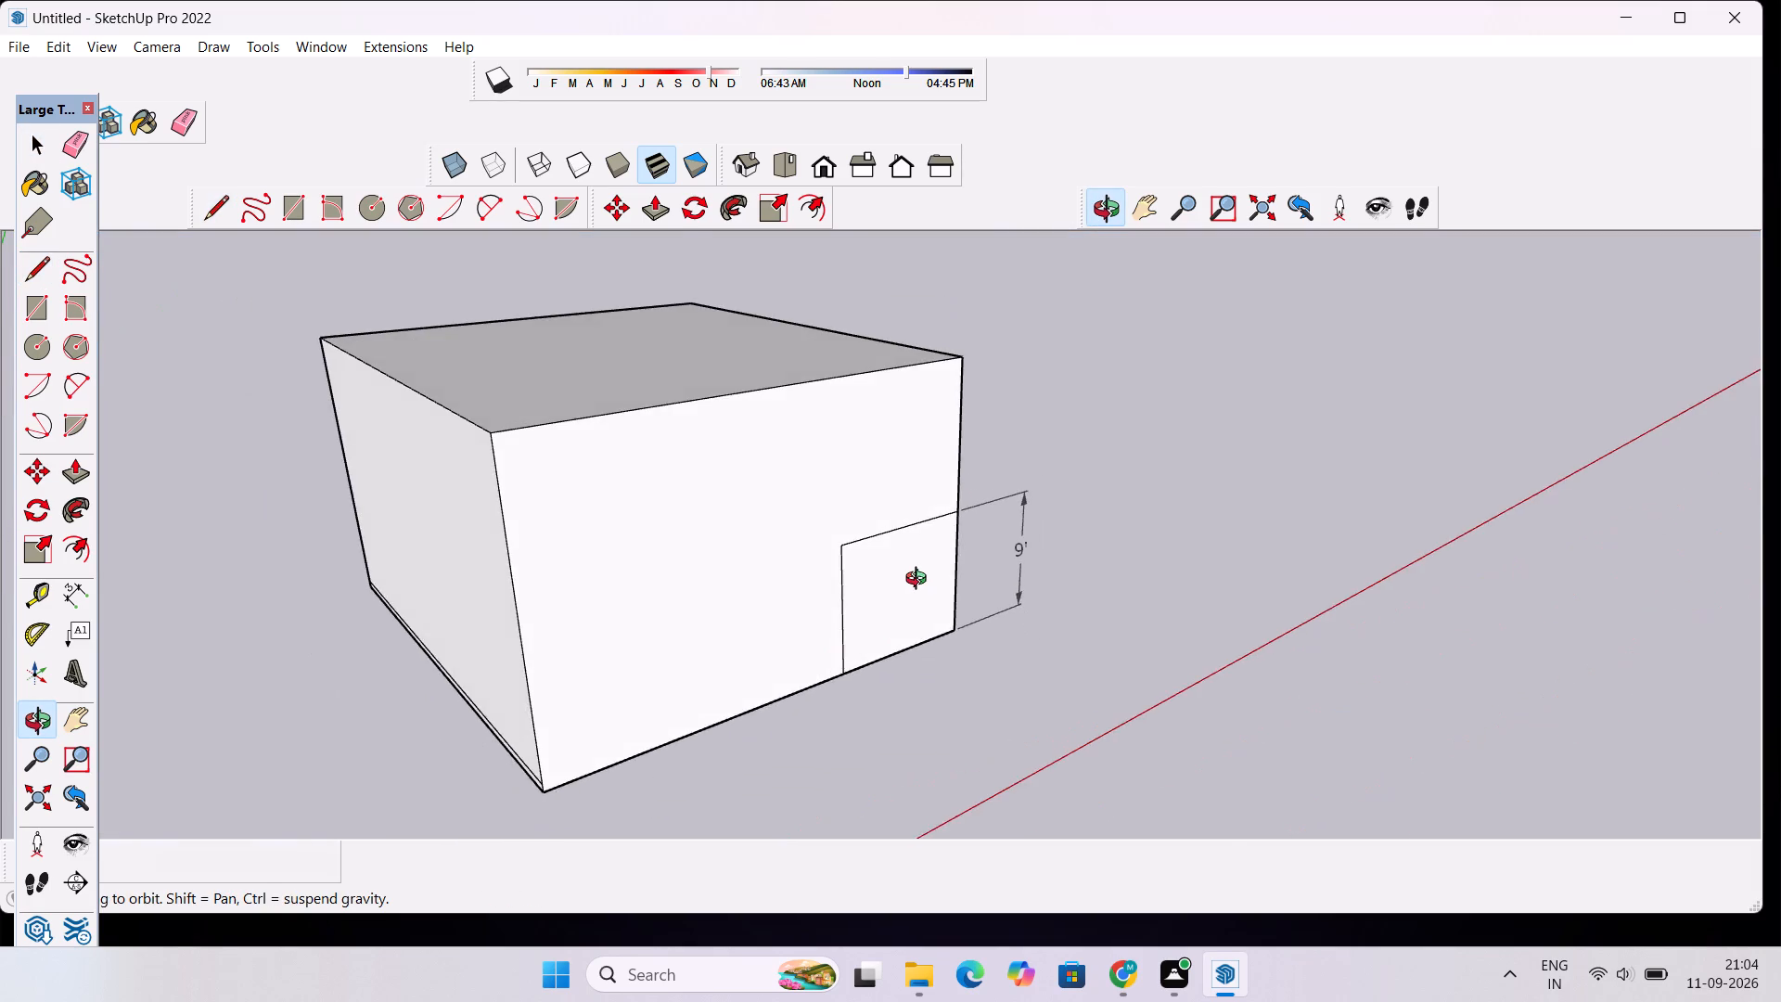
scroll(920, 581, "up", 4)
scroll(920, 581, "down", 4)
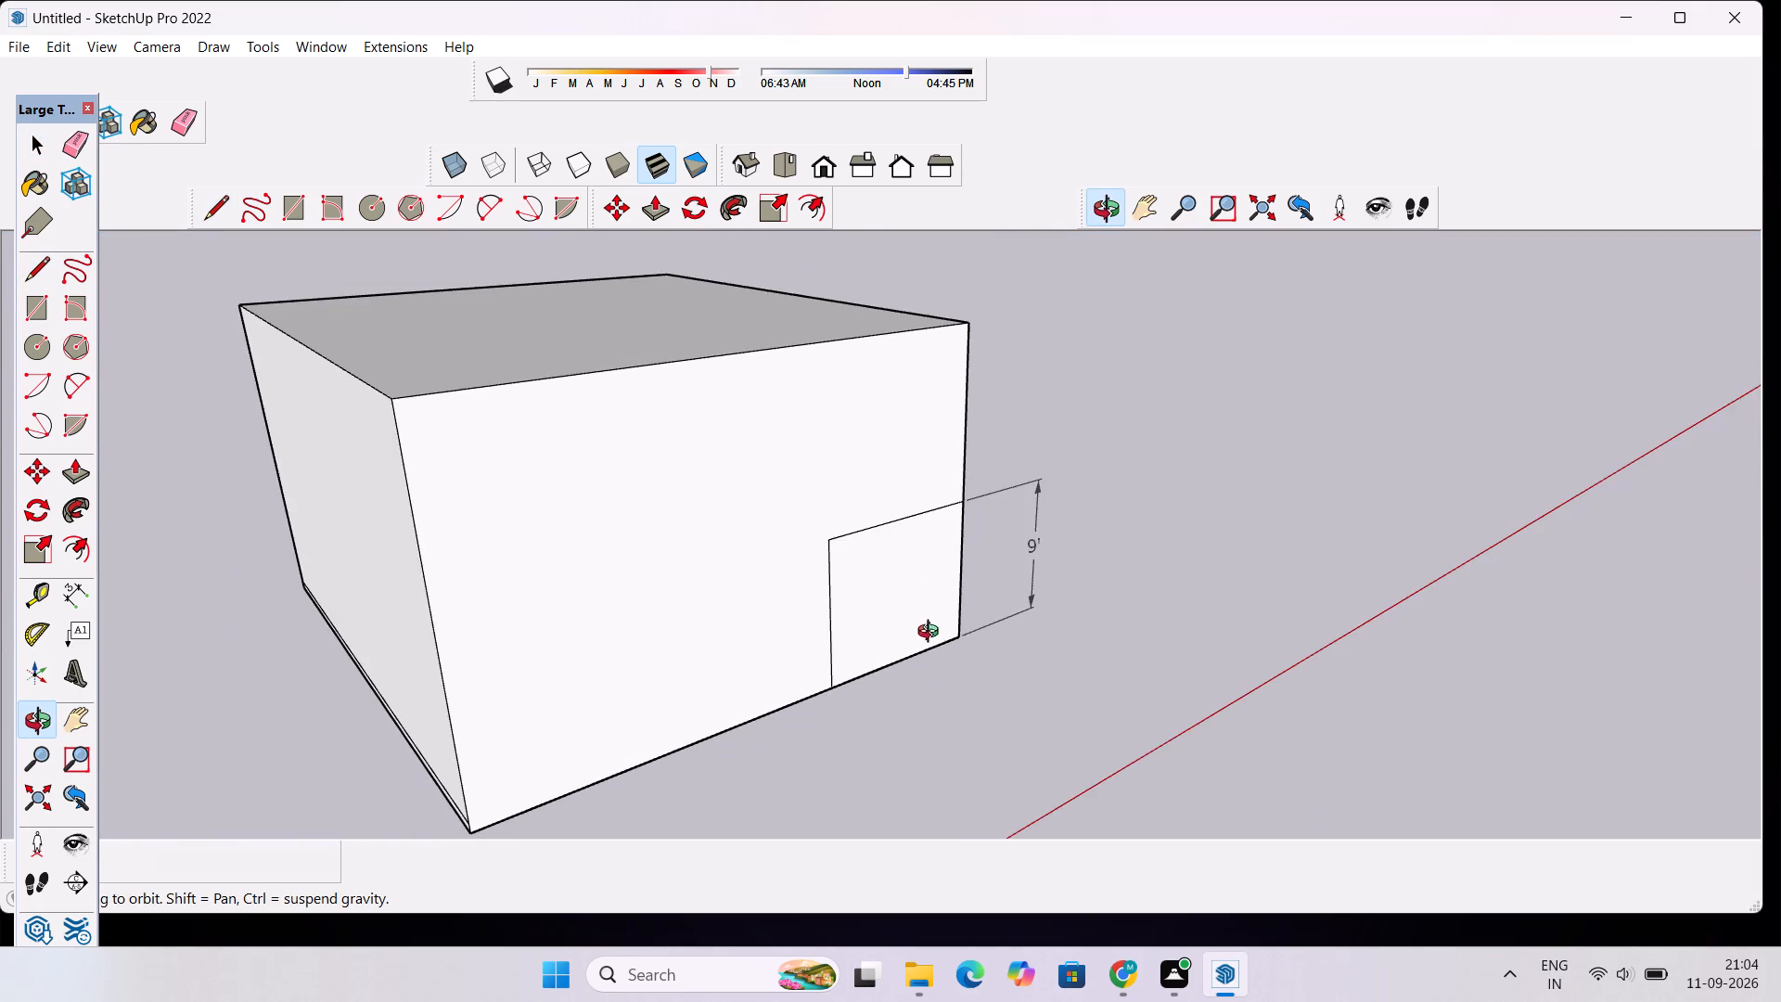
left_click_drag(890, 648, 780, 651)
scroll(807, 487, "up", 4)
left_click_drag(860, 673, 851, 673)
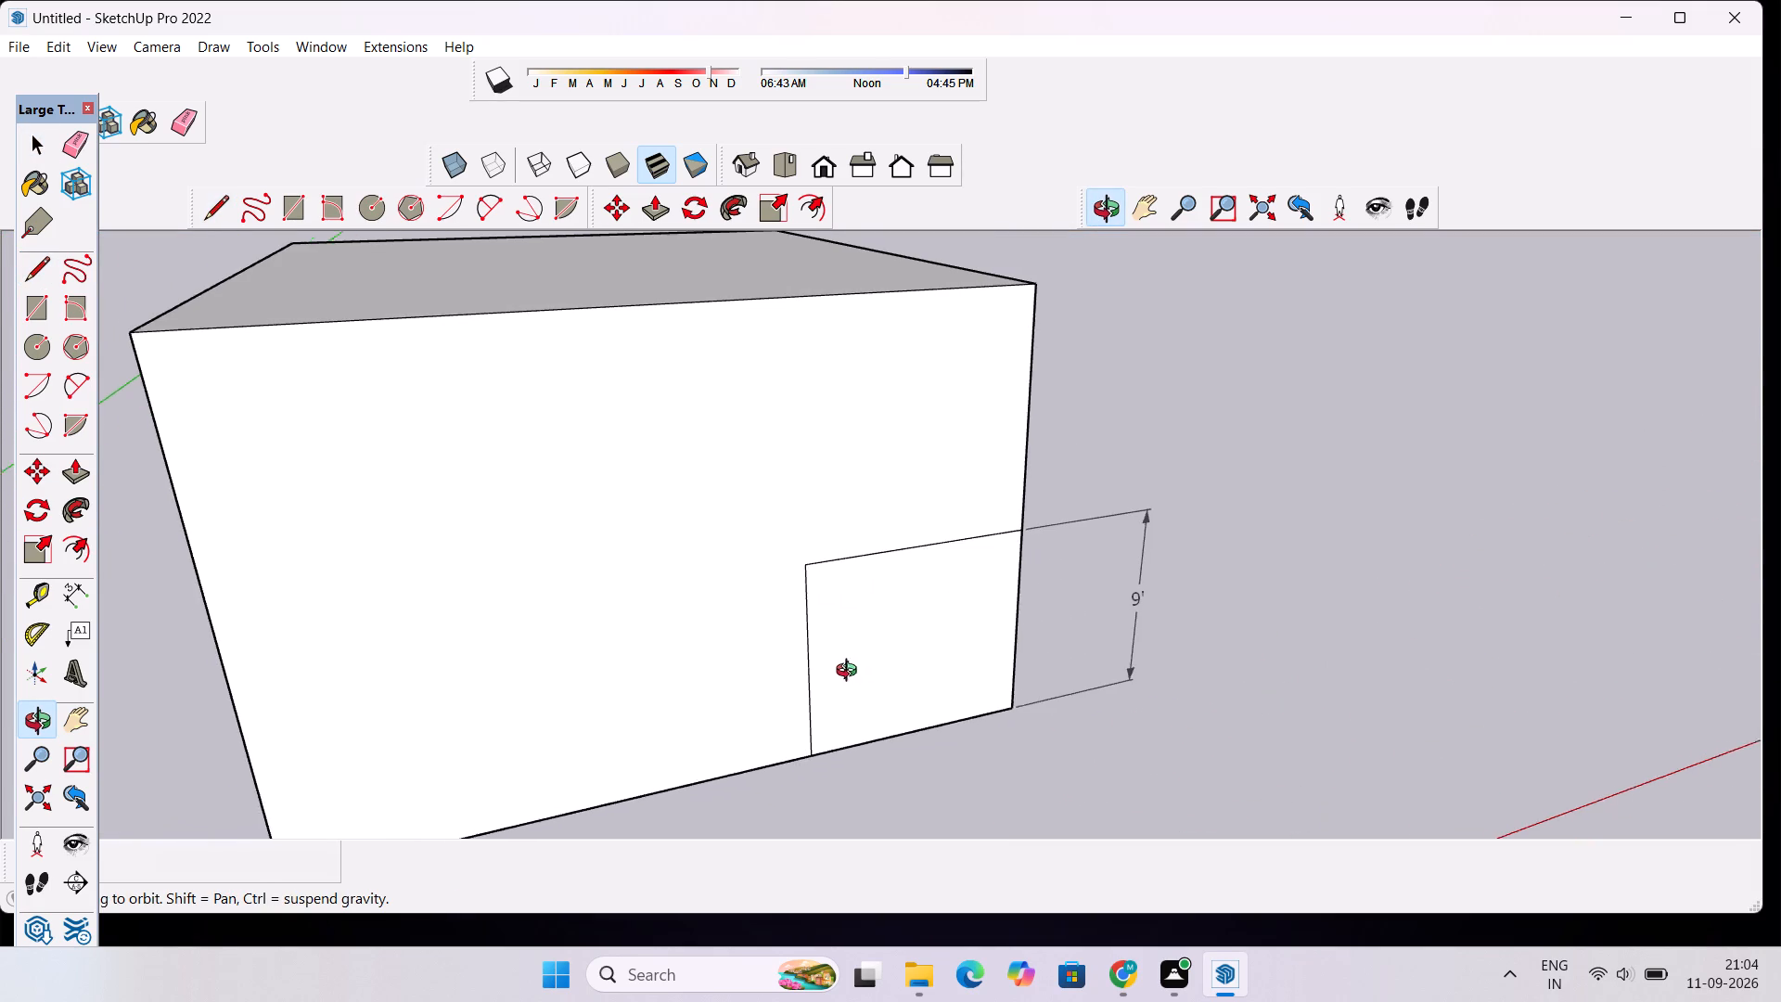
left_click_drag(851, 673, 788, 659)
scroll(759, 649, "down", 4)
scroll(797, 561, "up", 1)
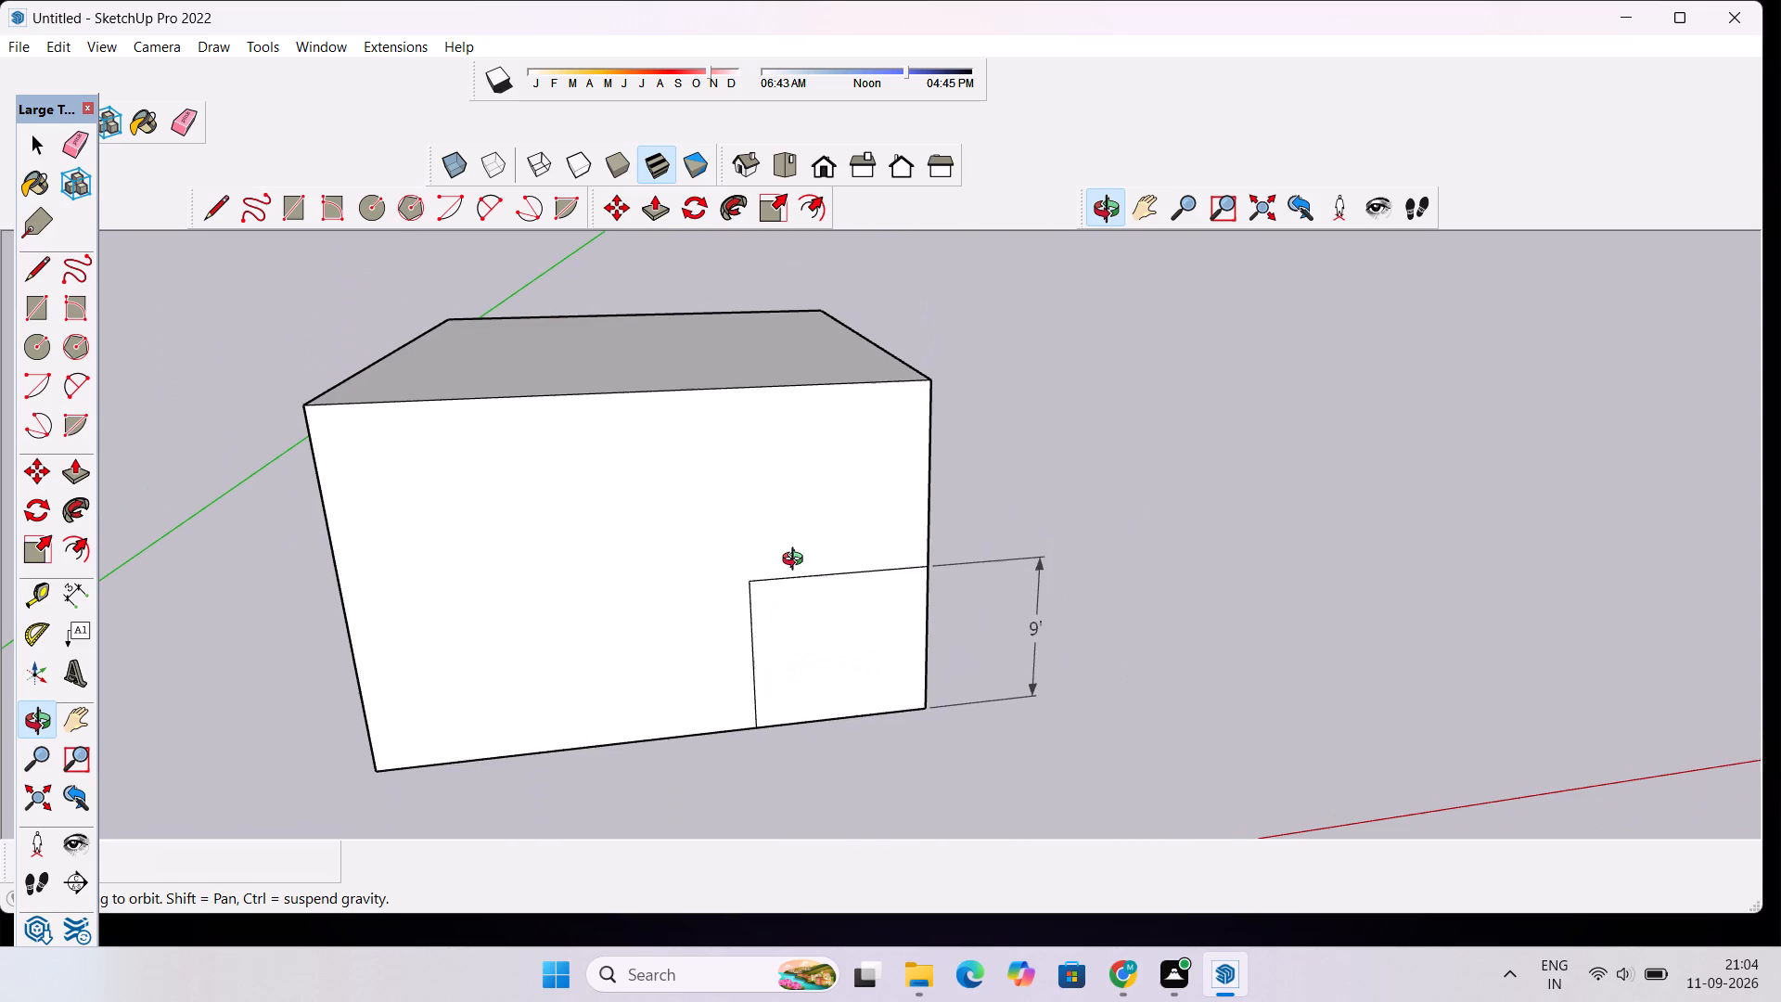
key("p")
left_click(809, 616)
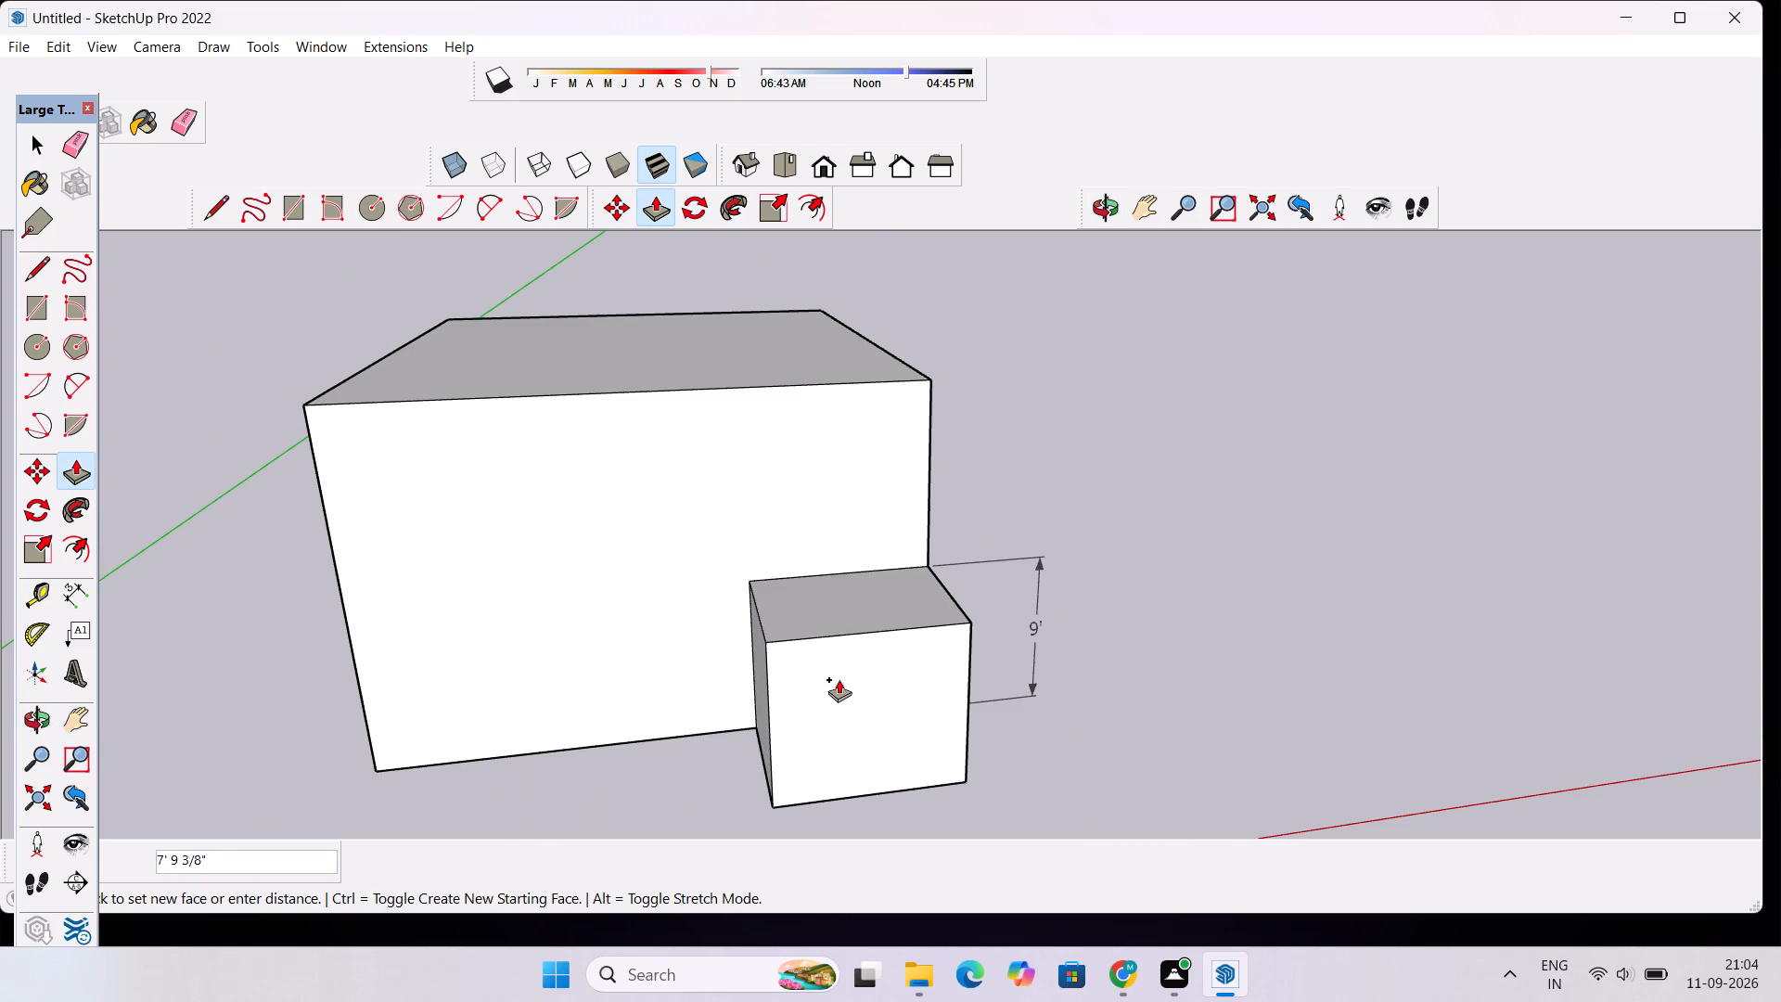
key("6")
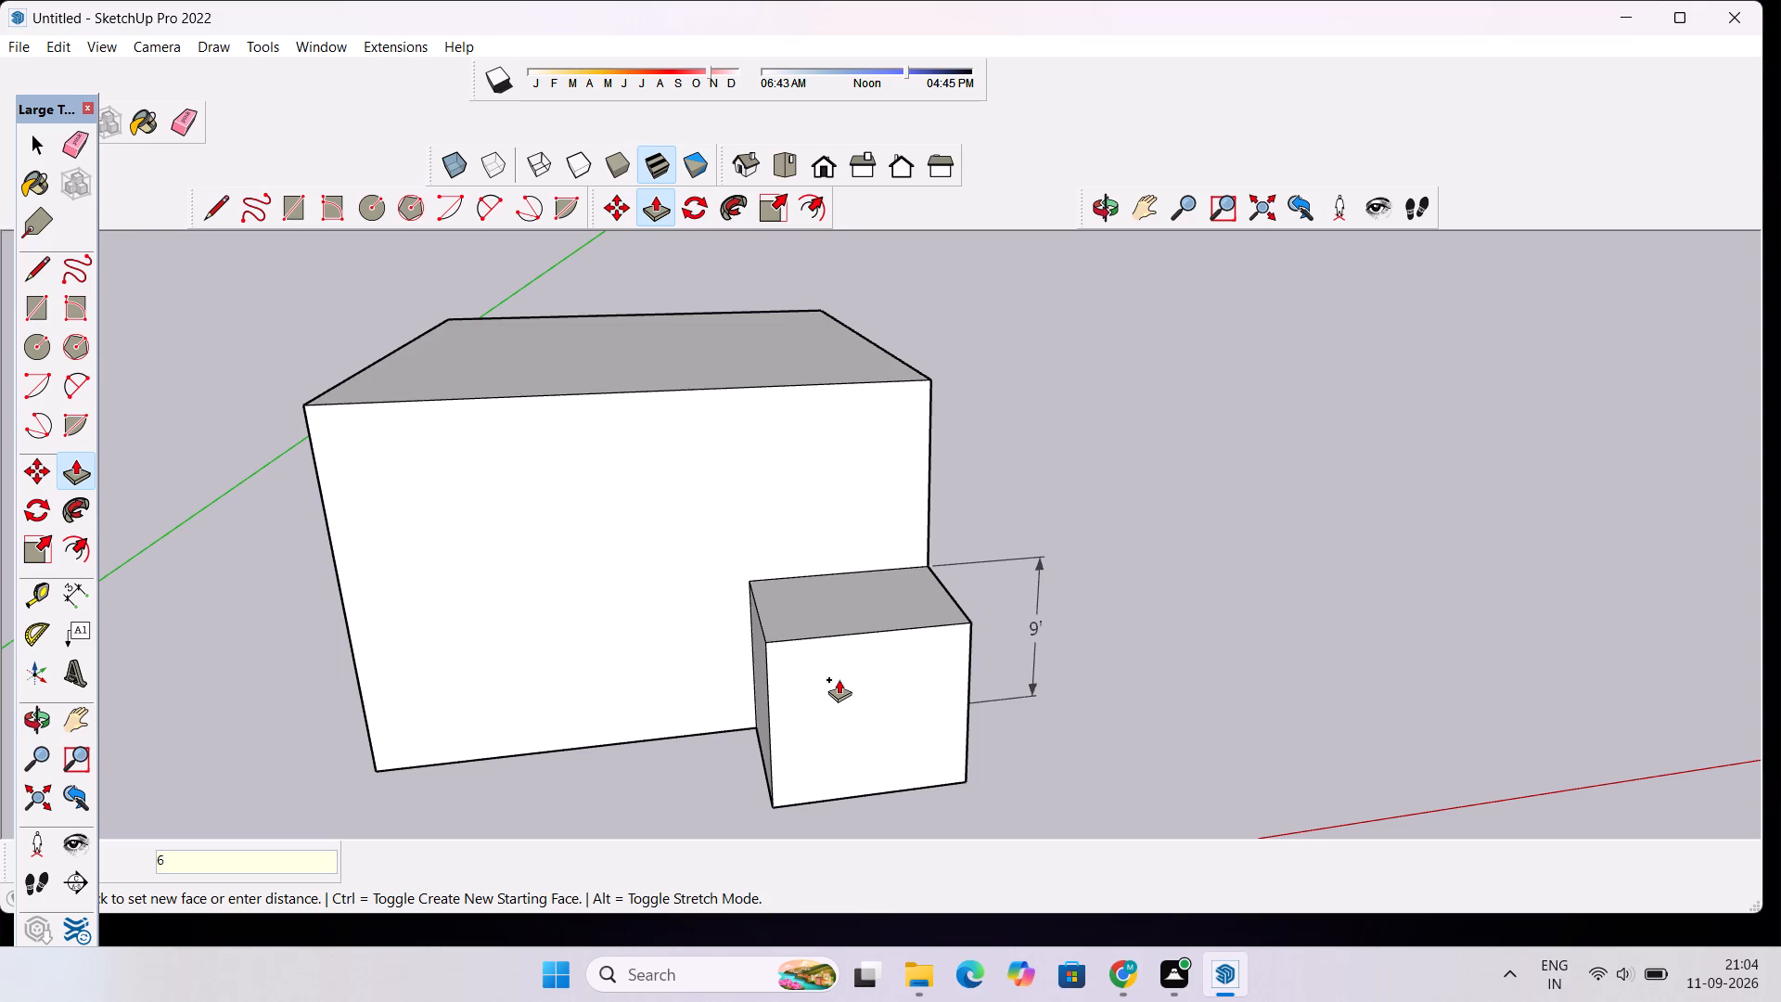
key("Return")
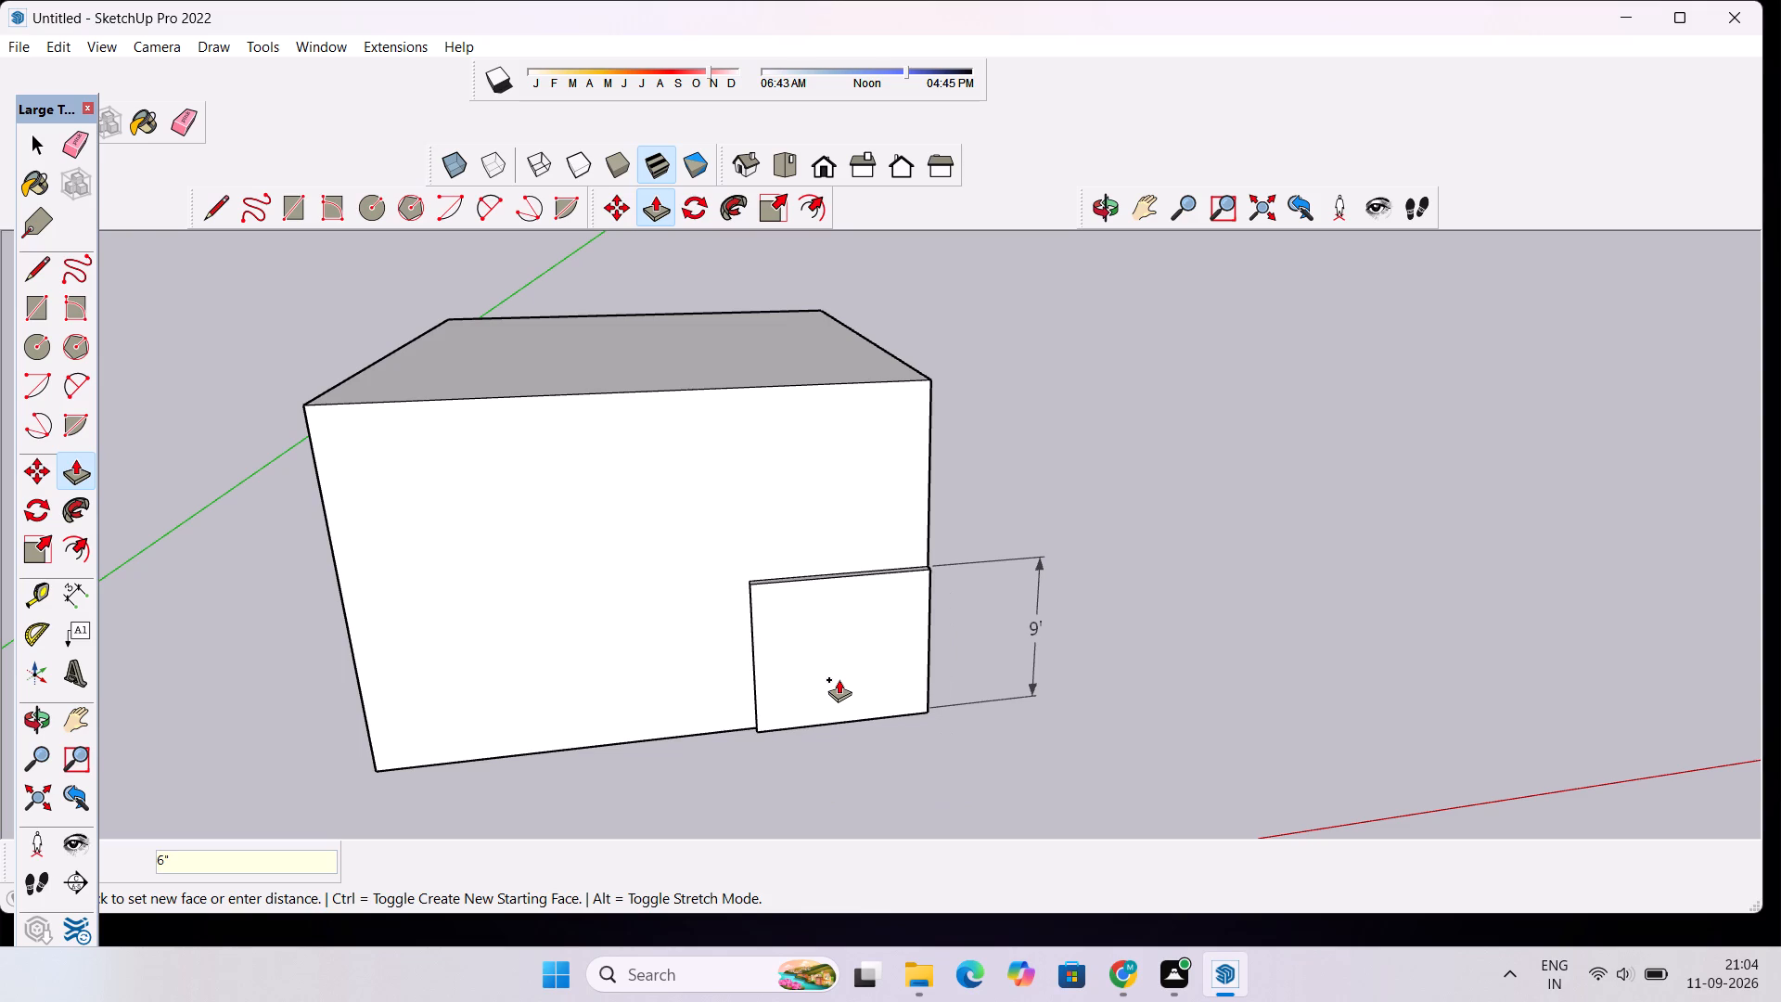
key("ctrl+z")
Push/Pull the corner panel on the front face outward by 3'.
left_click(839, 679)
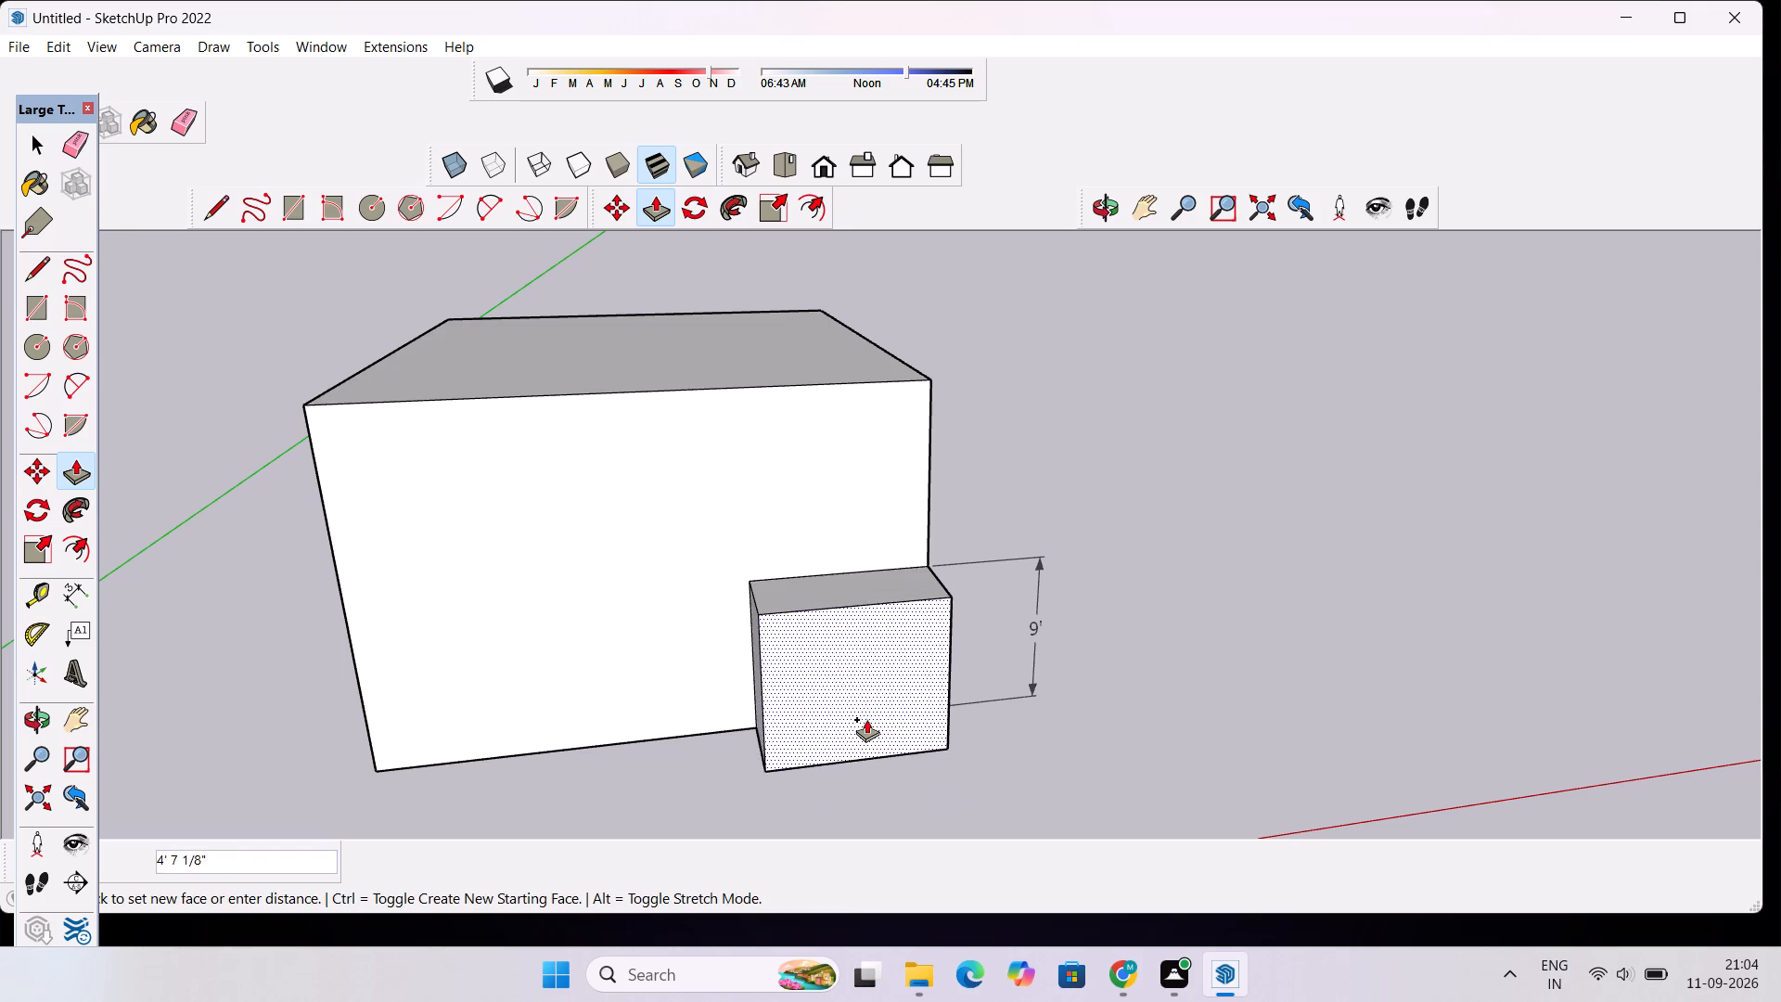
type("3'")
key("Return")
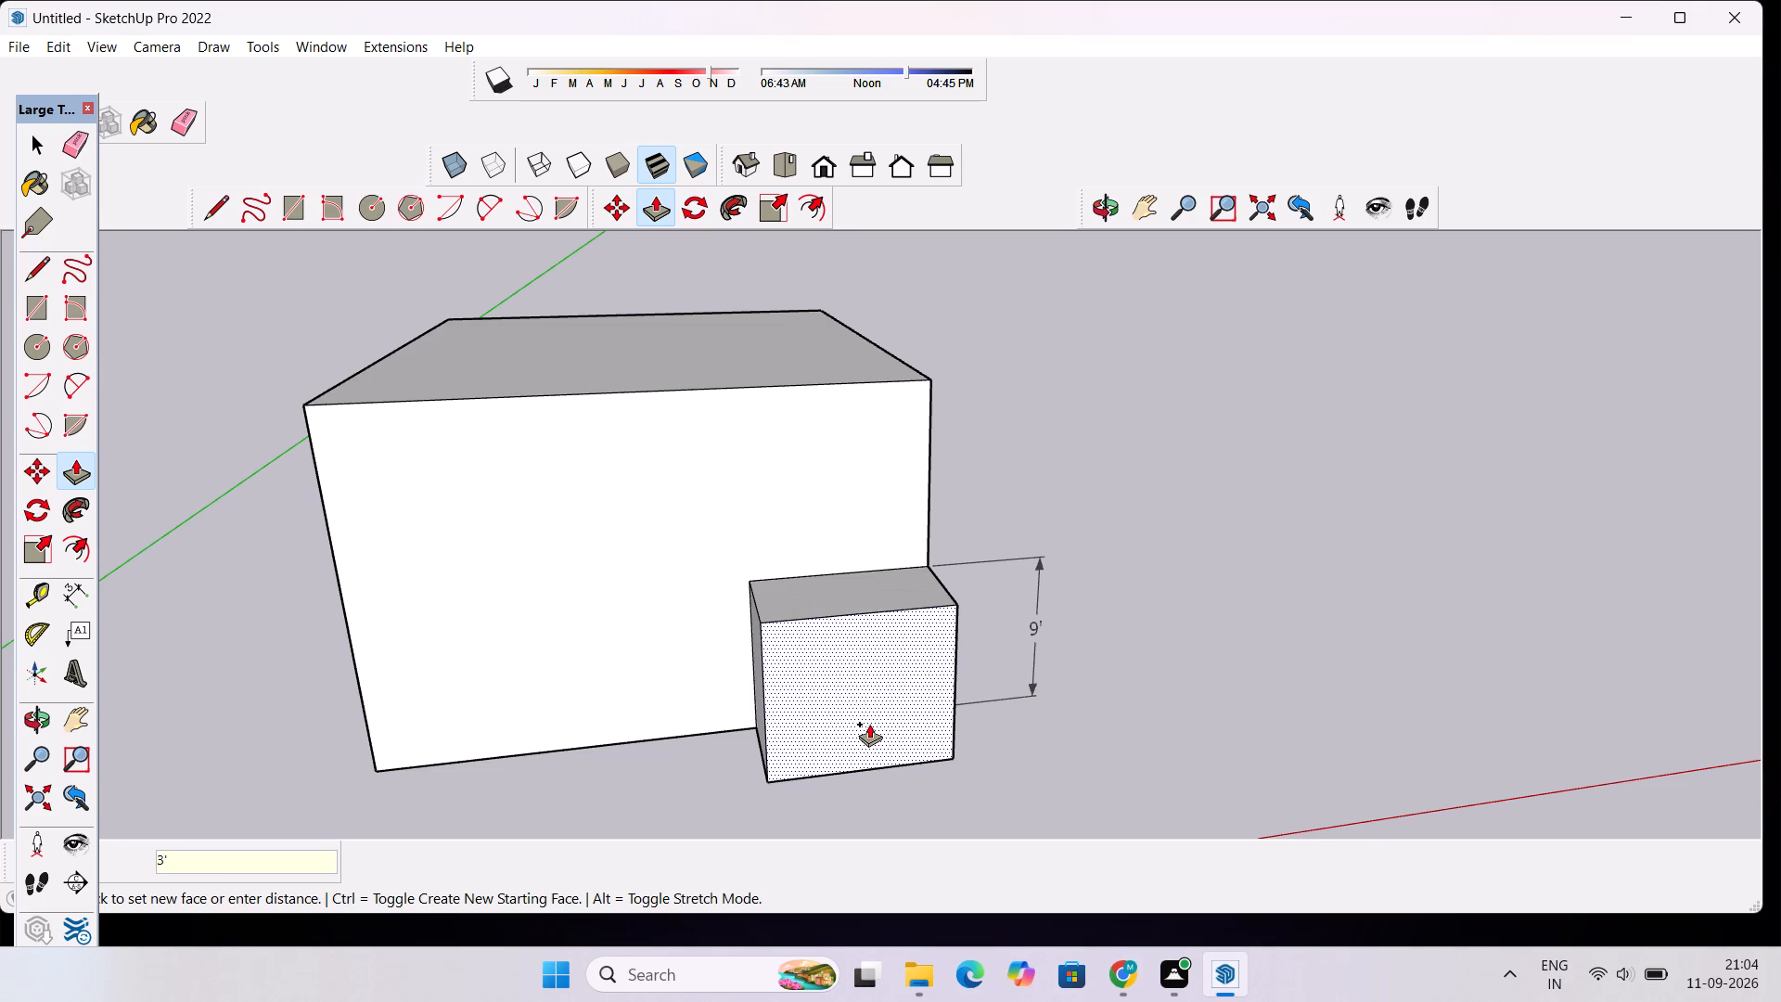
Push/Pull the top face of the front projection down by 5'.
scroll(822, 621, "up", 5)
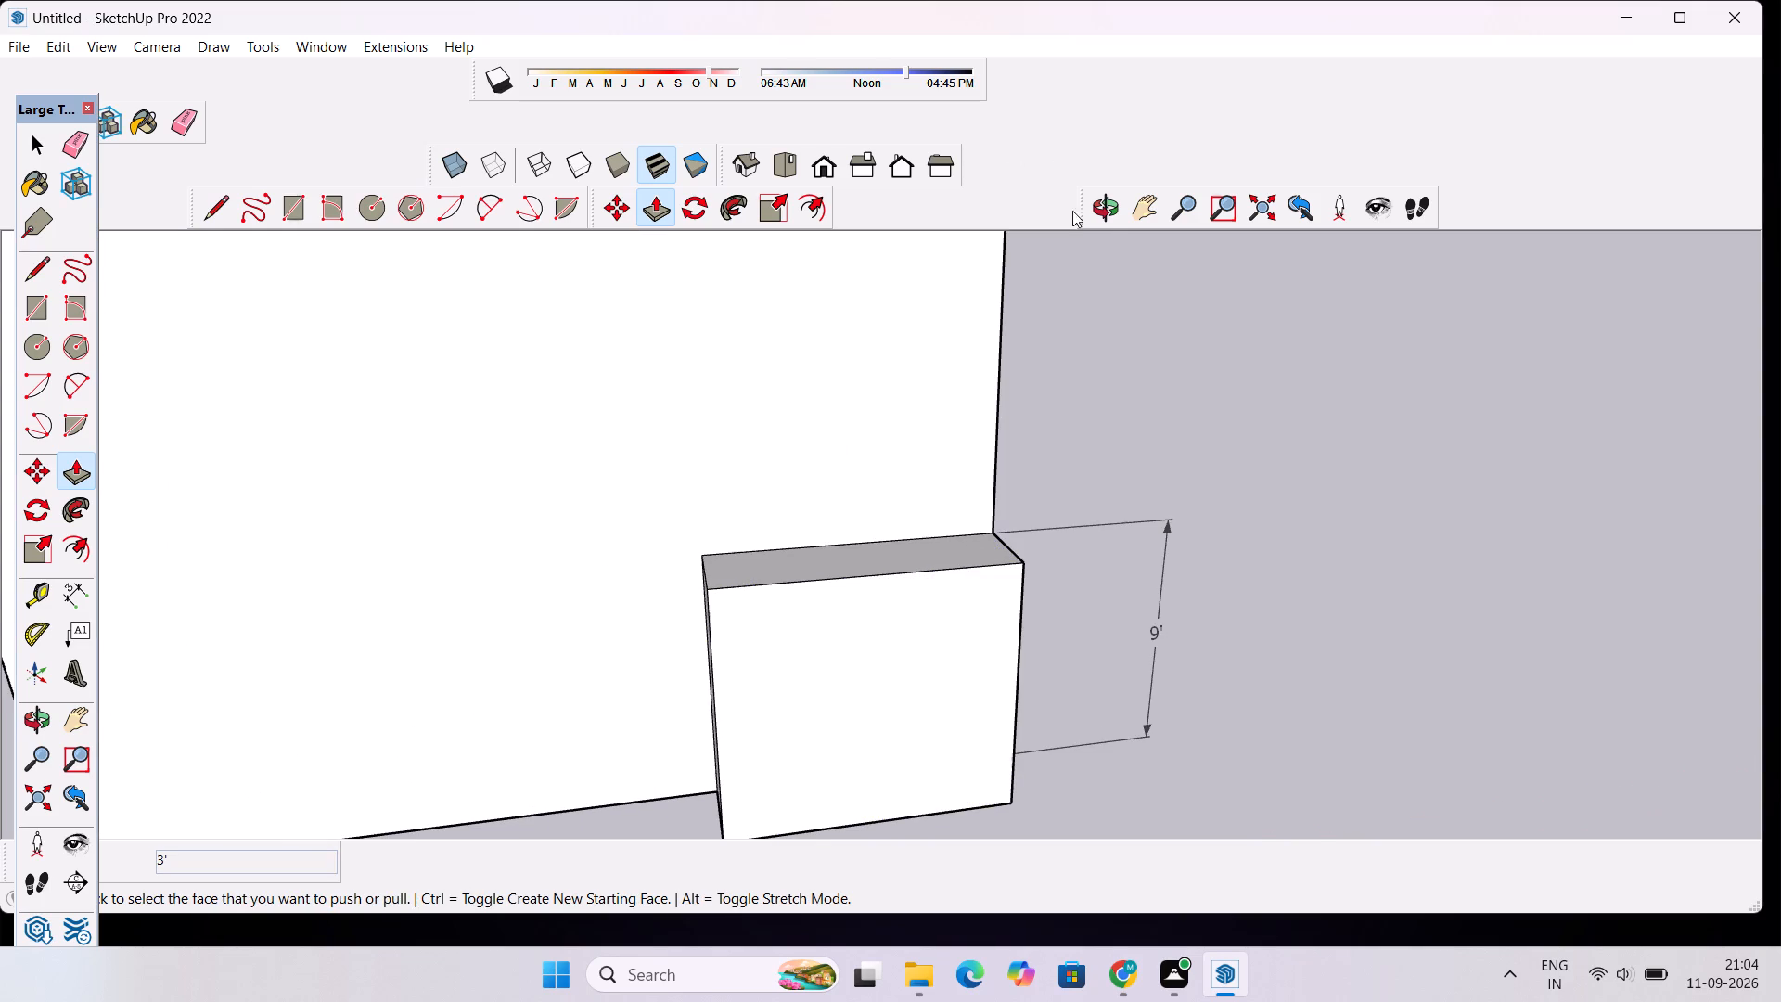
scroll(911, 484, "up", 3)
scroll(942, 367, "down", 5)
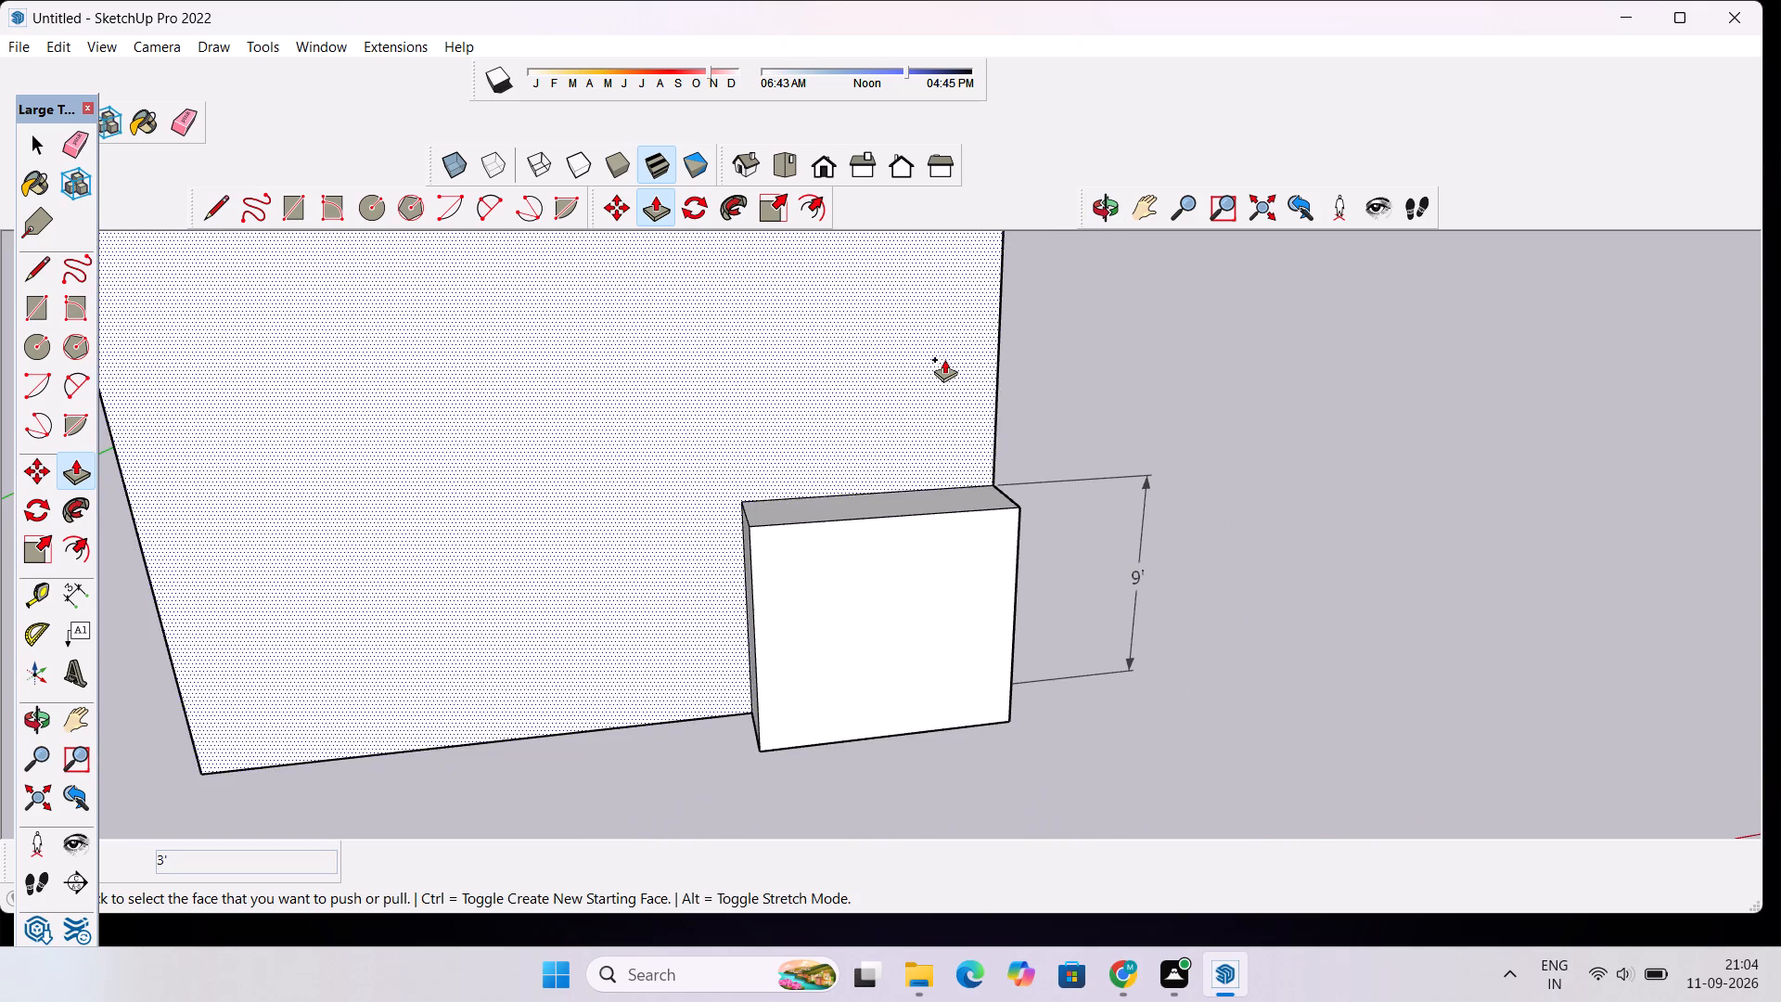
scroll(903, 503, "up", 1)
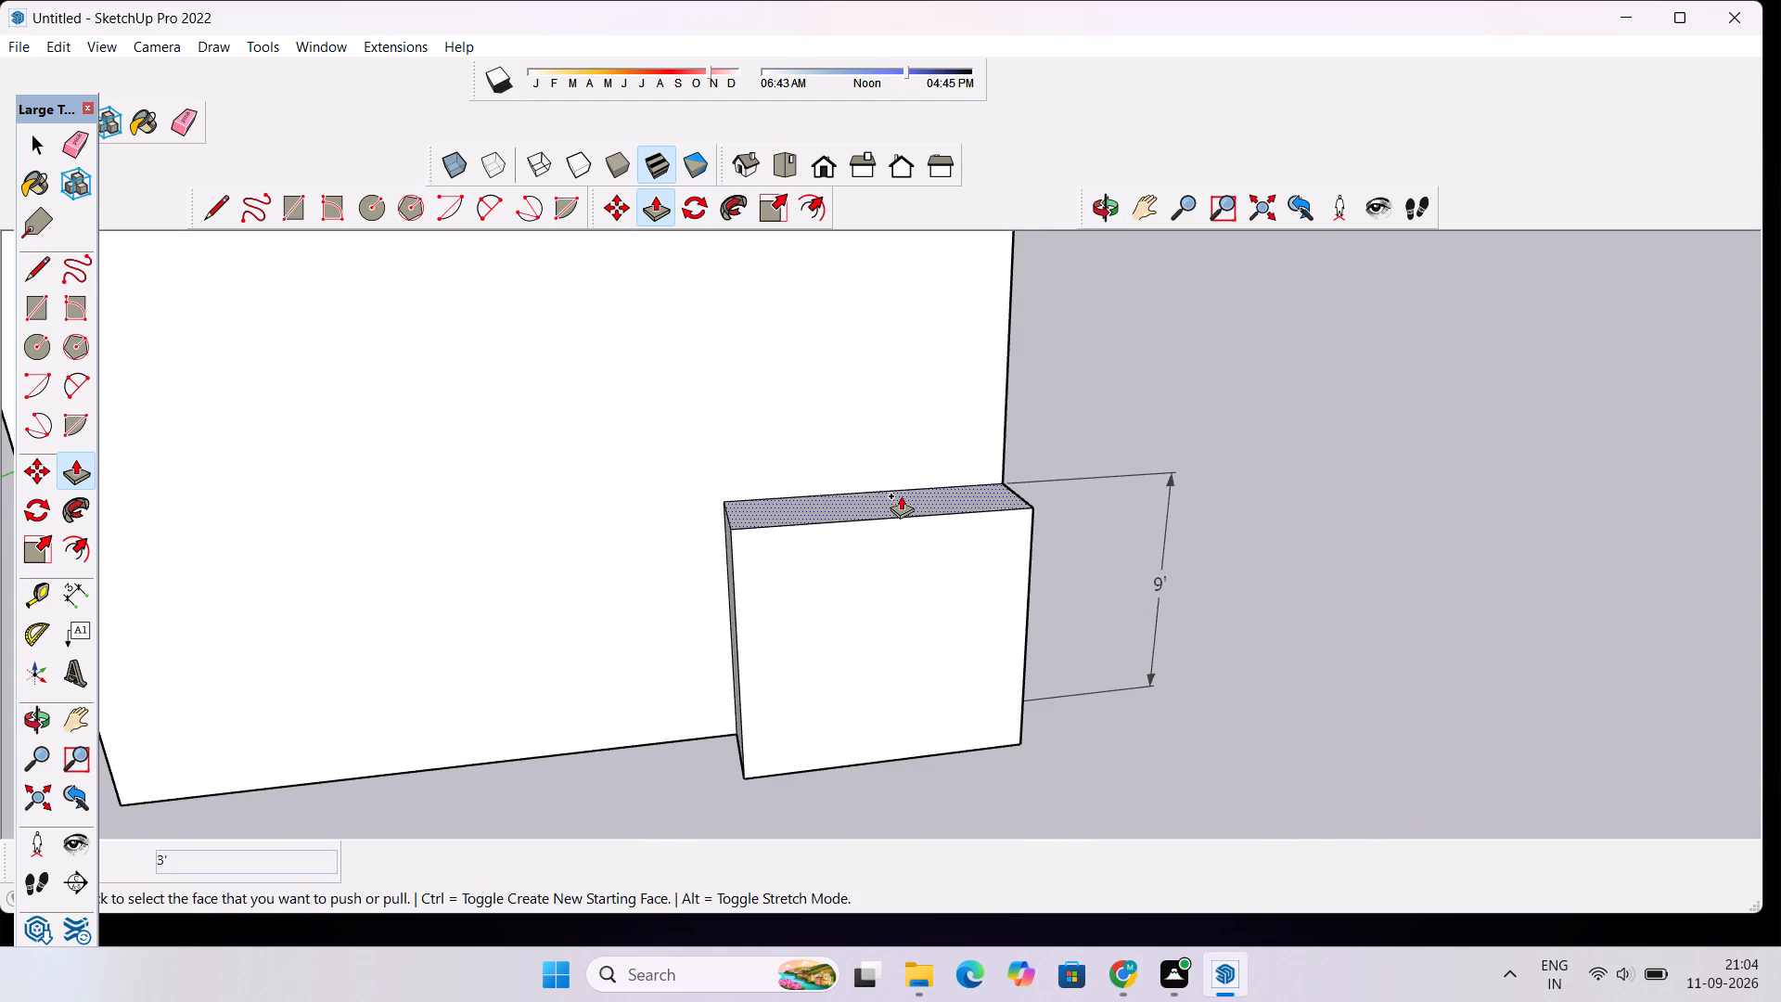
left_click(901, 495)
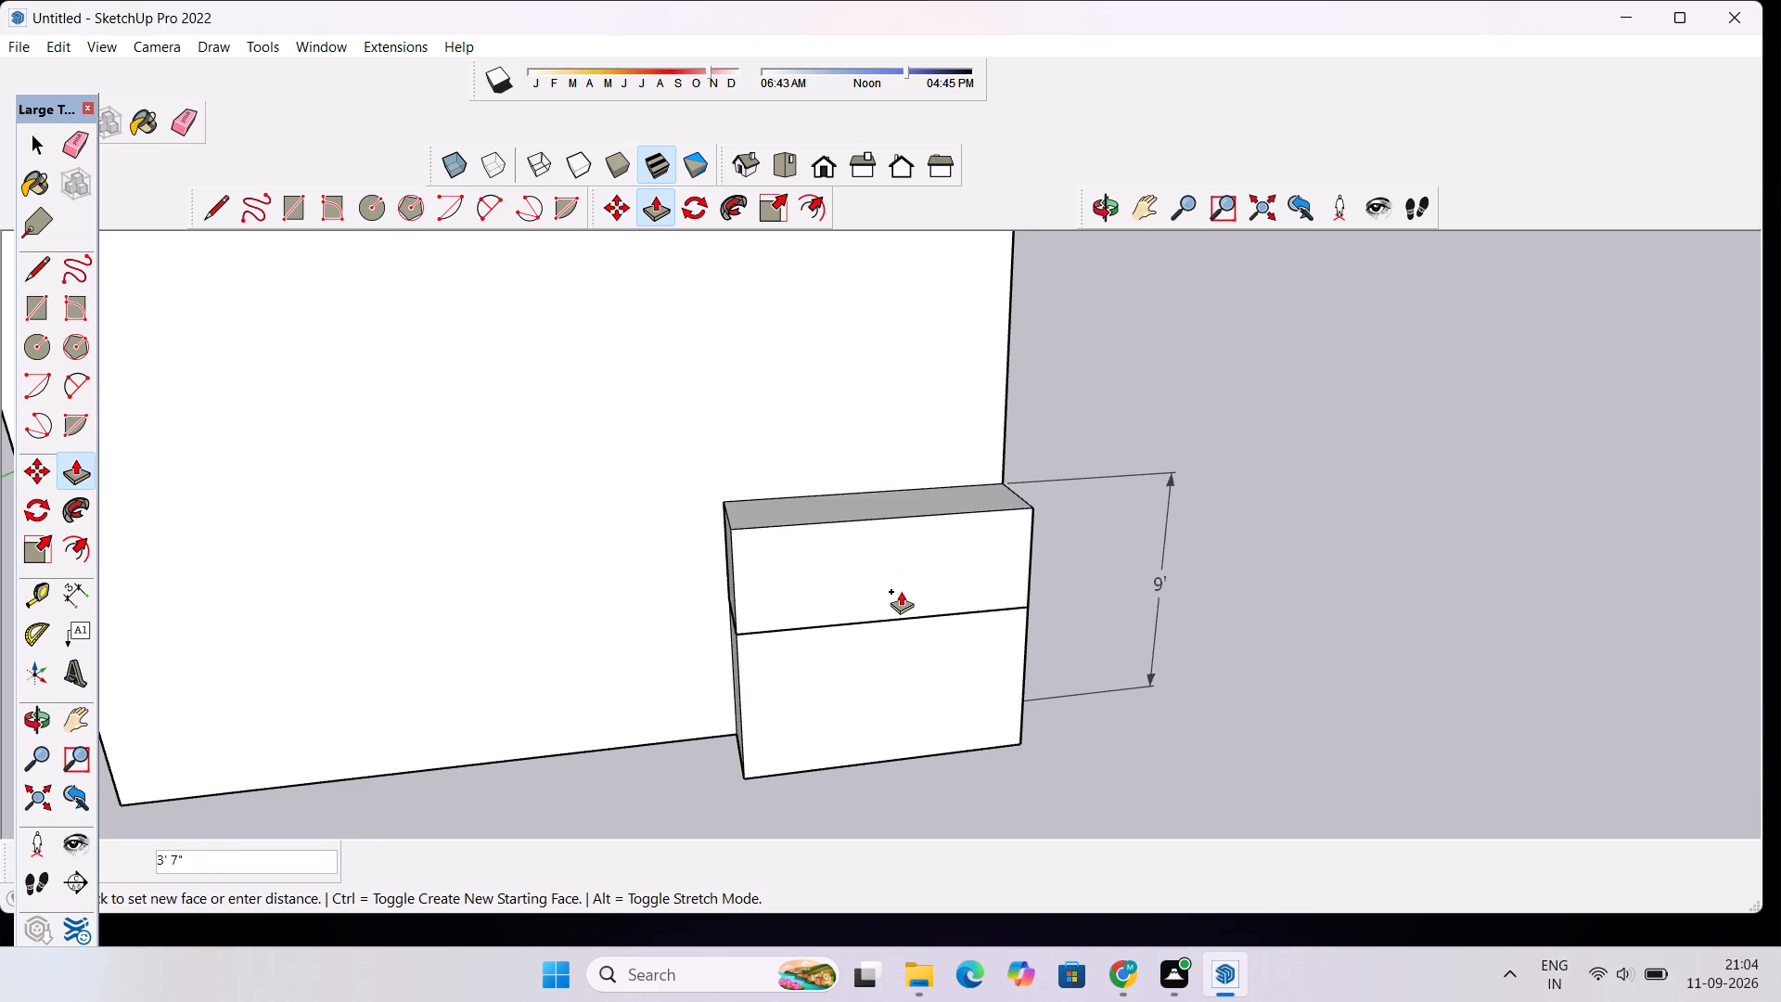
key("space")
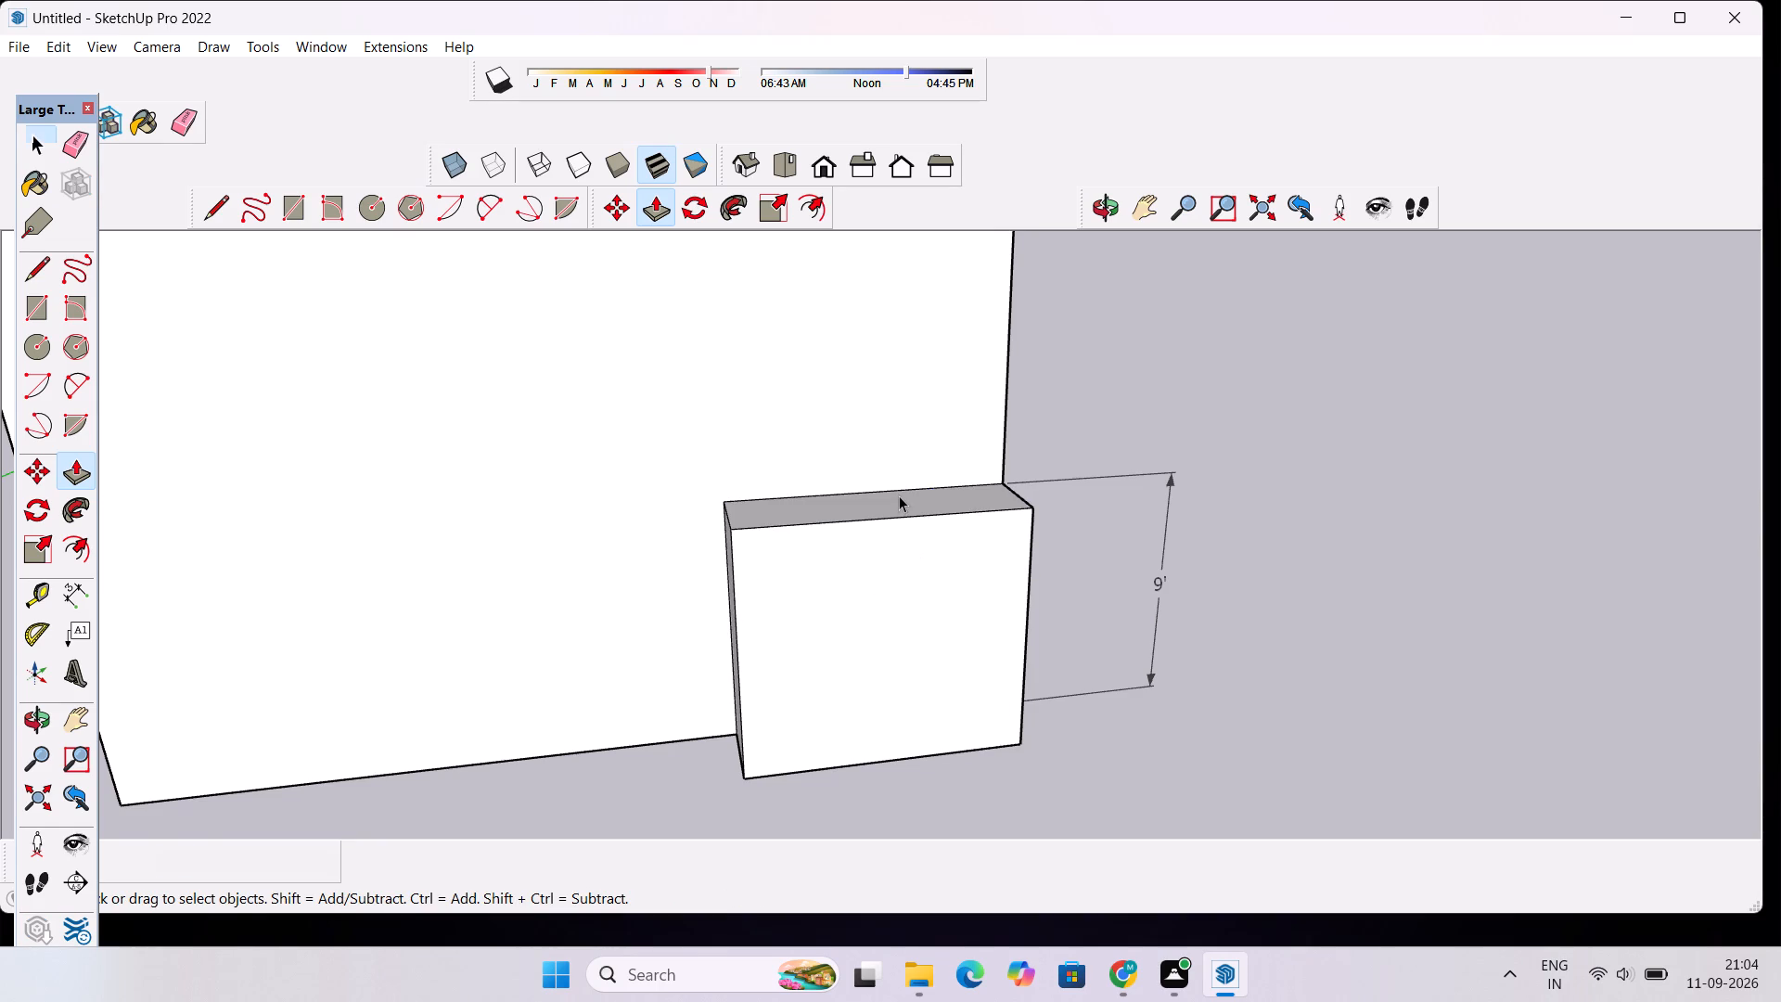
left_click(900, 505)
key("p")
left_click(900, 505)
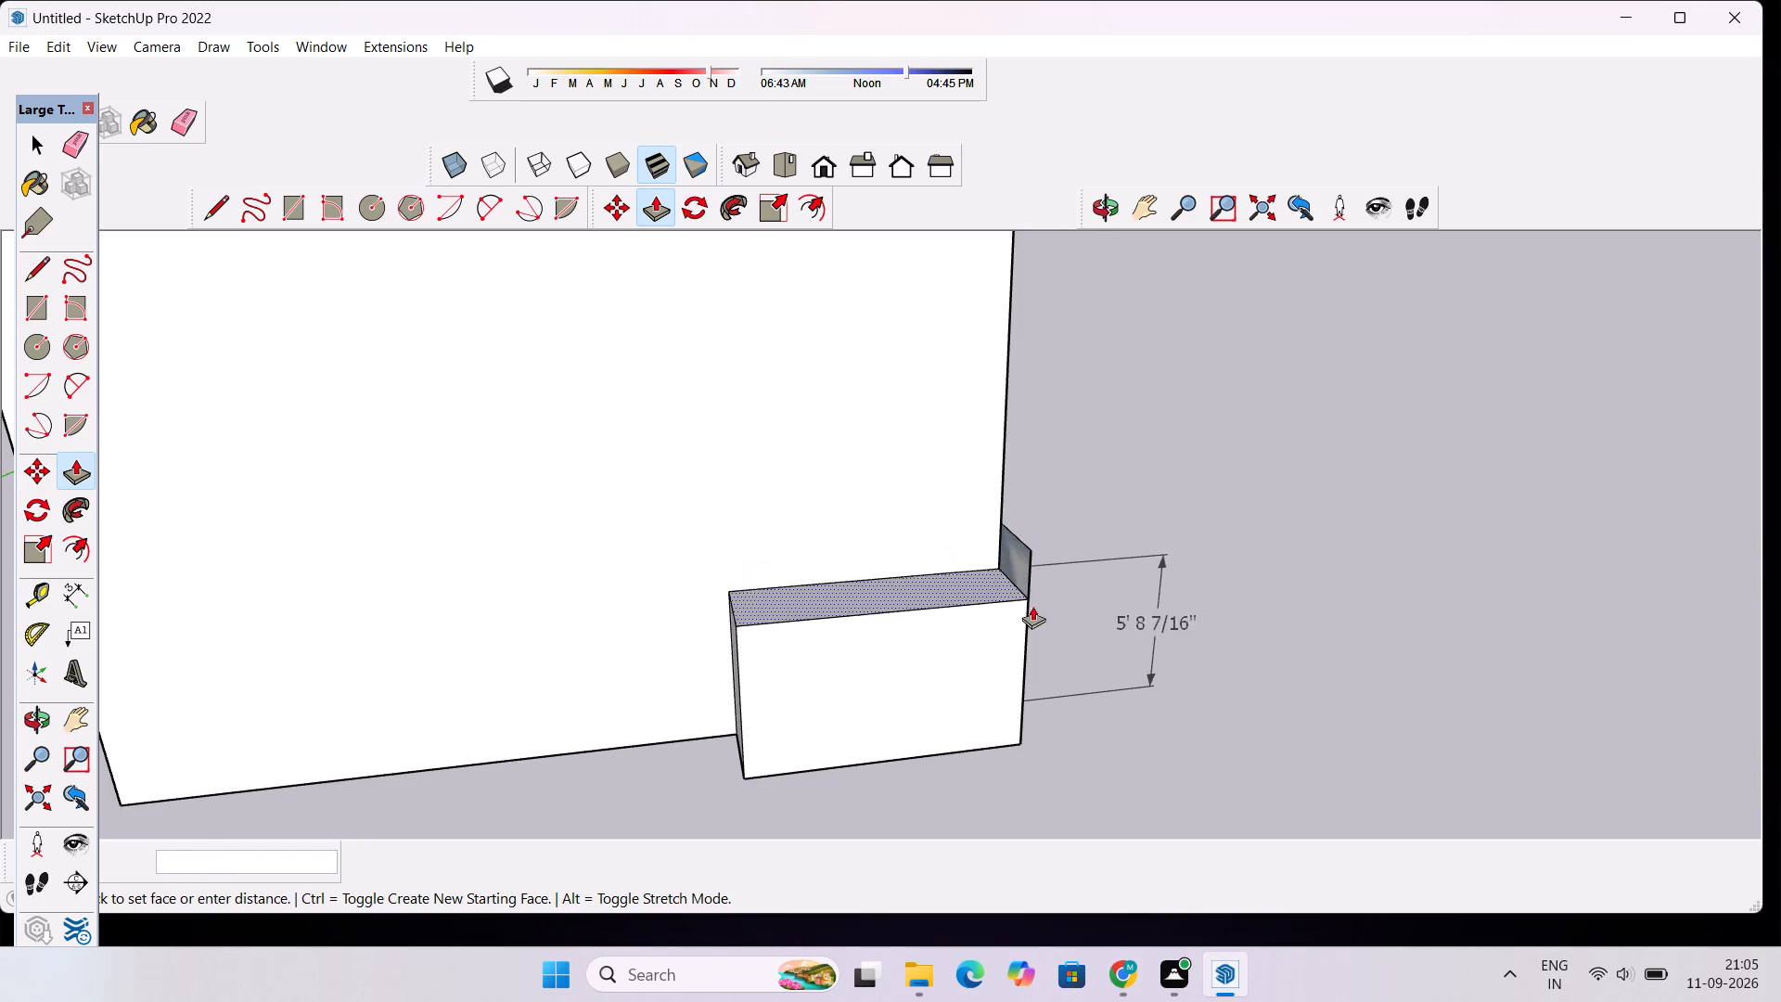
left_click(1031, 642)
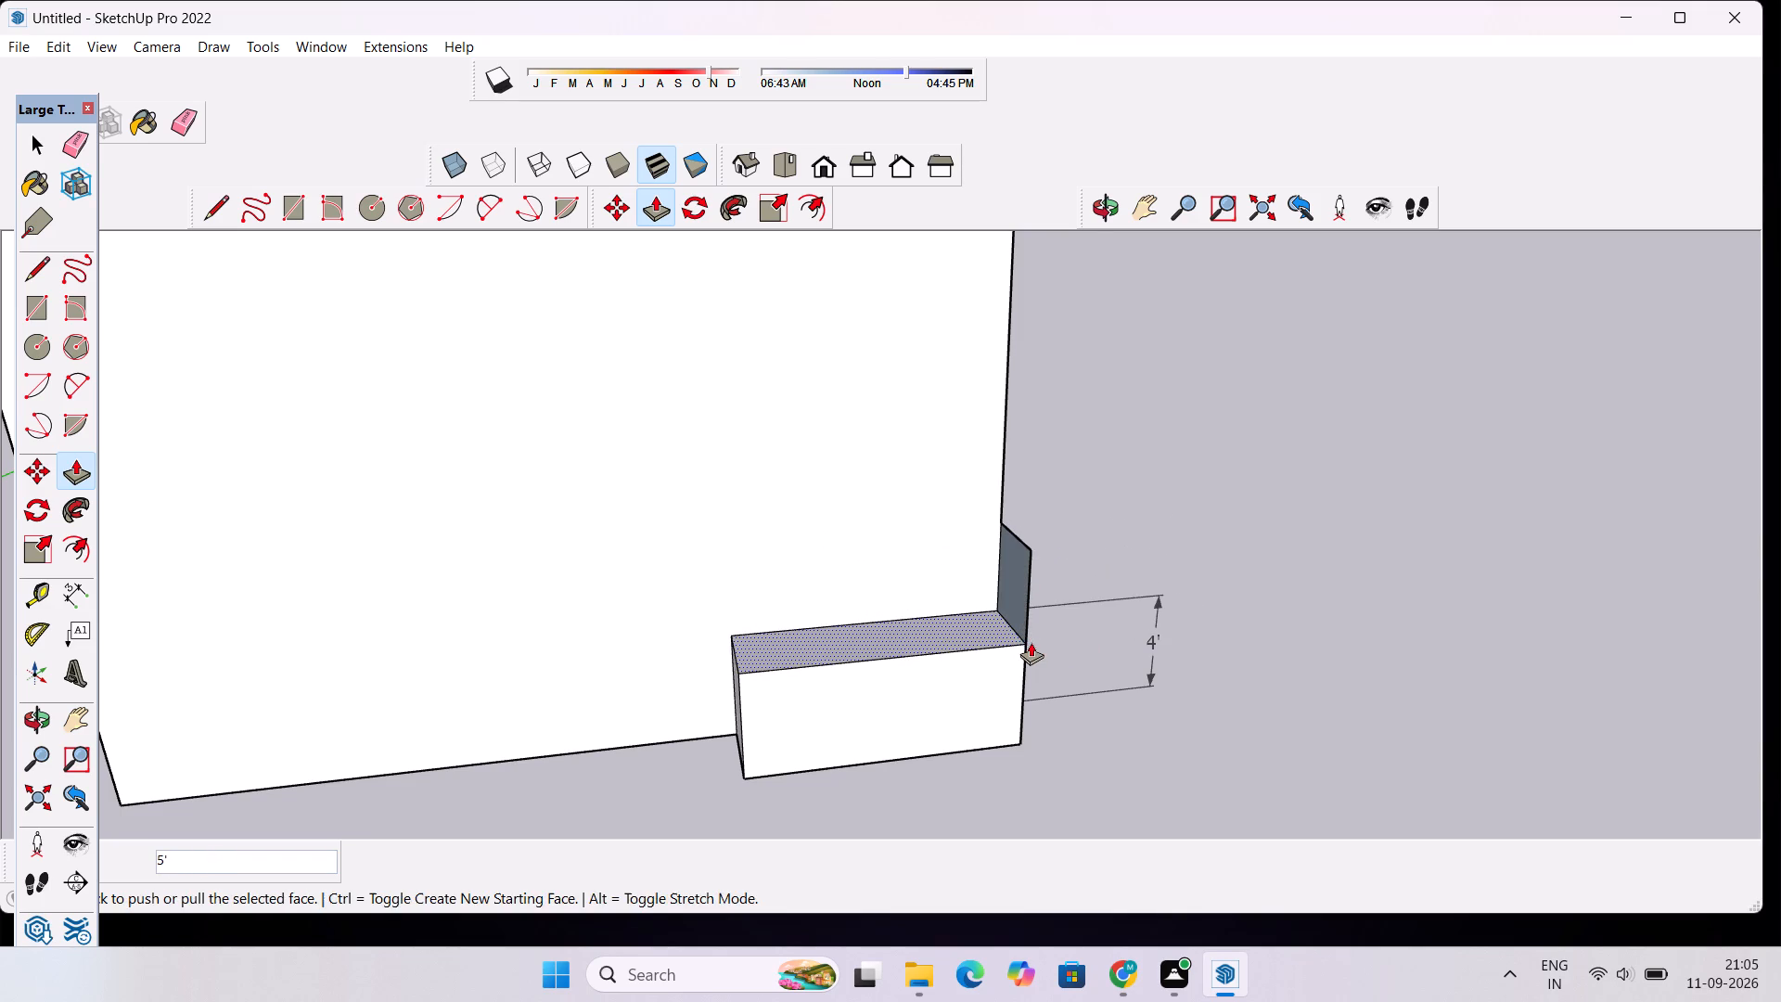
key("space")
Erase the edges of the leftover vertical side panel standing above the front projection at the building corner.
left_click(1101, 216)
left_click_drag(1276, 591, 998, 626)
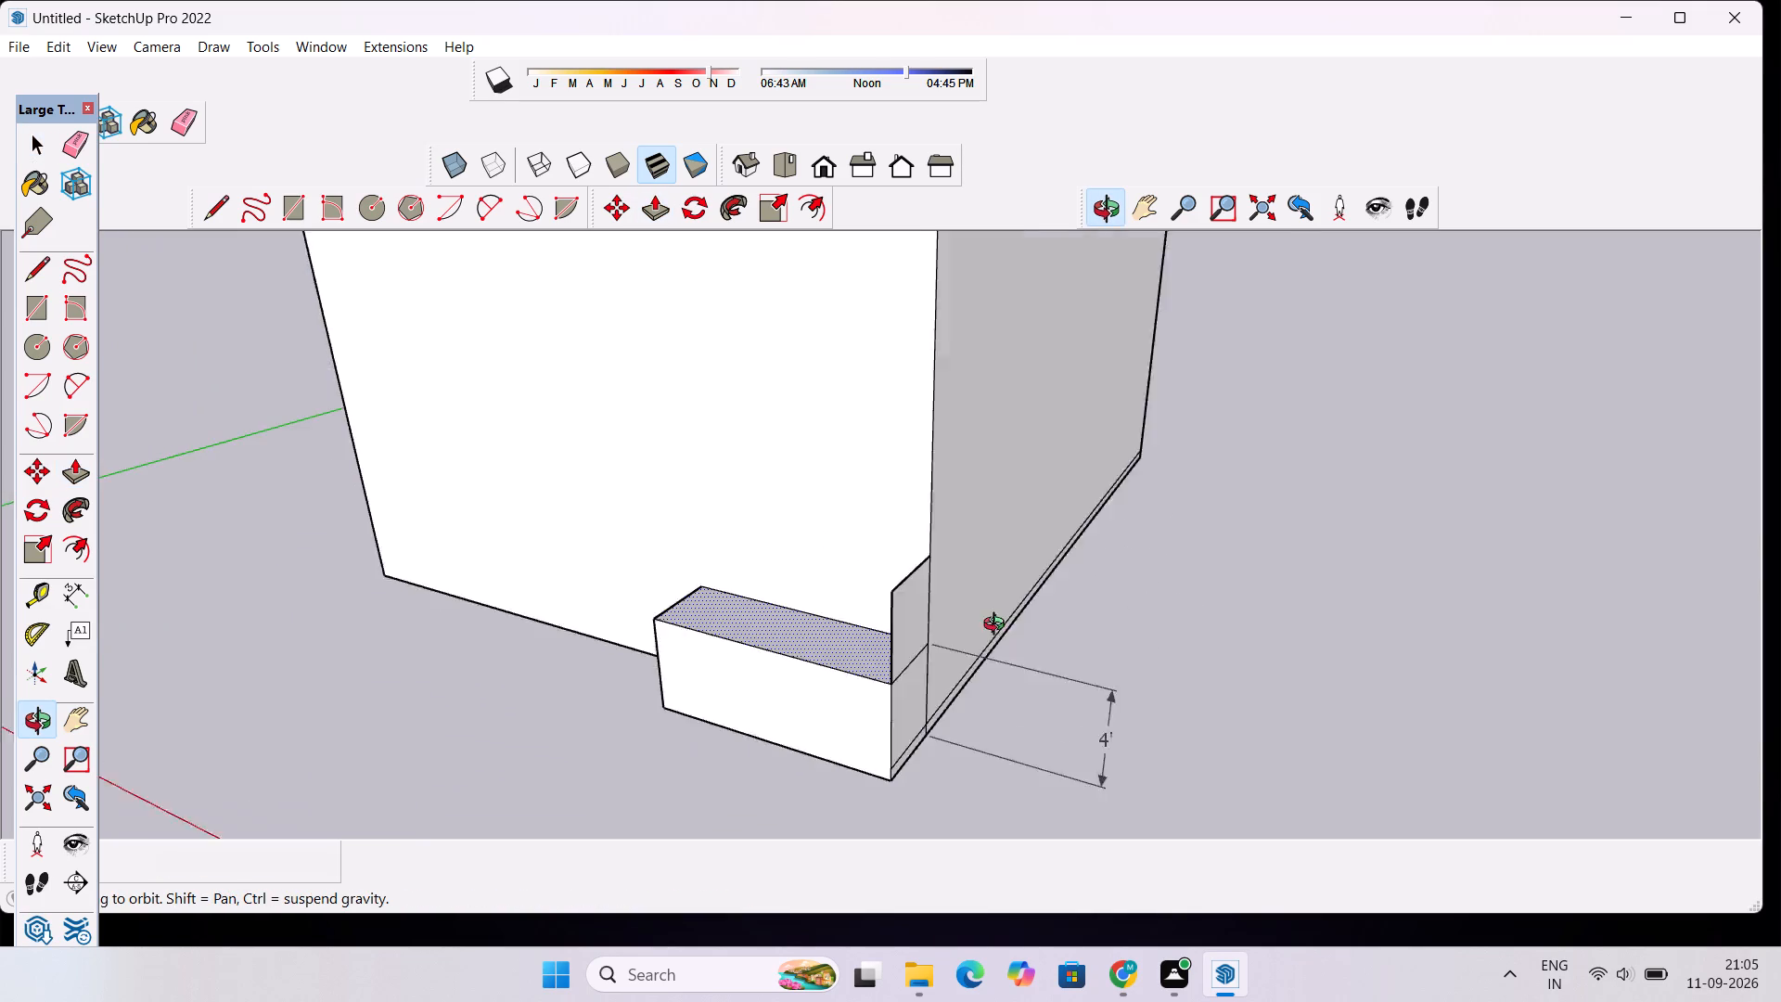
left_click_drag(998, 626, 903, 623)
scroll(870, 636, "up", 4)
left_click_drag(804, 719, 1080, 666)
scroll(1040, 659, "up", 2)
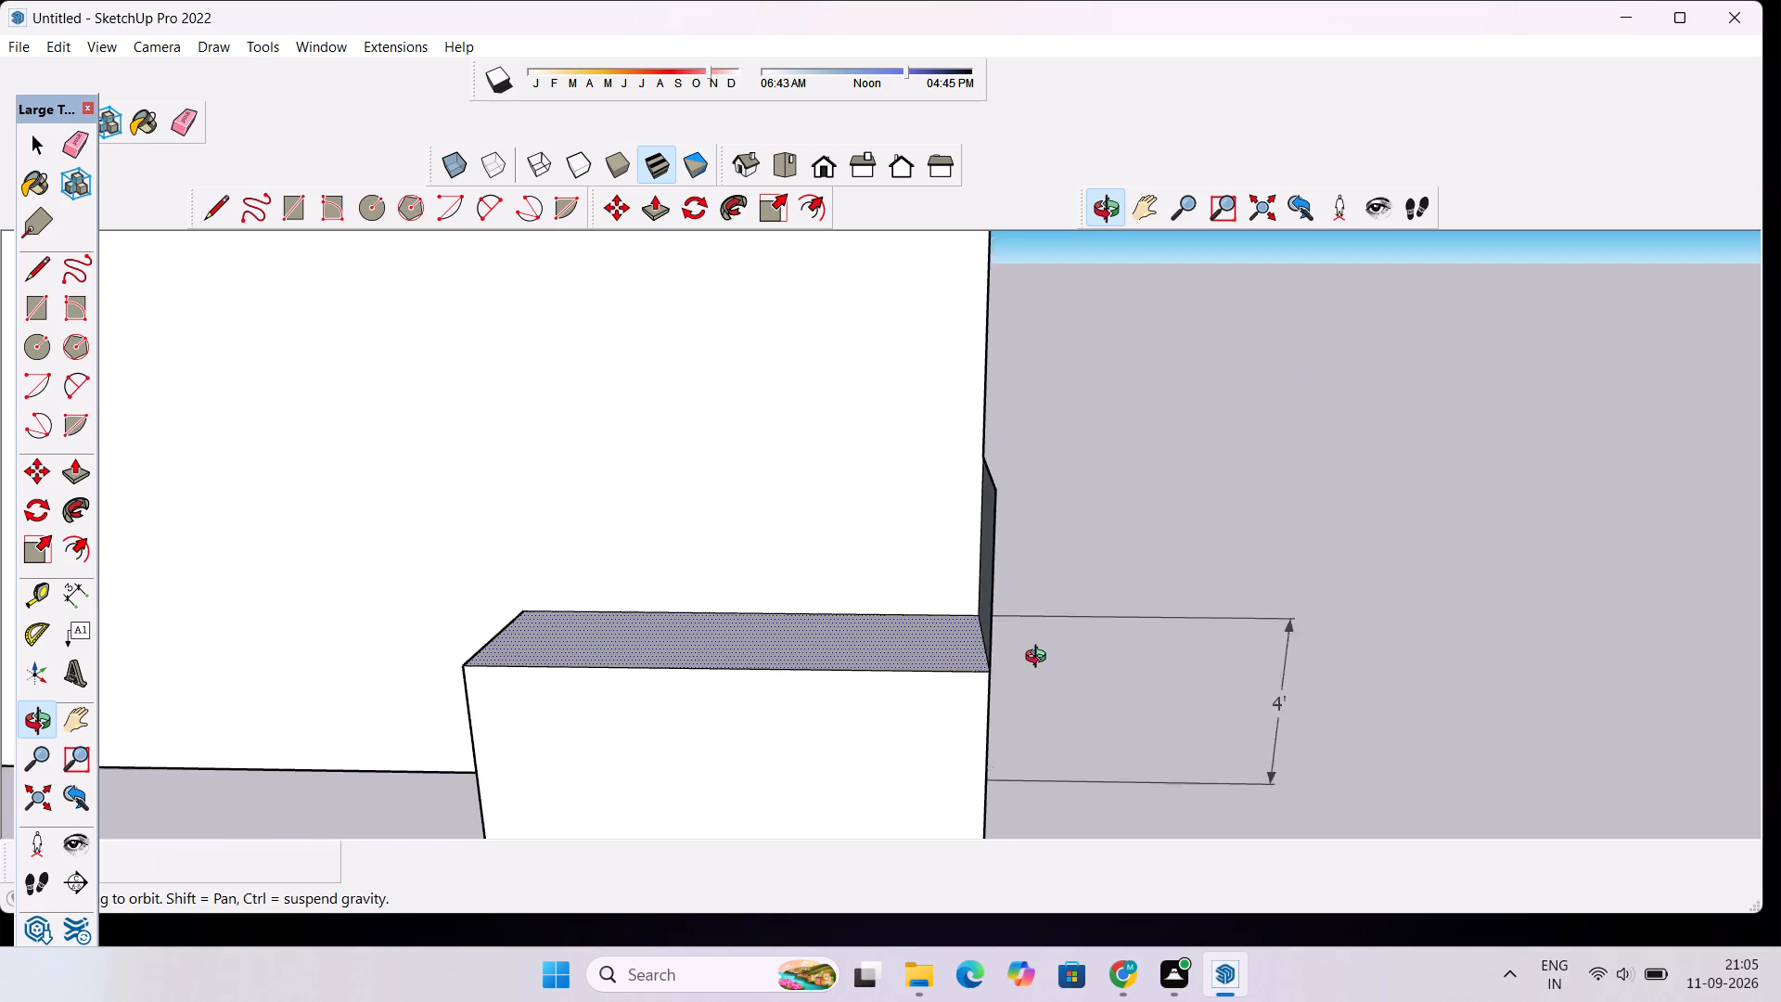
scroll(1040, 659, "up", 3)
left_click_drag(932, 717, 1044, 717)
scroll(1044, 717, "down", 5)
key("space")
type("e")
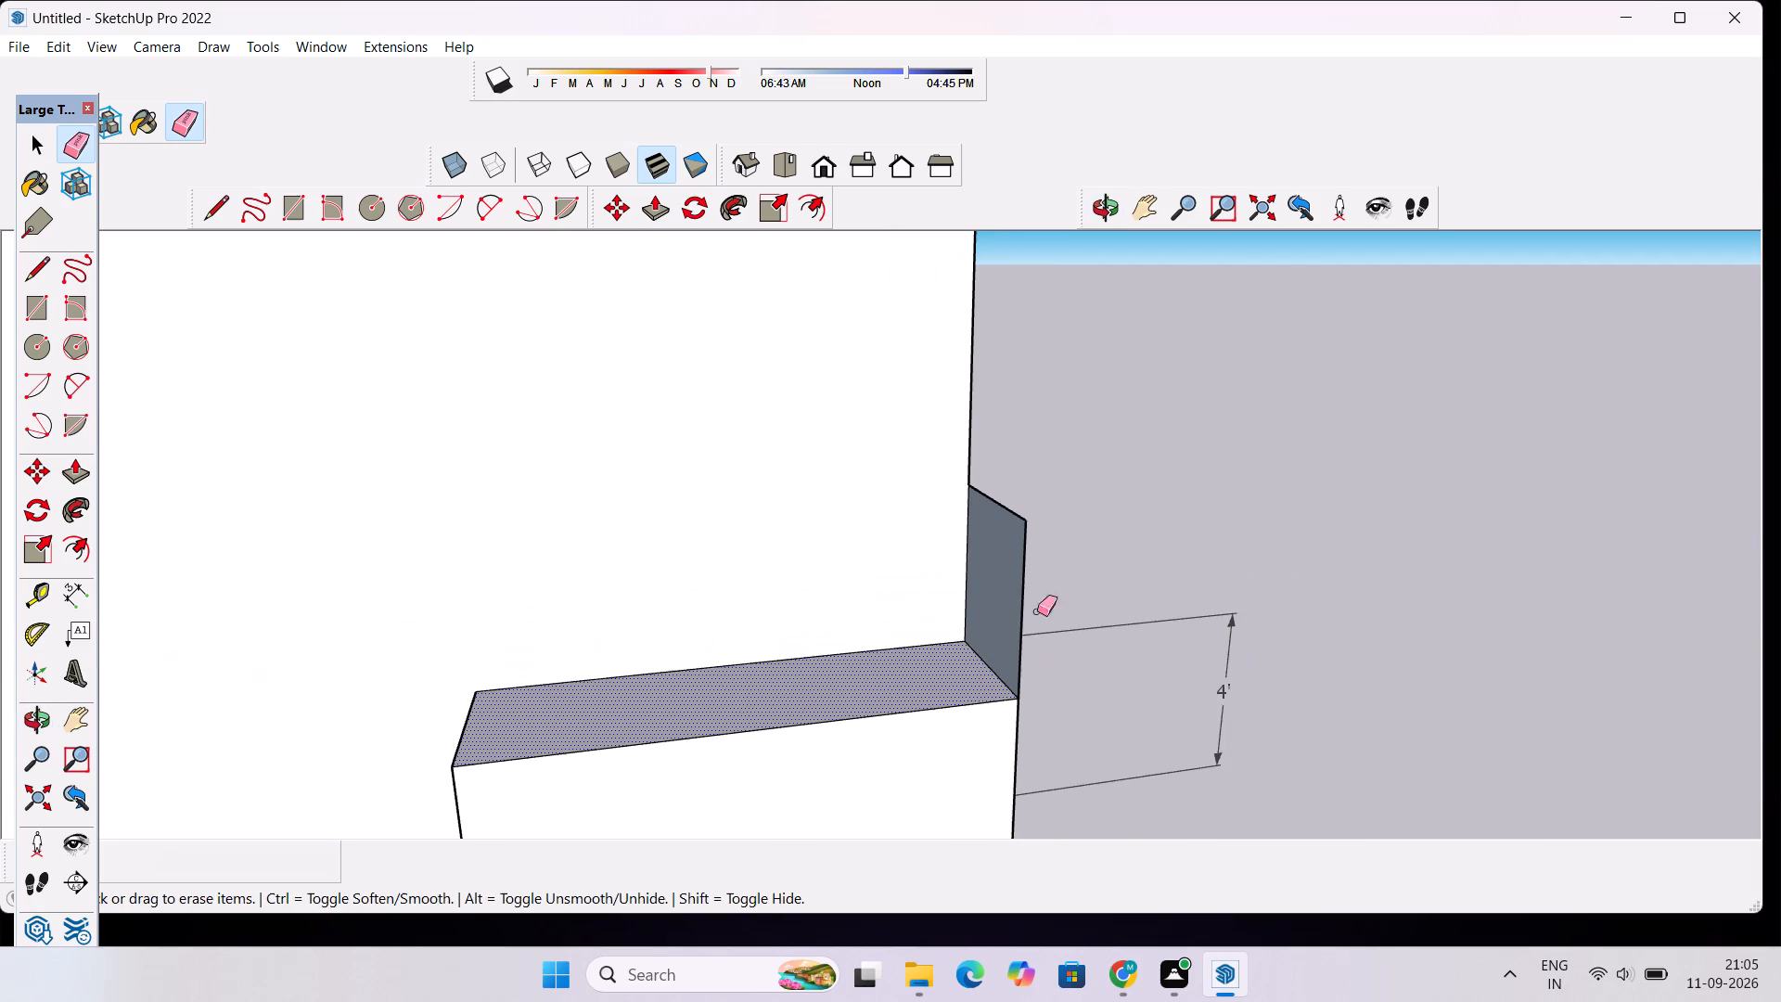
left_click_drag(1081, 501, 980, 612)
left_click_drag(1025, 491, 1020, 516)
scroll(1022, 491, "down", 5)
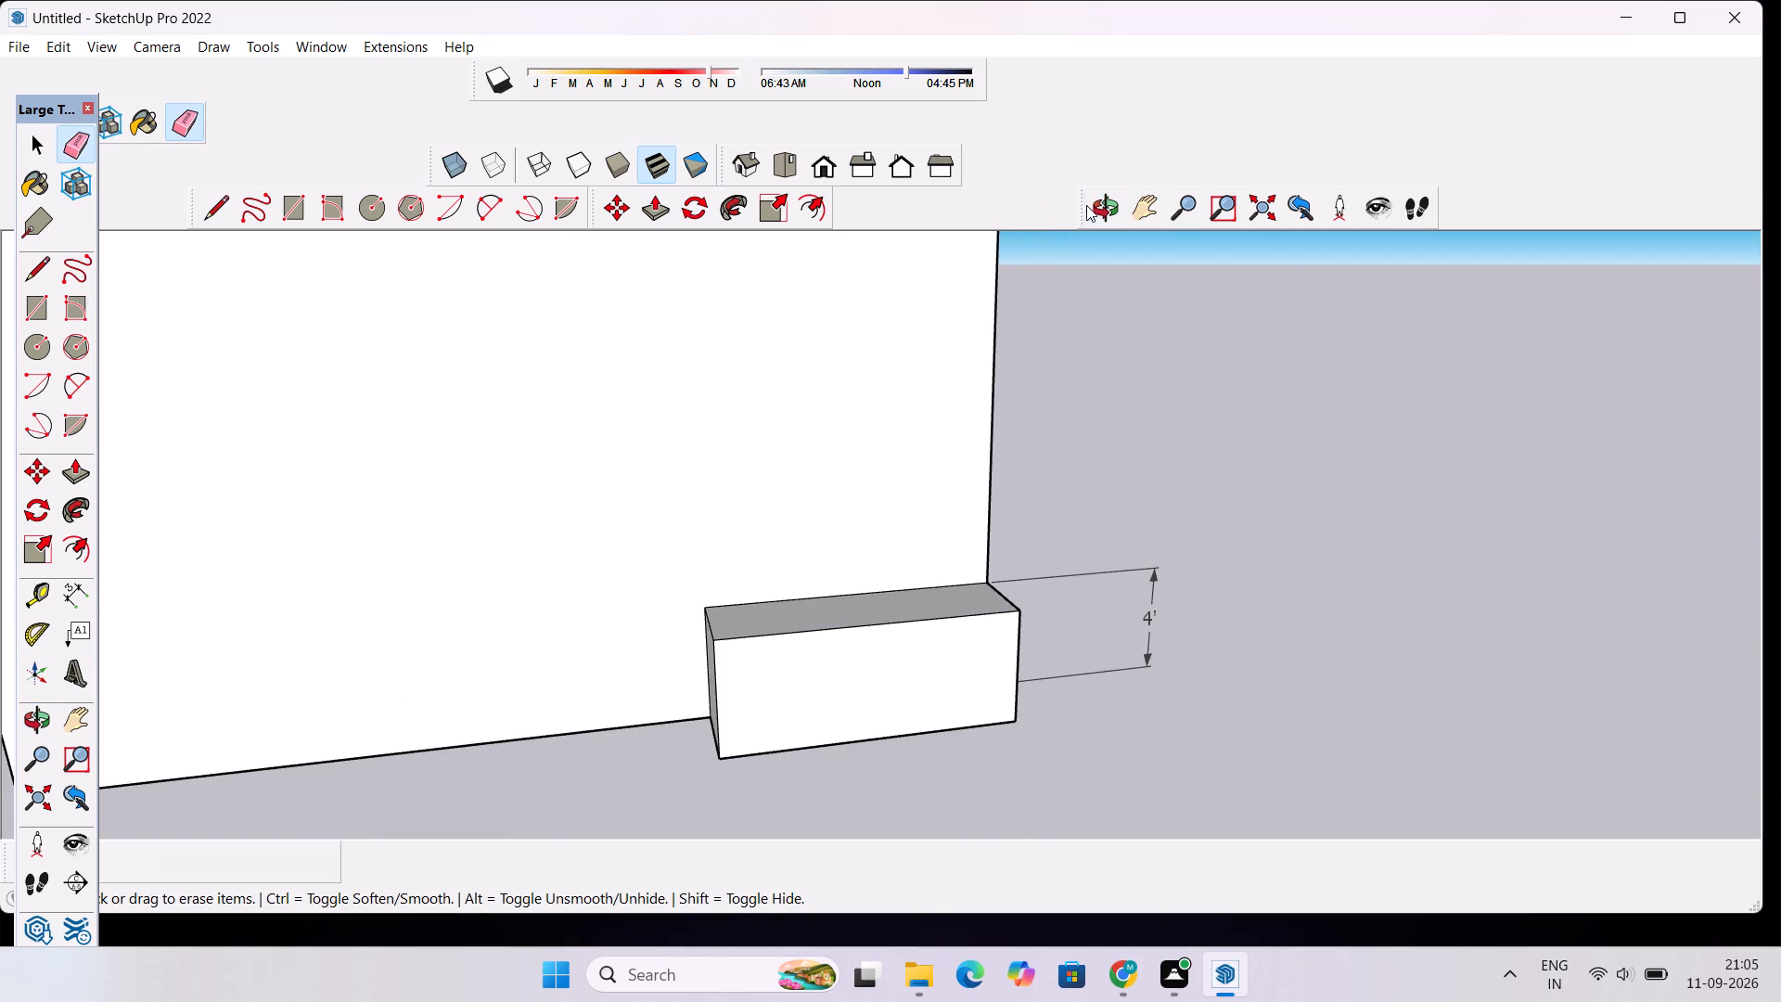
Examine the building mass and its lowered corner projection from the side, the front and slightly above.
left_click(1090, 204)
left_click_drag(1181, 552, 685, 565)
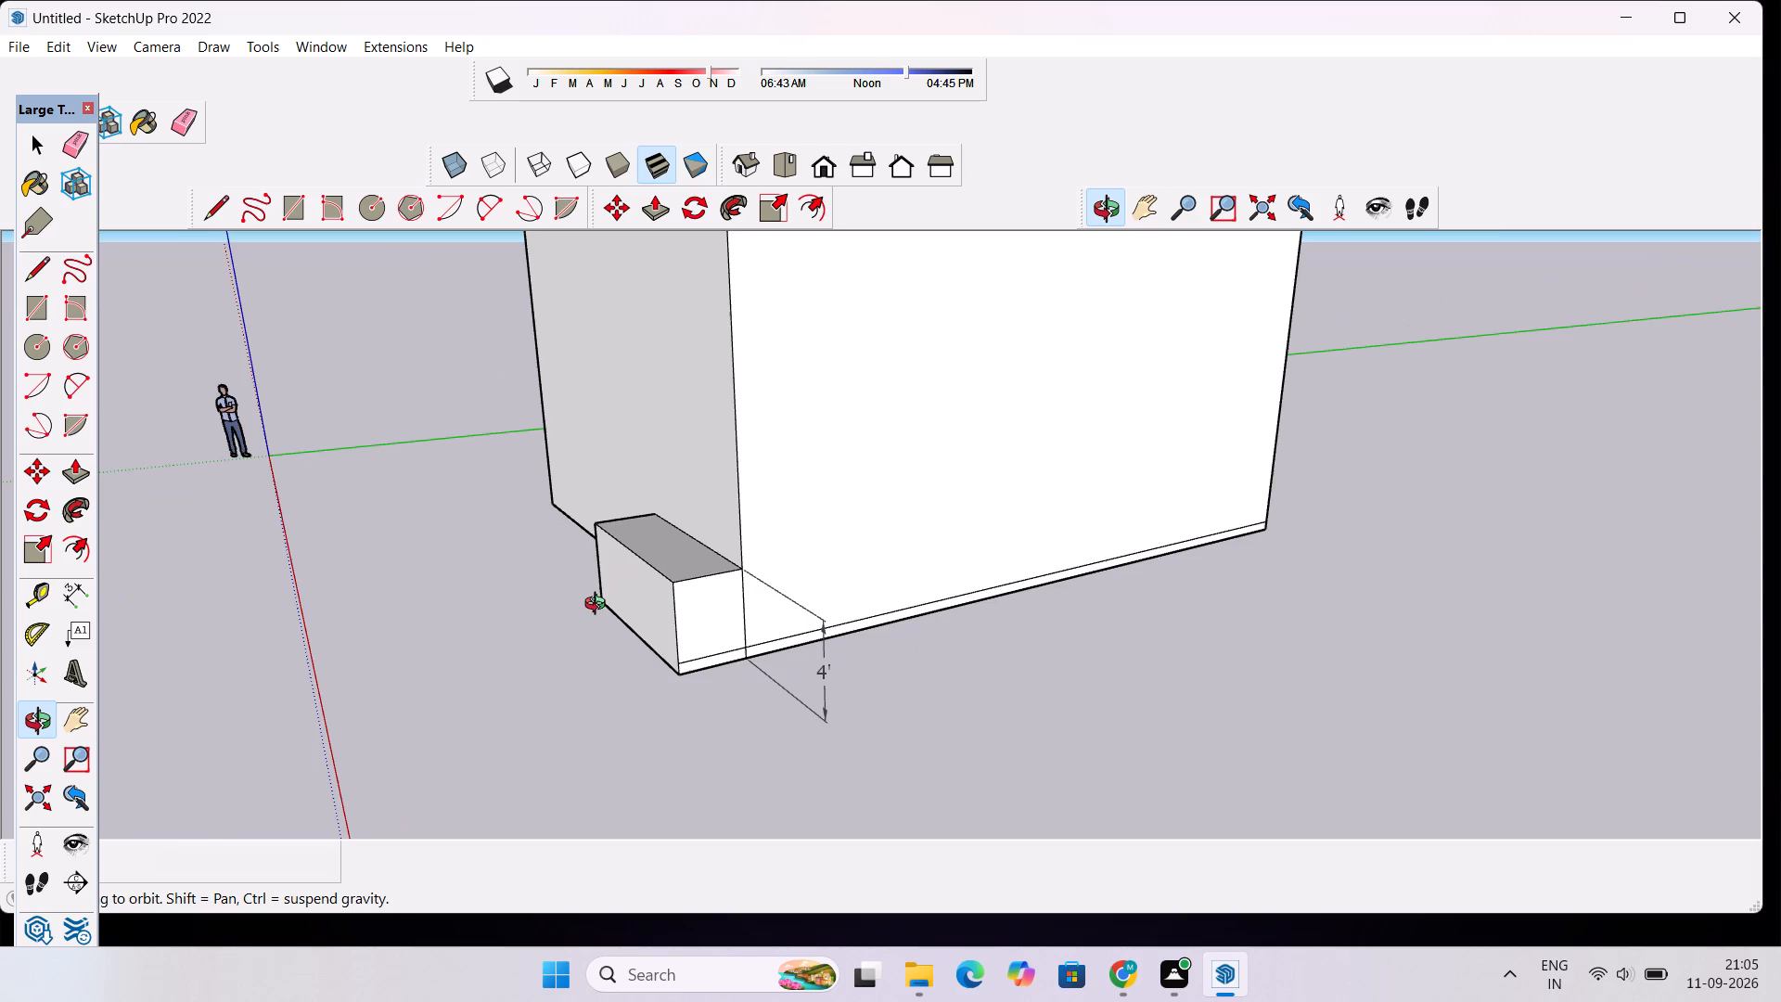
scroll(599, 609, "up", 3)
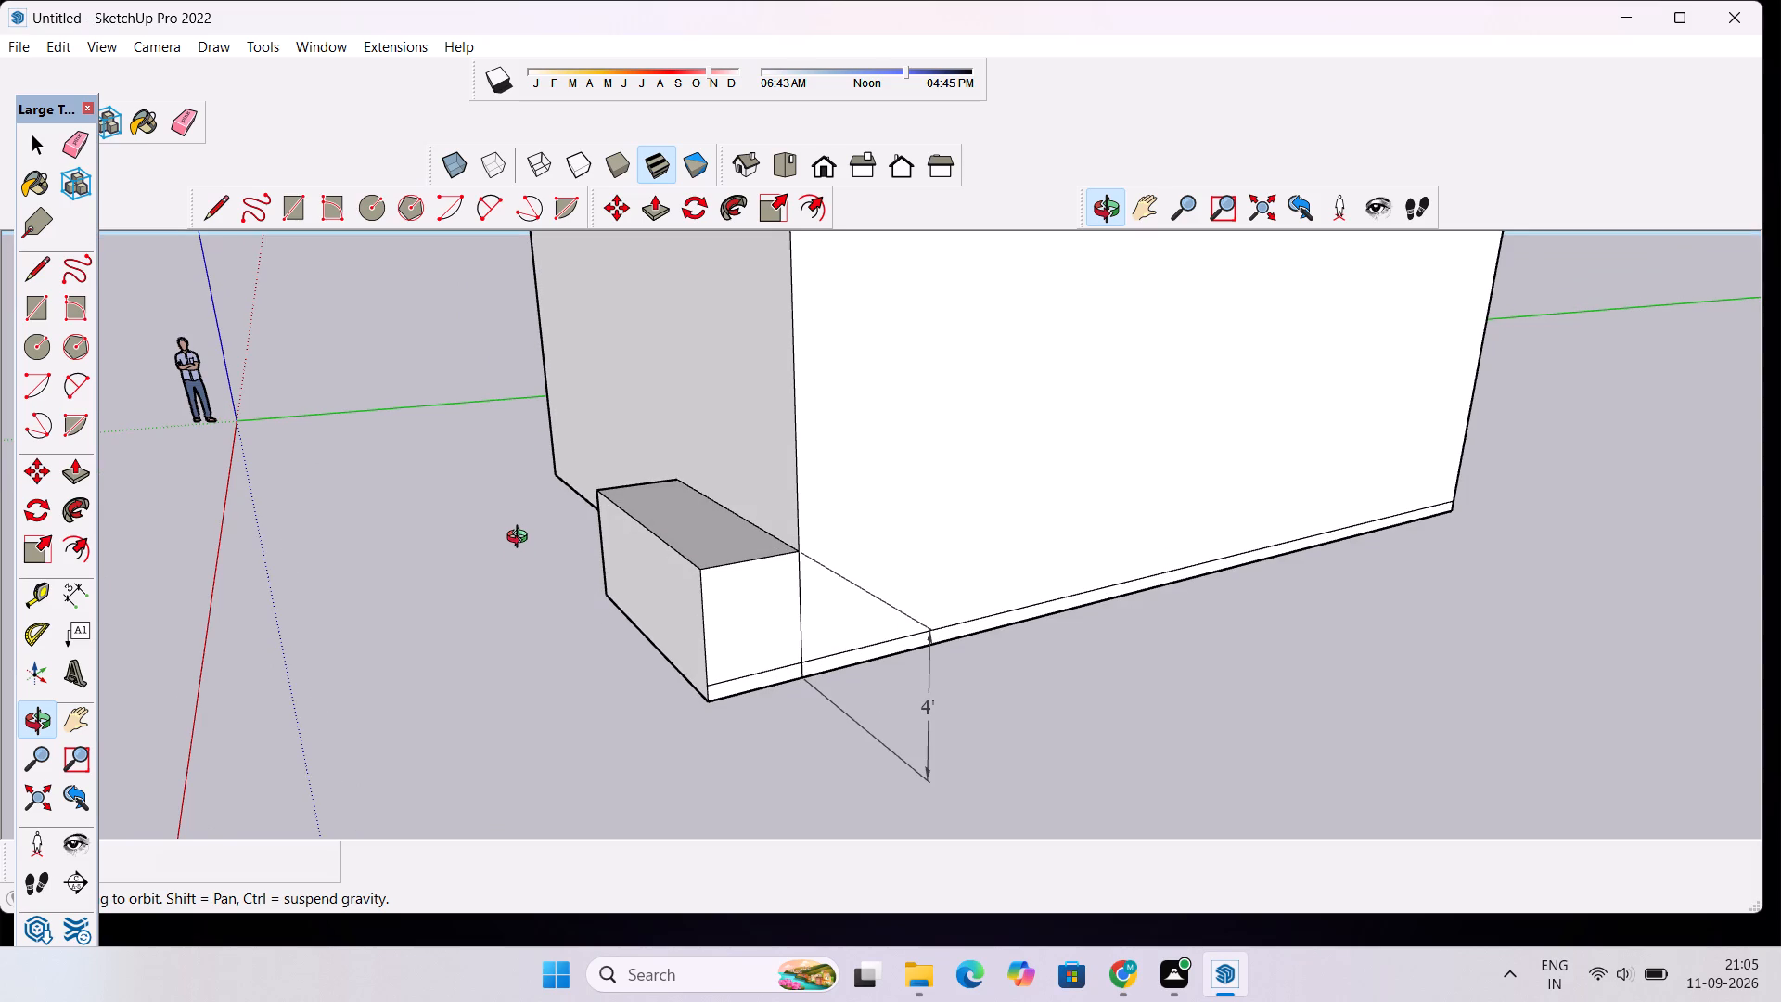
scroll(602, 561, "down", 4)
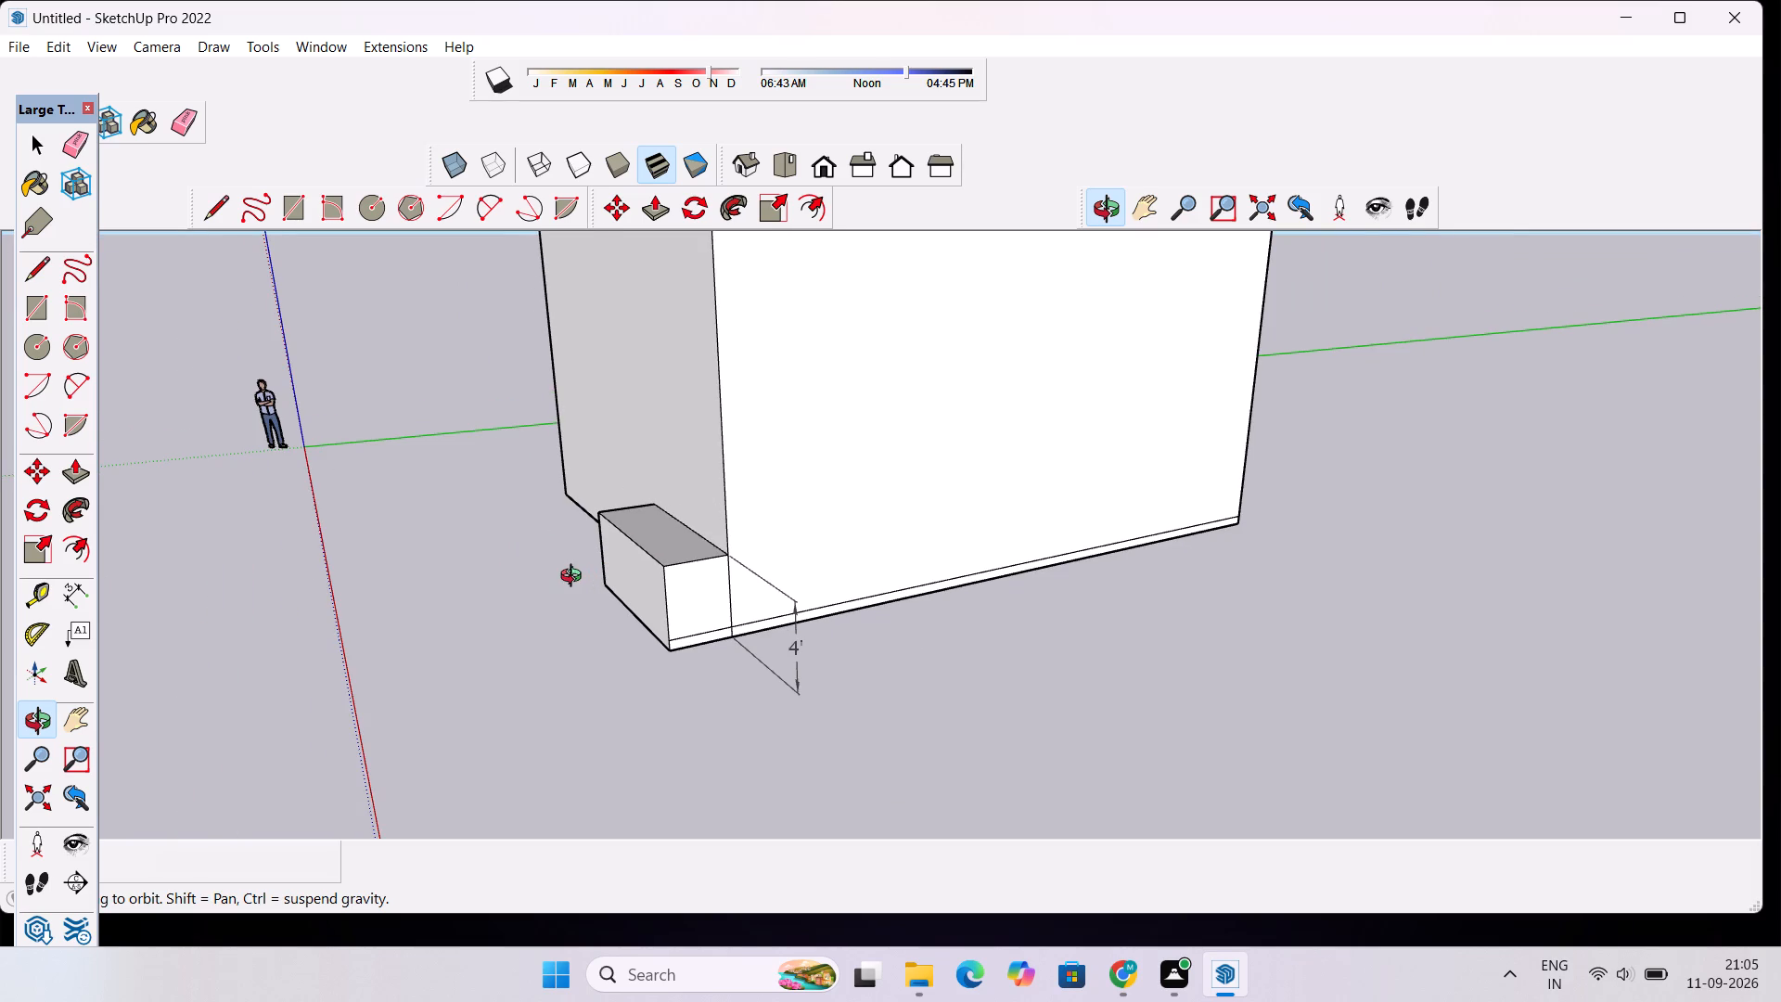
scroll(571, 578, "down", 3)
left_click_drag(450, 618, 865, 589)
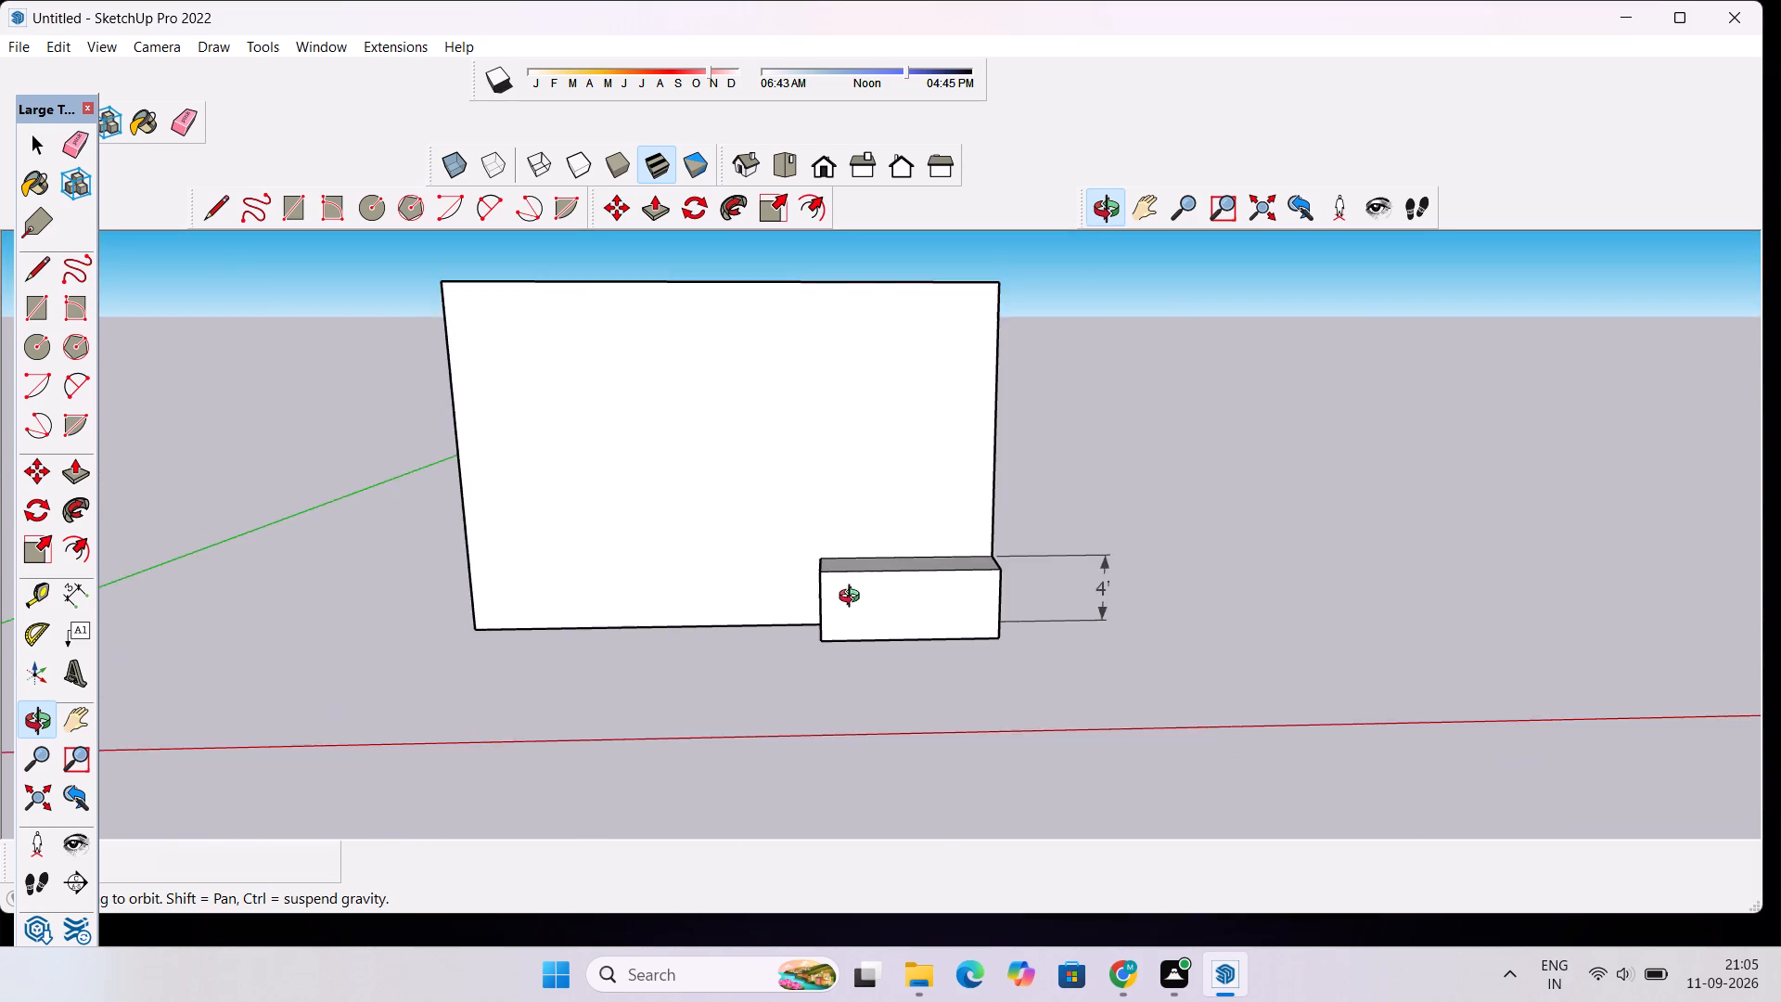
scroll(851, 589, "down", 7)
left_click_drag(854, 510, 839, 686)
scroll(877, 521, "up", 6)
left_click_drag(846, 696, 859, 436)
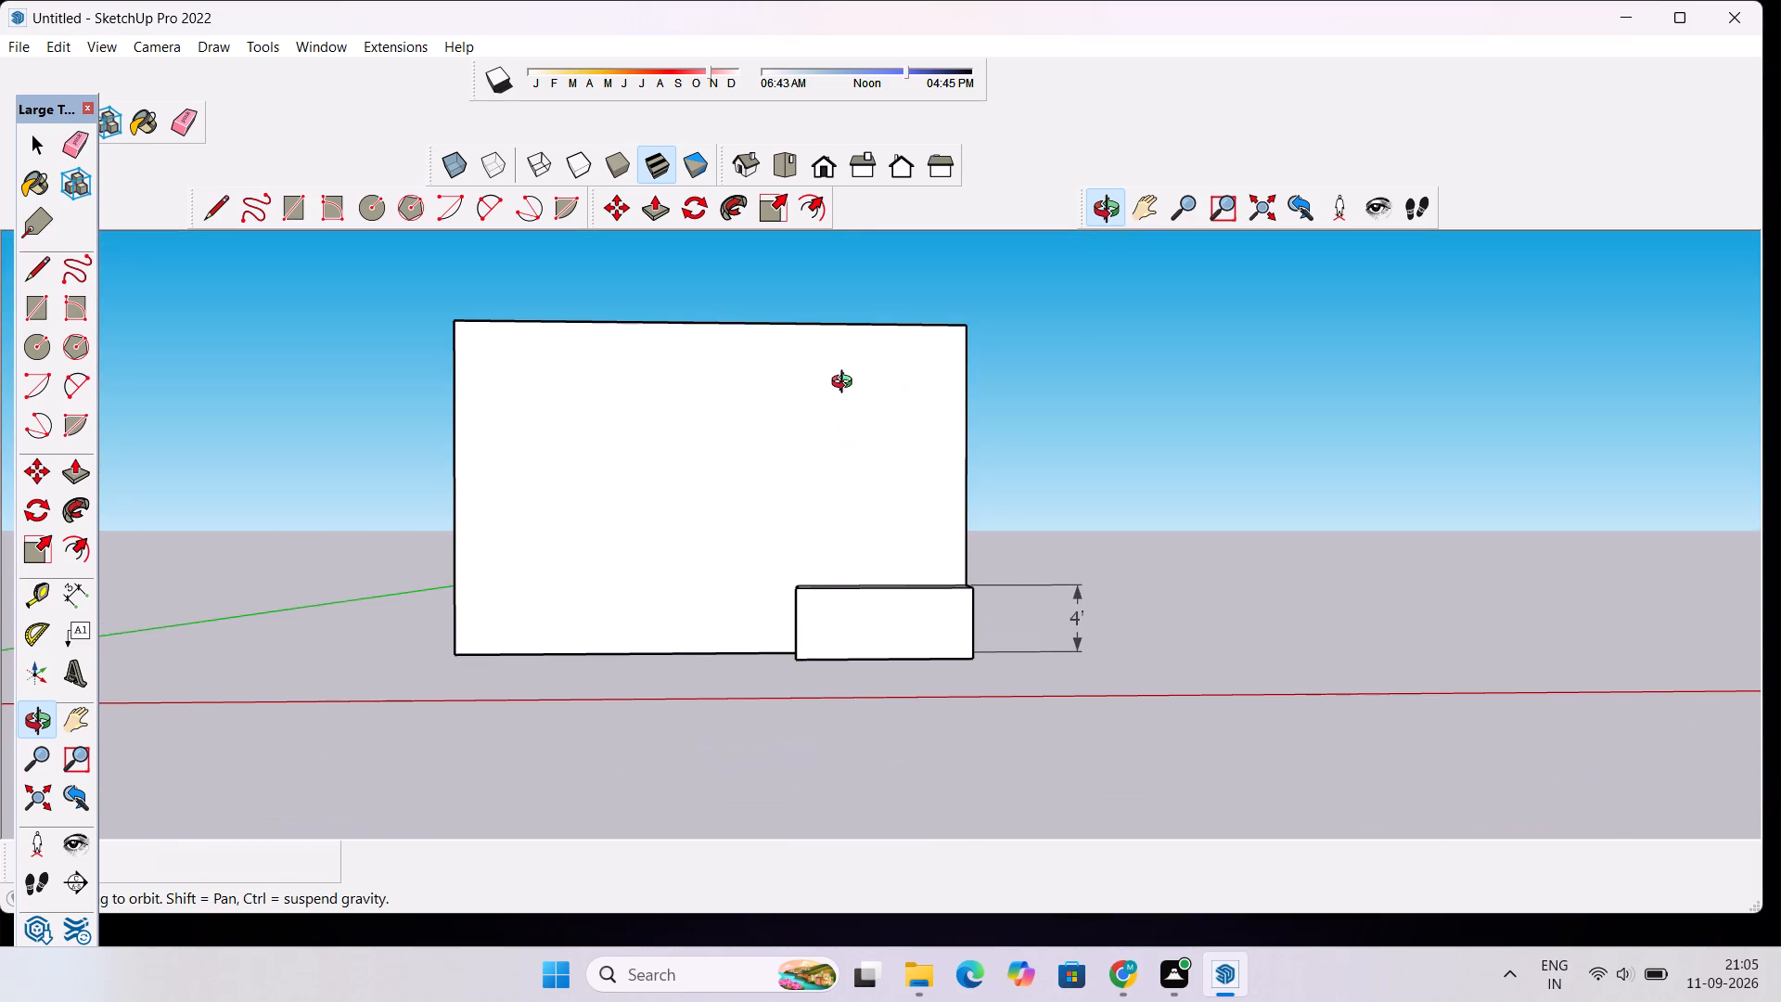
scroll(846, 384, "down", 4)
left_click_drag(836, 361, 856, 503, "shift")
scroll(849, 468, "down", 6, "shift")
left_click_drag(849, 481, 849, 579)
scroll(887, 540, "up", 7)
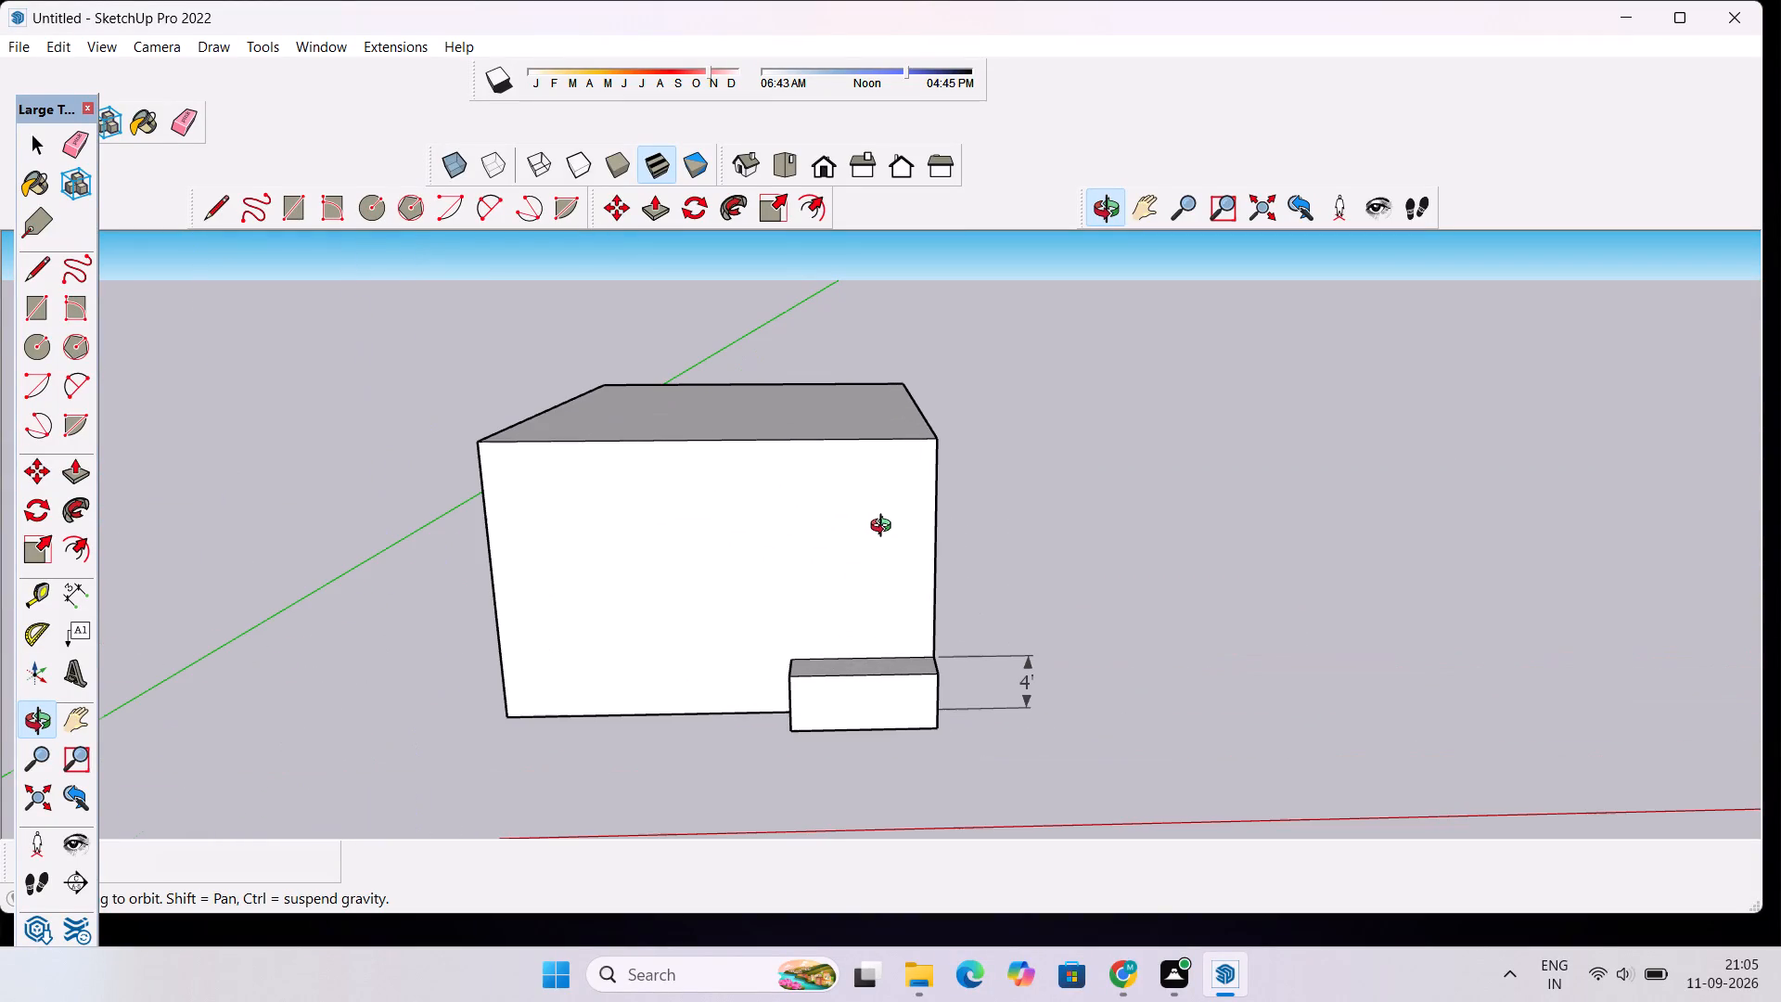
scroll(850, 507, "up", 4)
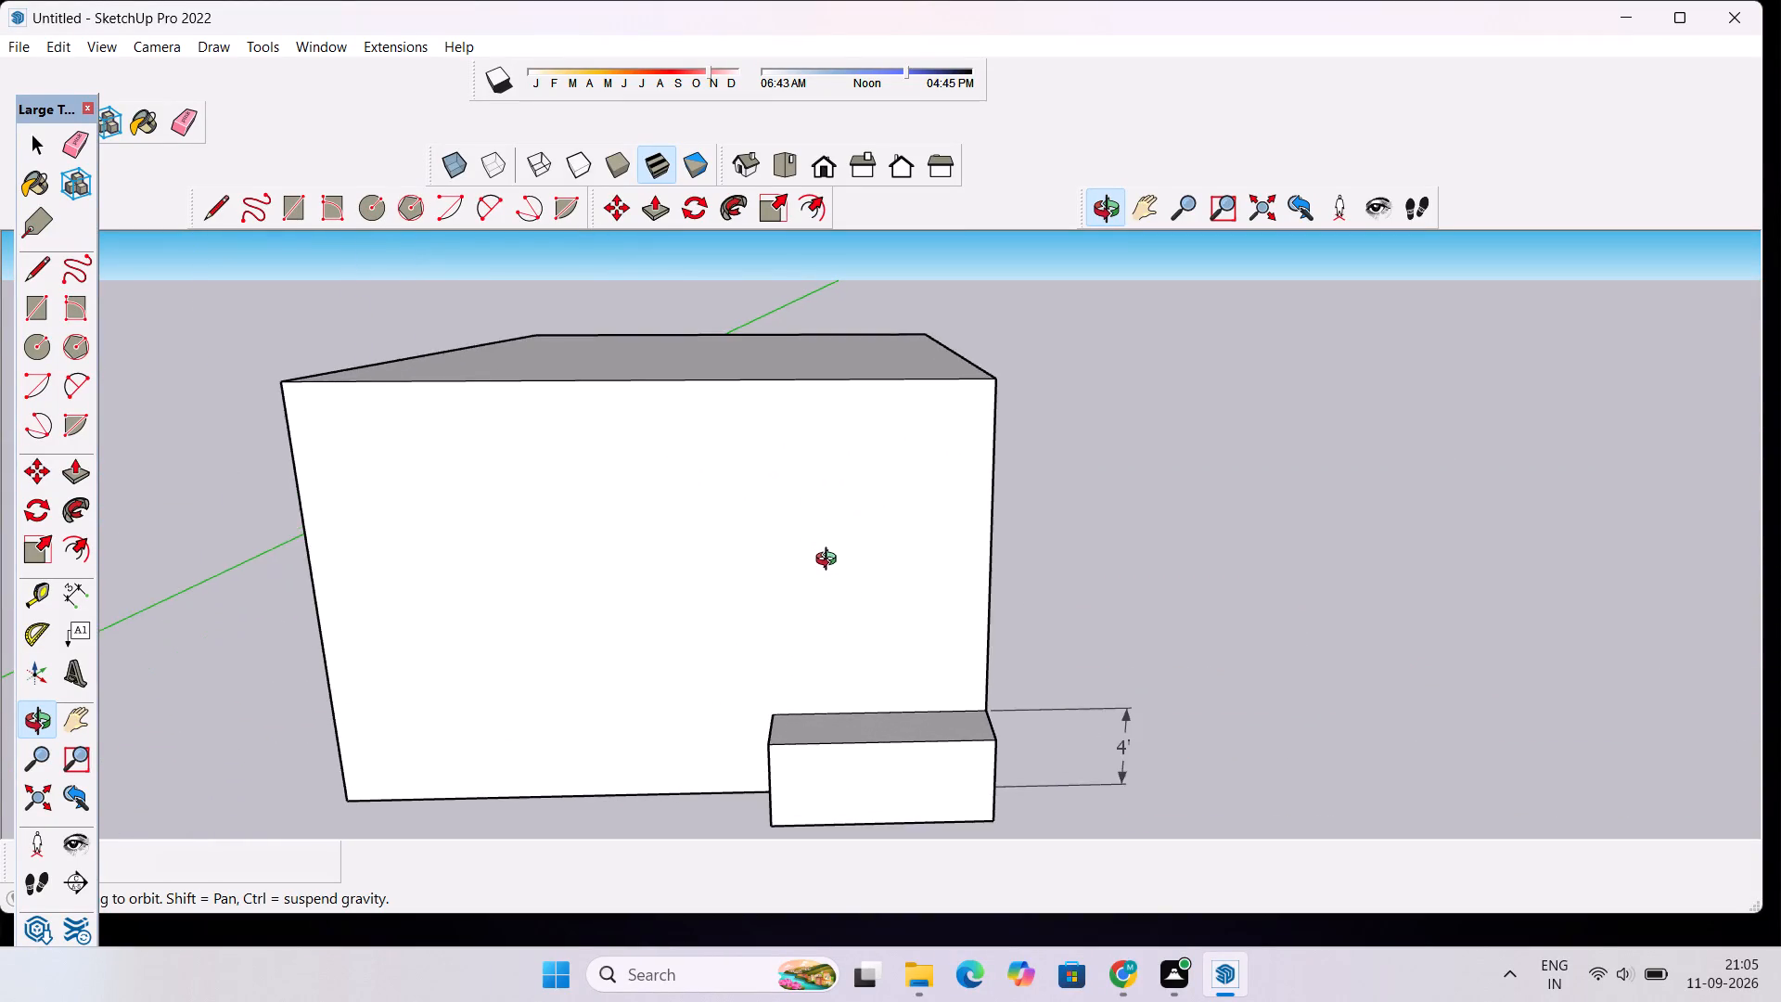
scroll(835, 558, "down", 6)
scroll(842, 540, "up", 4)
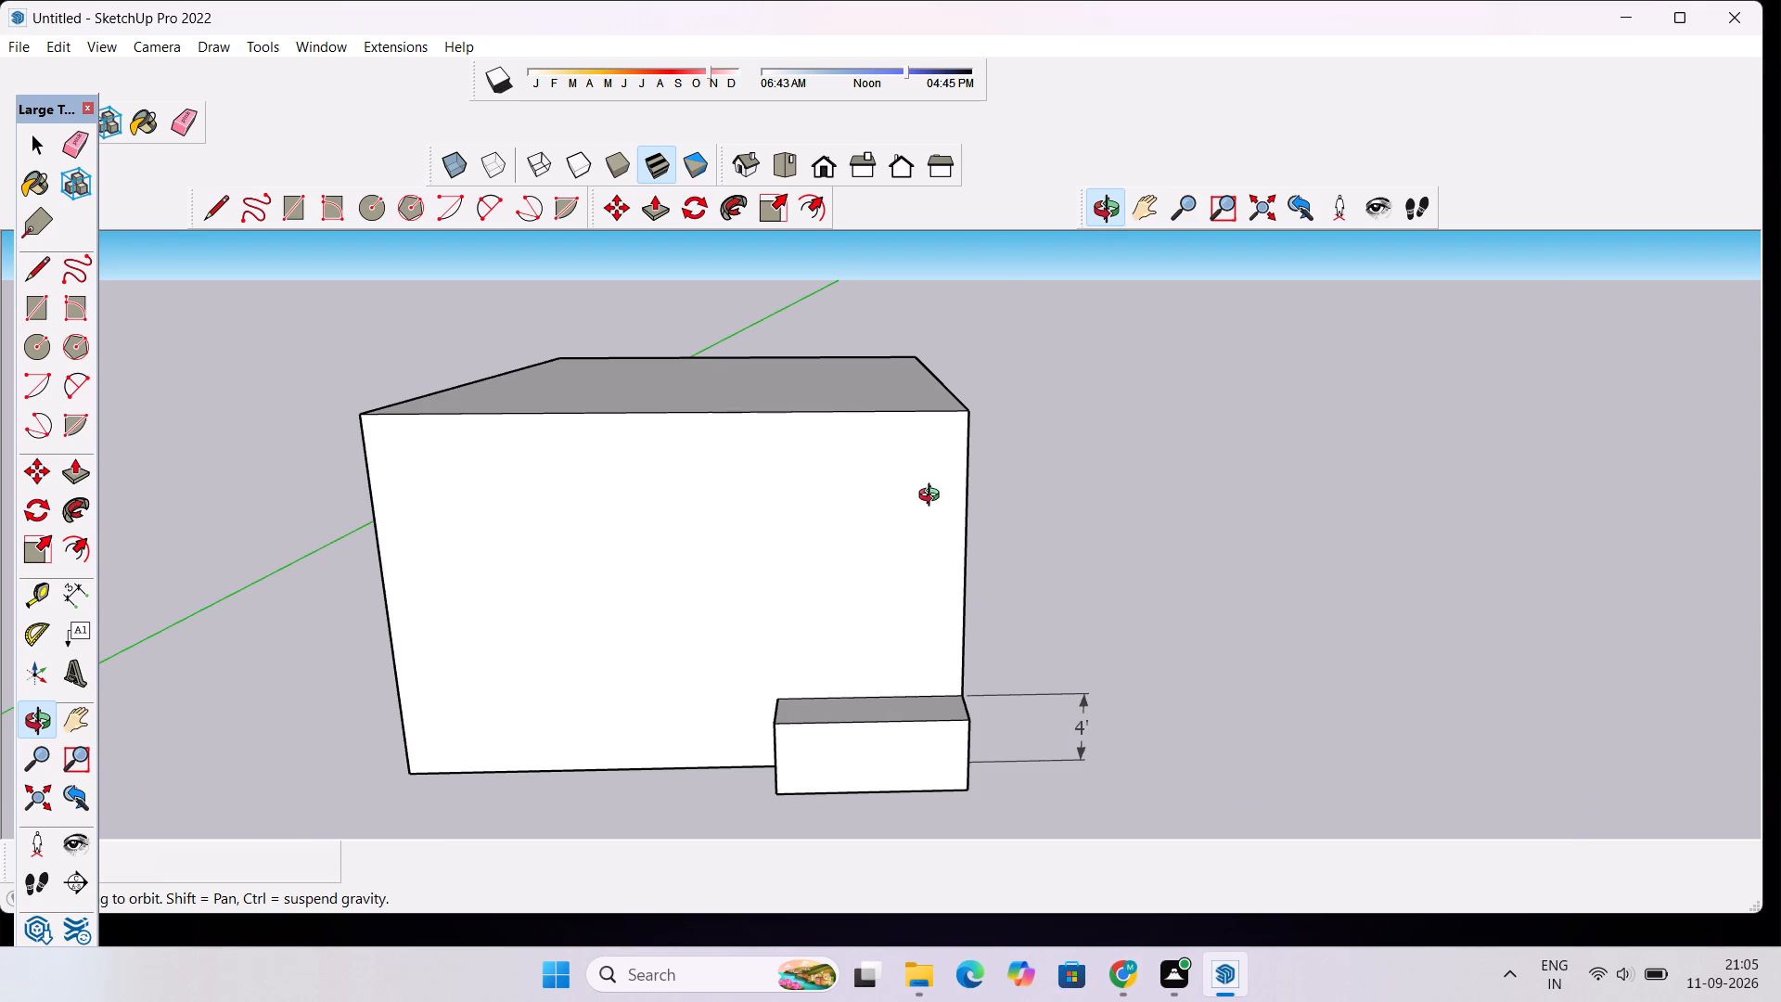
scroll(955, 479, "down", 2)
Place guides 1' inside each of the four edges of the building's top face.
left_click_drag(1011, 469, 446, 615)
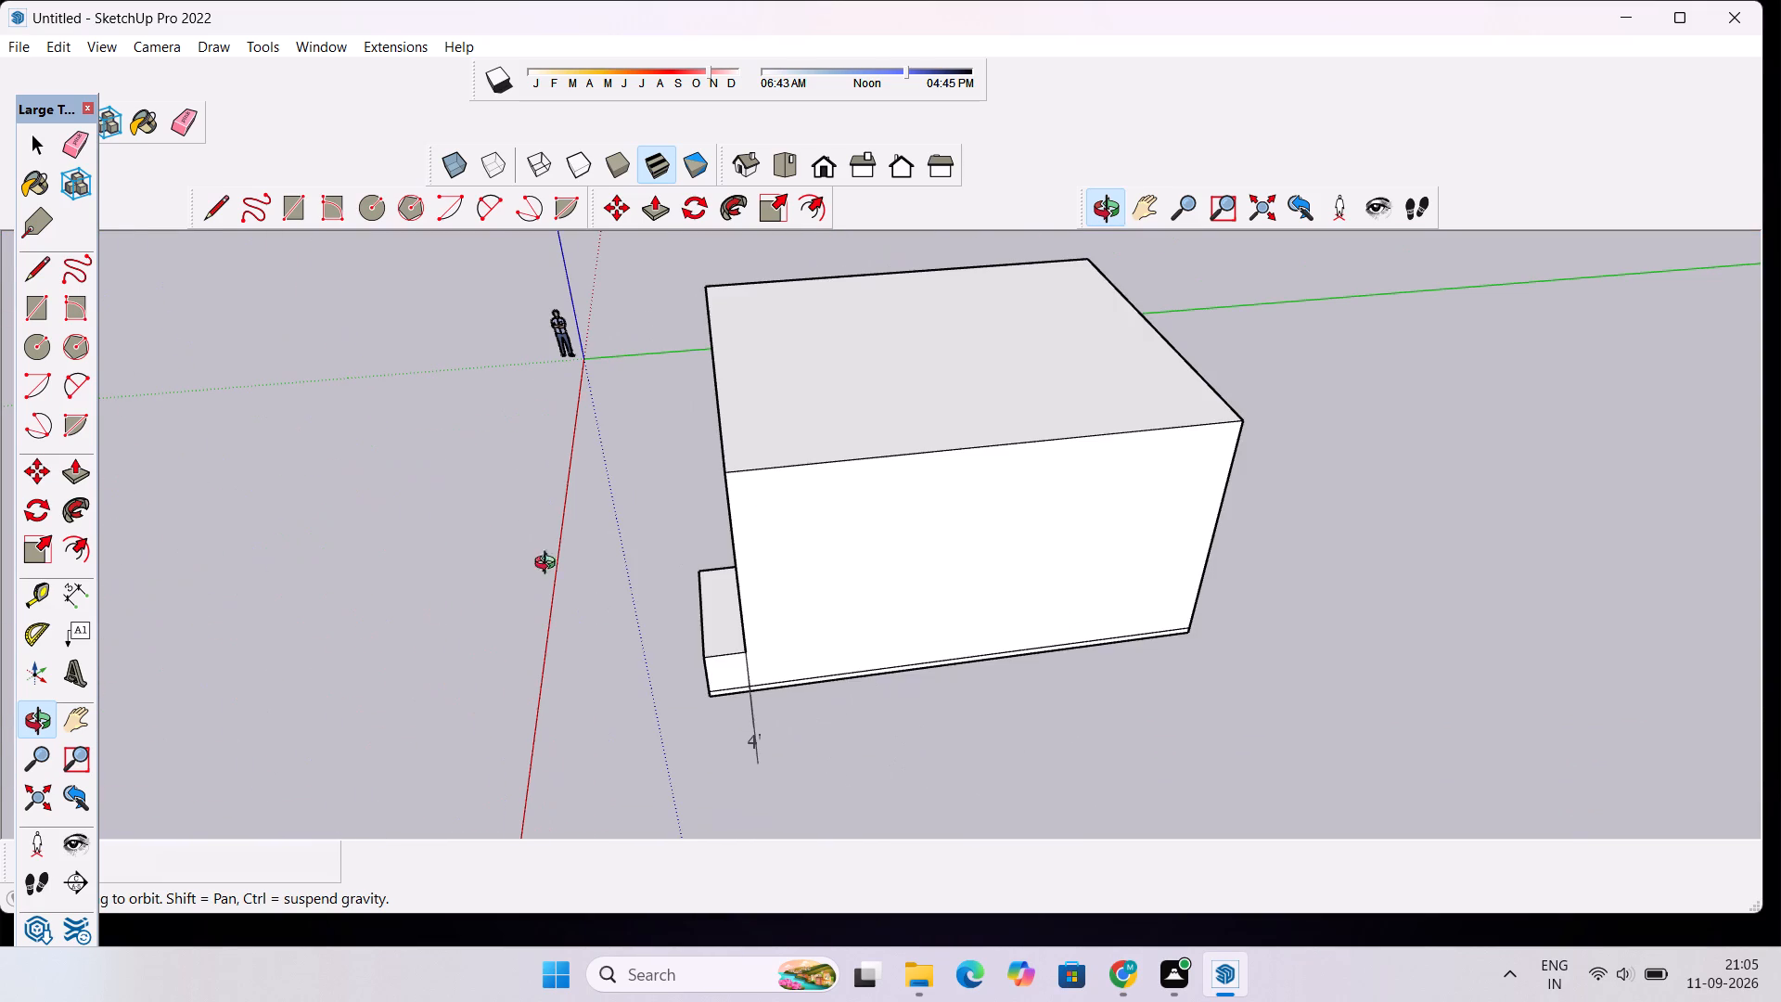
left_click_drag(1242, 363, 1117, 416)
scroll(1142, 276, "up", 2)
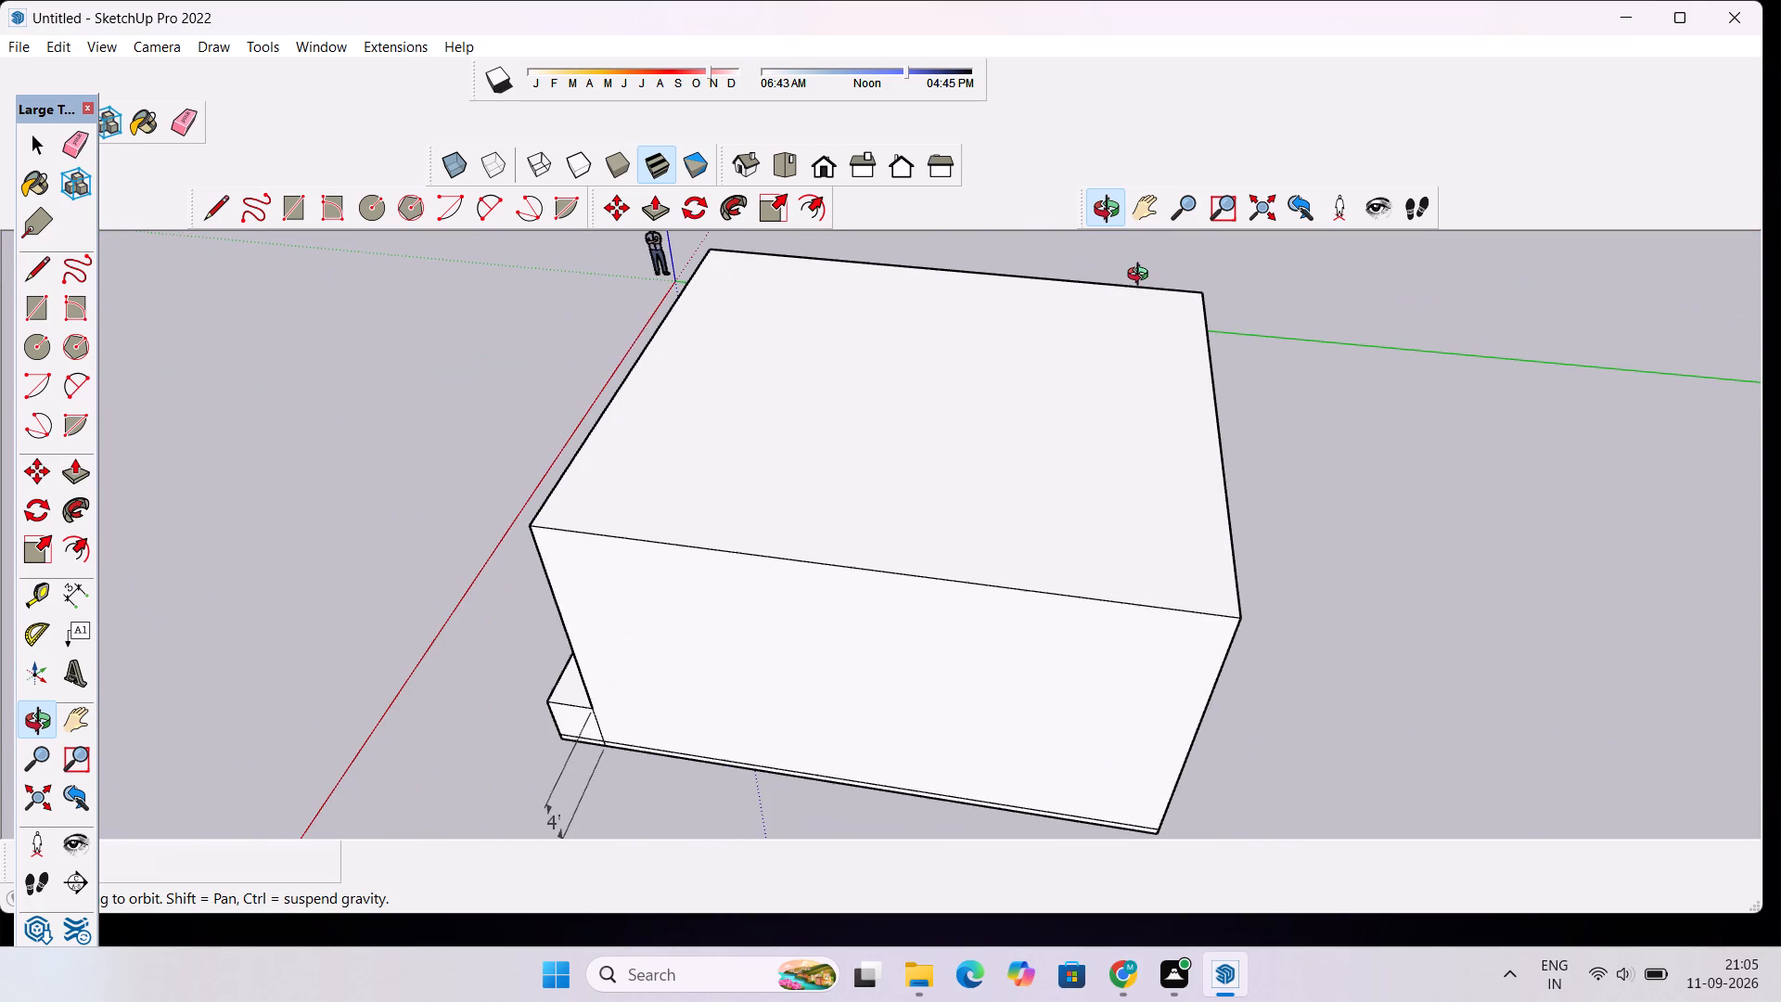
scroll(1142, 276, "up", 3)
scroll(1074, 369, "down", 1)
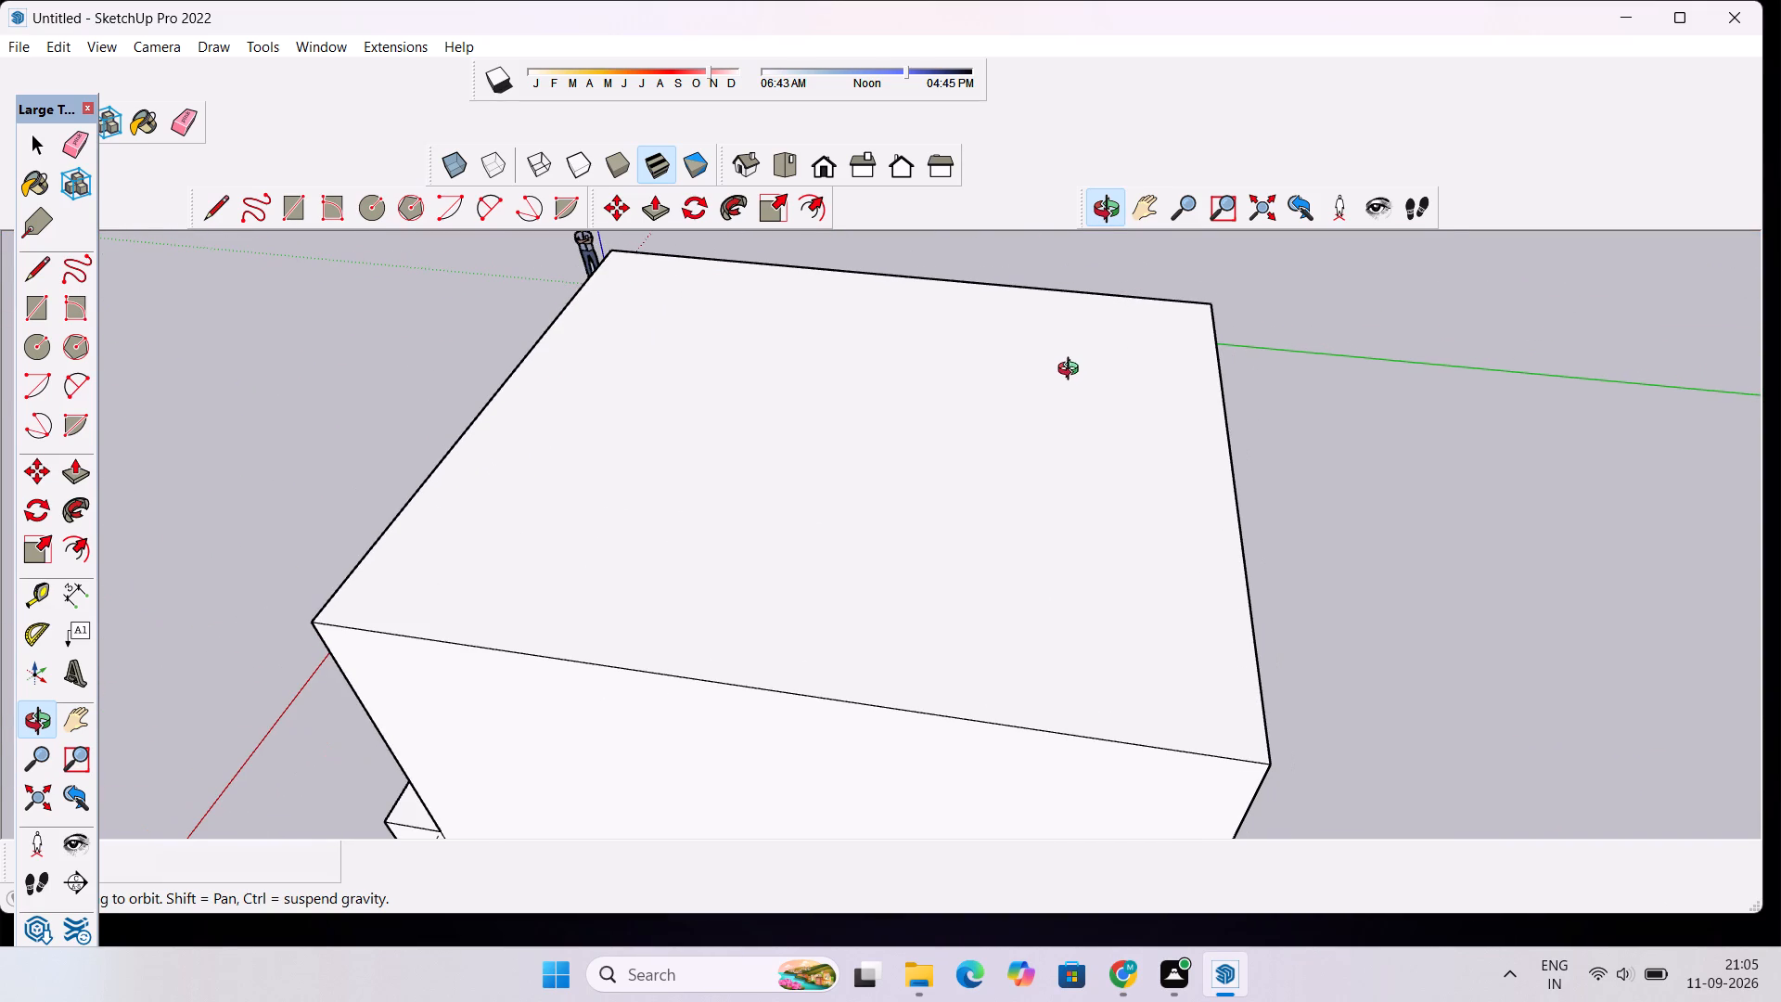
key("l")
key("t")
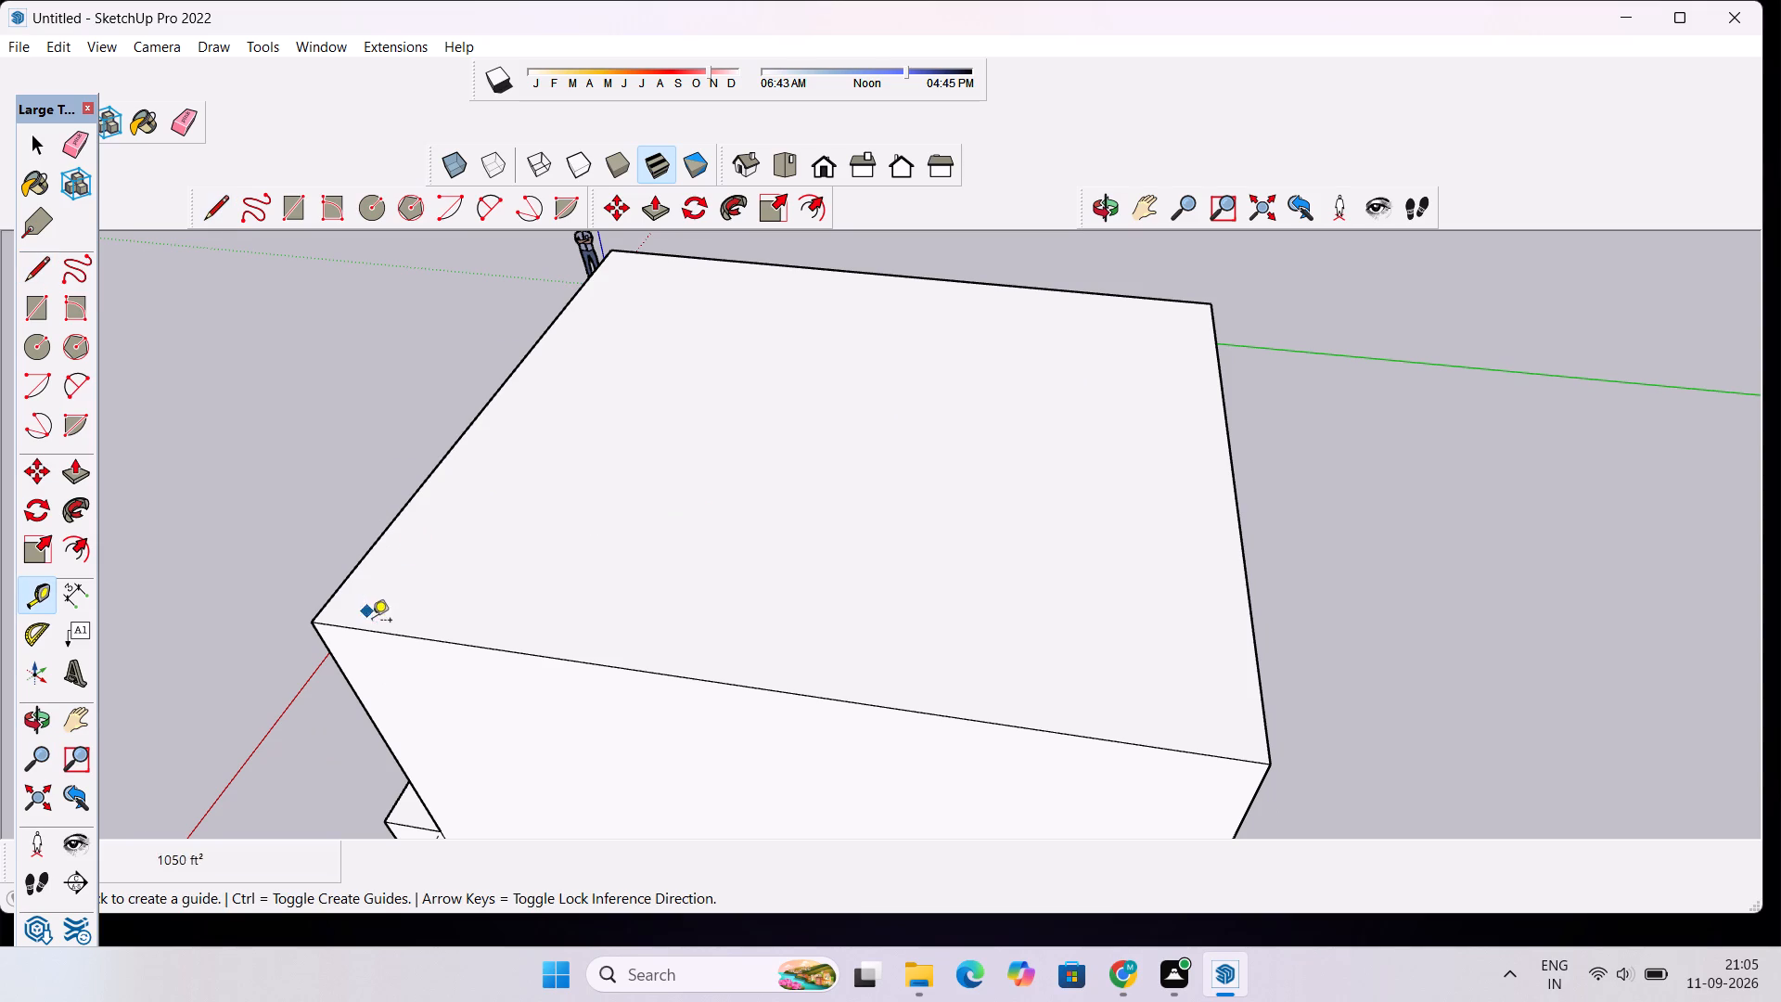
left_click(483, 654)
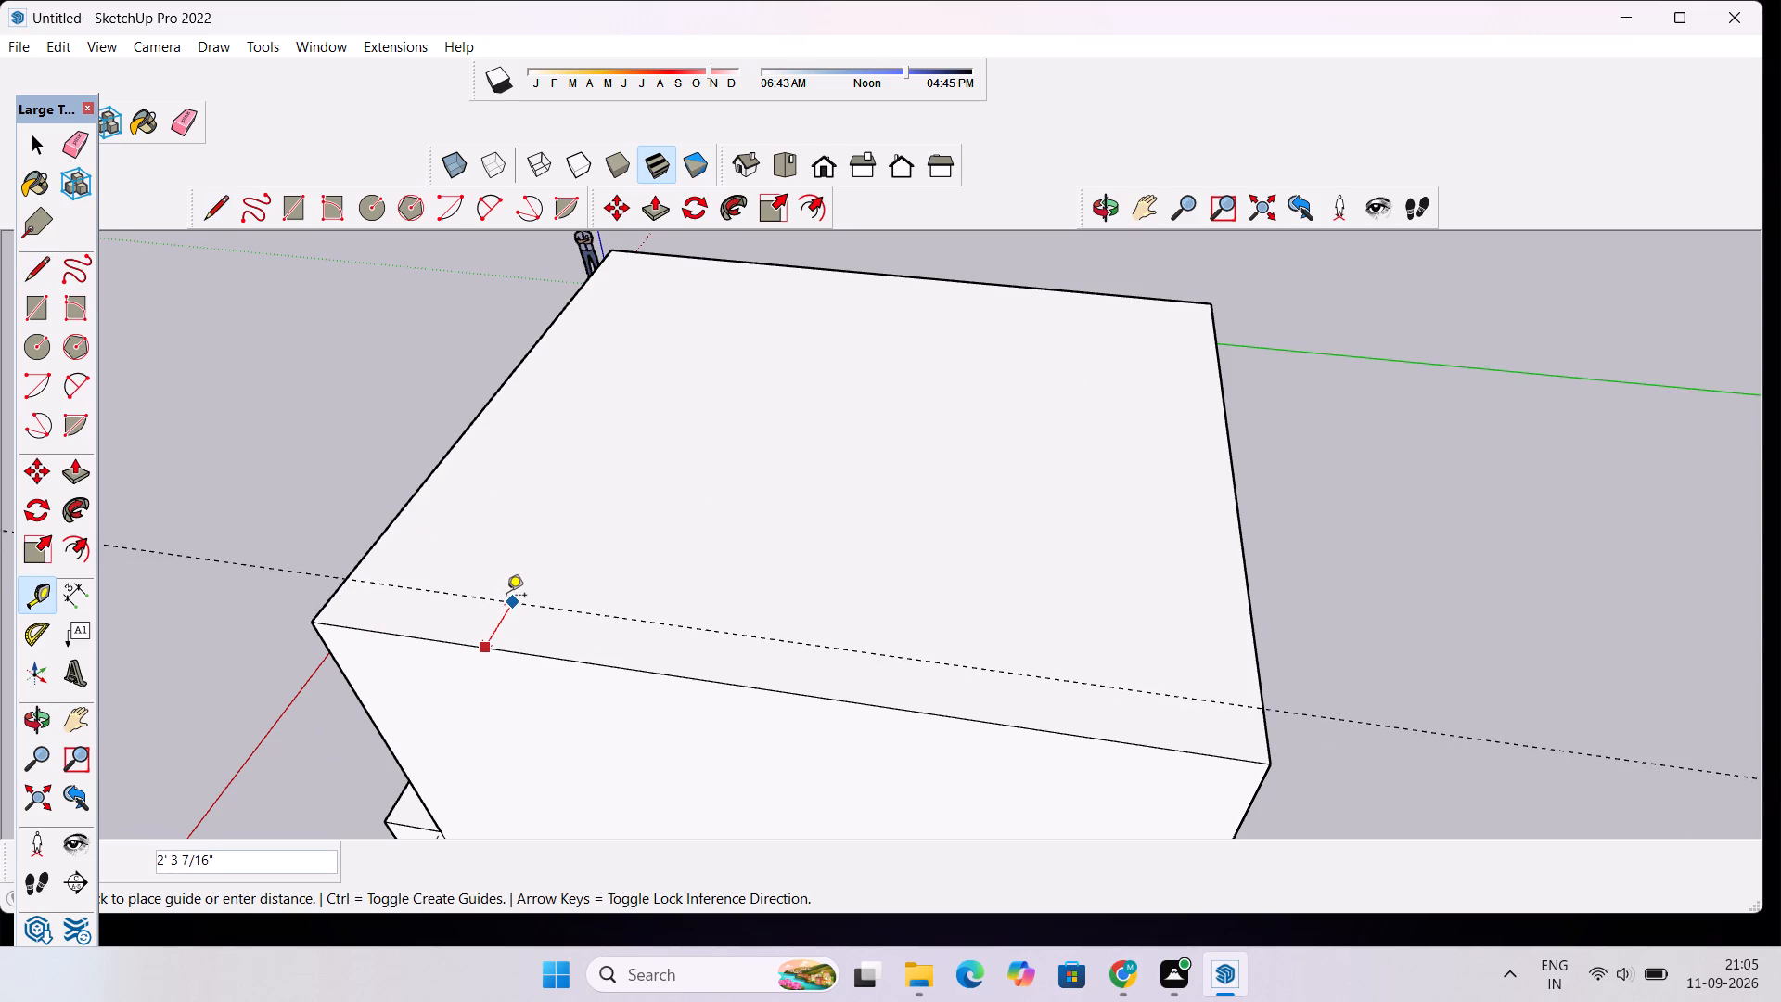
type("1'")
key("Return")
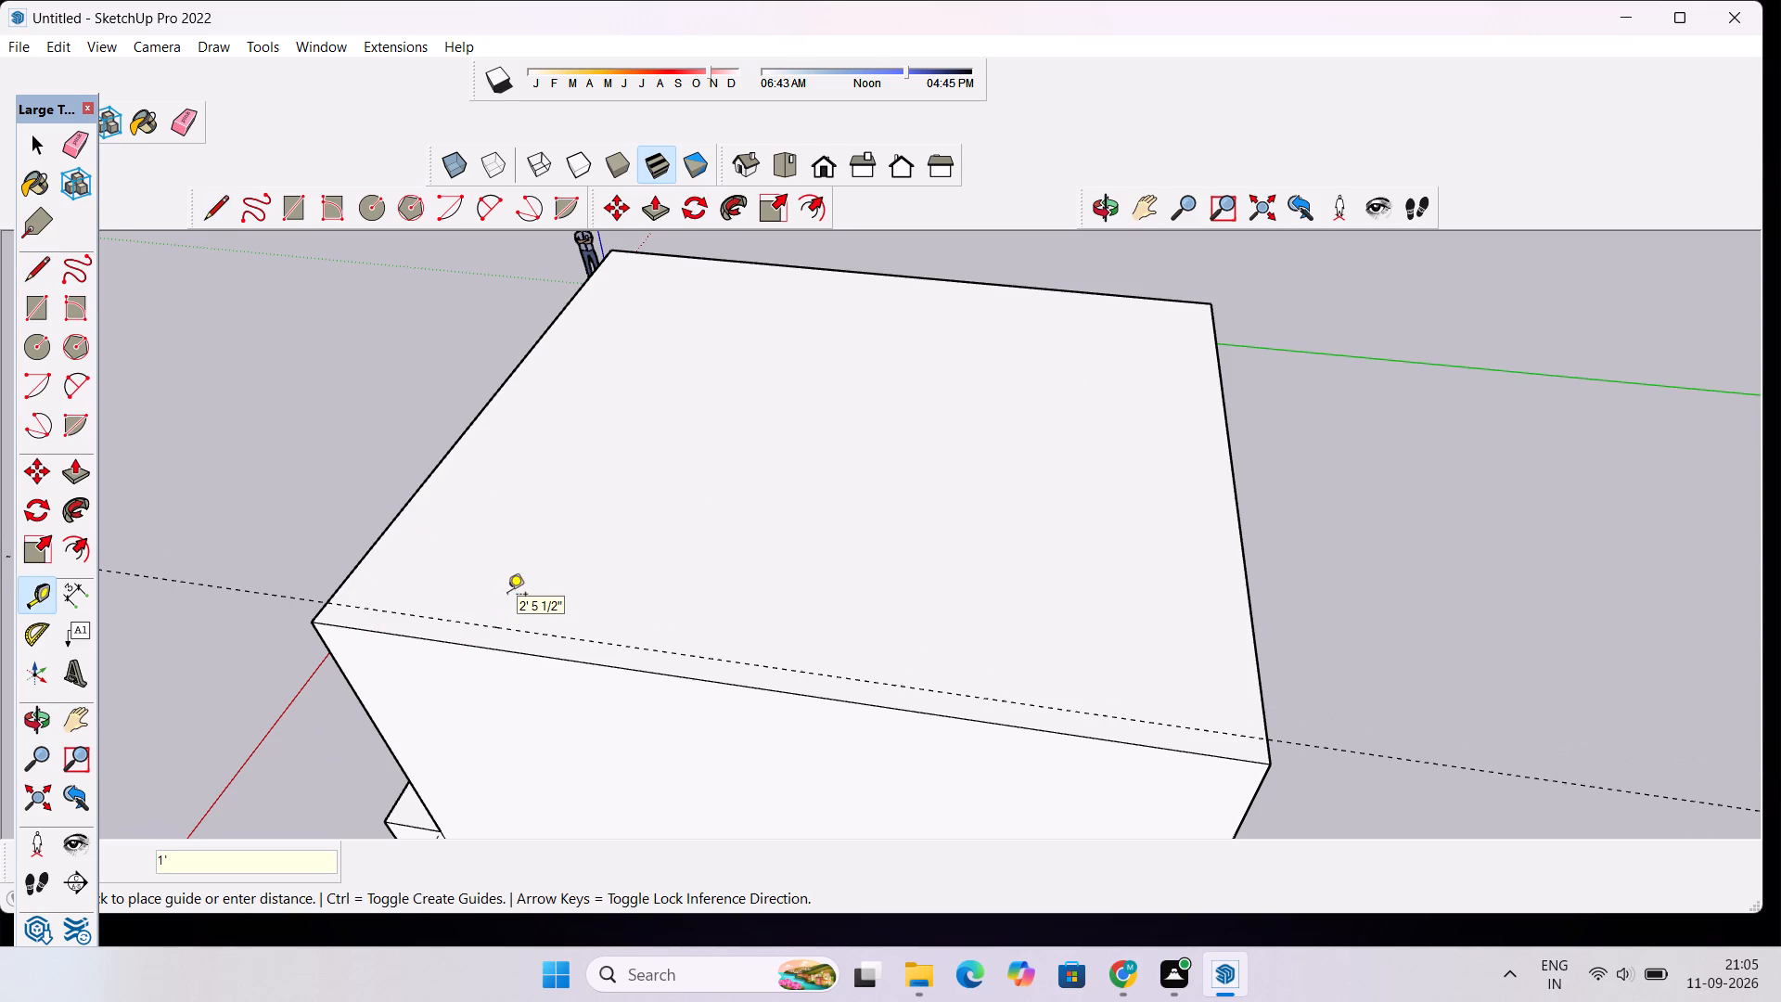
left_click(429, 485)
type("1'")
key("Return")
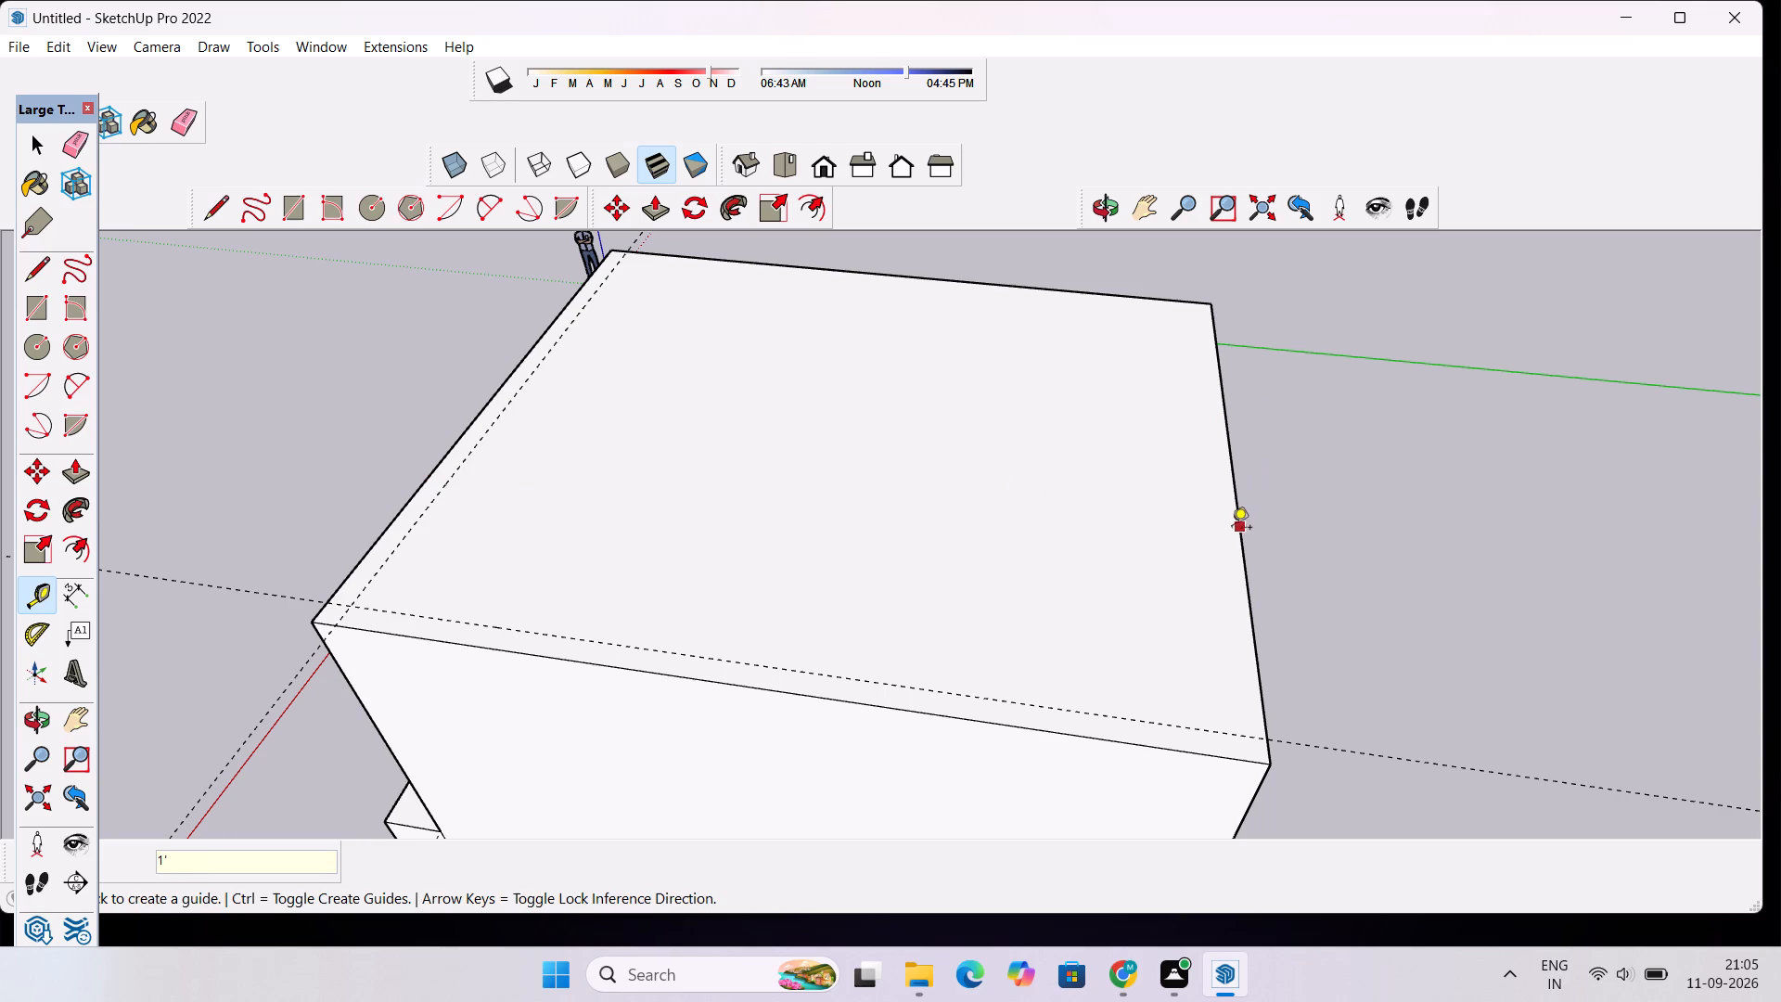
left_click(1241, 560)
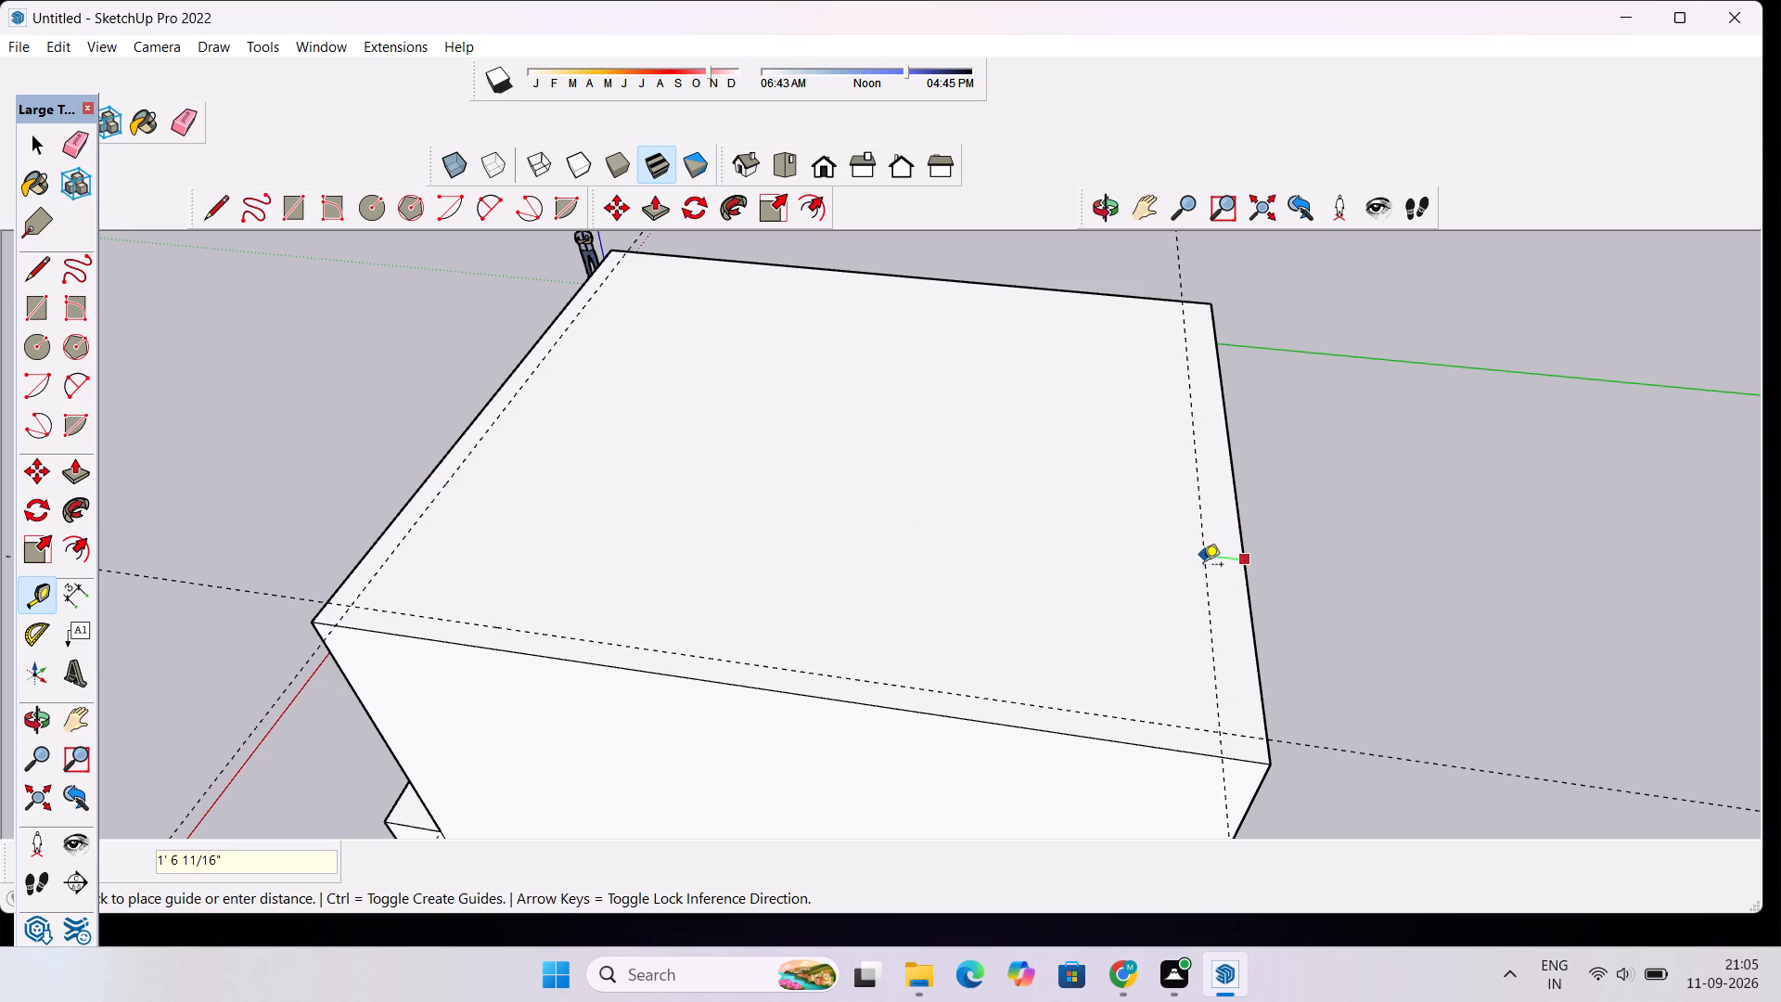
type("1'")
key("Return")
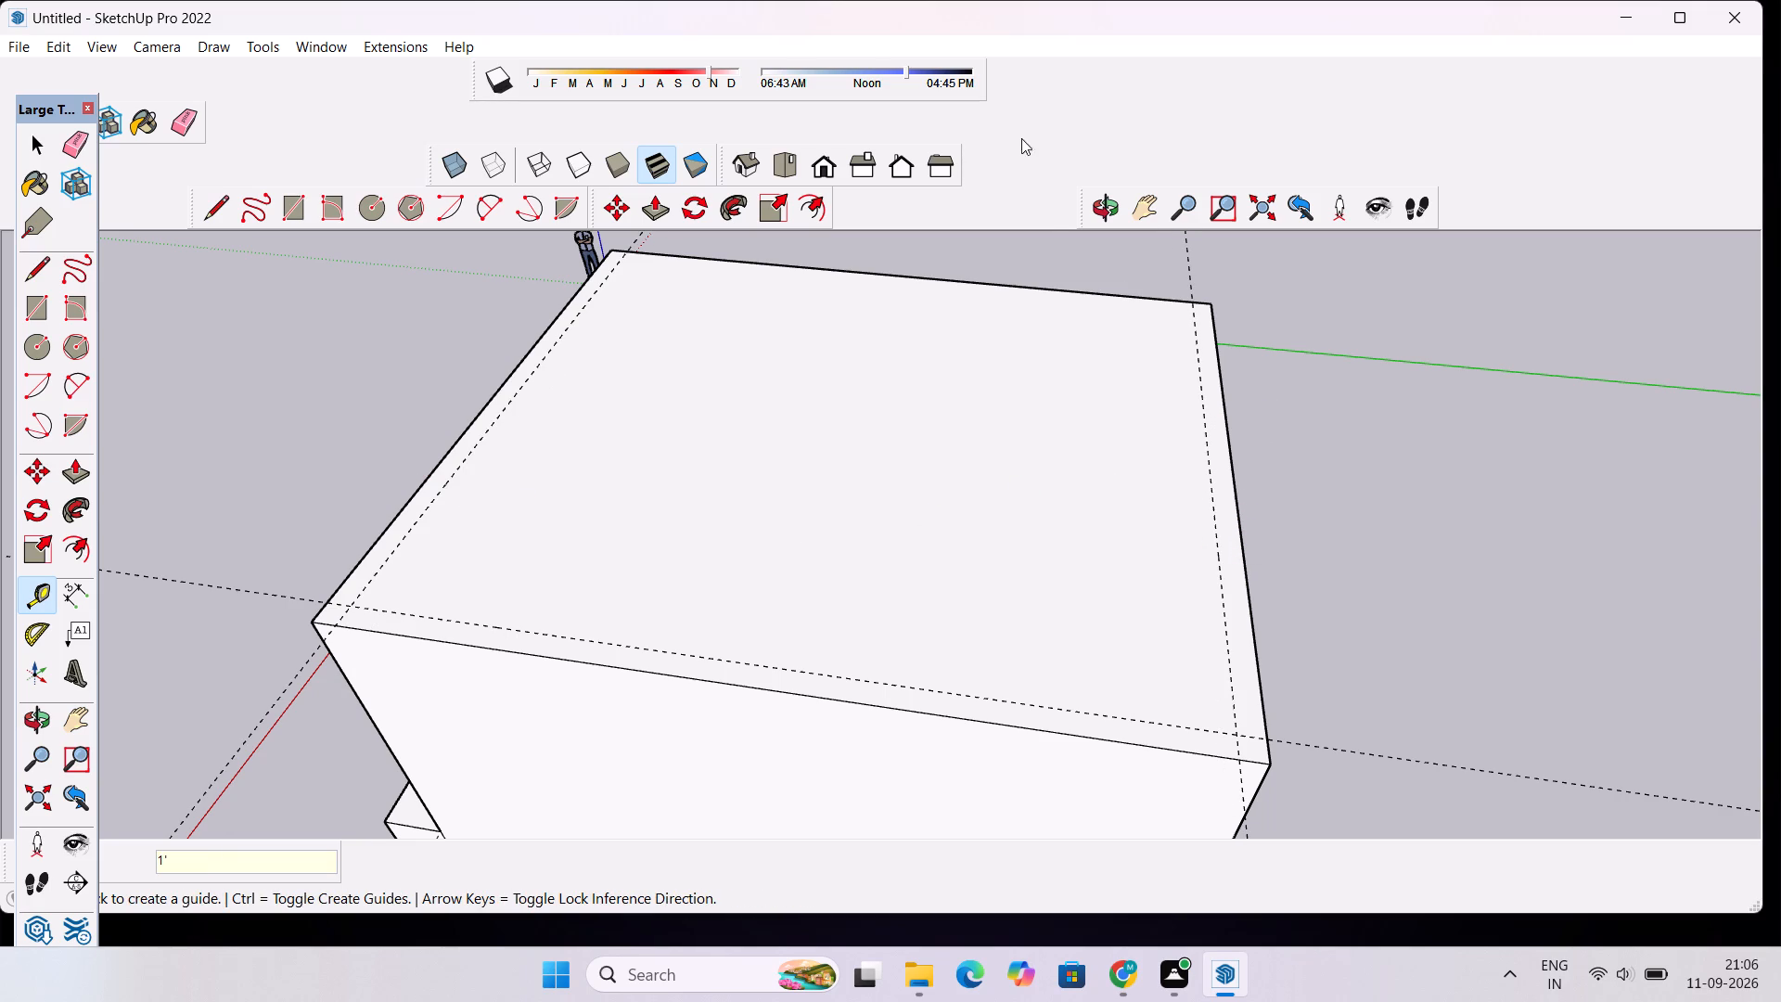
left_click(1059, 296)
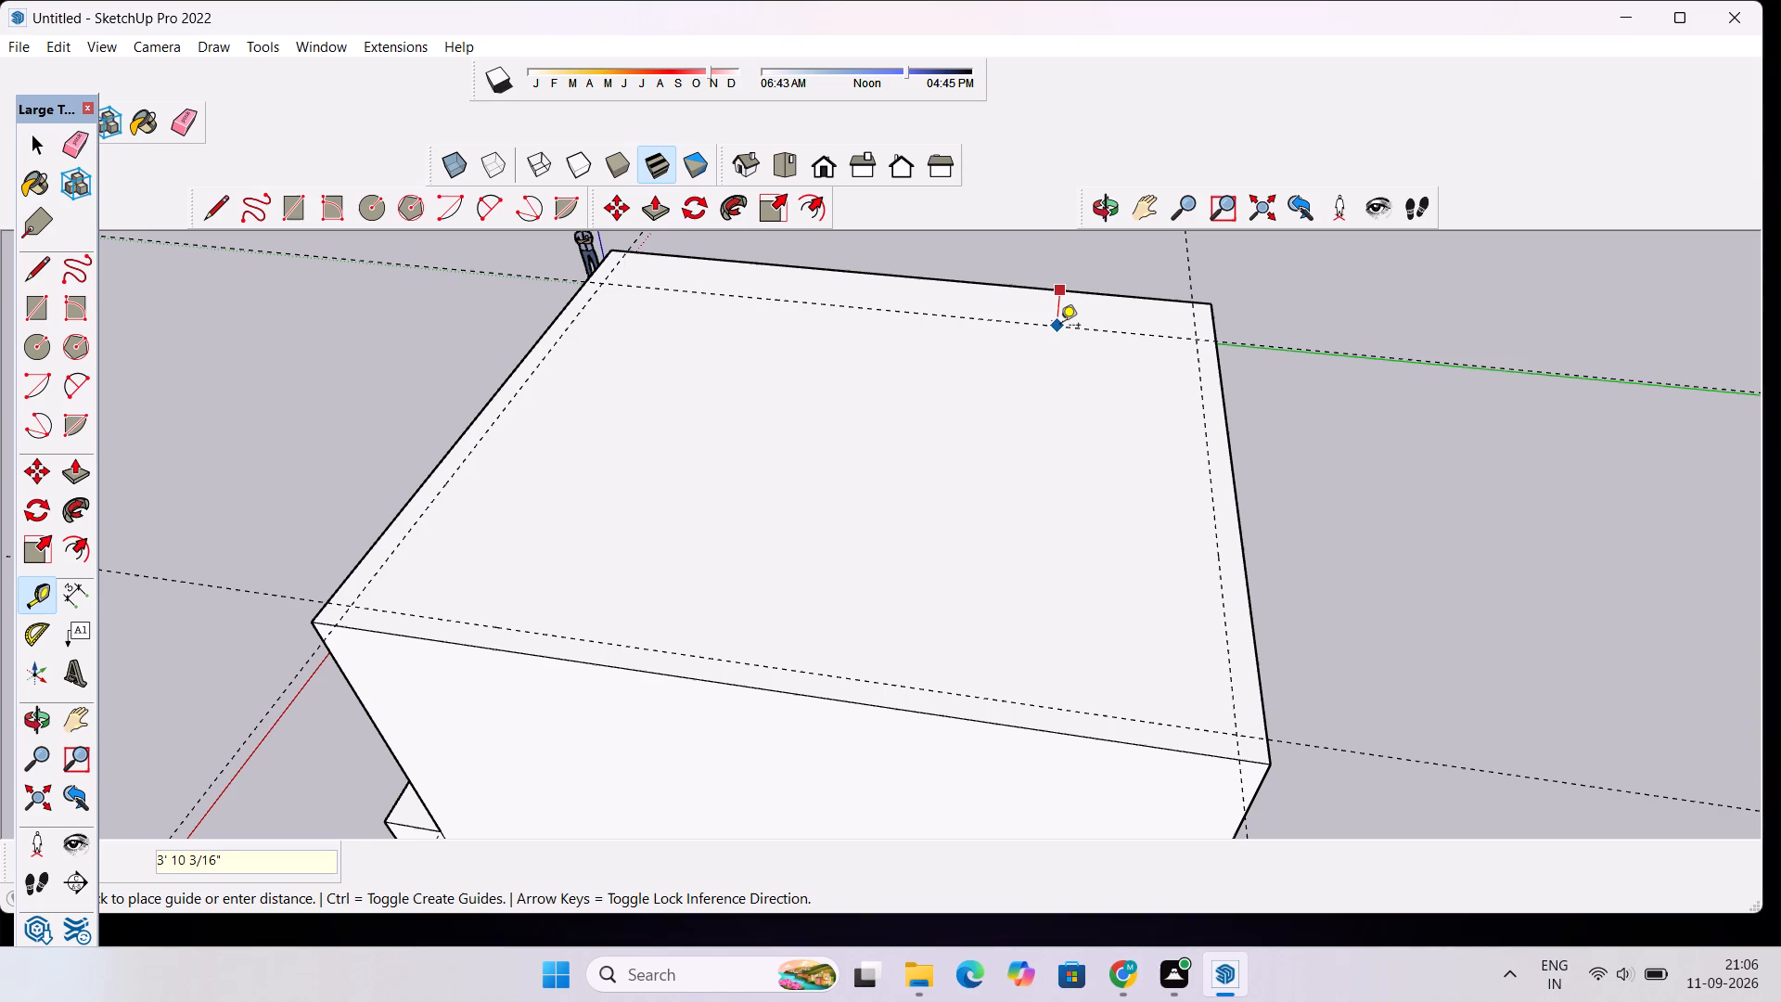
type("1'")
key("Return")
key("space")
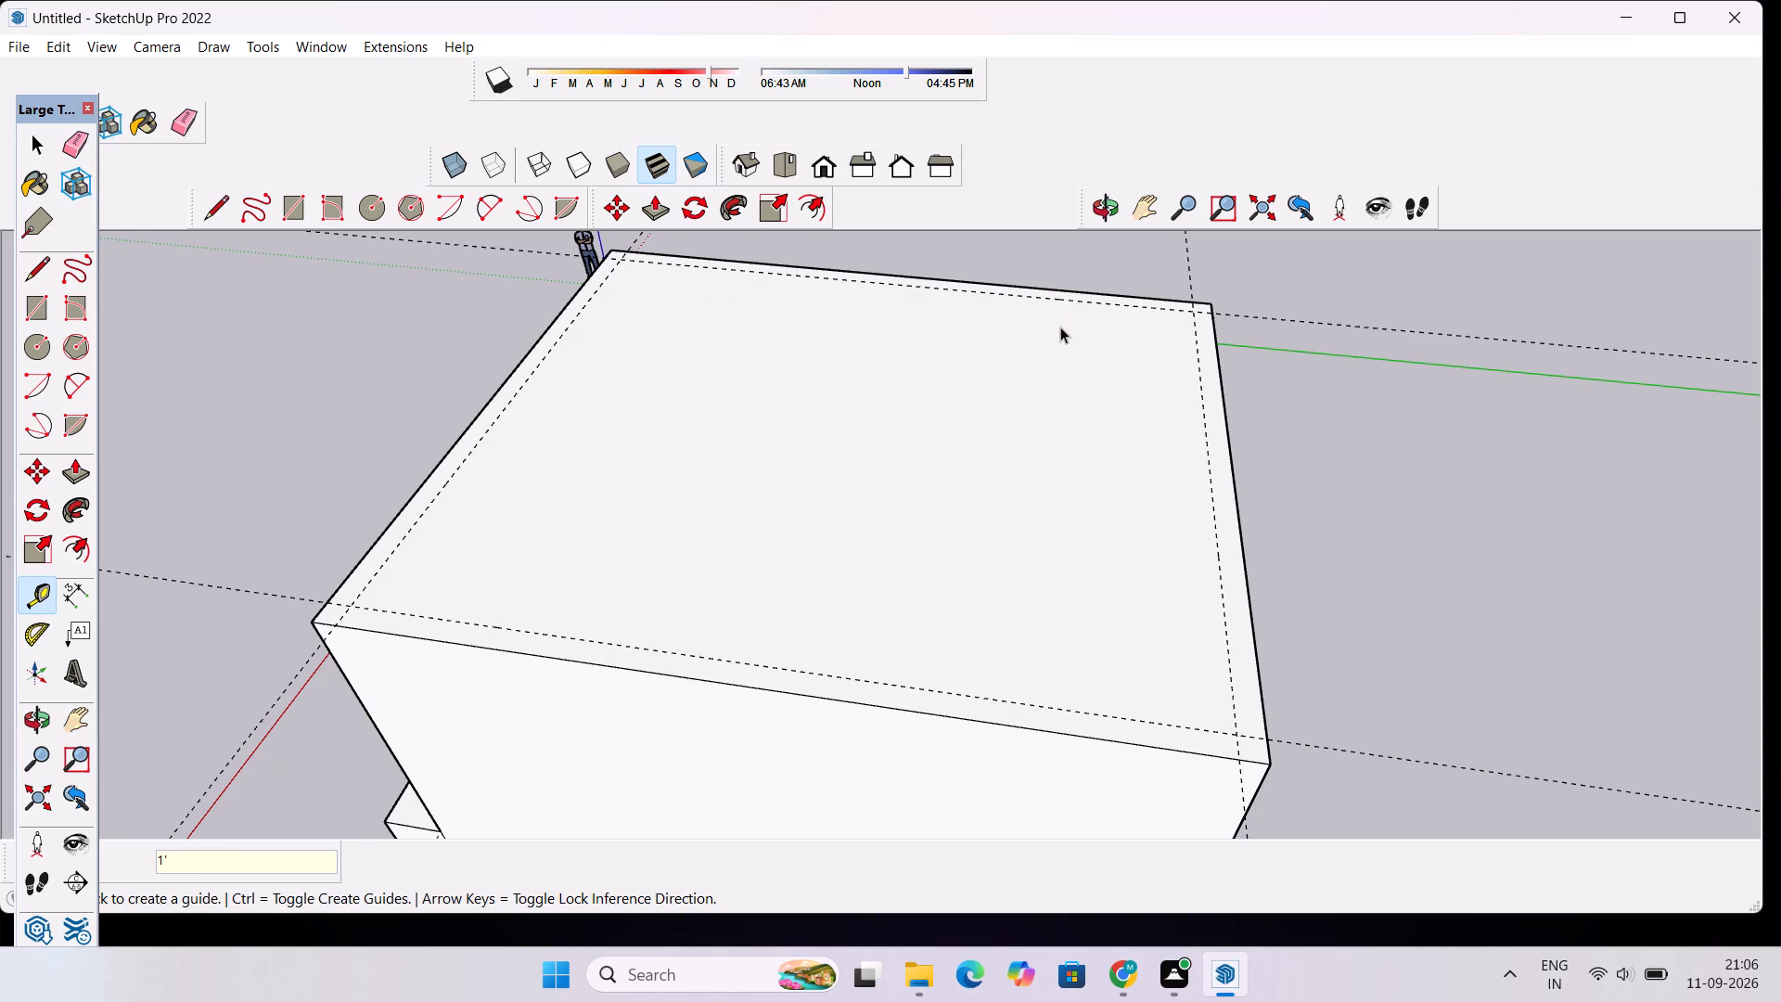
Draw a rectangle on the top face between the diagonally opposite guide intersections, 1' inside the roof edges.
key("r")
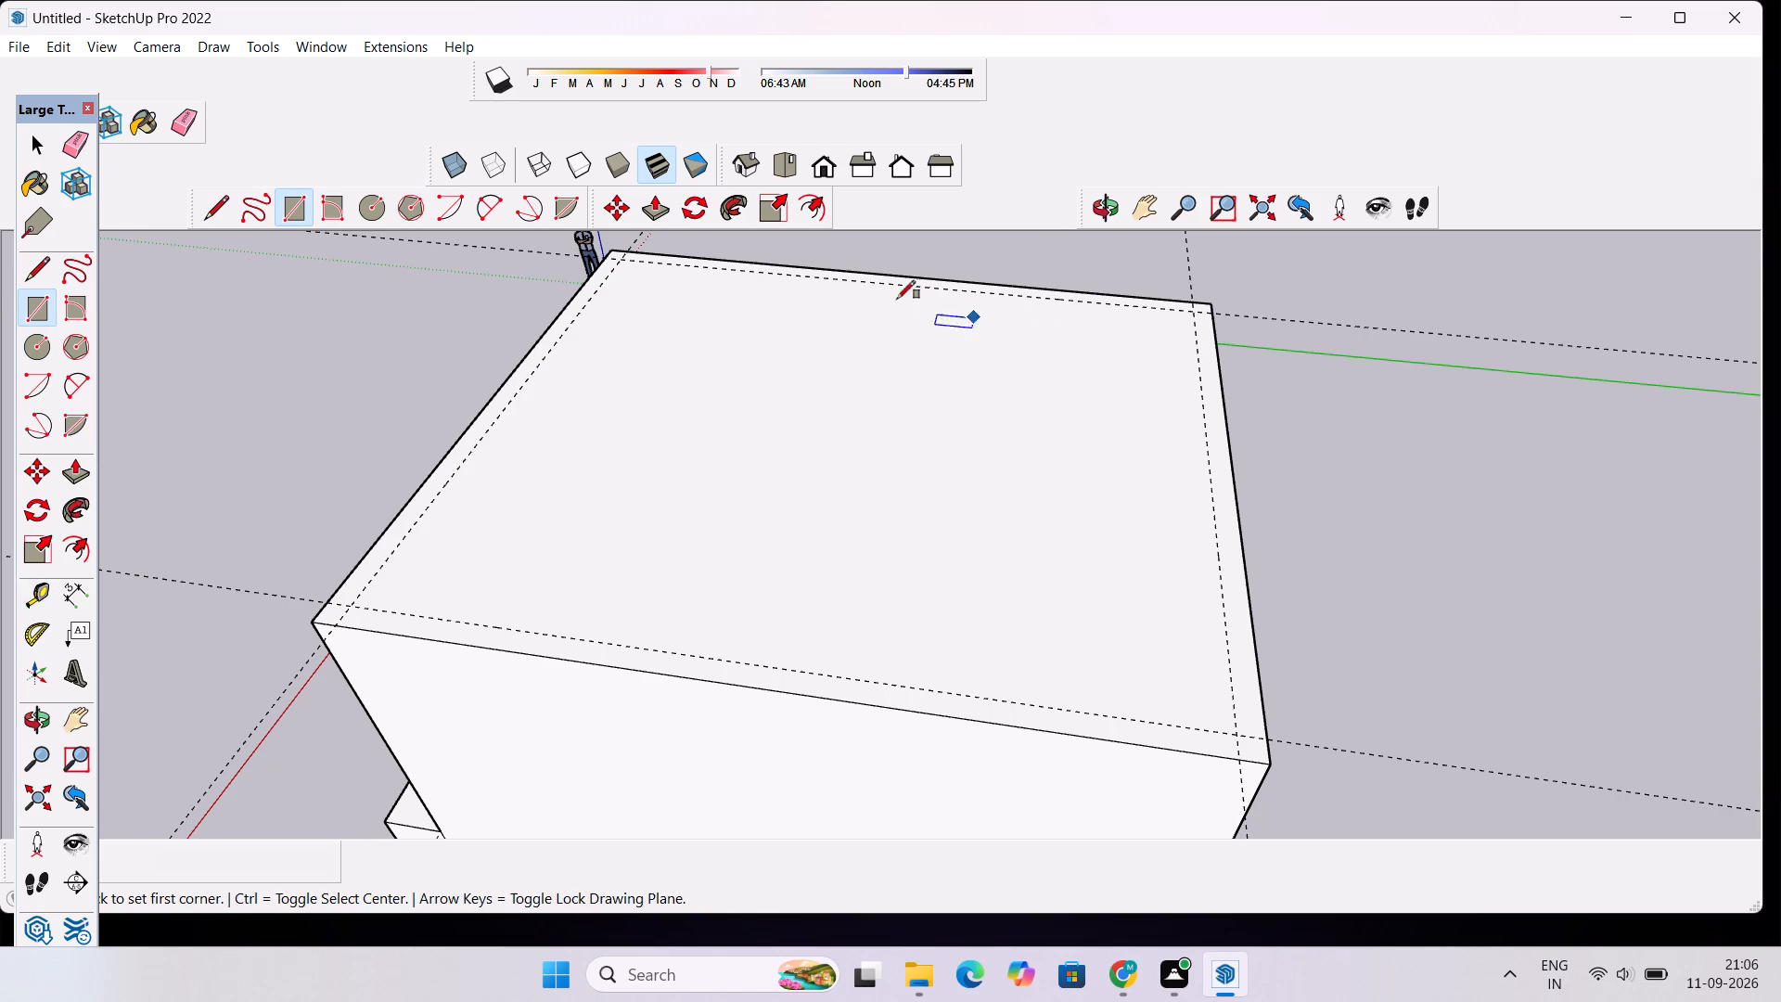
left_click(624, 258)
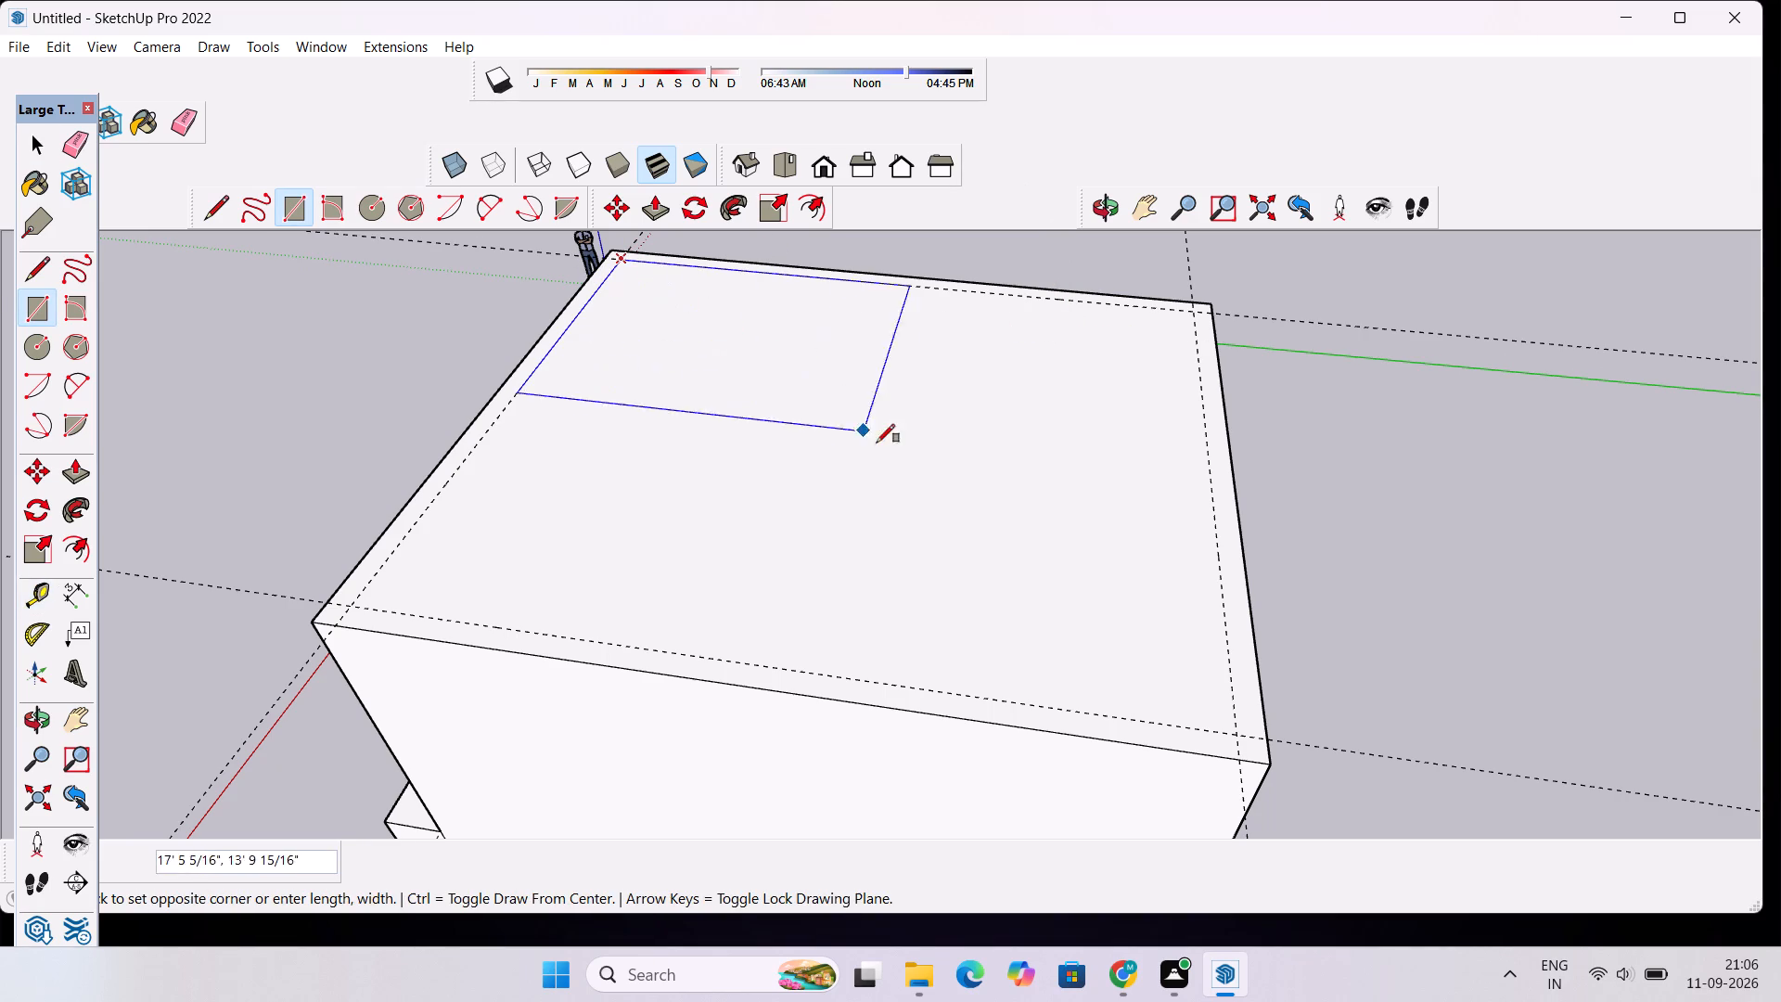
left_click(1240, 733)
key("space")
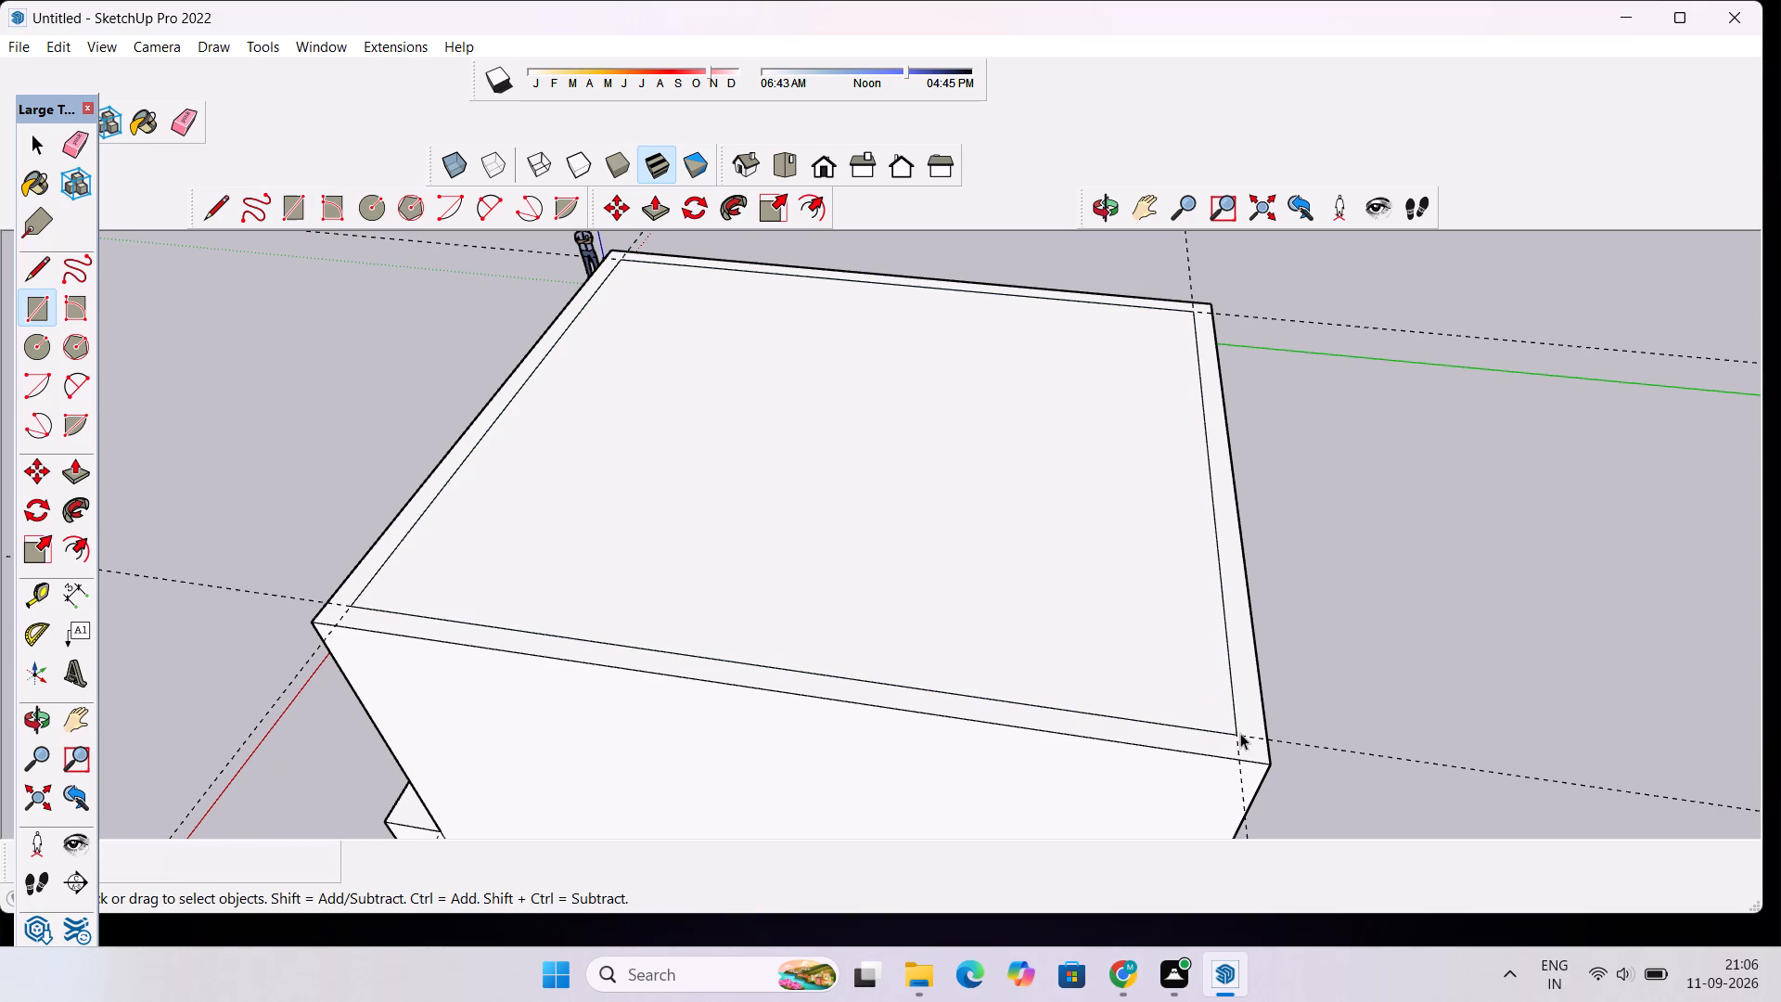
Erase the four construction guides around the building's top face.
type("e")
left_click_drag(1398, 315, 1402, 332)
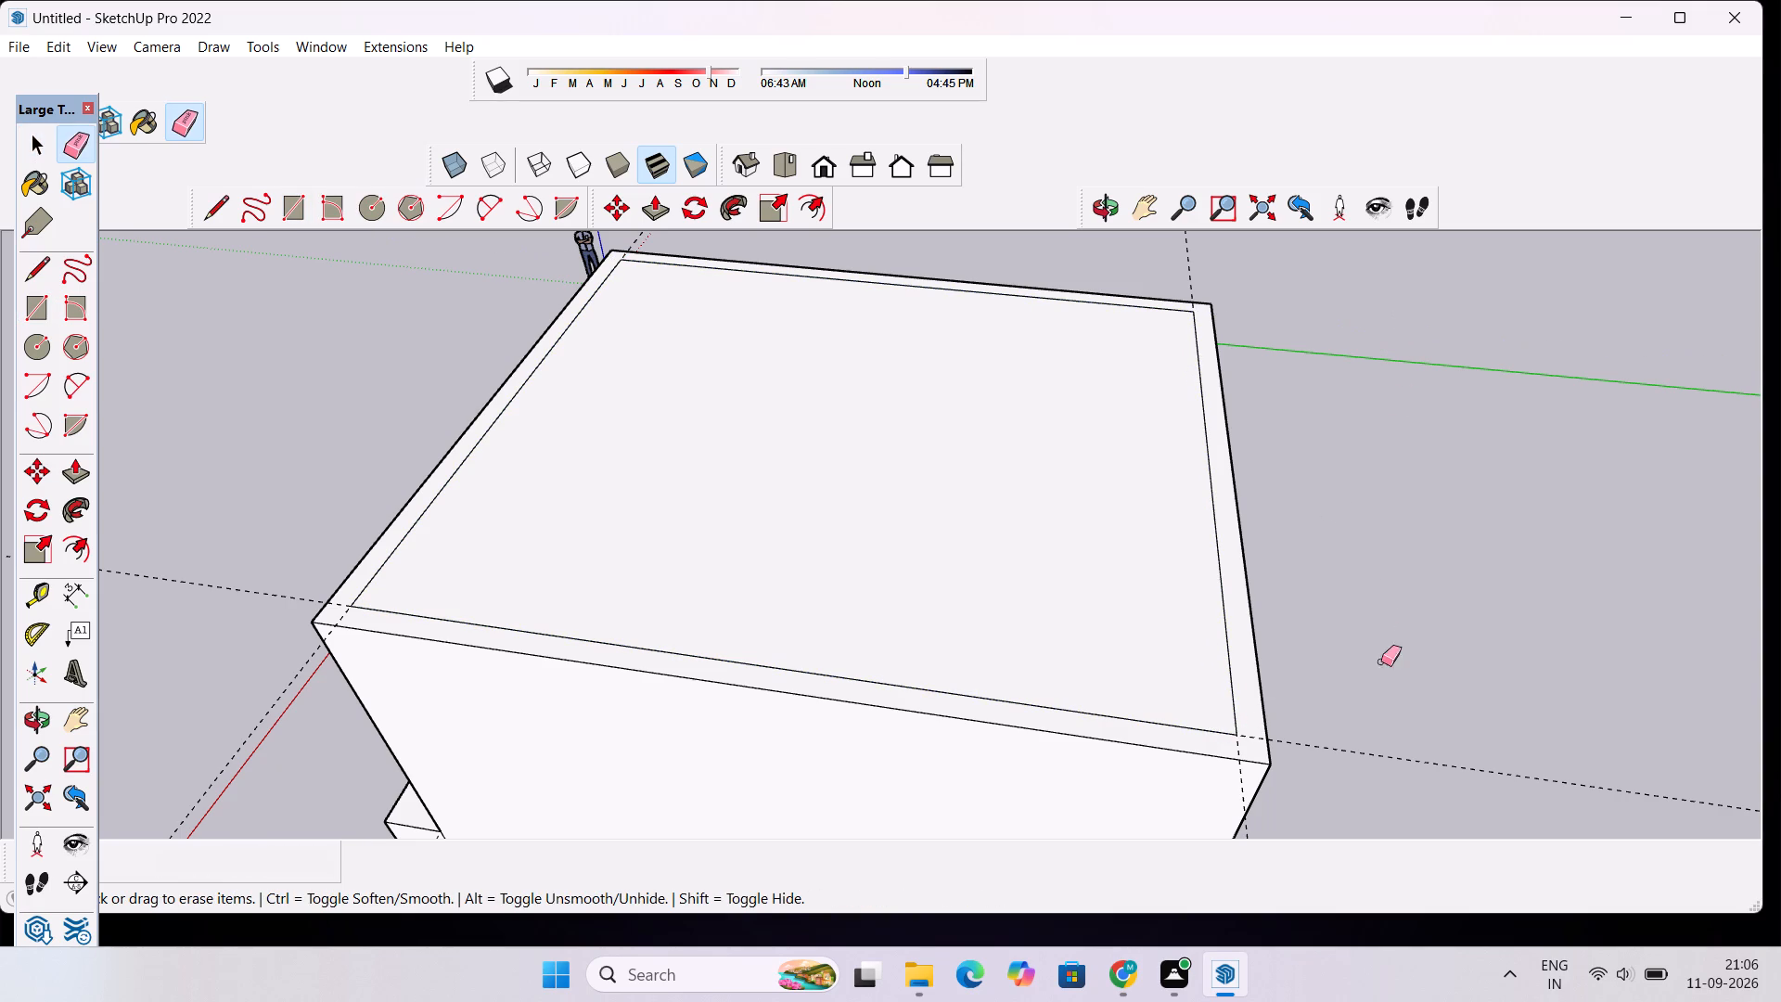
left_click_drag(1381, 663, 1390, 772)
left_click_drag(1177, 270, 1179, 269)
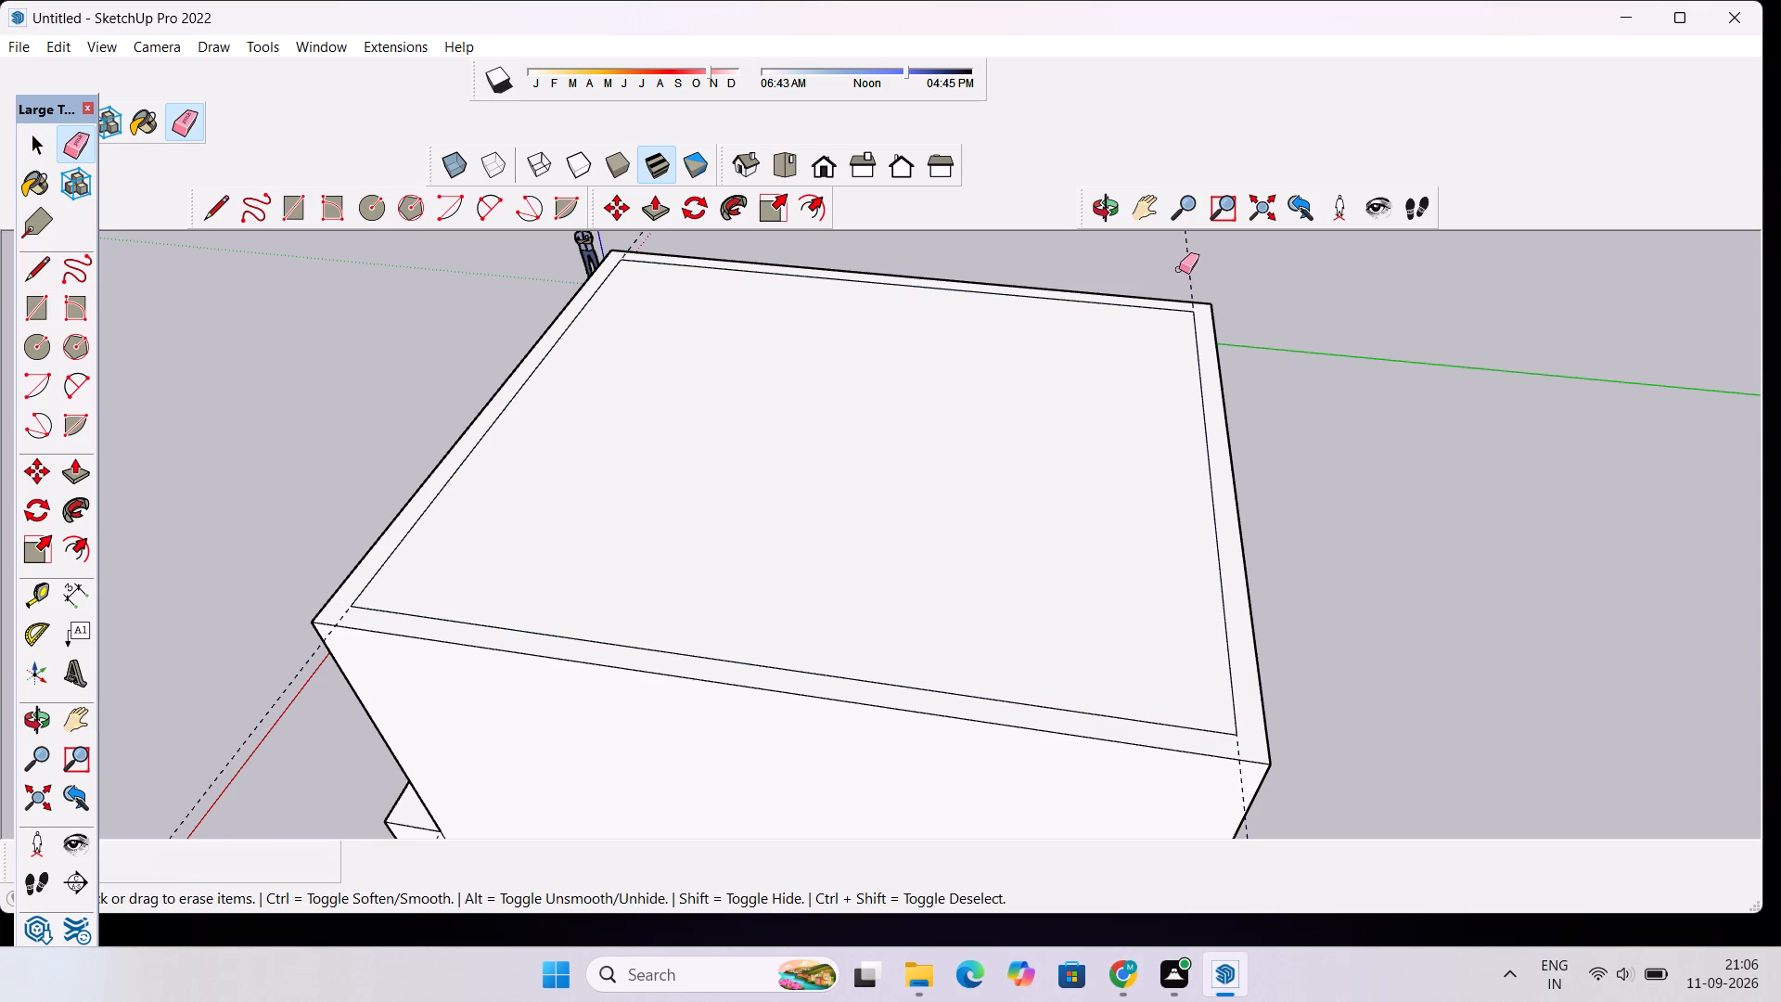
left_click_drag(1179, 269, 1192, 269)
left_click(280, 704)
key("space")
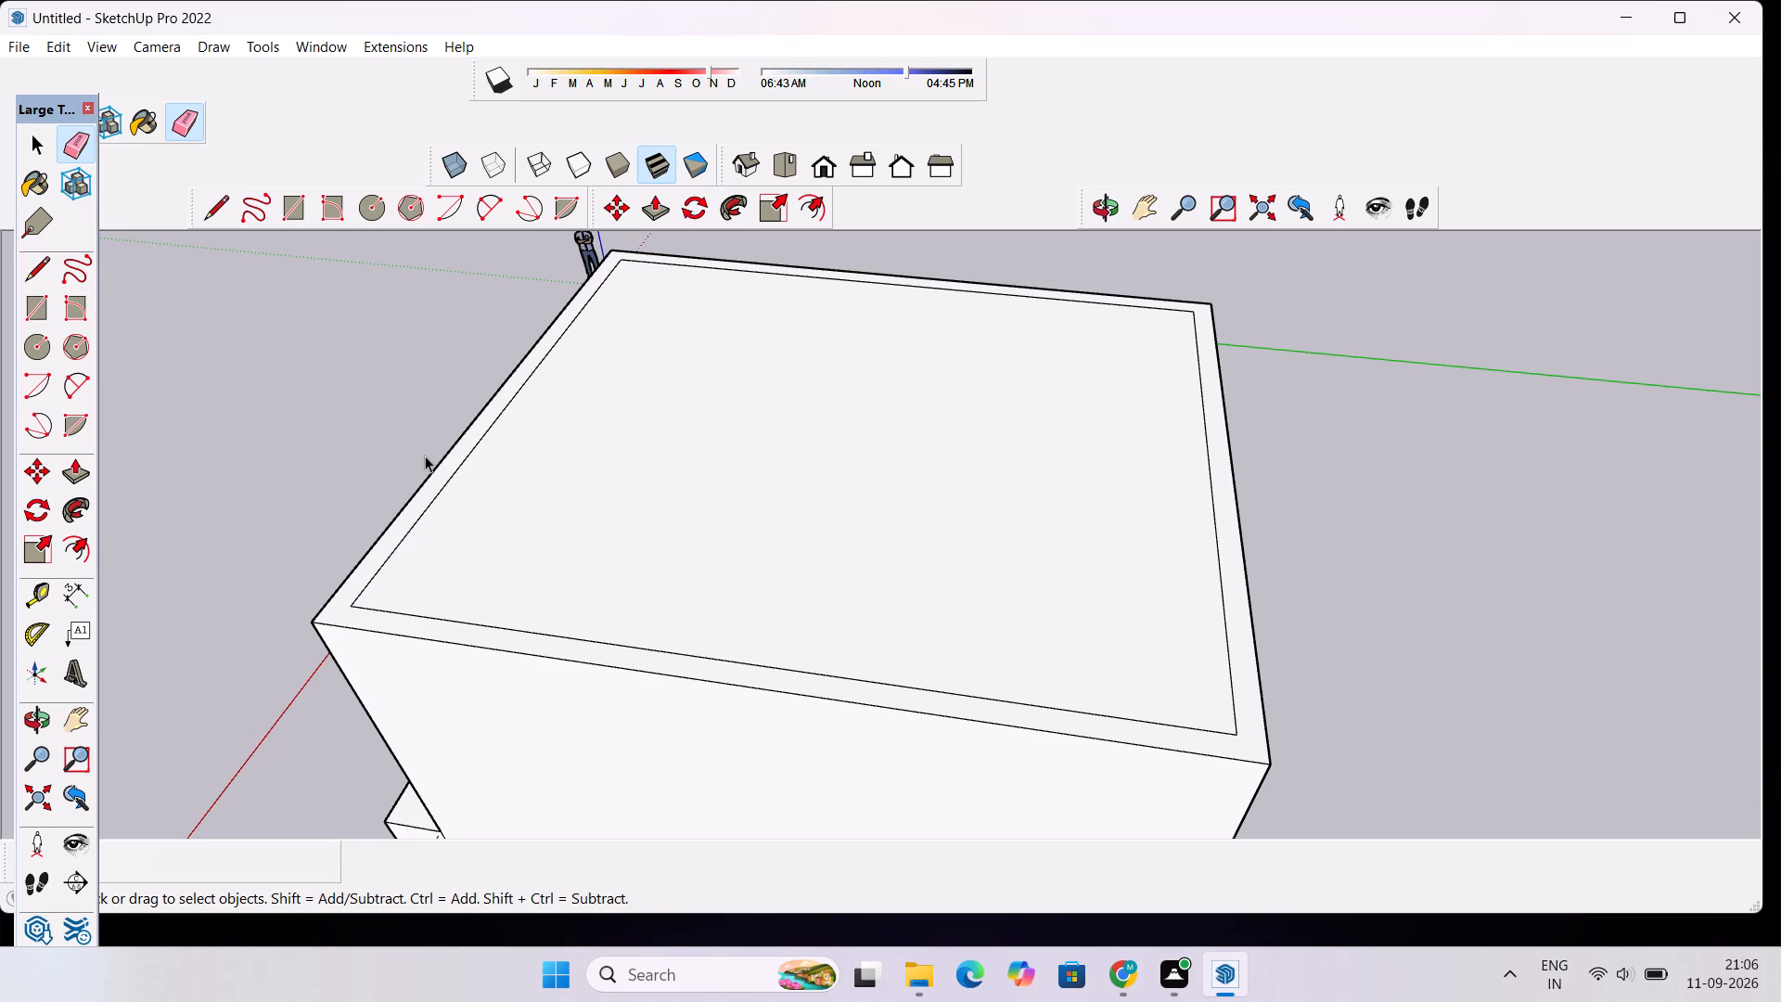
Examine the whole building mass, including the inset roof outline and the front corner projection.
scroll(506, 497, "down", 9)
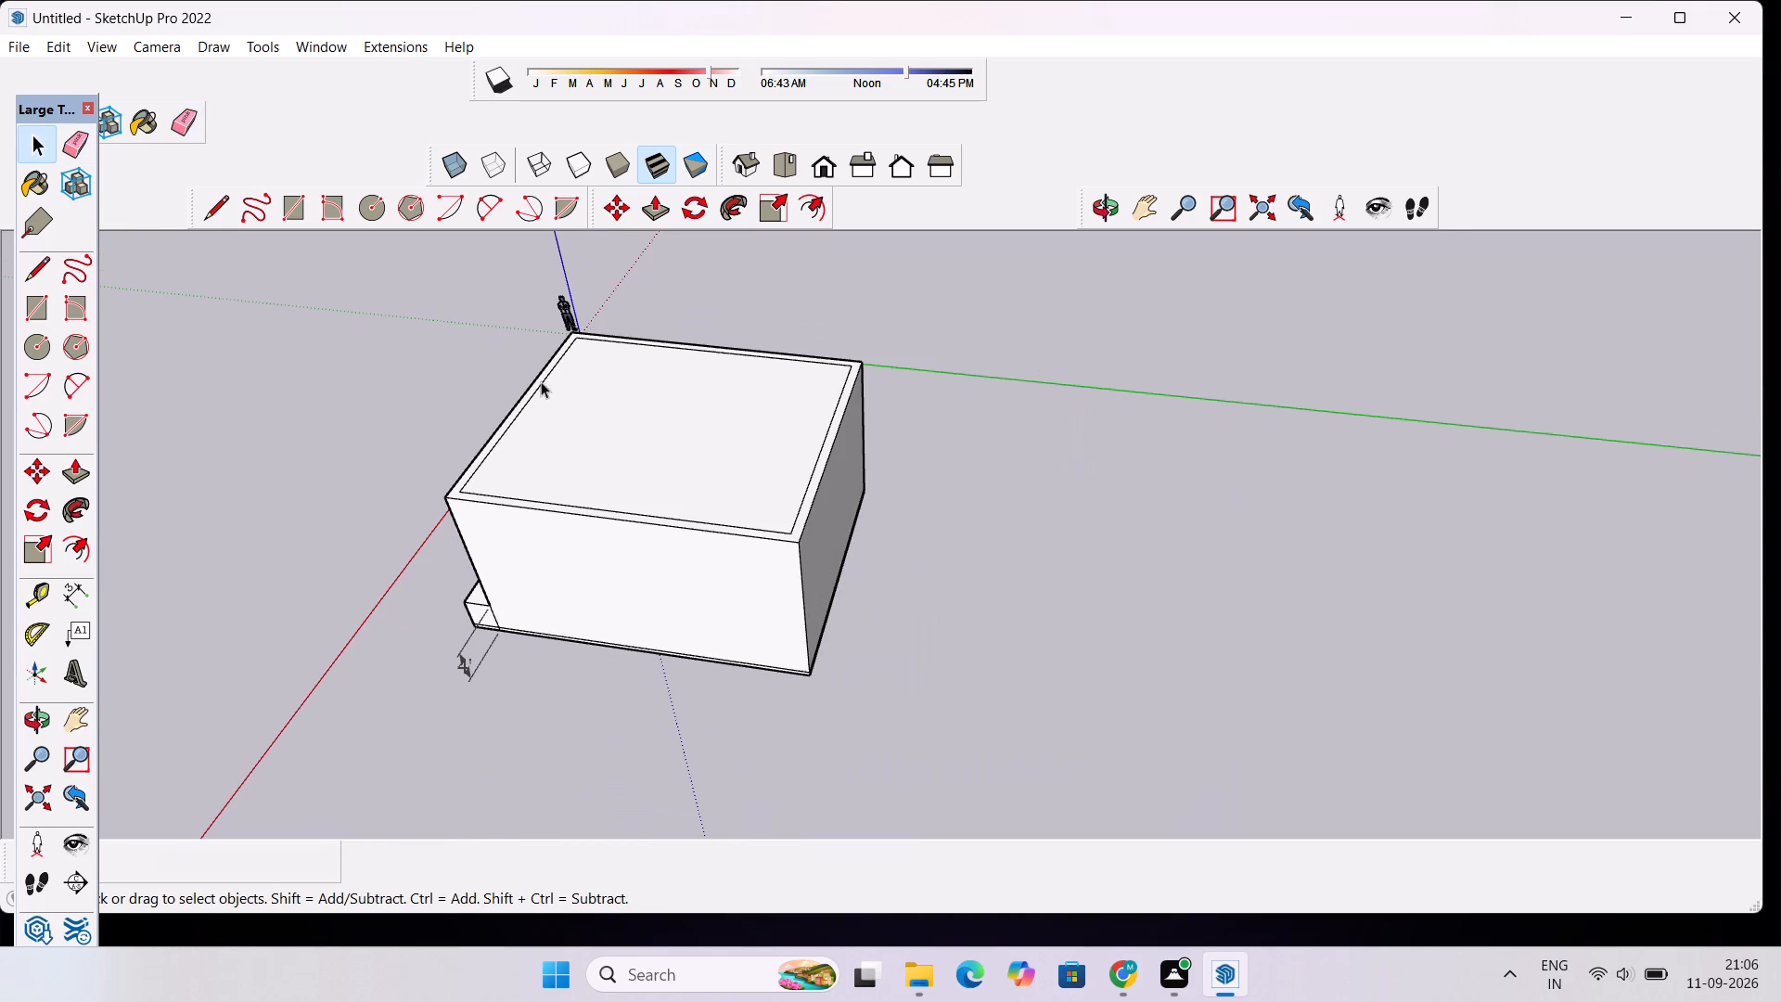
left_click(1094, 214)
left_click_drag(588, 668, 606, 577)
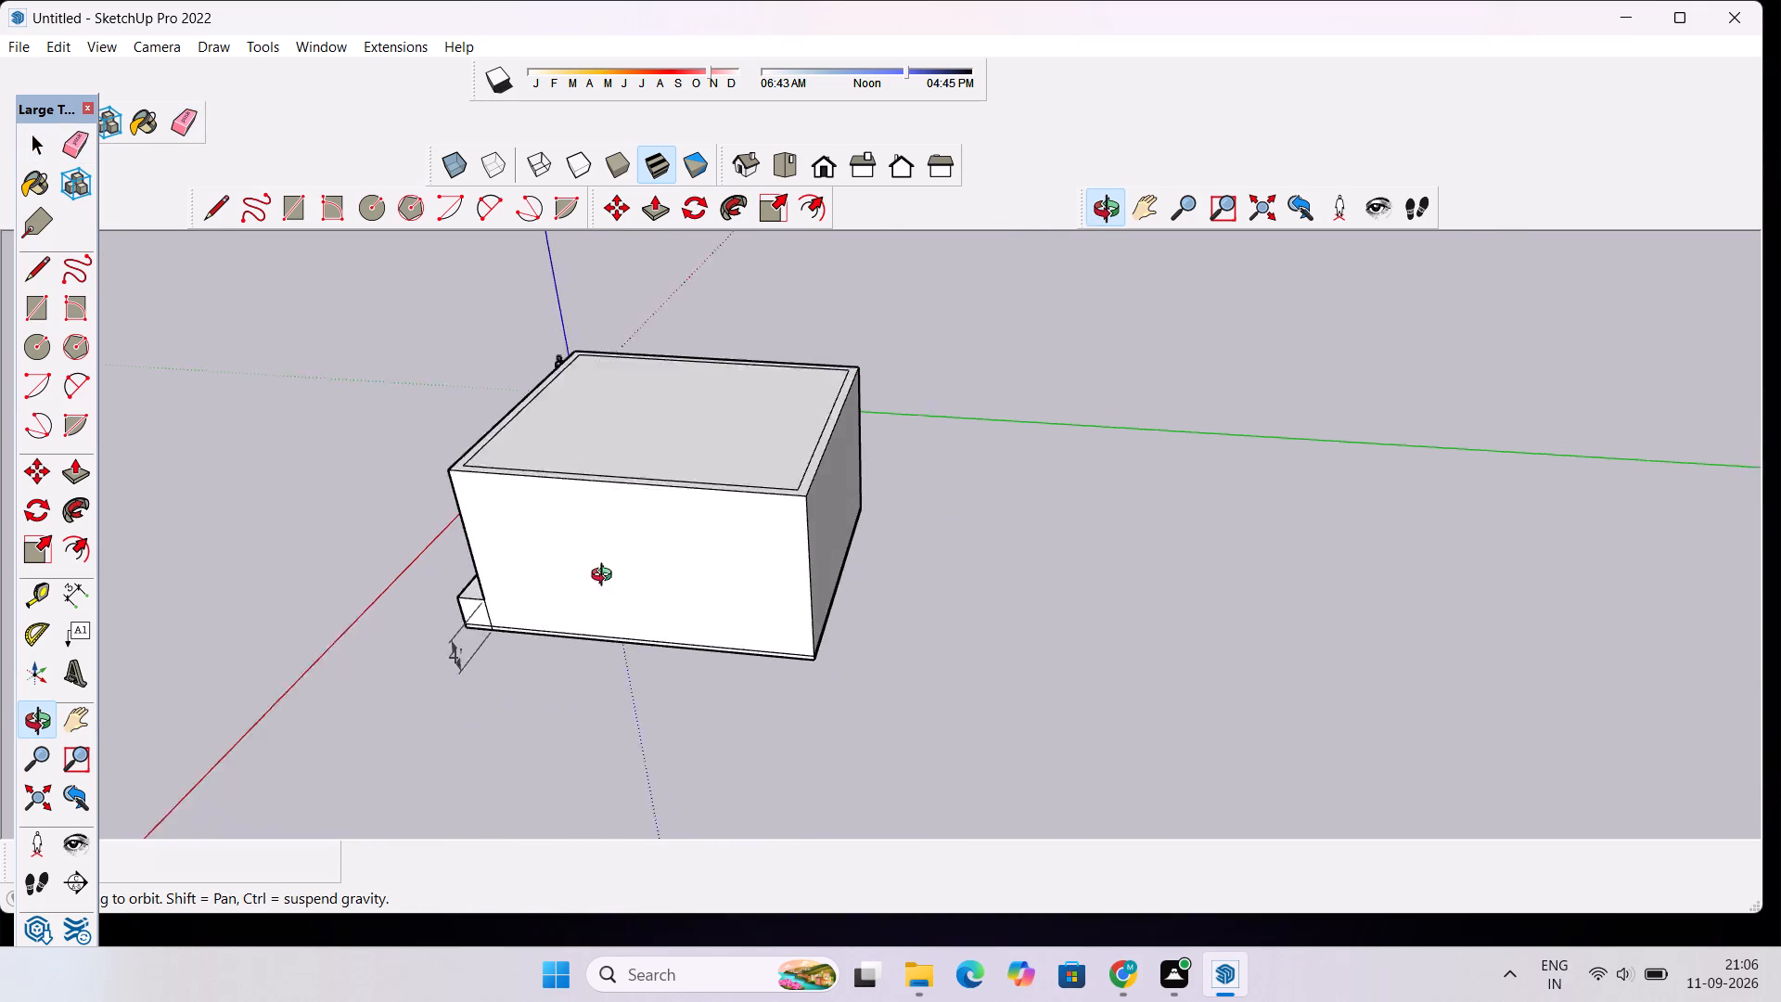
left_click_drag(606, 577, 614, 524)
left_click_drag(498, 539, 993, 490)
scroll(623, 541, "down", 5)
left_click_drag(611, 617, 693, 613)
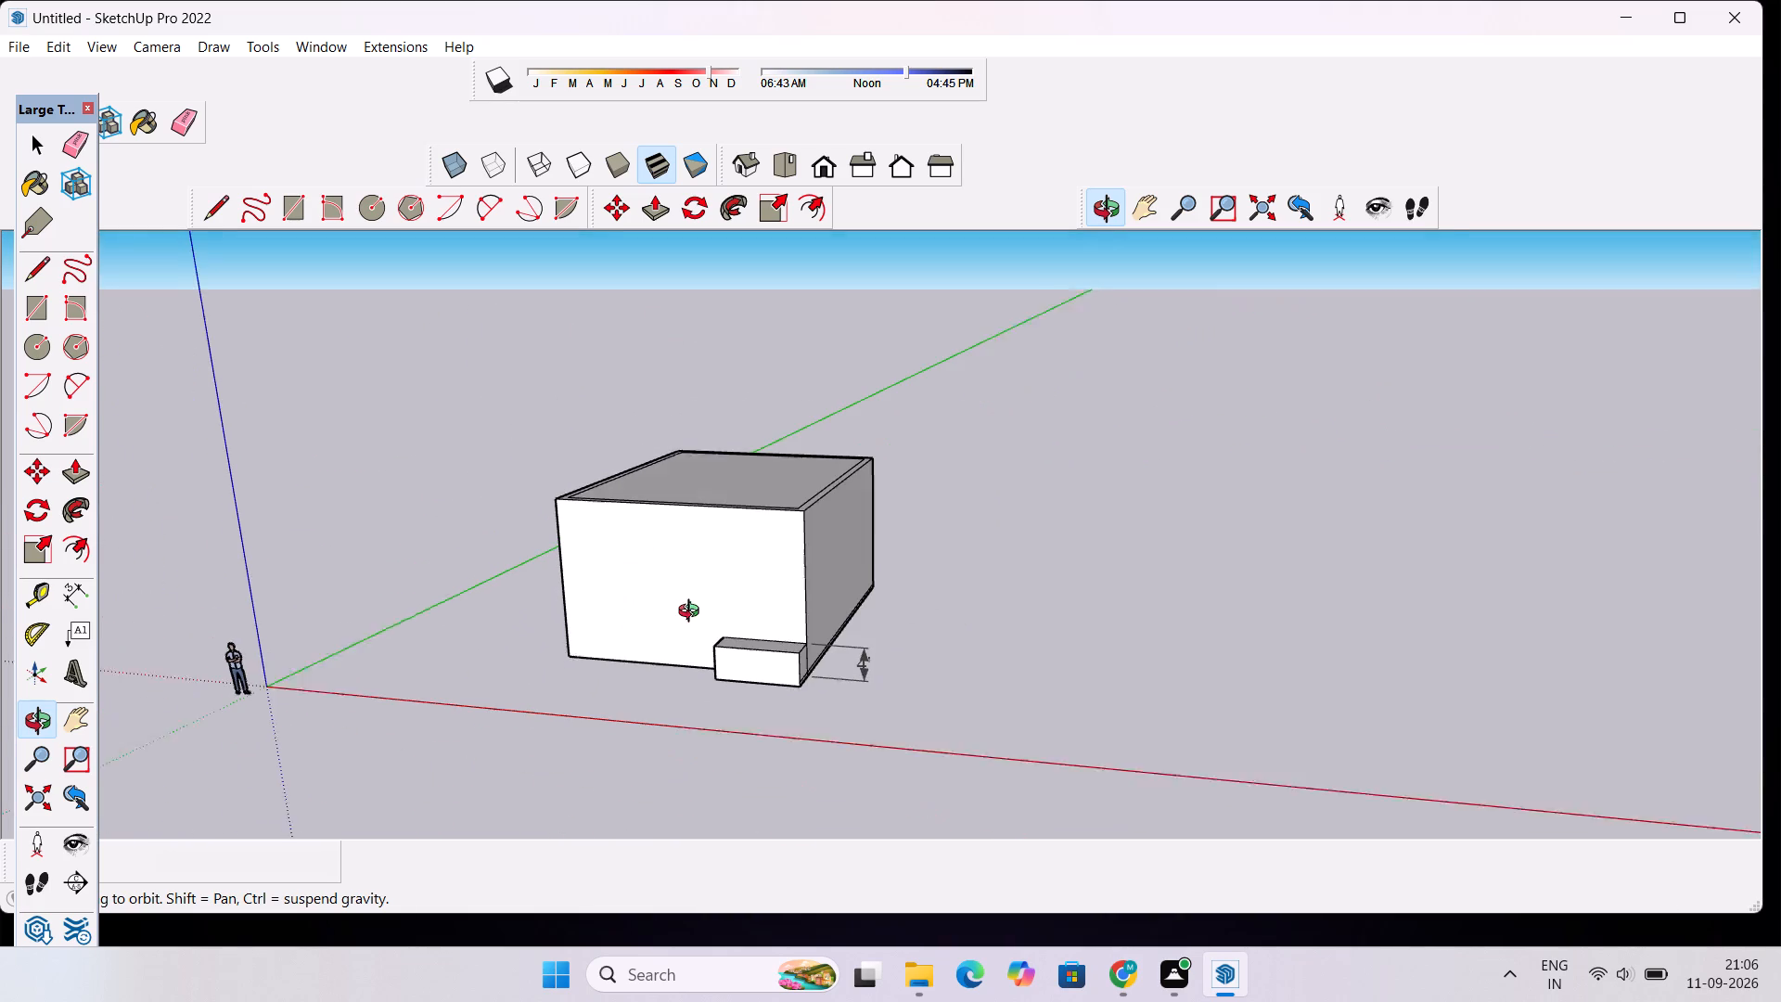
left_click_drag(693, 613, 706, 608)
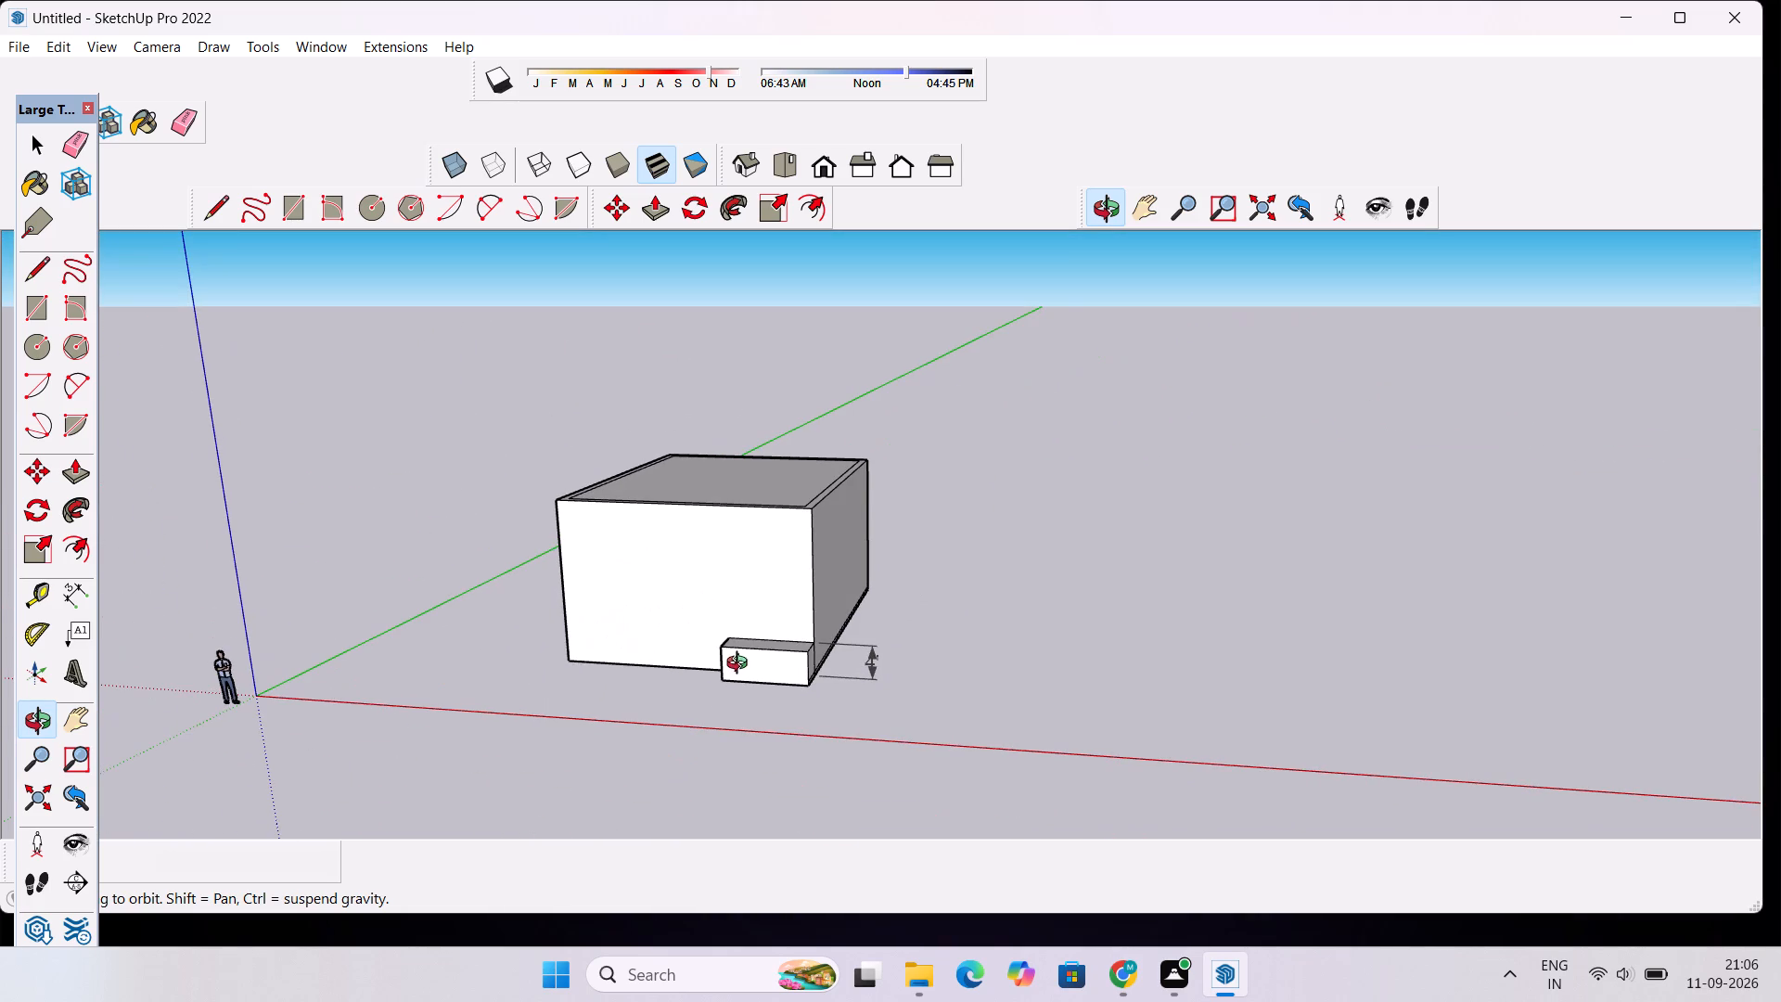
scroll(752, 624, "up", 9)
left_click_drag(685, 614, 696, 639)
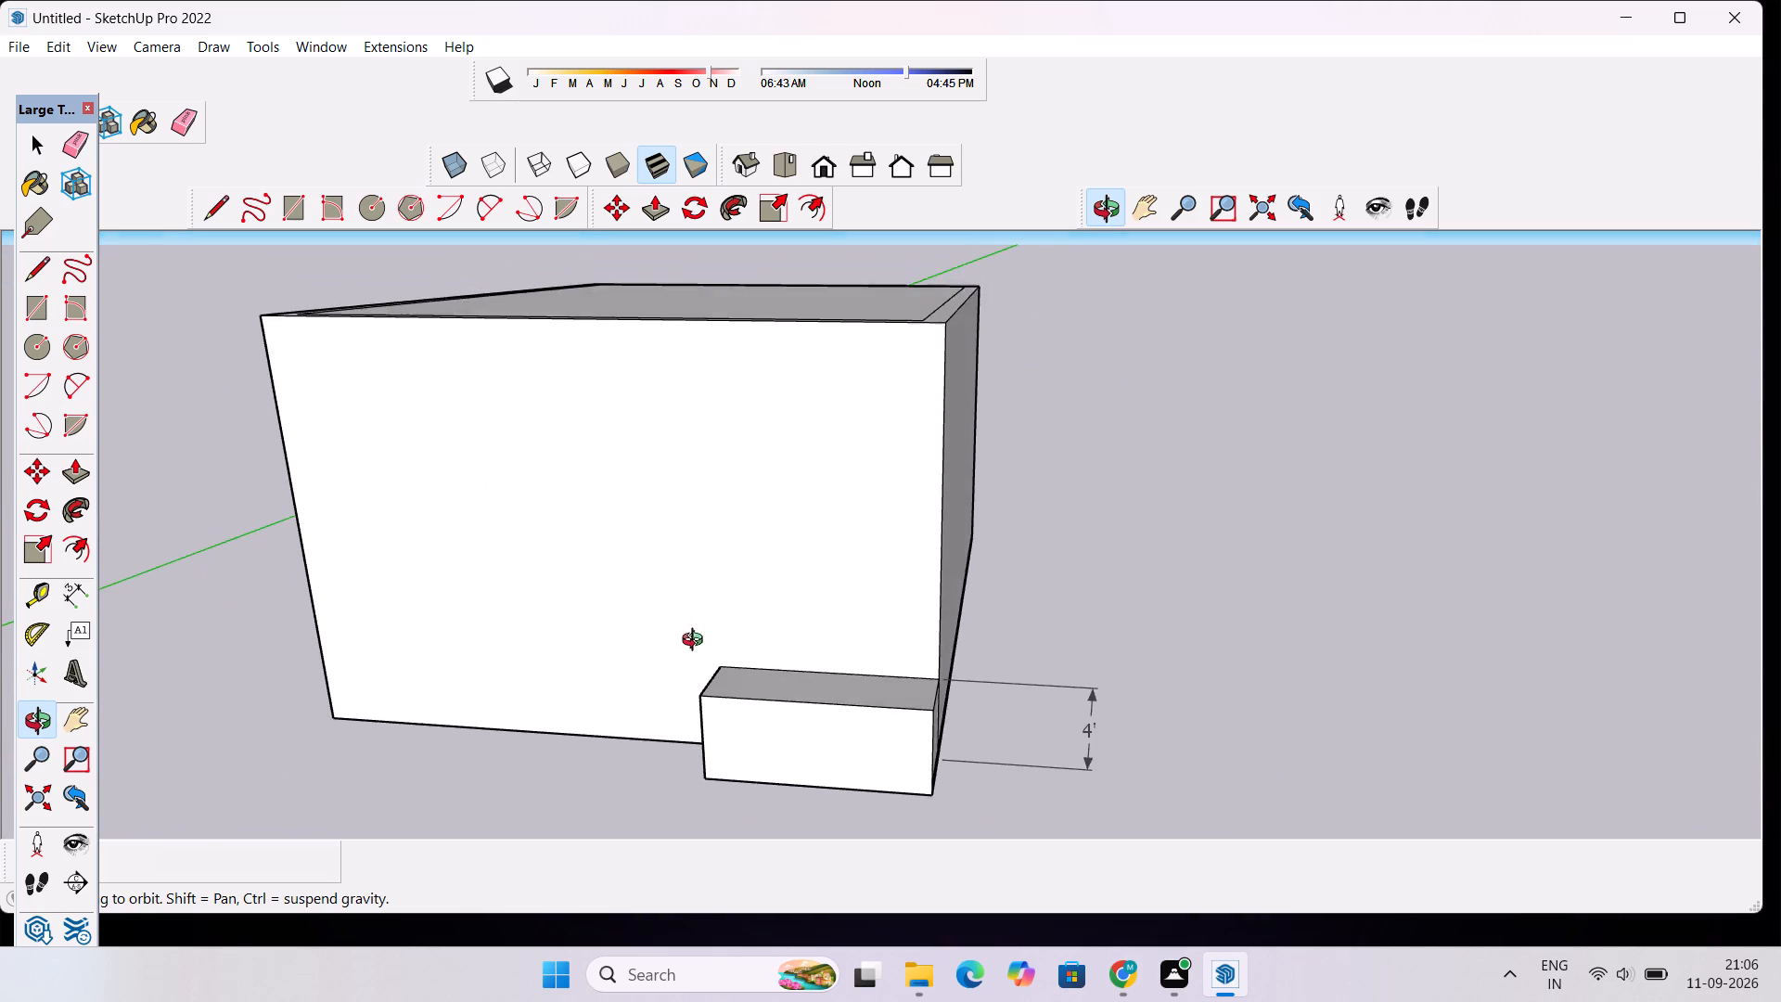
Examine the front face, the corner projection and the inset roof outline from low and high viewpoints.
scroll(711, 637, "down", 5)
left_click_drag(756, 719, 788, 625)
scroll(782, 603, "up", 4)
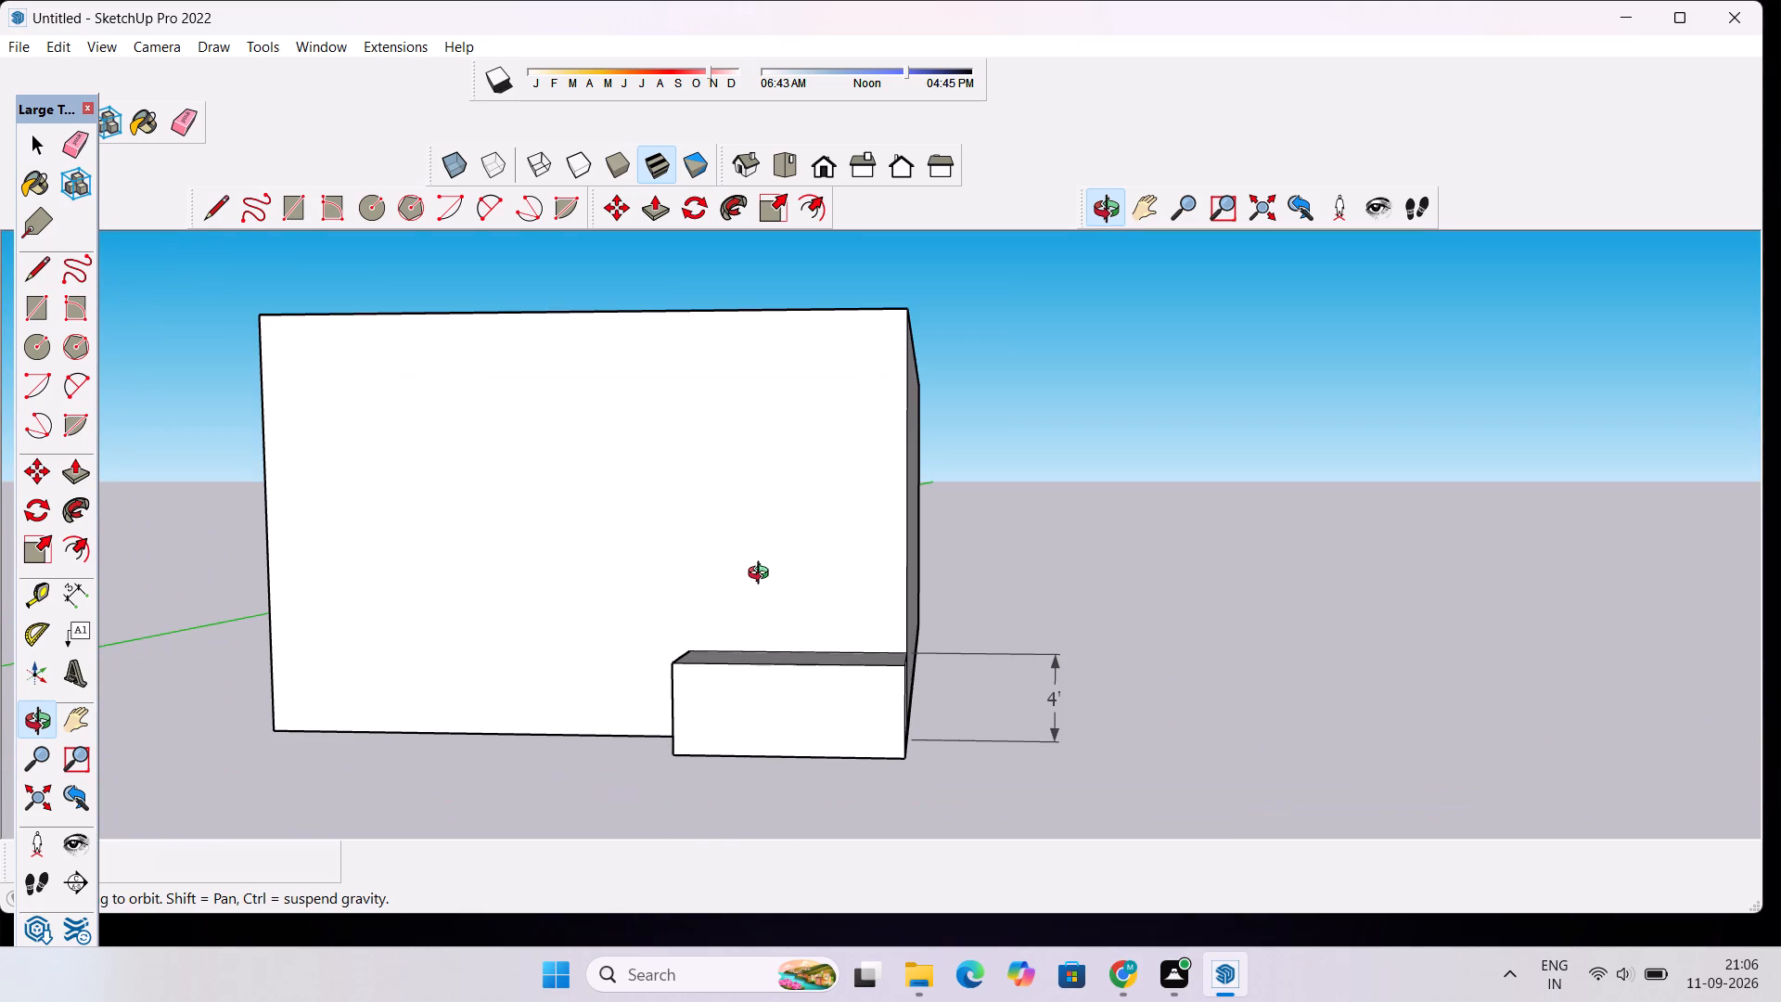
scroll(728, 670, "down", 5)
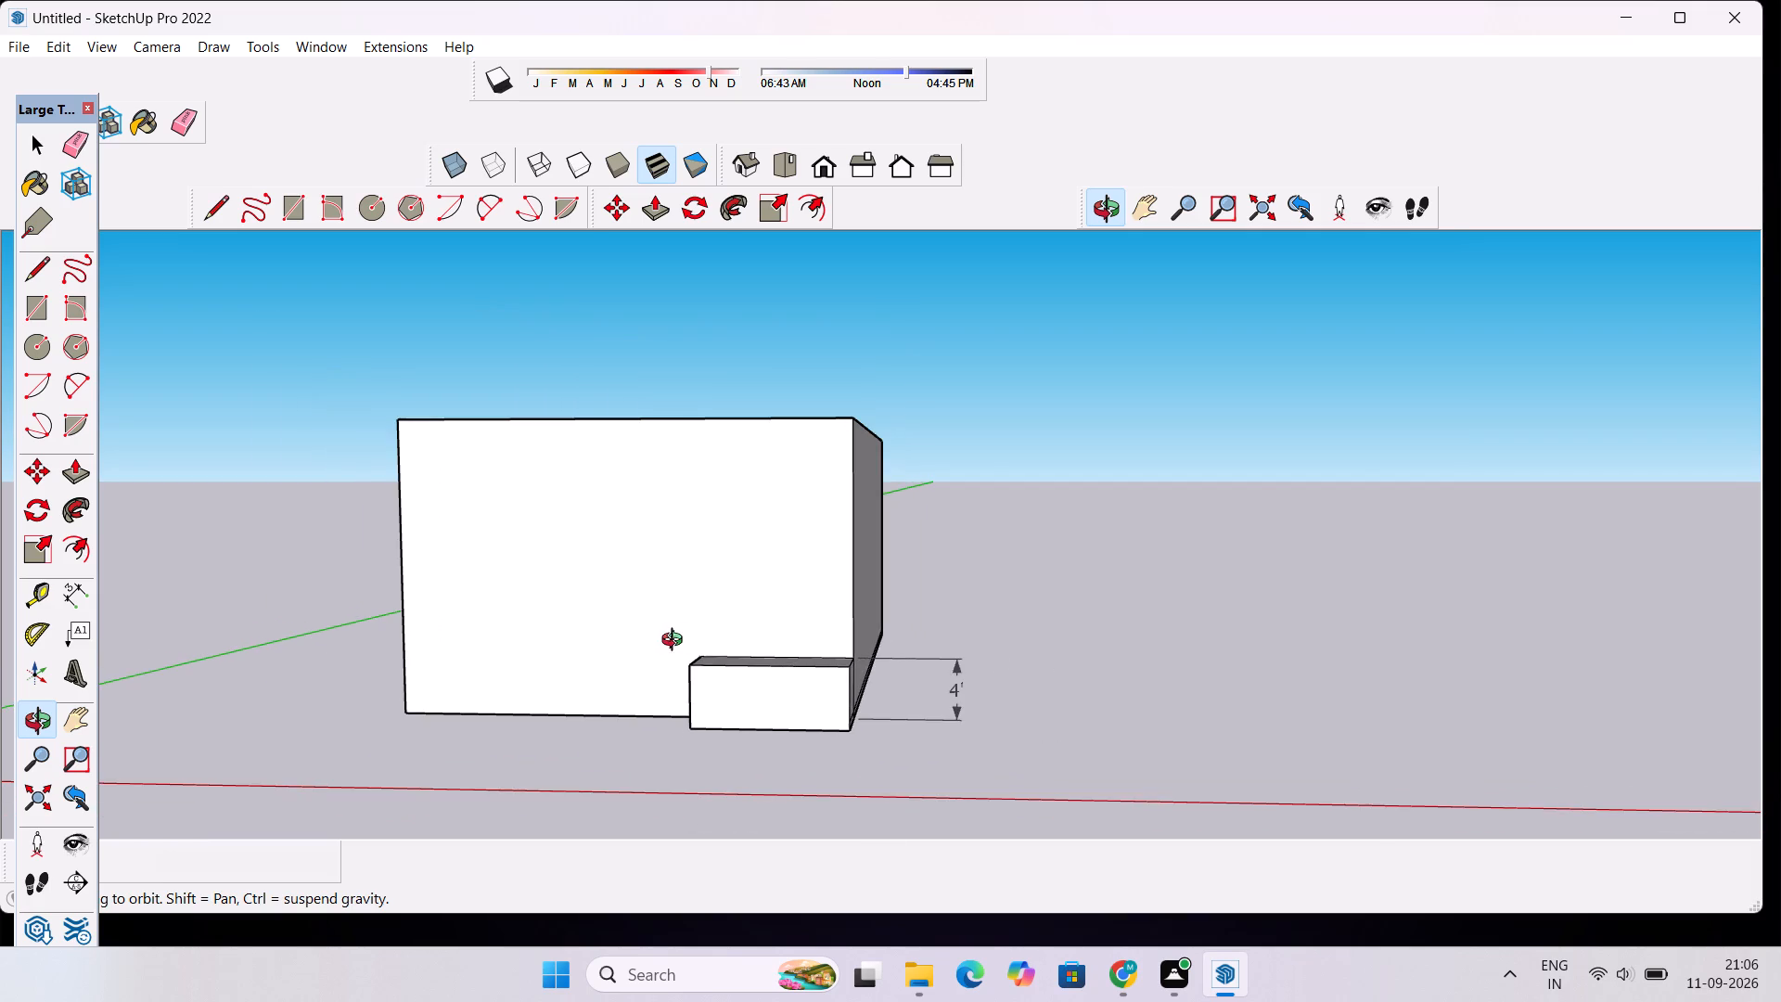
scroll(694, 634, "up", 4)
left_click_drag(682, 621, 691, 649)
scroll(698, 605, "down", 6)
left_click_drag(720, 651, 720, 722)
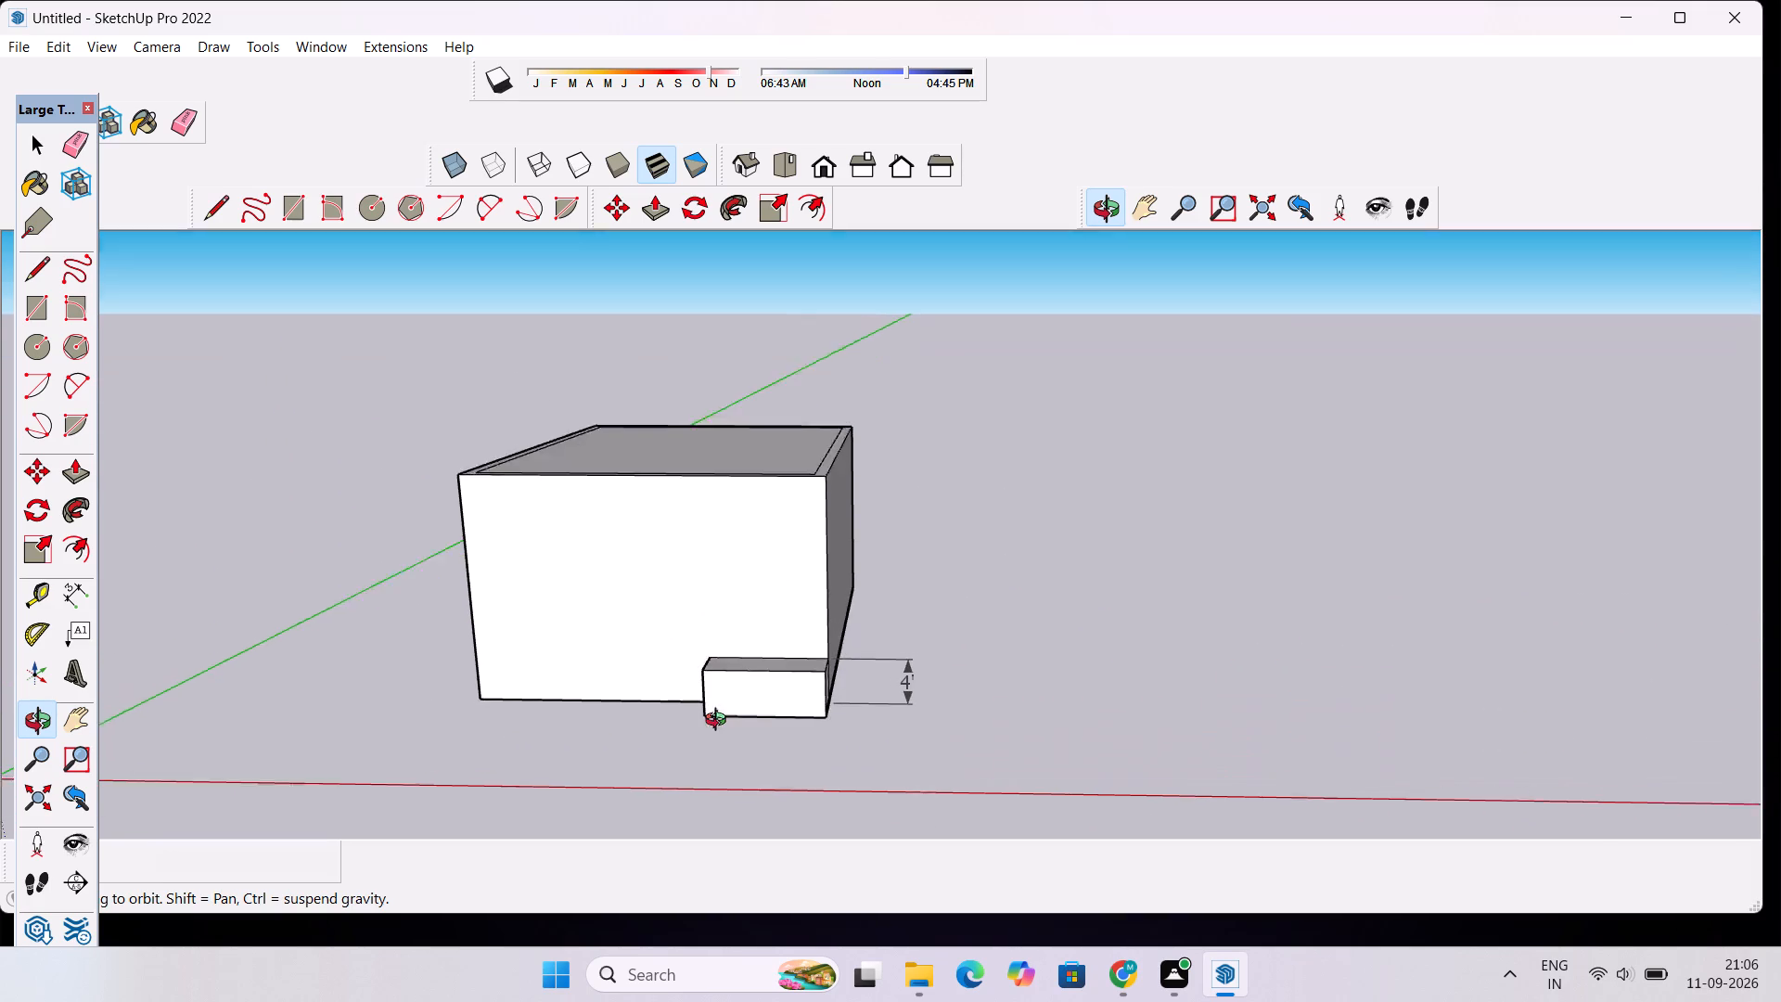
left_click_drag(720, 722, 720, 750)
scroll(721, 666, "up", 1)
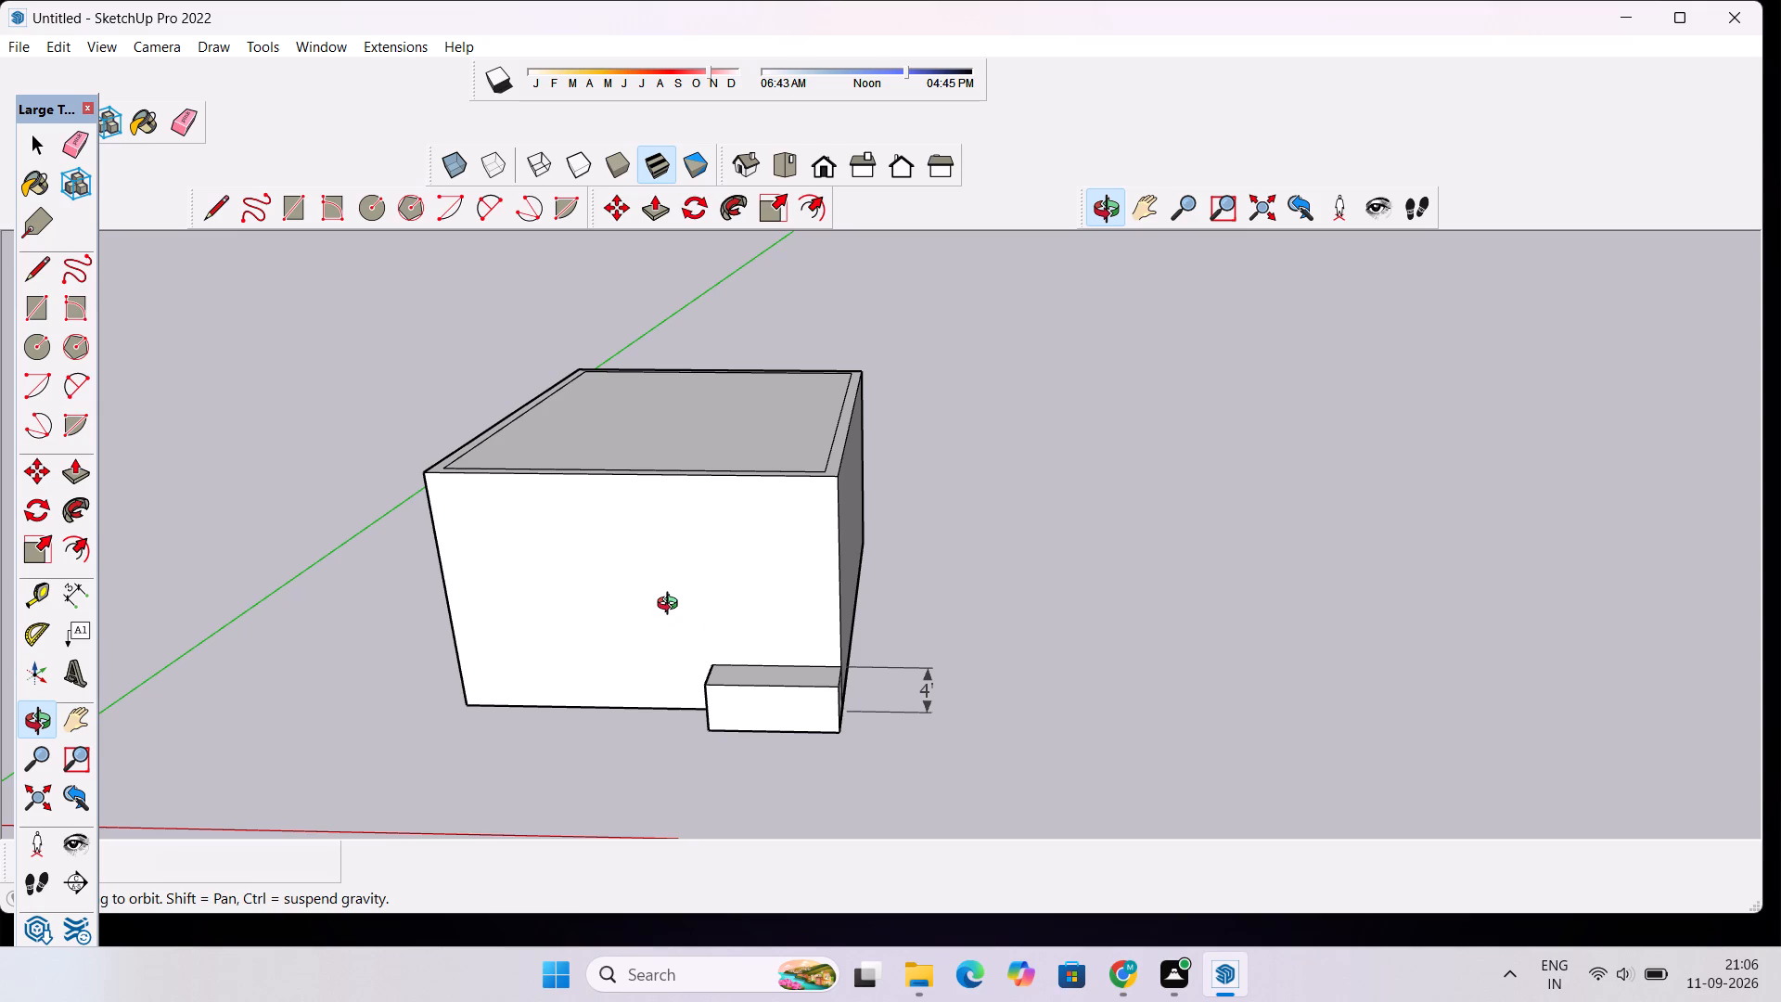
scroll(672, 606, "down", 2)
scroll(685, 649, "up", 5)
Push/Pull the front face of the corner projection outward by 2'.
left_click_drag(663, 674, 702, 694)
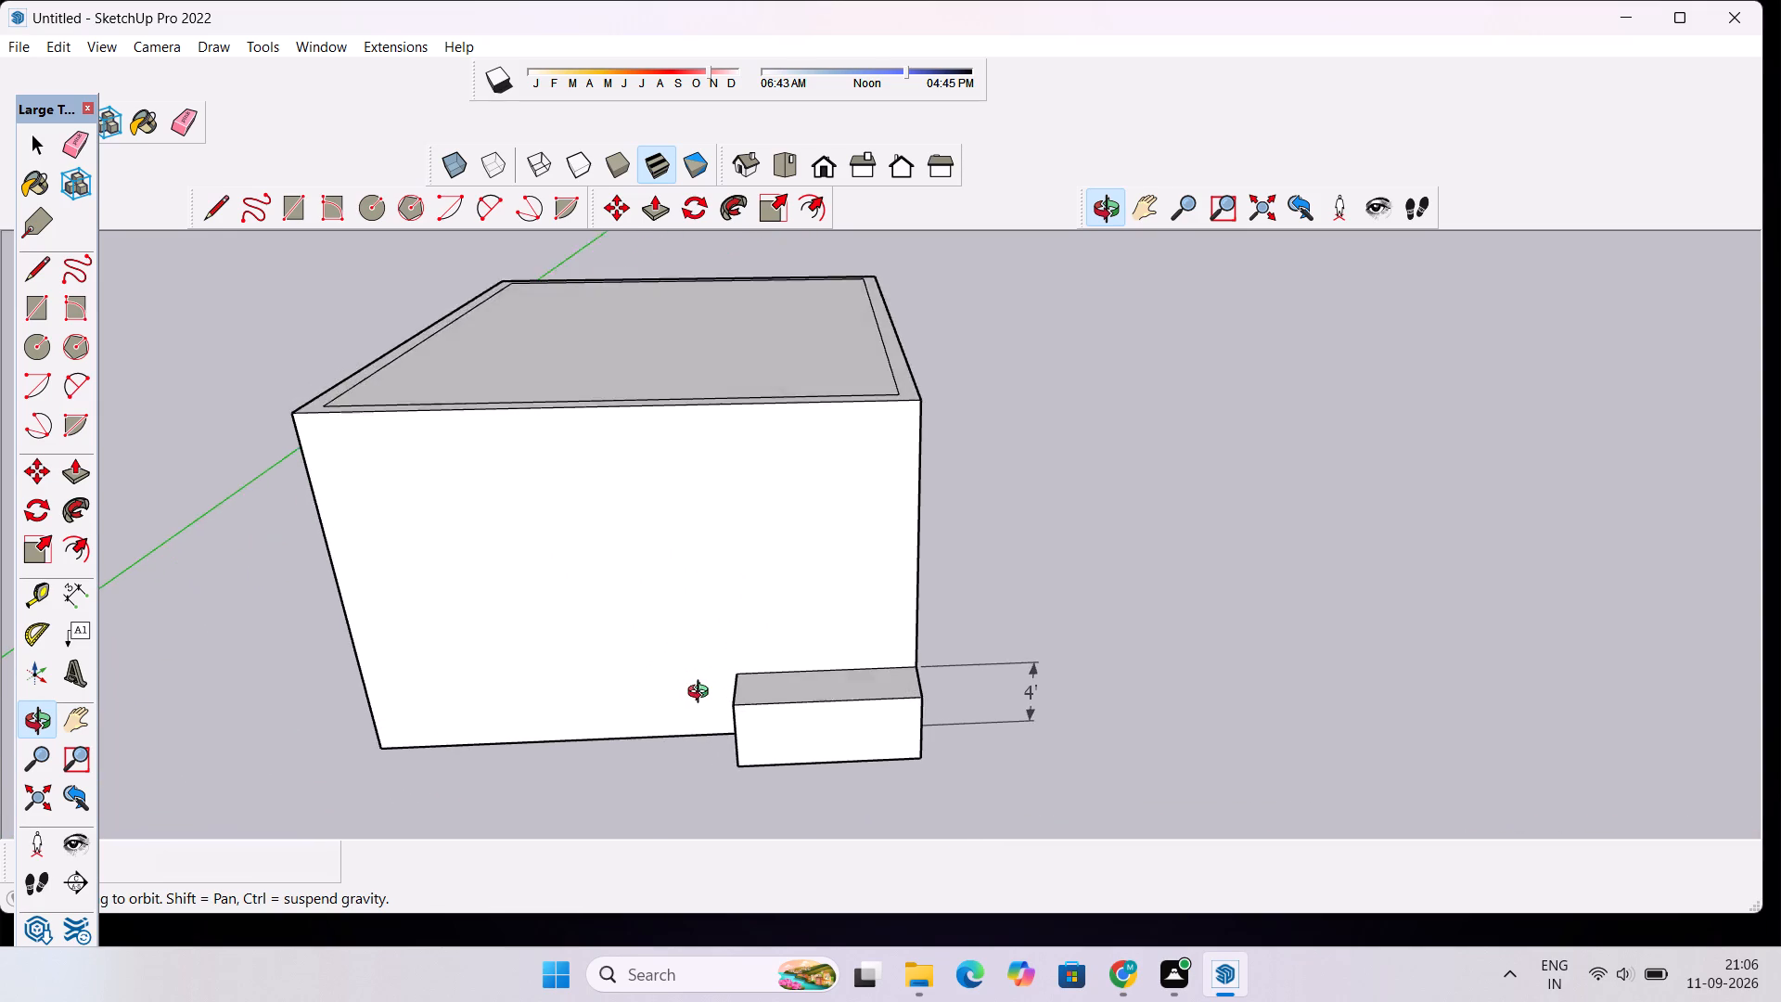
left_click_drag(702, 694, 705, 678)
scroll(807, 700, "up", 4)
key("p")
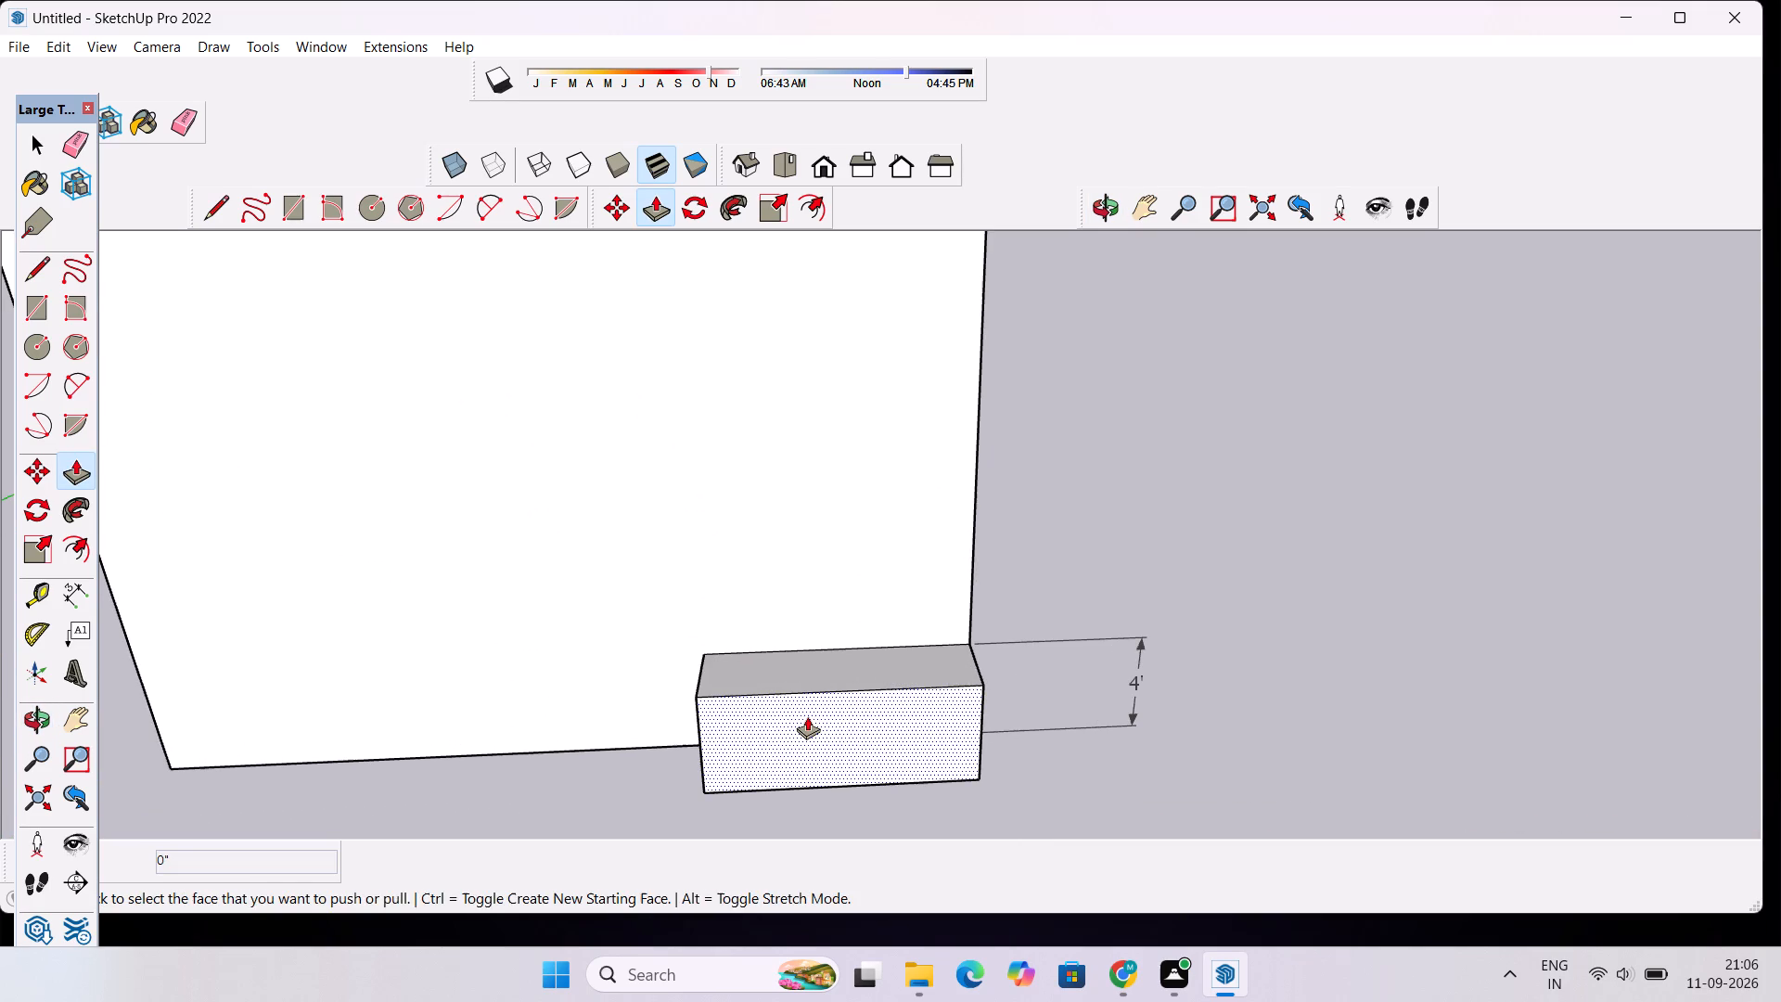
left_click(807, 716)
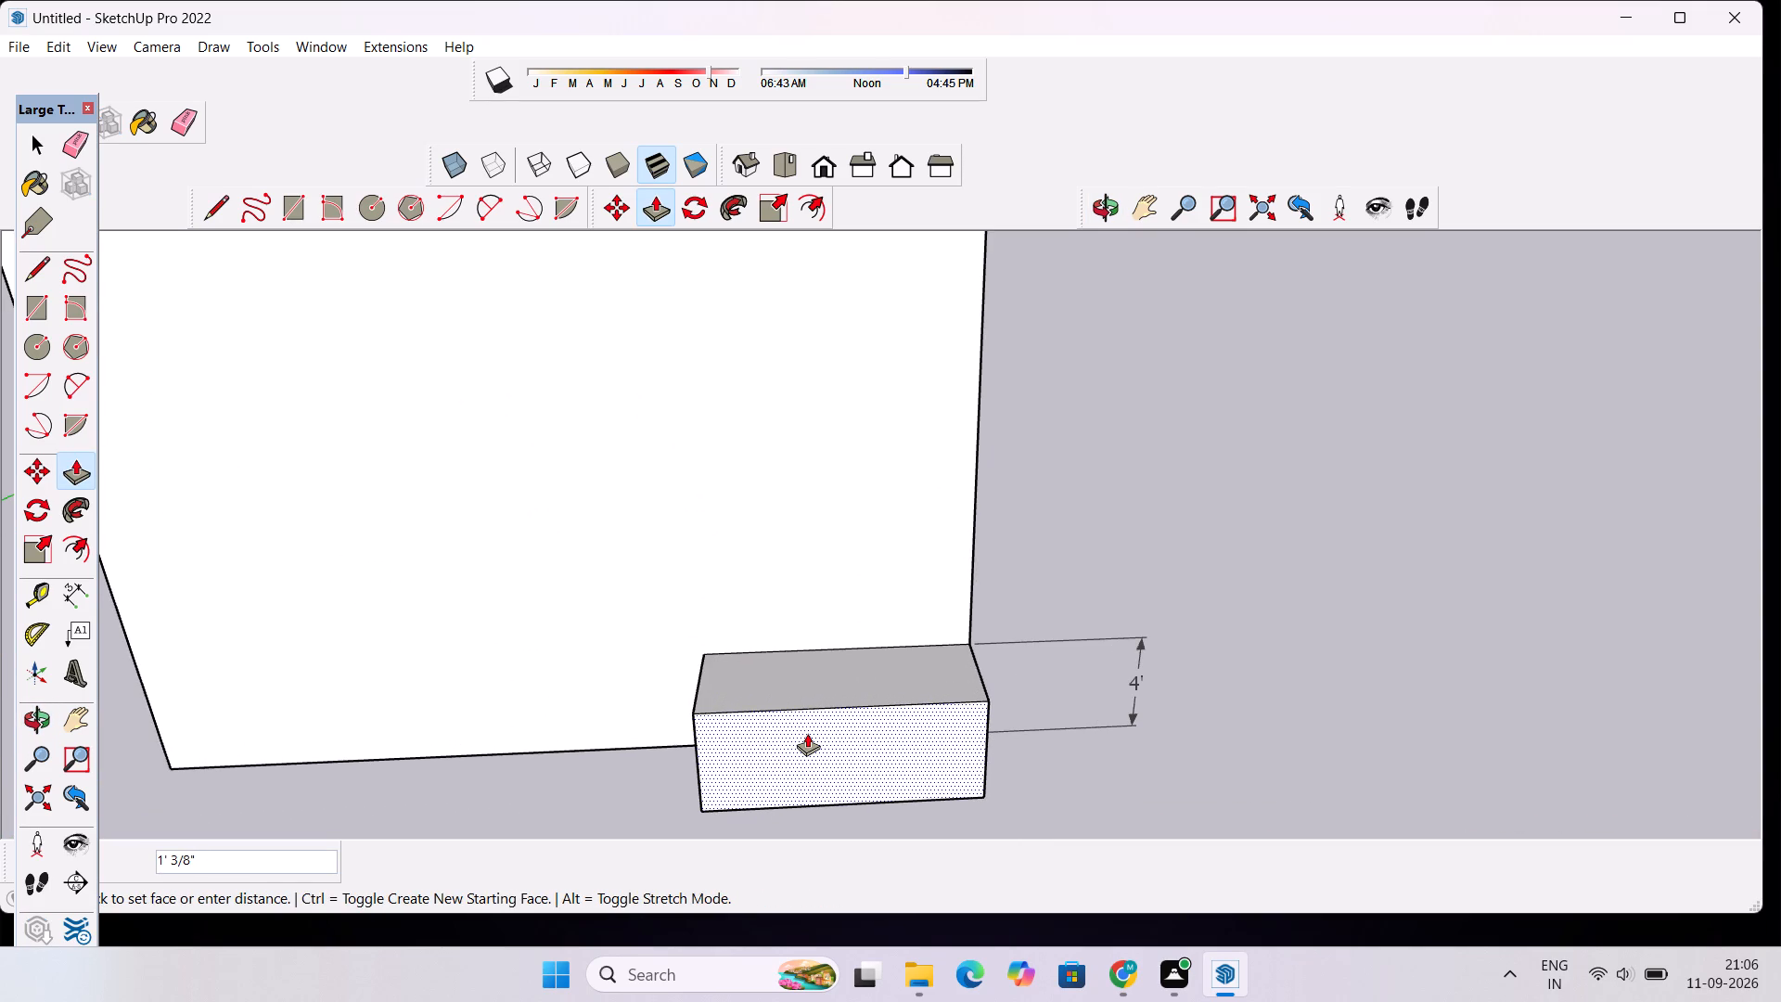
type("2'")
key("Return")
scroll(807, 733, "down", 5)
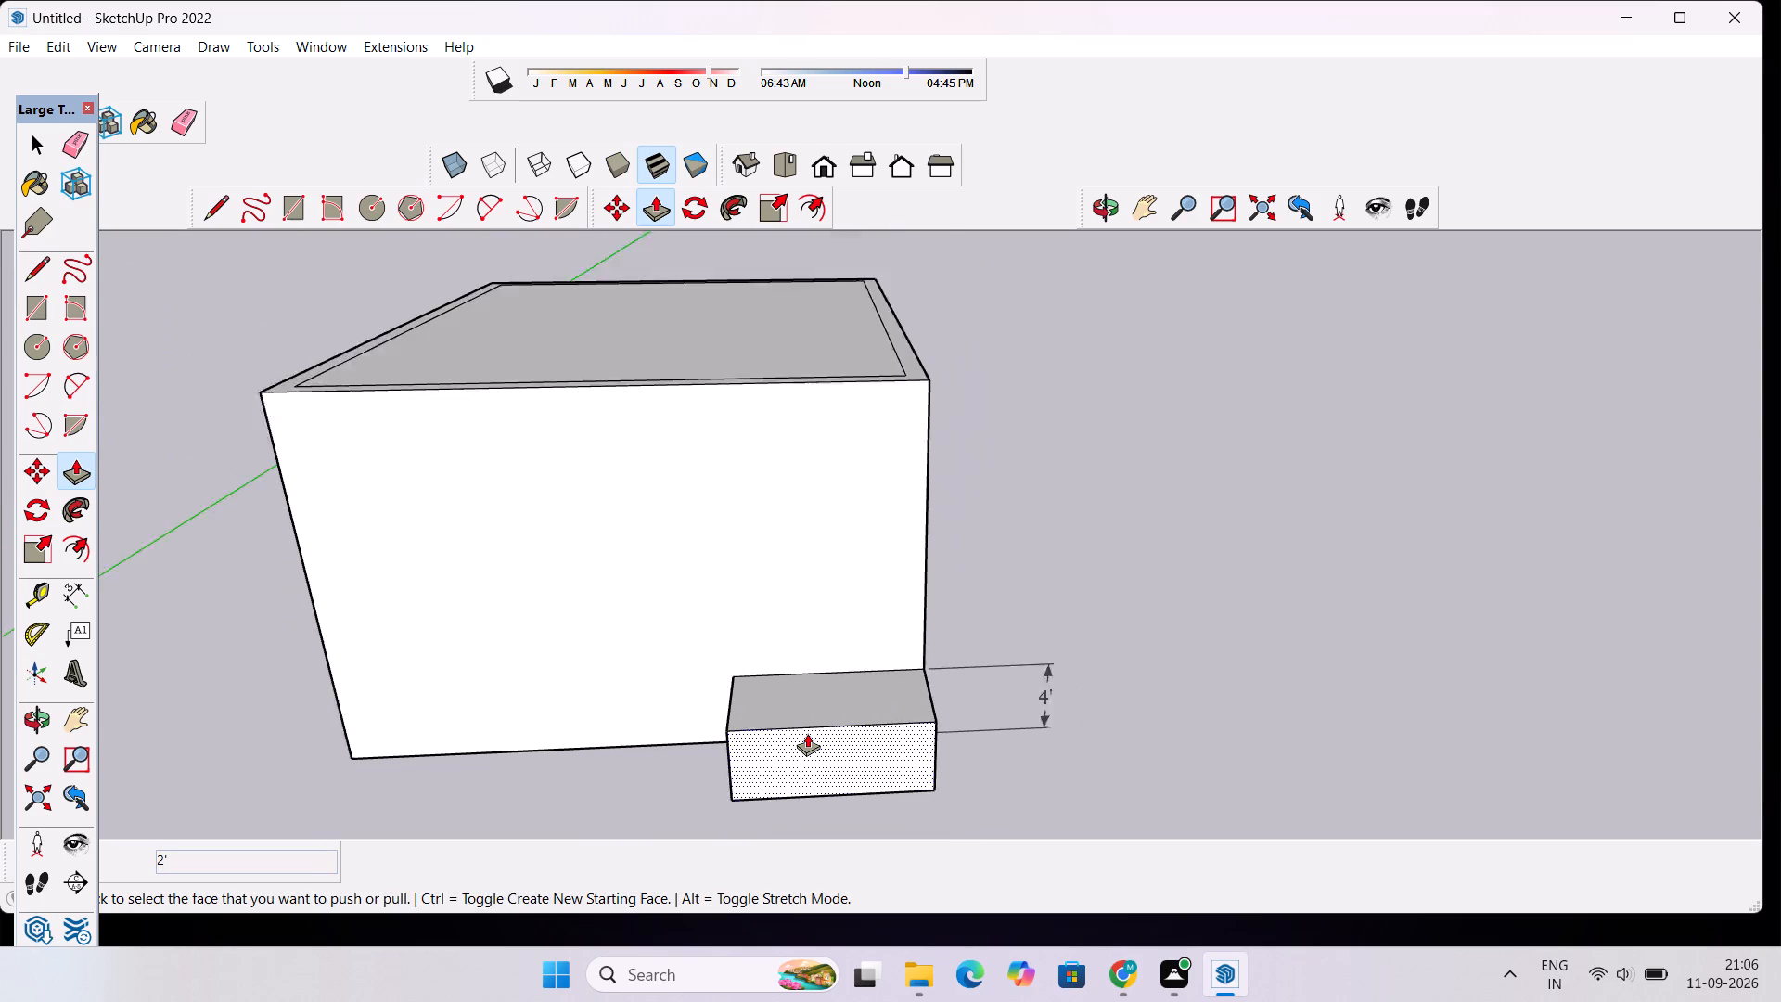
Examine the building mass and the extended corner projection from several sides and distances.
left_click(1116, 211)
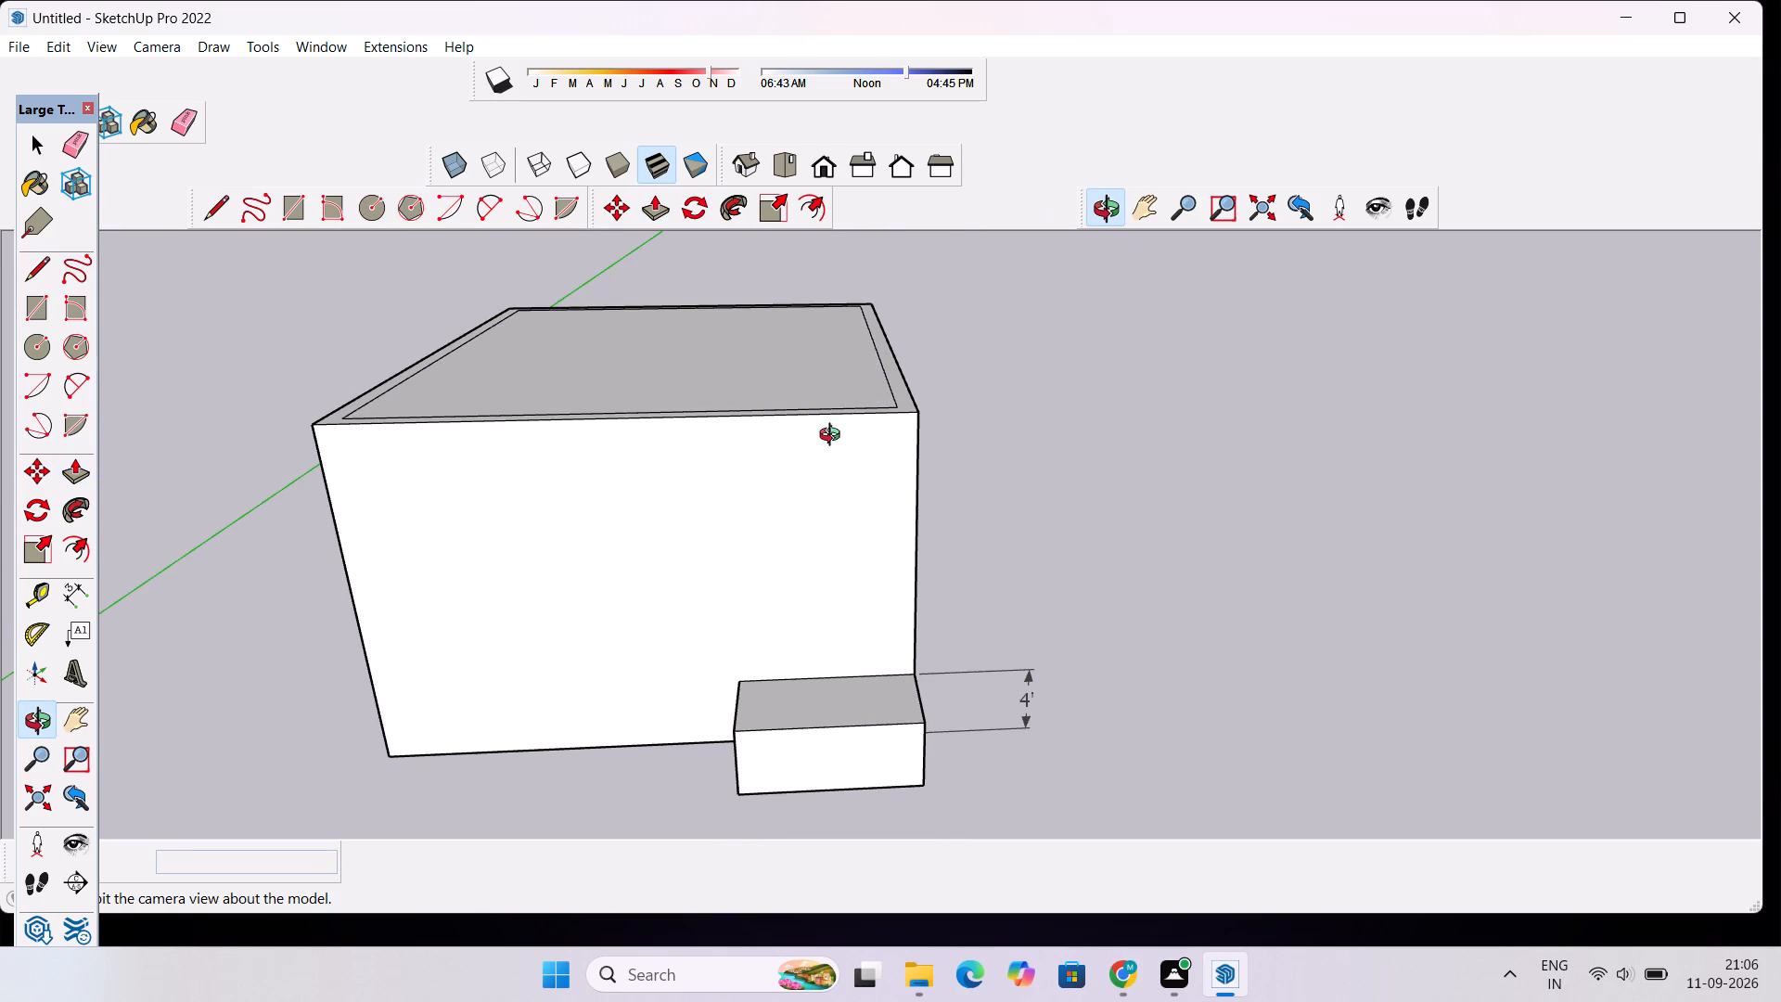
left_click_drag(856, 437, 1274, 412)
scroll(1220, 494, "down", 6)
left_click_drag(1247, 587, 1035, 683)
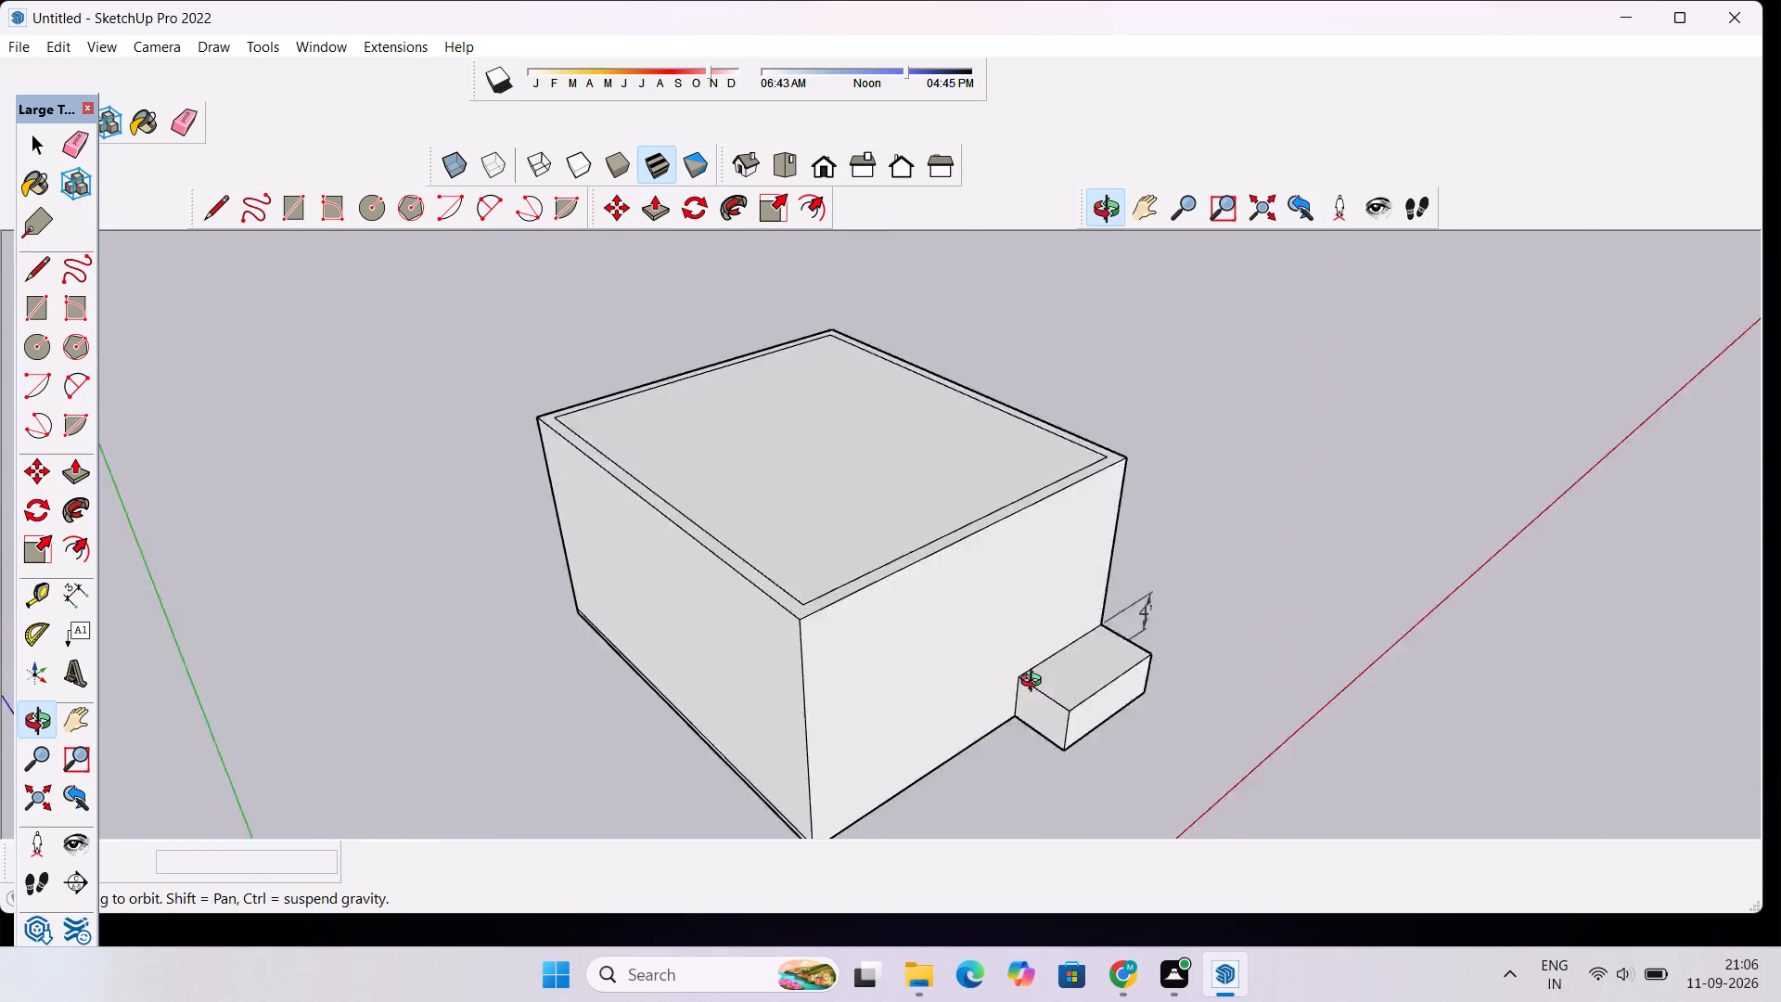
left_click_drag(1035, 683, 801, 611)
scroll(922, 614, "down", 3)
left_click_drag(950, 570, 815, 551, "shift")
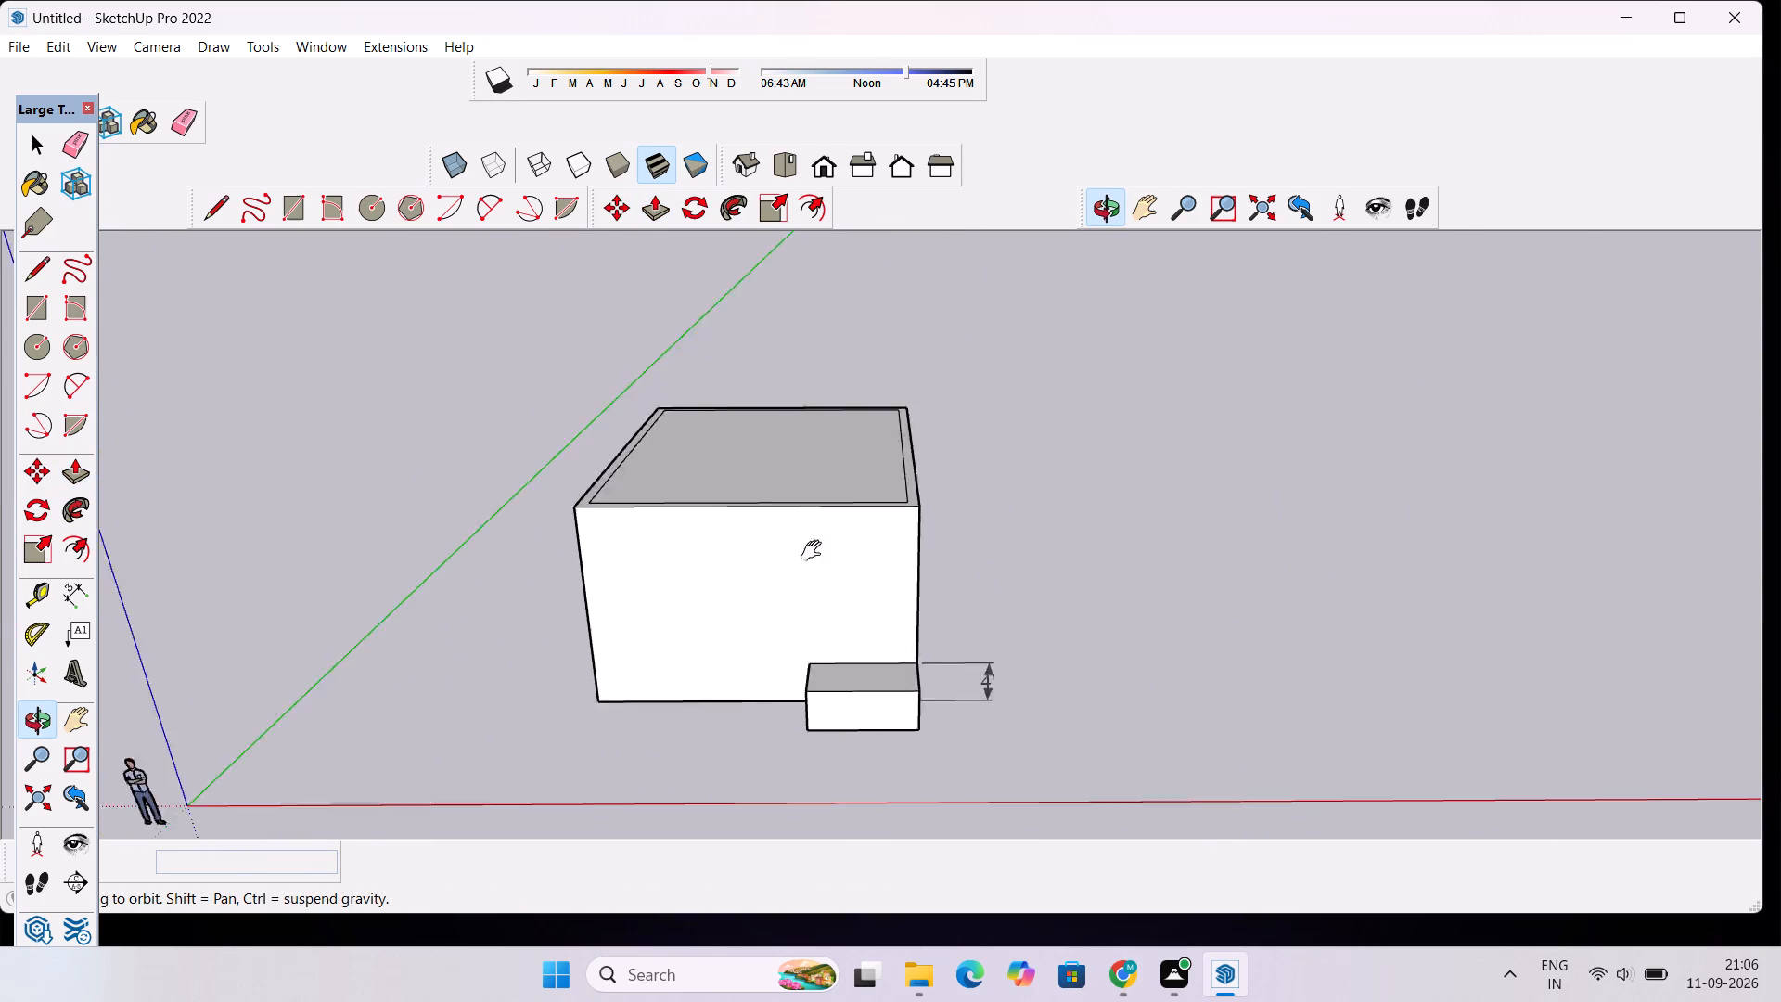
left_click_drag(815, 551, 682, 531, "shift")
scroll(652, 689, "up", 4)
left_click_drag(631, 635, 679, 680)
scroll(728, 652, "down", 4)
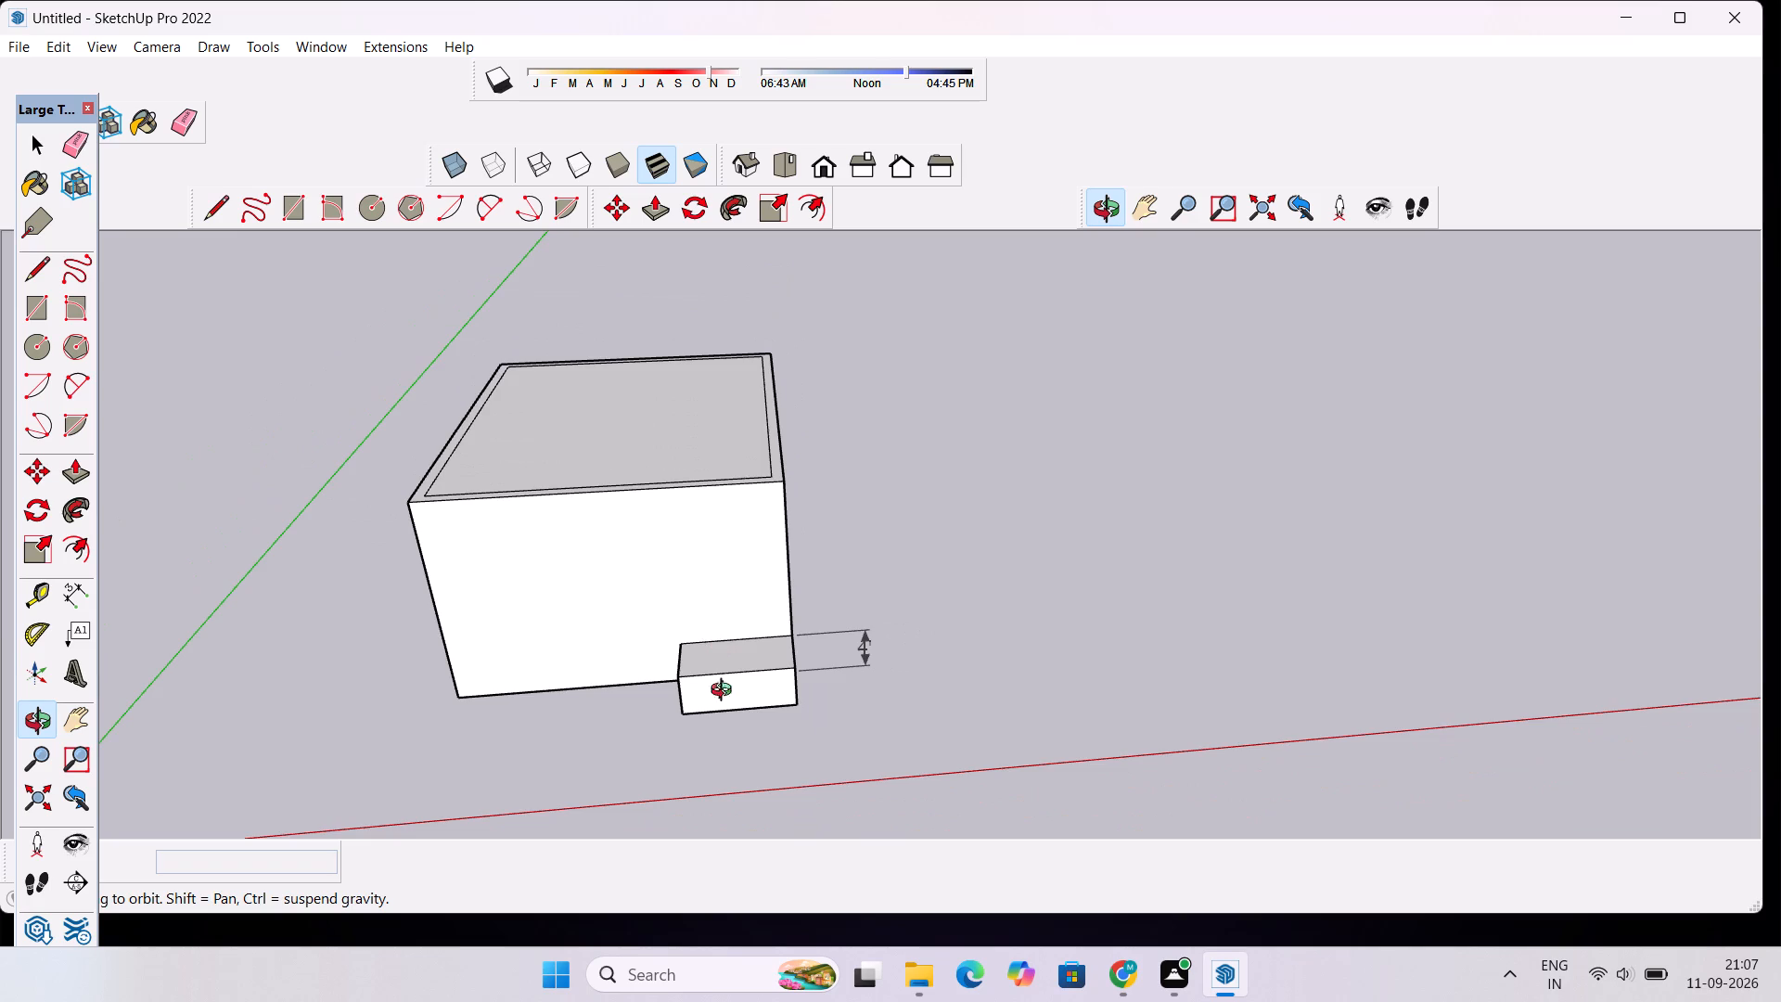
scroll(734, 727, "up", 9)
left_click_drag(706, 567, 739, 598)
scroll(741, 599, "down", 5)
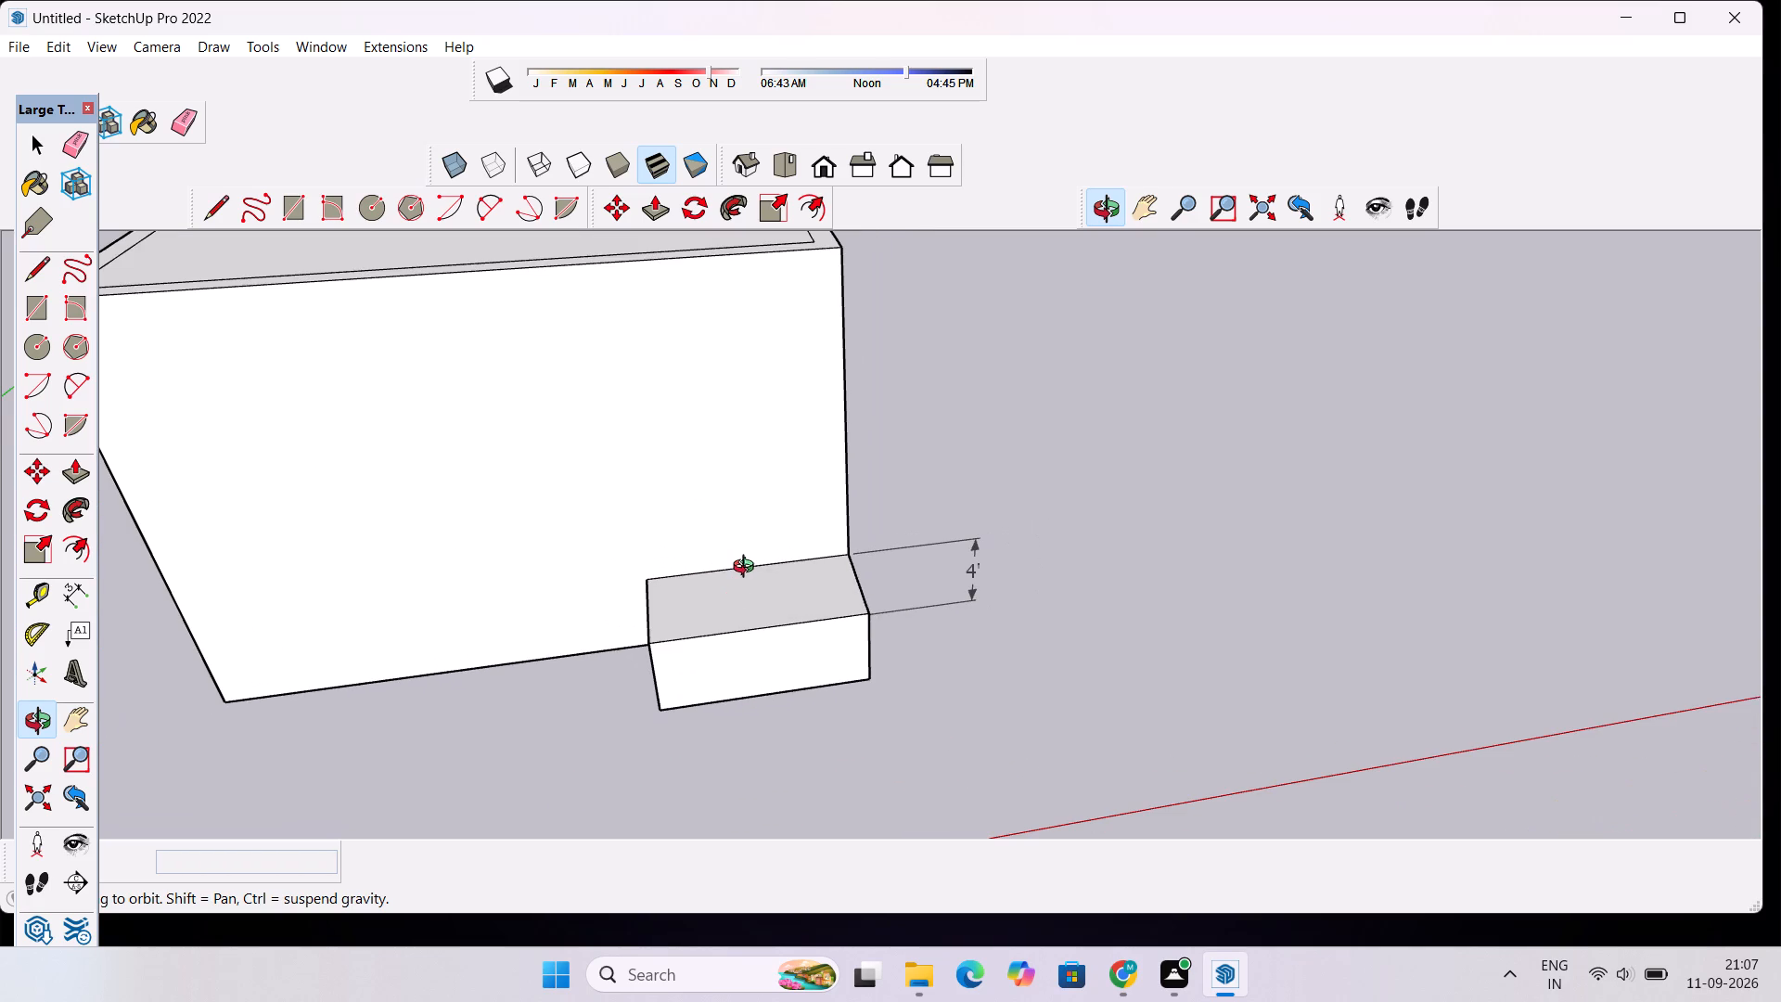
left_click_drag(790, 534, 599, 492, "shift")
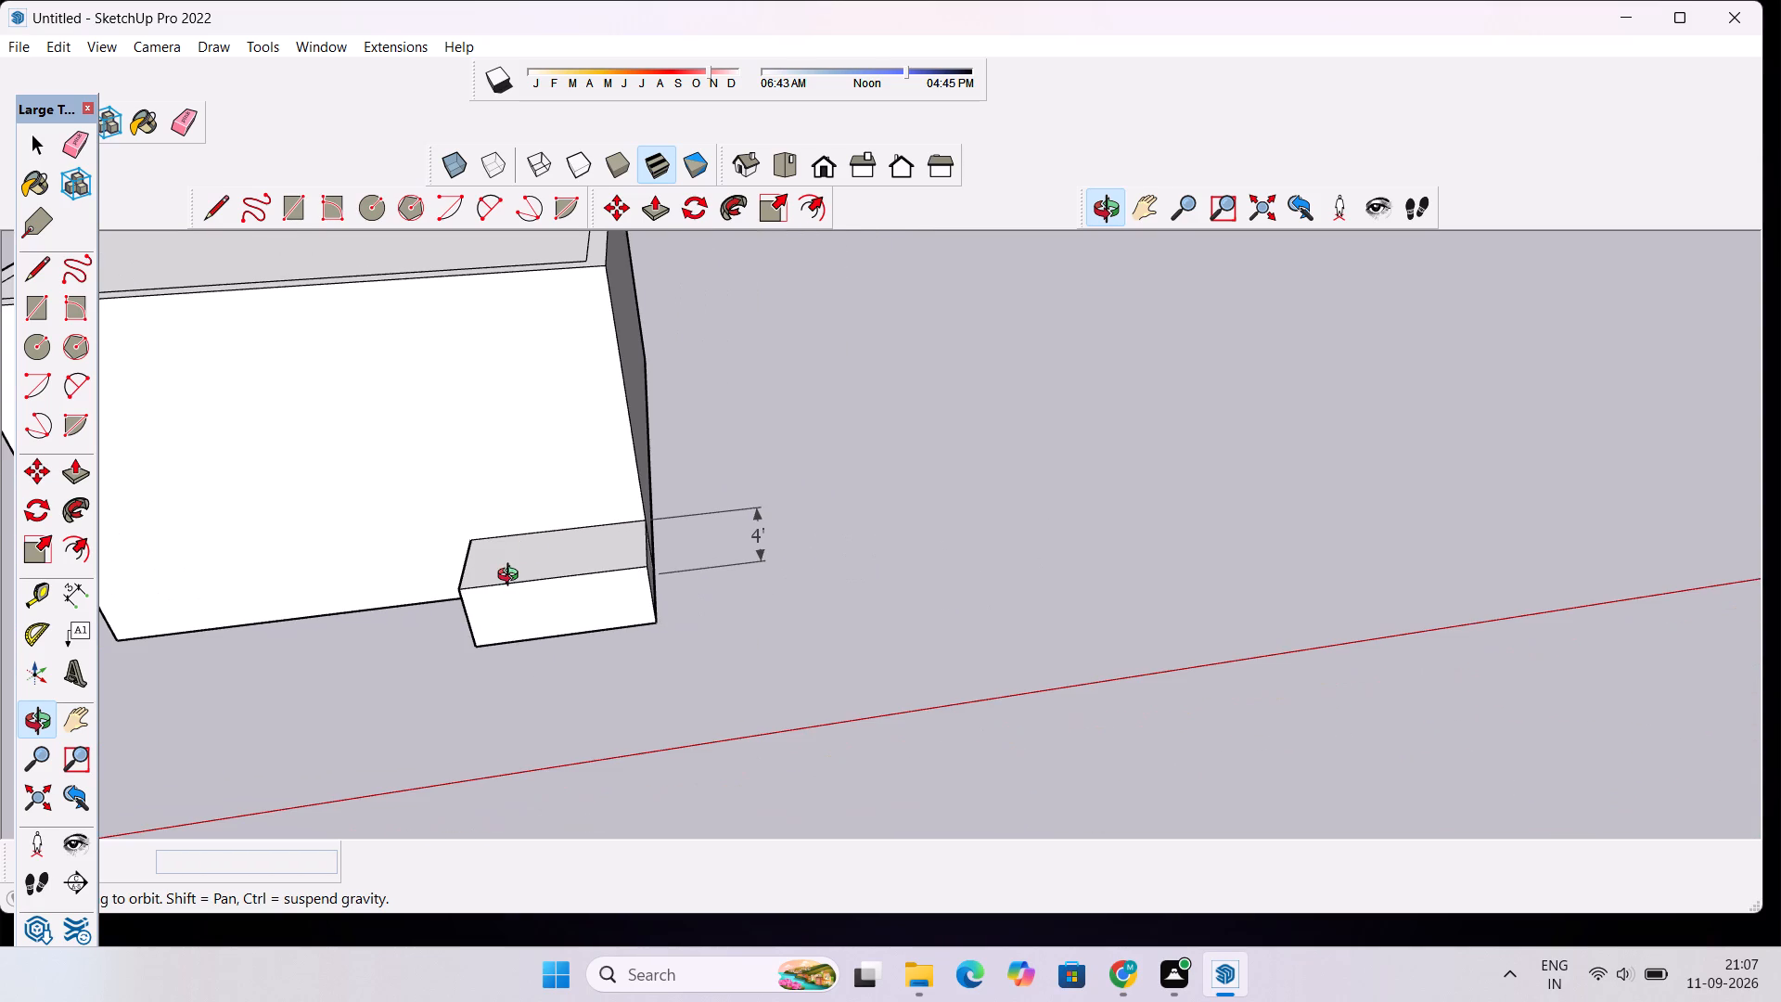
scroll(509, 561, "up", 4)
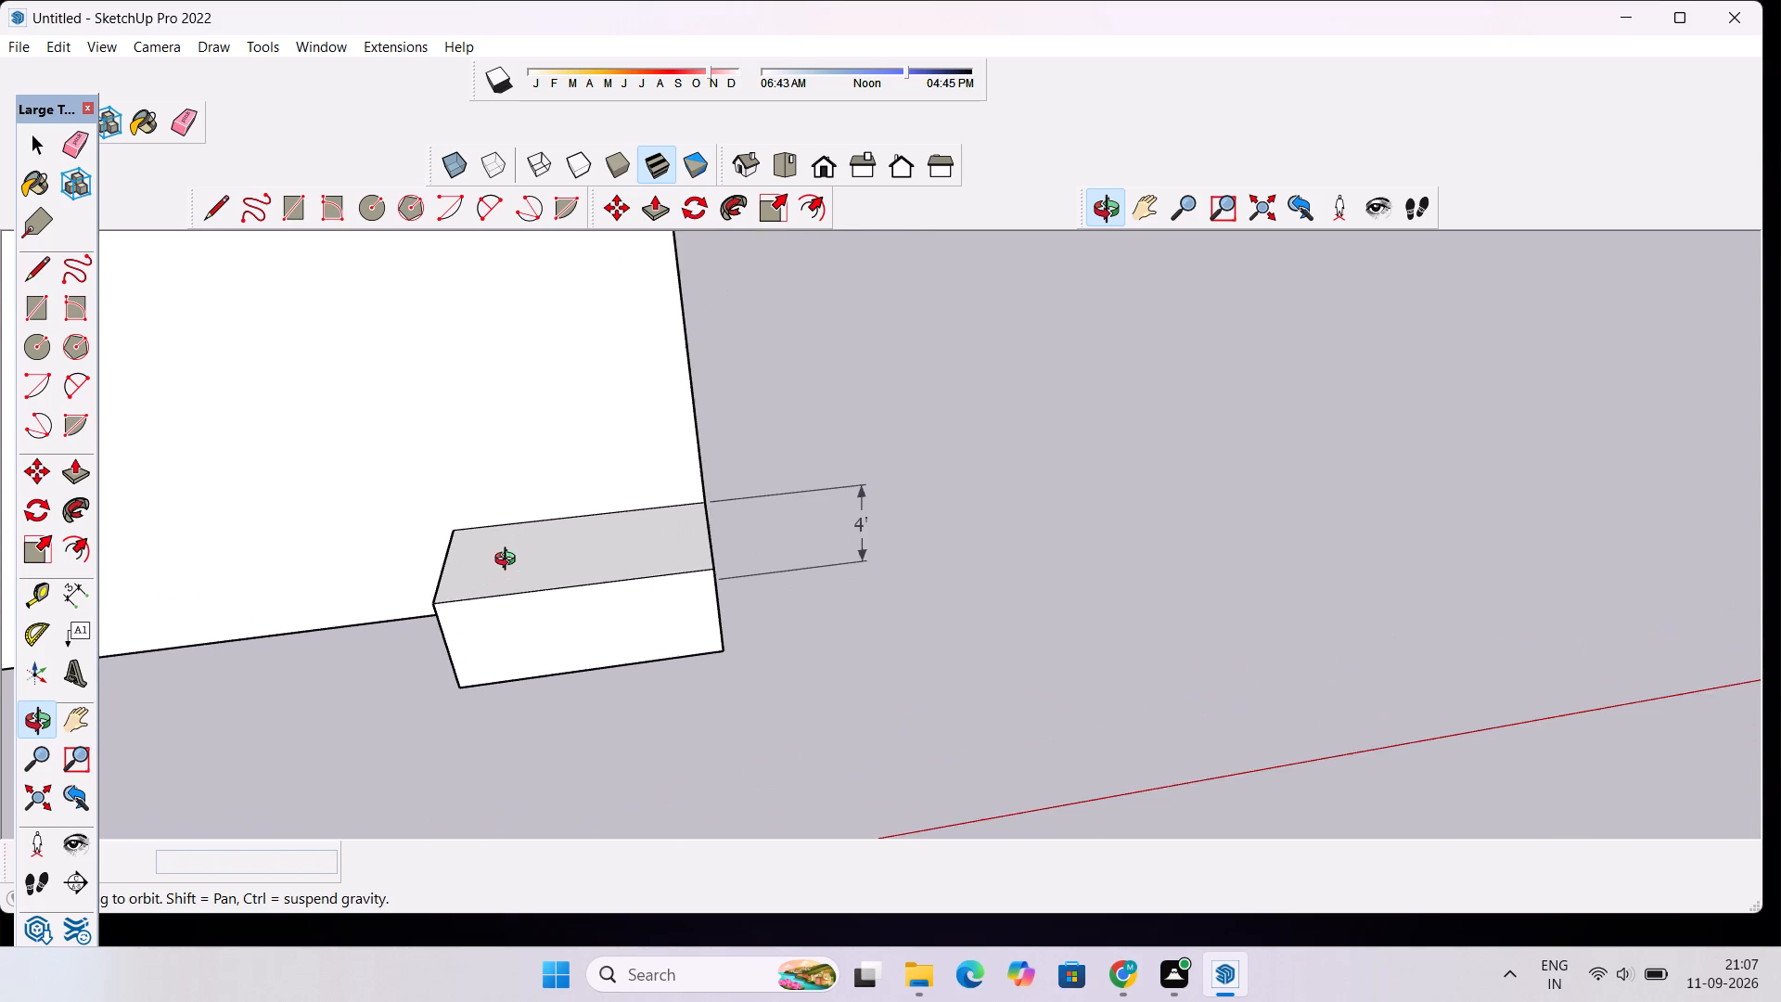
scroll(509, 561, "down", 5)
left_click_drag(527, 702, 535, 592)
scroll(504, 525, "down", 10)
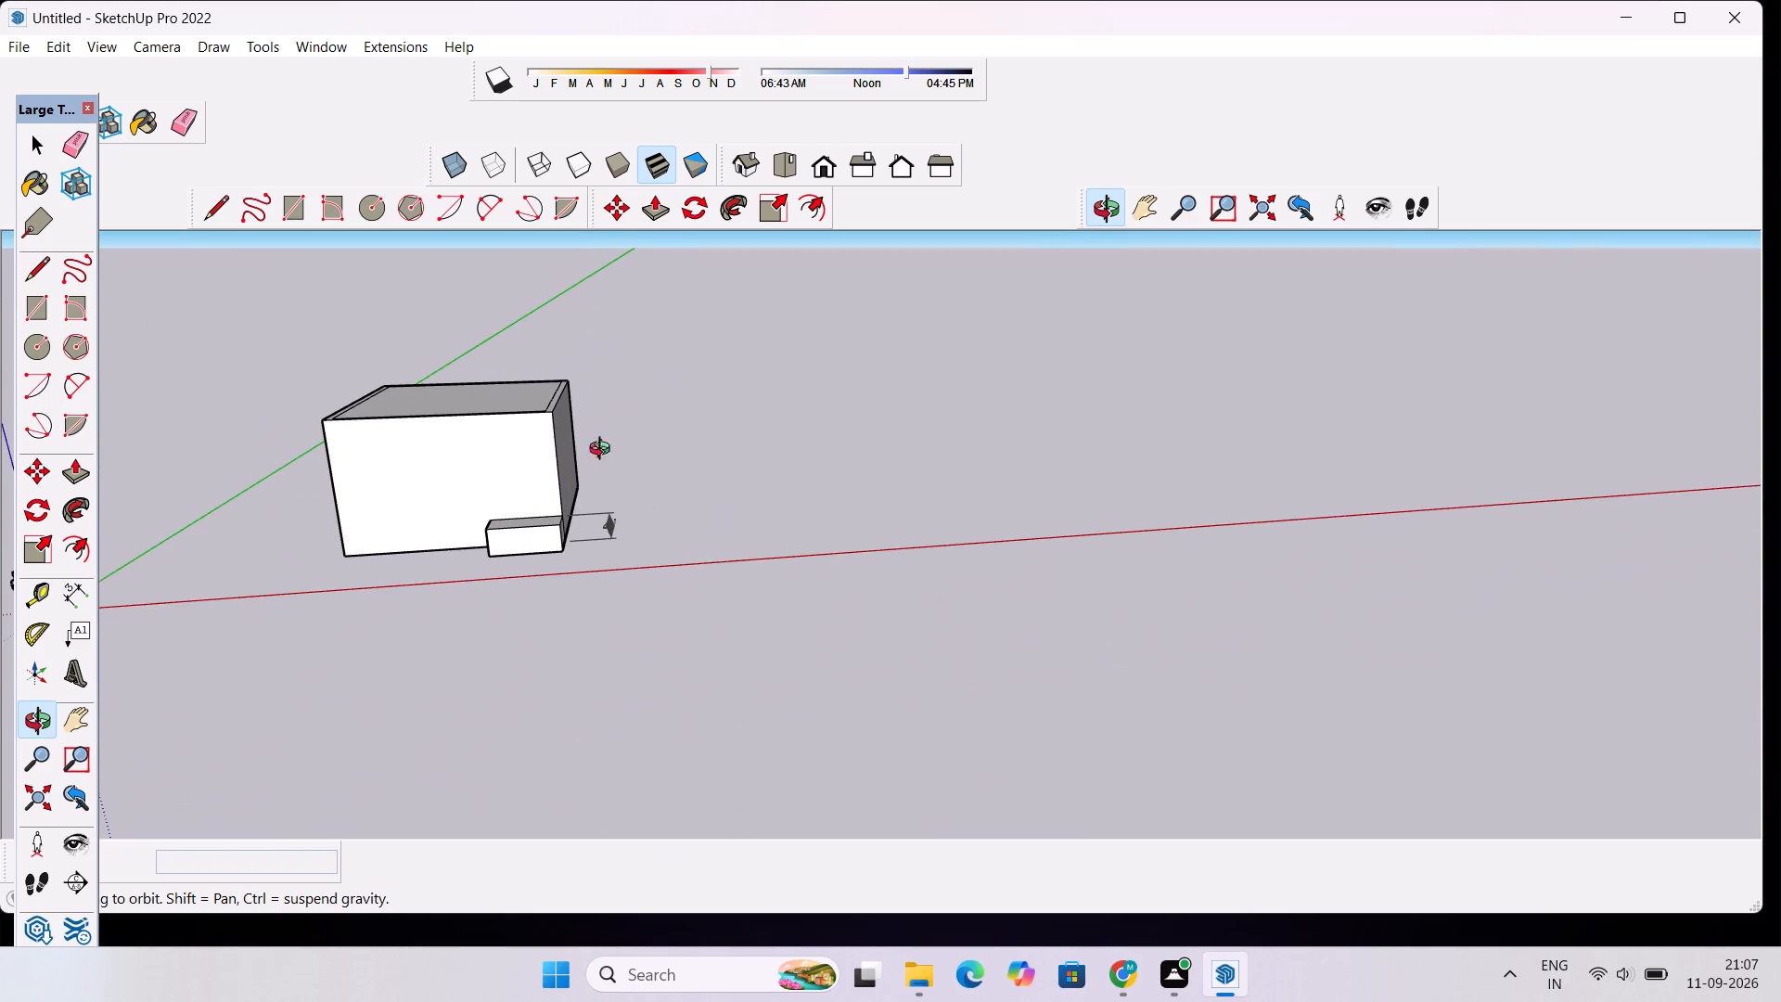
Examine the front wall and its junction with the top of the corner projection.
left_click(1154, 212)
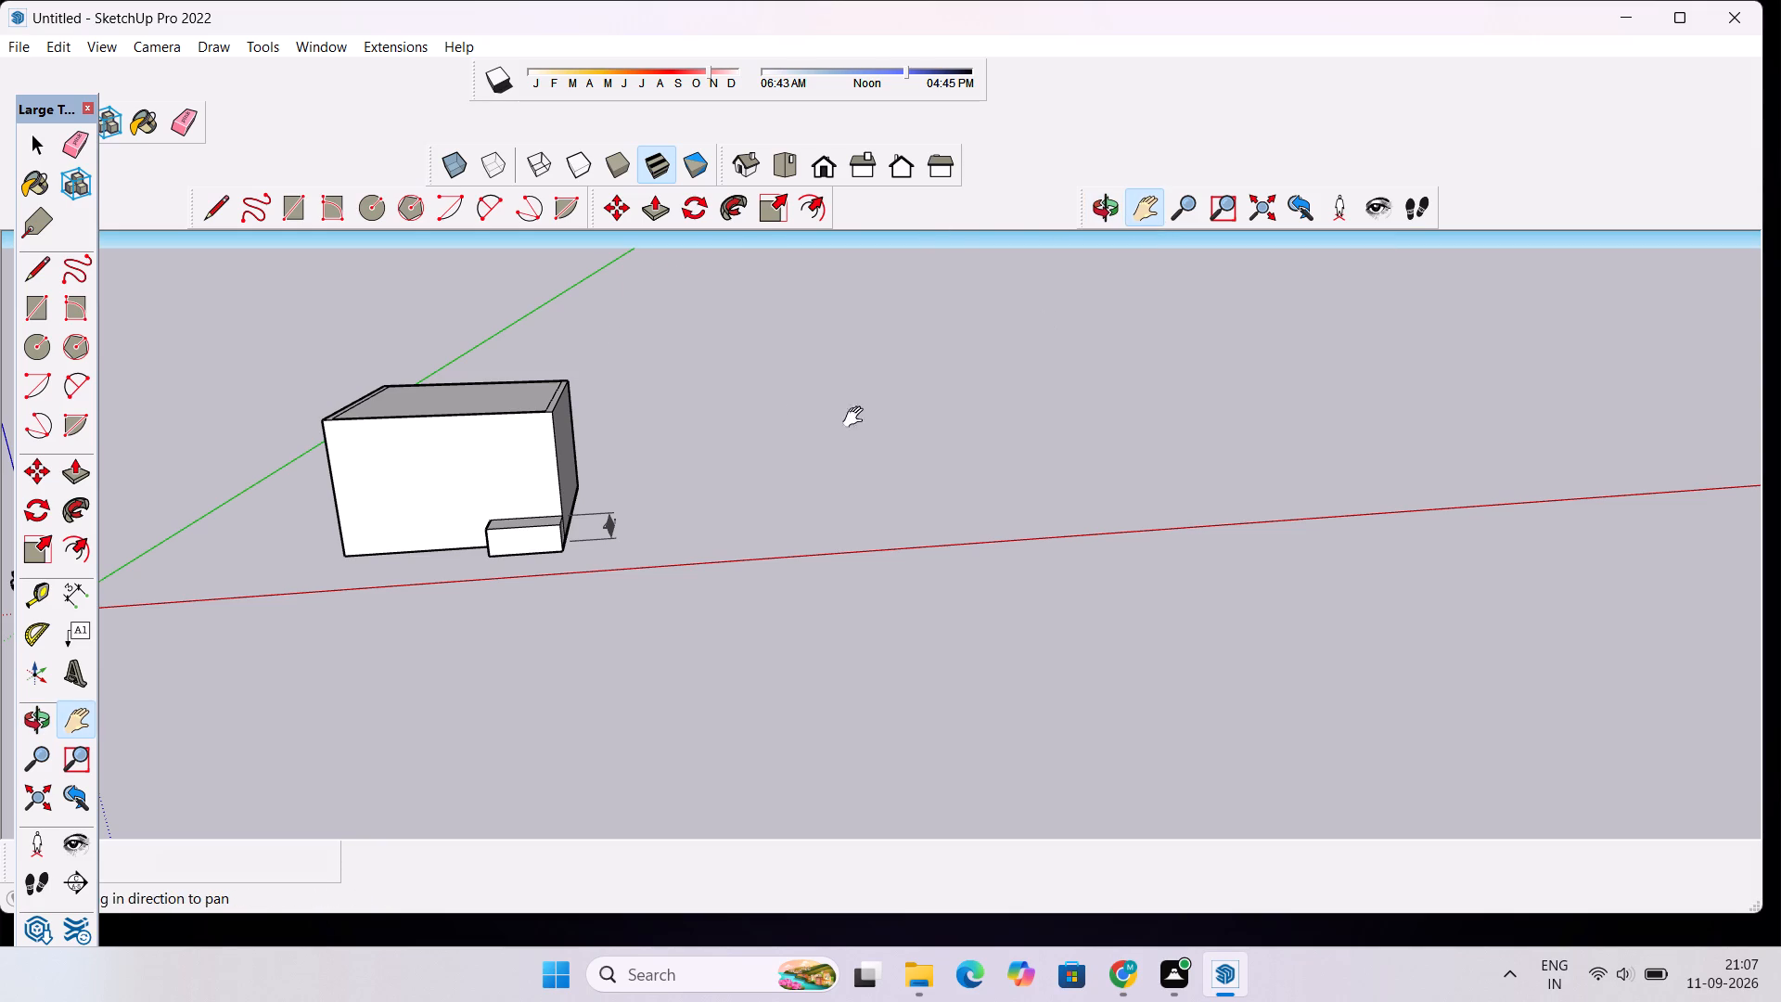
left_click_drag(664, 436, 911, 477)
scroll(796, 610, "up", 9)
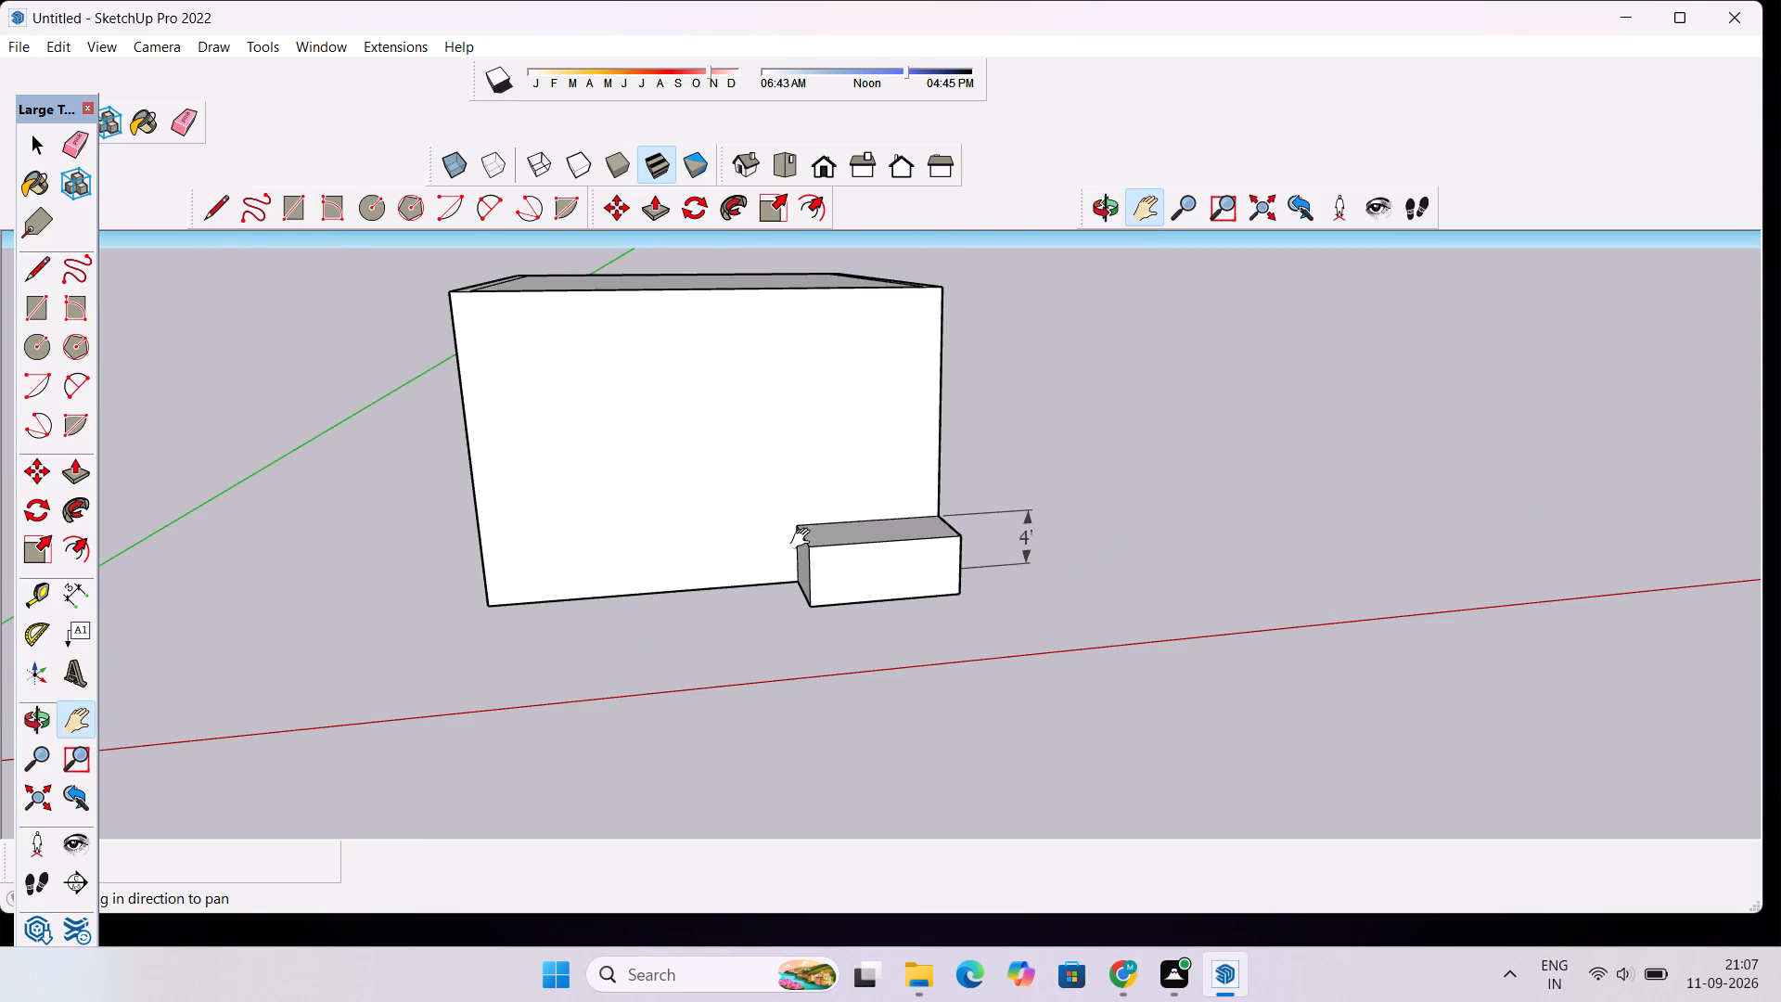
scroll(804, 539, "up", 3)
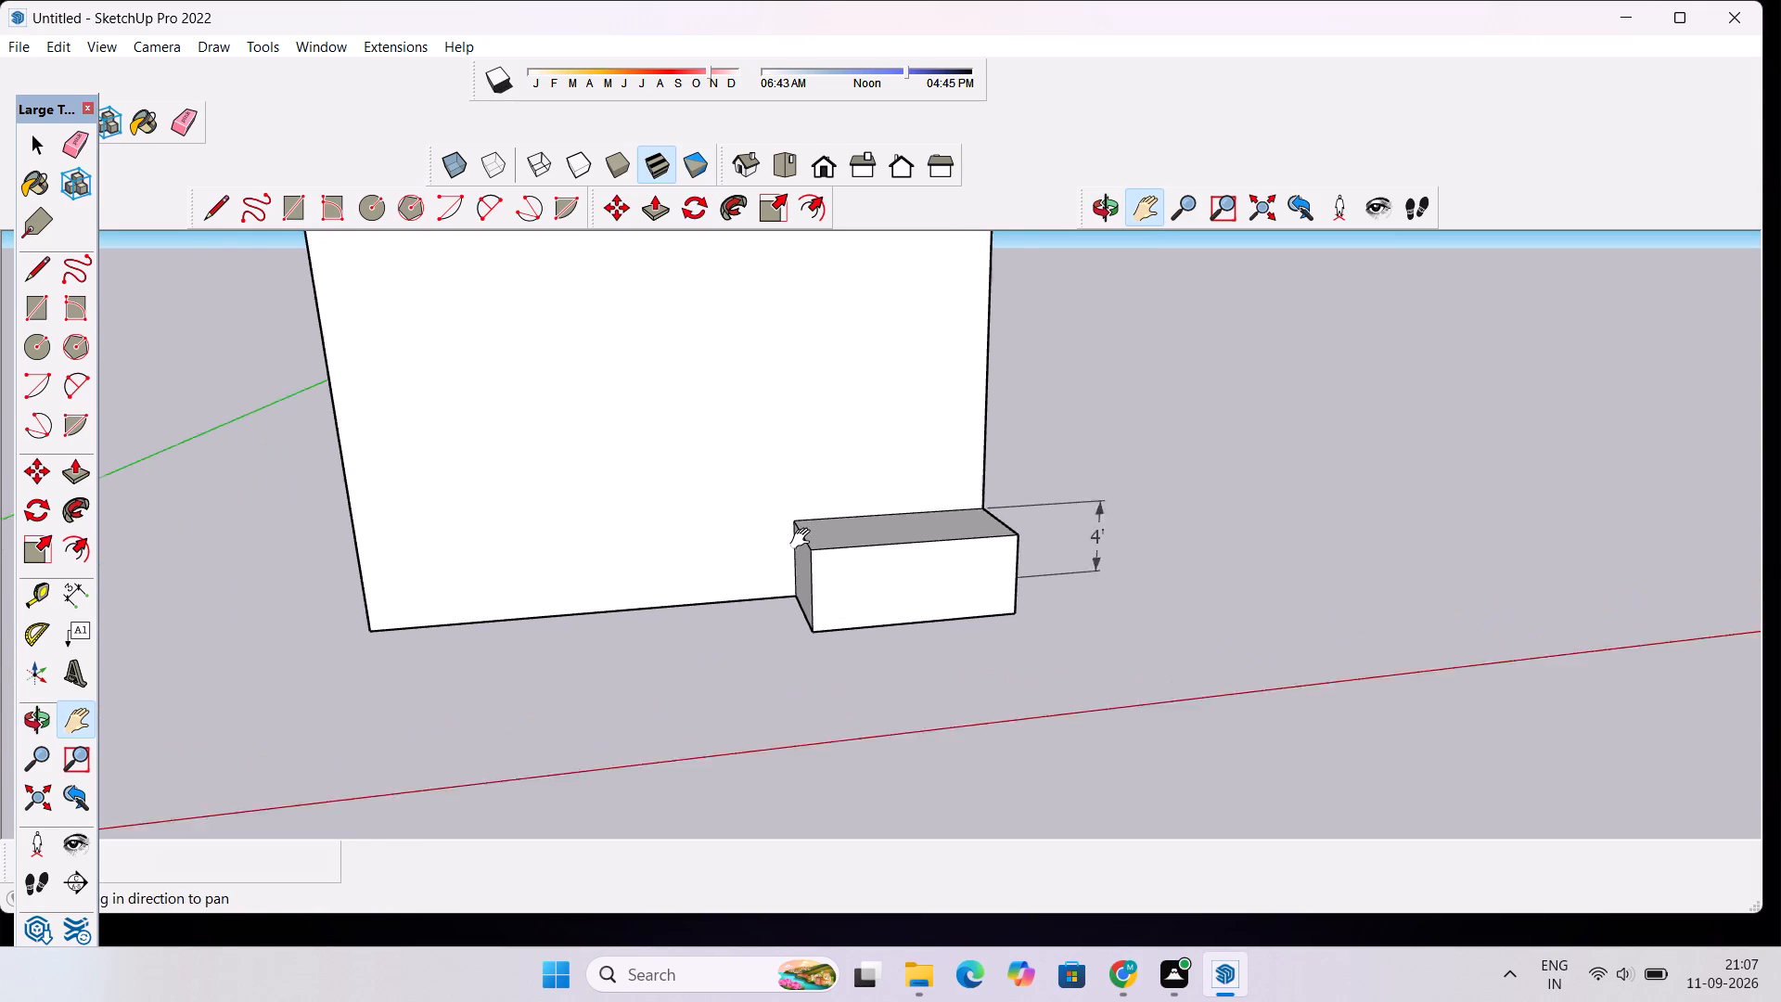
scroll(804, 539, "up", 1)
scroll(804, 539, "down", 4)
left_click_drag(804, 522, 826, 553)
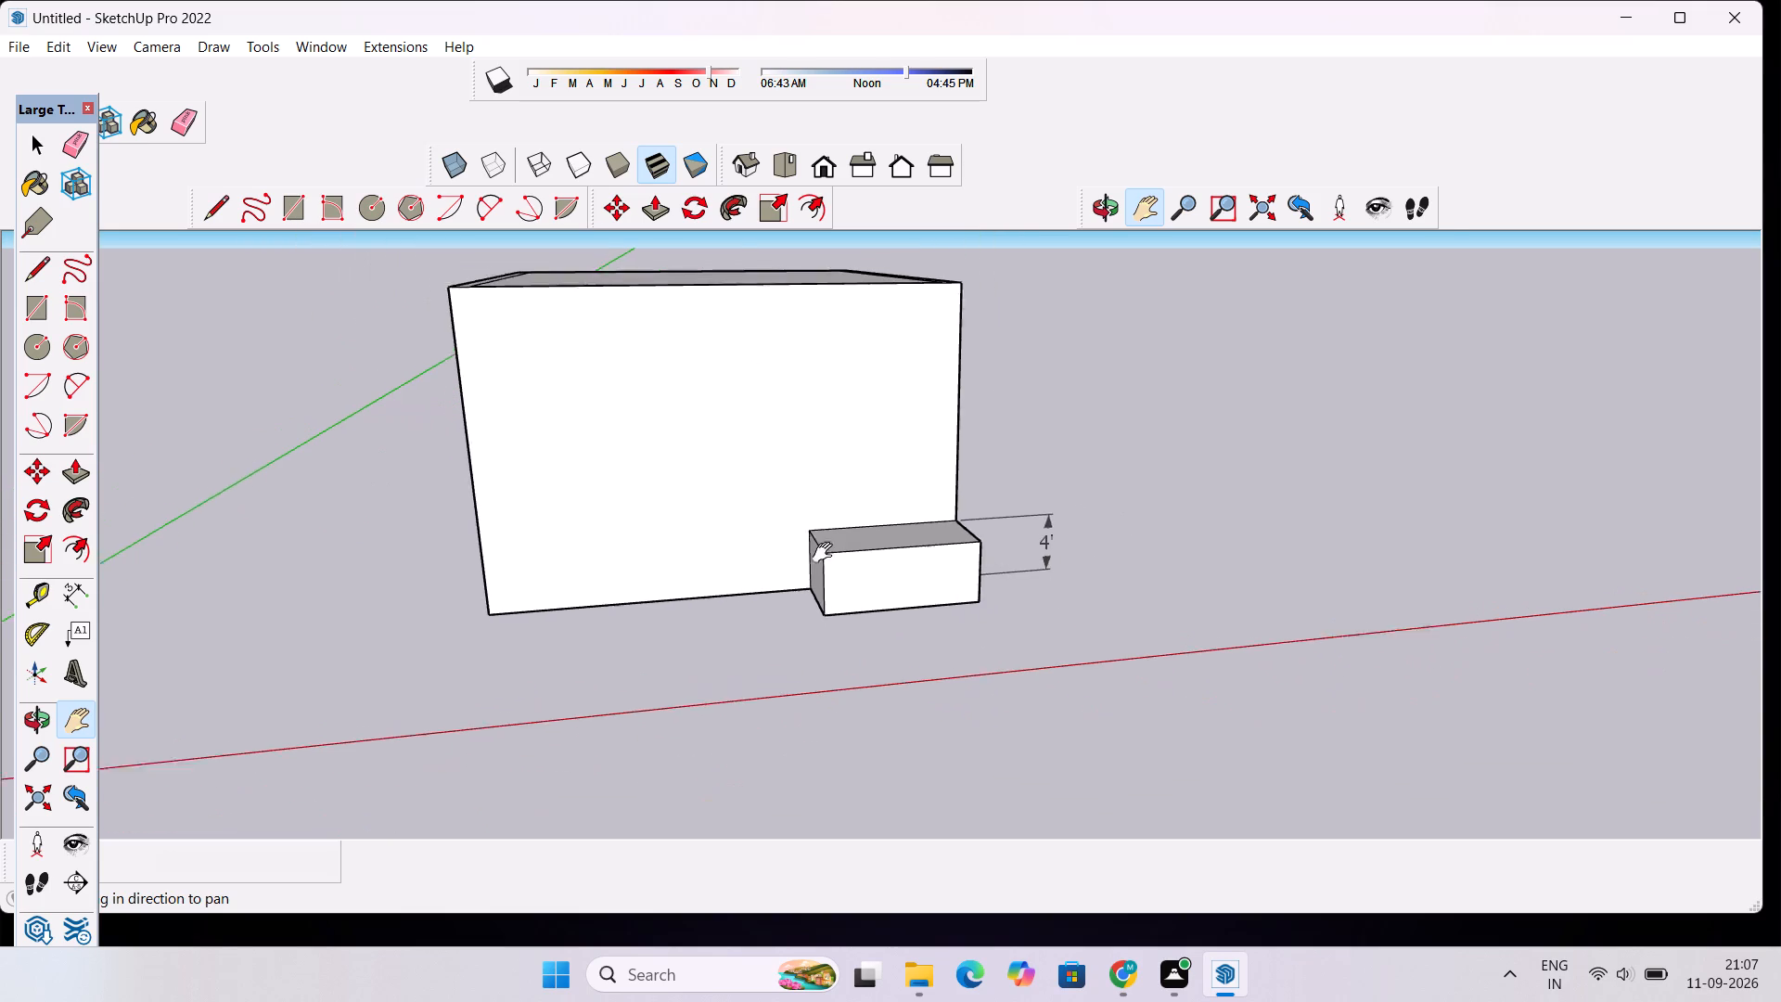
left_click_drag(826, 553, 806, 623)
left_click_drag(742, 651, 684, 689)
left_click_drag(750, 642, 650, 753)
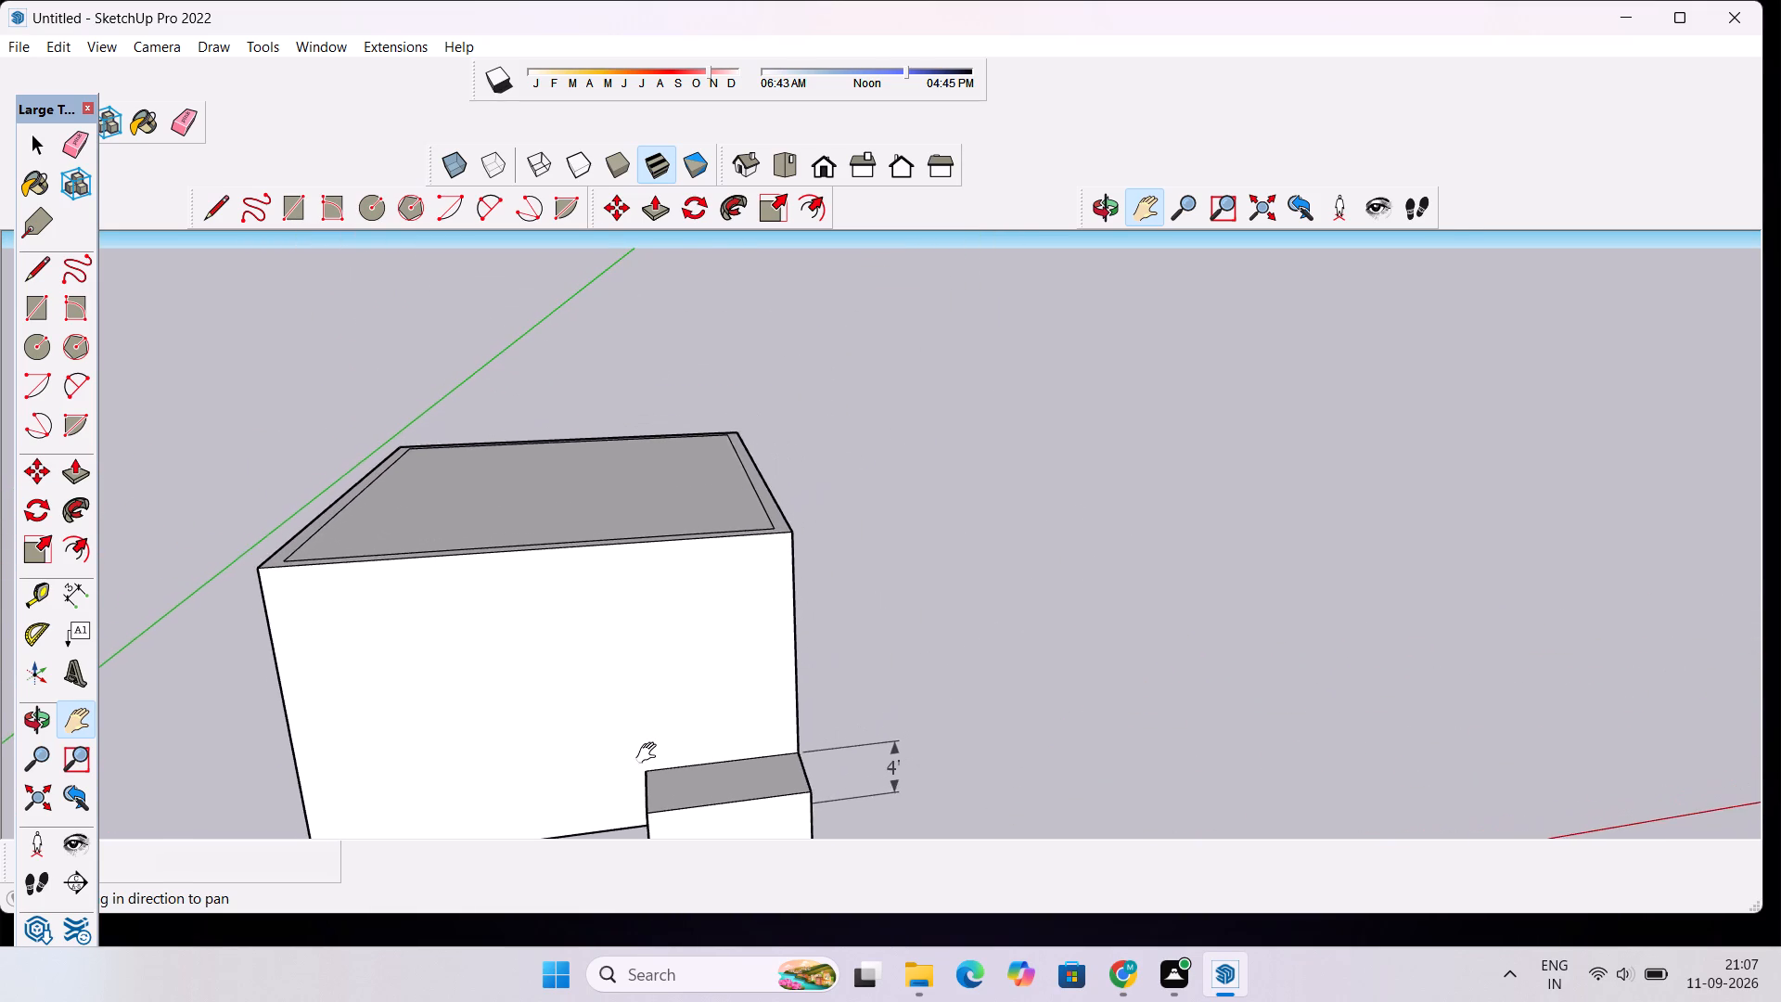
left_click_drag(650, 753, 648, 756)
left_click_drag(646, 751, 644, 724)
scroll(727, 673, "up", 4)
left_click_drag(803, 662, 788, 671)
scroll(787, 655, "down", 9)
scroll(739, 679, "up", 1)
left_click_drag(728, 663, 700, 635)
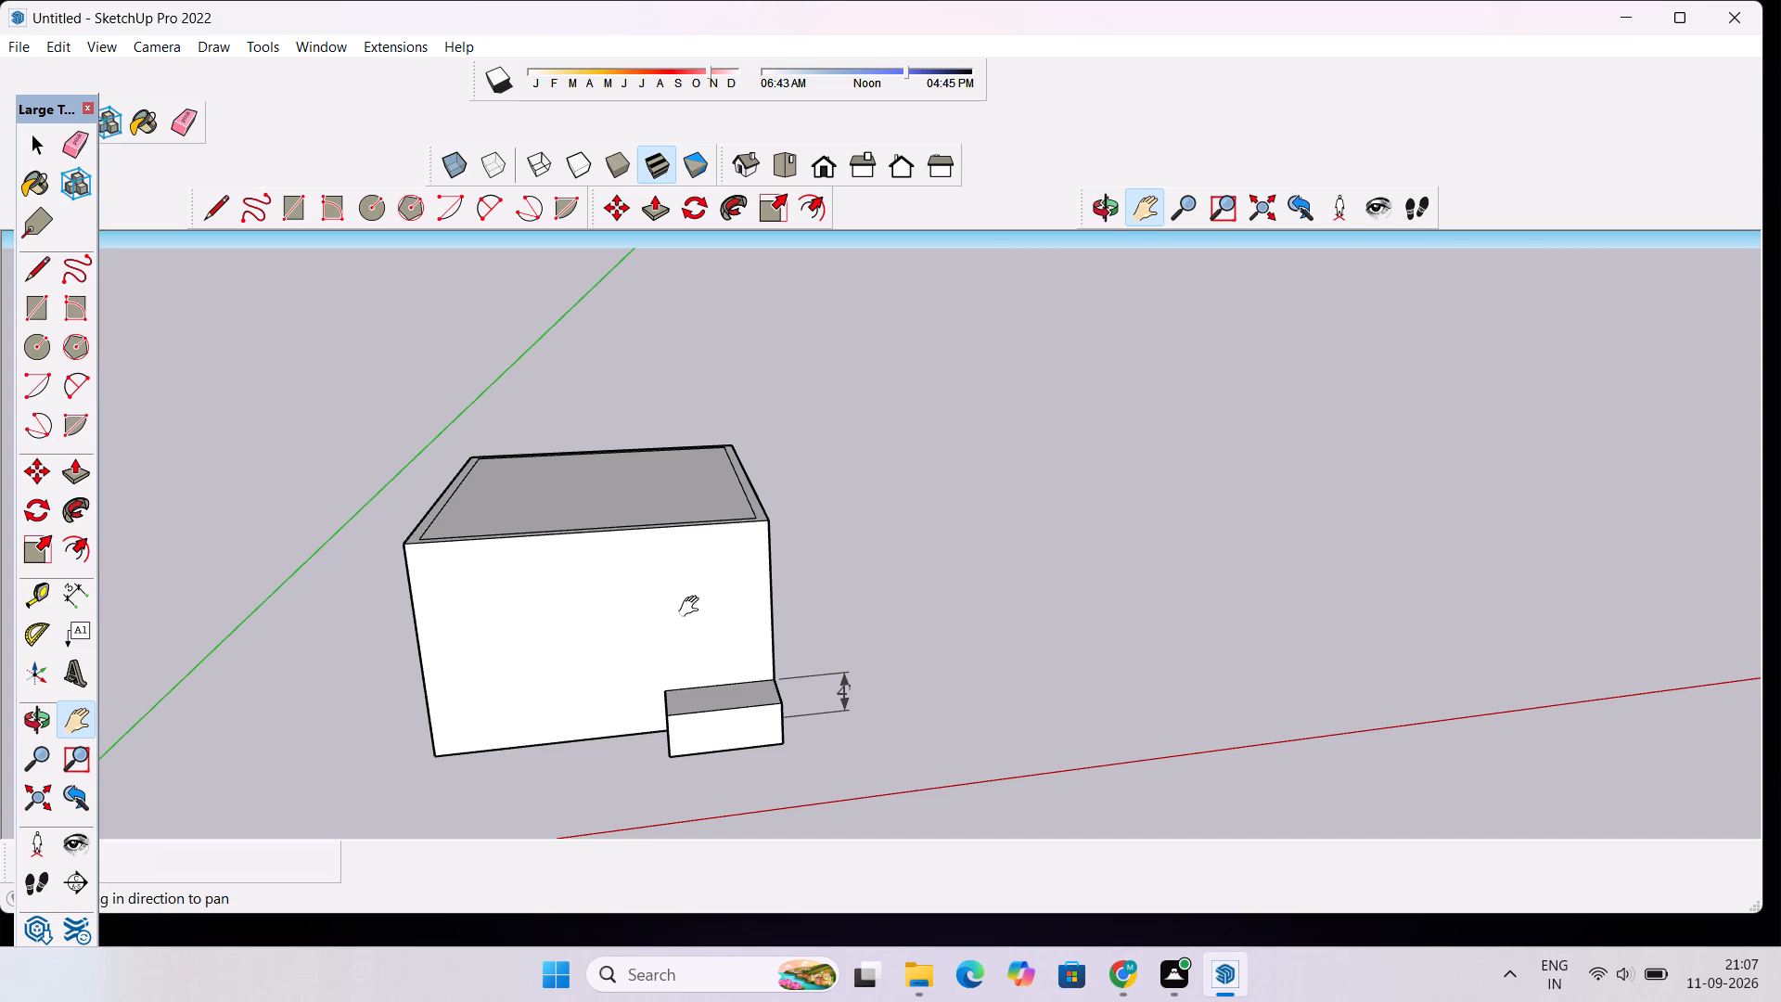
scroll(693, 607, "up", 1)
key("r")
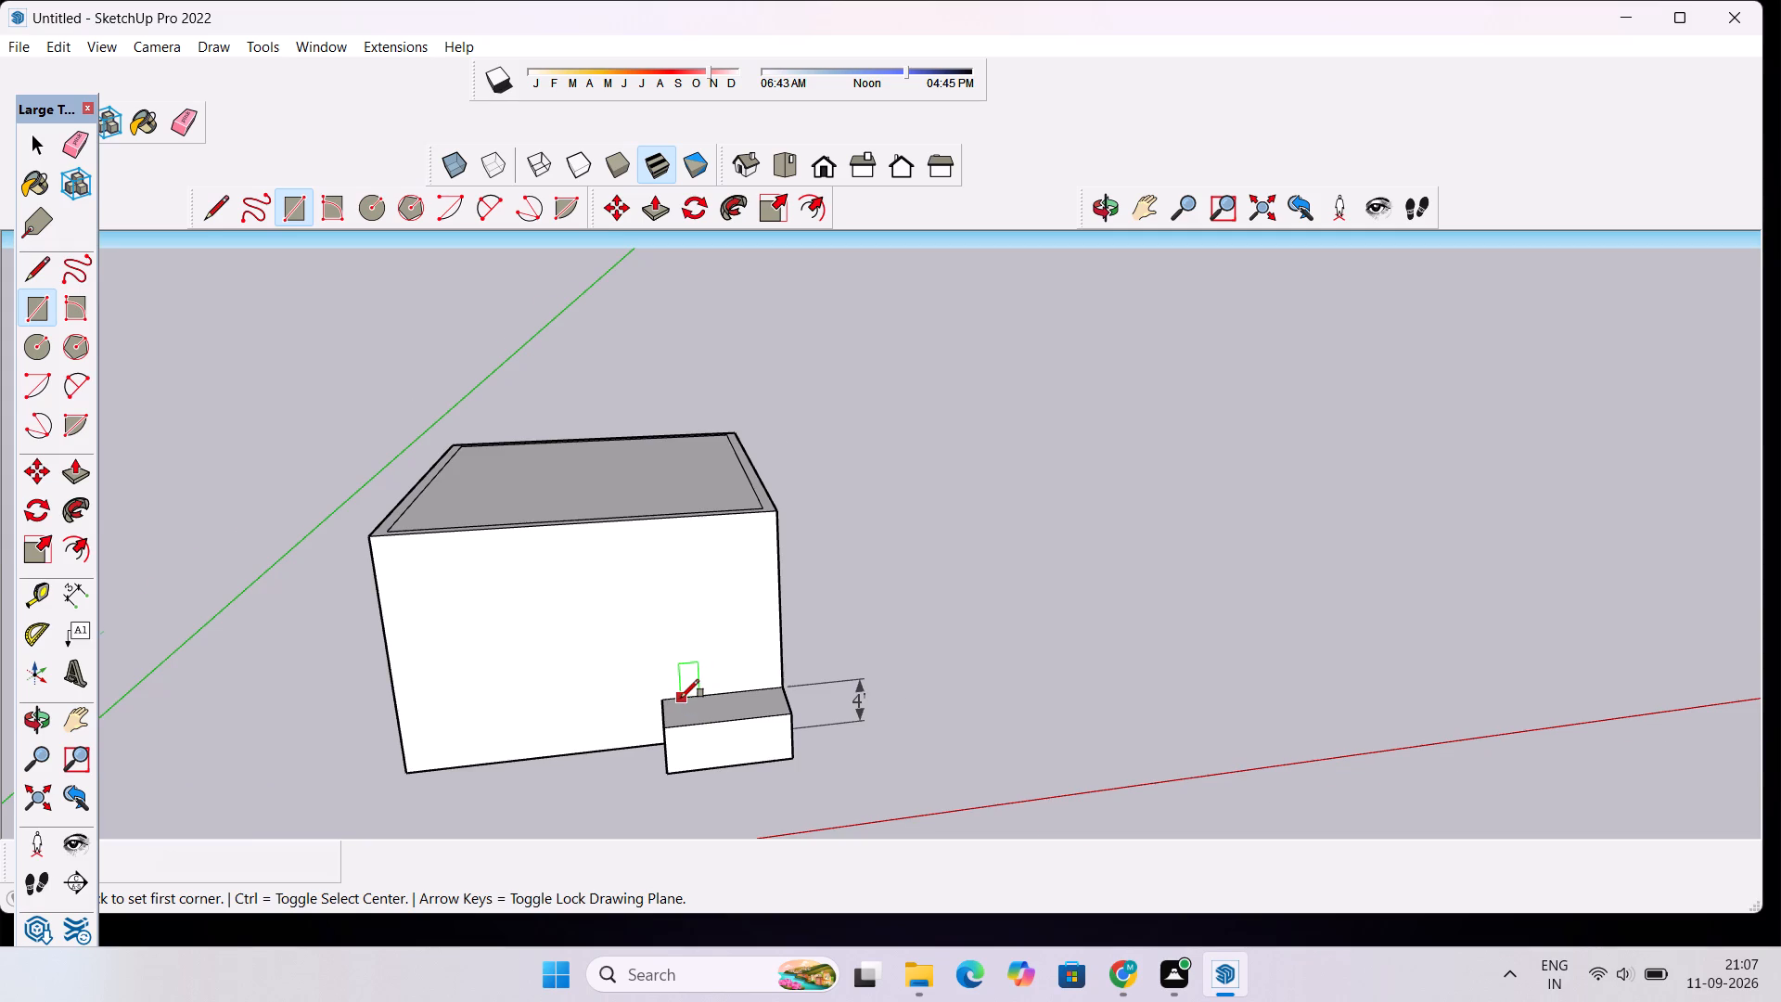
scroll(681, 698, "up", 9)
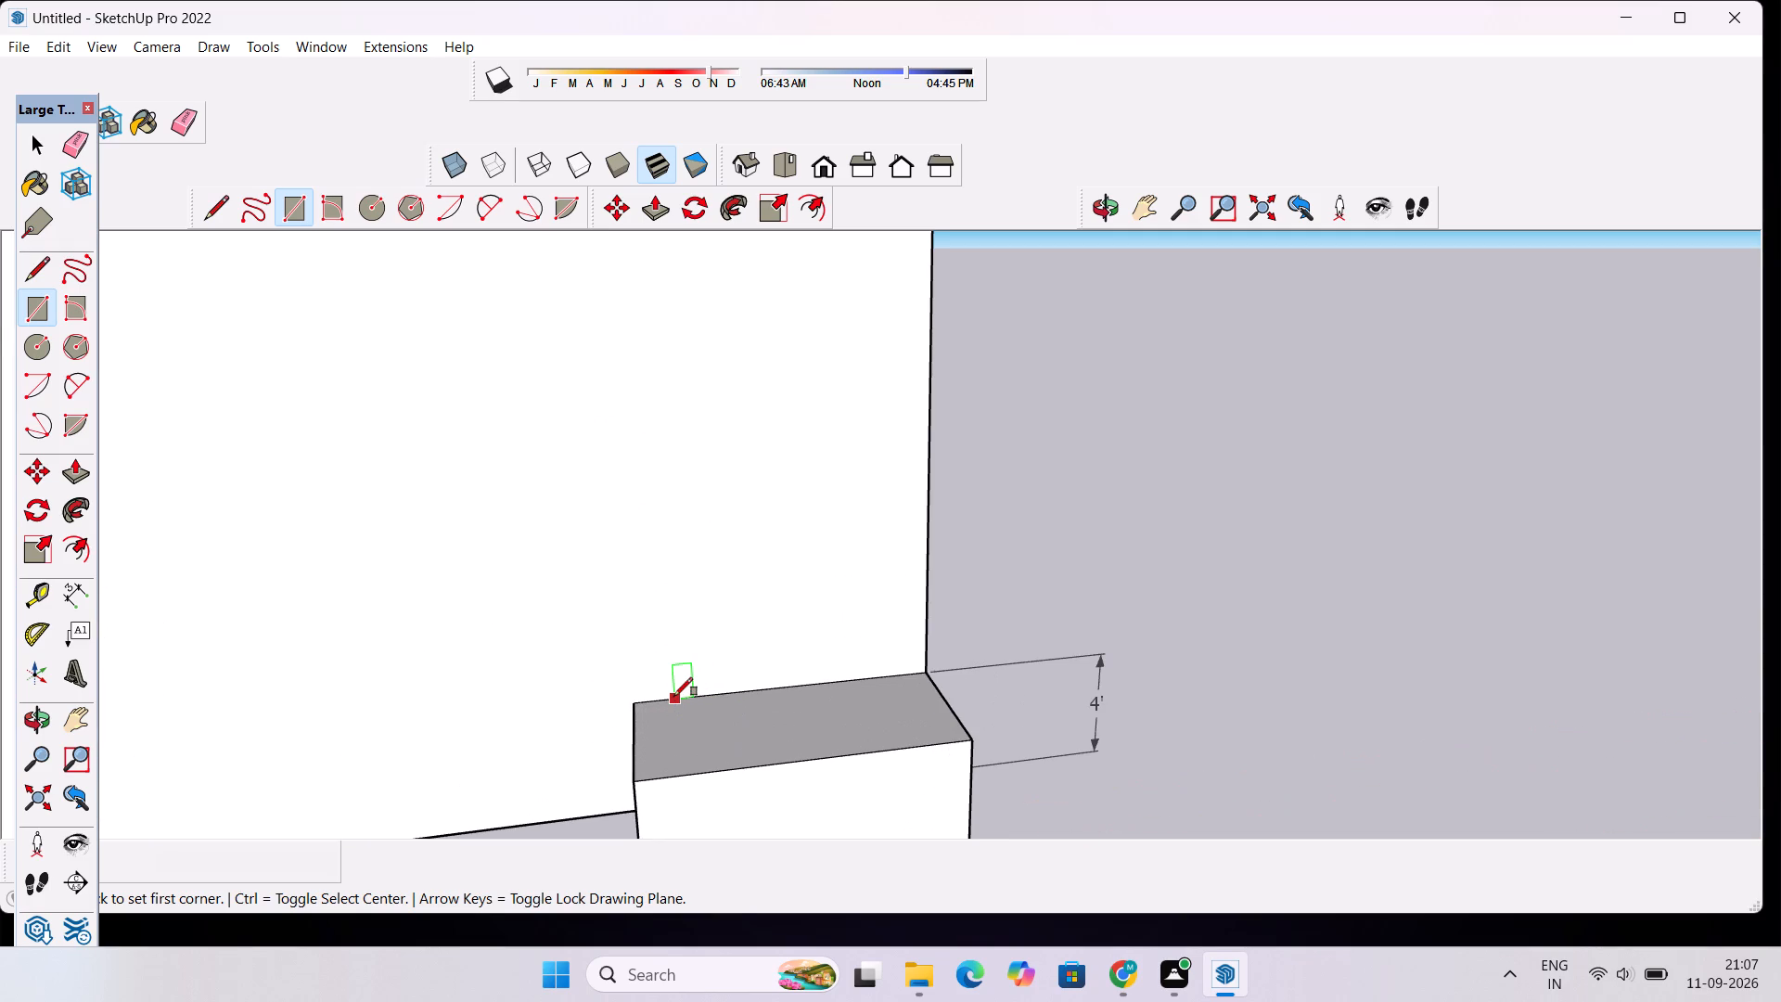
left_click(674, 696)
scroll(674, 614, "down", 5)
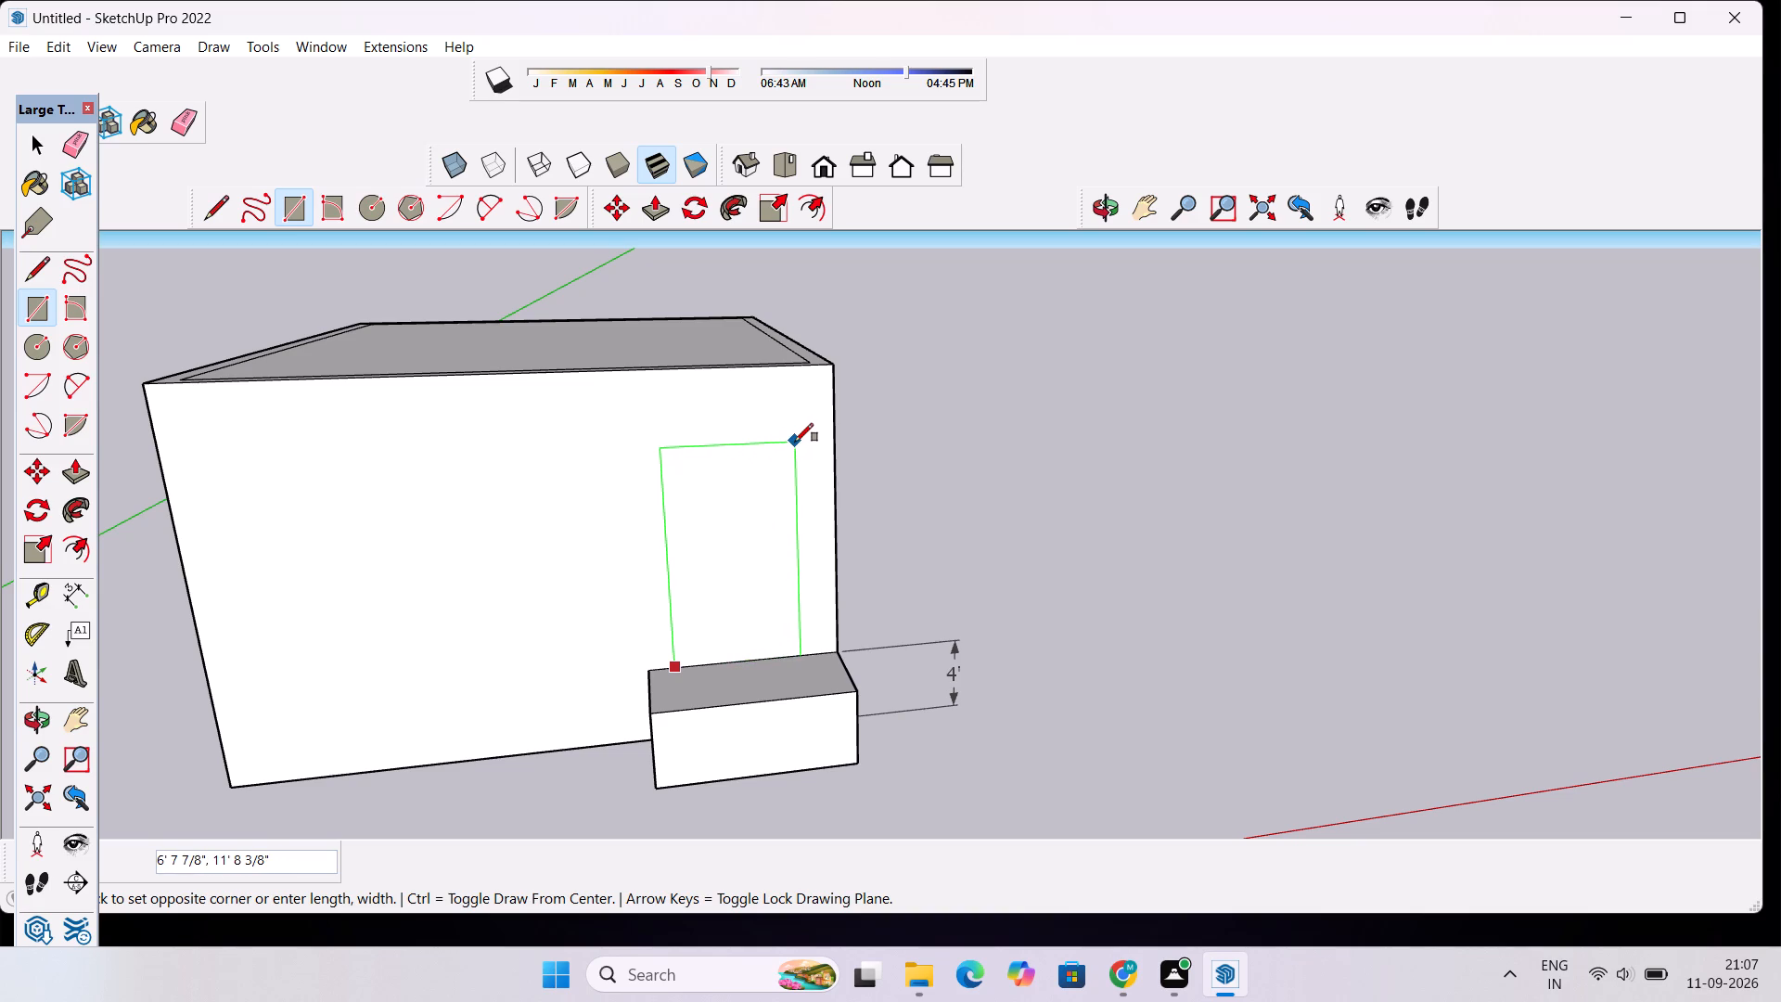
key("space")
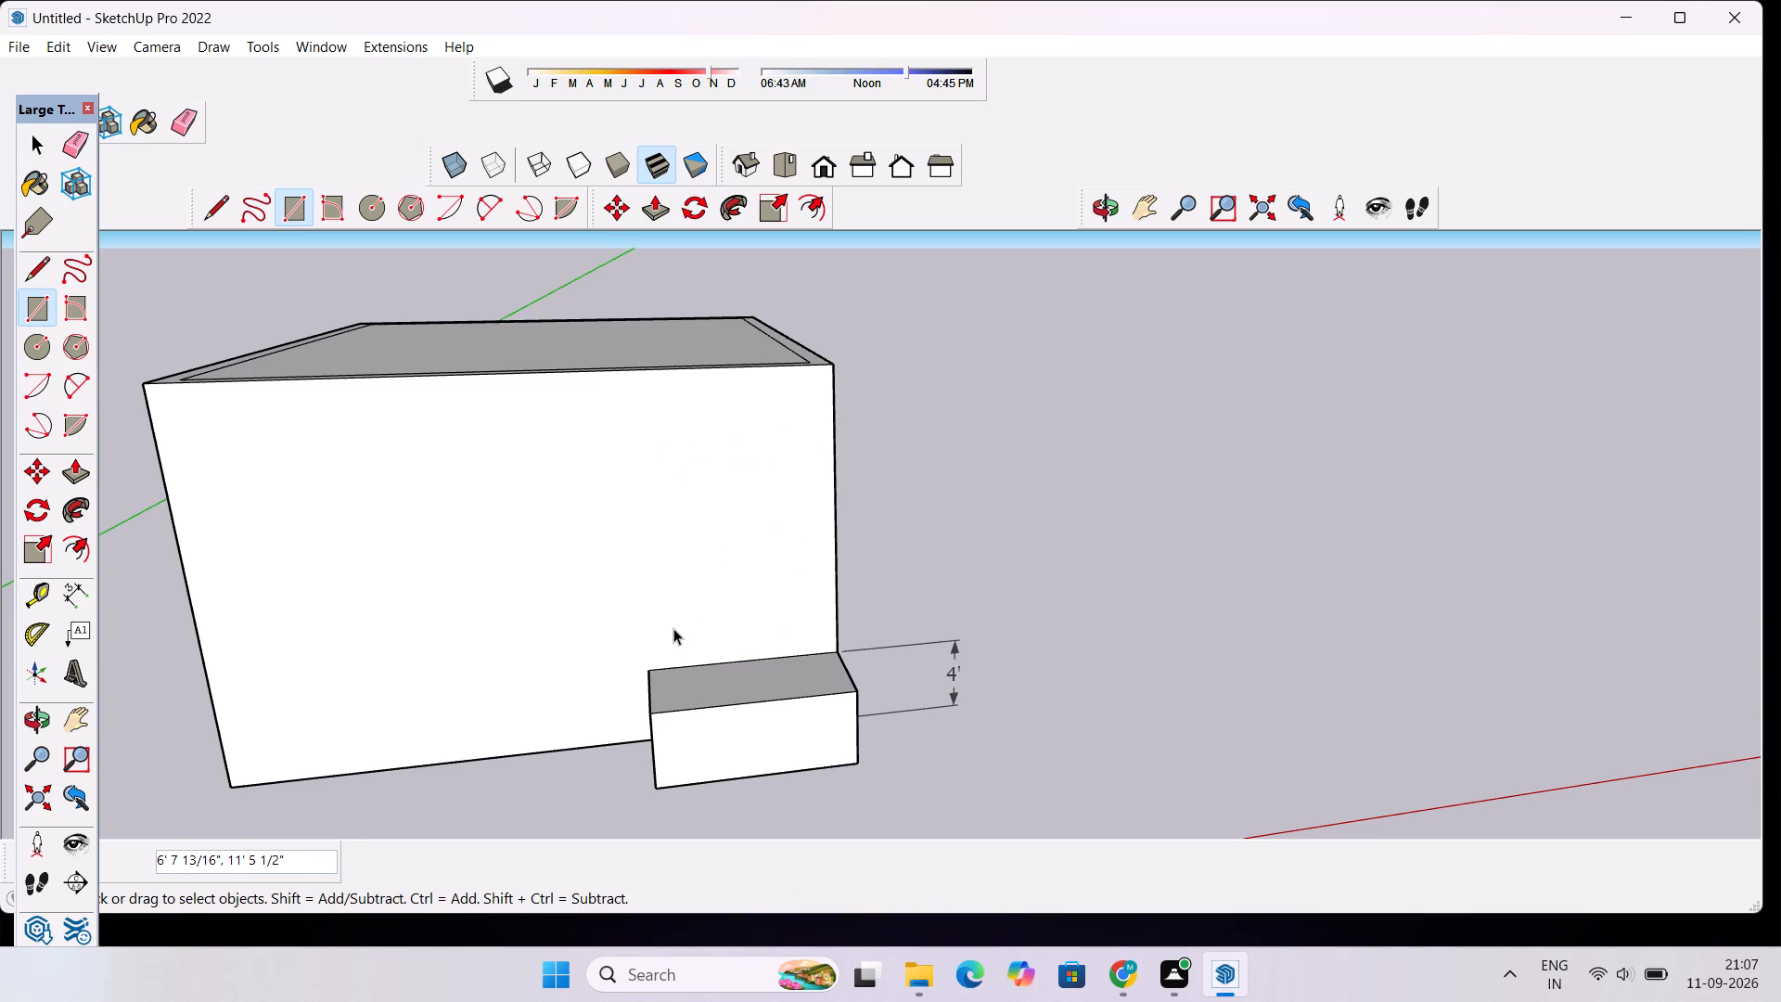
Draw a 20' horizontal line across the front face, from the projection's top back corner to the wall's far vertical edge.
key("l")
left_click(647, 671)
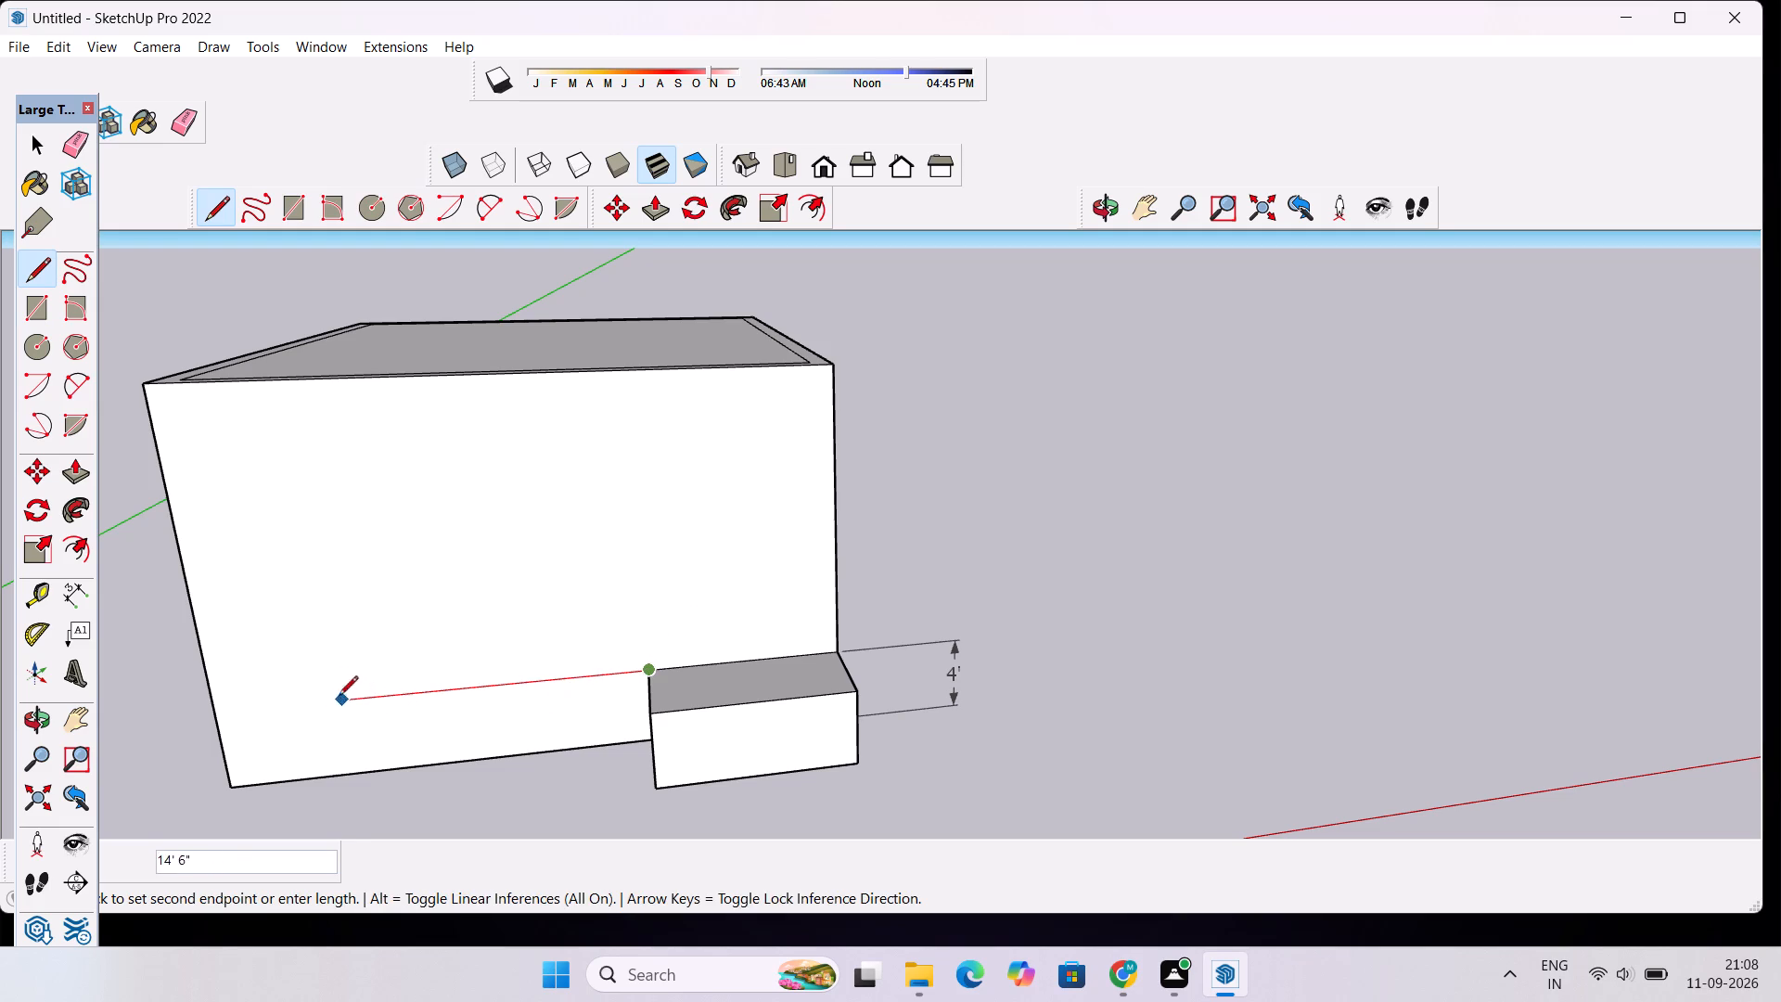
left_click(208, 715)
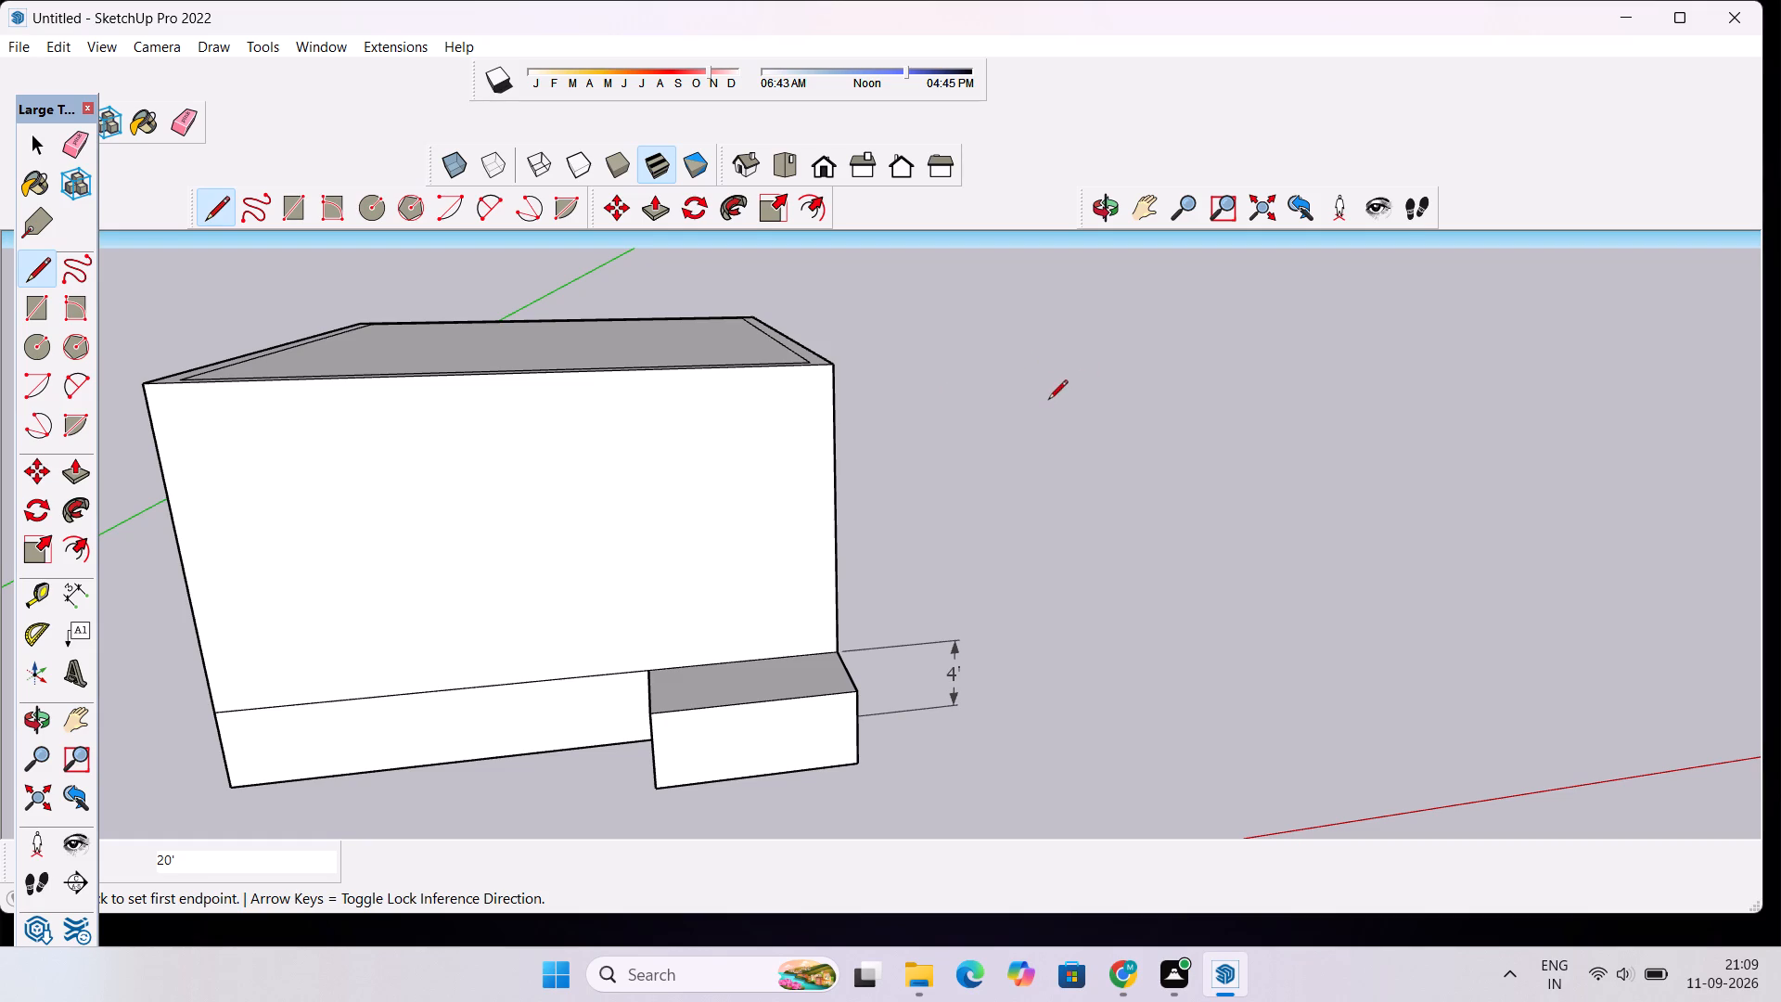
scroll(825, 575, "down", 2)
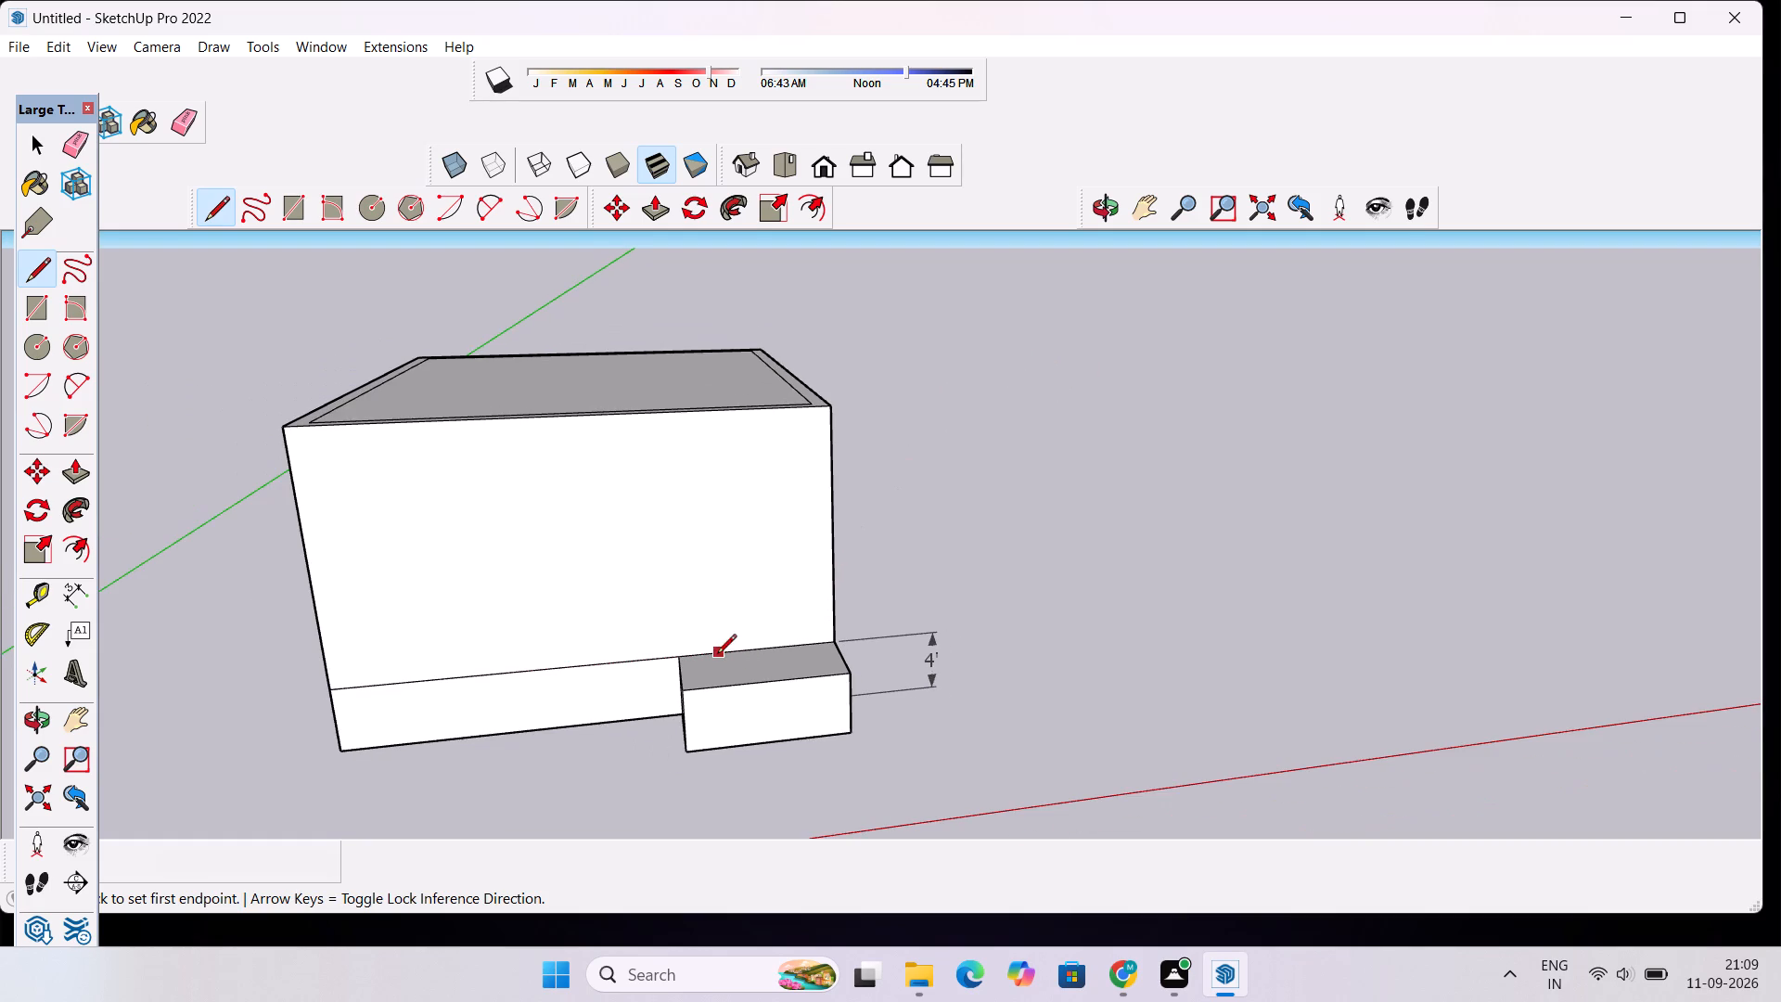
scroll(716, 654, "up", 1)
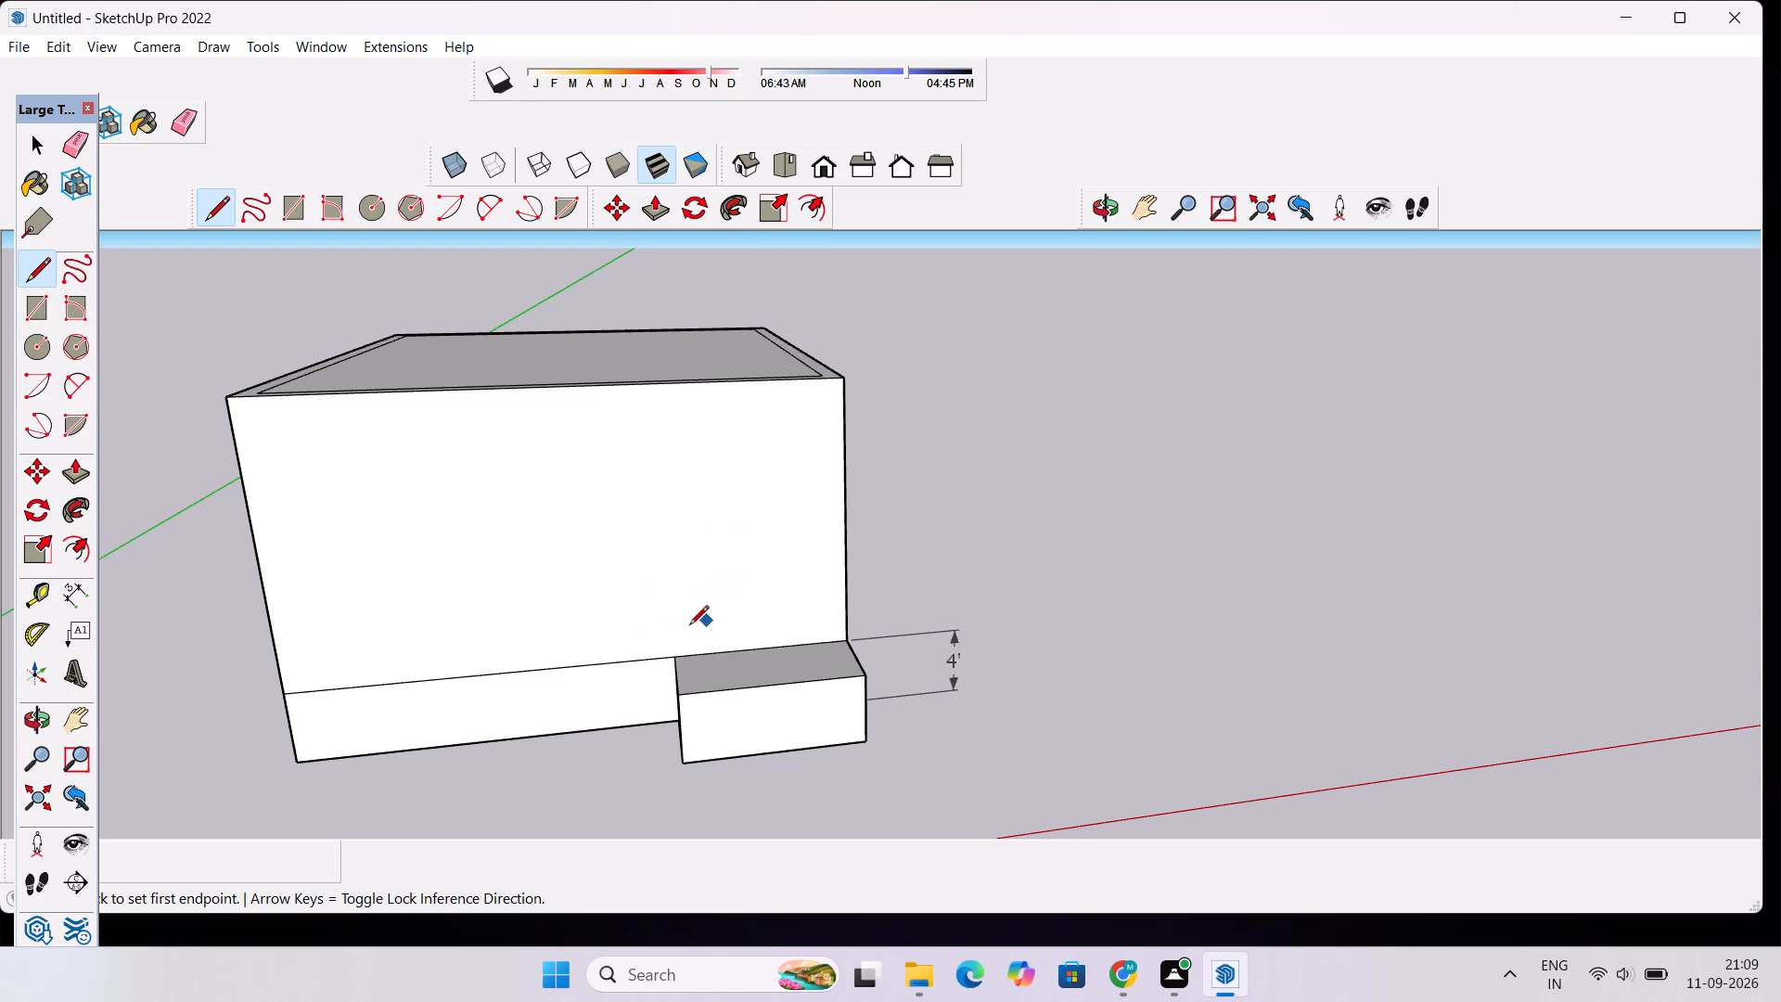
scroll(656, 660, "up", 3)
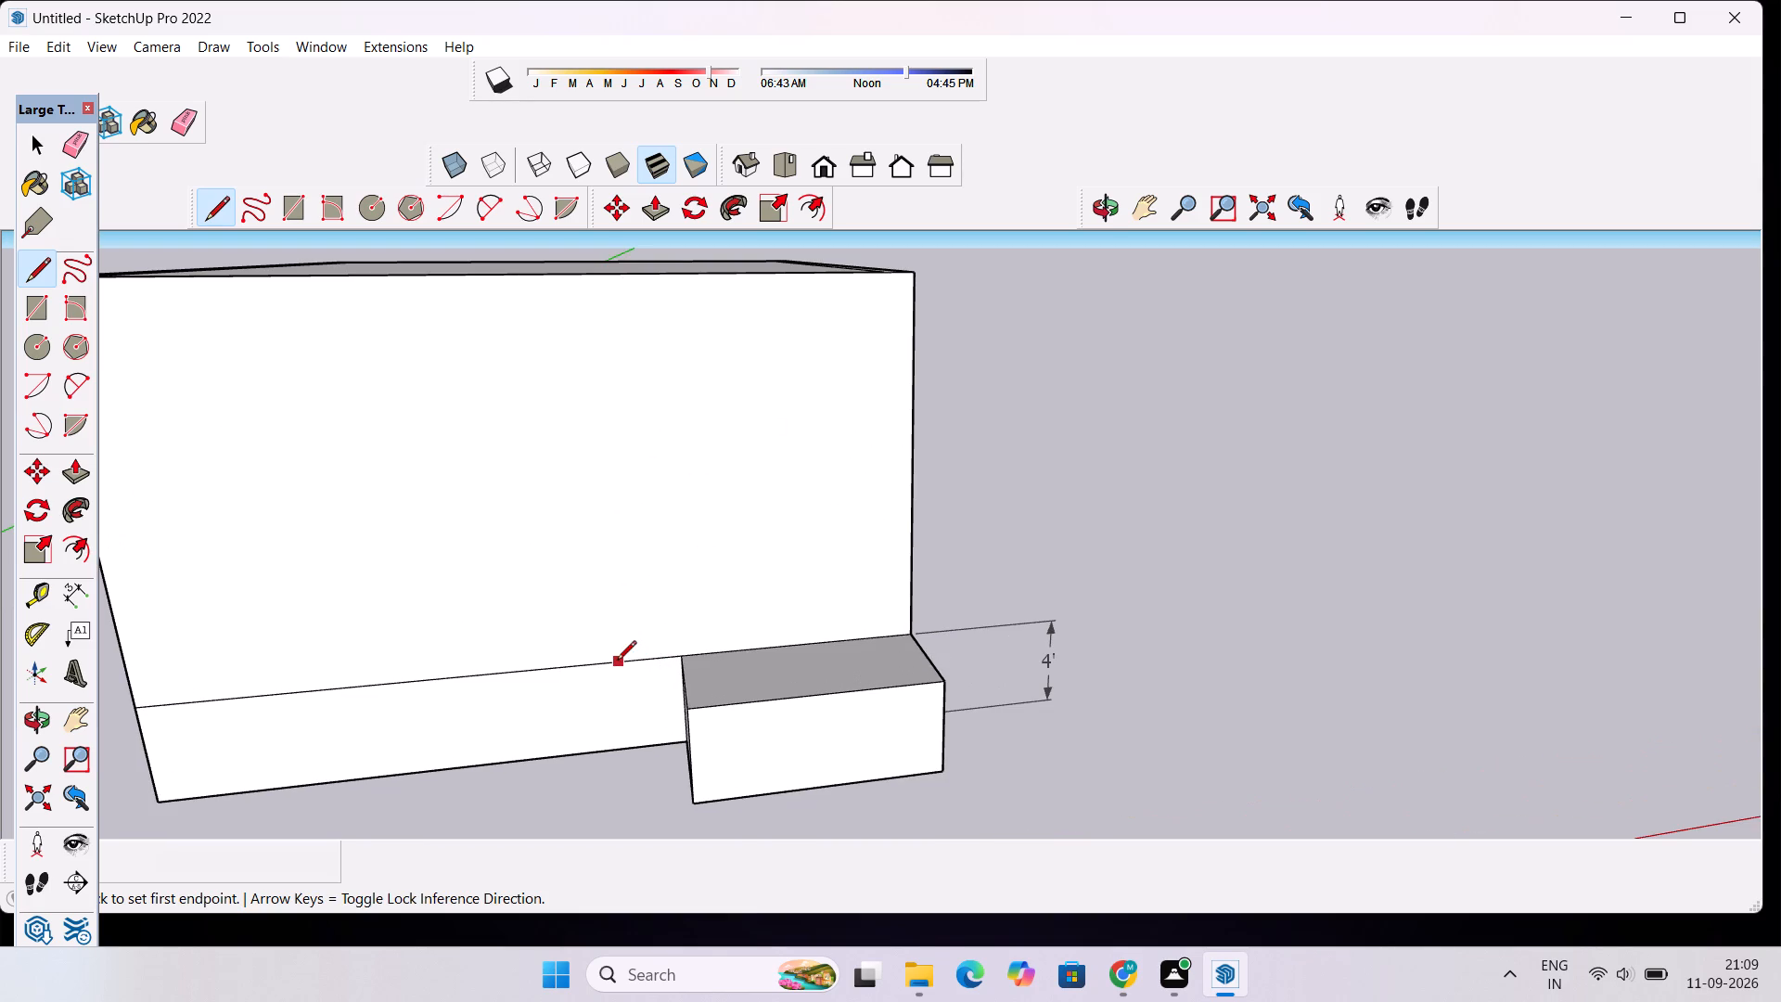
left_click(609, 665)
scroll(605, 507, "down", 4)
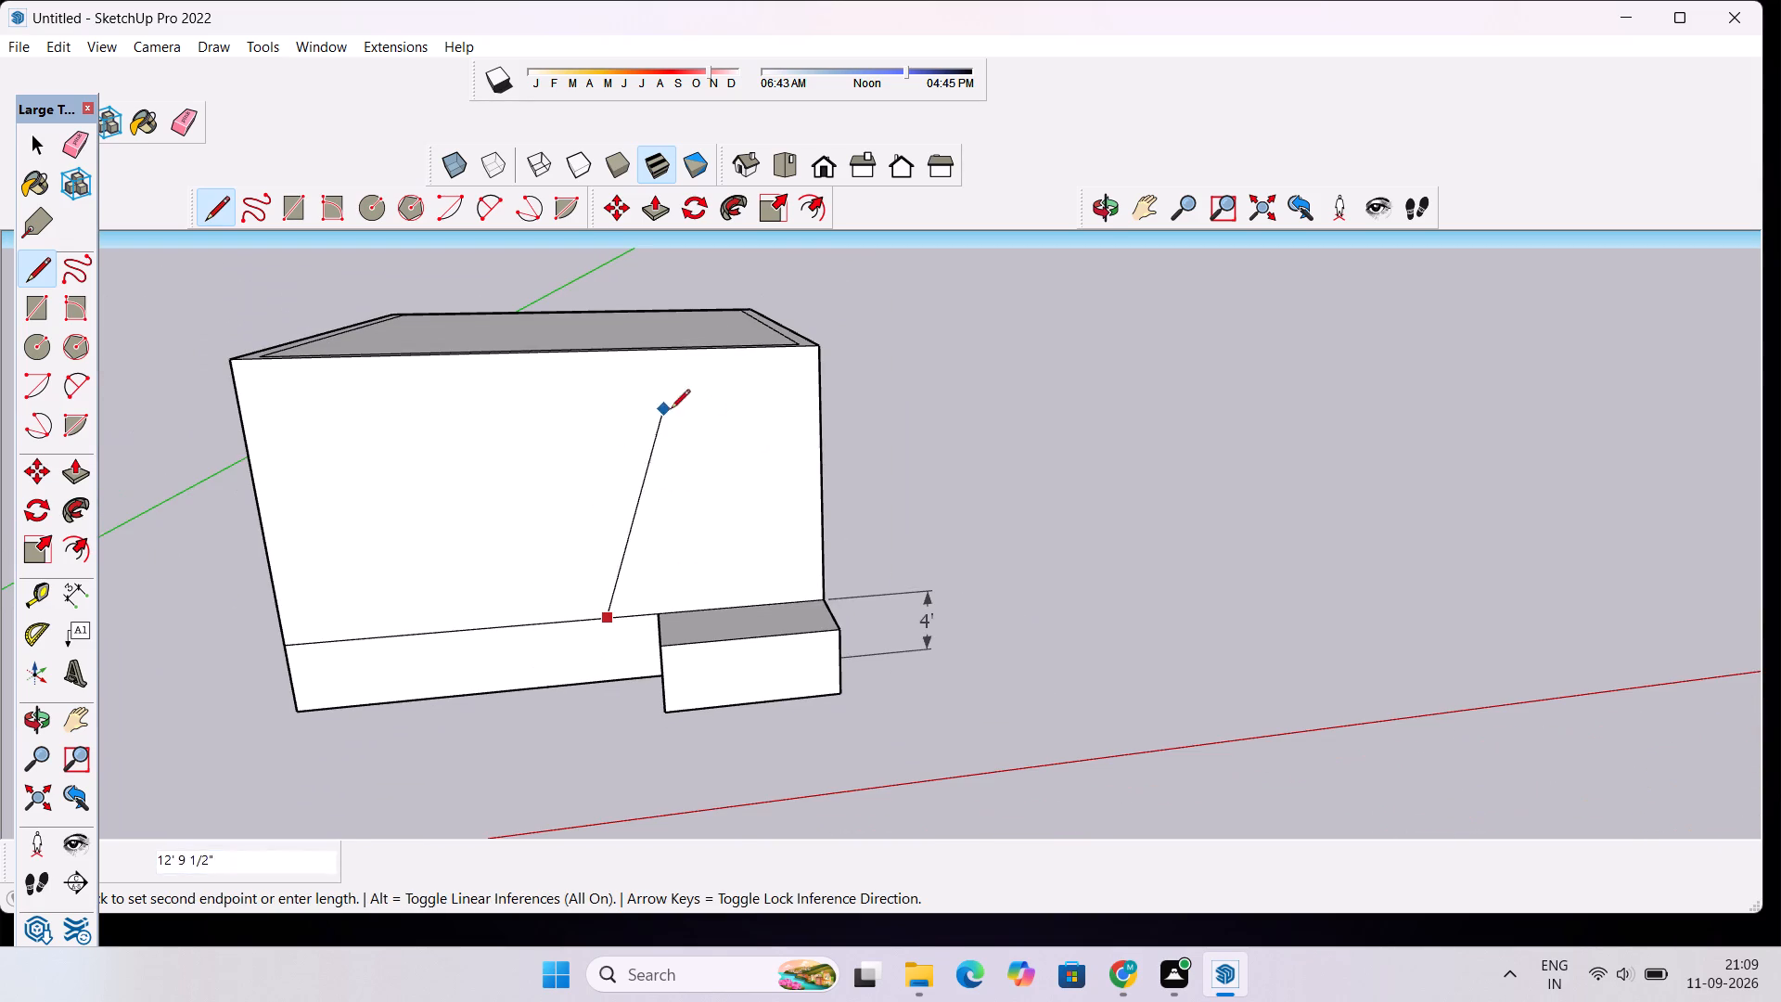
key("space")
Draw a rectangle about 9' 4" by 12' 5" on the front wall, rising from the horizontal line above the corner projection.
type("r")
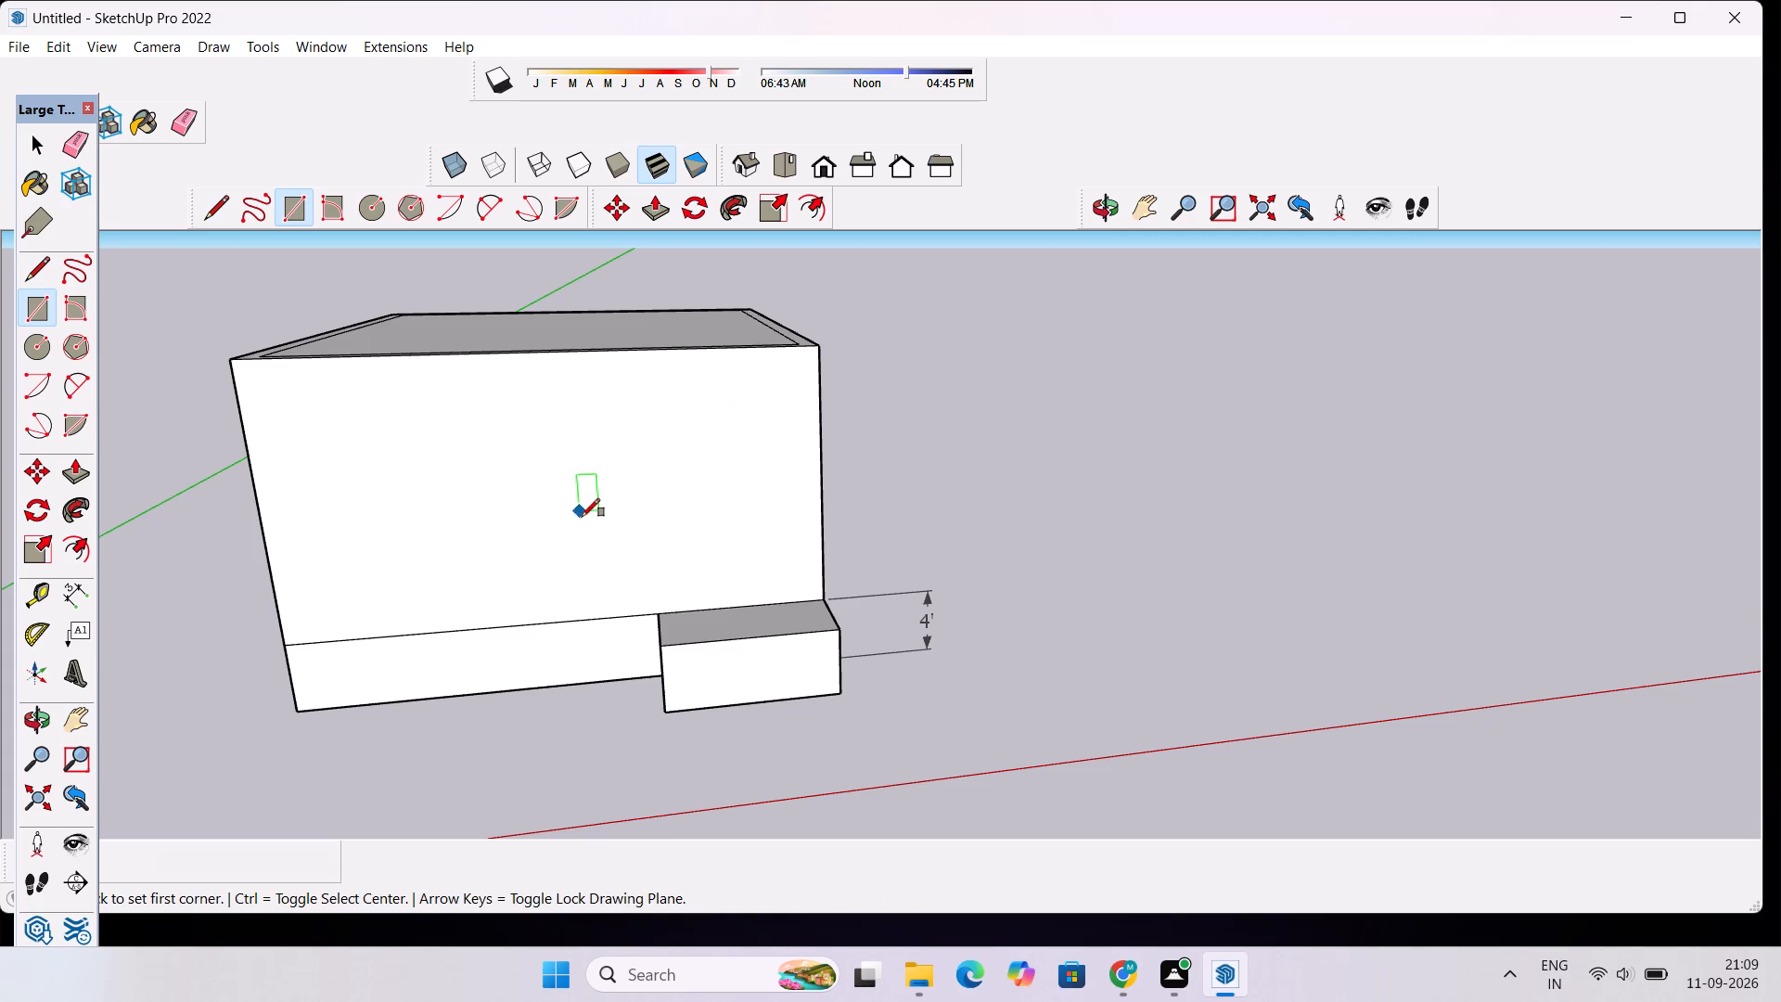
scroll(583, 564, "up", 4)
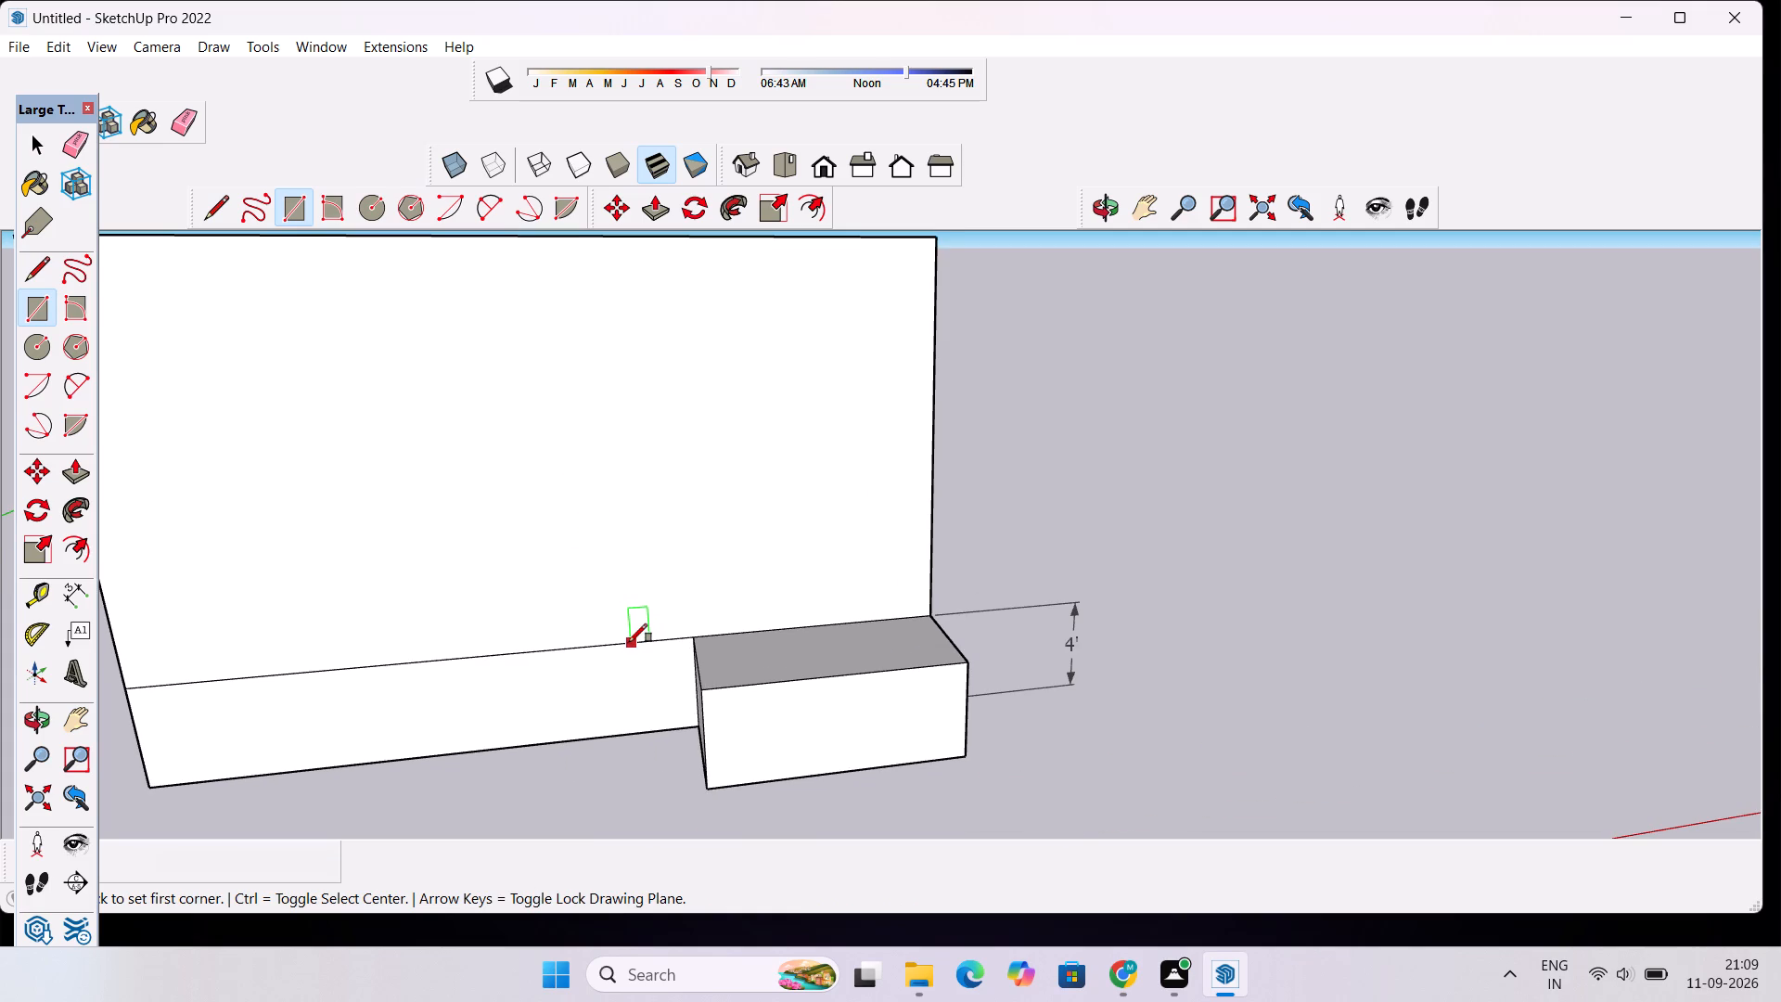
scroll(627, 642, "down", 1)
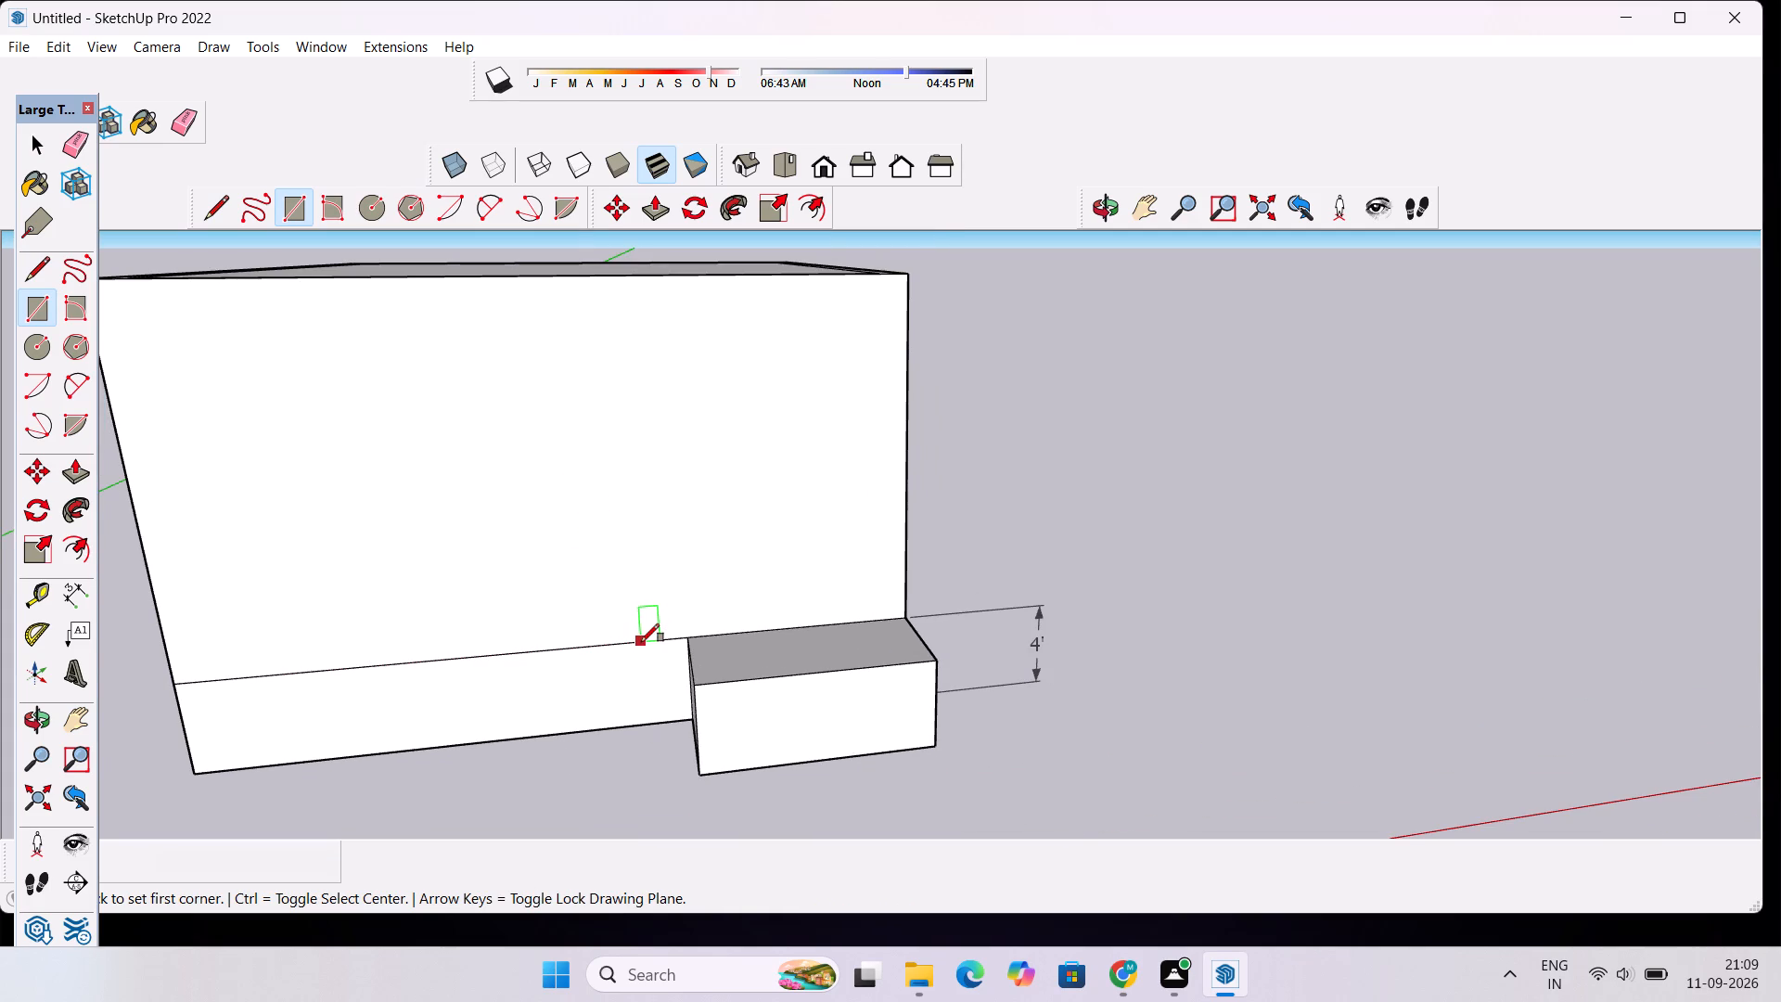
left_click(640, 642)
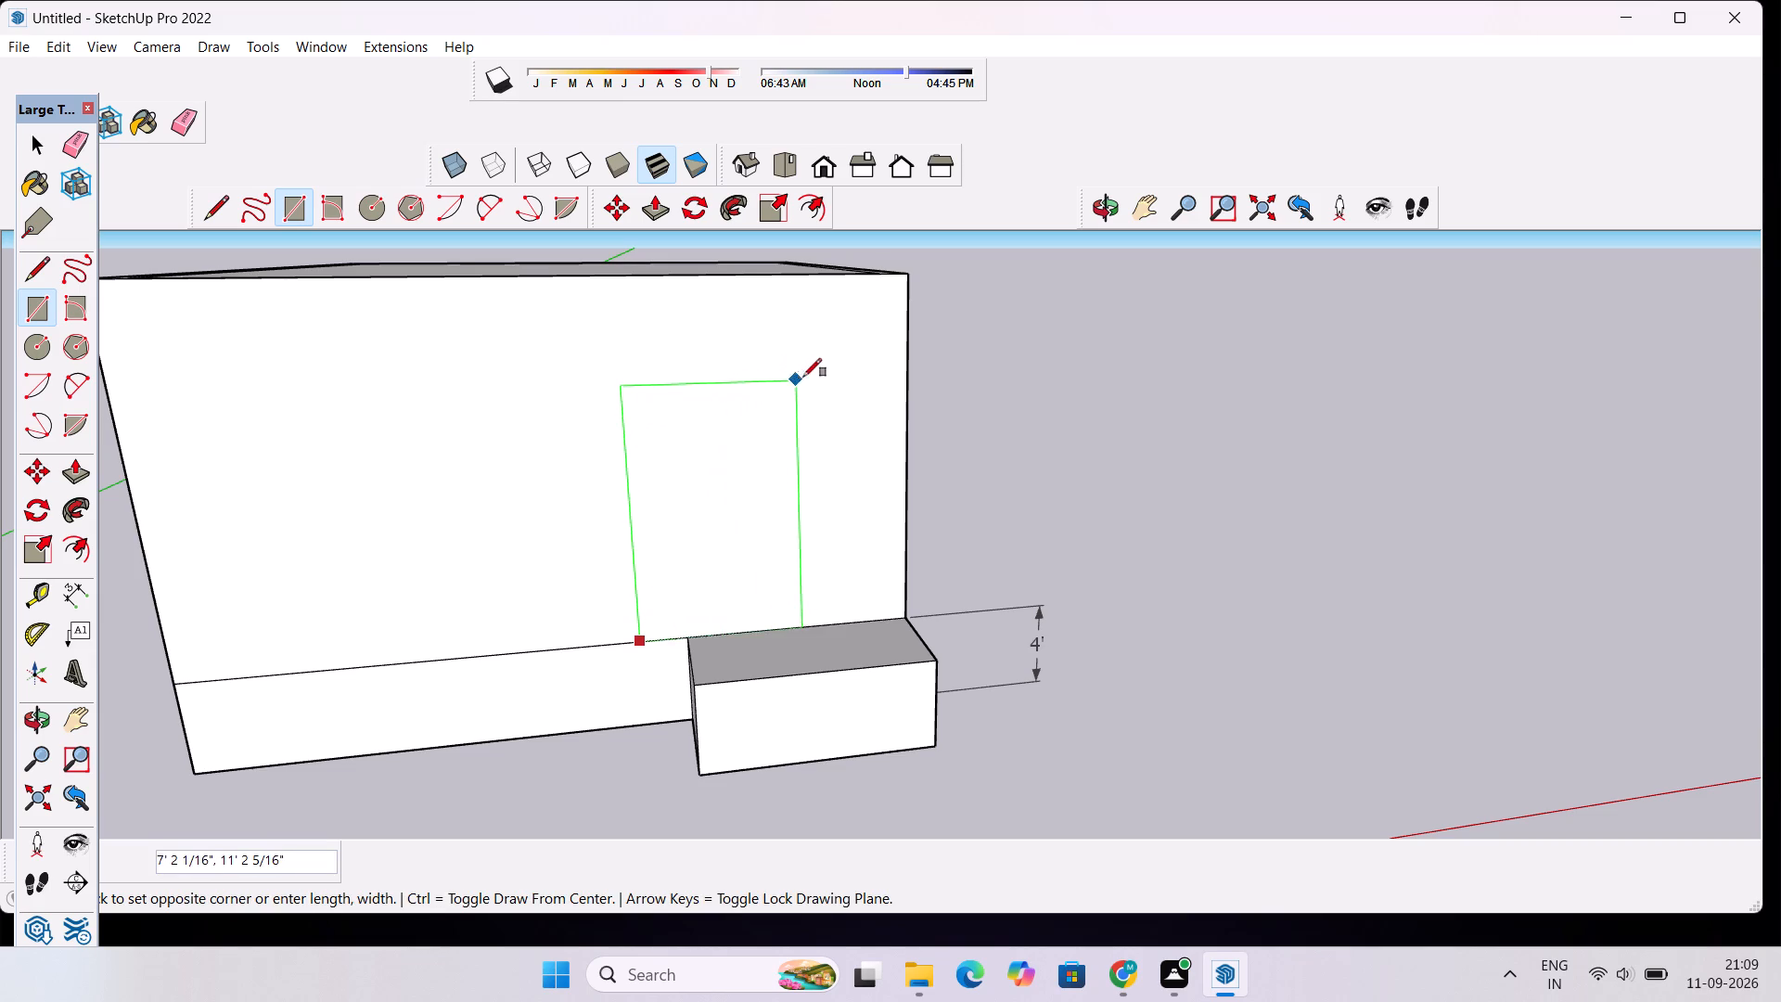
left_click(846, 350)
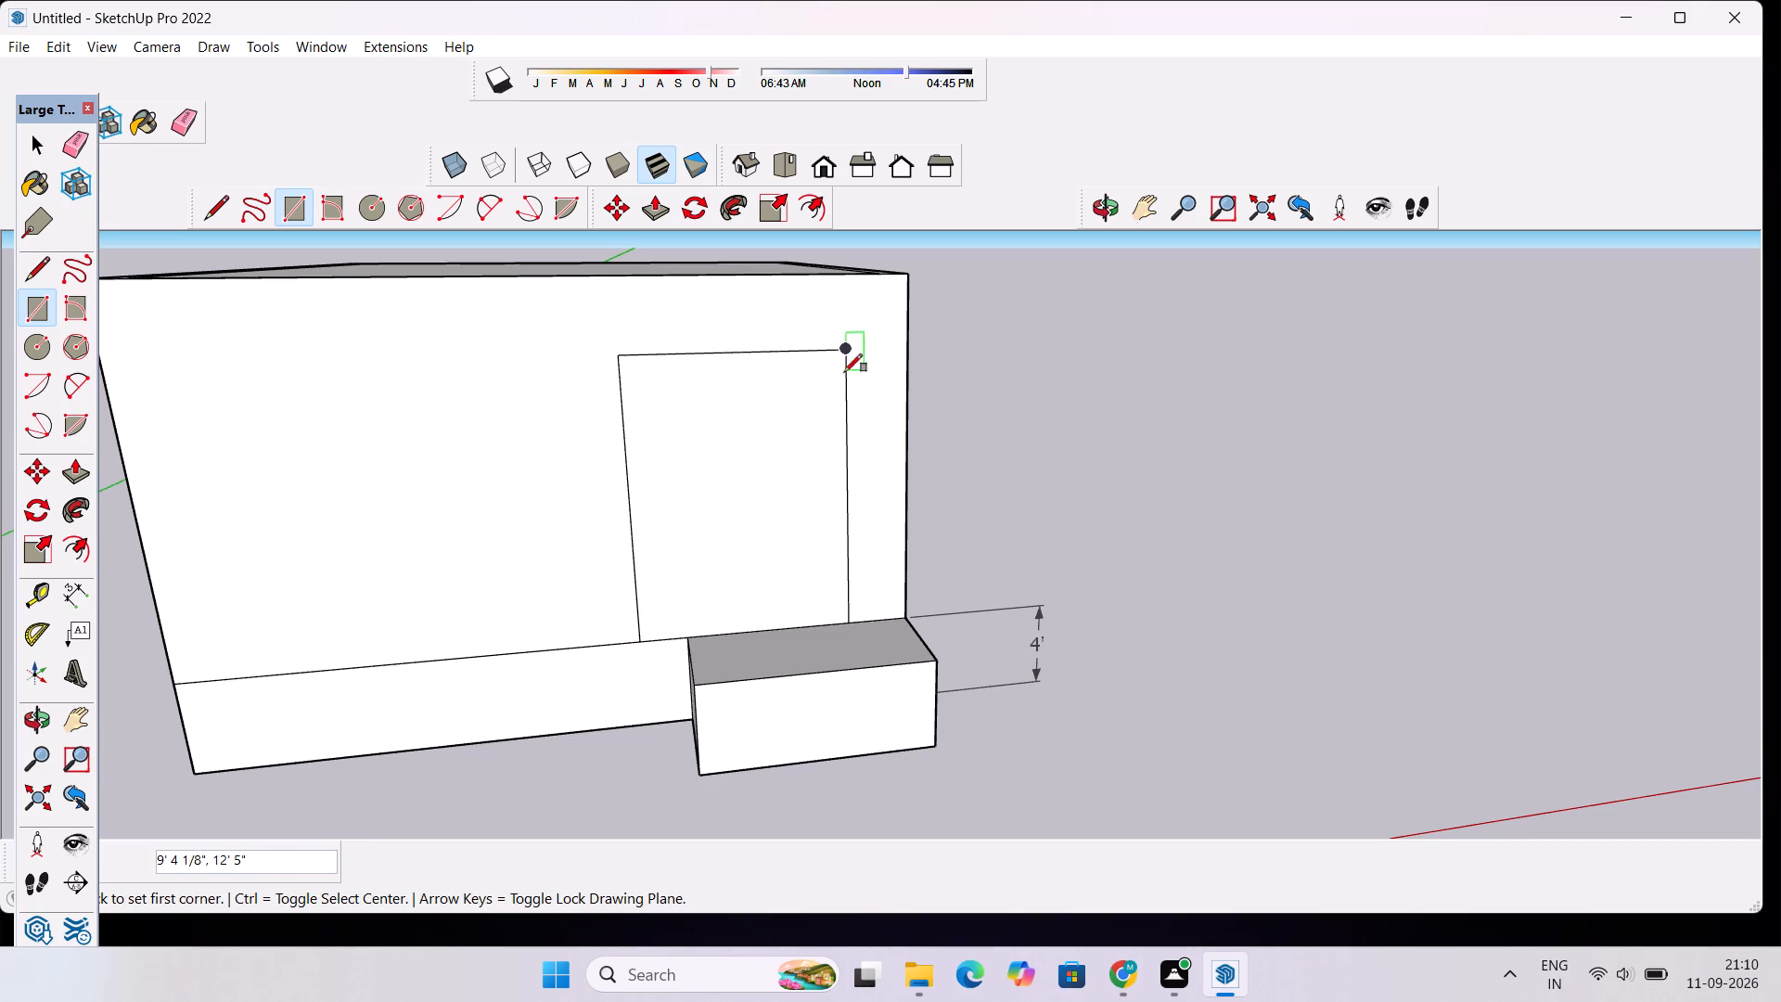
Examine the rectangle on the front wall and its junction with the top of the corner projection.
scroll(814, 432, "up", 1)
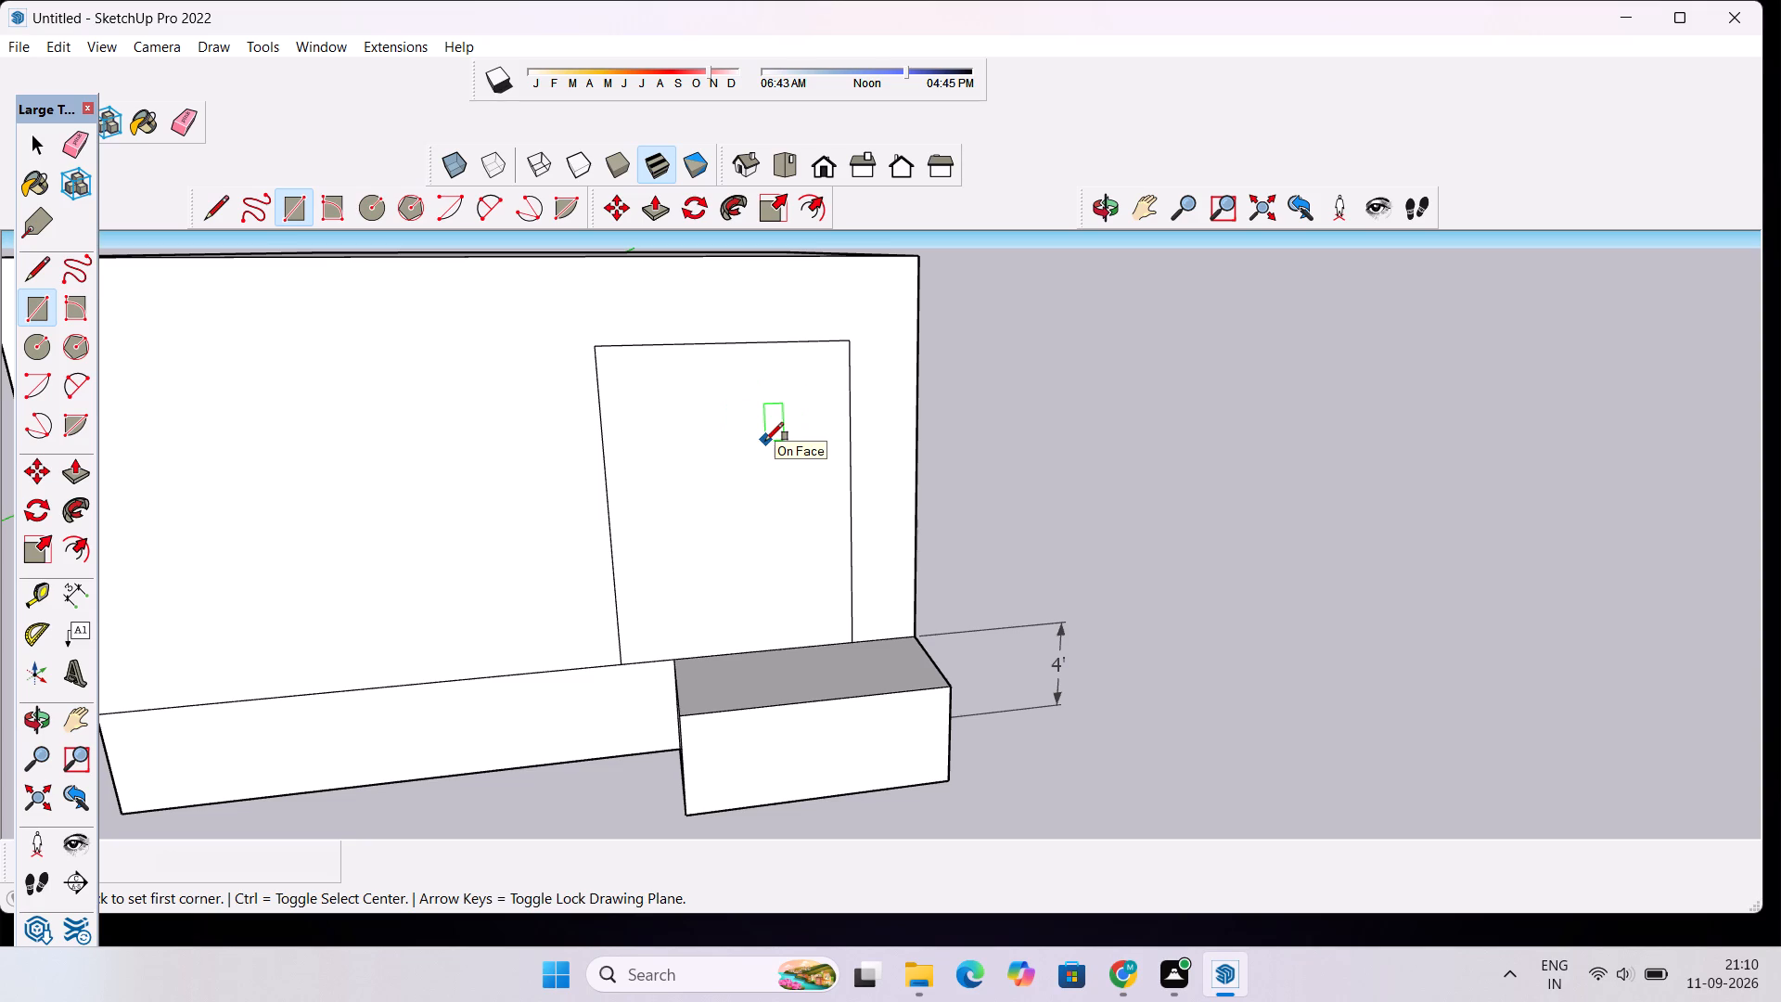
scroll(744, 505, "down", 1)
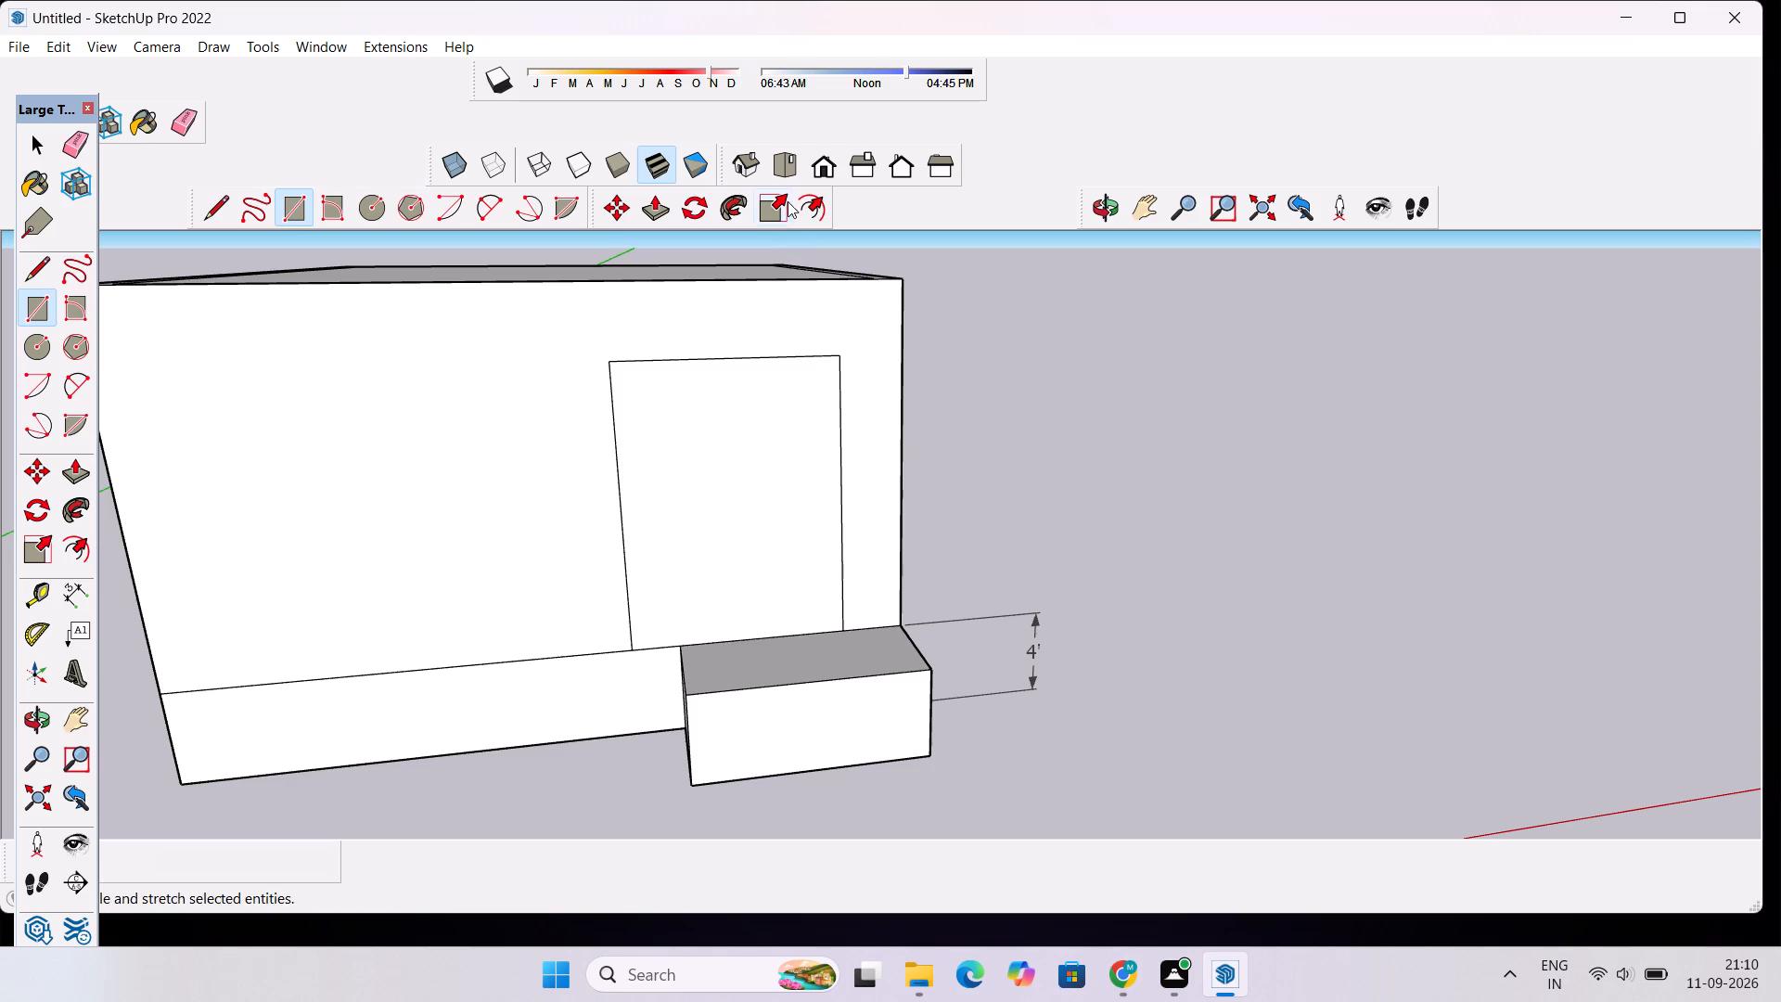
left_click(1106, 212)
left_click_drag(894, 482, 824, 435)
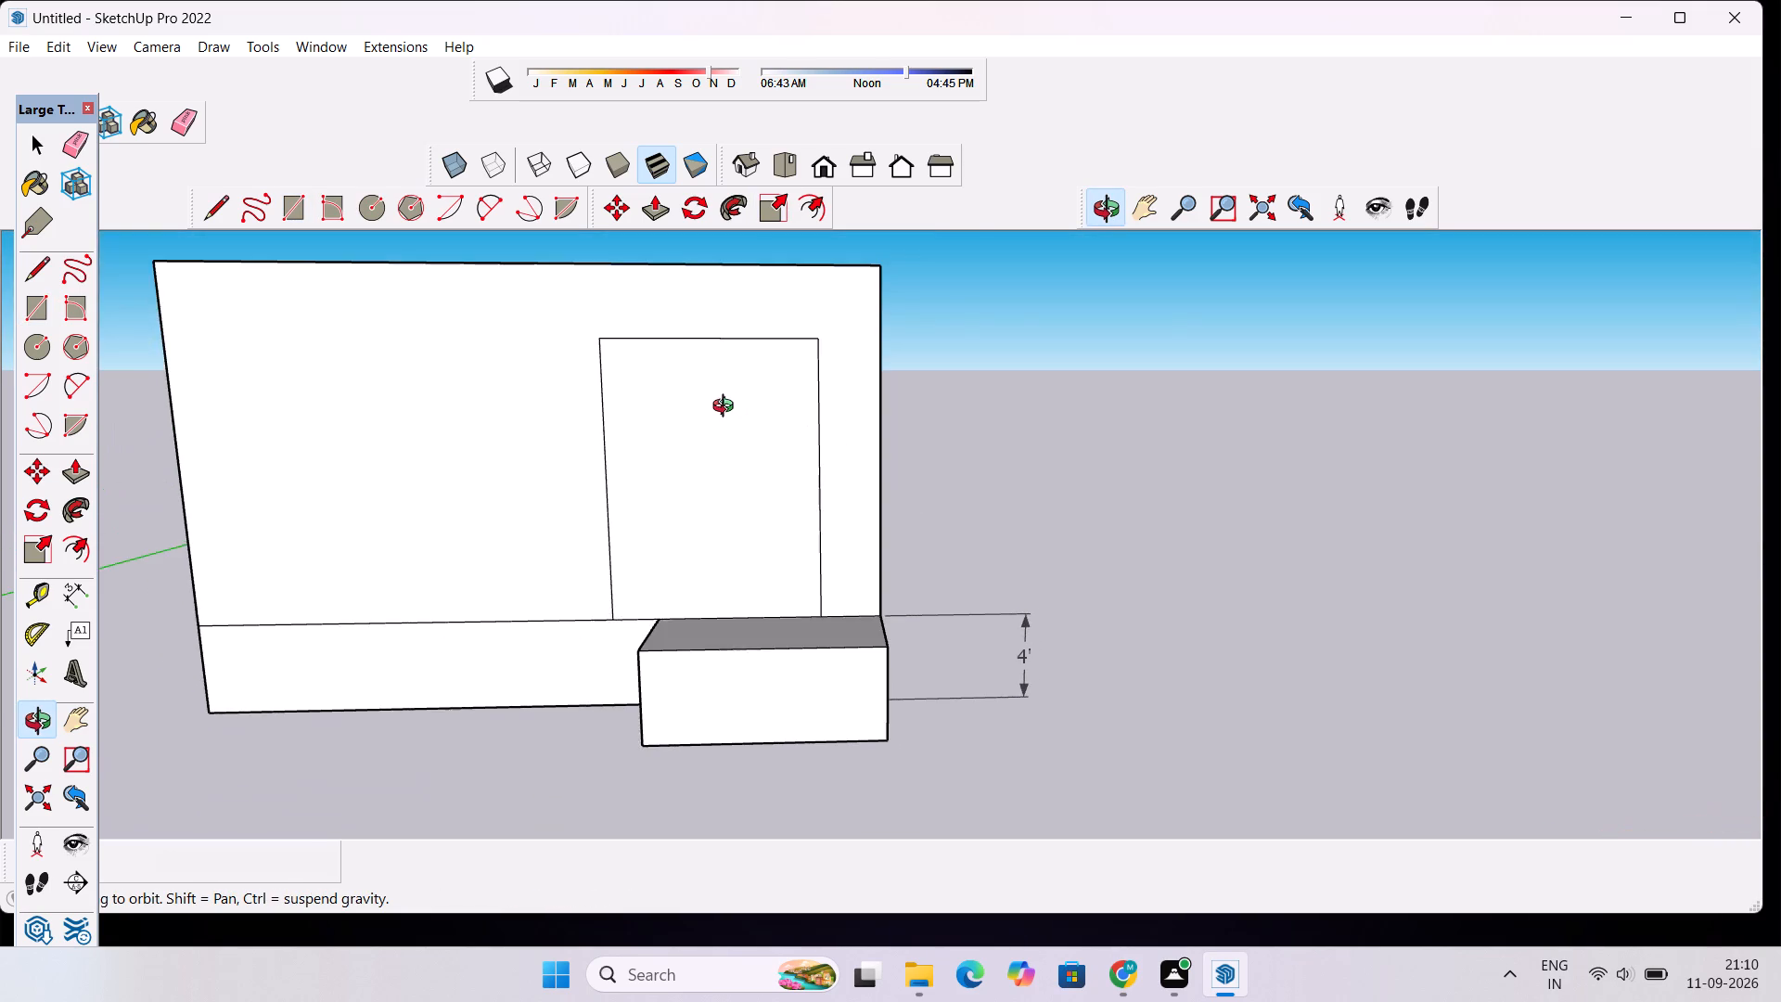
scroll(726, 408, "up", 5)
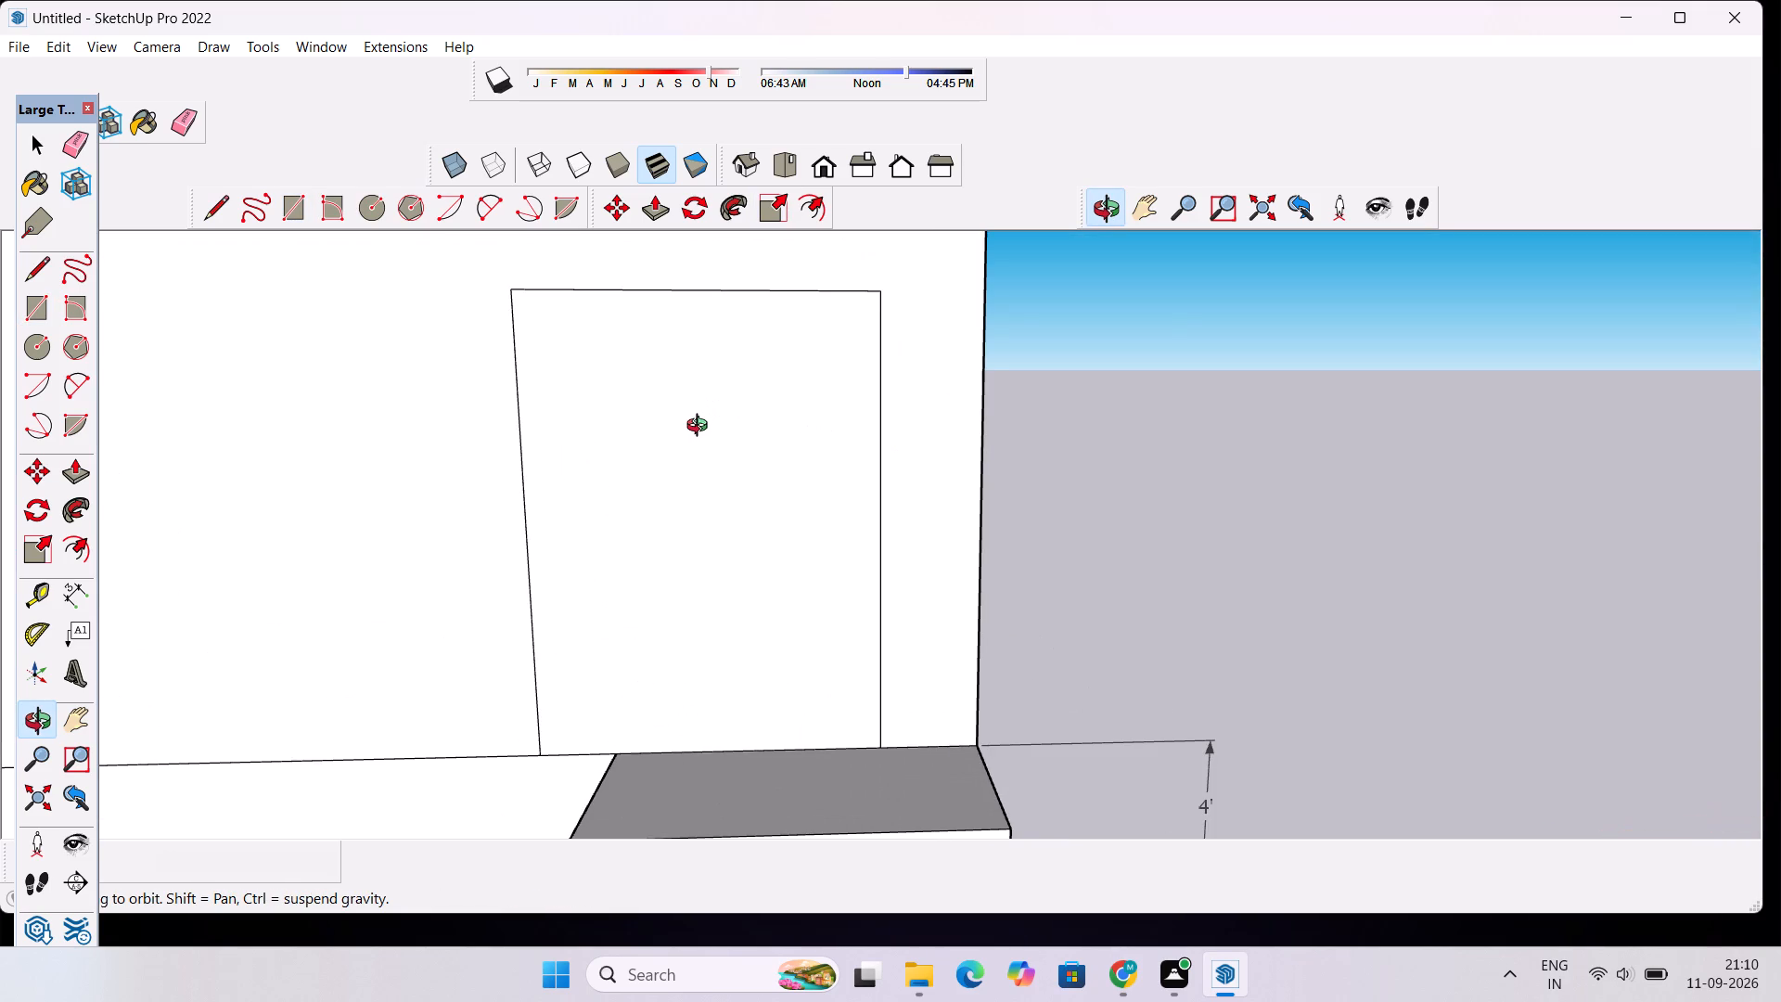
scroll(685, 427, "up", 1)
scroll(678, 434, "down", 3)
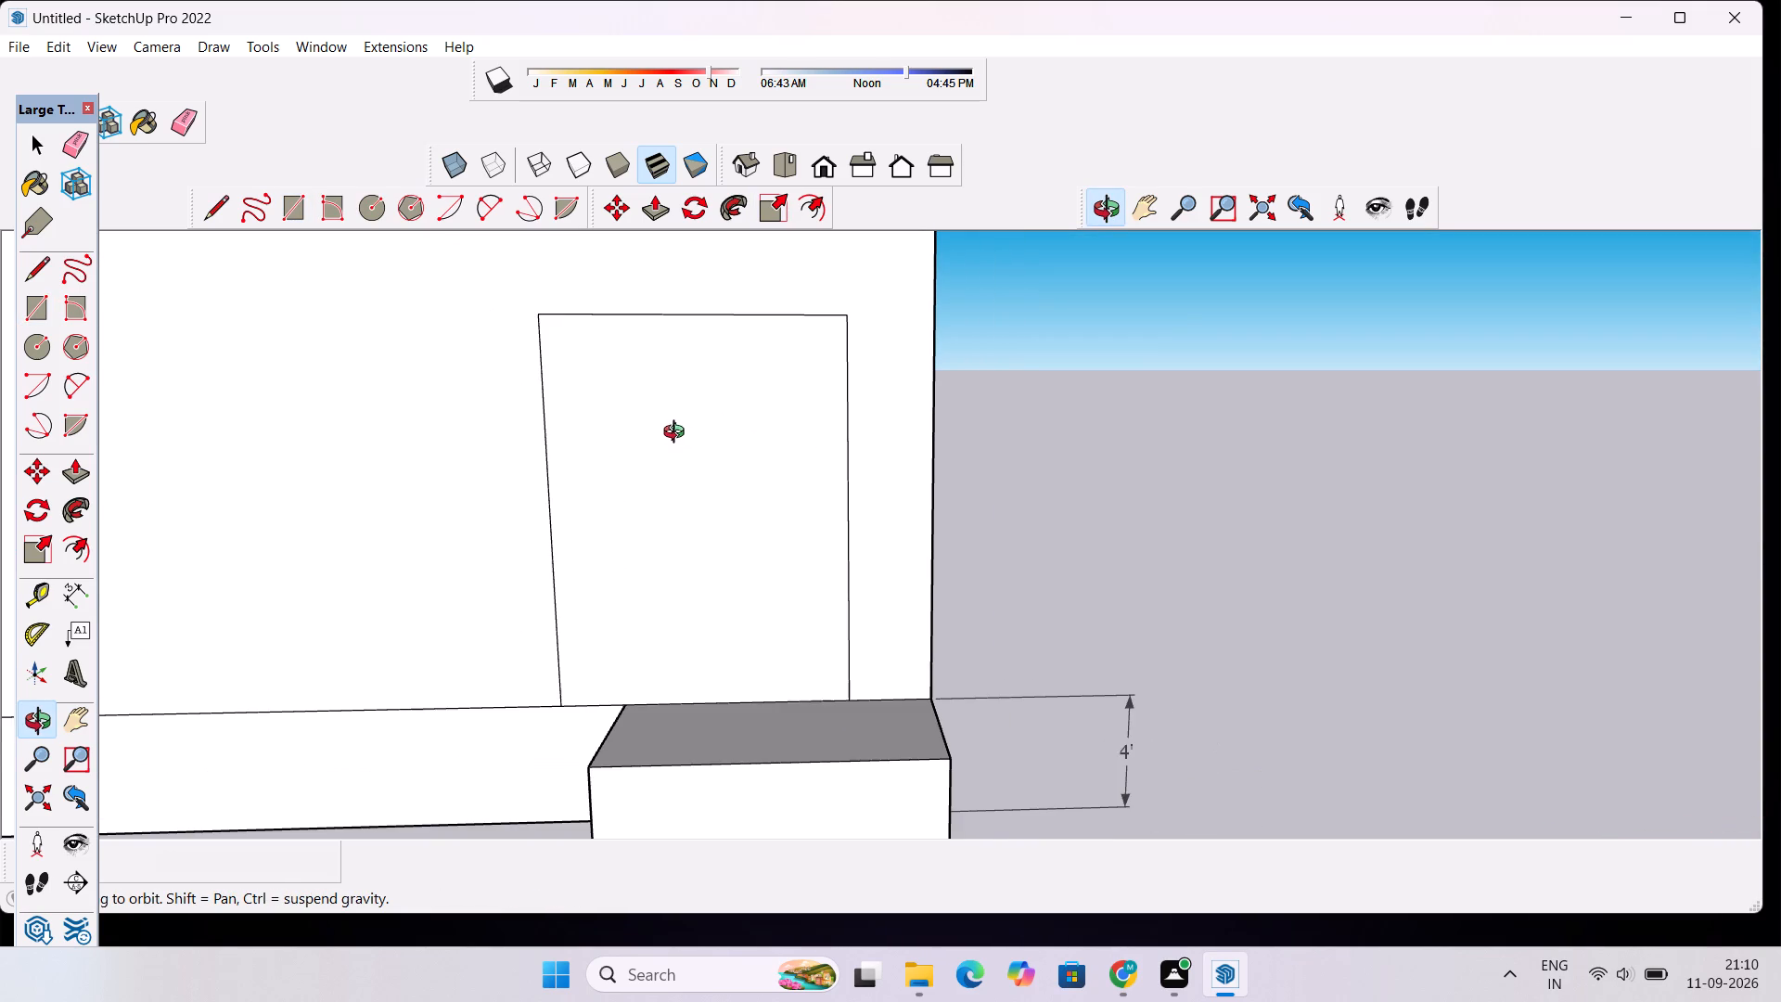
left_click_drag(689, 400, 696, 427, "shift")
scroll(698, 433, "up", 2, "shift")
left_click_drag(698, 433, 700, 458, "shift")
scroll(700, 458, "down", 2, "shift")
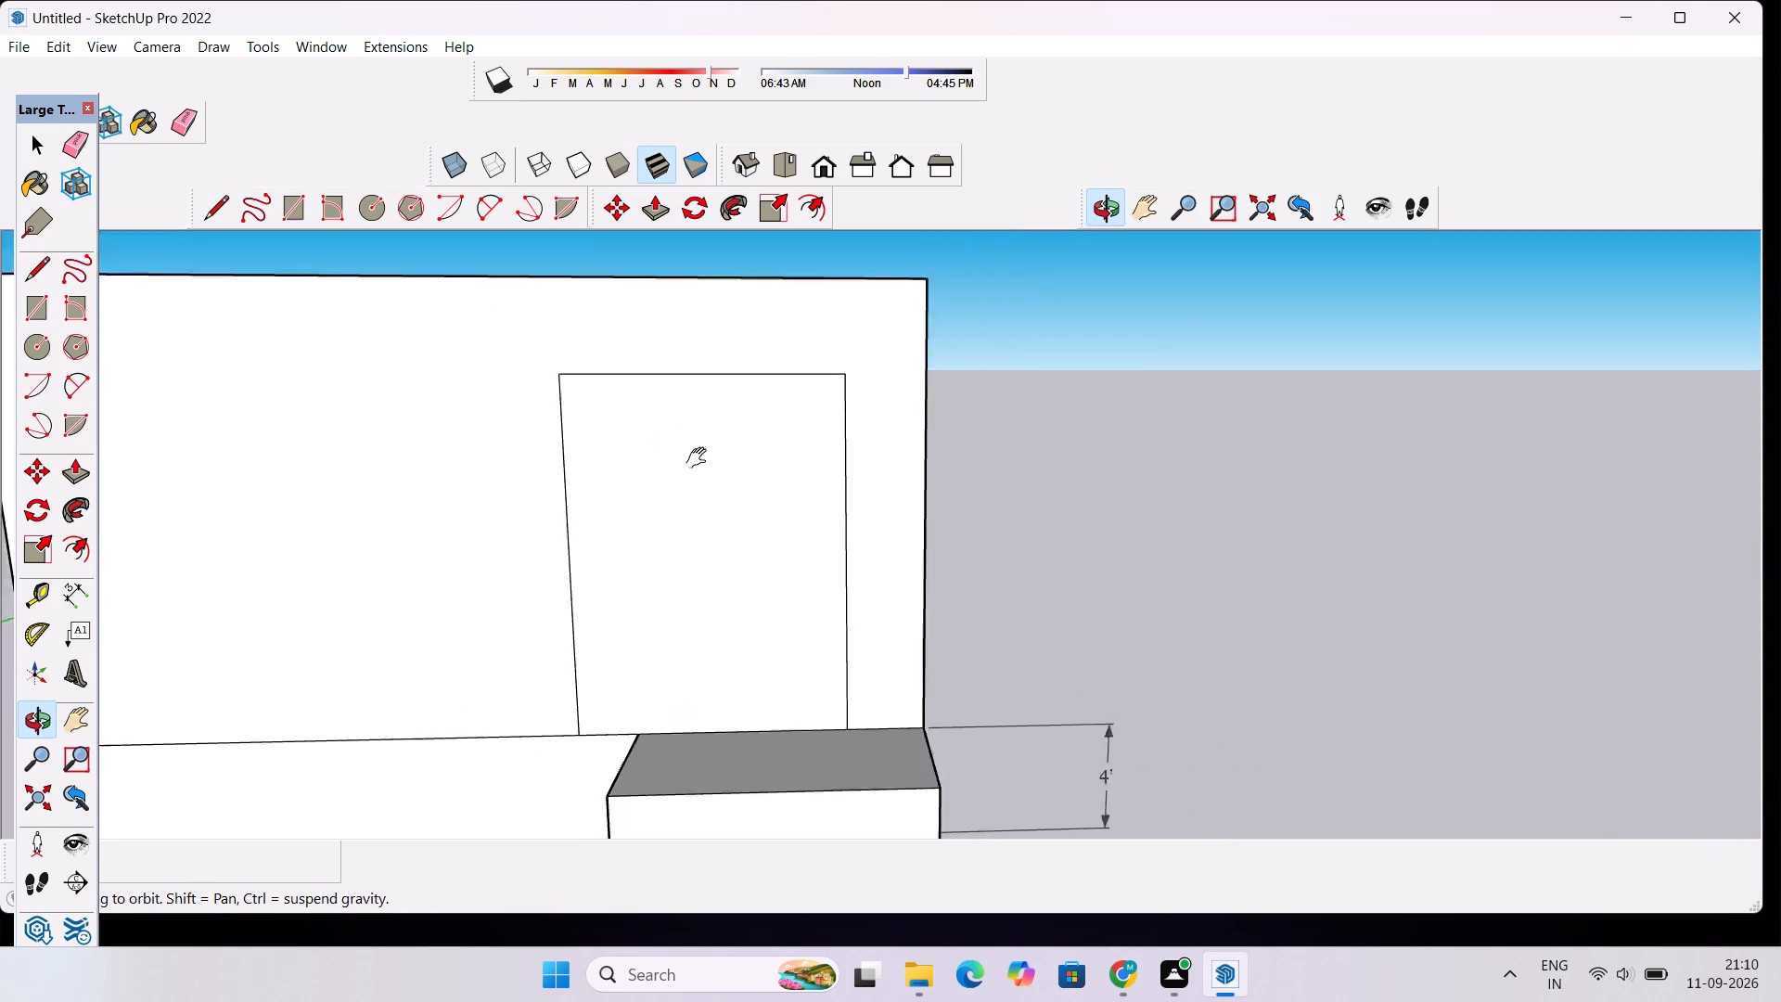
scroll(700, 458, "down", 2, "shift")
scroll(712, 507, "up", 4, "shift")
scroll(712, 502, "down", 4, "shift")
left_click_drag(742, 534, 739, 482, "shift")
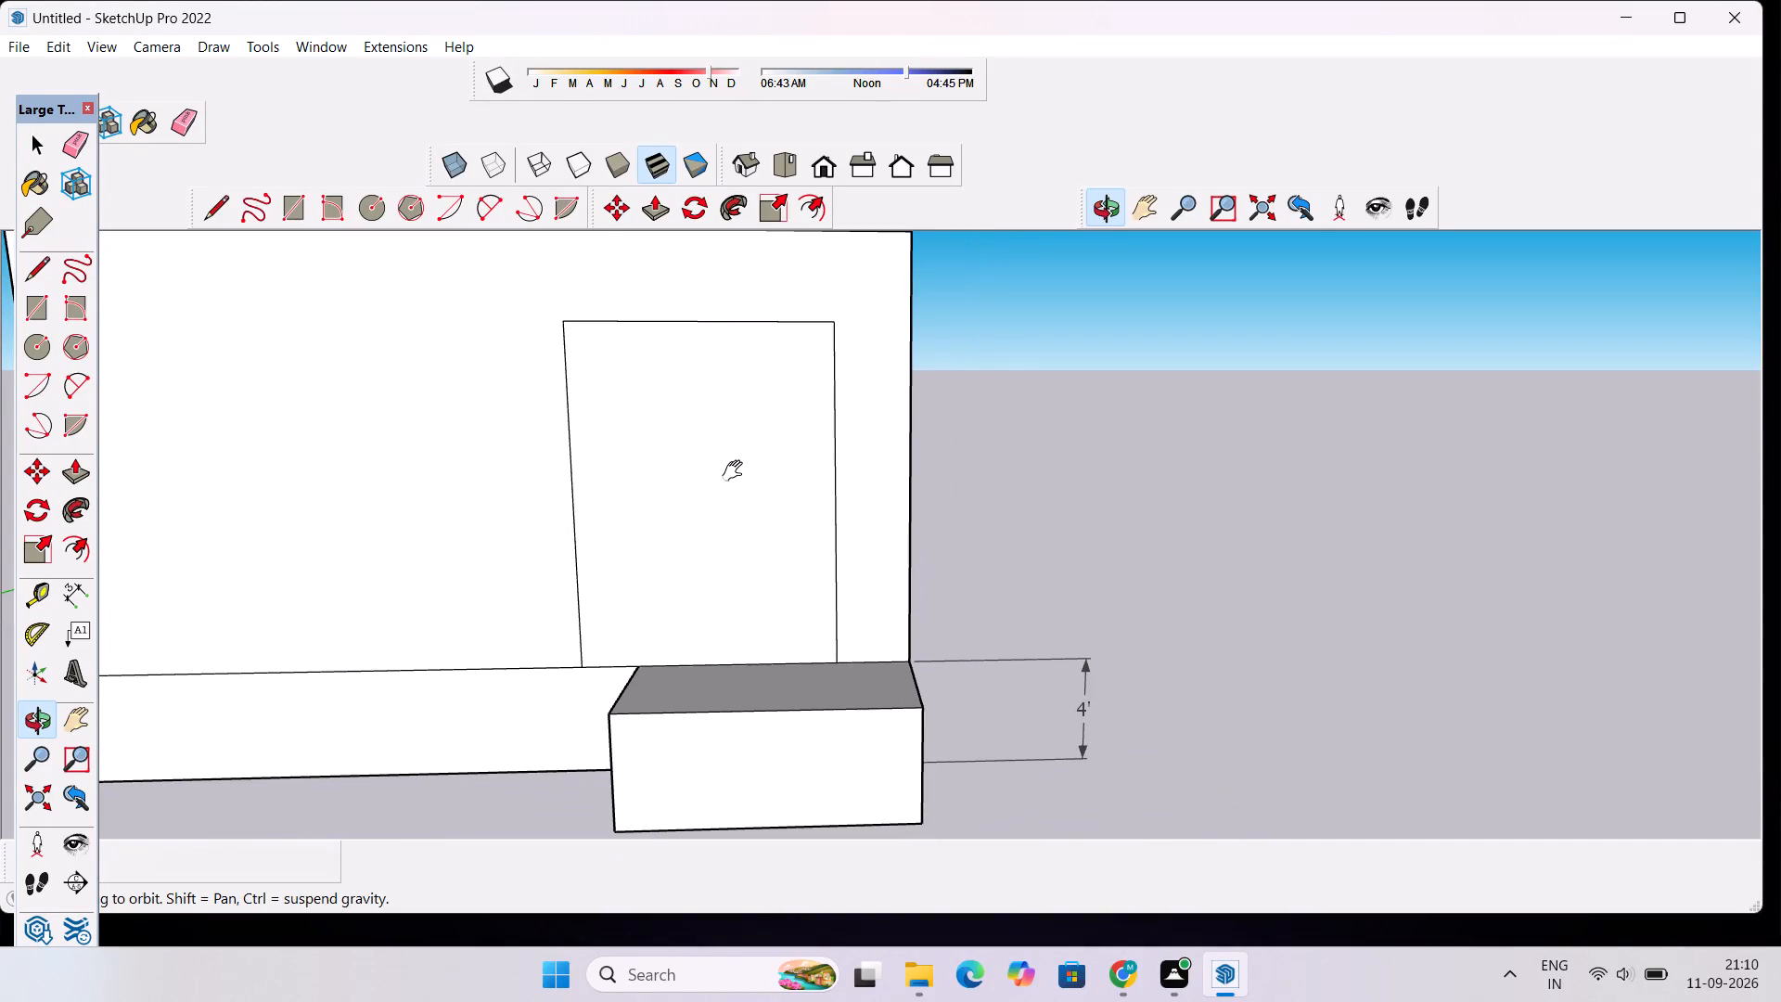
scroll(717, 459, "up", 2, "shift")
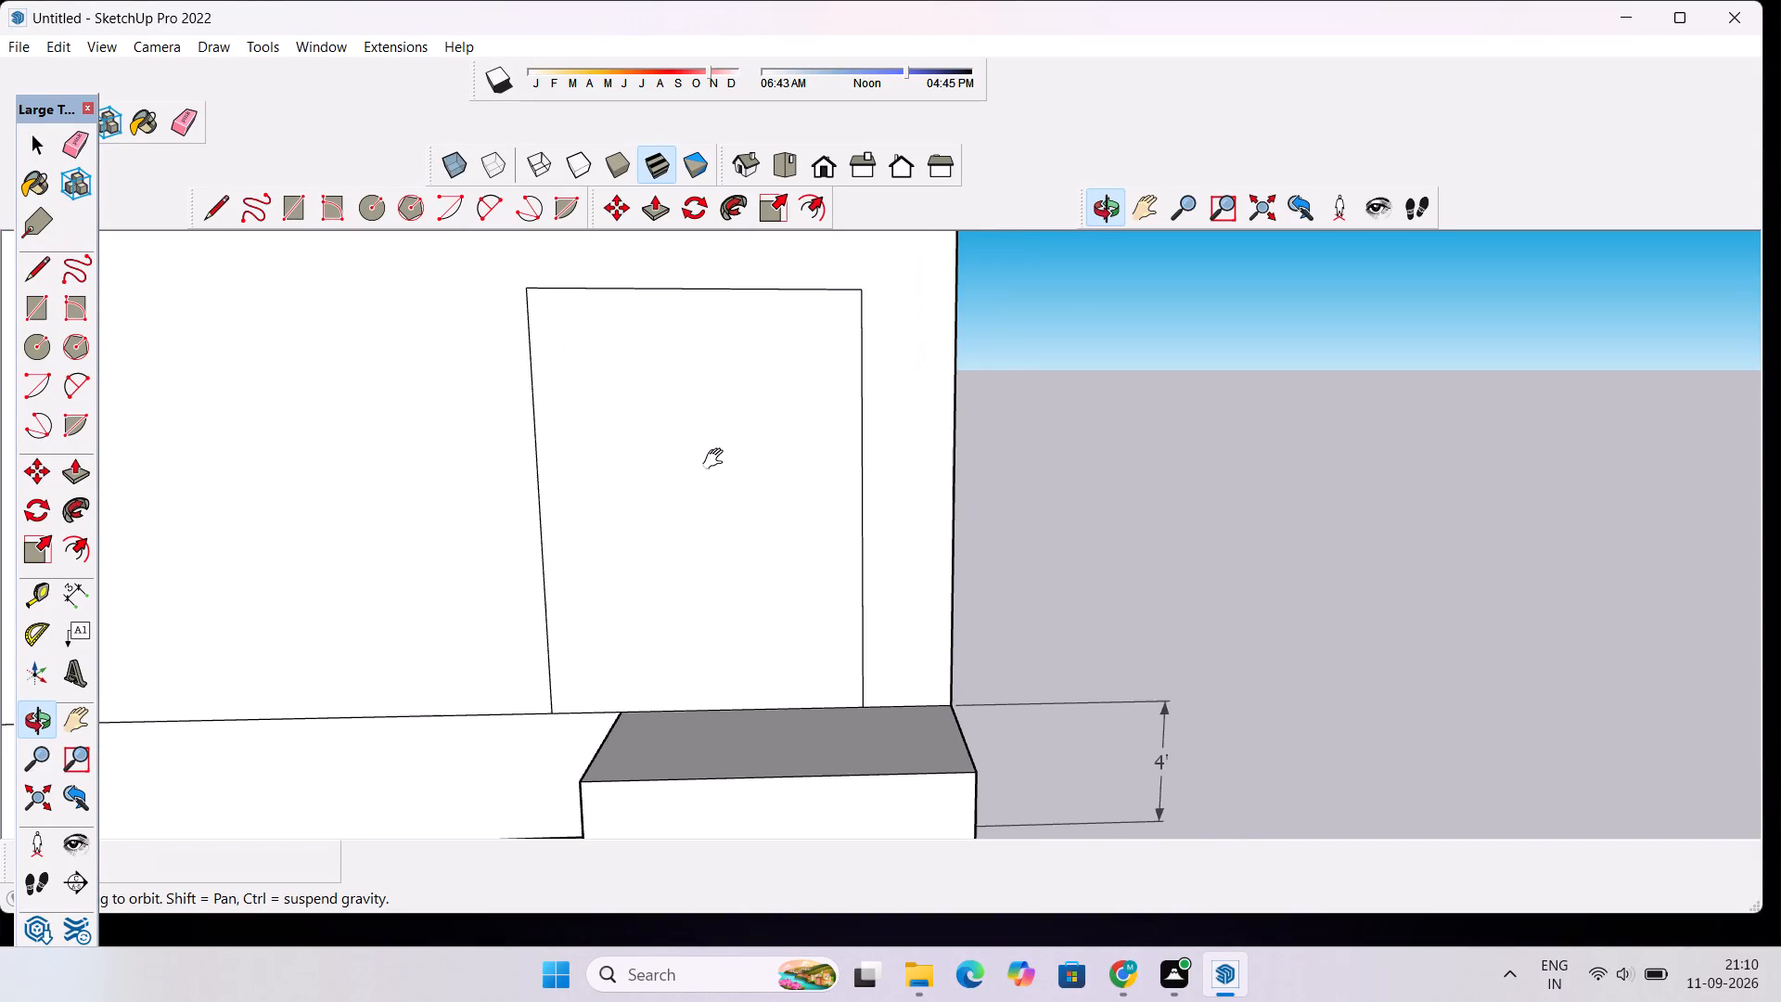
scroll(717, 459, "down", 1, "shift")
left_click_drag(706, 396, 702, 408, "shift")
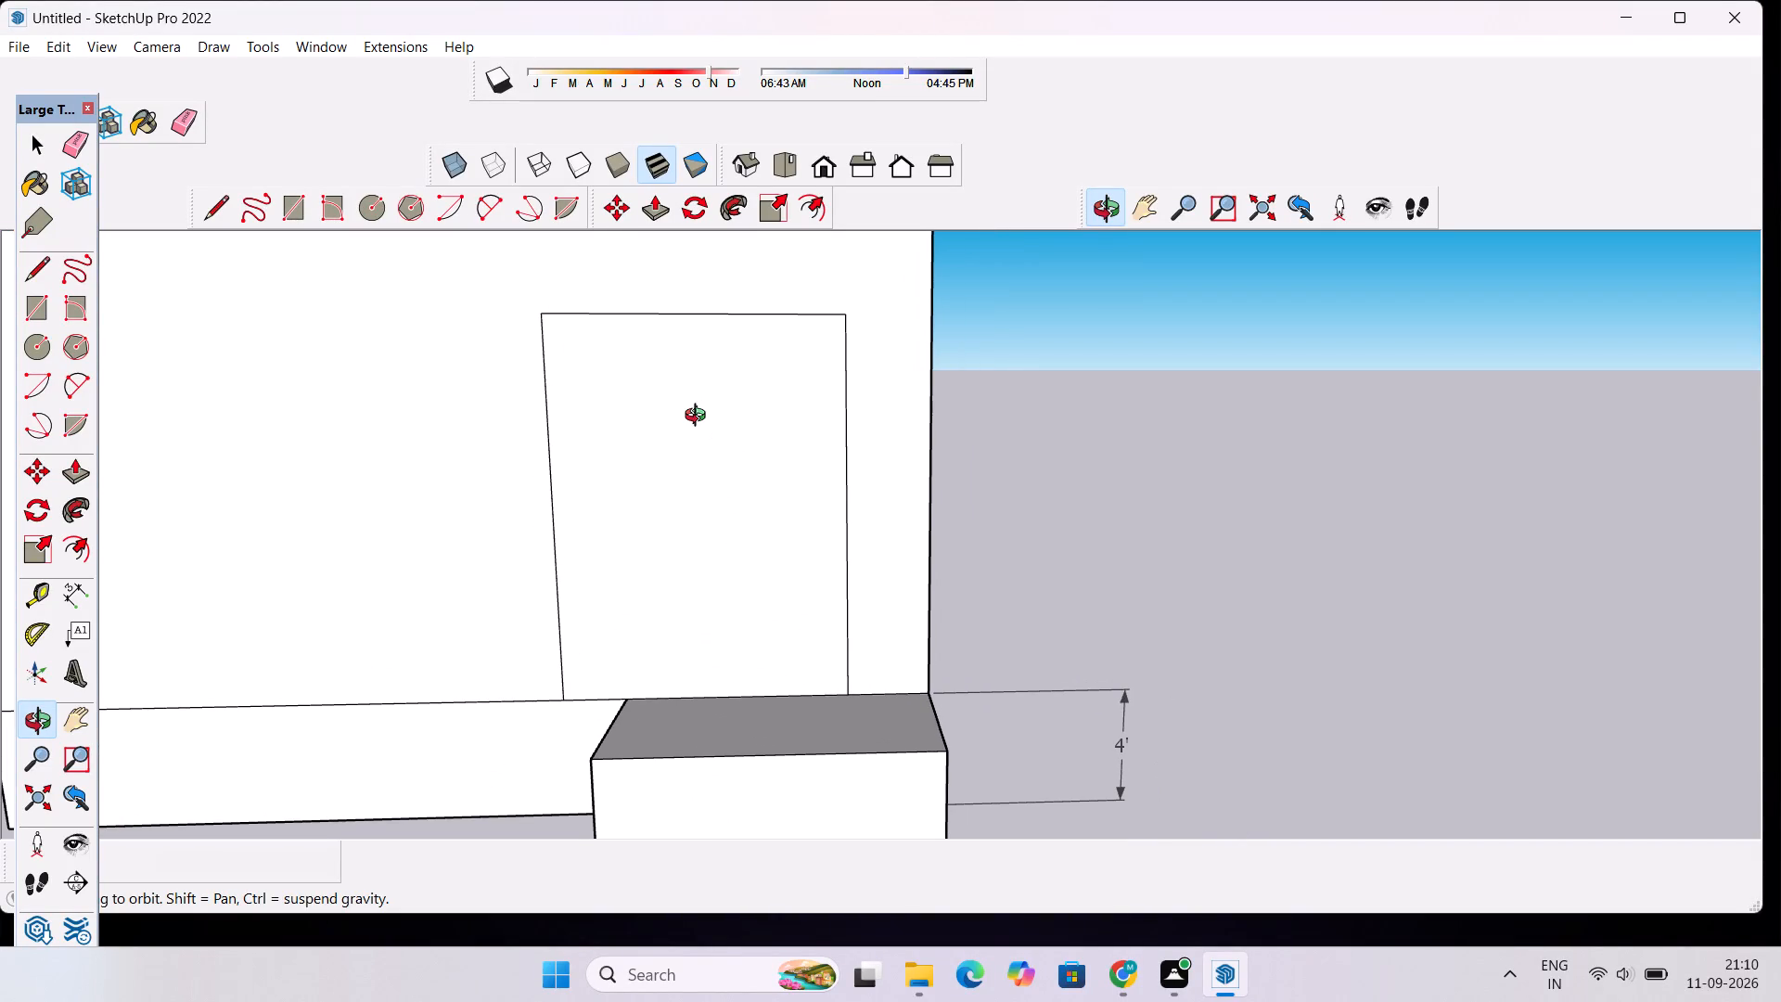
key("space")
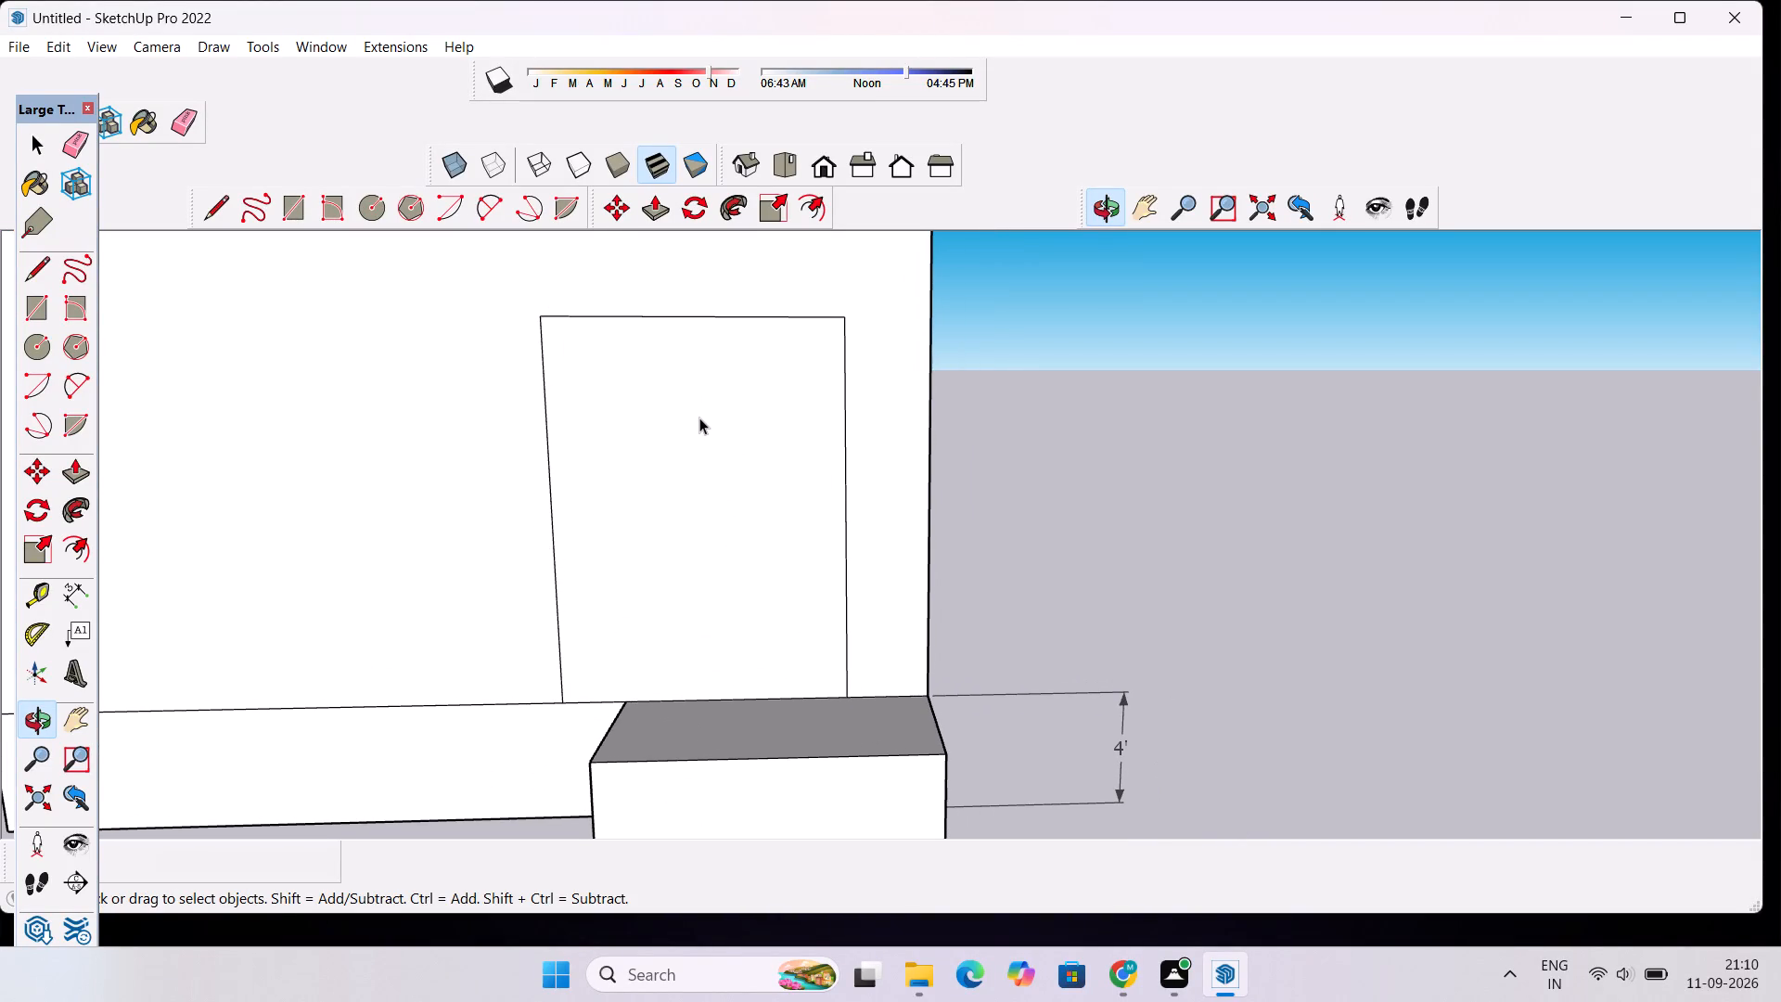
Offset the rectangle's edges inward by about 7" to form a frame border.
key("o")
key("f")
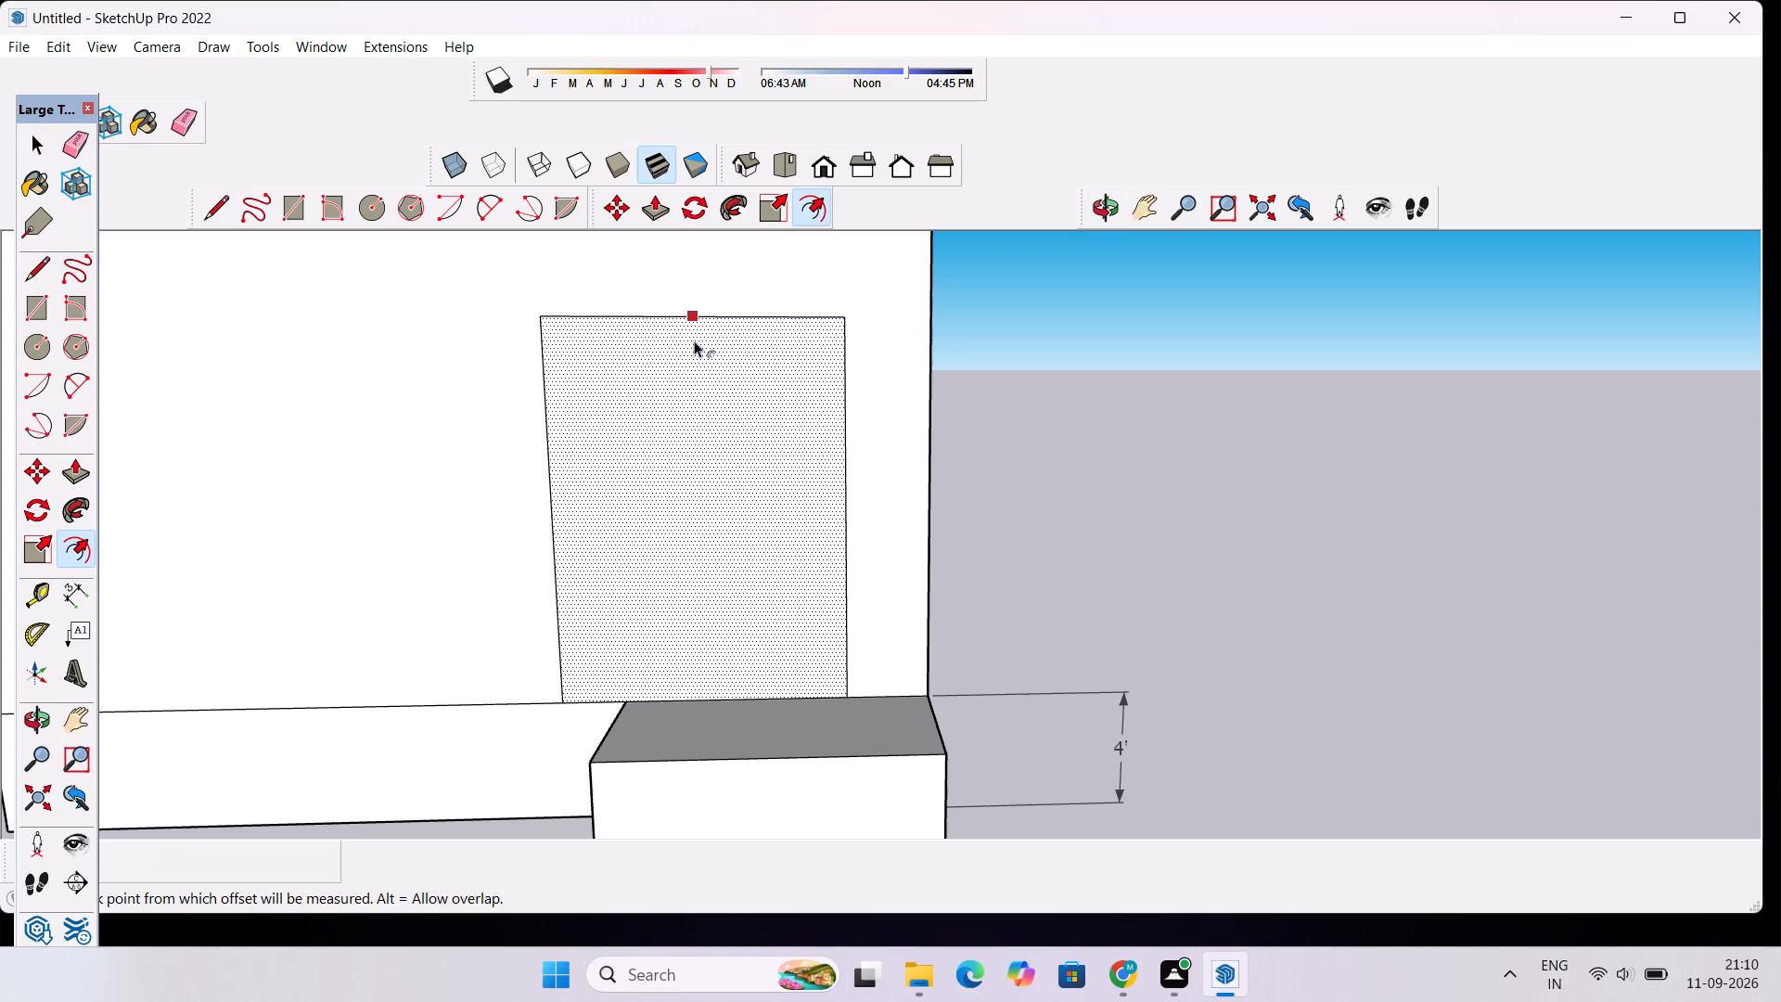
left_click(694, 339)
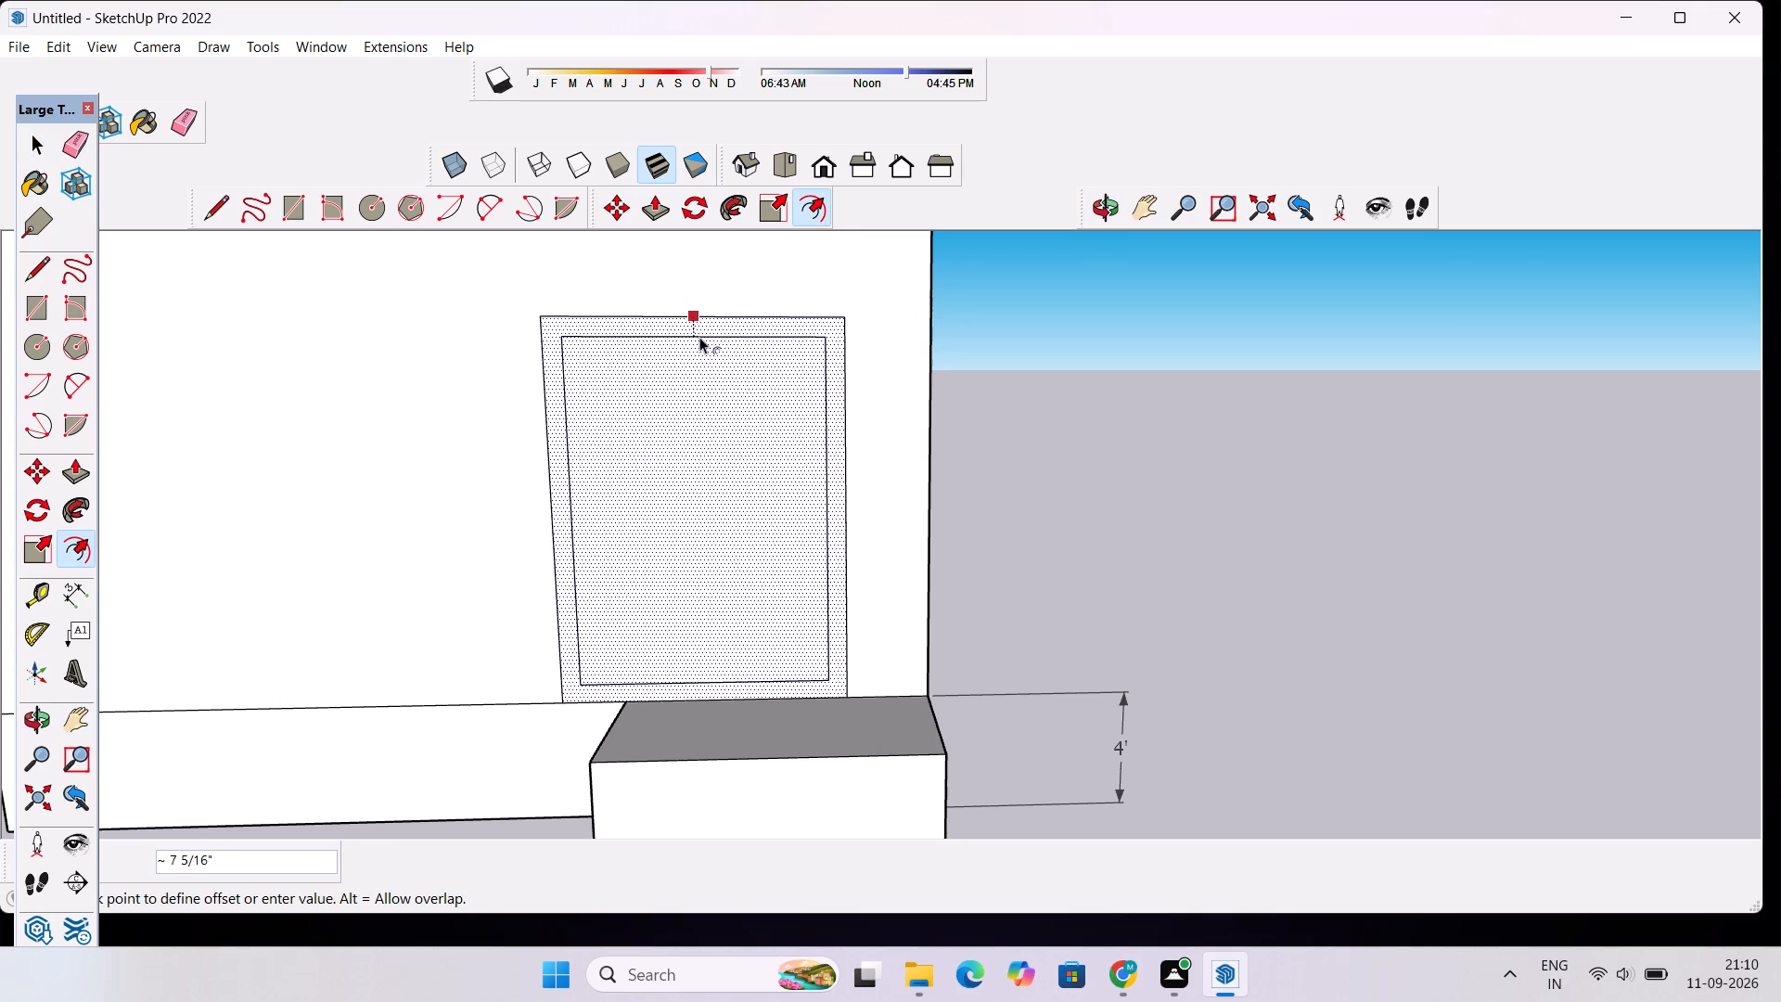
left_click(699, 336)
key("space")
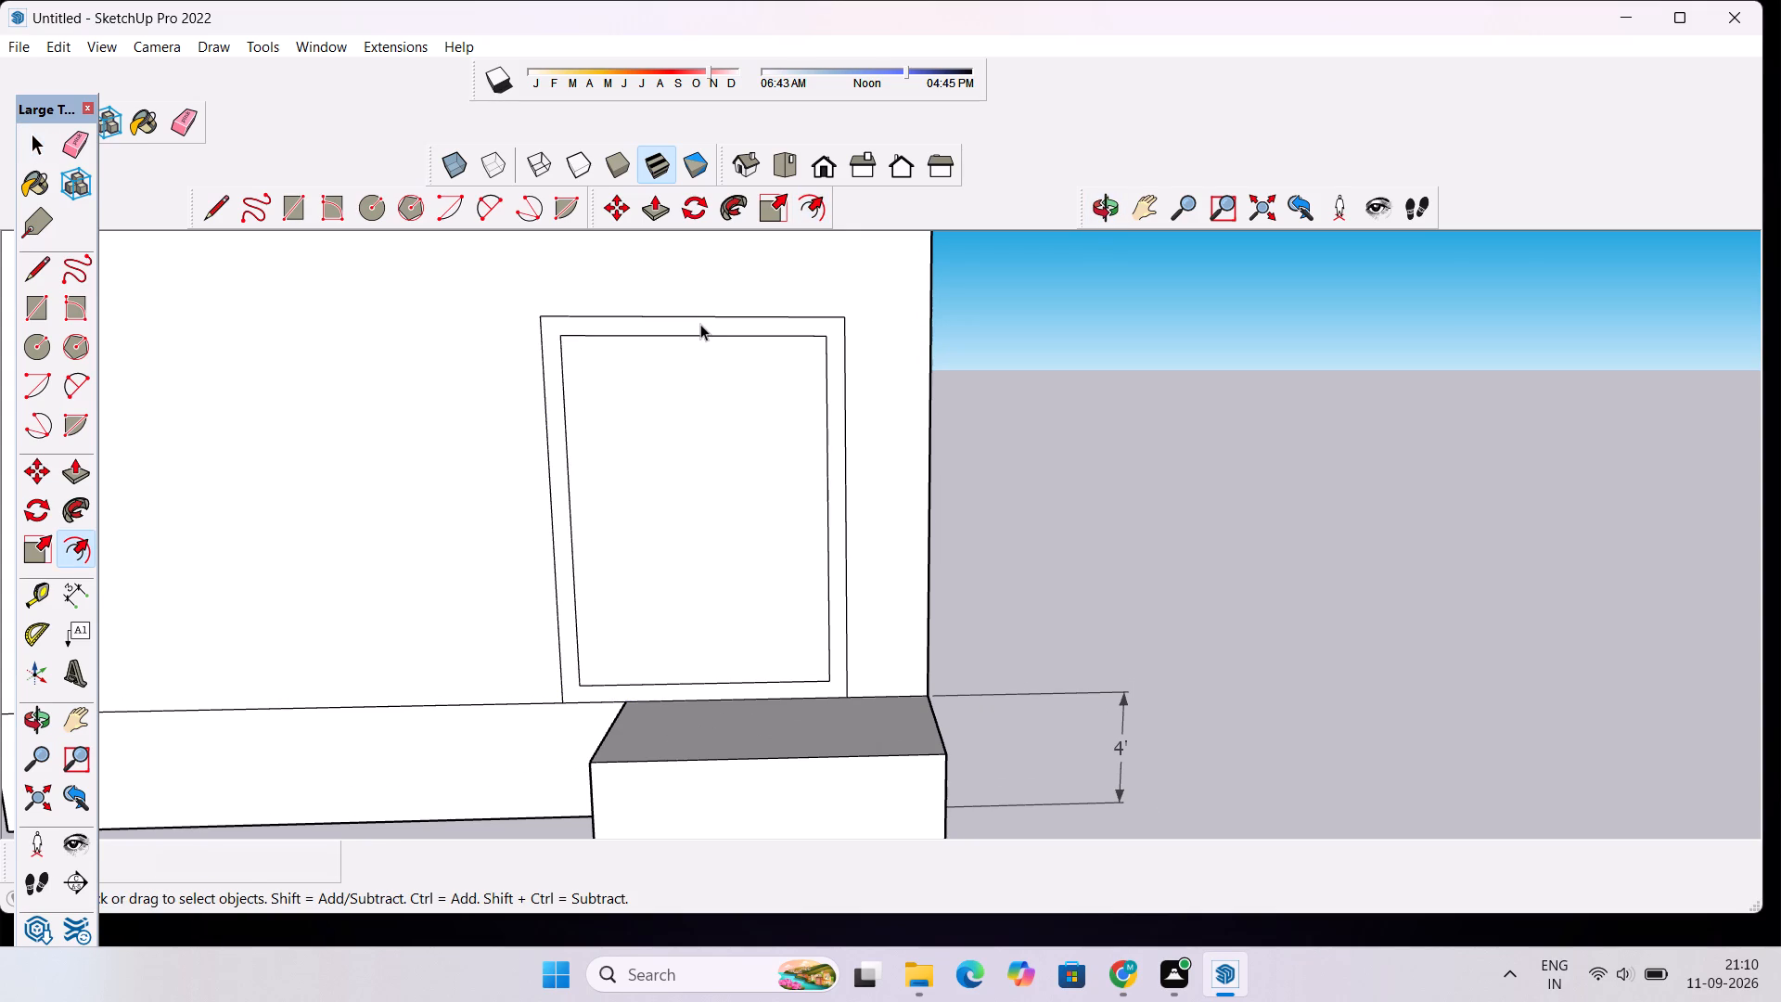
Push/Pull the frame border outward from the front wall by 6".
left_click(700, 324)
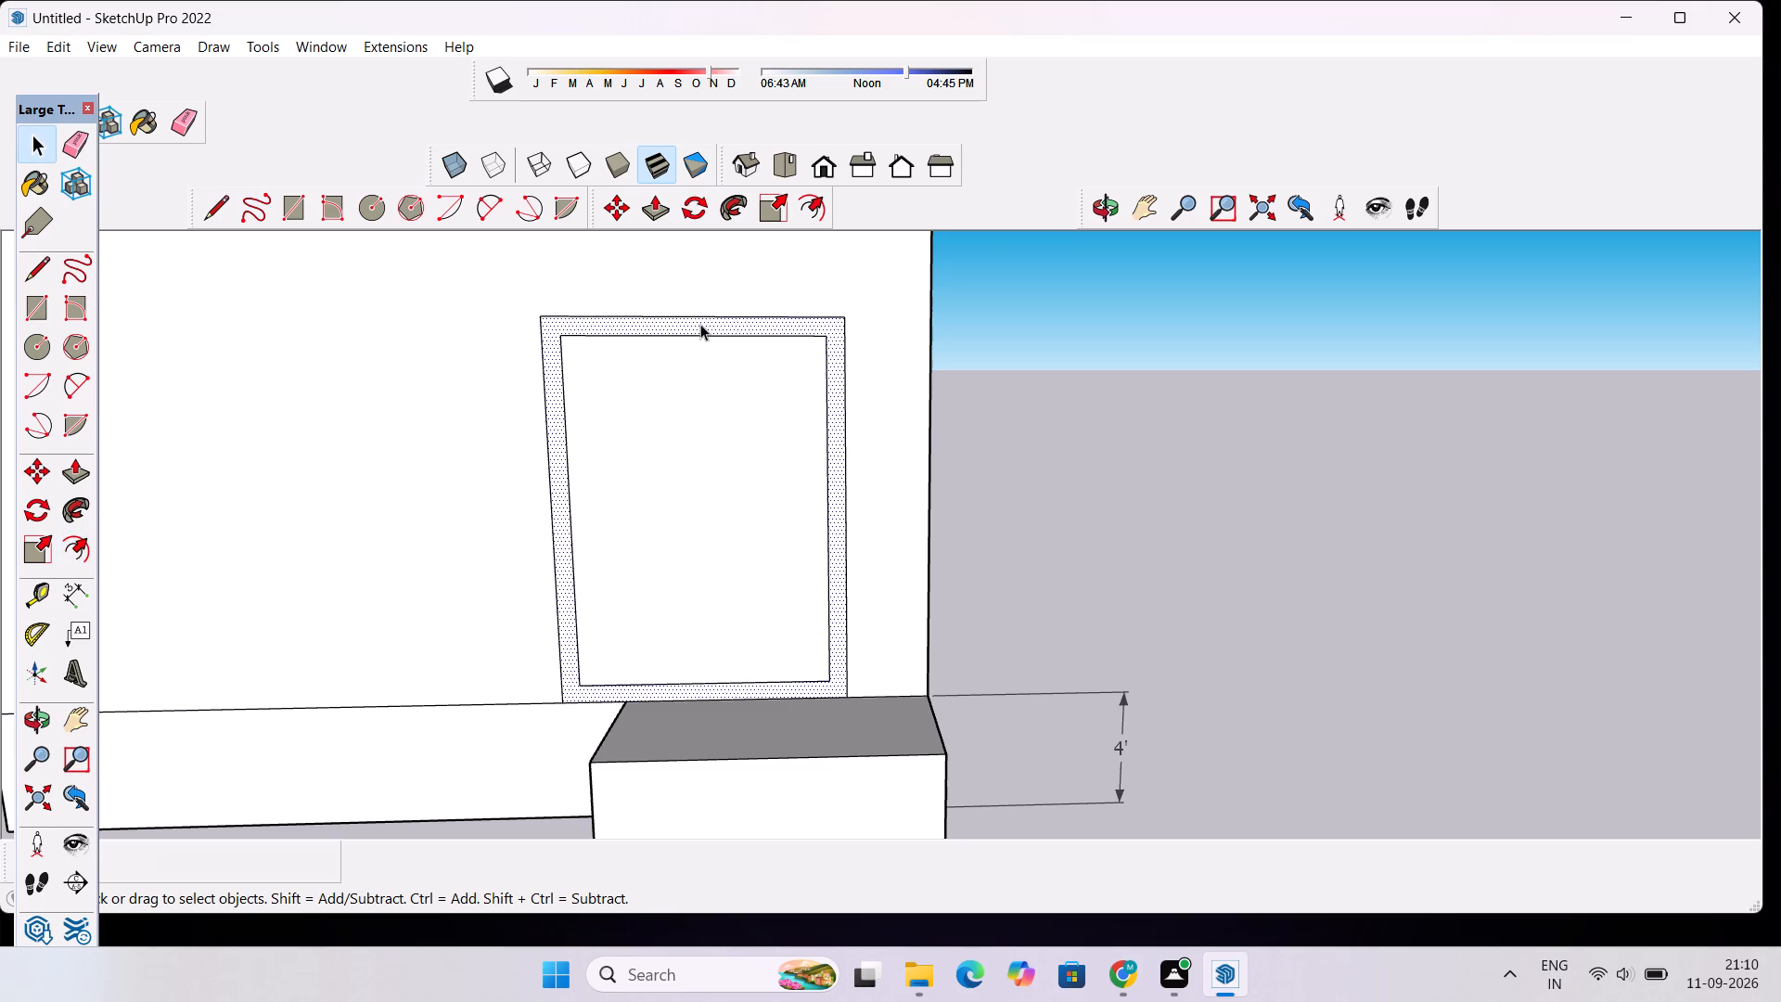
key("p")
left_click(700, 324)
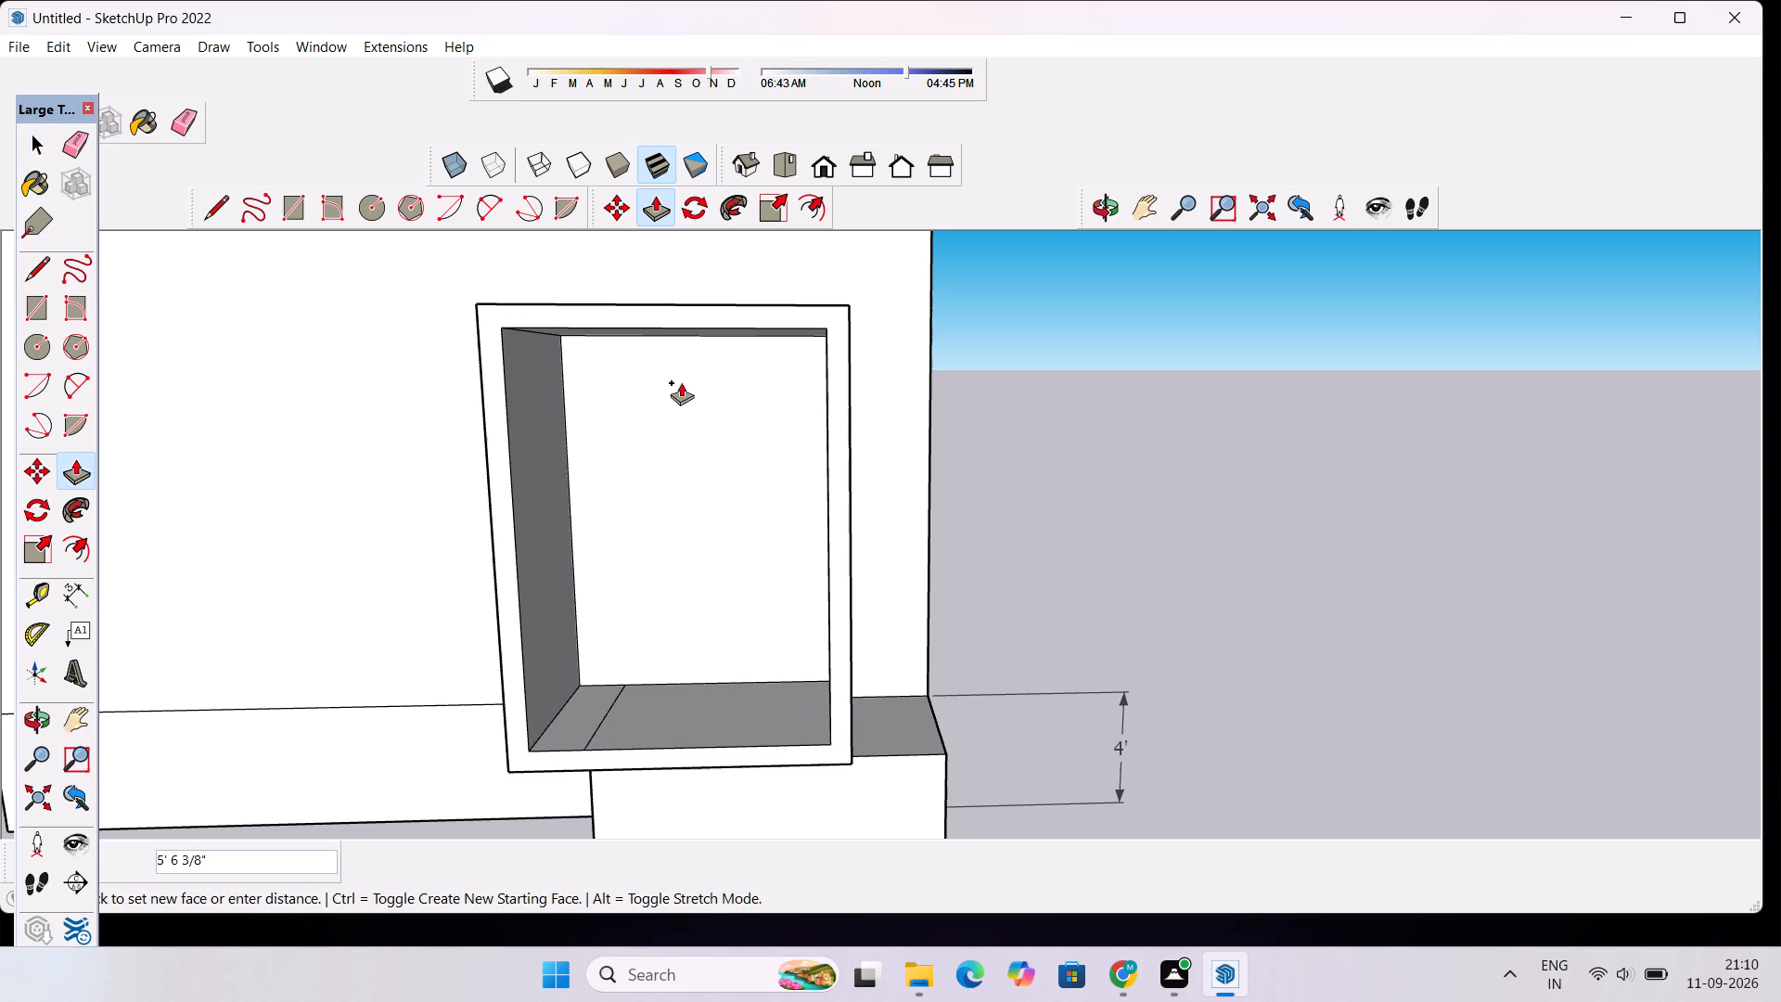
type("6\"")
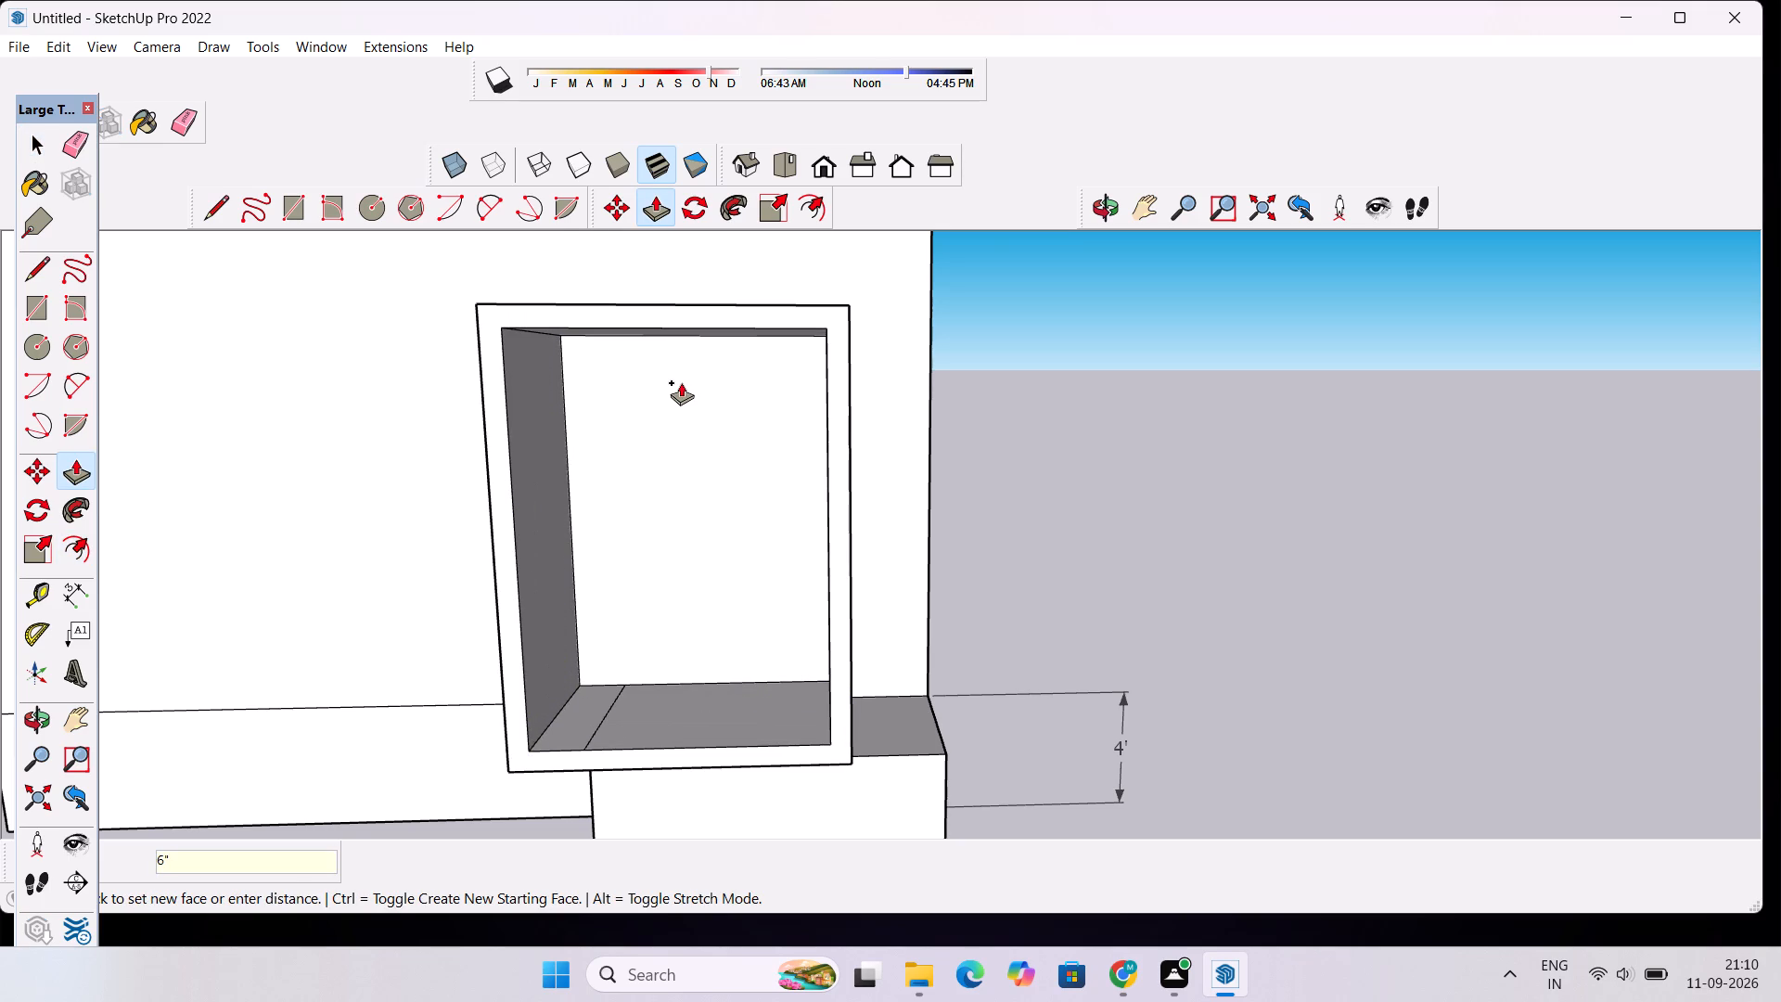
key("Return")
Examine the raised frame from the front and from the building's corner side, checking its depth and its base at the projection.
scroll(681, 382, "down", 3)
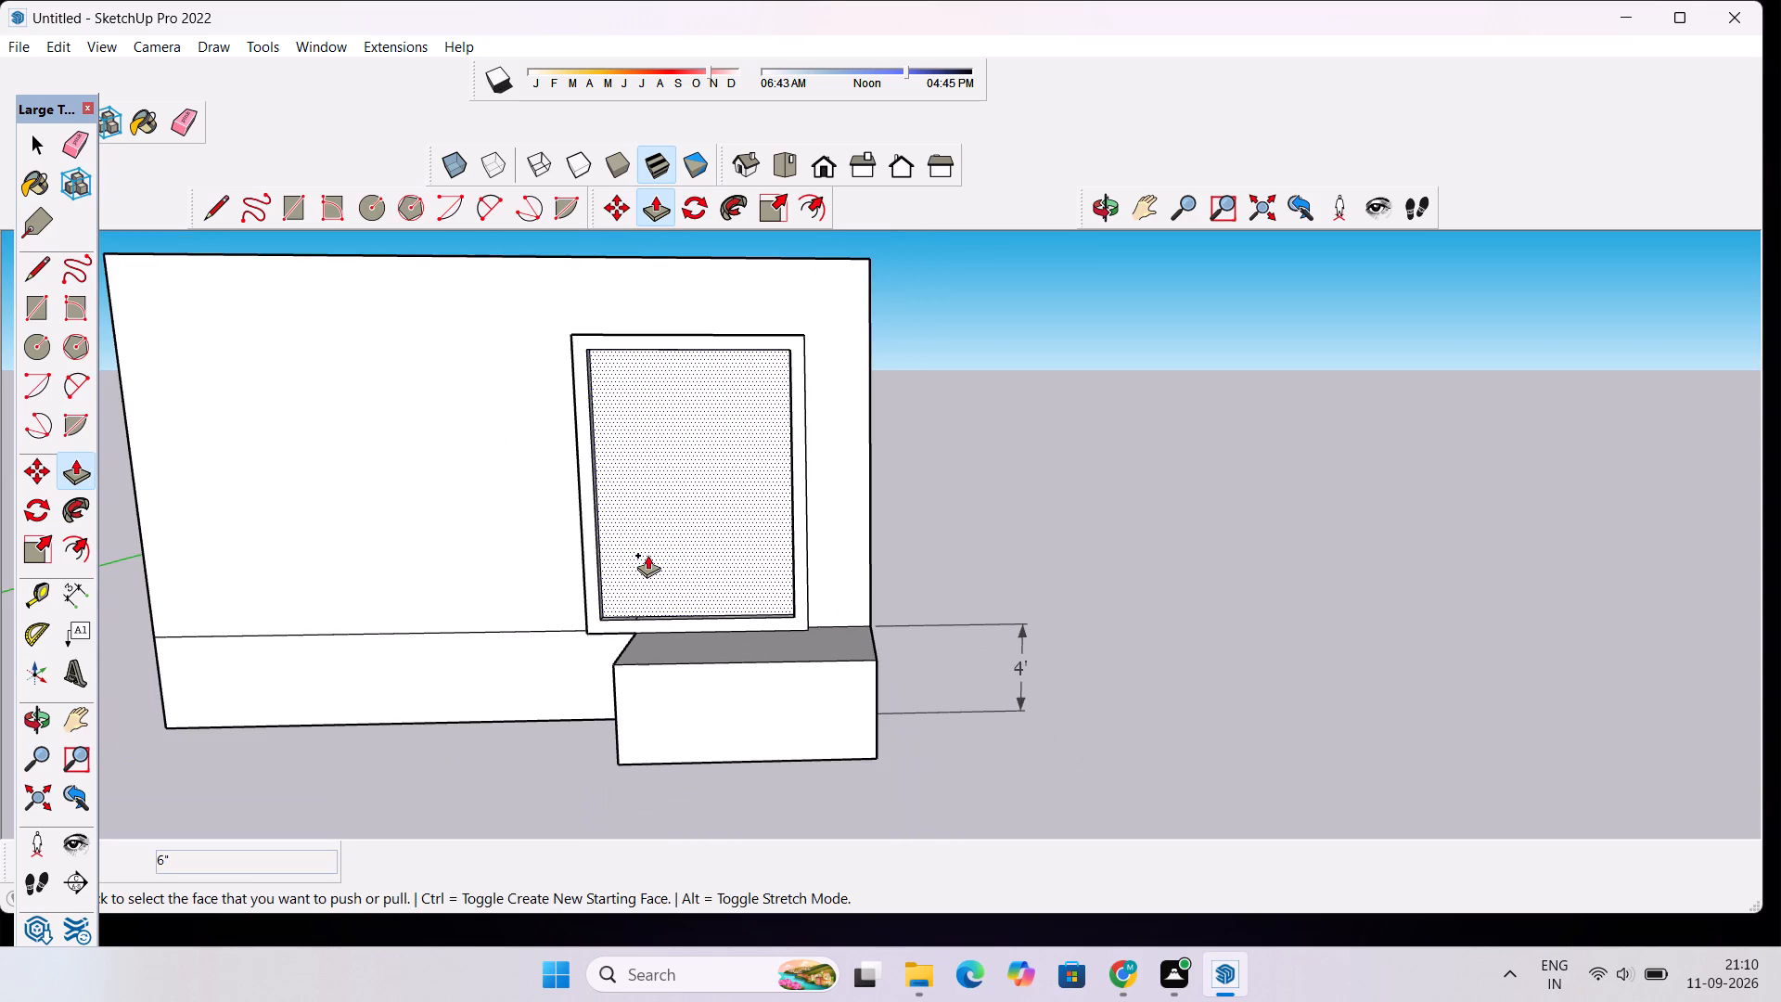
scroll(647, 555, "up", 3)
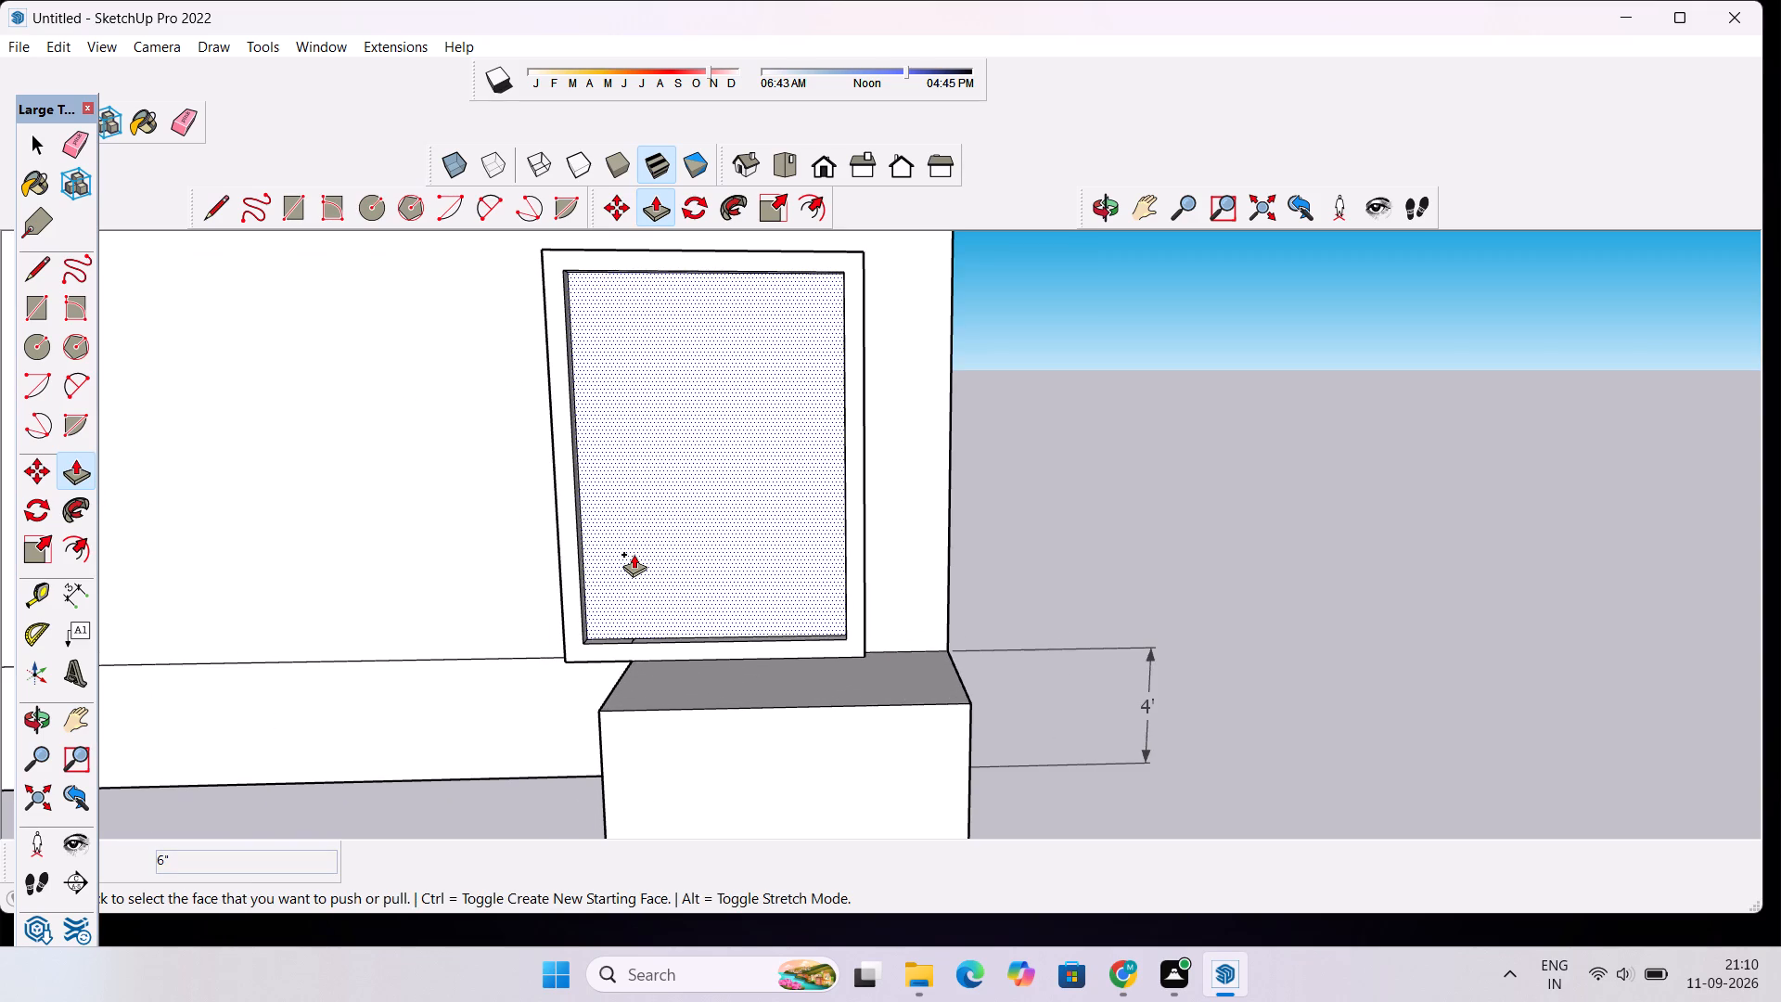
scroll(634, 554, "up", 1)
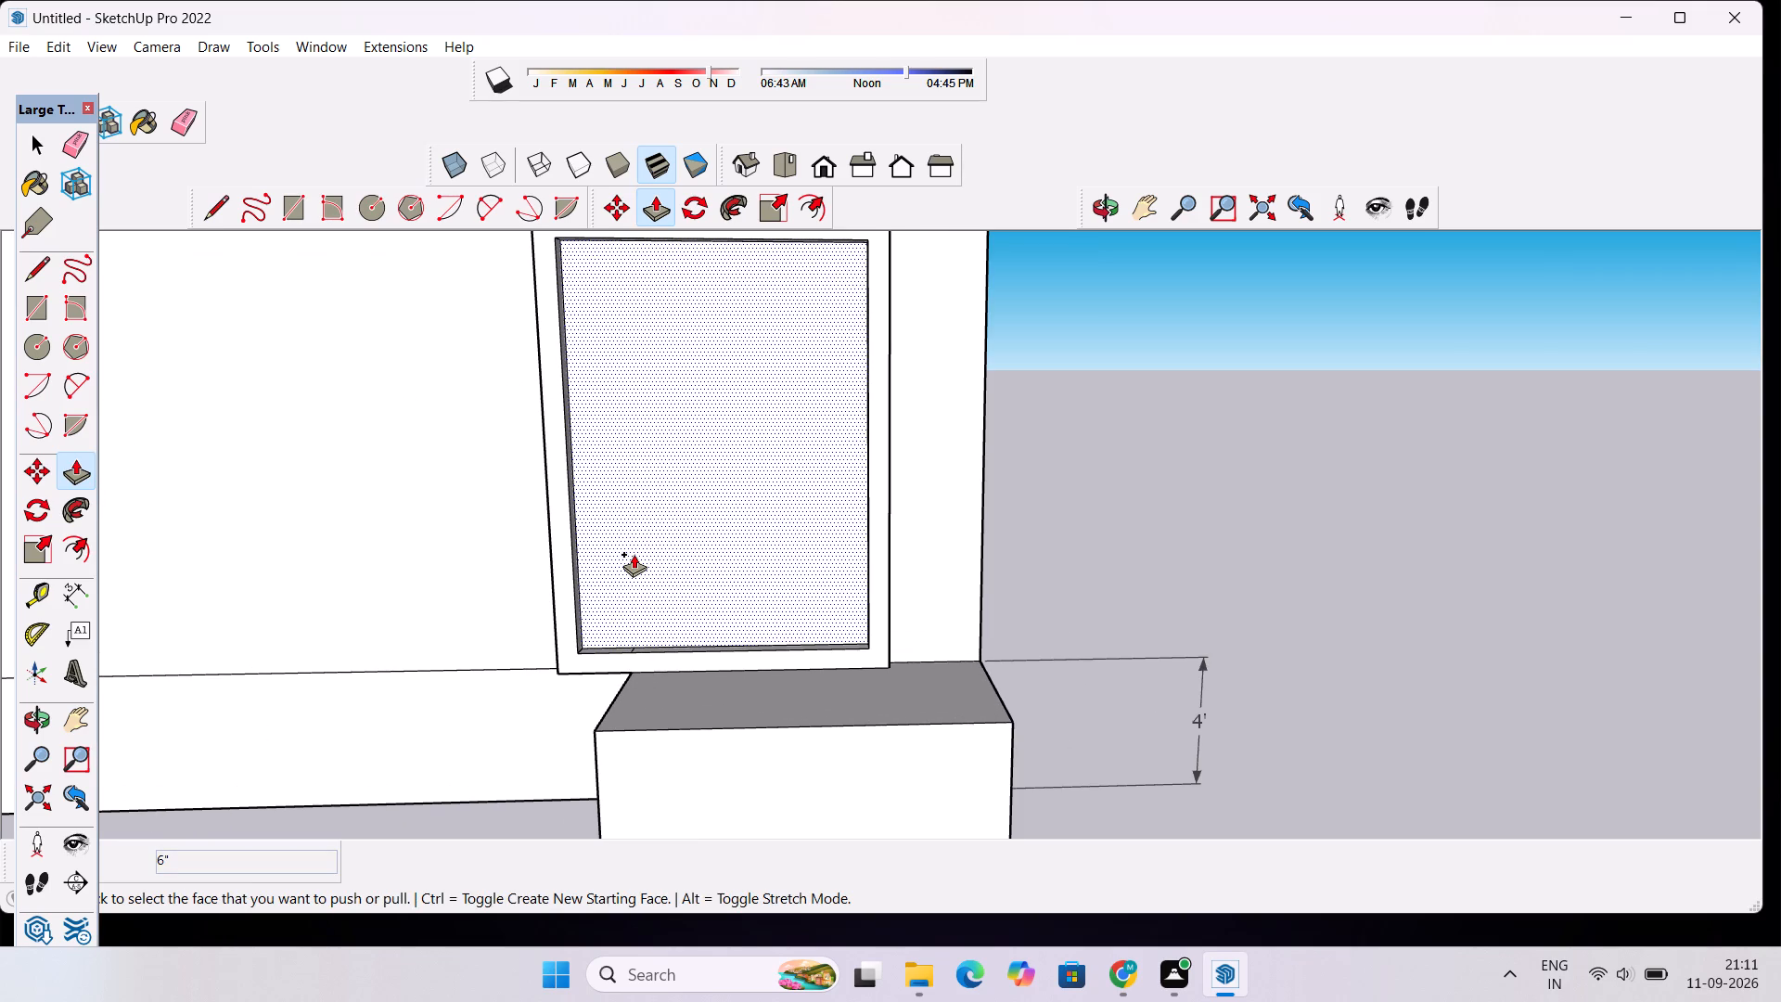
scroll(659, 533, "down", 4)
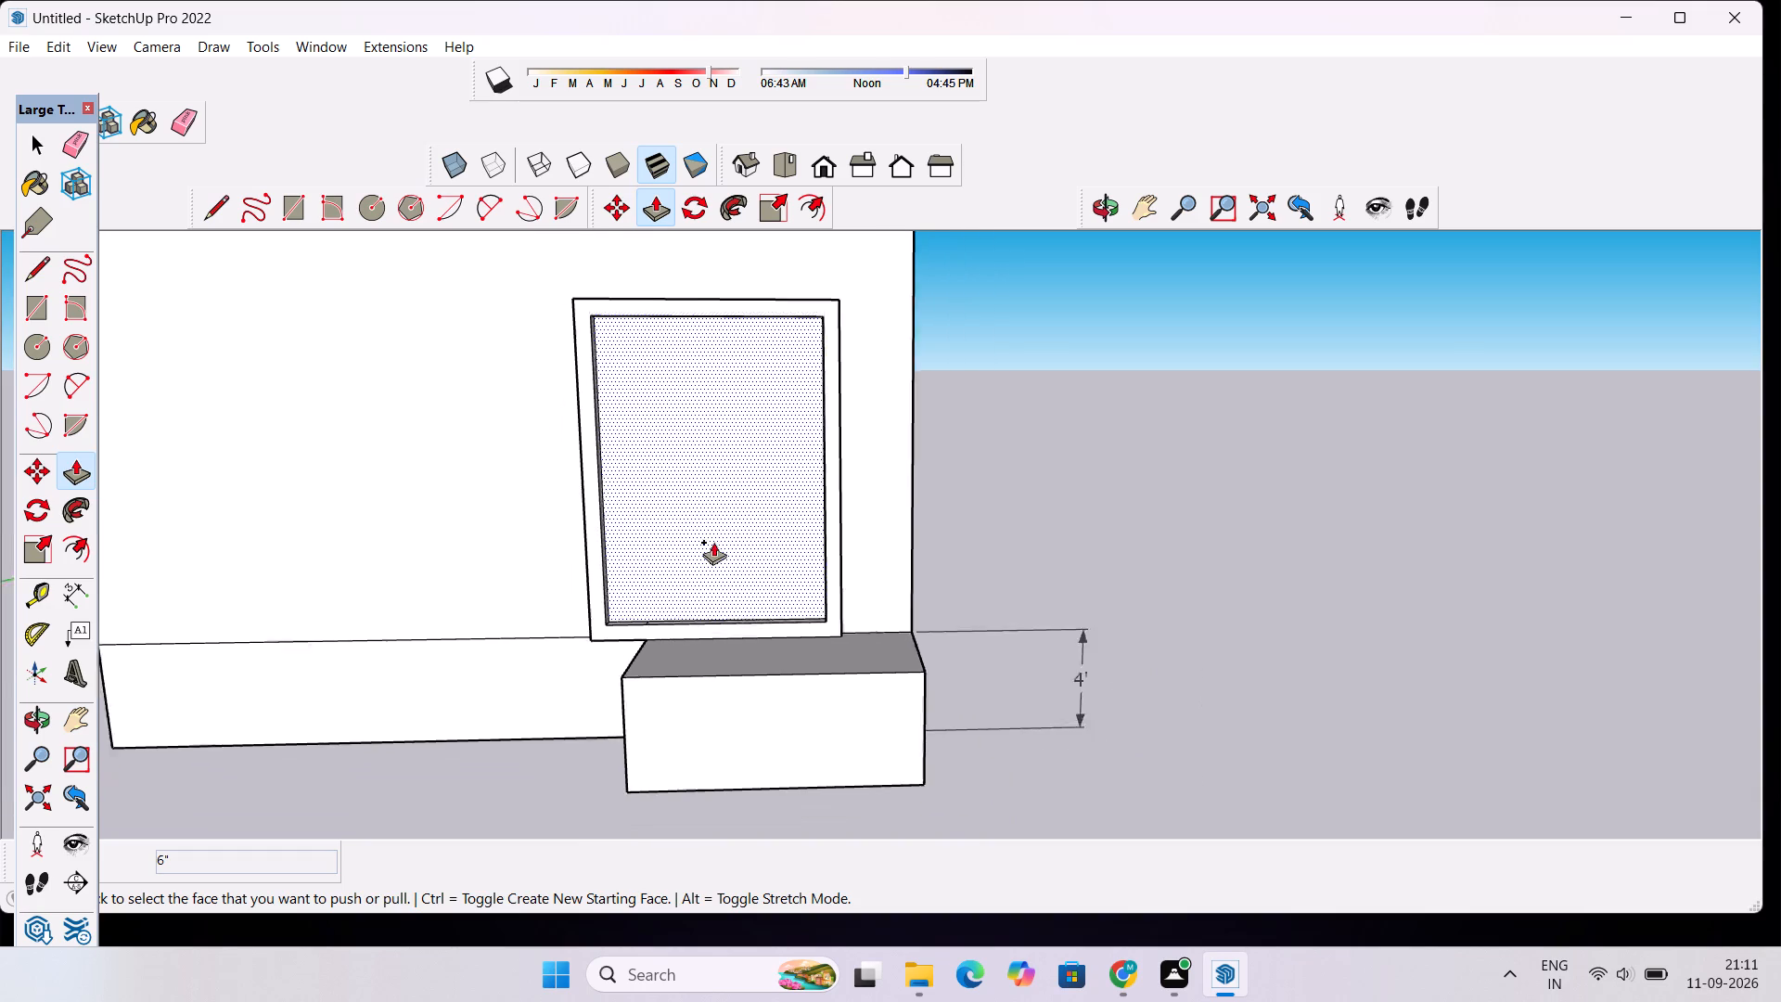
scroll(713, 542, "down", 1)
left_click(1100, 217)
left_click_drag(919, 461, 919, 417)
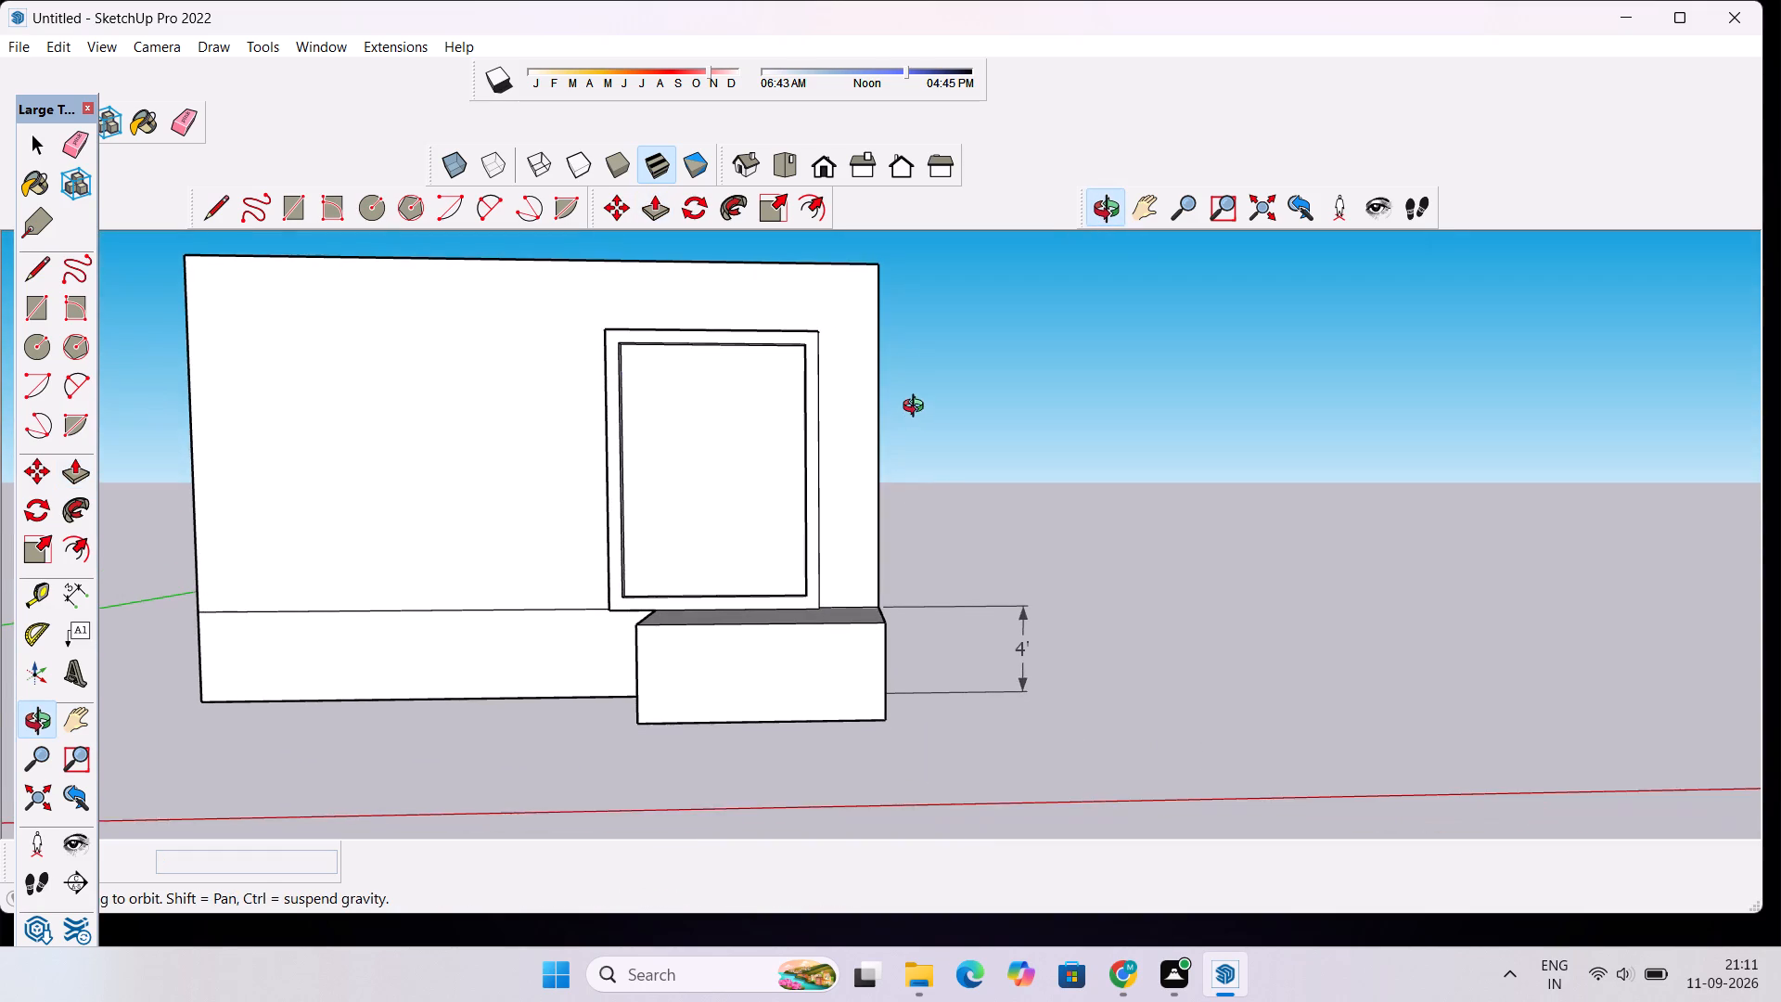
scroll(916, 396, "up", 4)
left_click_drag(1007, 421, 776, 468)
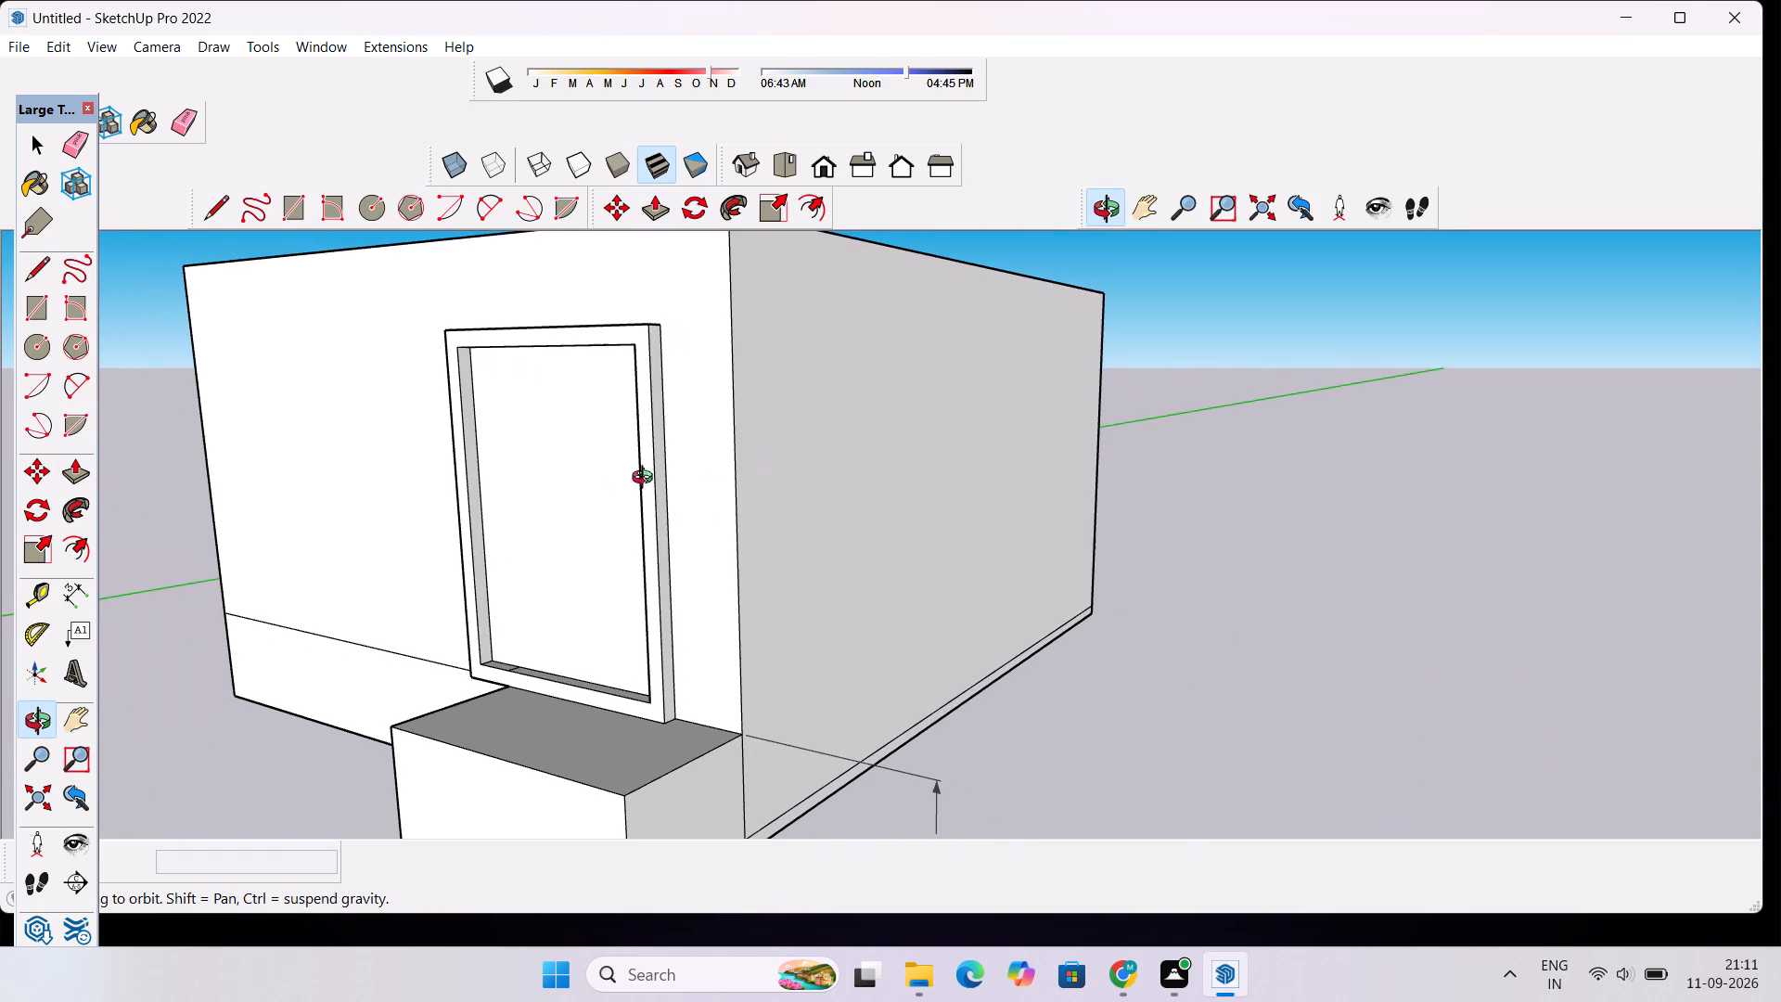
scroll(595, 486, "down", 4)
scroll(445, 402, "up", 4)
left_click_drag(497, 408, 582, 415)
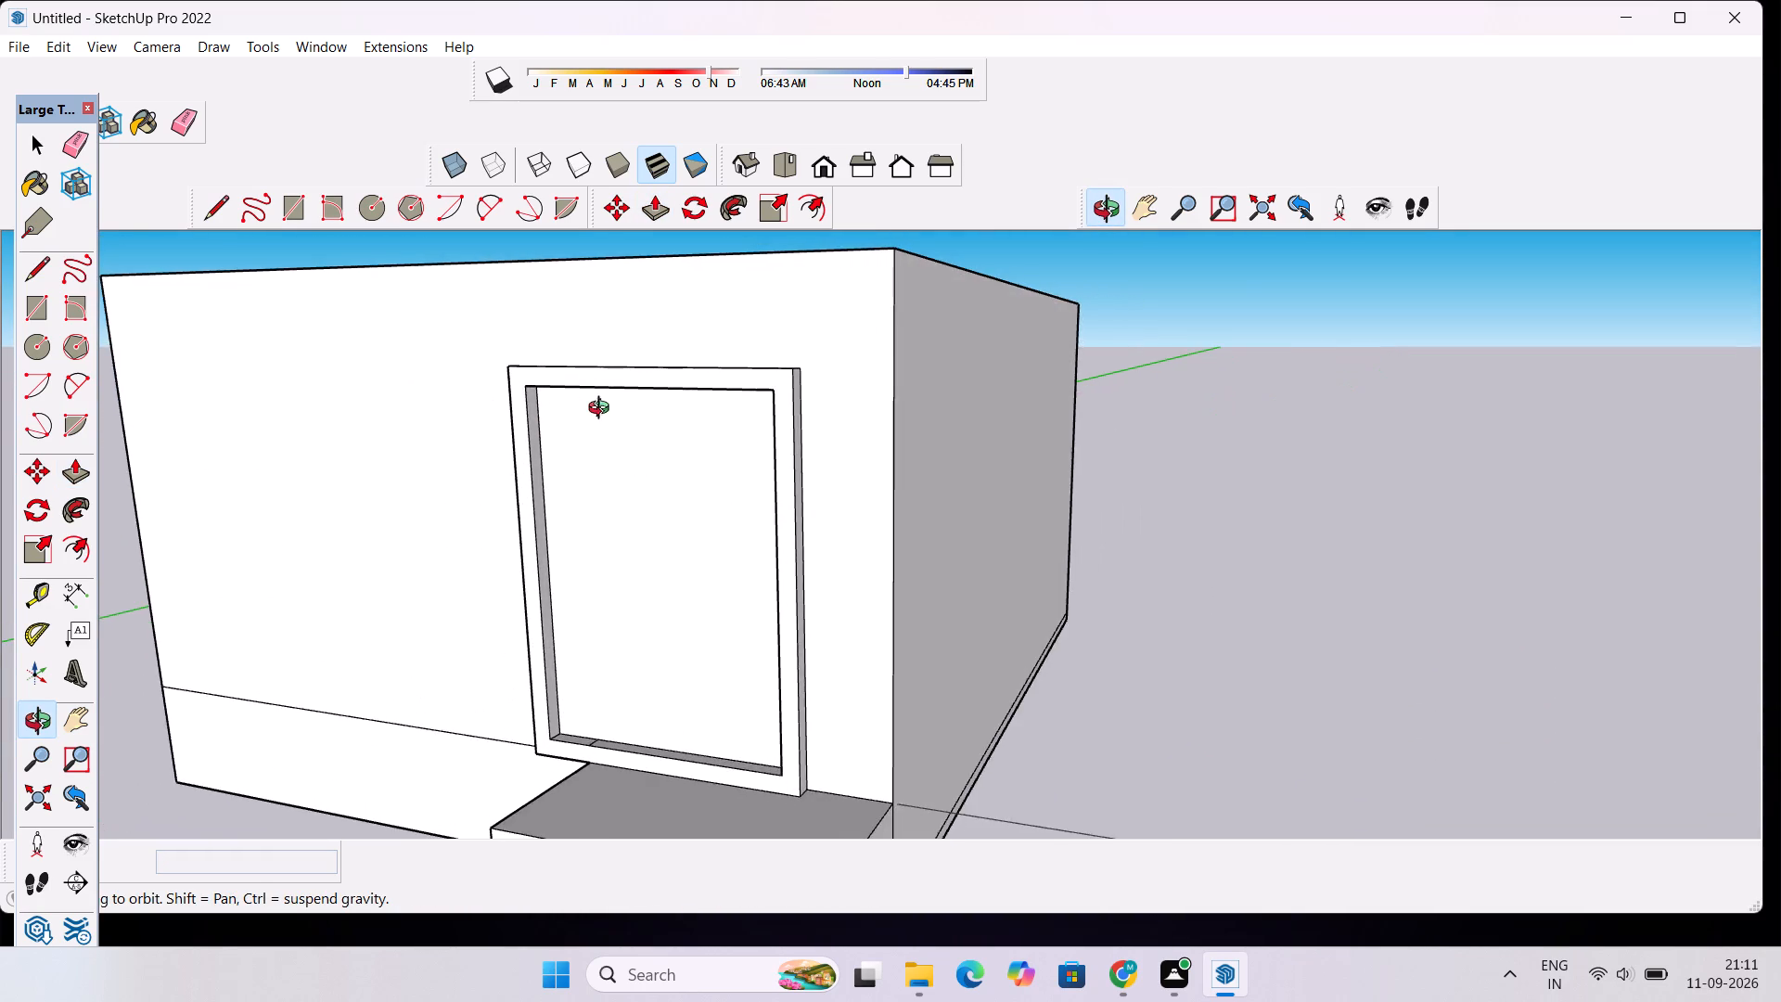
scroll(605, 410, "down", 6)
scroll(657, 389, "up", 4)
left_click_drag(555, 405, 617, 402)
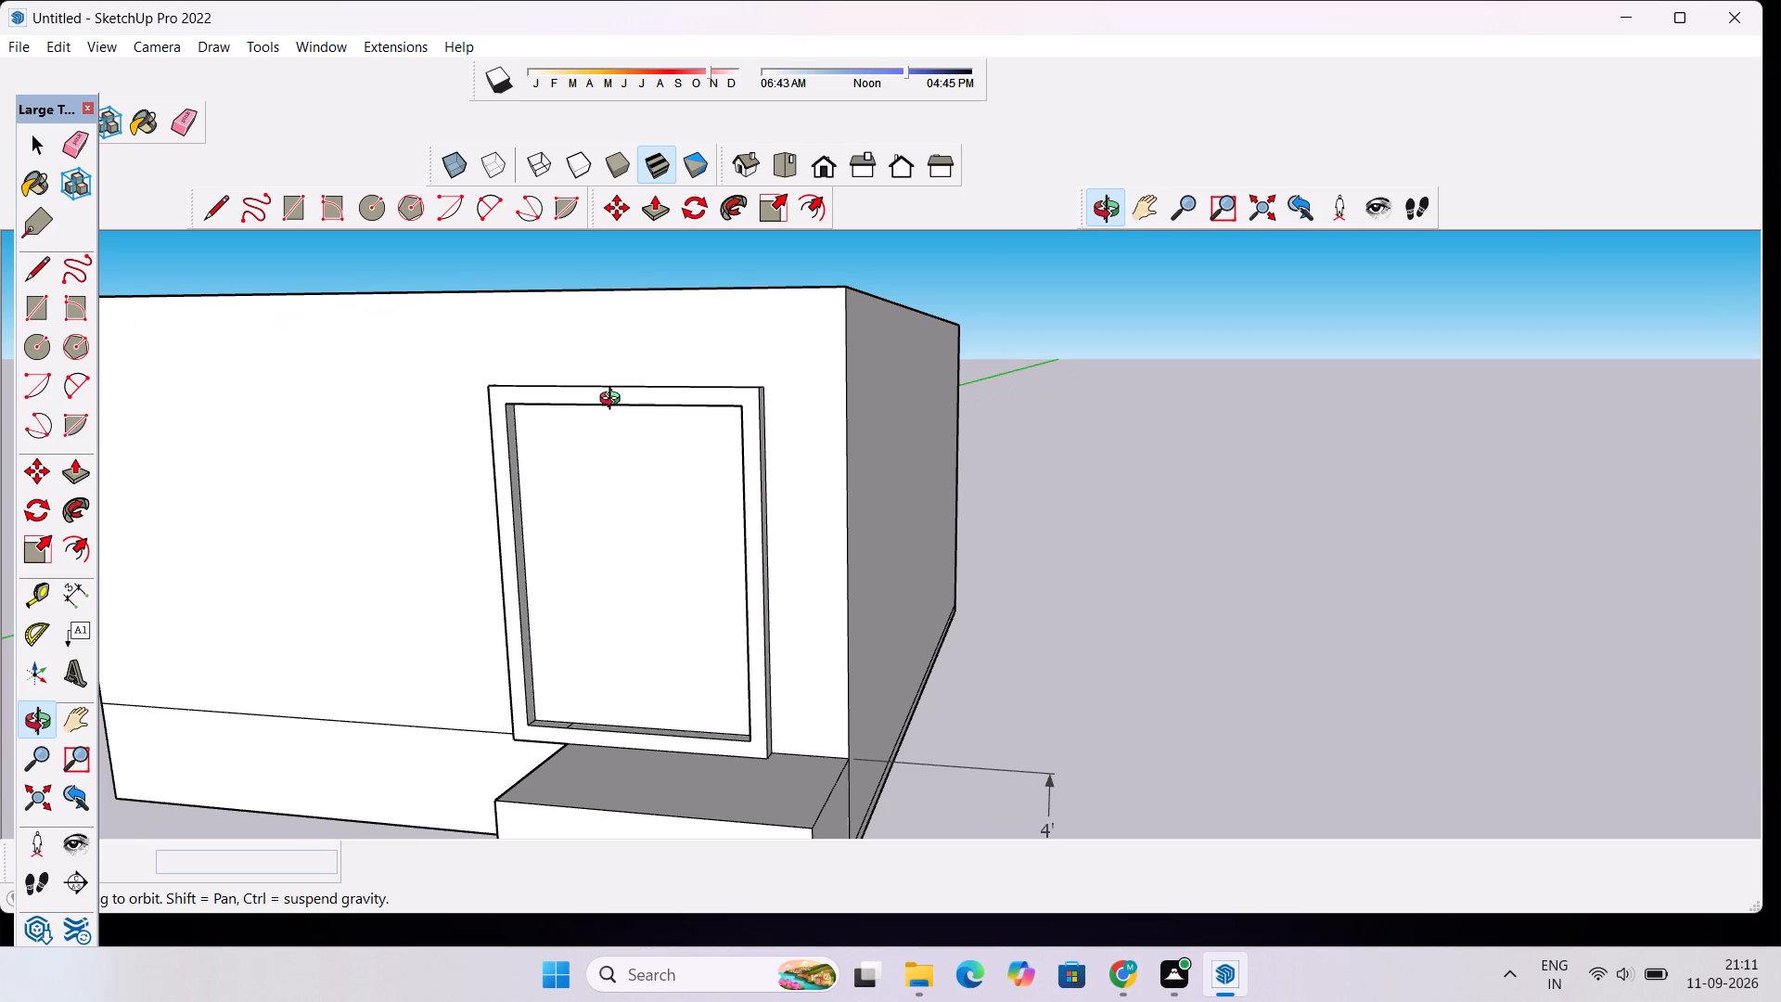
scroll(614, 401, "up", 1)
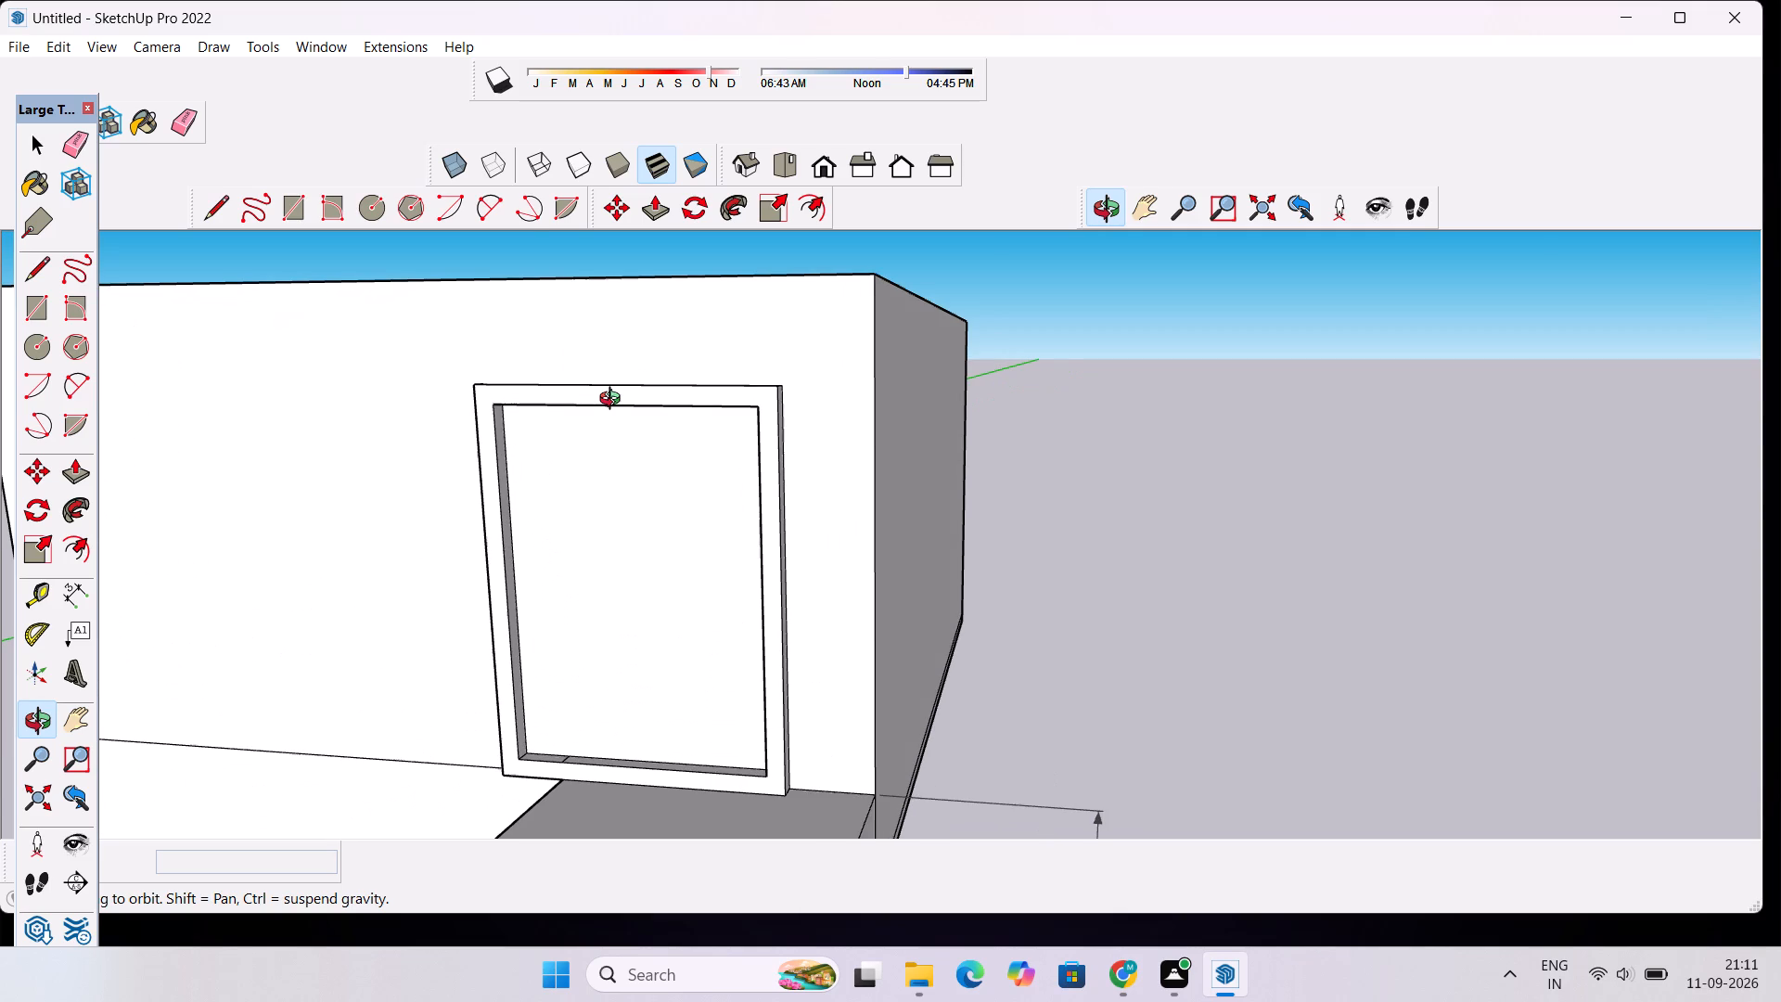
scroll(614, 401, "up", 1)
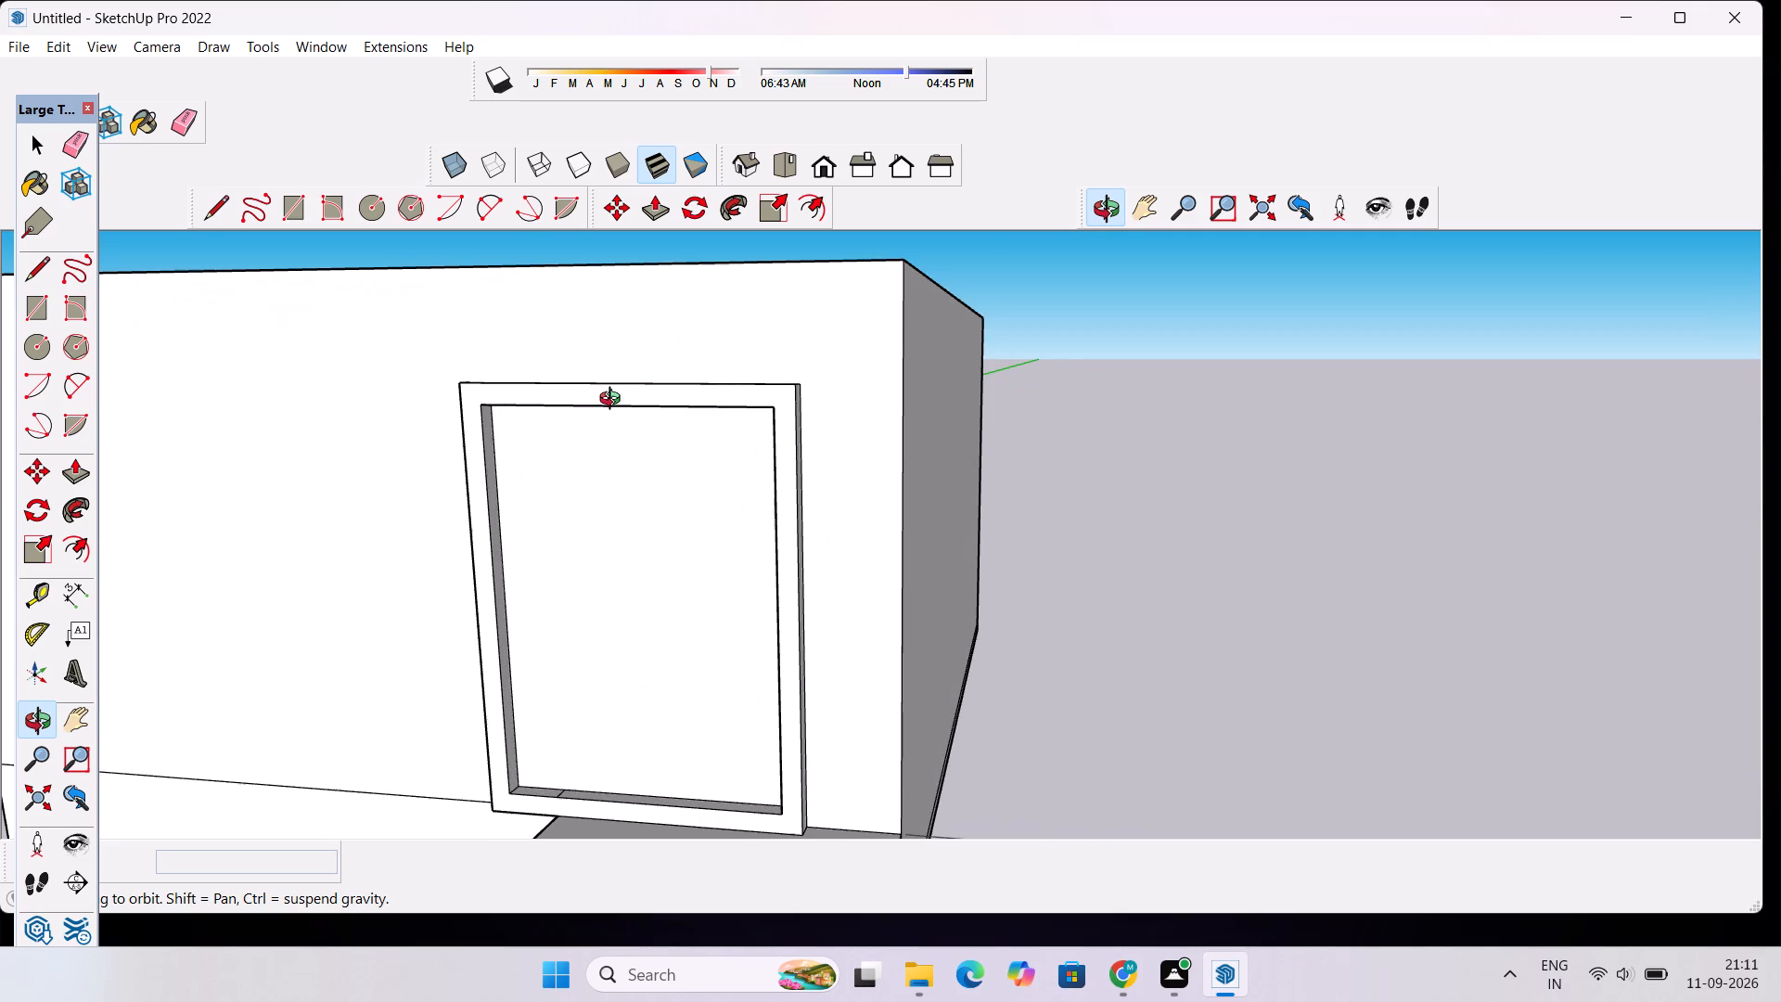
scroll(614, 401, "up", 1)
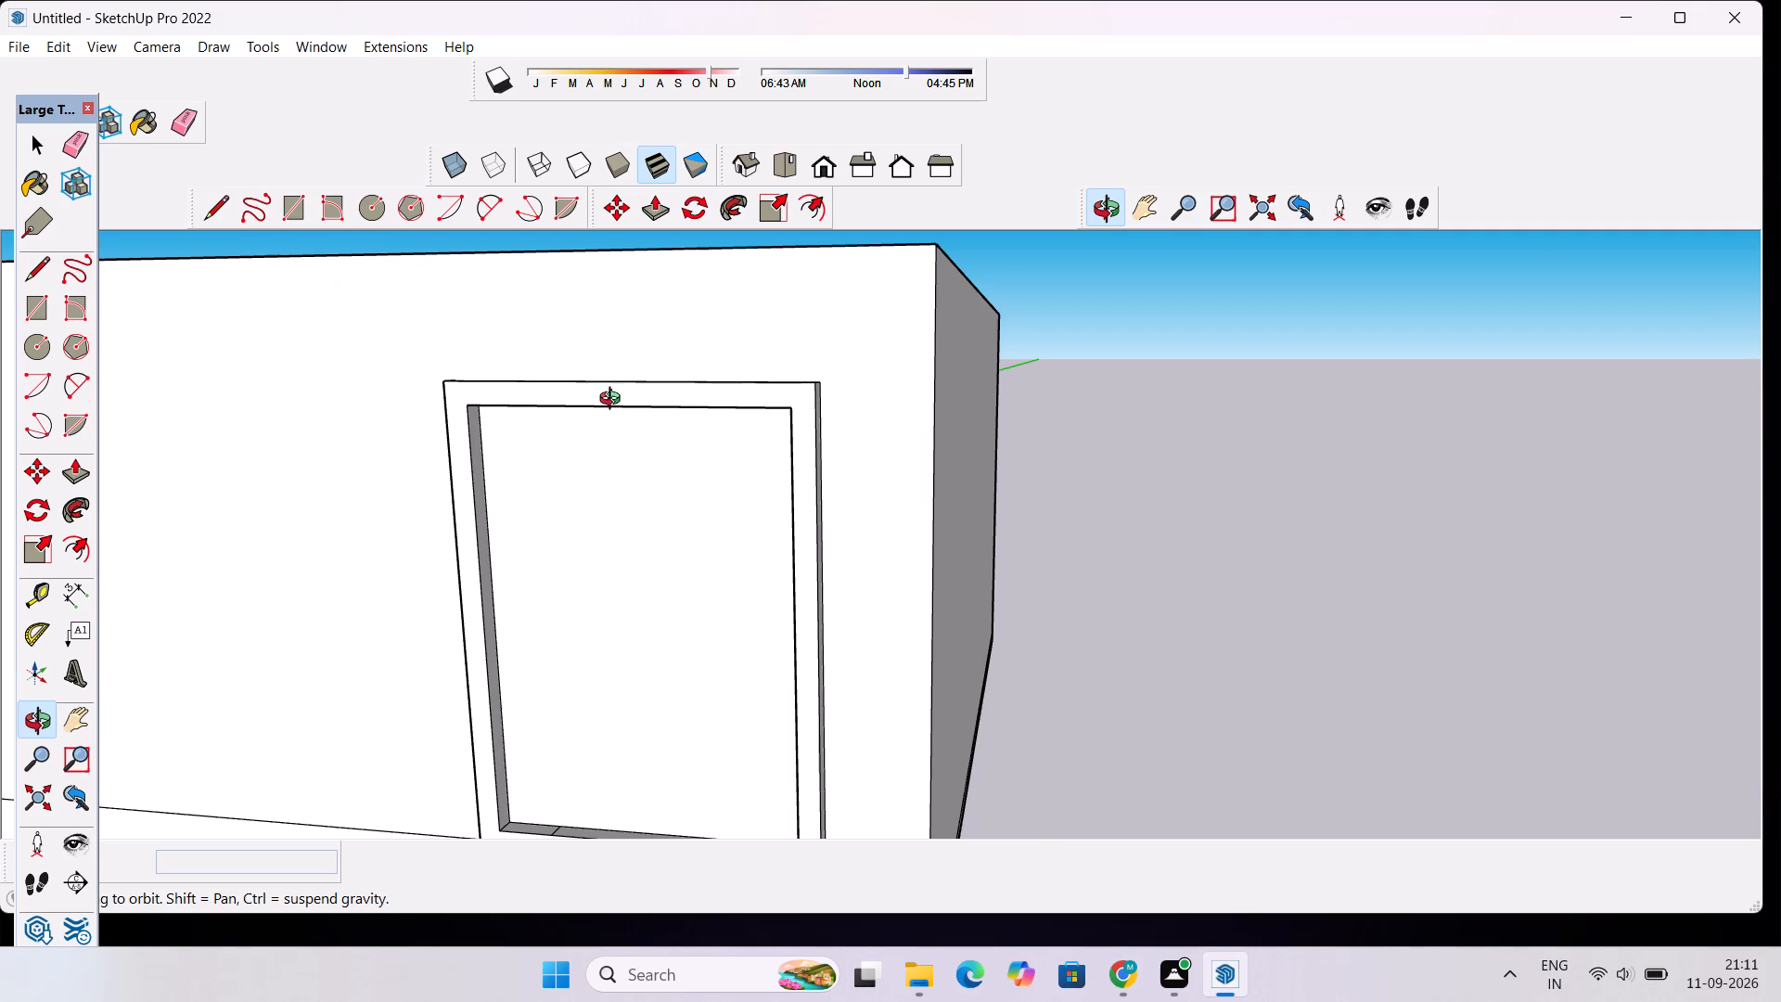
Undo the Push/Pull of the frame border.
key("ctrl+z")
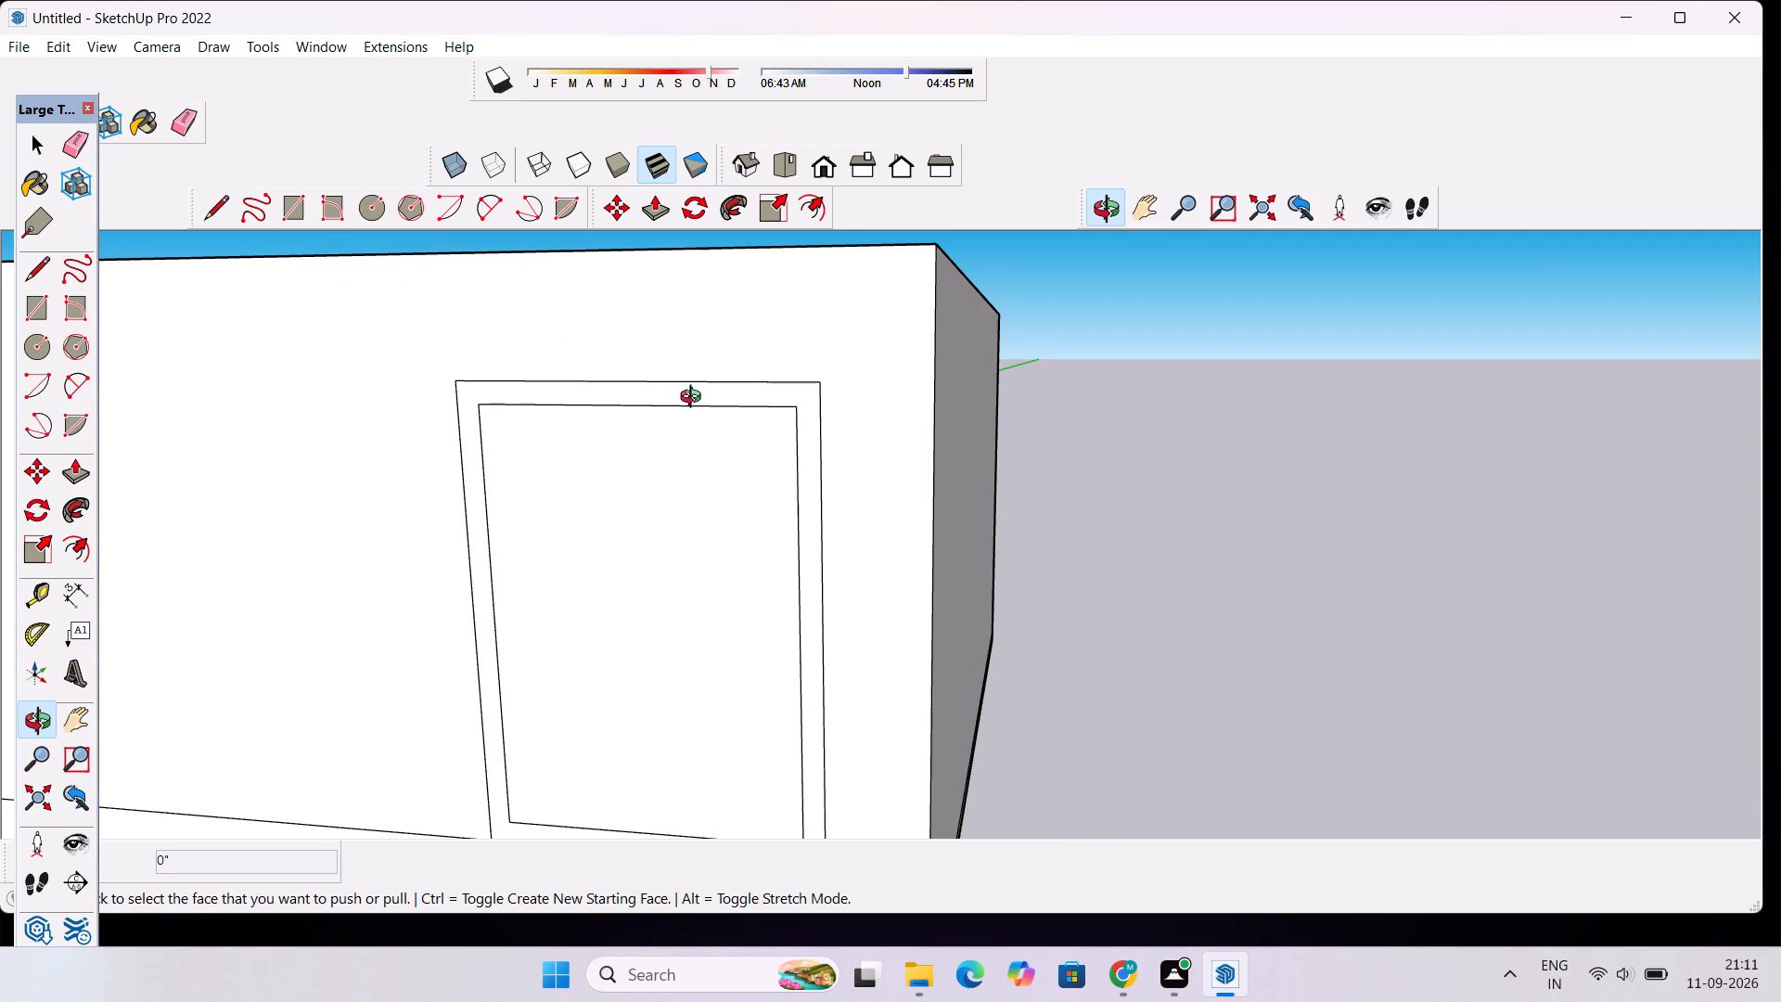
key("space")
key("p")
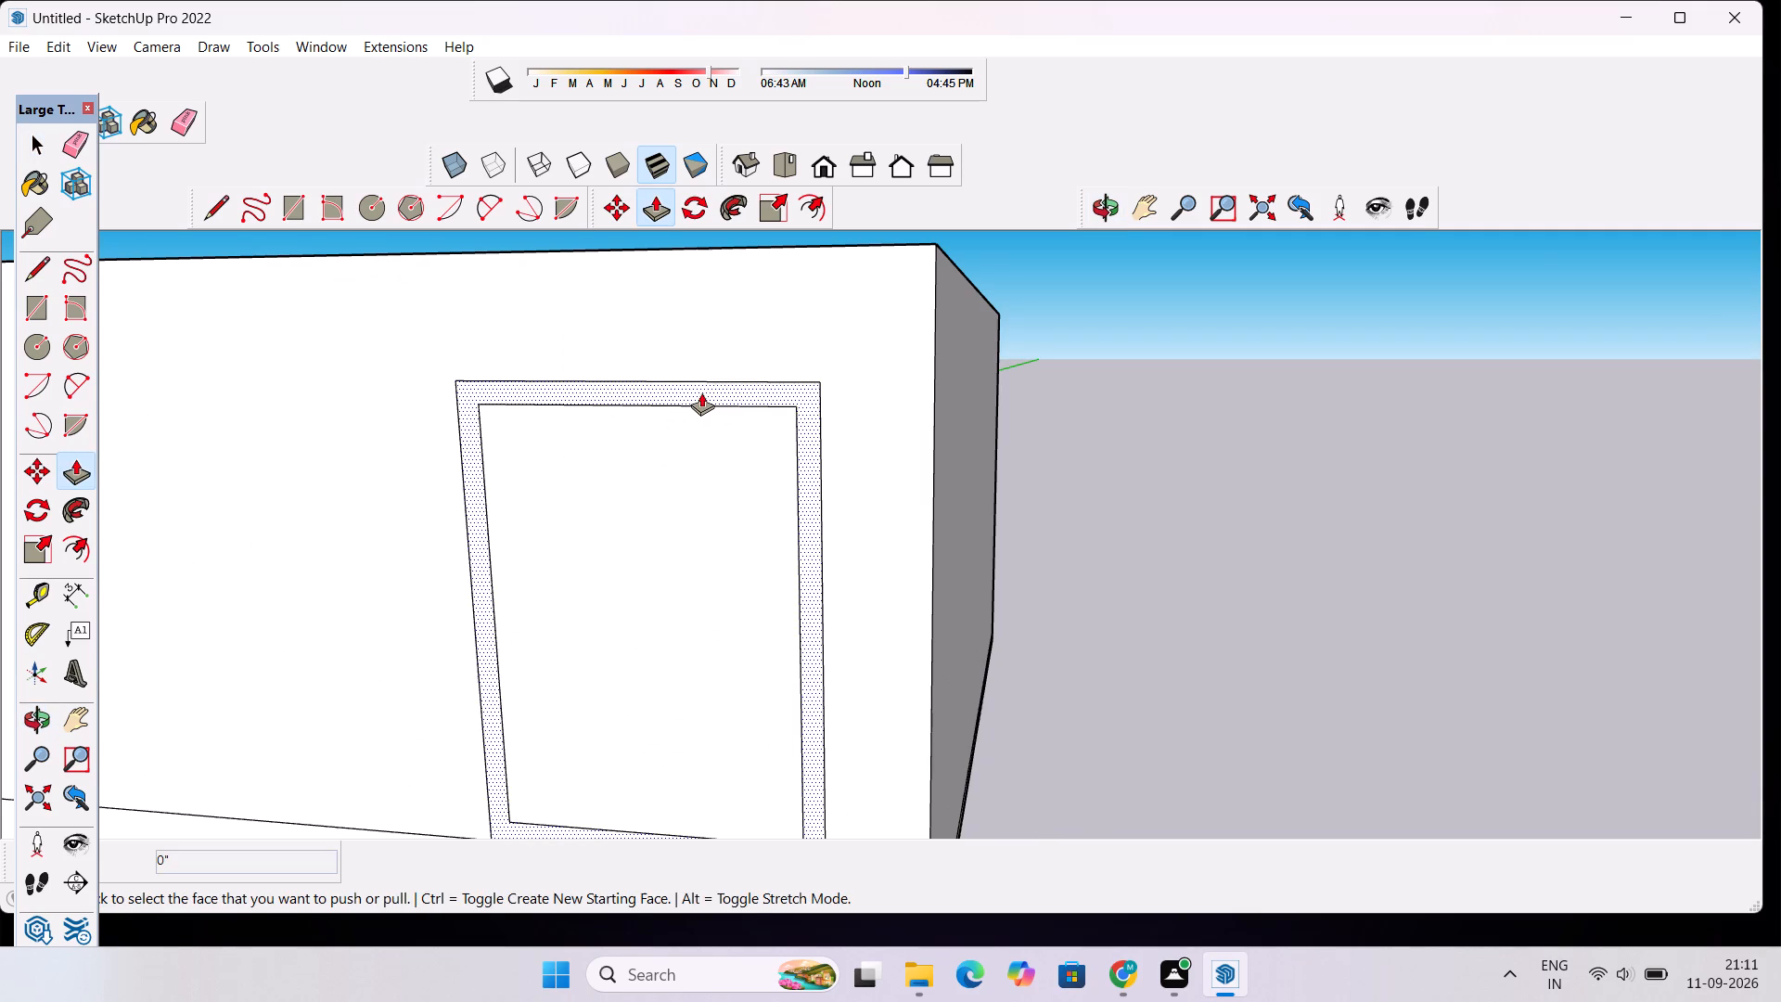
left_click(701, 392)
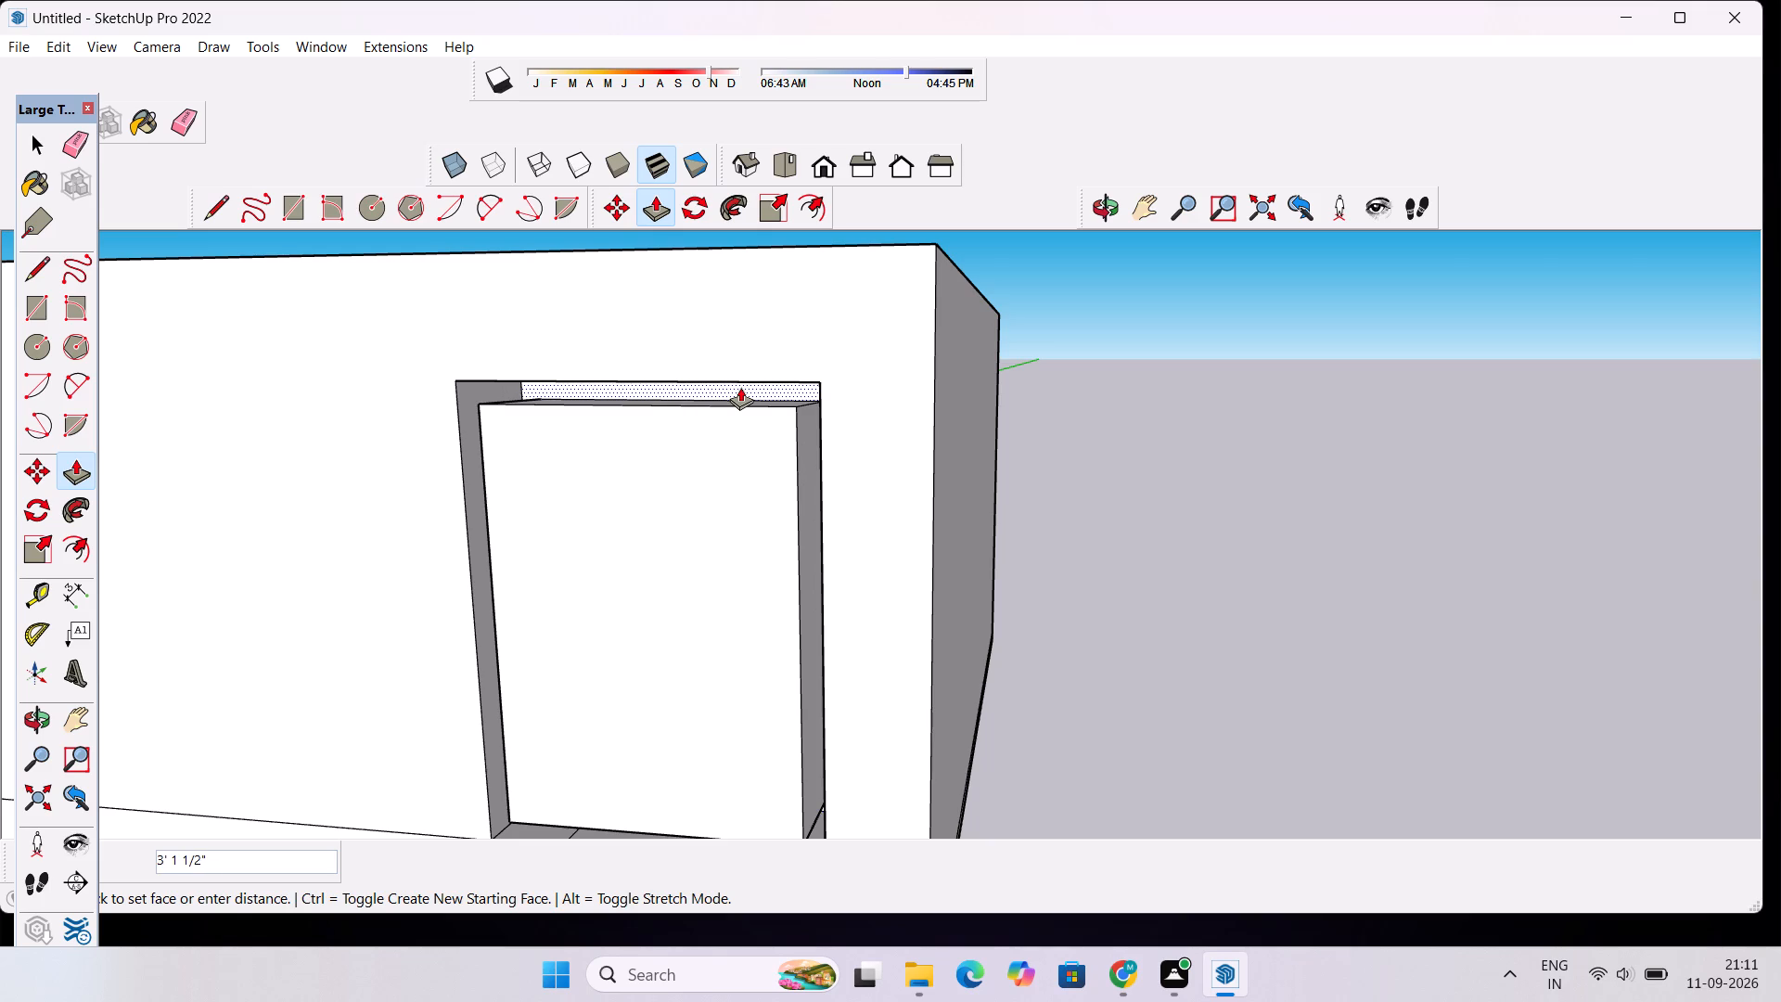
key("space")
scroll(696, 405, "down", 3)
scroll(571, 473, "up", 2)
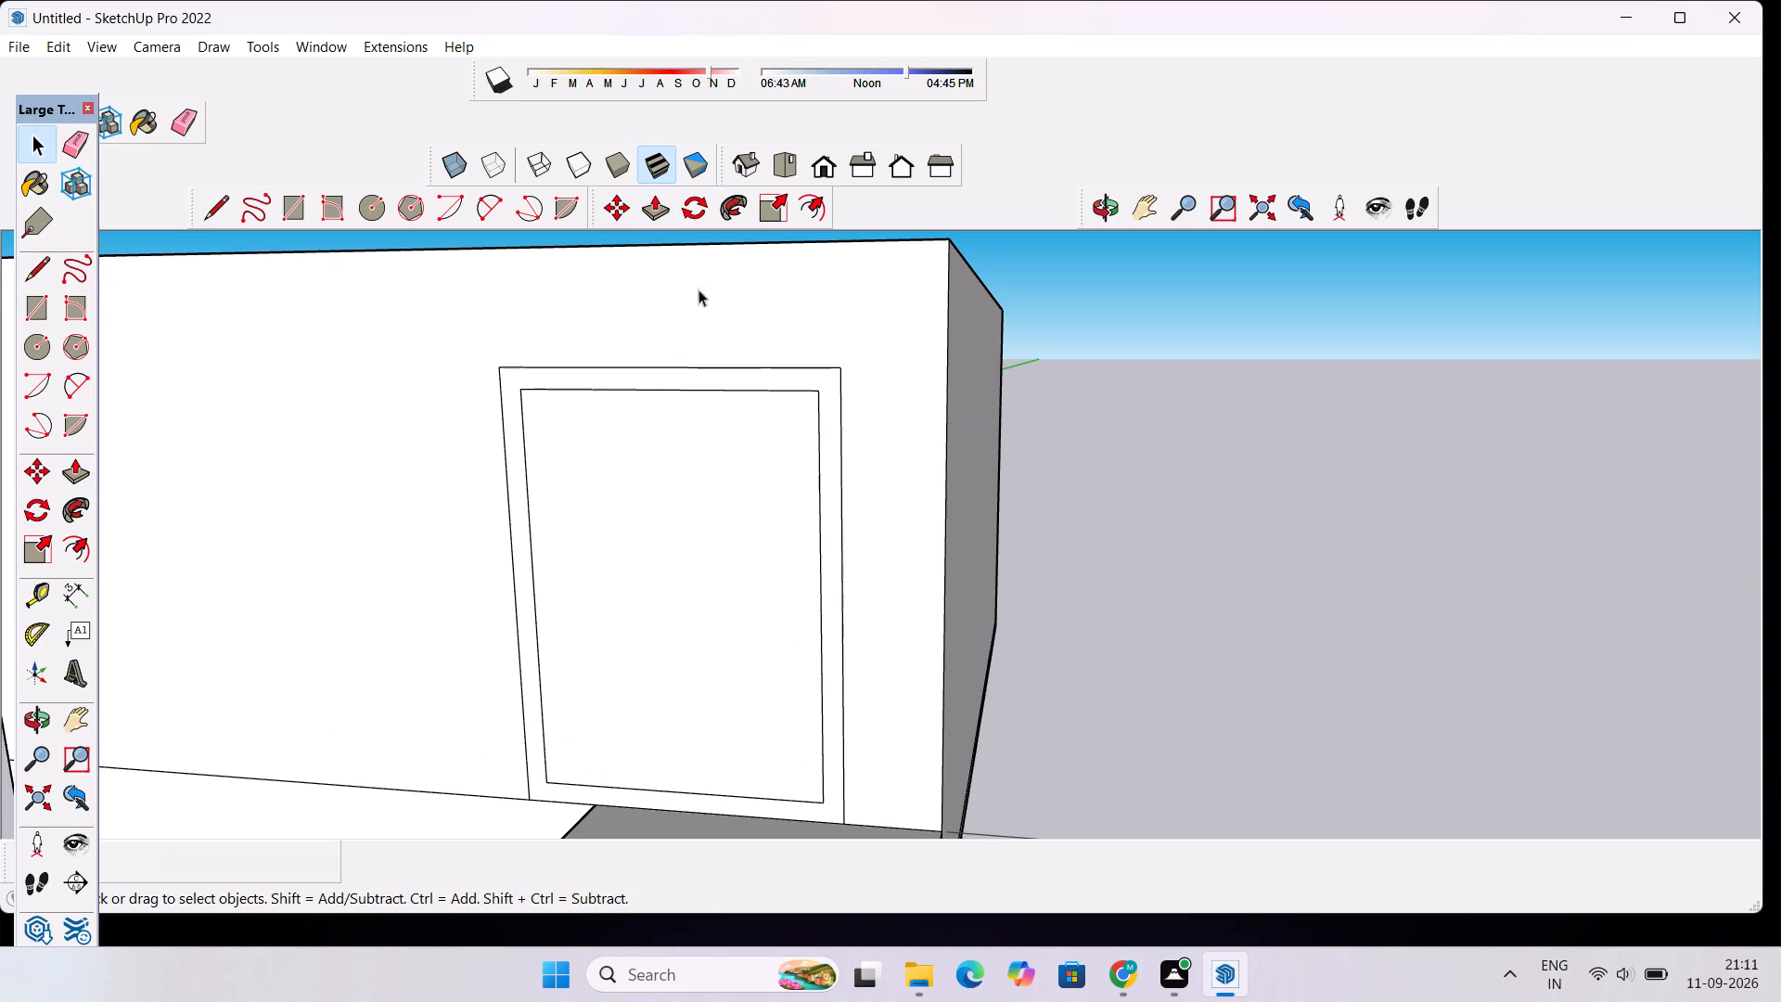
Push/Pull the frame border outward from the front wall by 6".
left_click(1097, 213)
left_click_drag(707, 464, 717, 459)
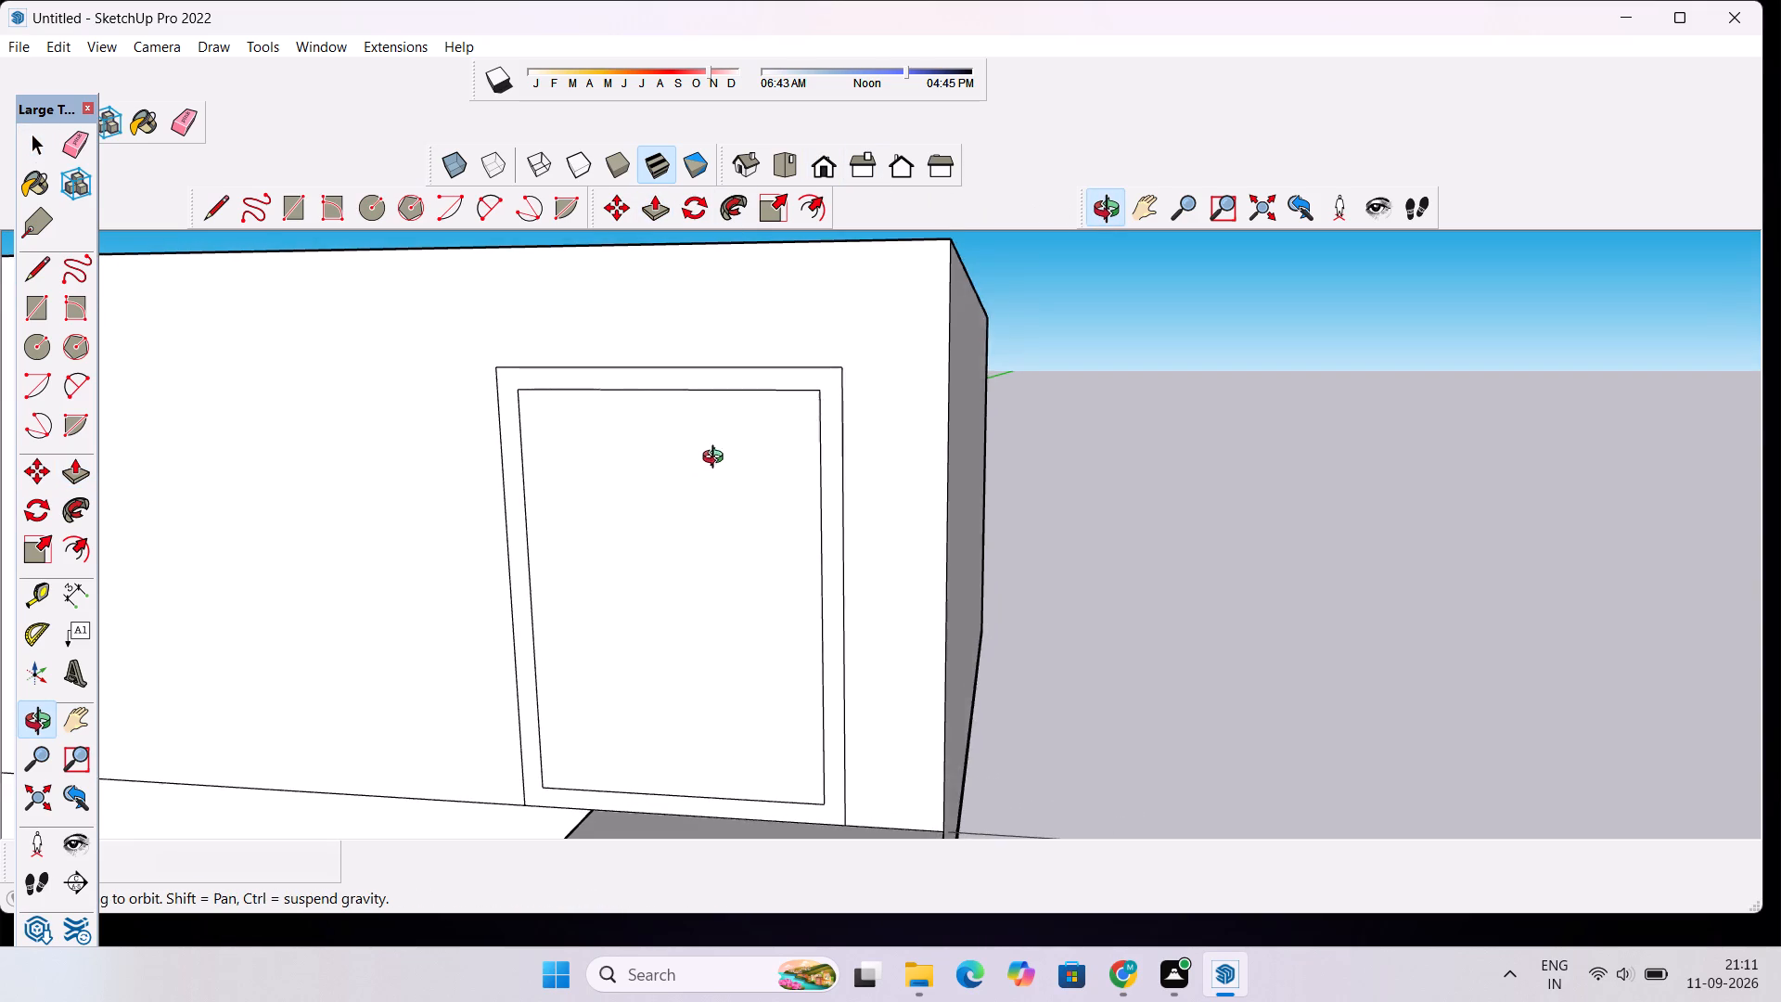
left_click_drag(717, 459, 750, 452)
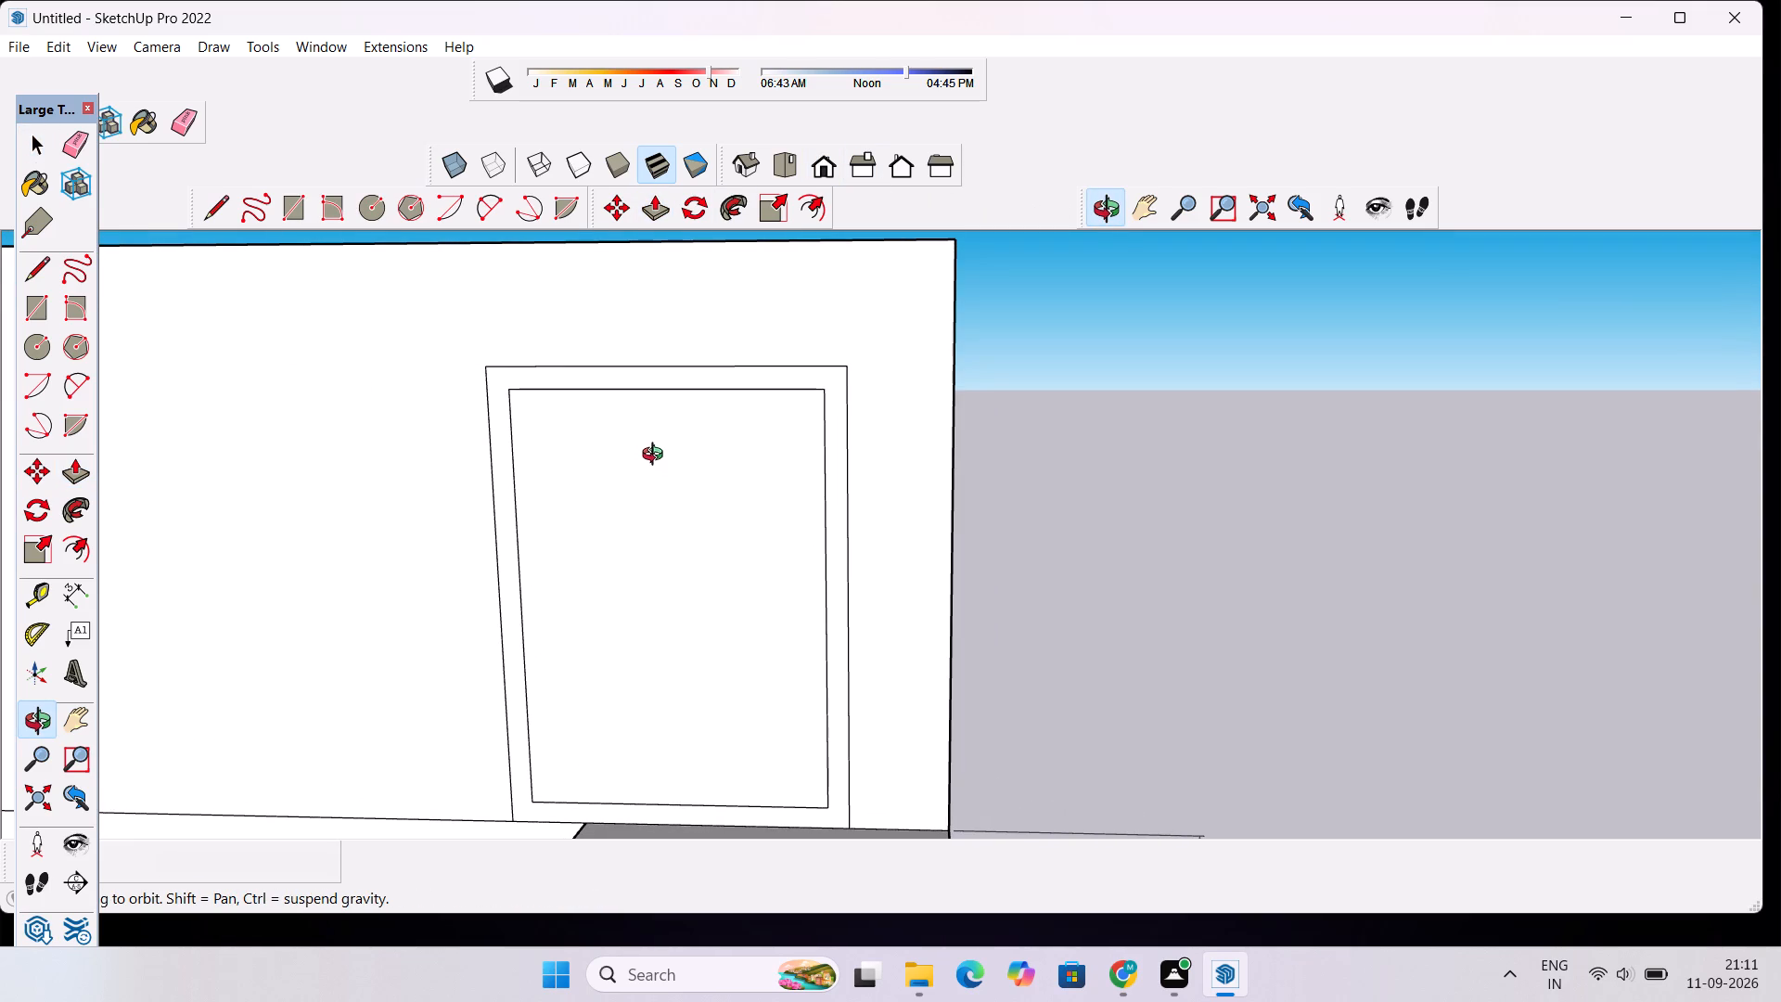
scroll(681, 419, "down", 3)
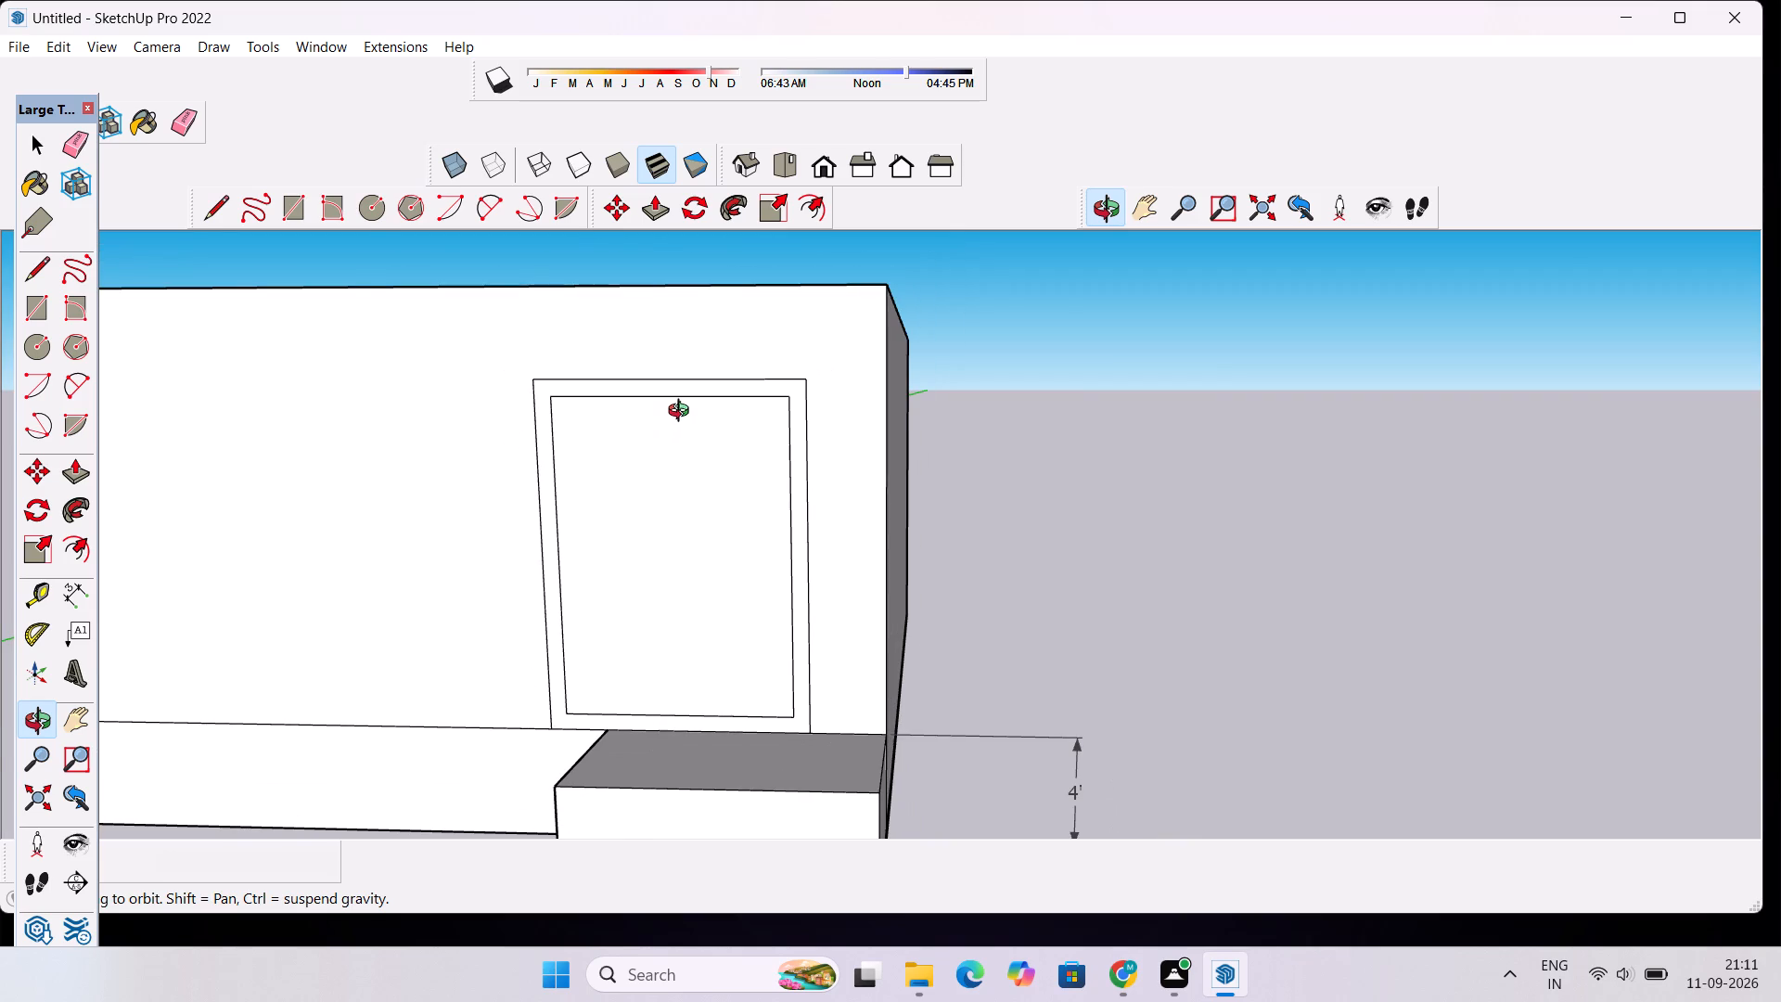
scroll(683, 413, "up", 2)
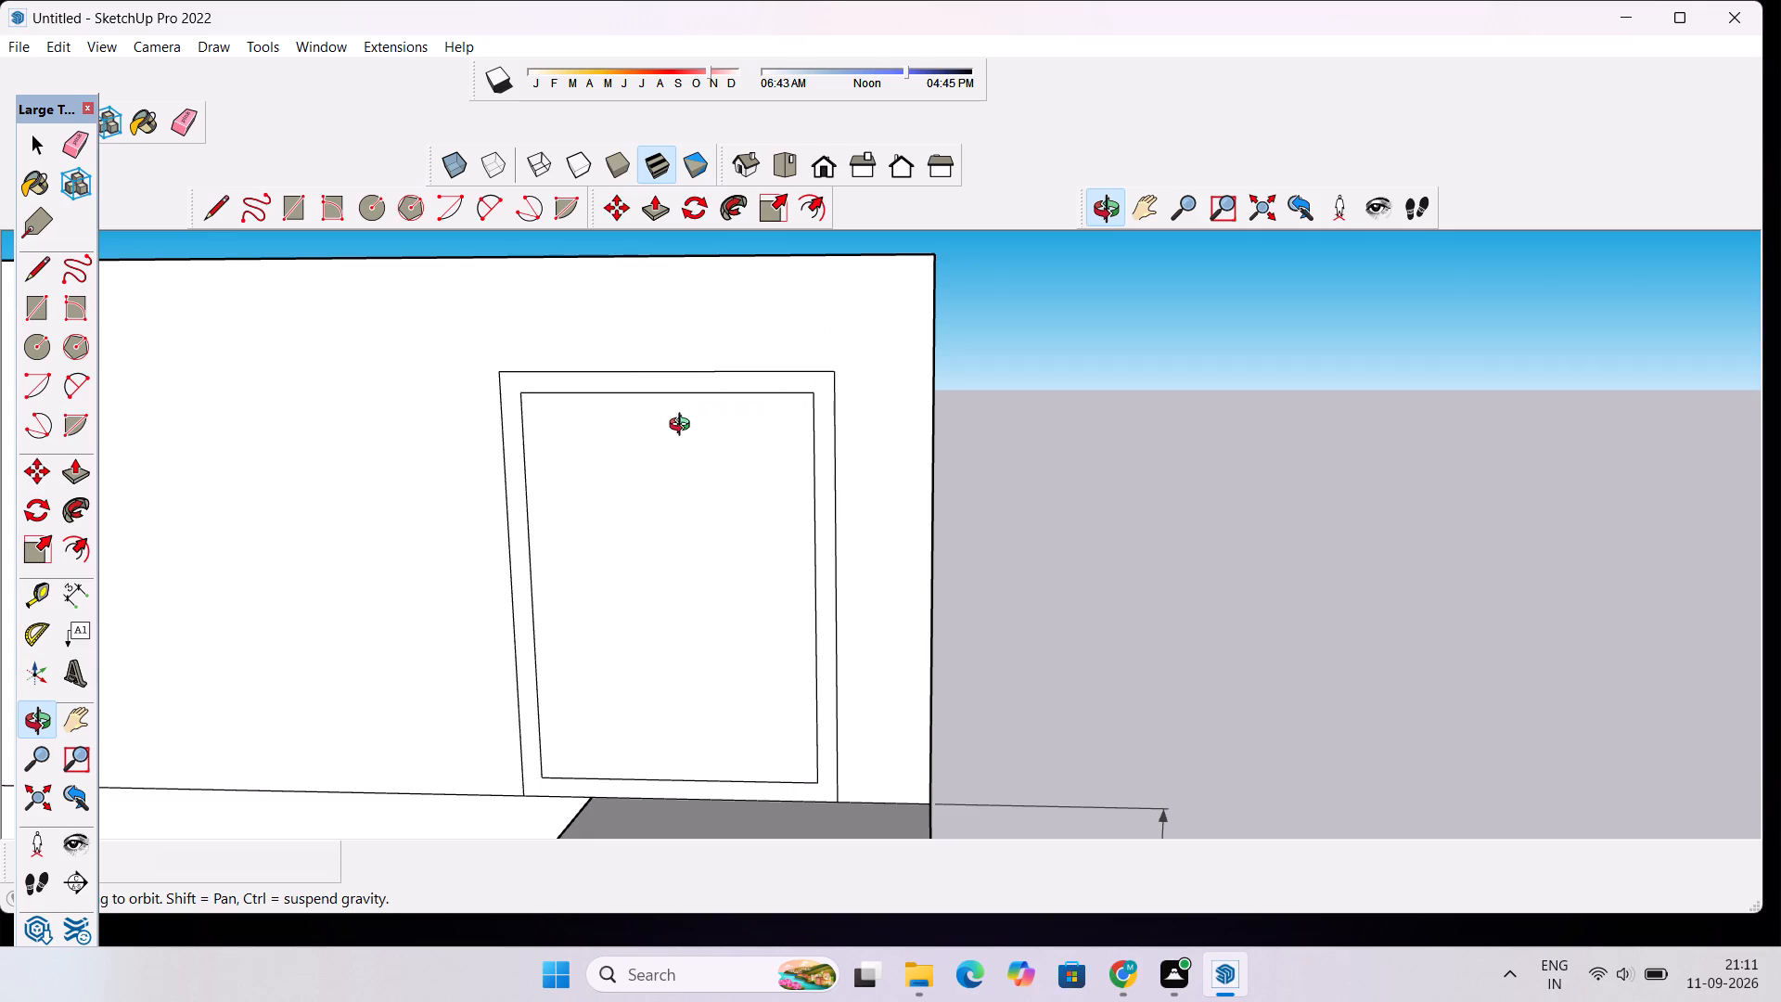
scroll(675, 443, "down", 2)
scroll(572, 427, "up", 3)
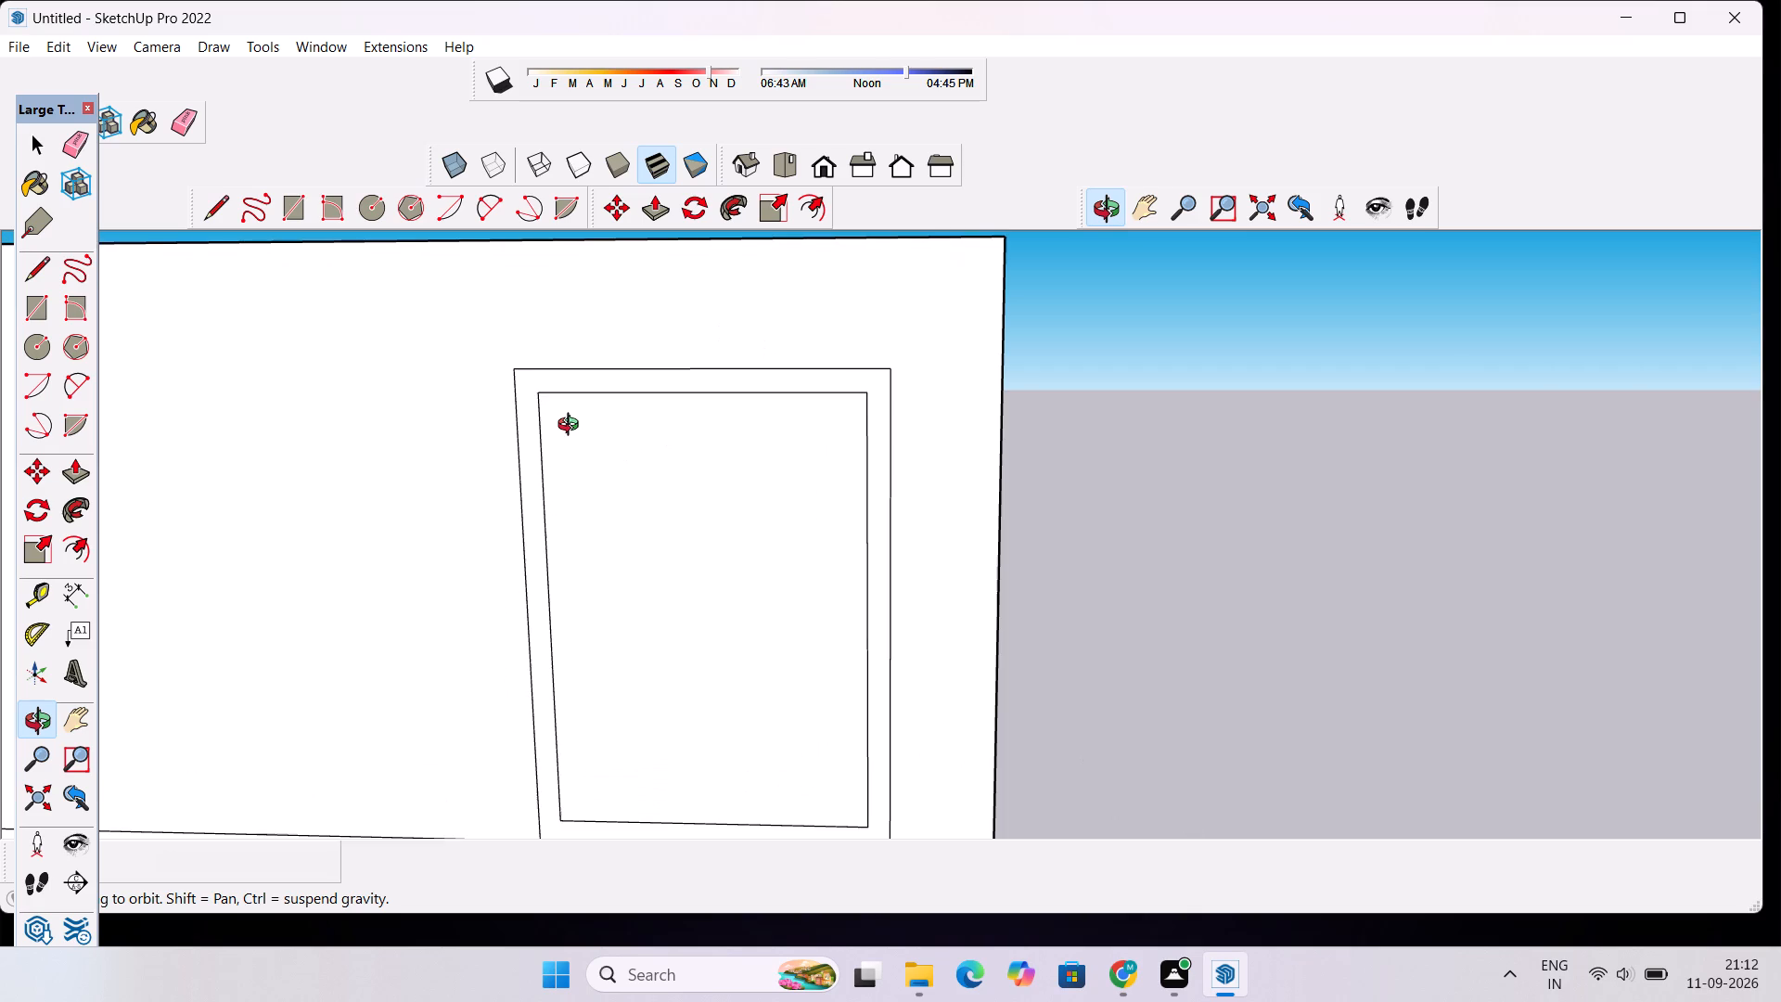
key("space")
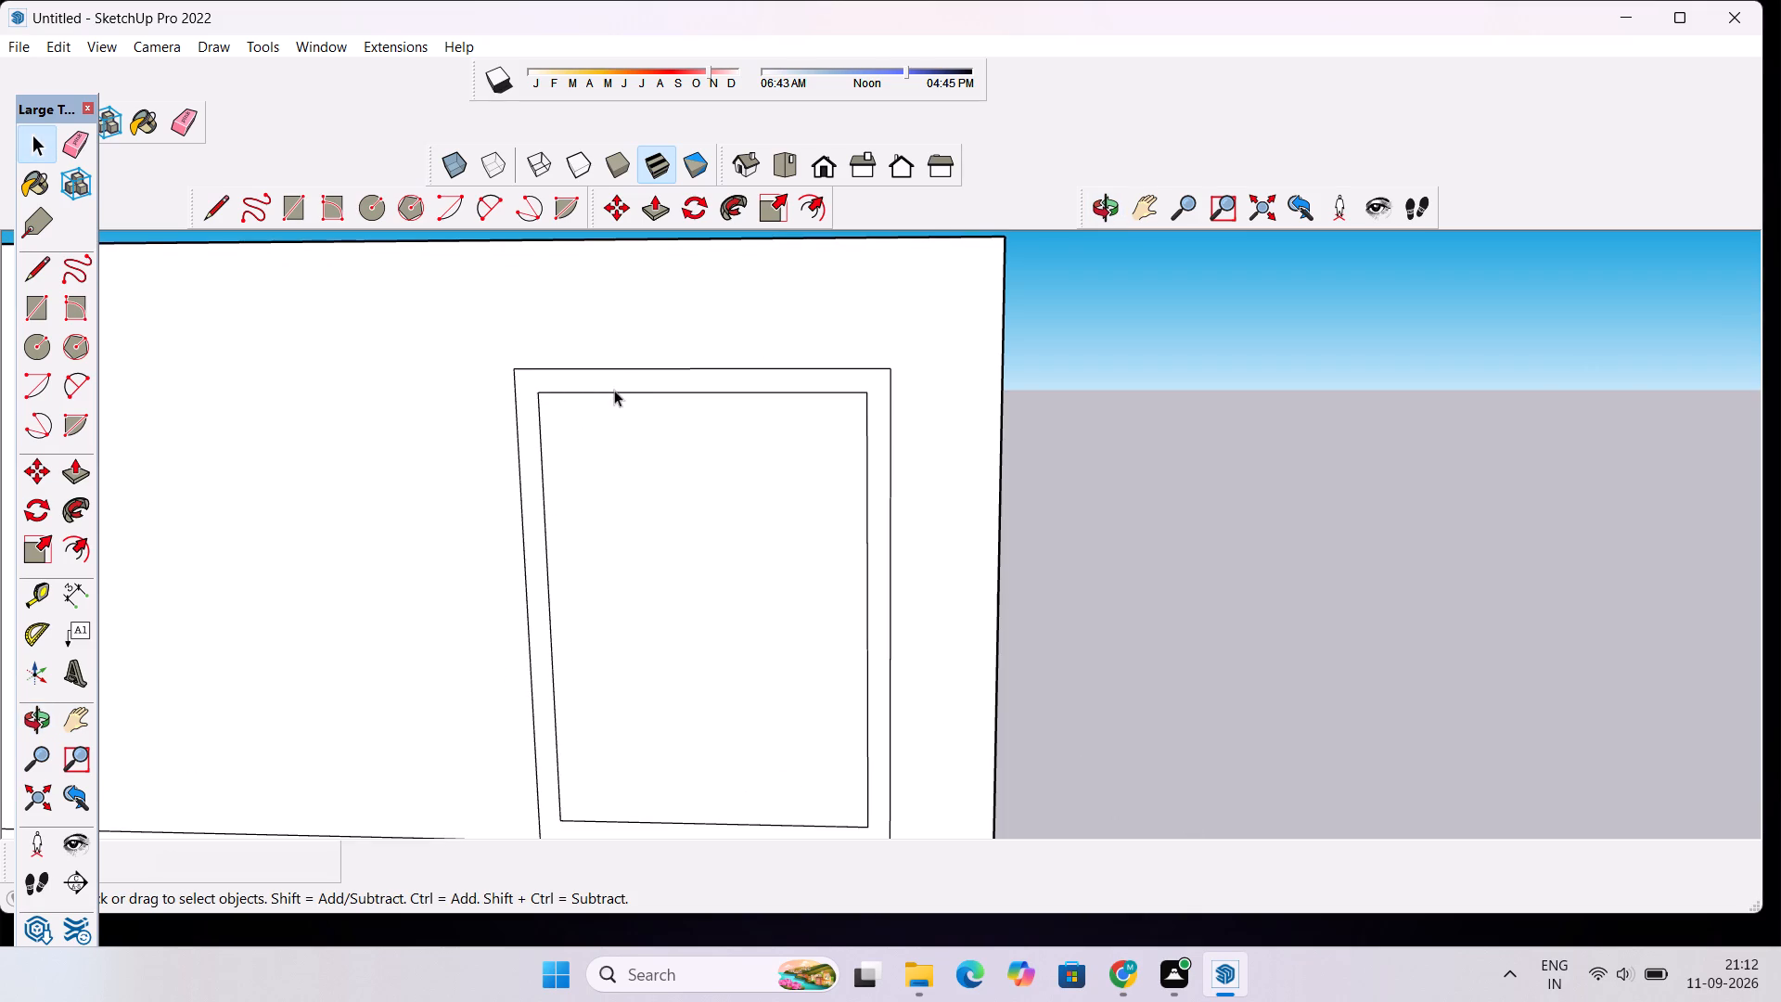
left_click(622, 386)
key("p")
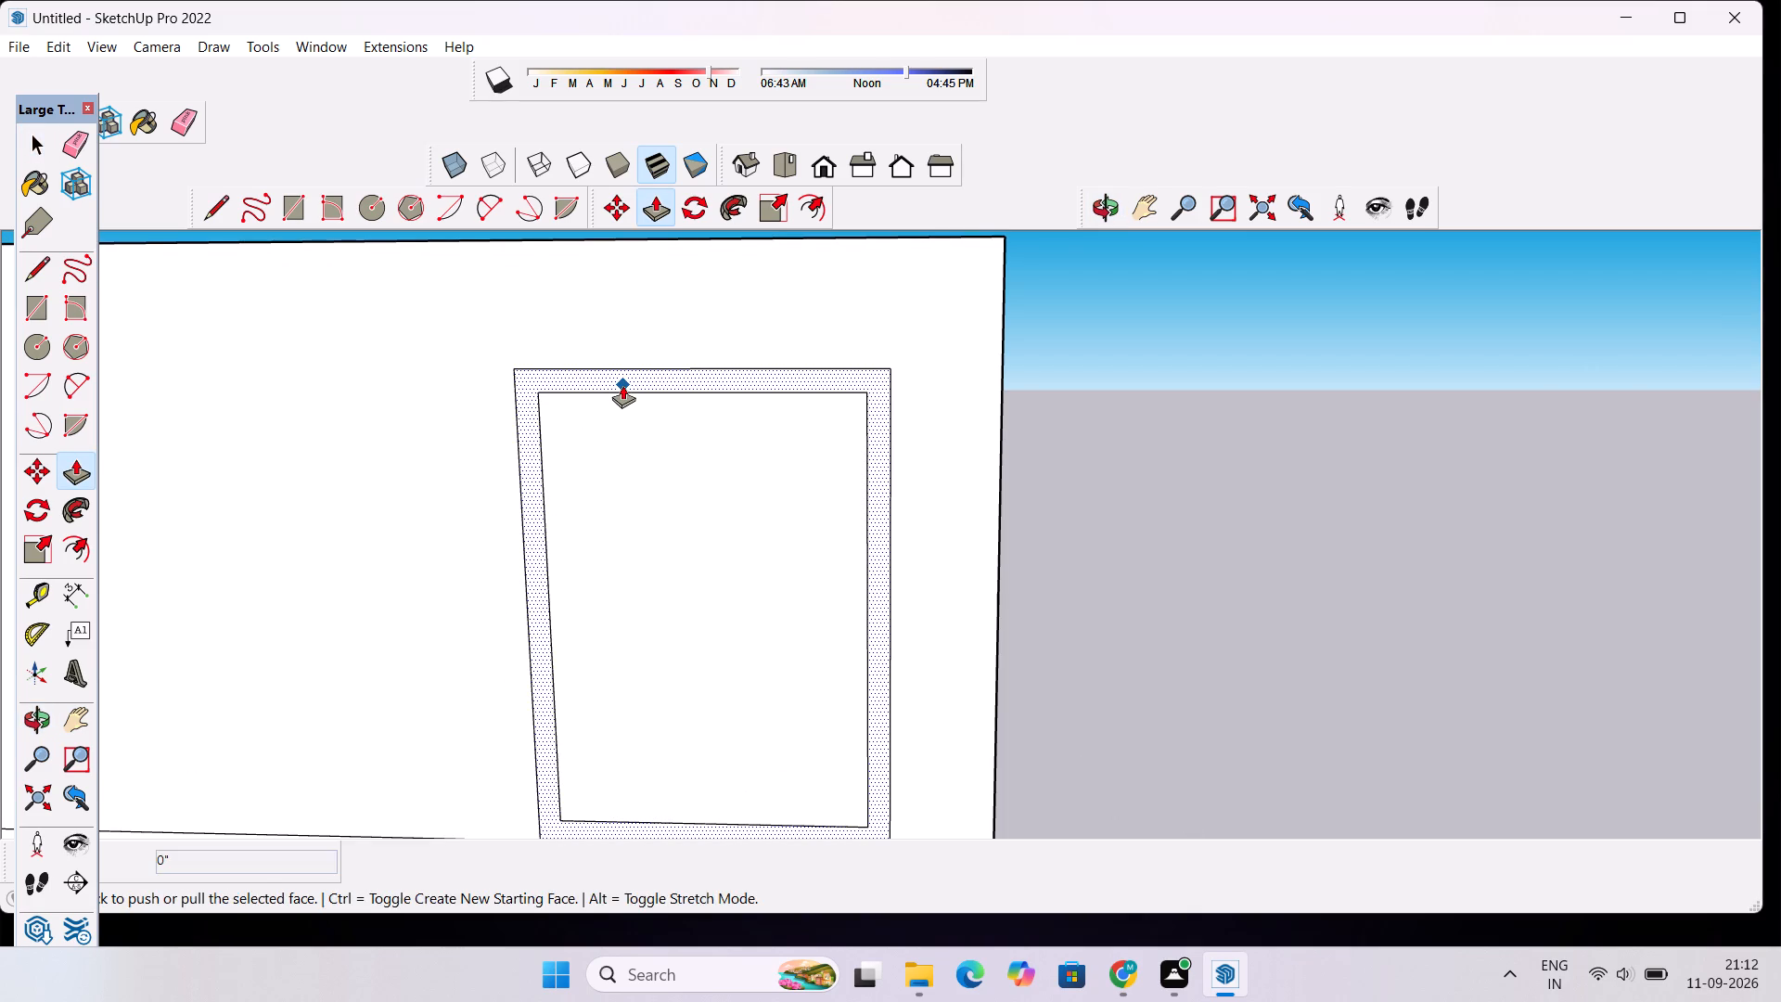
left_click(622, 385)
scroll(602, 405, "down", 1)
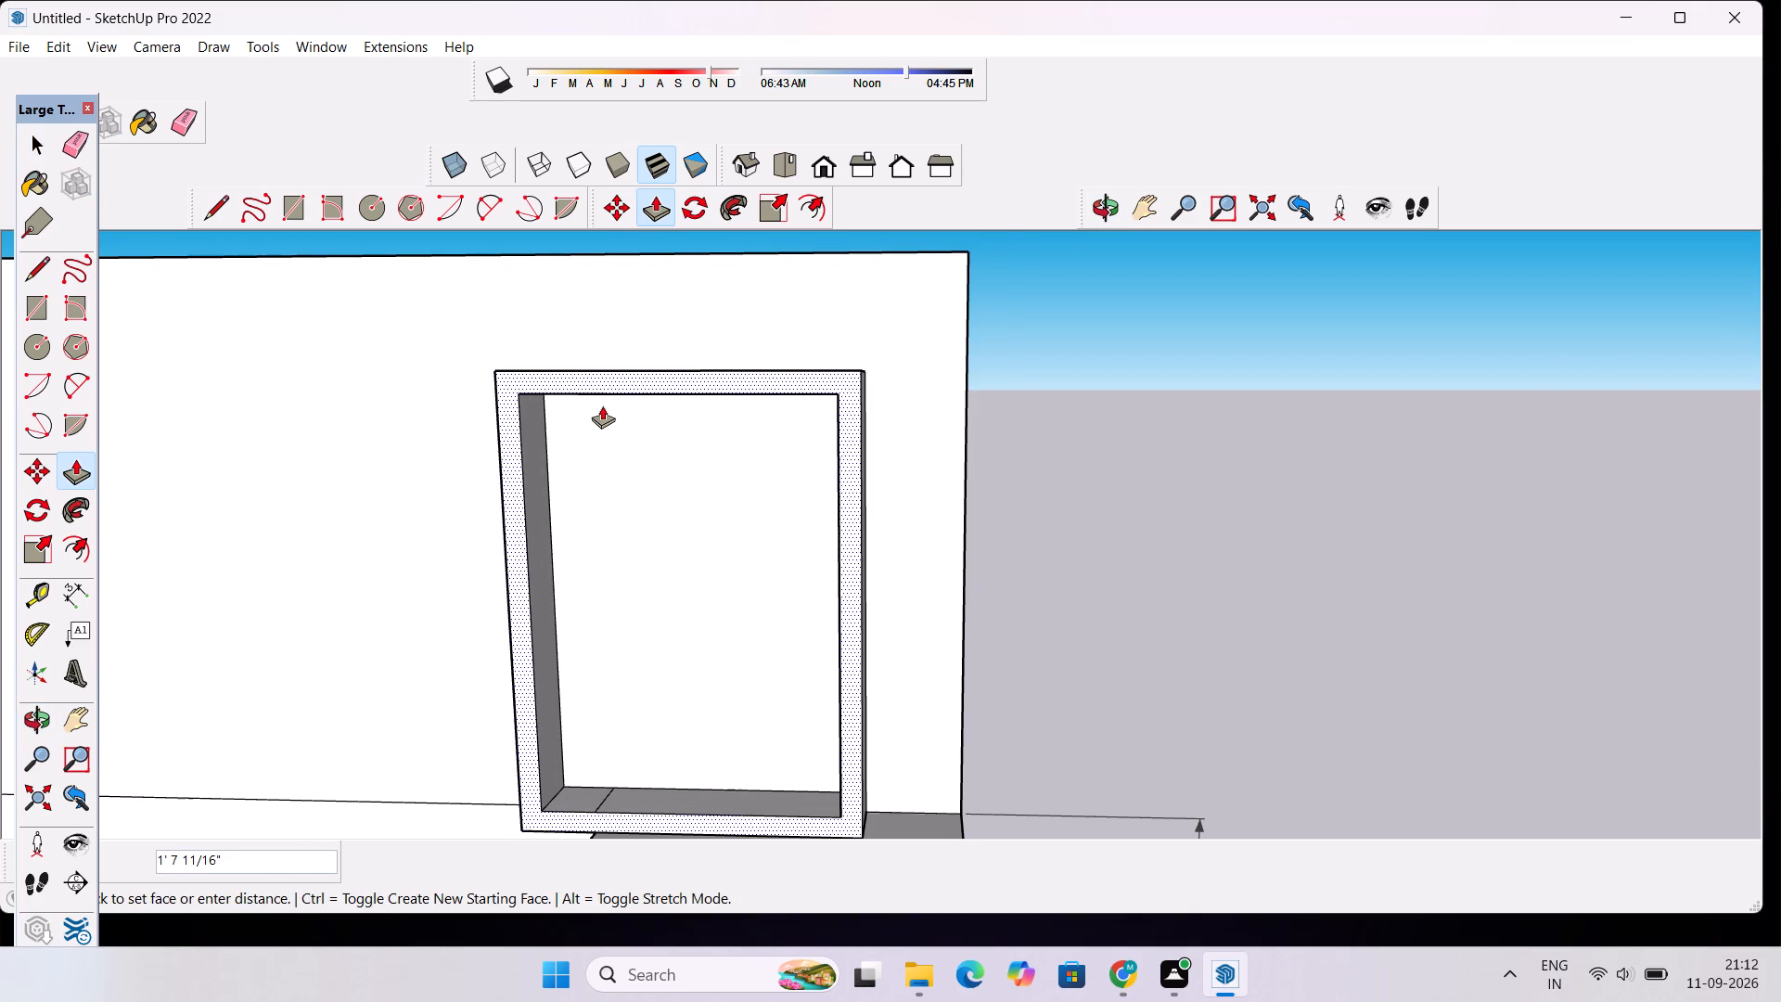
scroll(602, 405, "up", 1)
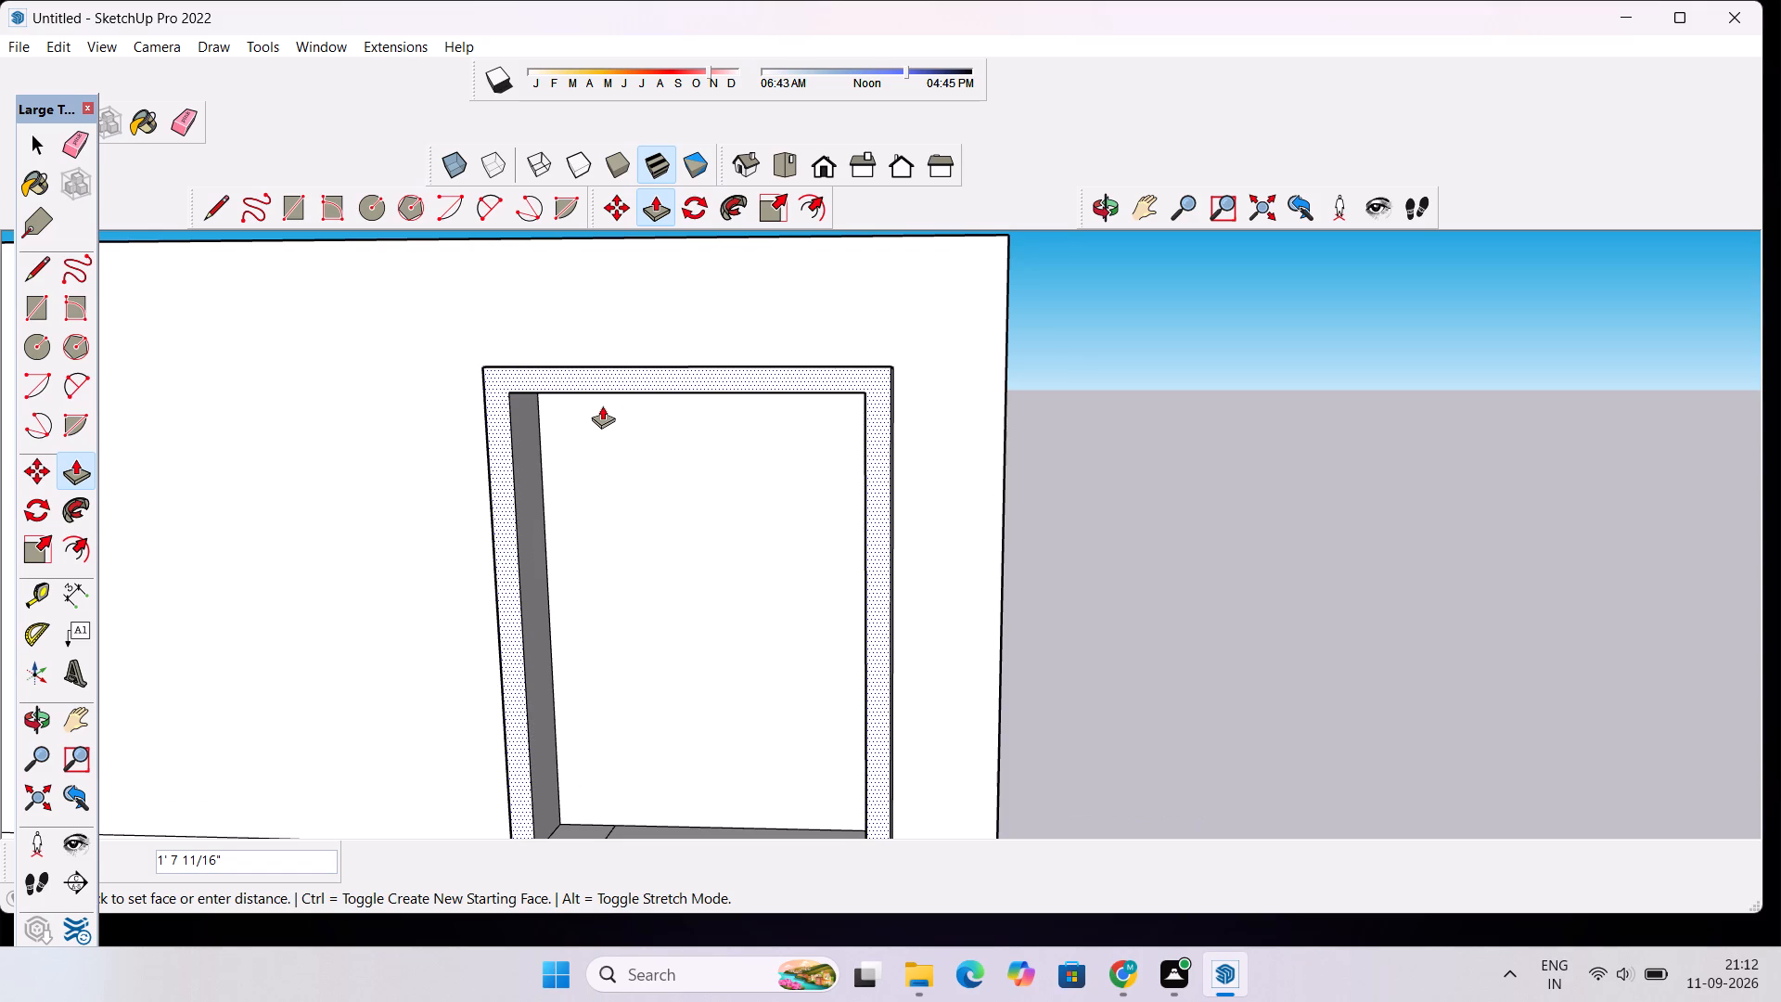
scroll(602, 405, "up", 1)
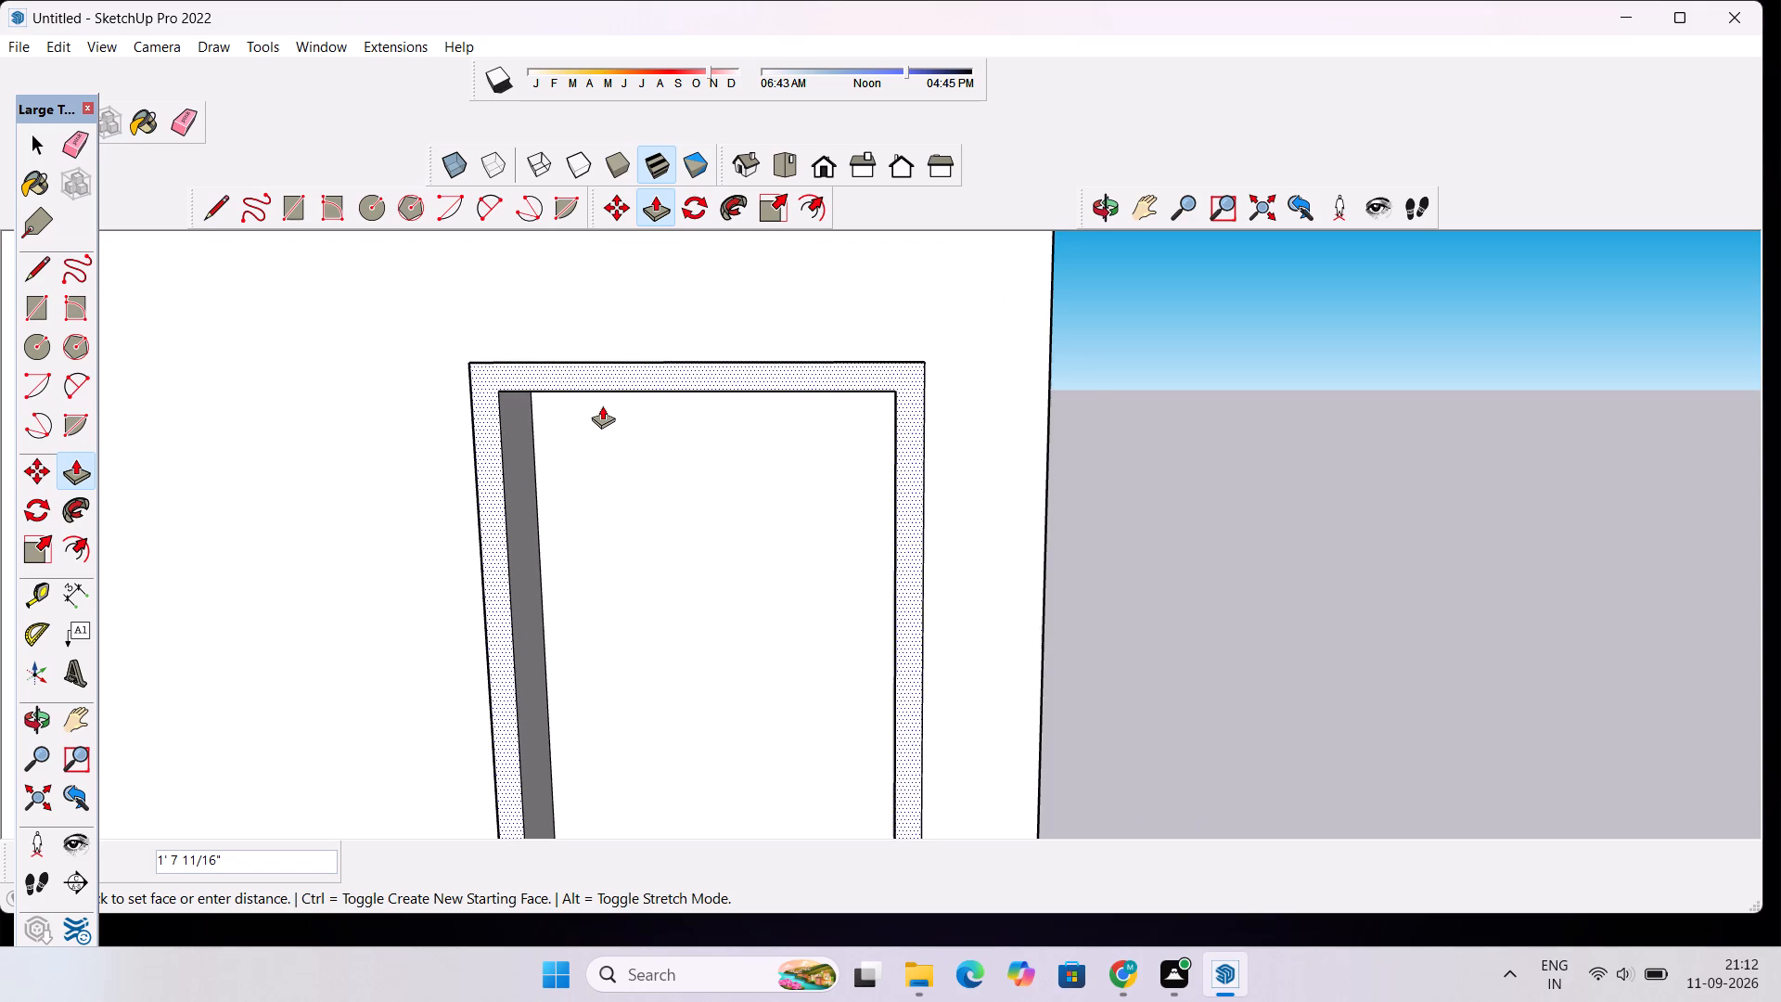
scroll(602, 405, "up", 1)
scroll(602, 405, "down", 1)
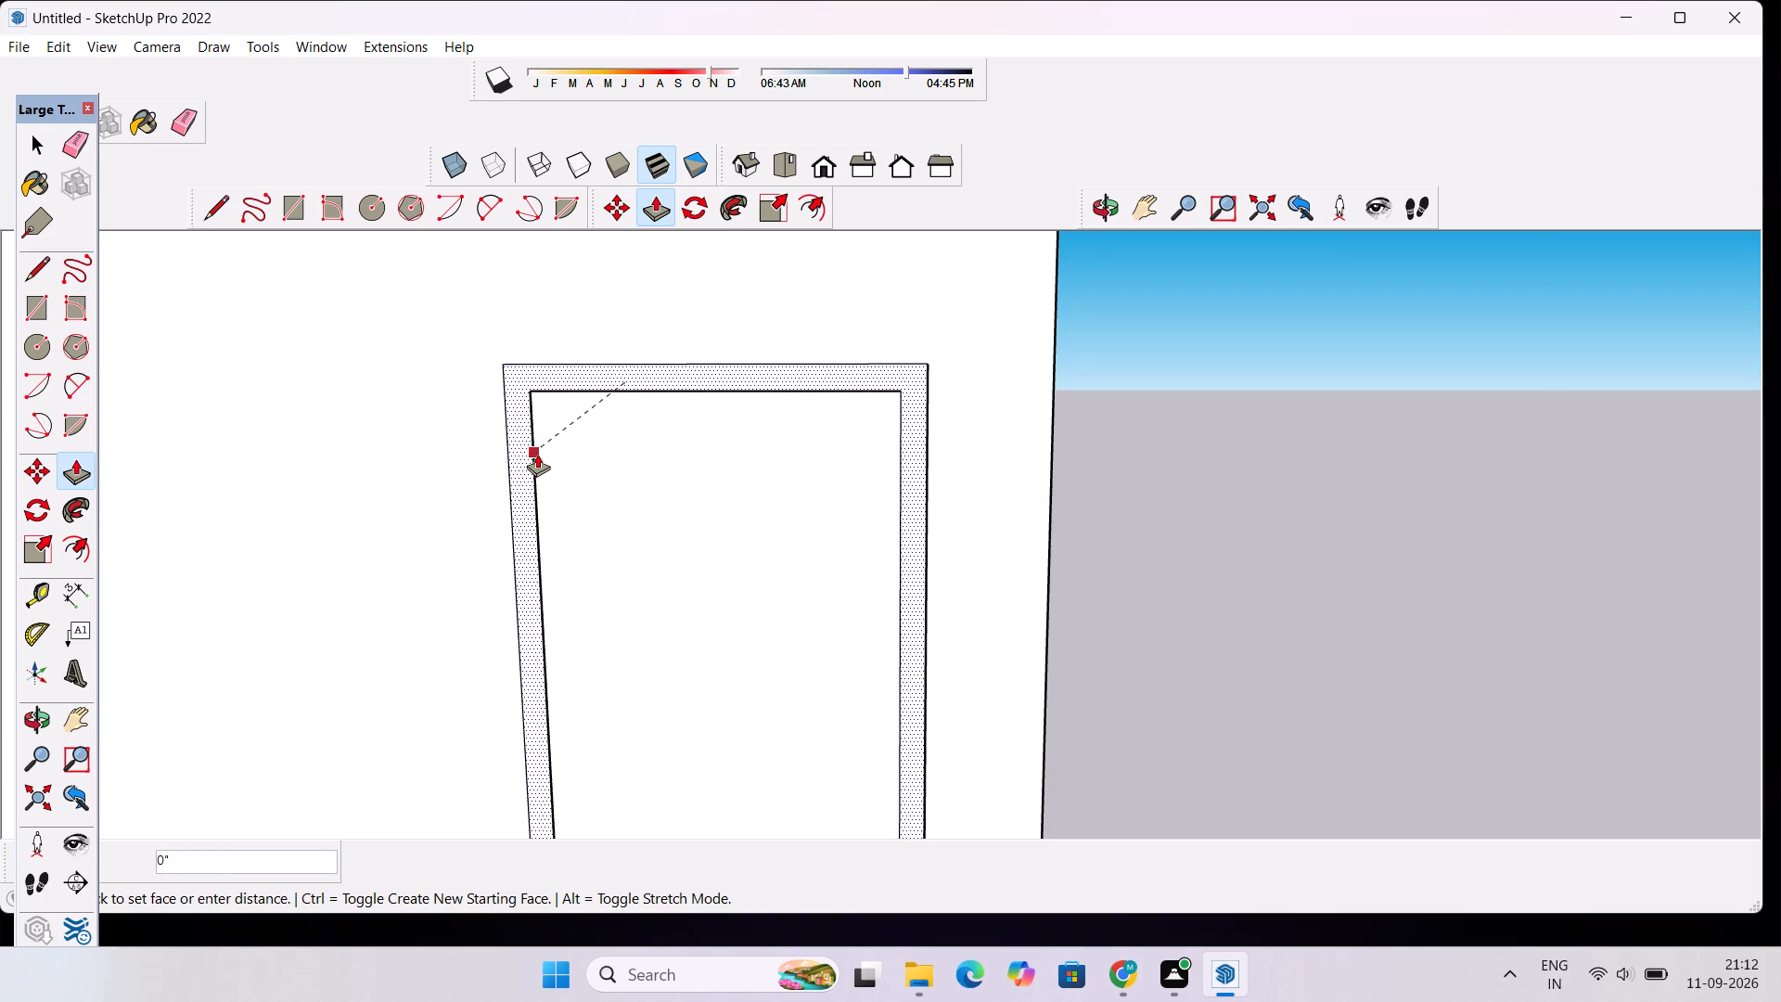
scroll(663, 372, "down", 3)
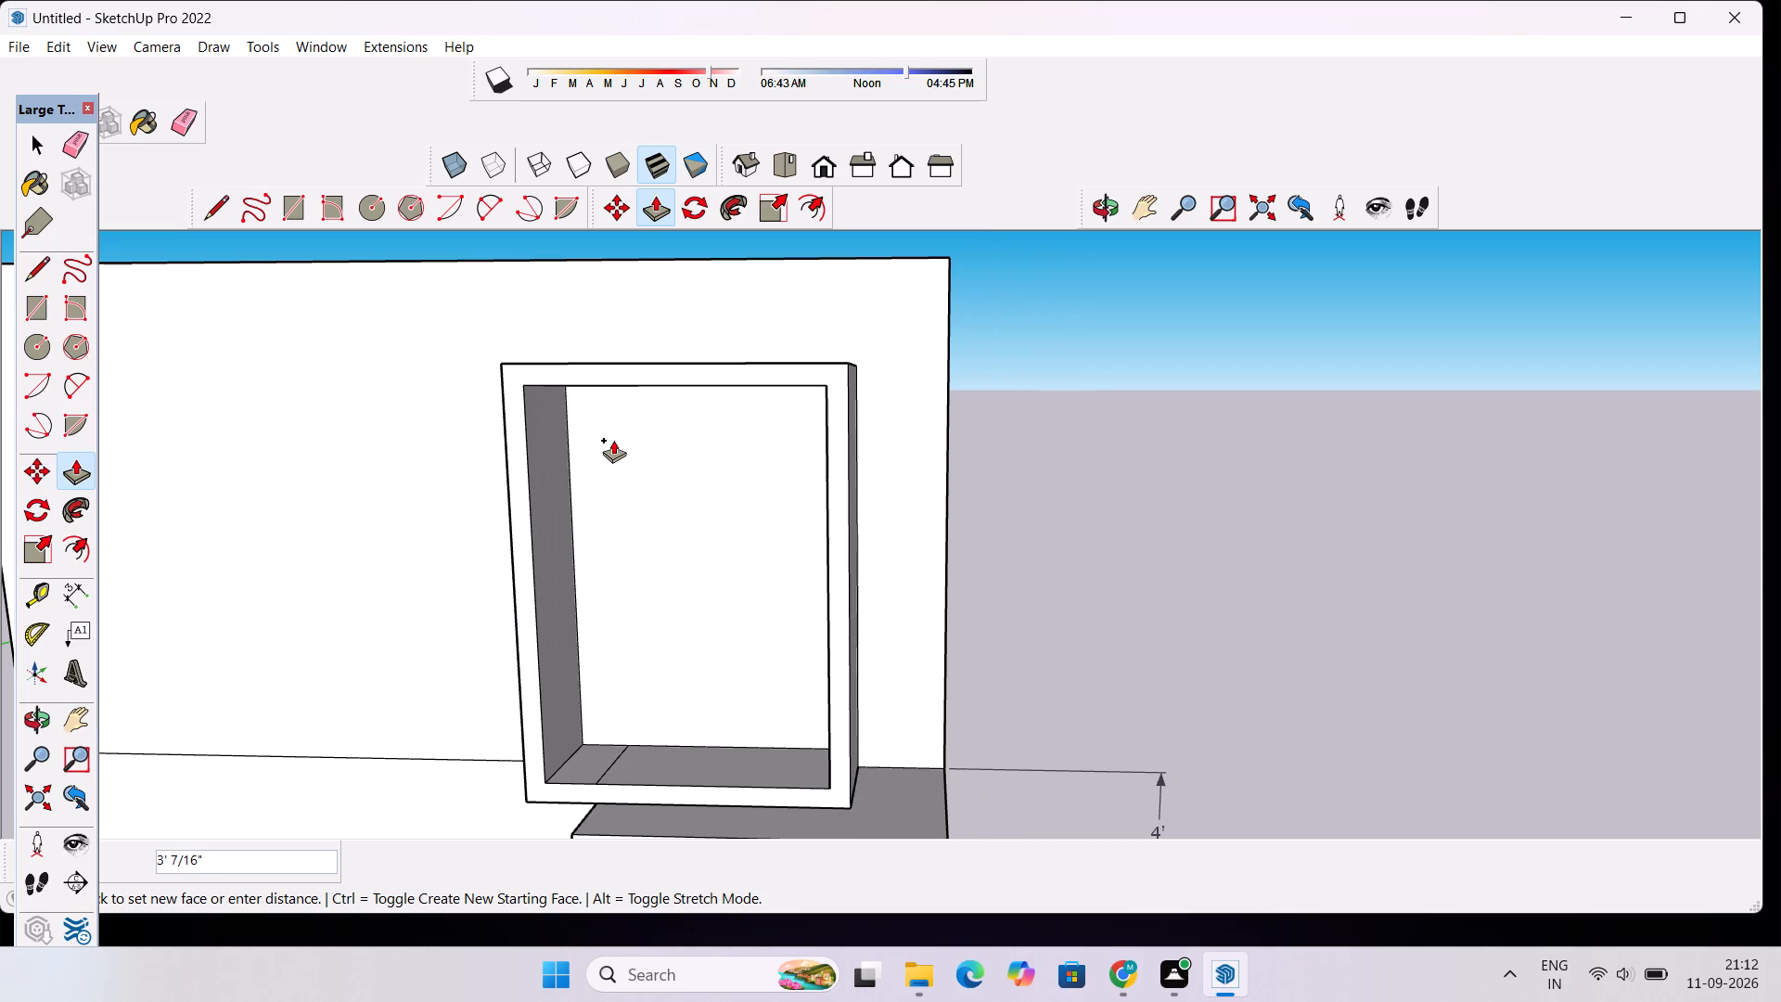
type("6\"")
key("Return")
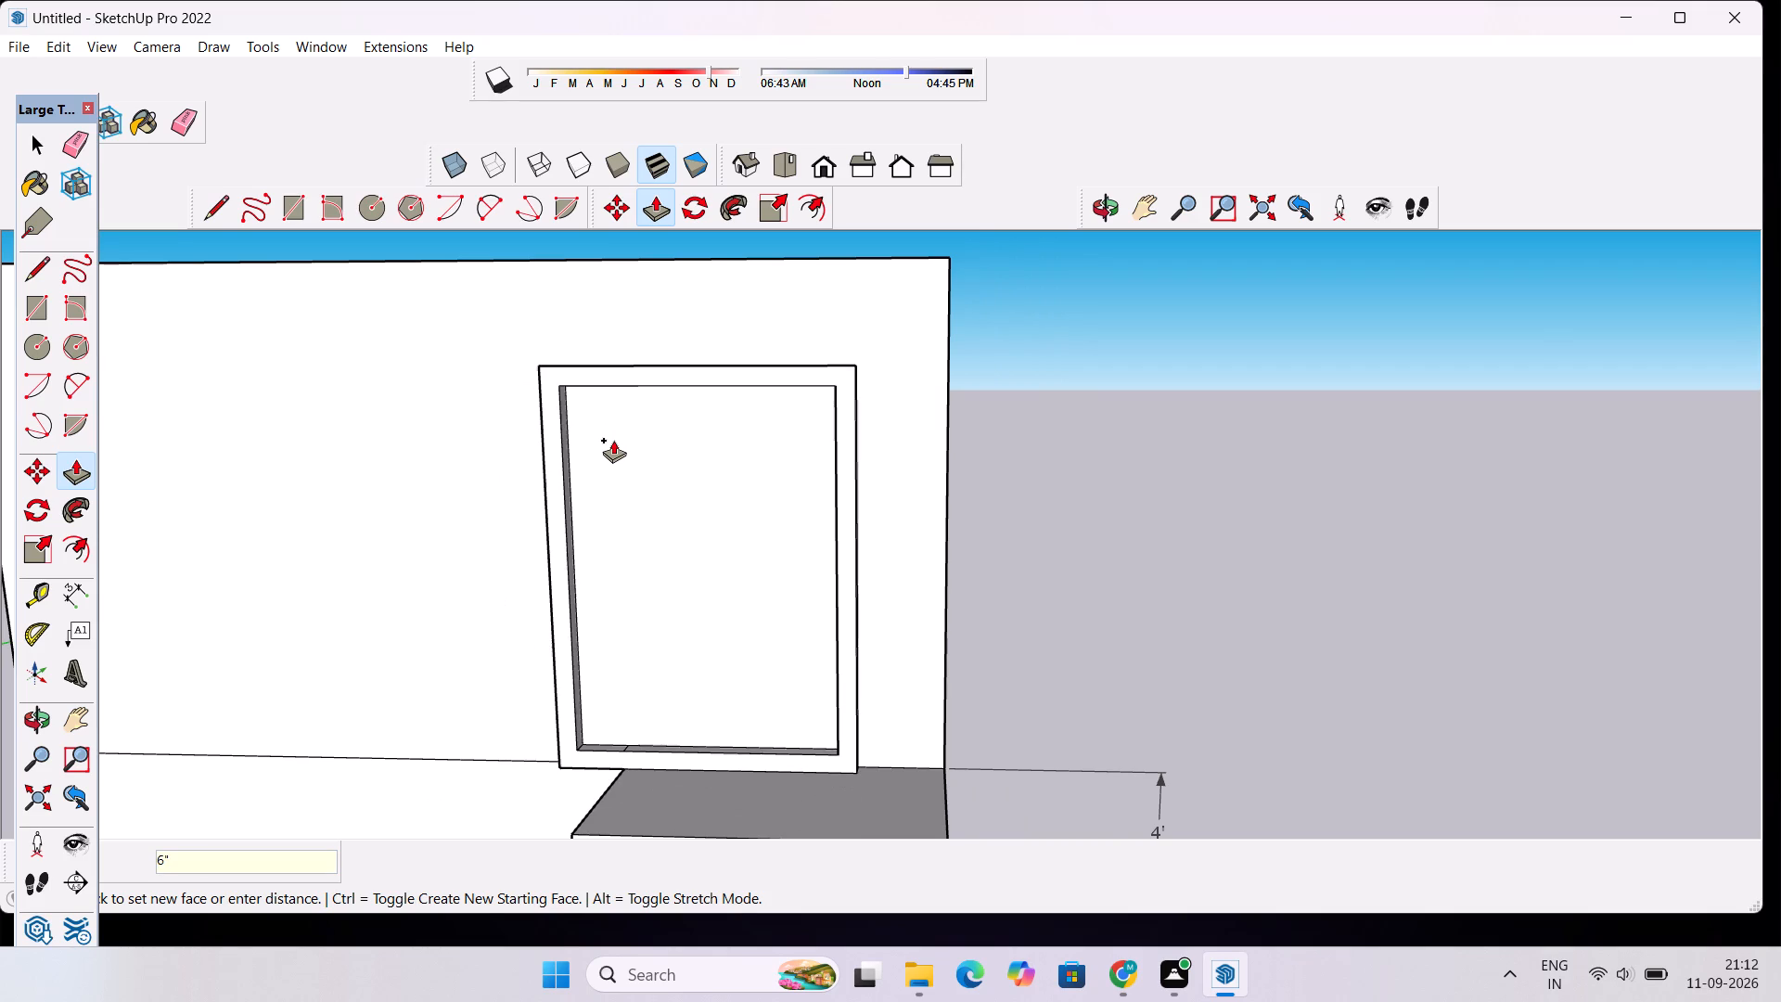
Examine the raised frame from above, from the front and from both sides, checking its depth and how it sits above the projection.
scroll(613, 440, "down", 7)
left_click(1091, 212)
left_click_drag(708, 381, 754, 318)
scroll(592, 447, "up", 8)
left_click_drag(557, 392, 735, 644)
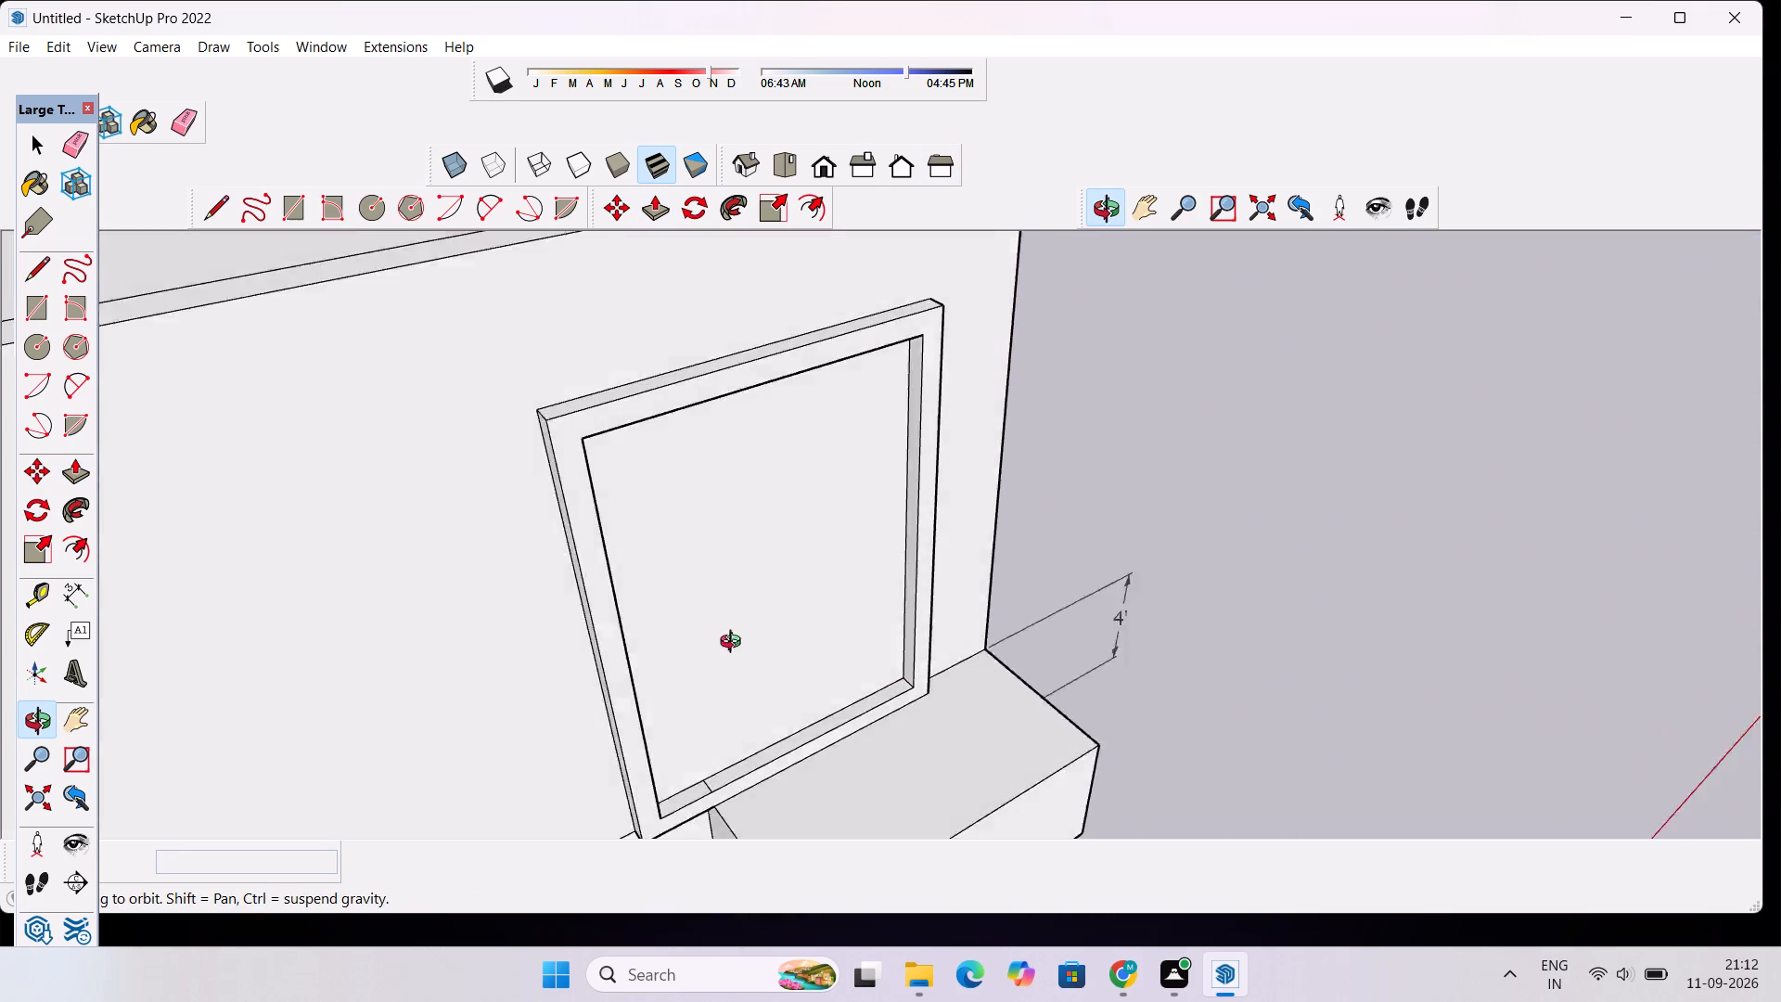
left_click_drag(735, 644, 604, 652)
scroll(639, 539, "down", 7)
left_click_drag(857, 626, 760, 529)
scroll(493, 523, "down", 3)
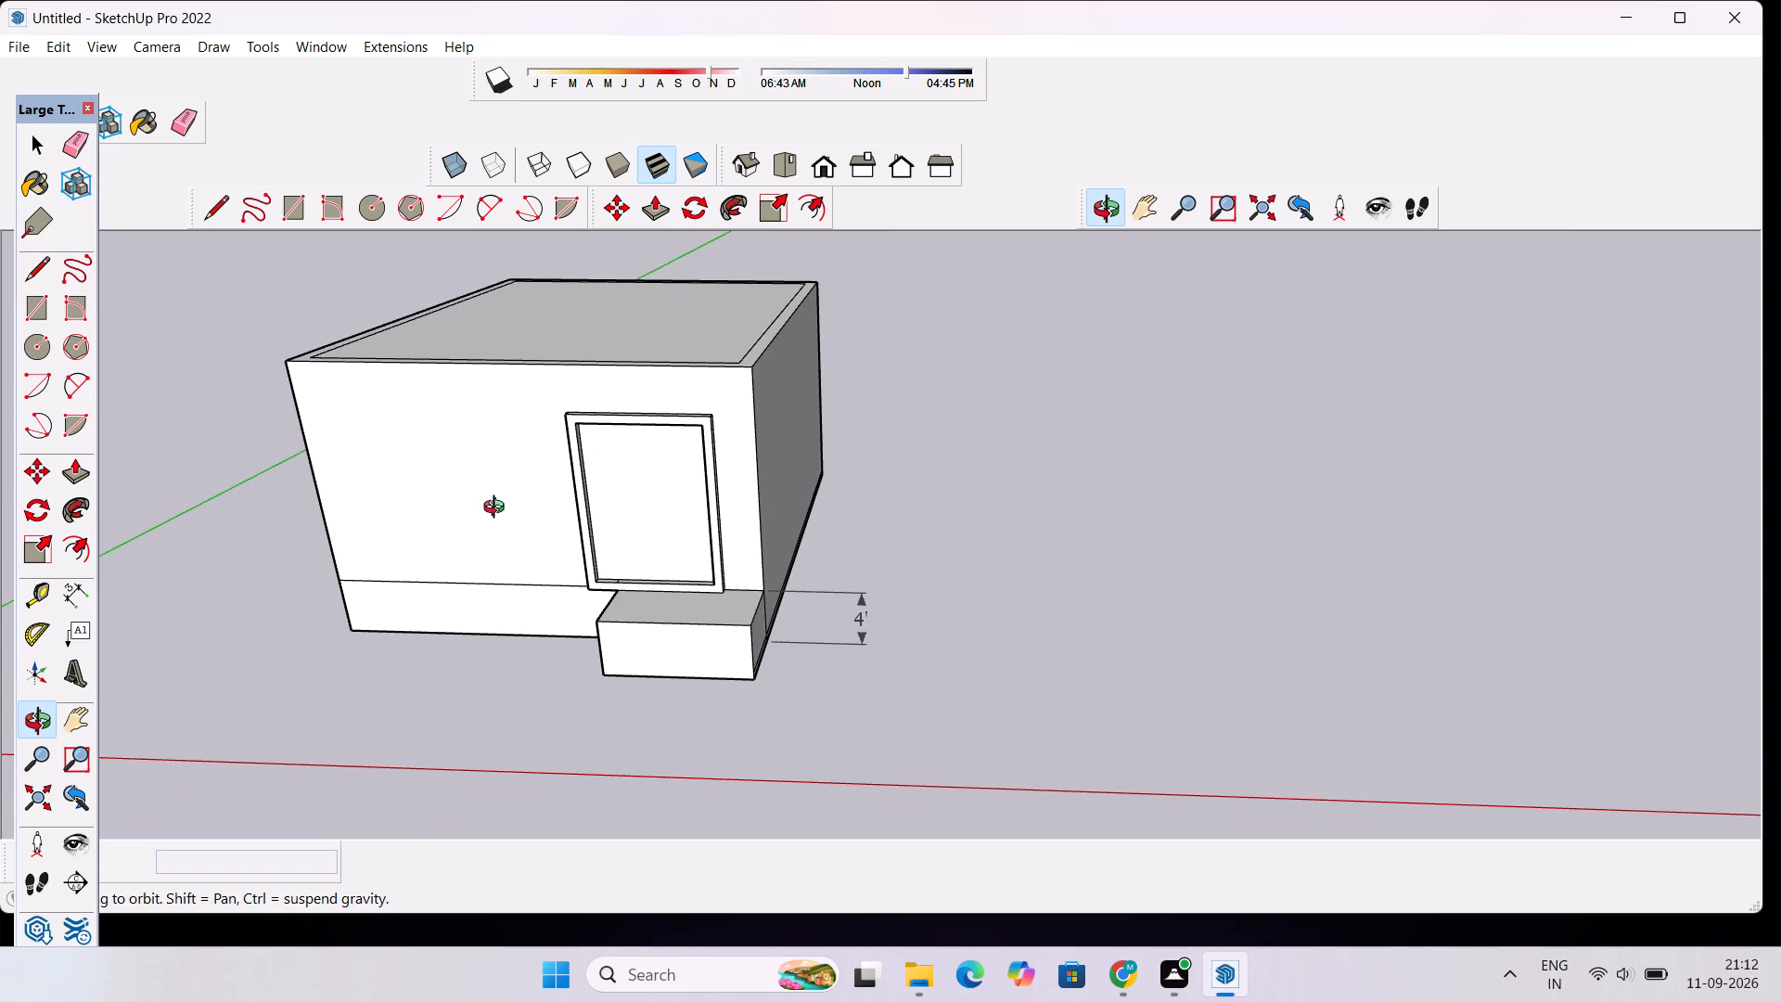
left_click_drag(469, 495, 678, 517, "shift")
scroll(713, 567, "up", 5, "shift")
left_click_drag(765, 647, 791, 585, "shift")
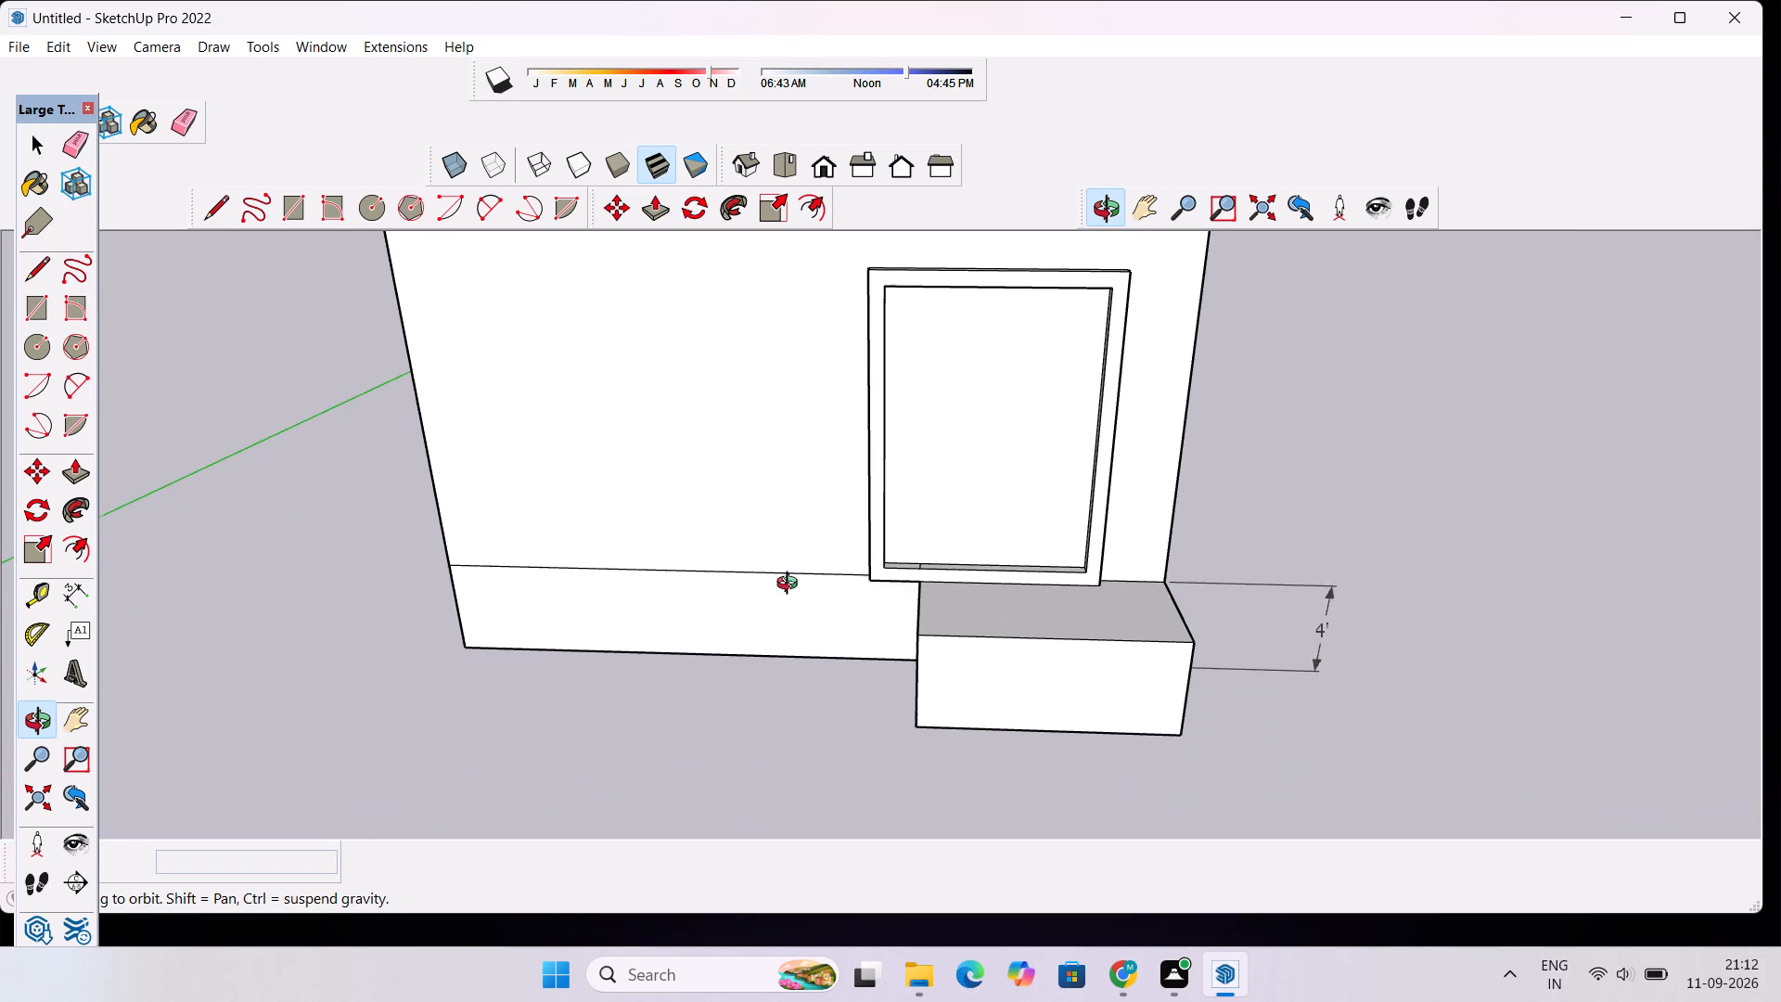
left_click_drag(791, 585, 790, 585, "shift")
scroll(737, 616, "down", 5)
left_click_drag(726, 626, 834, 504)
scroll(943, 389, "up", 4)
left_click_drag(947, 380, 800, 526, "shift")
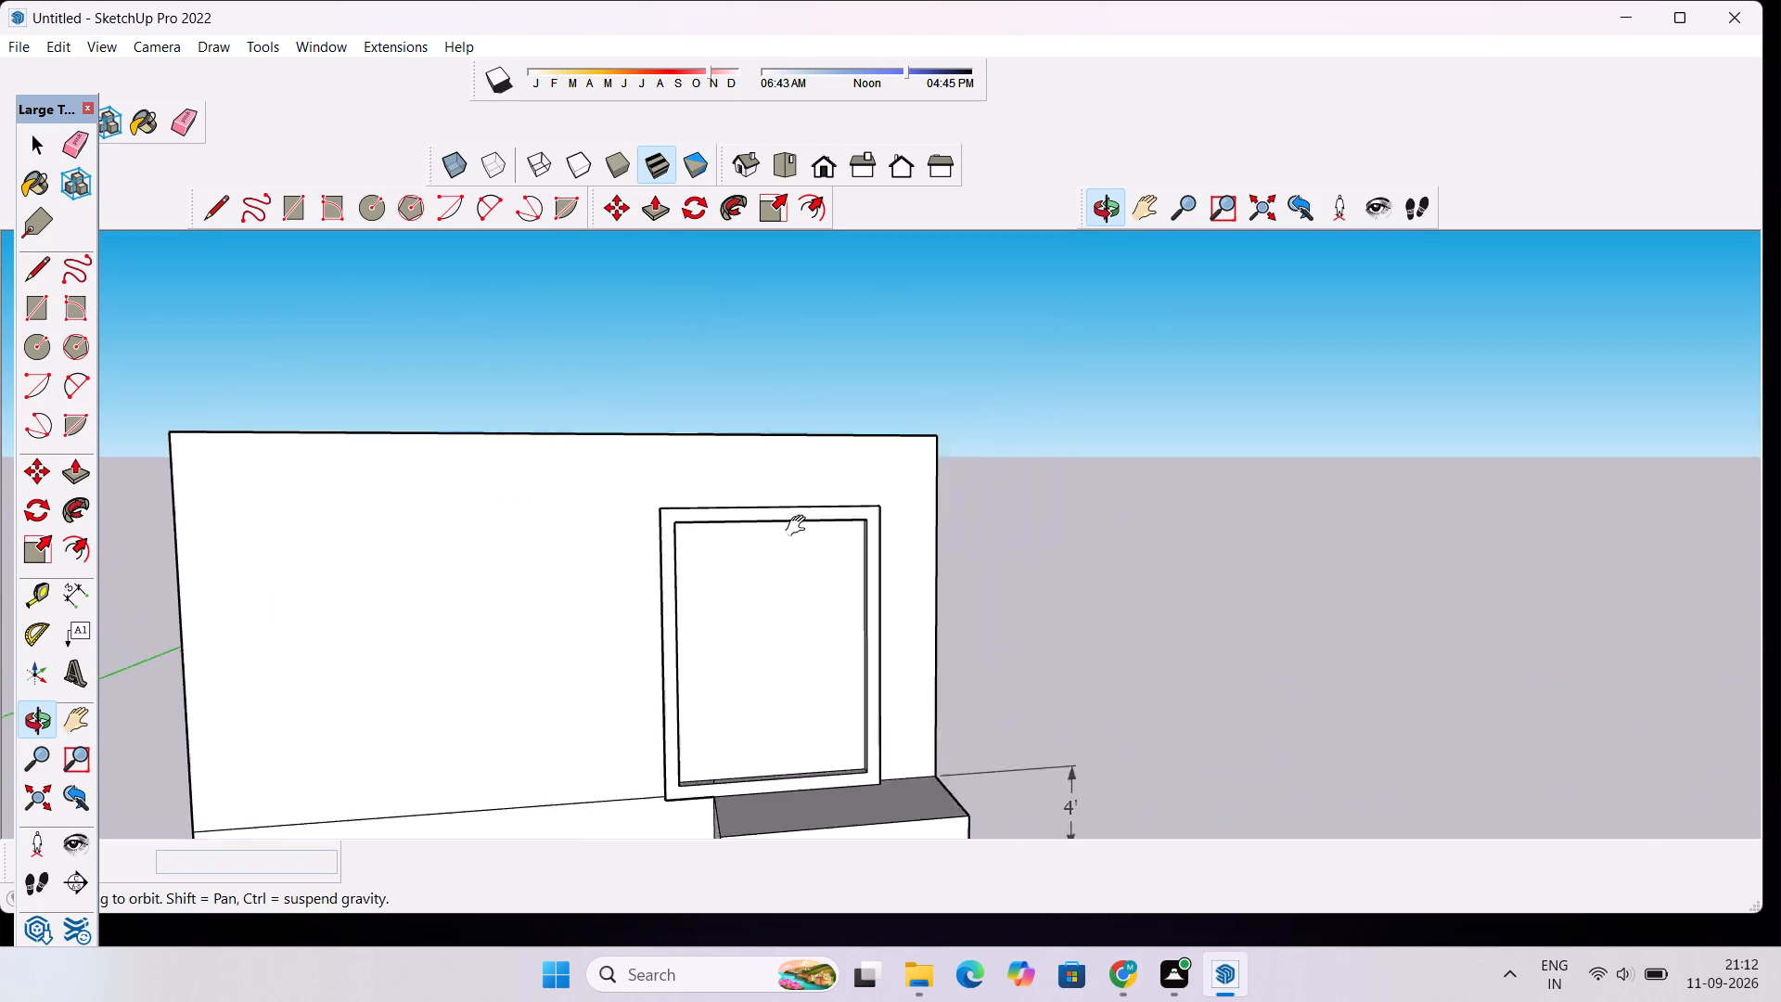
left_click_drag(800, 526, 767, 545, "shift")
scroll(760, 520, "down", 4, "shift")
left_click_drag(881, 507, 752, 655)
scroll(782, 555, "up", 8)
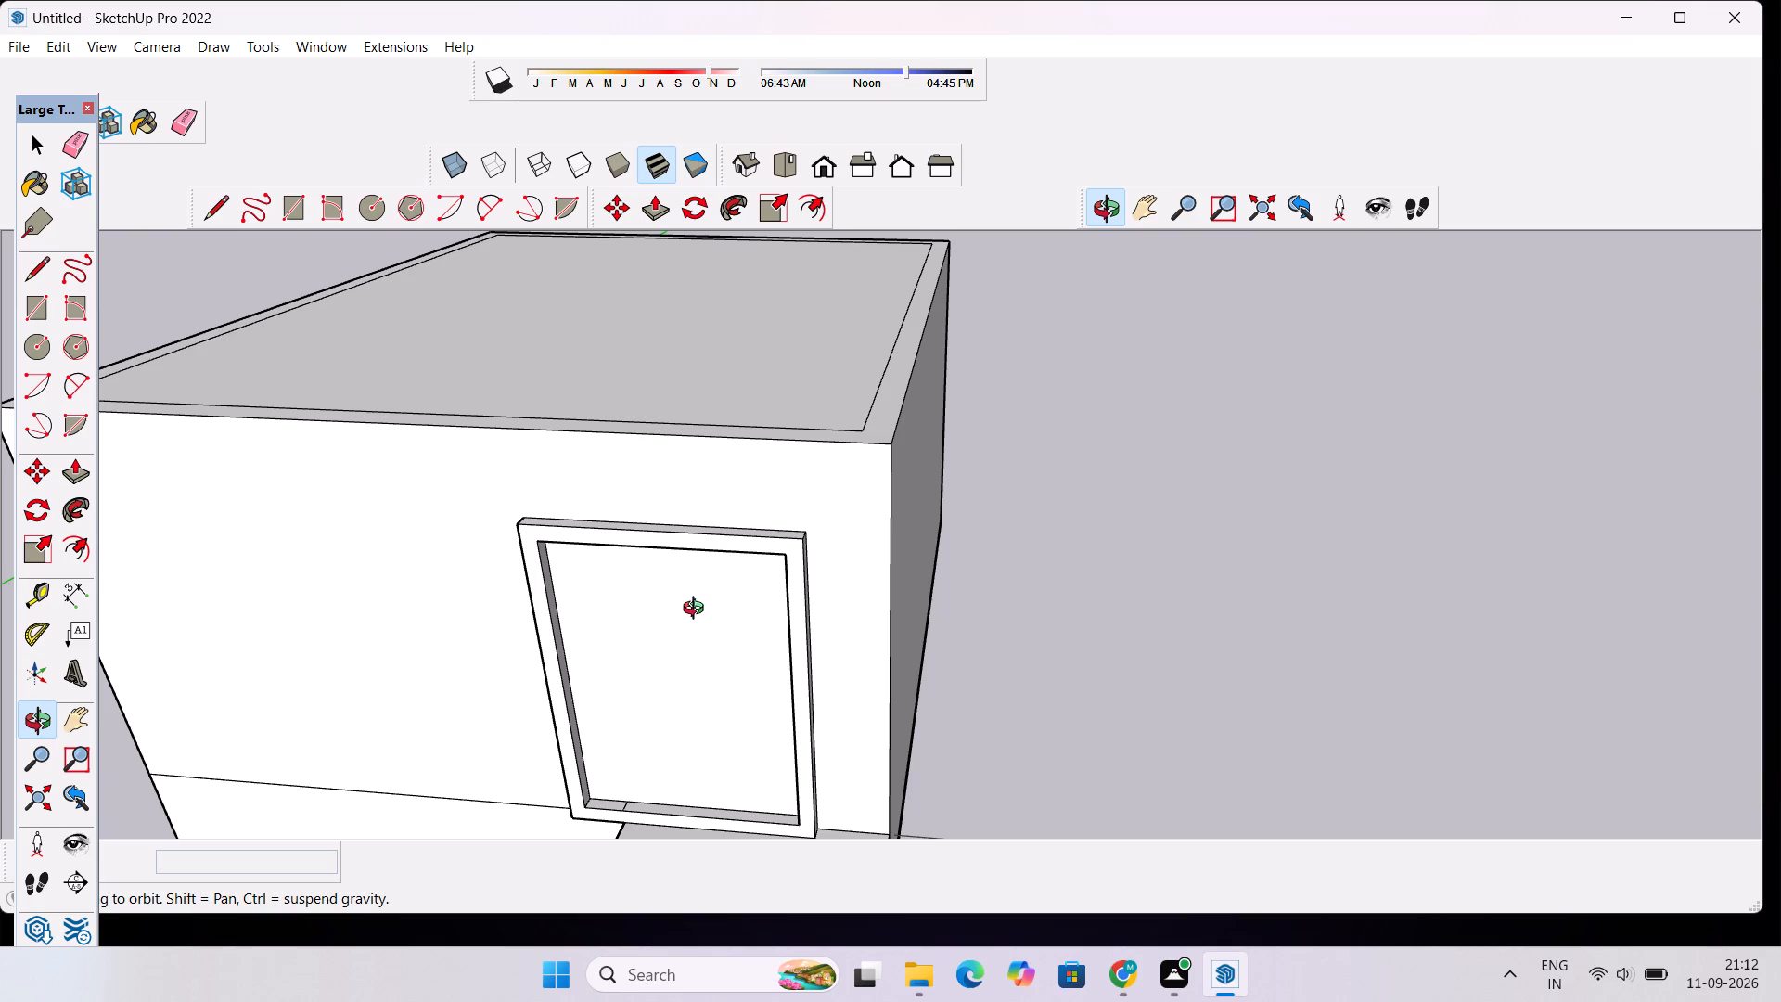
scroll(698, 610, "up", 4)
scroll(706, 555, "down", 6)
left_click_drag(678, 691, 702, 609)
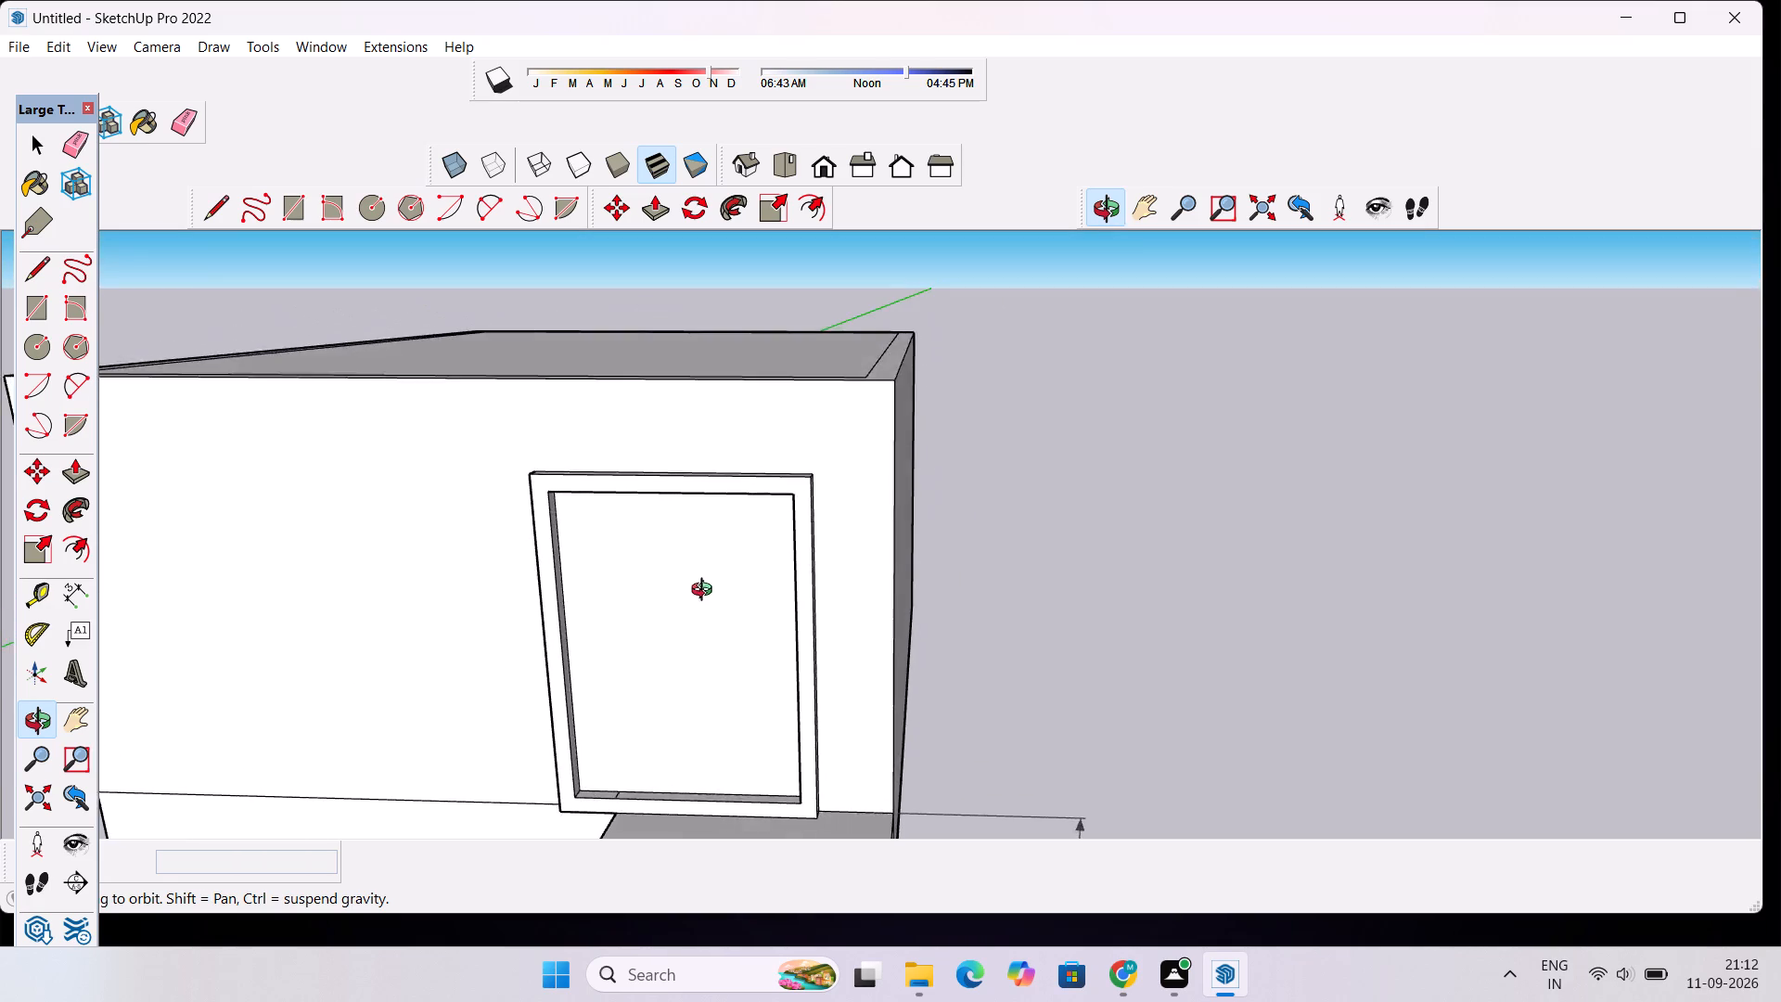
scroll(706, 591, "down", 4)
scroll(703, 657, "up", 4)
left_click_drag(656, 702, 657, 691)
scroll(660, 685, "down", 2)
scroll(666, 610, "up", 4)
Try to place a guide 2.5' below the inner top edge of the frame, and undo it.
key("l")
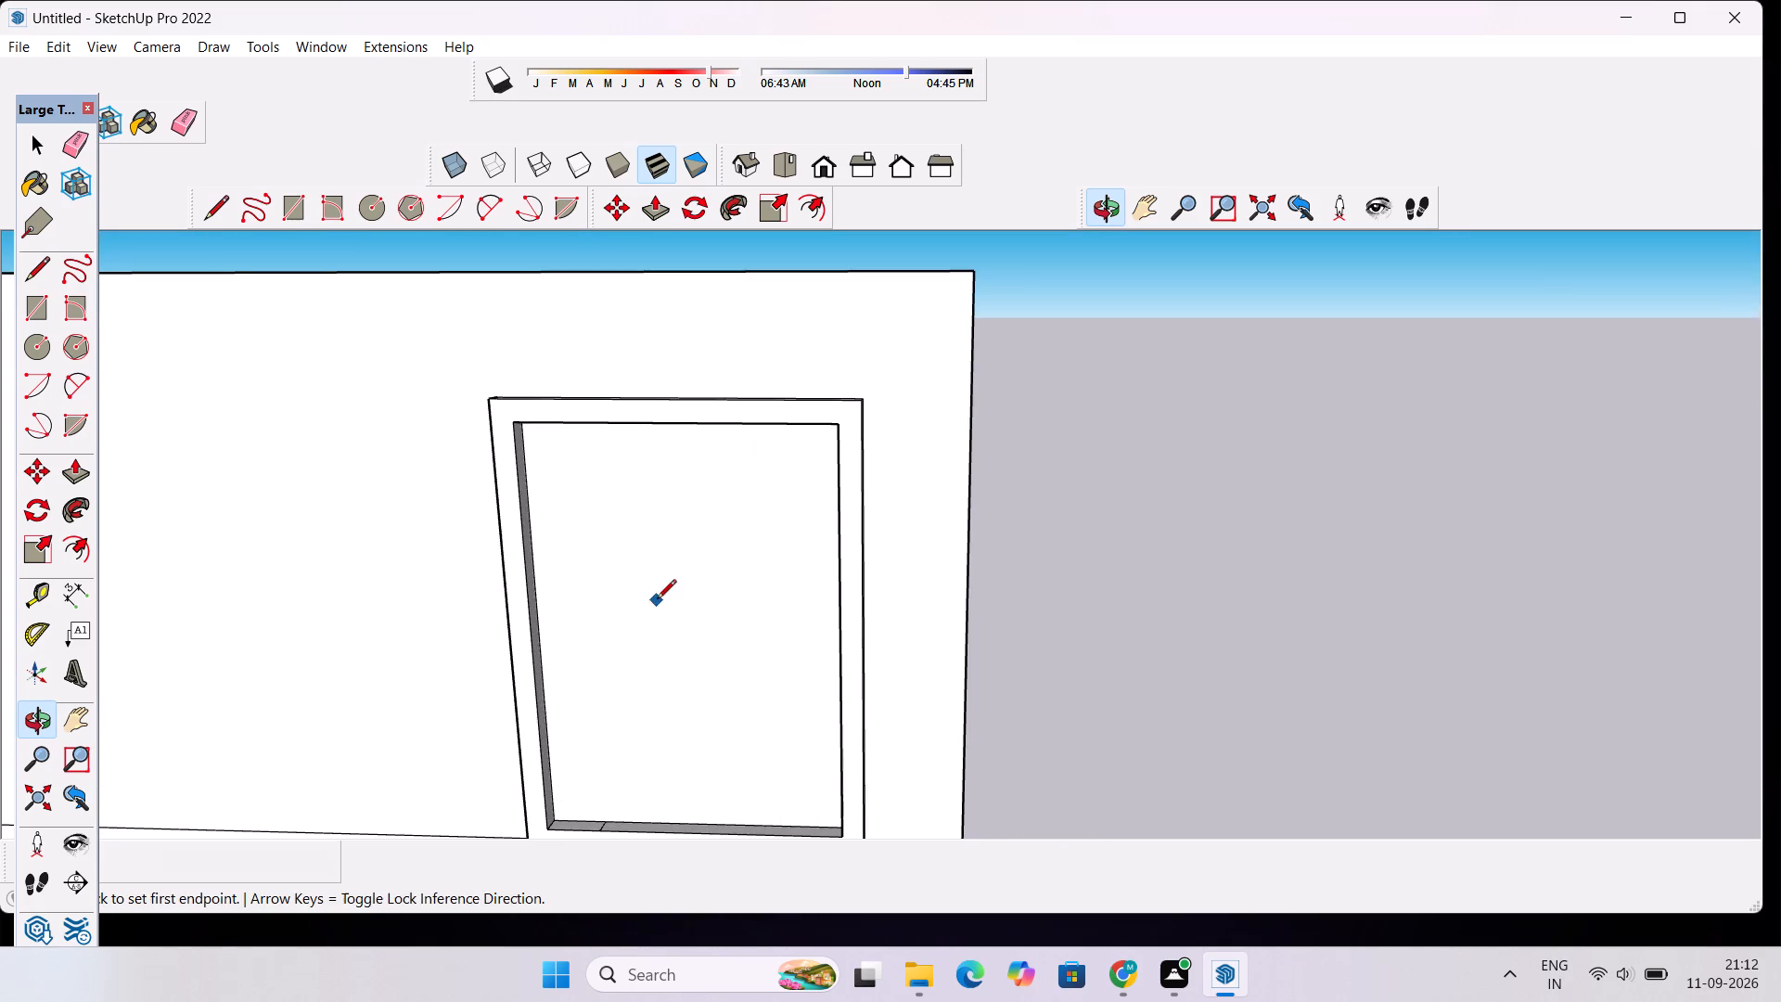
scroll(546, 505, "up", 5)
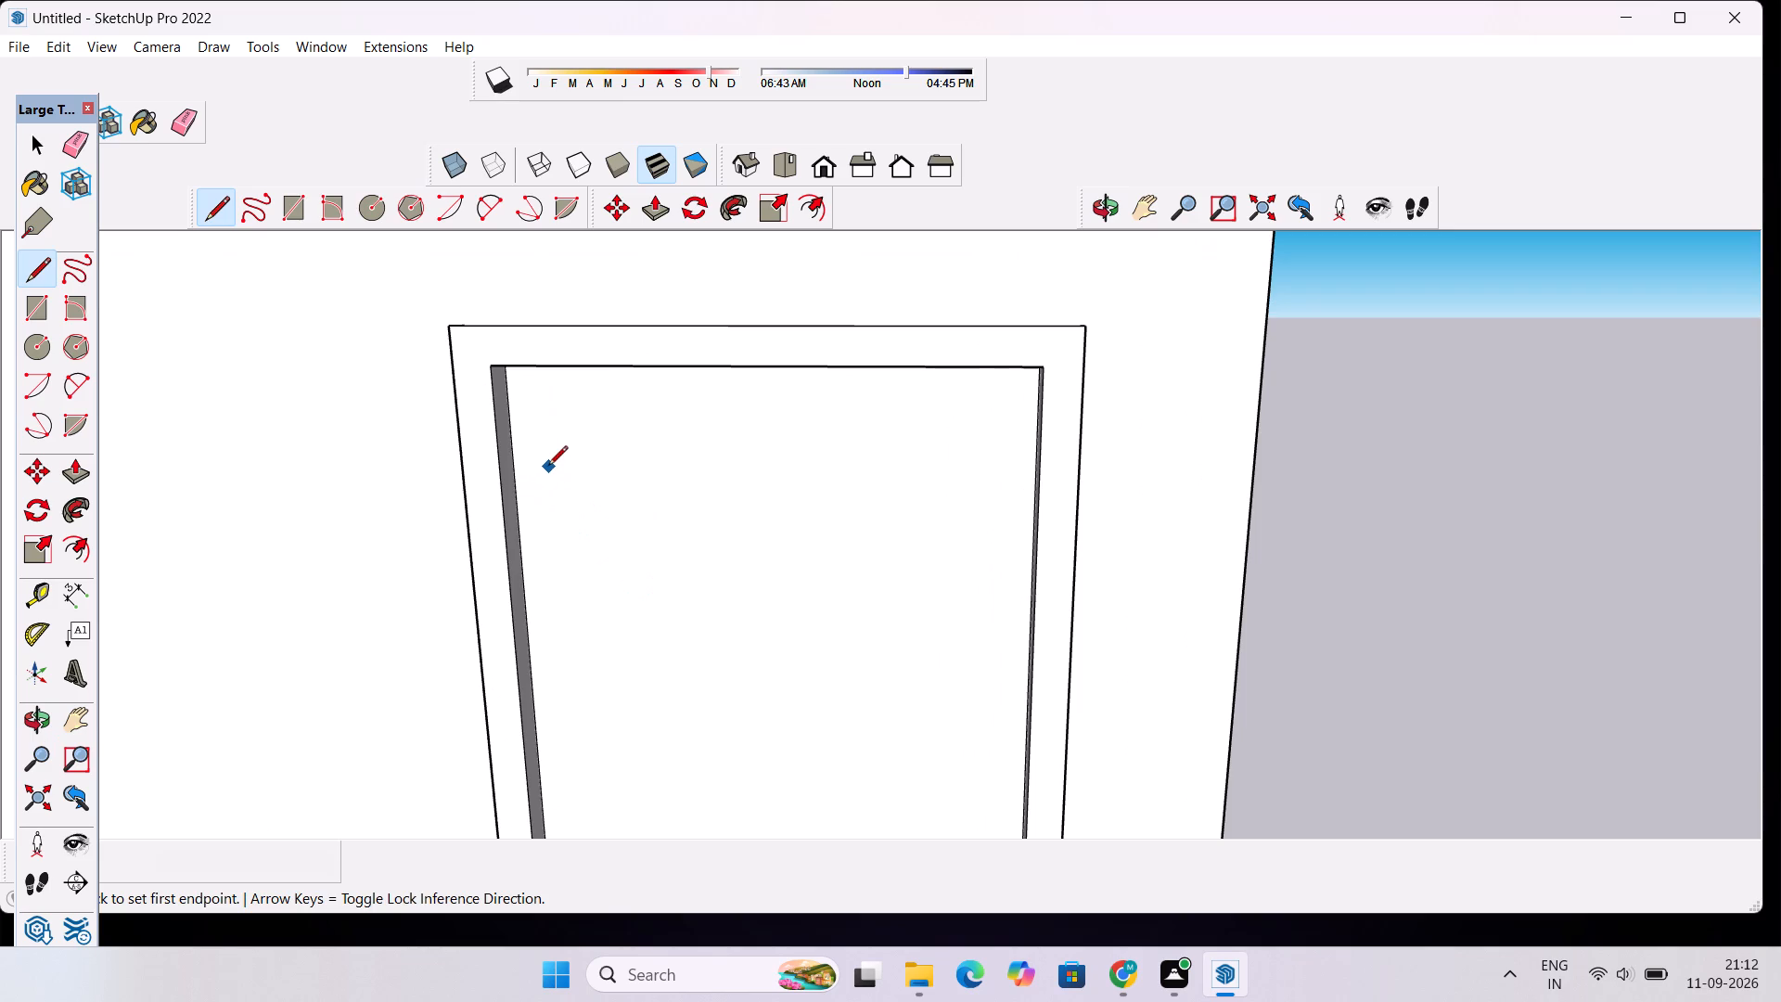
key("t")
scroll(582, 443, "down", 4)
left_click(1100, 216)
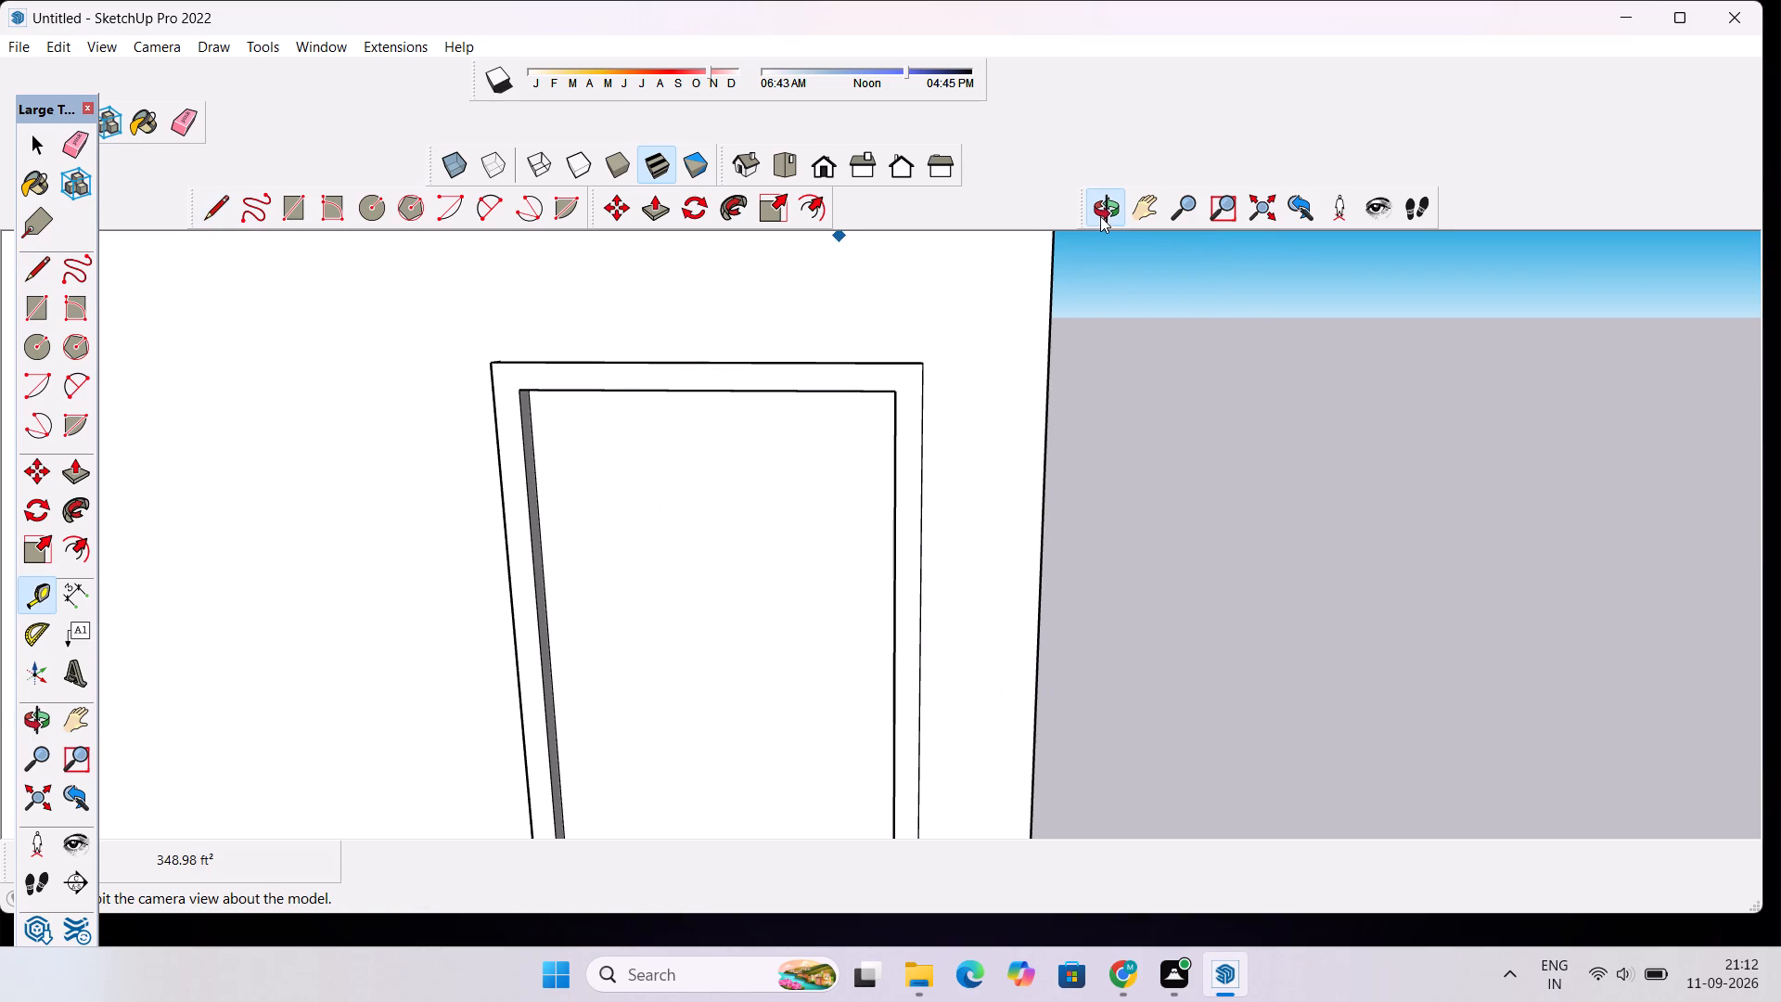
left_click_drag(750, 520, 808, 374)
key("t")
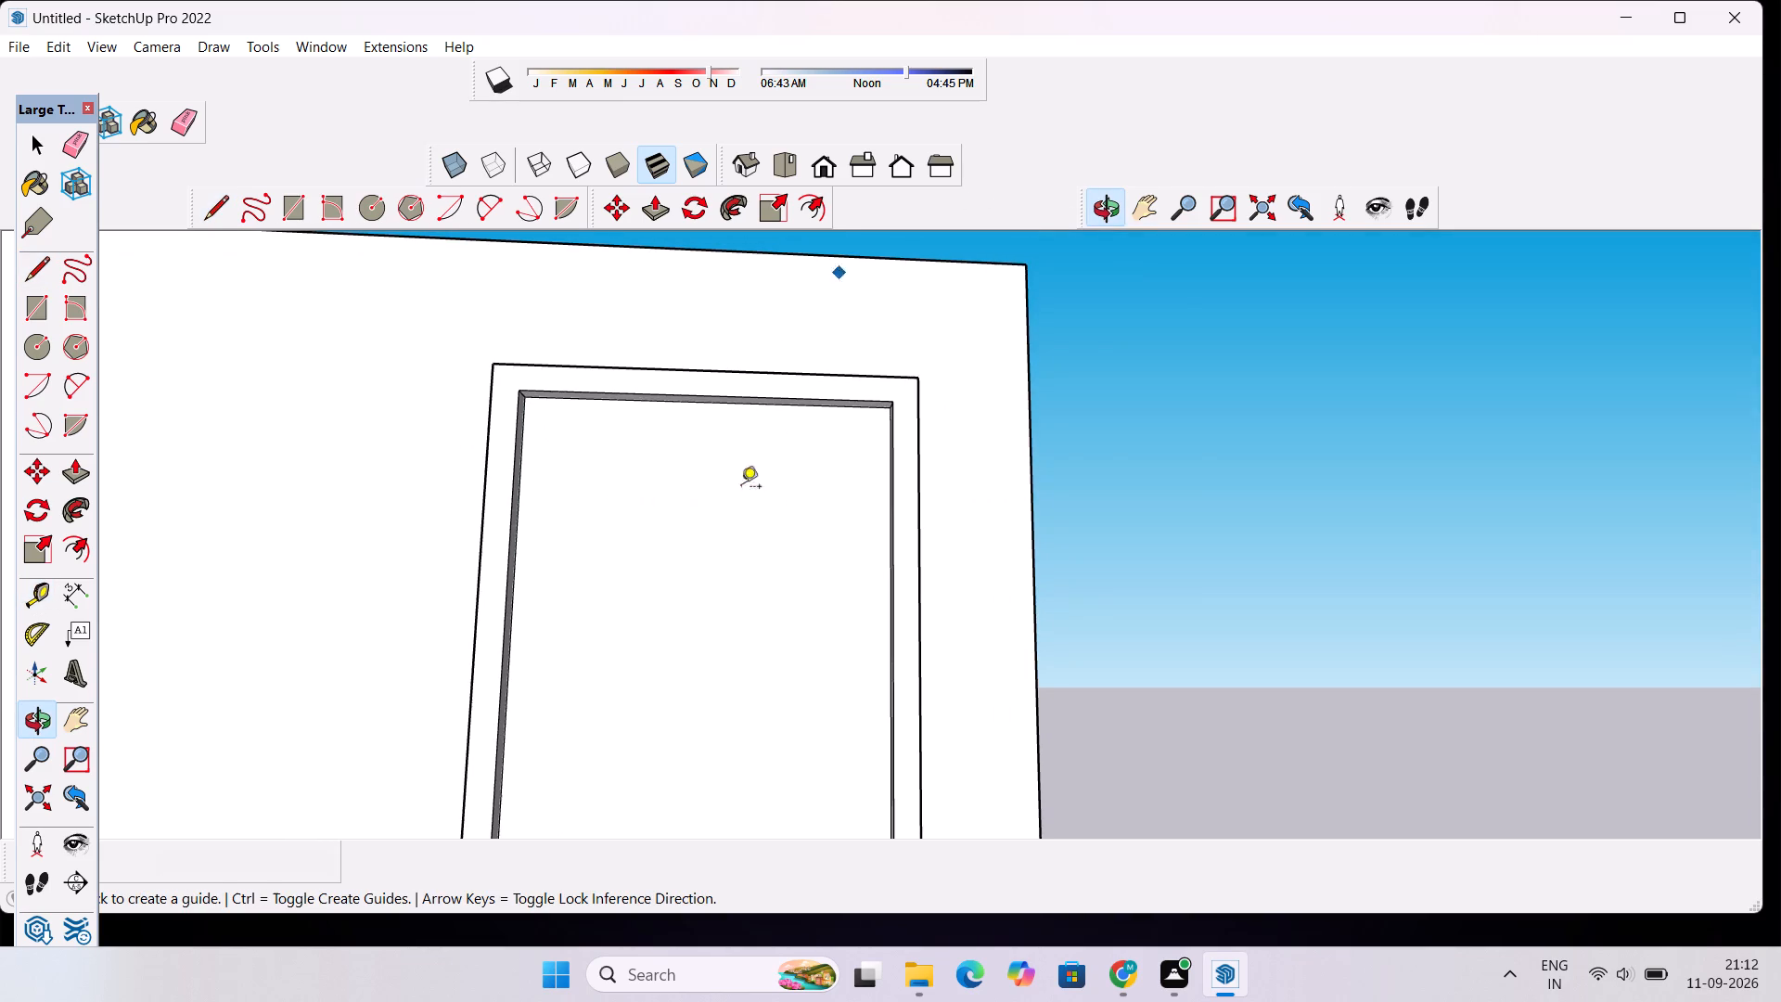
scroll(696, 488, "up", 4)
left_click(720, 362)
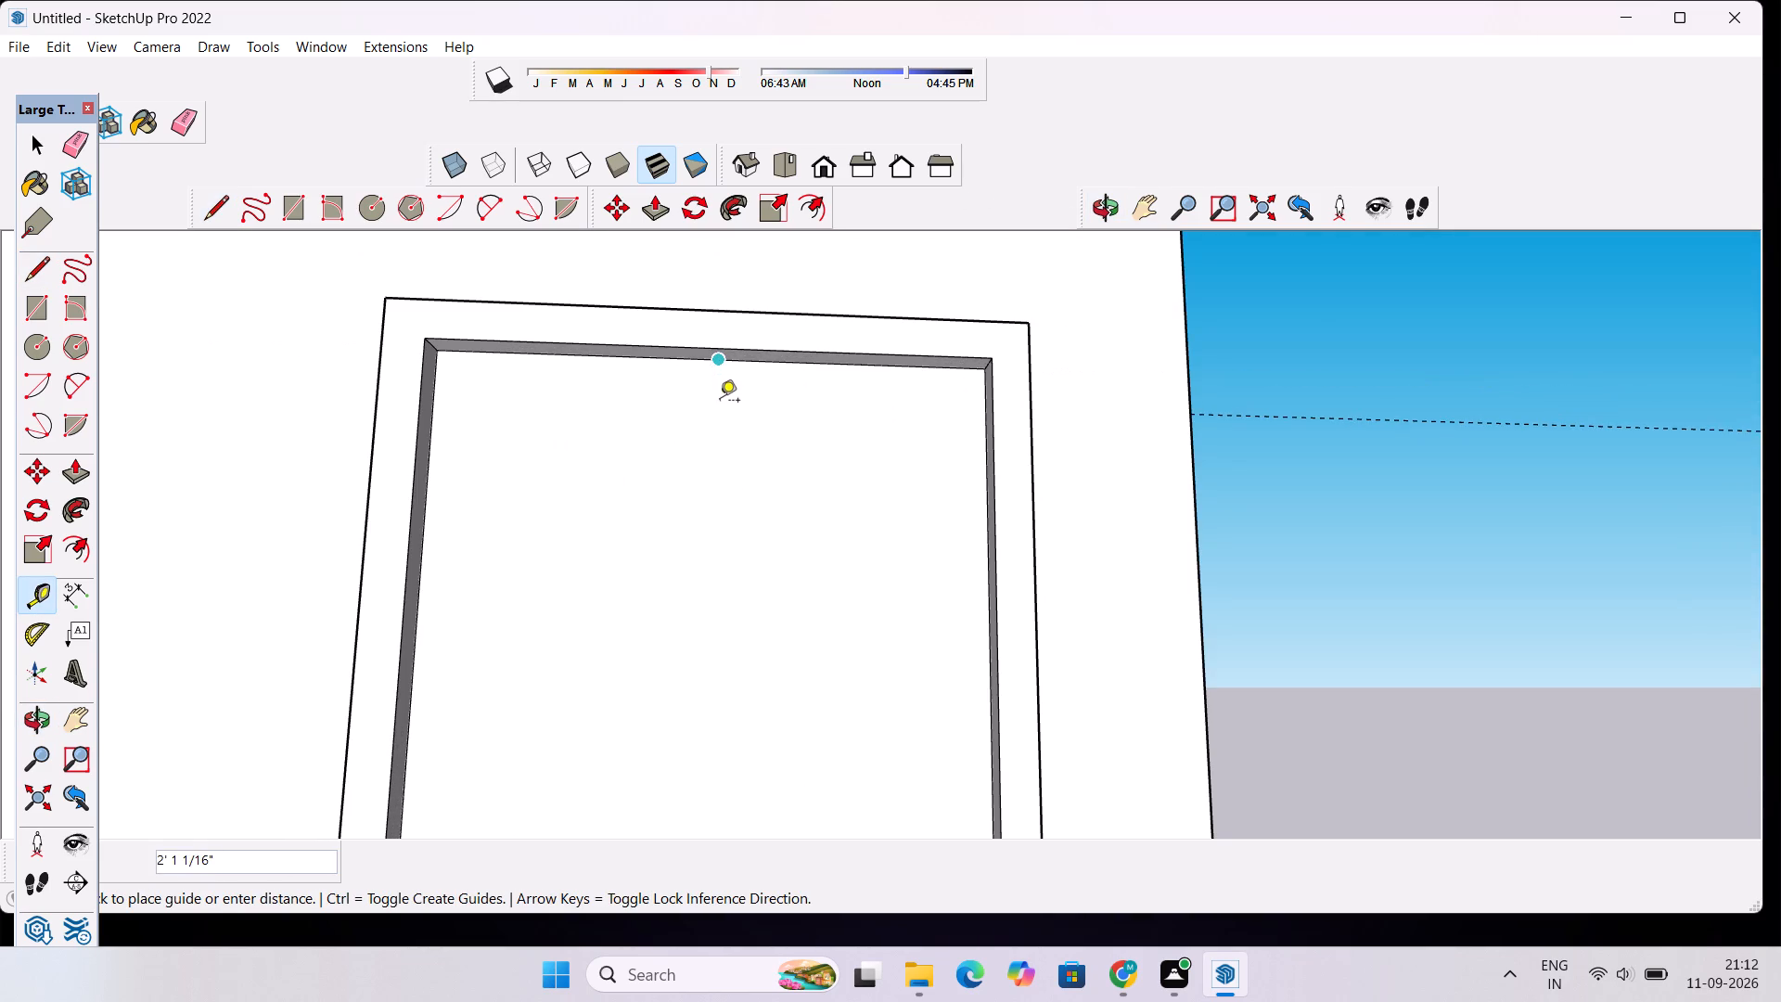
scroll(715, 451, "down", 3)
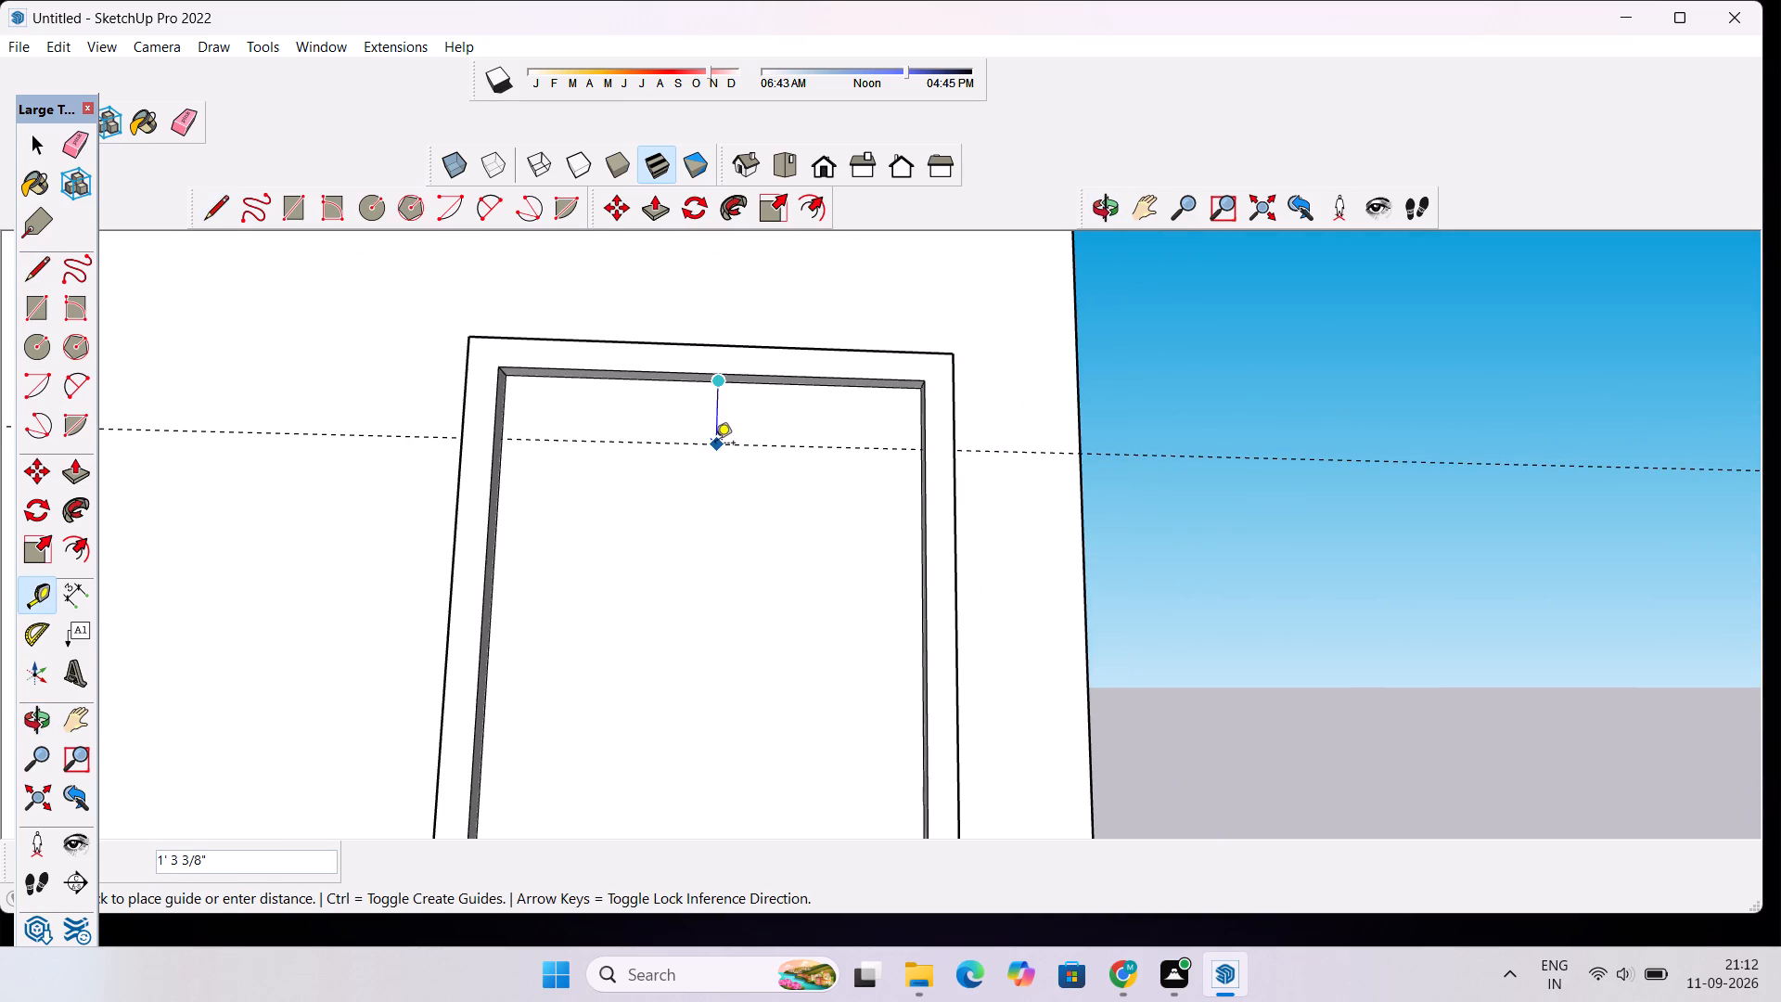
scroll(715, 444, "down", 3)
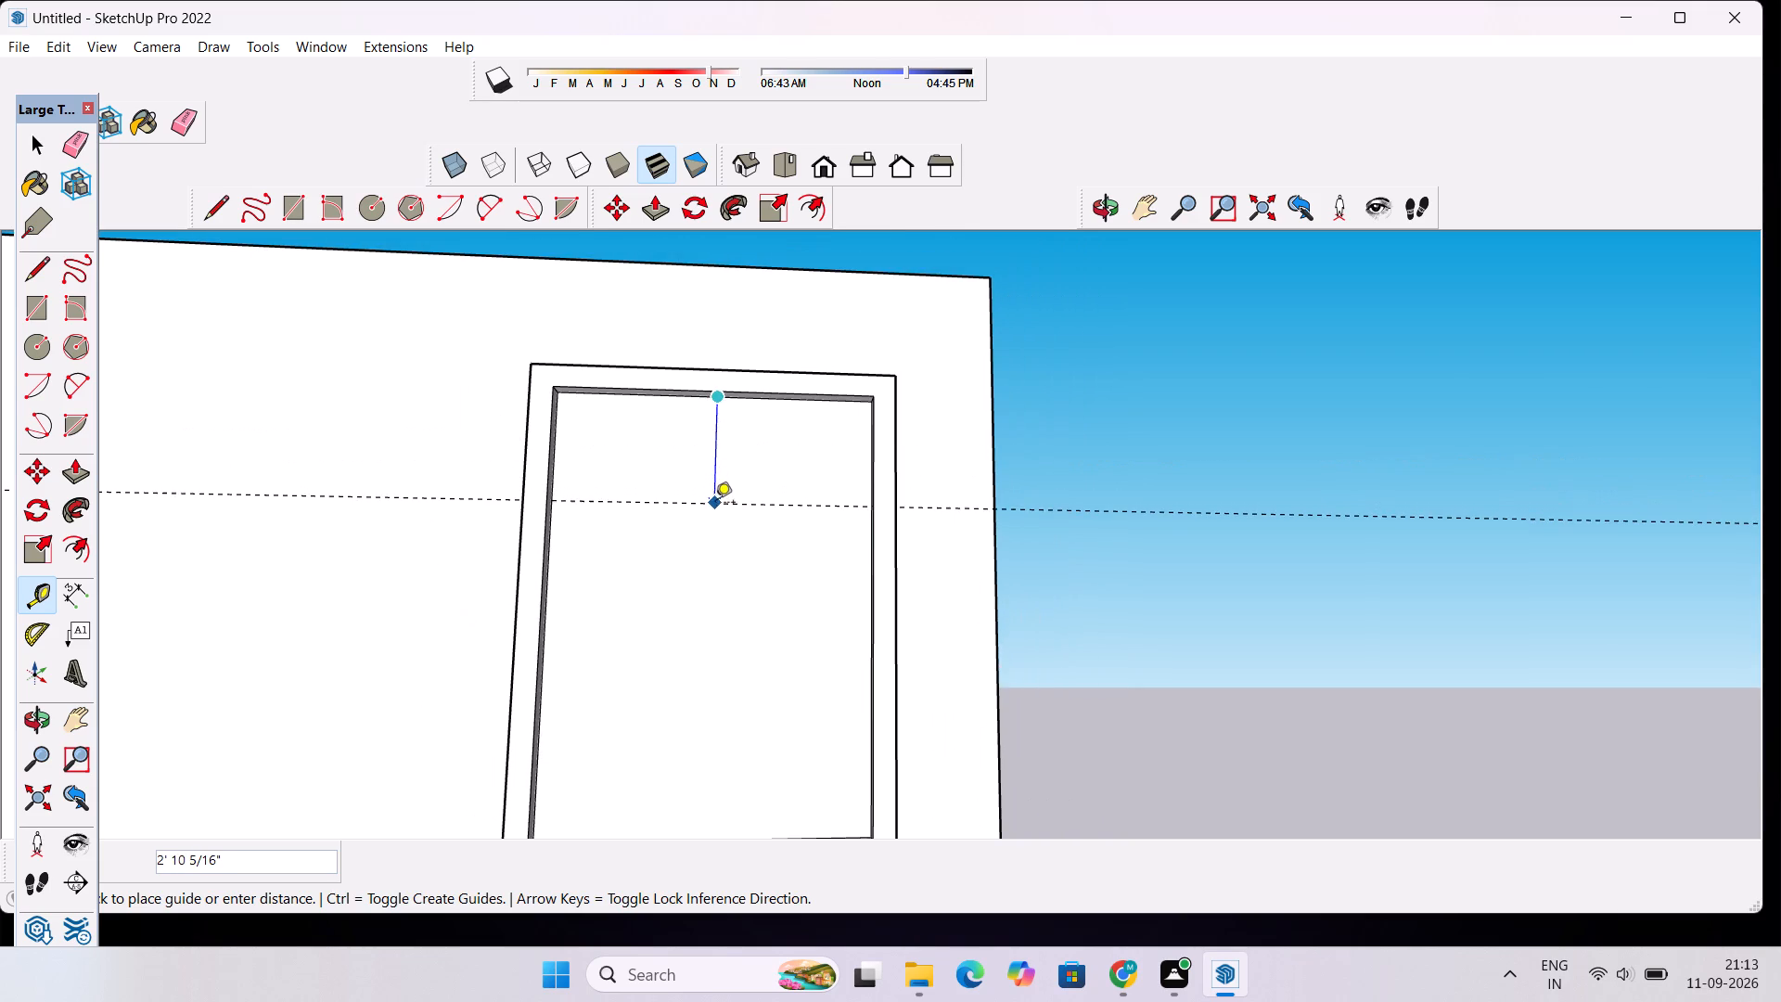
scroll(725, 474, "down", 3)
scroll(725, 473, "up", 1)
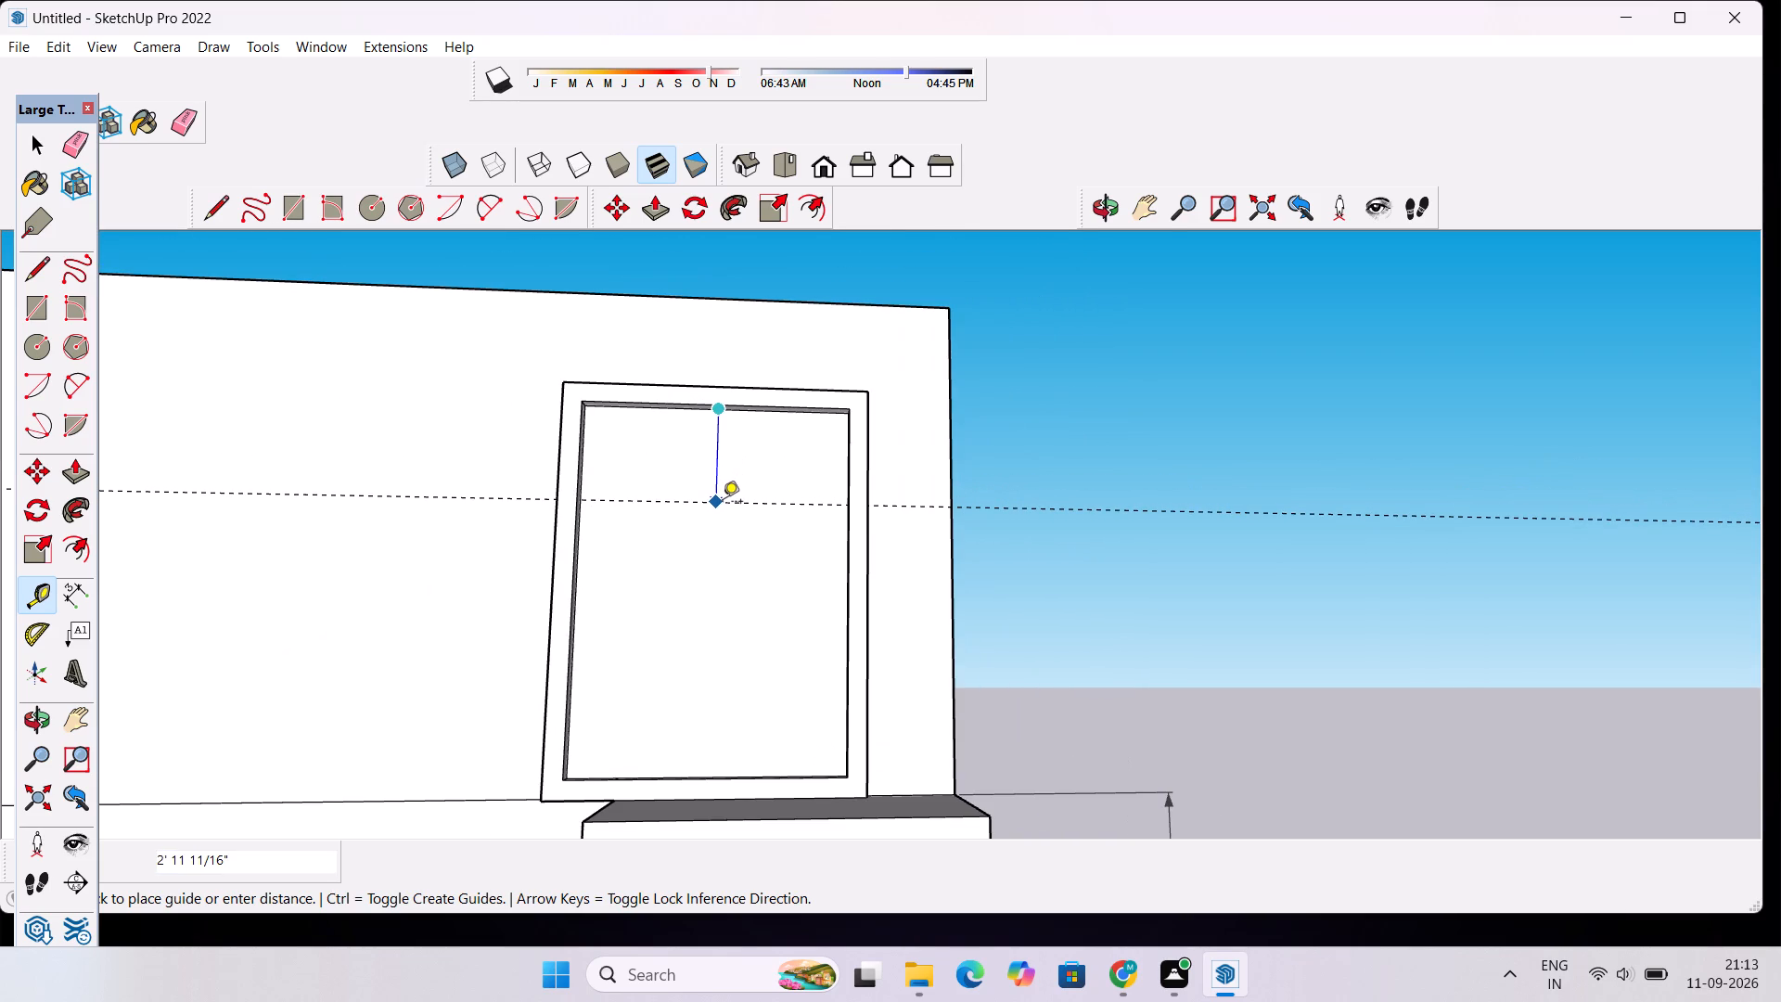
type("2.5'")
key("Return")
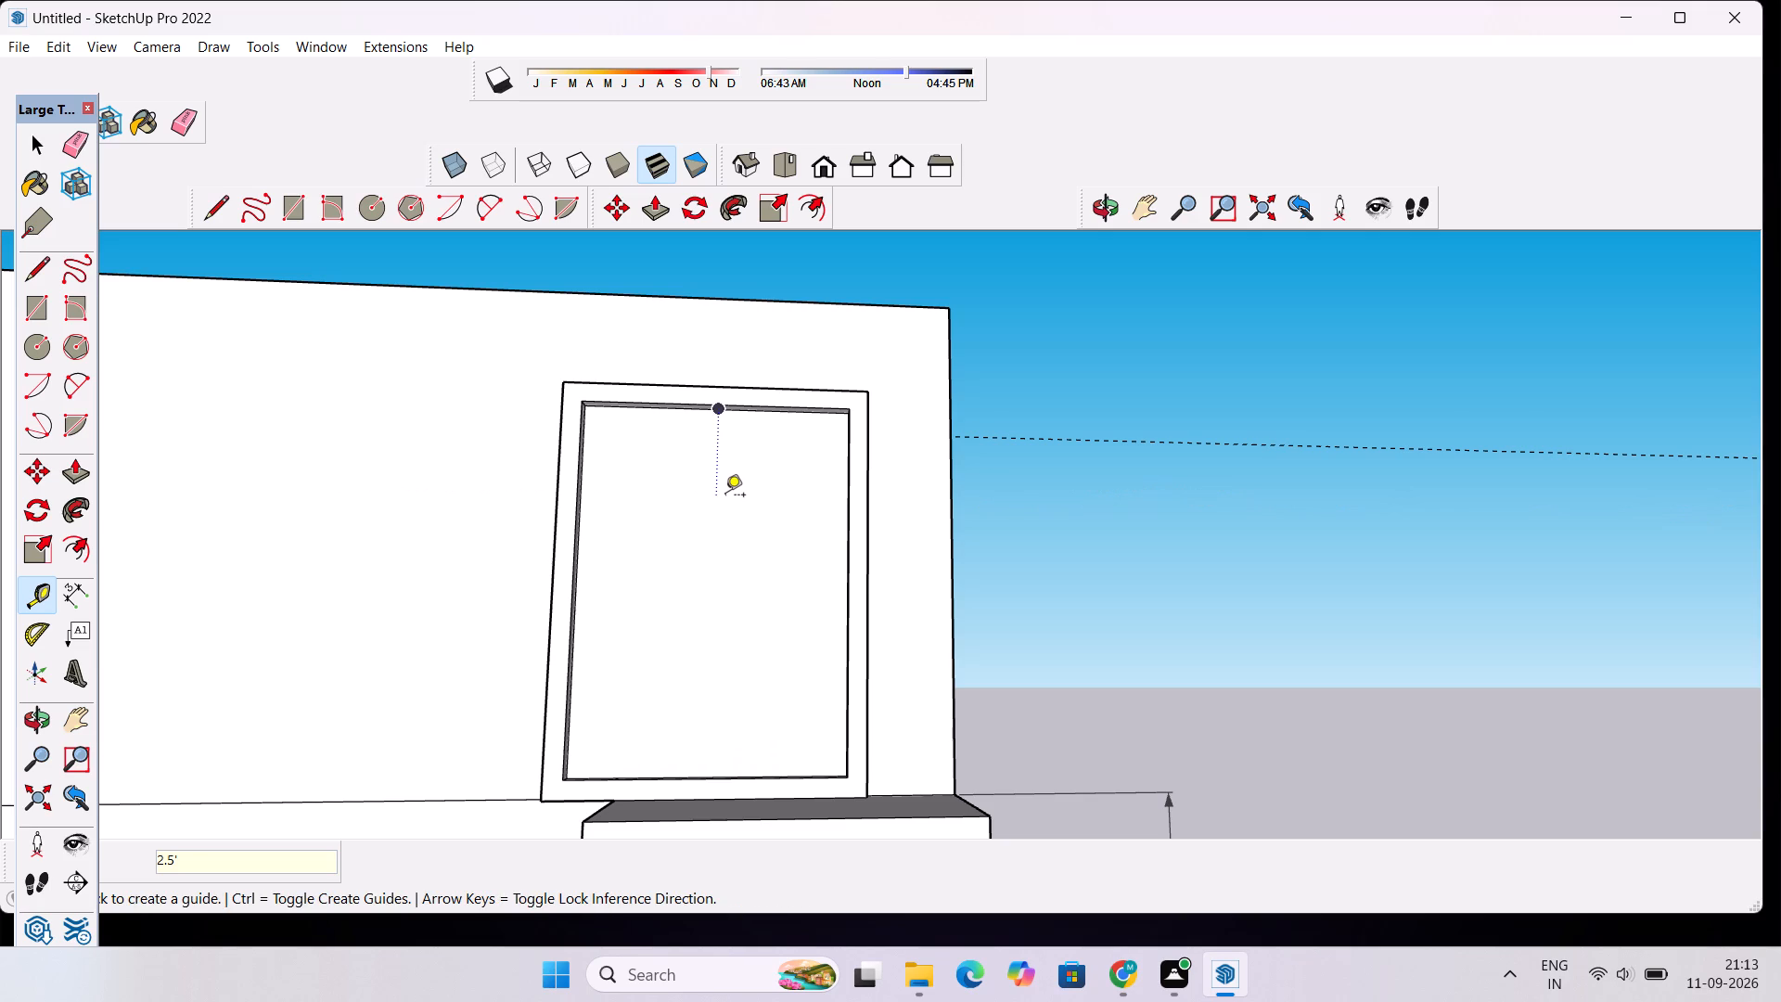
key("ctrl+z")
Place a horizontal guide 2.5' below the inner top edge of the frame, on the recessed wall face.
scroll(723, 430, "up", 14)
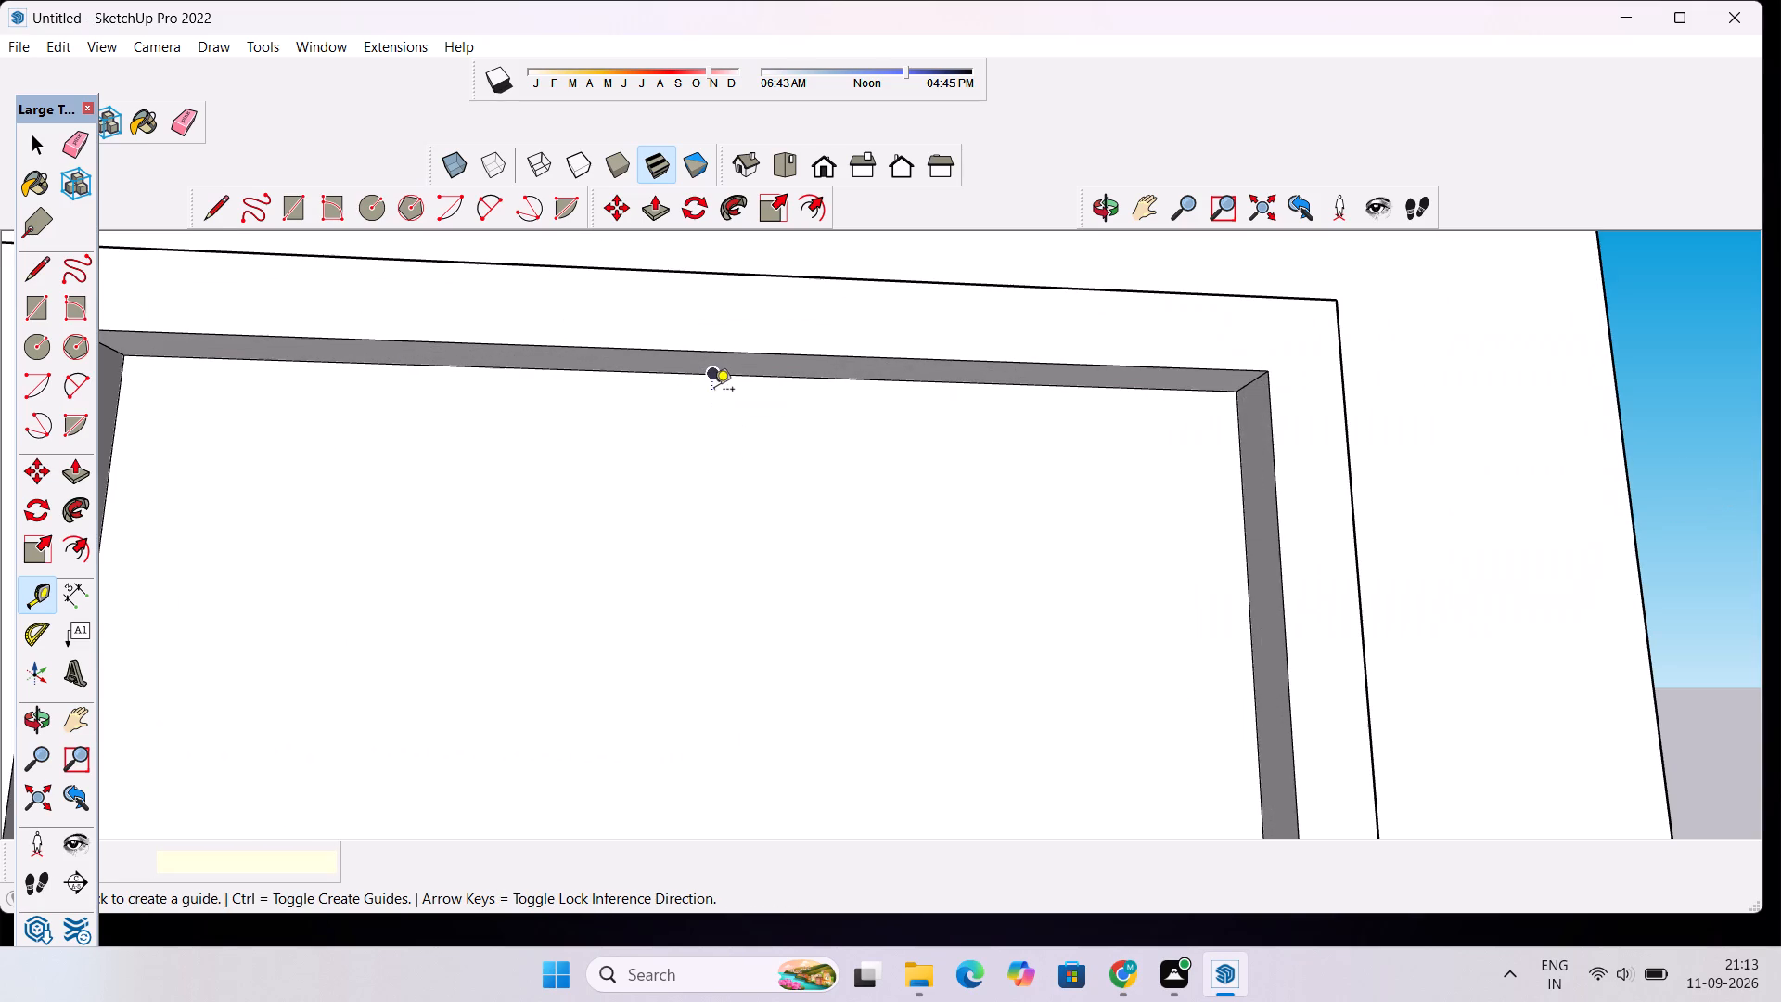
left_click(714, 379)
scroll(700, 463, "down", 4)
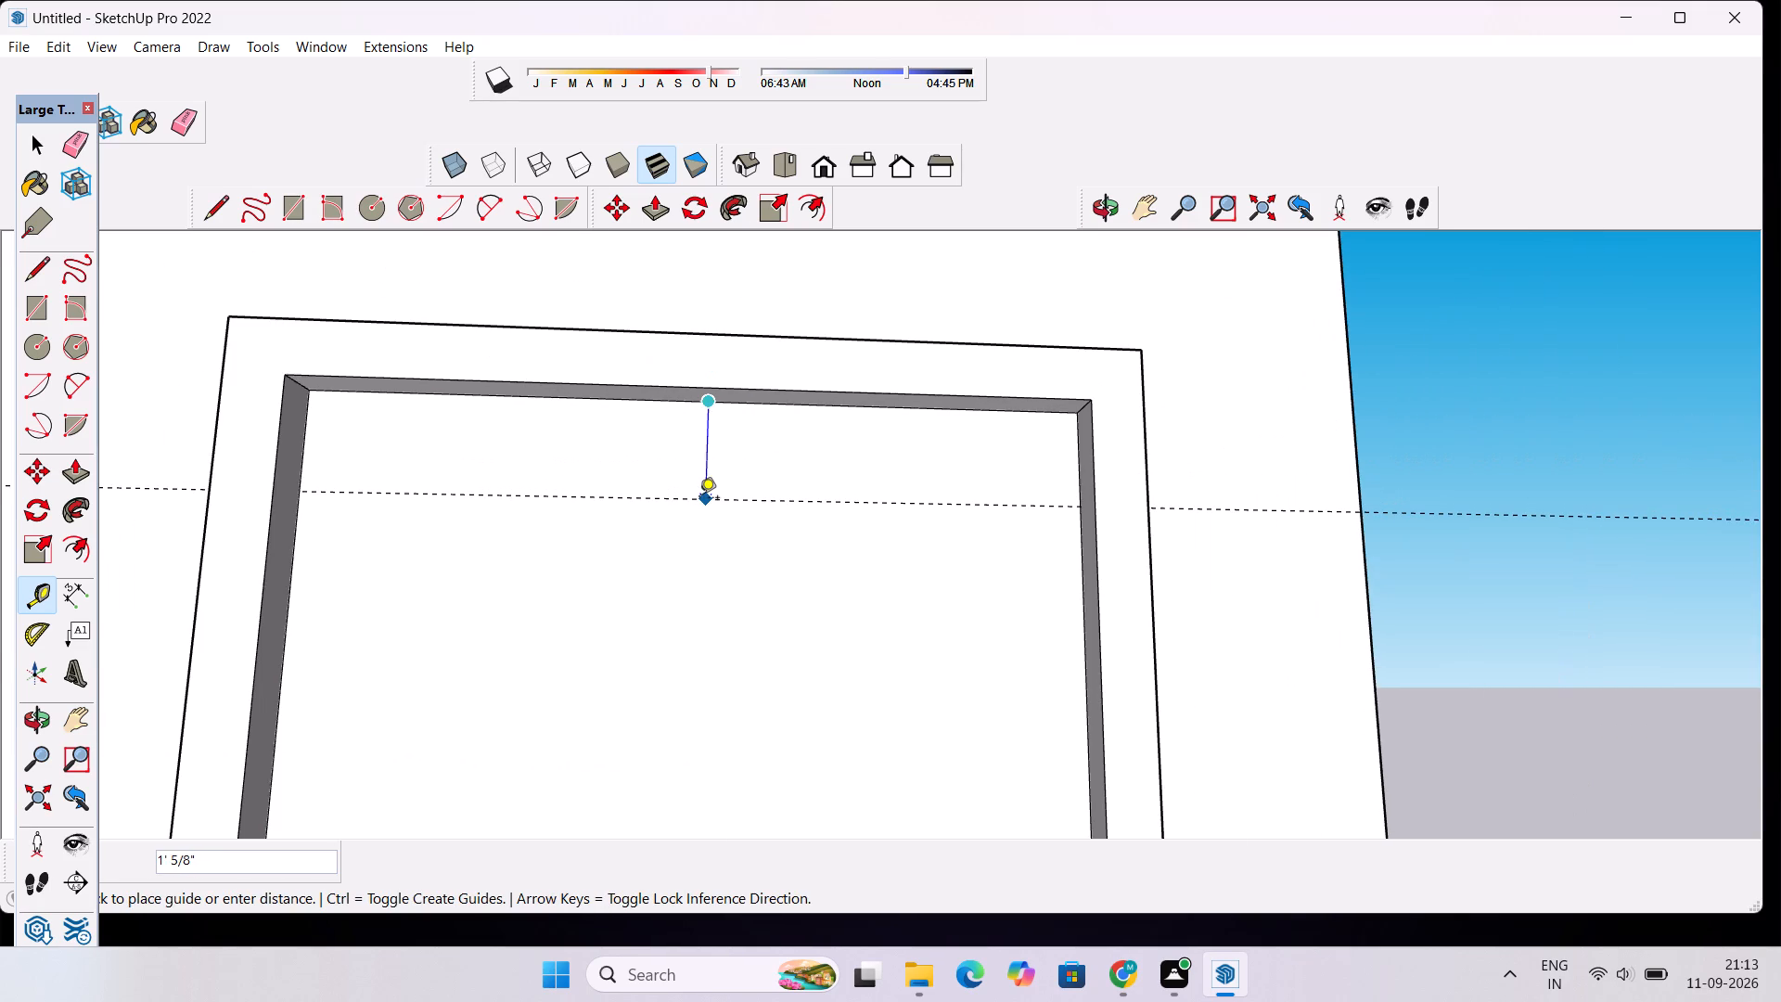
type("2.5'")
key("Return")
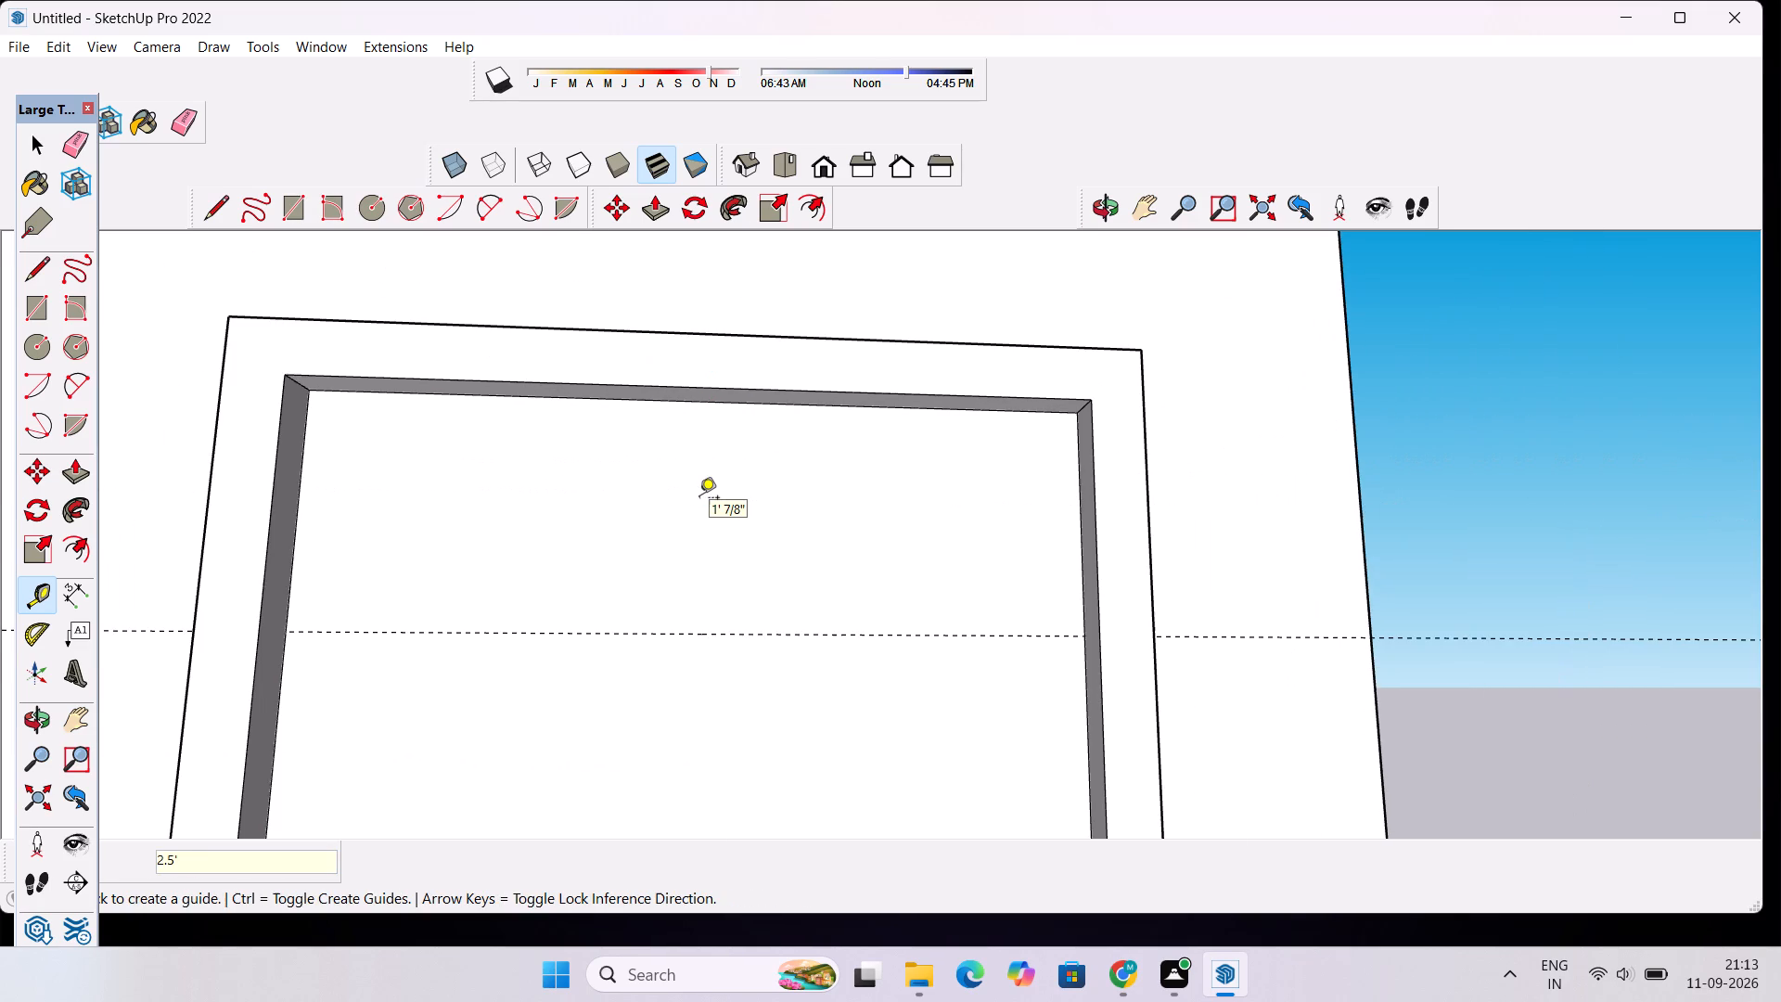
scroll(763, 389, "down", 8)
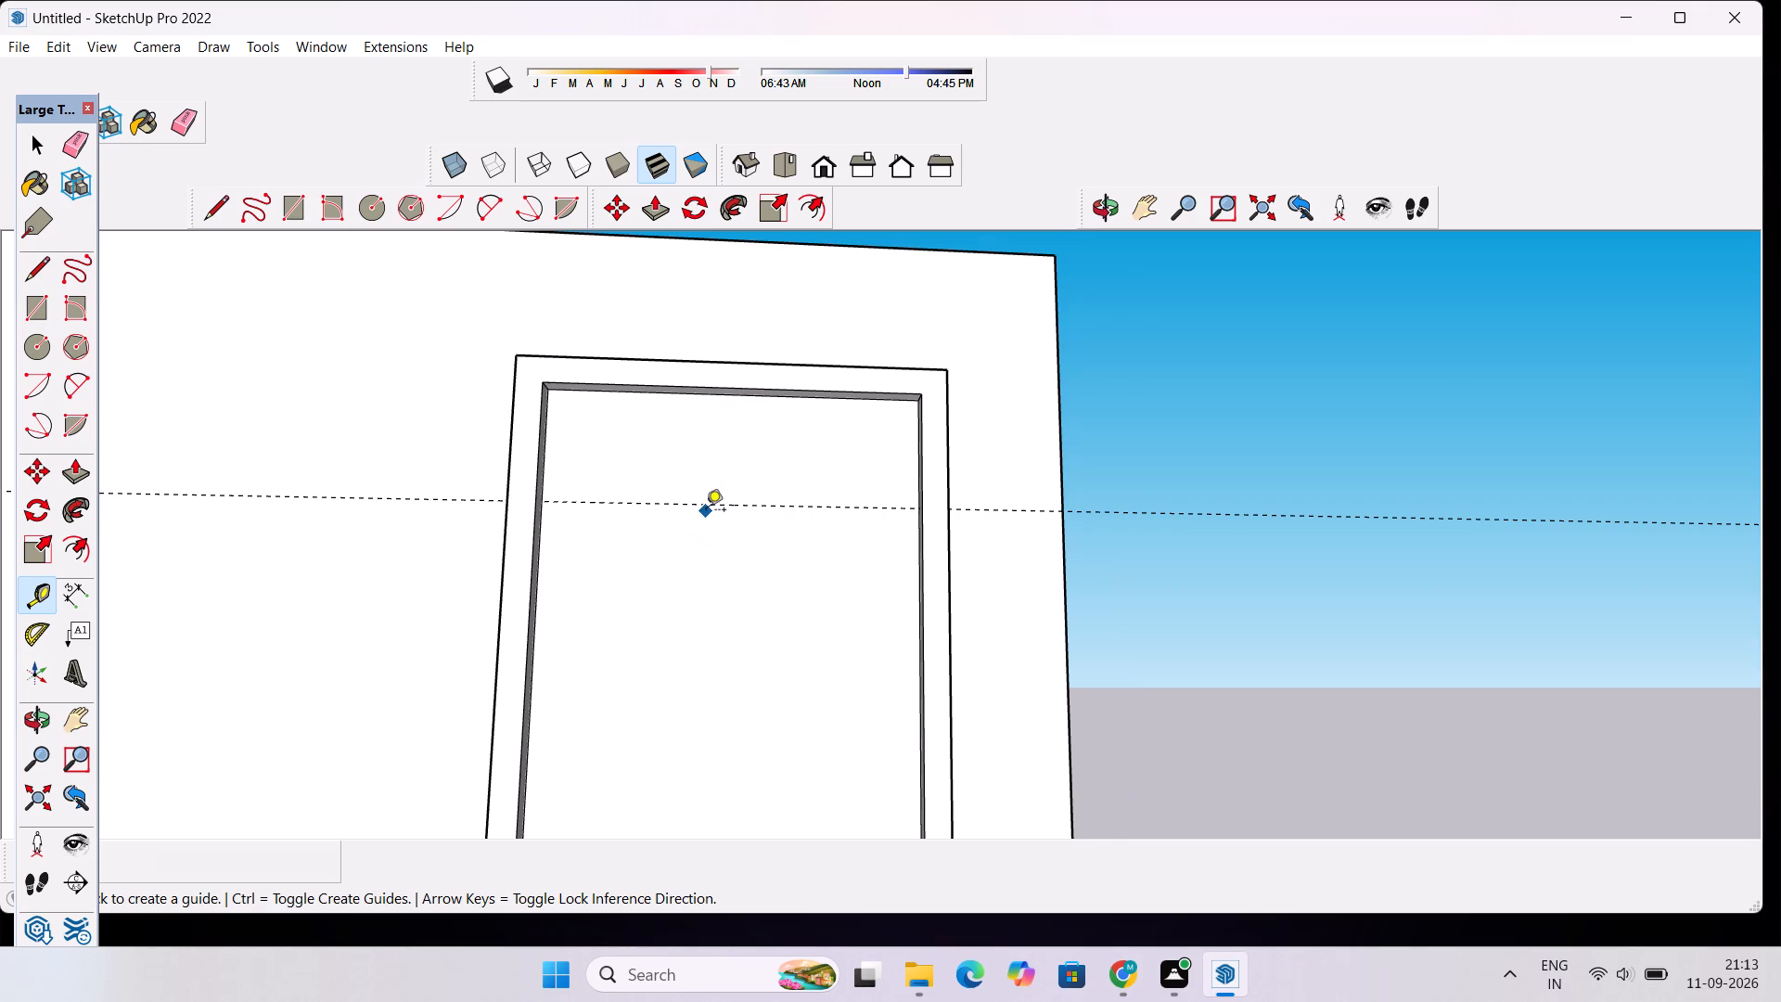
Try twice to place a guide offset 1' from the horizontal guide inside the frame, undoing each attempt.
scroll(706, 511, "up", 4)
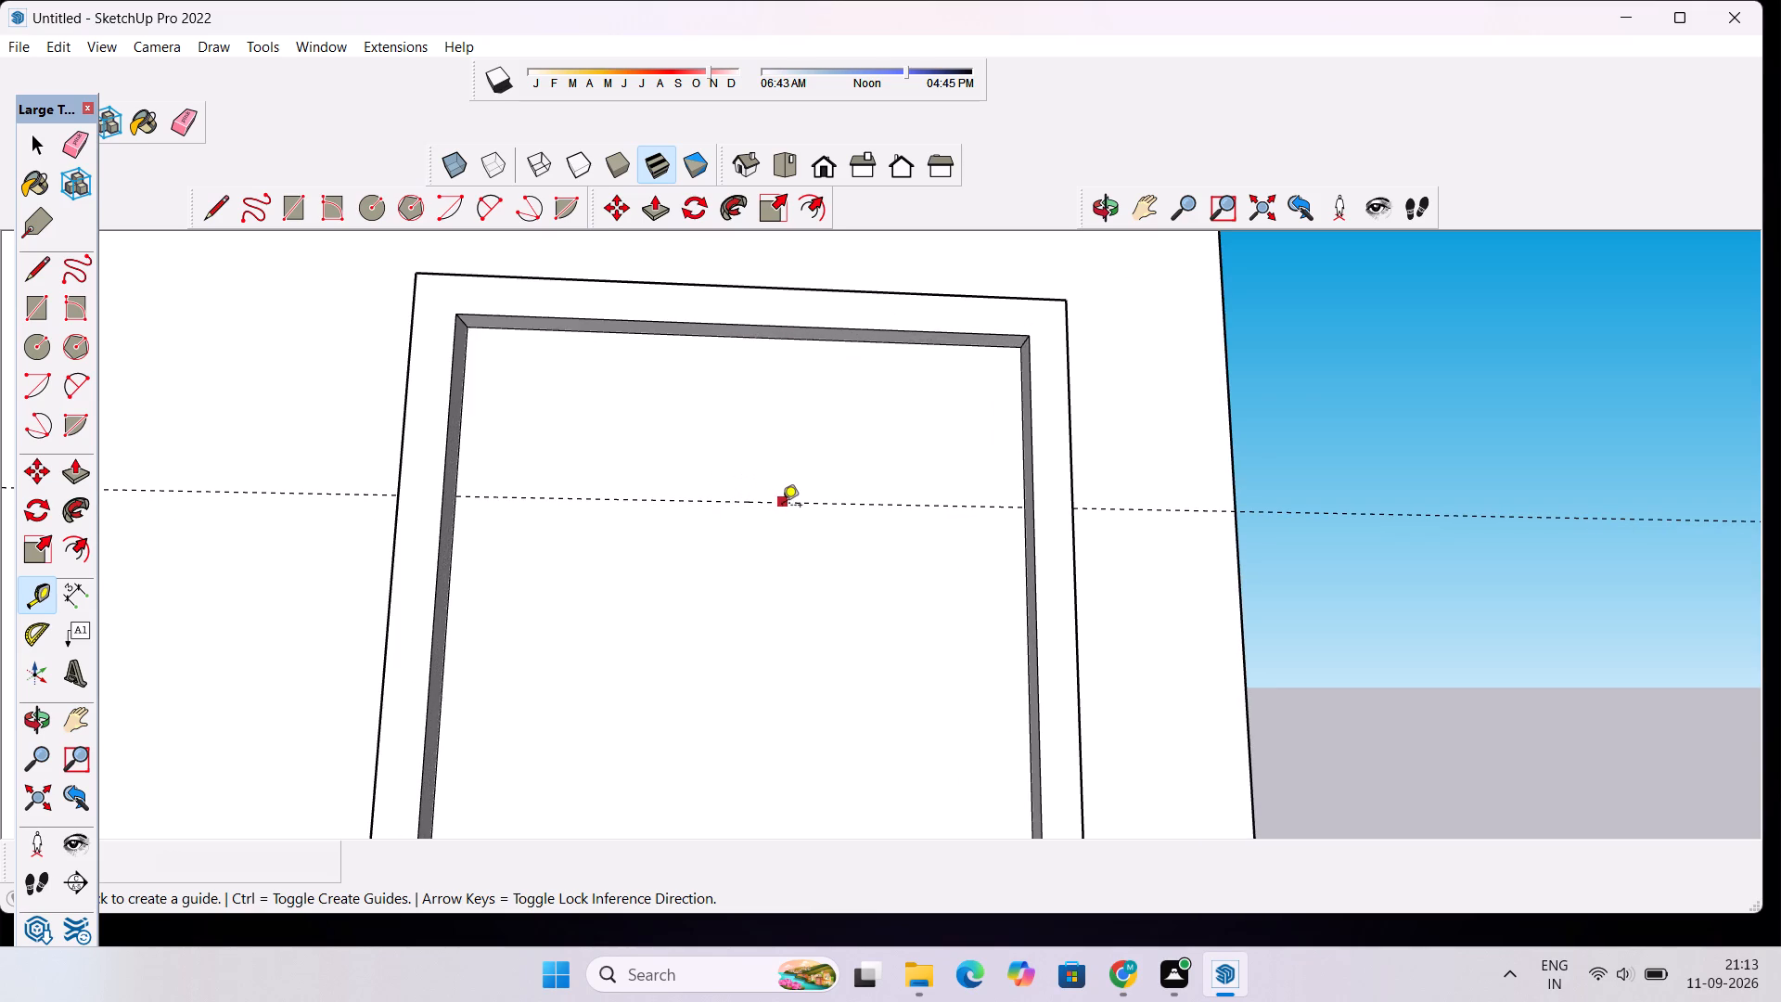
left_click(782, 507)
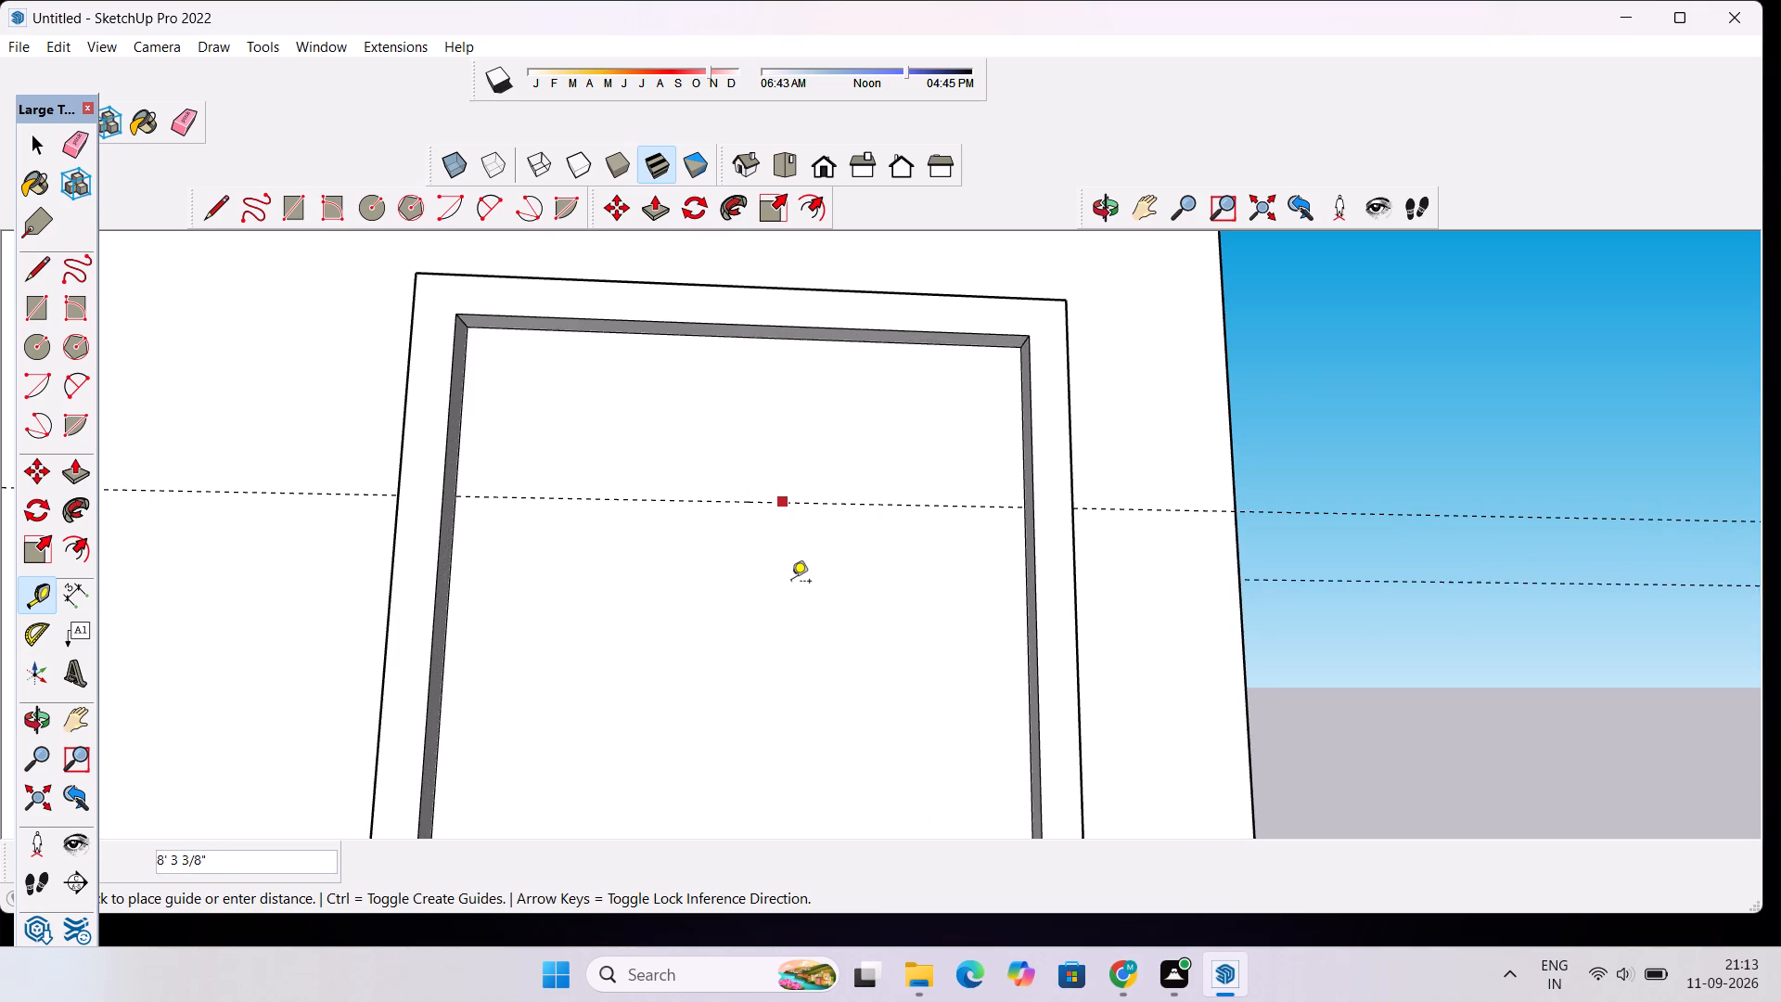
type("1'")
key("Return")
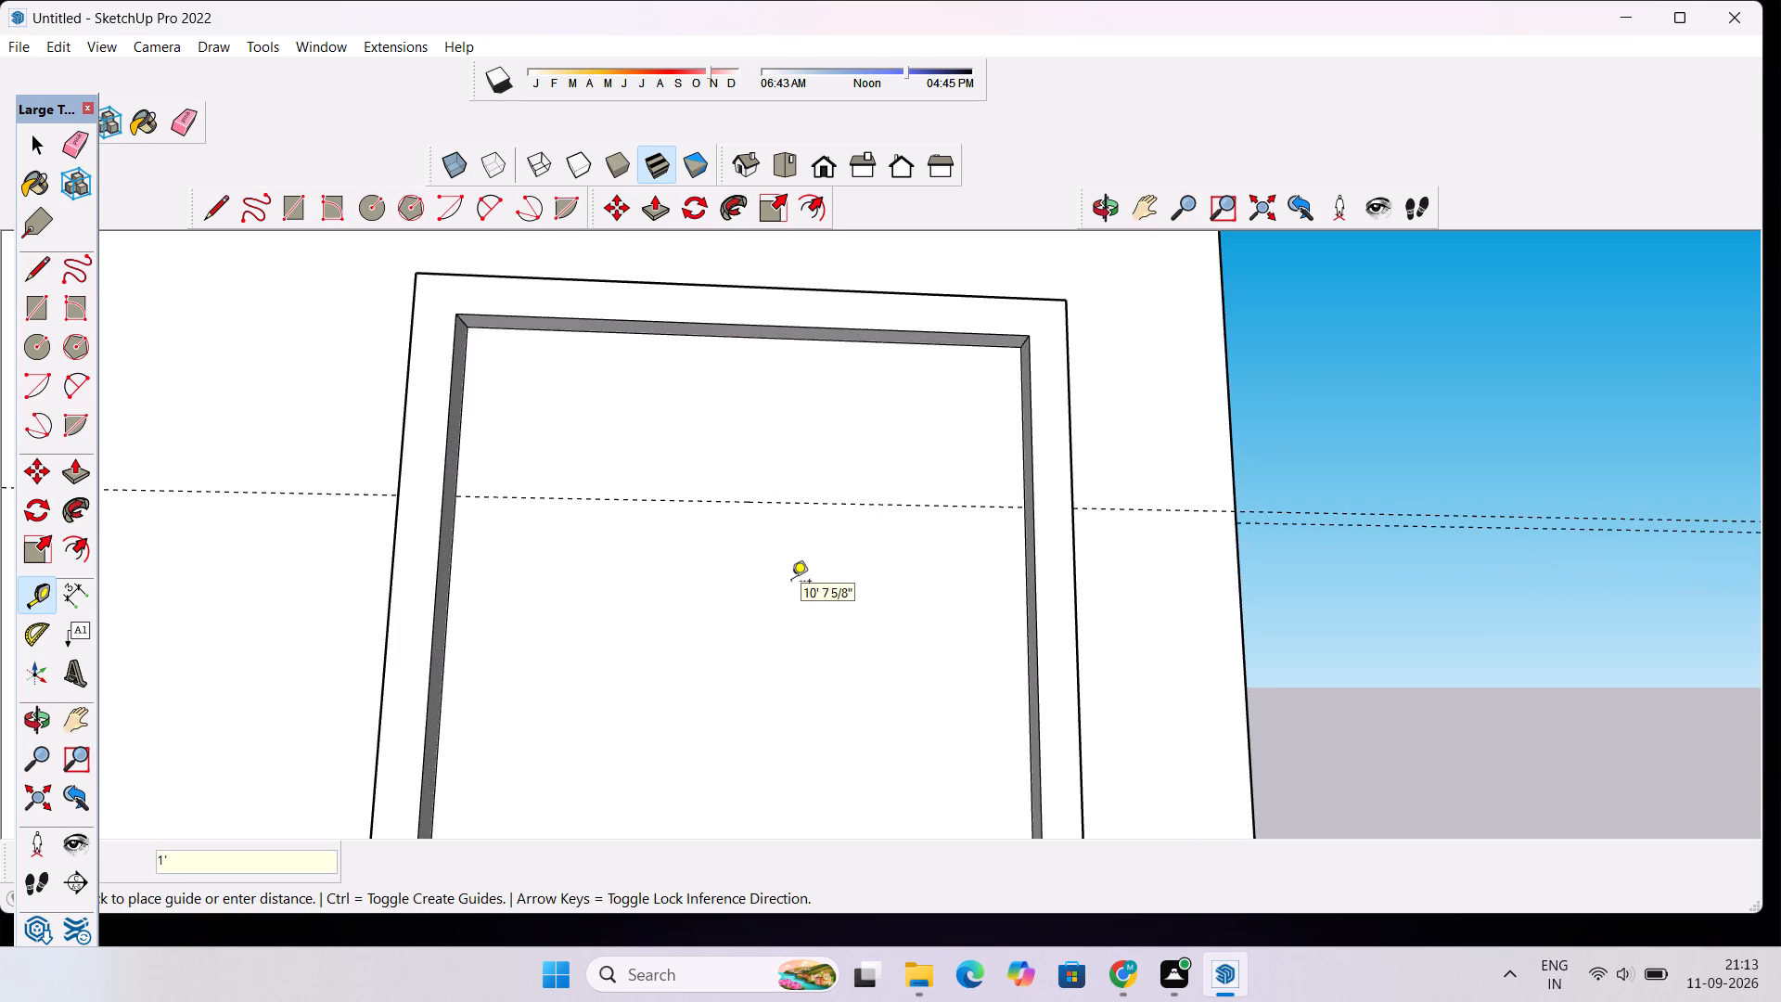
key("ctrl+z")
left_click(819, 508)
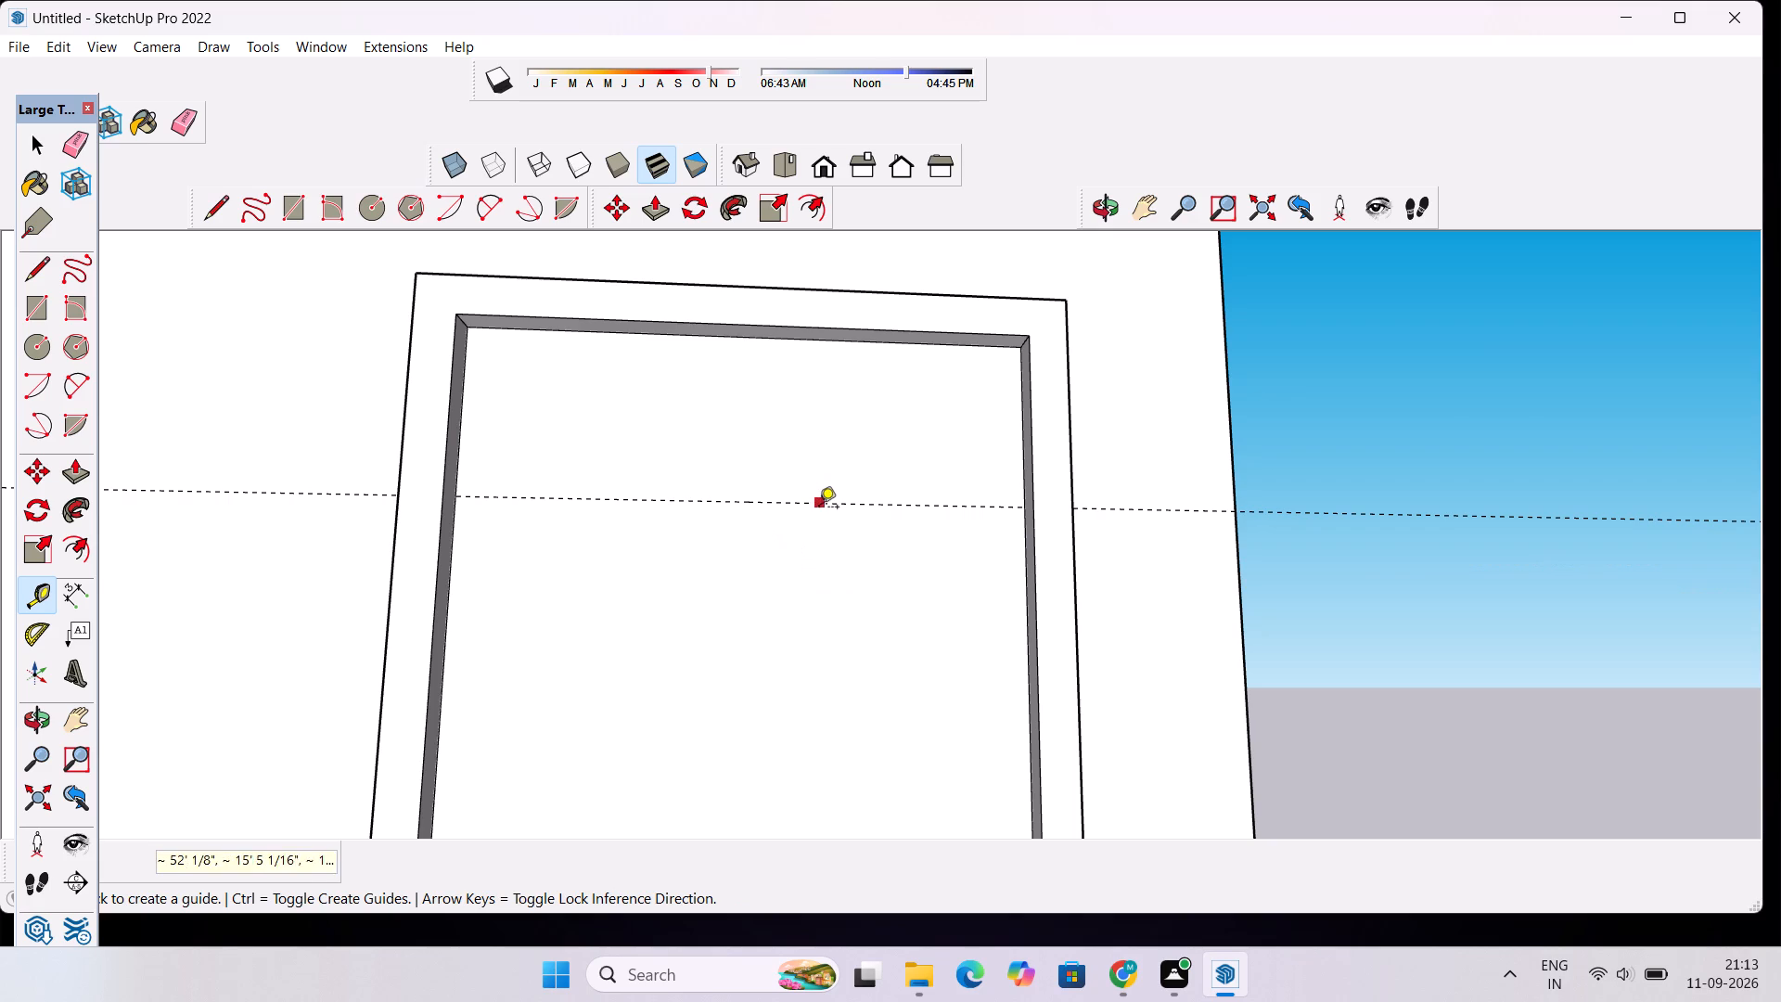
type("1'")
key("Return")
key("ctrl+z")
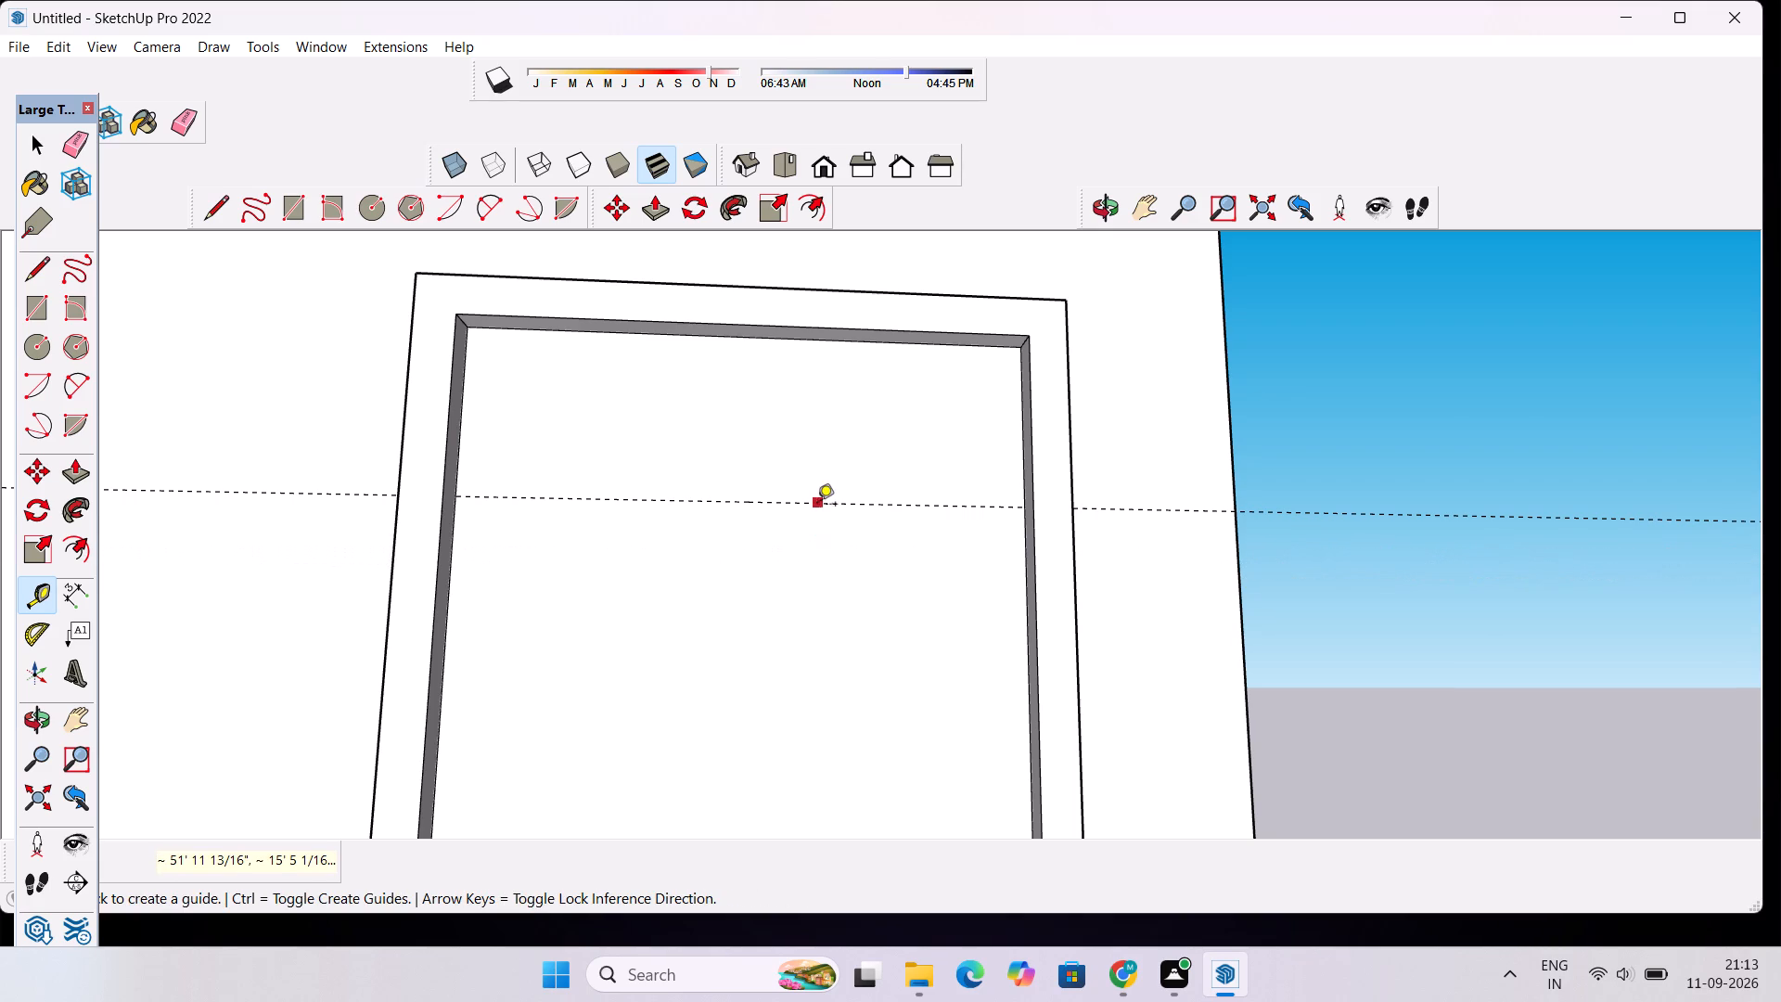
Place a second horizontal guide 0.5' below the first guide on the recessed wall face inside the frame.
left_click(817, 504)
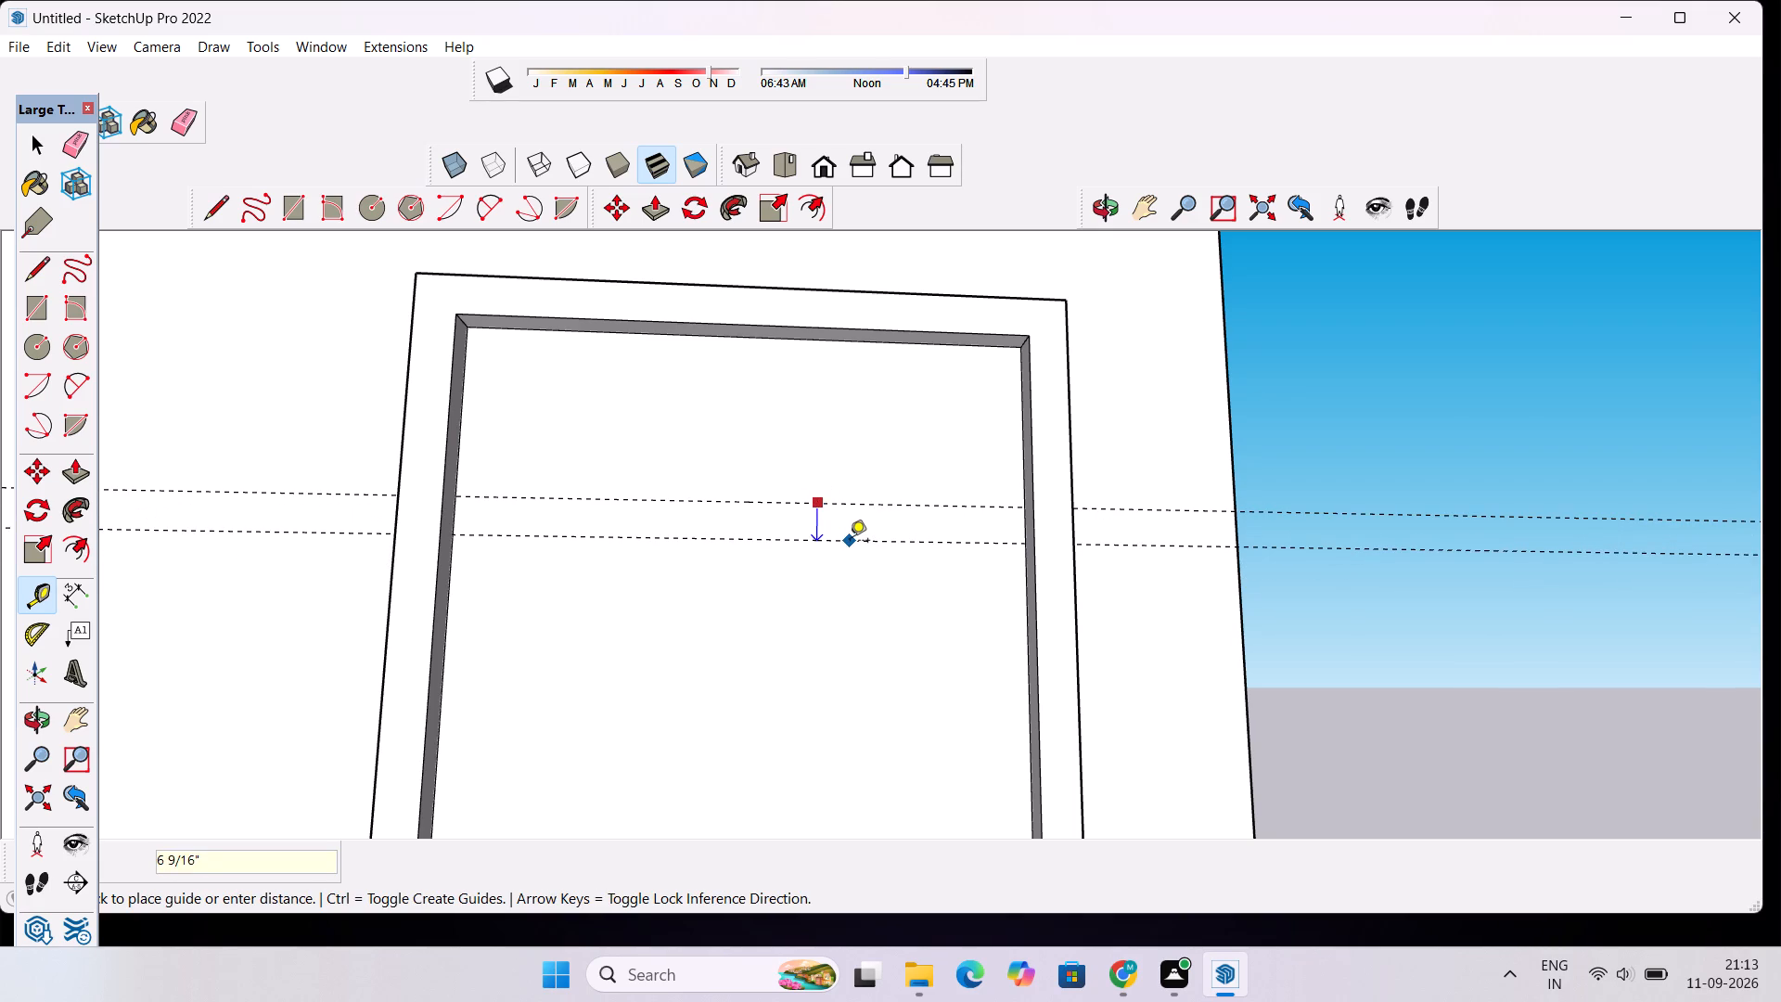
type("0.5'")
key("Return")
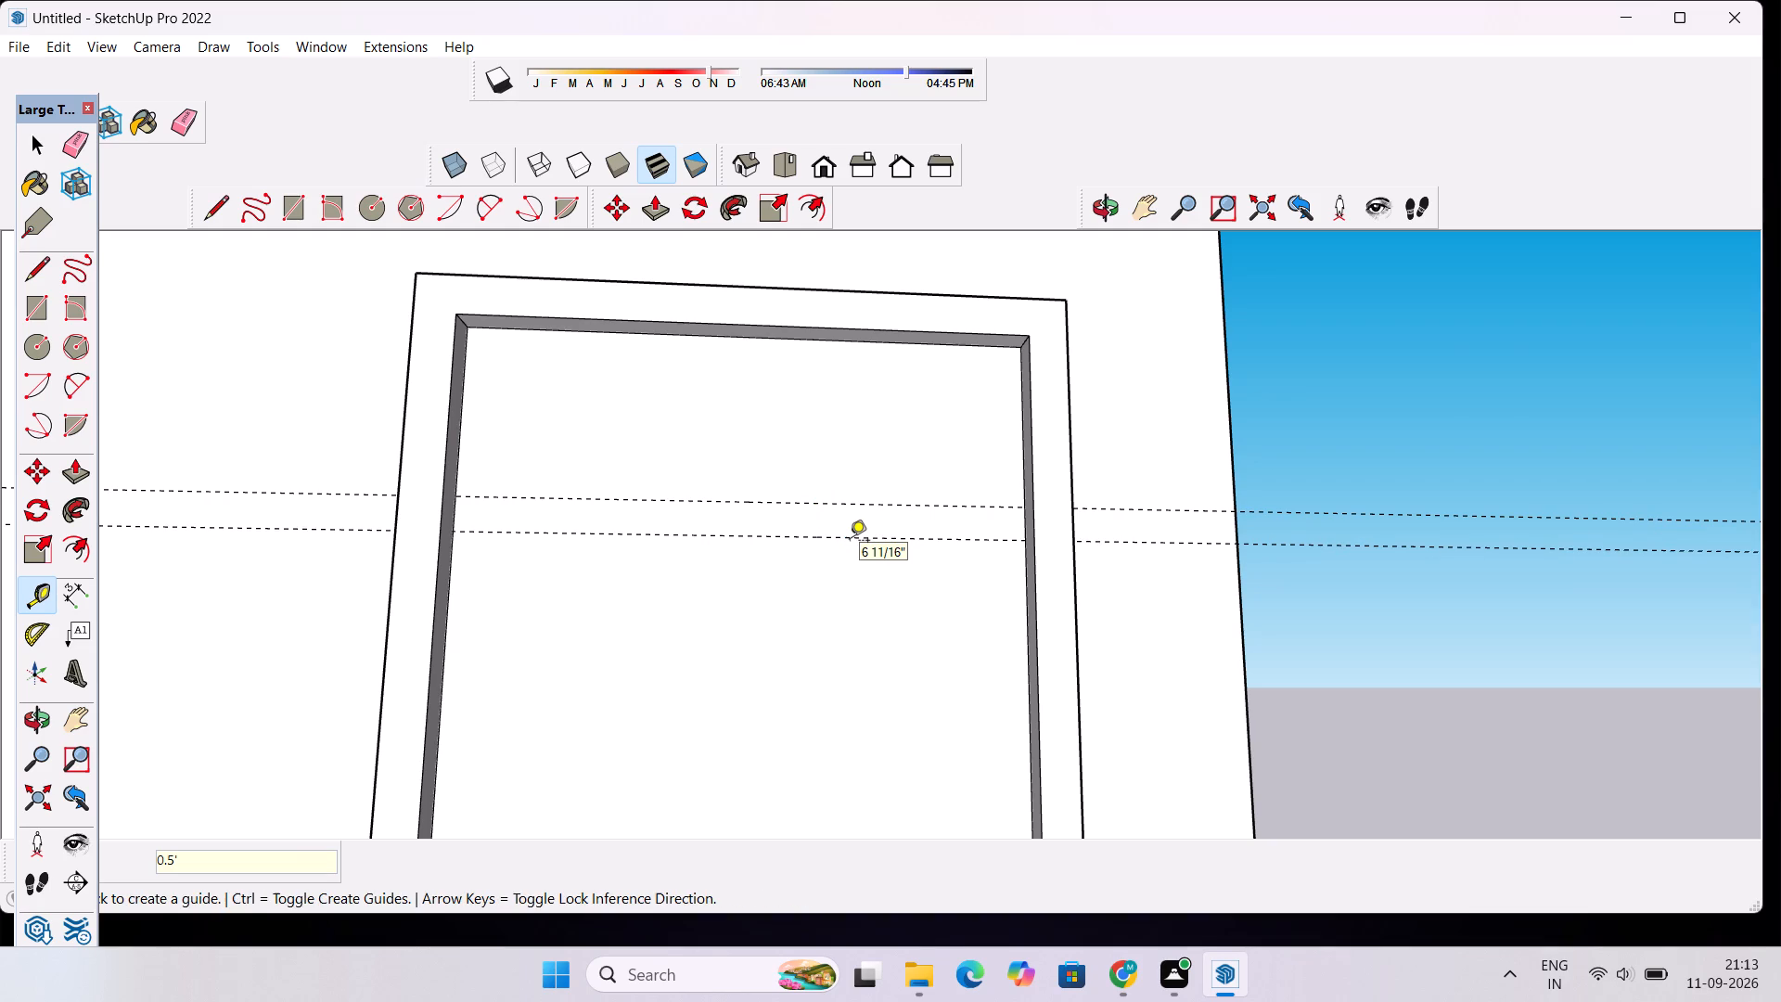
scroll(833, 542, "down", 8)
key("space")
Draw a rectangle between the two horizontal guides, spanning the full inner width of the frame on the recessed wall face.
left_click_drag(1106, 212, 1100, 231)
left_click_drag(1060, 368, 1044, 494)
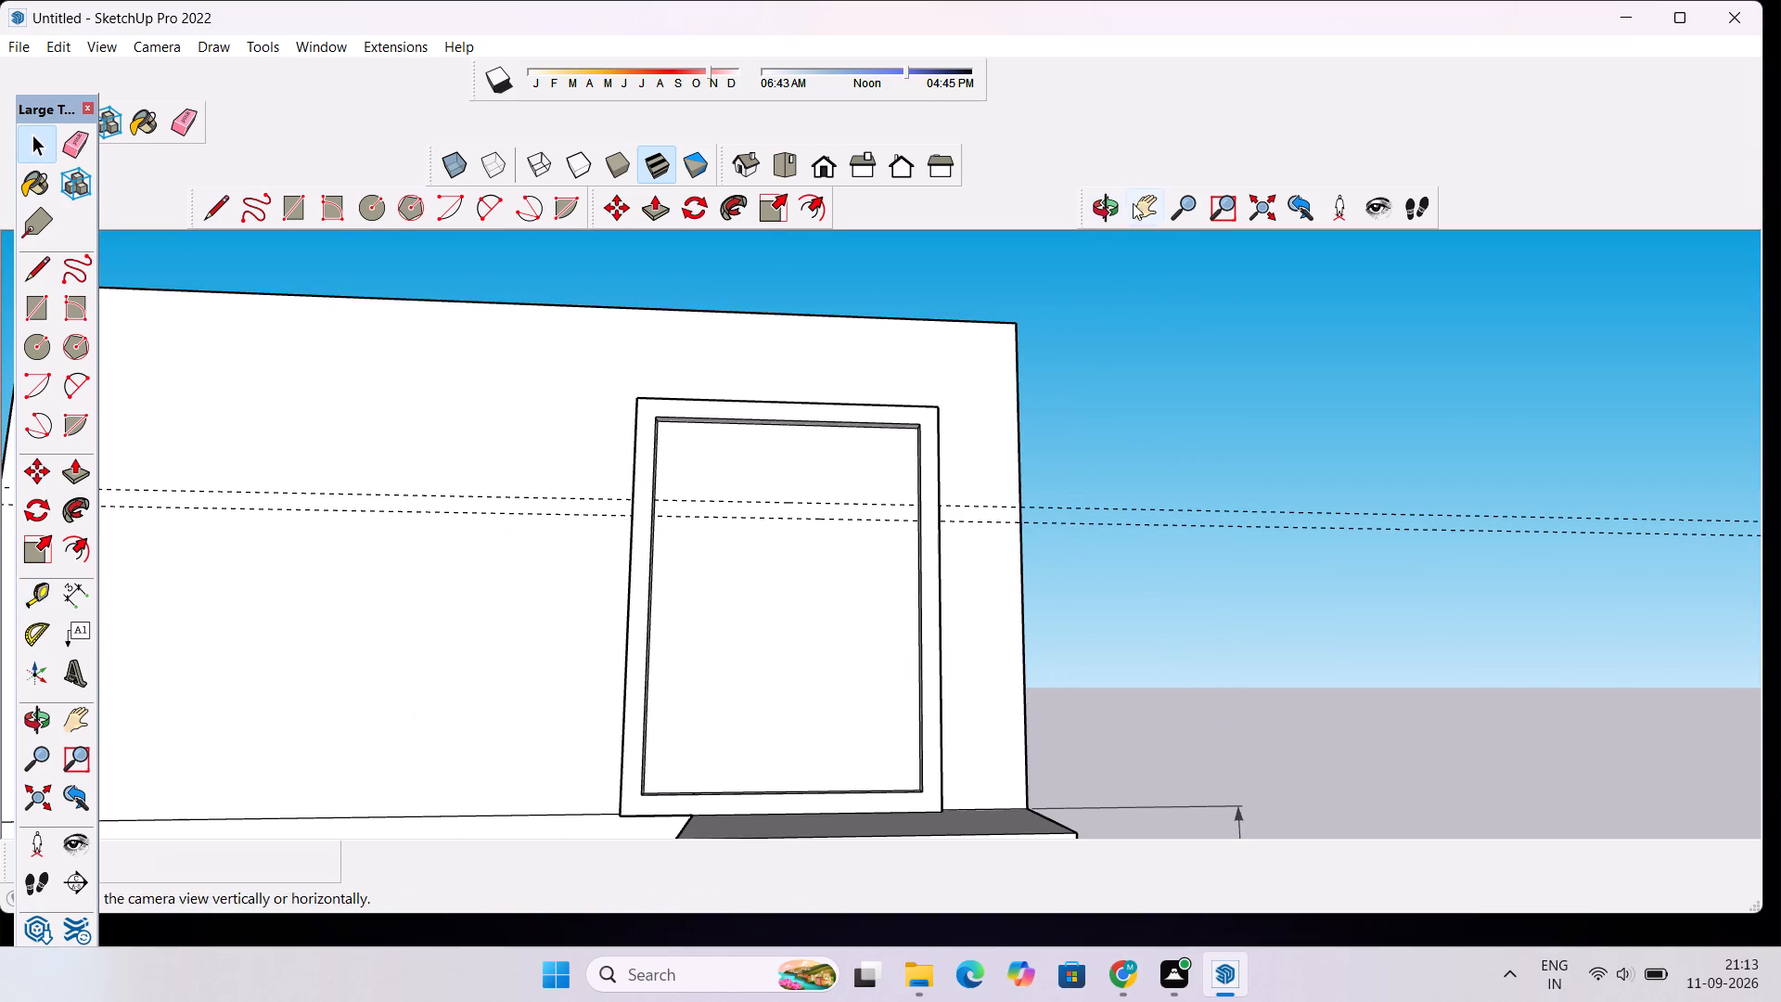
left_click(1094, 209)
left_click_drag(964, 418, 927, 548)
scroll(871, 551, "up", 6)
left_click_drag(746, 563, 840, 561)
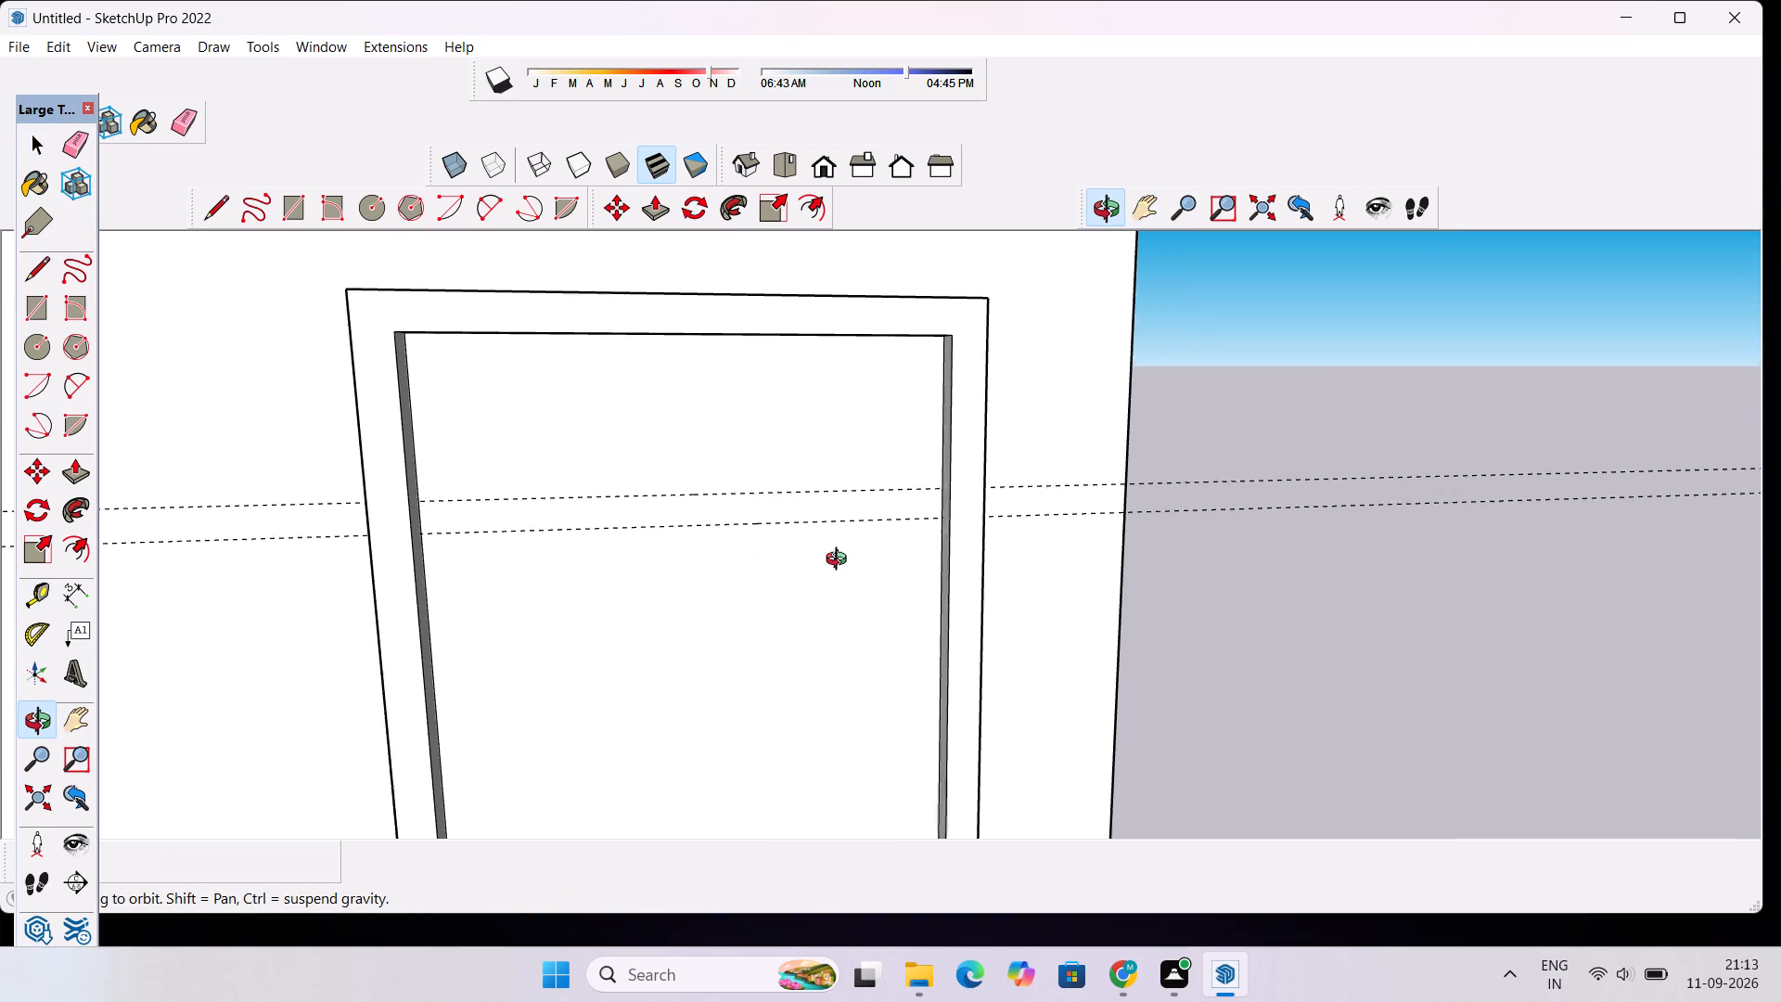
left_click_drag(840, 561, 879, 563)
scroll(920, 520, "up", 4)
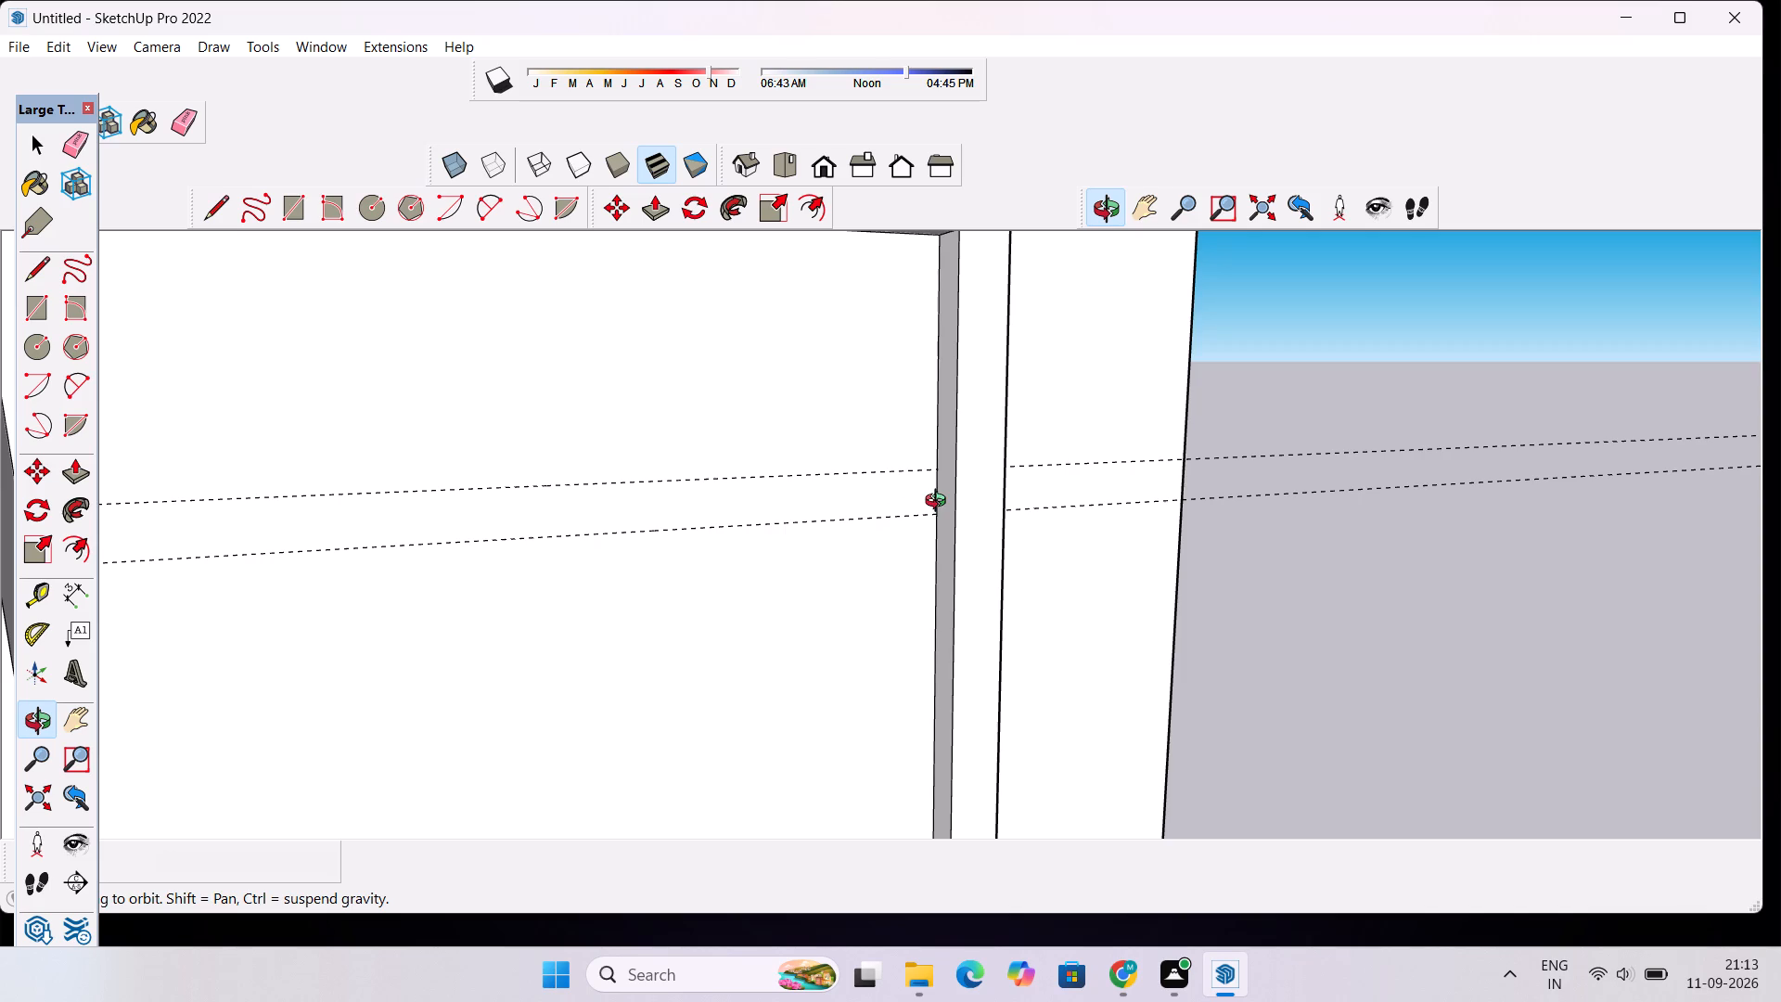
left_click_drag(1029, 518, 888, 528)
key("r")
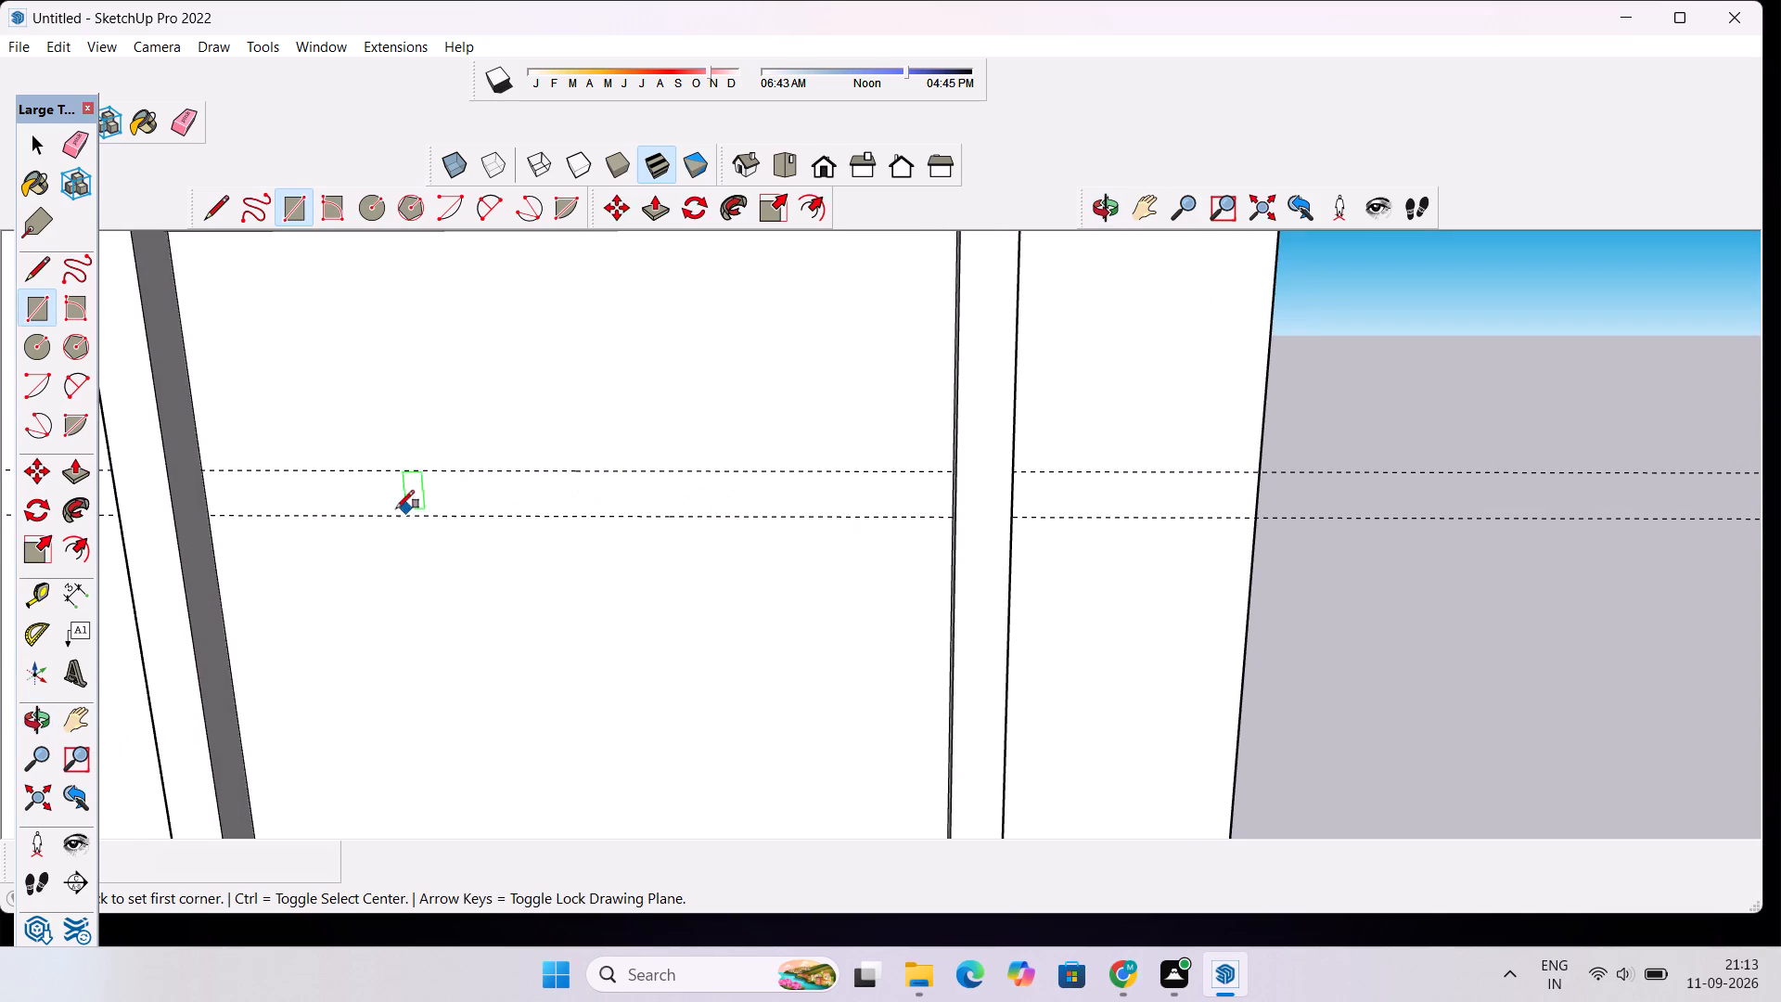
scroll(199, 474, "up", 5)
left_click(203, 470)
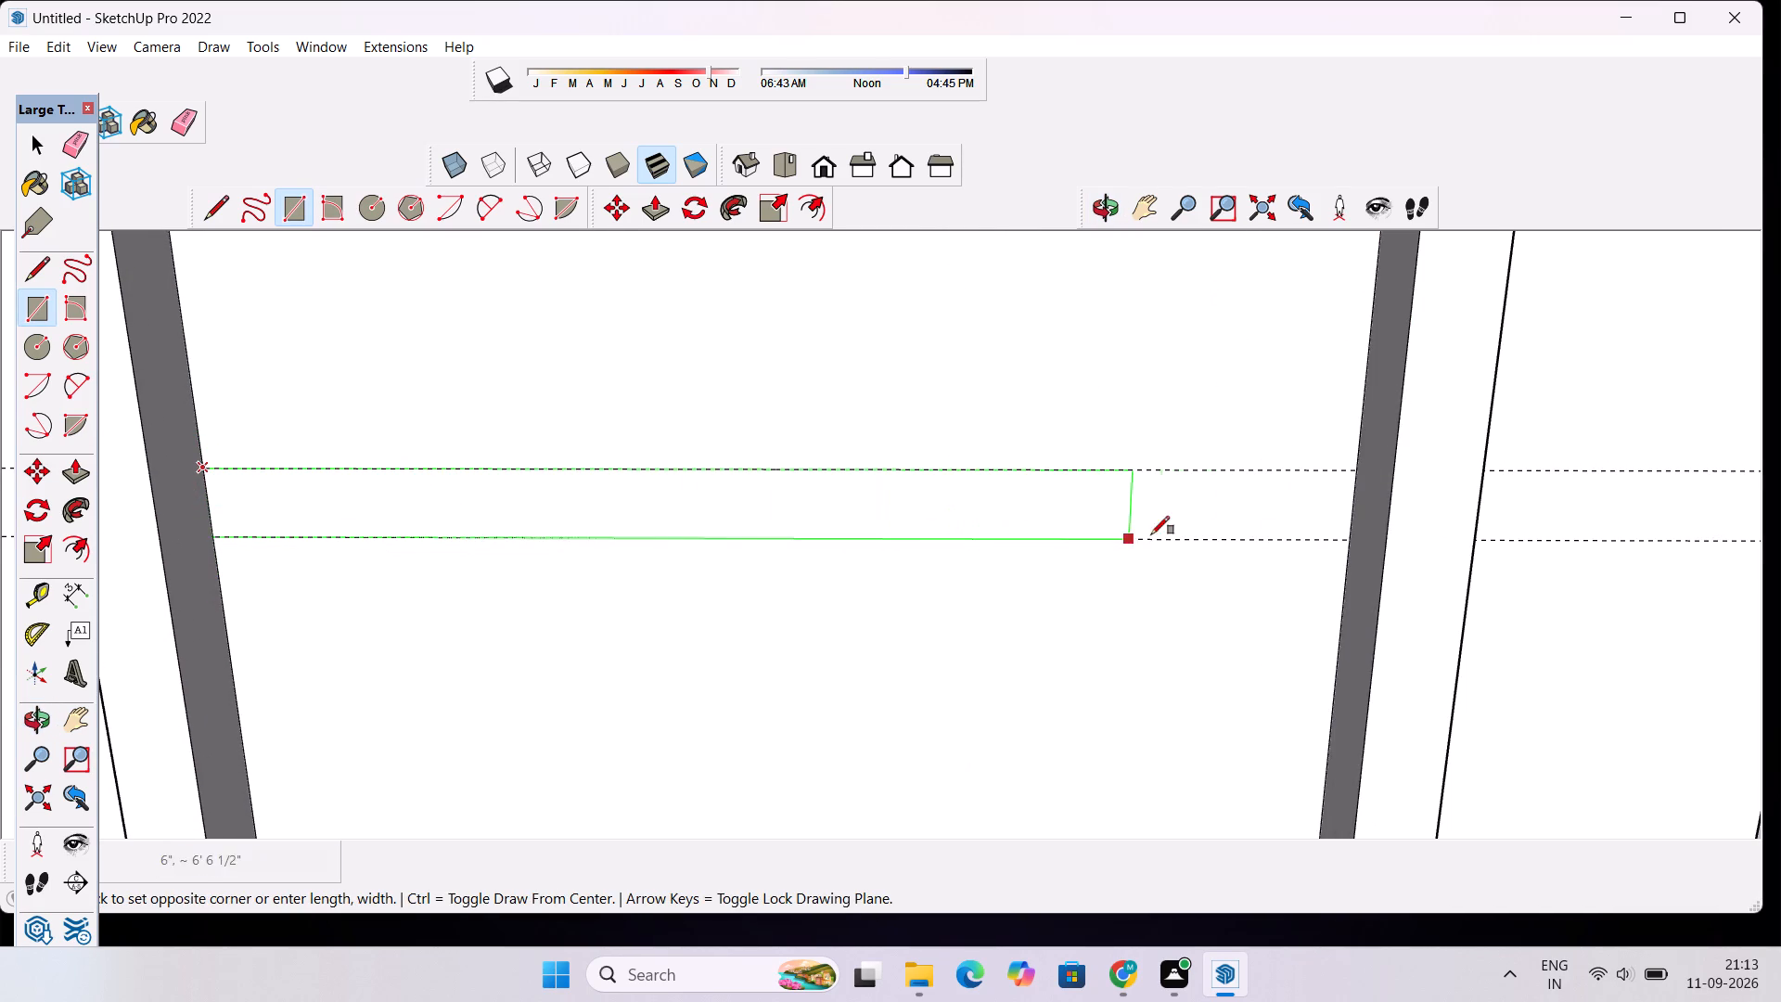
scroll(1316, 539, "up", 2)
left_click(1363, 539)
Push/Pull the horizontal strip outward by 6", flush with the frame's front face, to form a crossbar.
scroll(1073, 565, "down", 2)
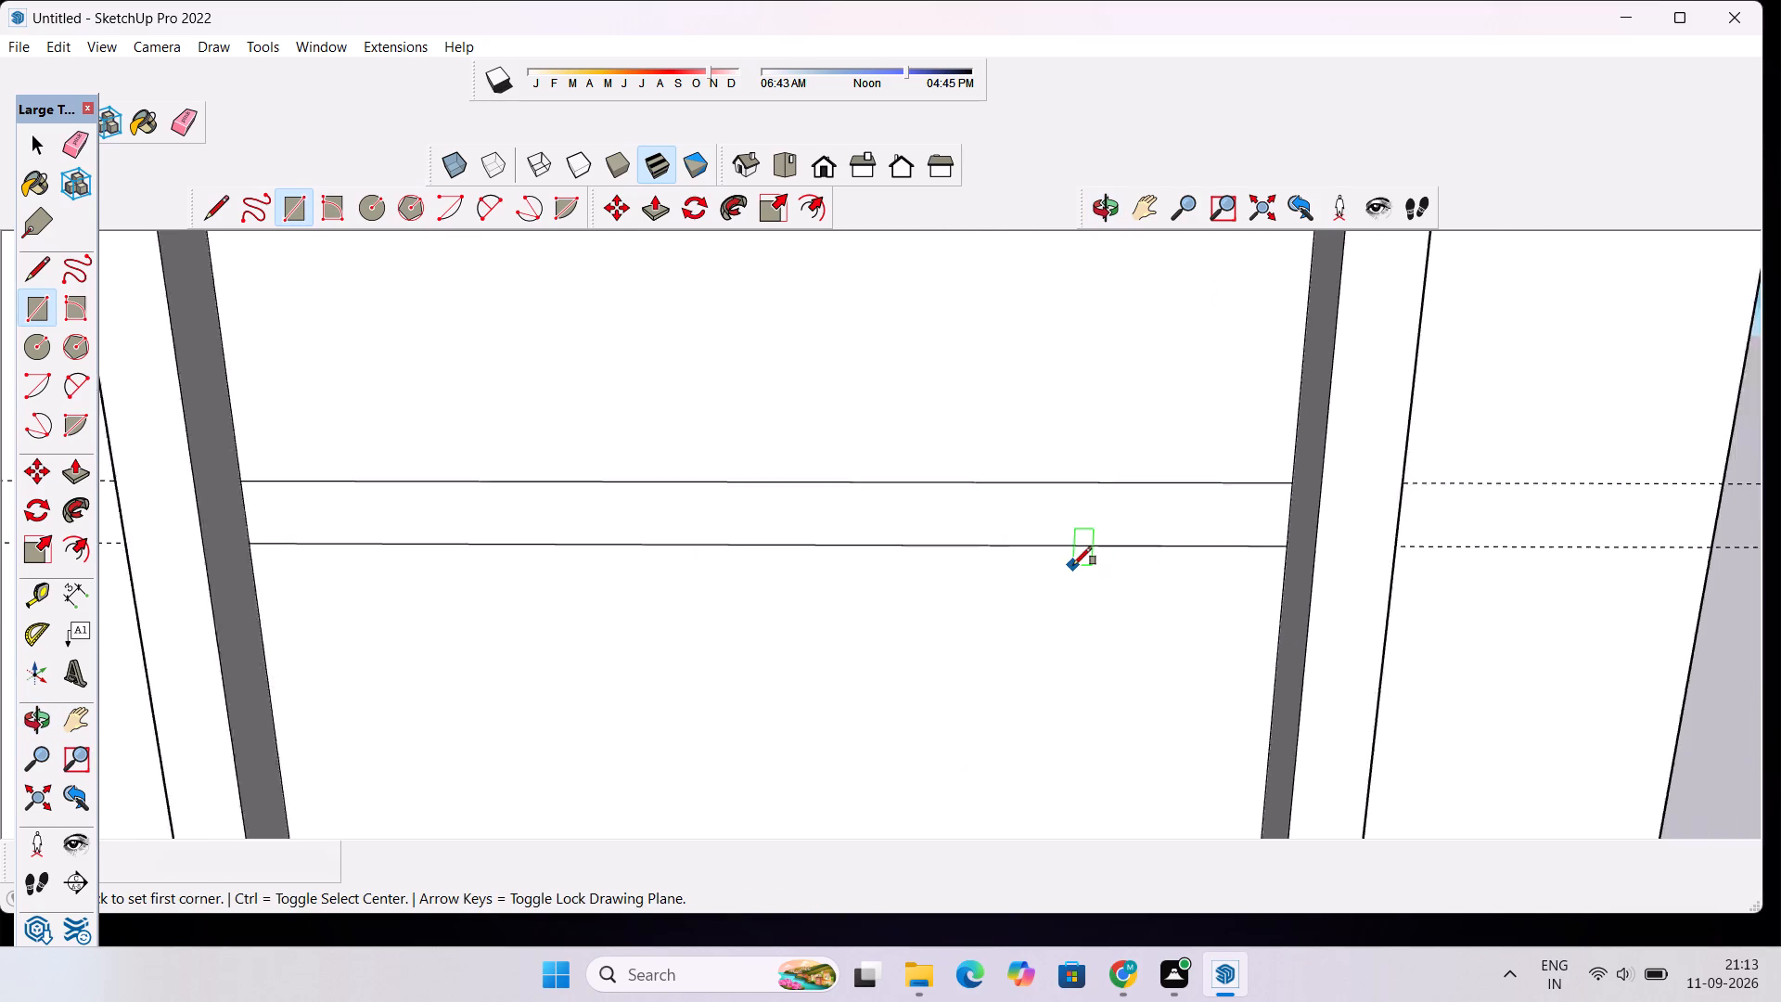
scroll(1073, 565, "down", 6)
scroll(982, 569, "down", 4)
left_click(1089, 202)
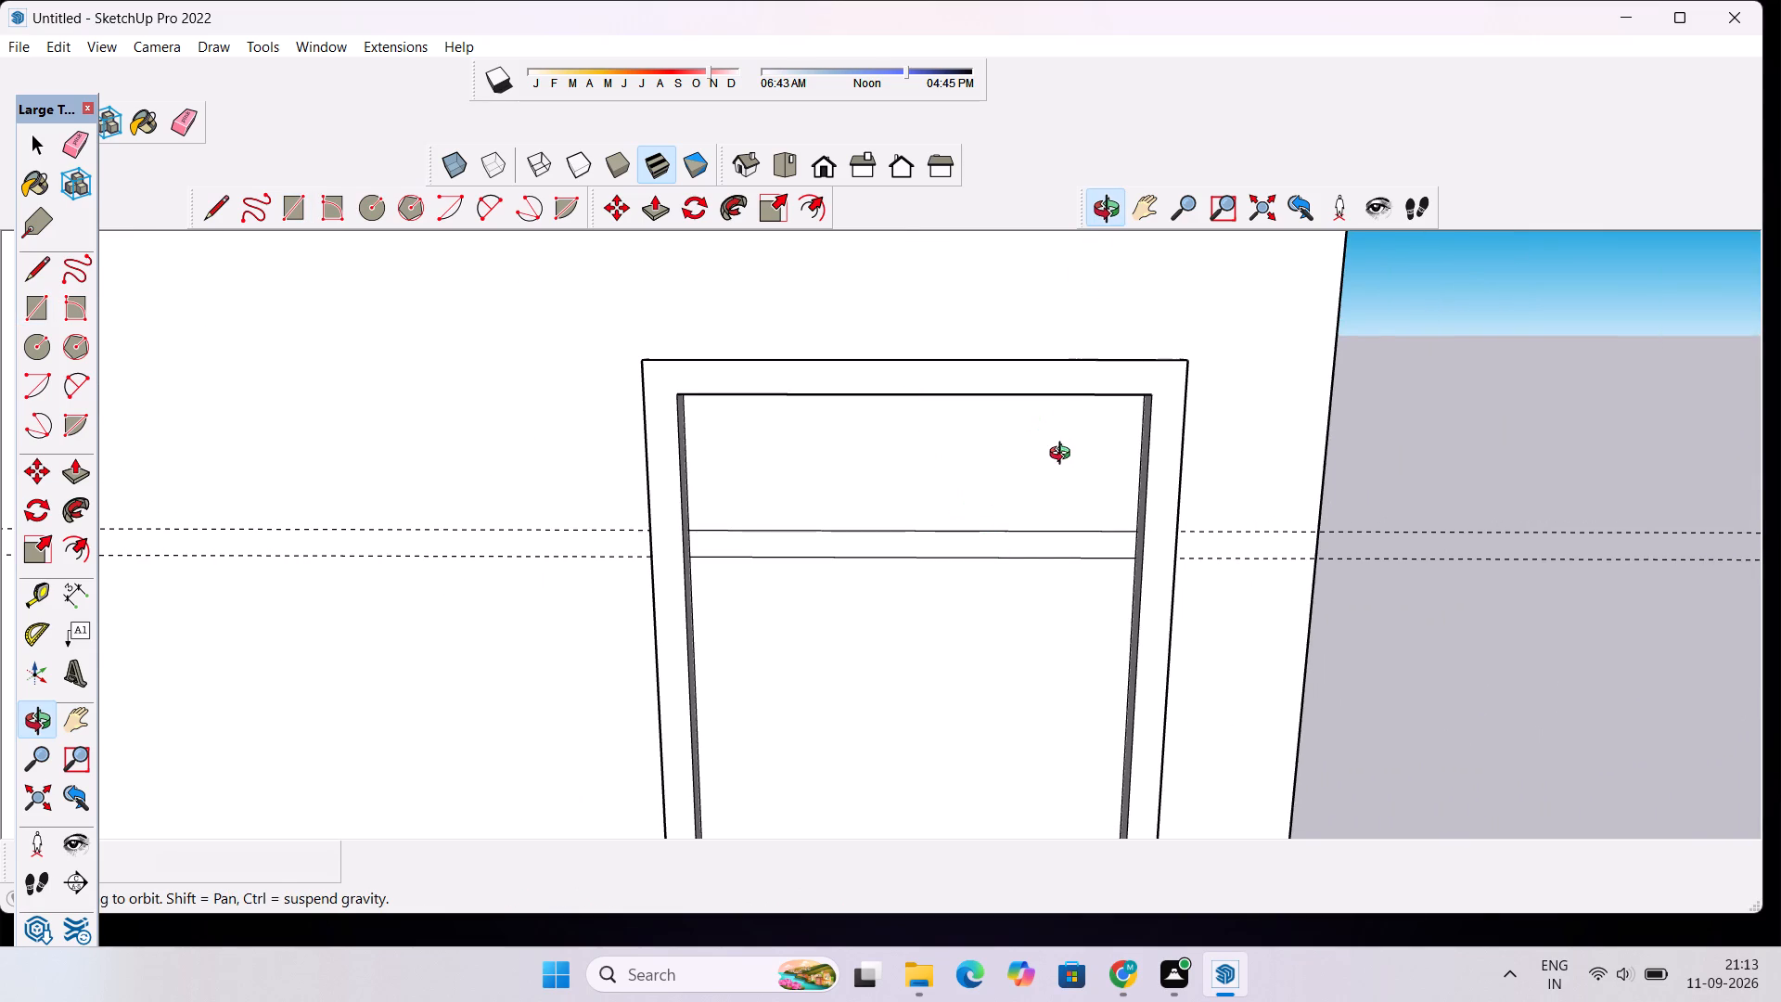
left_click_drag(1064, 456, 1057, 427)
scroll(895, 475, "down", 4)
scroll(873, 611, "up", 5)
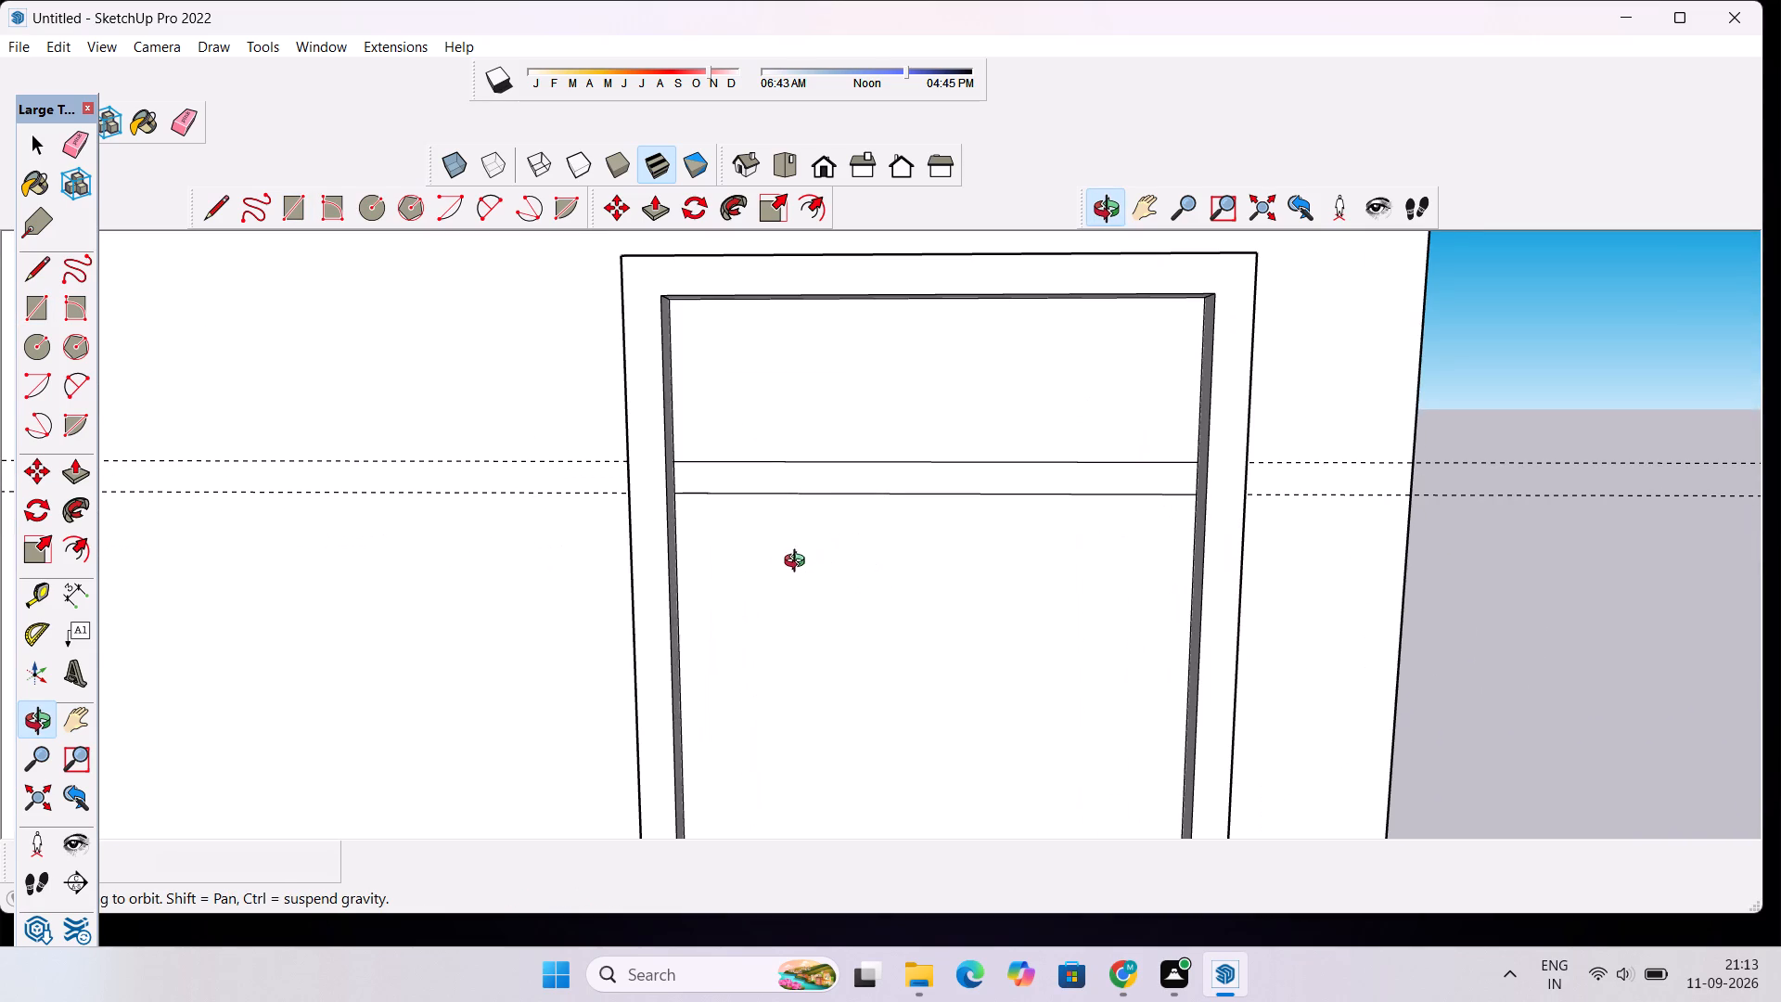
key("p")
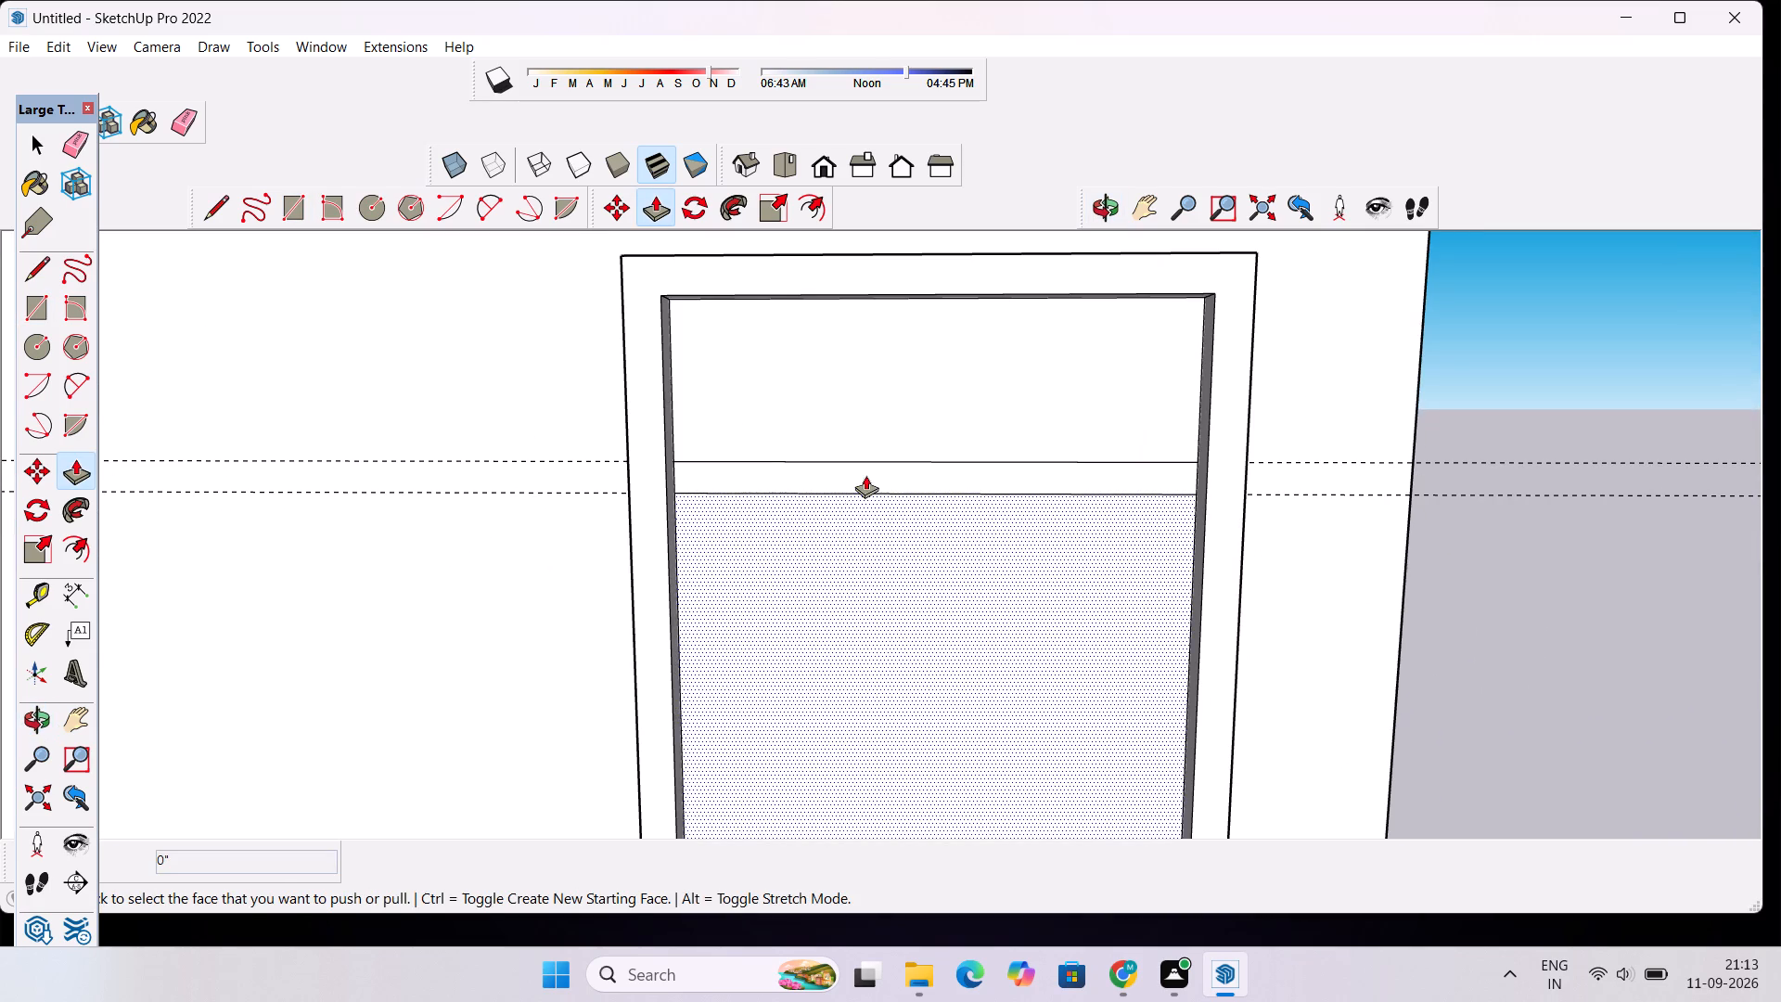
left_click(865, 475)
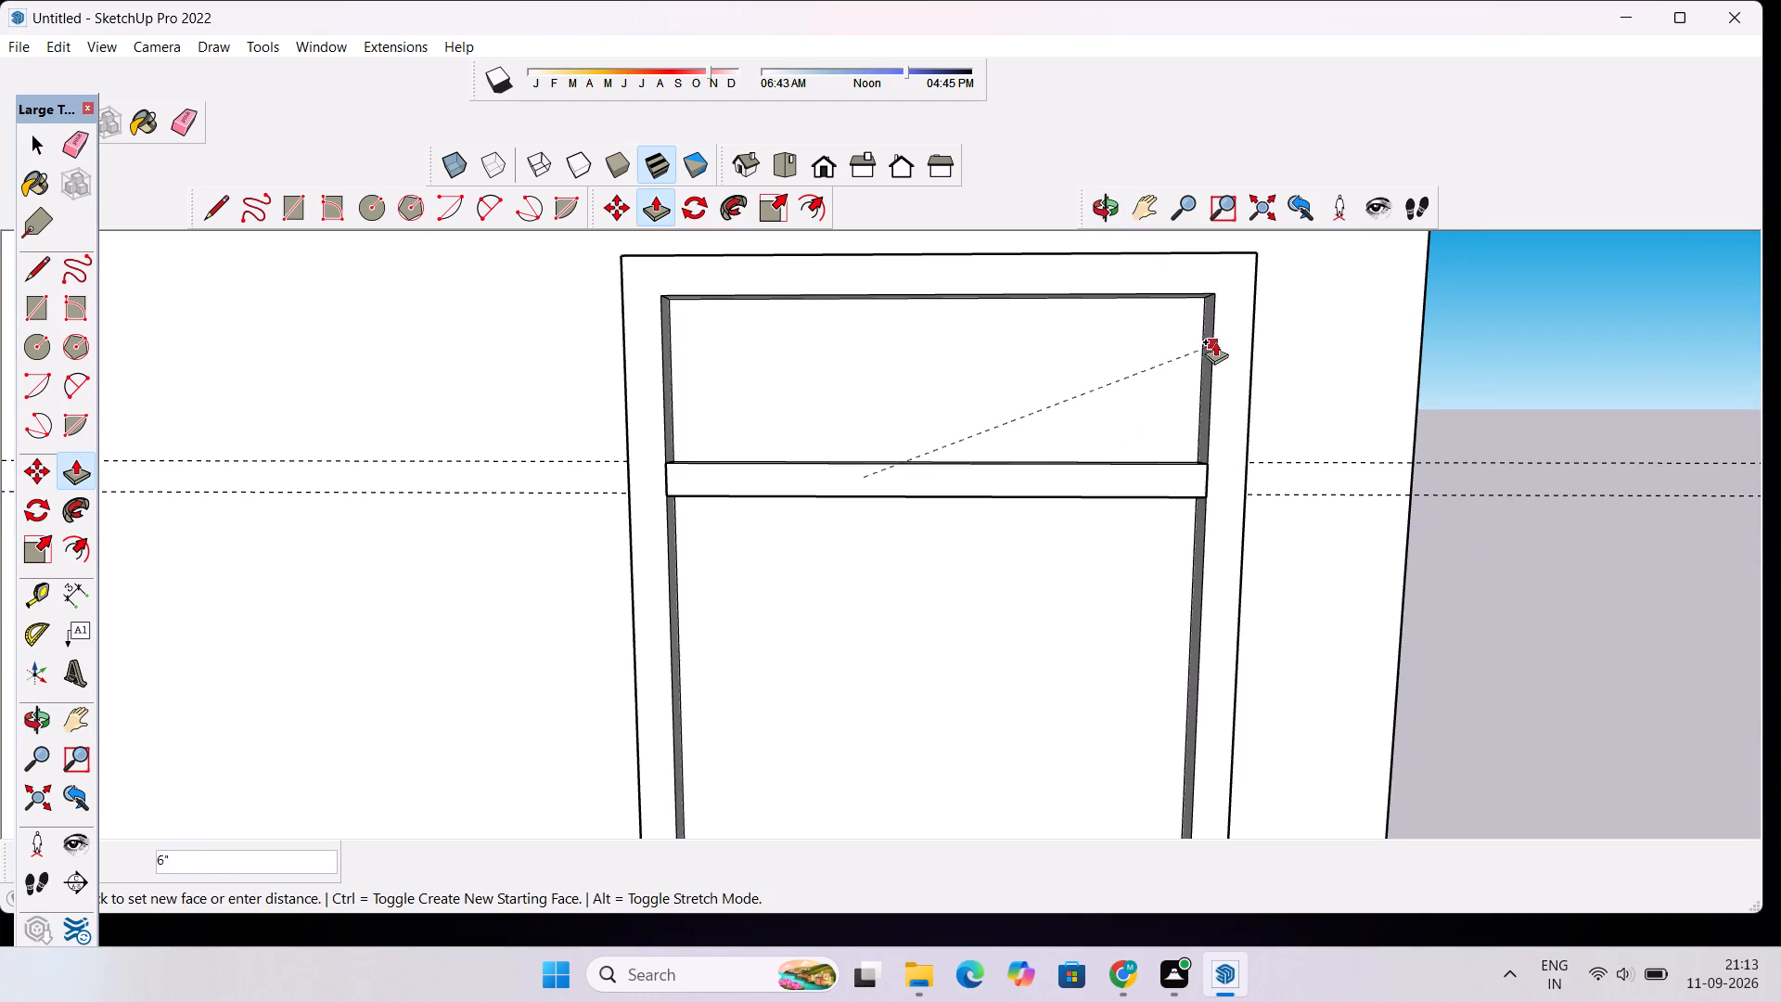
left_click(1227, 331)
scroll(949, 505, "down", 6)
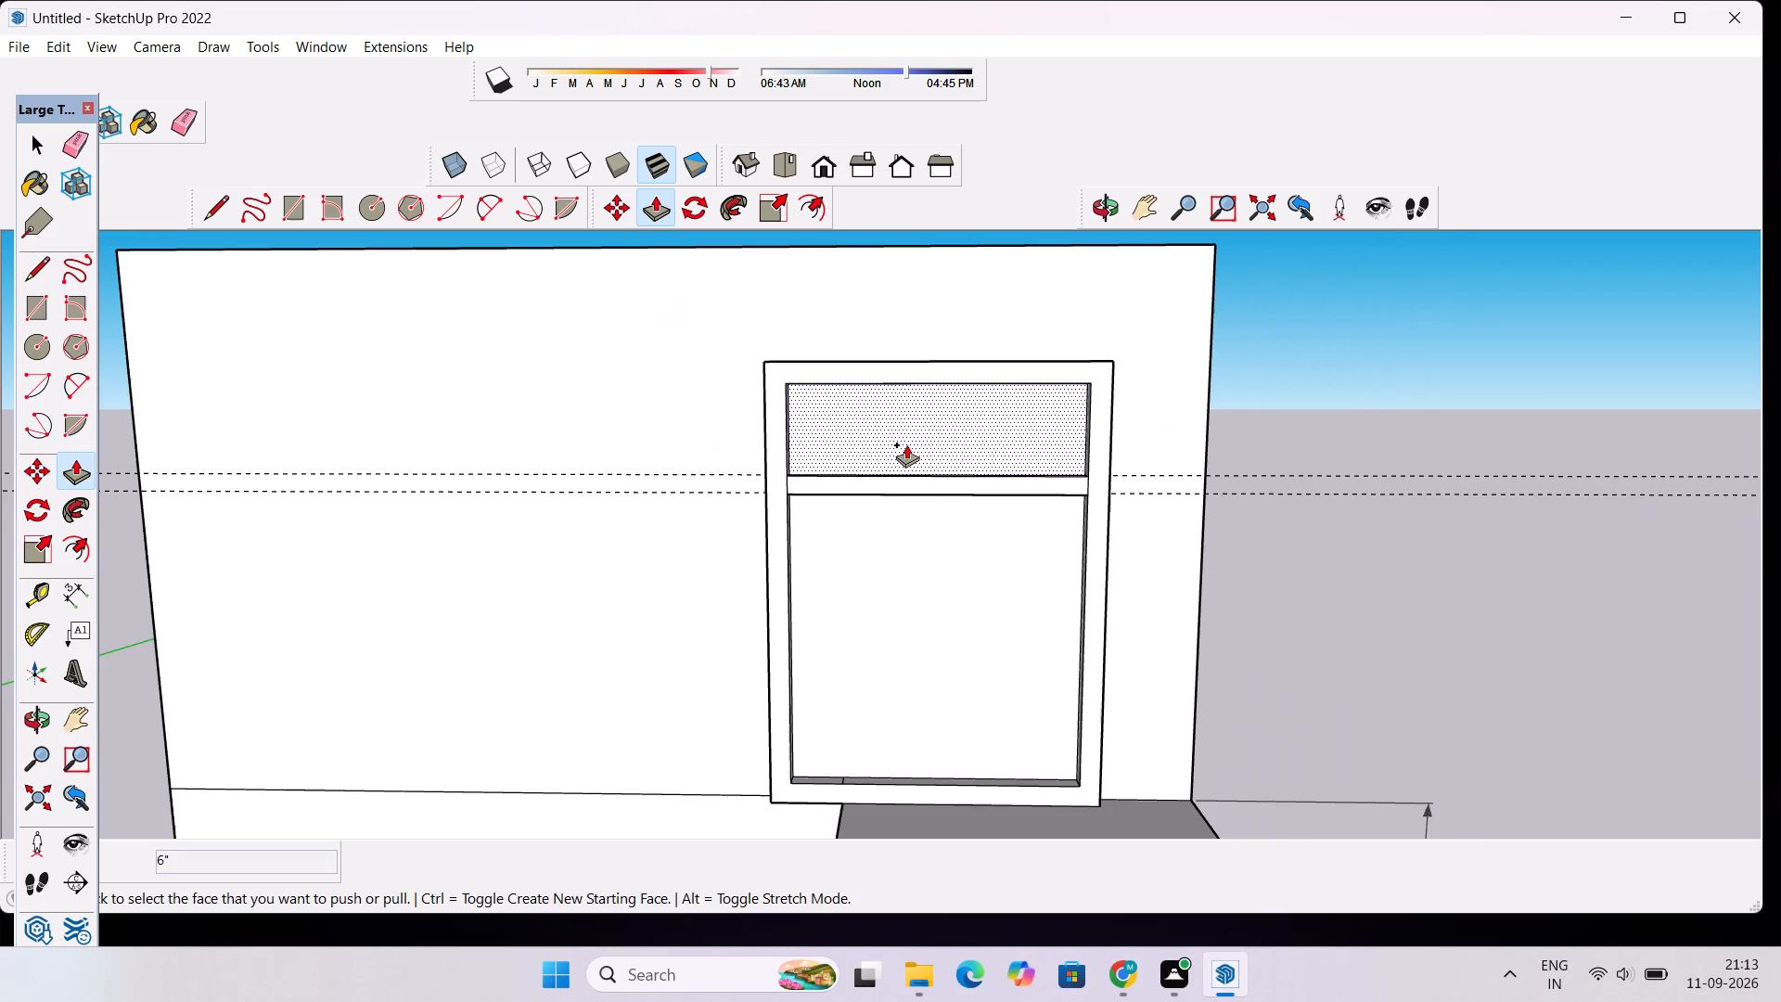
scroll(852, 467, "up", 3)
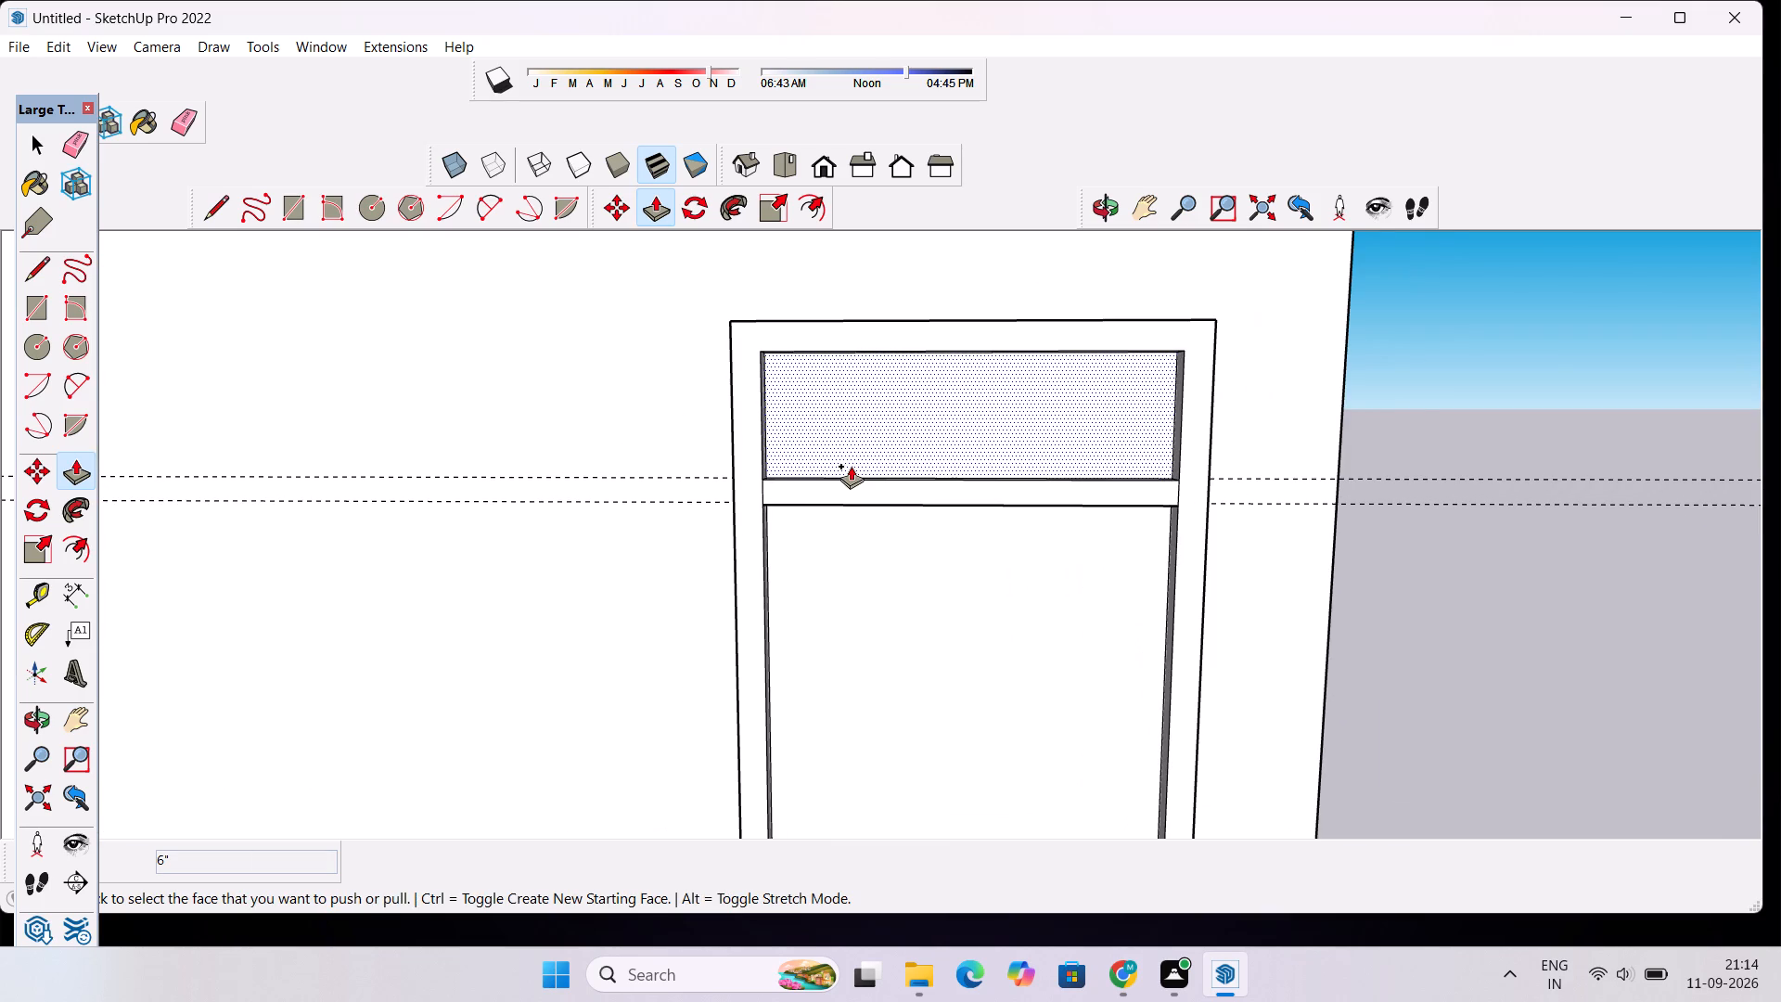
scroll(844, 436, "up", 3)
key("space")
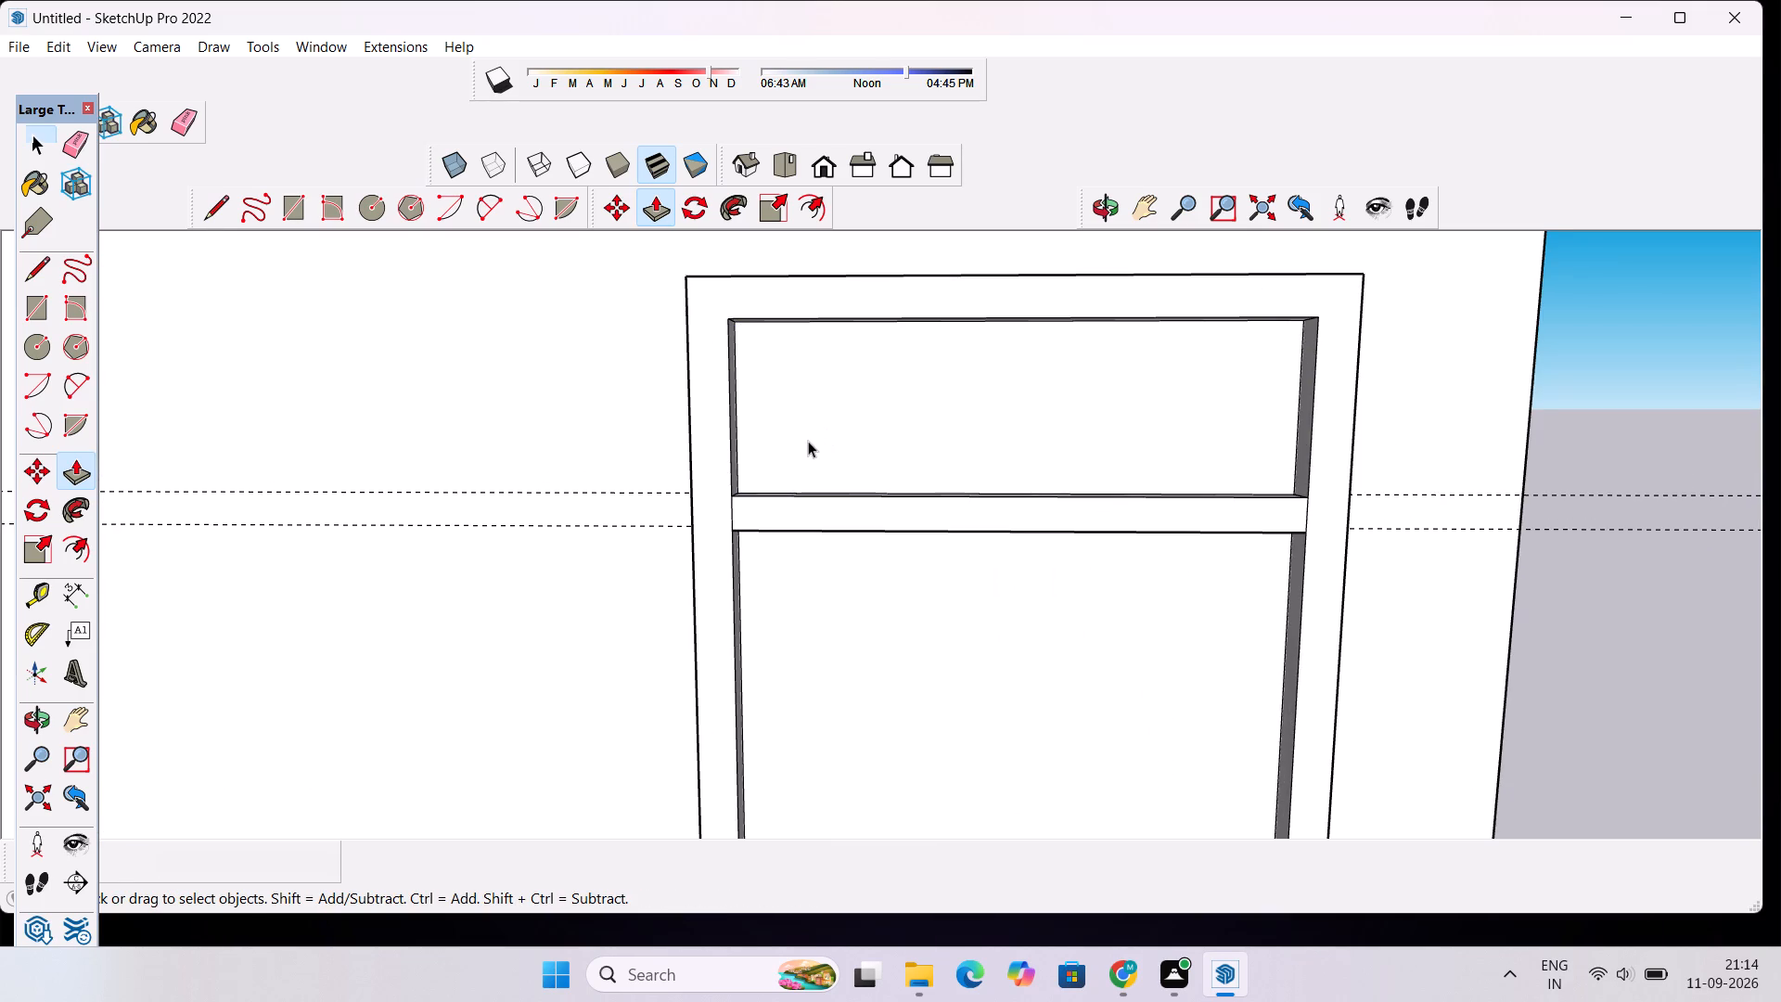
Place a horizontal guide 1' 3" below the inner top edge, halfway down the upper opening's recessed face.
key("t")
scroll(994, 346, "up", 3)
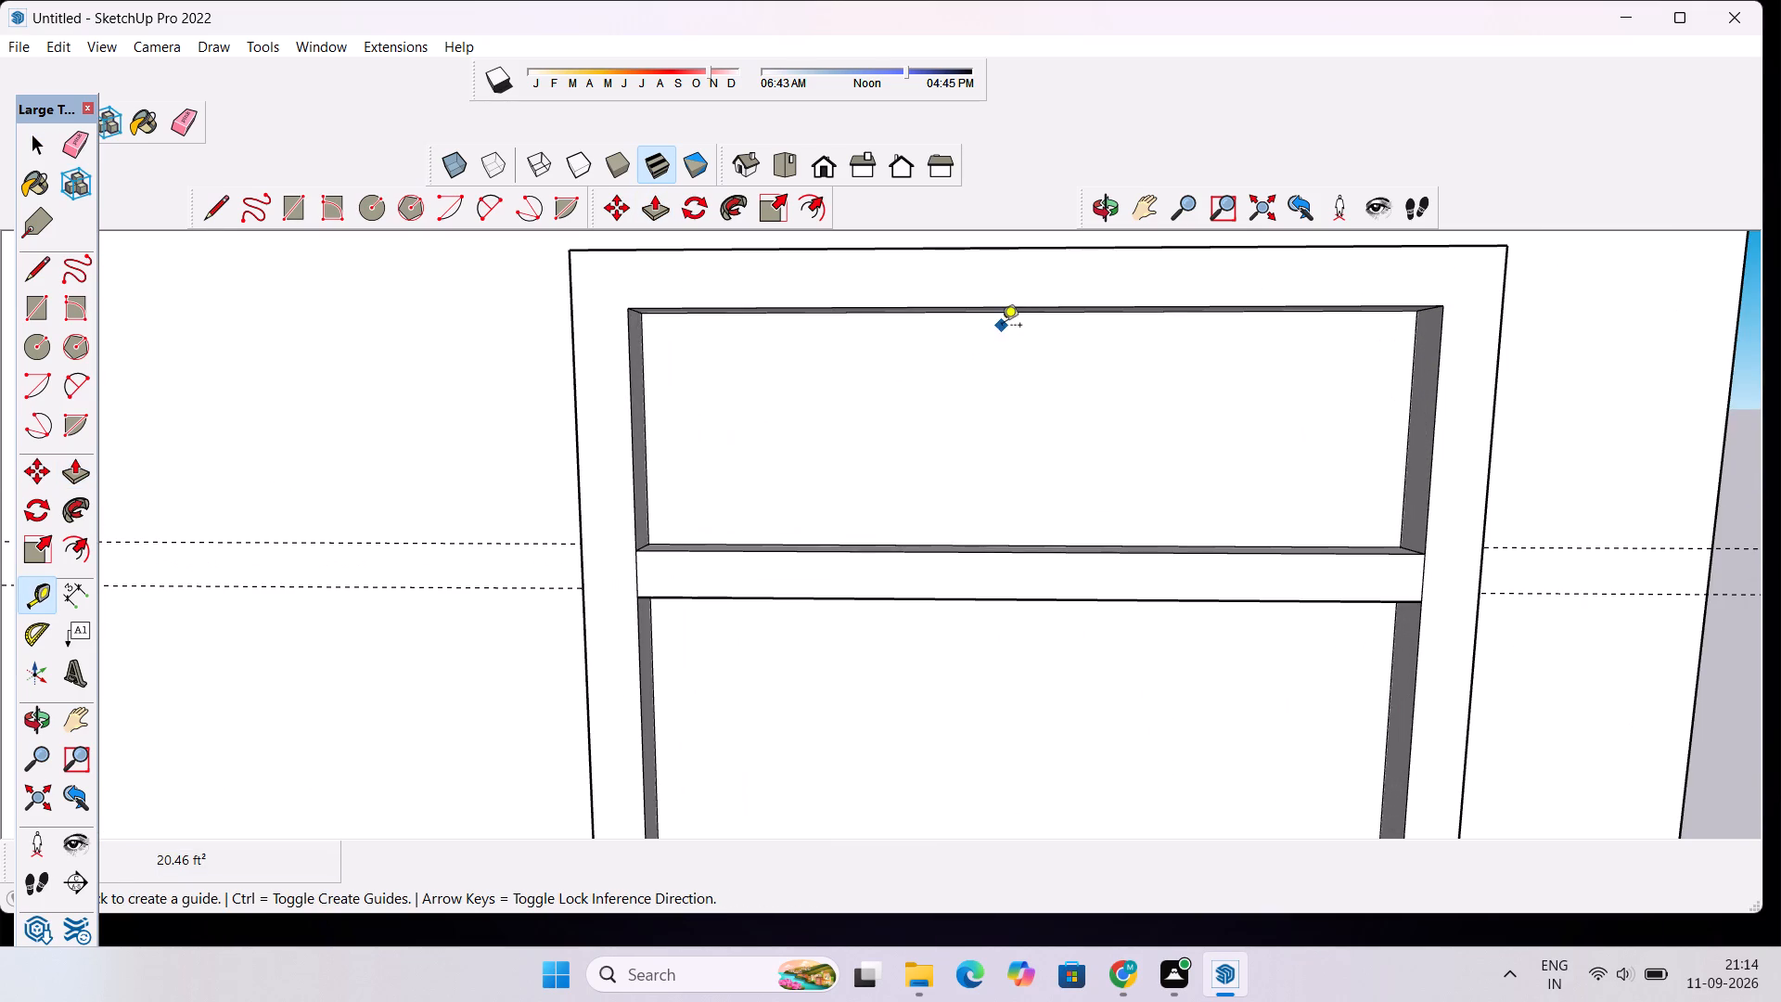
scroll(1002, 317, "up", 9)
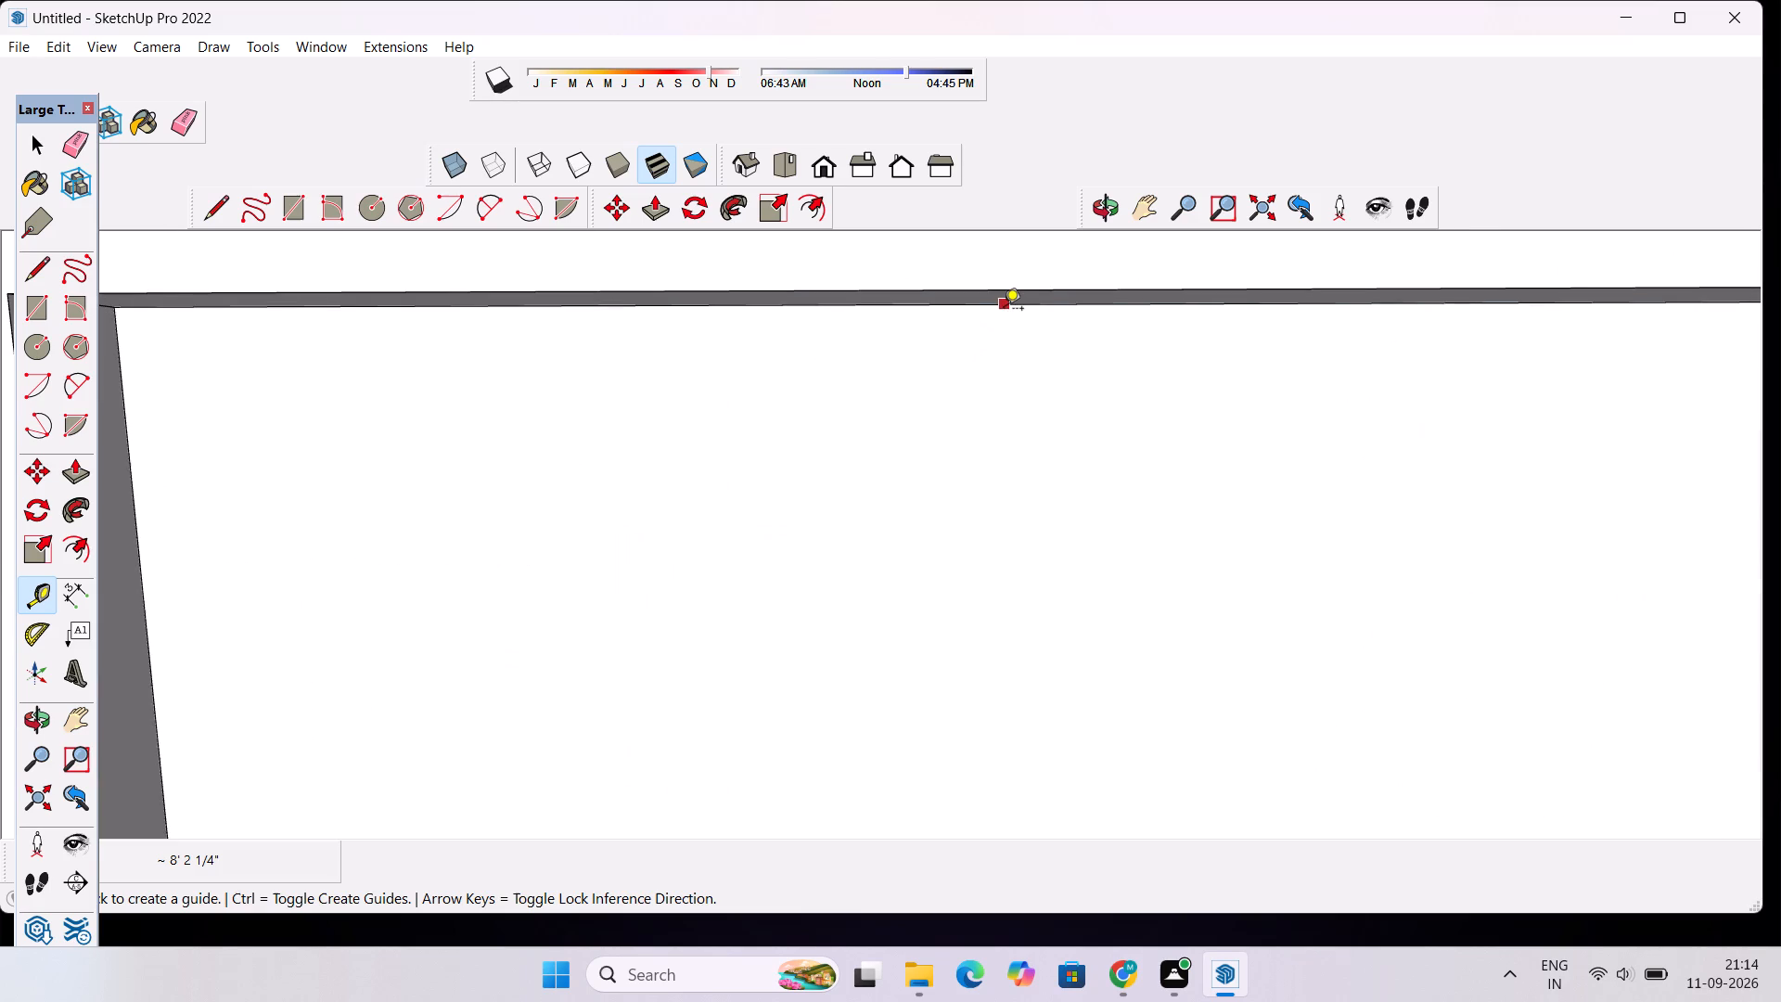
left_click(1004, 310)
scroll(997, 361, "down", 8)
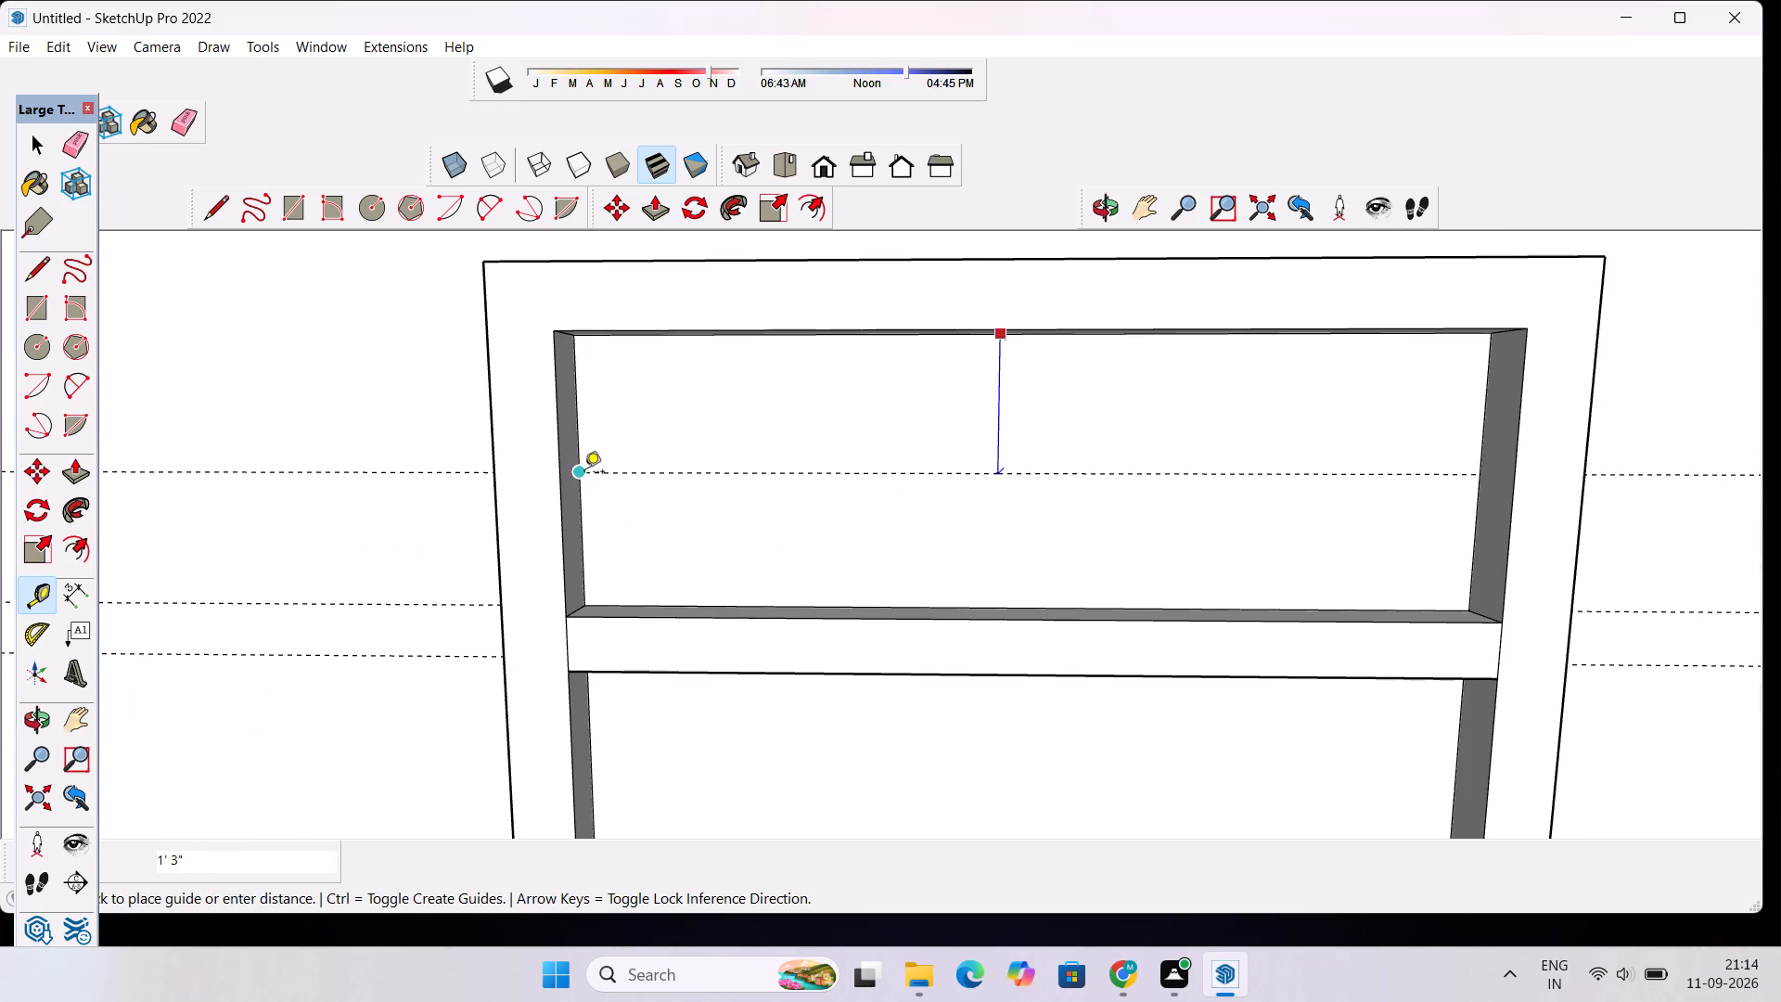
left_click(584, 473)
Place another horizontal guide 3" below the middle guide in the frame's upper opening.
scroll(990, 444, "up", 2)
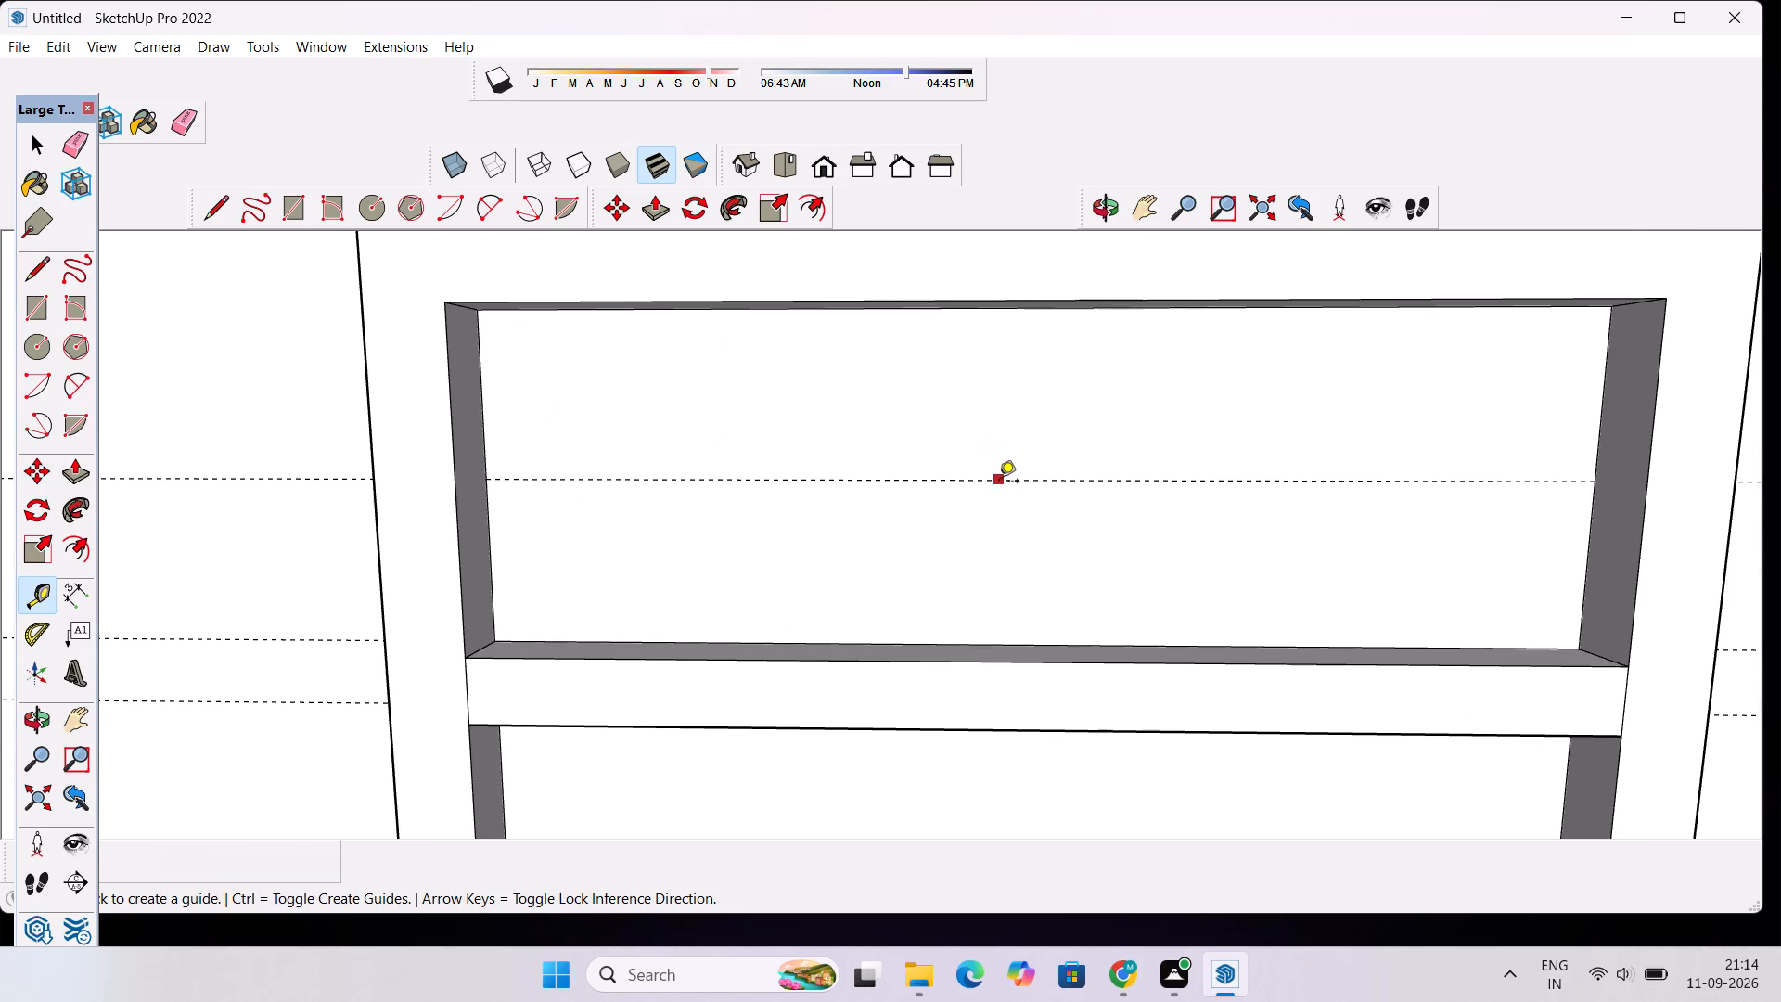
left_click(999, 482)
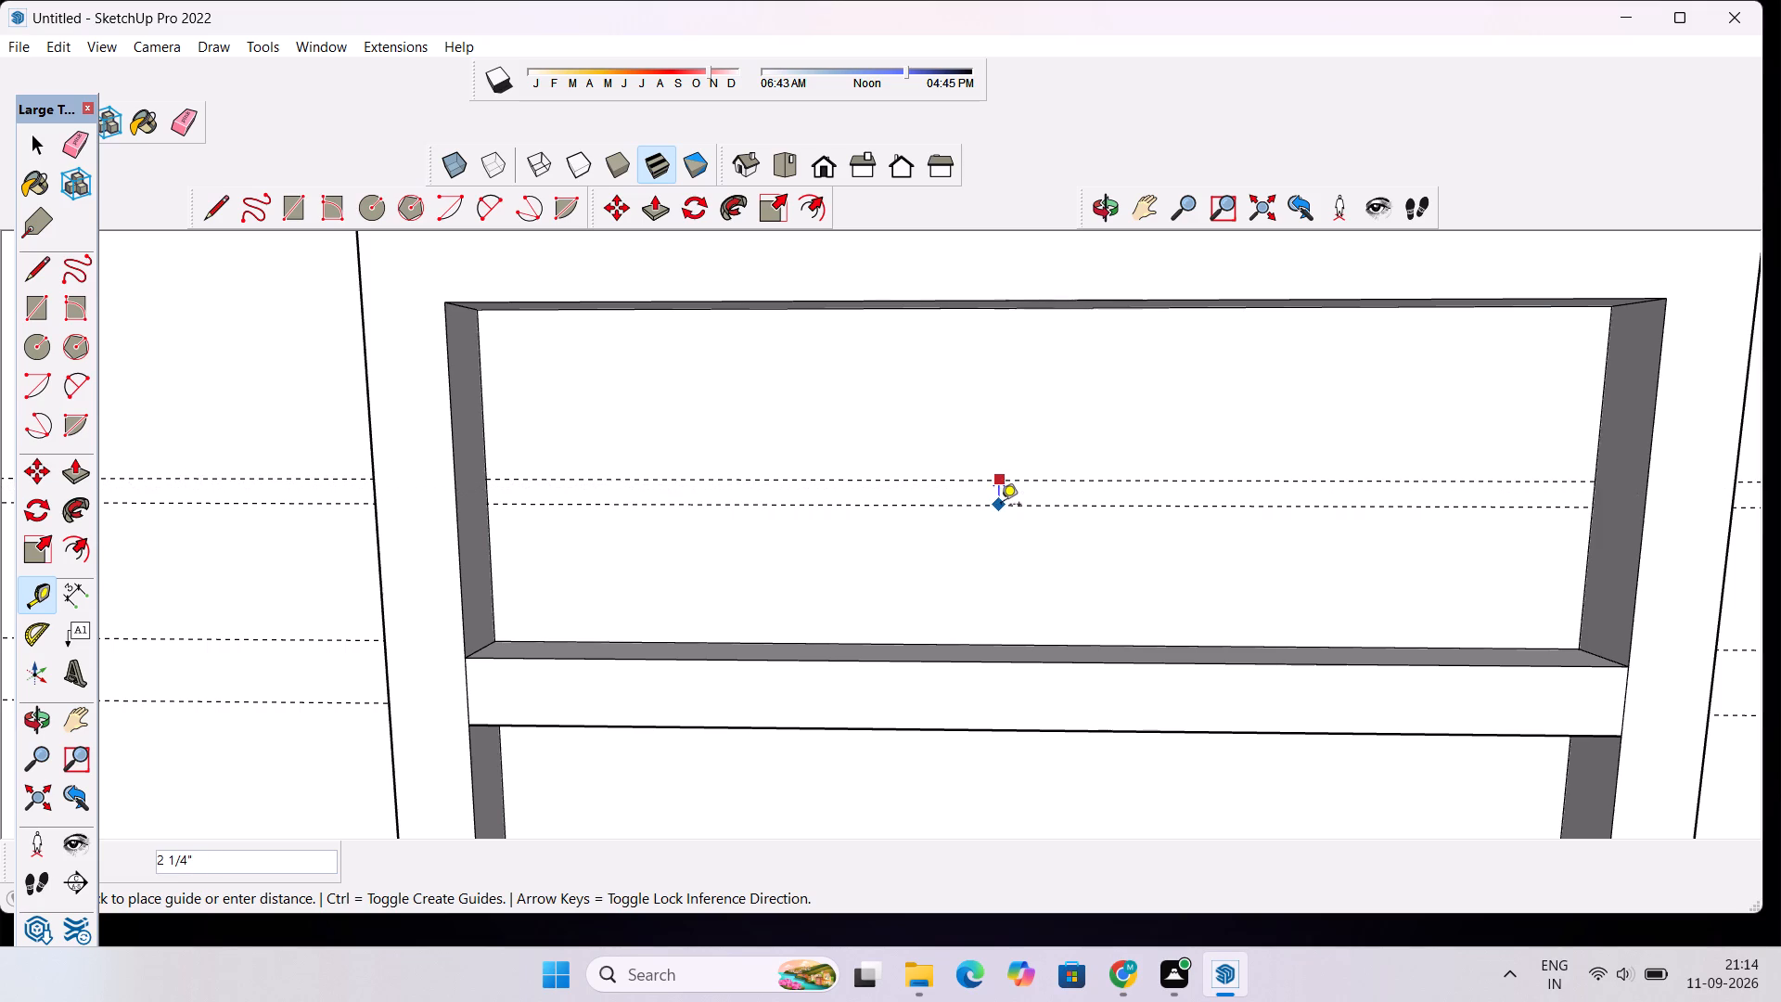
type("3\"")
key("Return")
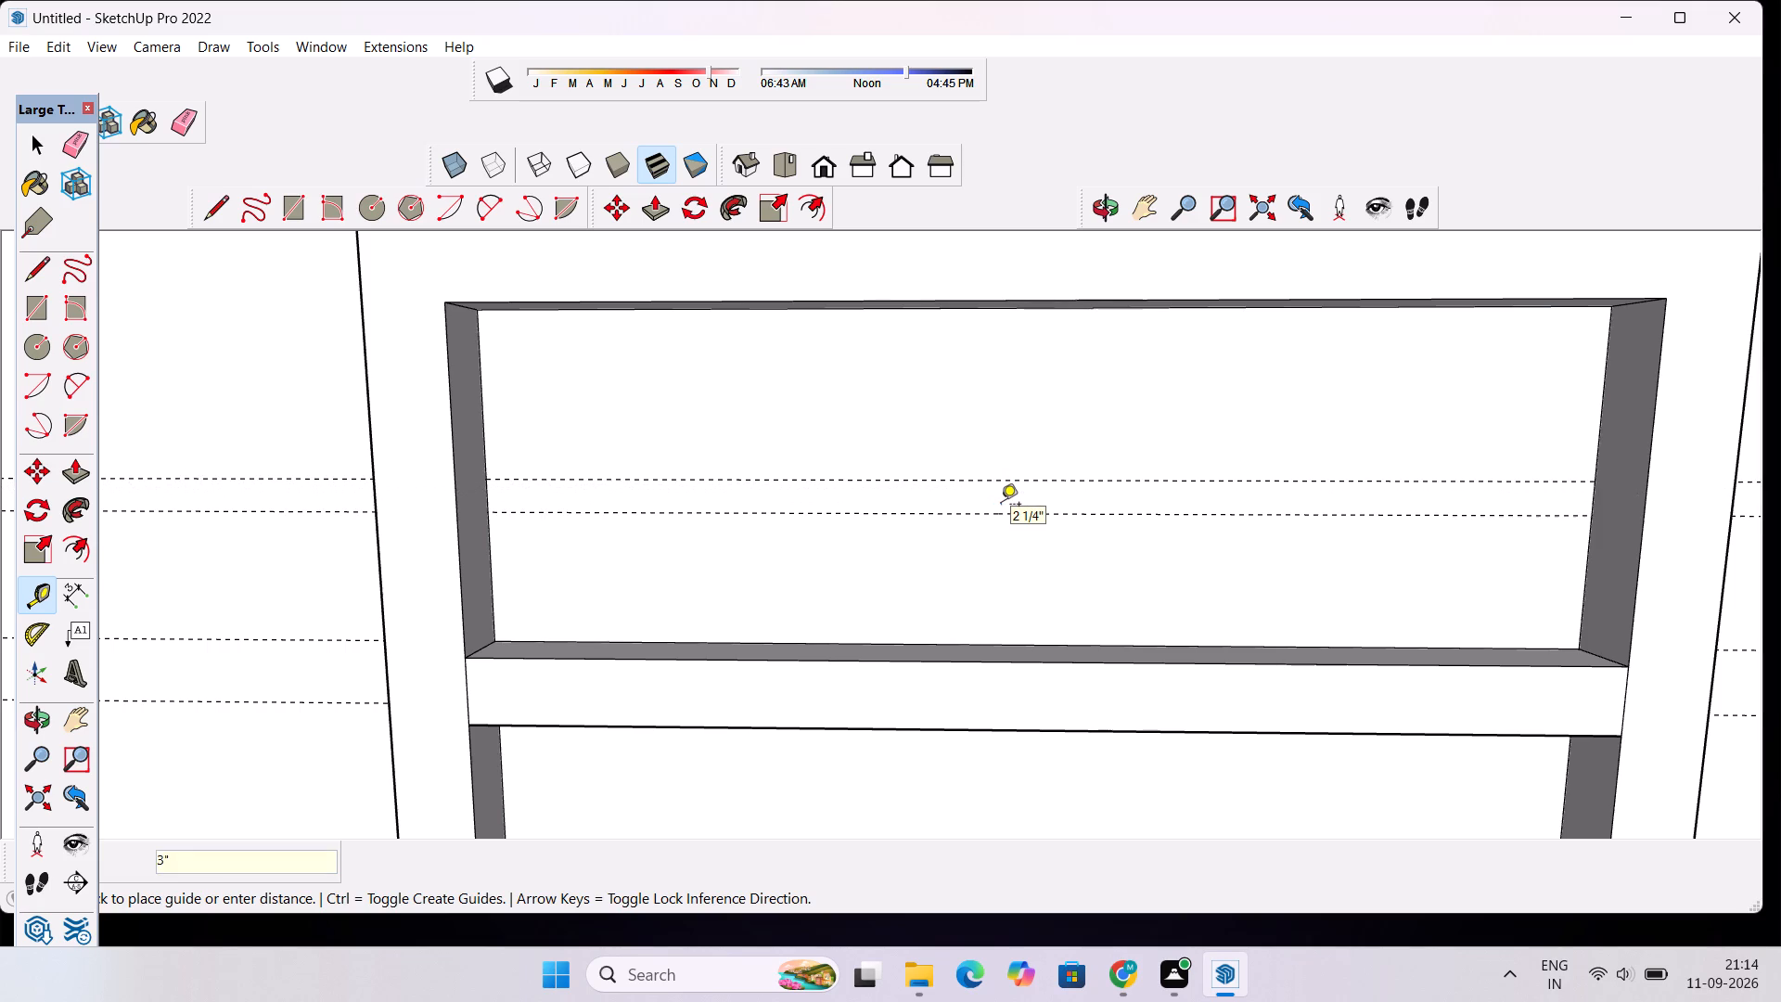
scroll(963, 490, "down", 7)
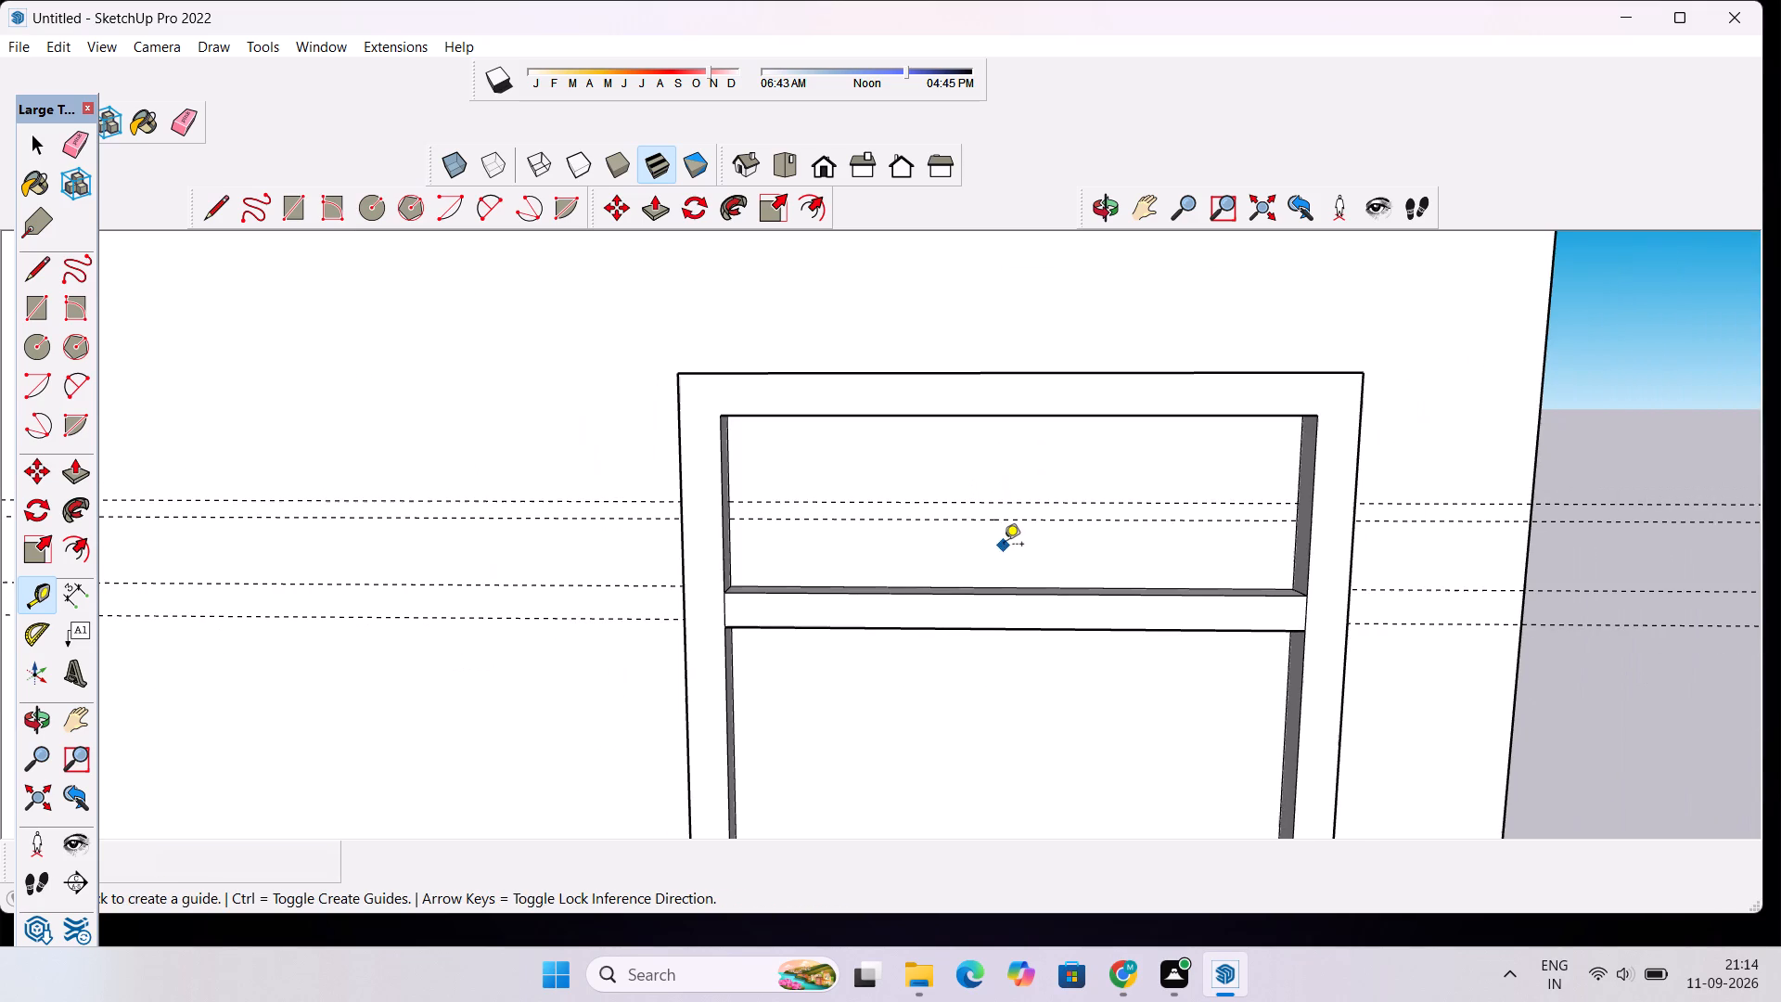
scroll(986, 544, "up", 1)
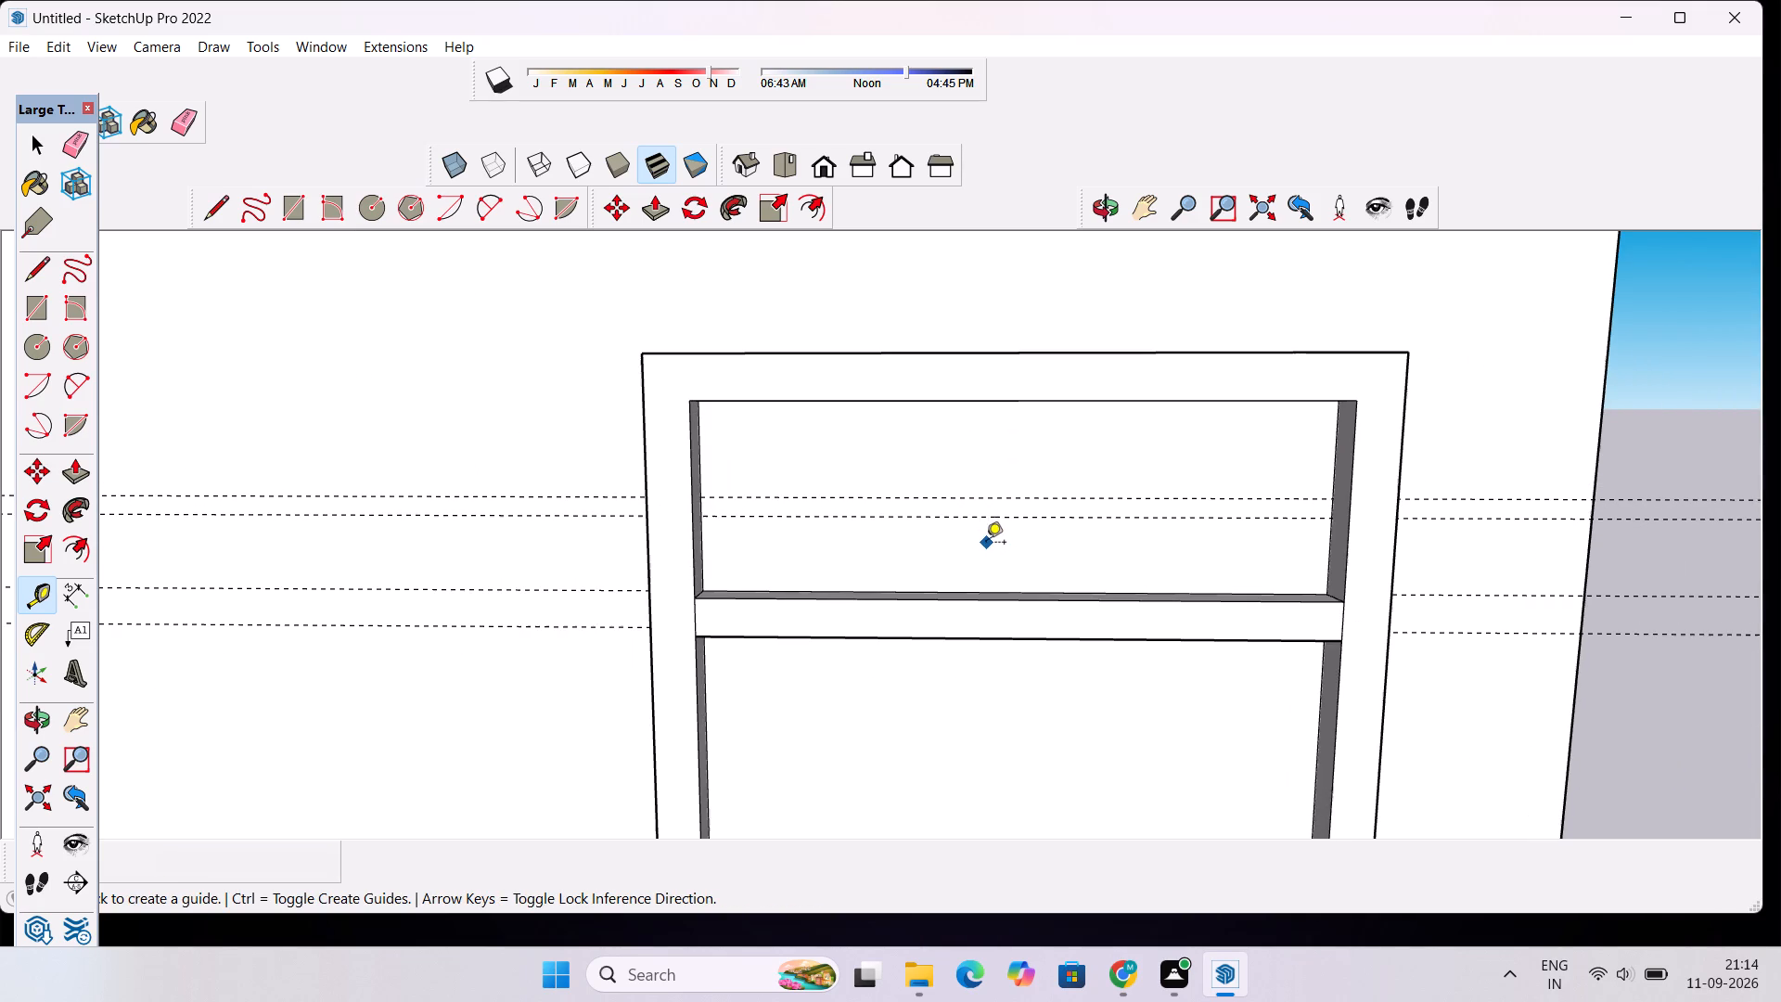
key("space")
Draw two horizontal lines along the 3"-spaced guides, each spanning the upper opening's full inner width.
key("l")
scroll(762, 507, "up", 5)
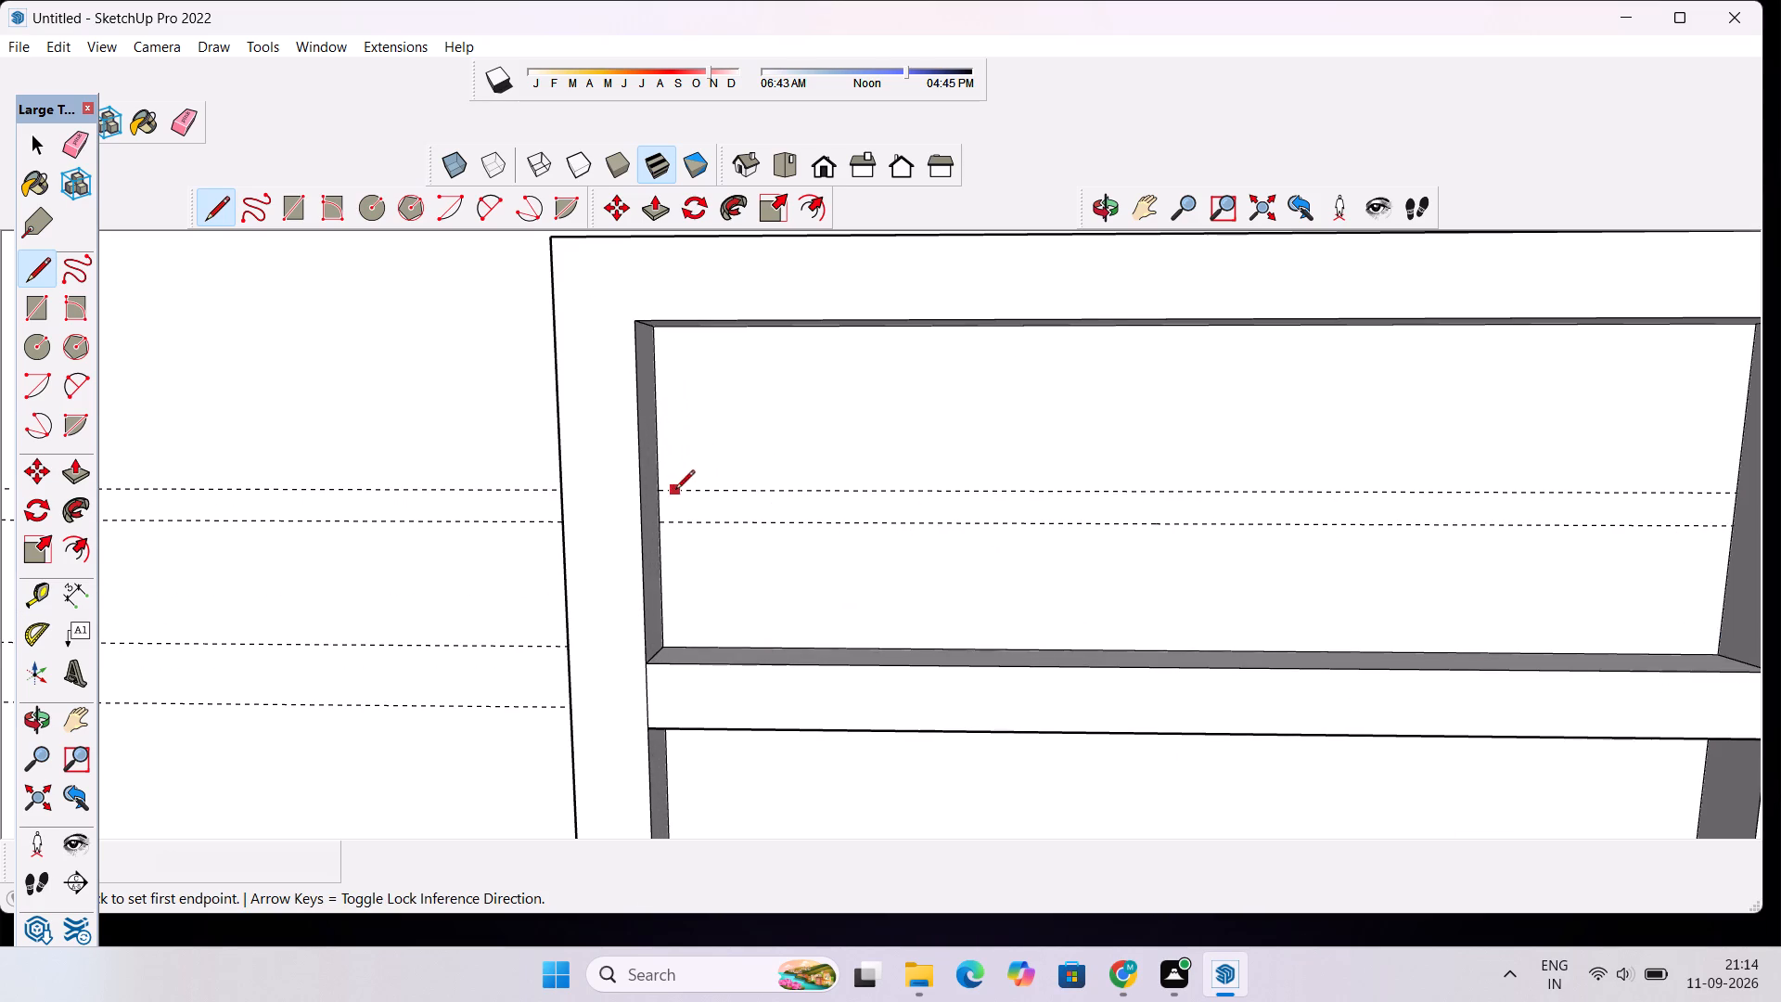
left_click(655, 495)
scroll(843, 456, "down", 7)
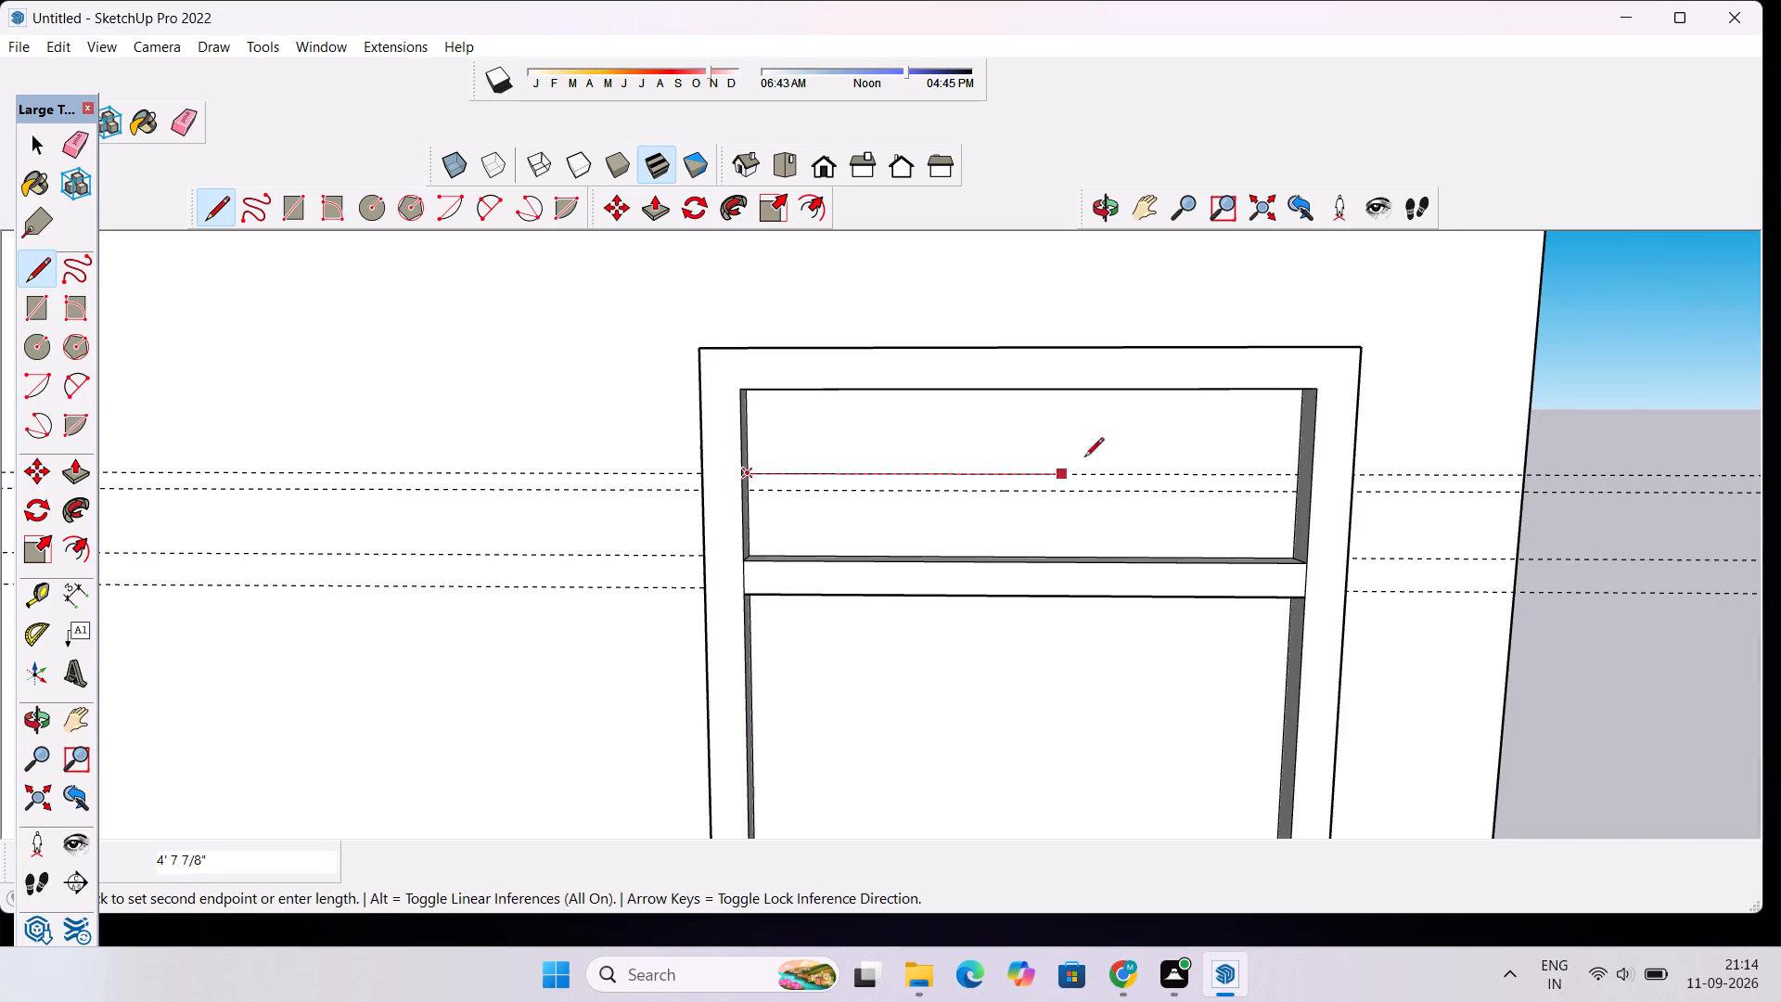
scroll(1297, 471, "up", 3)
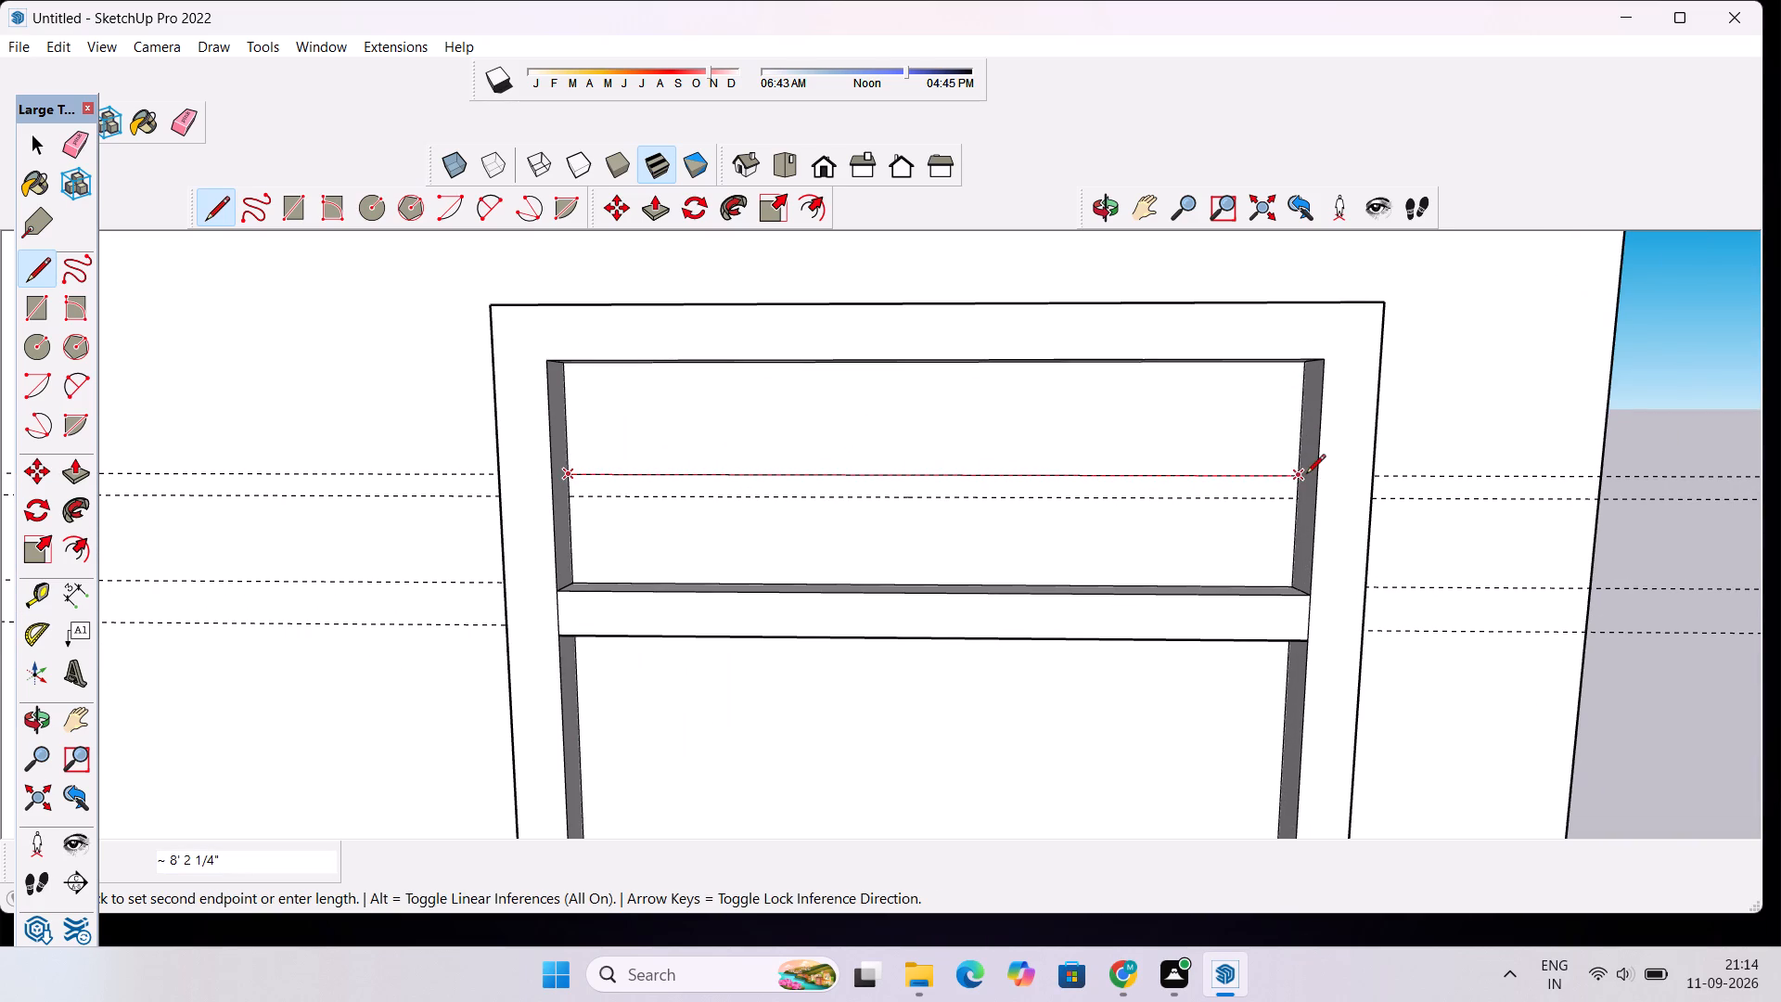
left_click(1301, 478)
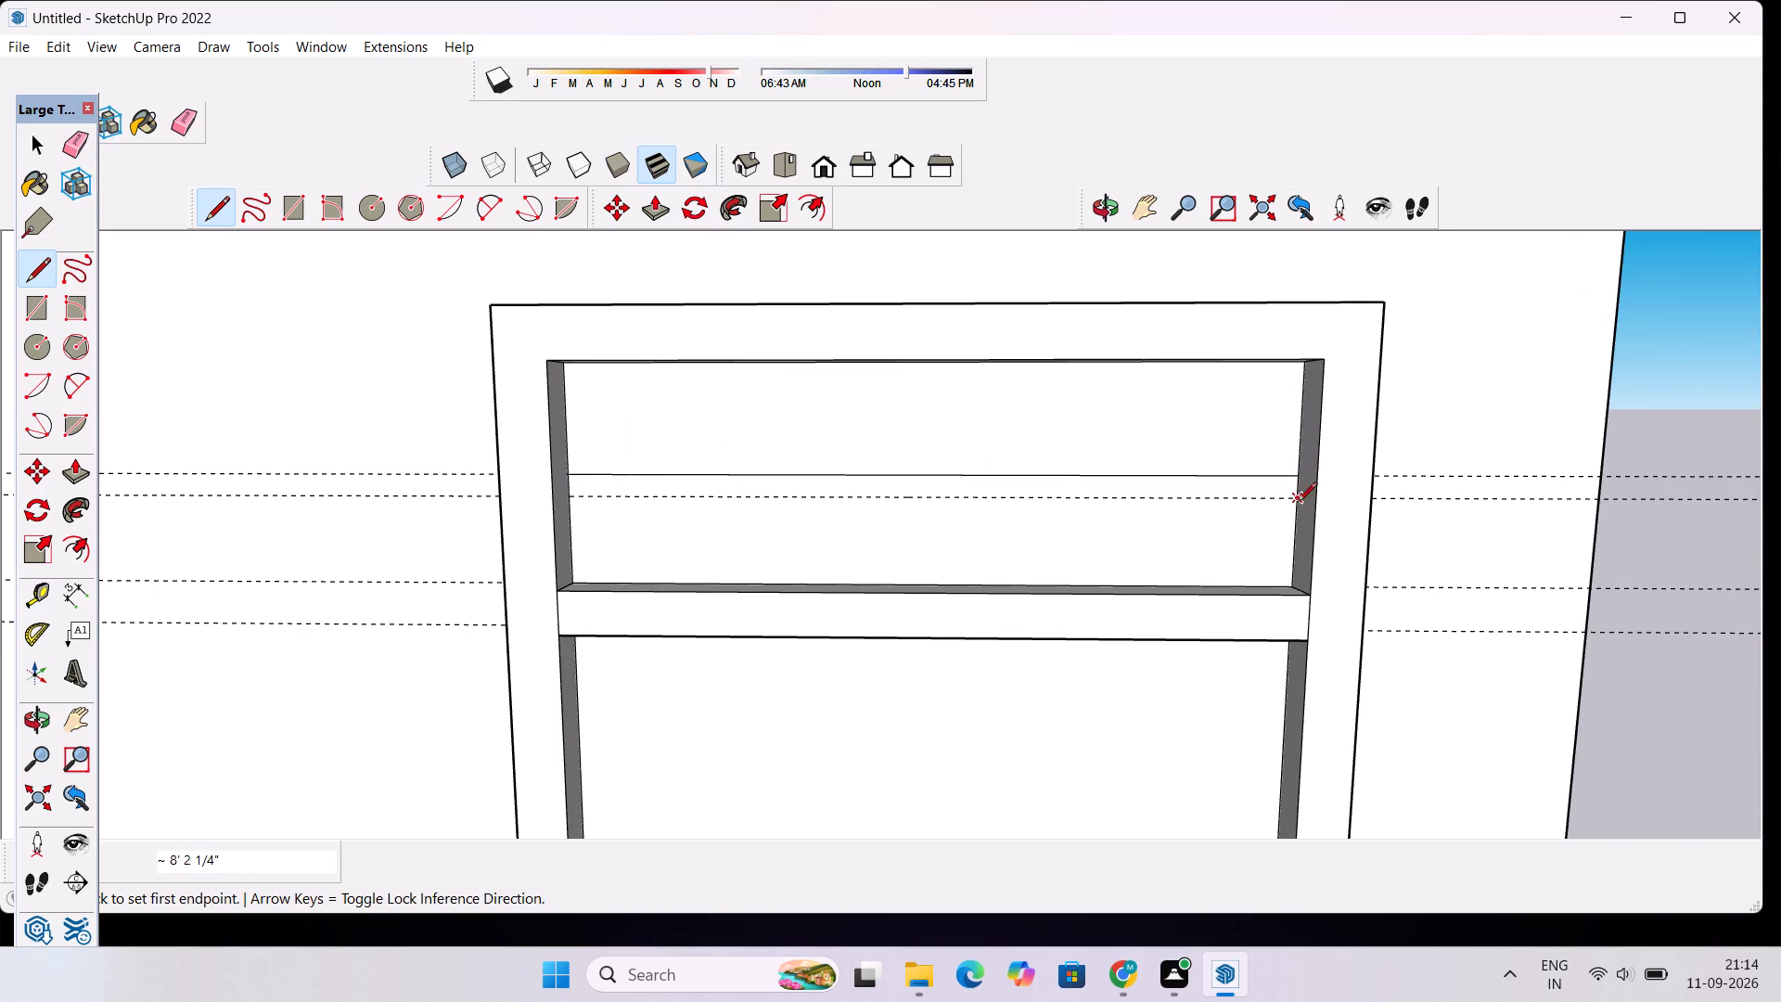
left_click(1295, 502)
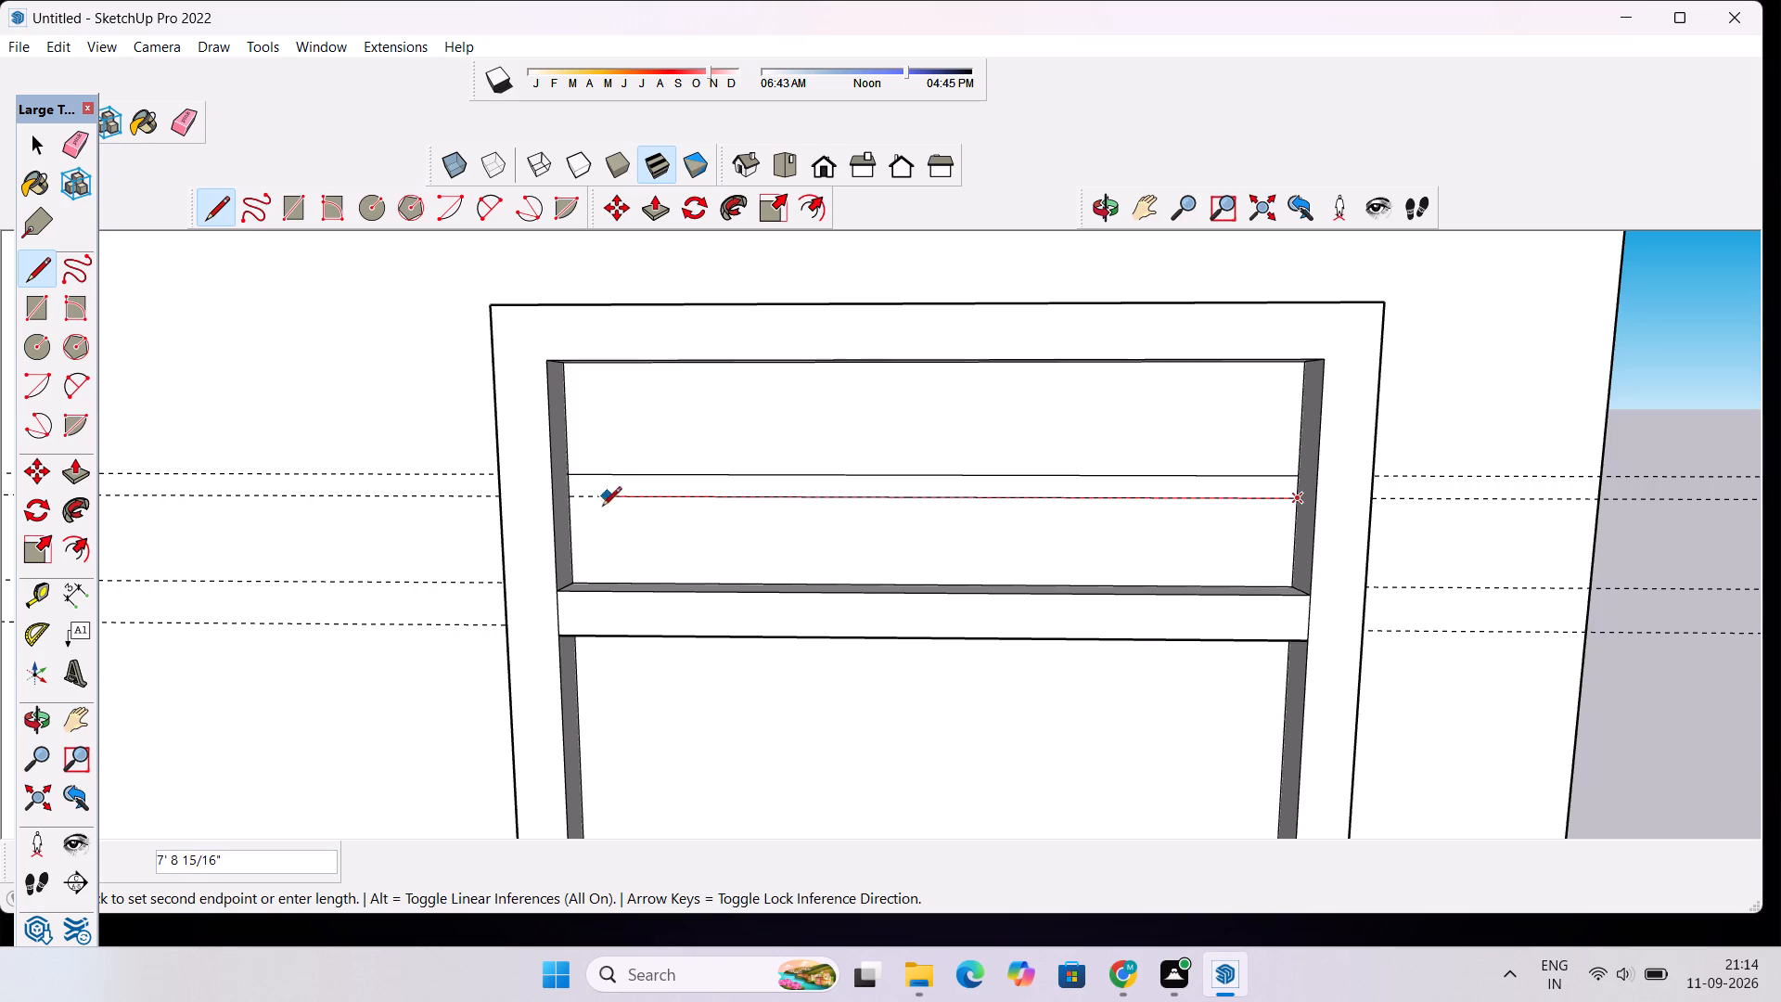
left_click(572, 499)
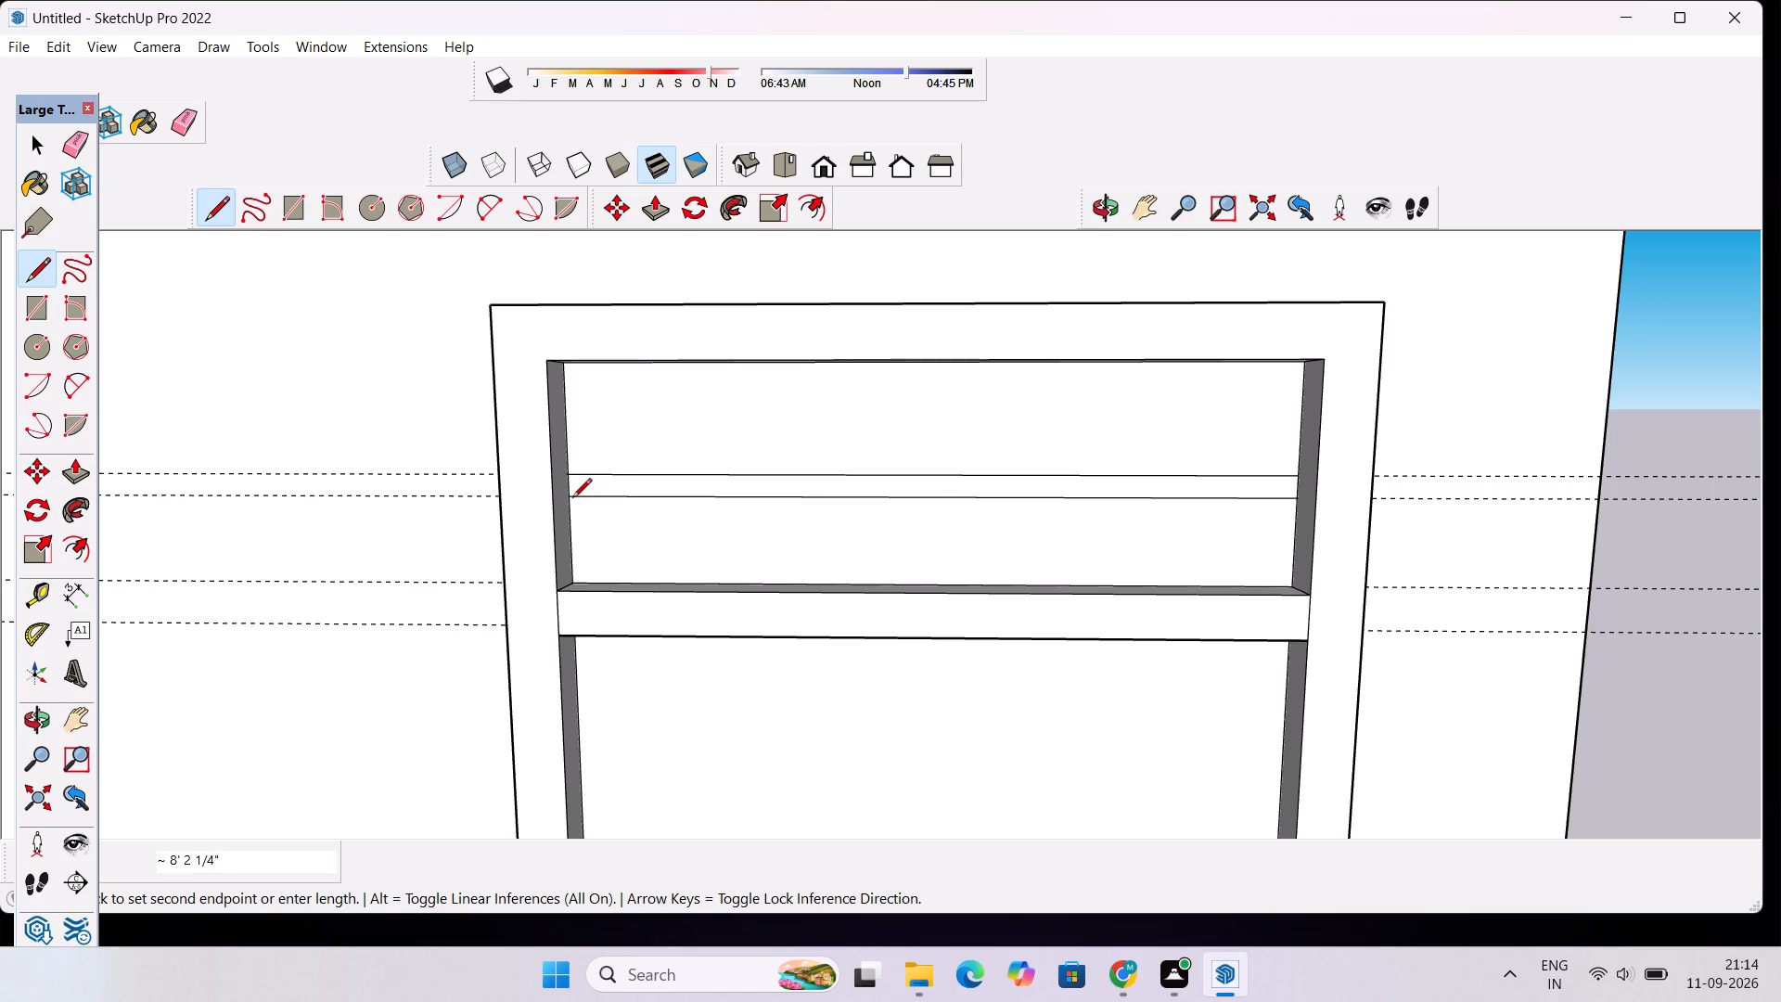
key("space")
scroll(712, 482, "up", 2)
scroll(712, 482, "down", 1)
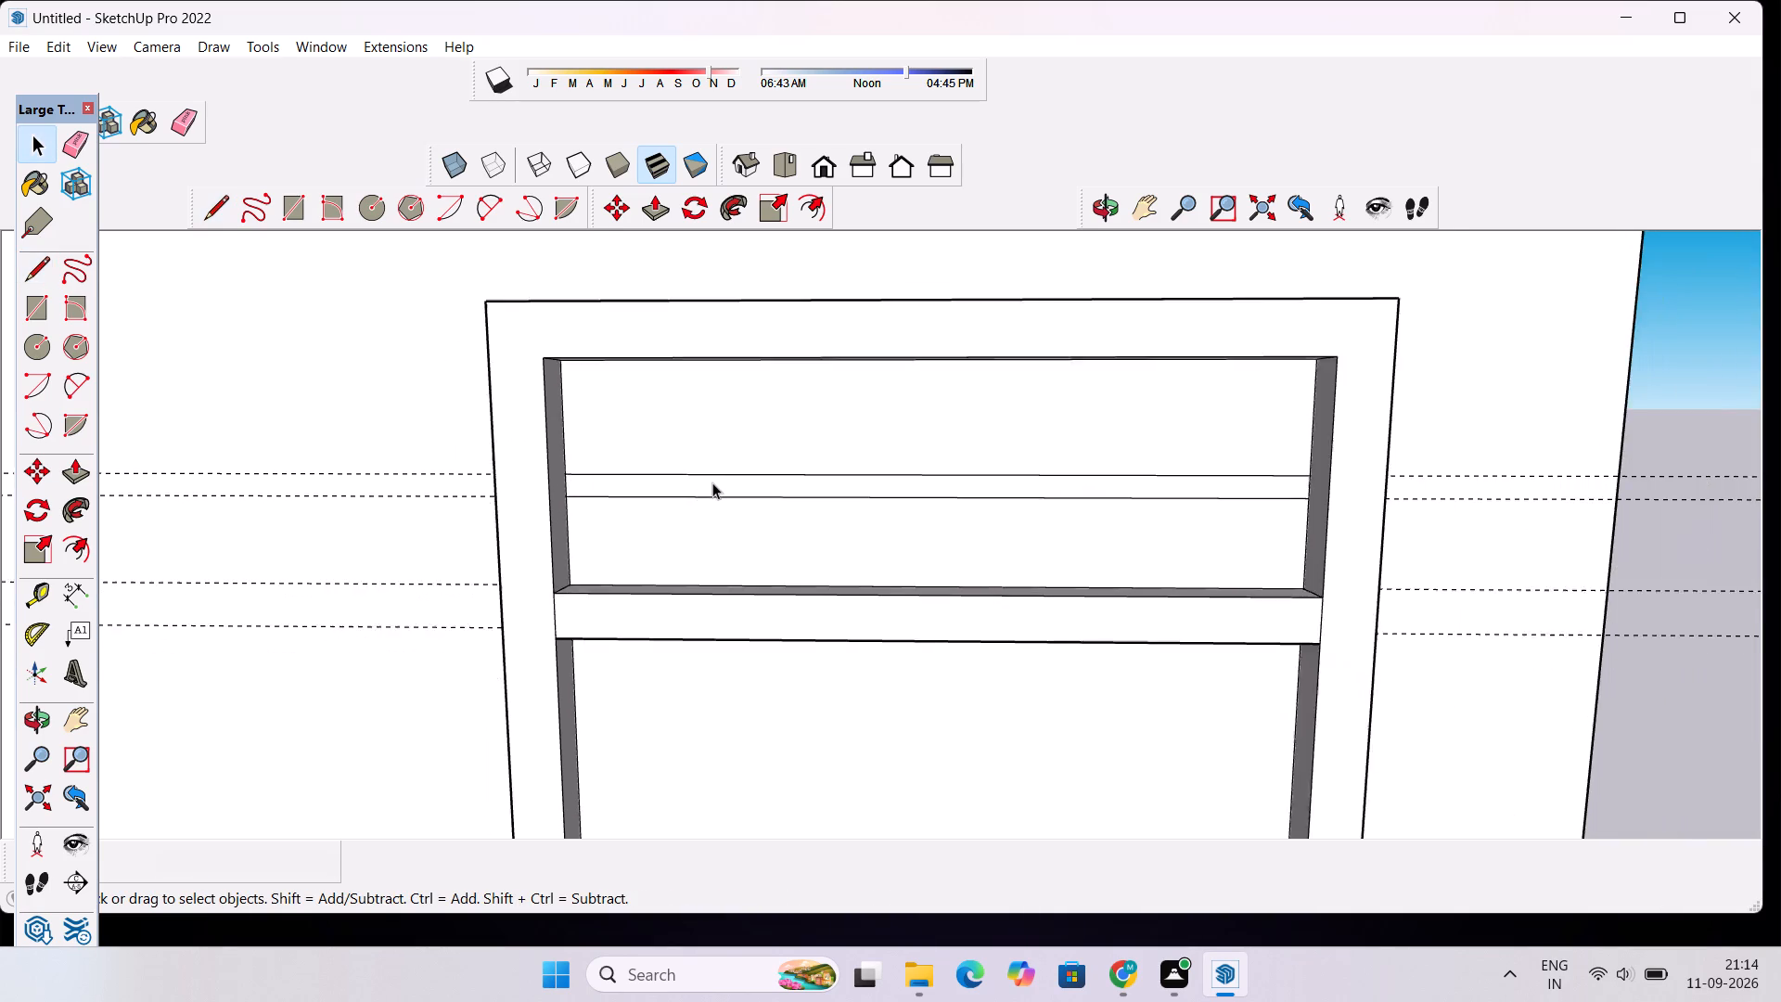
Place a vertical guide 1.5' in from the upper opening's left inner edge, and a second guide 3" to its right.
scroll(712, 482, "down", 2)
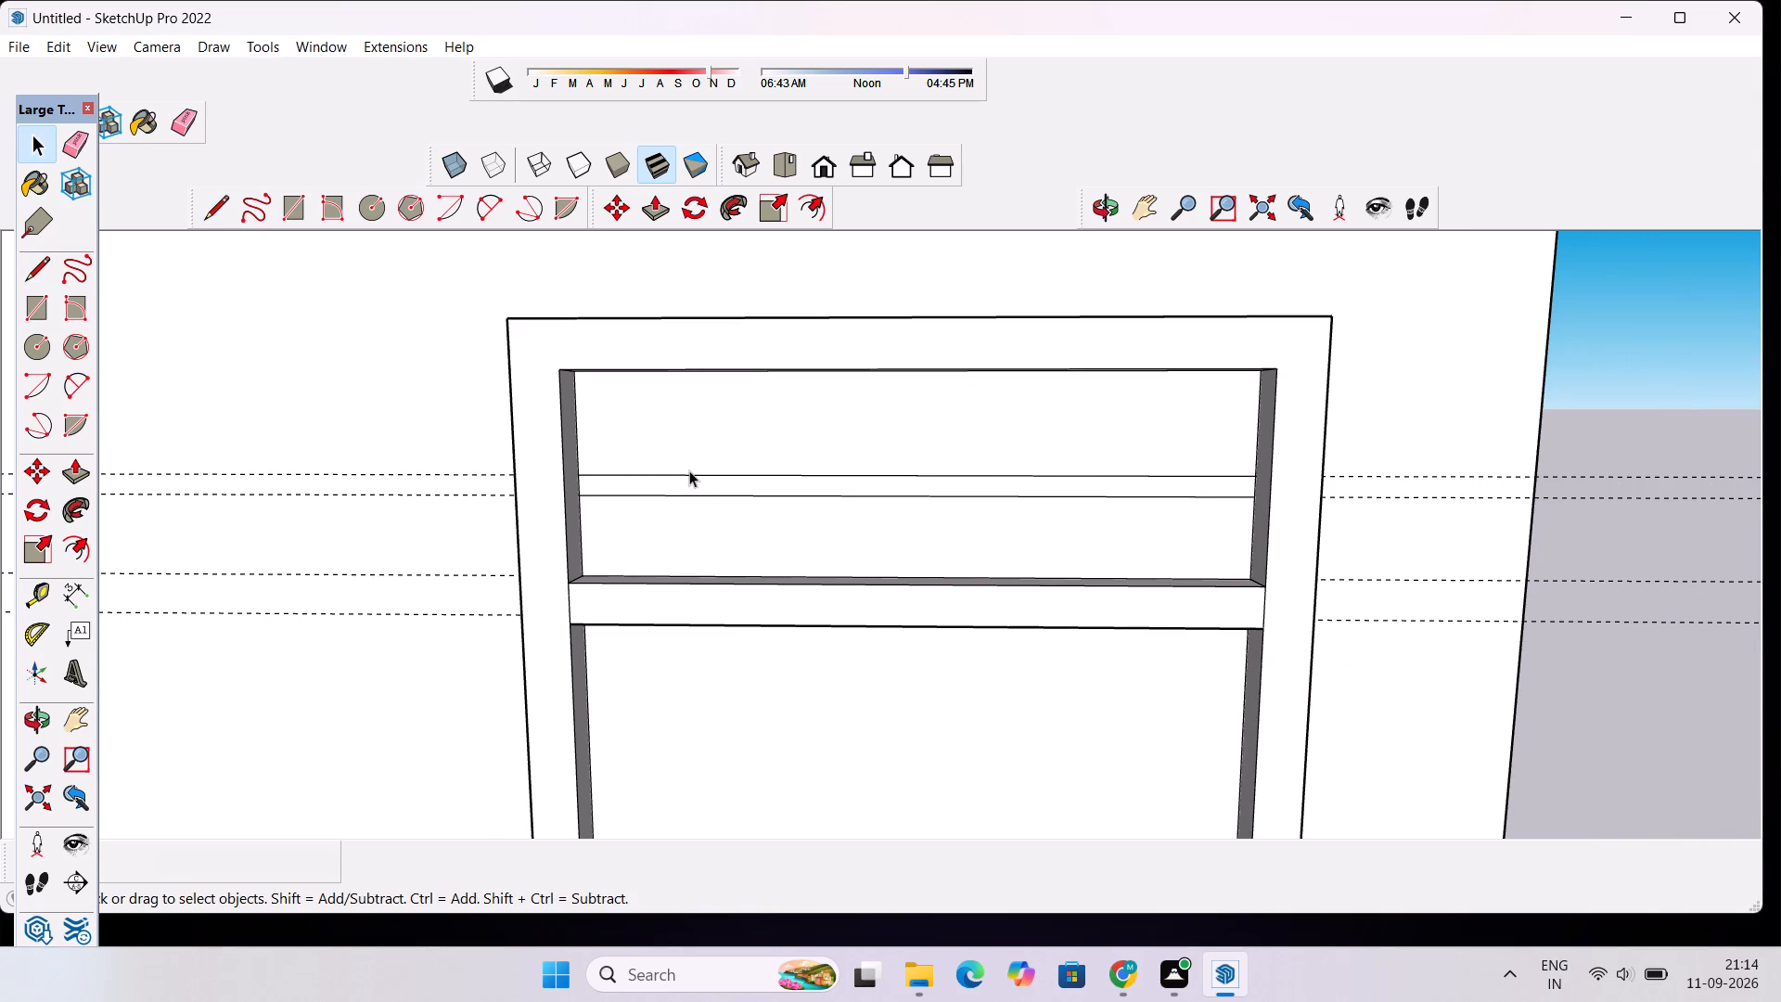
key("t")
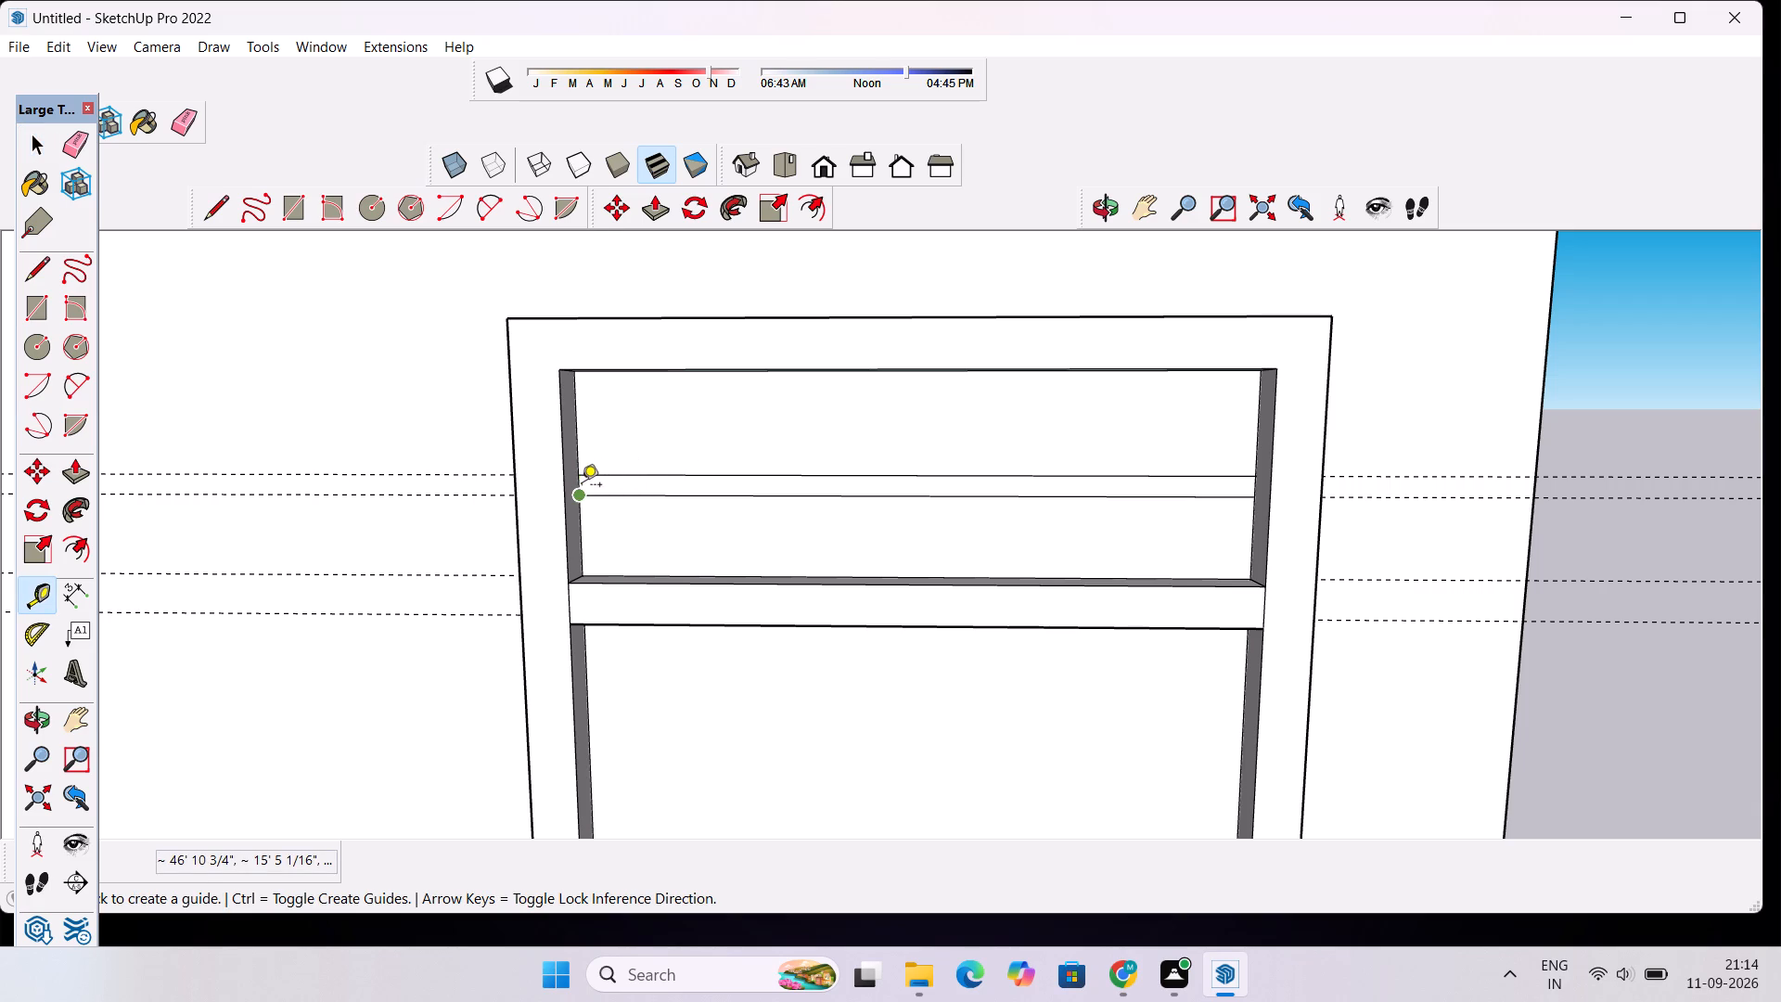
left_click(579, 454)
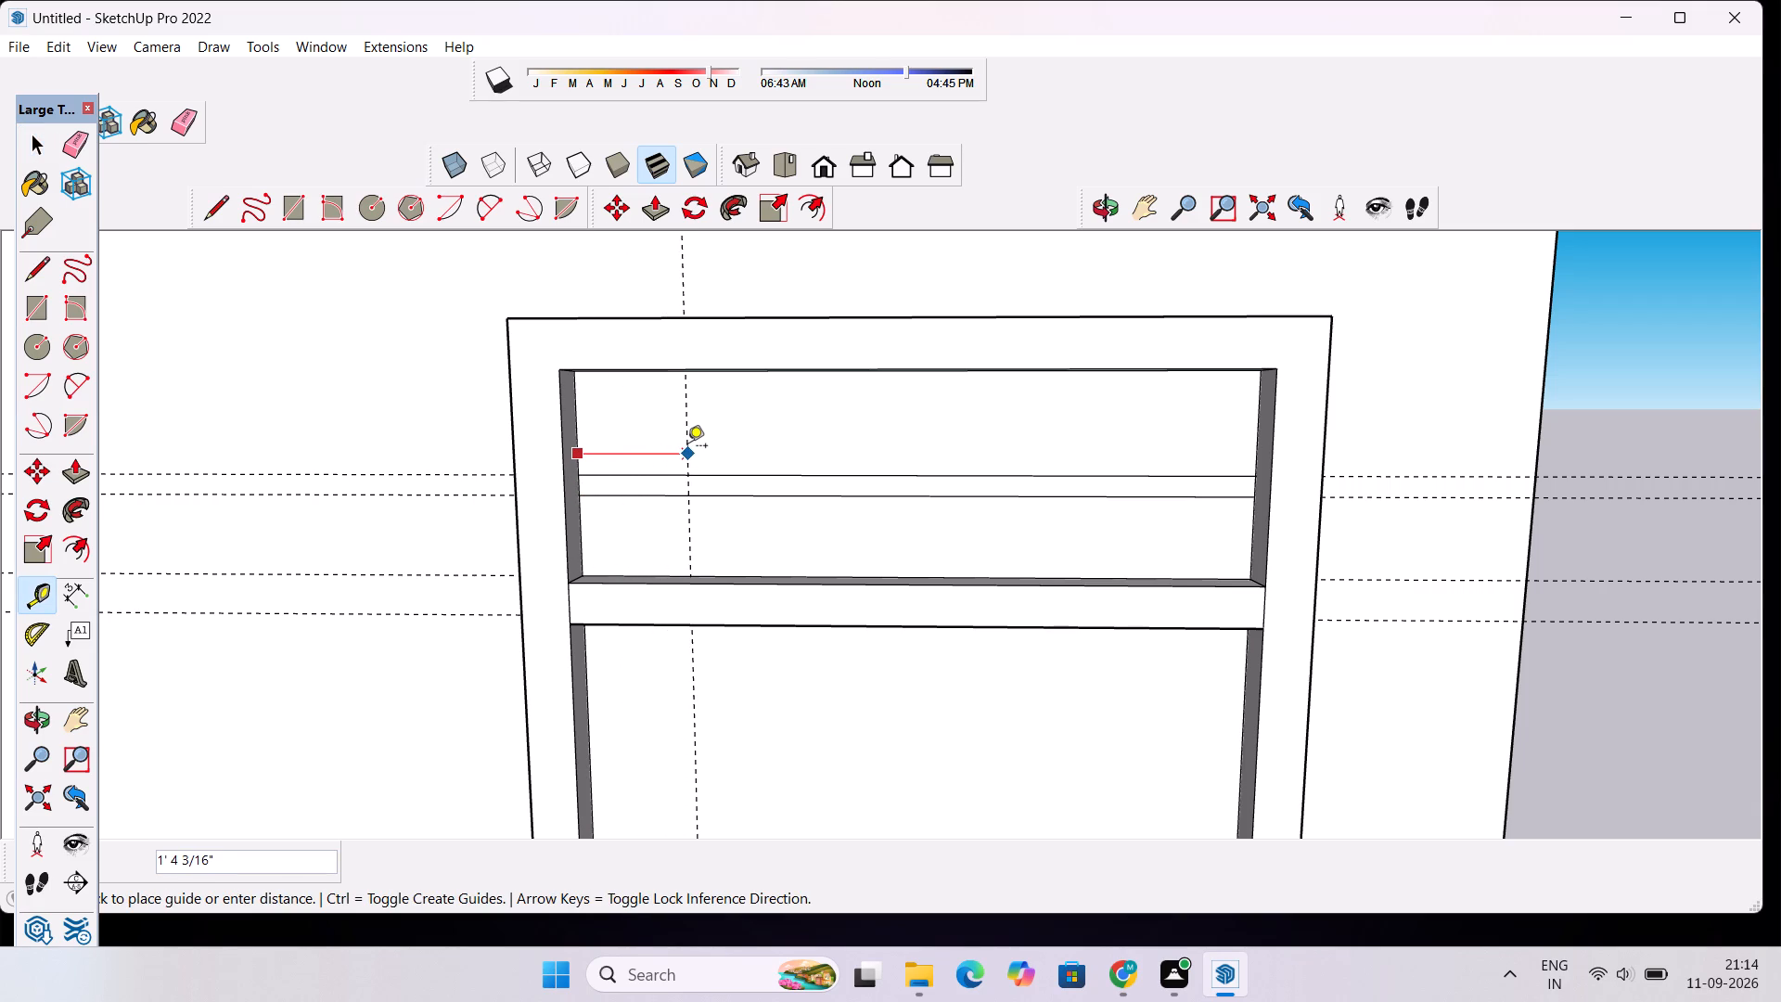
type("1.25'")
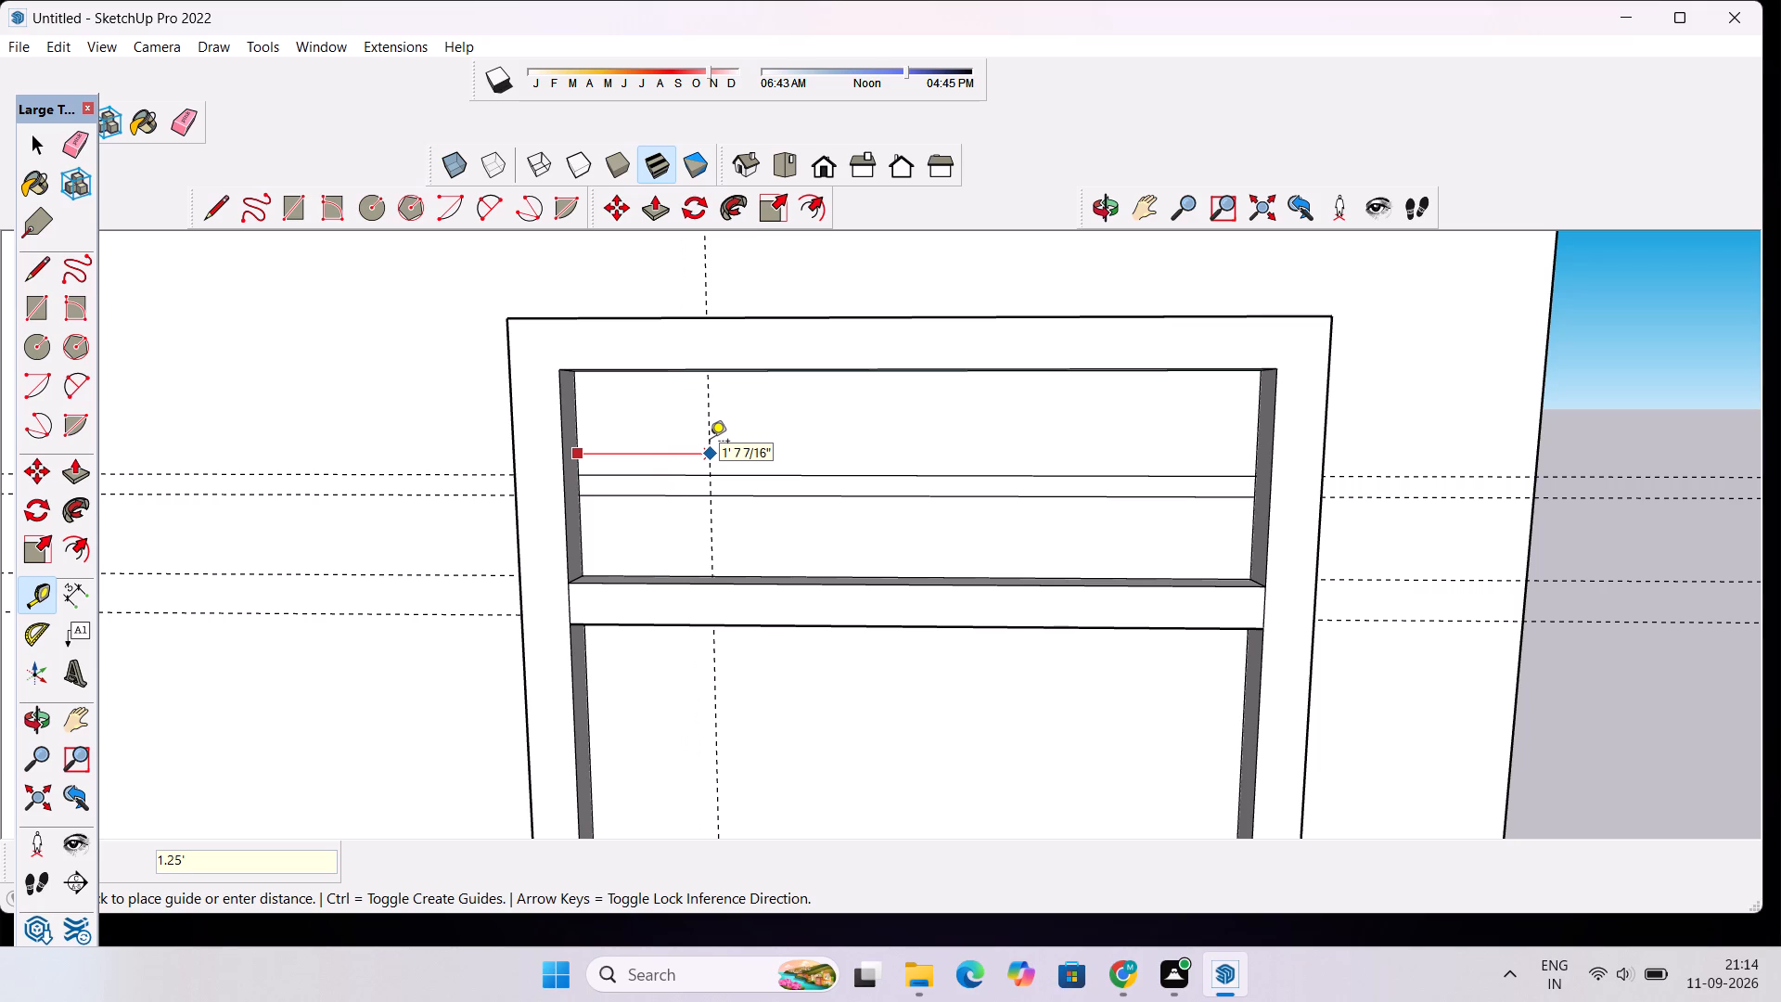
key("BackSpace")
key("BackSpace")
key("BackSpace")
type("5'")
key("Return")
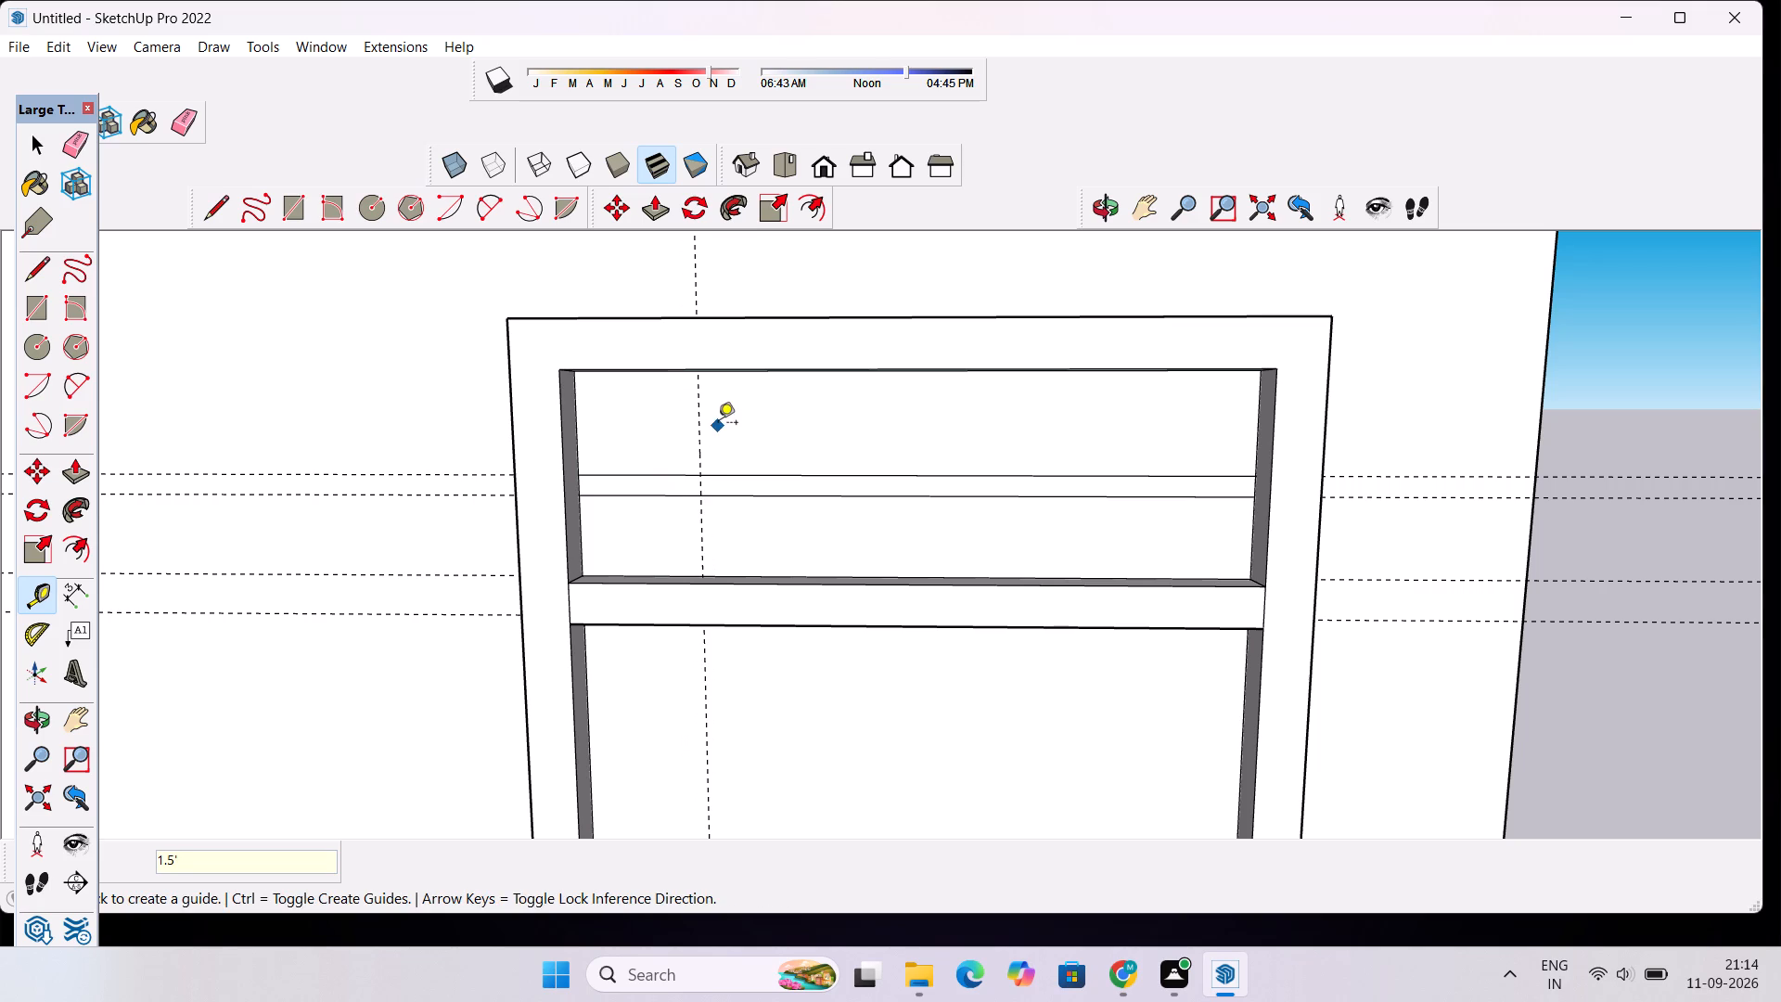
left_click(702, 407)
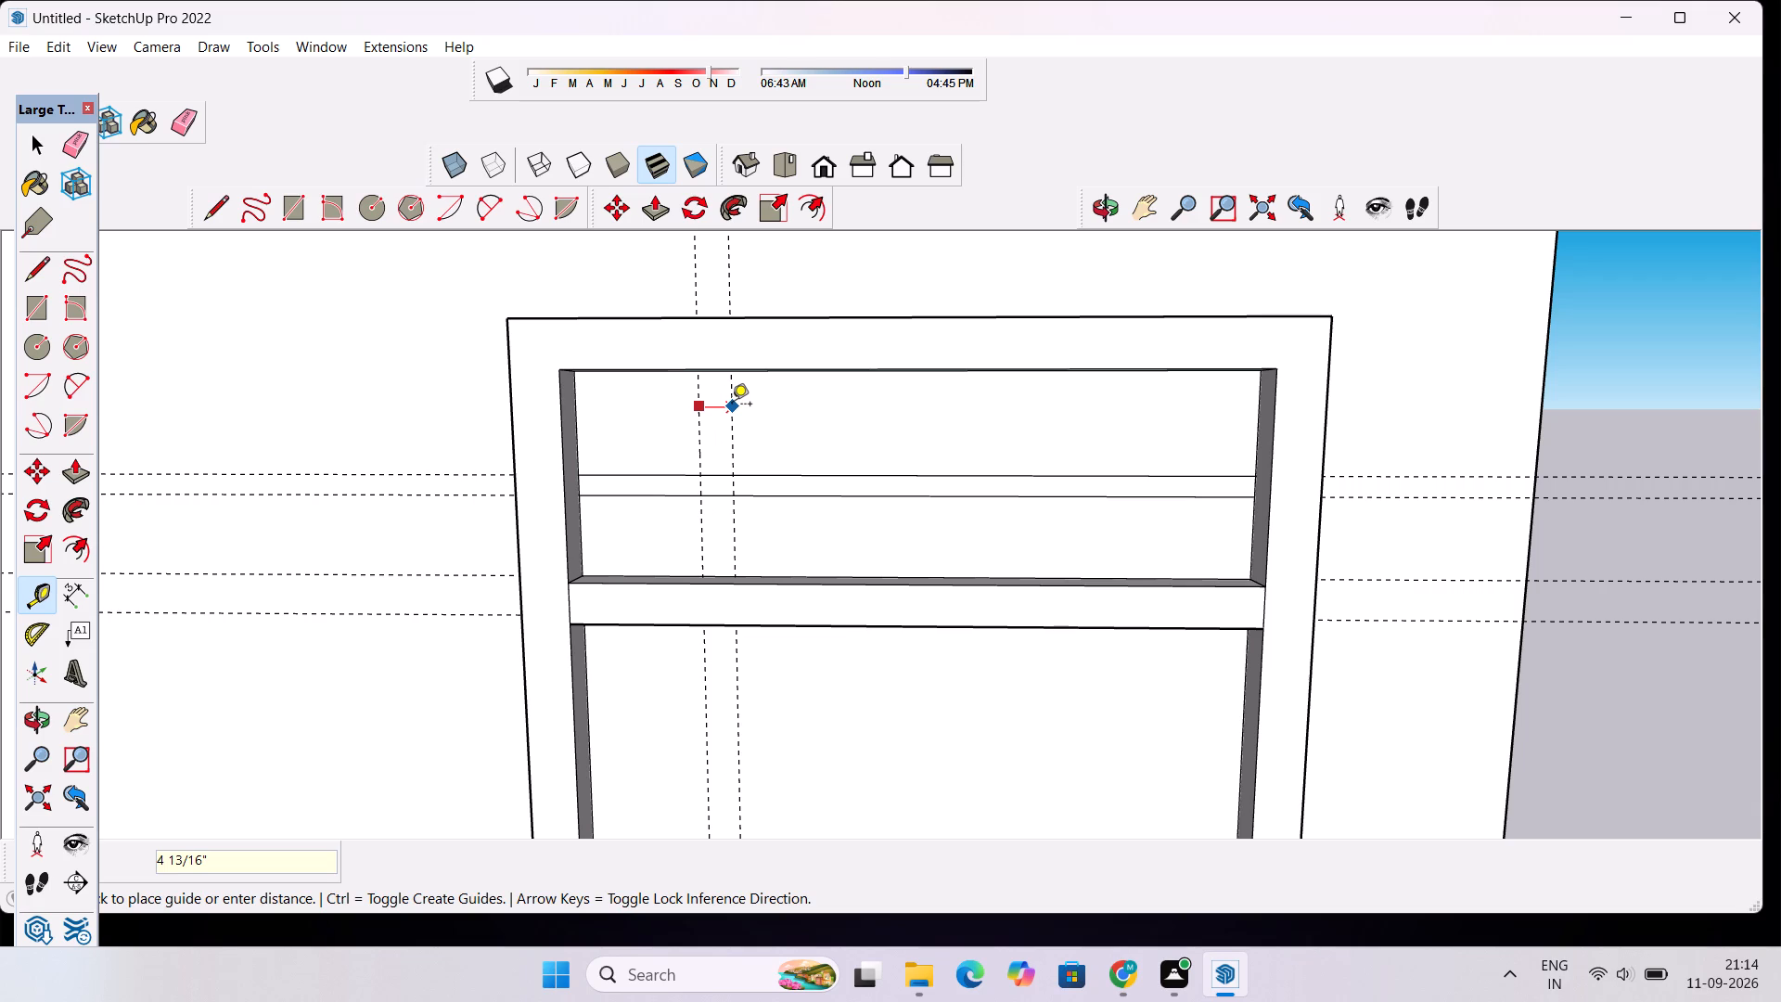
type("3\"")
key("Return")
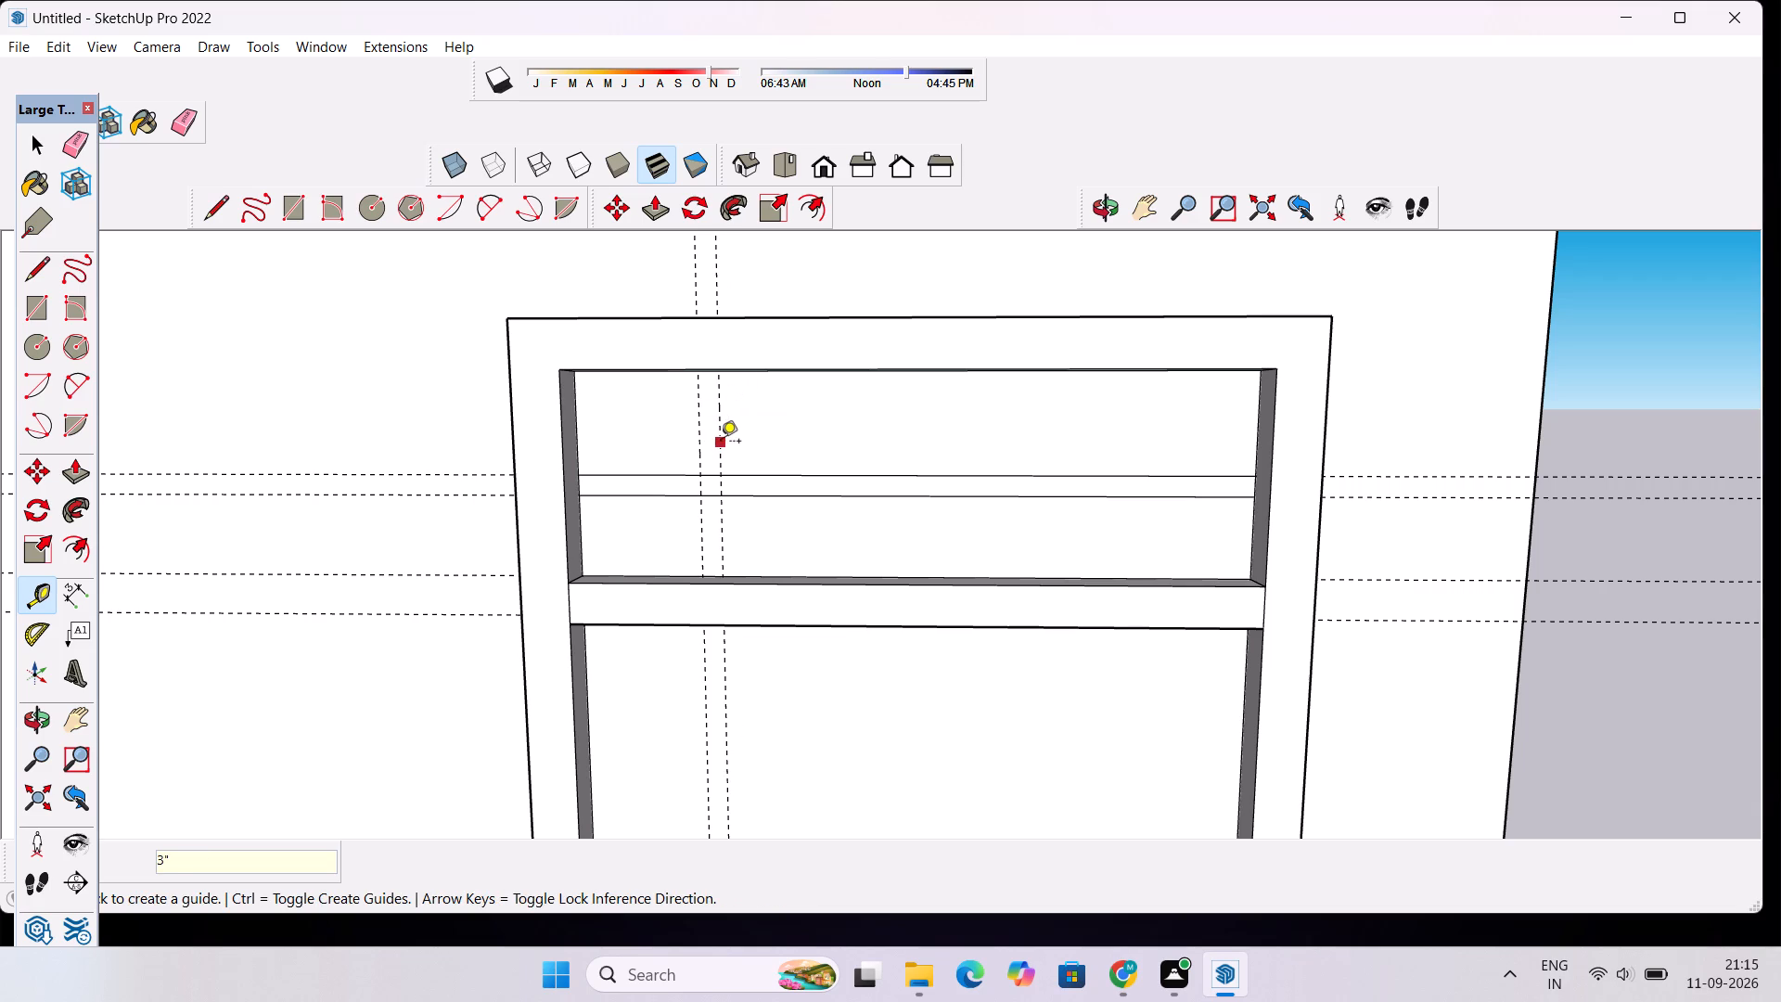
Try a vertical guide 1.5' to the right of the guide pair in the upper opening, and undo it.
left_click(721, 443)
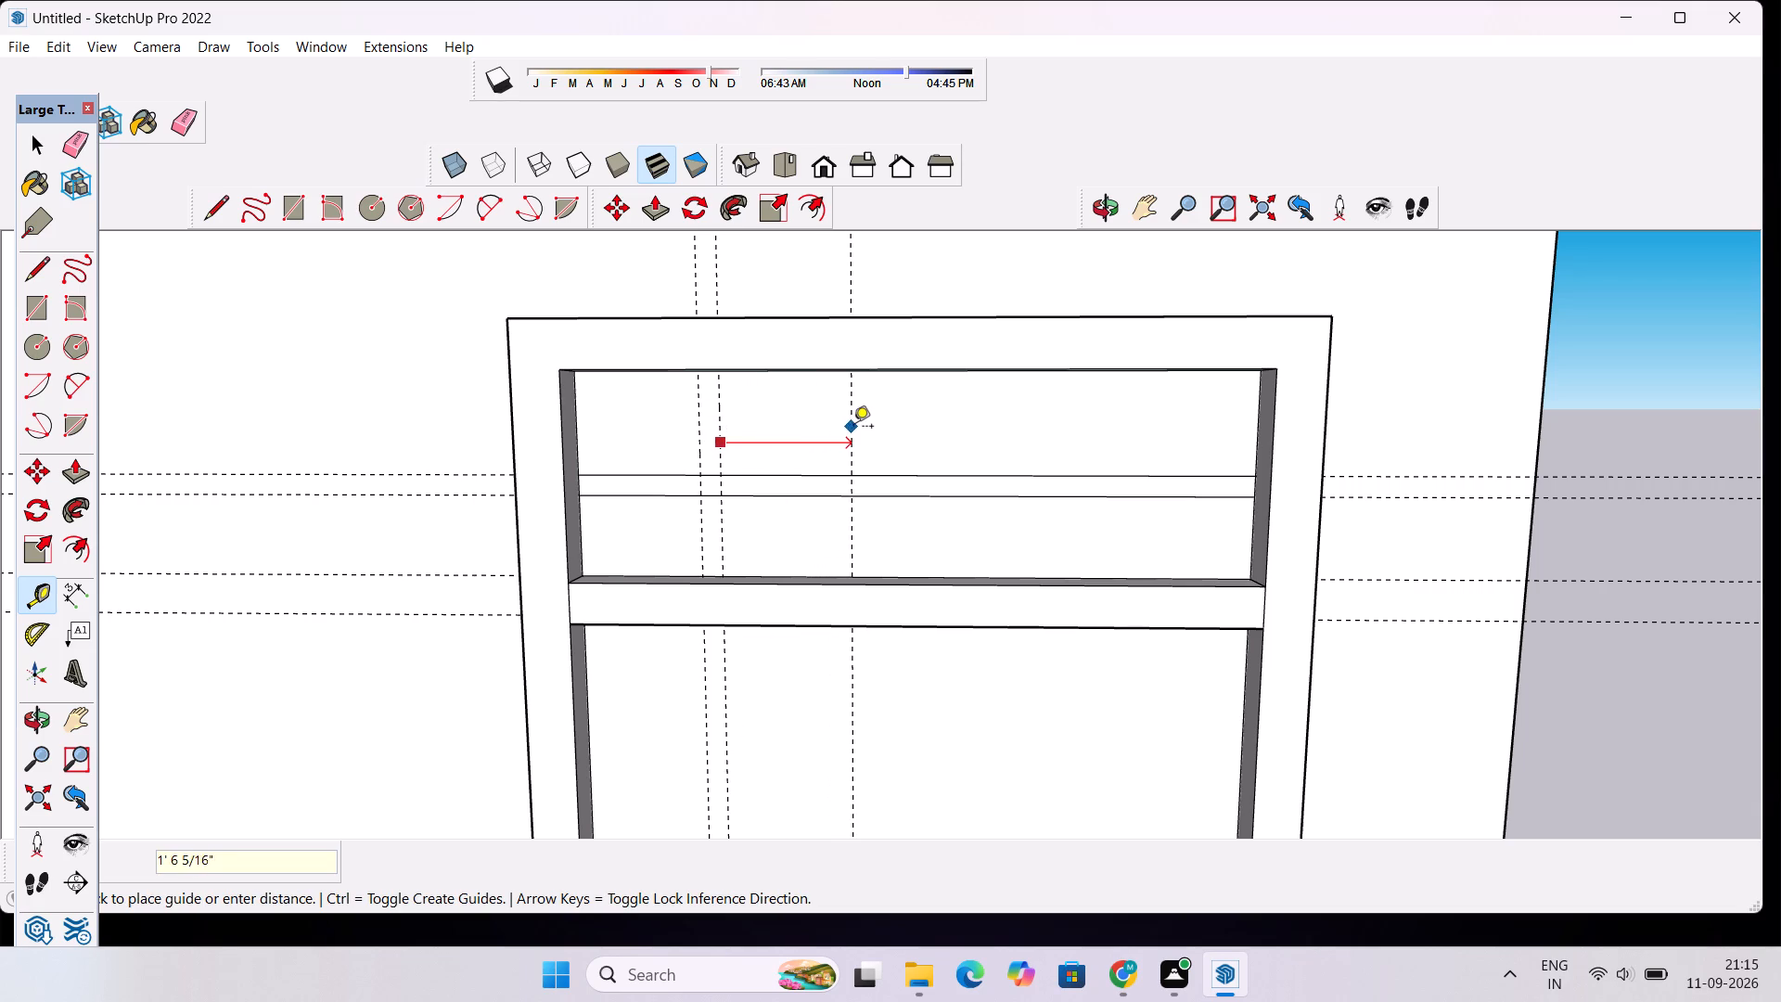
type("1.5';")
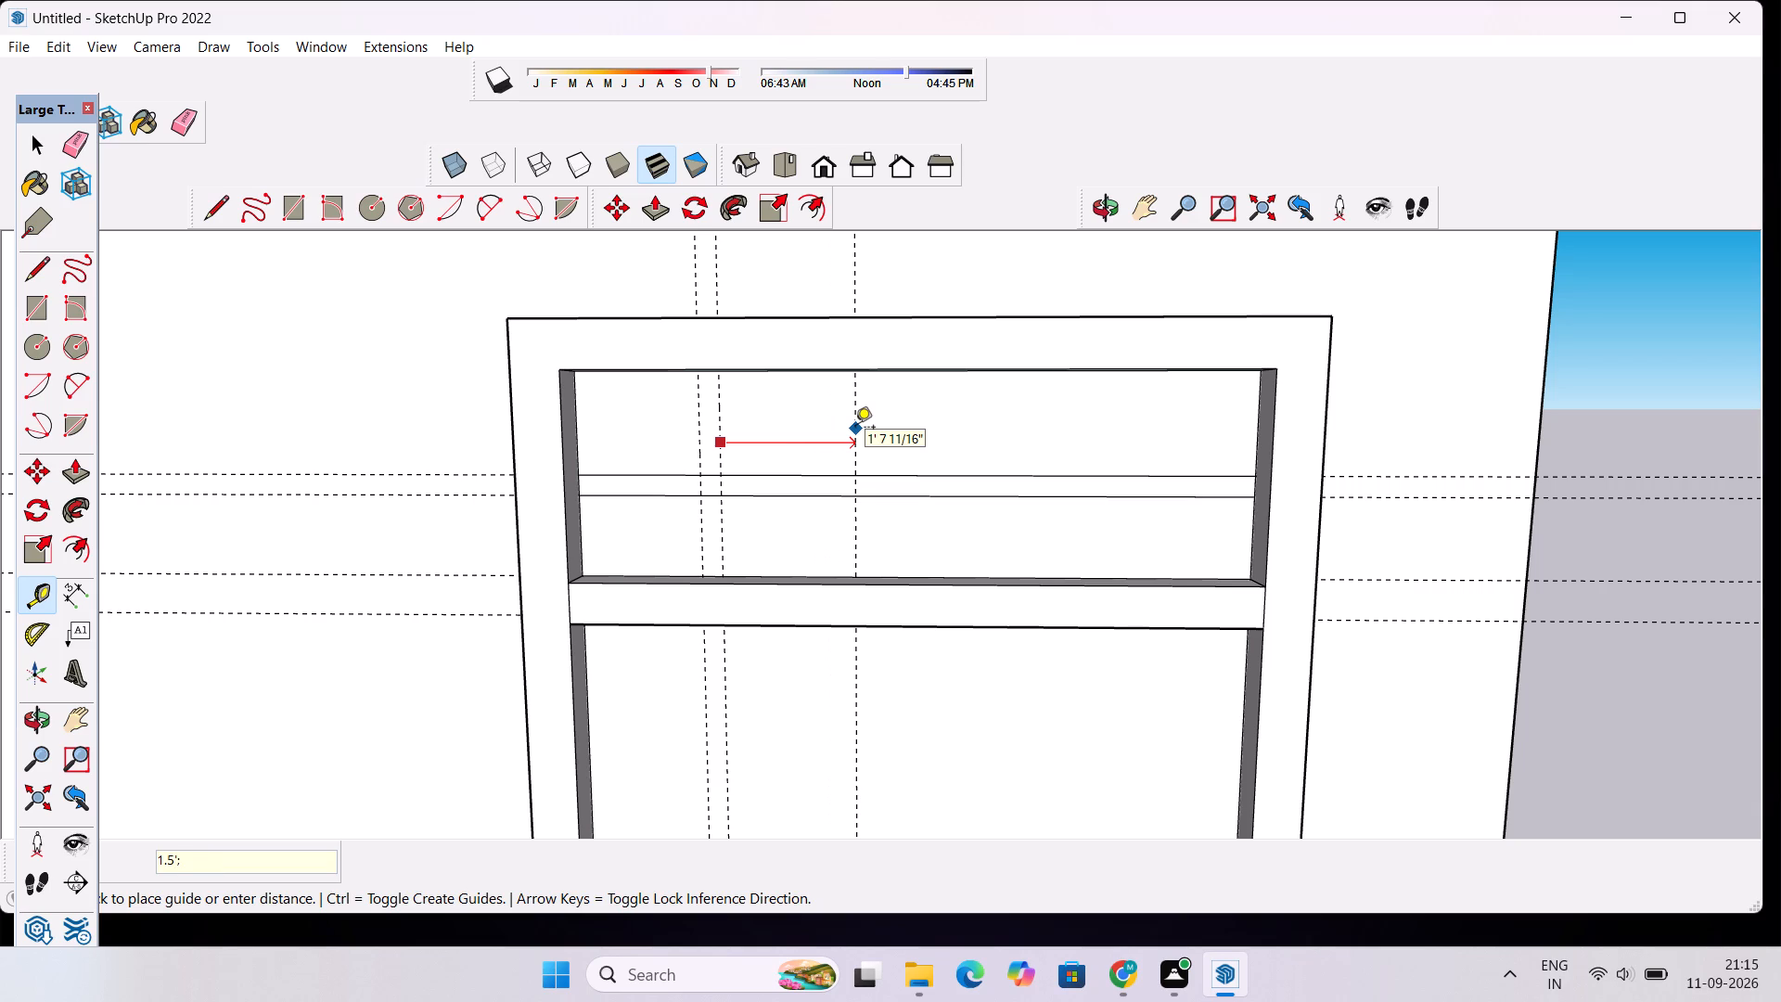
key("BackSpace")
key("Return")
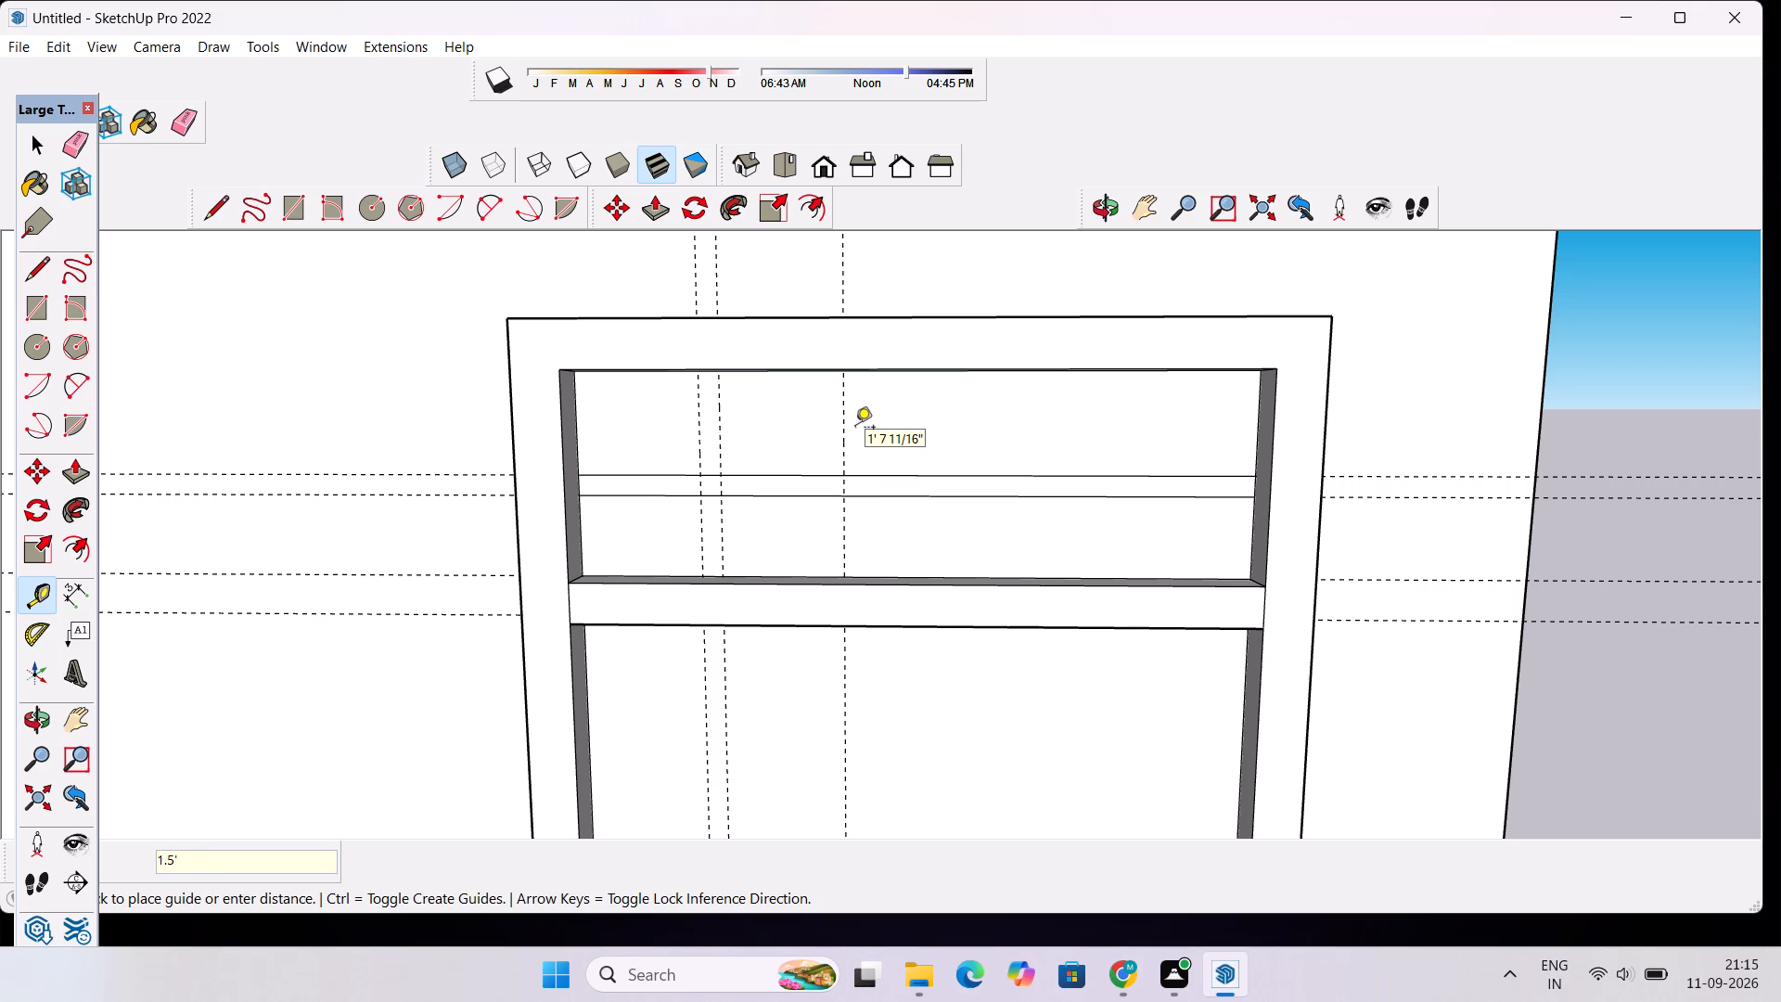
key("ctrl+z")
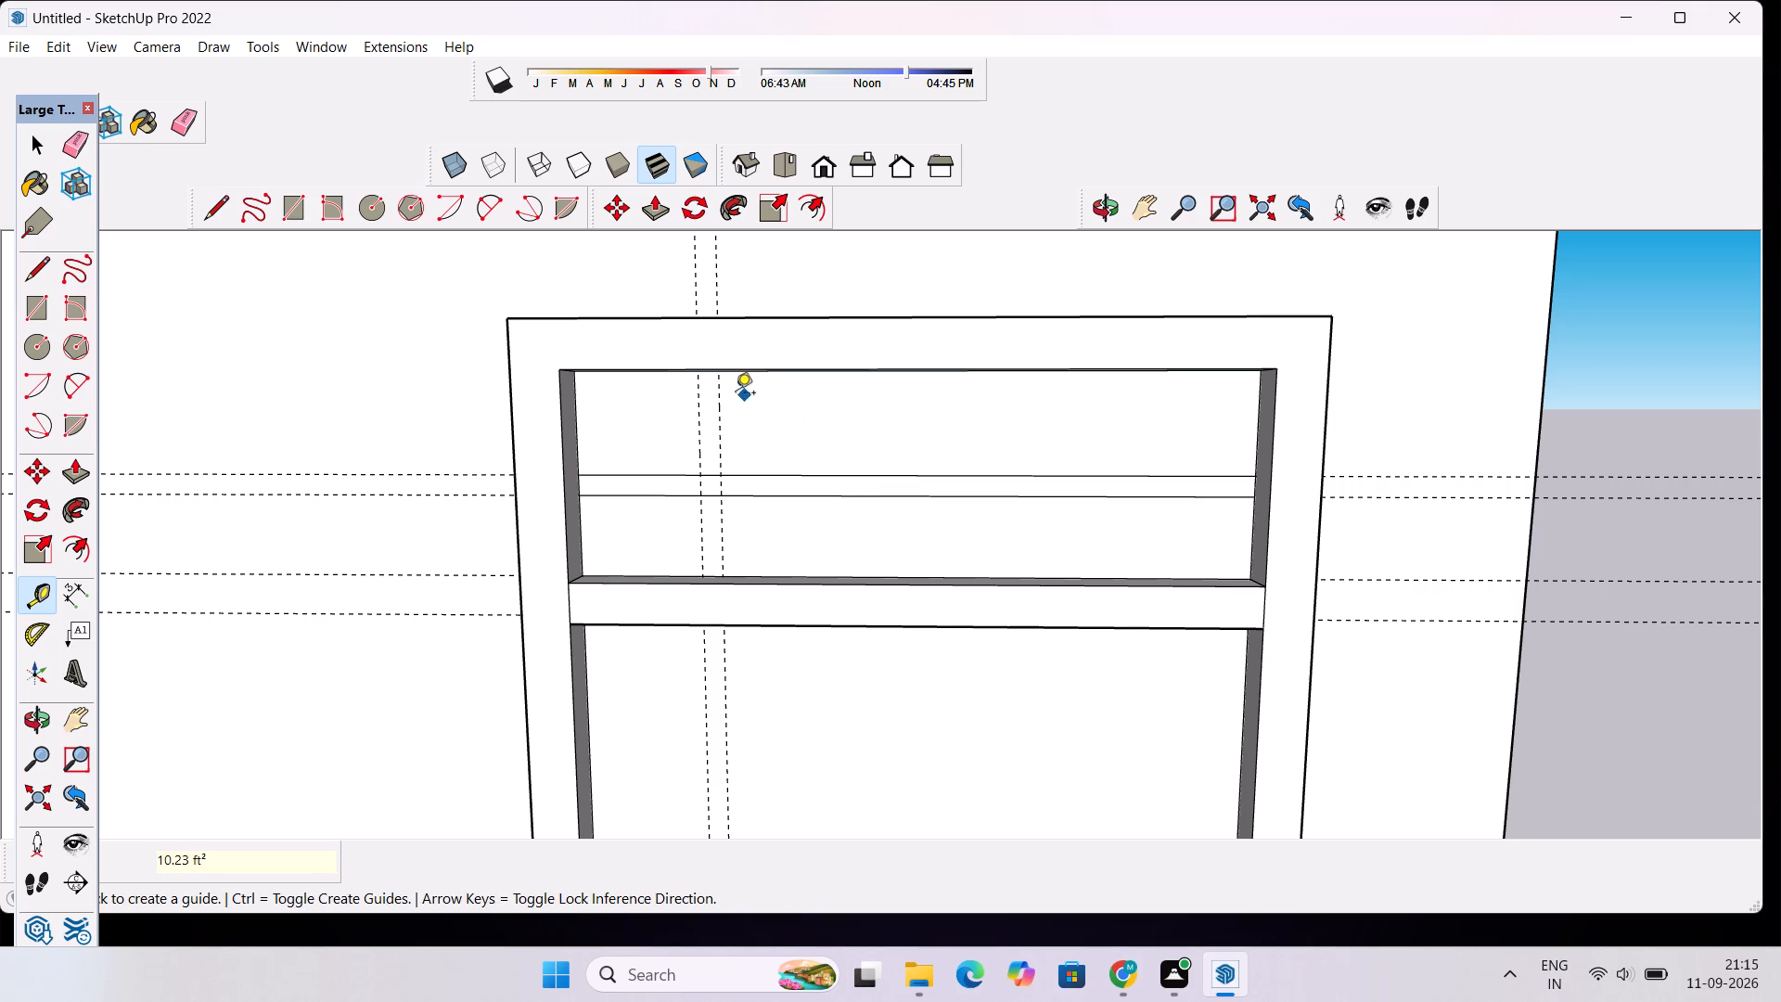
Place a vertical guide about 1' 9 1/2" right of the first pair, near the upper opening's middle, and another 3" beyond it.
left_click(717, 403)
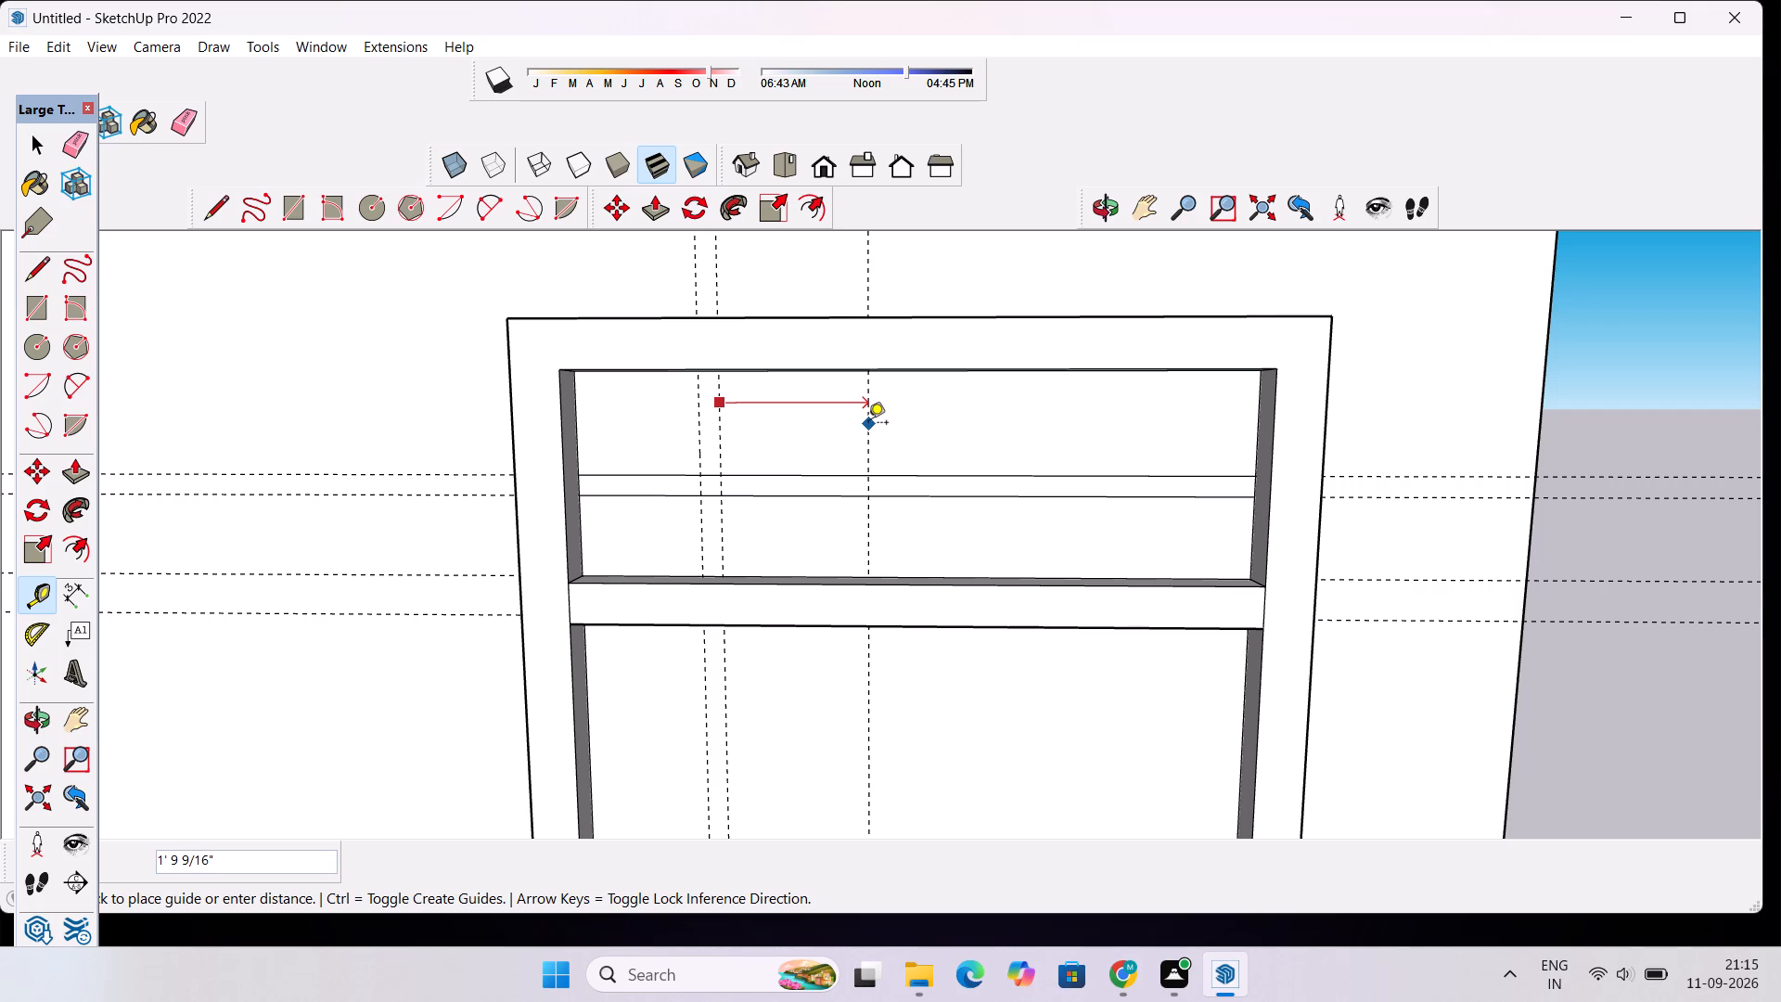
left_click(868, 424)
left_click(867, 396)
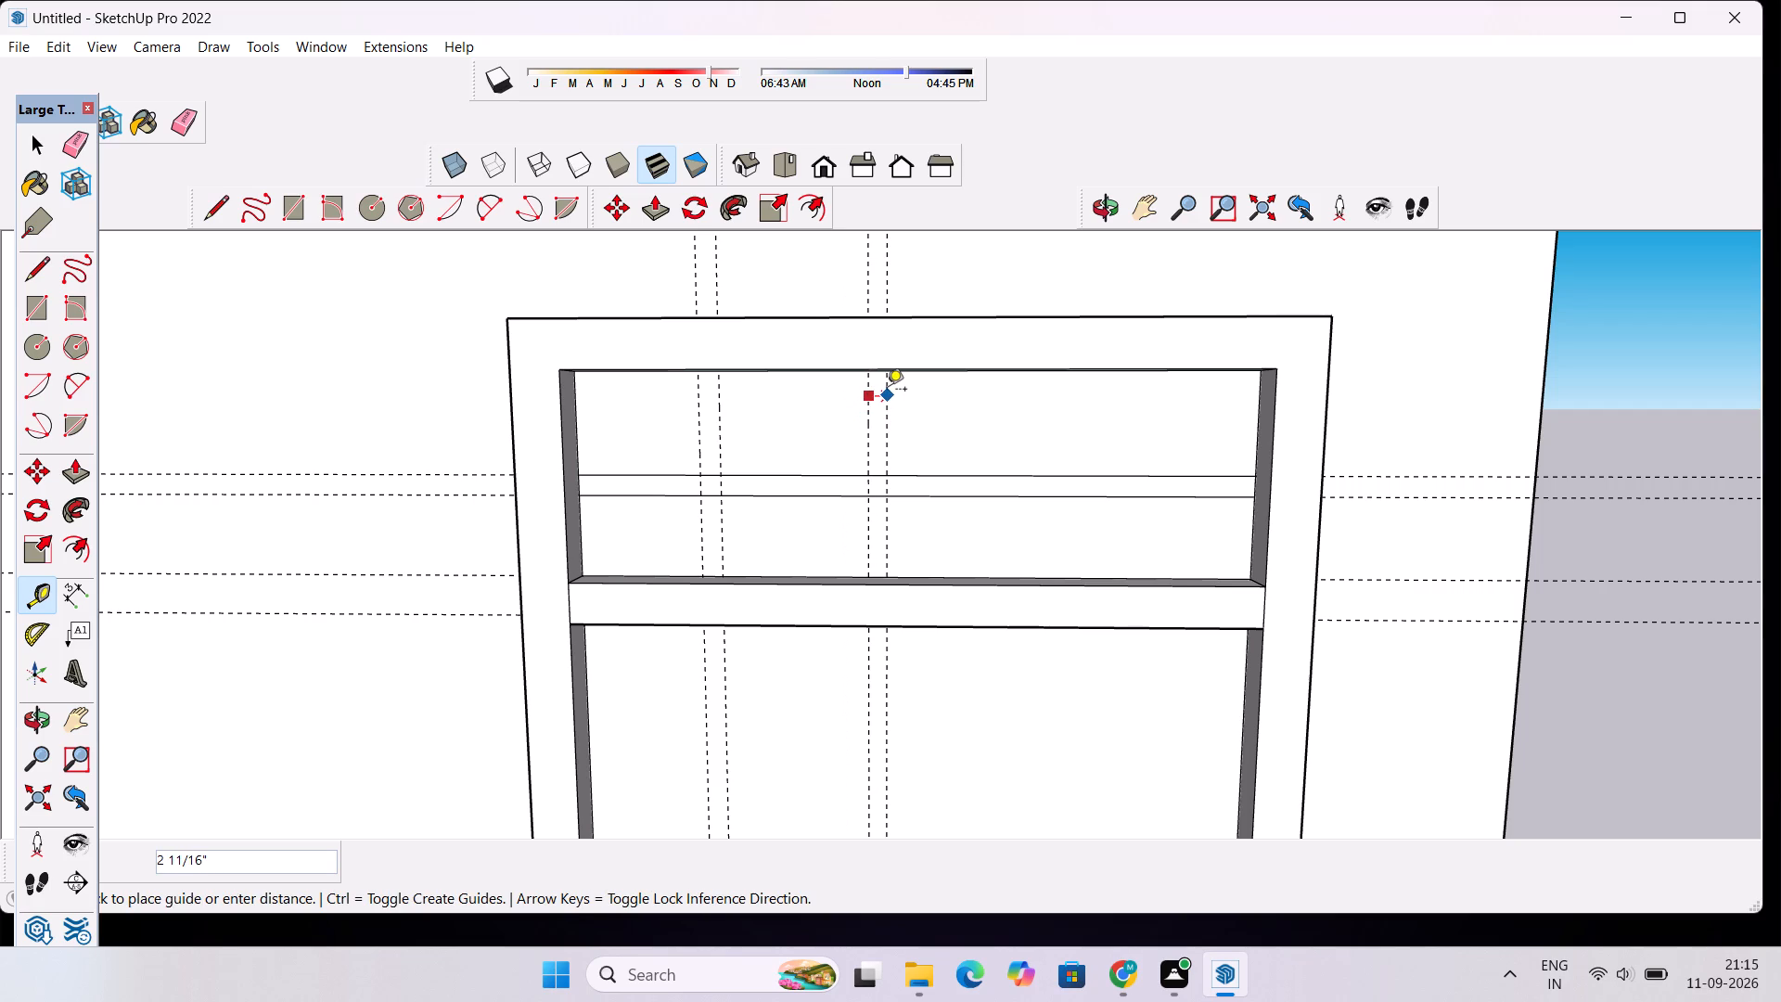
key("3")
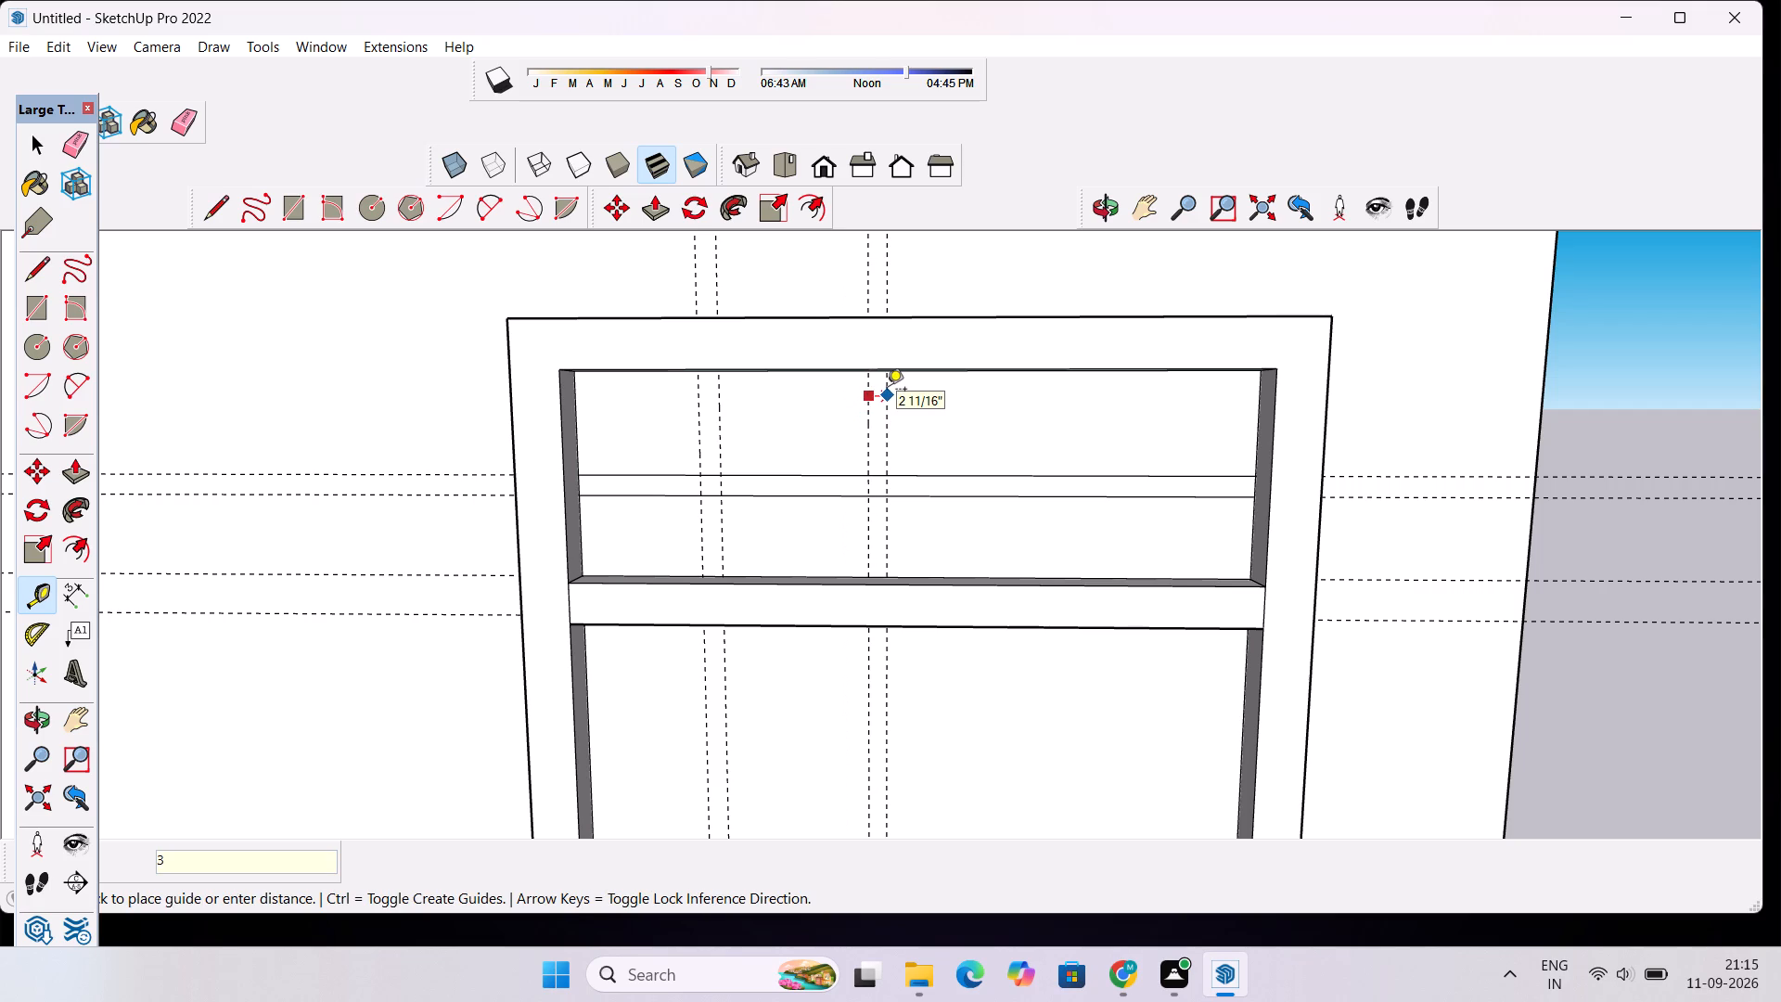
key("shift+quotedbl")
key("Return")
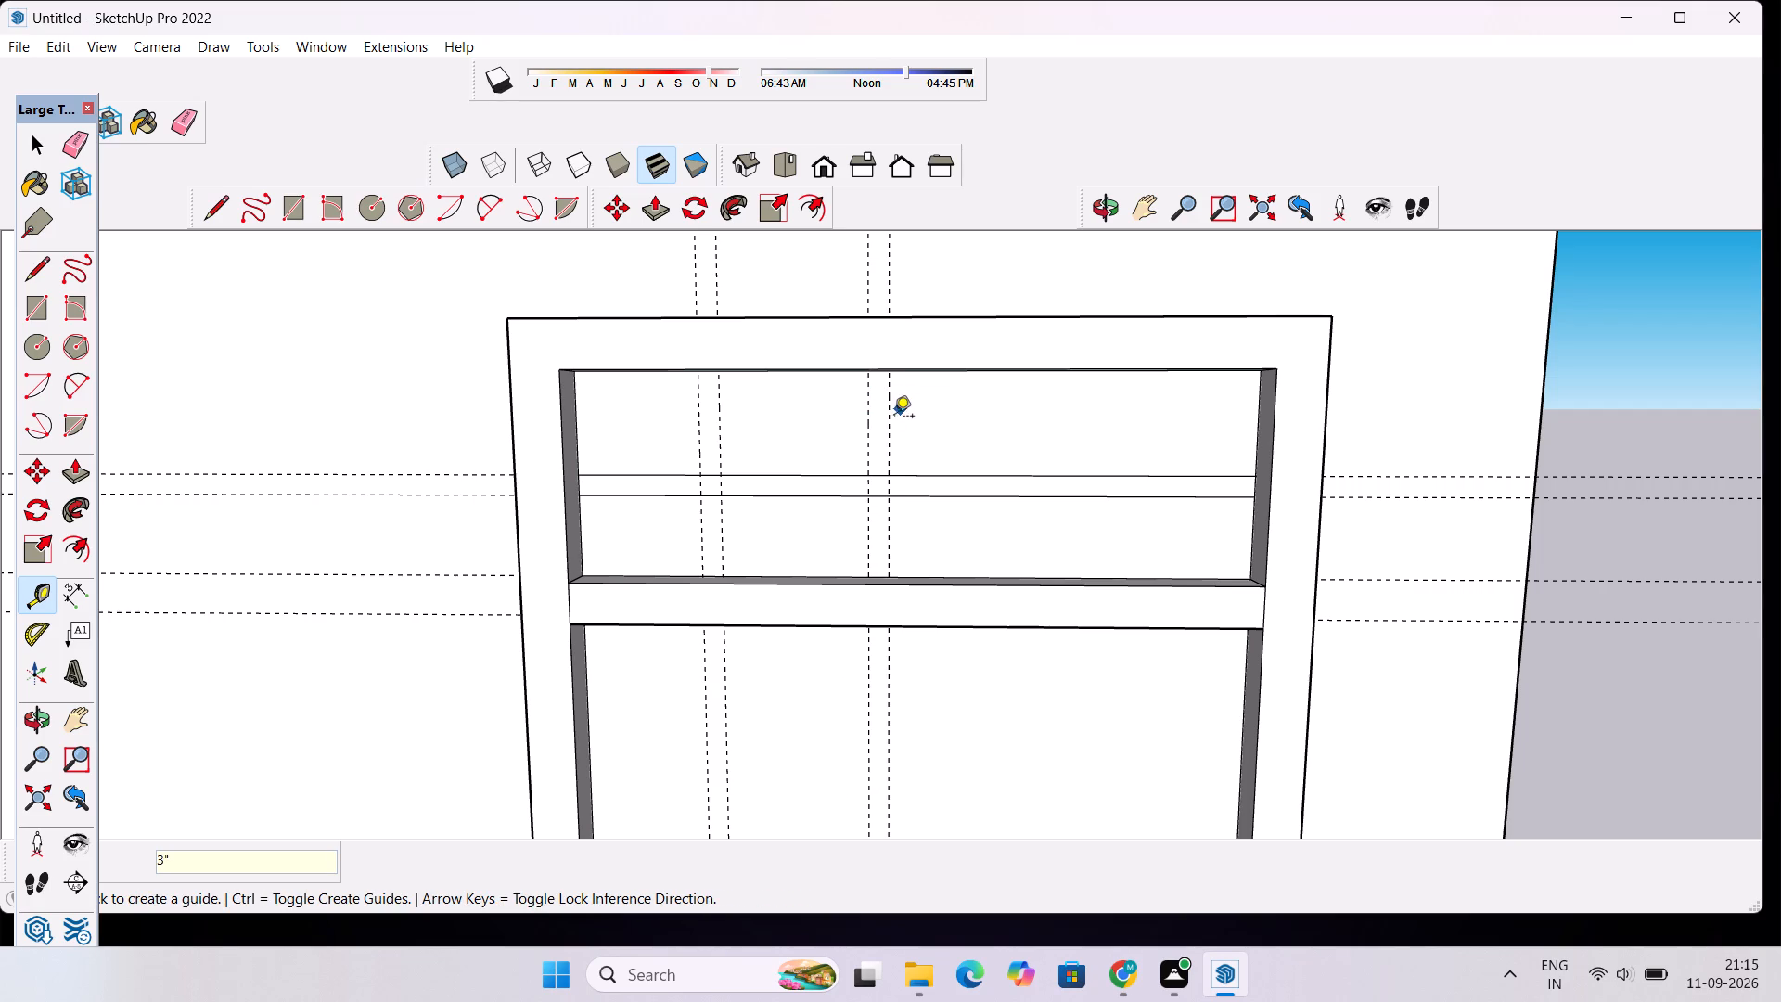
Place a vertical guide about 1' 11 3/8" right of the middle pair in the upper opening, and another 3" beyond it.
left_click(893, 421)
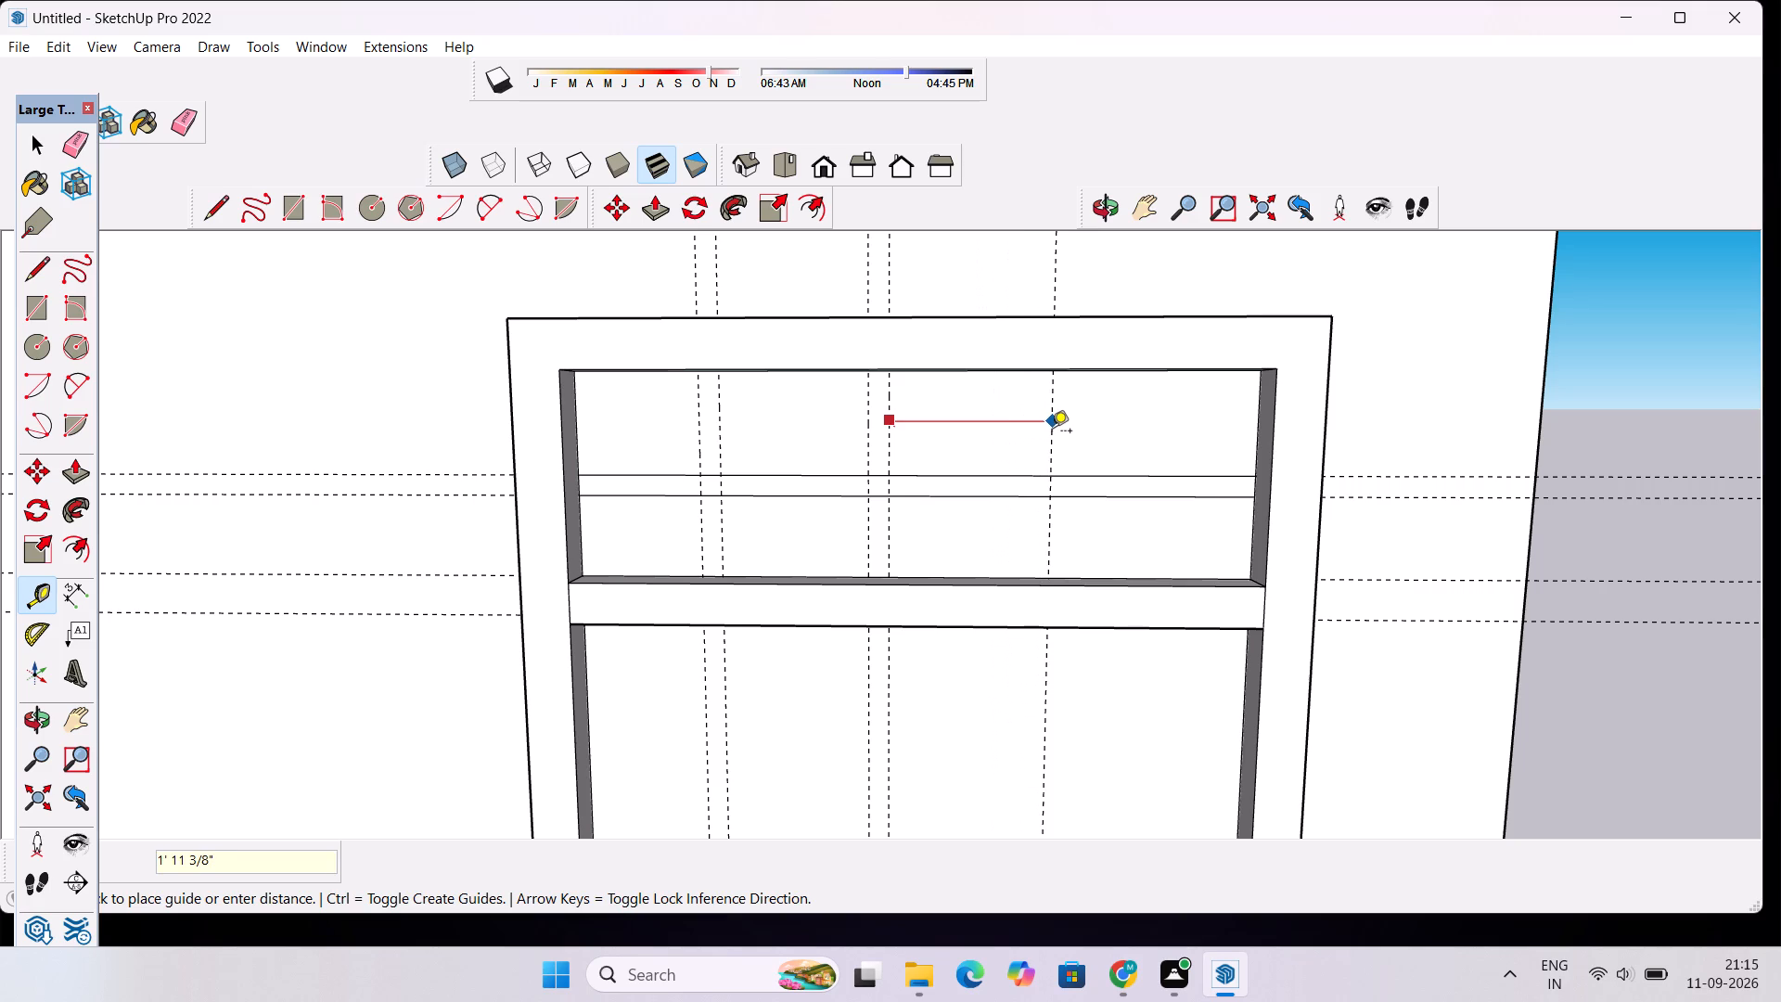
left_click(1052, 432)
left_click(1052, 402)
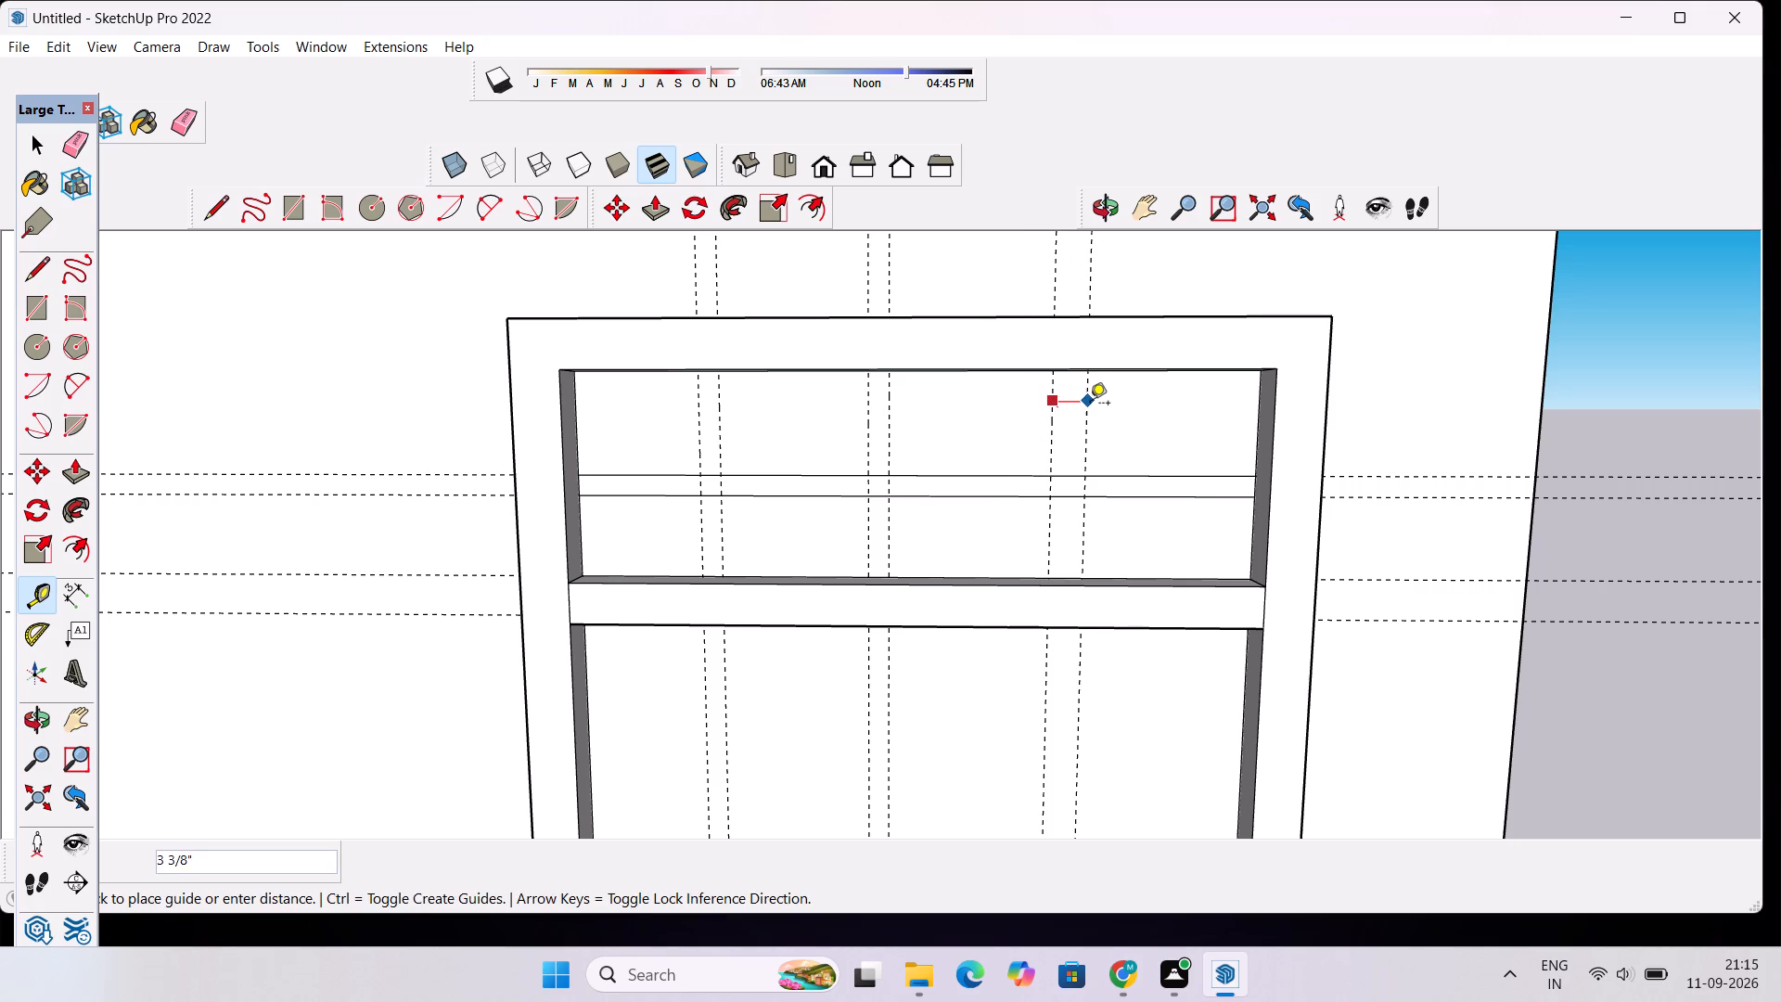
type("3\"")
key("Return")
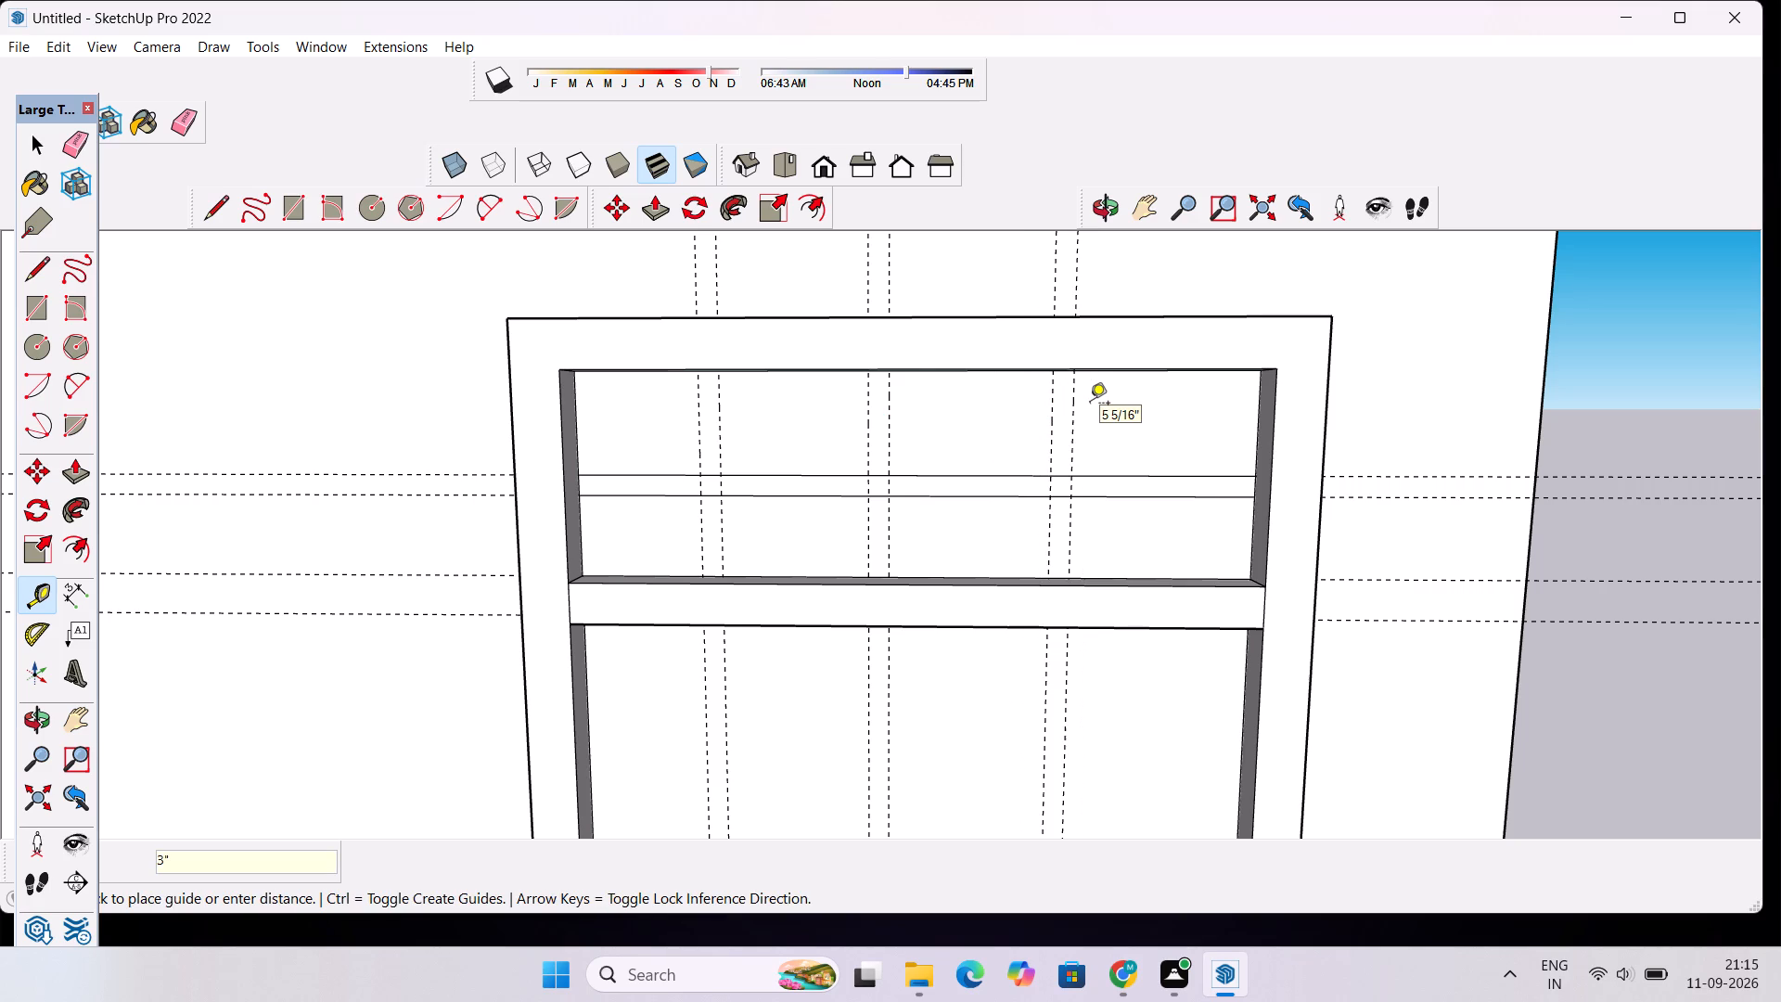
scroll(908, 365, "down", 7)
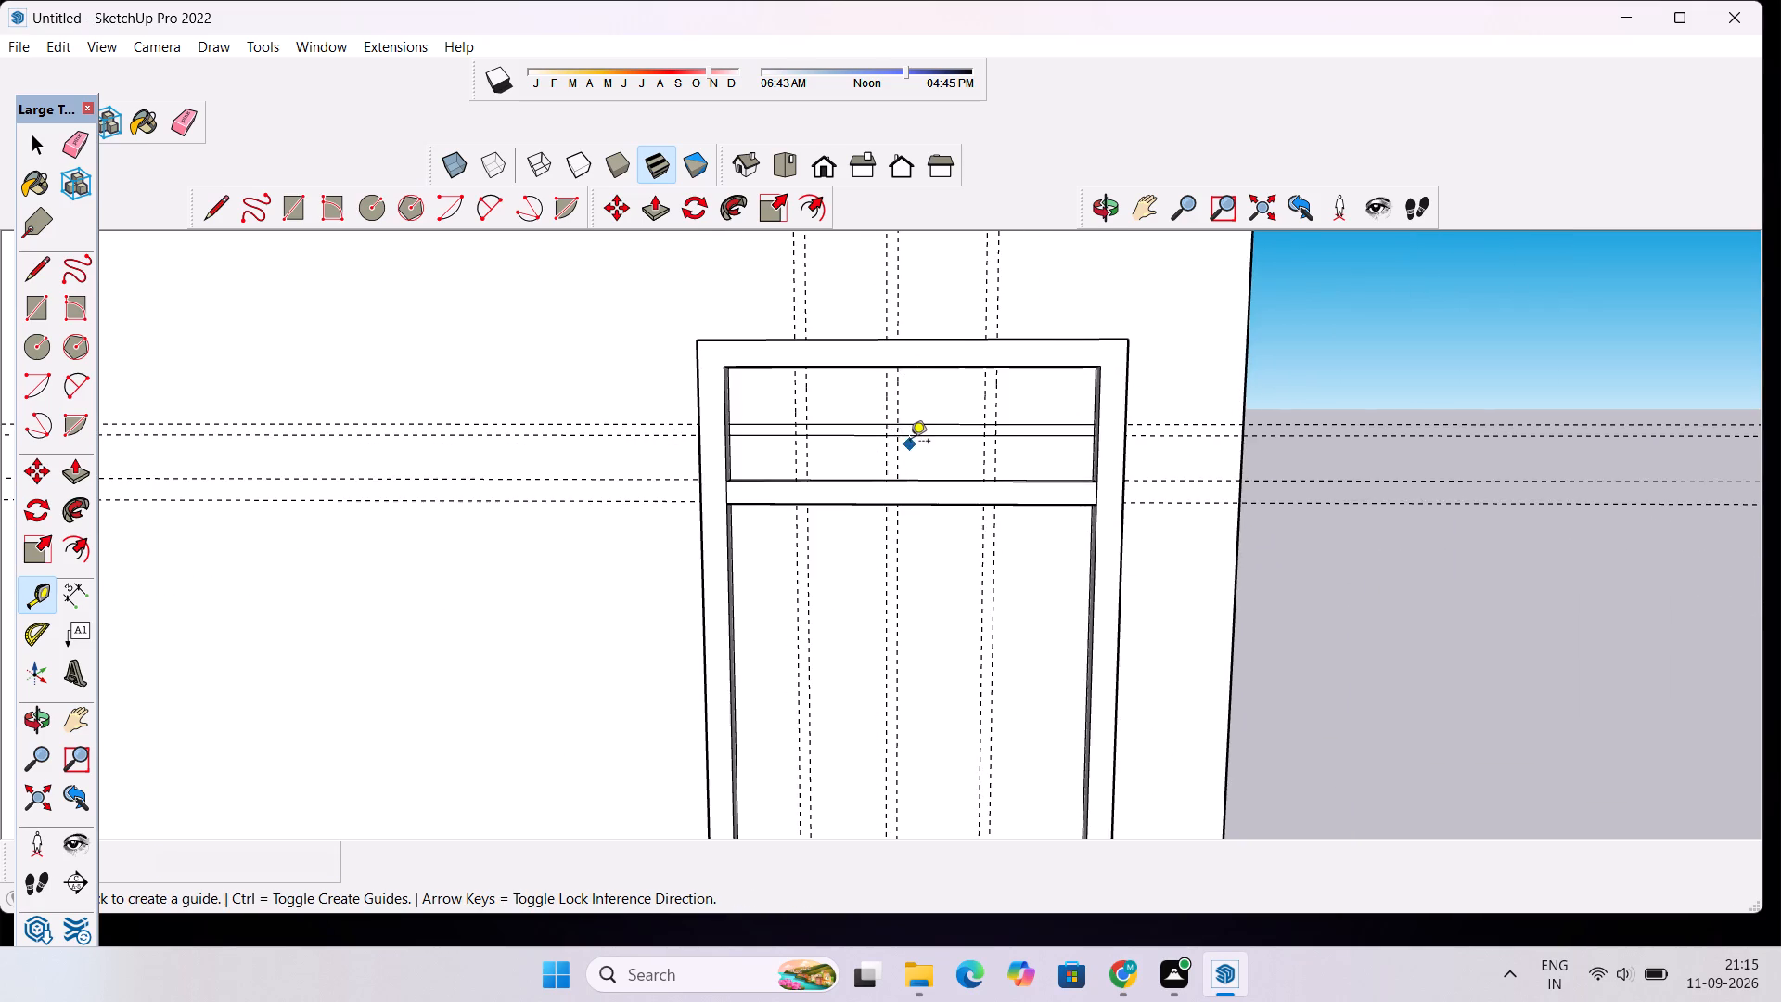
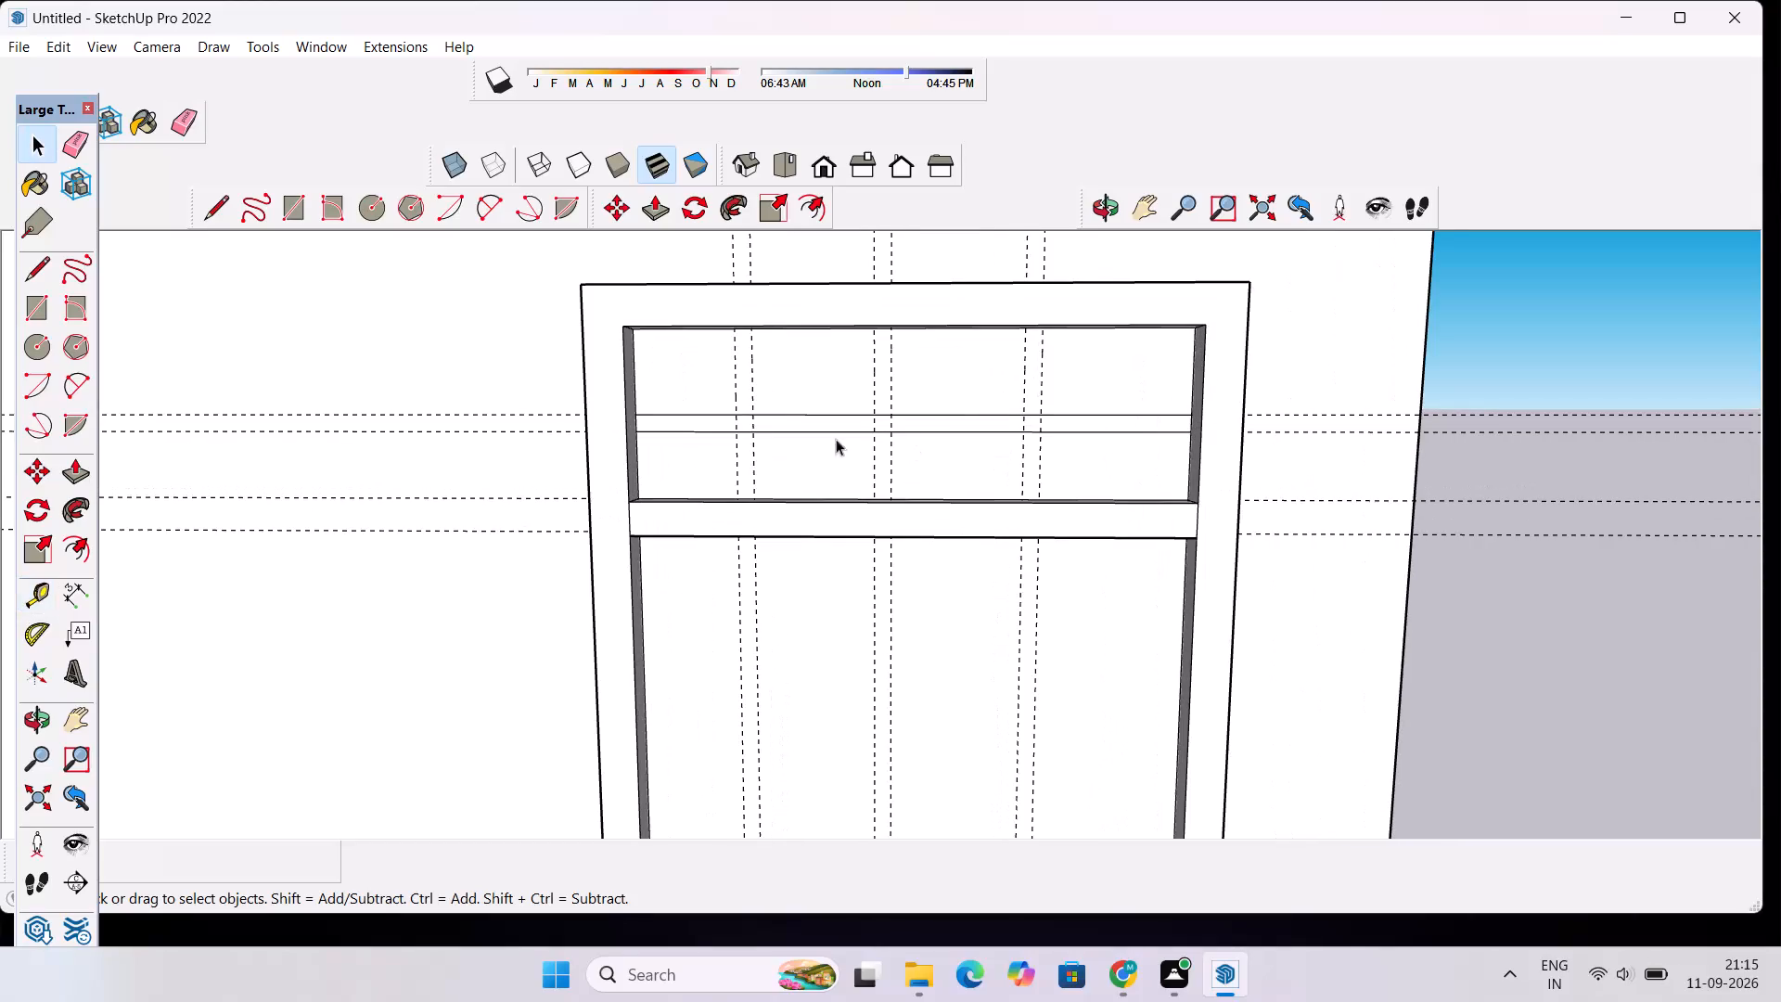
Draw six vertical lines, each 2' 6" long, along the three guide pairs over the full height of the upper opening.
key("l")
scroll(730, 412, "up", 4)
scroll(733, 302, "up", 3)
left_click(737, 280)
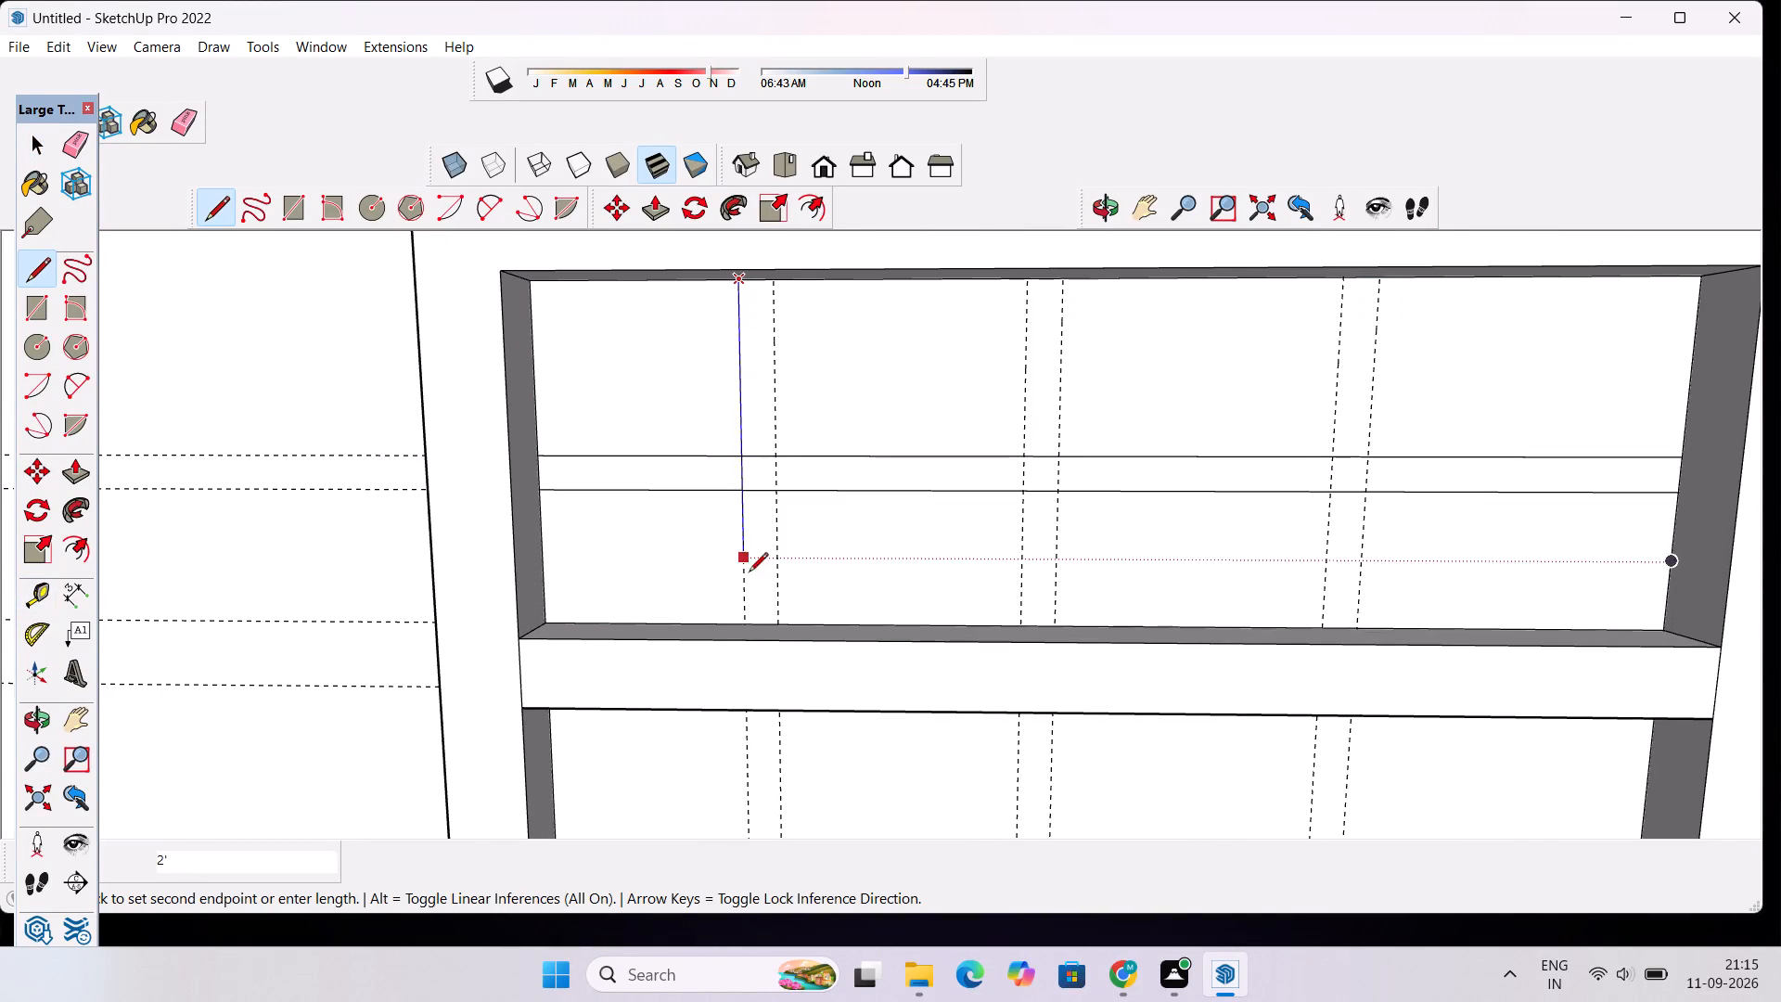
left_click(744, 622)
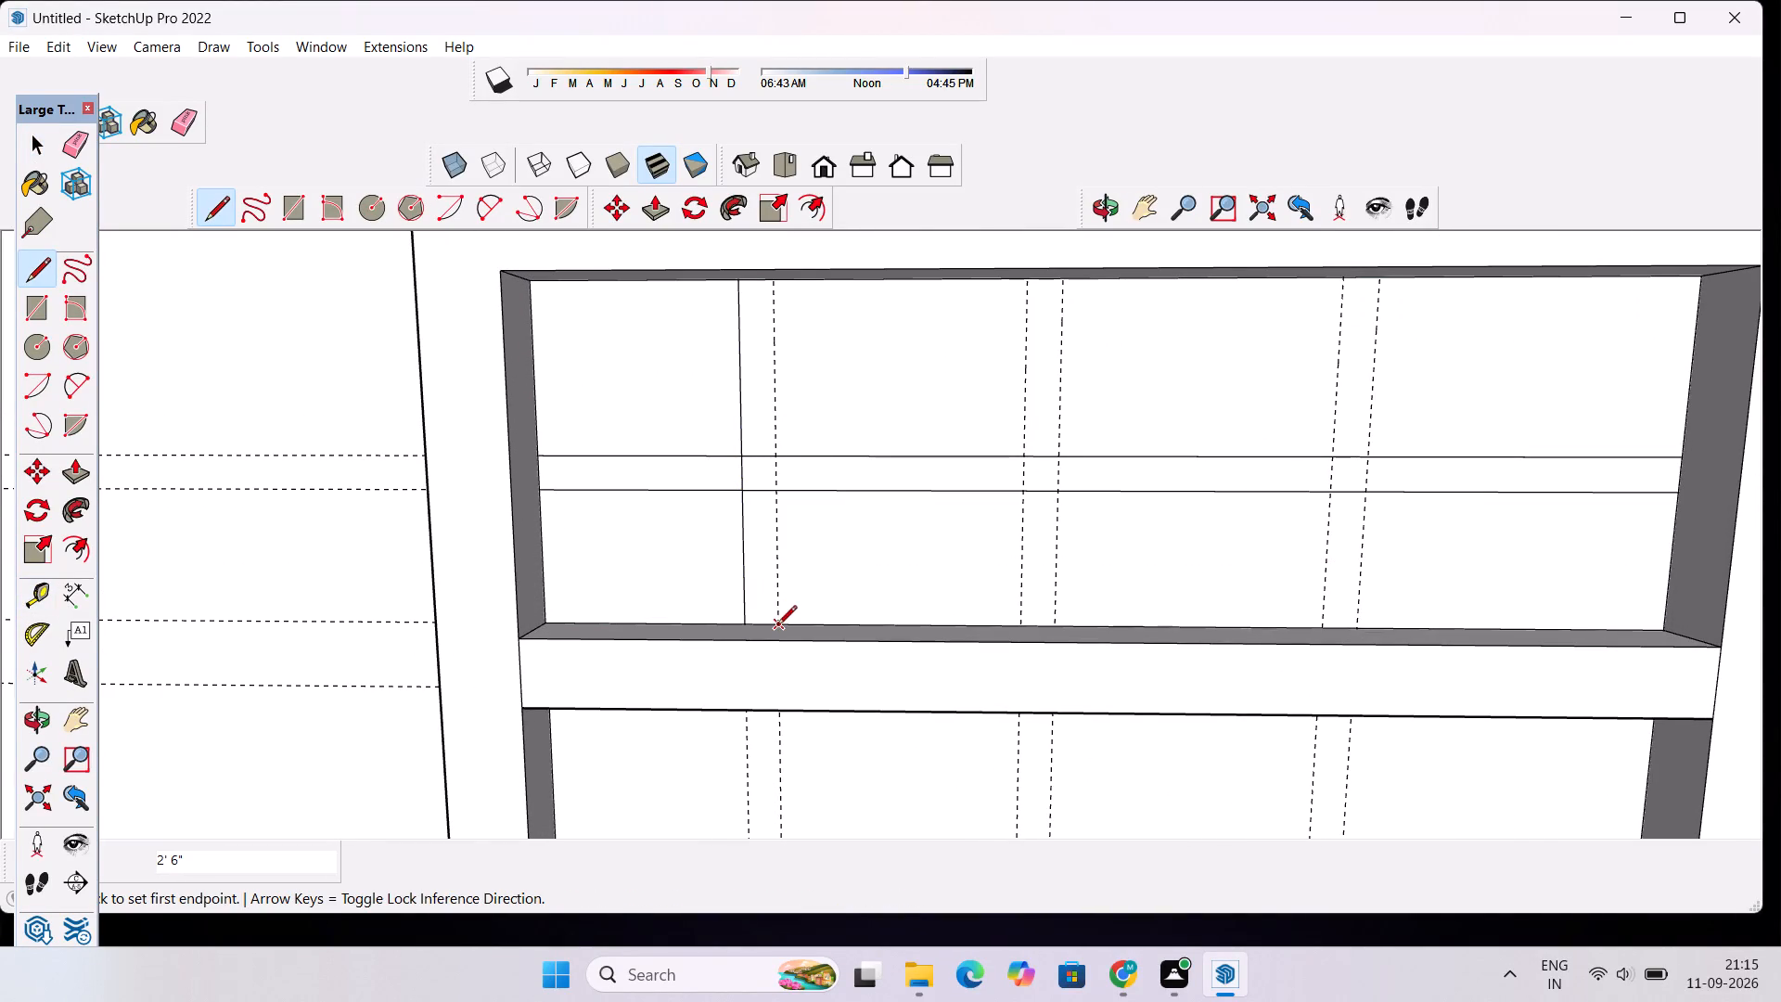
left_click(777, 626)
left_click(771, 286)
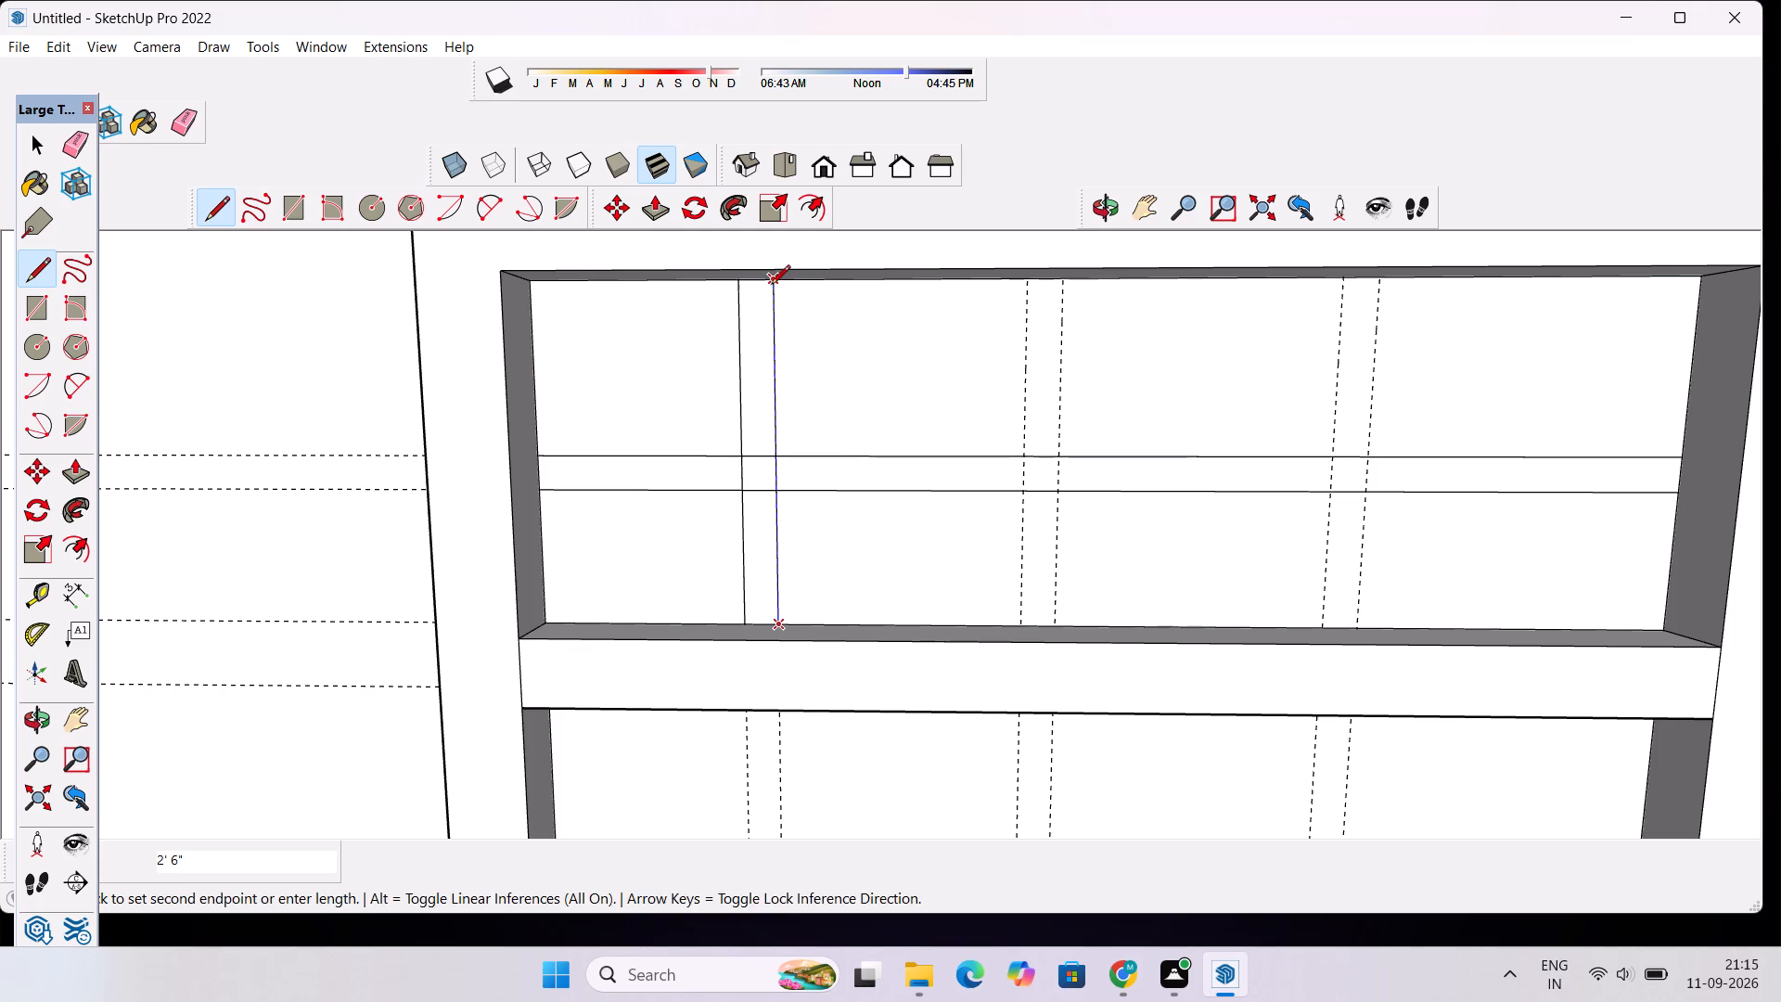
left_click(1027, 281)
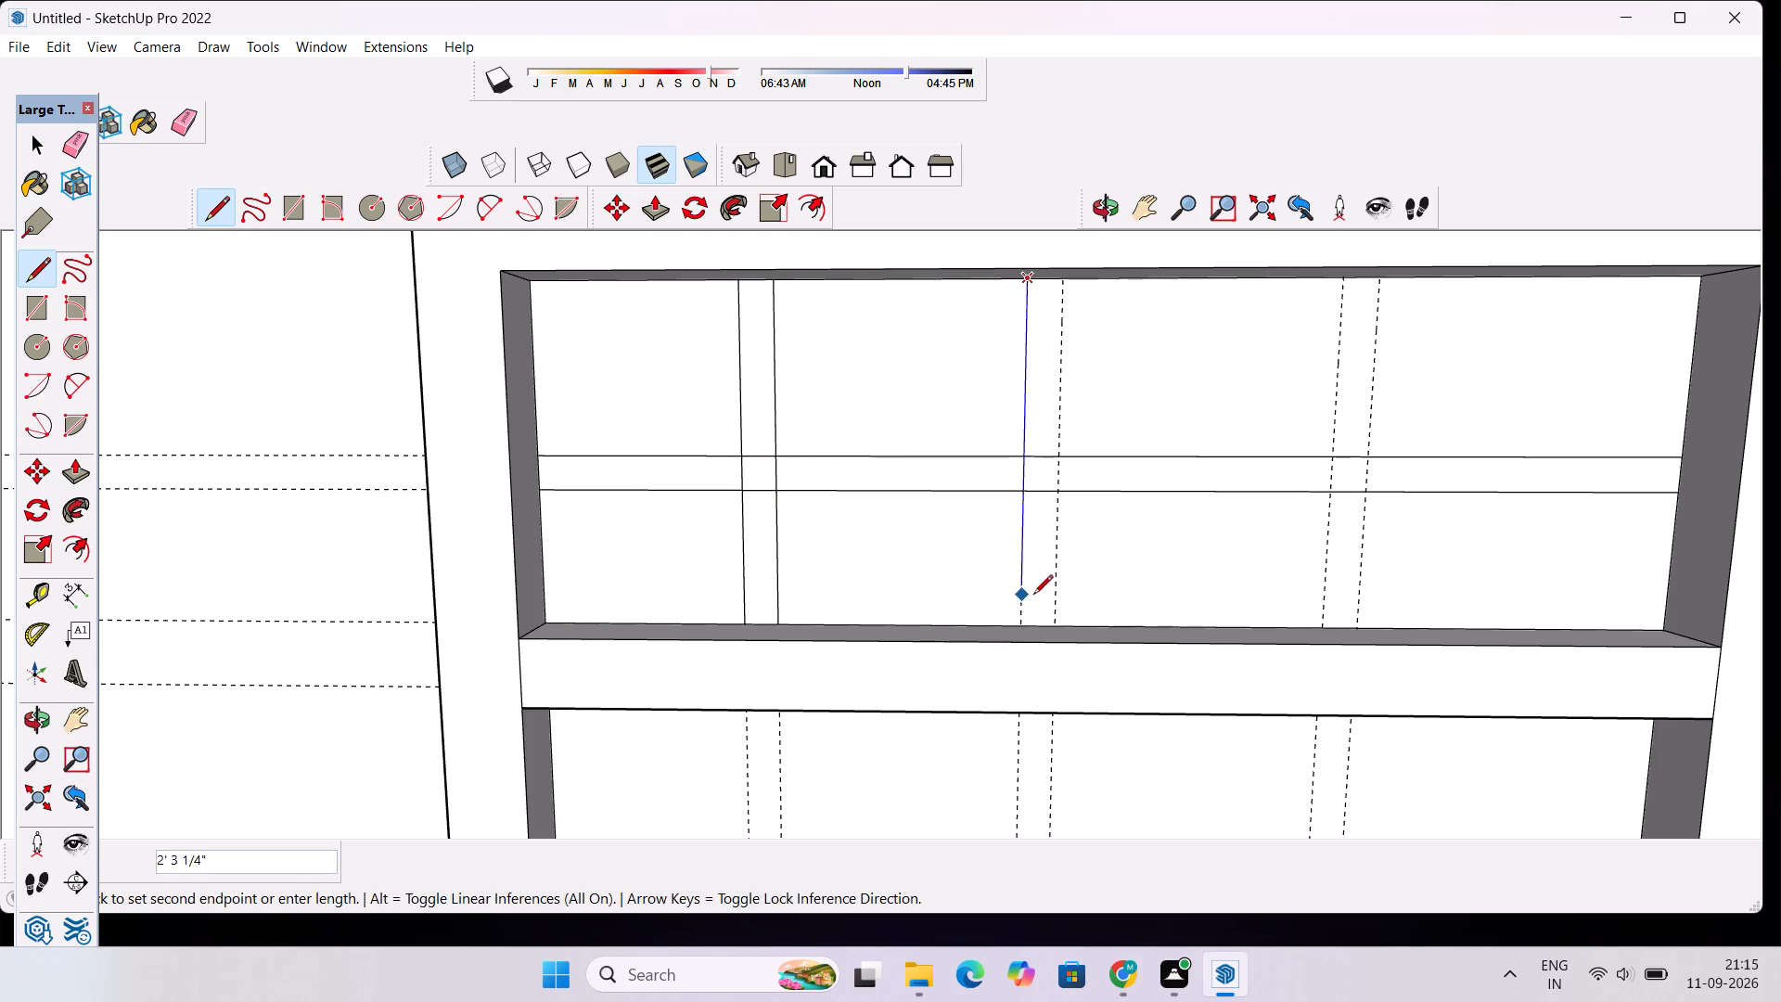
left_click(1029, 623)
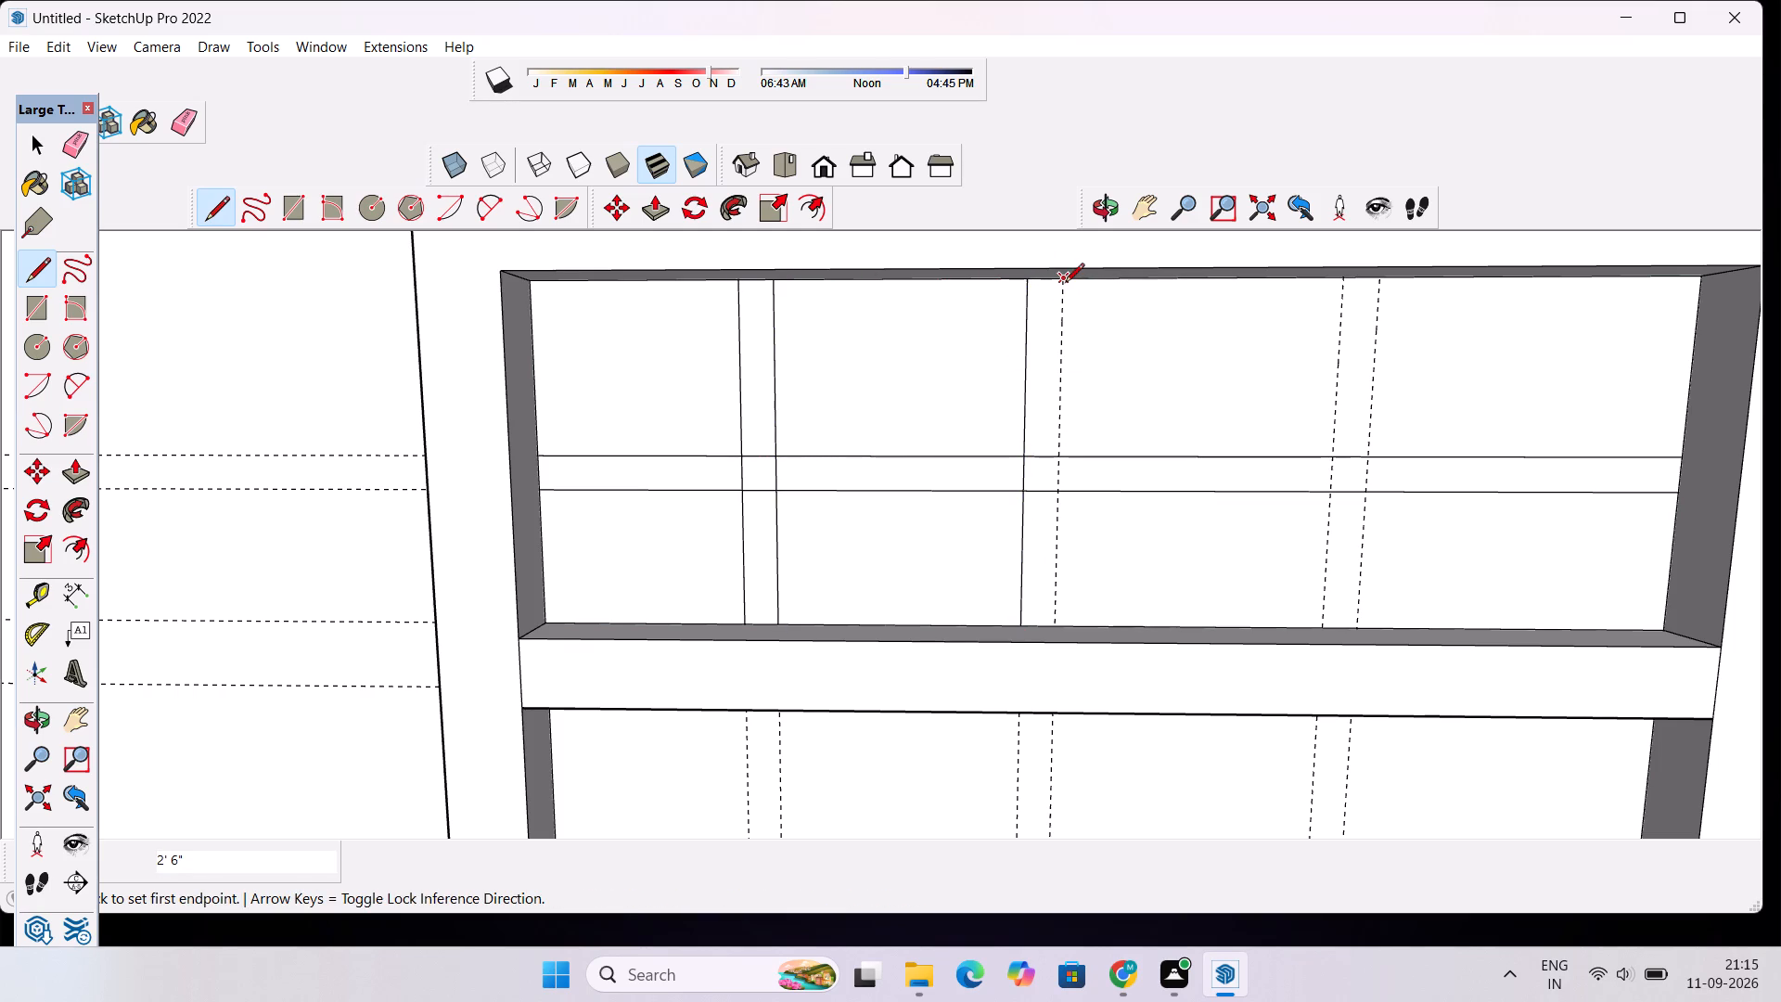
left_click(1065, 284)
left_click(1057, 623)
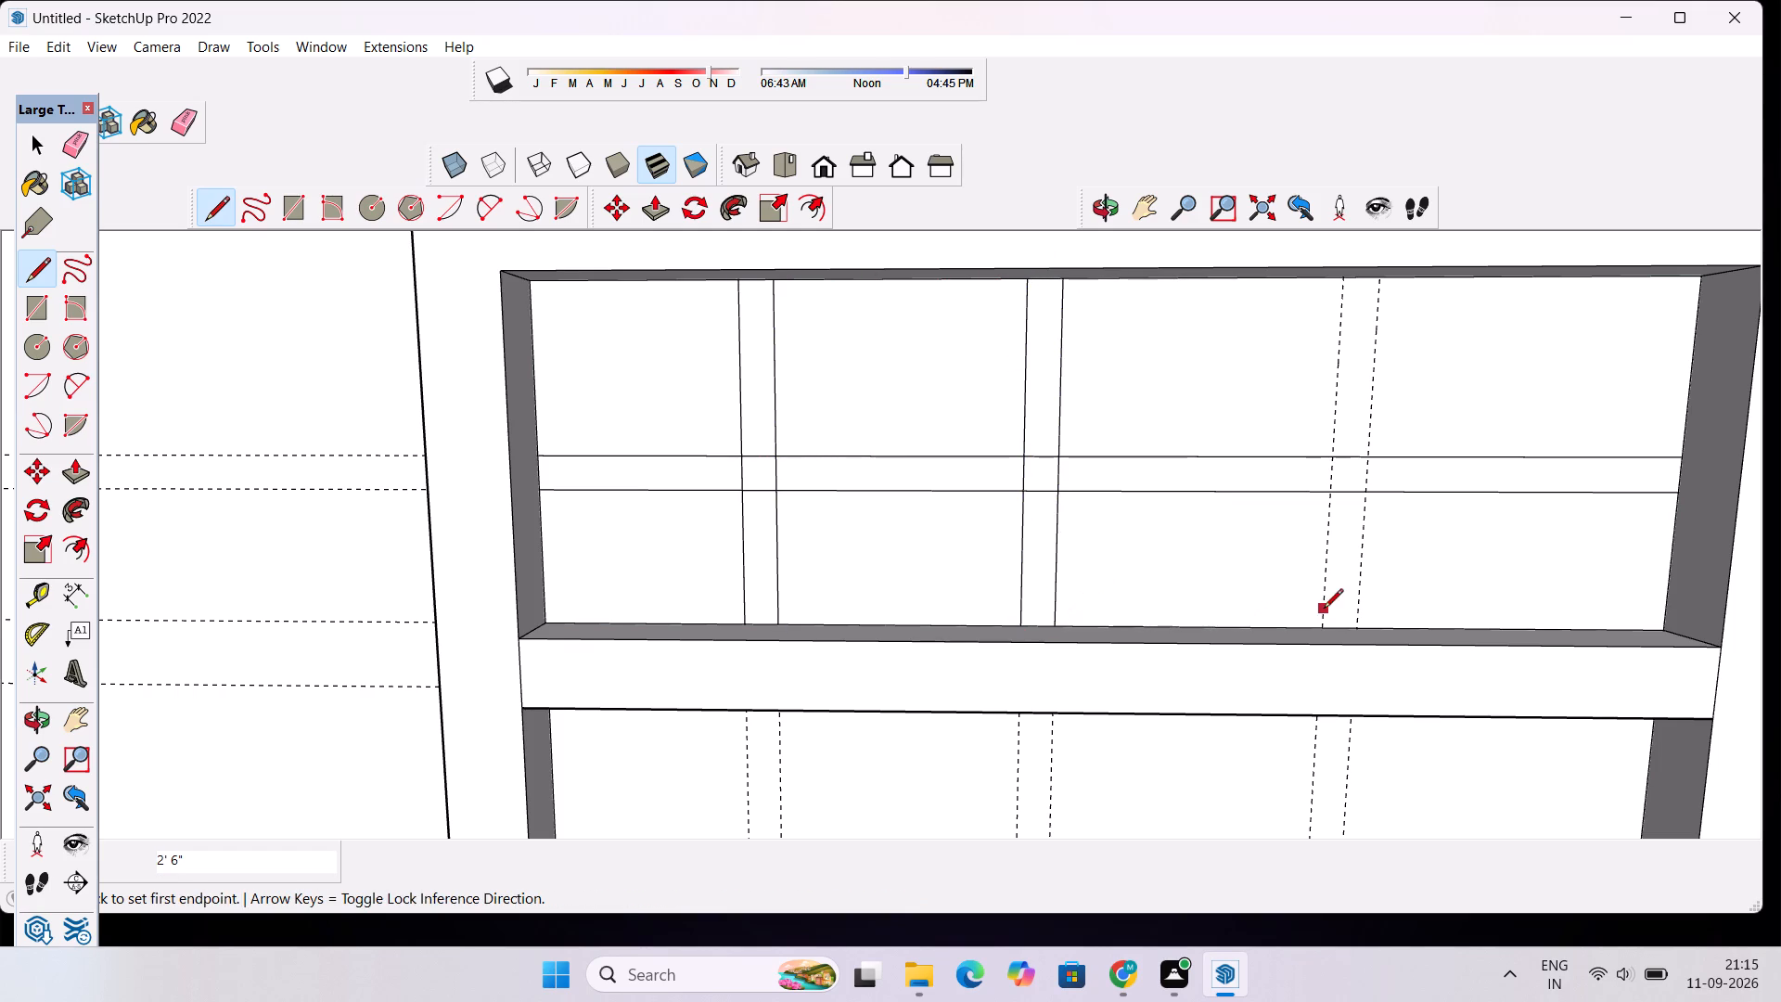
left_click(1325, 622)
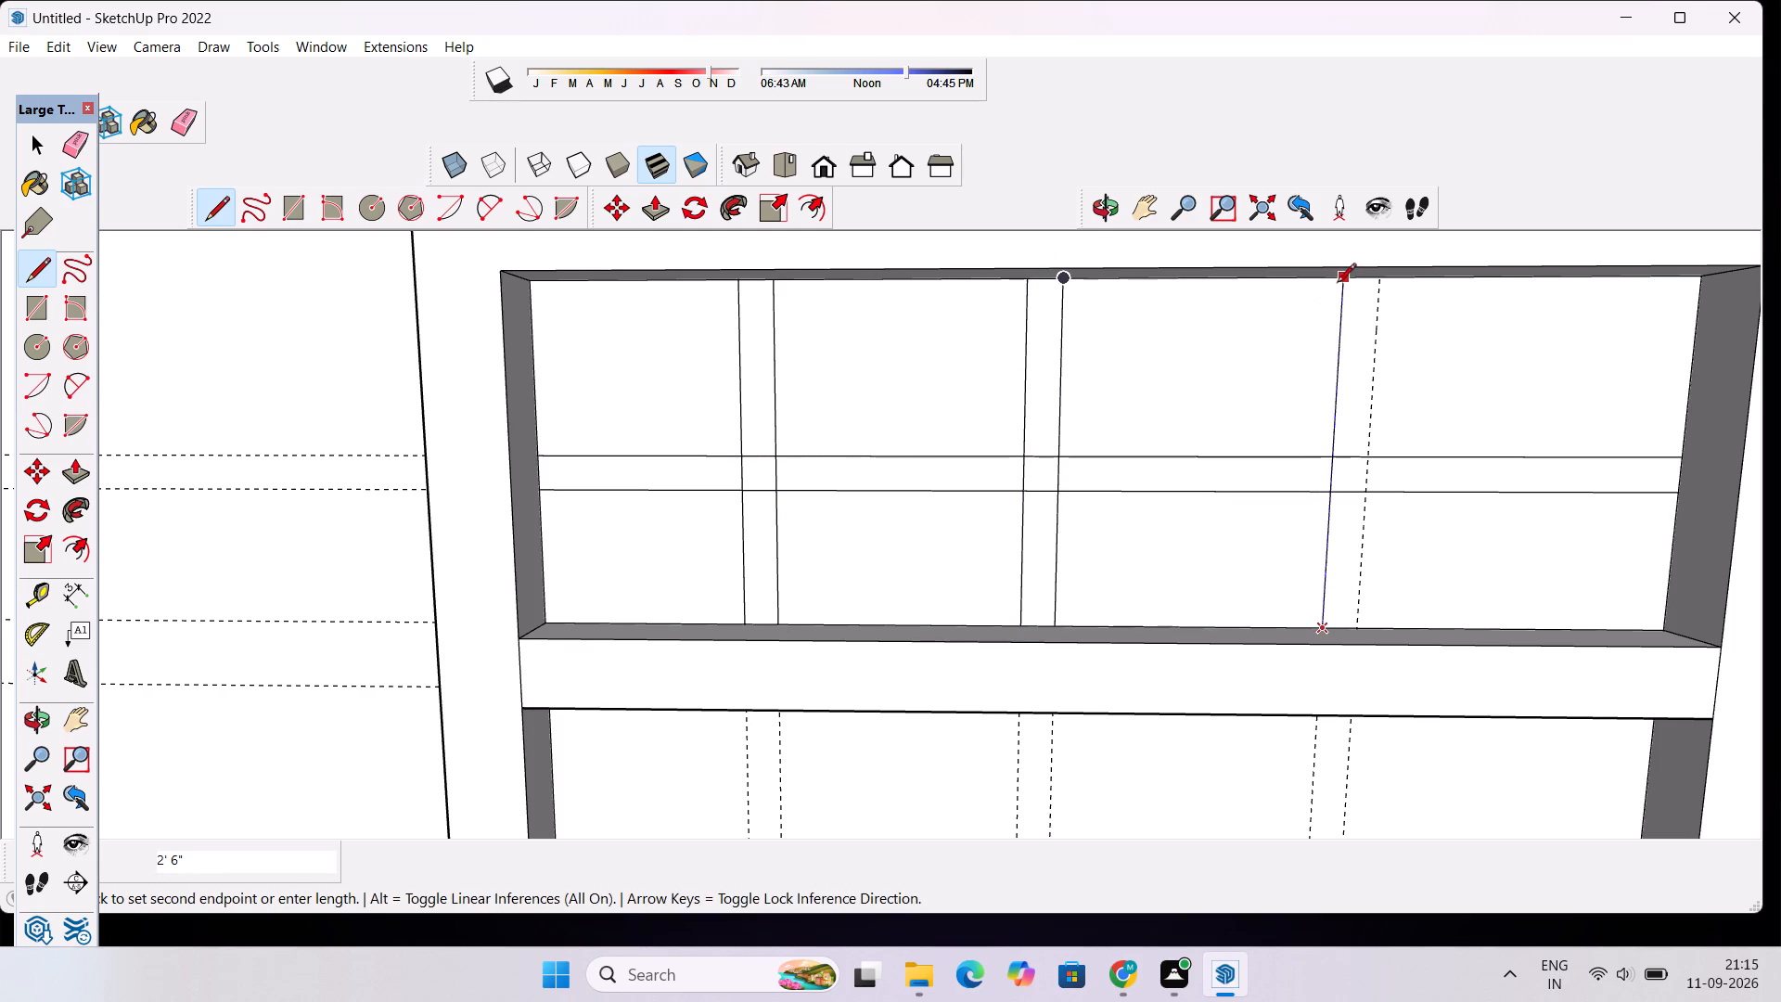
left_click(1337, 284)
left_click(1377, 280)
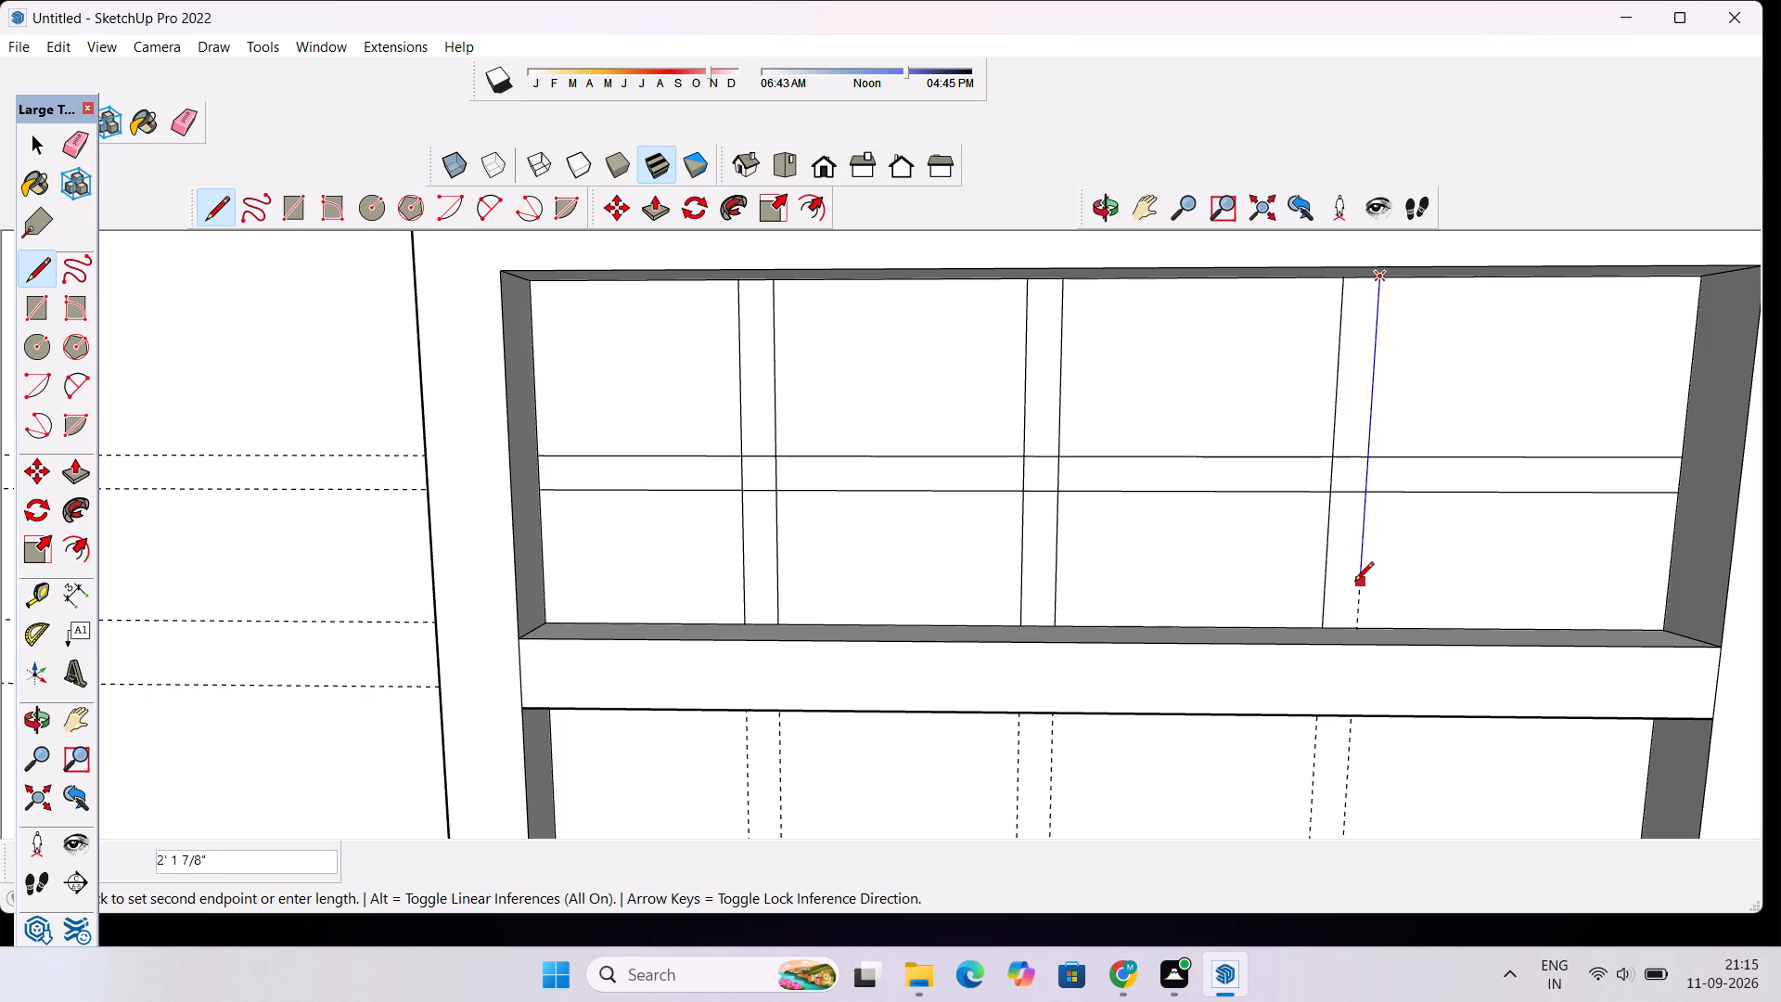
left_click(1352, 631)
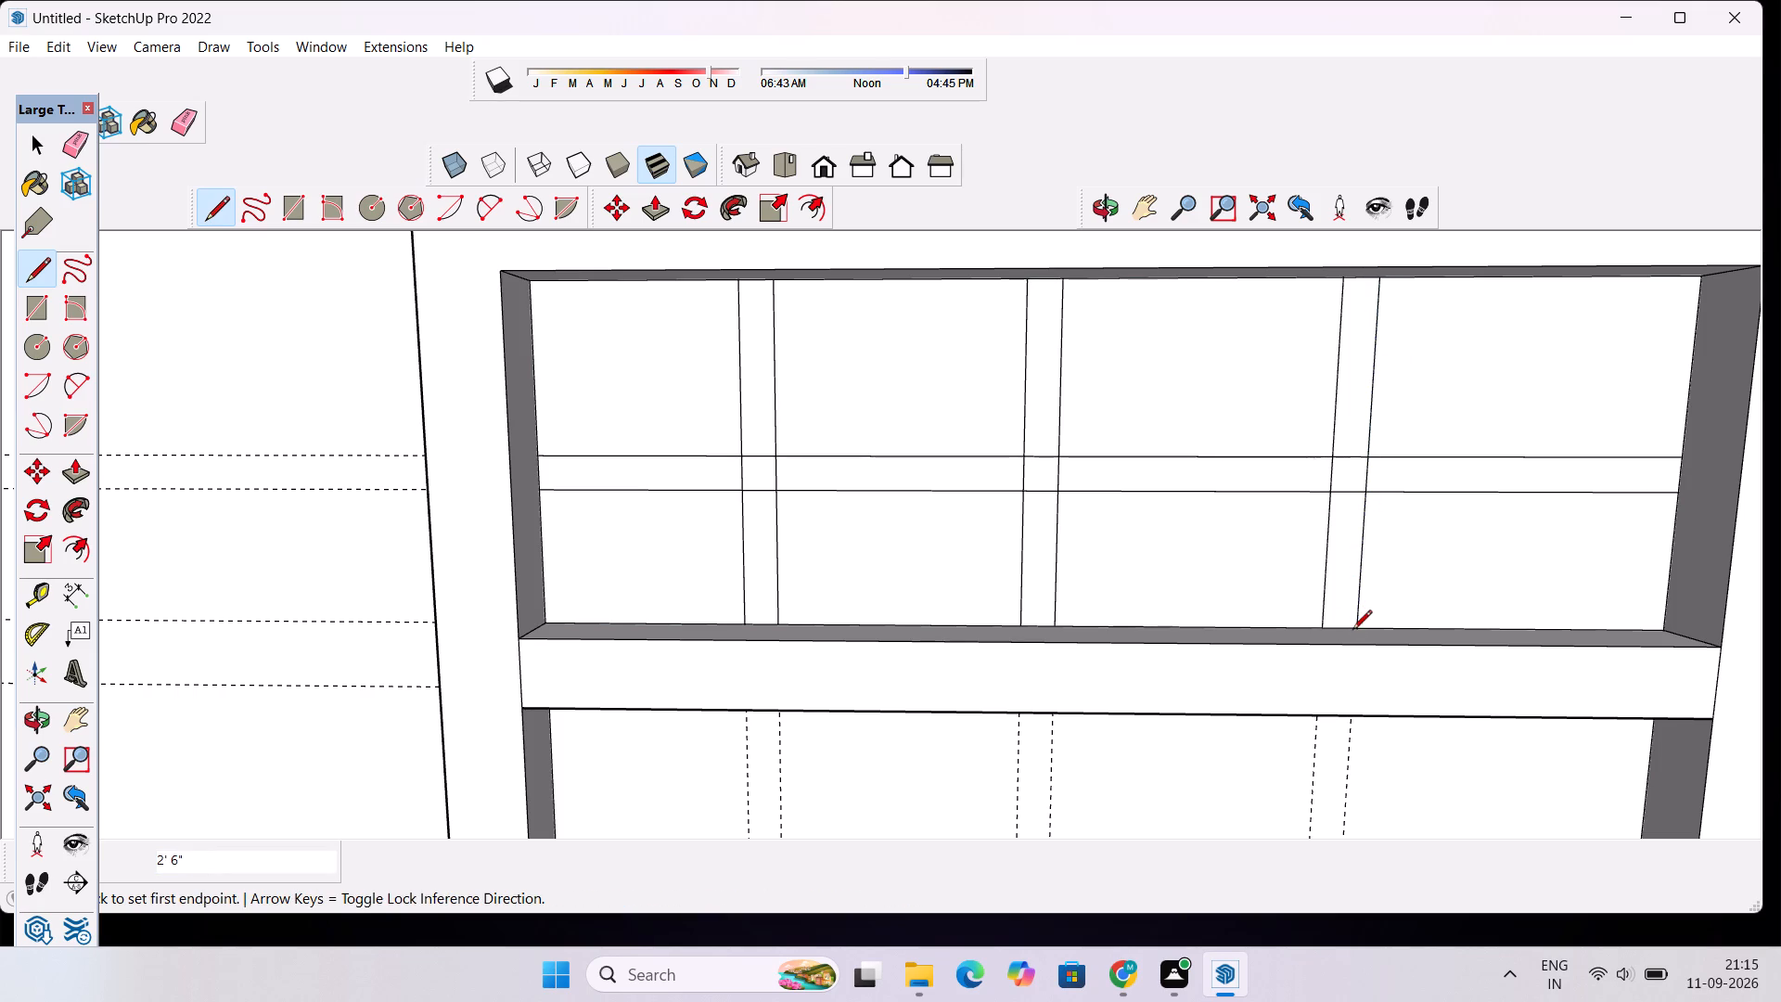
Erase all the horizontal and vertical dashed guides running across the front wall and frame.
key("space")
scroll(837, 498, "down", 9)
key("e")
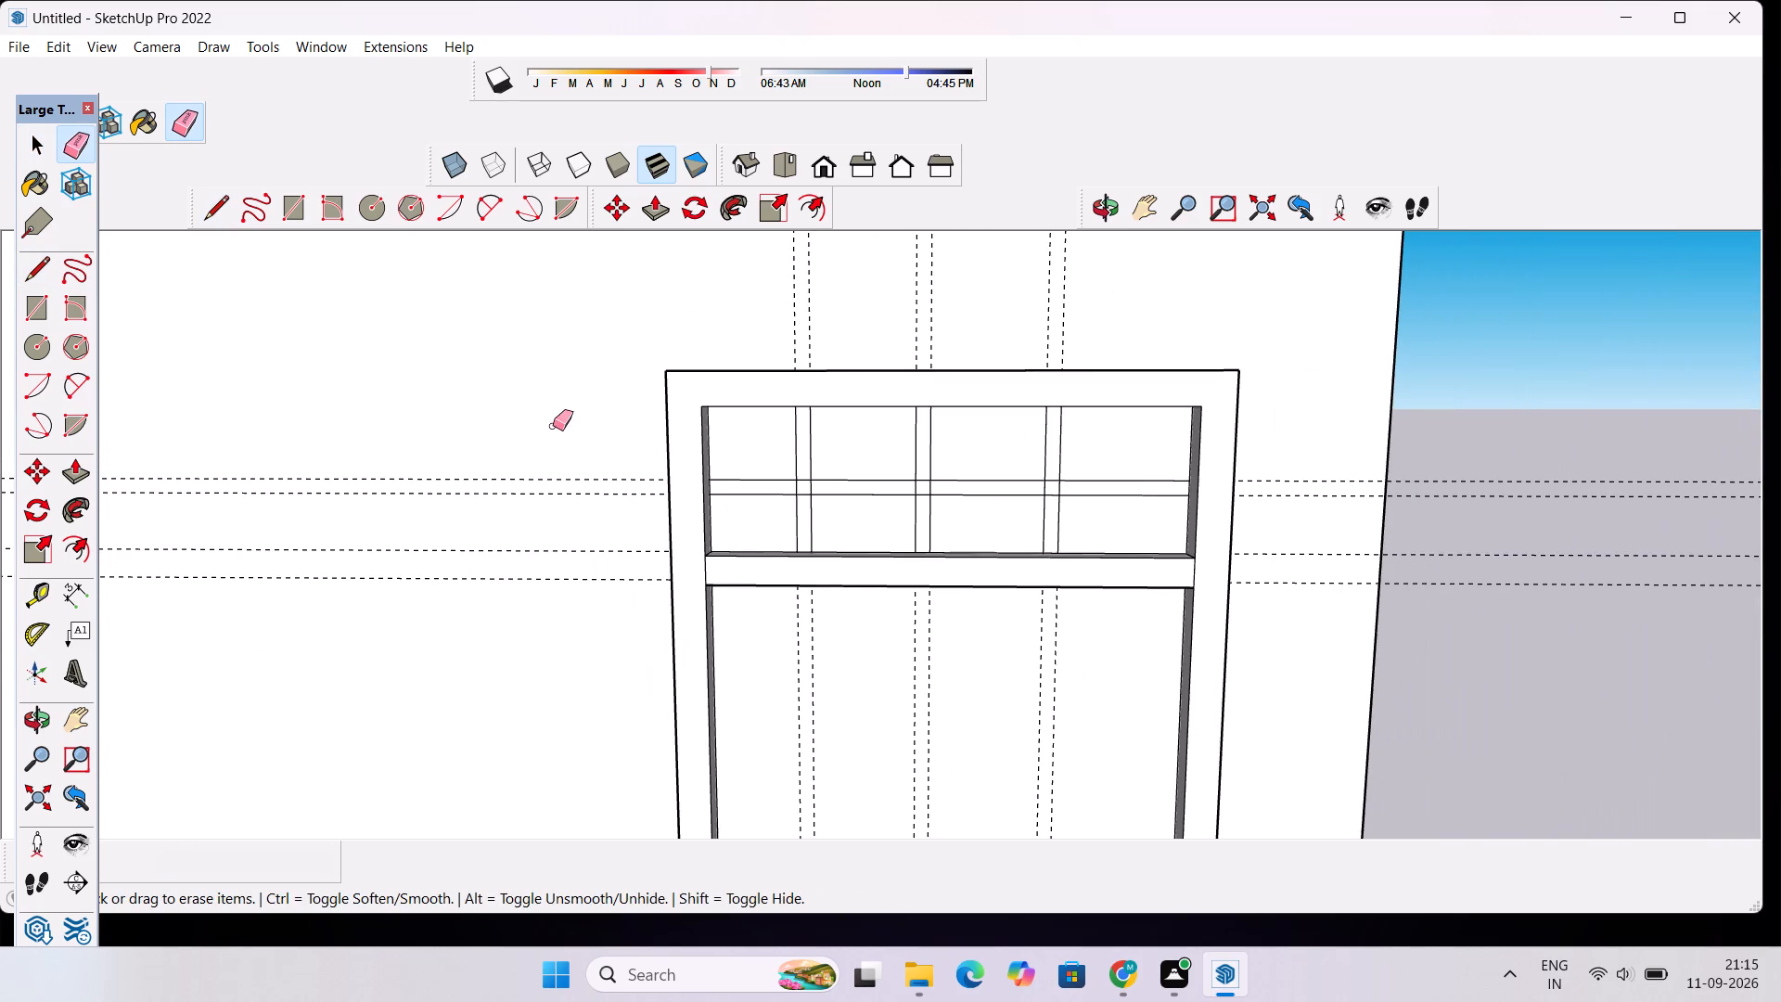
left_click_drag(554, 415, 583, 587)
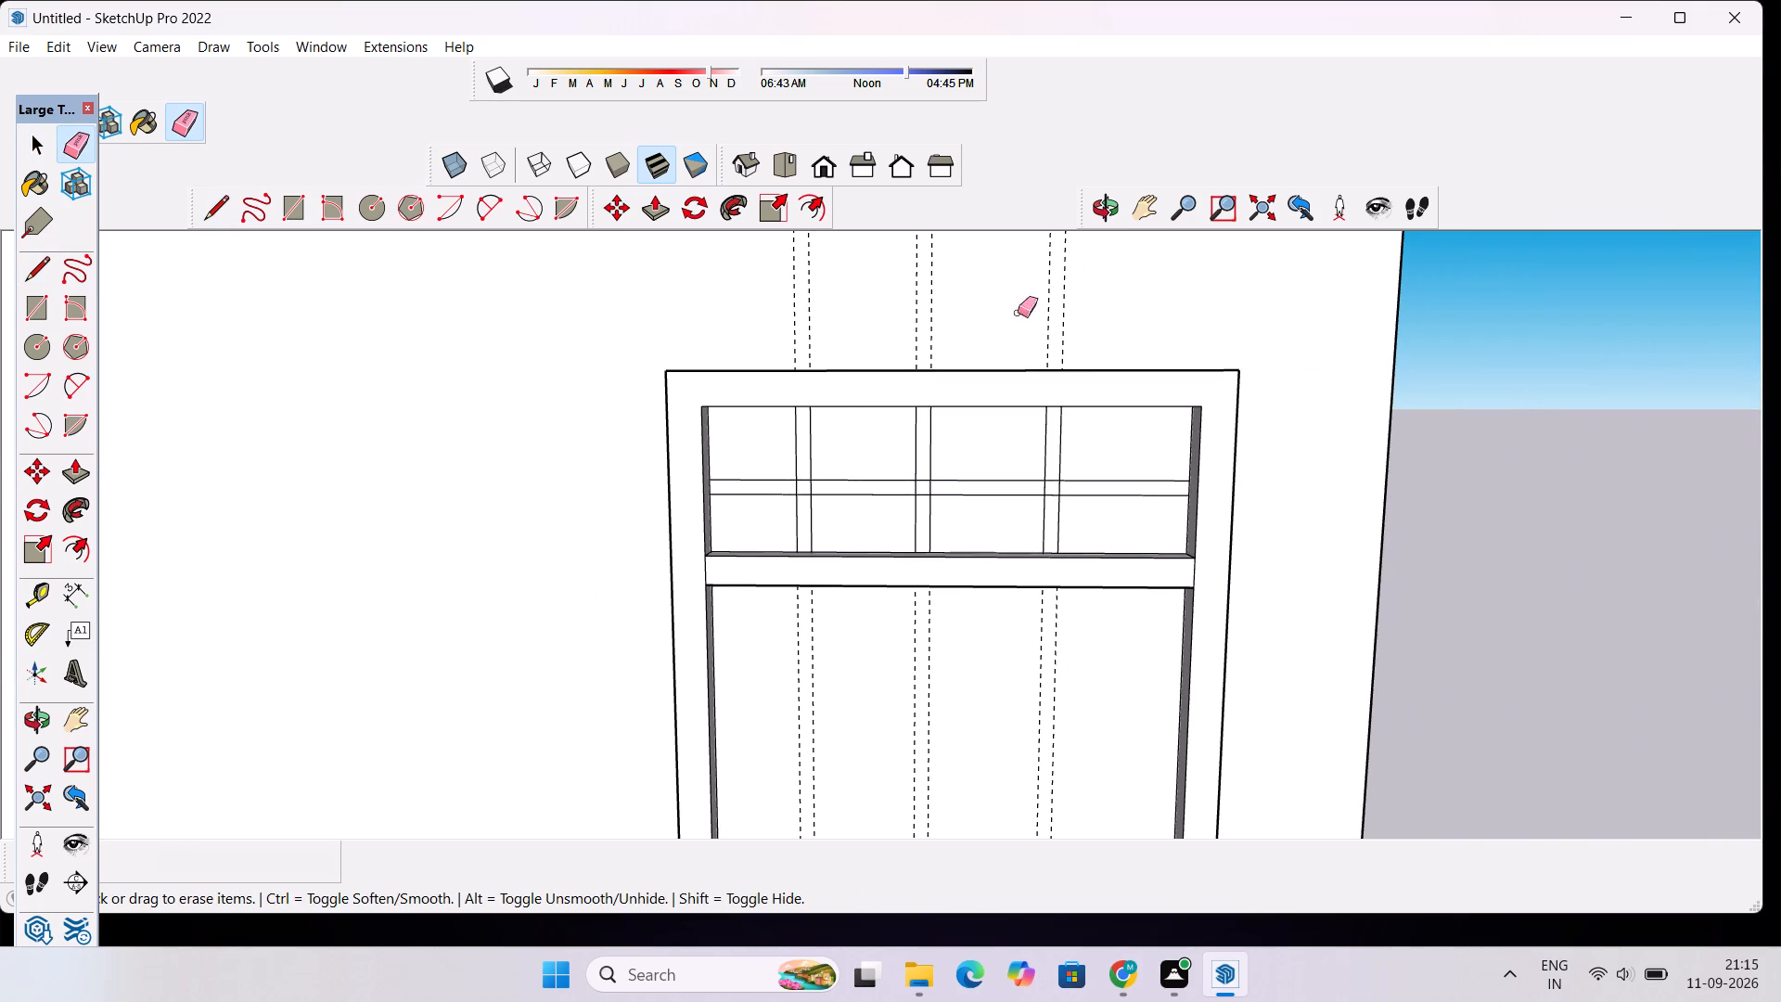
left_click_drag(1077, 278, 791, 332)
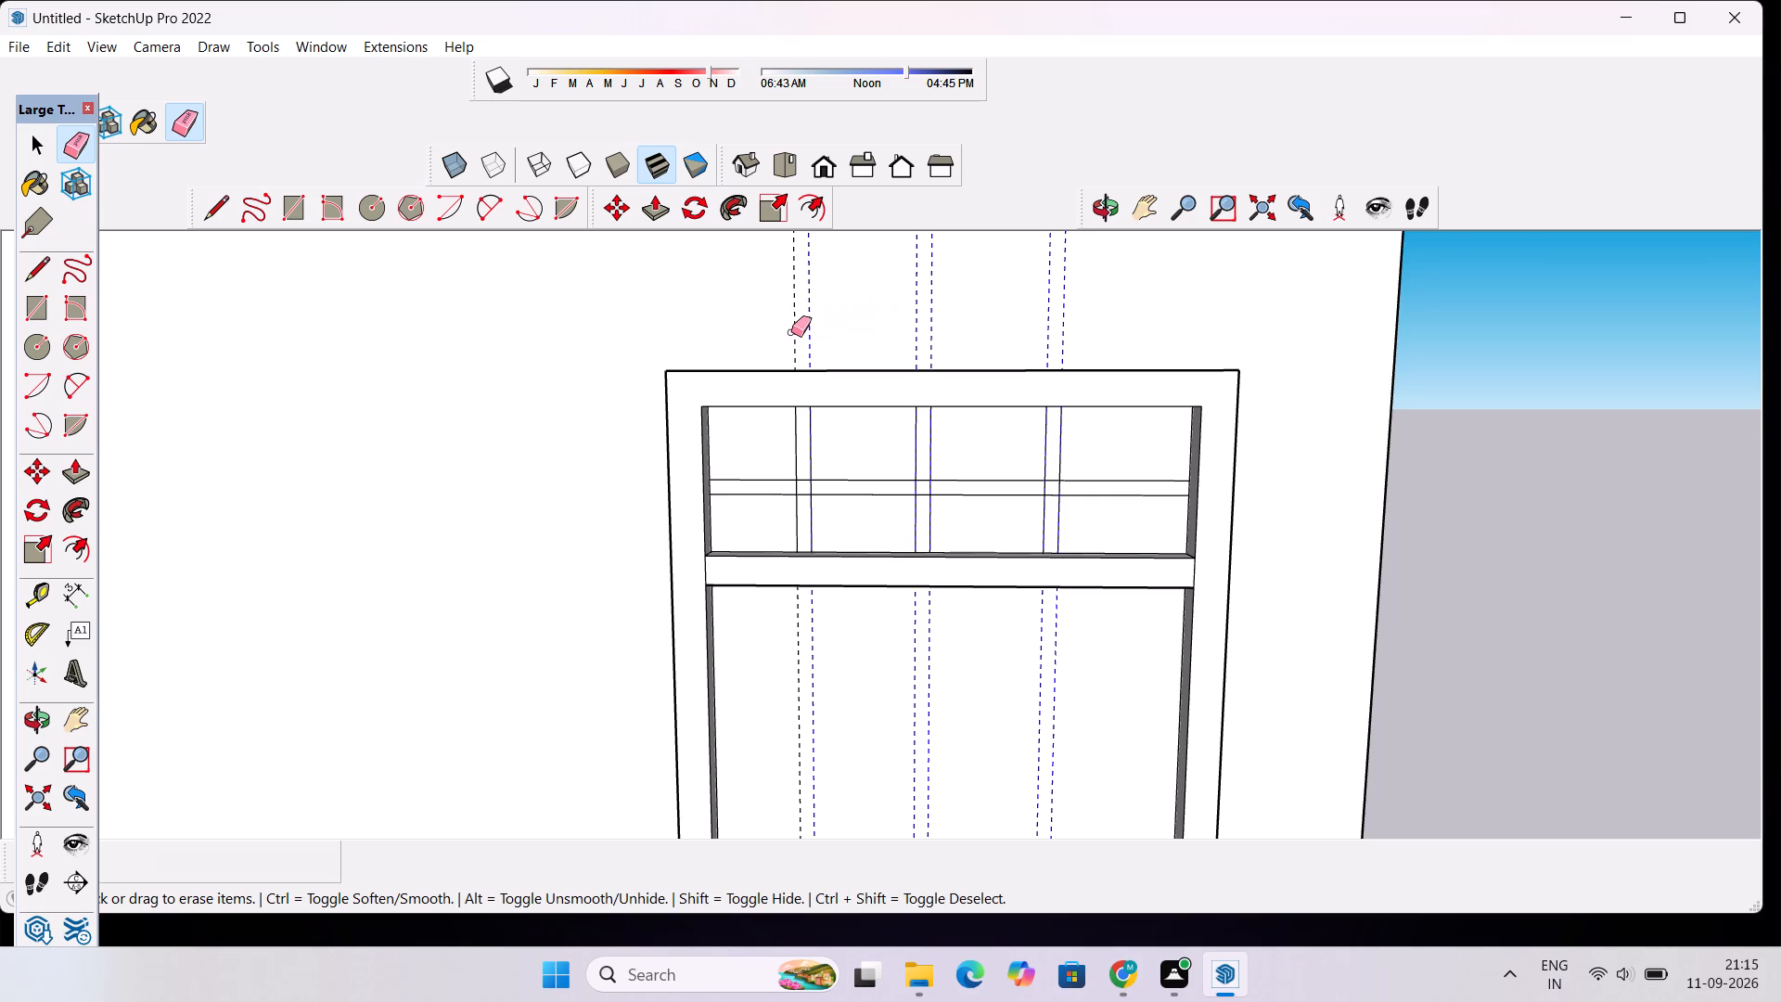
left_click_drag(791, 332, 752, 344)
key("space")
Erase the line segments inside the three bar crossings of the upper opening so the bars form one continuous grid face.
scroll(850, 674, "up", 1)
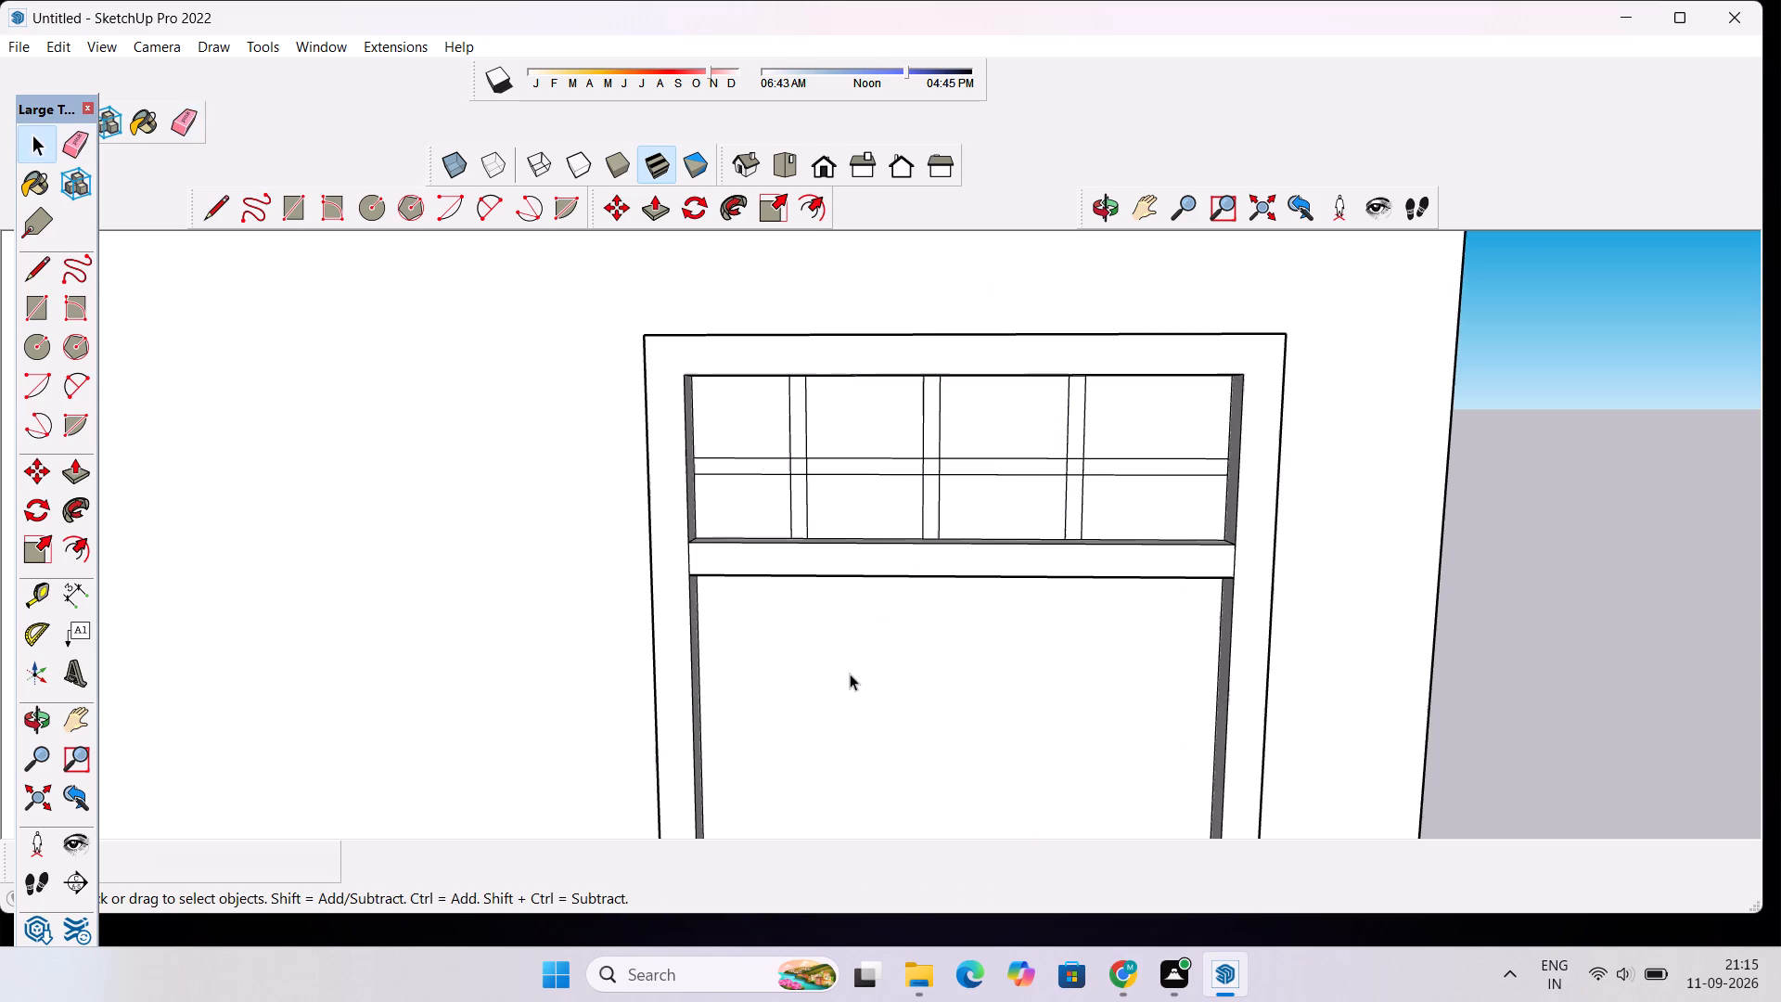
key("e")
scroll(766, 445, "up", 5)
left_click_drag(824, 456, 820, 479)
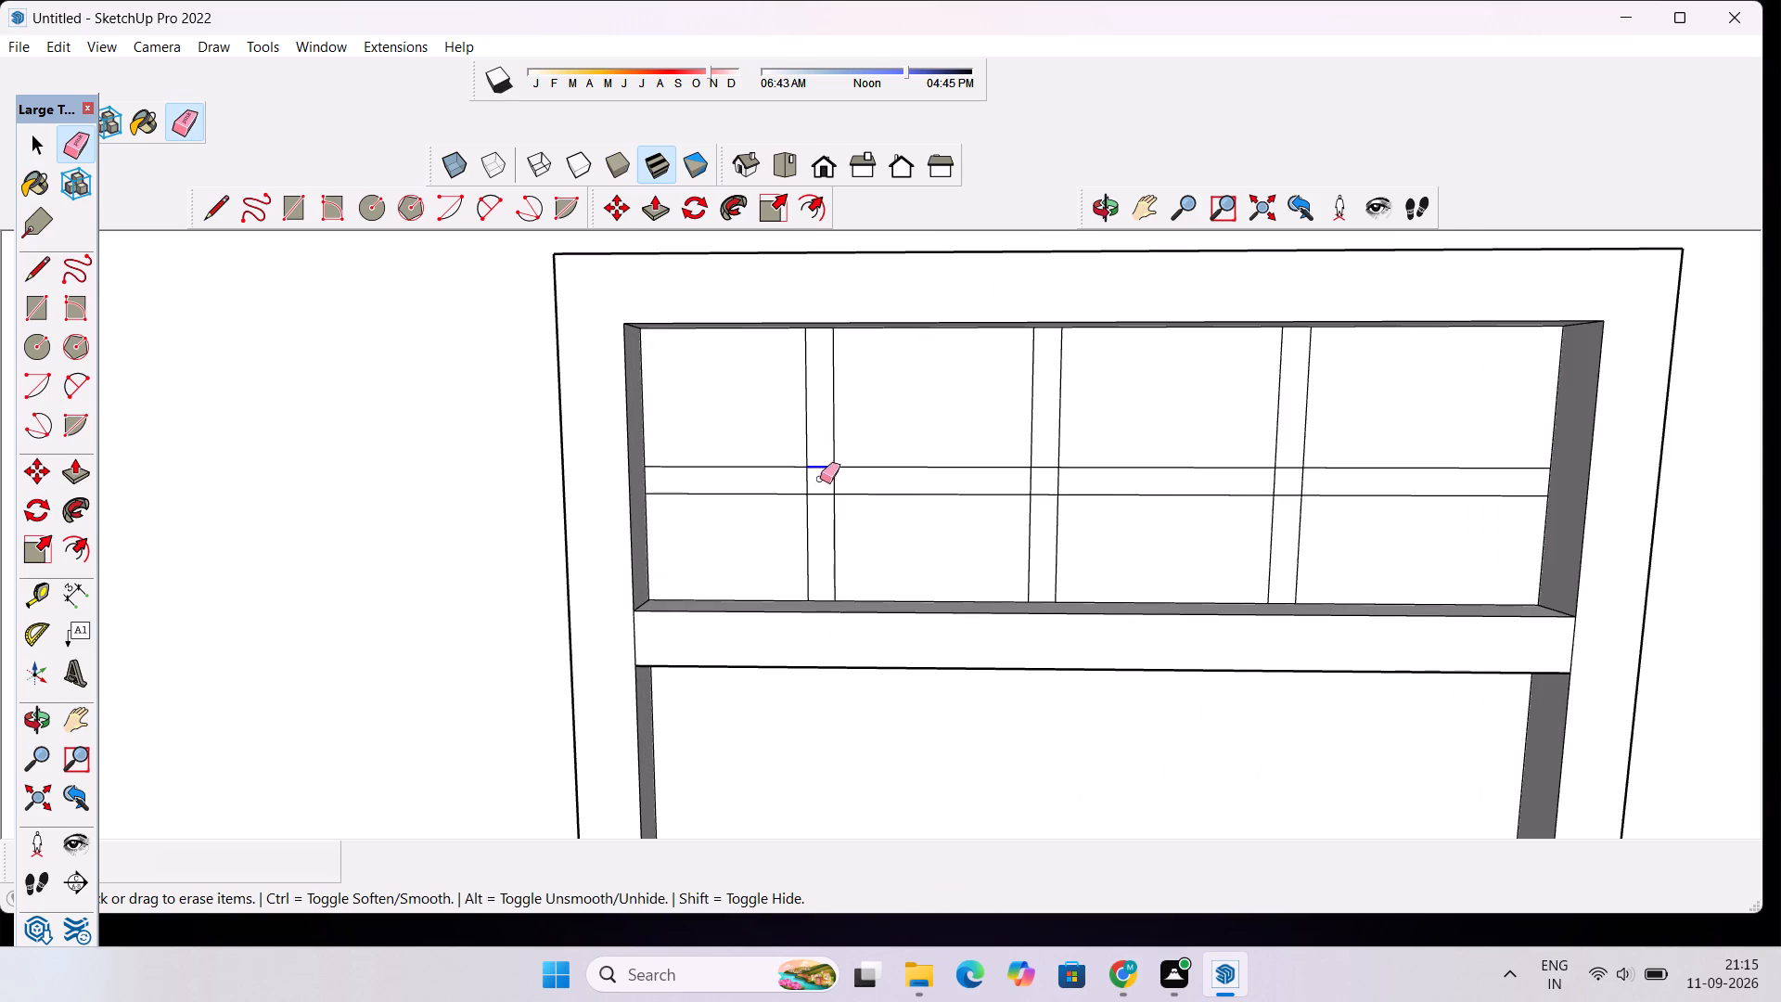
left_click_drag(820, 479, 820, 501)
left_click_drag(818, 474, 799, 484)
left_click_drag(805, 477, 854, 479)
left_click_drag(1041, 451, 1052, 510)
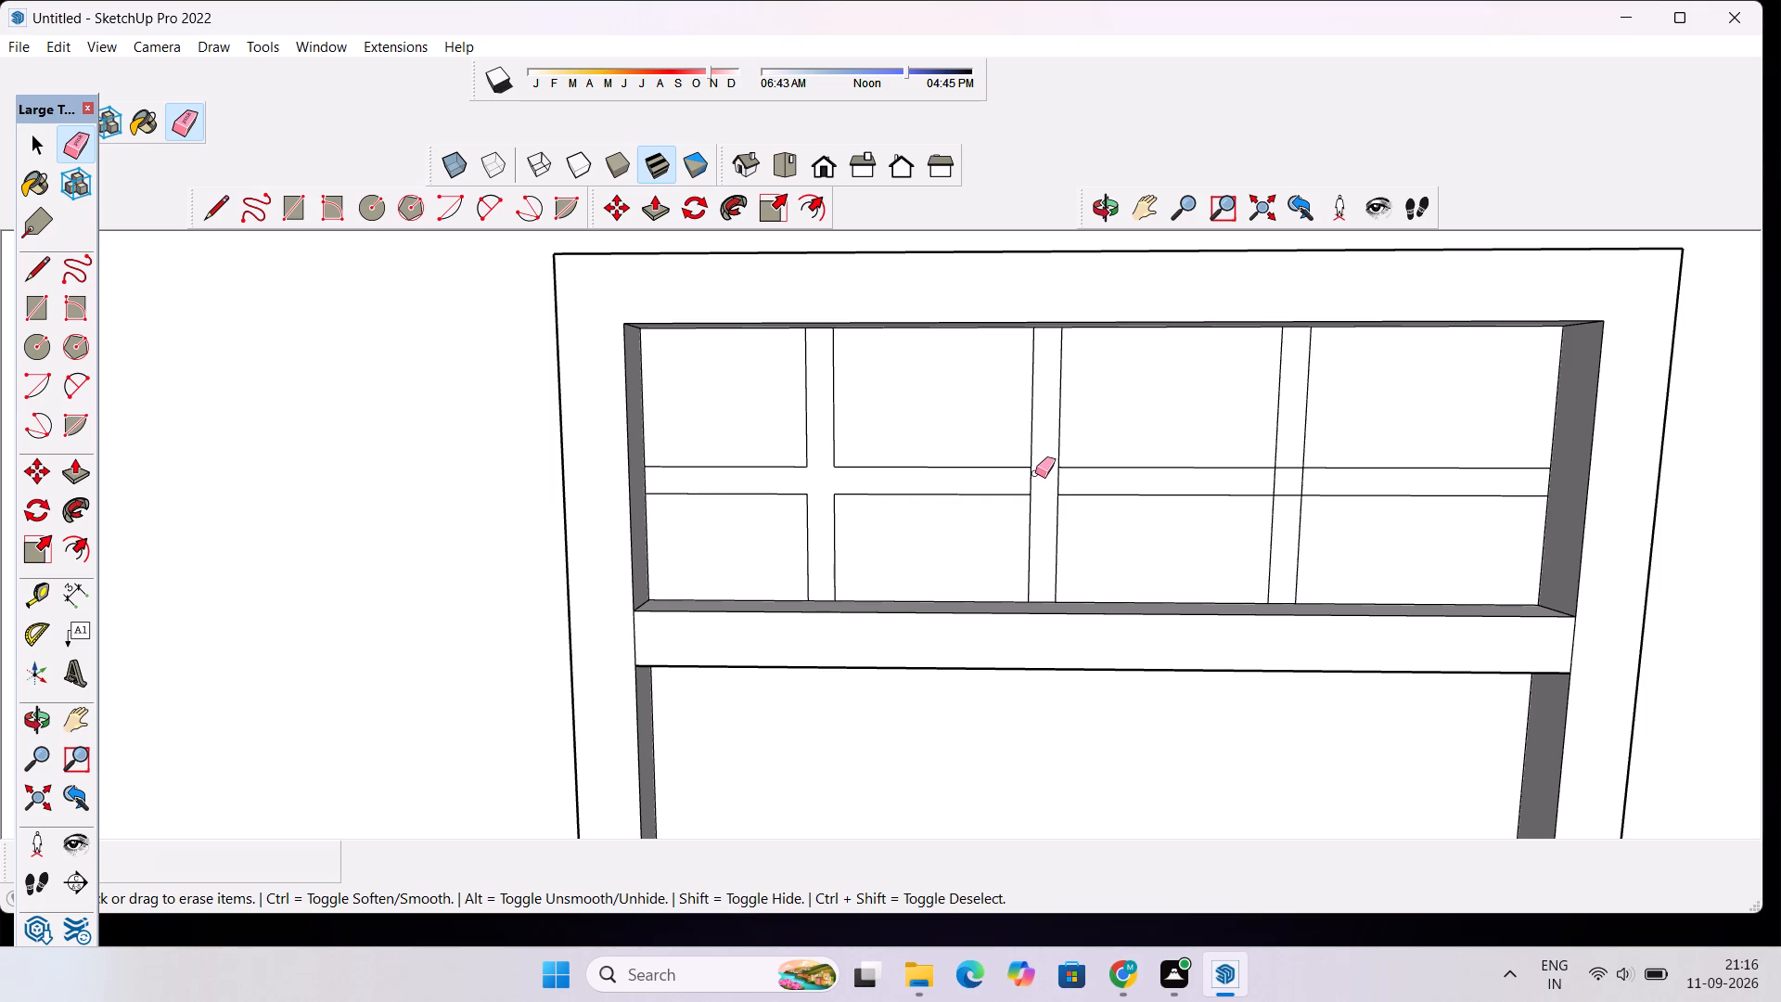
left_click(1035, 473)
left_click_drag(1053, 481, 1066, 481)
scroll(1327, 521, "up", 4)
left_click_drag(1265, 427, 1224, 474)
left_click_drag(1307, 456, 1272, 502)
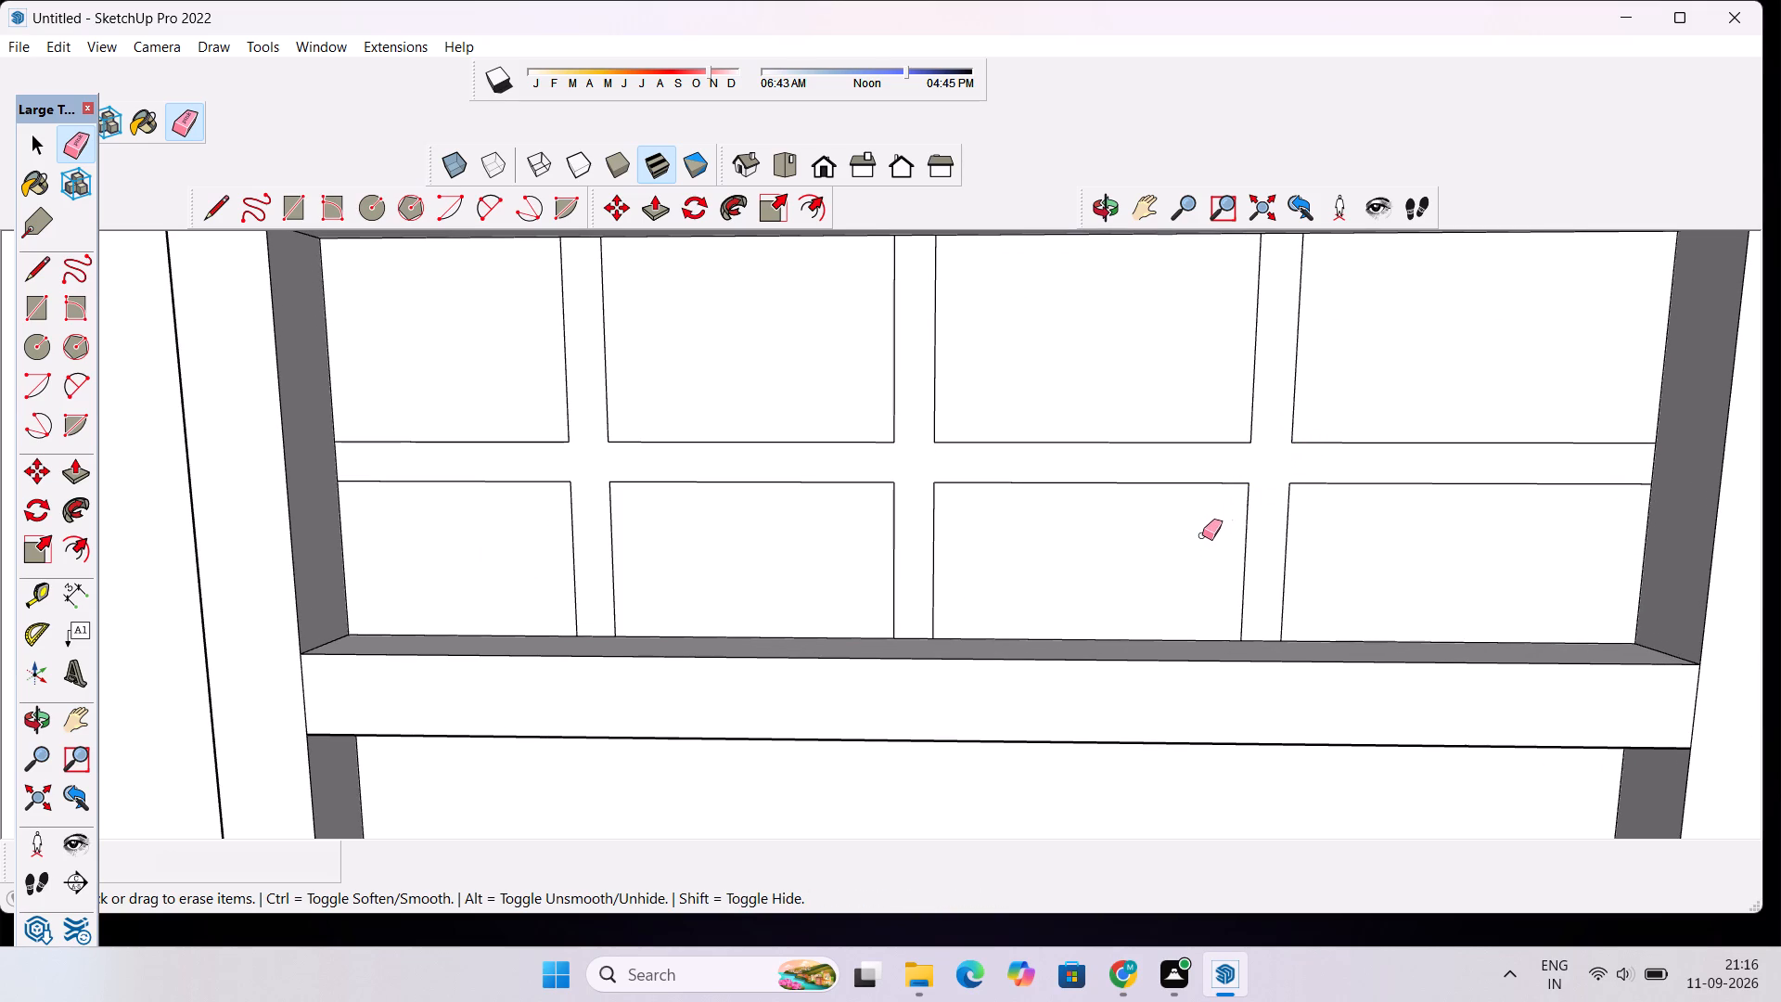
scroll(1185, 553, "down", 7)
key("space")
Extrude the upper opening's bar grid face outward by 3" with Push/Pull.
scroll(1138, 558, "up", 1)
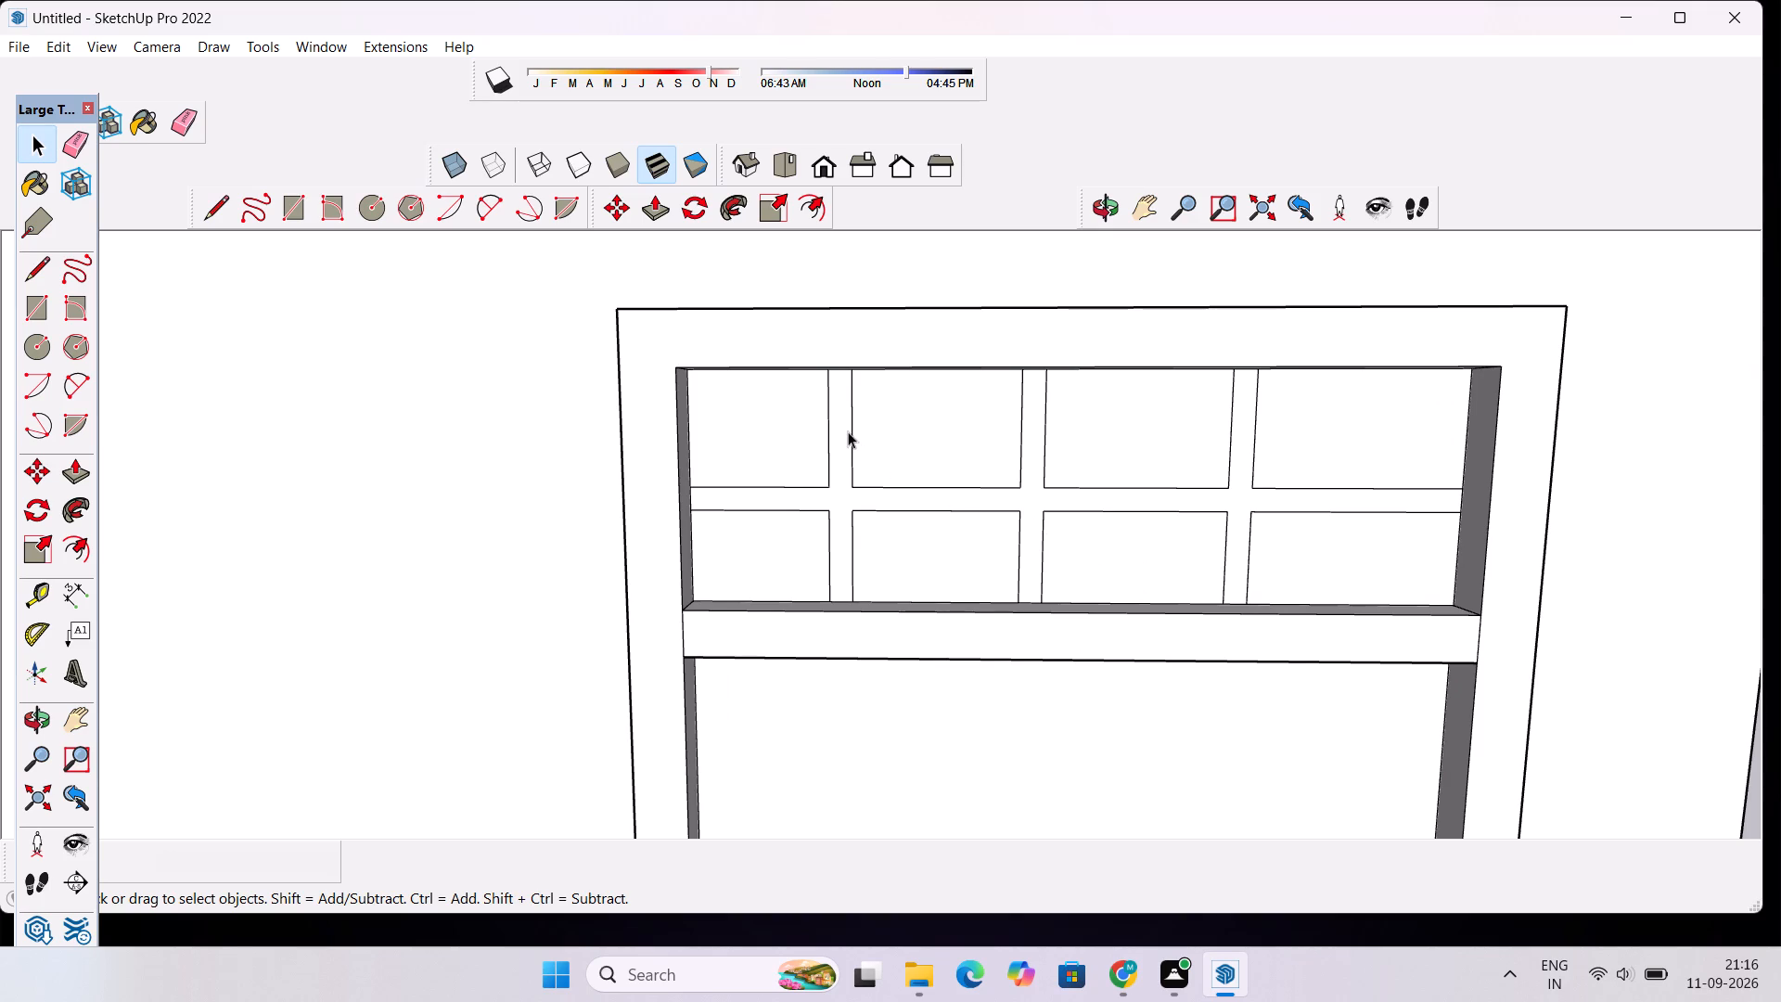
left_click(837, 423)
key("p")
left_click(837, 423)
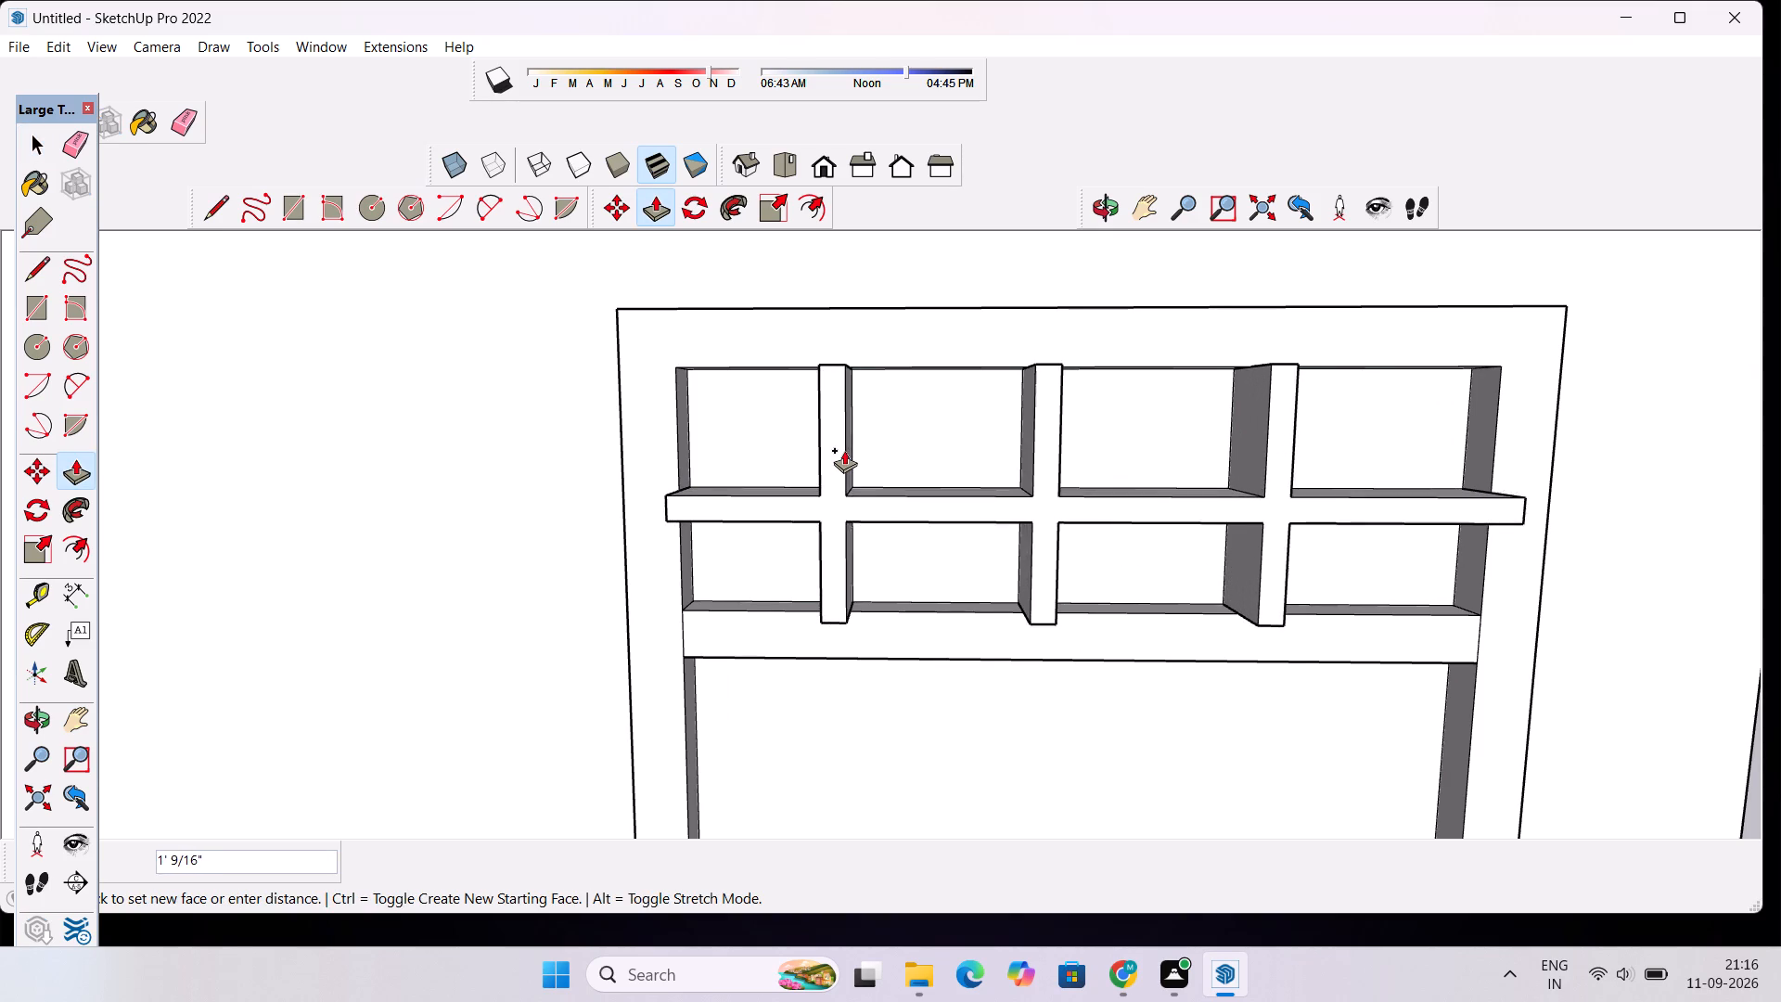
type("3\"")
key("Return")
Examine the front-wall frame, its bar grid and the lower opening from several angles.
scroll(863, 469, "down", 5)
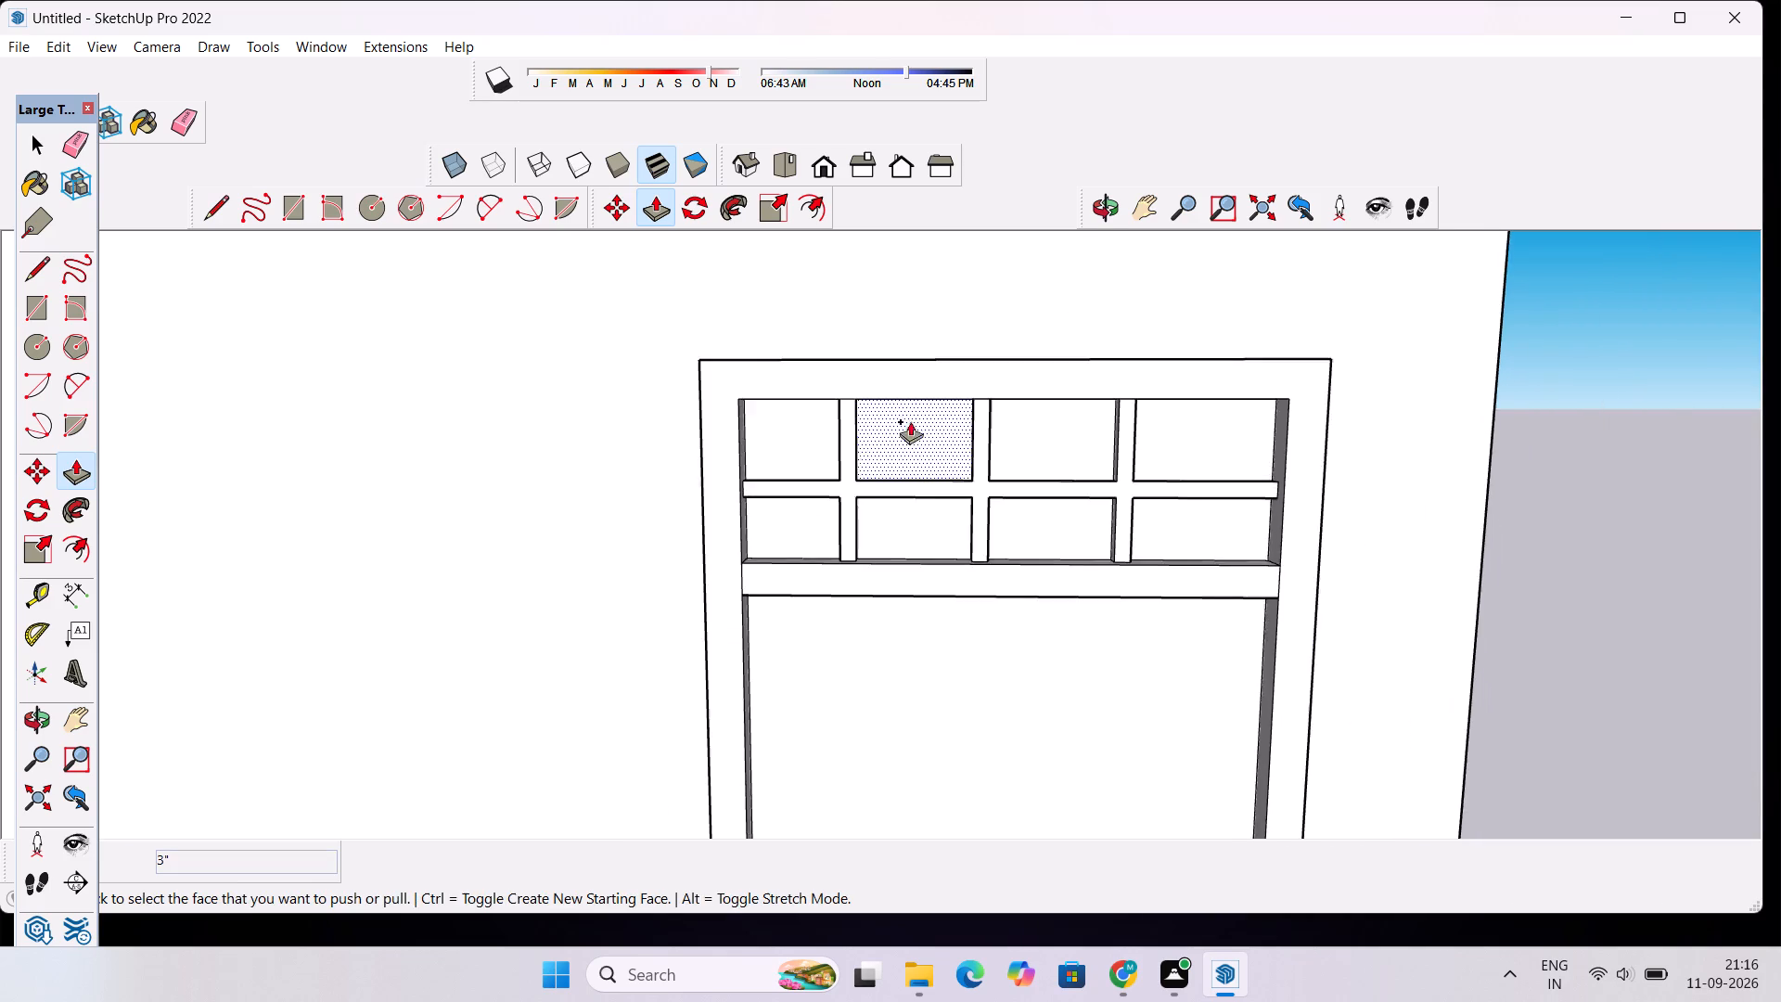
left_click(1105, 212)
scroll(1030, 329, "down", 6)
left_click_drag(1048, 469, 1098, 387)
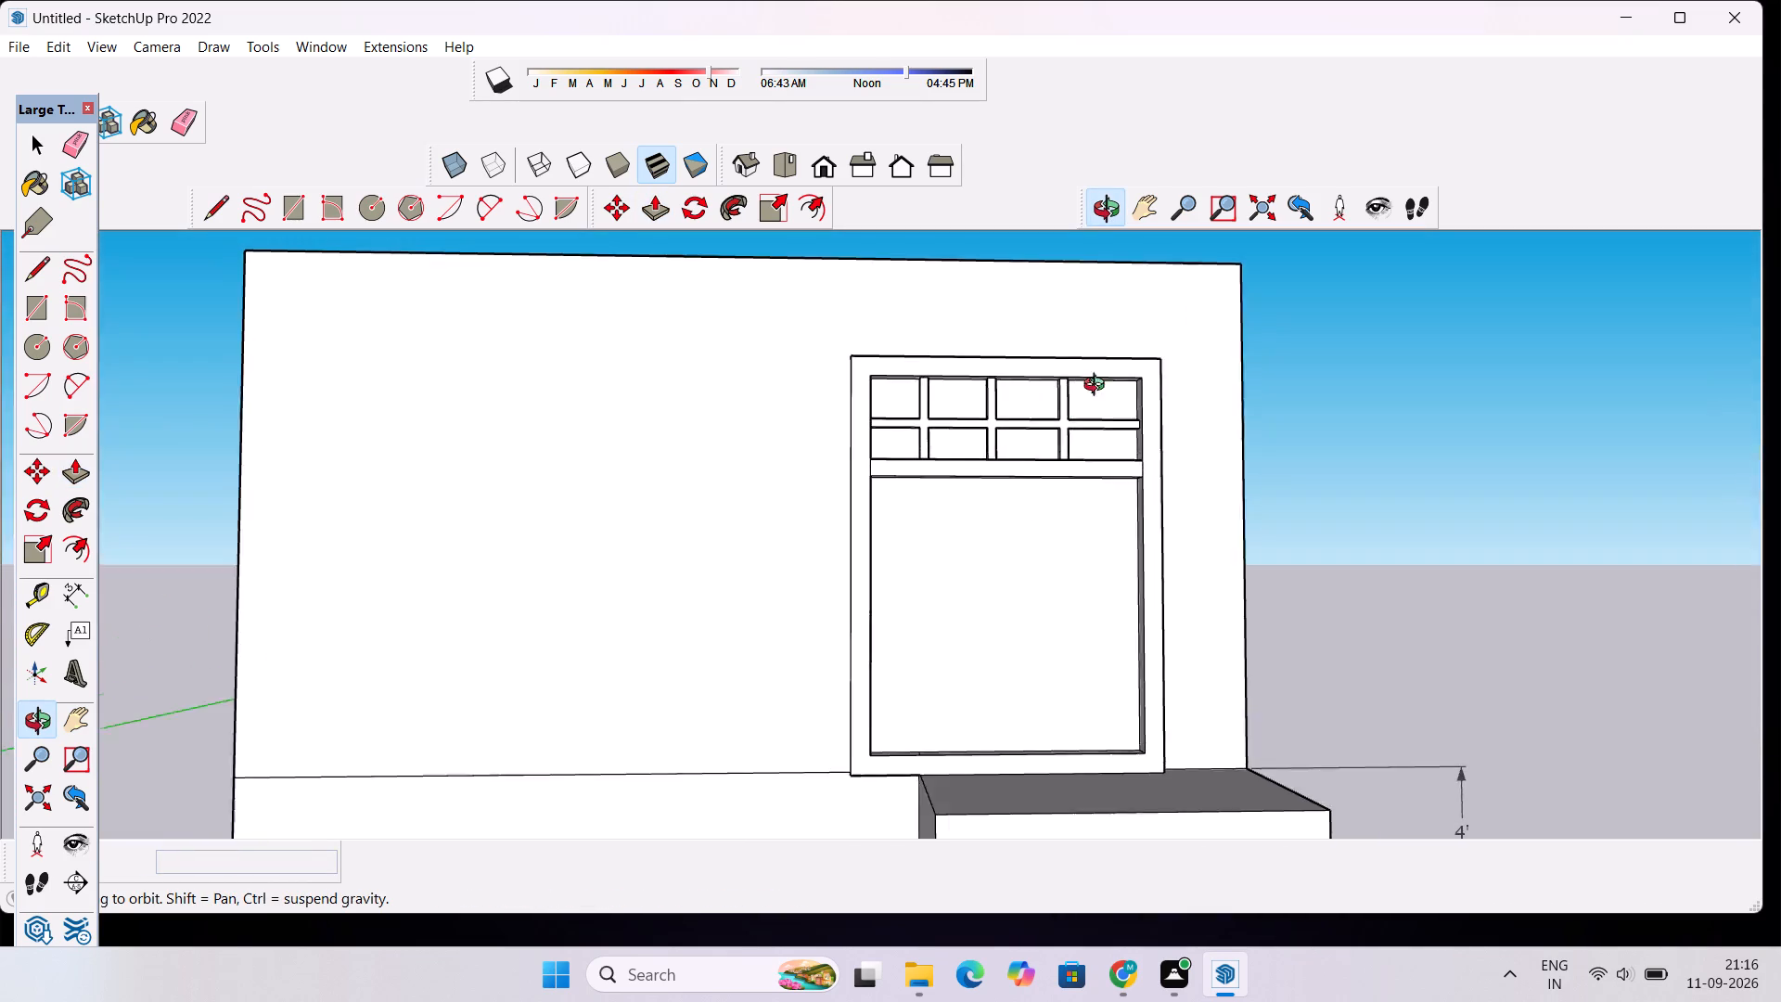
left_click_drag(1098, 387, 1238, 543)
scroll(967, 451, "up", 4)
left_click_drag(1322, 395, 1081, 382)
scroll(1030, 399, "down", 9)
left_click_drag(1037, 517, 1063, 455)
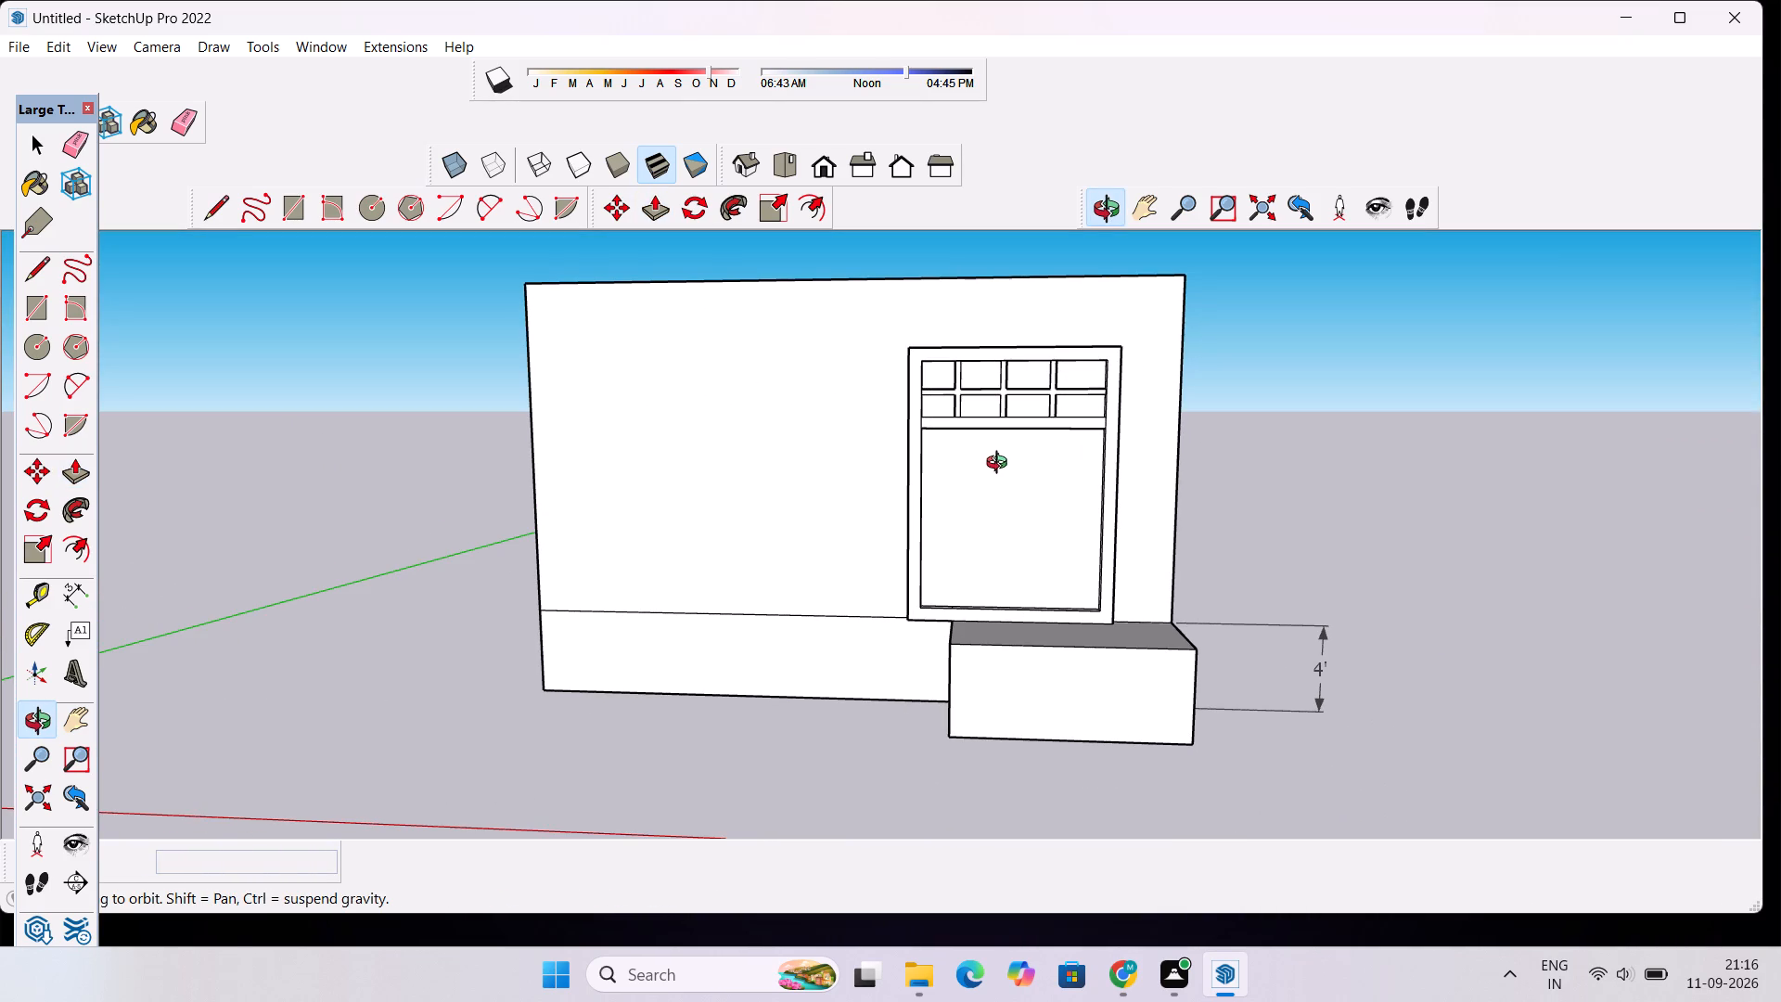
scroll(1012, 466, "down", 3)
scroll(1019, 563, "up", 5)
scroll(996, 447, "up", 6)
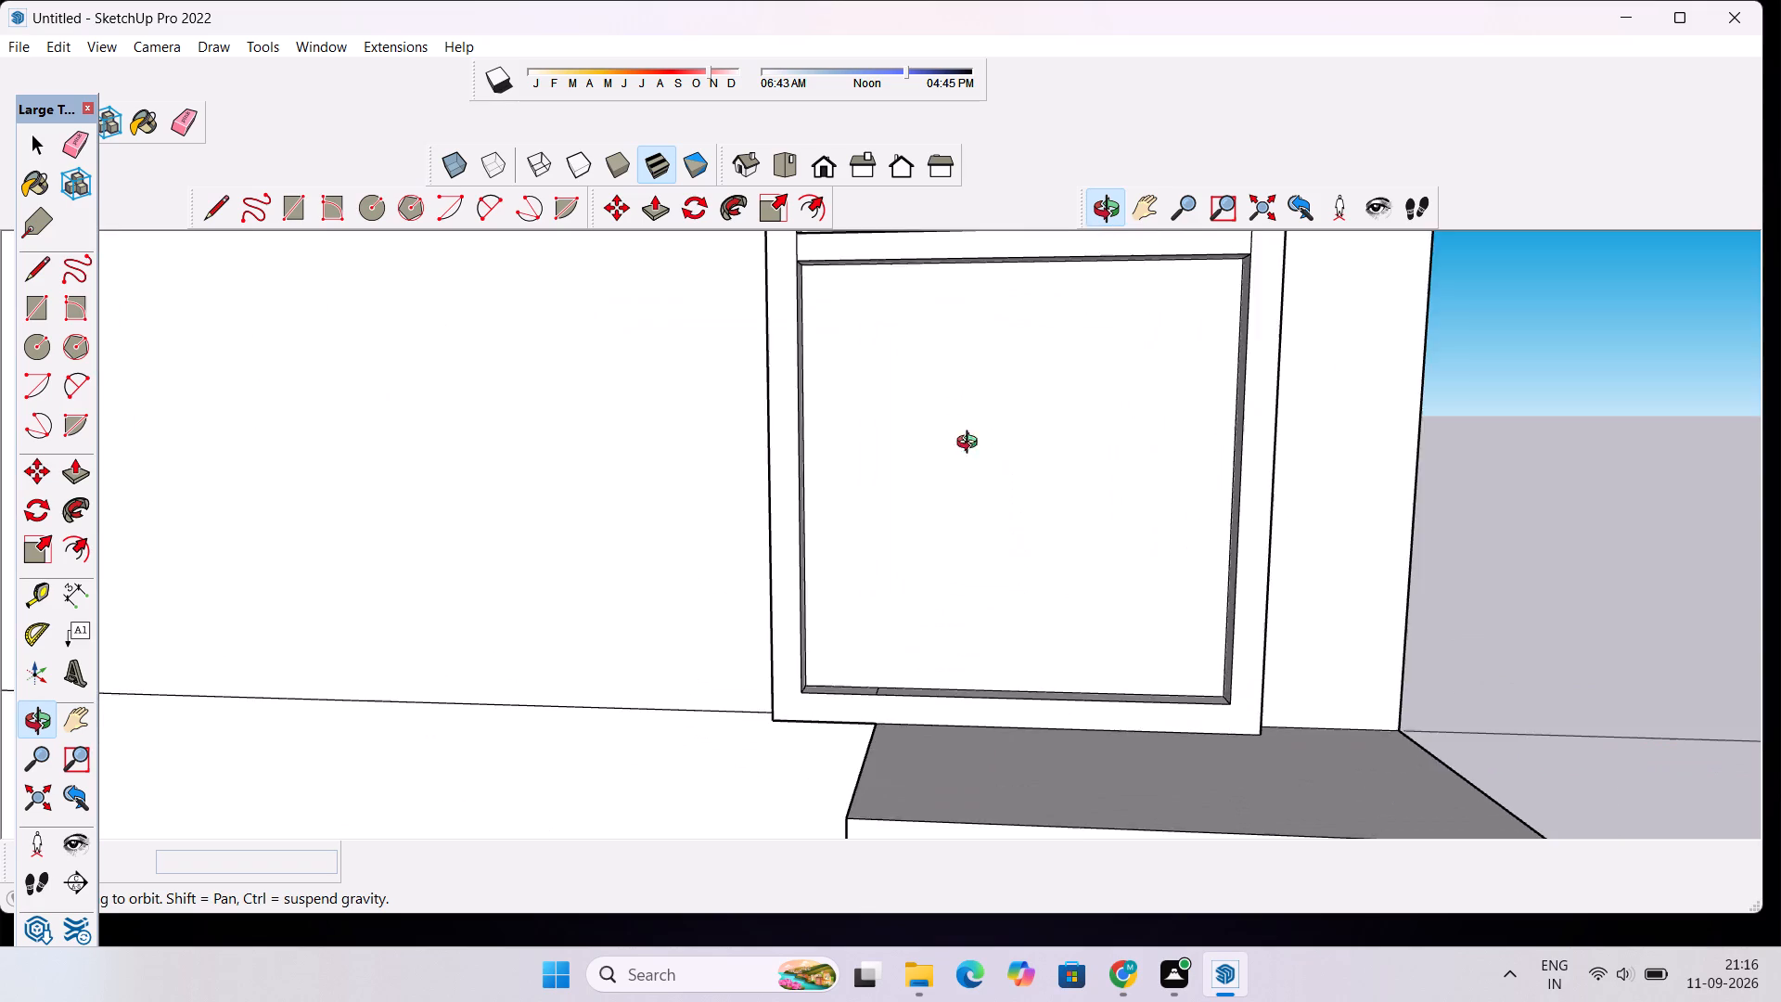
left_click_drag(959, 503, 918, 391)
scroll(916, 392, "up", 1)
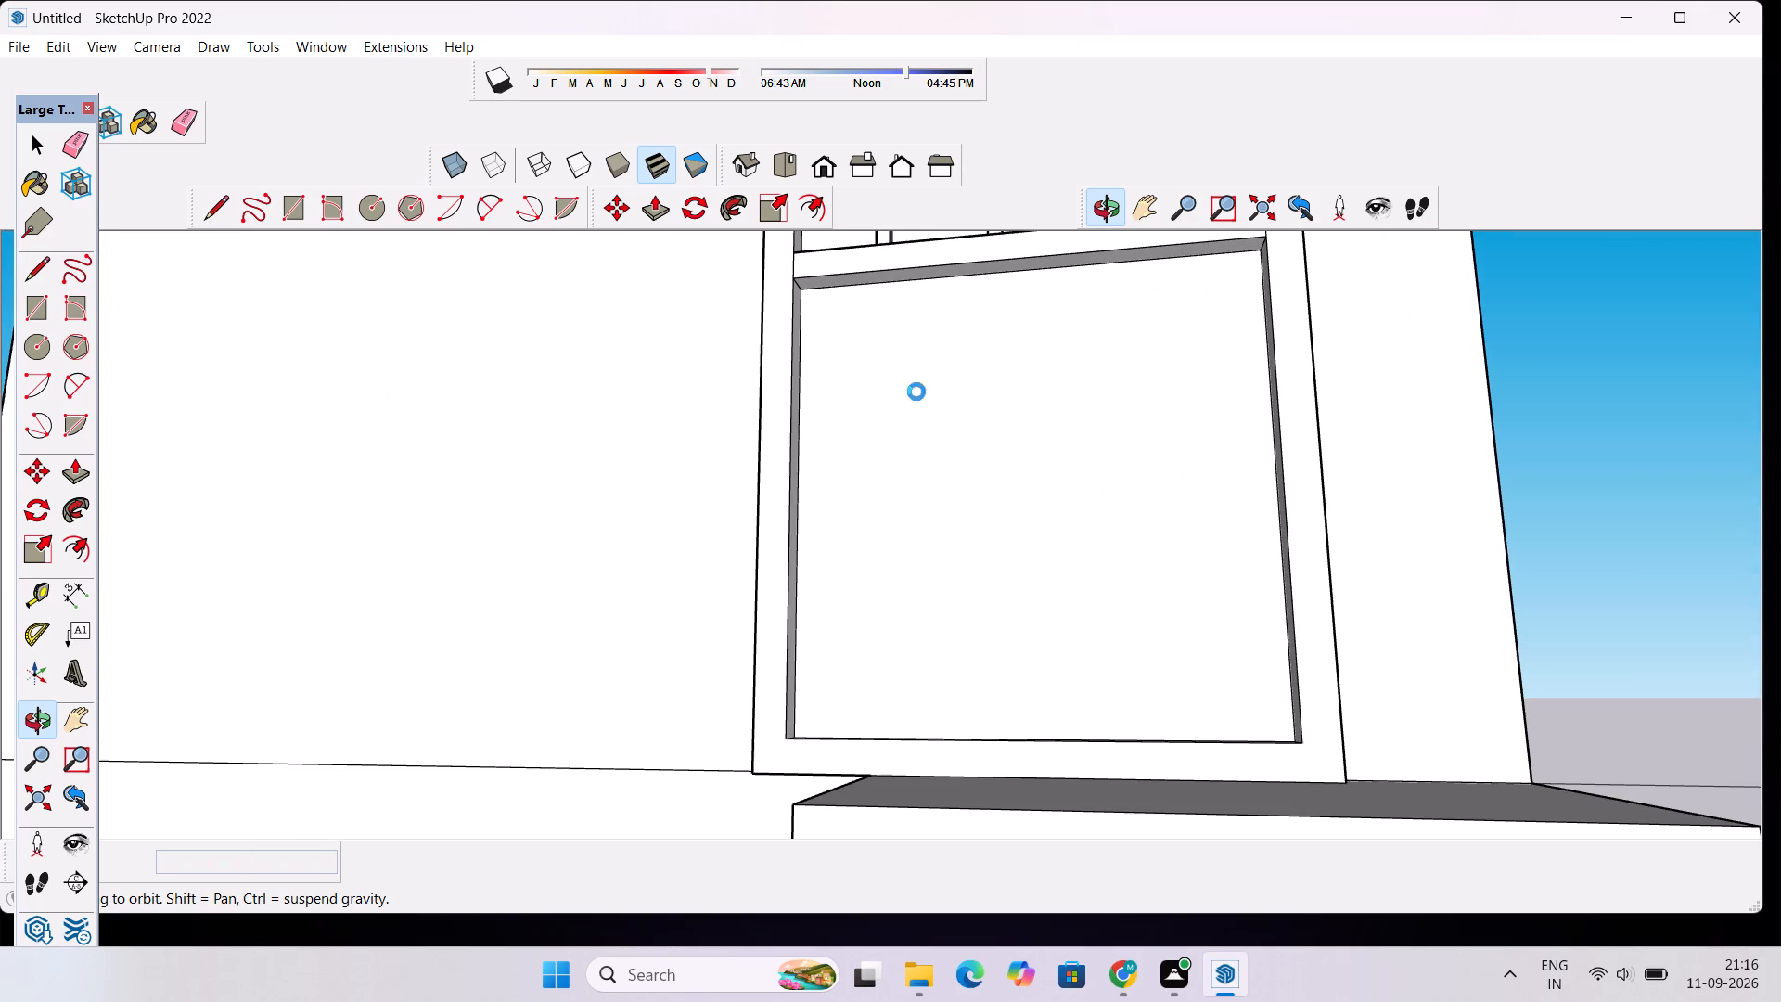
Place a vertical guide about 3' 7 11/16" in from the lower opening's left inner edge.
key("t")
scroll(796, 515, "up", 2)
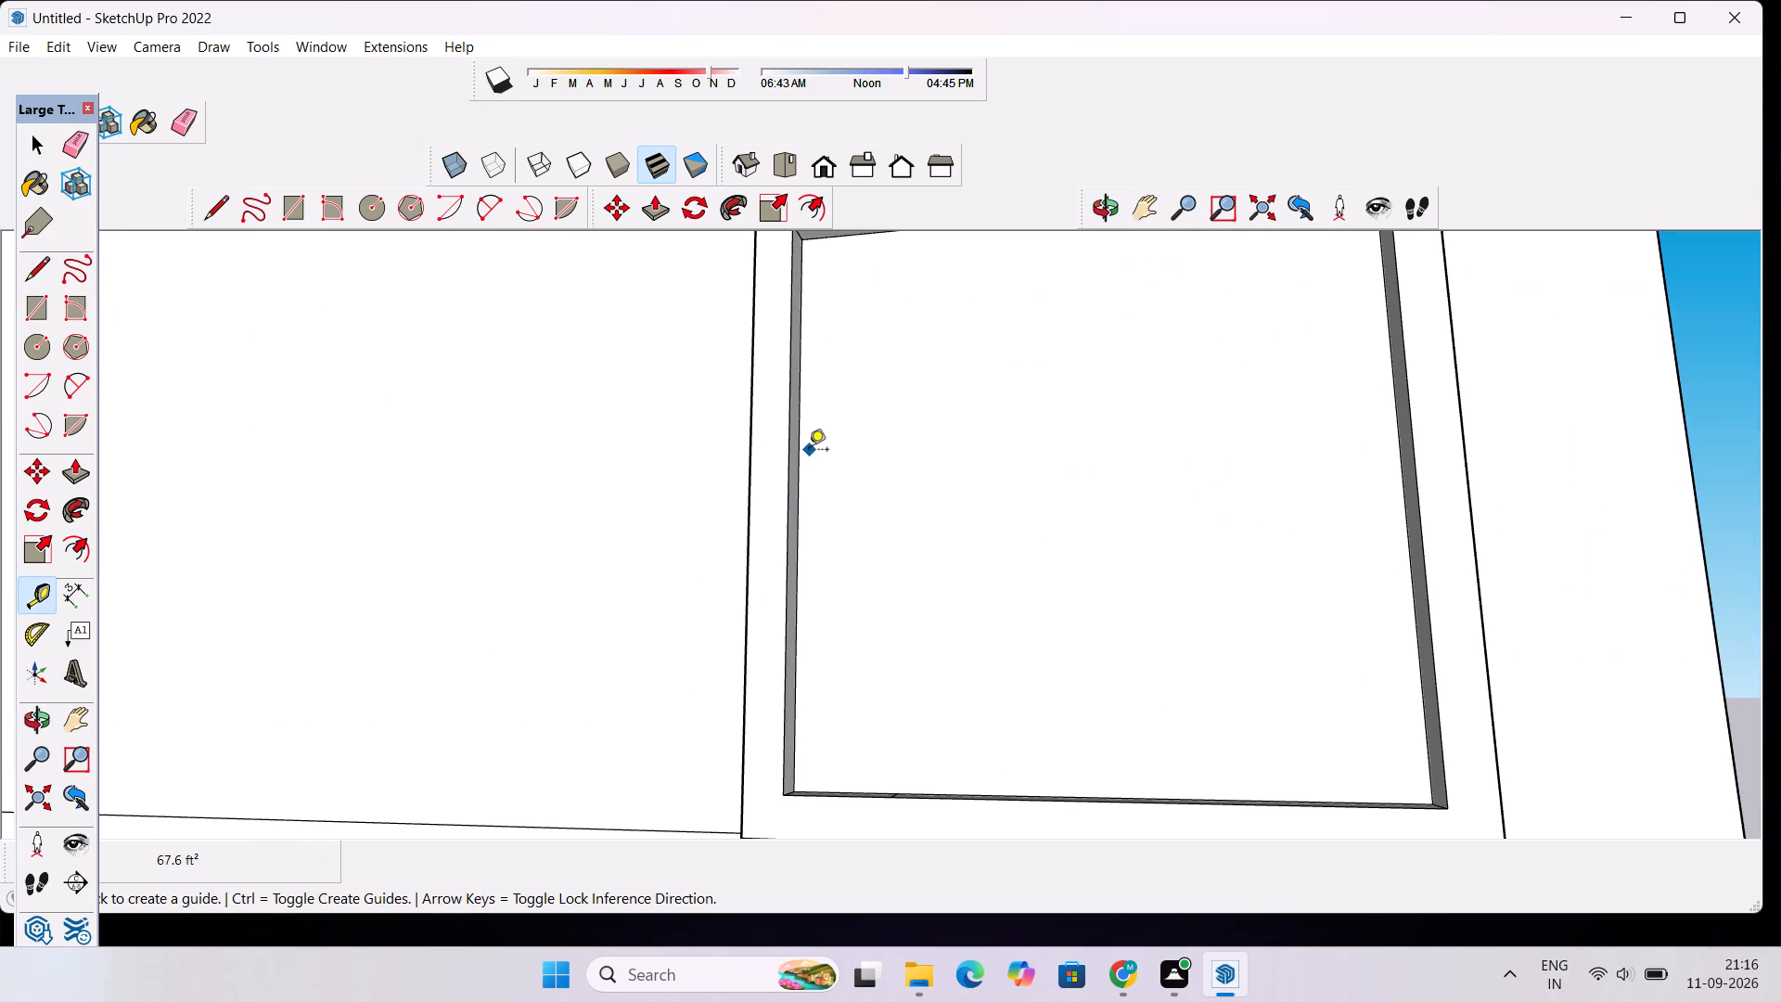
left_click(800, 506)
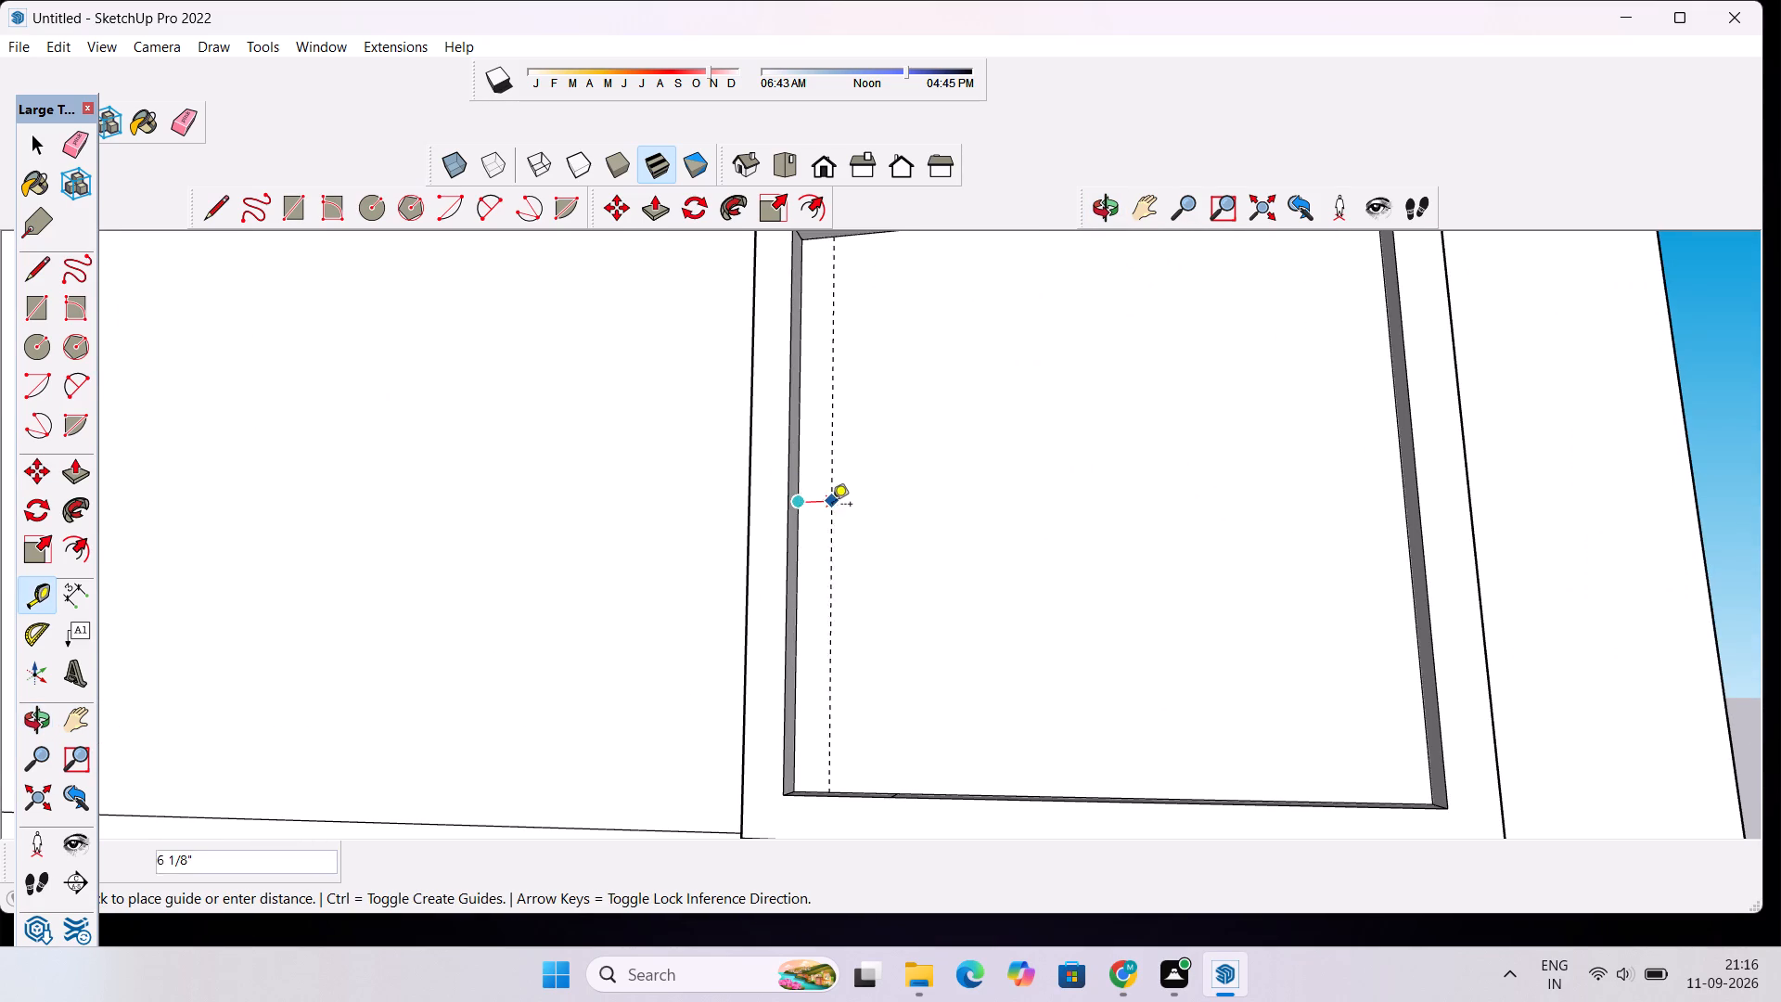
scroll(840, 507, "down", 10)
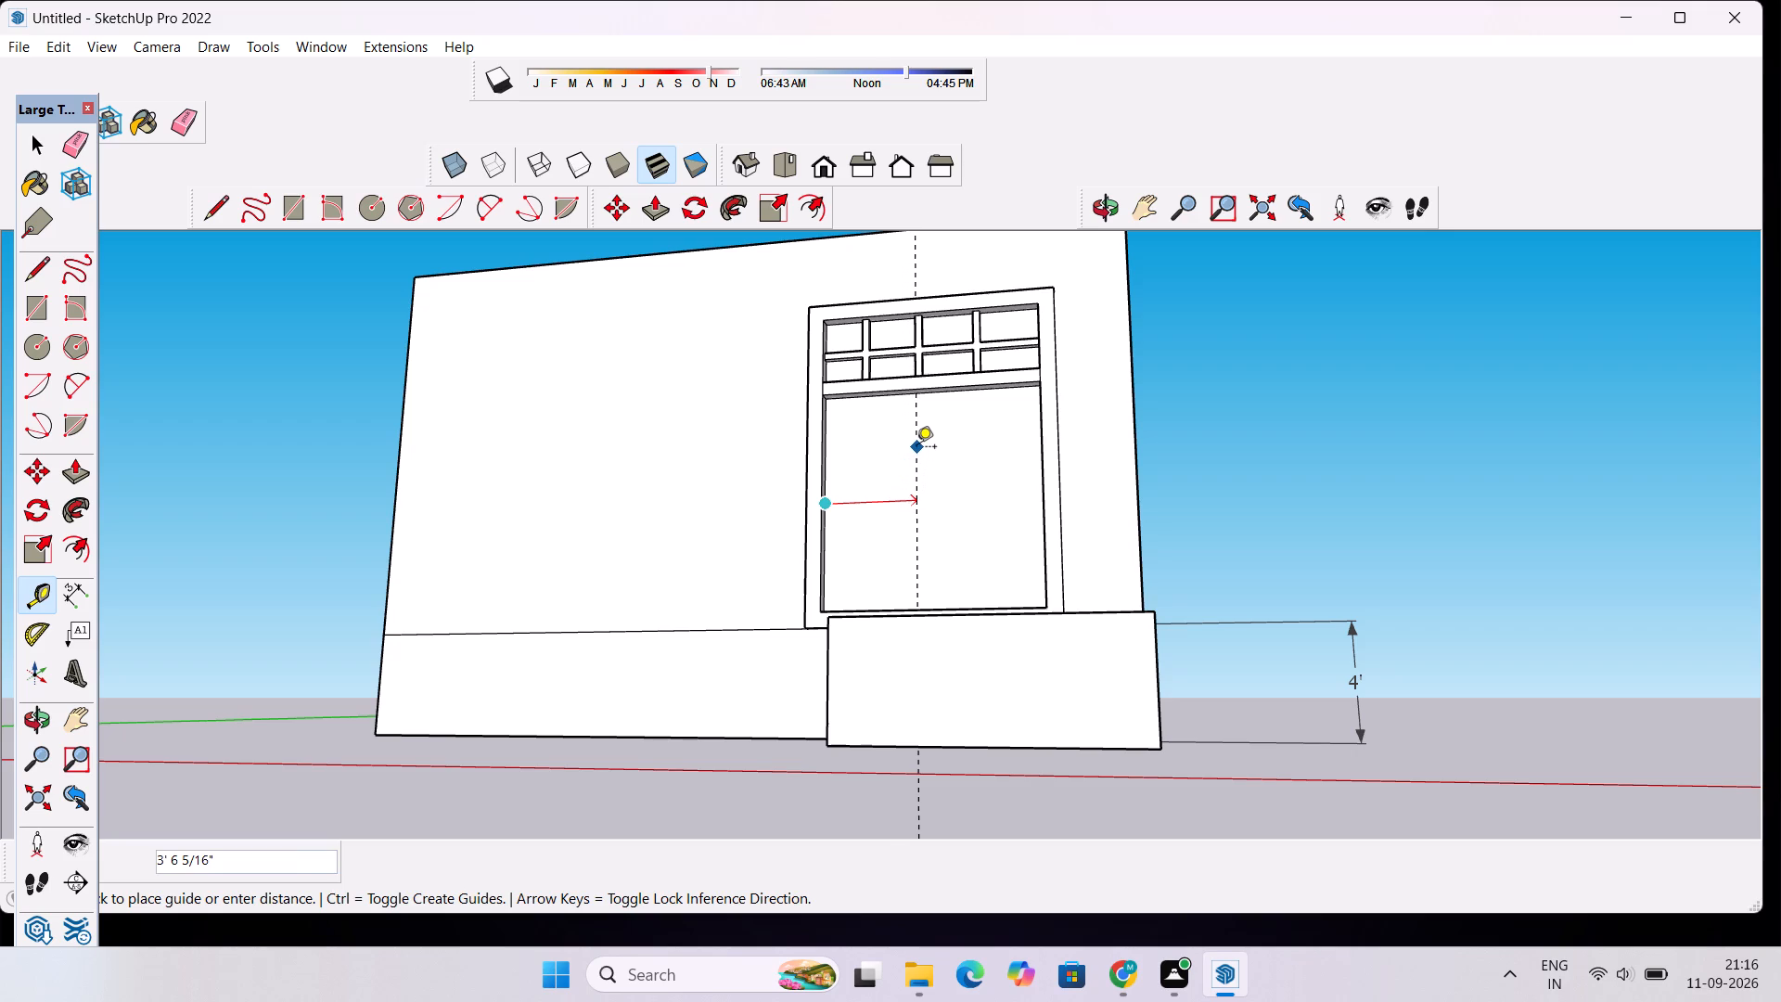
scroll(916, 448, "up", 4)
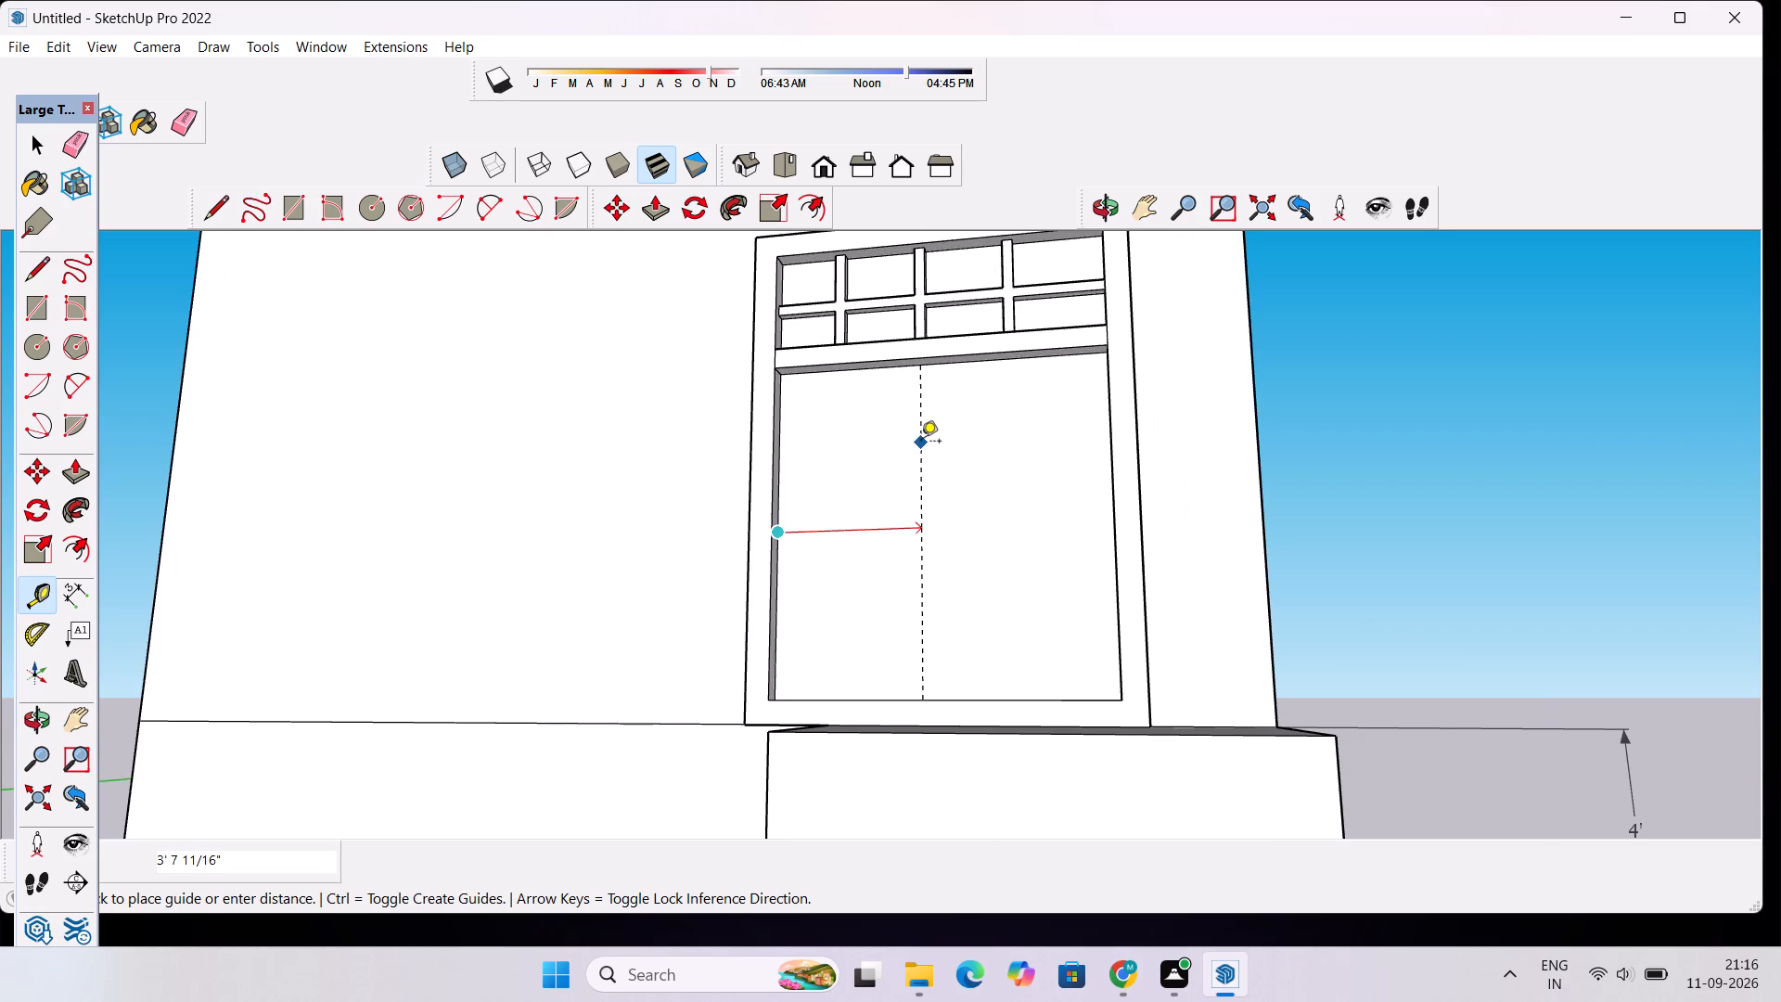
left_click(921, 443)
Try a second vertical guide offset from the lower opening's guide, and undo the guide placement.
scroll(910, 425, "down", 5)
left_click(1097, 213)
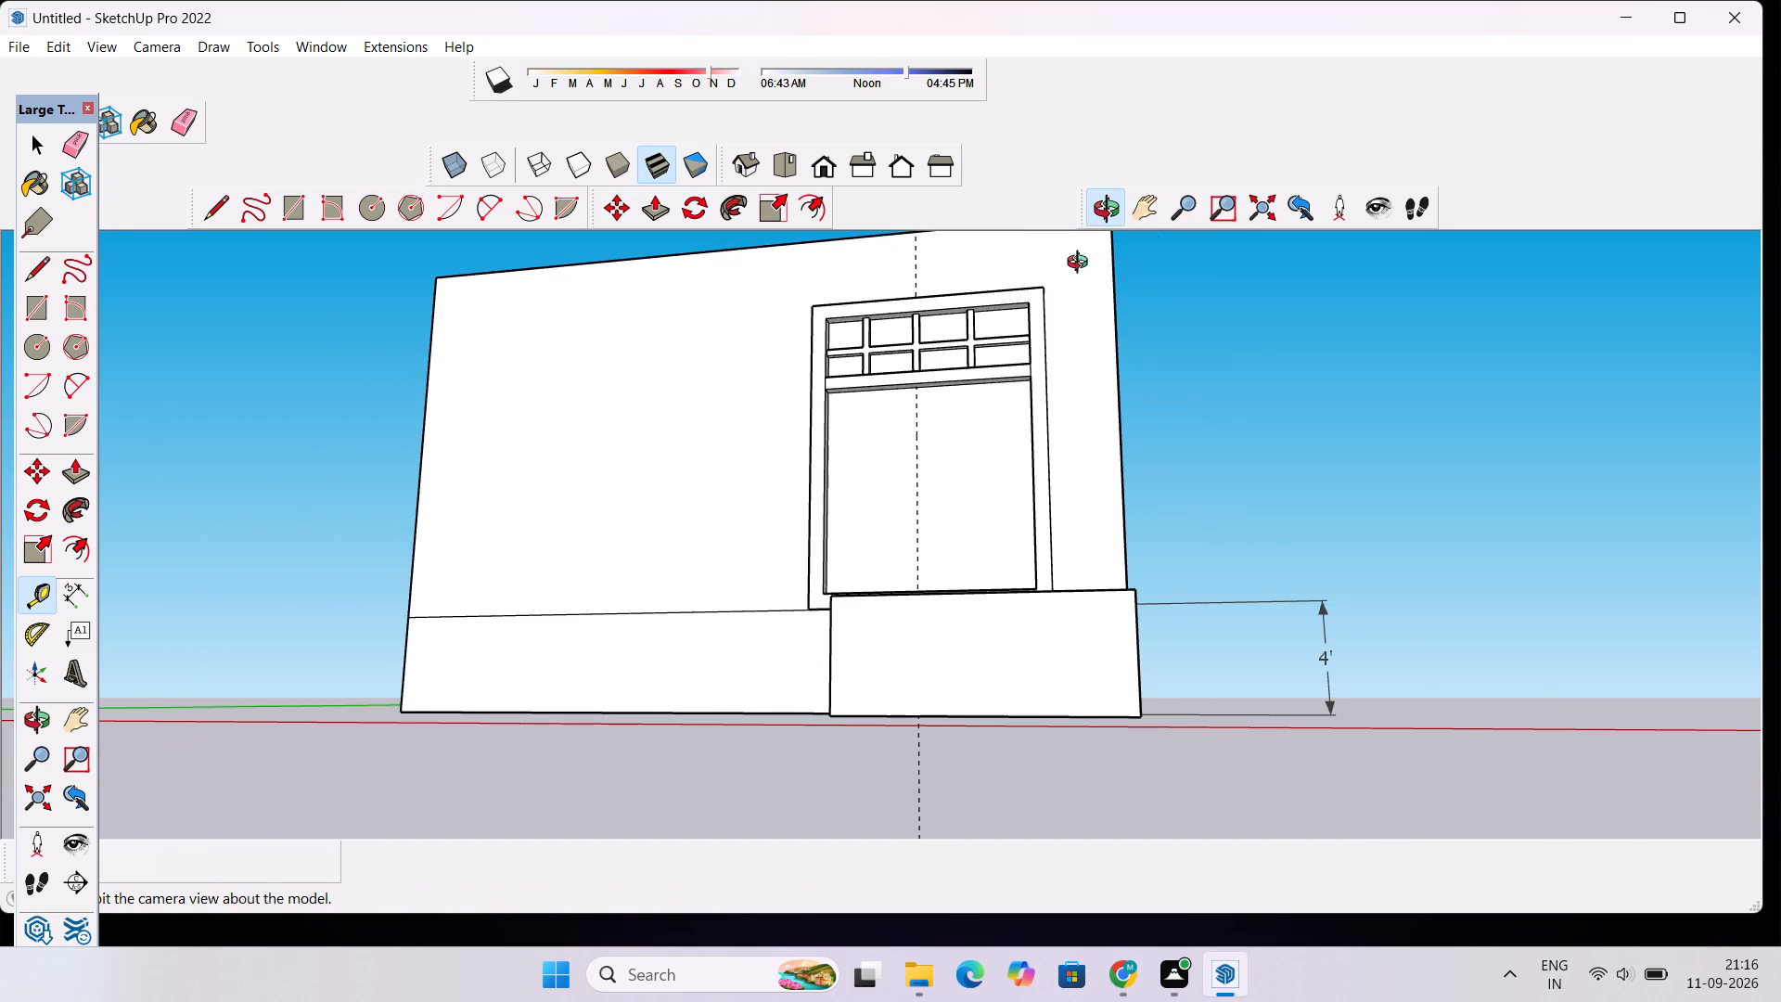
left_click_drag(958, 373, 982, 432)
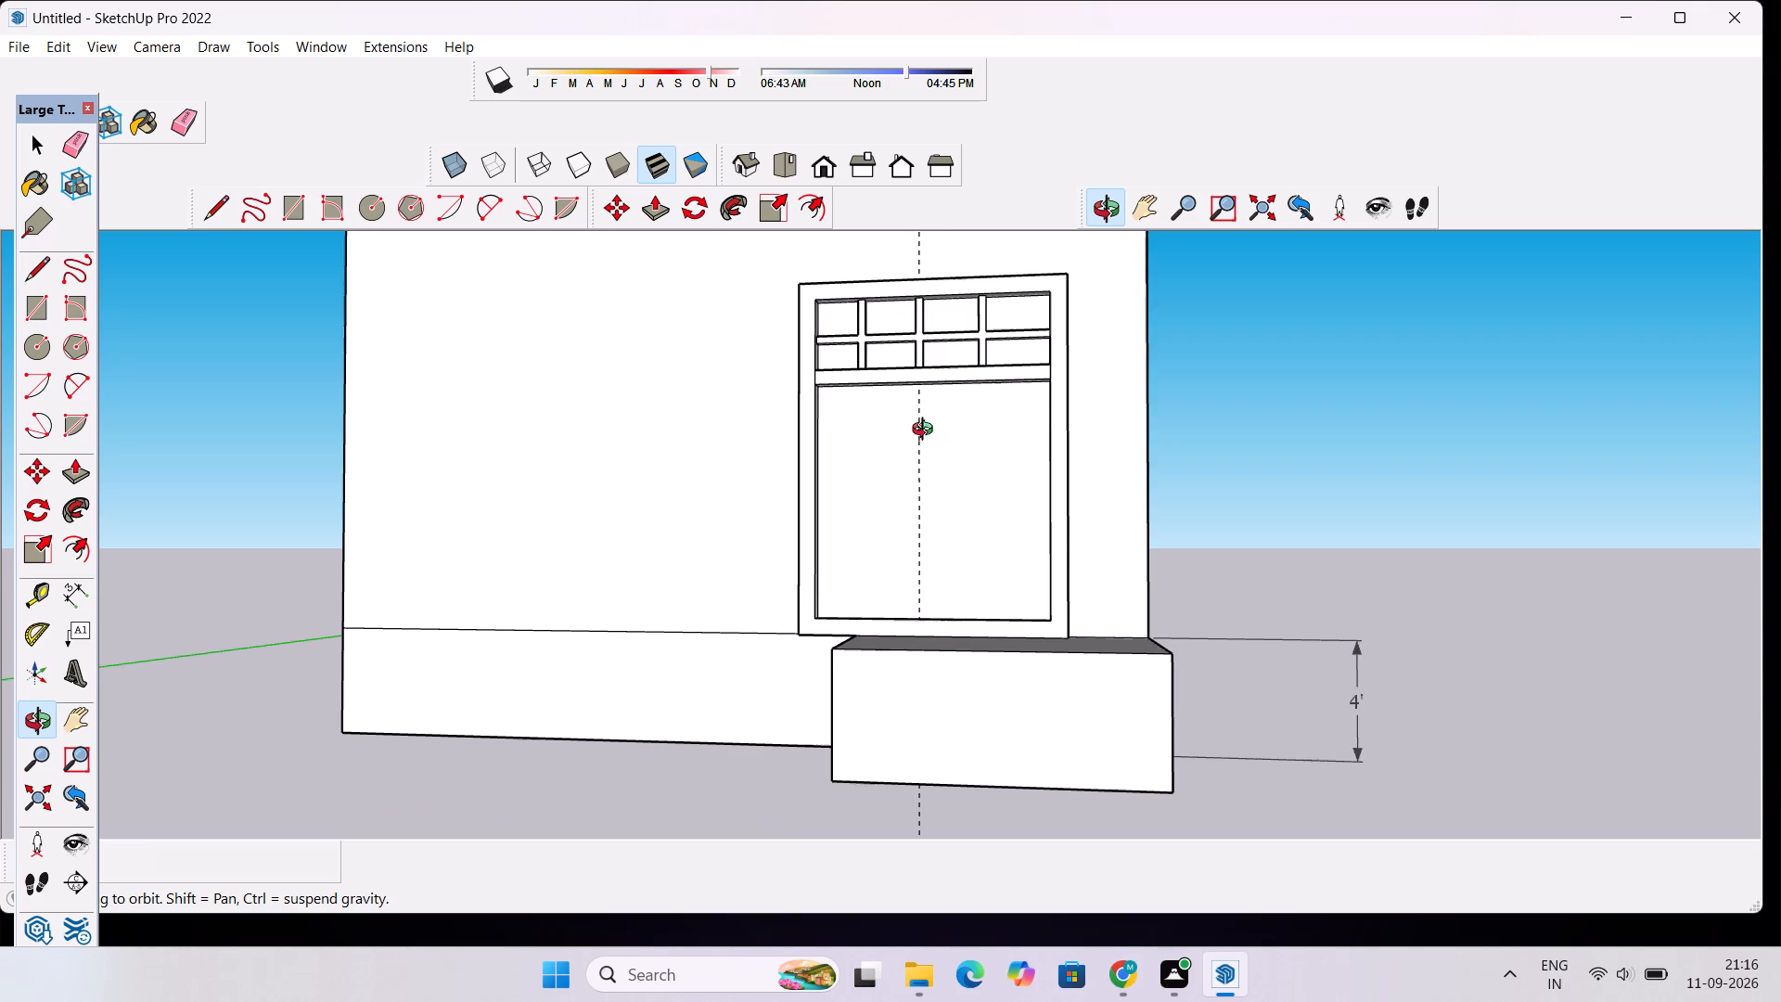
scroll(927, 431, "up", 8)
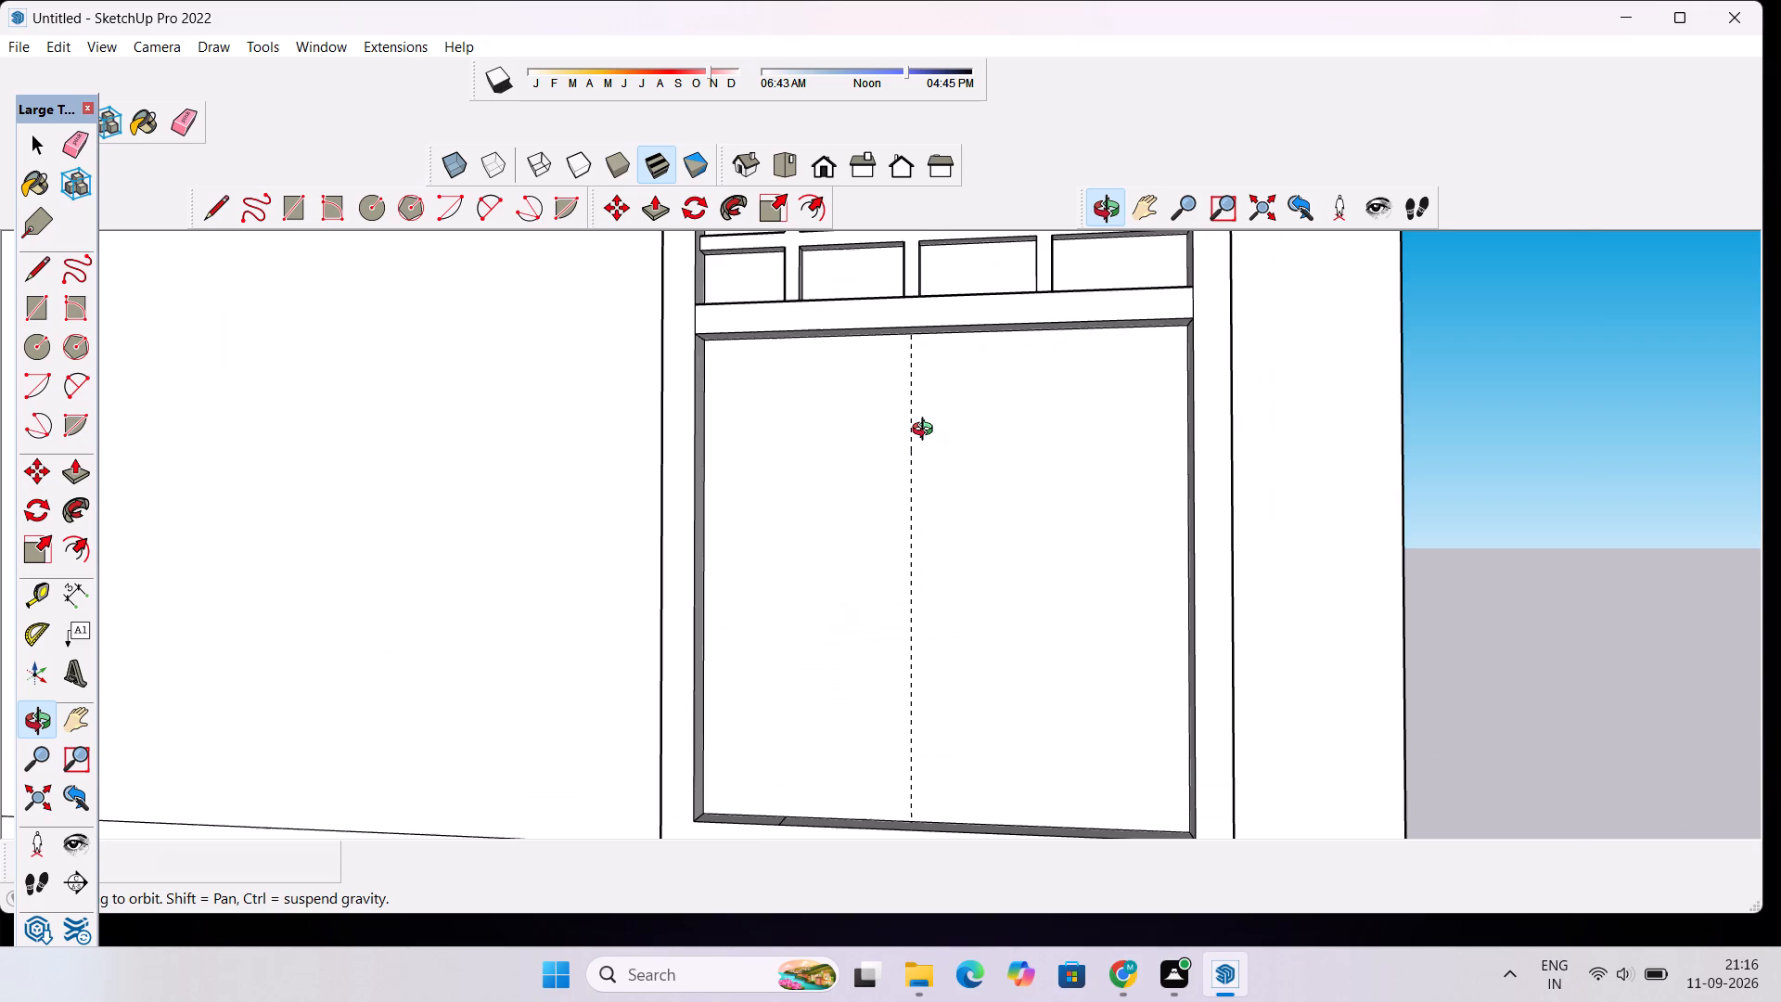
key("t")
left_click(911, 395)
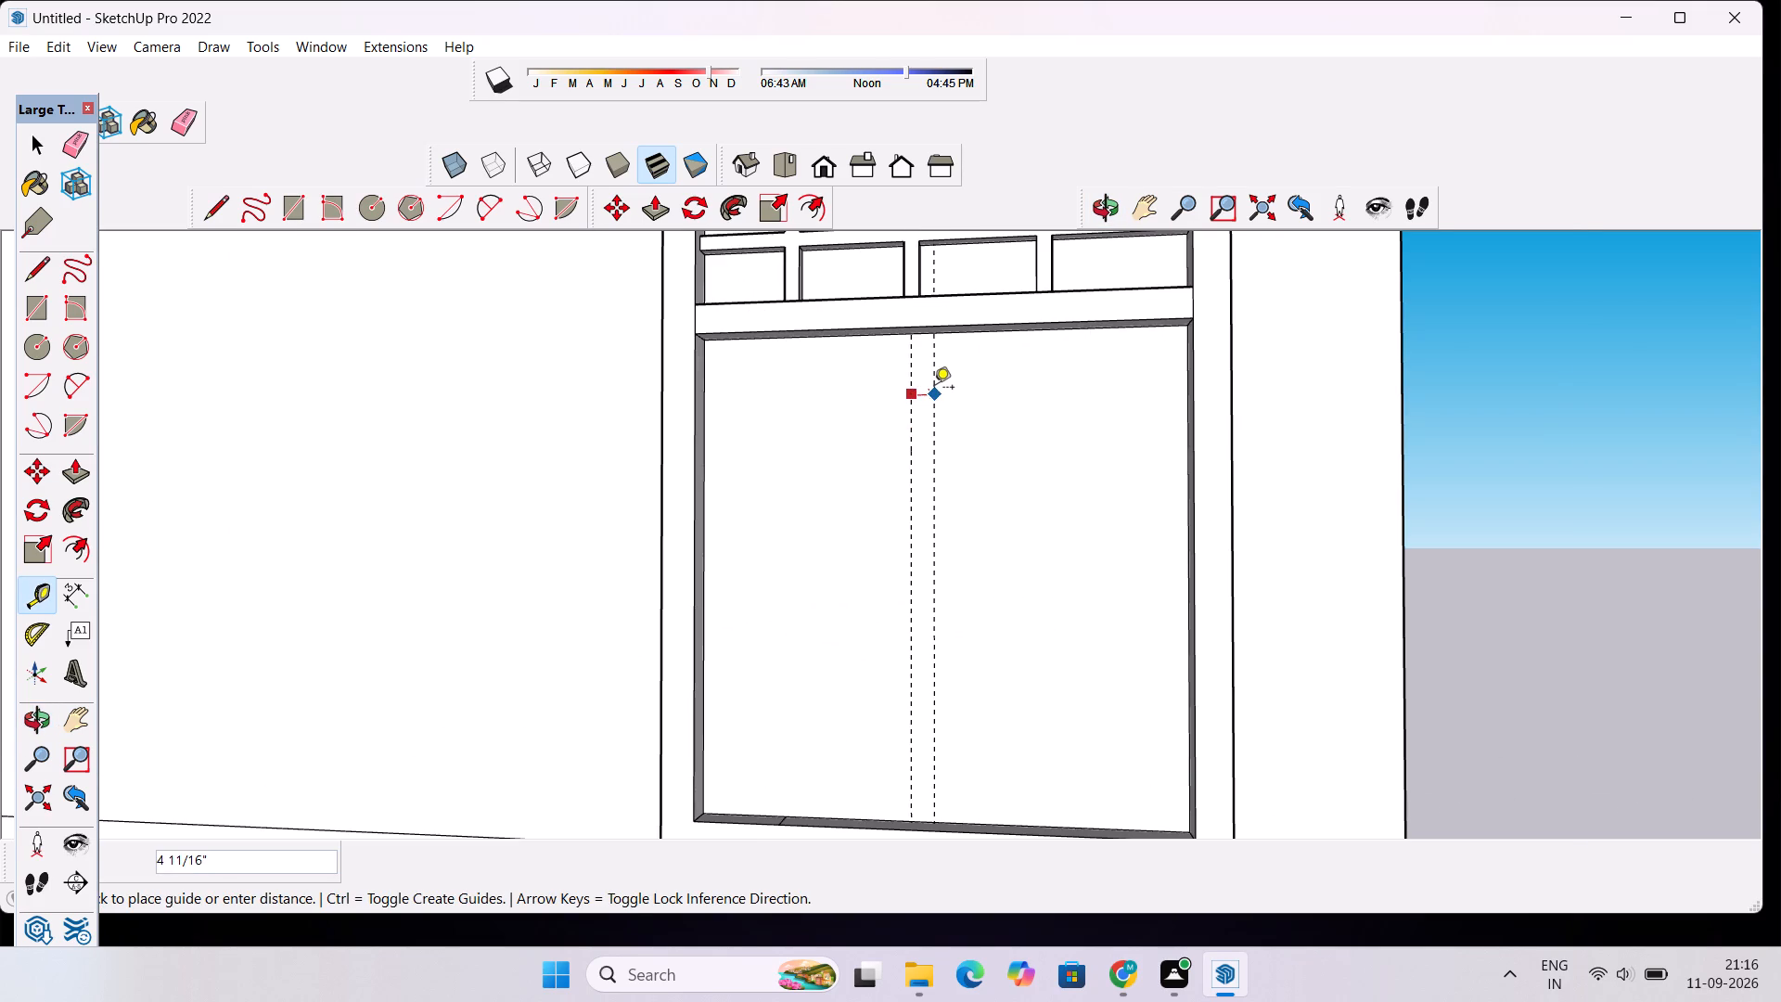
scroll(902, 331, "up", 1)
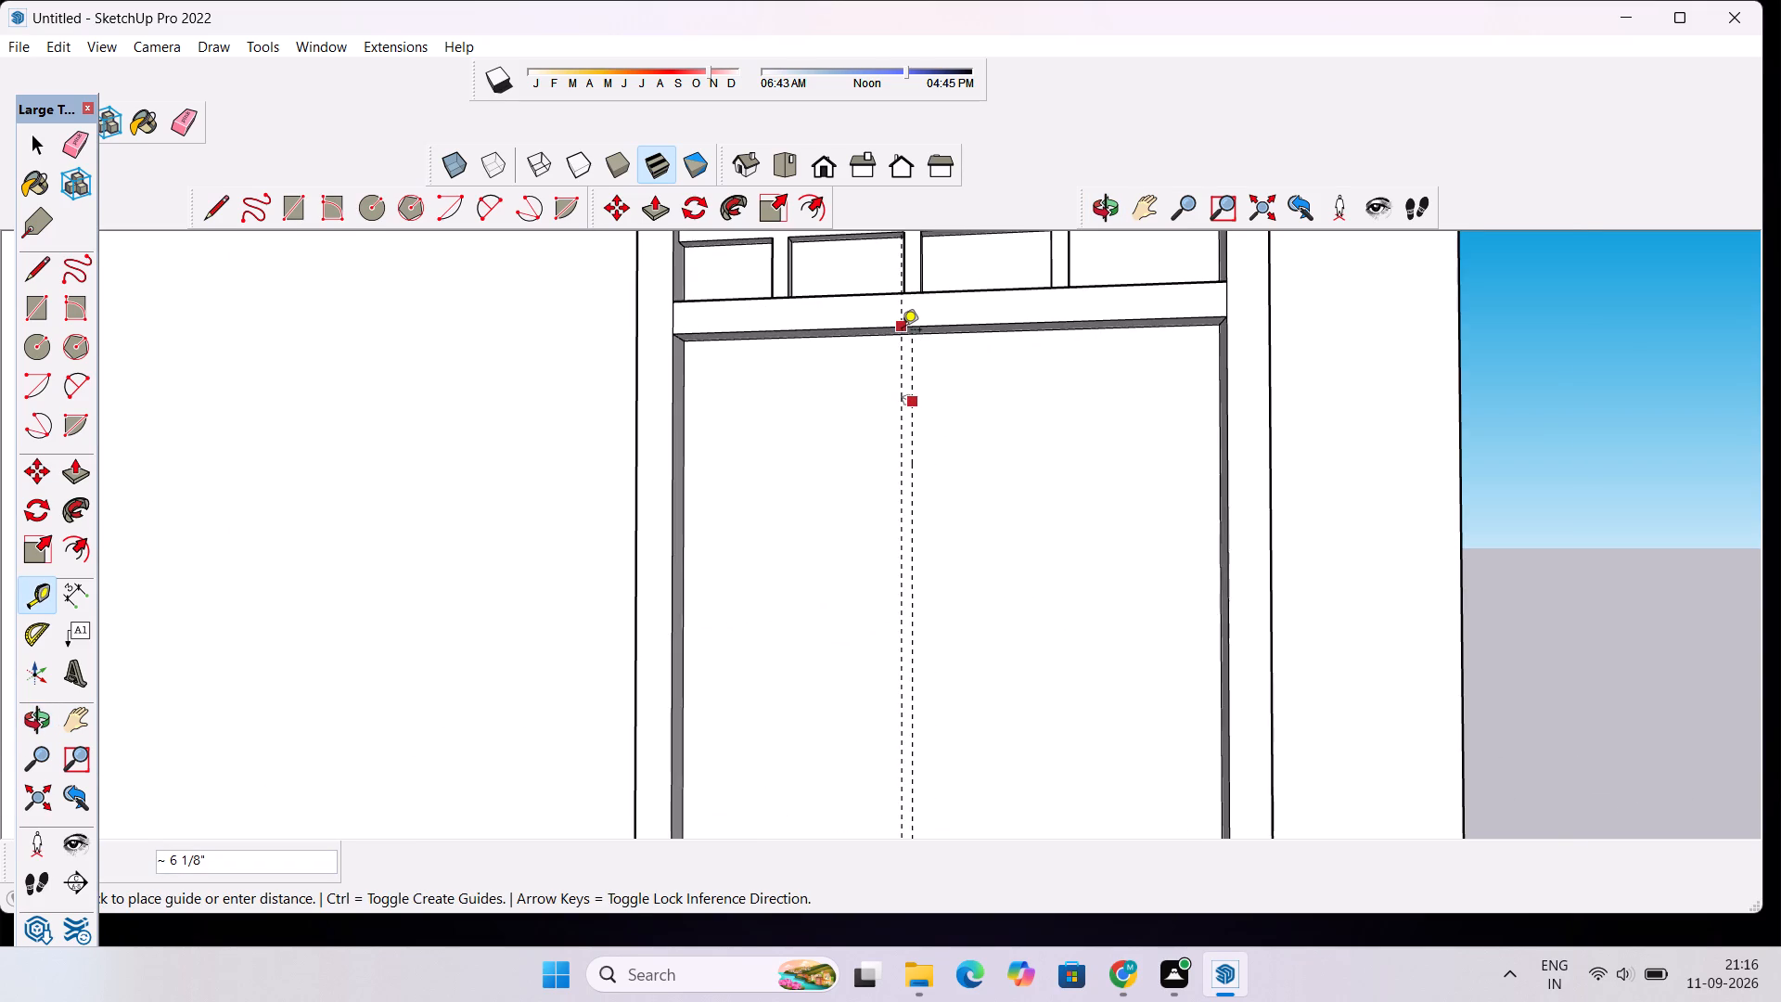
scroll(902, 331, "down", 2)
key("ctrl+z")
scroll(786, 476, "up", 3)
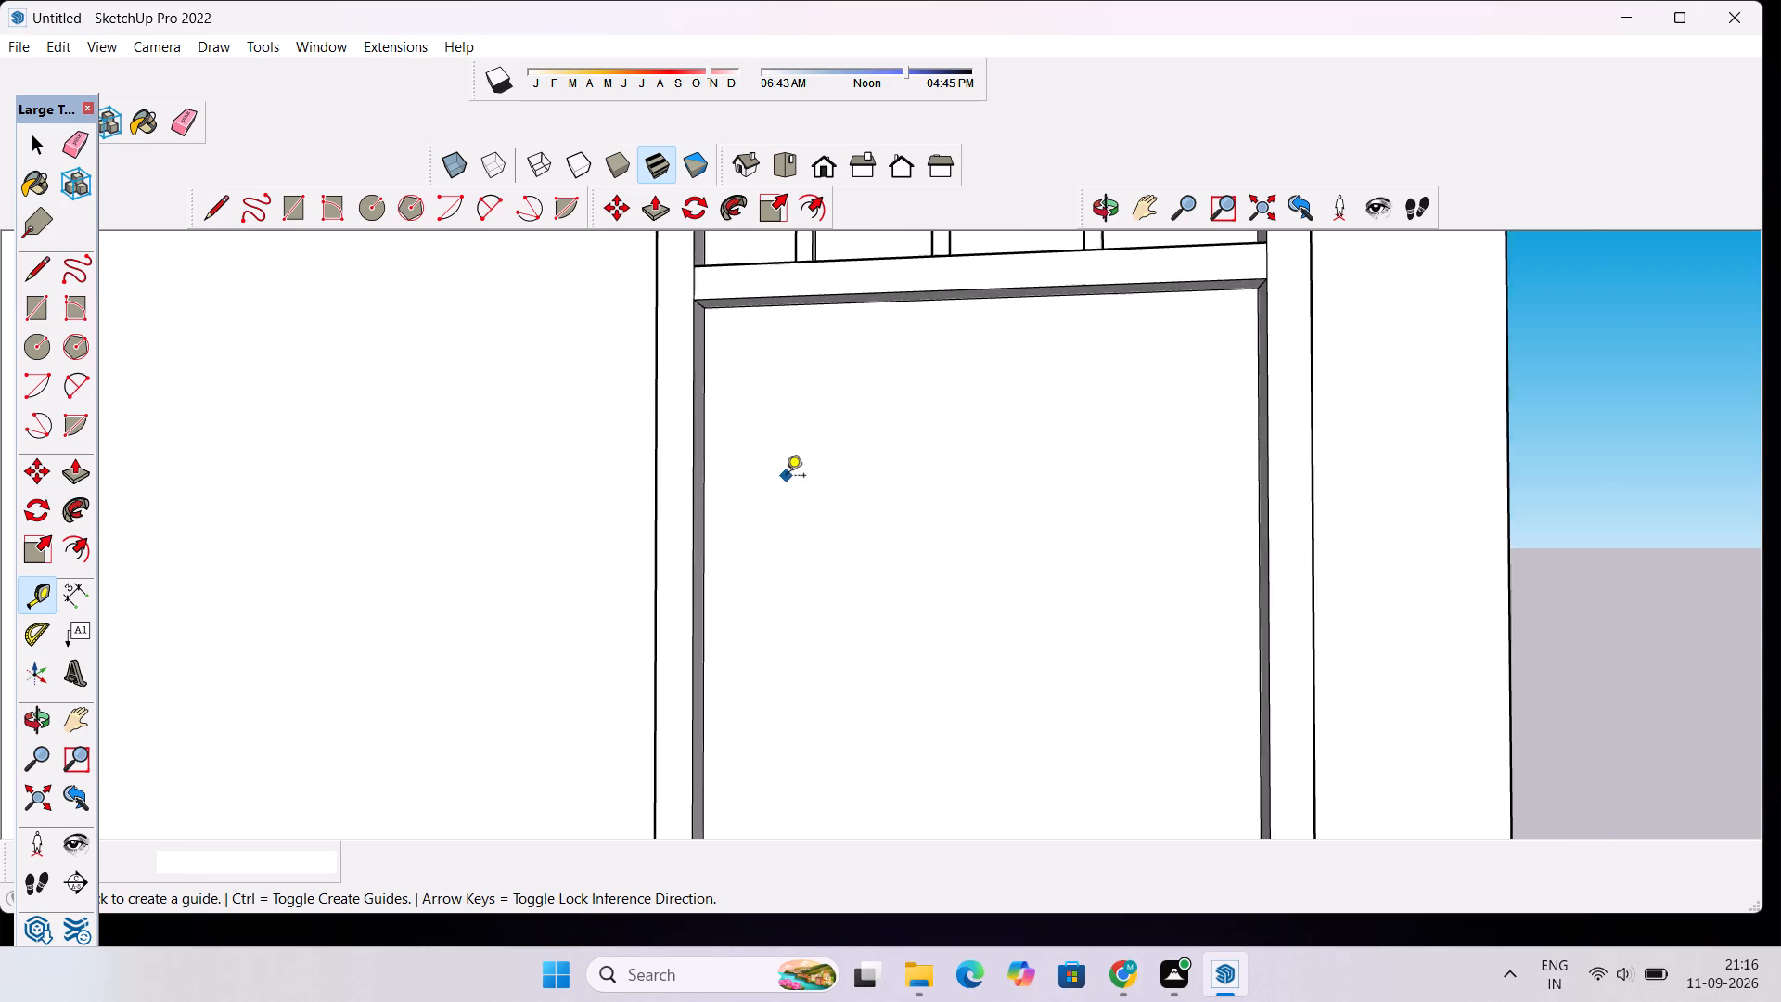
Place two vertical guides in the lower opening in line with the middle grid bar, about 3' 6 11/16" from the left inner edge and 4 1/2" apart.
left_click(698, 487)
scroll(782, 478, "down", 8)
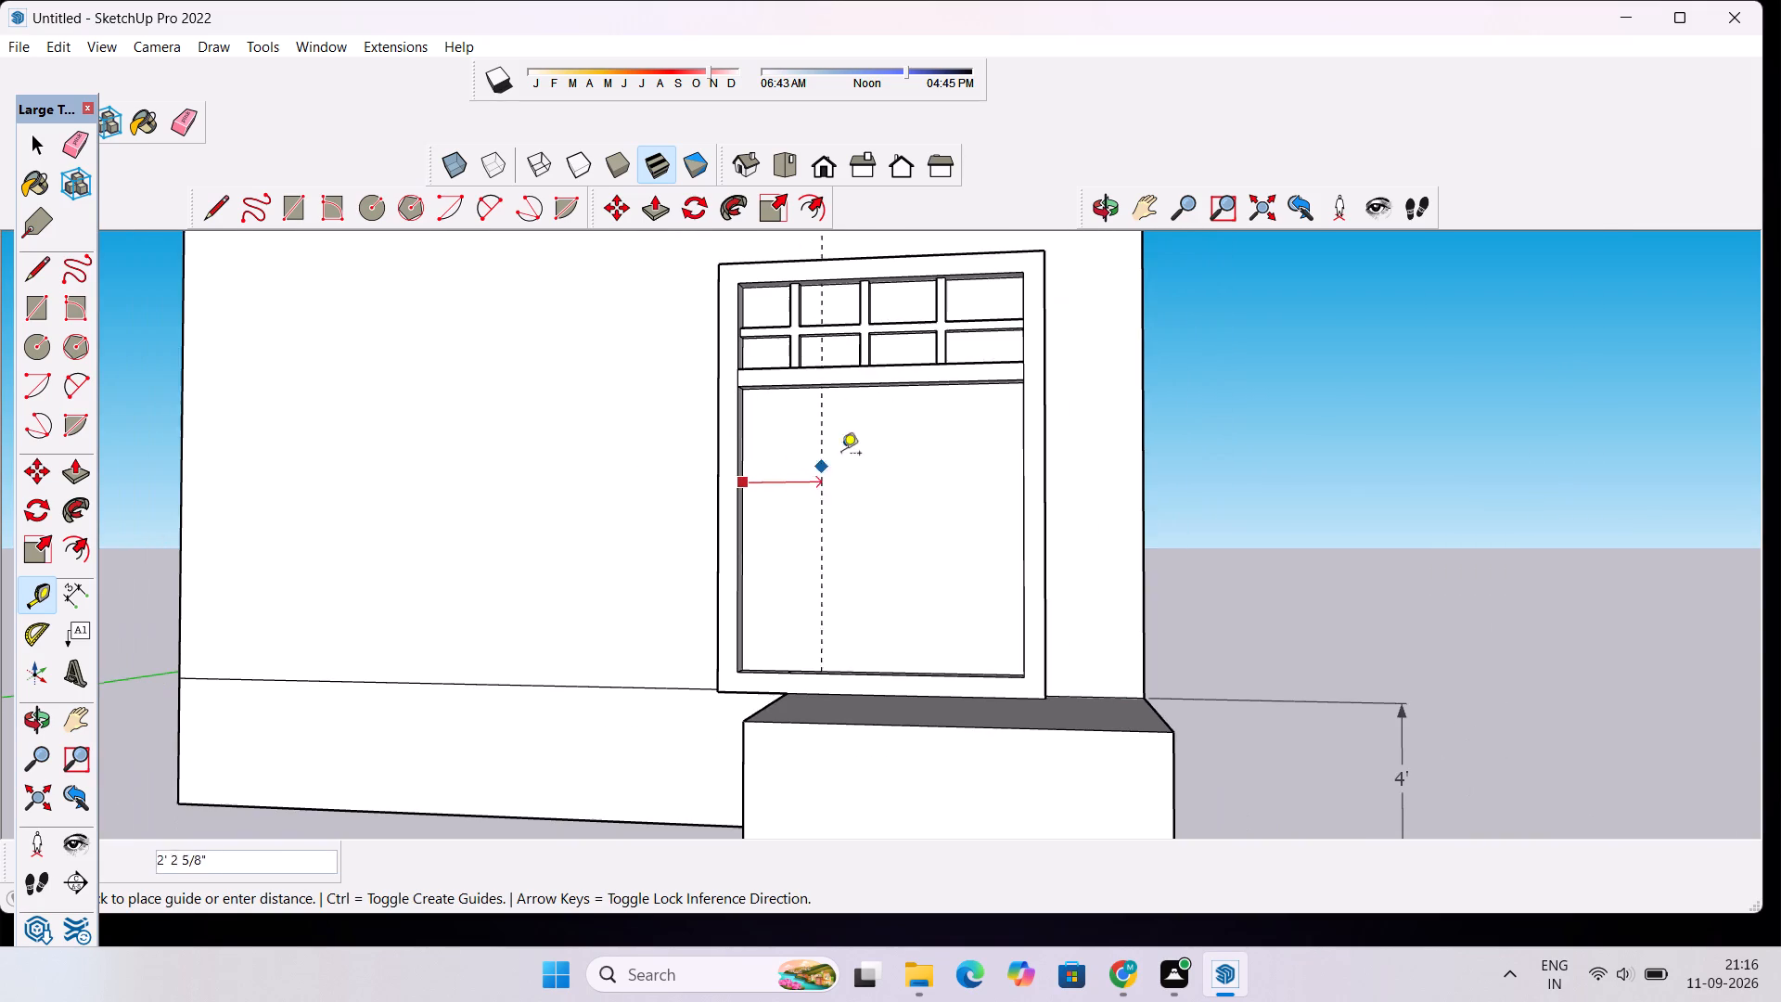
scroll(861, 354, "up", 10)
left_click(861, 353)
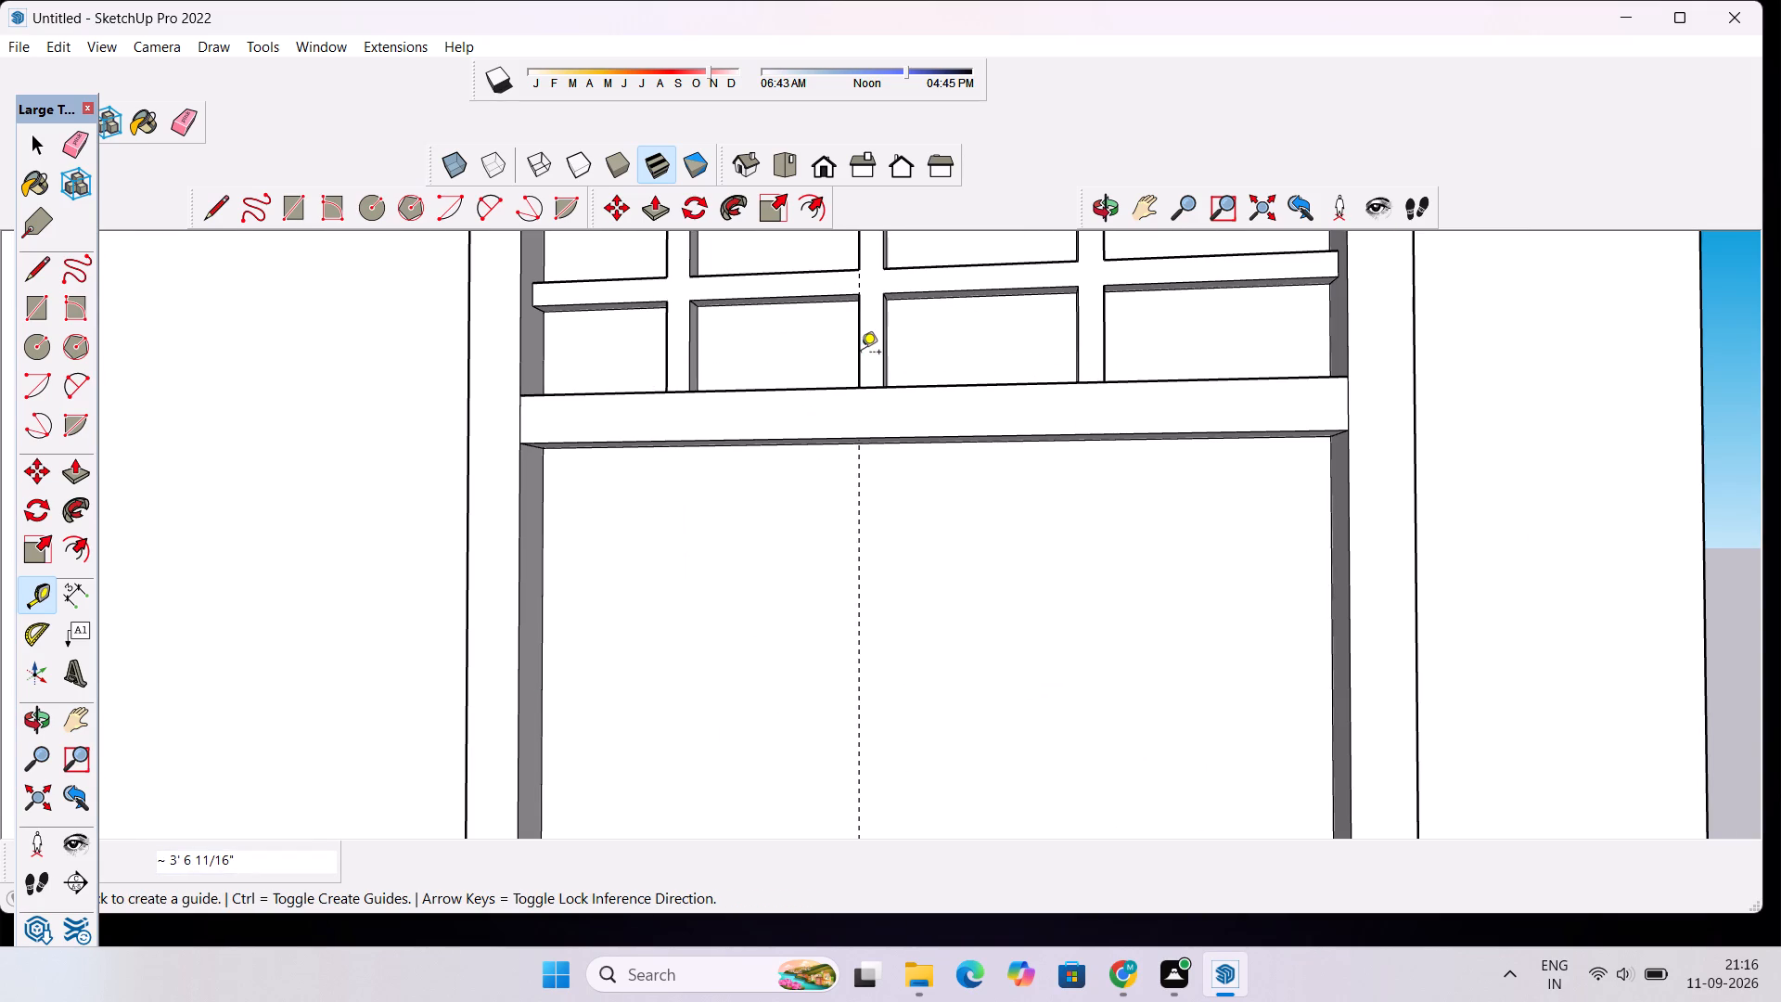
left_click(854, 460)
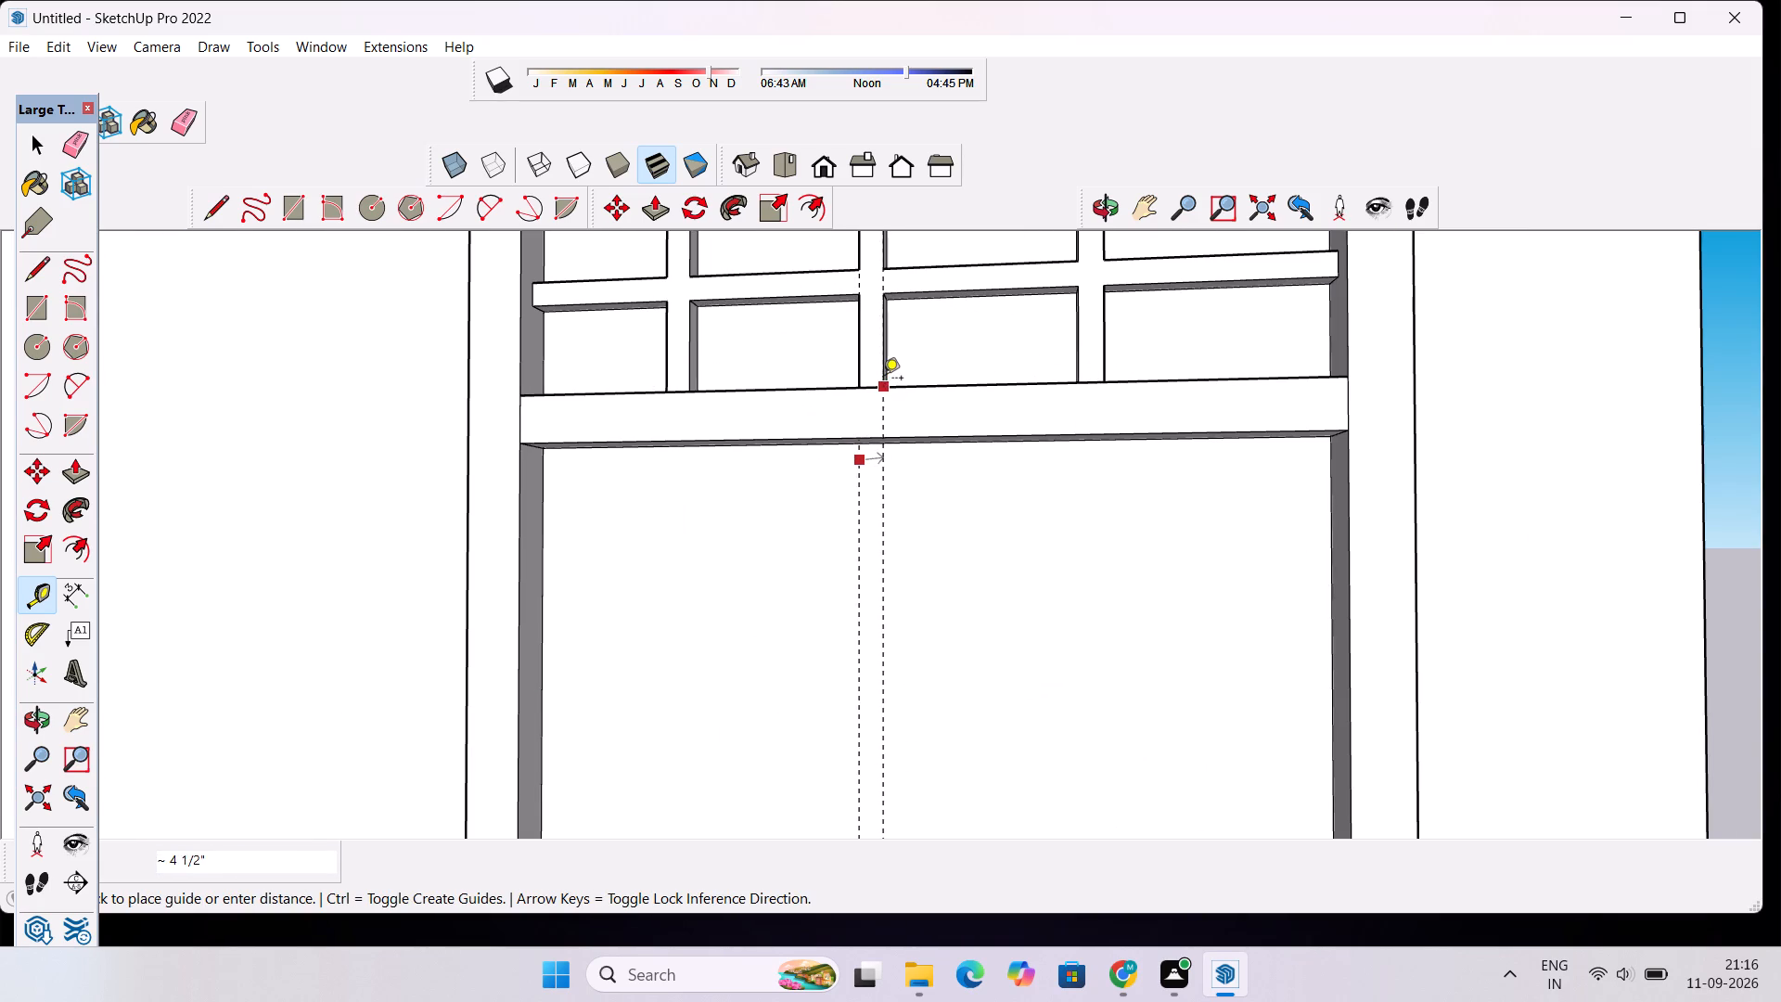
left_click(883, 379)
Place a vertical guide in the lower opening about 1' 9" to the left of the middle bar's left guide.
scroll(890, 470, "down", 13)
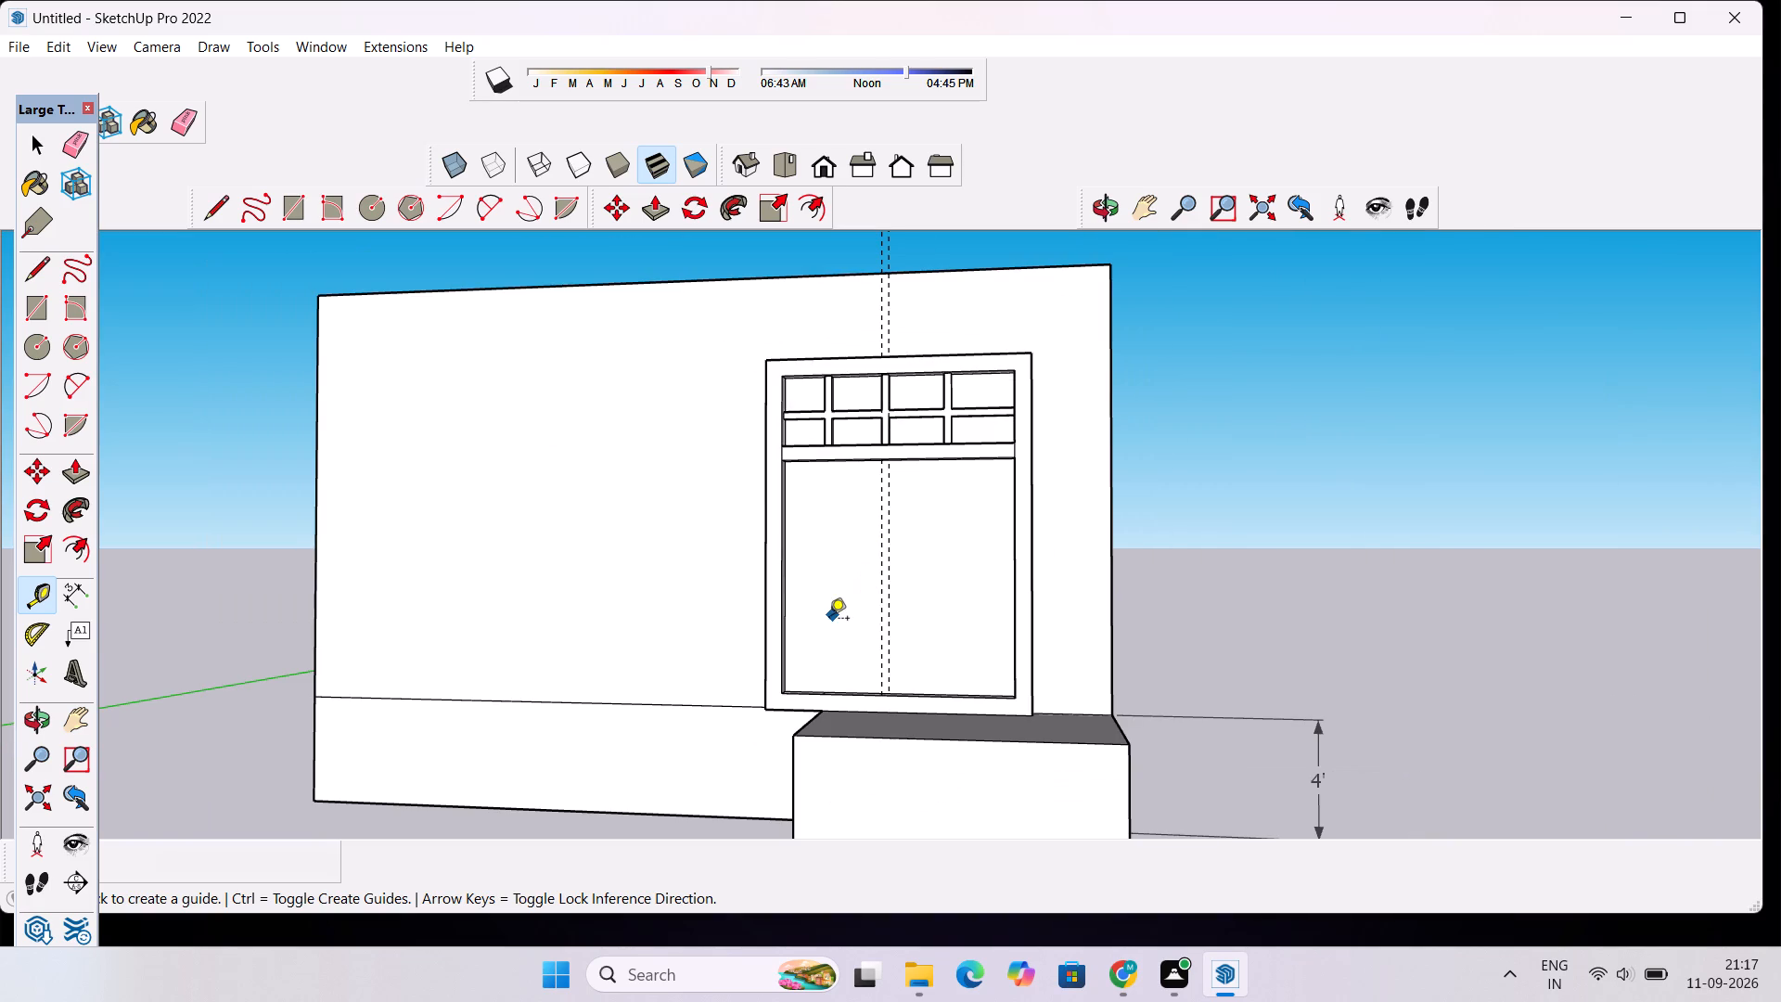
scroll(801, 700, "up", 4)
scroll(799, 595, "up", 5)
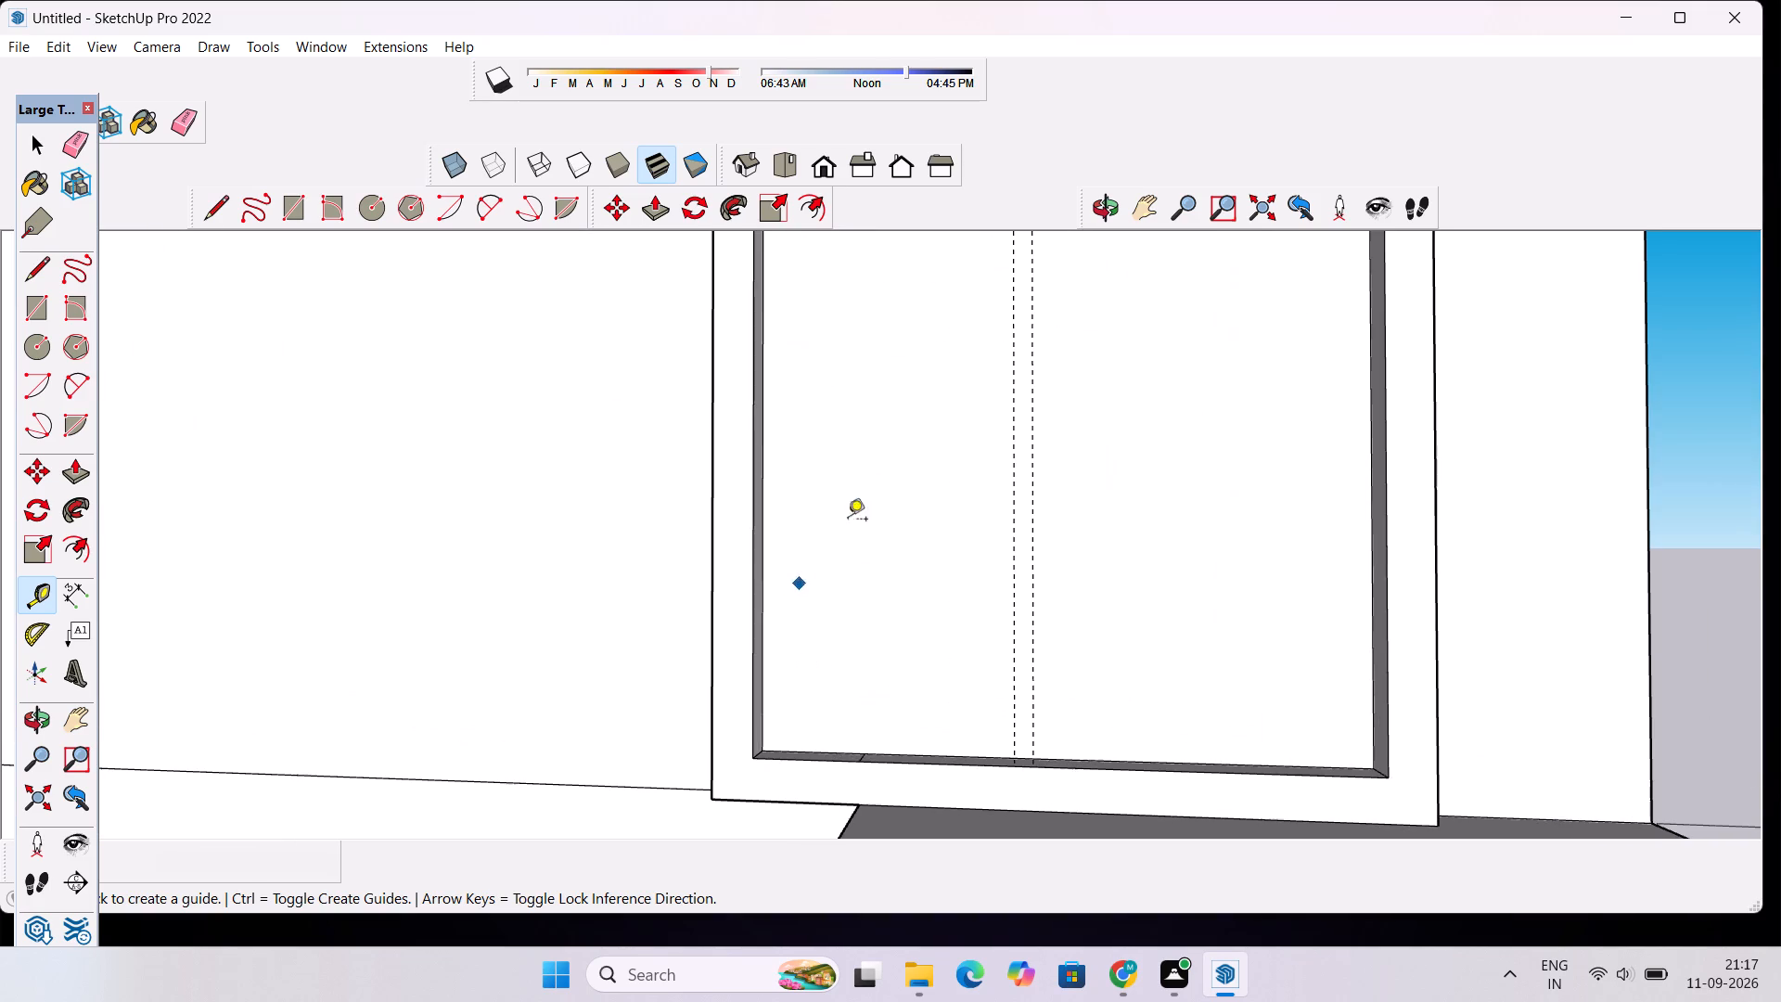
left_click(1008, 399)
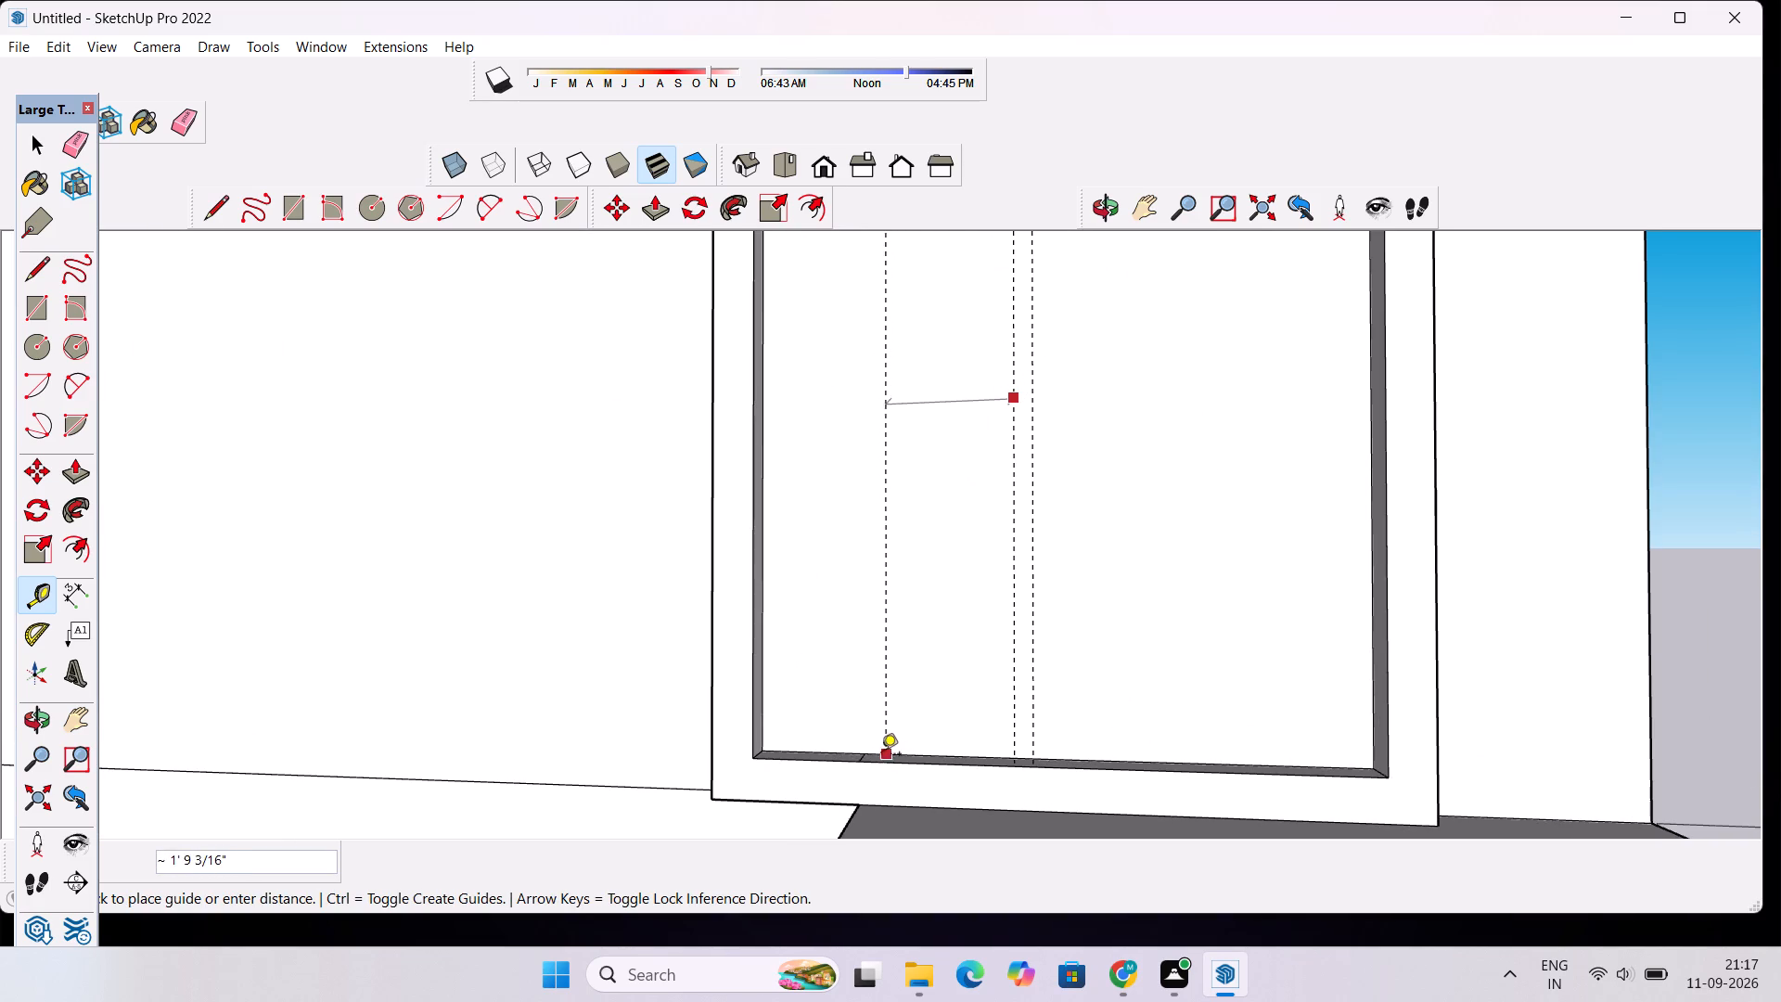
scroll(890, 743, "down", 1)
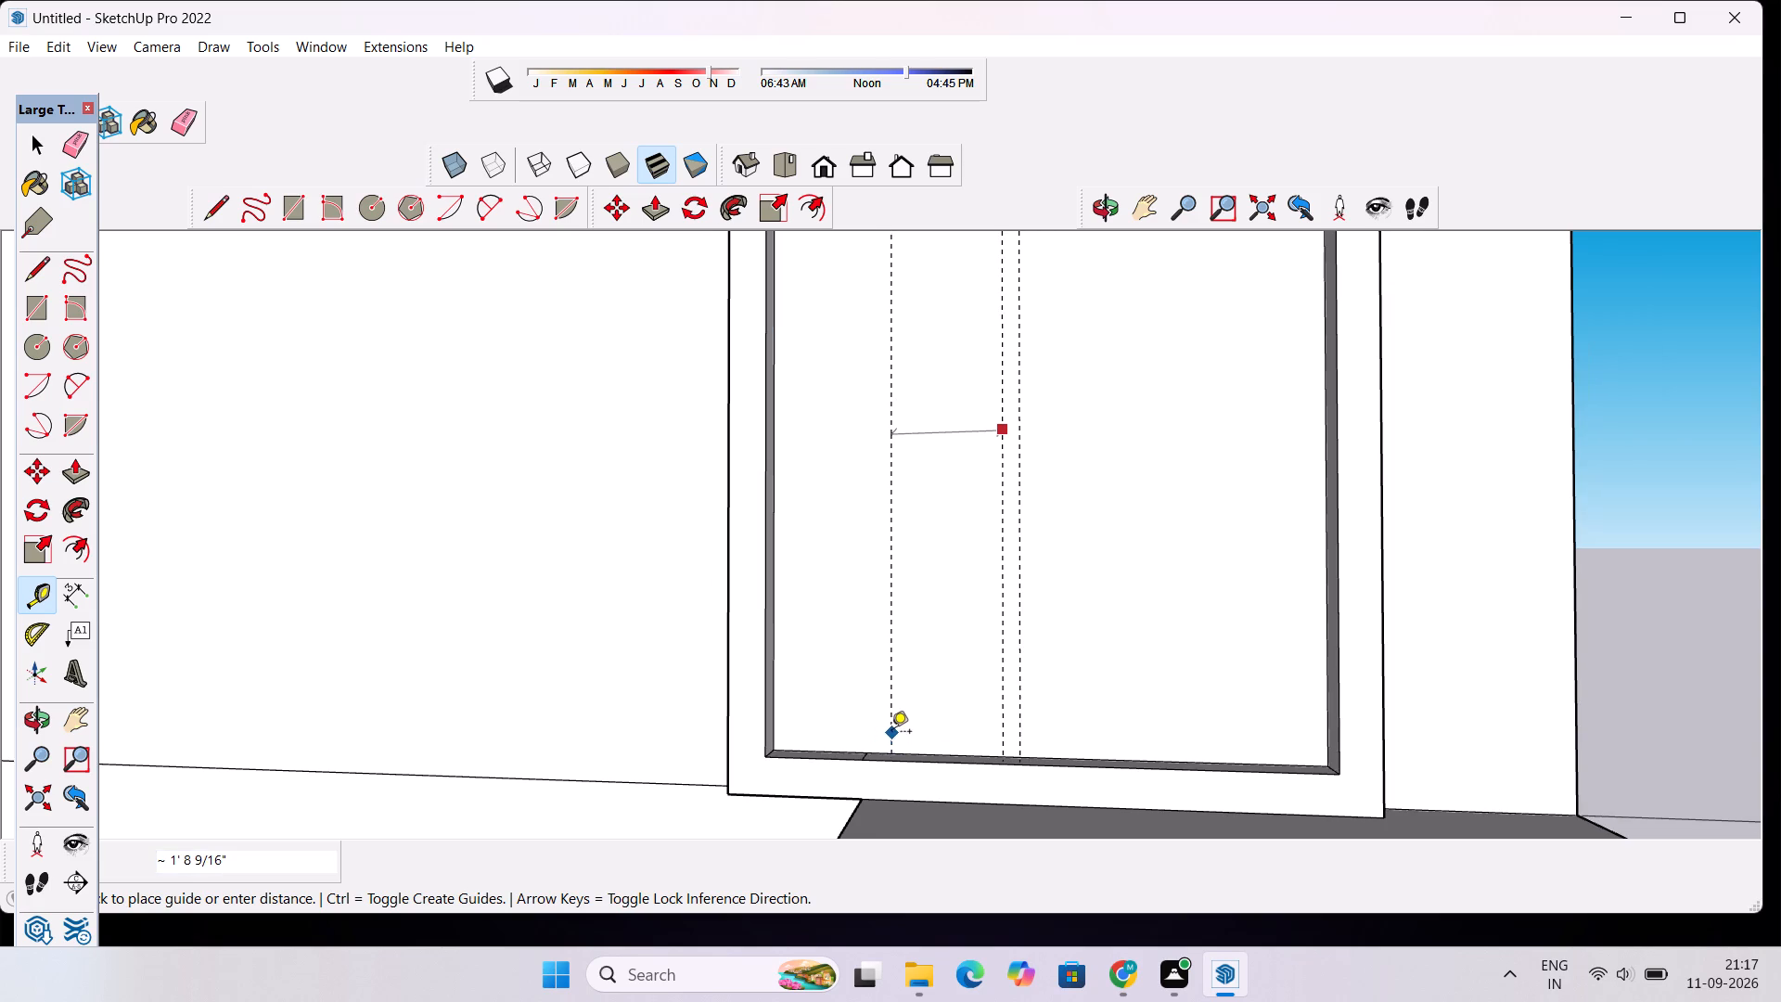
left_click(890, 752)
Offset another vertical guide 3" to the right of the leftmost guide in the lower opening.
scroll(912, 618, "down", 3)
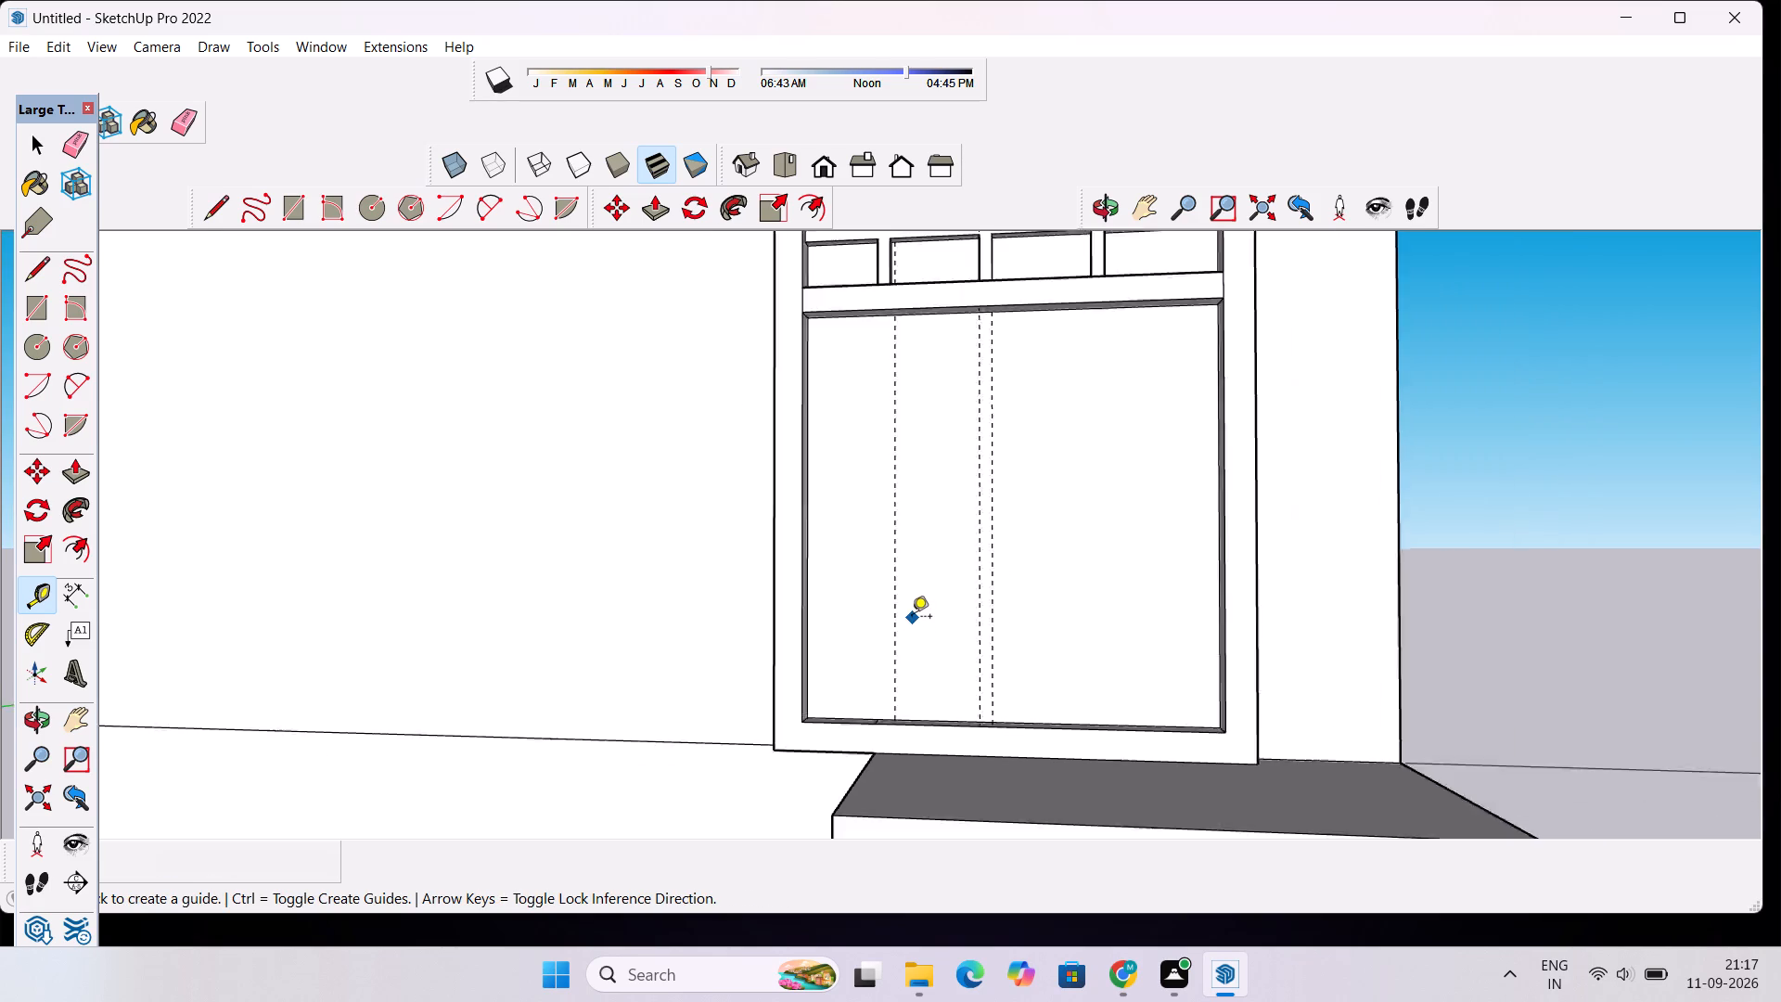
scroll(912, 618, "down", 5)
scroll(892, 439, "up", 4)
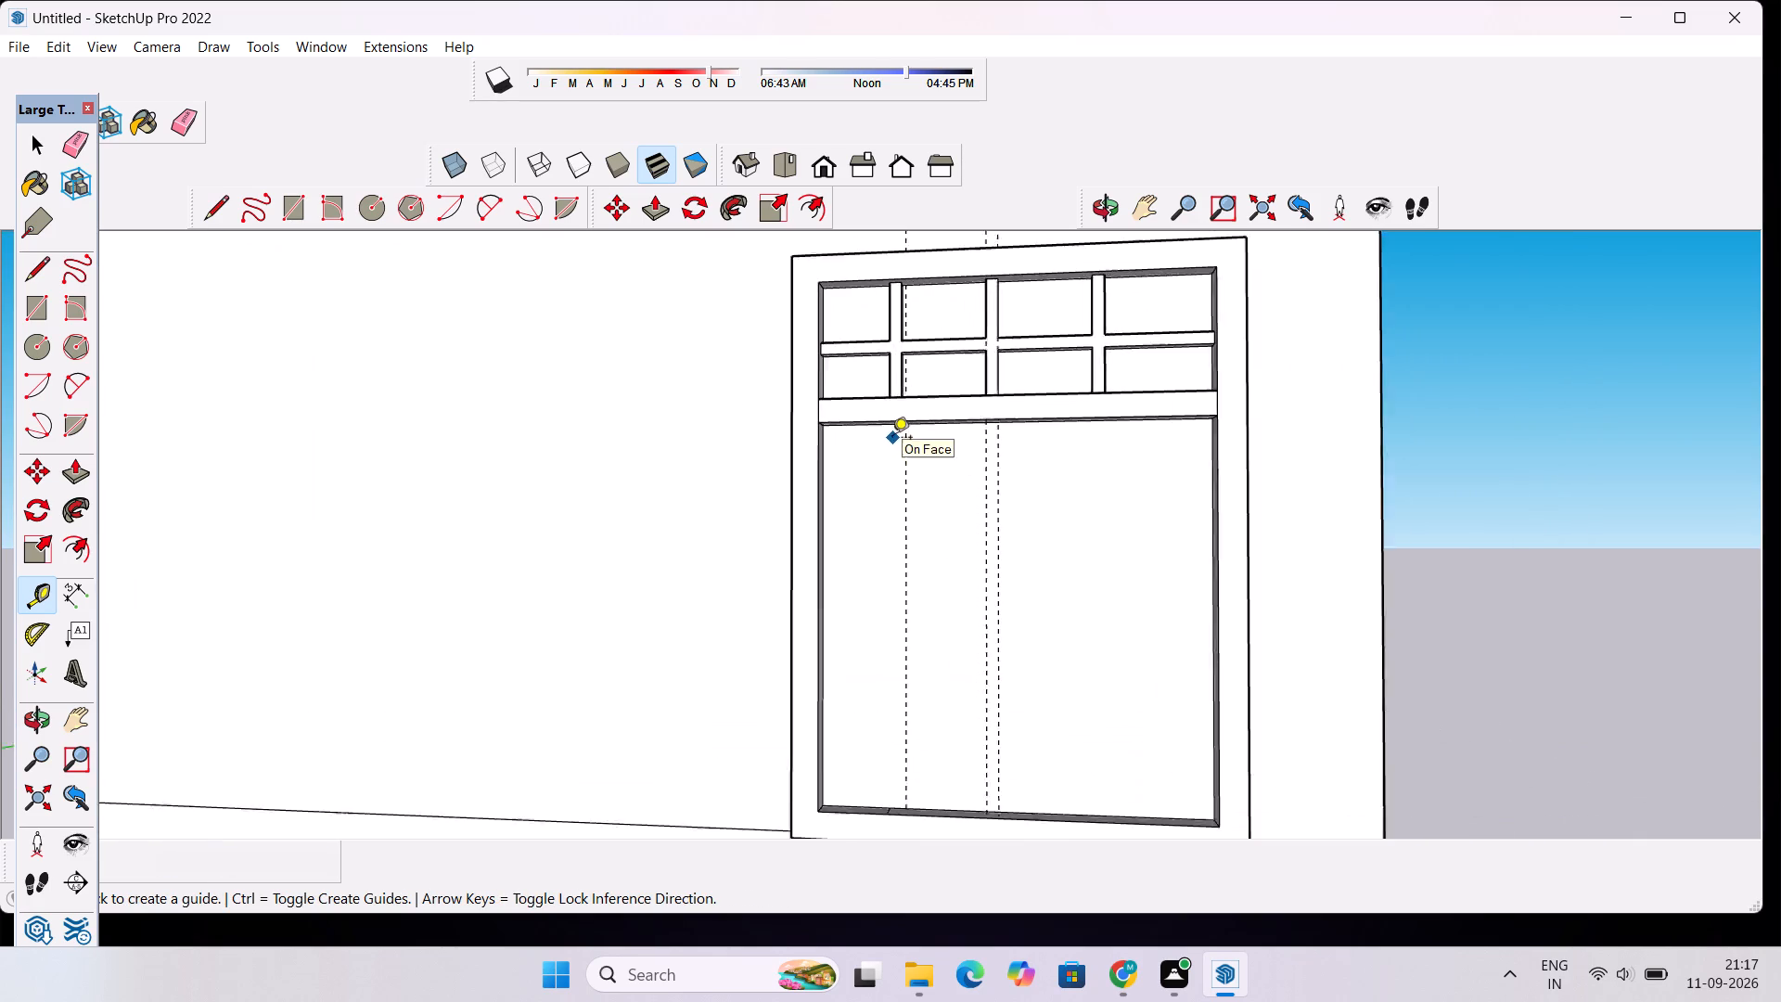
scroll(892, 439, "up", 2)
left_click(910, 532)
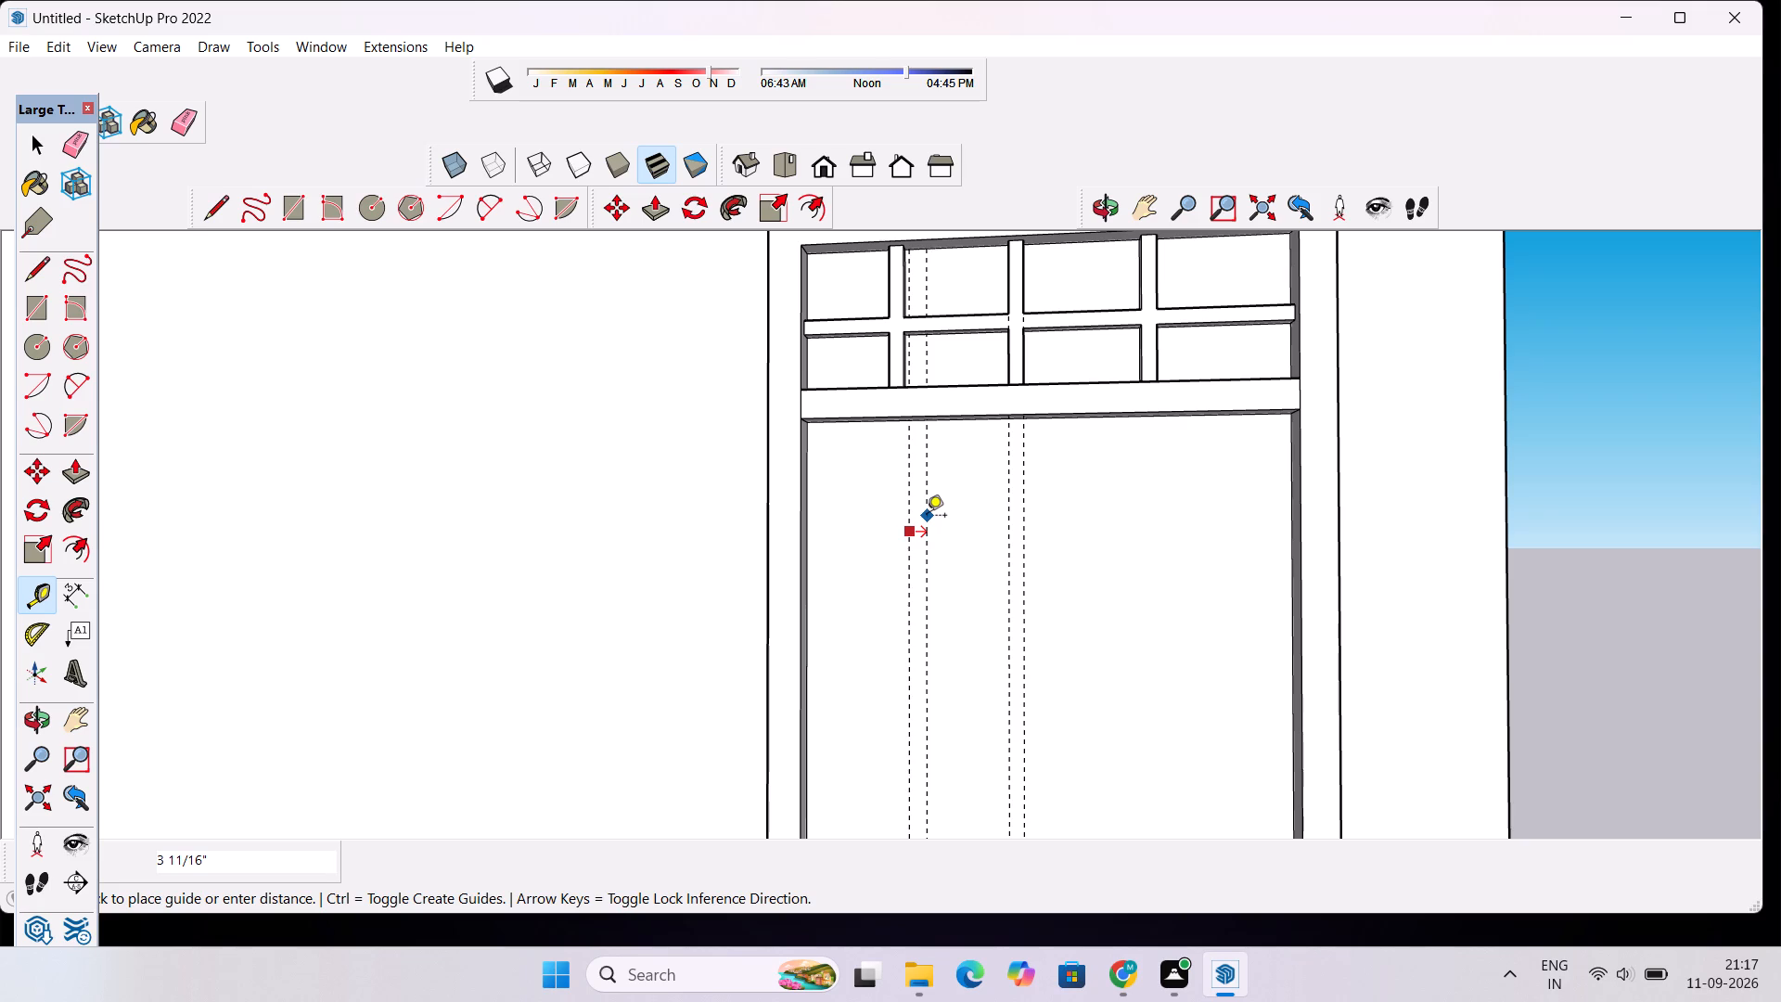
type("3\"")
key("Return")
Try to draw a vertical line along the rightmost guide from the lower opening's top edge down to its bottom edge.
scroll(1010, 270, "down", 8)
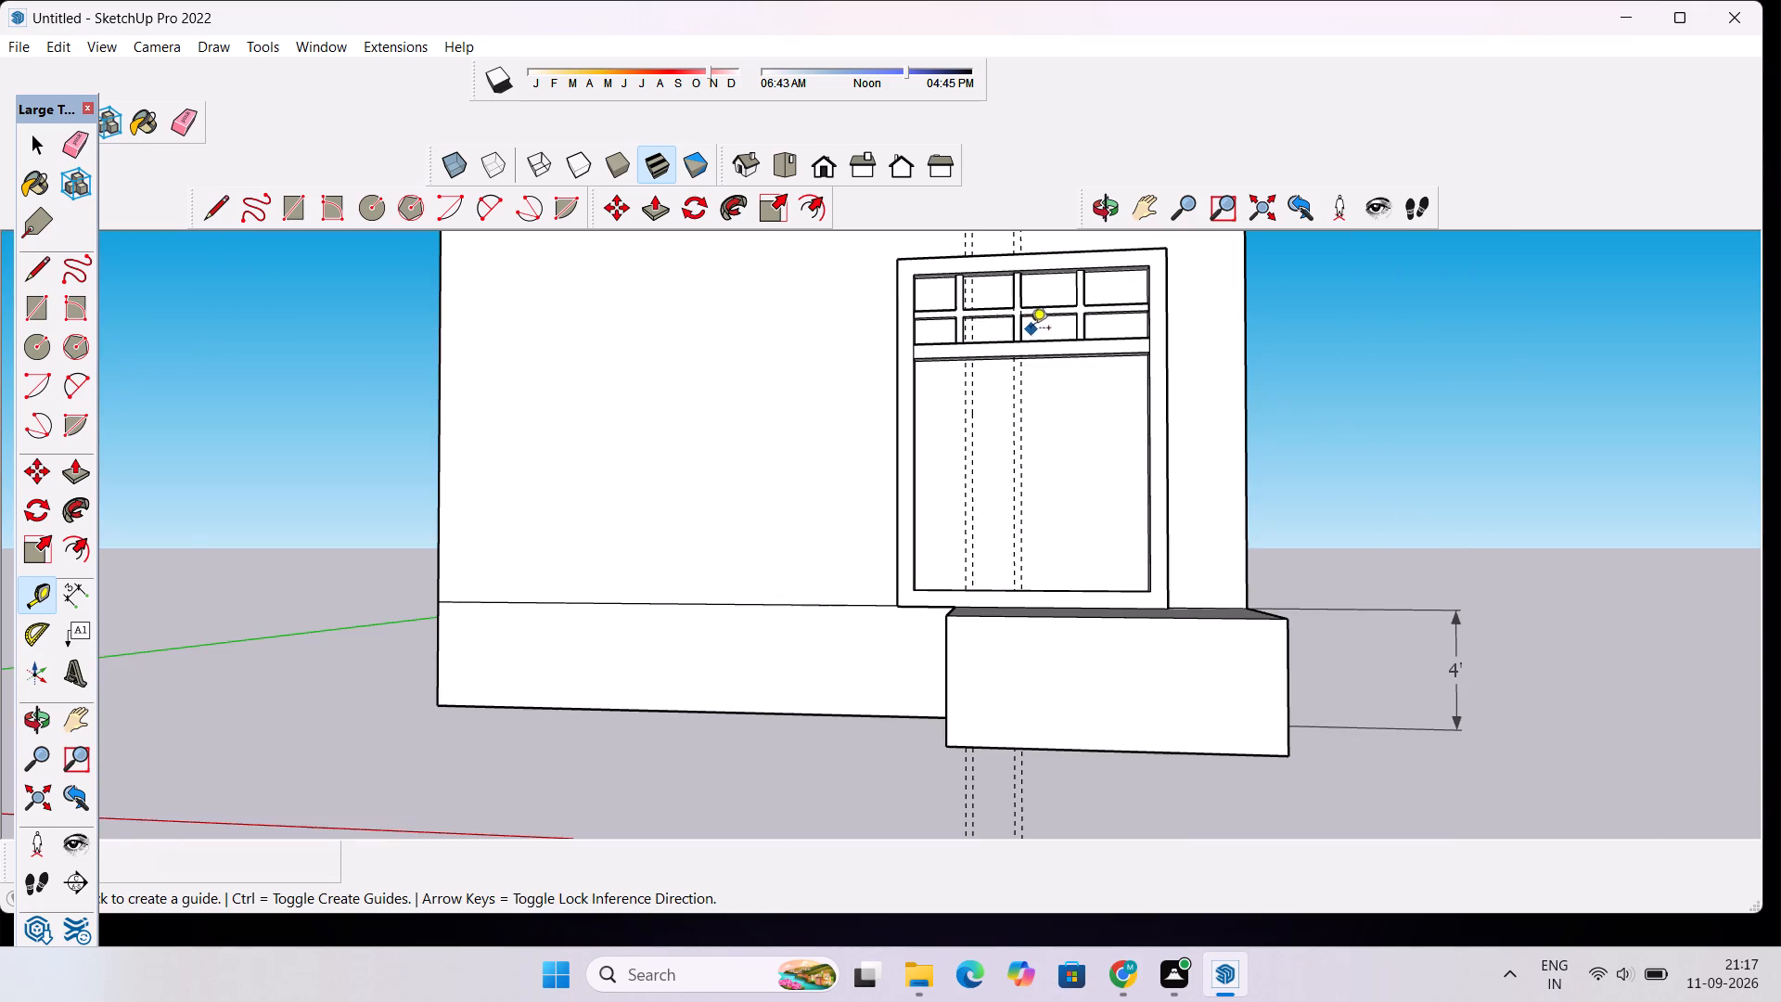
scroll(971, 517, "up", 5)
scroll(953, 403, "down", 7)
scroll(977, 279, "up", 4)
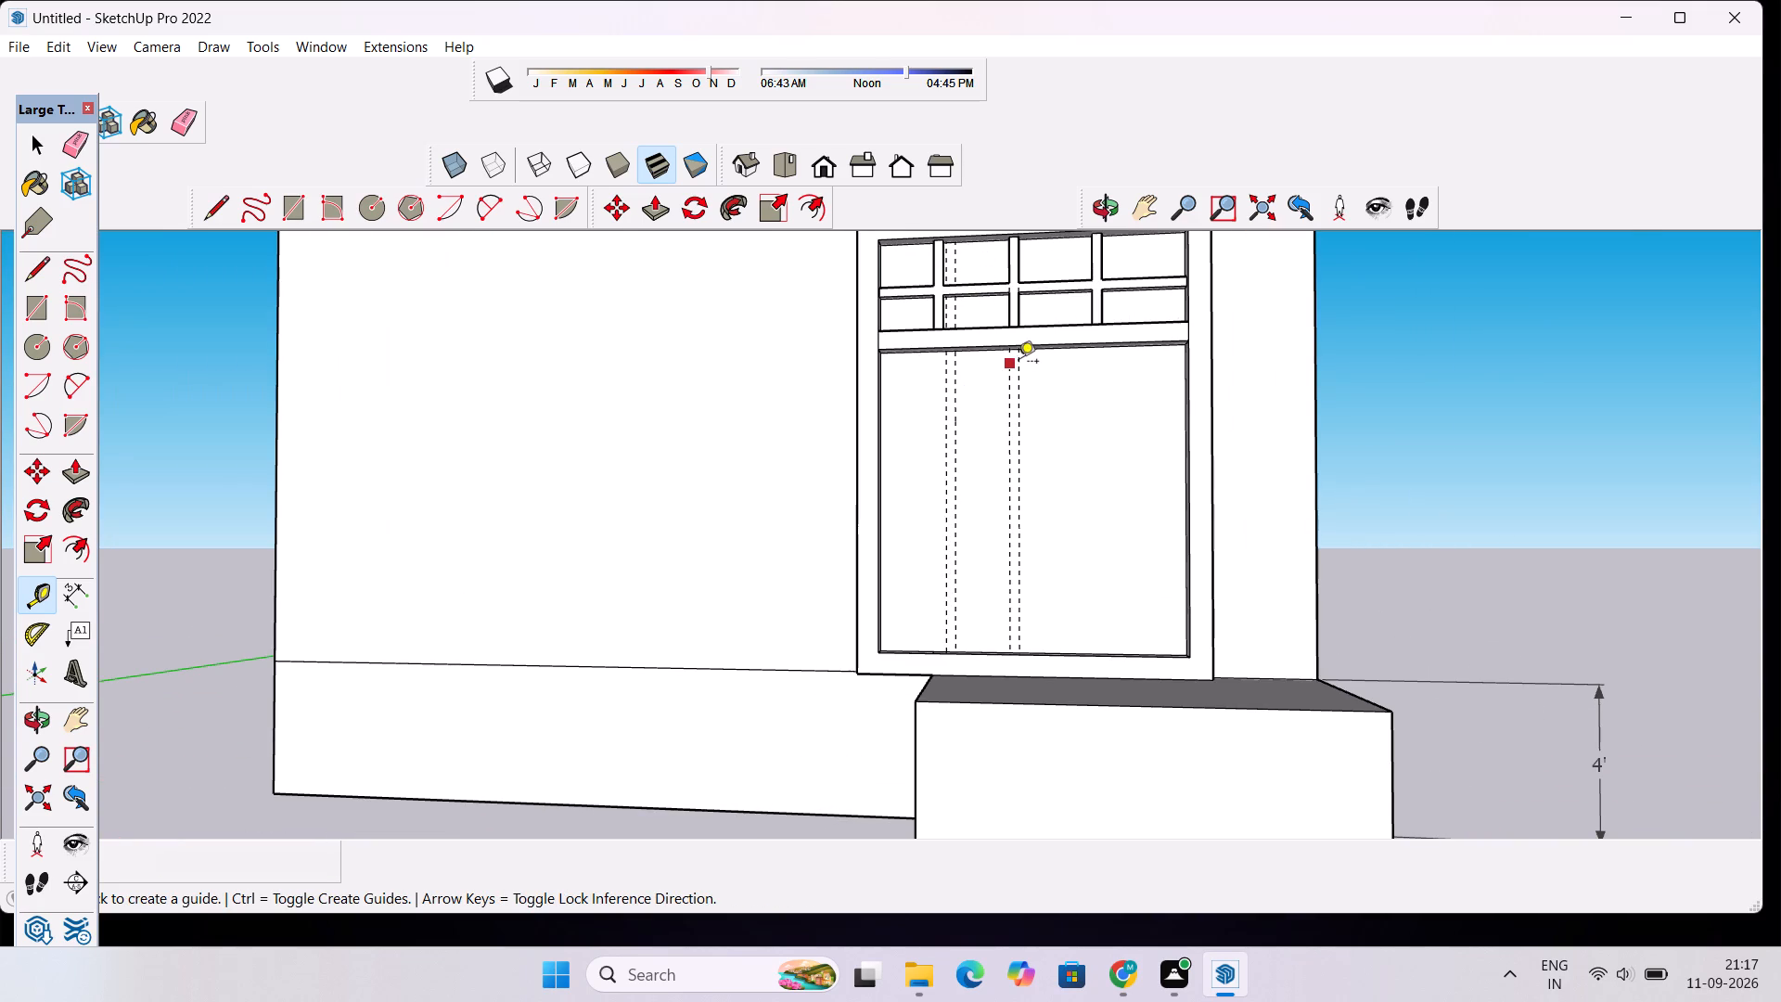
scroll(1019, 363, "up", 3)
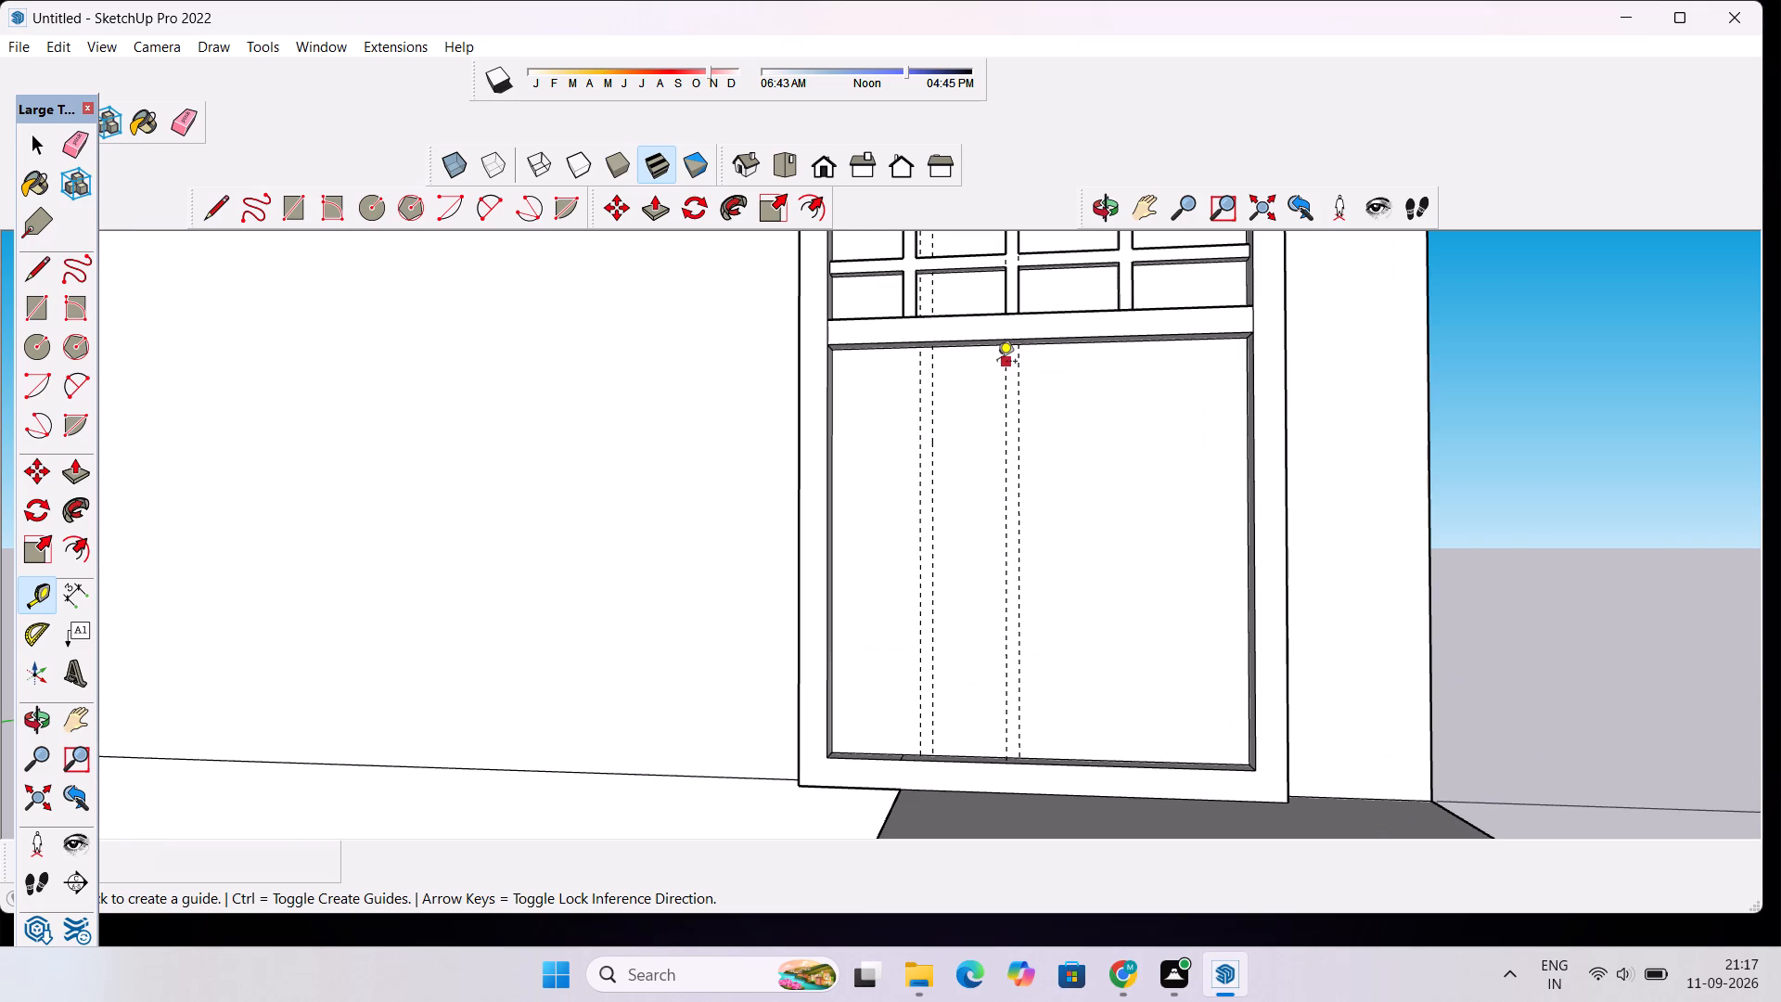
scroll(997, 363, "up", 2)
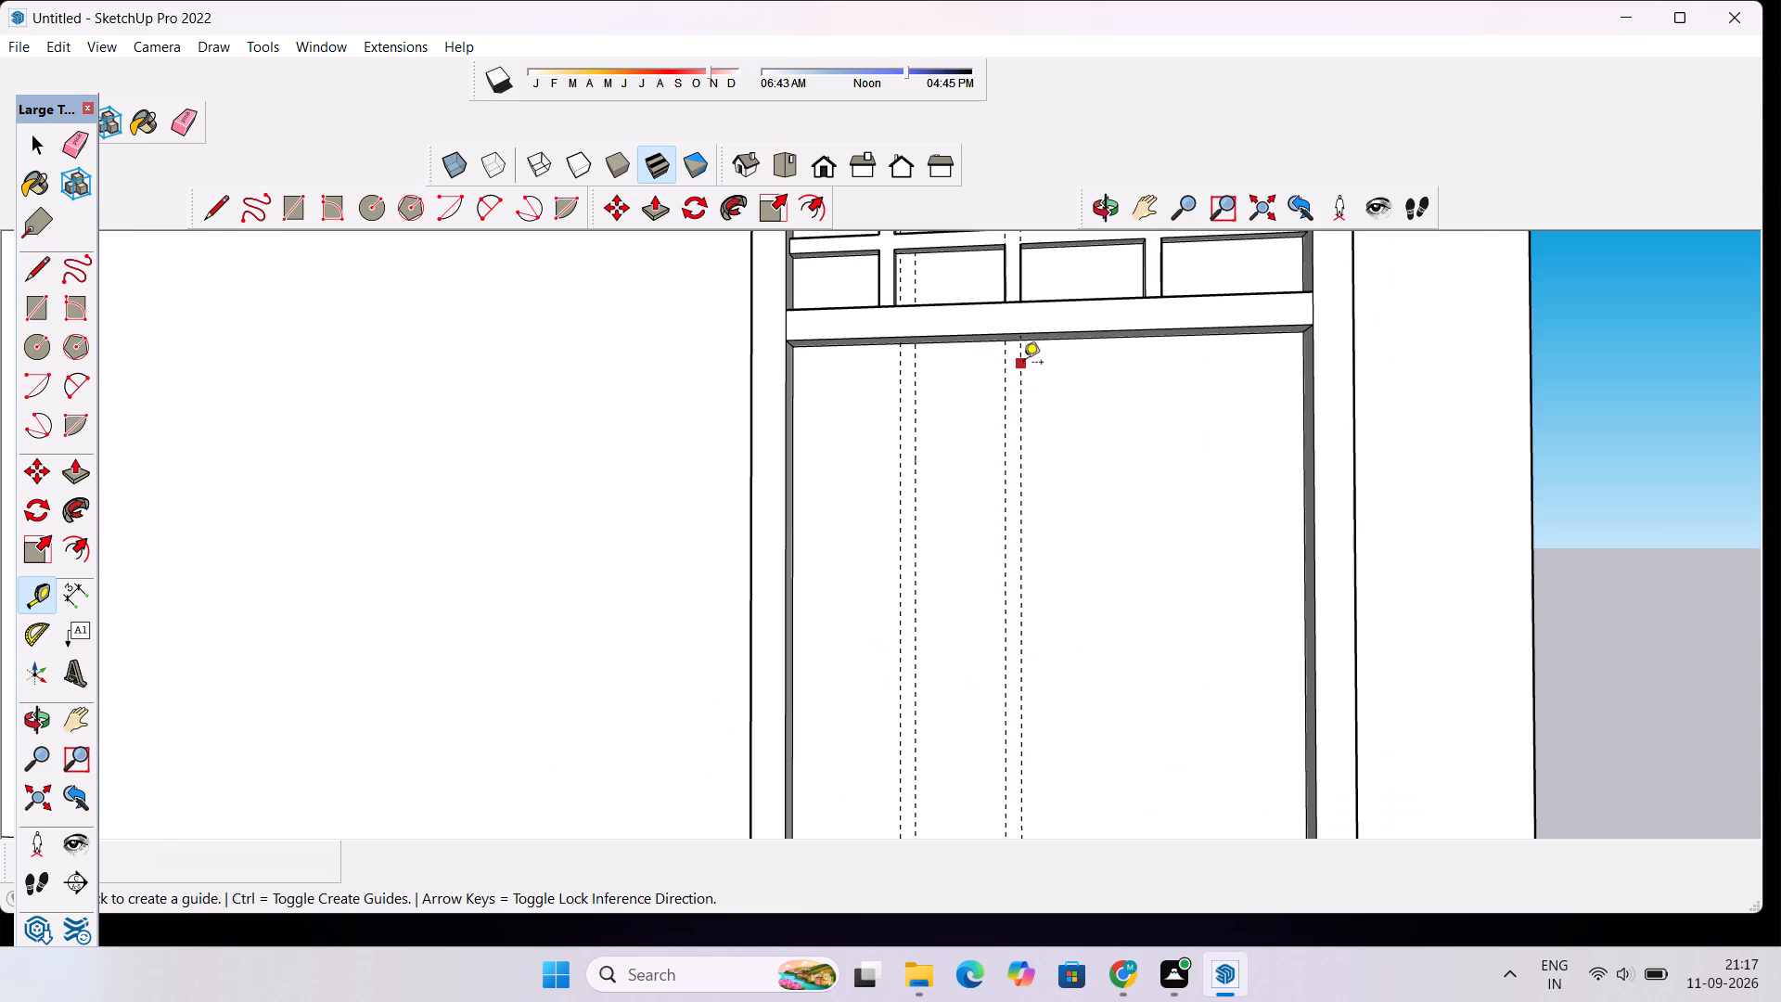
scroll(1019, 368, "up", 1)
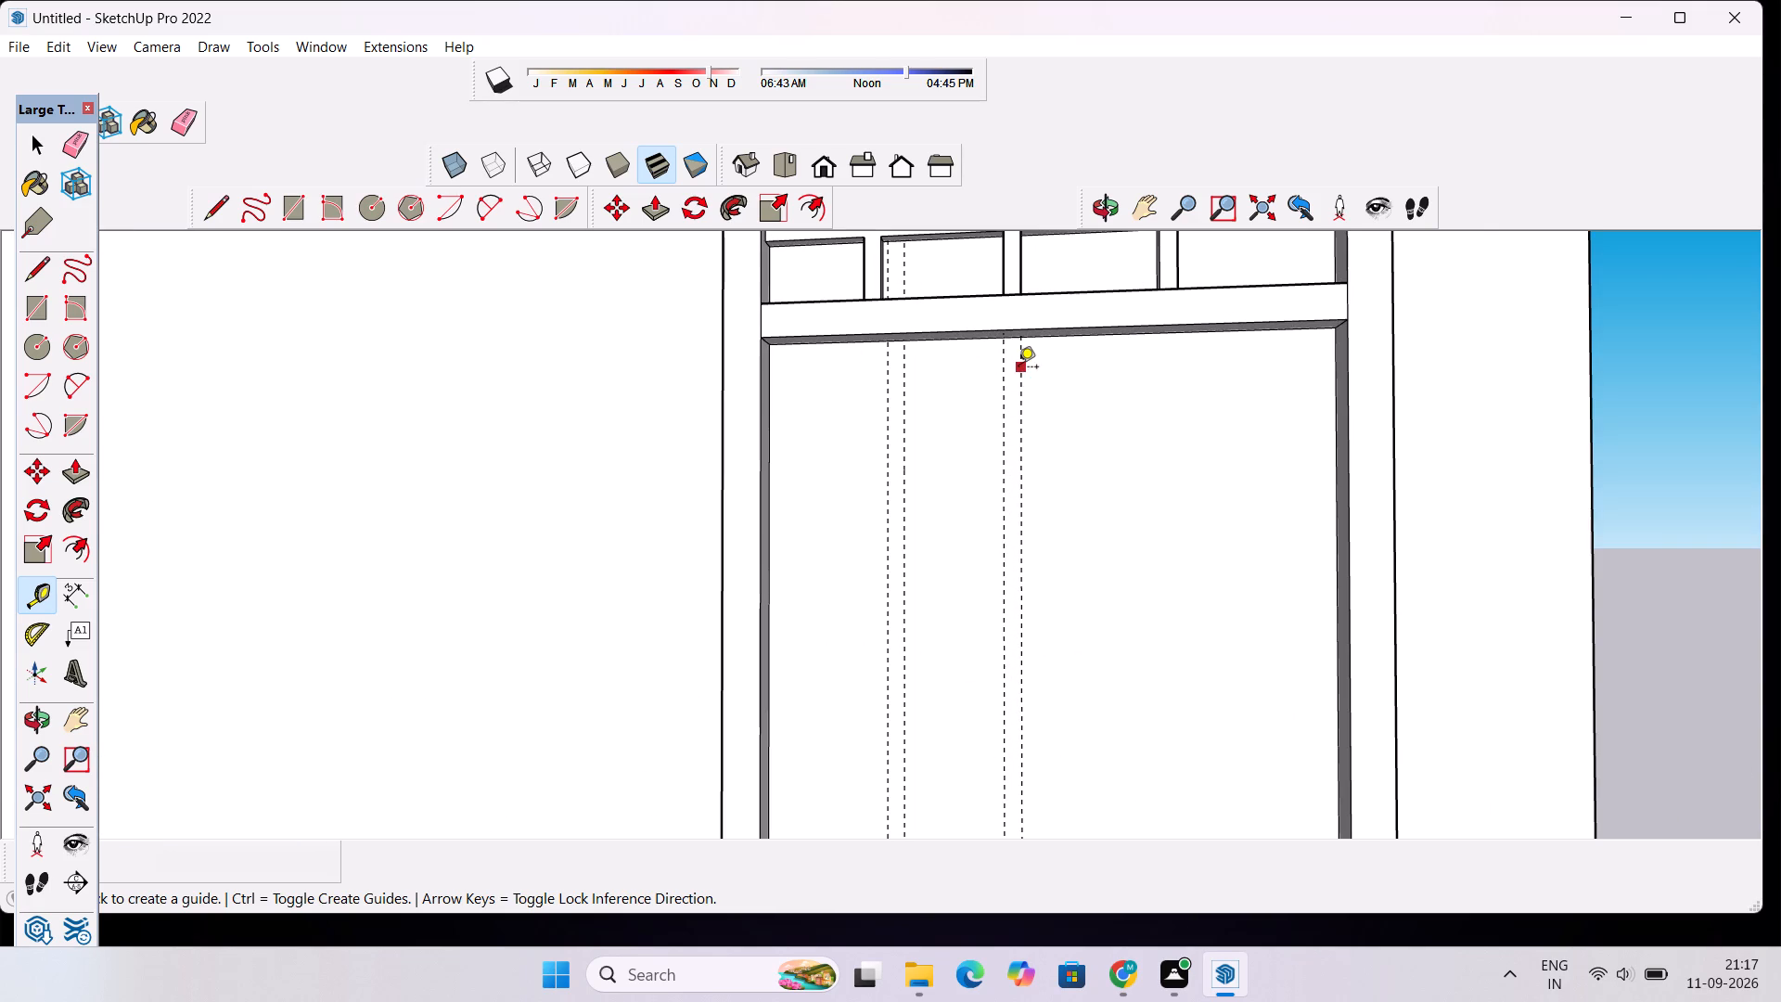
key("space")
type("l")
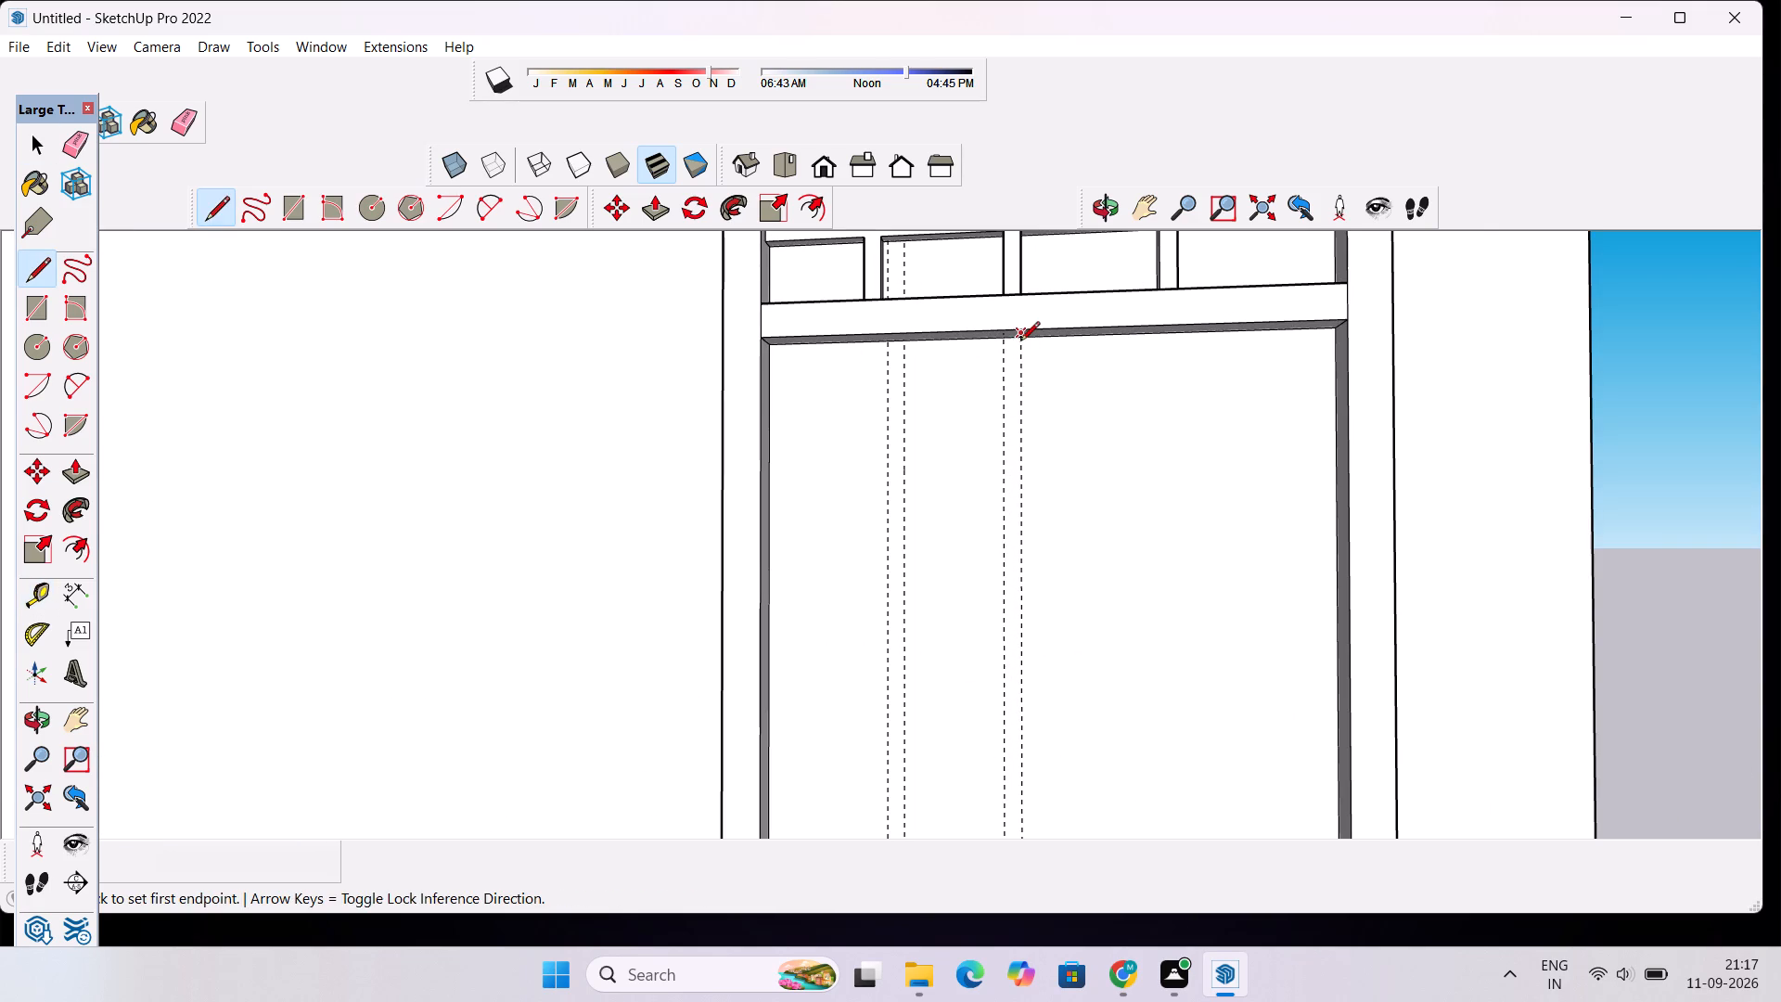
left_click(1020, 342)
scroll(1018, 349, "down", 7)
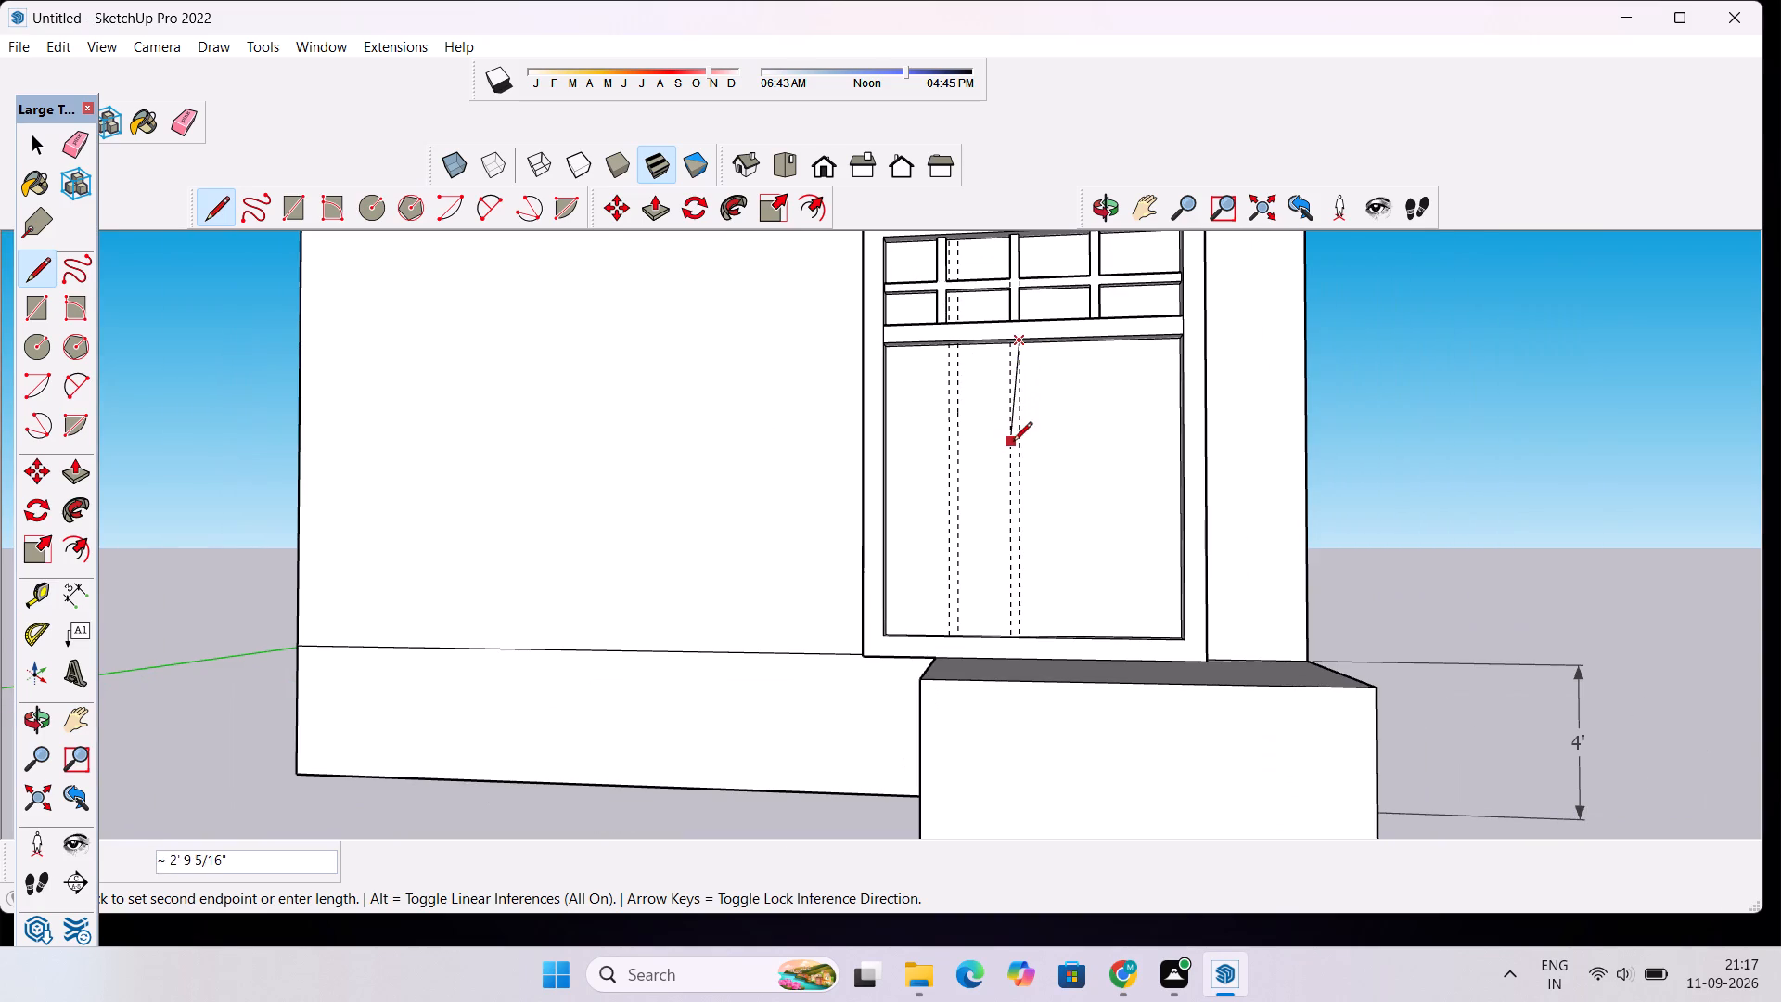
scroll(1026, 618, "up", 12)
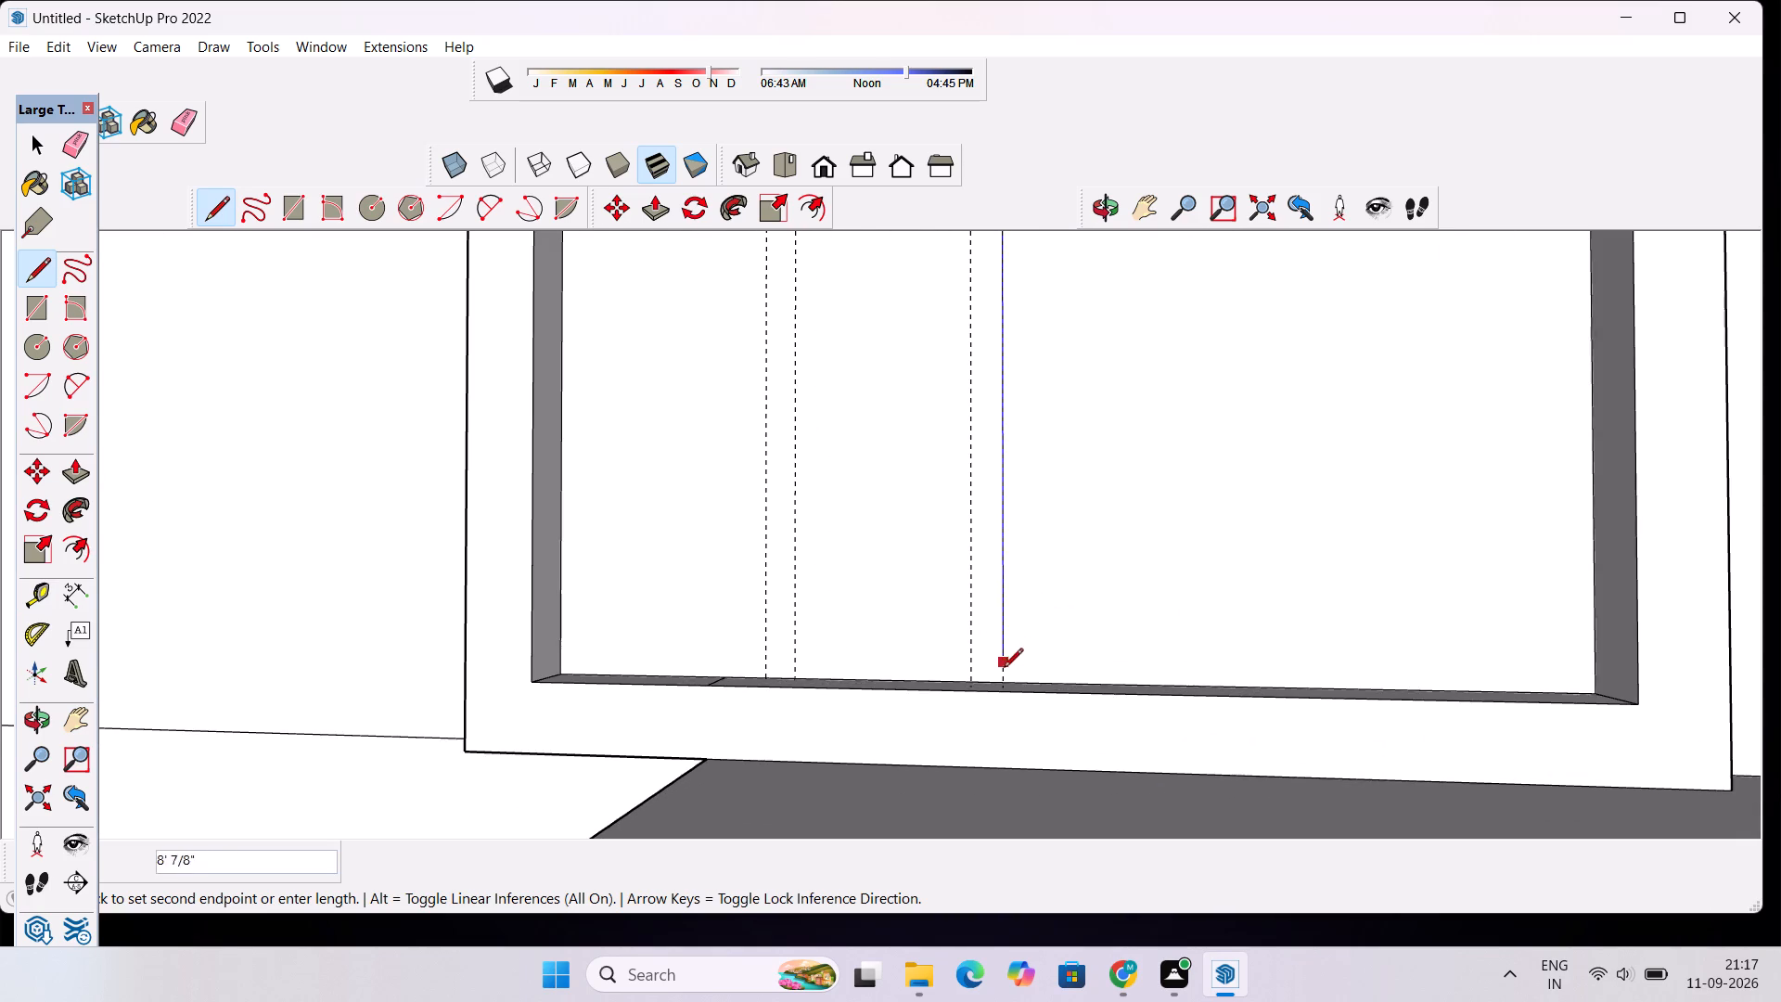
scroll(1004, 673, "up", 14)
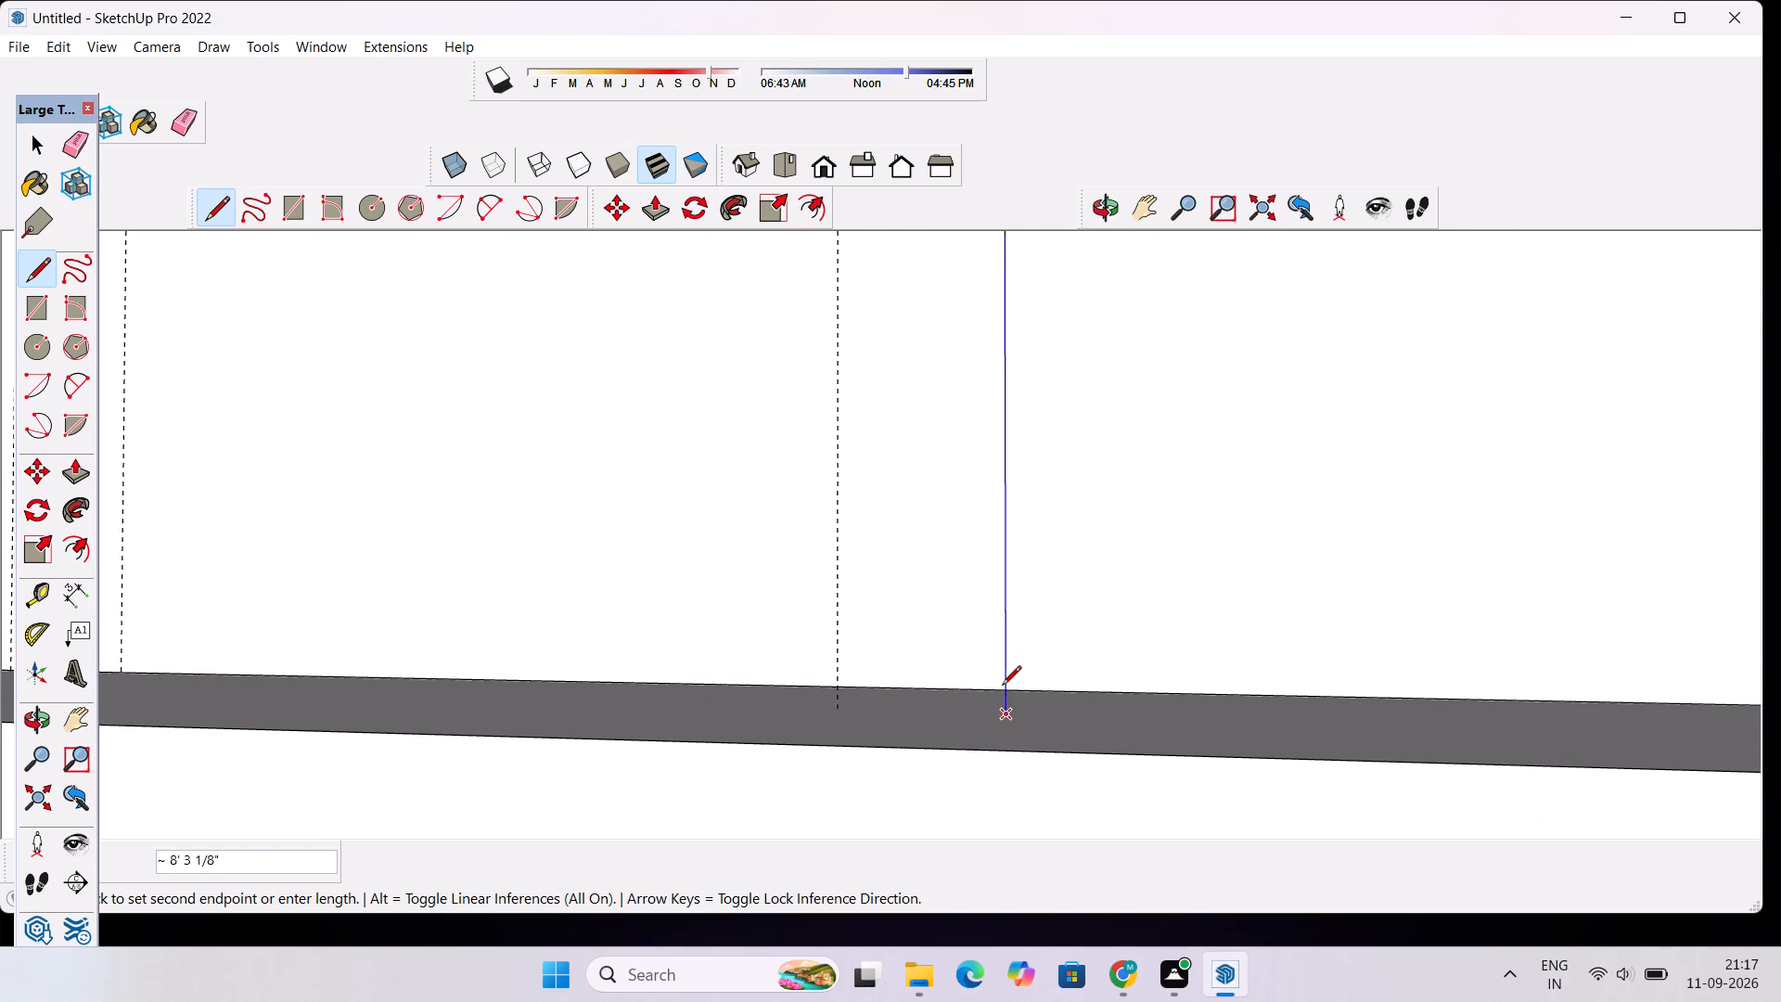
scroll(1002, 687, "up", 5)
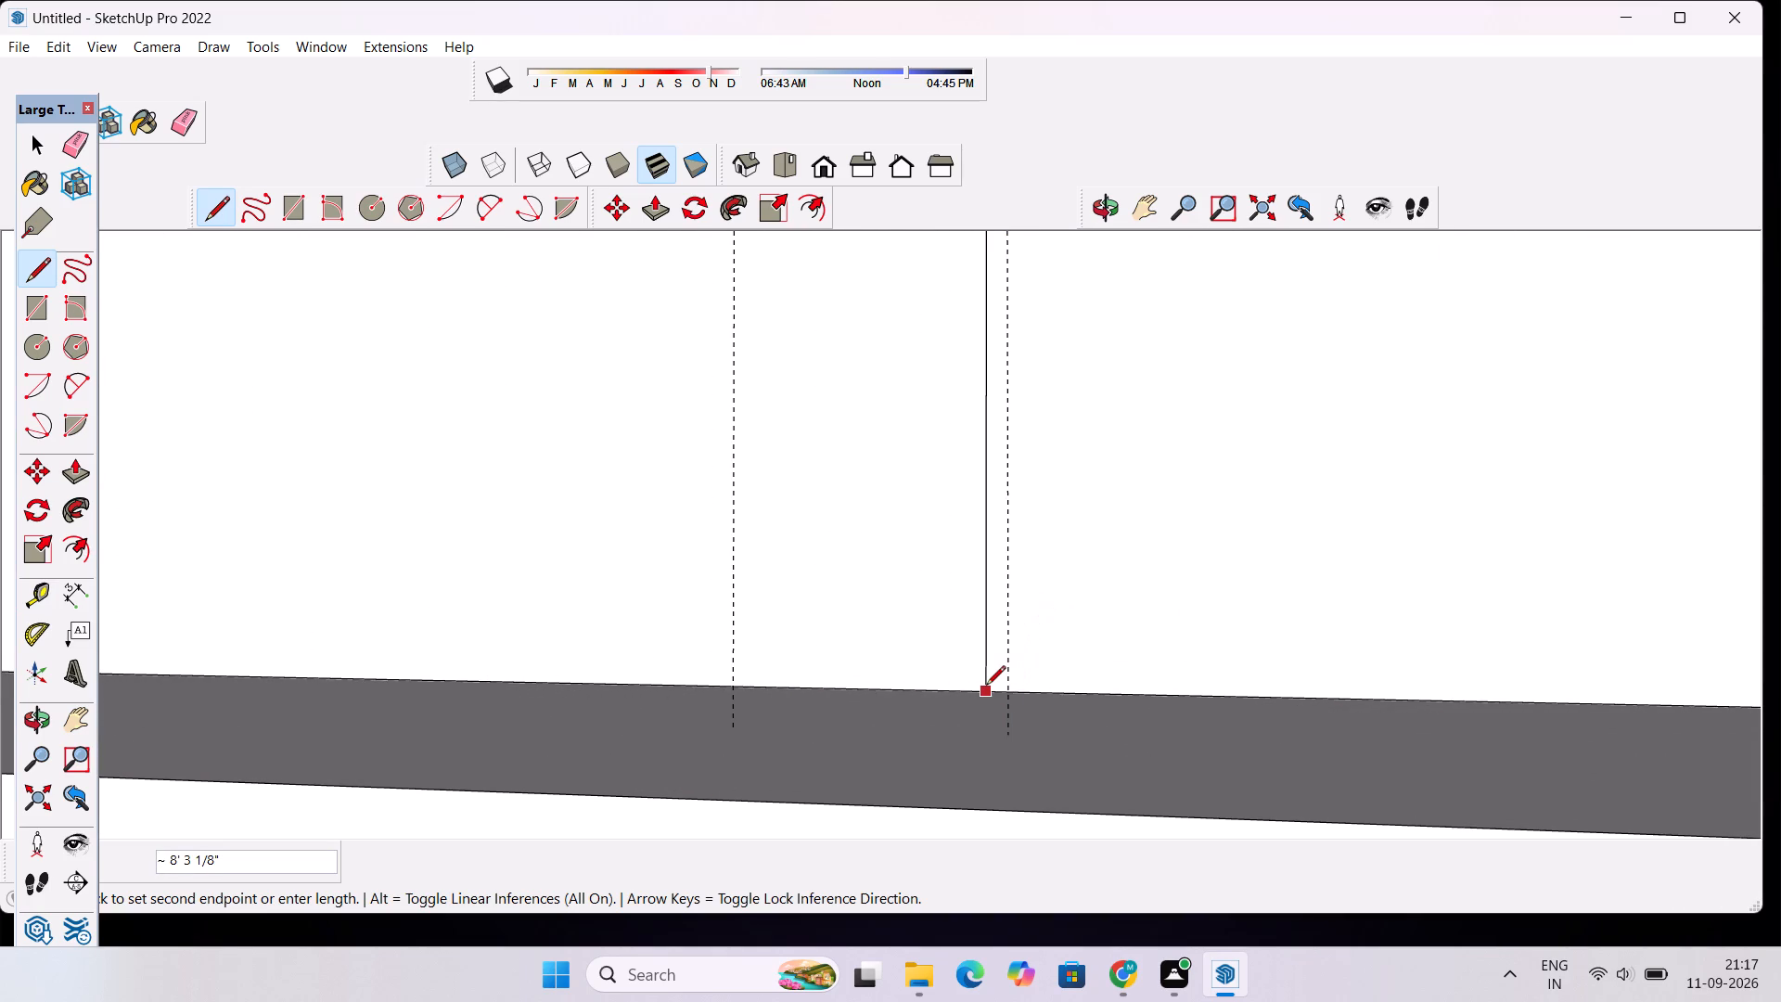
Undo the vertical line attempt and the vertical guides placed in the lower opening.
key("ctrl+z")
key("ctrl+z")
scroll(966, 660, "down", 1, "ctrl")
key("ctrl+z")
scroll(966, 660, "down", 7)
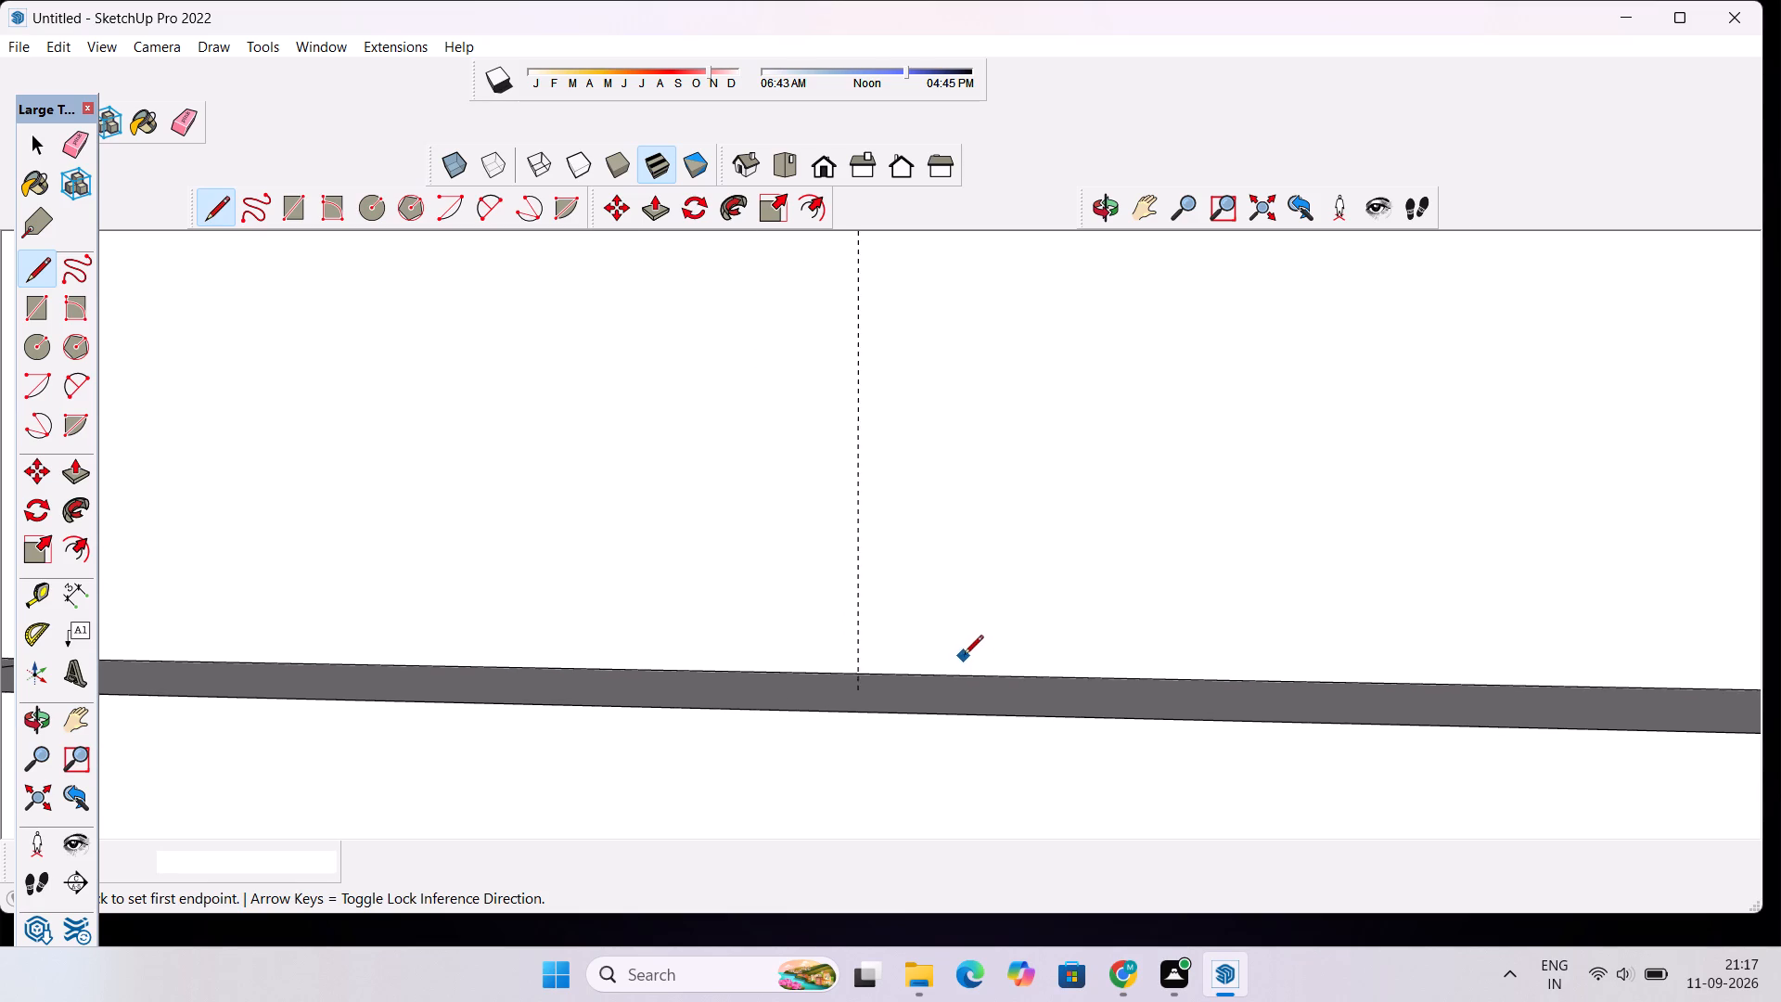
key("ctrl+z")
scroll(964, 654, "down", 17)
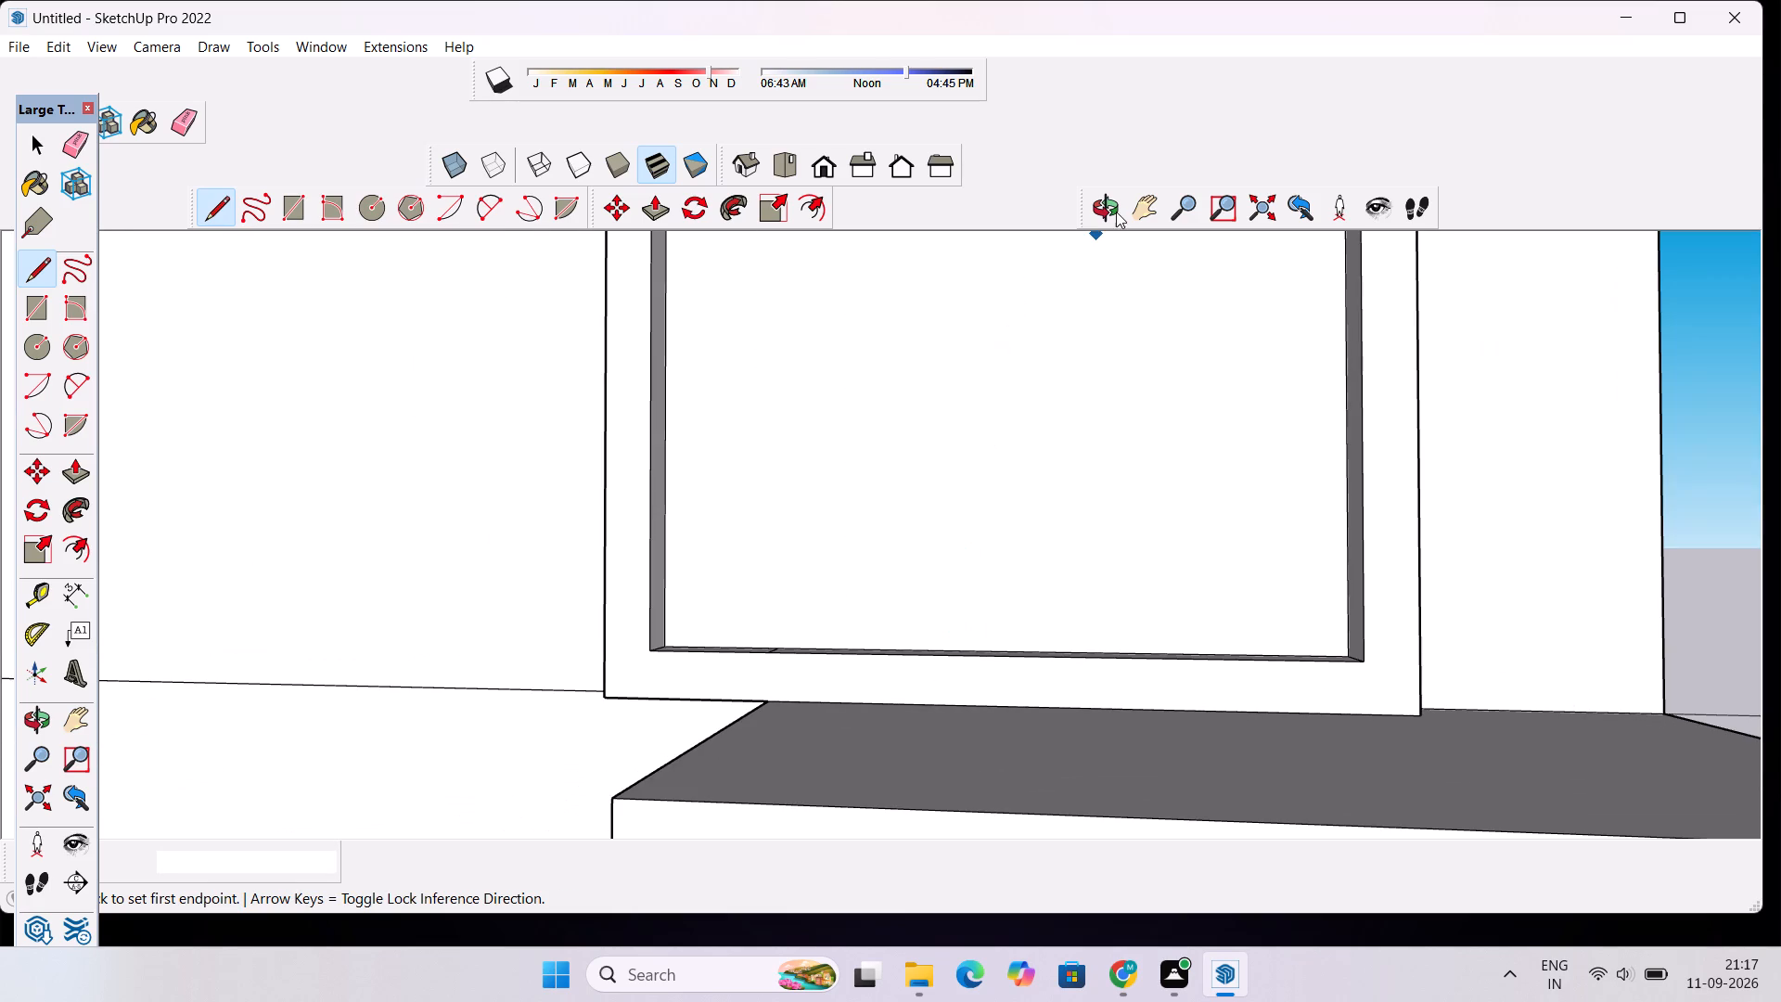
Place a vertical guide 3' 9 9/16" in from the lower opening's left inner edge, referenced to the middle grid bar's right side.
left_click(1116, 209)
left_click_drag(1105, 305, 1091, 630)
scroll(855, 637, "up", 2)
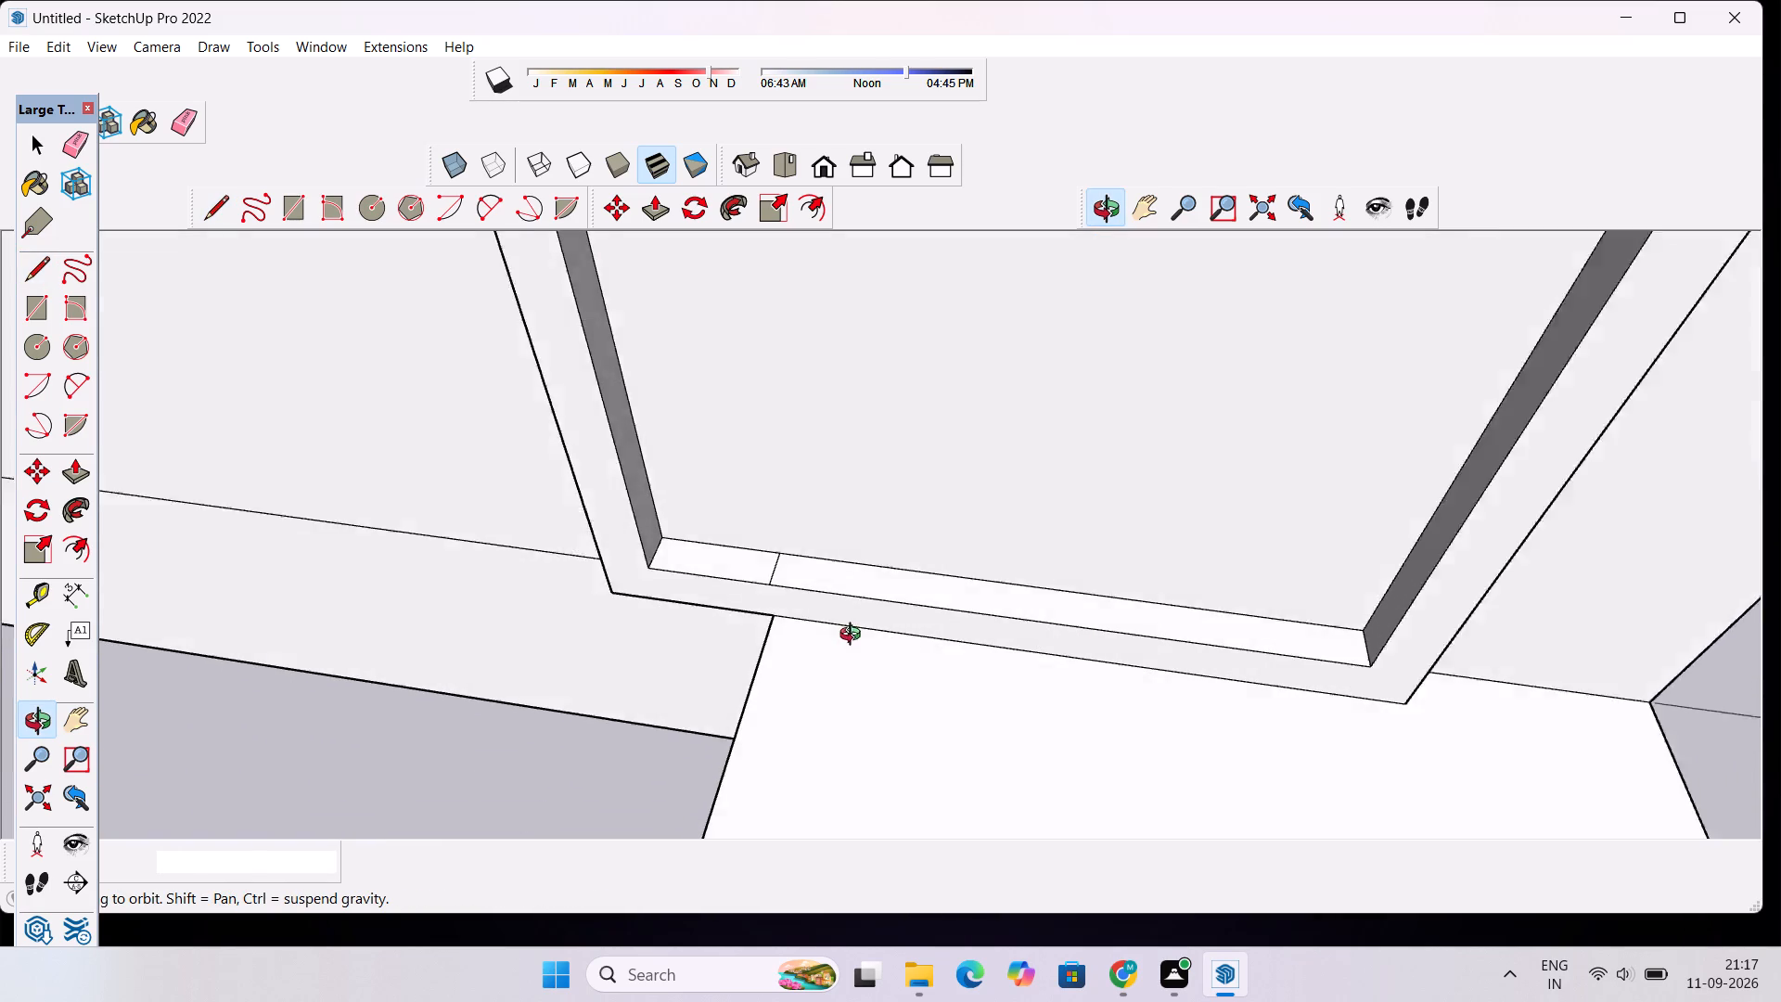
scroll(854, 636, "up", 2)
scroll(788, 634, "down", 6)
left_click_drag(754, 662, 816, 637)
left_click_drag(817, 636, 769, 636)
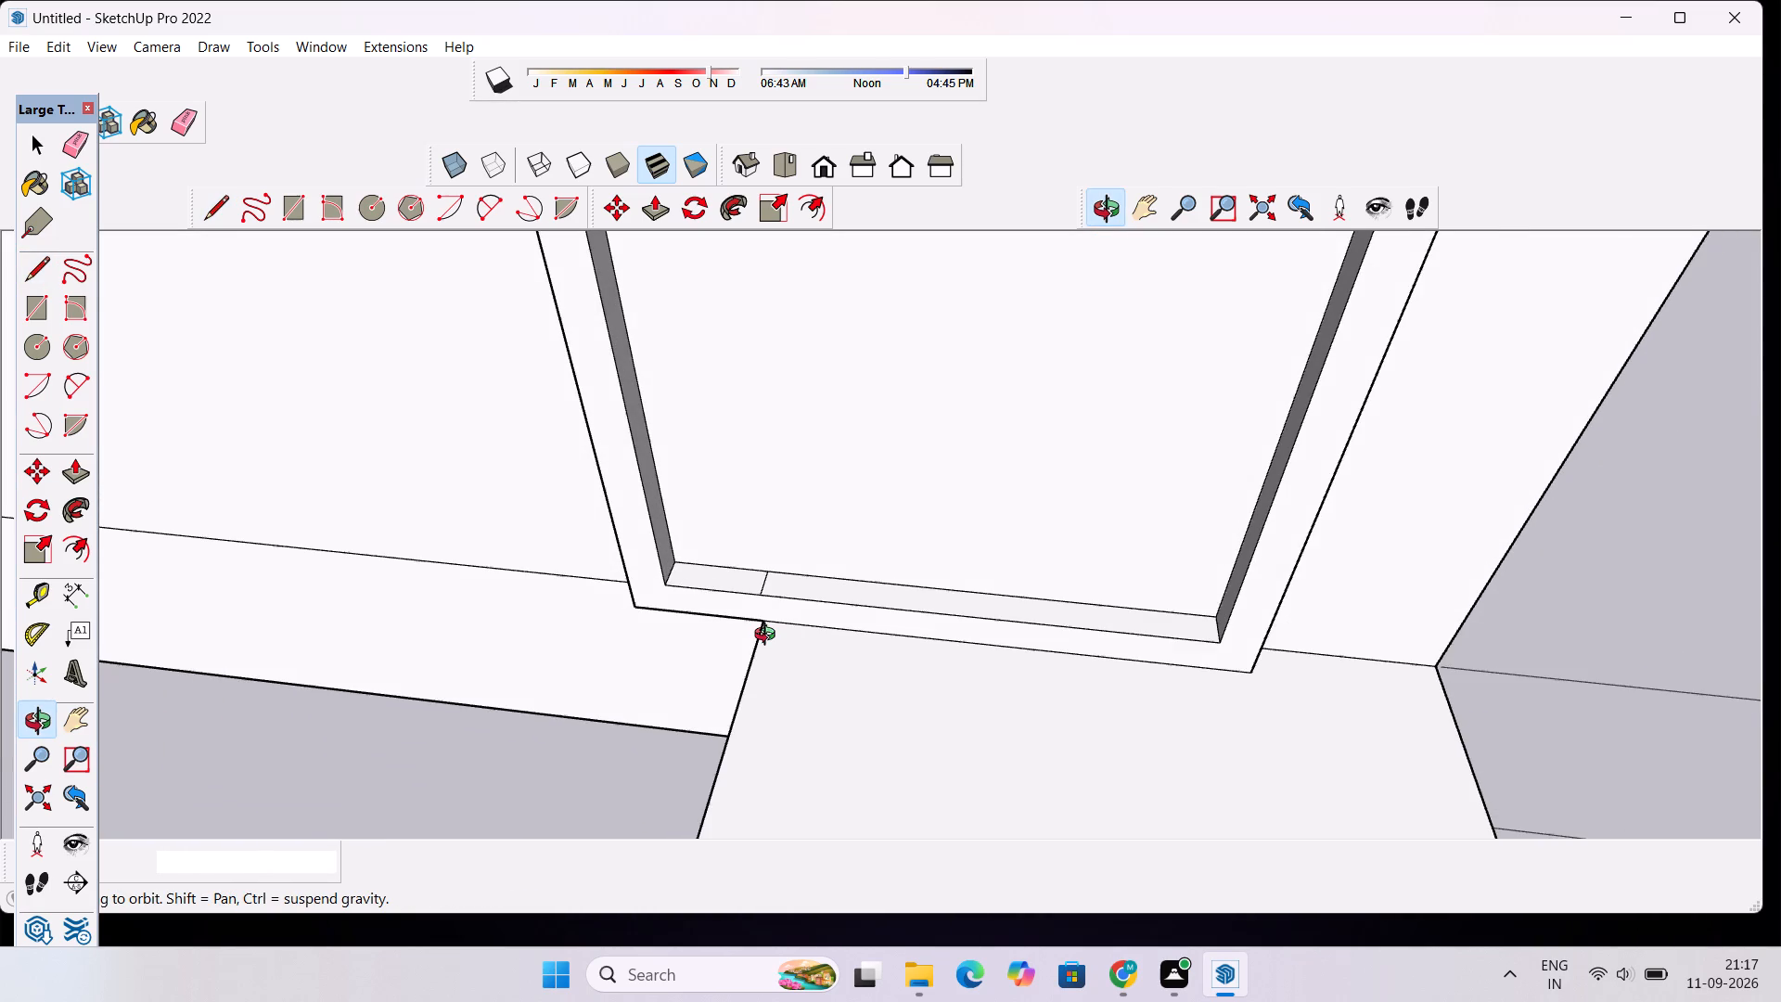
scroll(768, 636, "down", 2)
scroll(768, 636, "up", 1)
key("t")
left_click(660, 430)
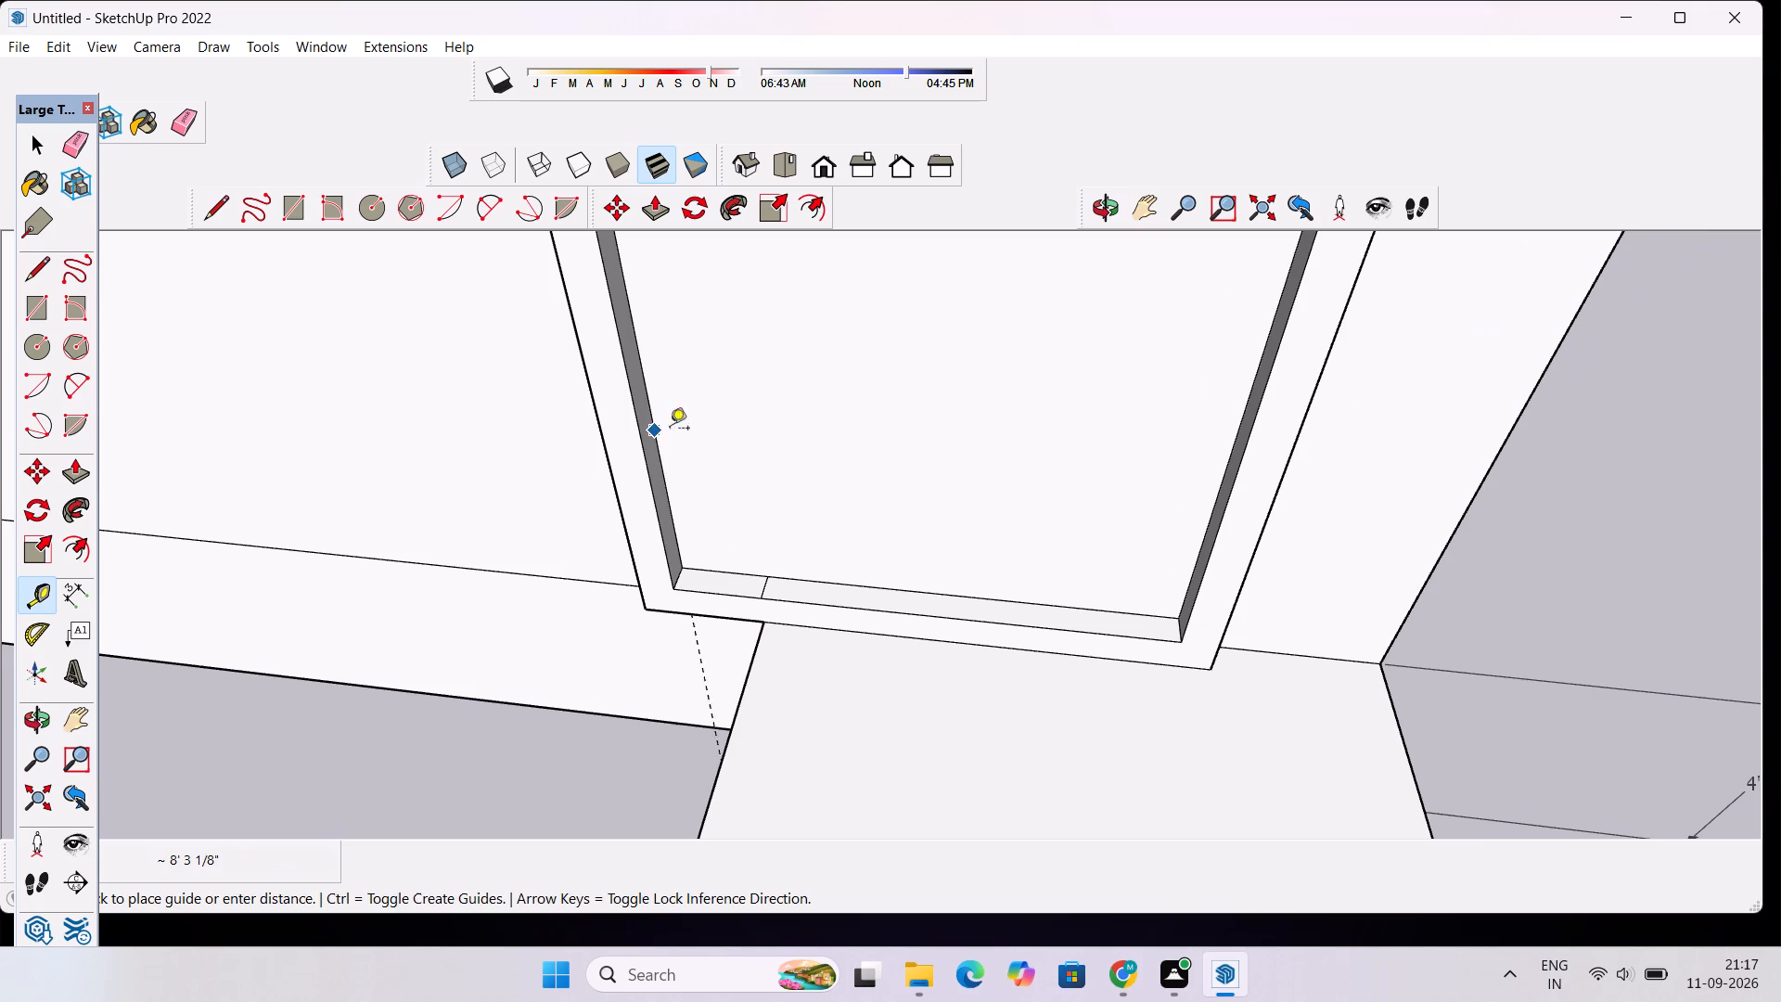
scroll(781, 551, "down", 7)
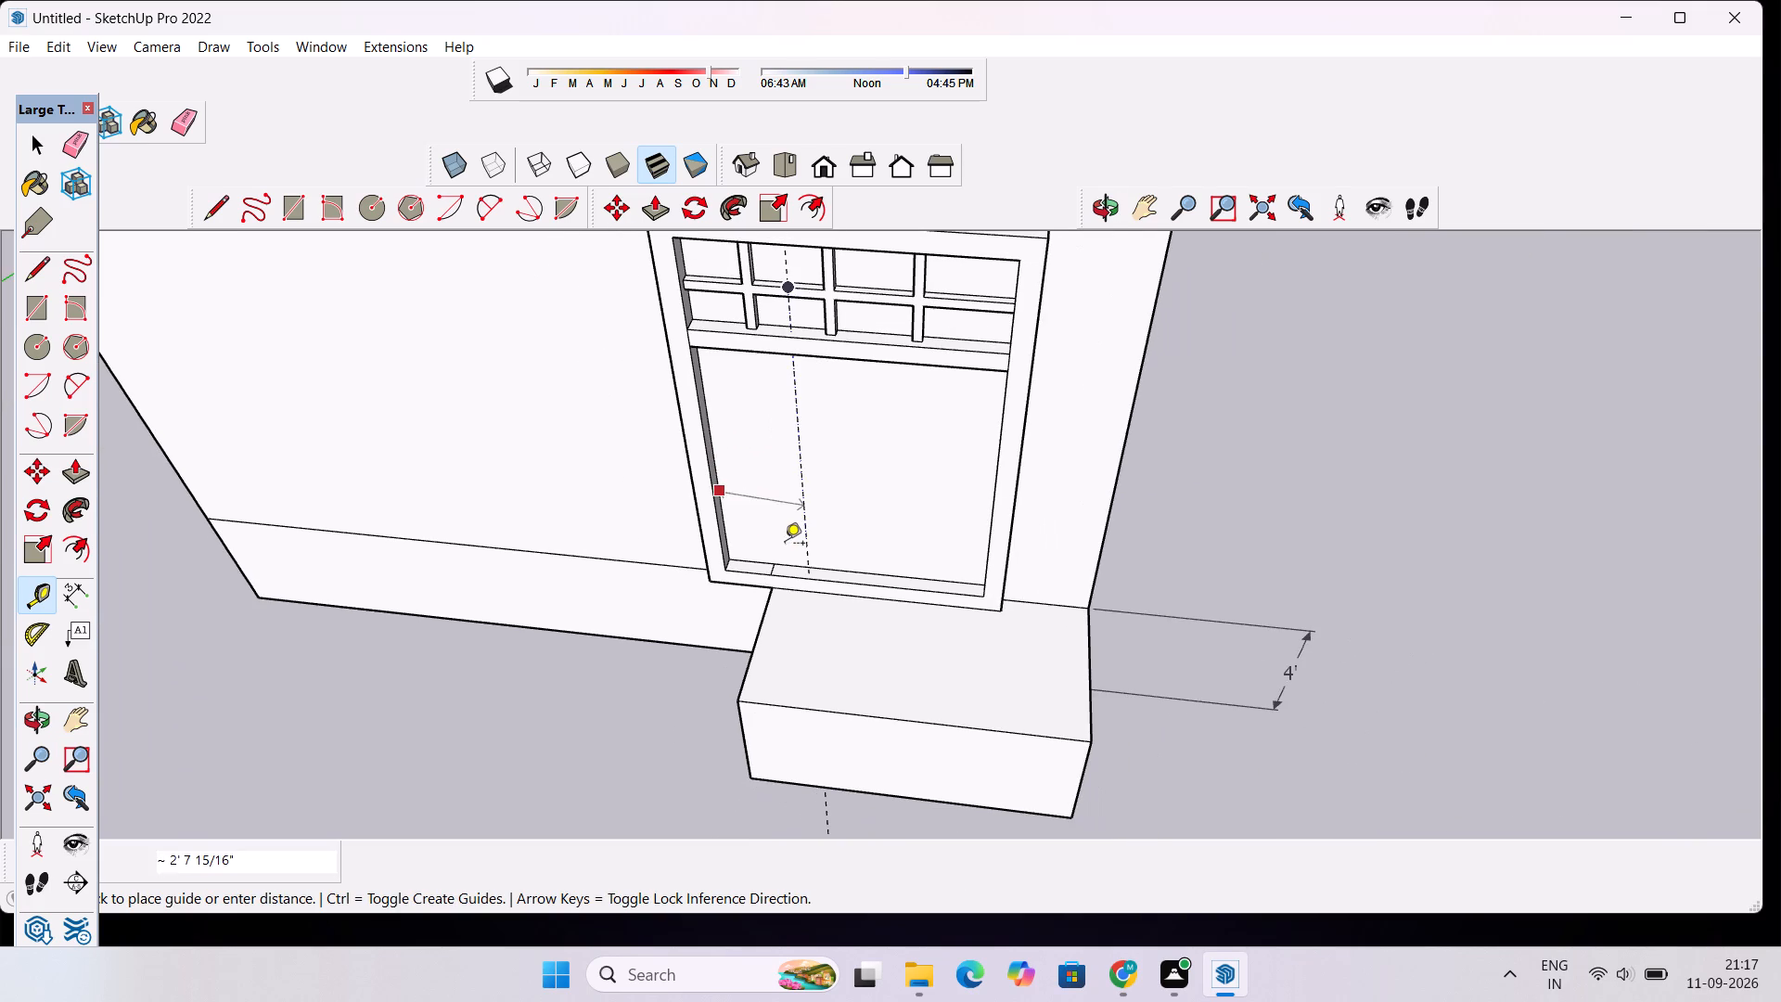
scroll(822, 350, "up", 1)
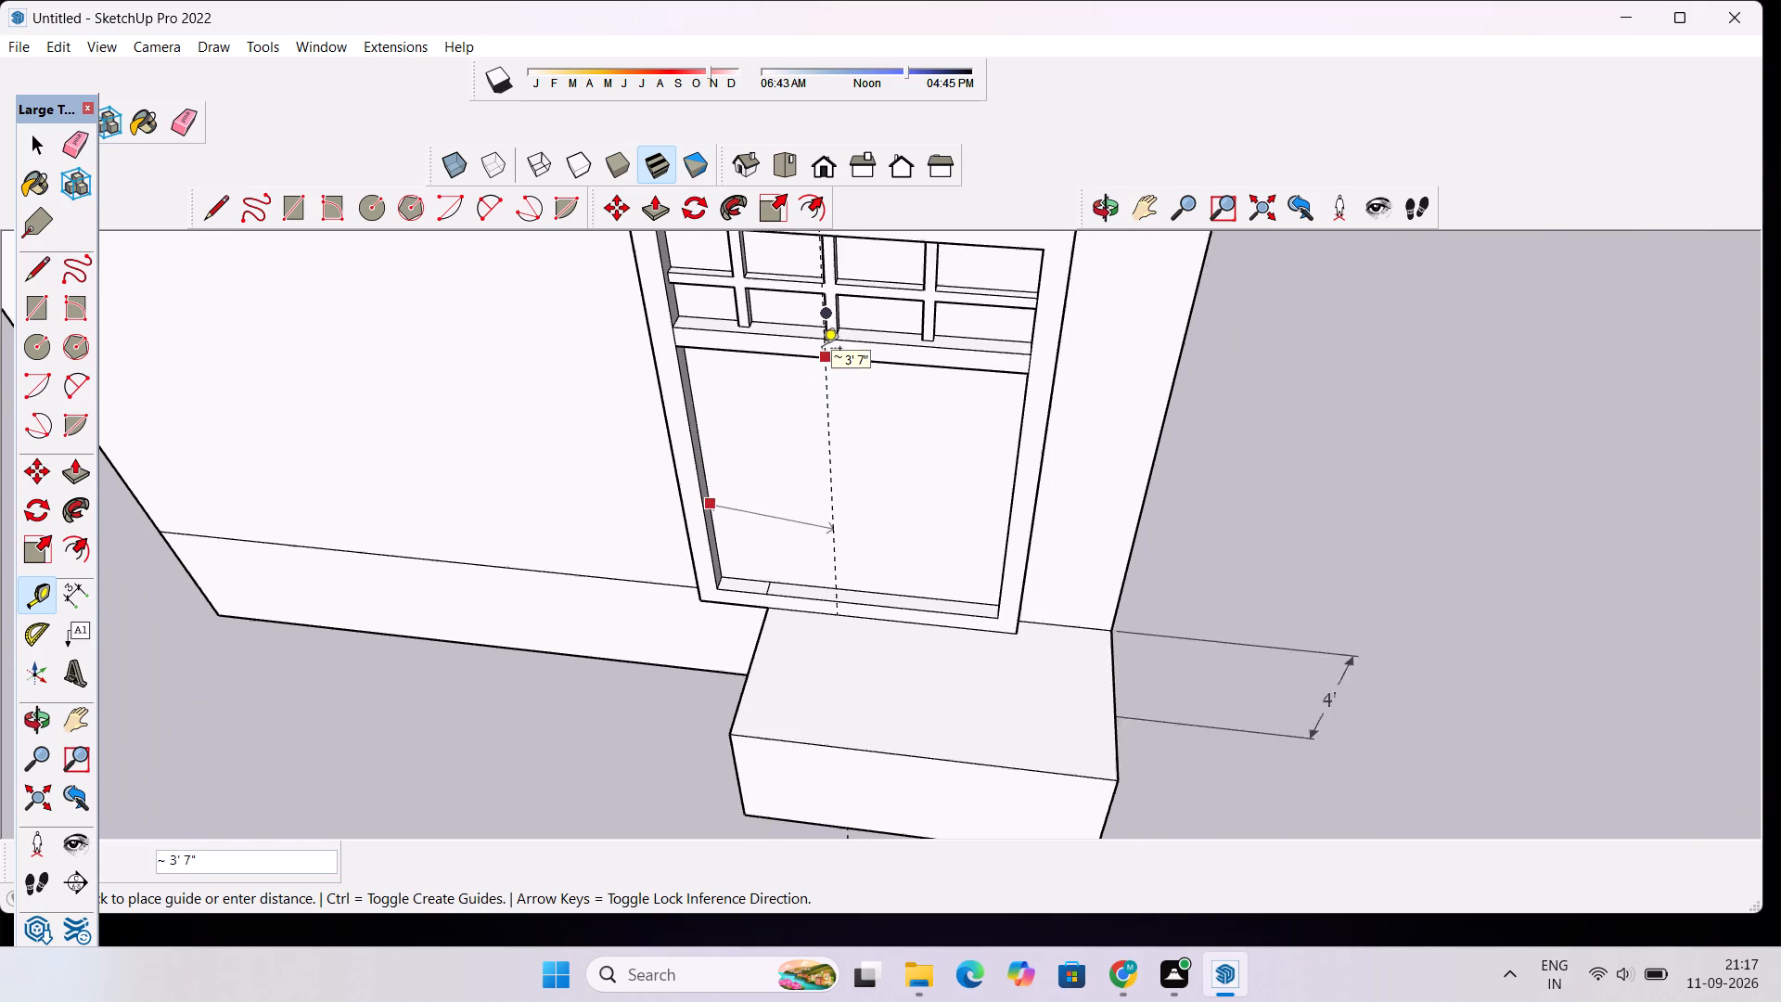
scroll(822, 350, "up", 2)
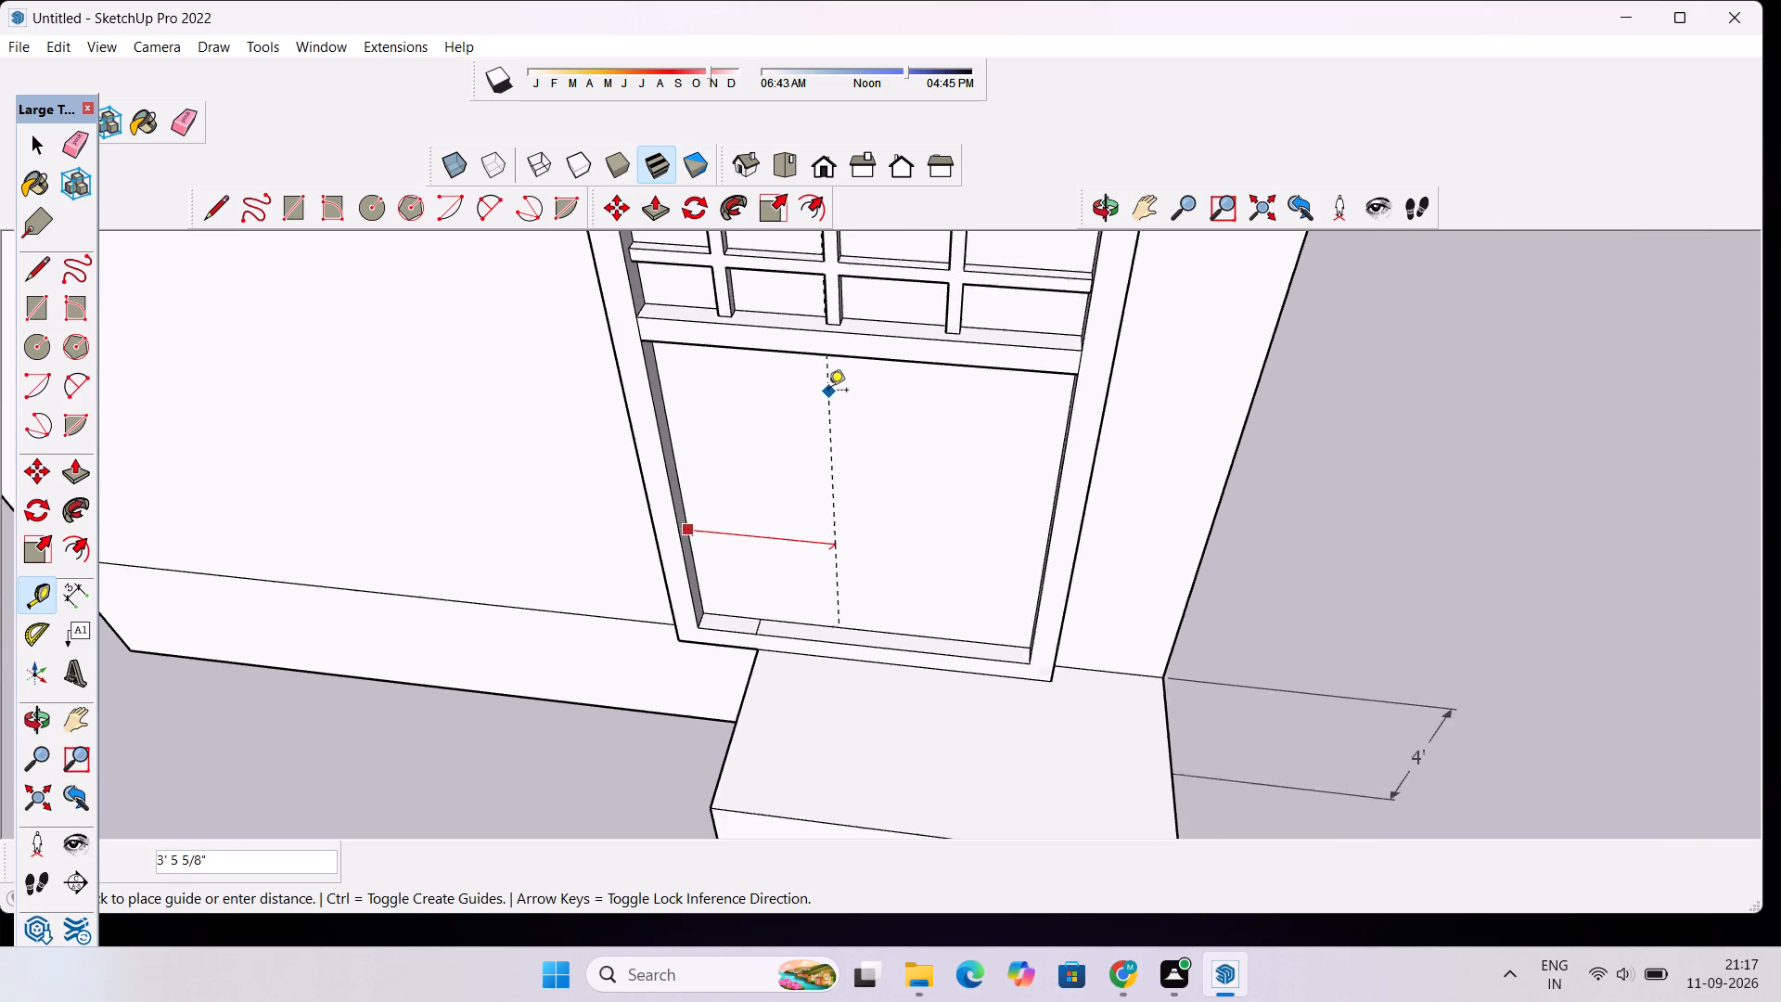
scroll(828, 392, "up", 3)
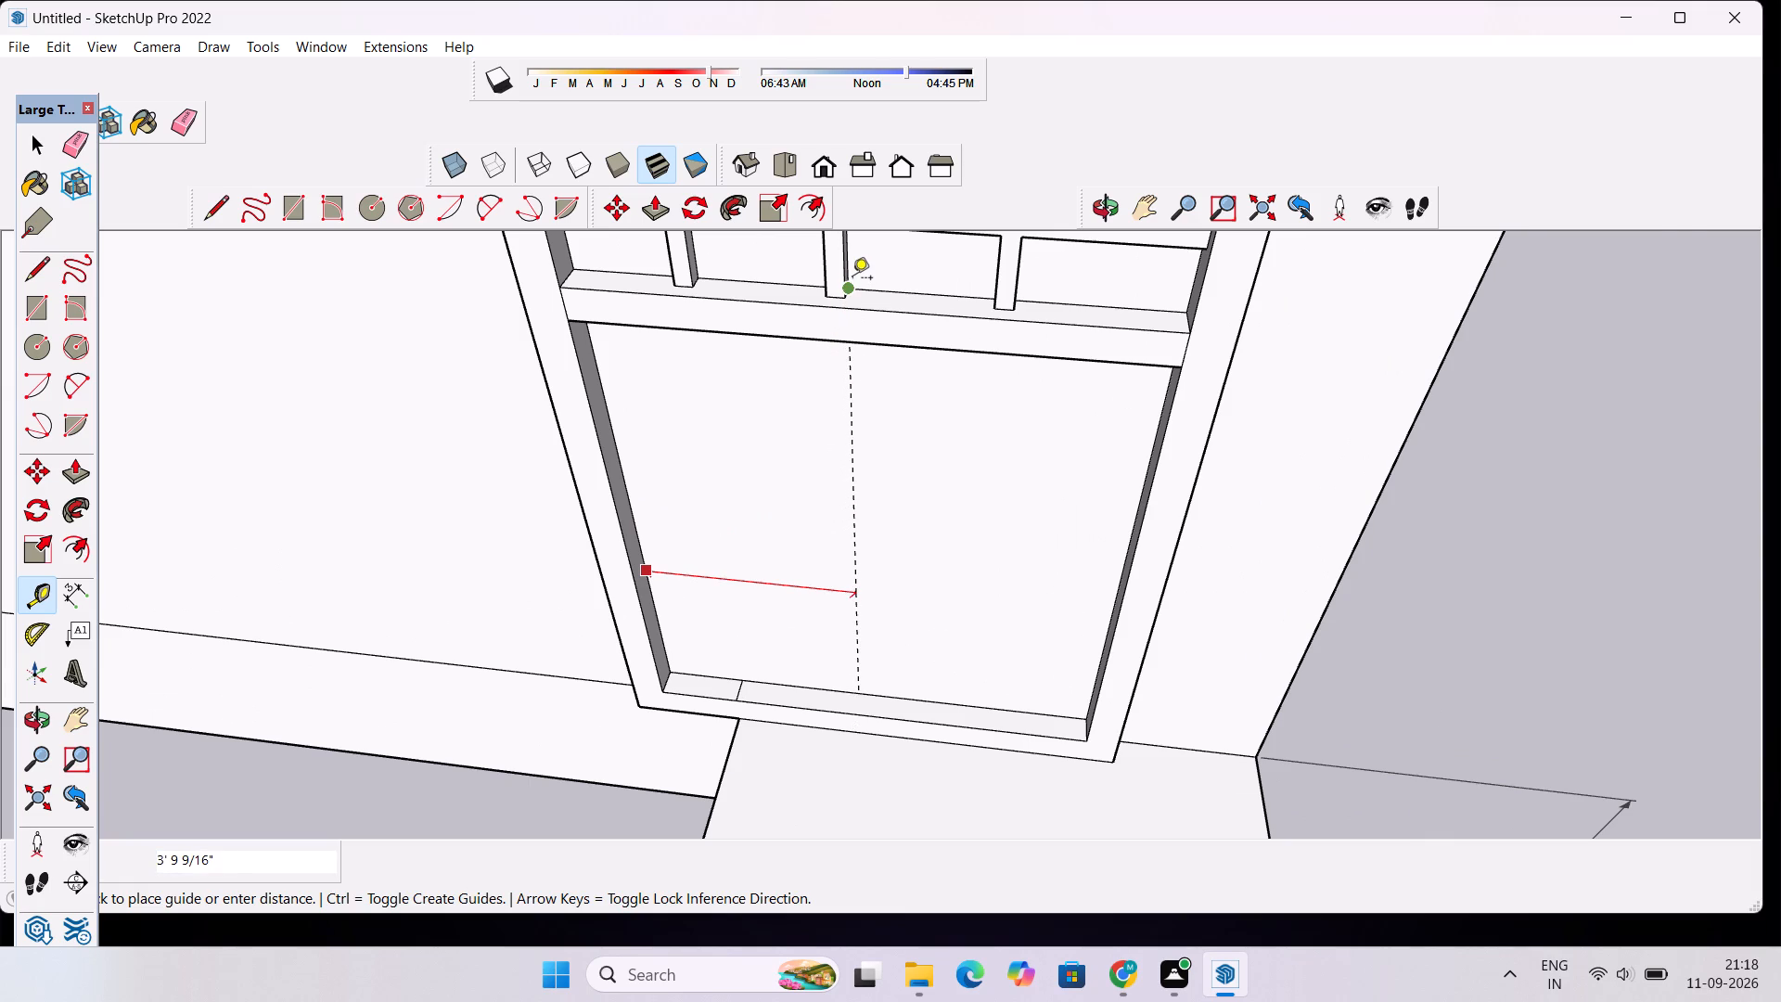
scroll(852, 279, "up", 11)
scroll(830, 369, "down", 3)
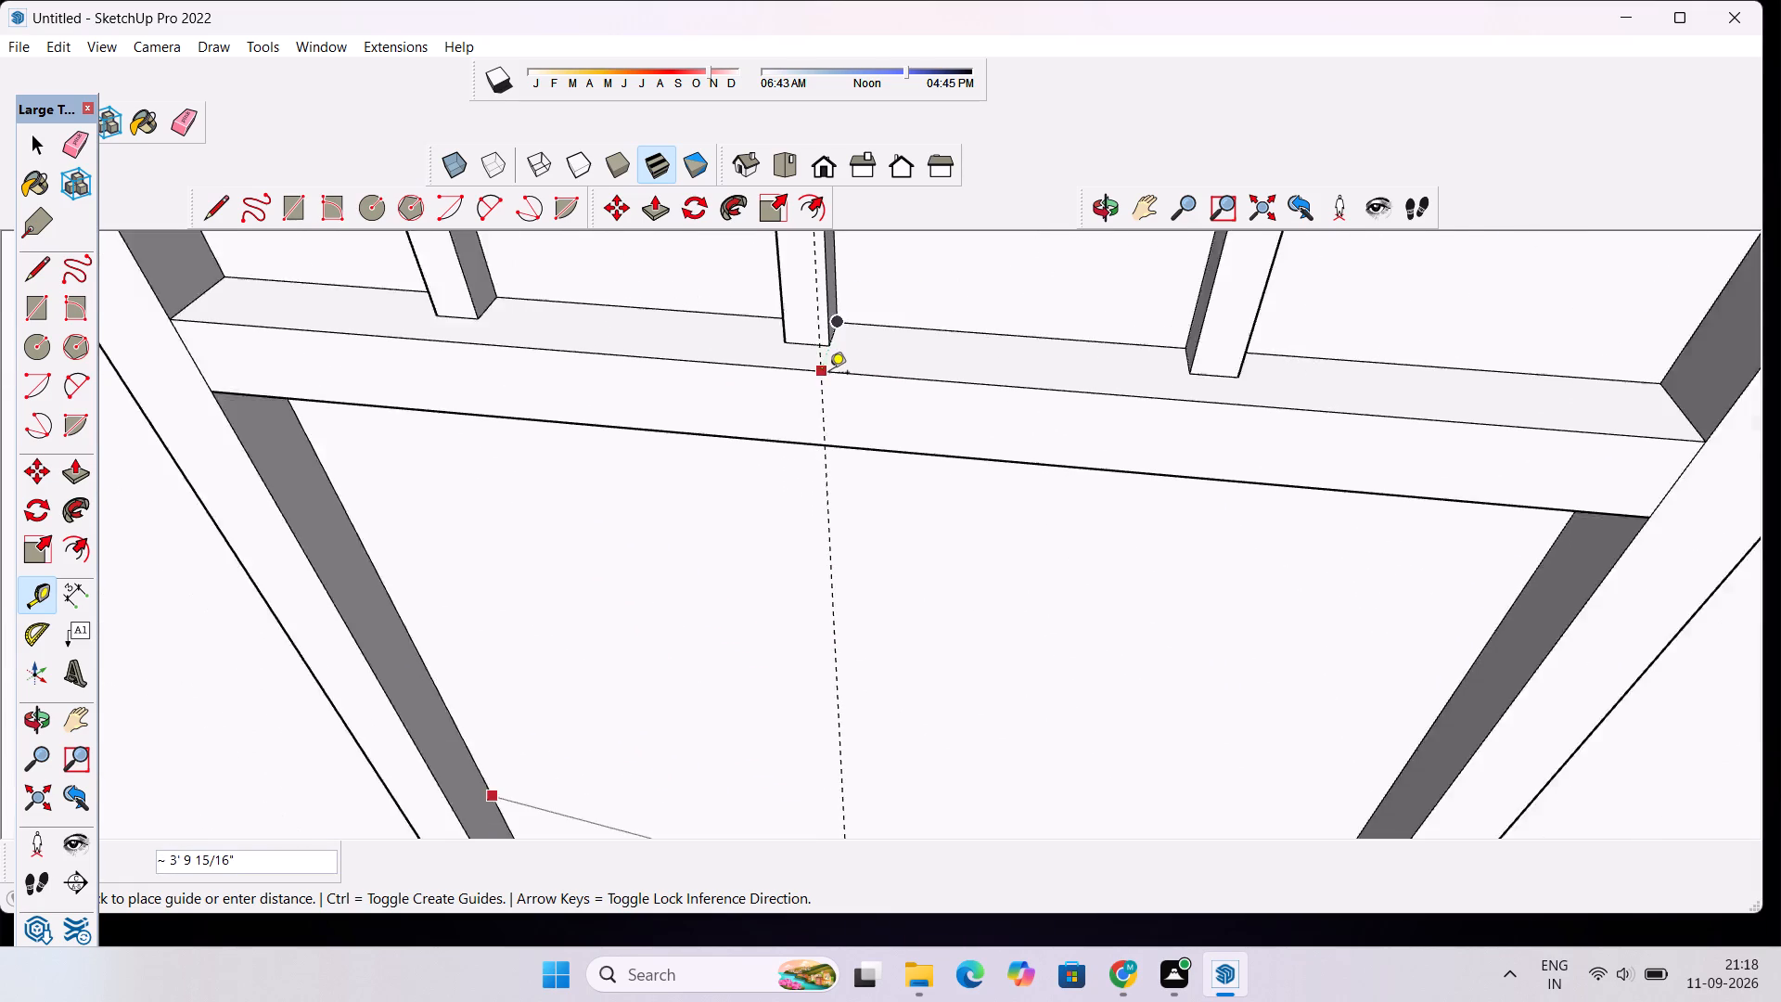
scroll(829, 374, "down", 19)
scroll(836, 337, "up", 4)
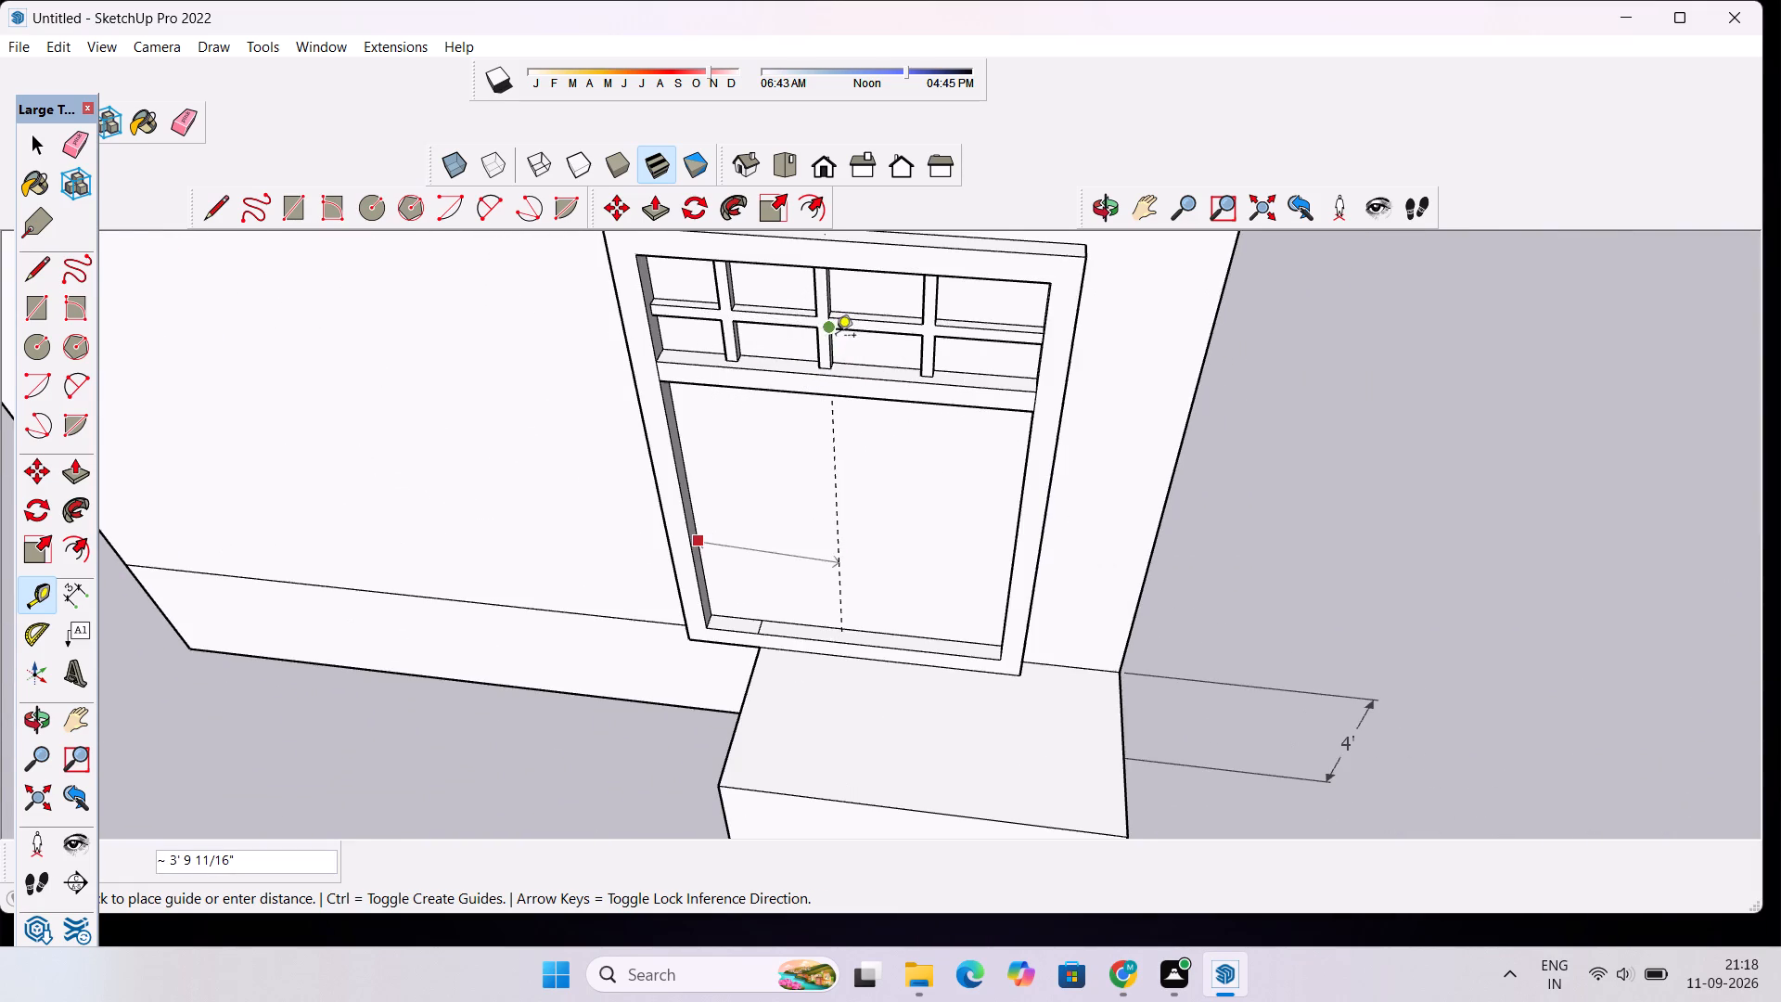
scroll(838, 340, "up", 14)
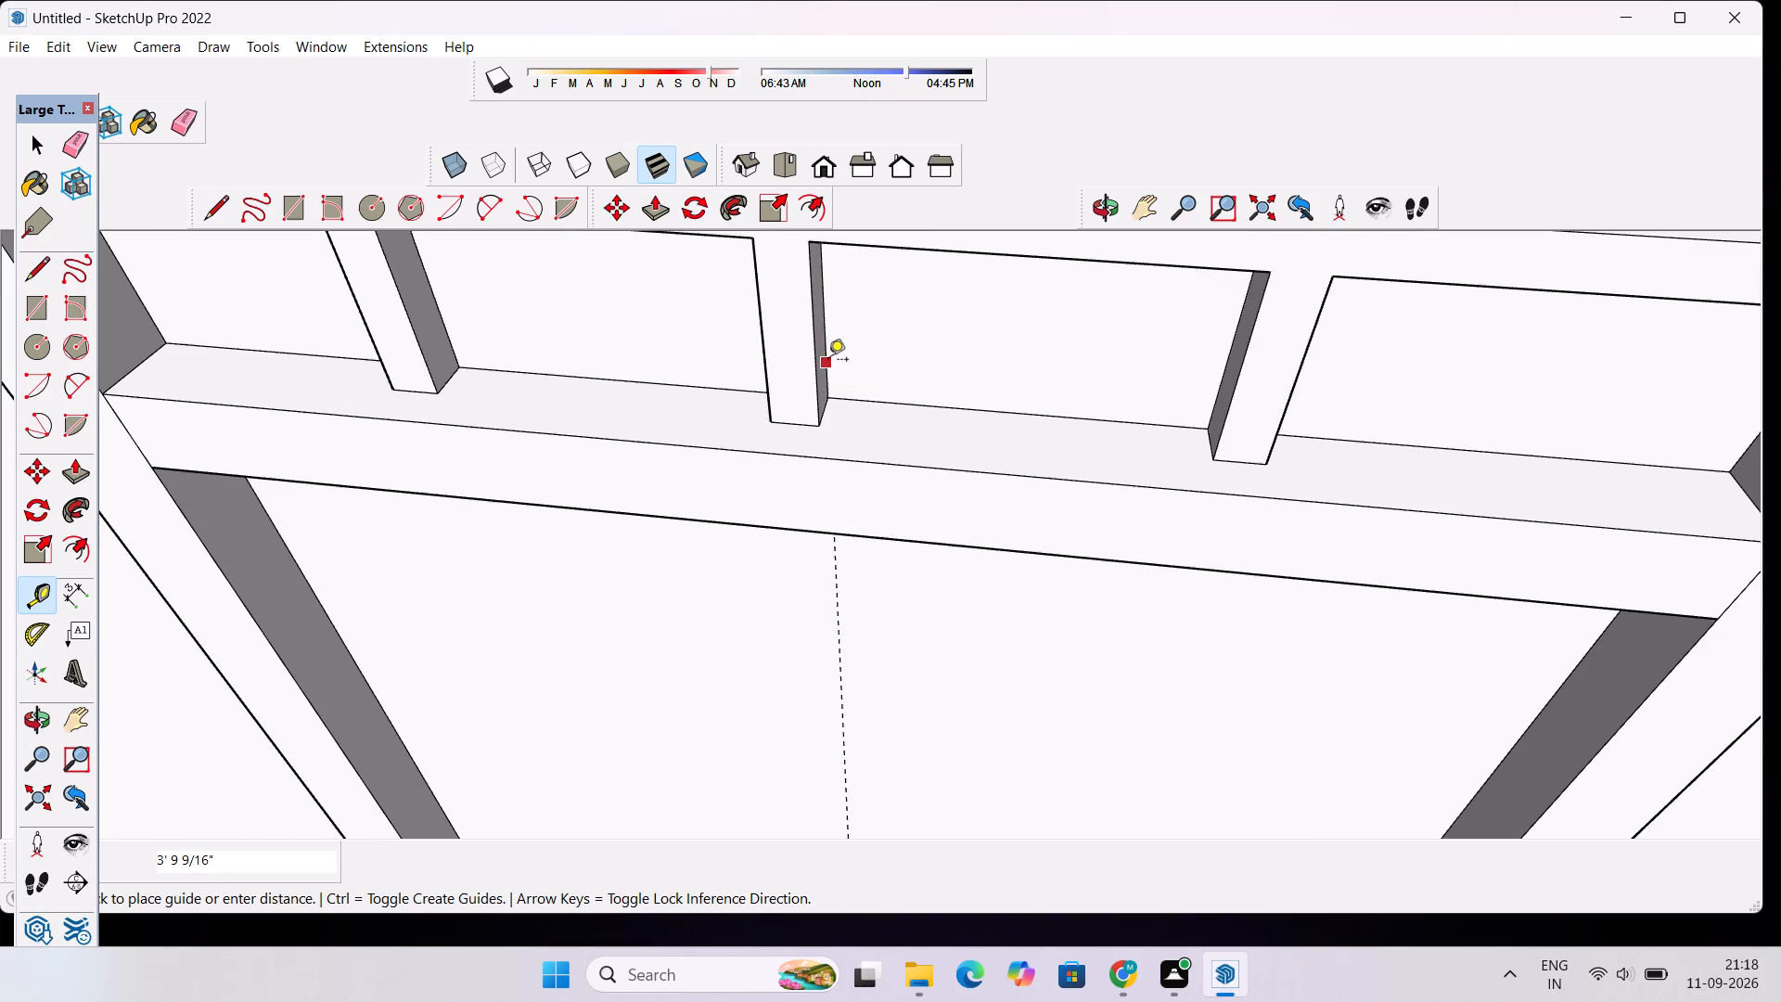
left_click(828, 340)
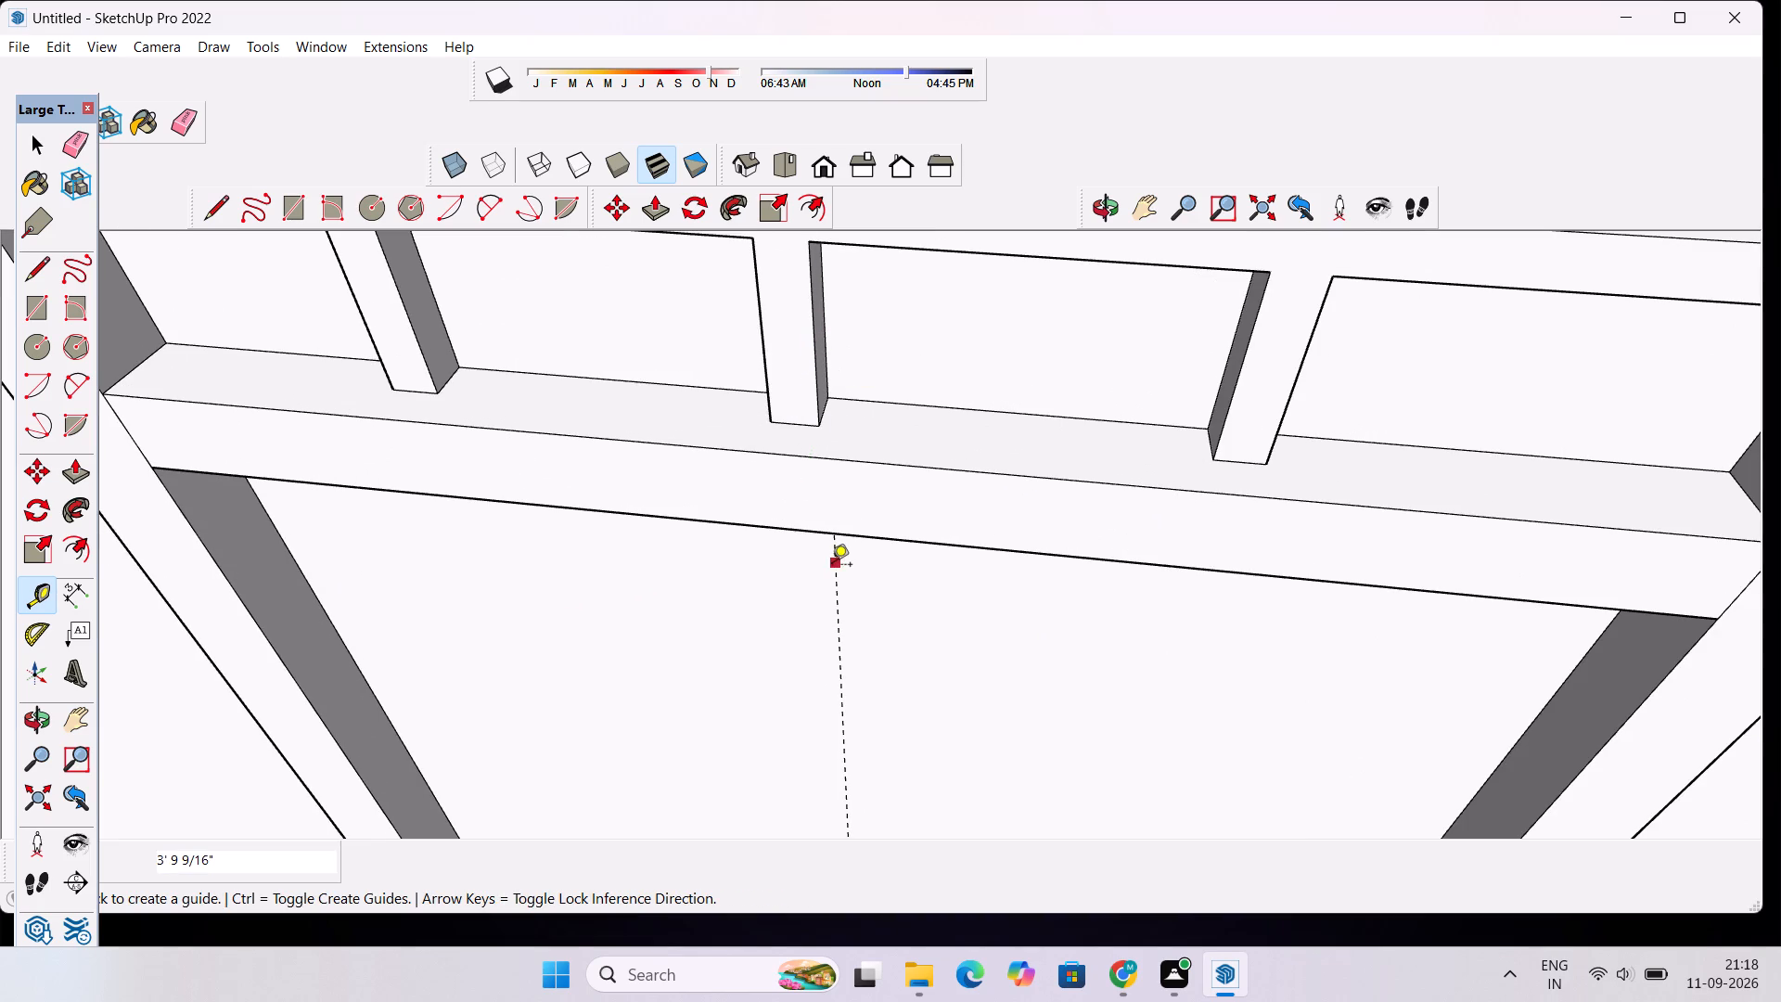
Offset a second vertical guide from the one in the lower opening, aligned with the left side of the middle grid bar.
left_click(830, 569)
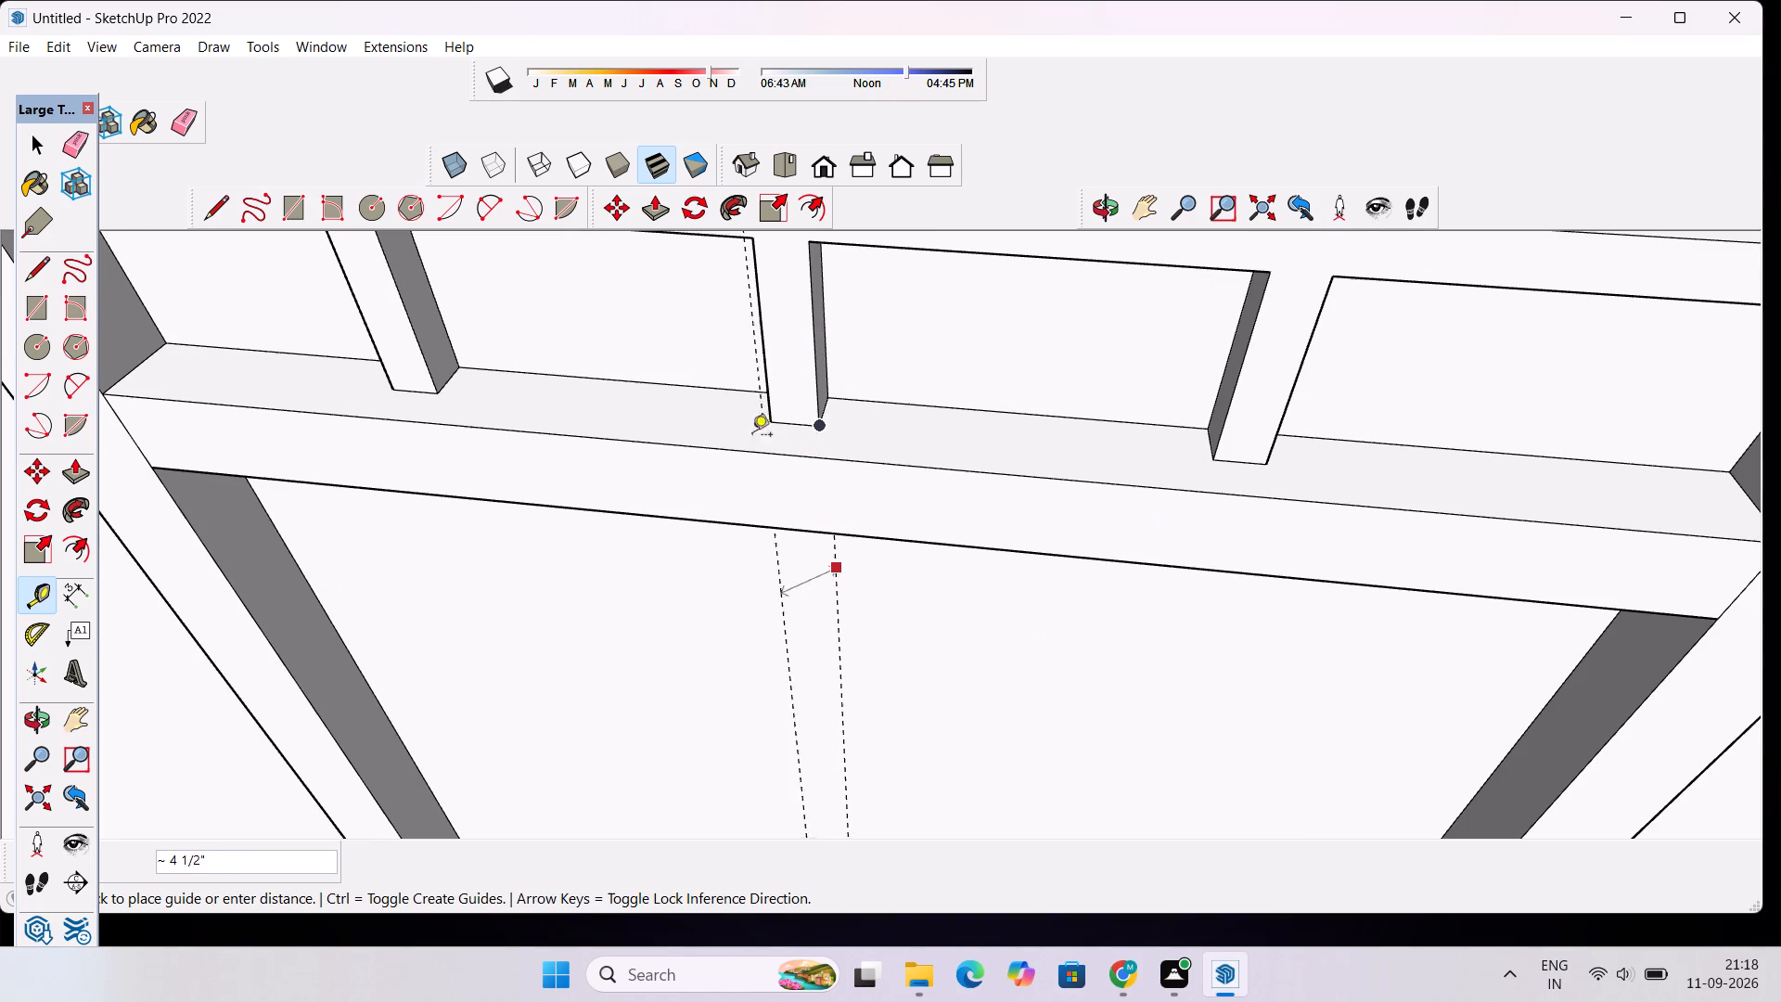
scroll(698, 404, "up", 1)
scroll(729, 335, "up", 9)
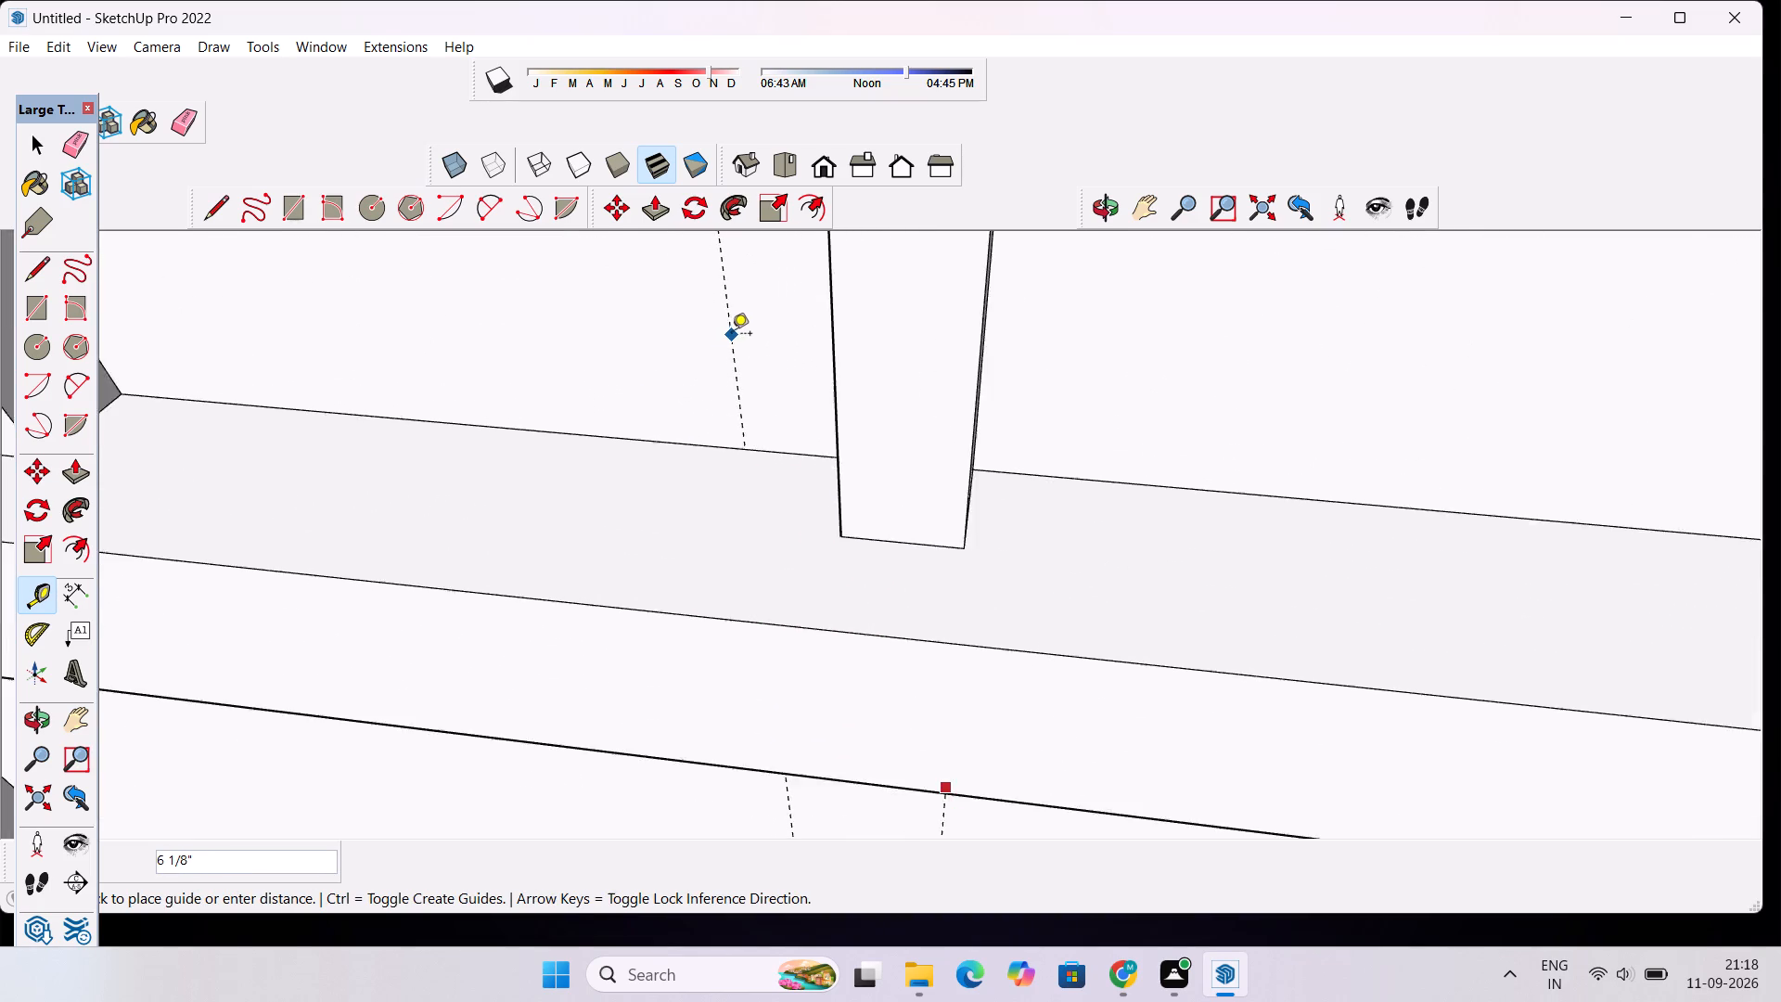
scroll(732, 335, "up", 7)
scroll(810, 345, "up", 4)
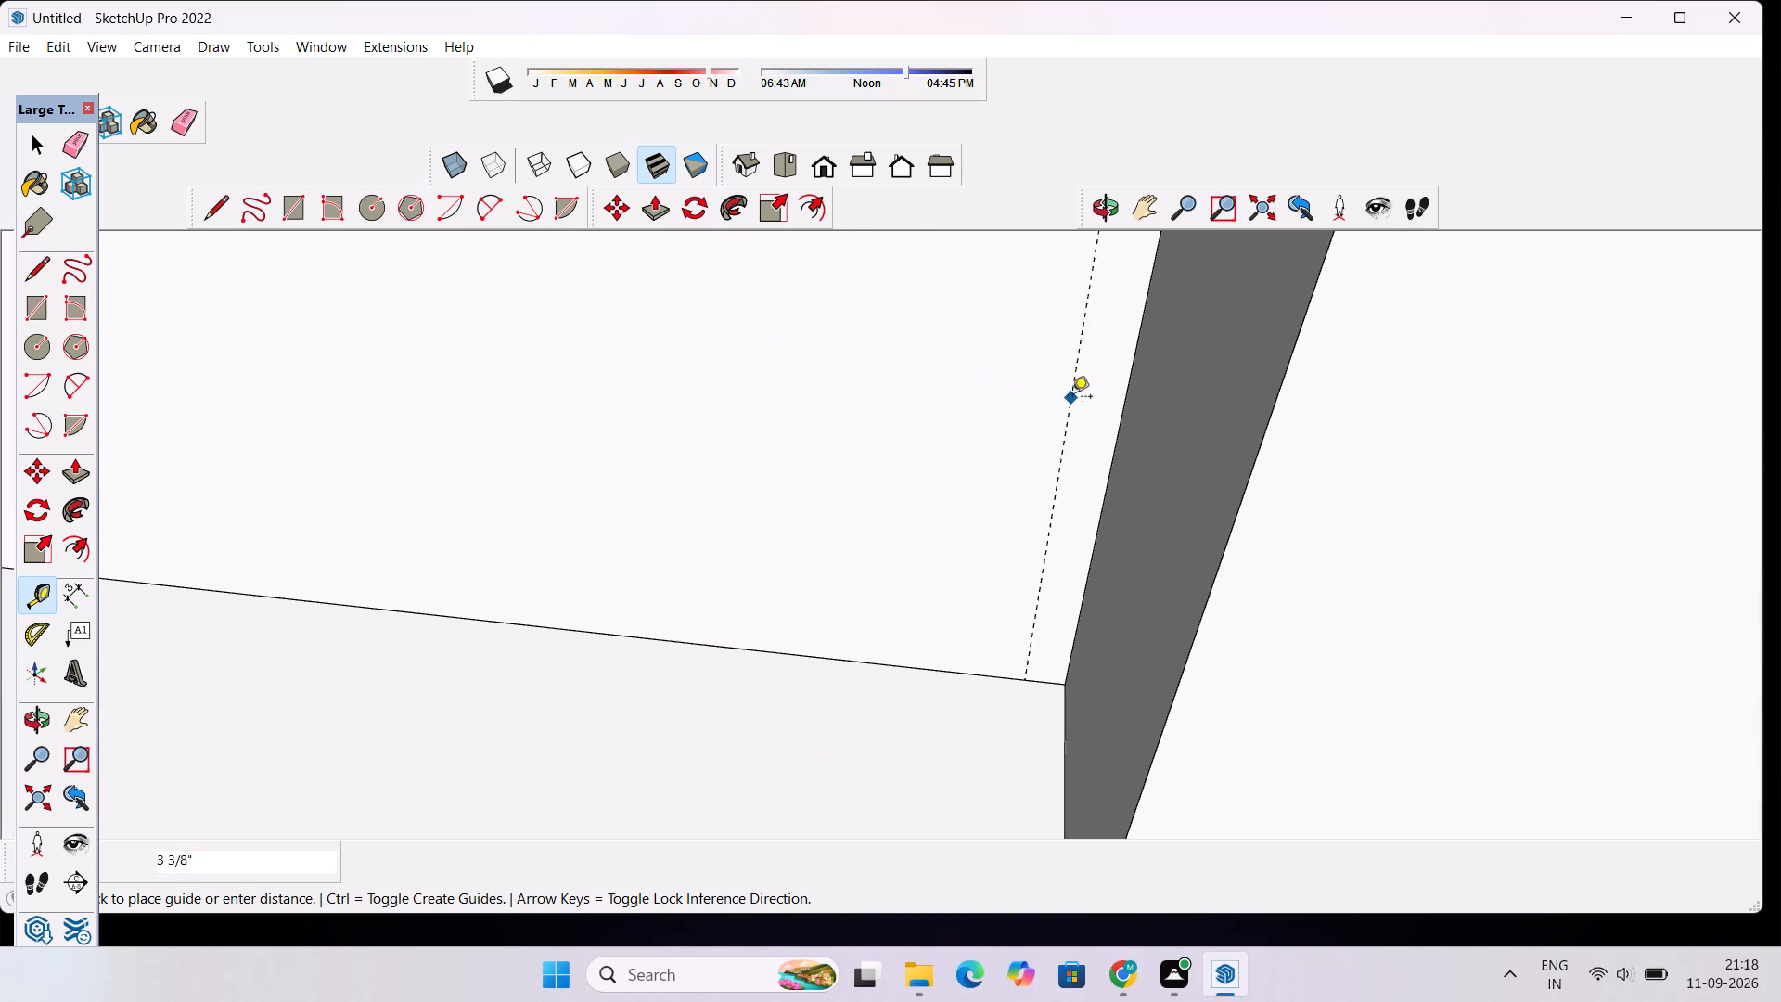
left_click(1117, 419)
scroll(993, 340, "down", 12)
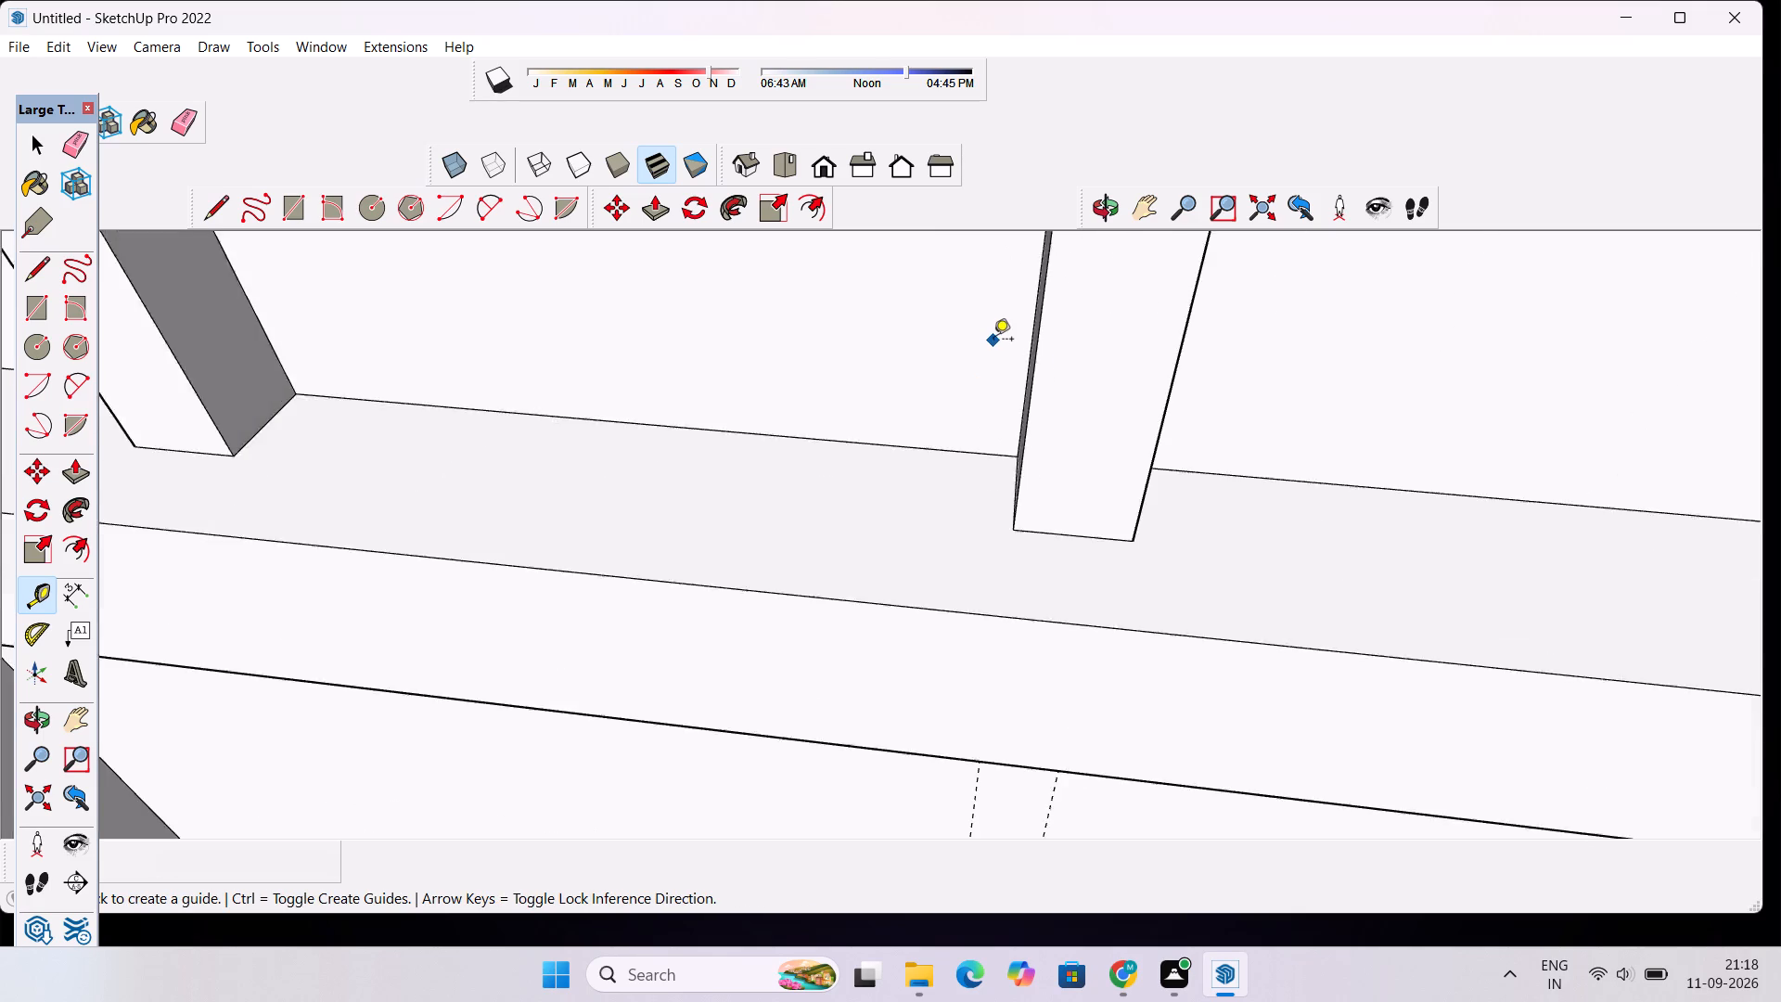
scroll(993, 340, "down", 13)
Examine how the pair of vertical guides runs through the lower opening, from the bottom ledge up to the bar grid.
left_click(1094, 219)
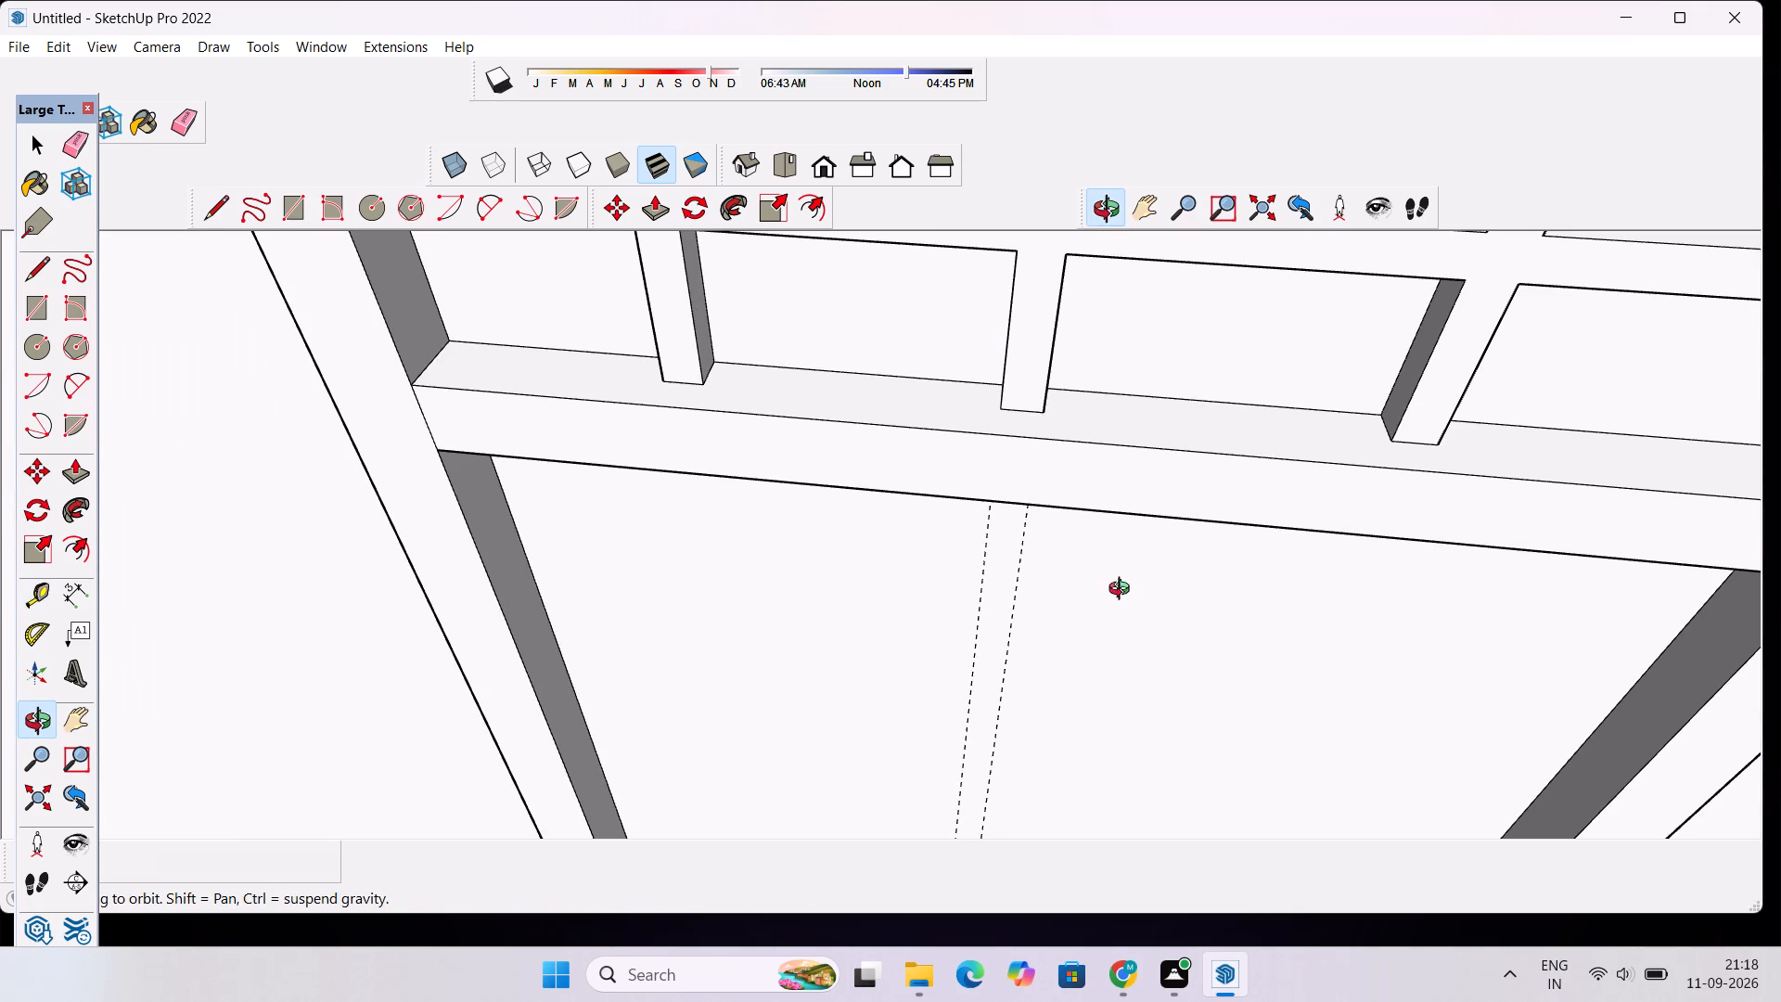
left_click_drag(1123, 591, 1070, 552)
scroll(1053, 541, "down", 9)
scroll(1017, 773, "up", 3)
scroll(1014, 748, "down", 9)
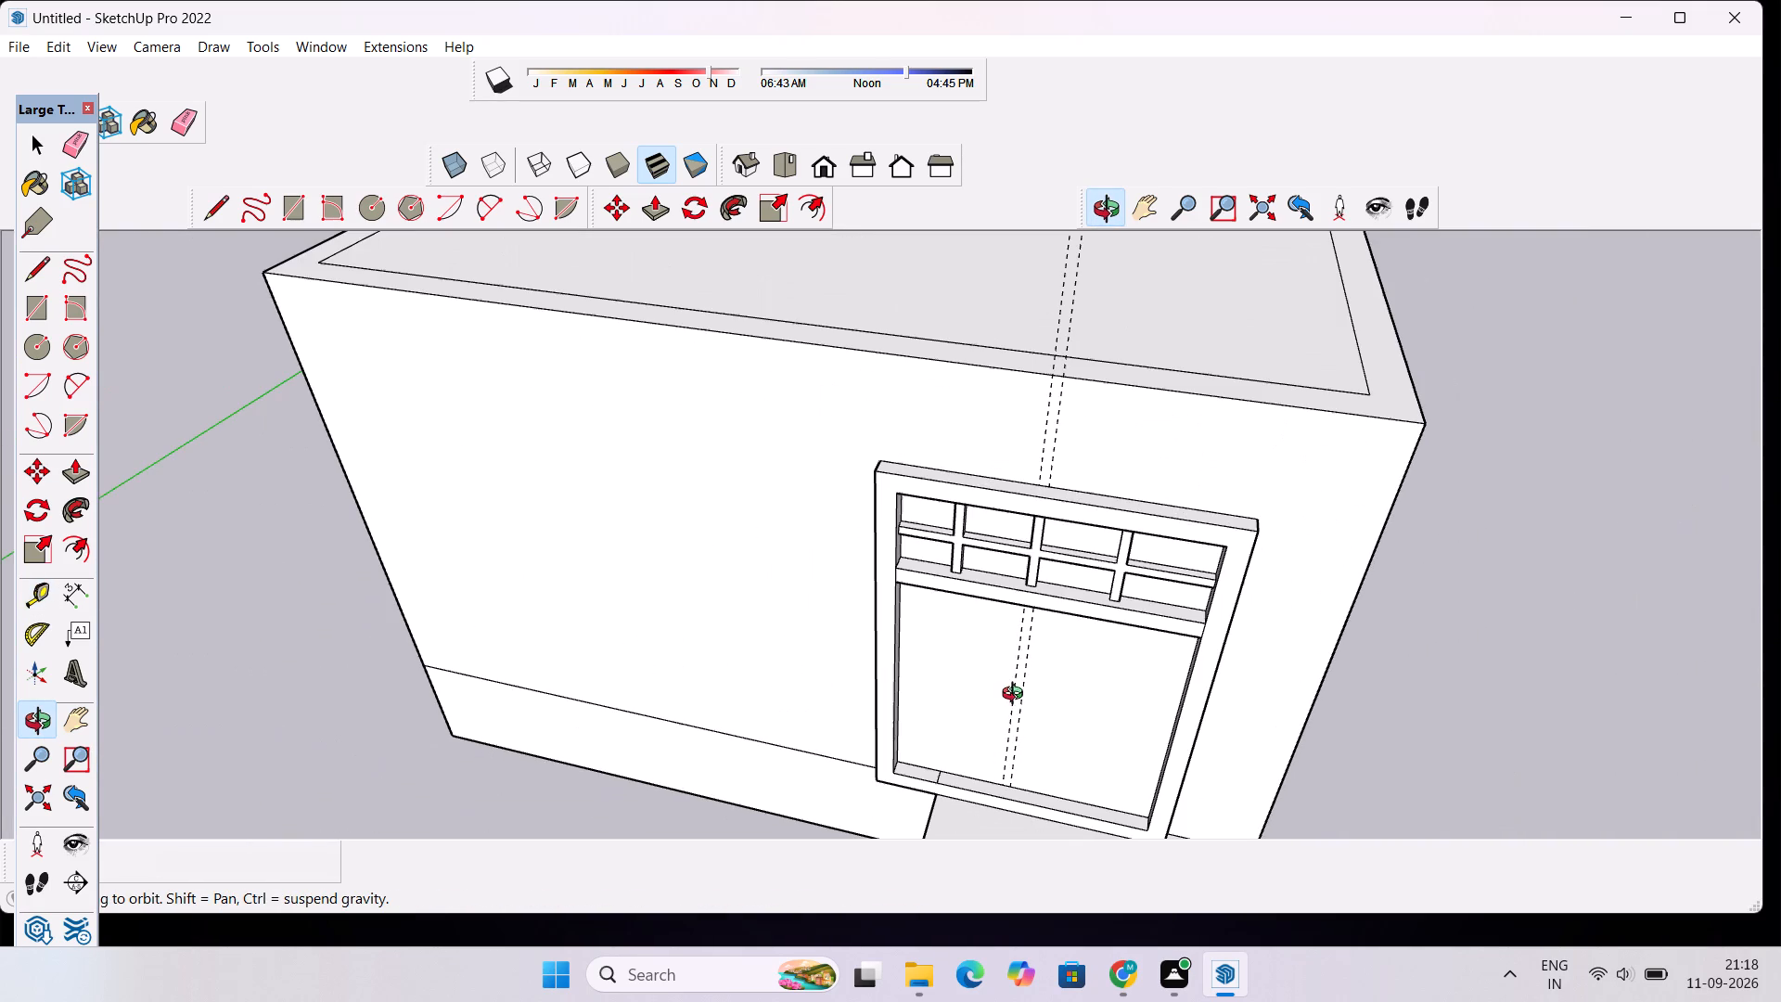
left_click_drag(1016, 704, 976, 544, "shift")
scroll(994, 660, "up", 17, "shift")
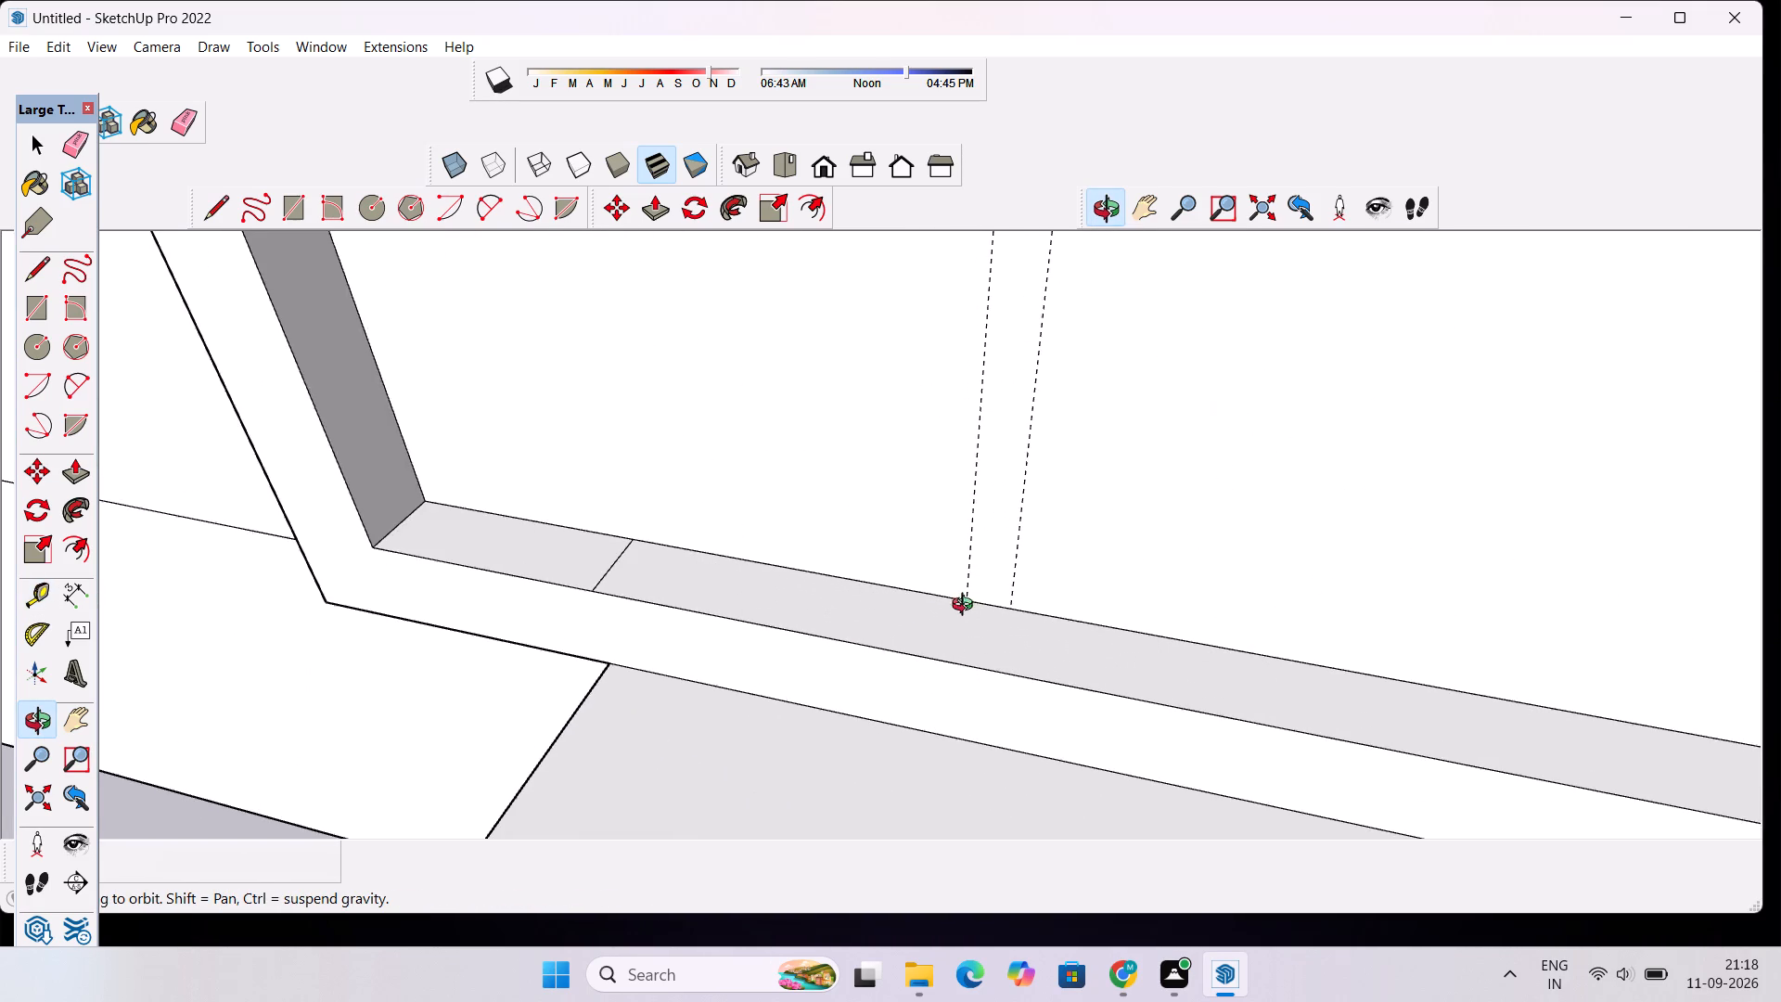
left_click_drag(1093, 674, 1105, 657)
scroll(955, 581, "down", 6)
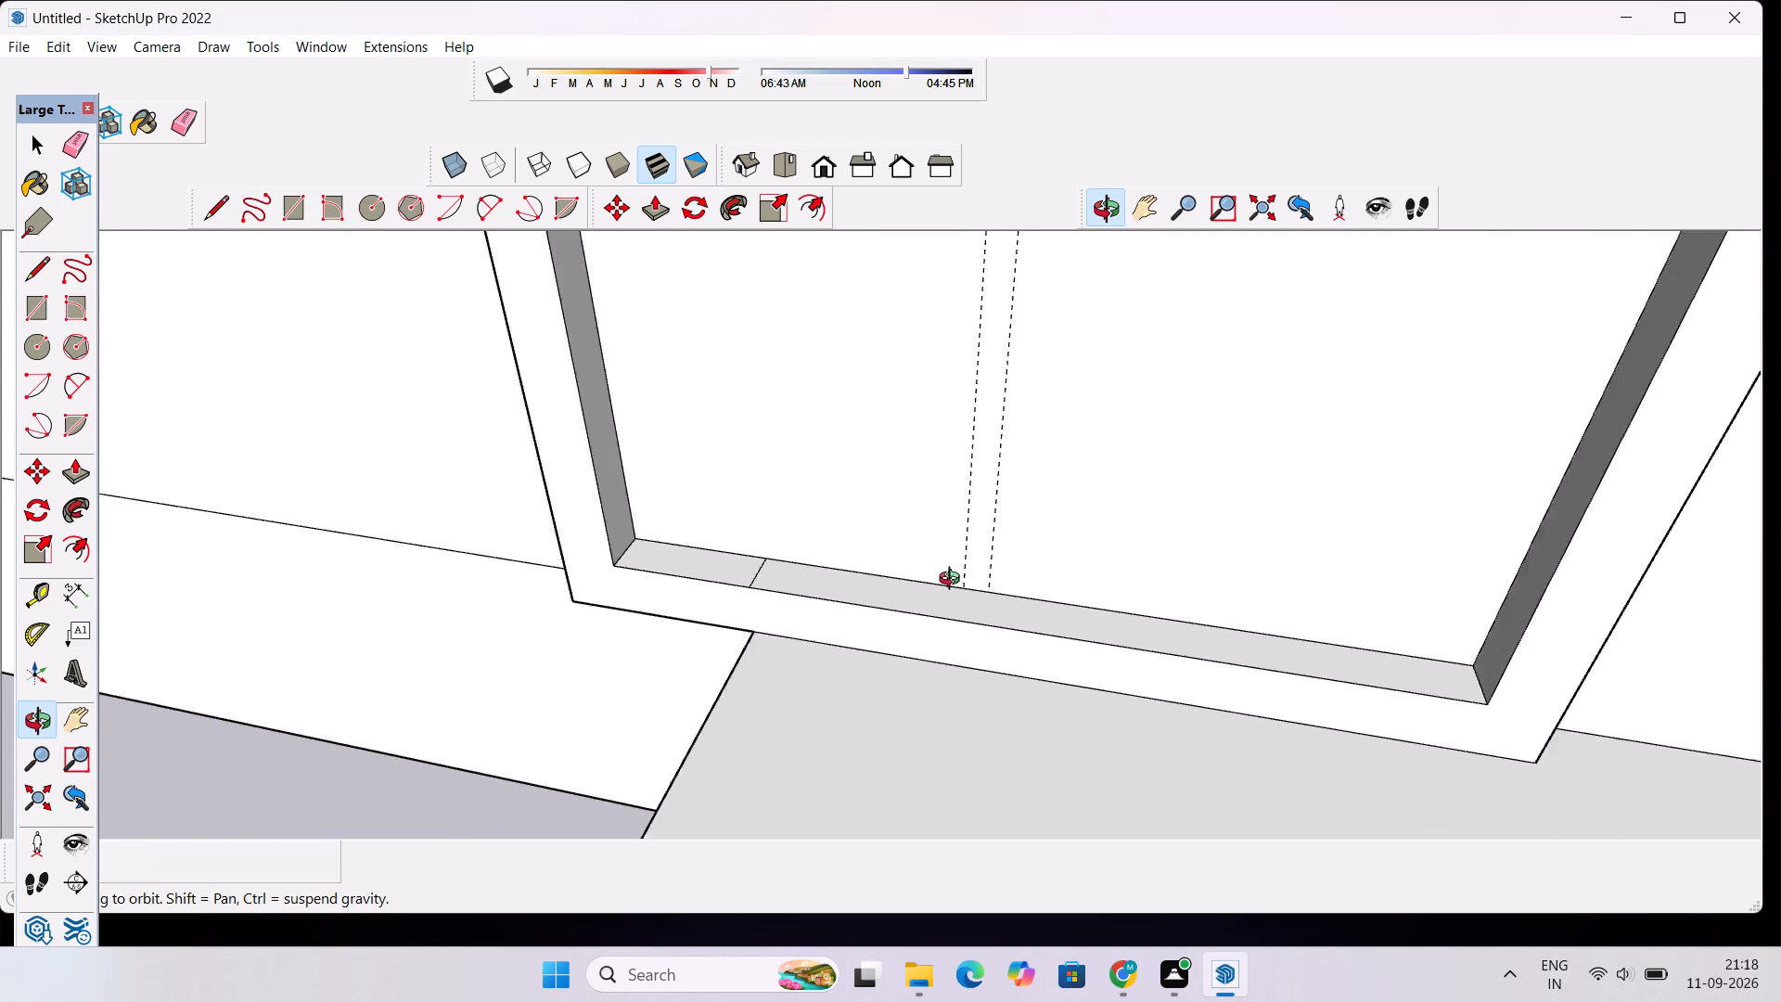
scroll(954, 581, "down", 15)
left_click_drag(947, 608, 983, 501)
scroll(951, 455, "up", 5)
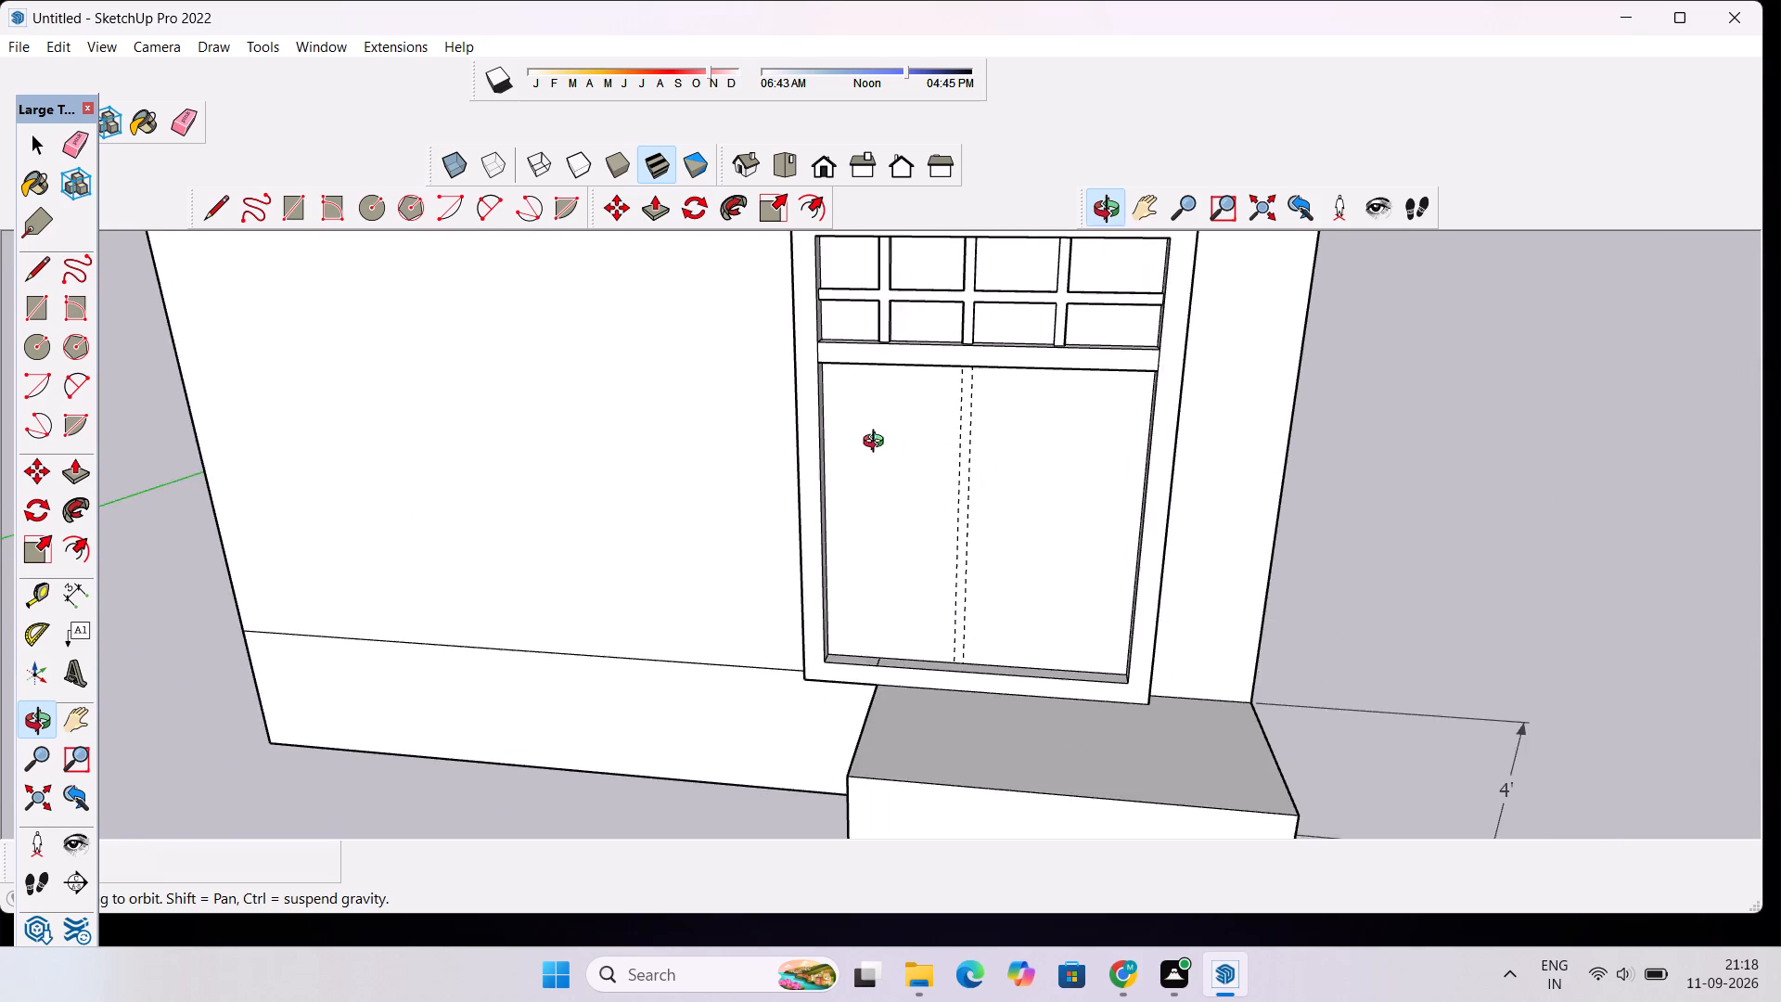
scroll(877, 441, "up", 4)
left_click_drag(876, 528, 896, 473)
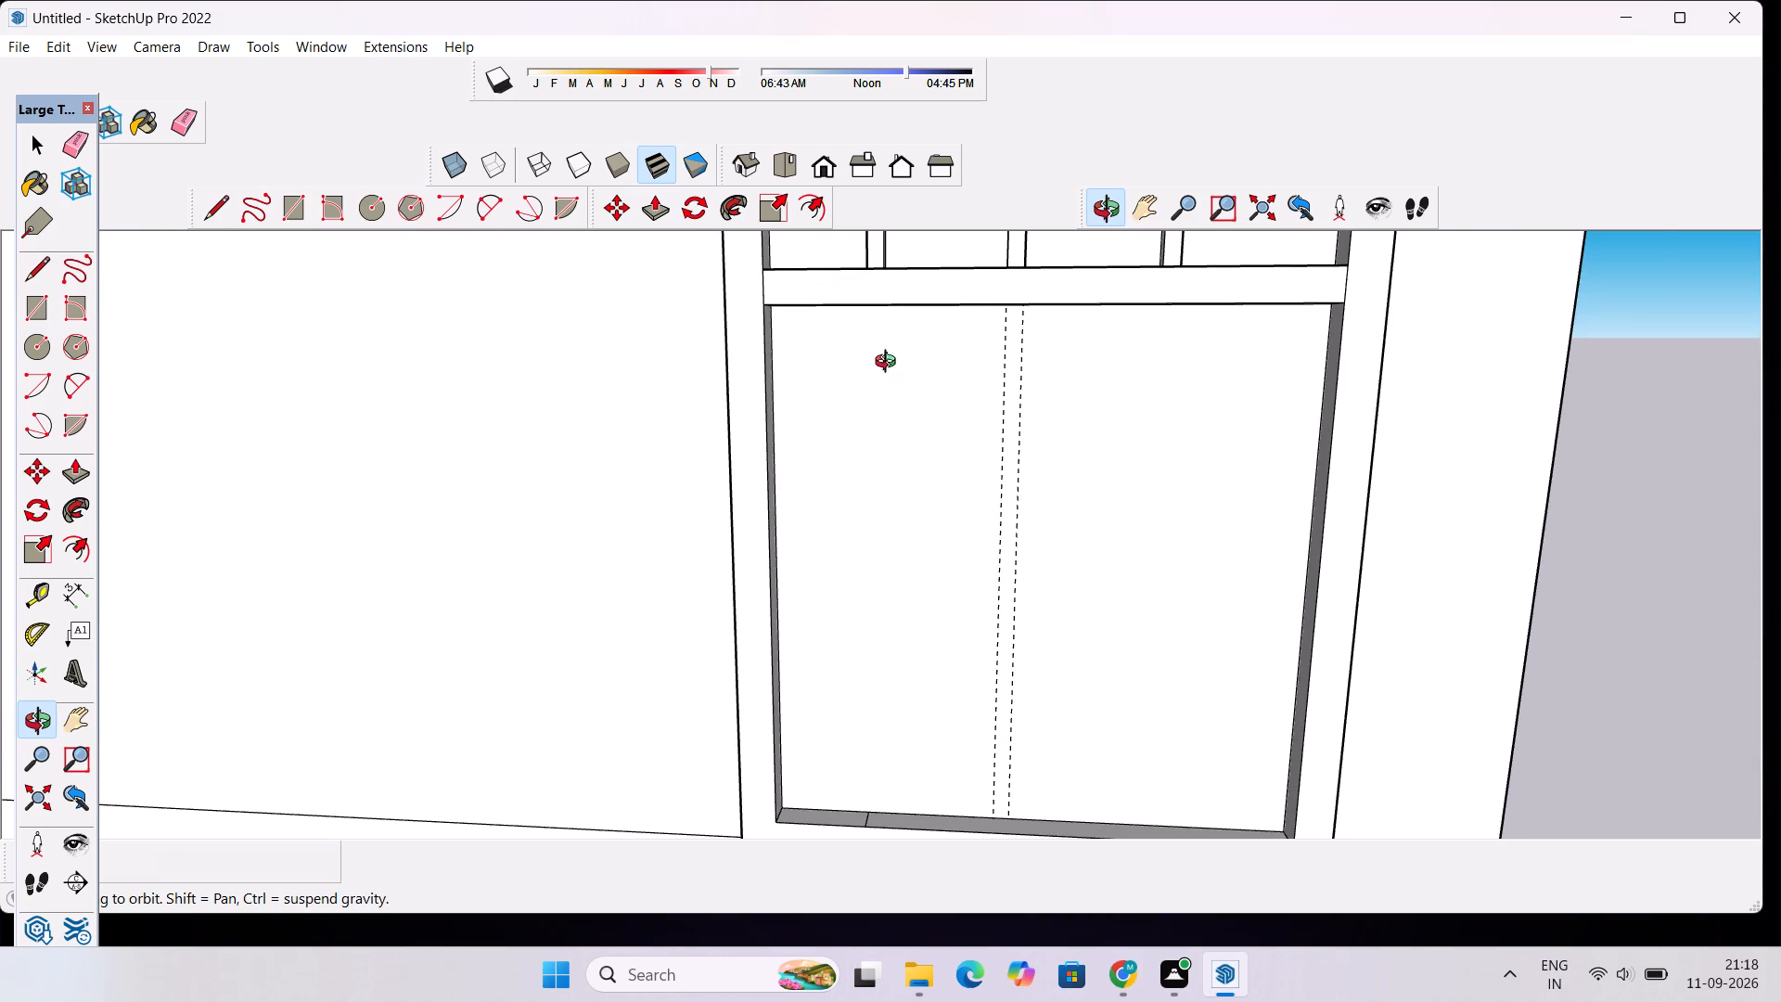
scroll(890, 364, "up", 3)
left_click(910, 353)
left_click_drag(851, 442, 875, 385)
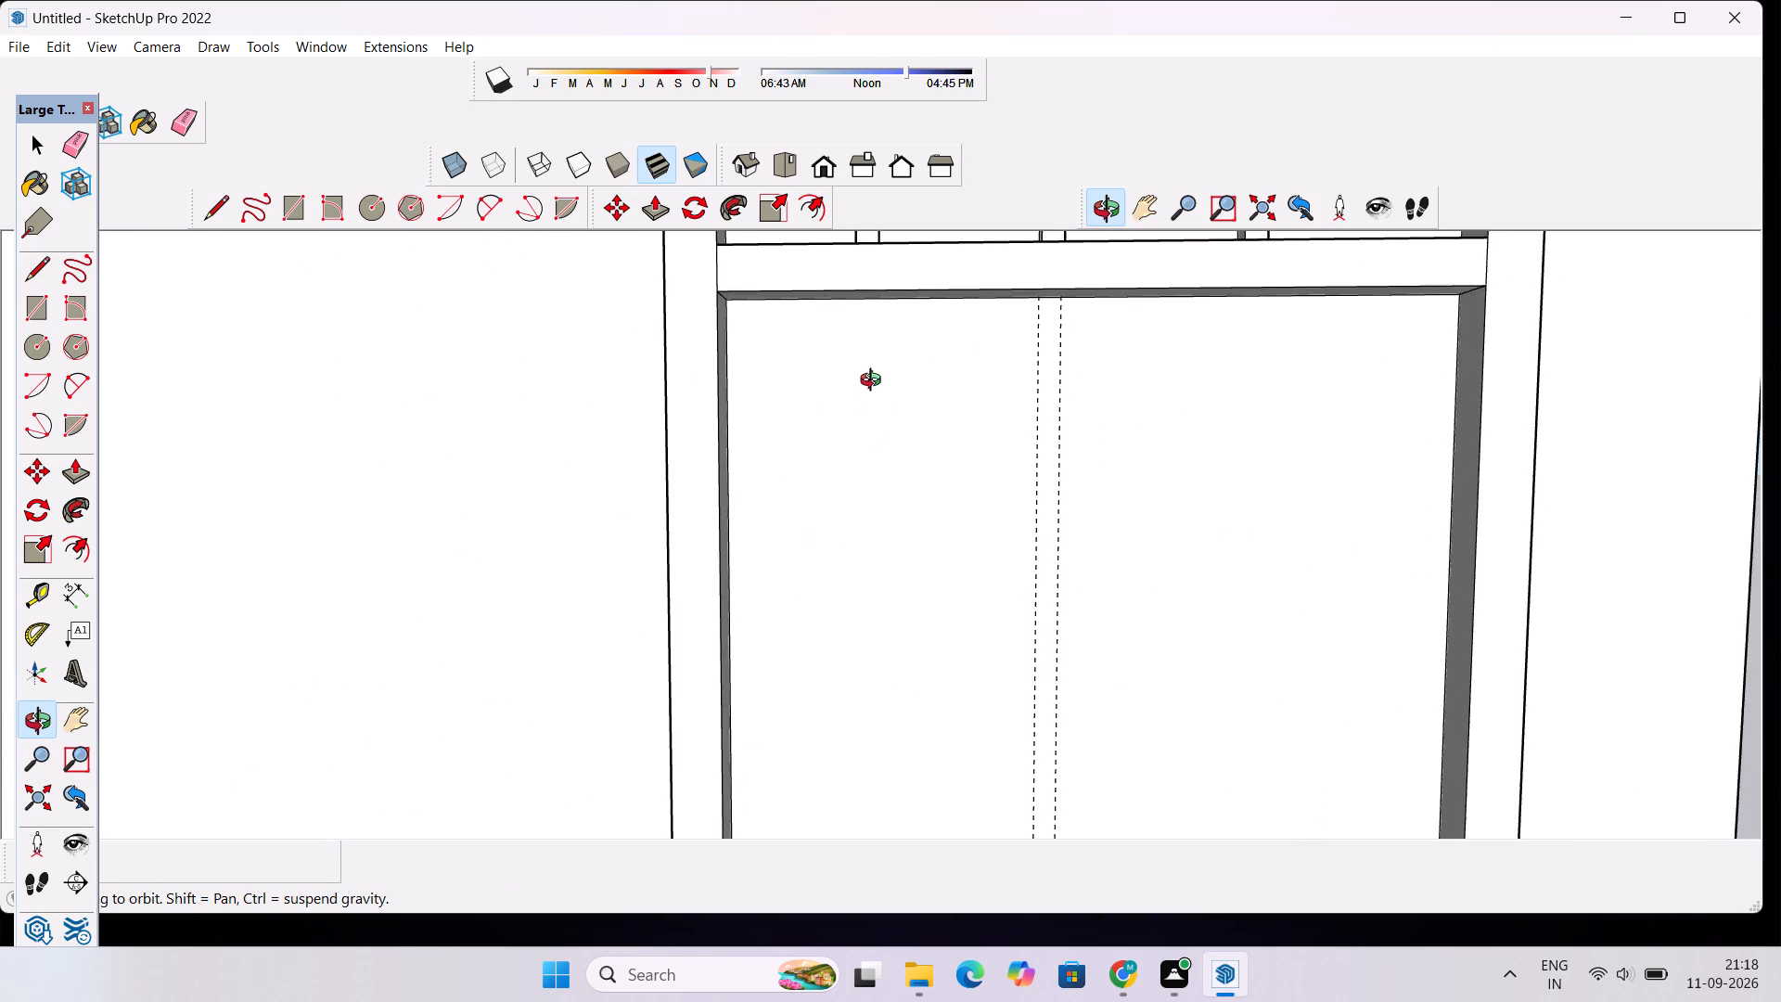
scroll(875, 382, "down", 6)
scroll(888, 445, "up", 1)
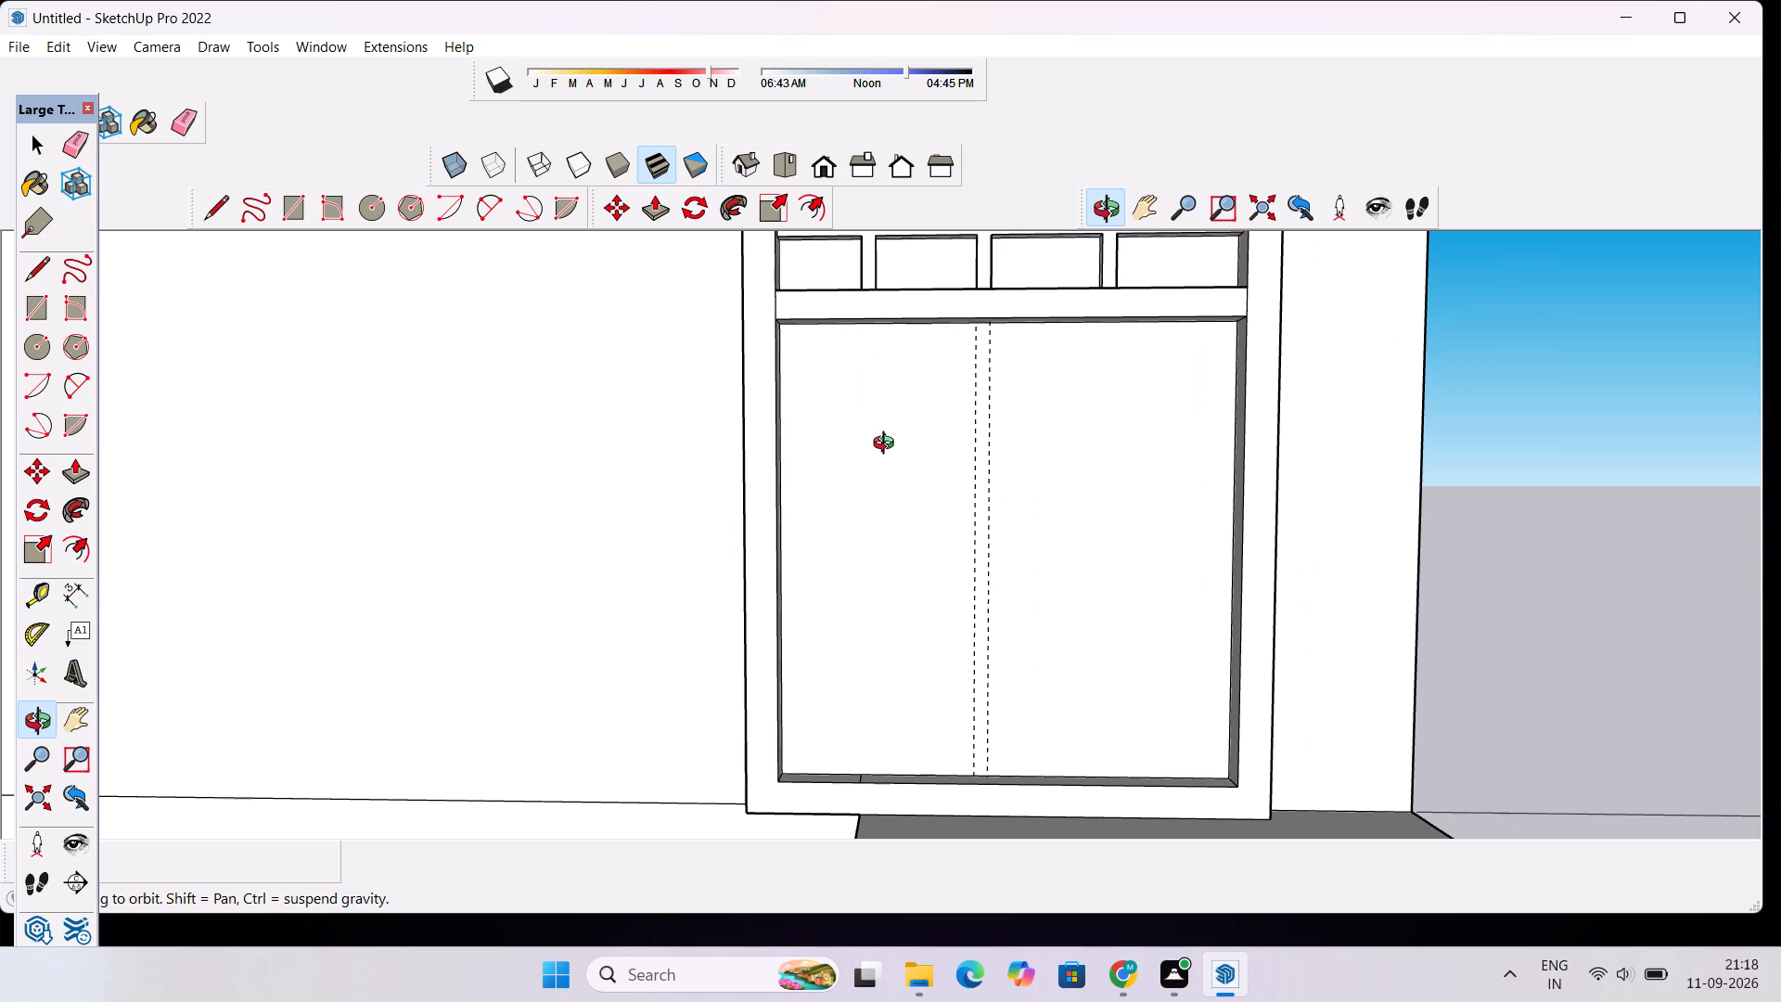
Offset a vertical guide about 2' left from the pair's left guide, aligned with the left side of the leftmost grid bar.
key("t")
scroll(888, 445, "up", 4)
left_click(1019, 370)
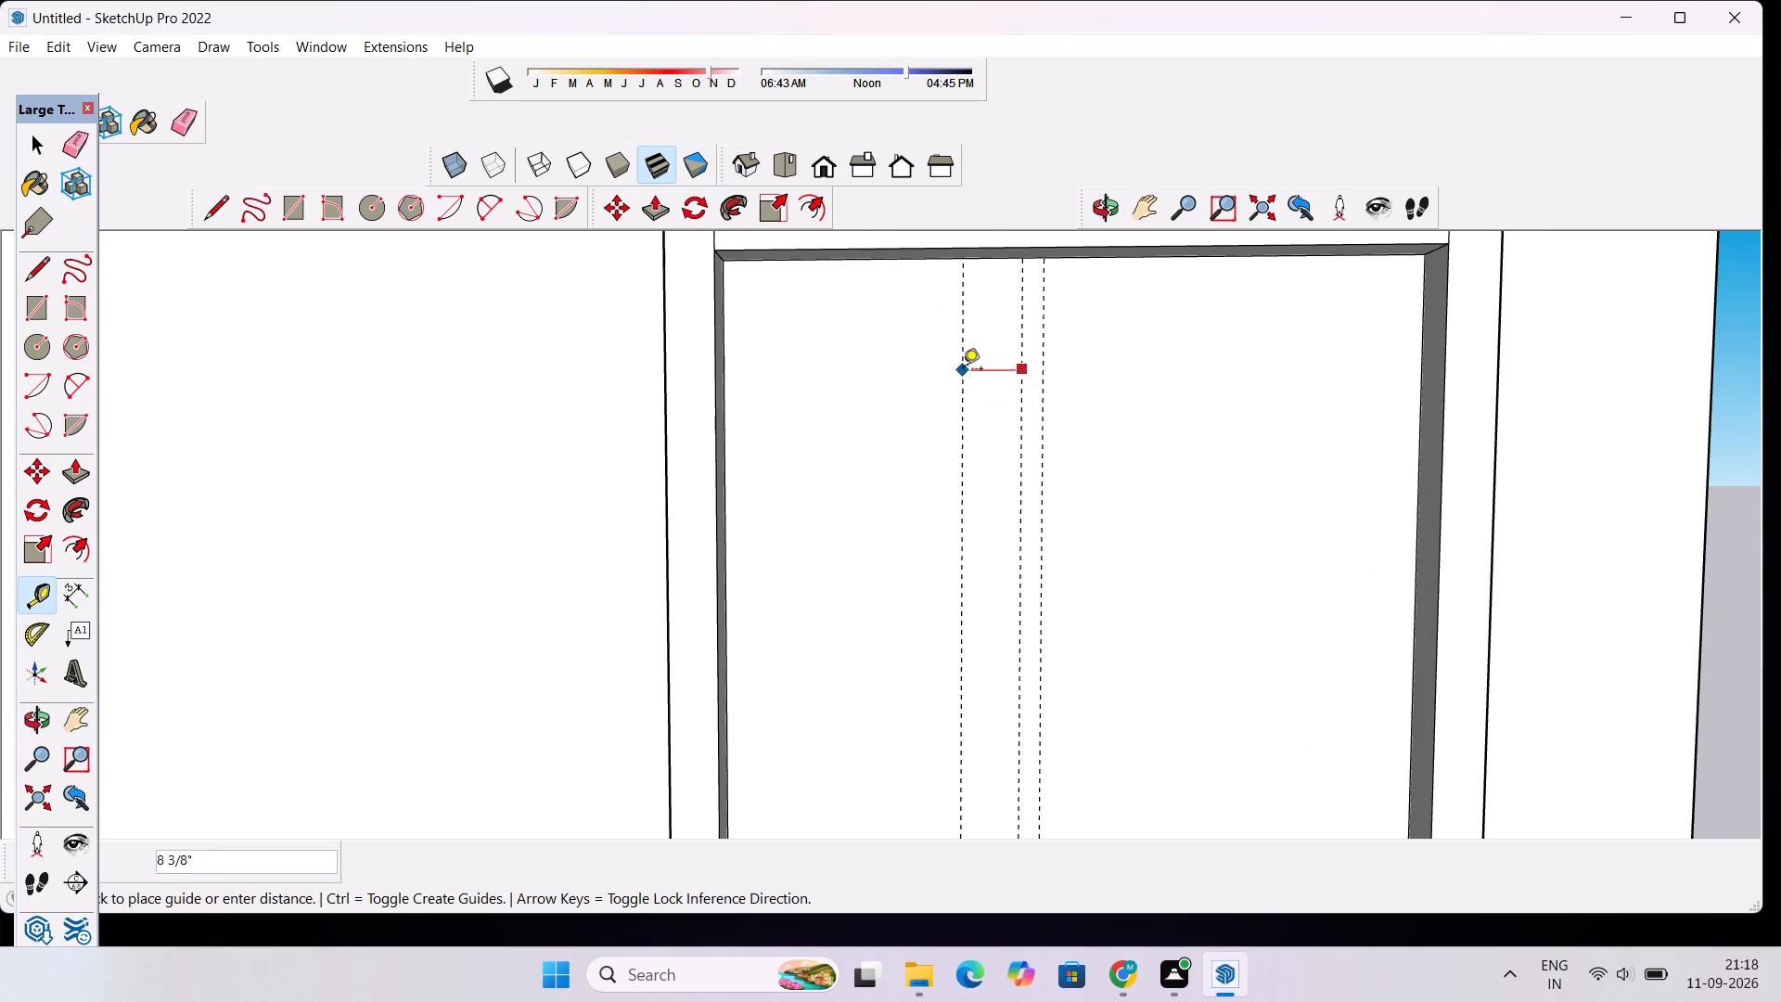
scroll(900, 416, "down", 7)
scroll(854, 313, "up", 11)
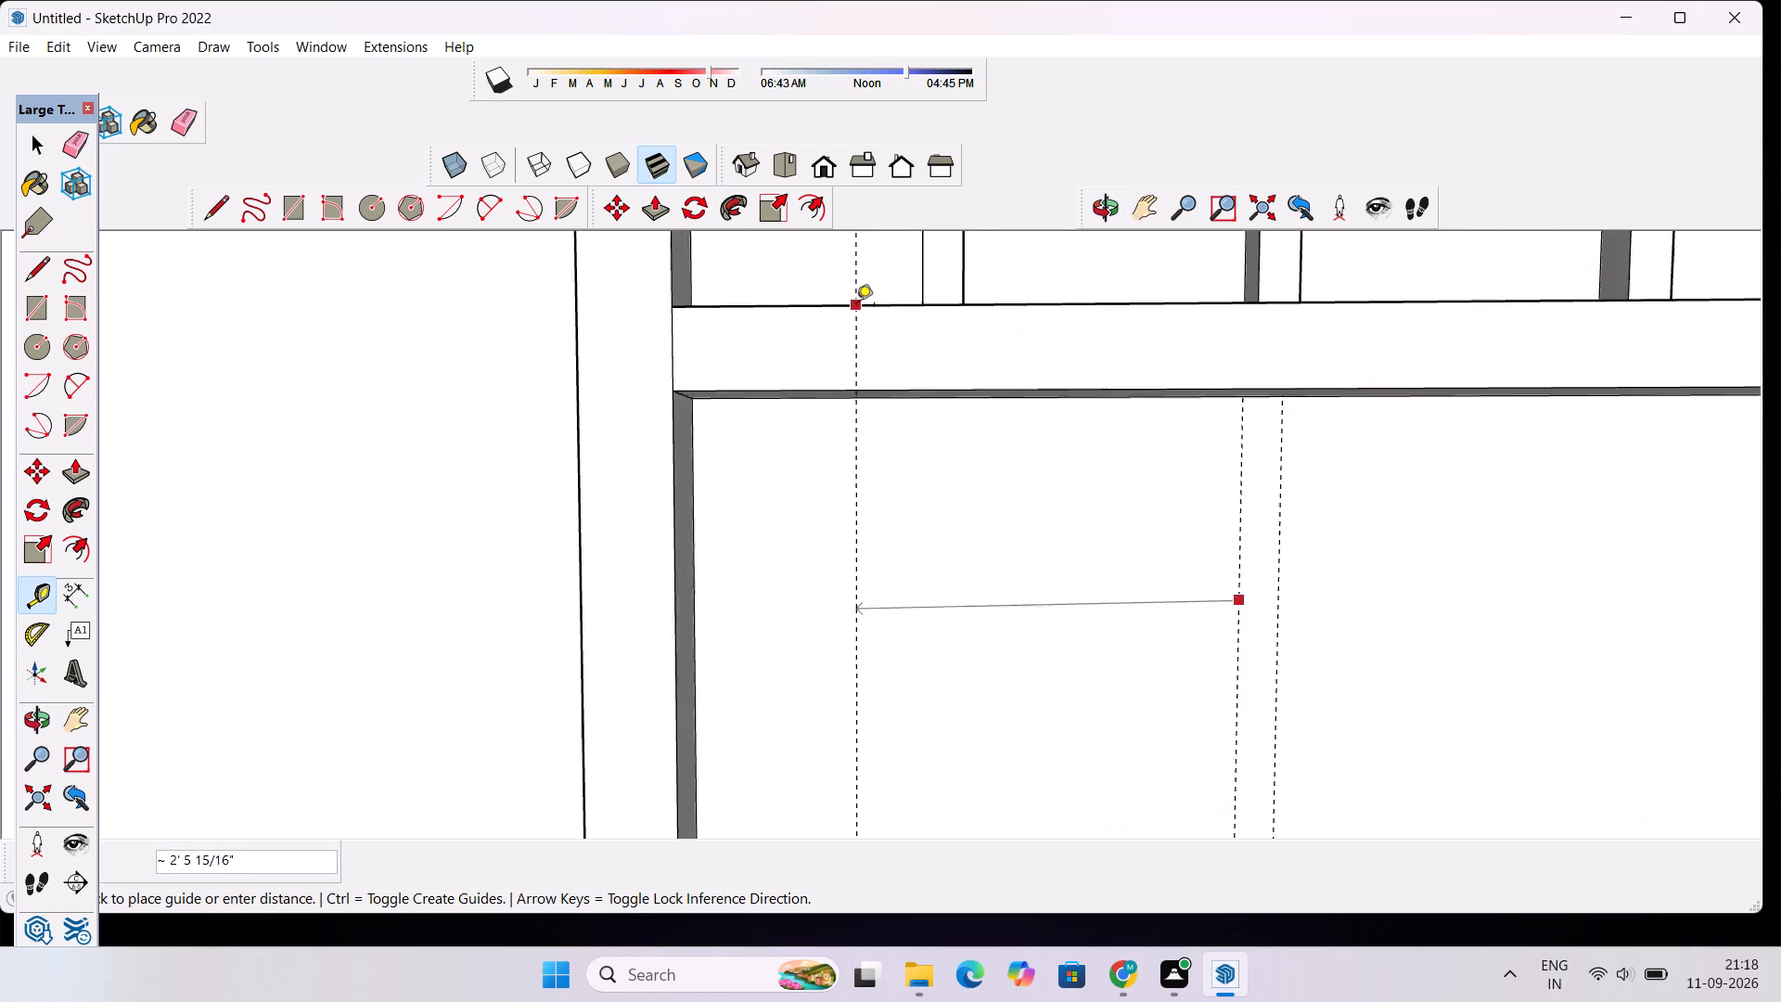
scroll(856, 306, "up", 20)
scroll(856, 306, "up", 3)
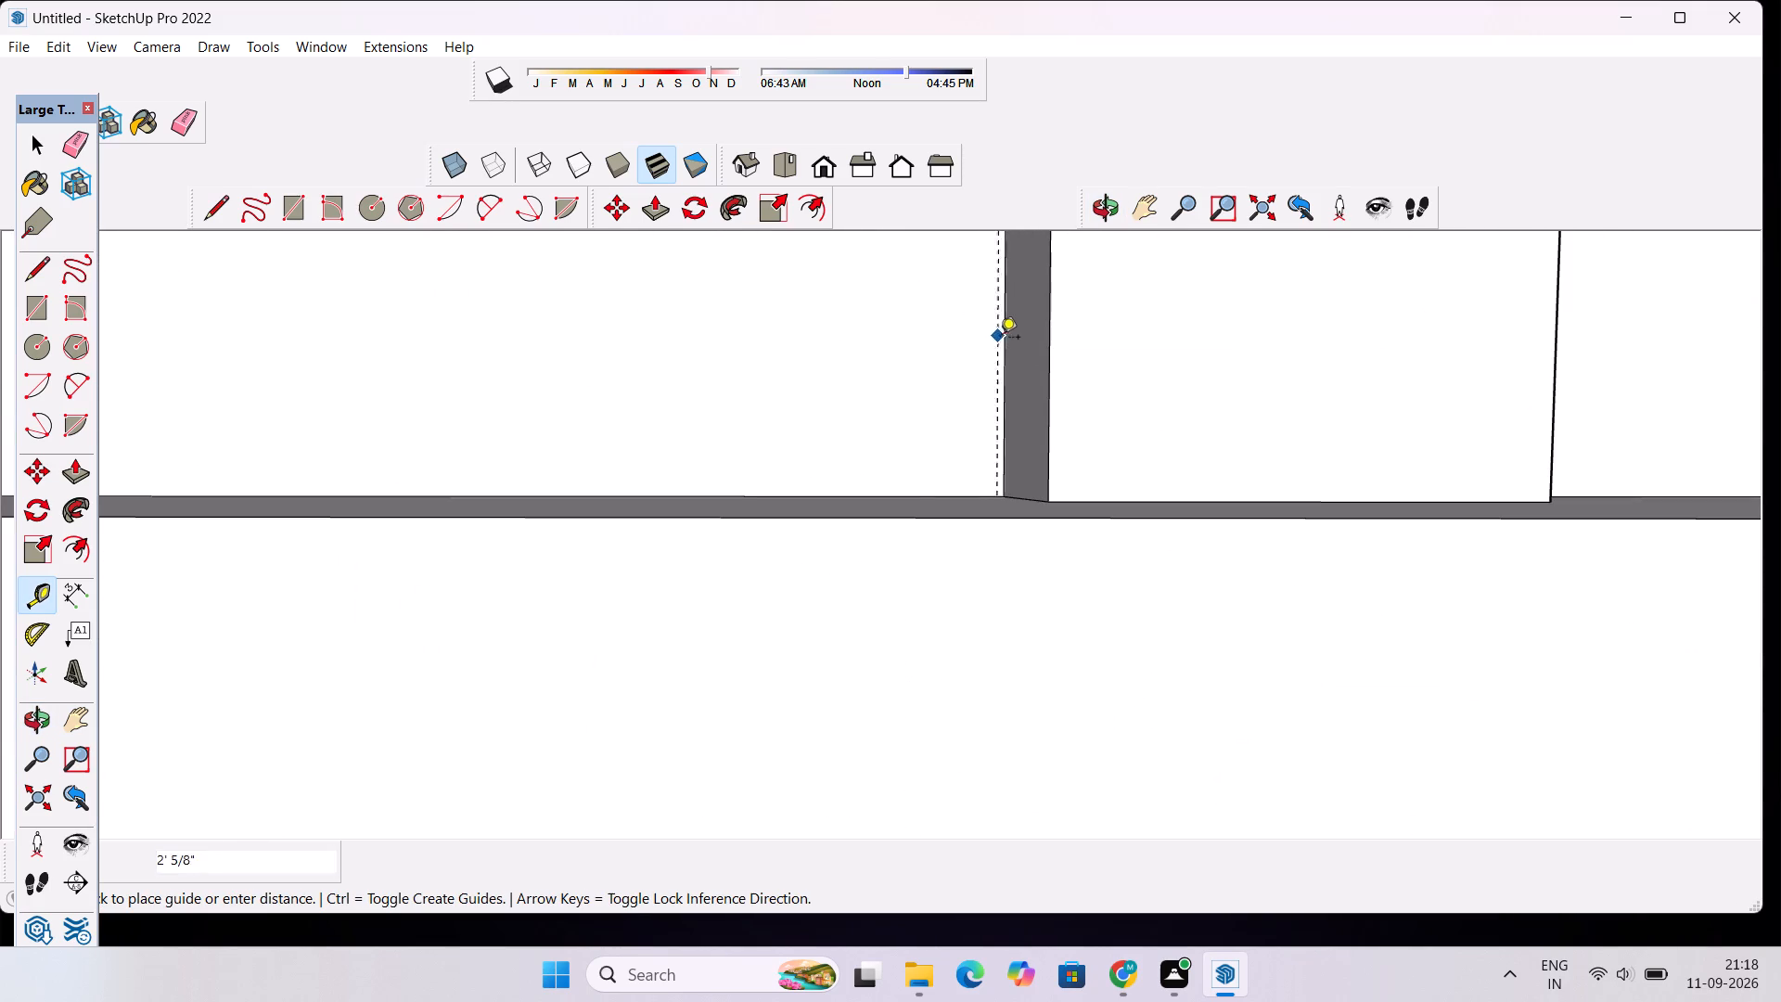
left_click(1001, 340)
scroll(965, 339, "down", 14)
scroll(960, 301, "up", 1)
scroll(960, 301, "down", 3)
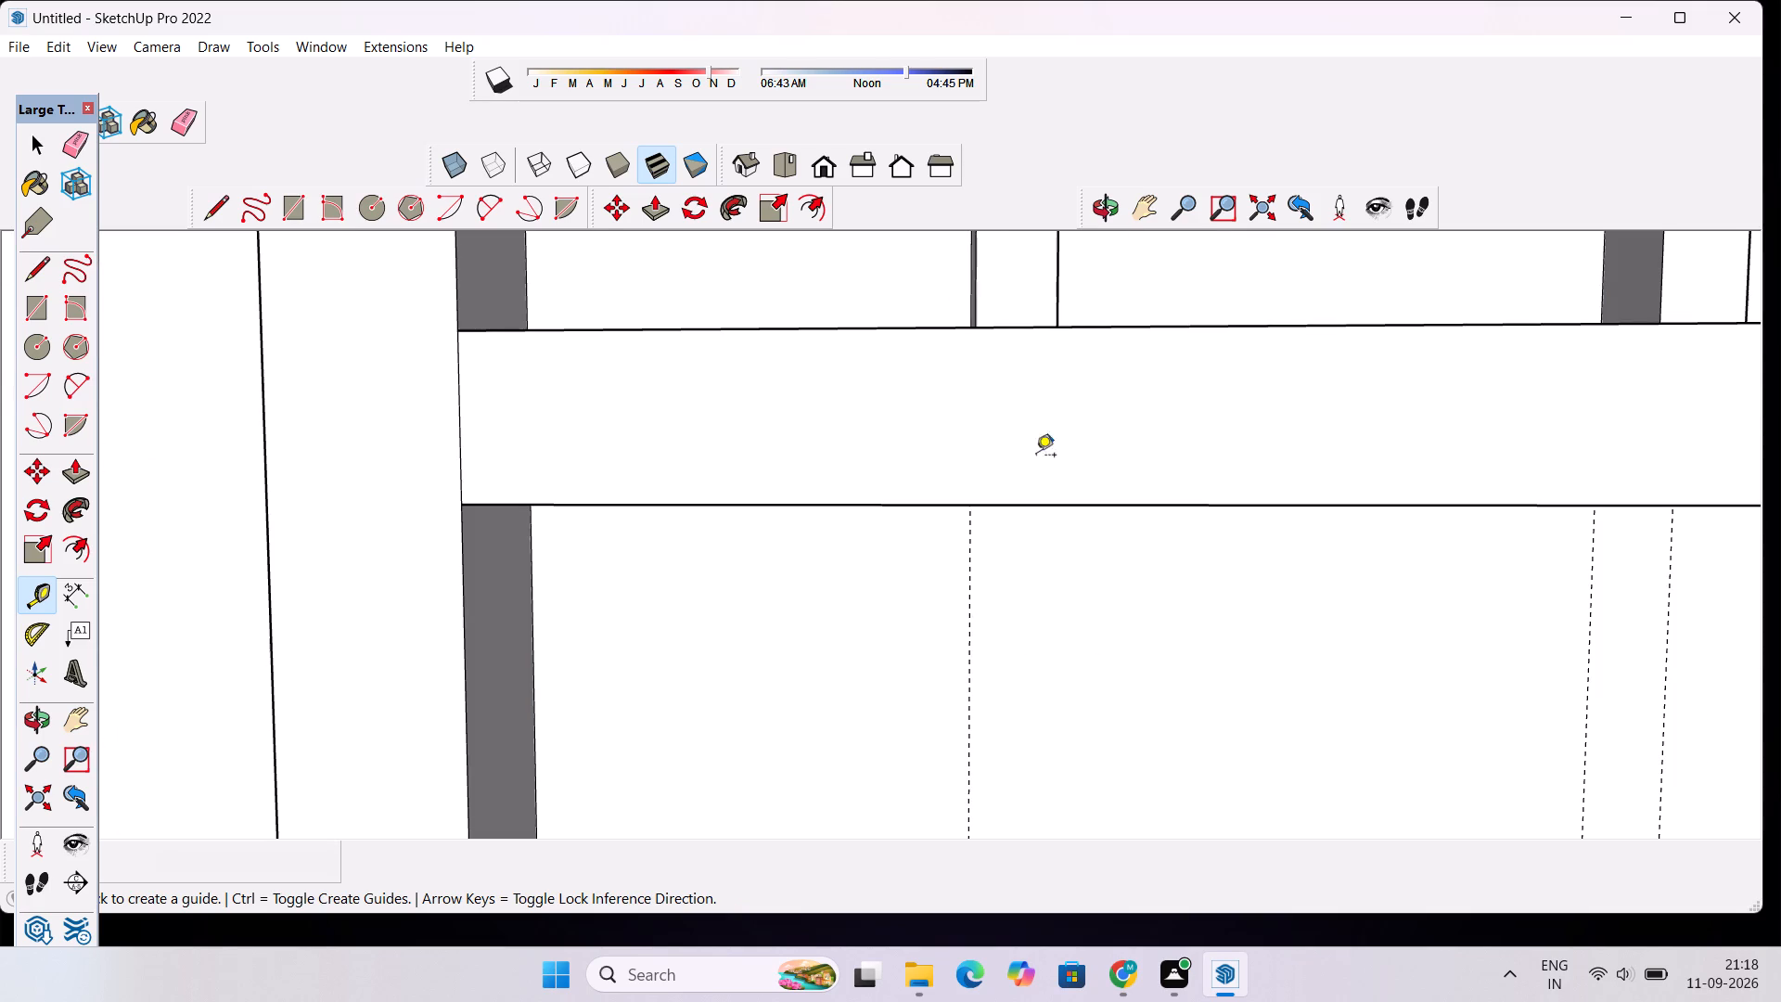
Offset another vertical guide to the right of the leftmost guide, aligned with the right side of the leftmost grid bar.
left_click(966, 566)
scroll(1071, 382, "up", 2)
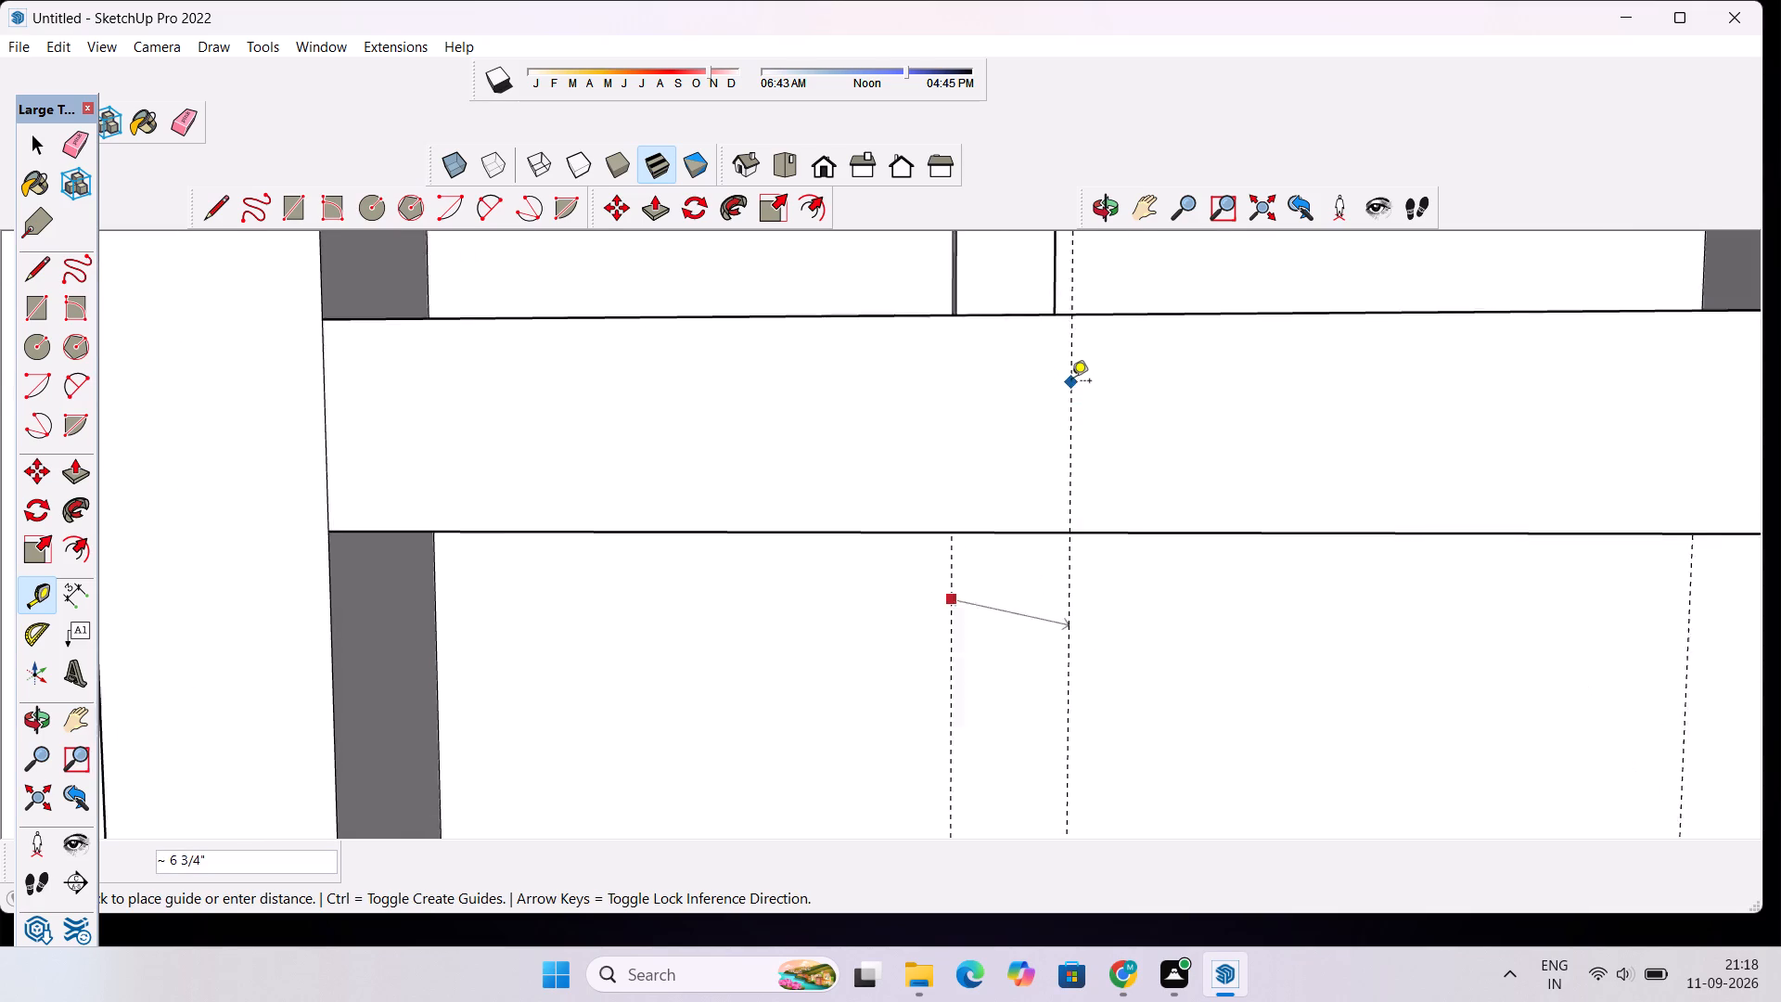
scroll(1071, 382, "up", 2)
scroll(1141, 298, "down", 19)
scroll(1433, 302, "up", 4)
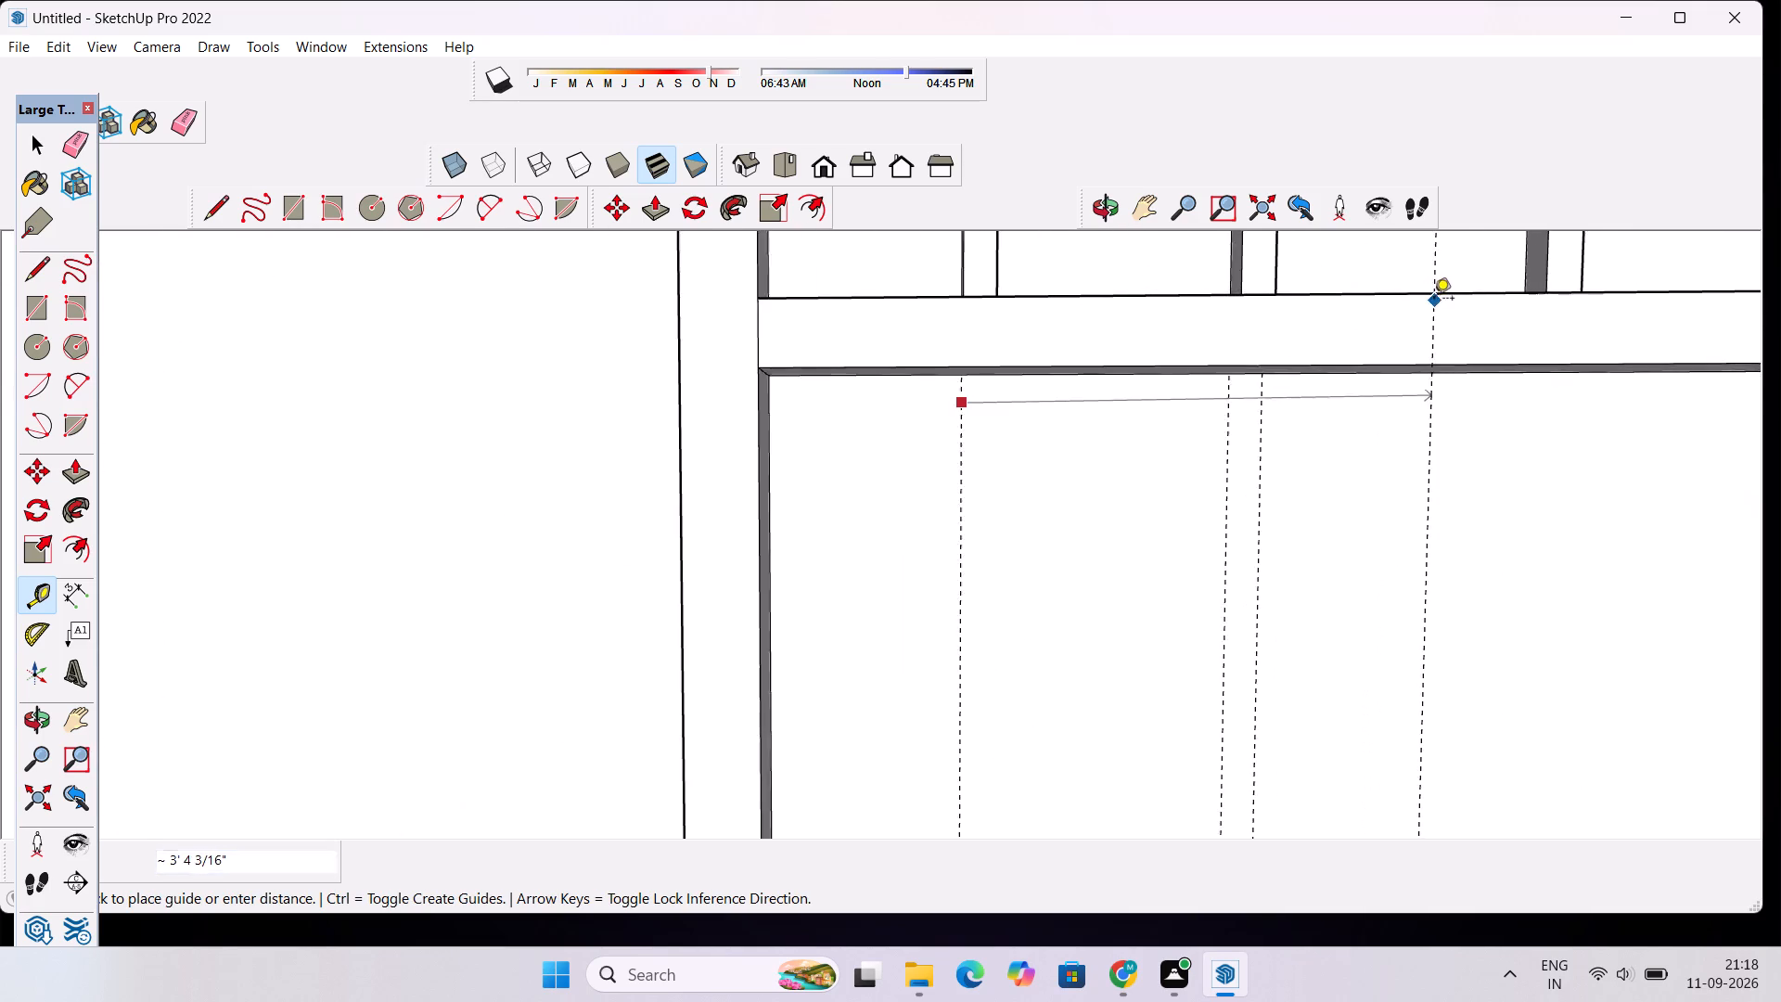
scroll(1434, 300, "up", 8)
scroll(646, 261, "up", 1)
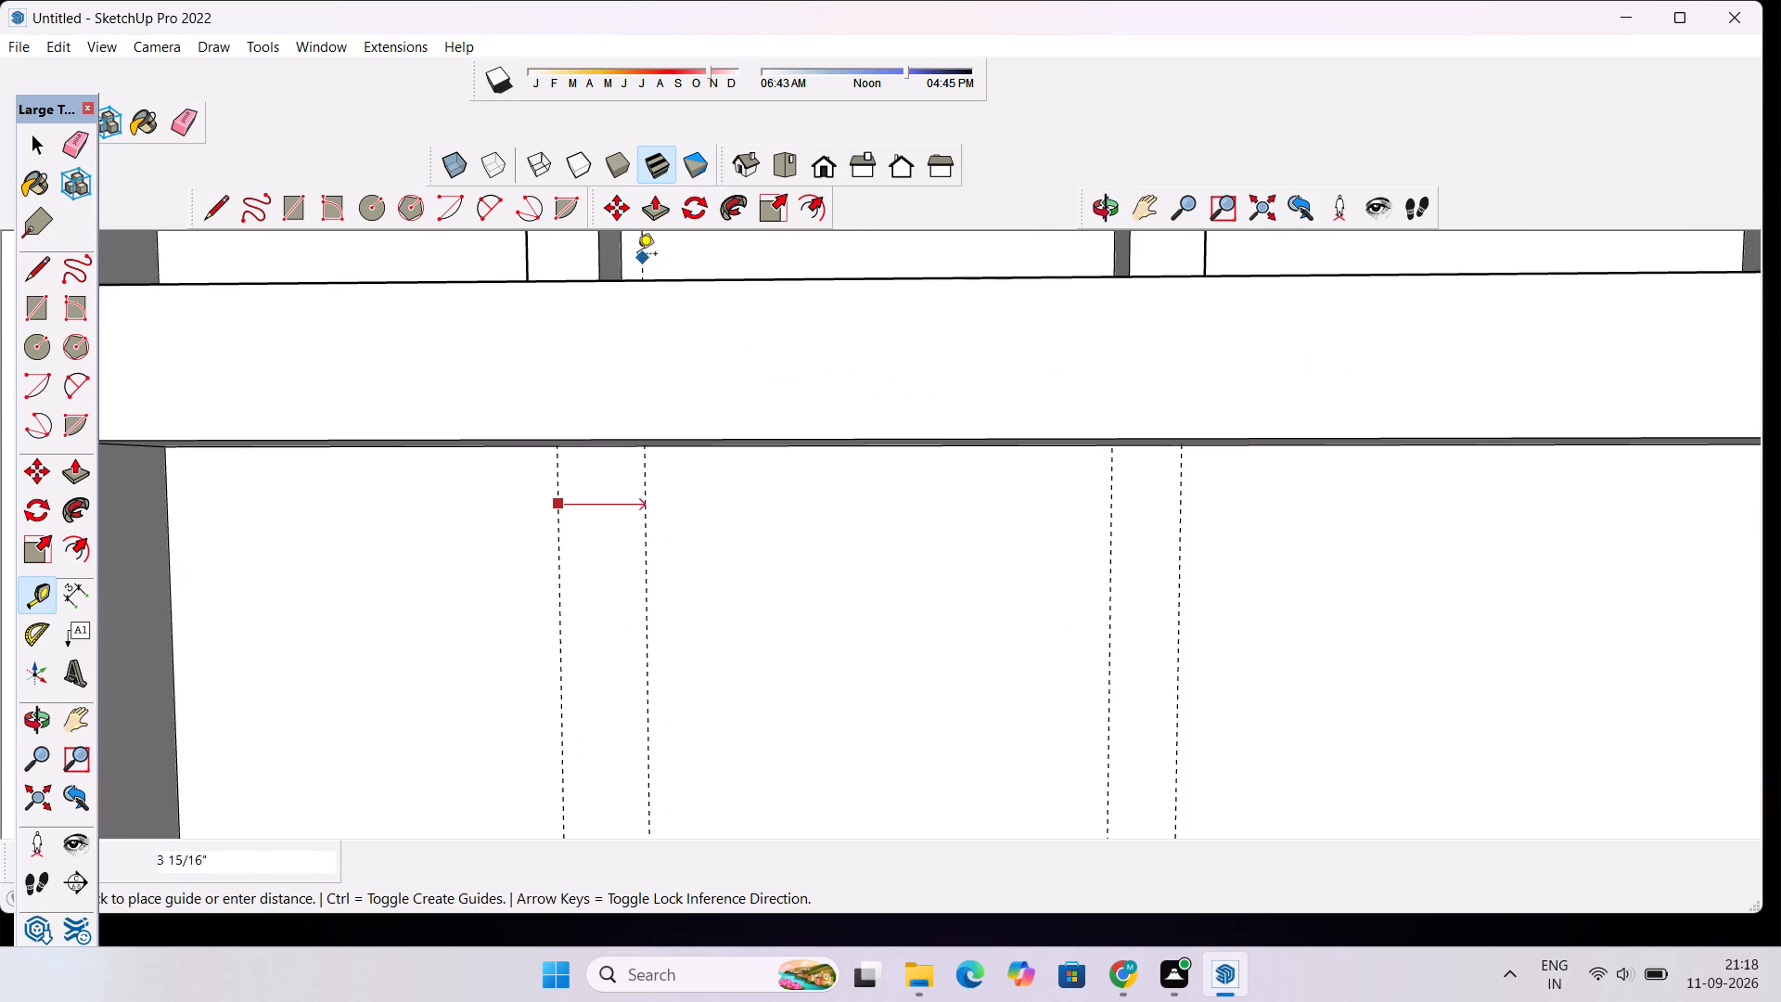
left_click(626, 257)
scroll(767, 444, "down", 12)
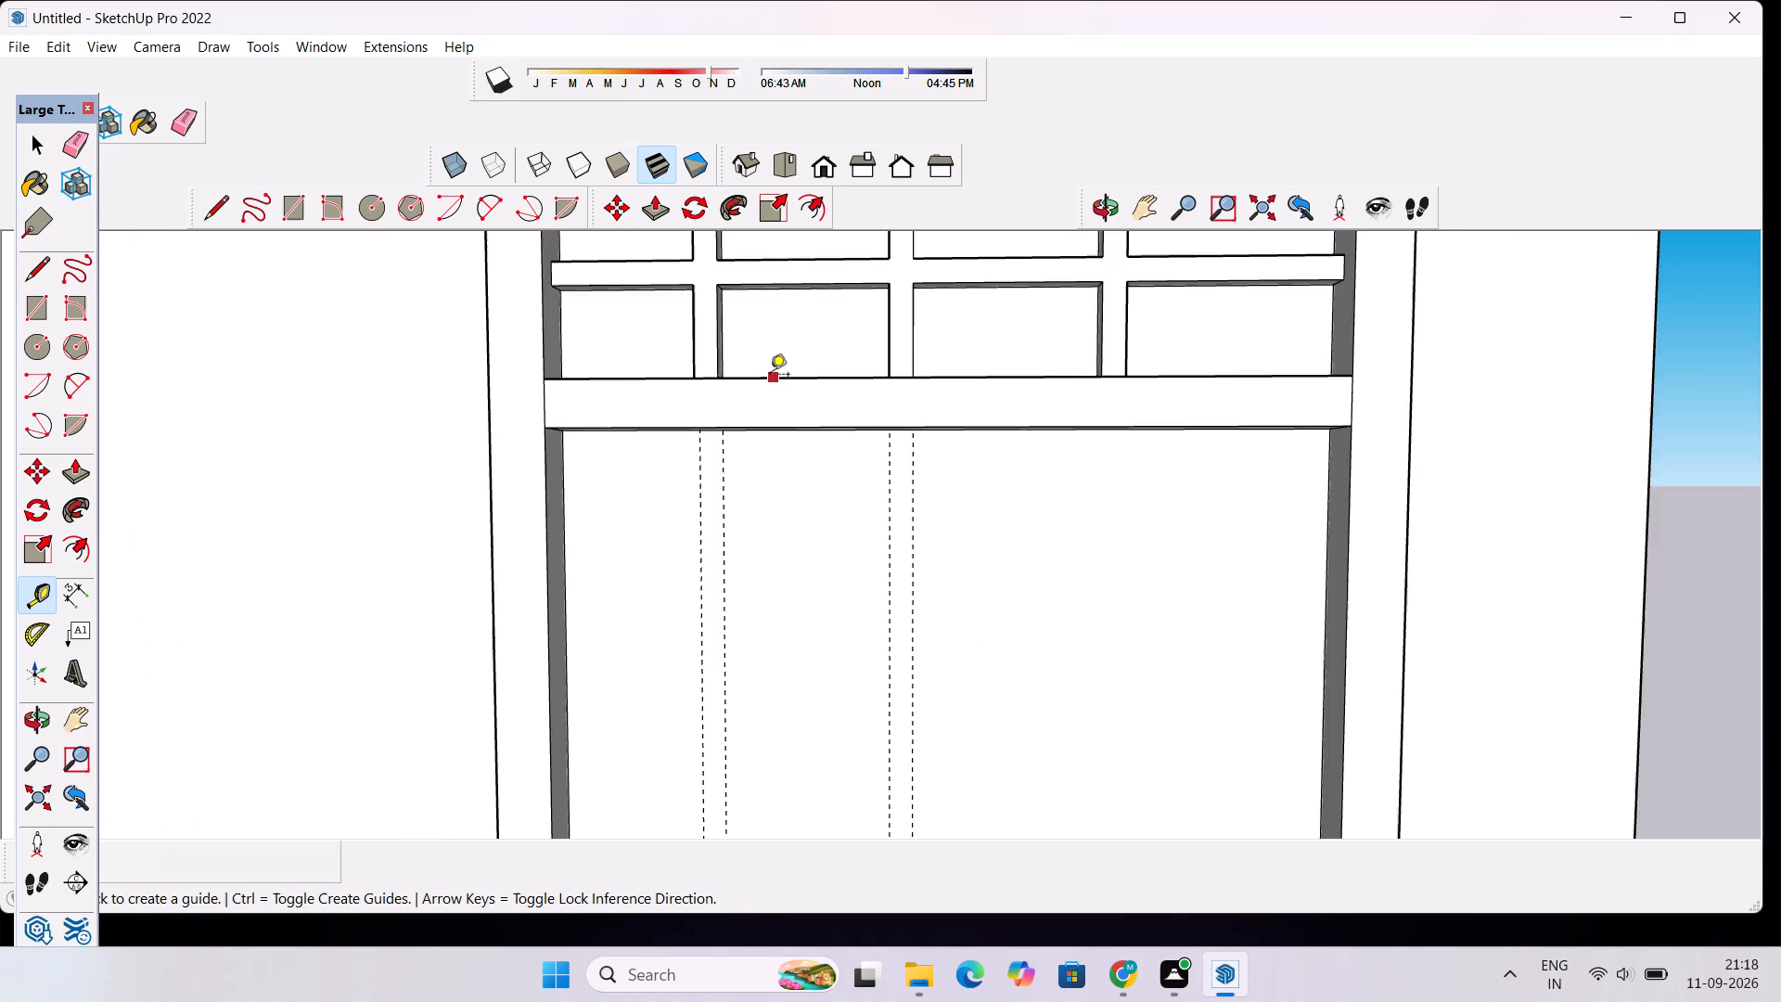
scroll(770, 376, "down", 3)
key("space")
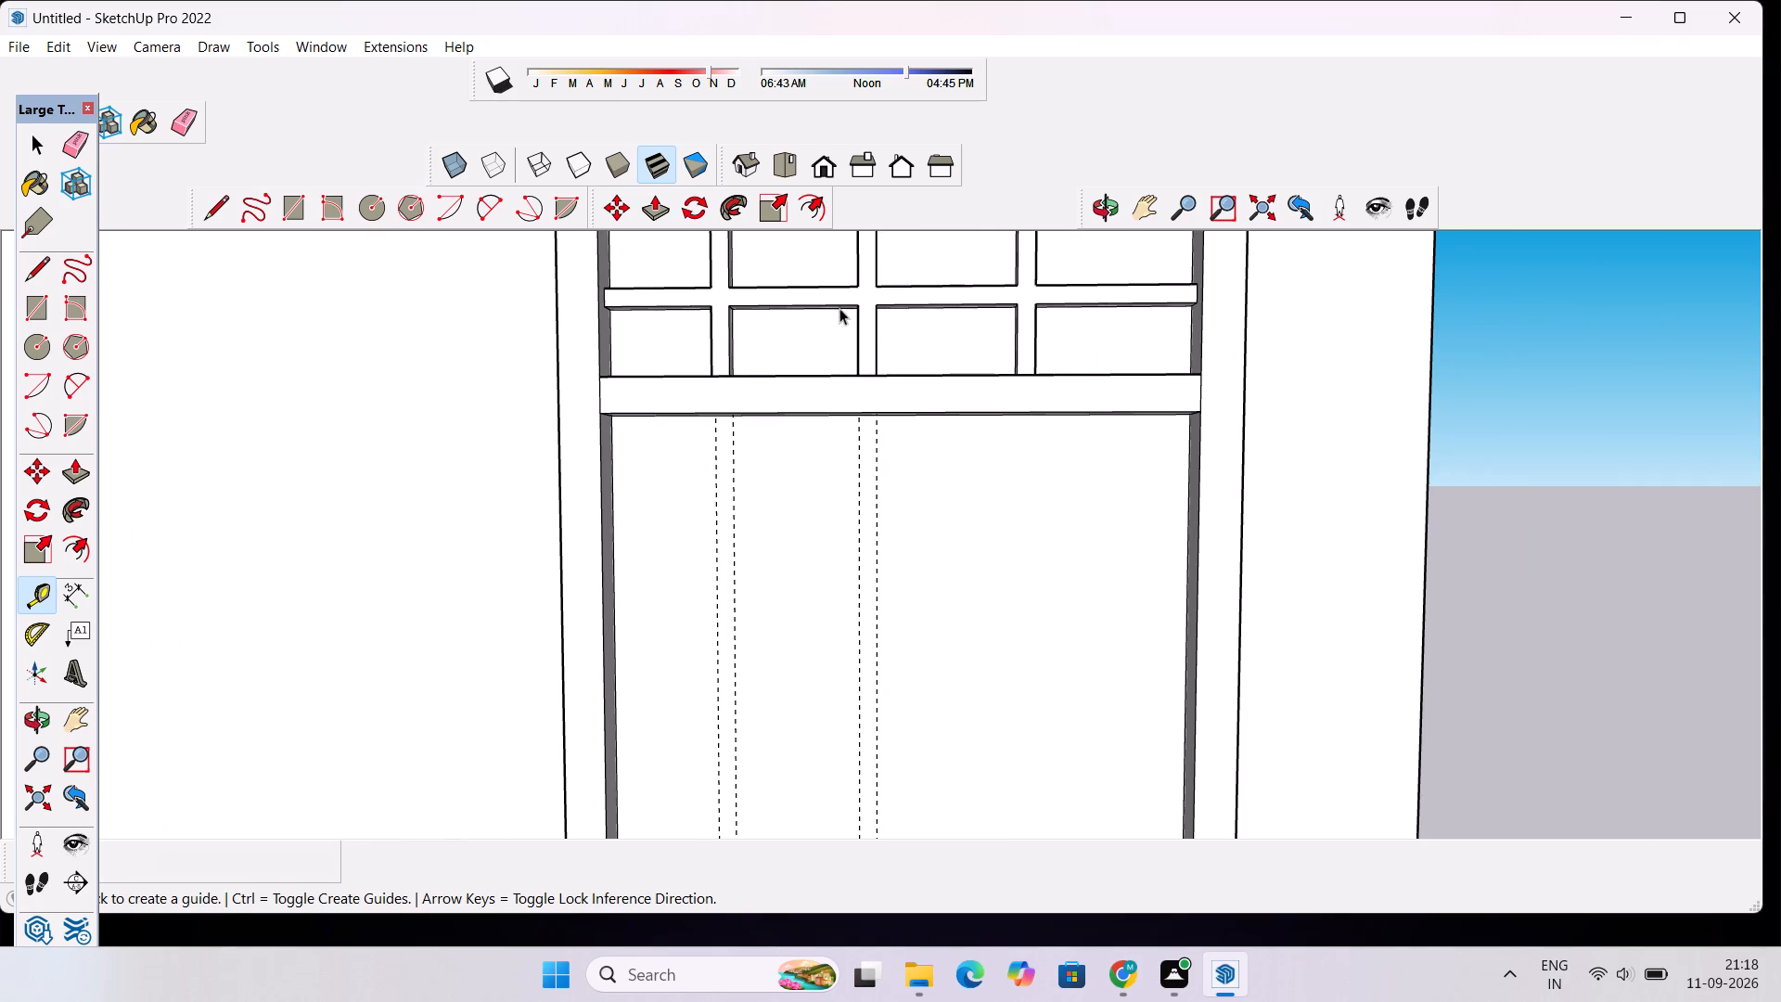
scroll(874, 395, "down", 3)
scroll(731, 468, "down", 3)
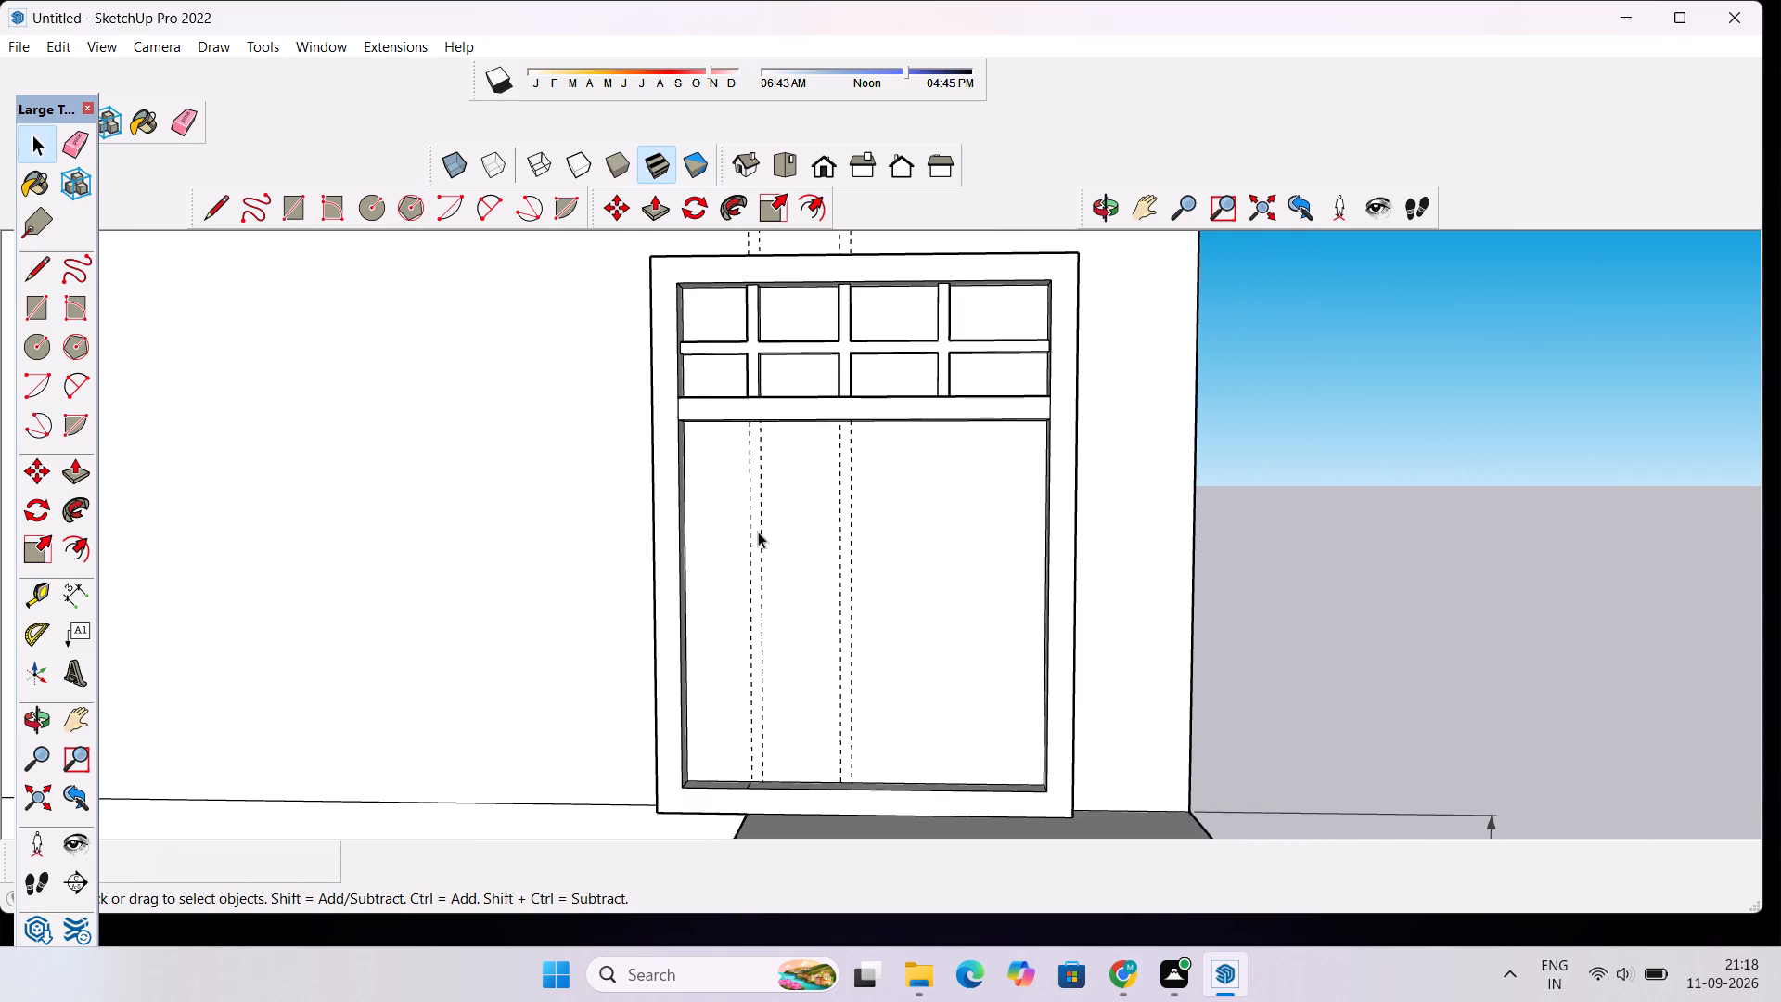
Place a horizontal guide 3.5' above the lower opening's bottom edge.
key("t")
scroll(788, 624, "up", 4)
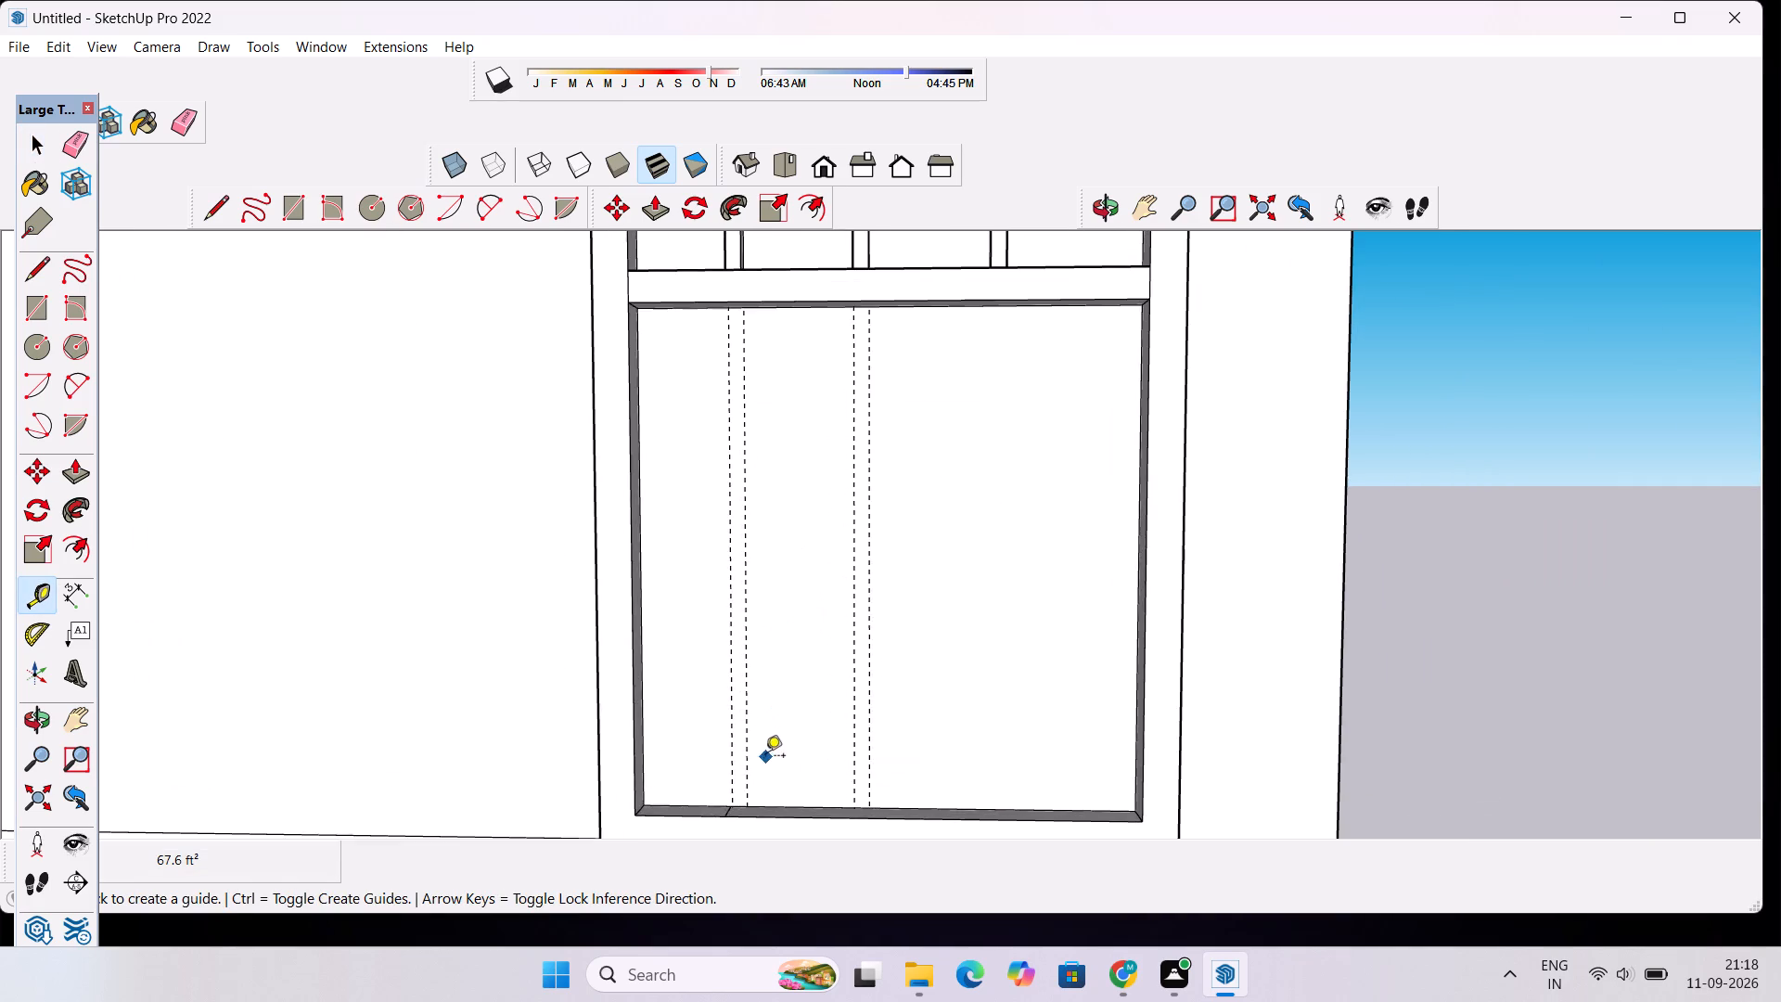
scroll(770, 687, "down", 8)
scroll(773, 754, "up", 13)
scroll(786, 620, "up", 1)
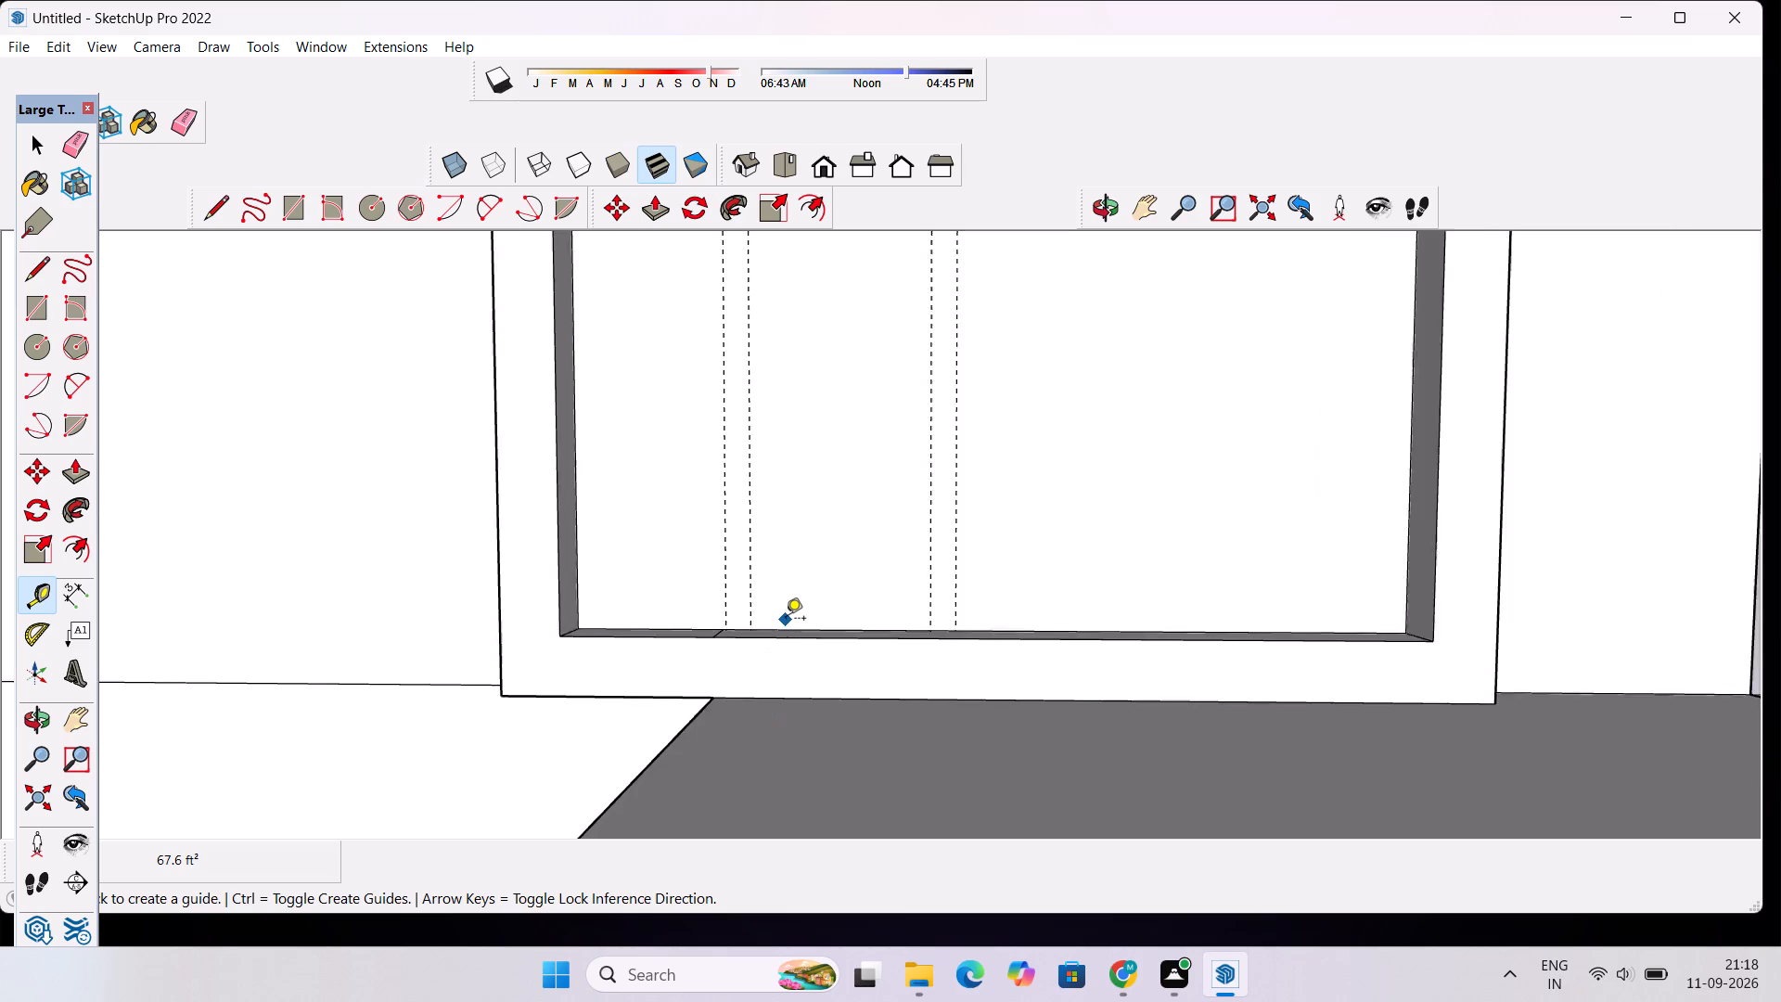
scroll(786, 620, "up", 15)
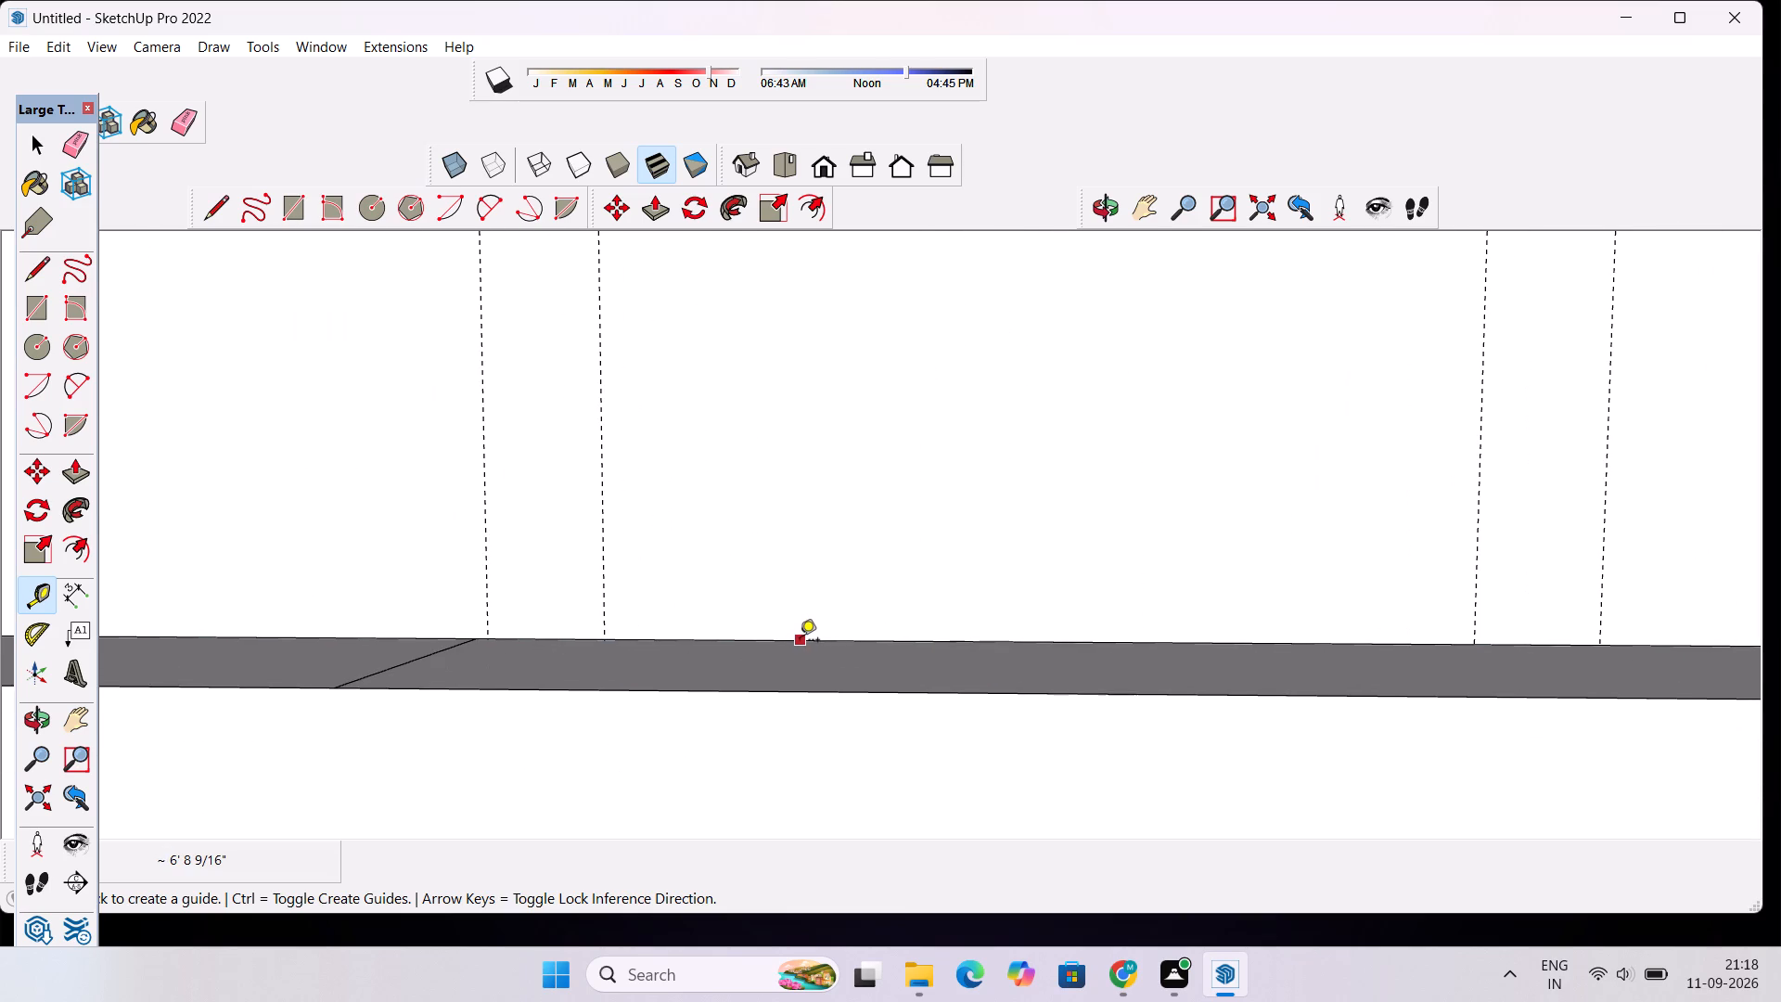
left_click(800, 641)
scroll(812, 604, "down", 15)
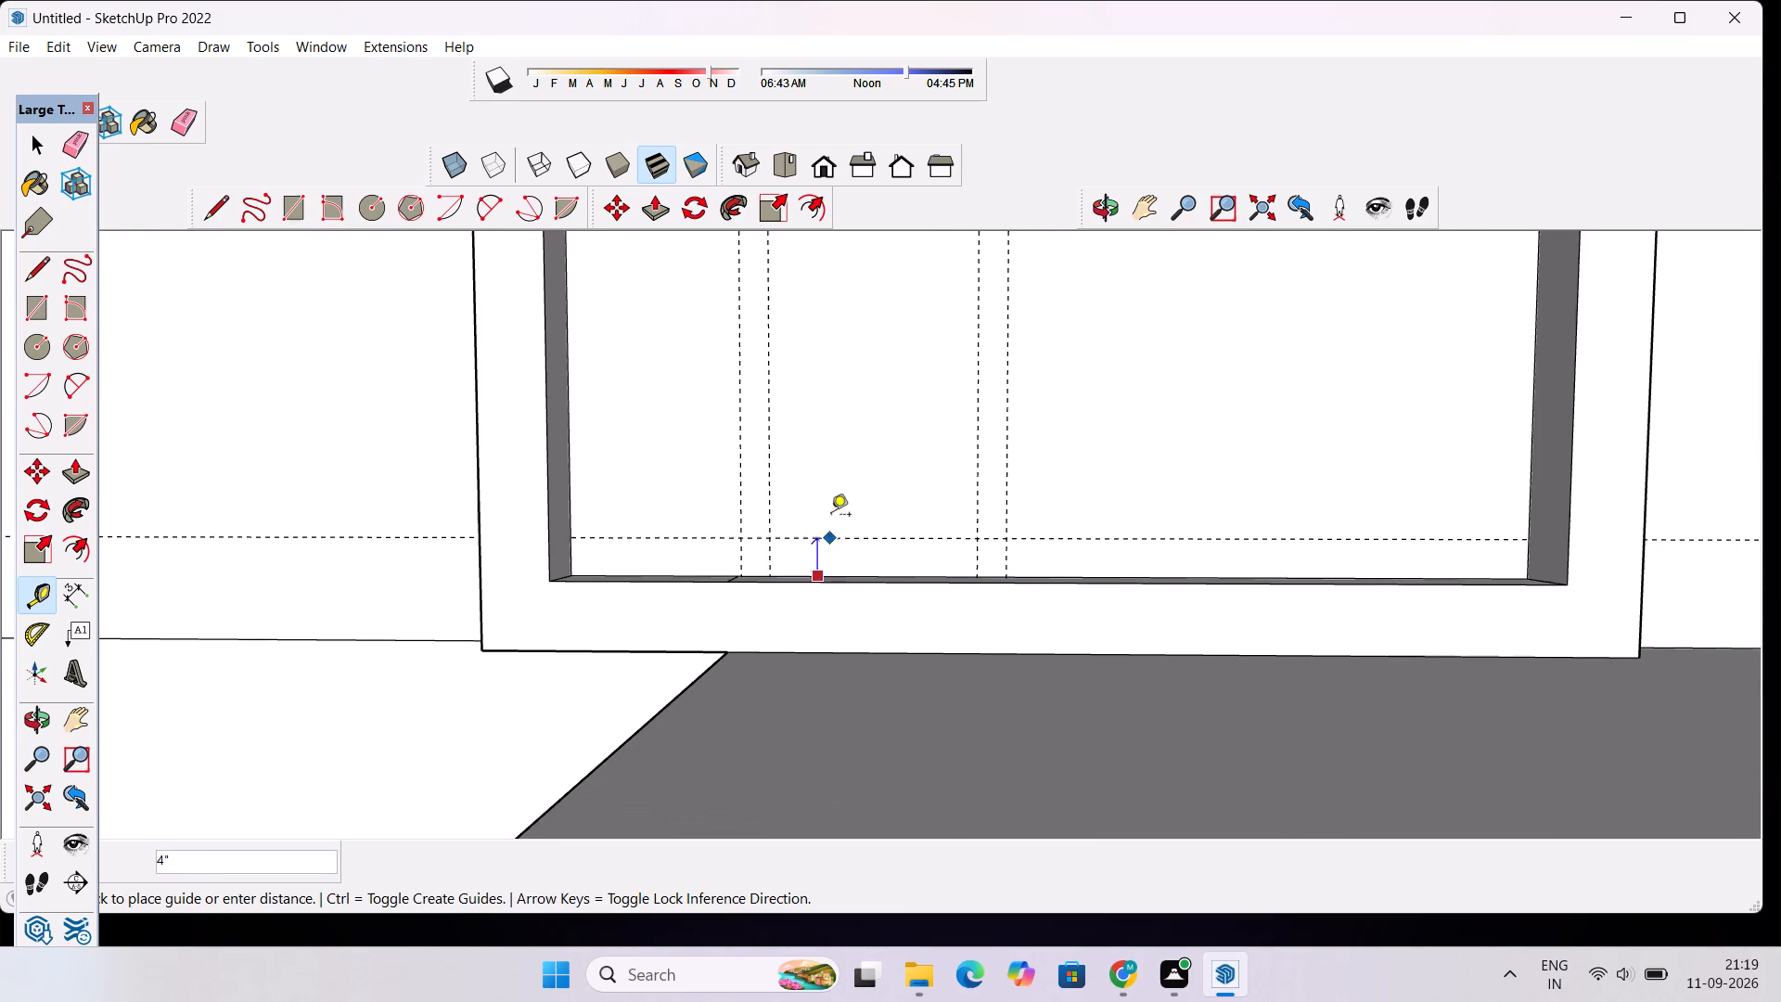
scroll(820, 442, "down", 8)
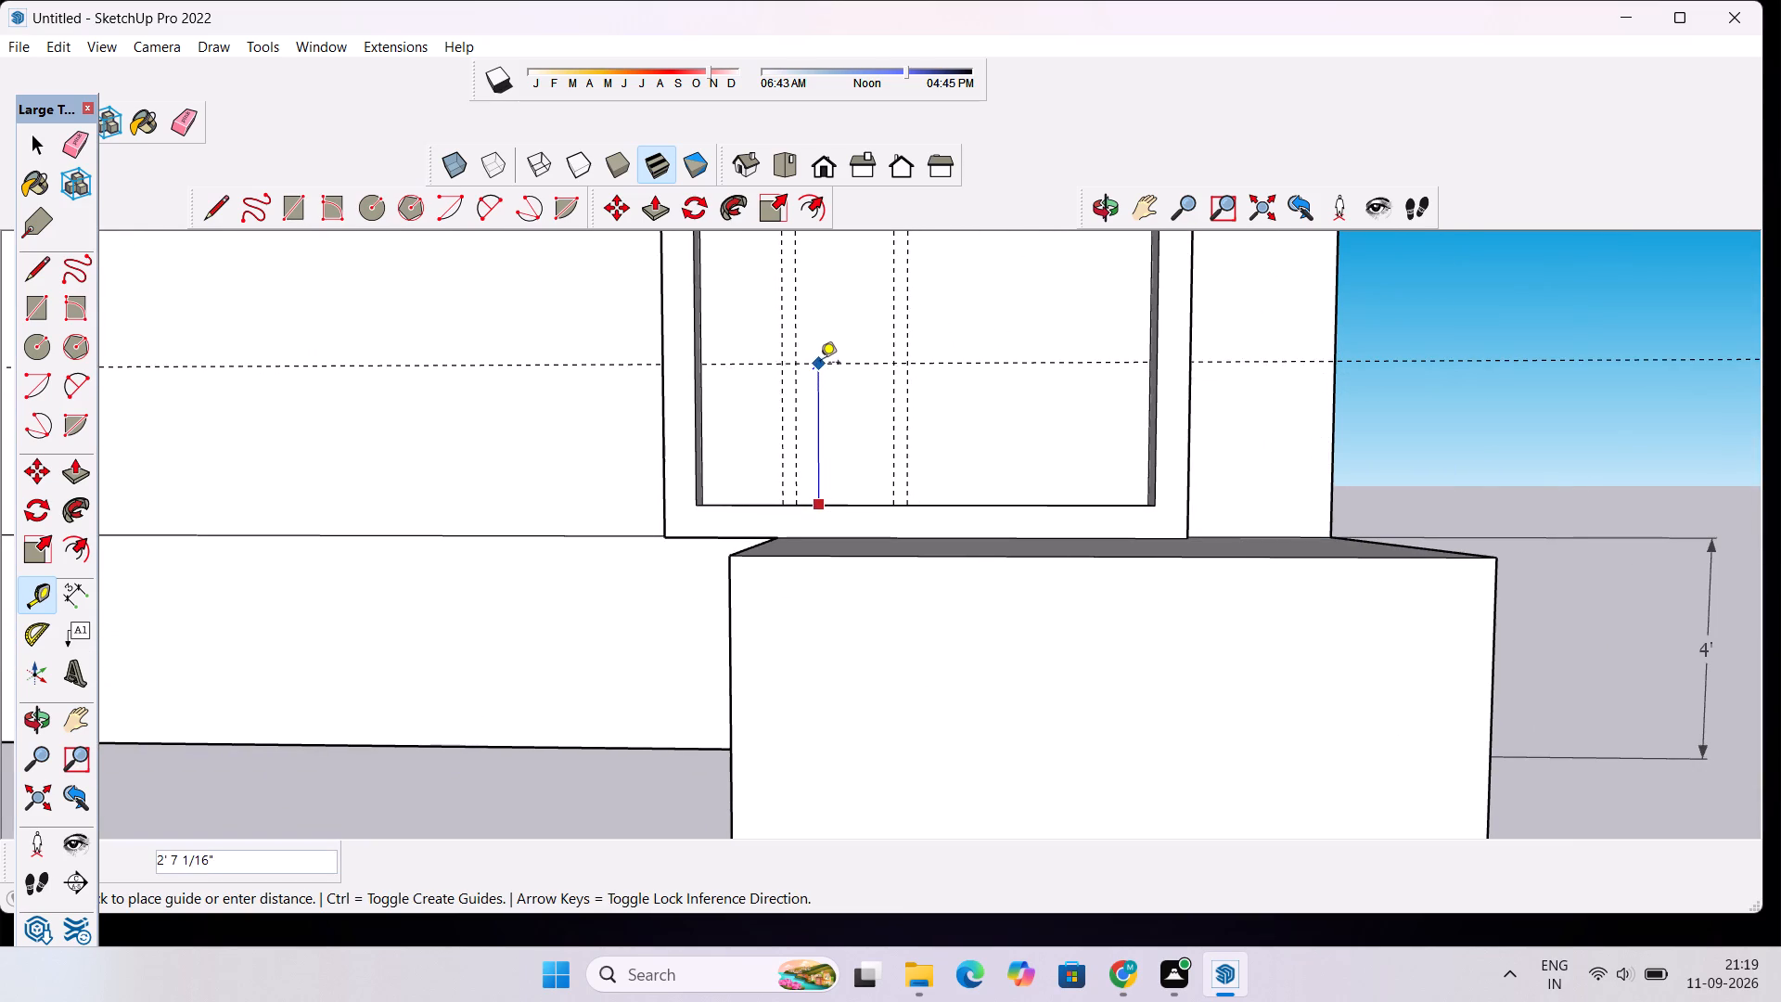
scroll(820, 364, "down", 14)
scroll(820, 341, "up", 4)
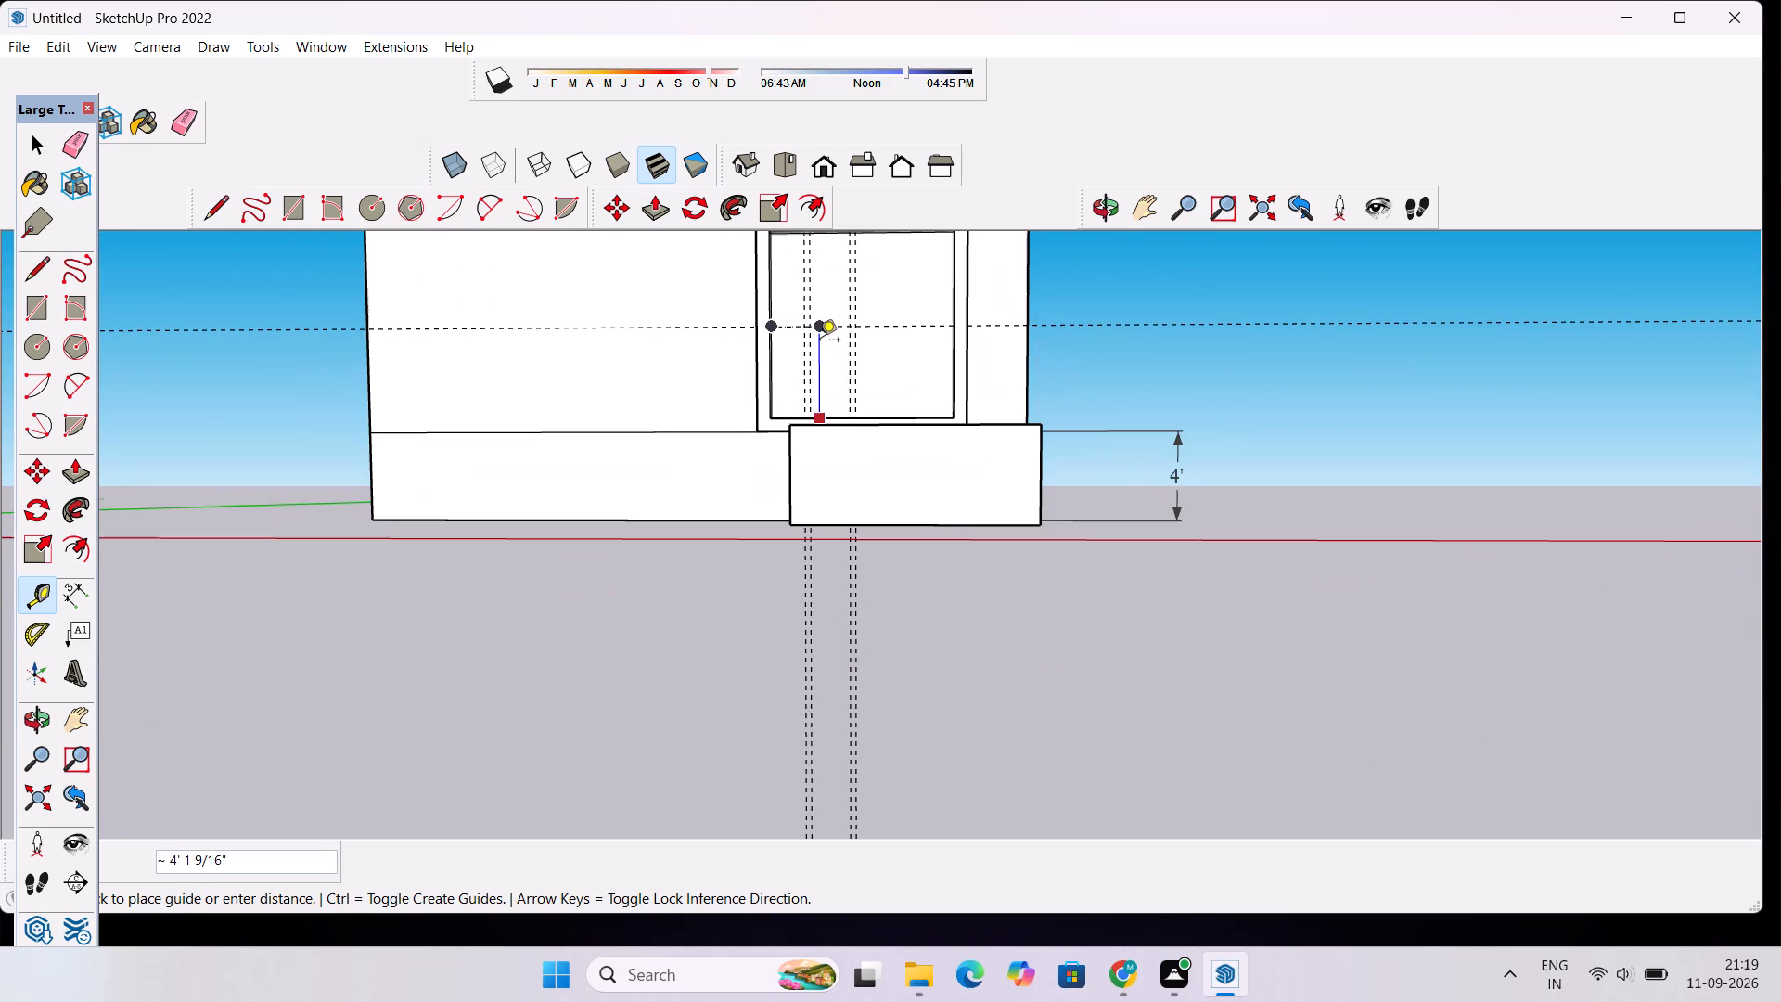
scroll(820, 341, "up", 6)
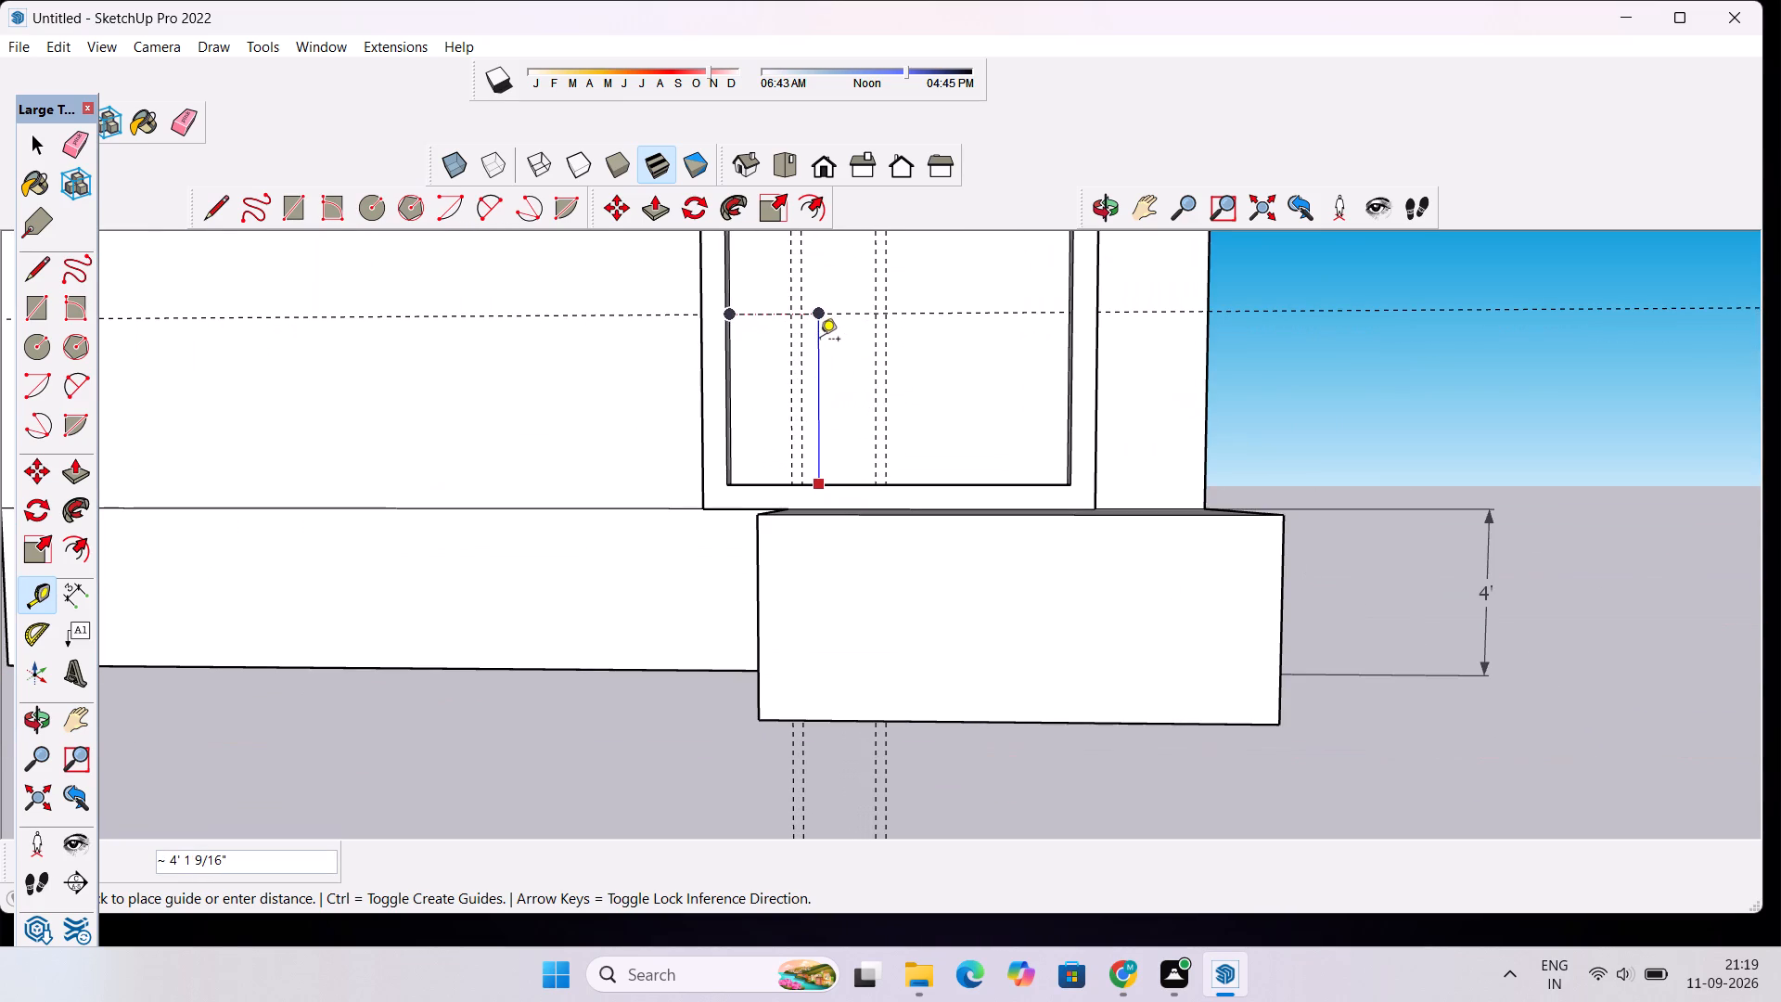
type("3.5'")
key("Return")
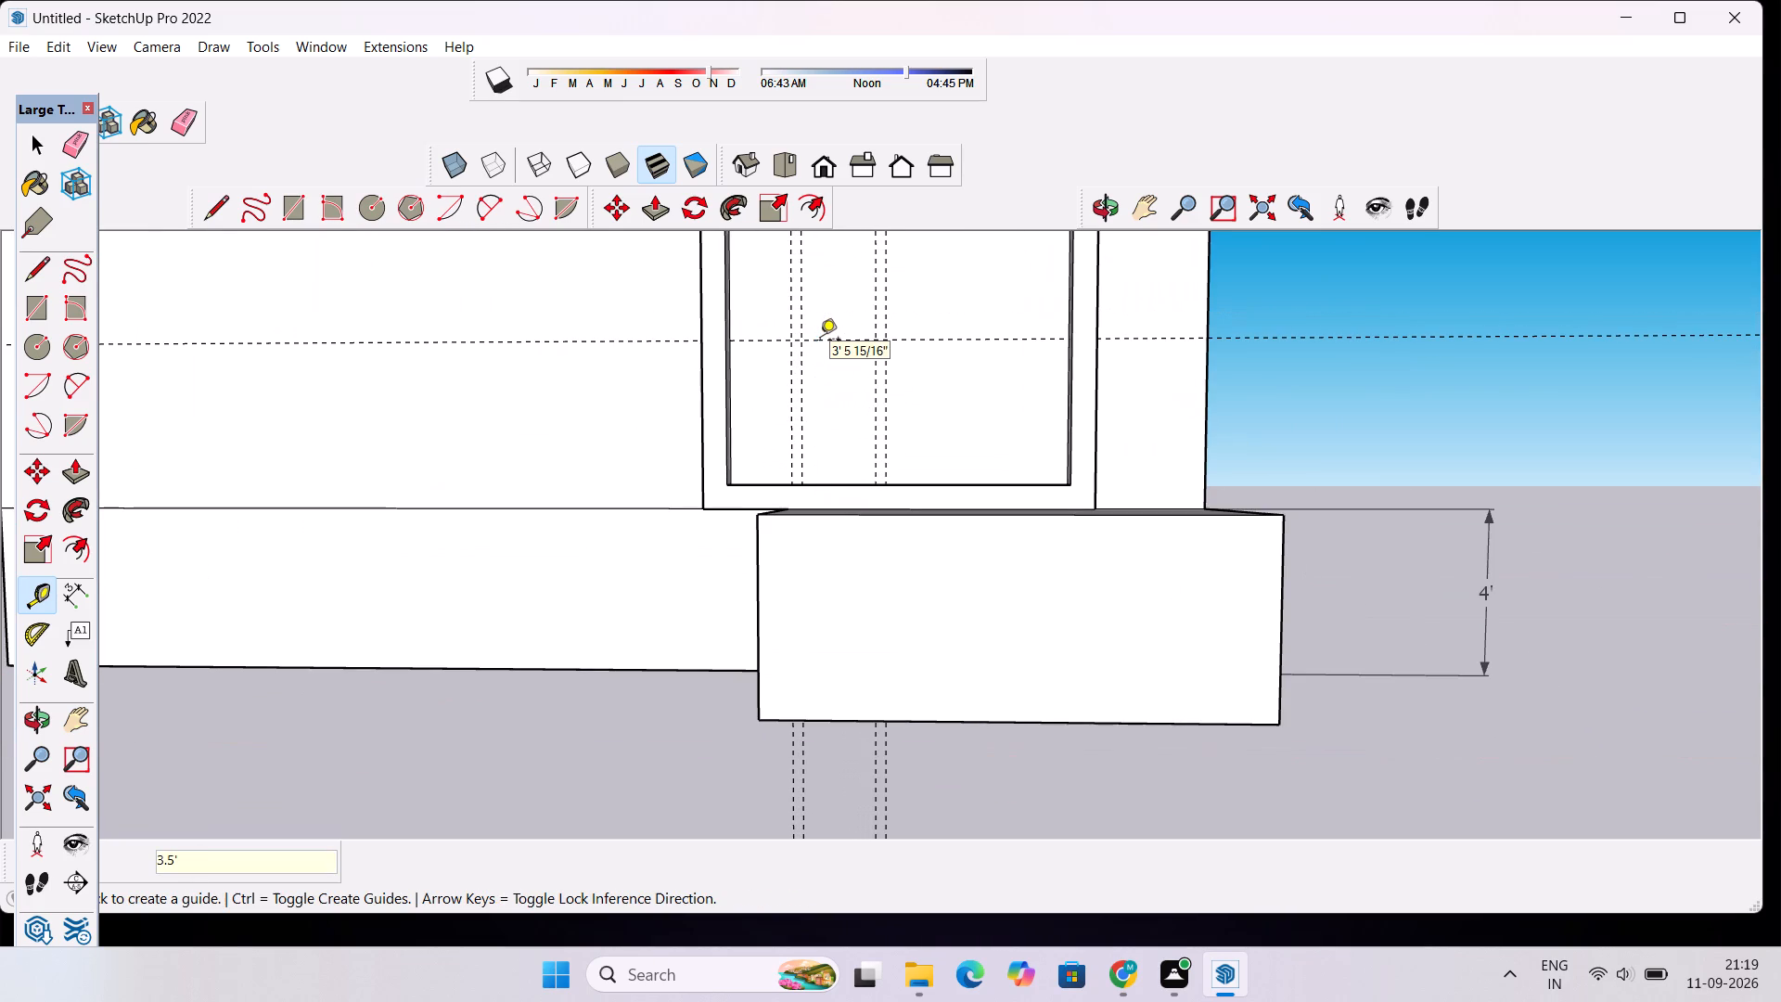
Examine the guides in the lower opening from above the ledge and from the front.
left_click(1109, 204)
left_click_drag(1004, 389, 975, 726)
scroll(899, 379, "up", 5)
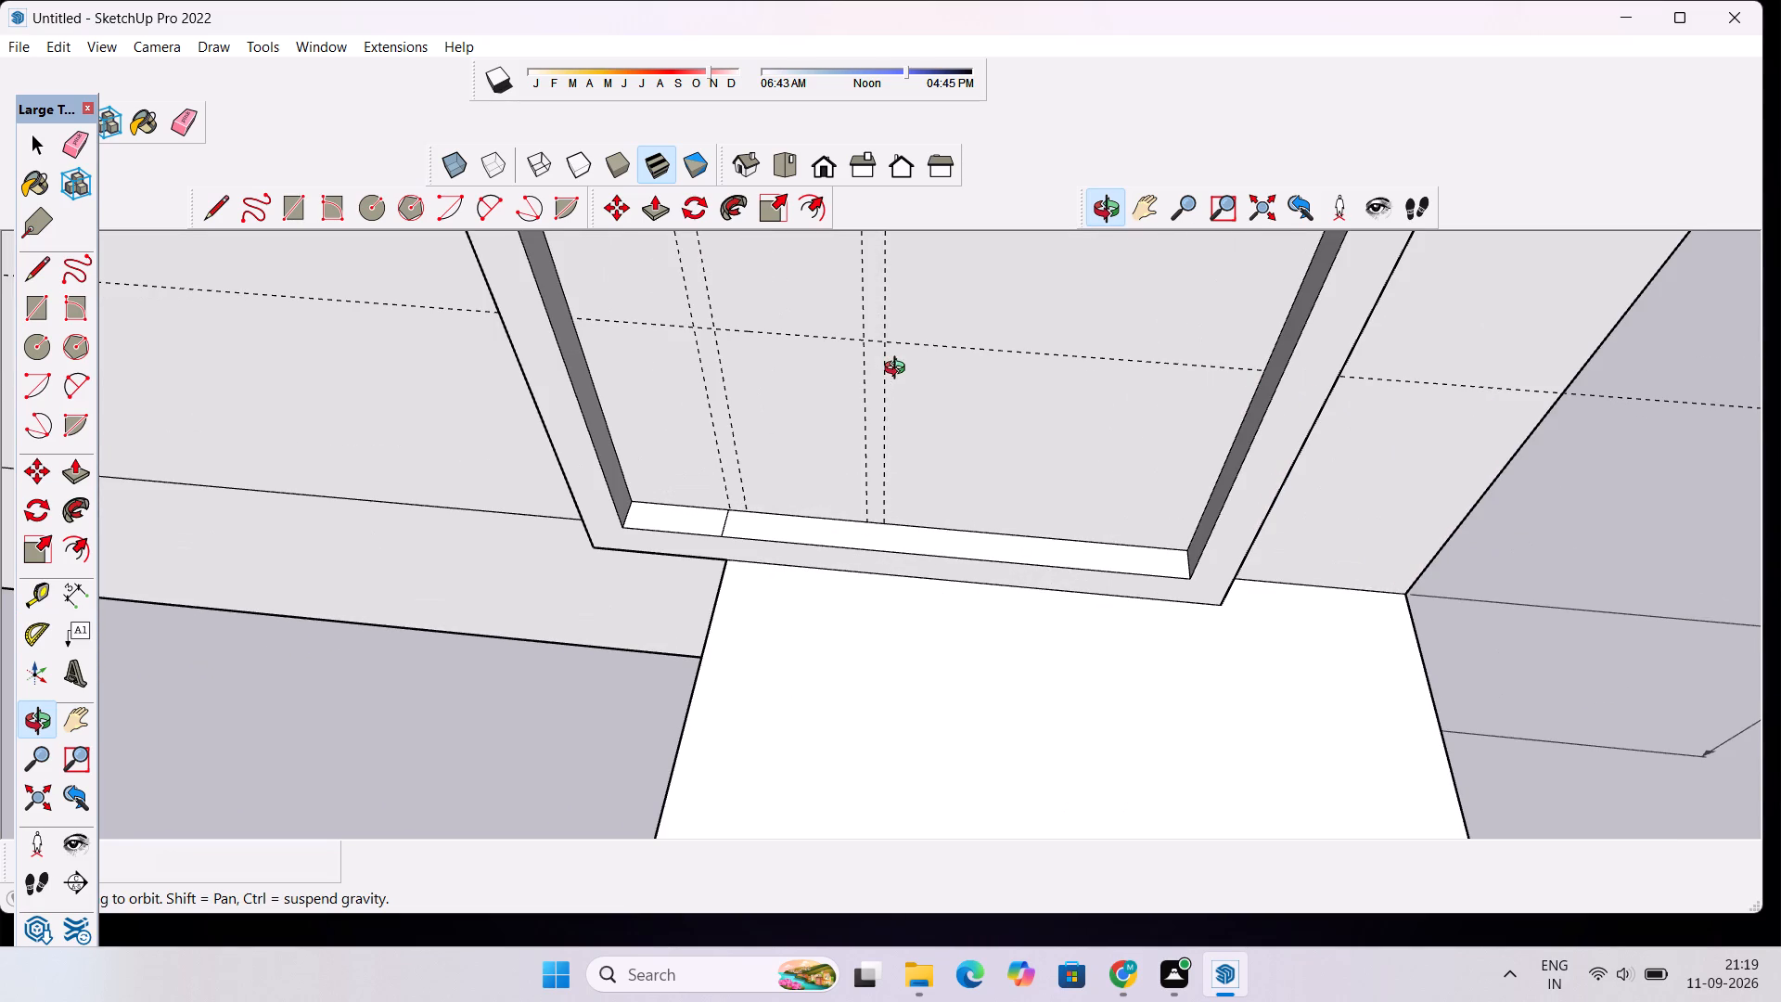
scroll(861, 381, "down", 15)
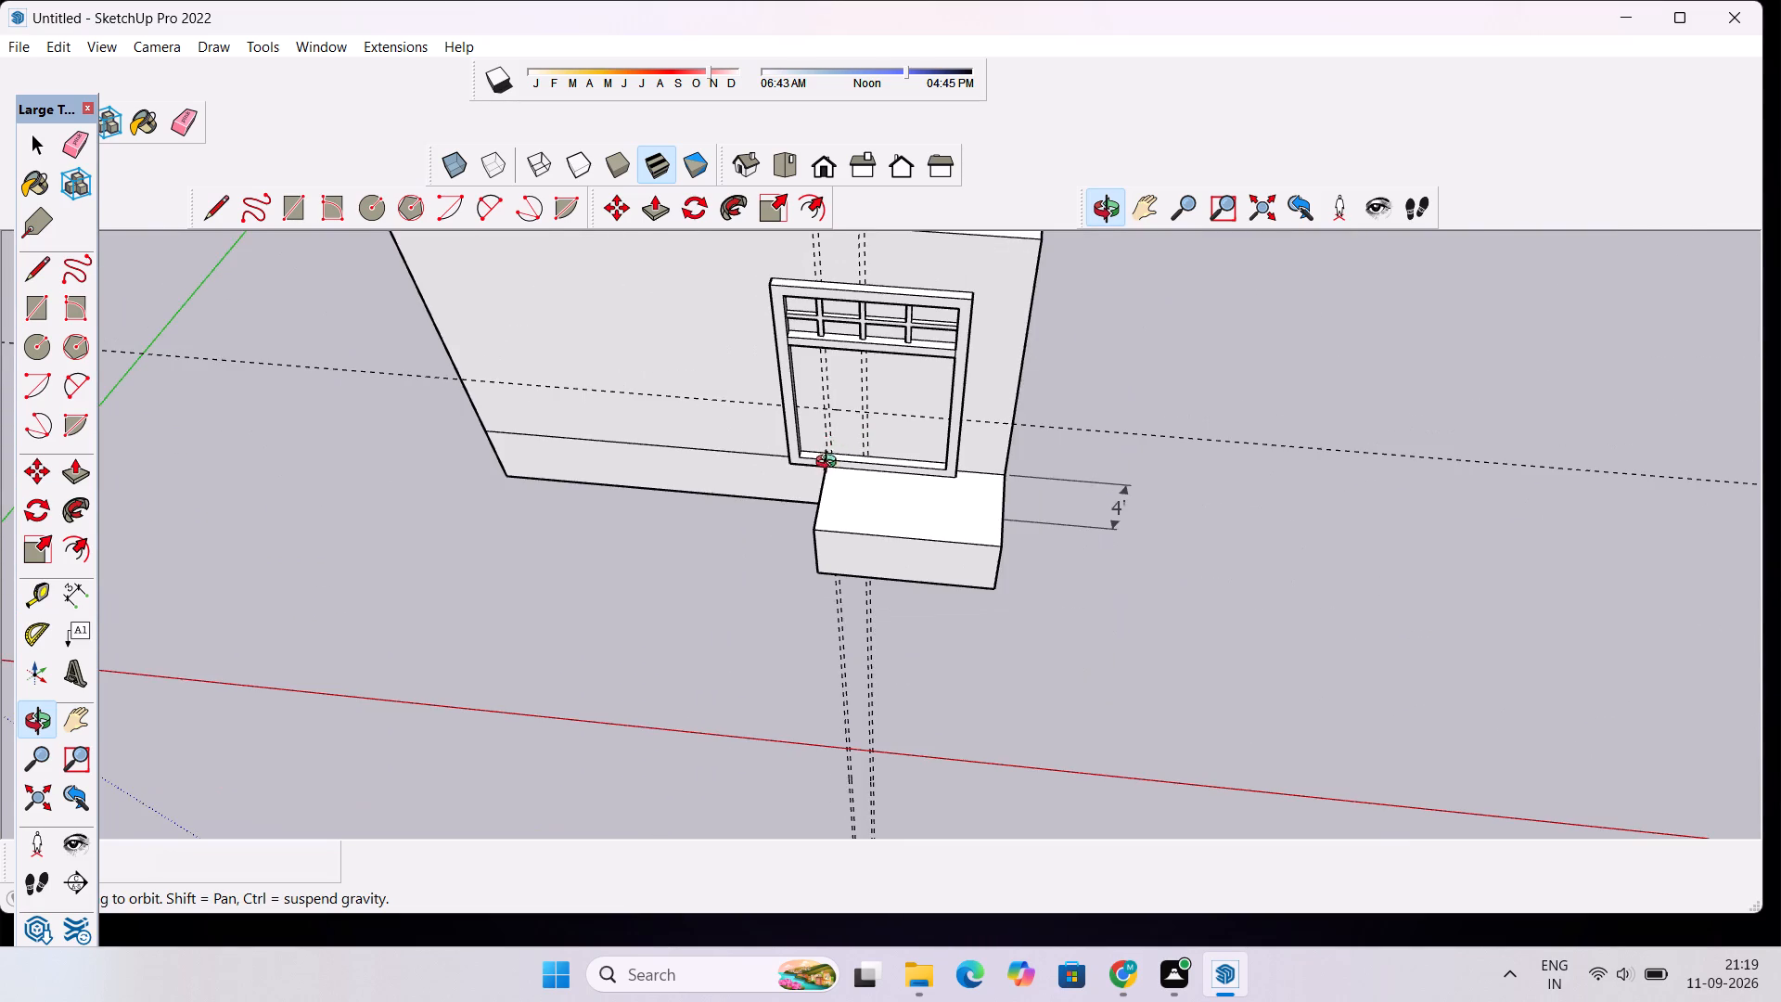
left_click_drag(831, 459, 852, 326)
scroll(843, 289, "up", 11)
left_click_drag(858, 558, 867, 342)
scroll(861, 463, "down", 4)
scroll(842, 700, "up", 6)
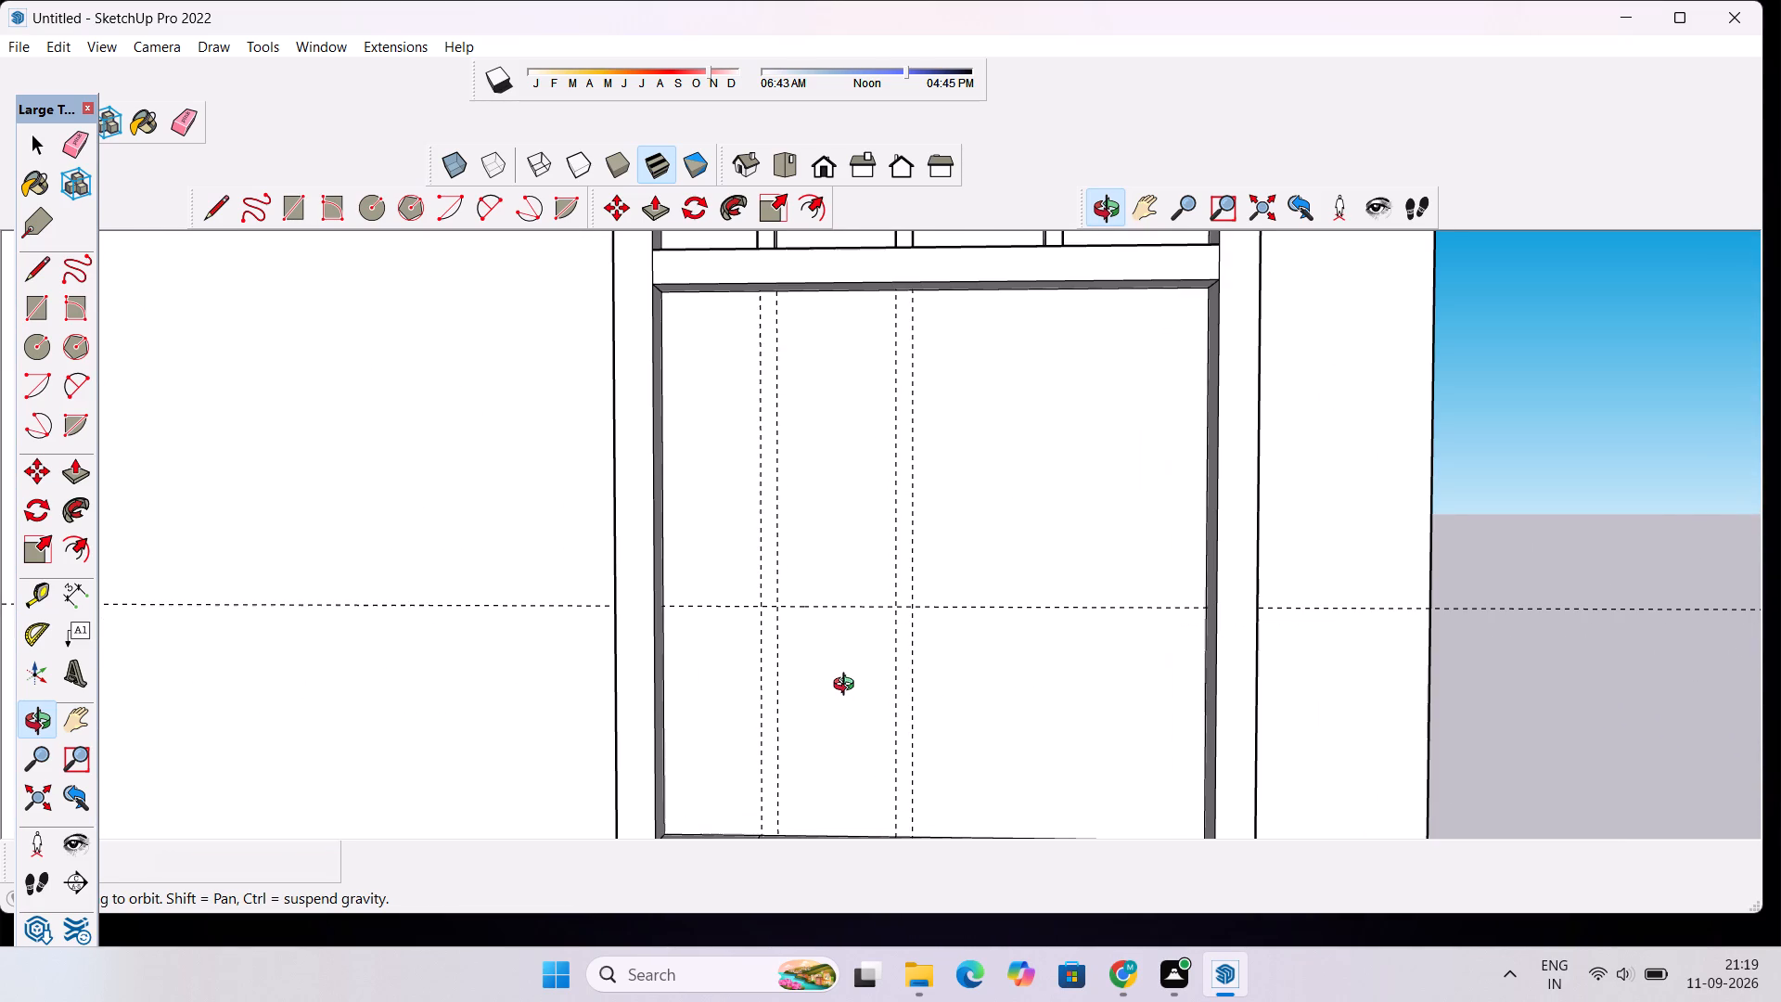
Offset a horizontal guide 2" above the lower opening's existing horizontal guide.
key("t")
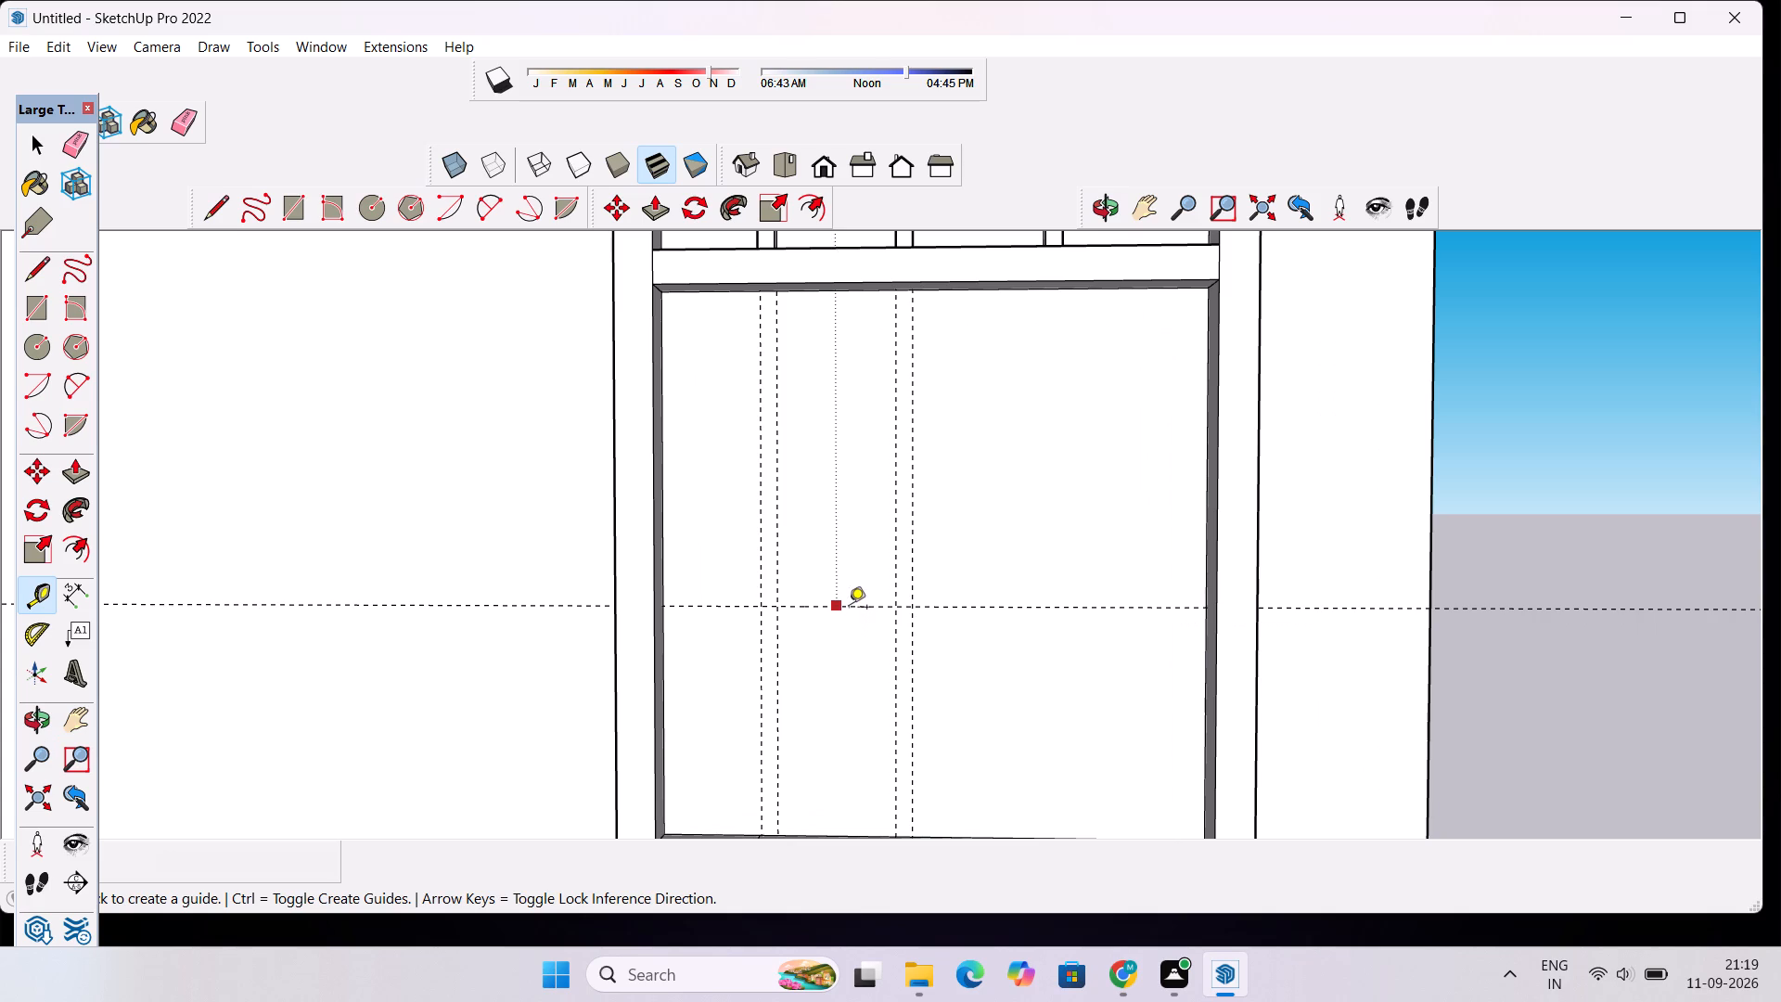
left_click(849, 609)
key("space")
key("t")
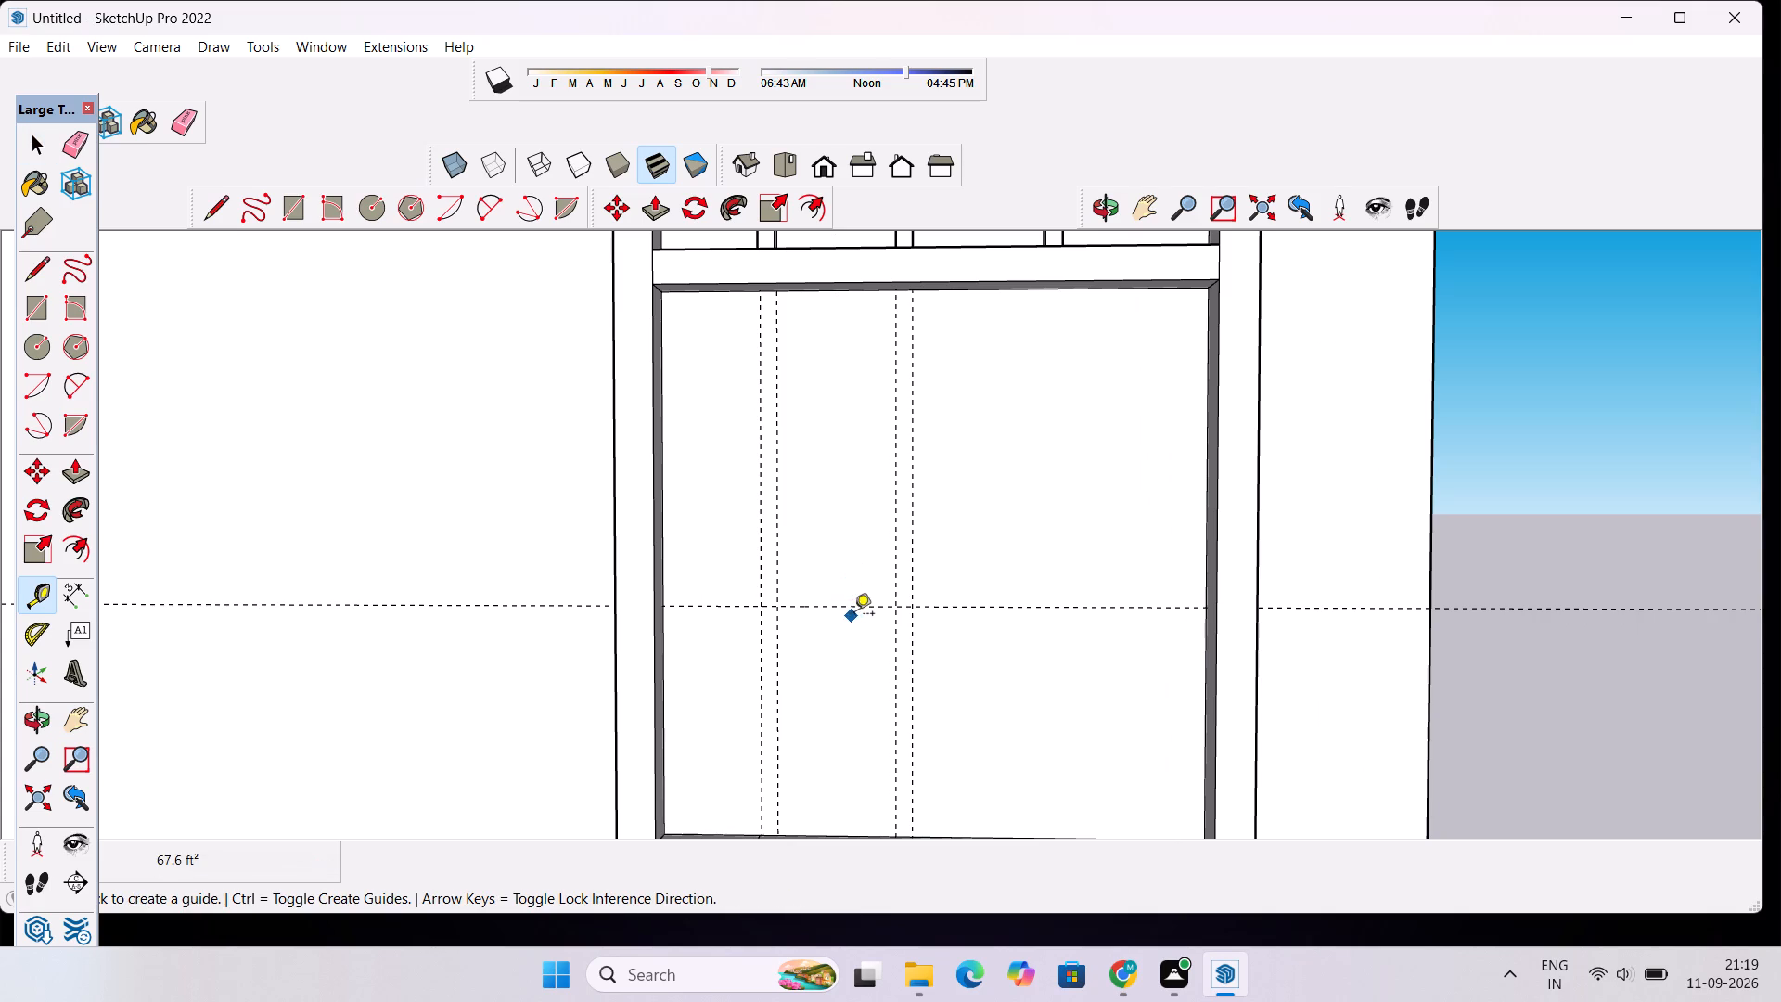
left_click(856, 610)
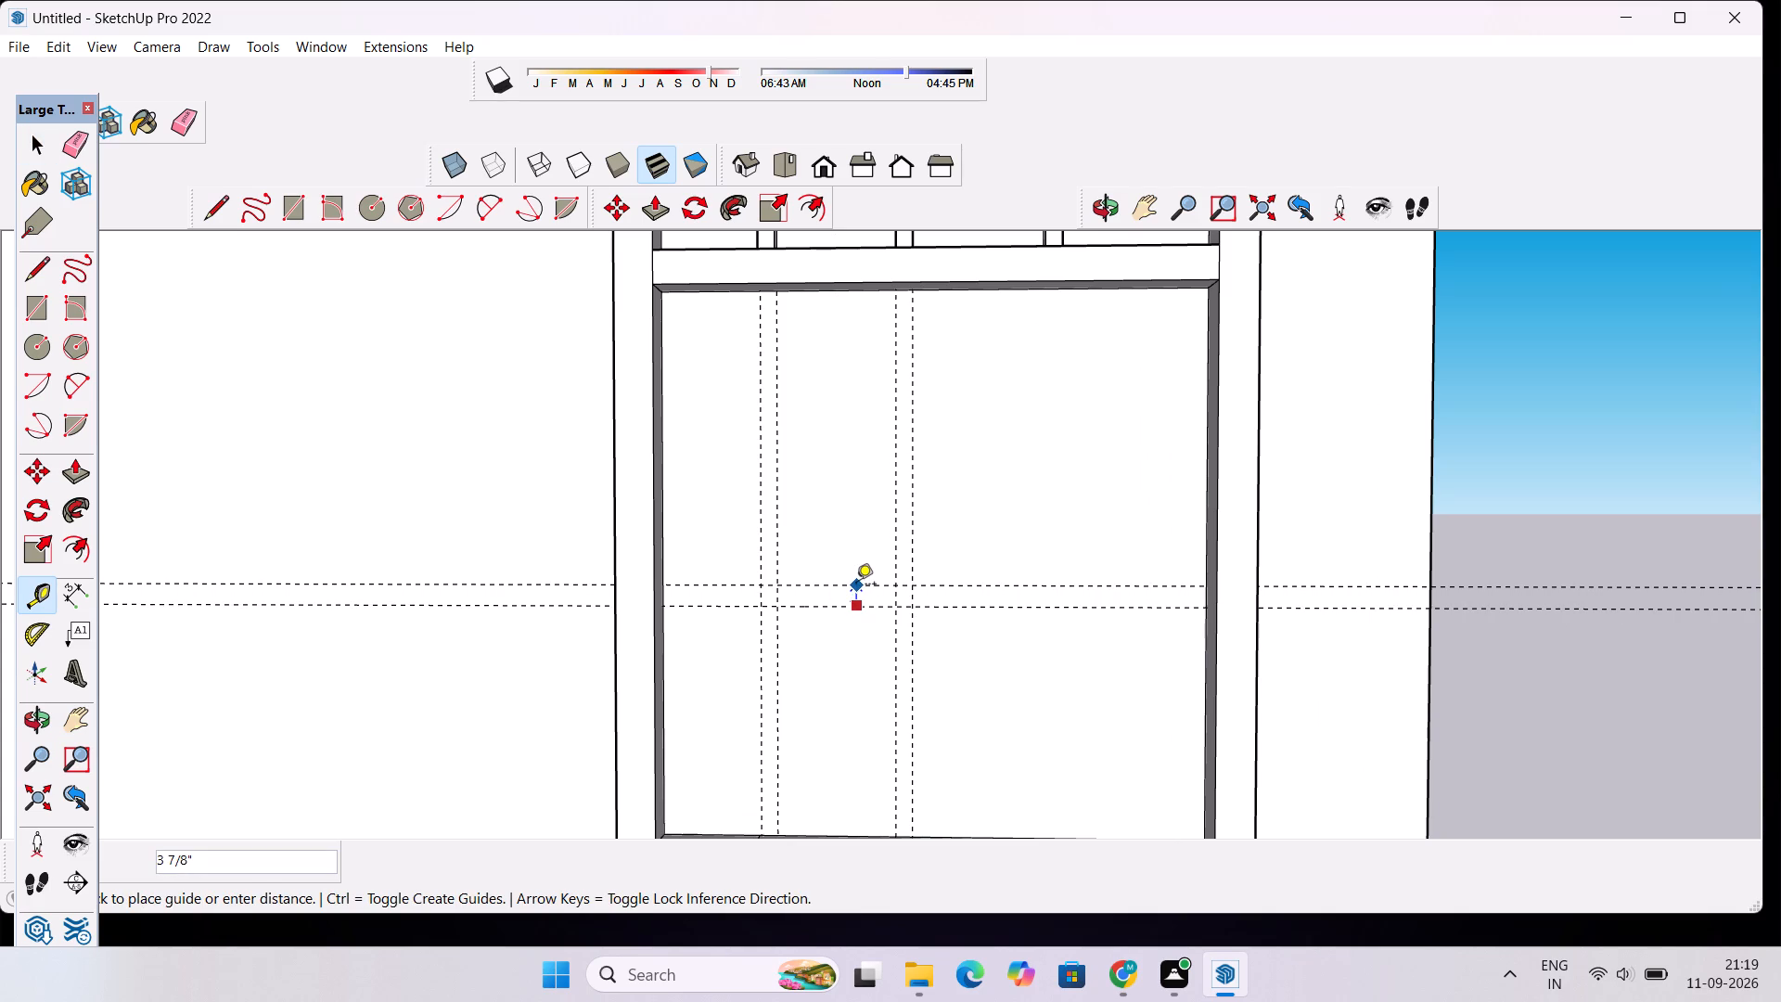
type("2\"")
key("Return")
Offset a horizontal guide 1.5' above the upper guide of the horizontal pair.
scroll(865, 602, "up", 1)
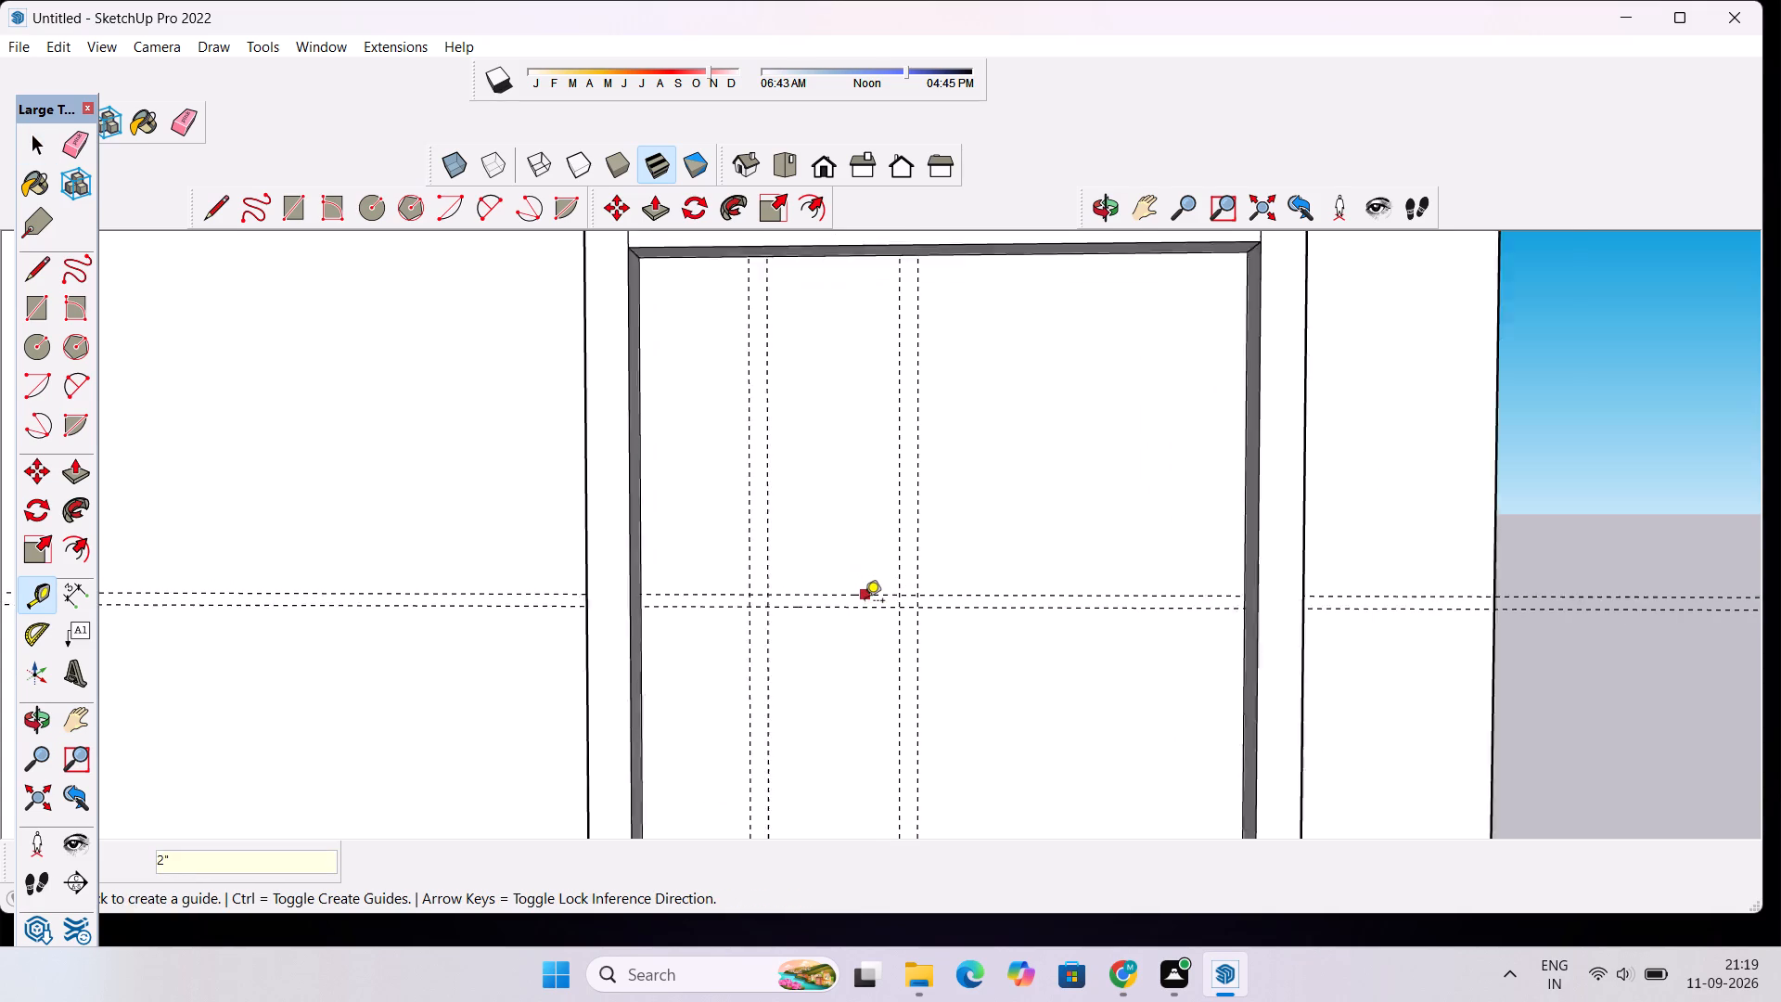
scroll(865, 602, "up", 2)
left_click(867, 595)
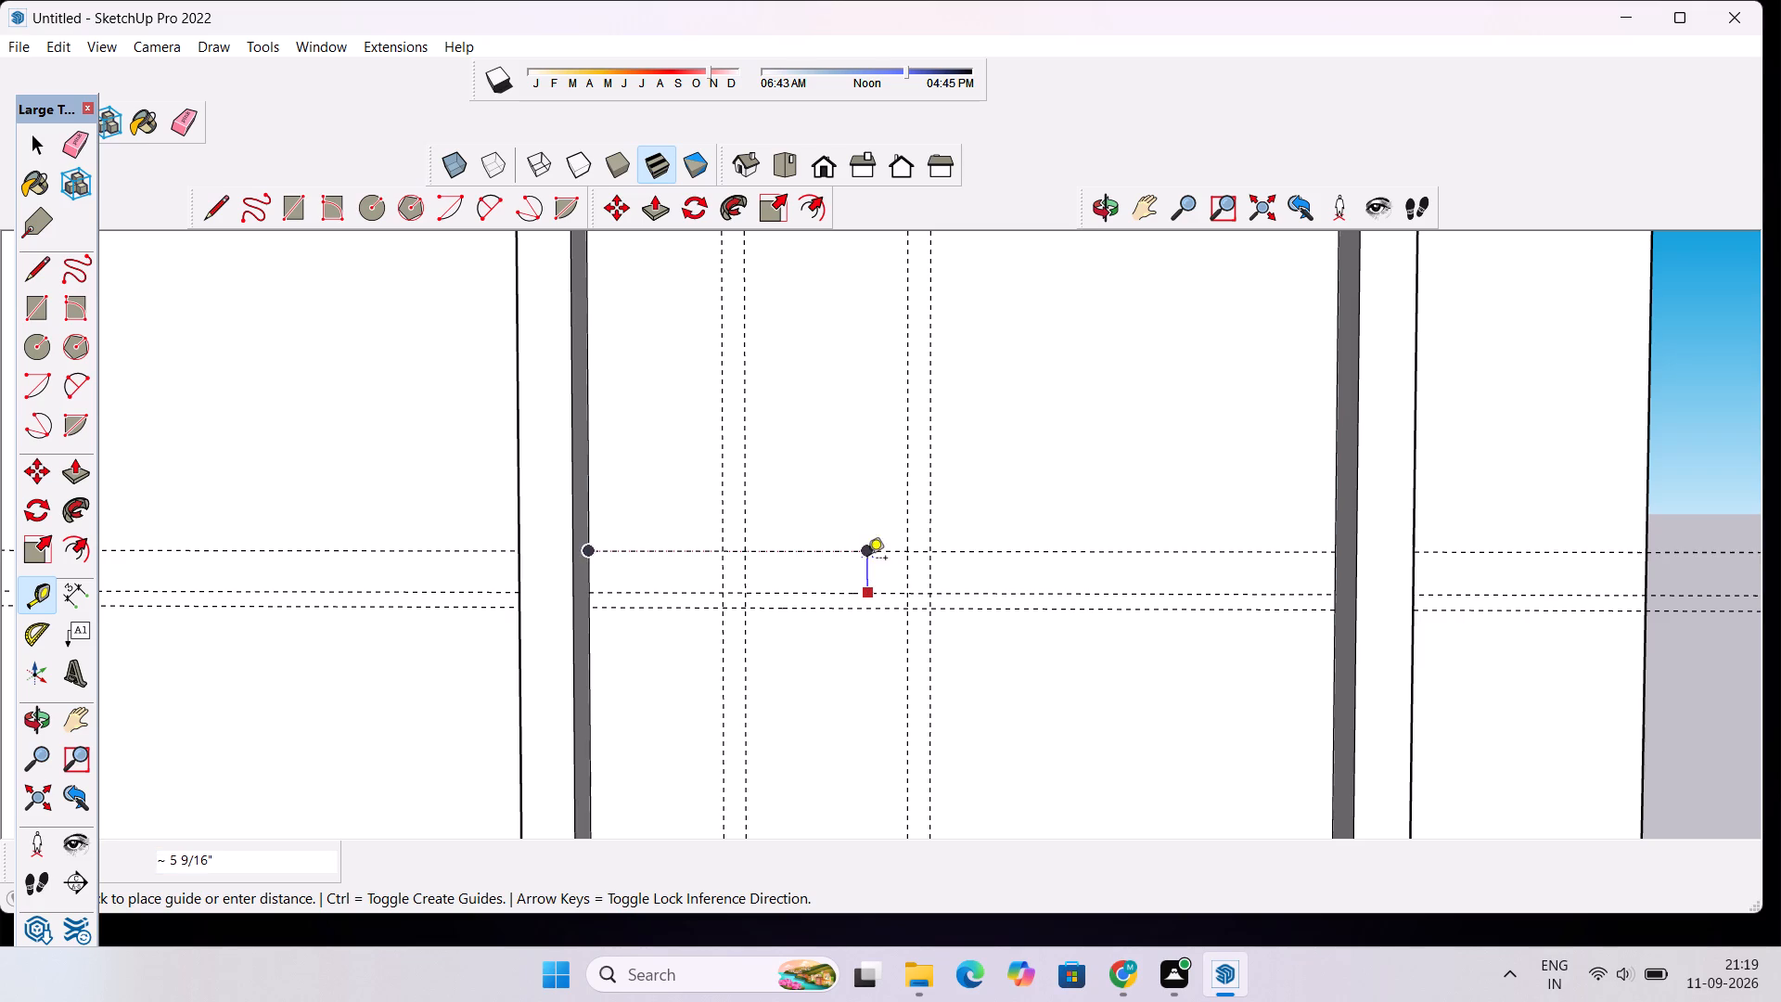
scroll(867, 554, "down", 2)
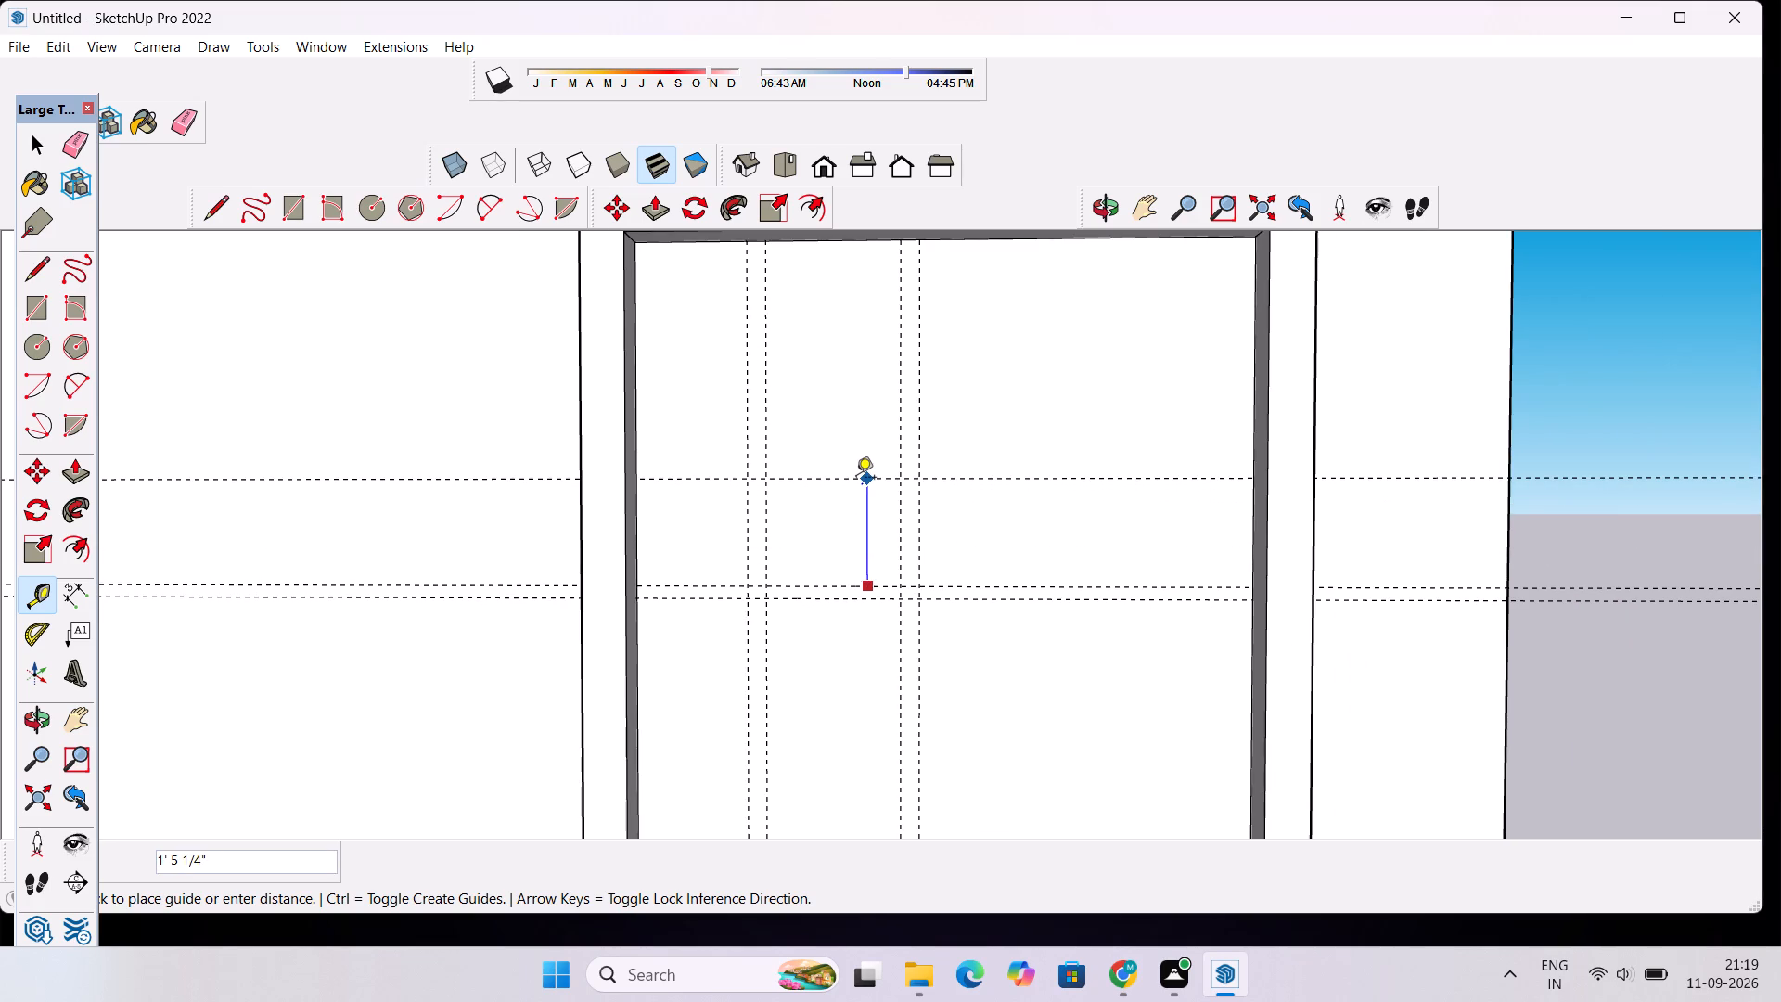
type("1.5")
key("apostrophe")
key("Return")
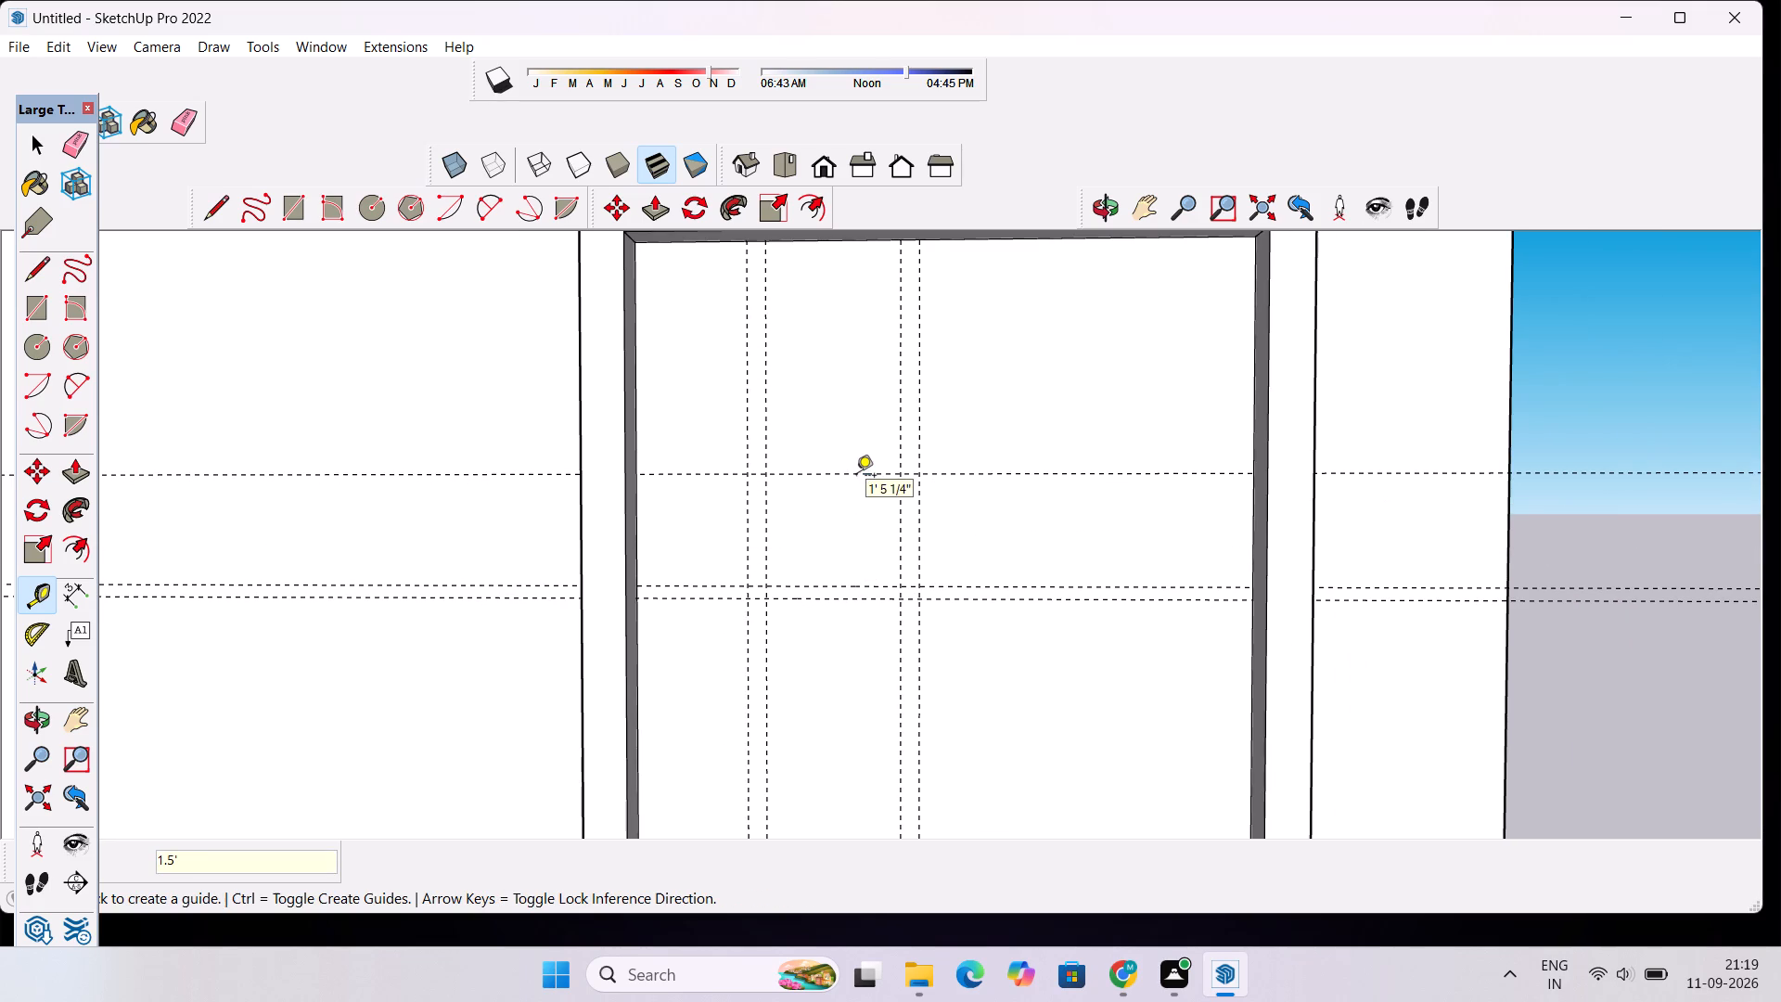
Offset another horizontal guide 2" above the topmost guide to complete the second horizontal pair.
left_click(885, 475)
type("2\"")
key("Return")
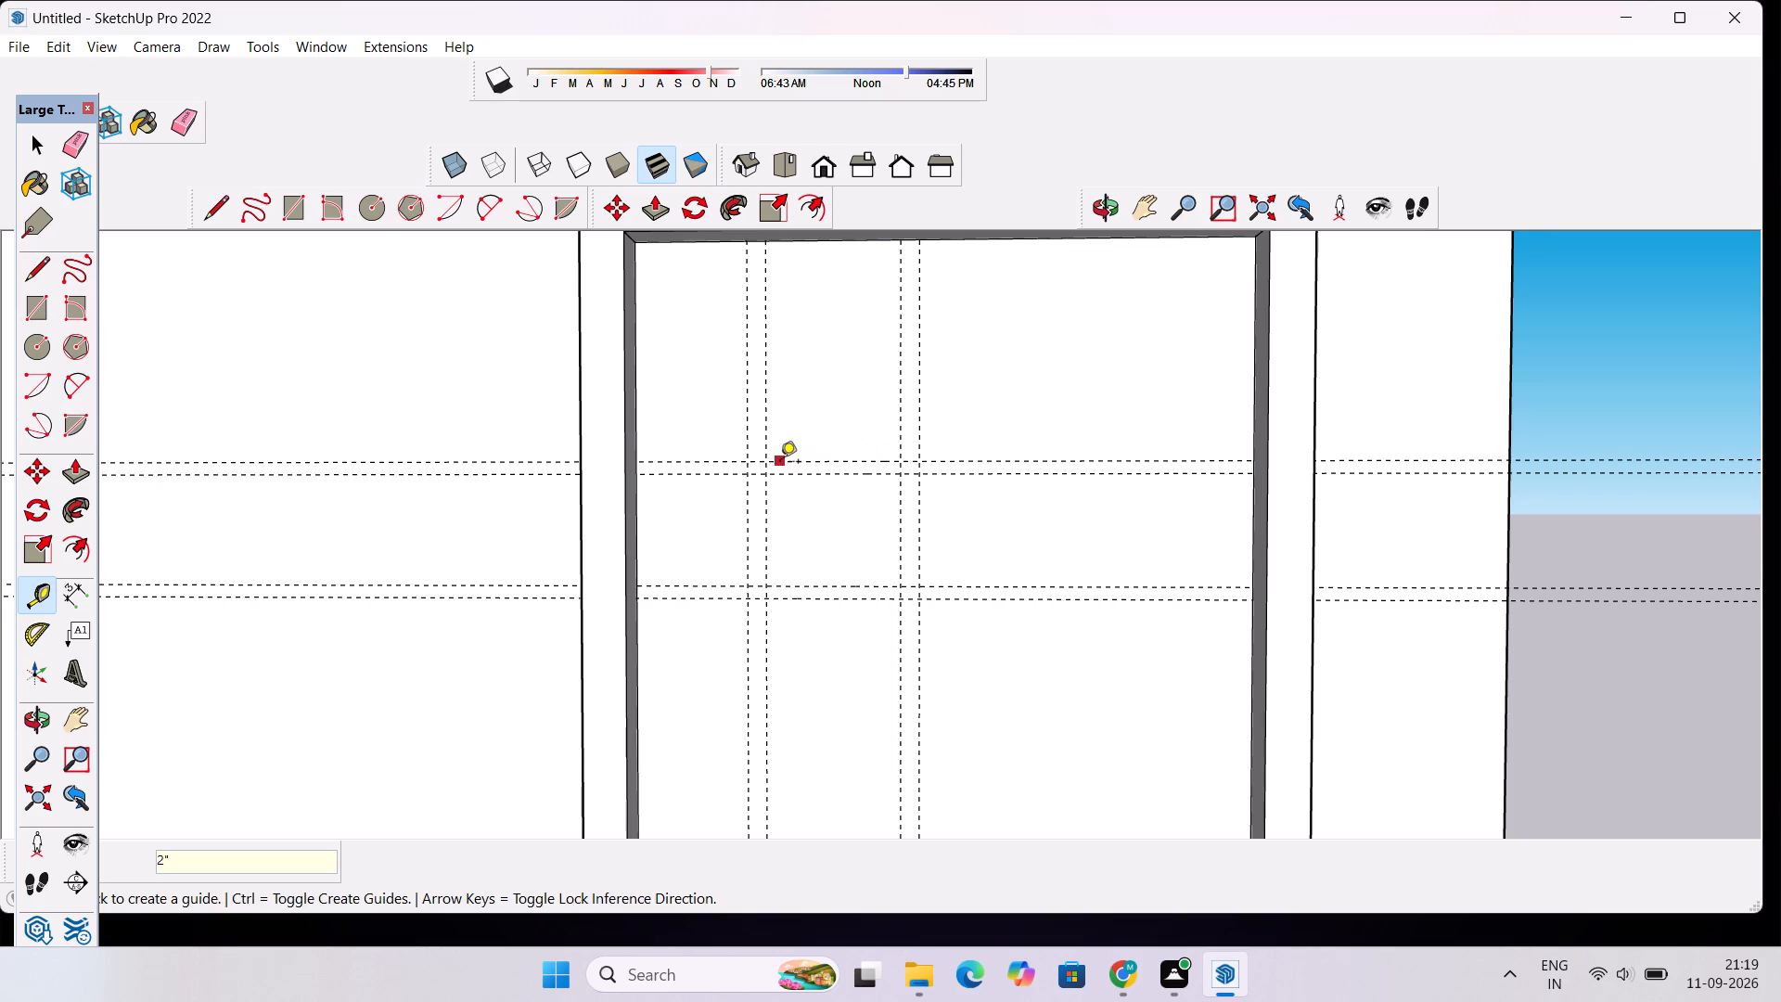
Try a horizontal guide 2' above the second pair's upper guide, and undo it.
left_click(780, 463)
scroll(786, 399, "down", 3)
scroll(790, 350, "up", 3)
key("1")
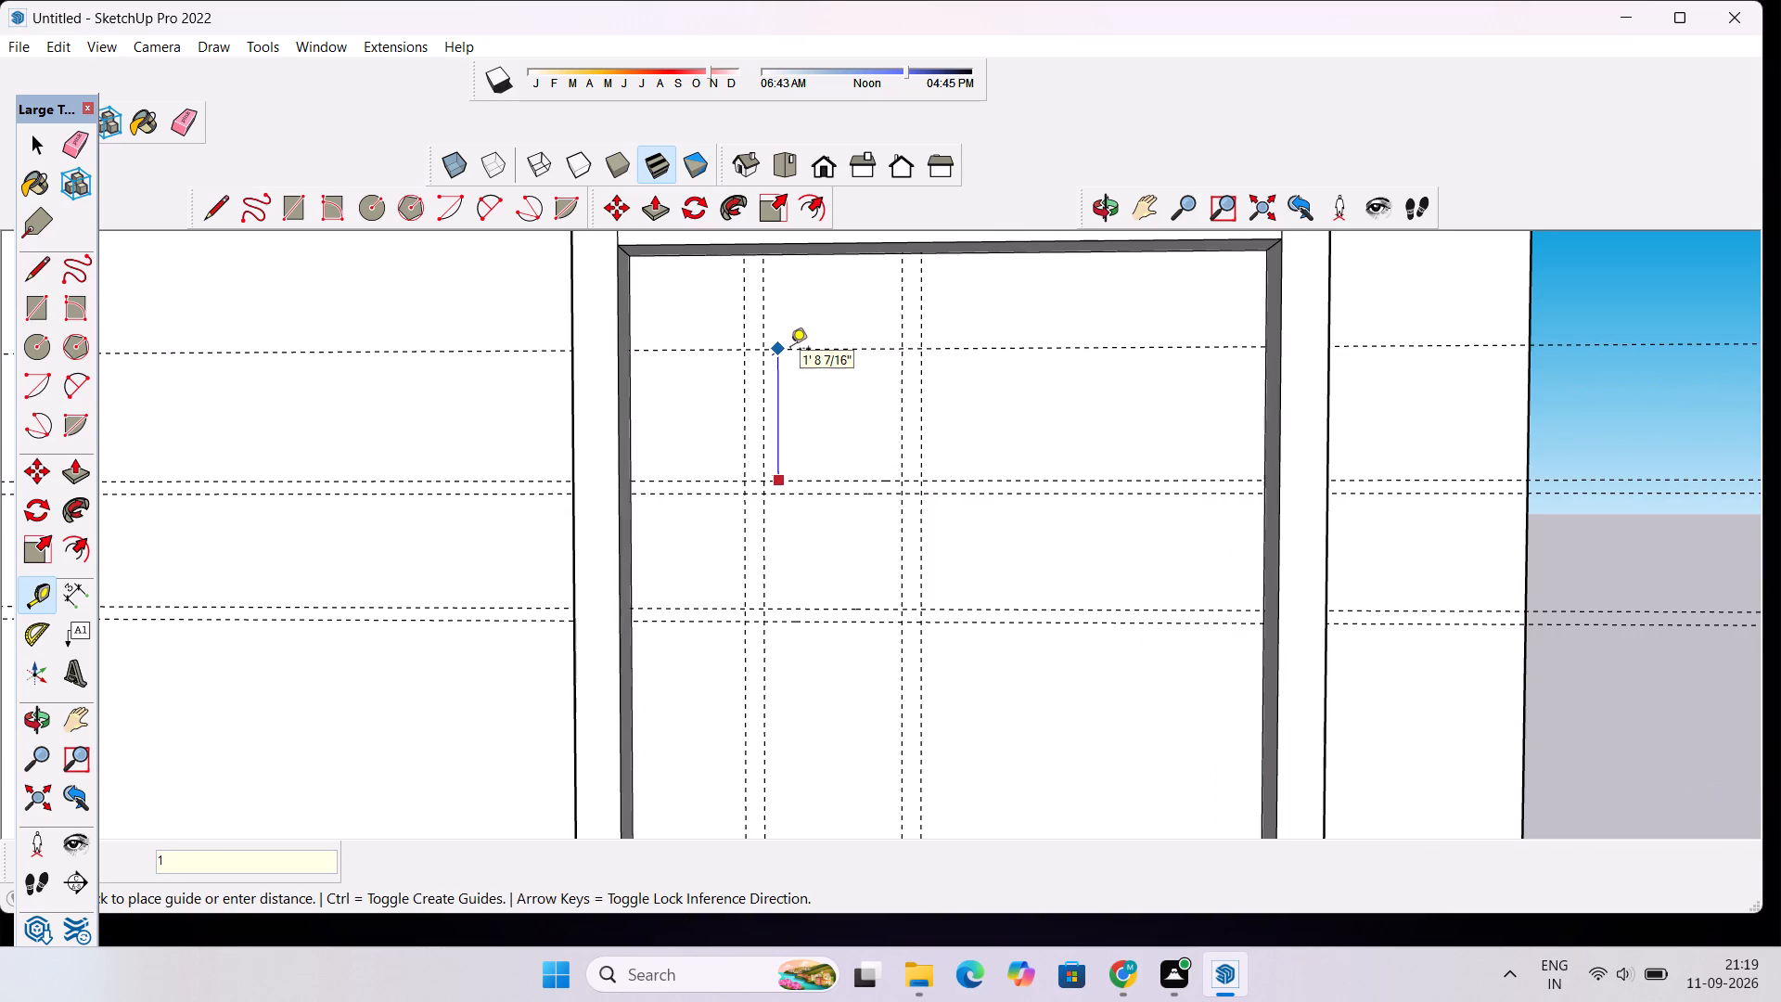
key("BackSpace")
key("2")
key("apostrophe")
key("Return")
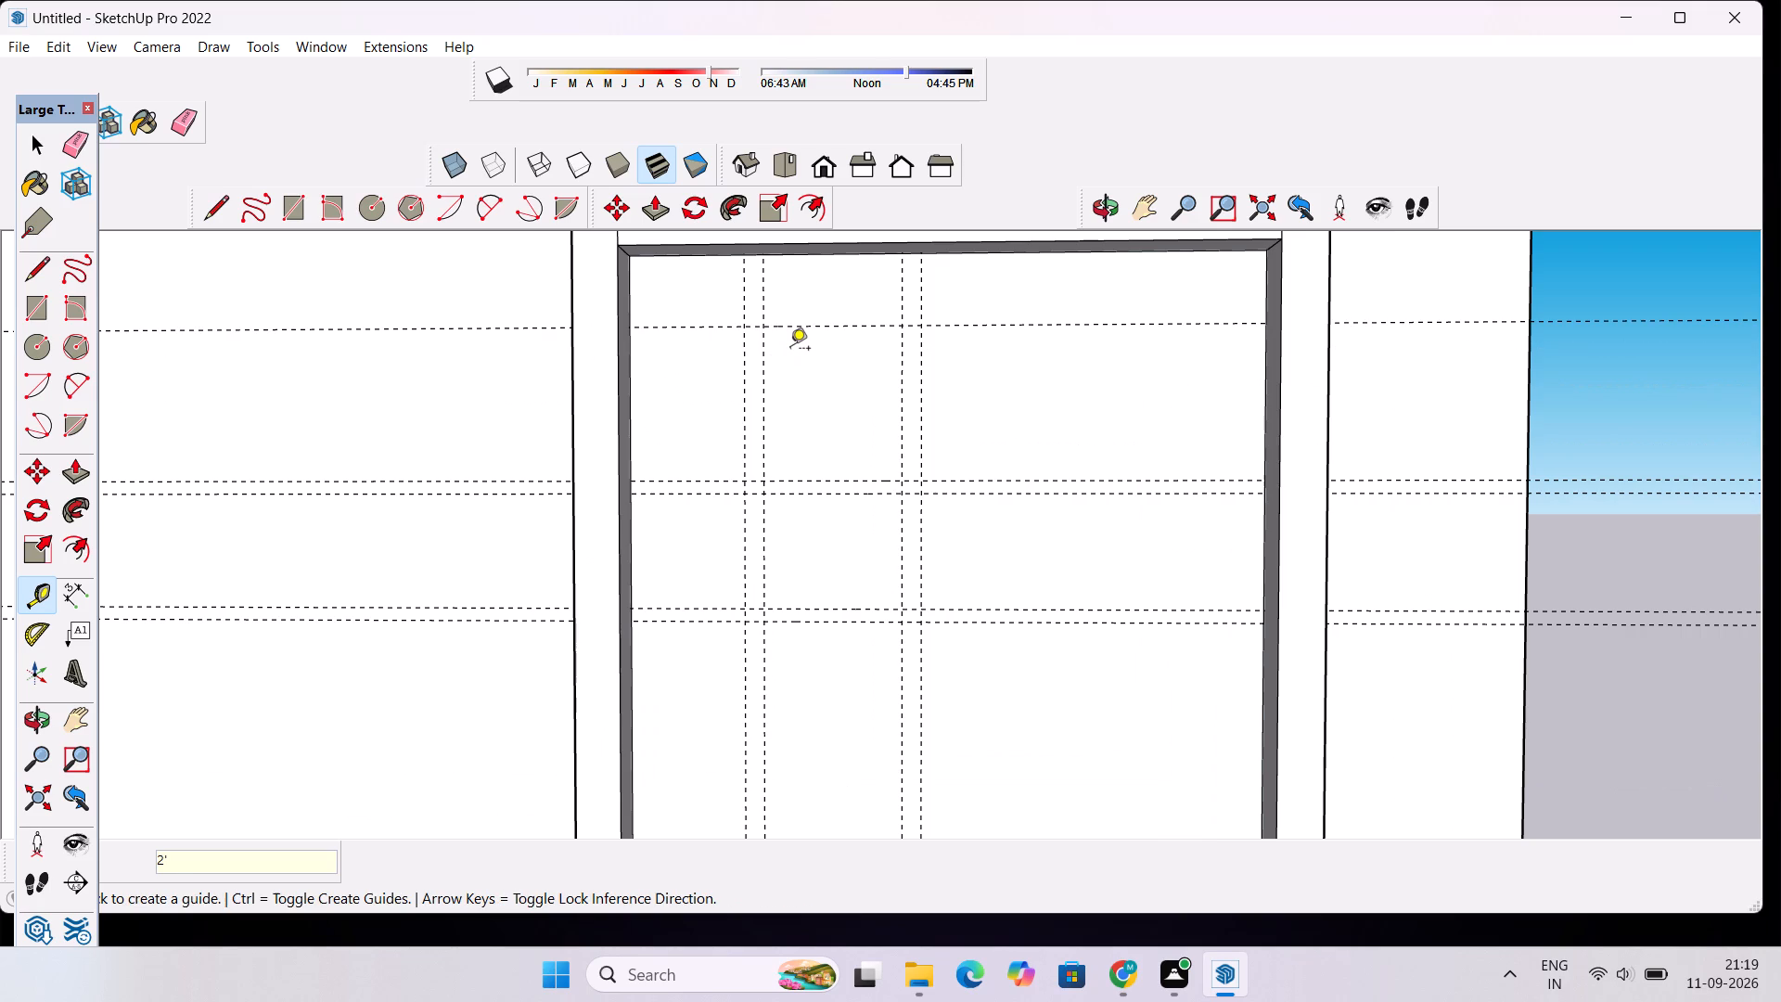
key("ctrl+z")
Offset a horizontal guide 1.5' above the second pair's upper guide.
left_click(831, 479)
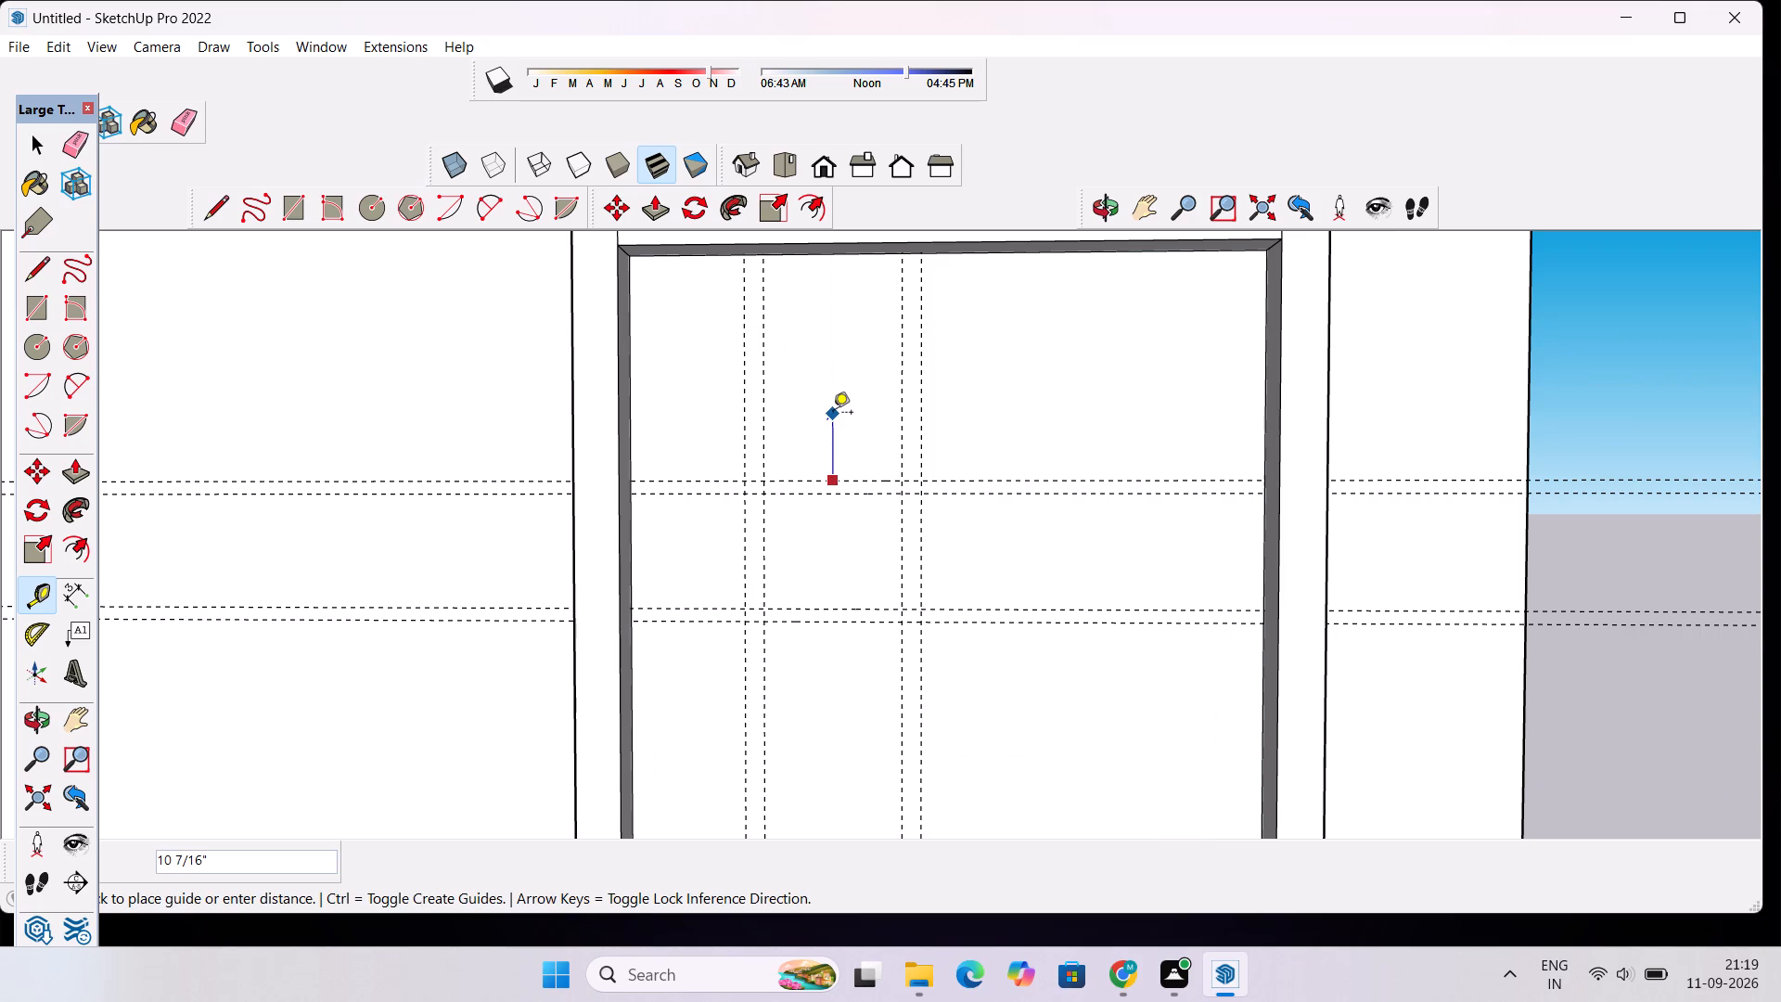
key("space")
key("t")
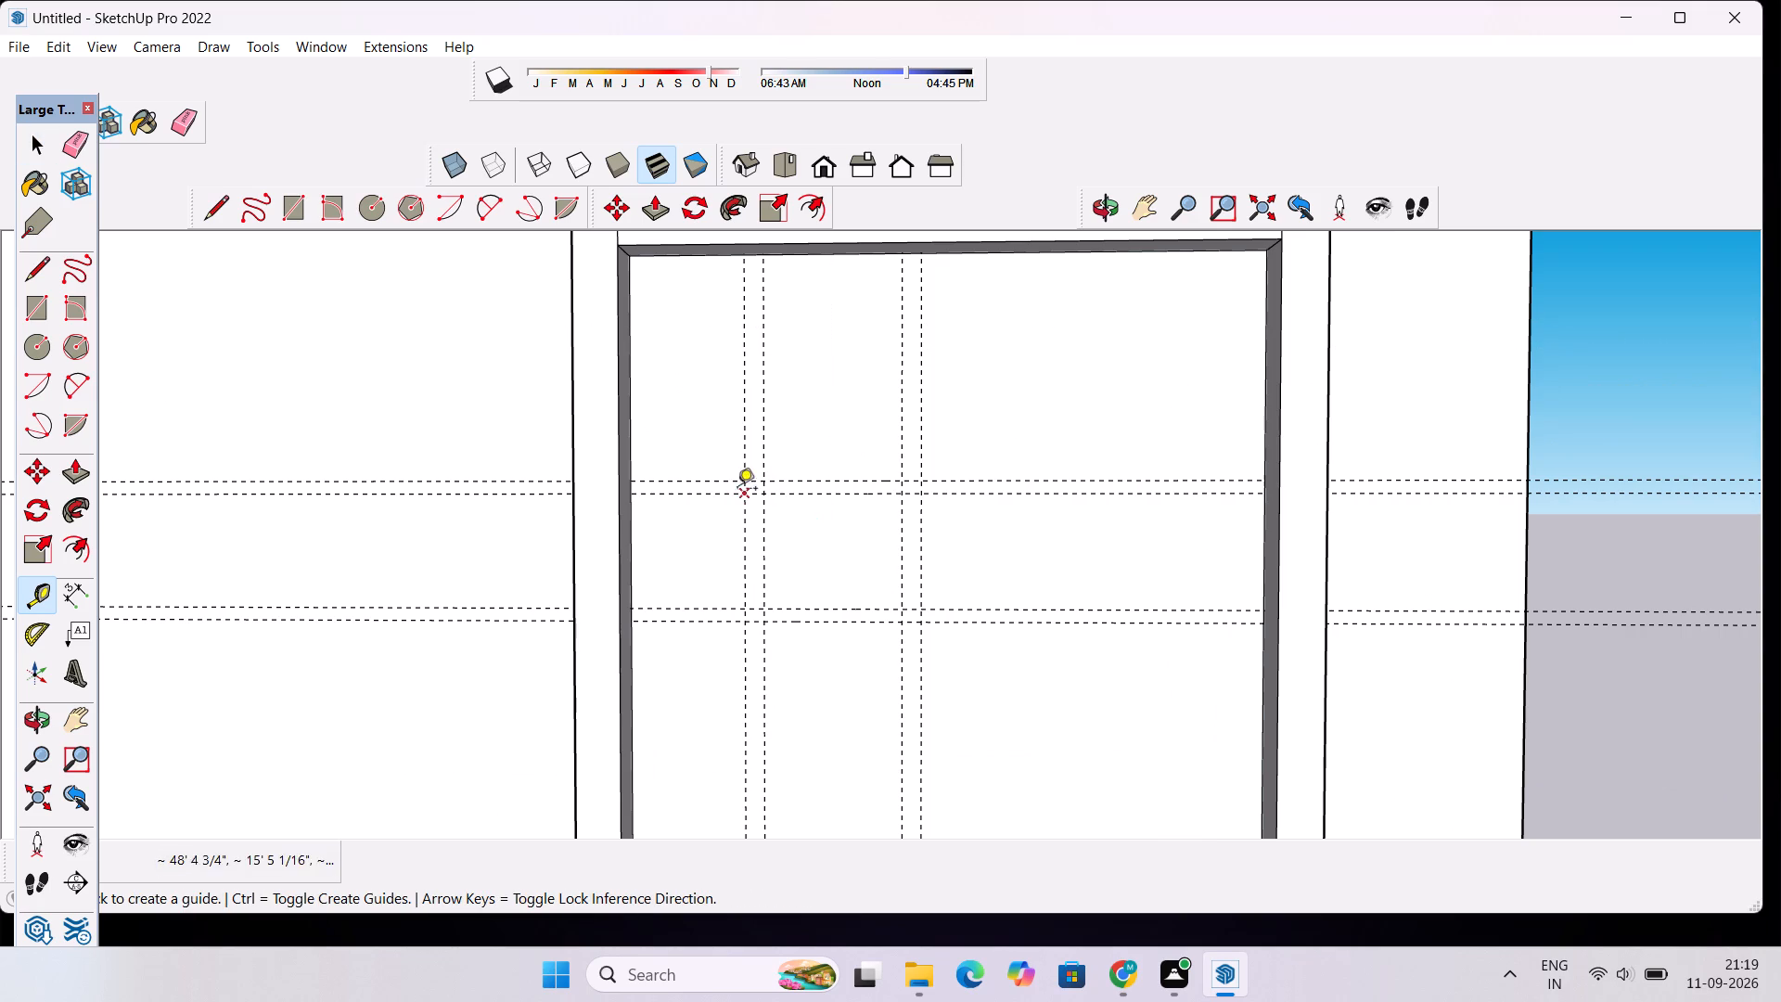
left_click(724, 482)
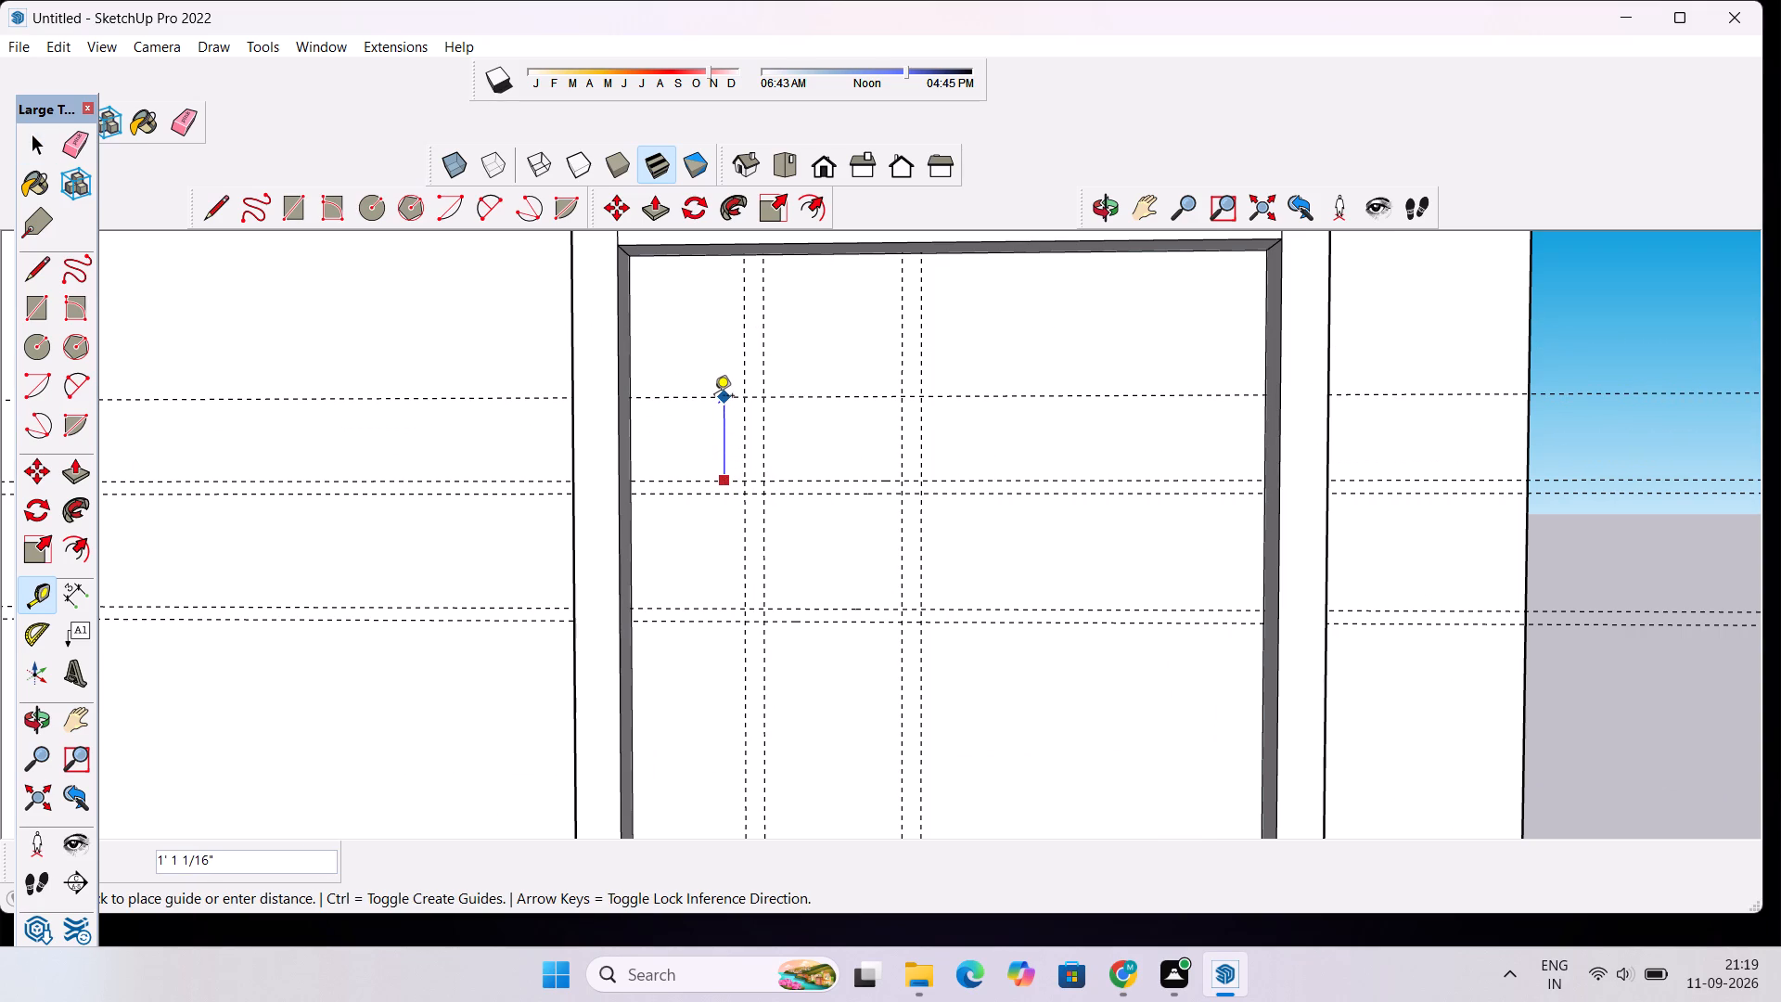
type("1.5'")
key("Return")
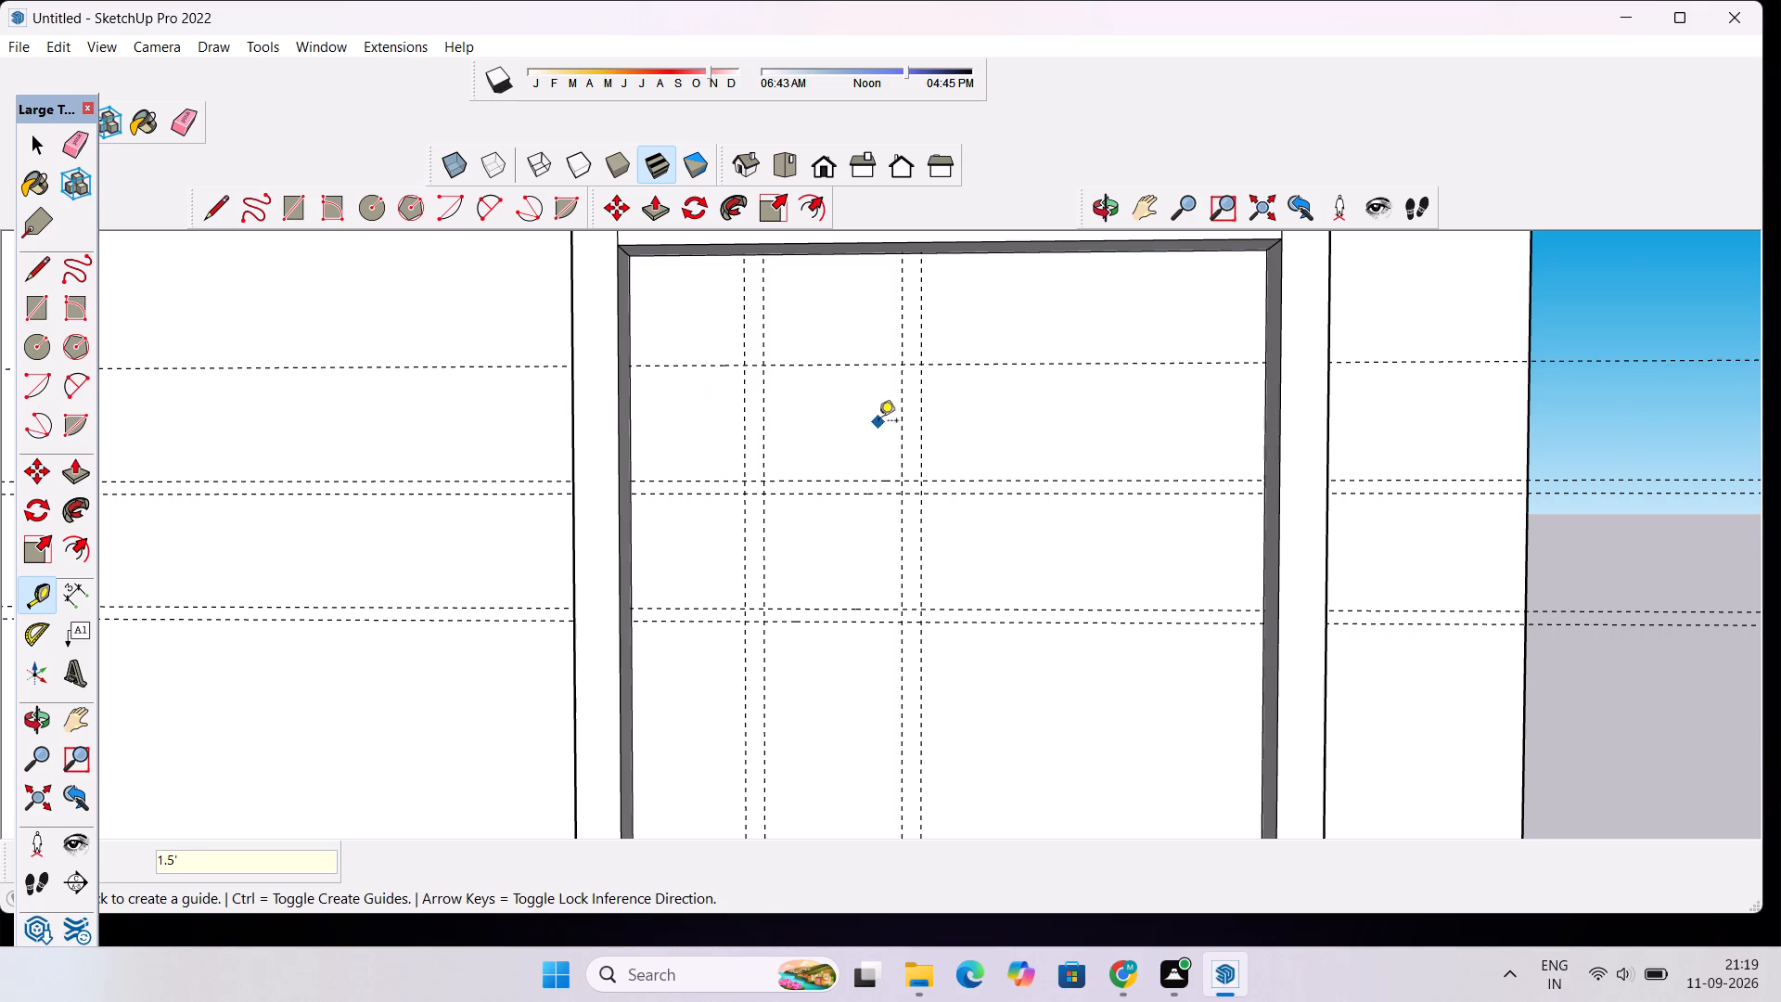
Offset another horizontal guide 2" above the topmost guide to complete the third horizontal pair.
scroll(863, 352, "up", 3)
left_click(860, 372)
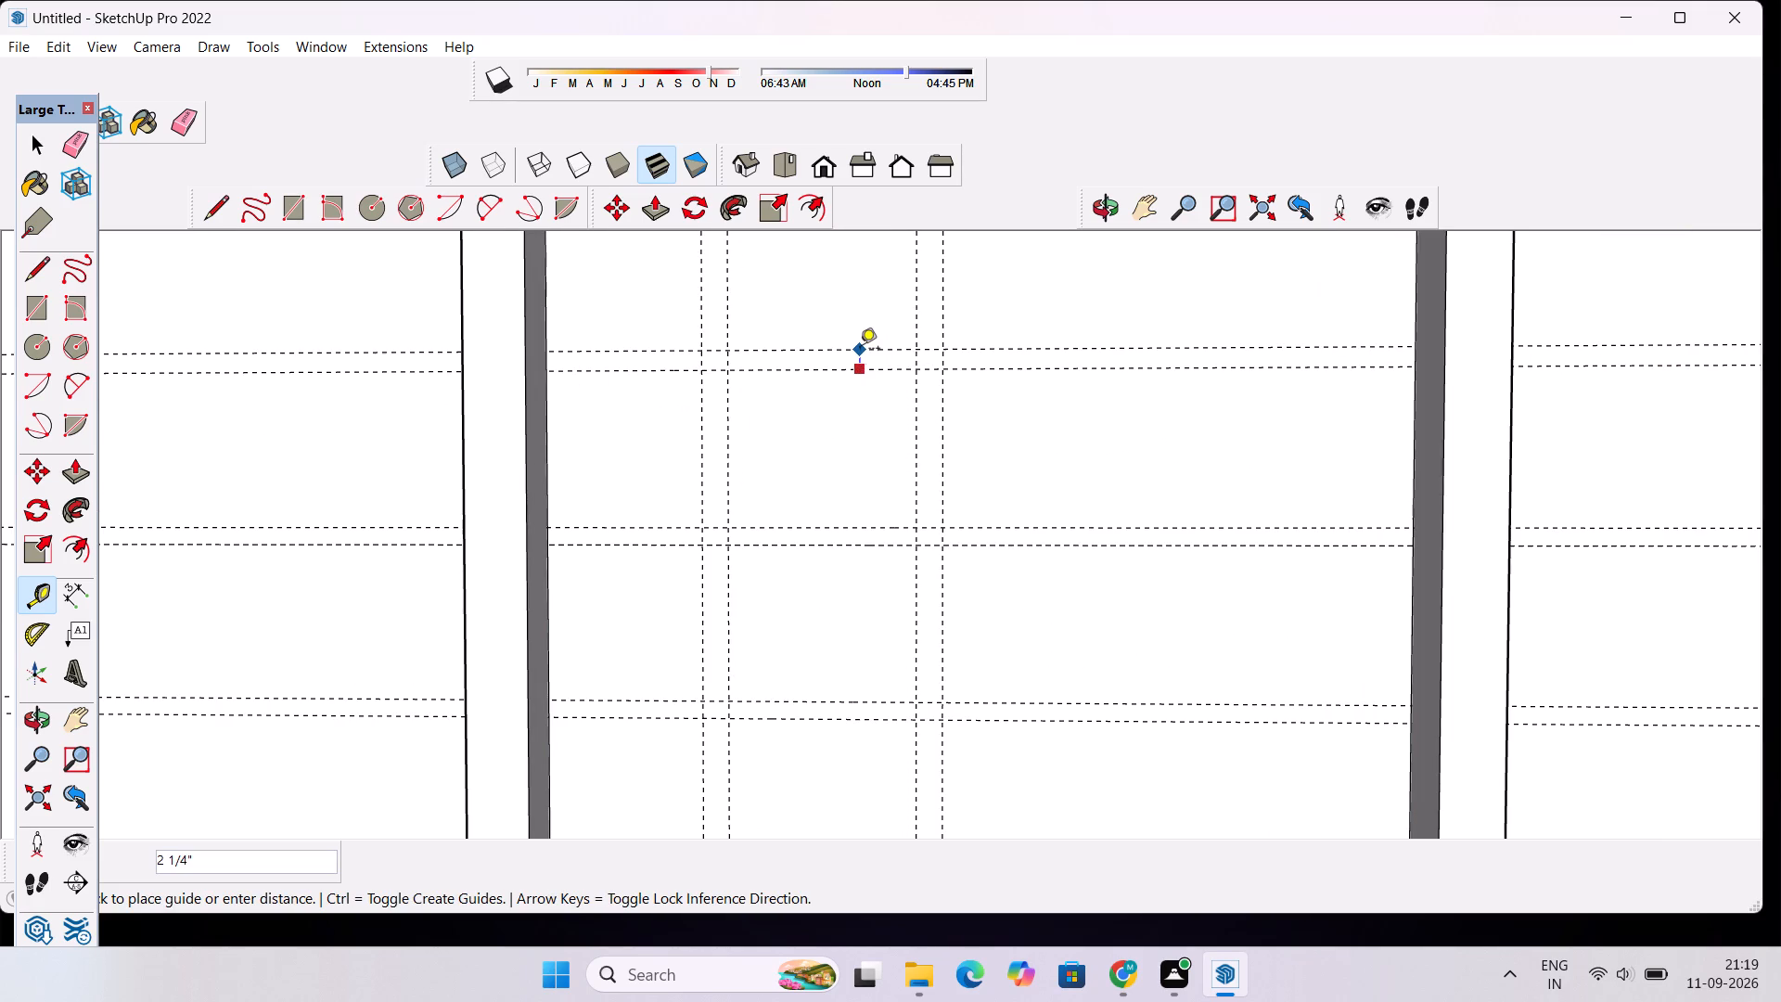
type("2\"")
key("Return")
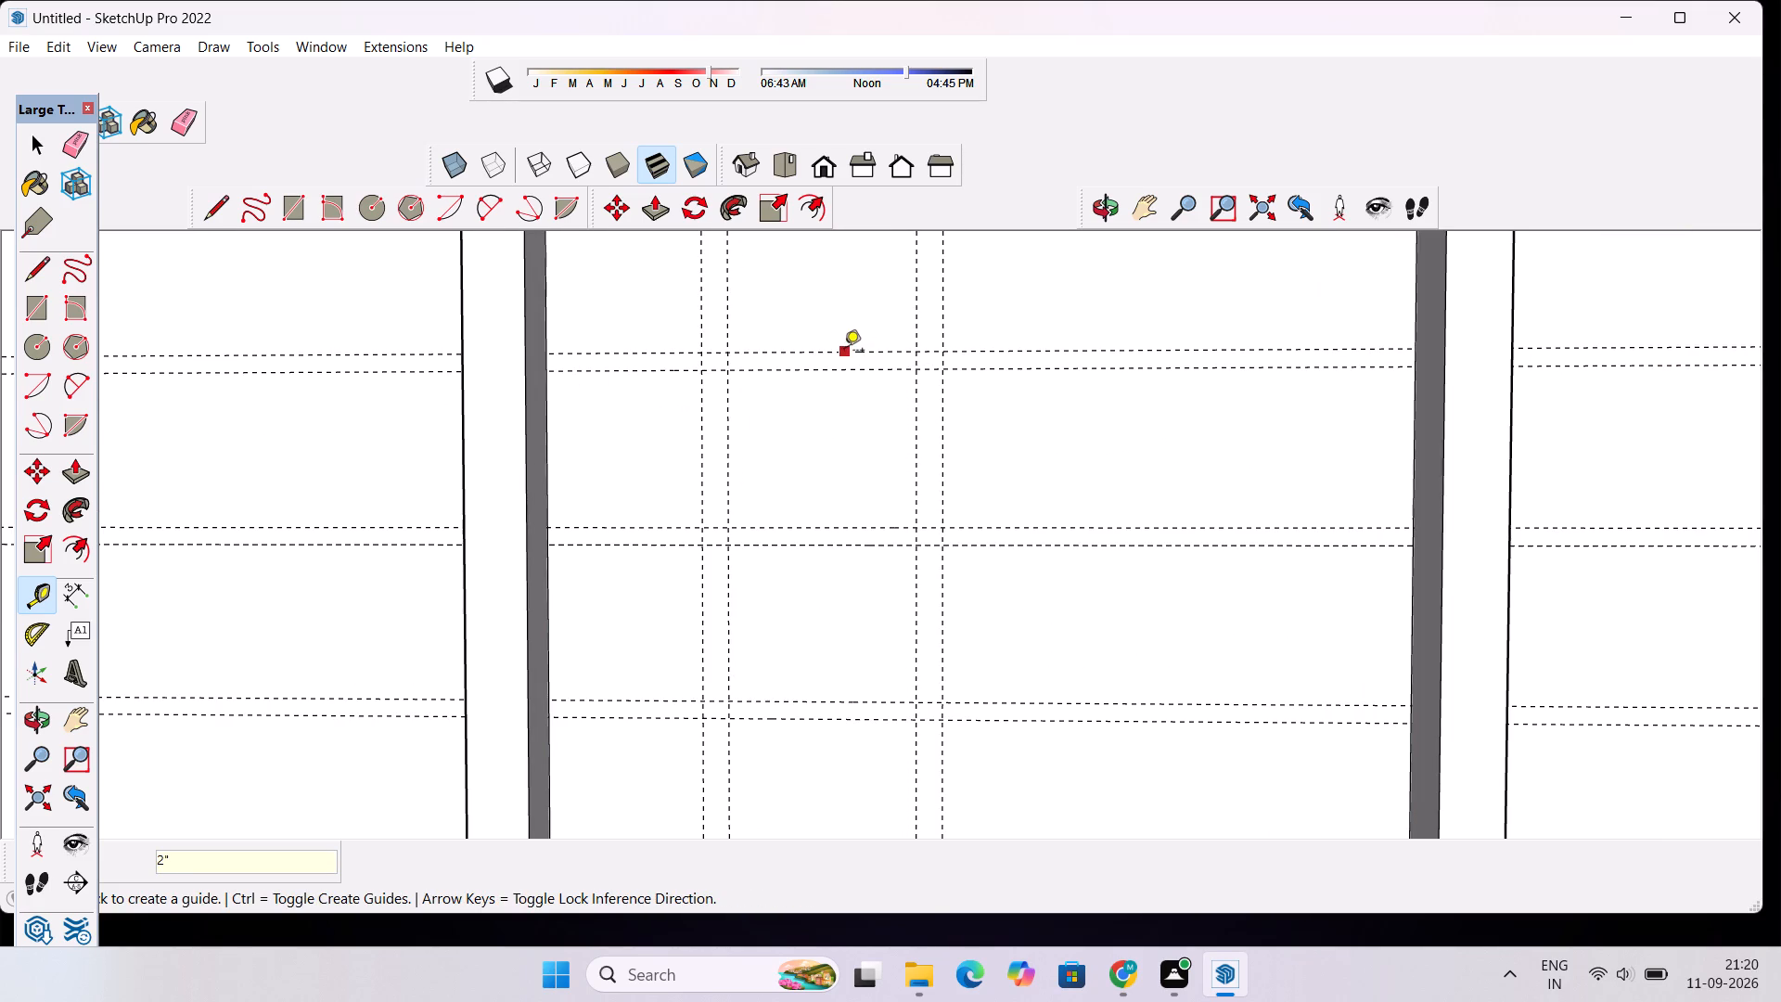
Draw a line along the topmost horizontal guide from the lower opening's left edge to the rightmost vertical guide.
scroll(837, 361, "down", 2)
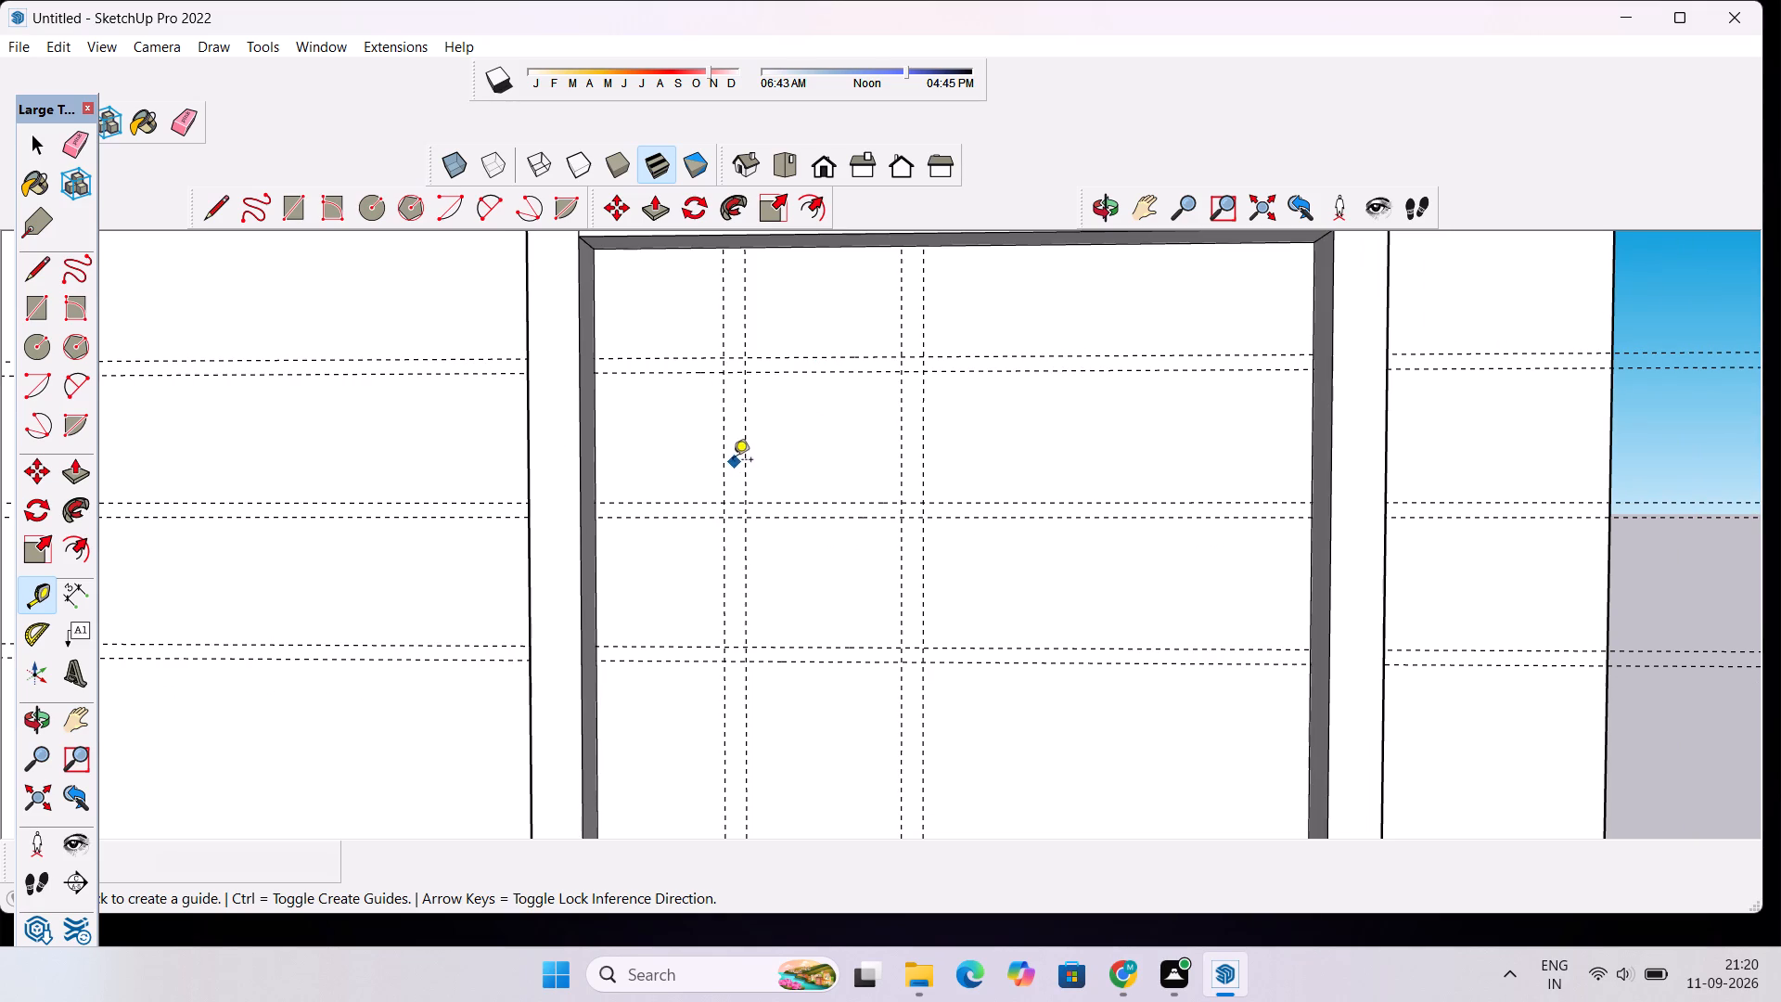
scroll(722, 459, "up", 2)
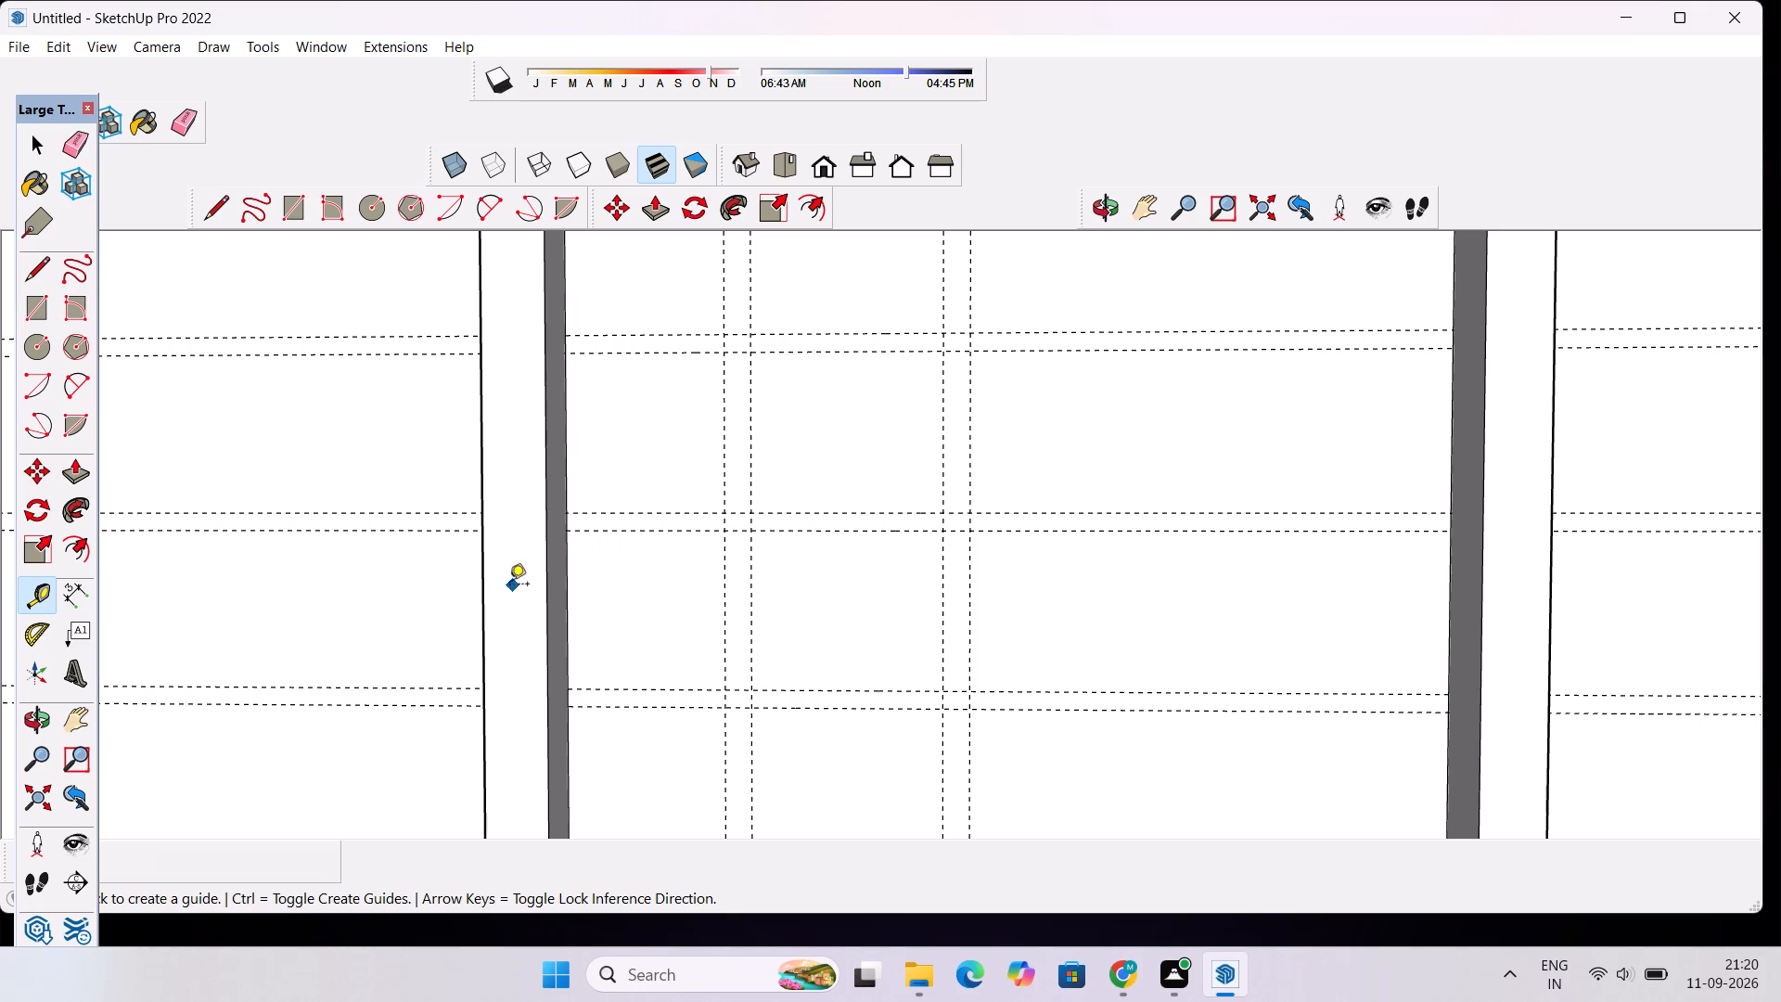
scroll(492, 600, "down", 8)
scroll(551, 565, "up", 3)
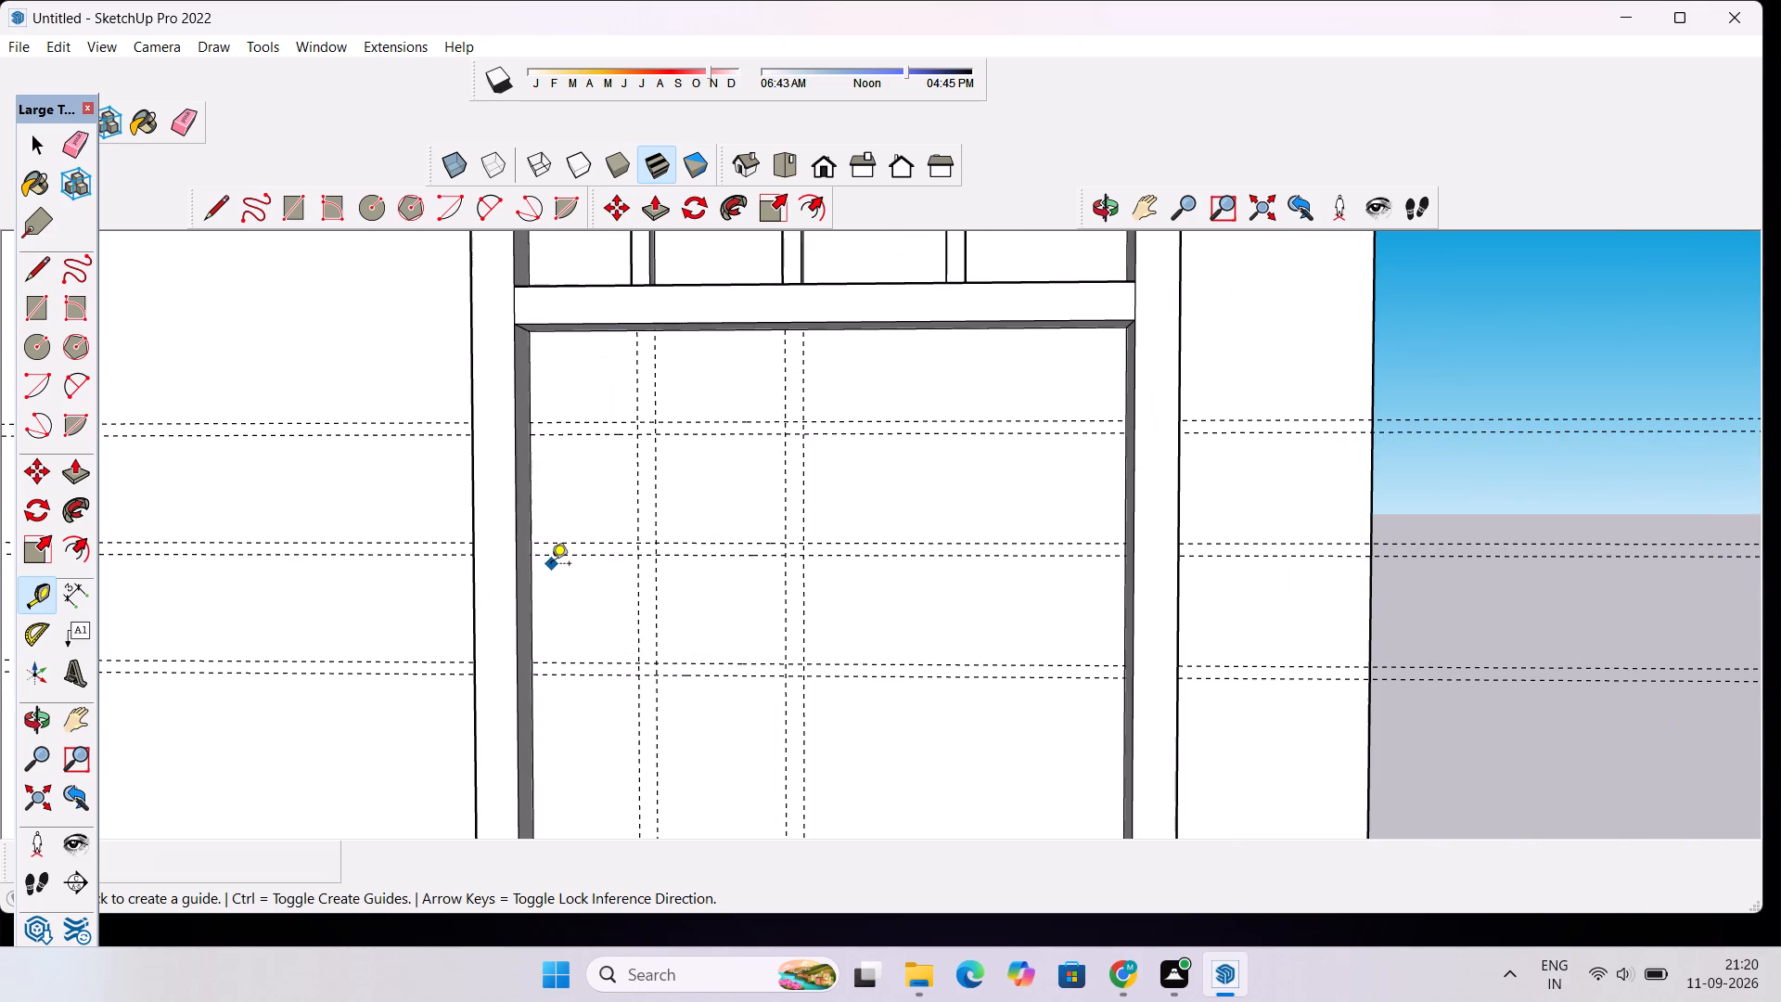
key("l")
scroll(568, 590, "up", 3)
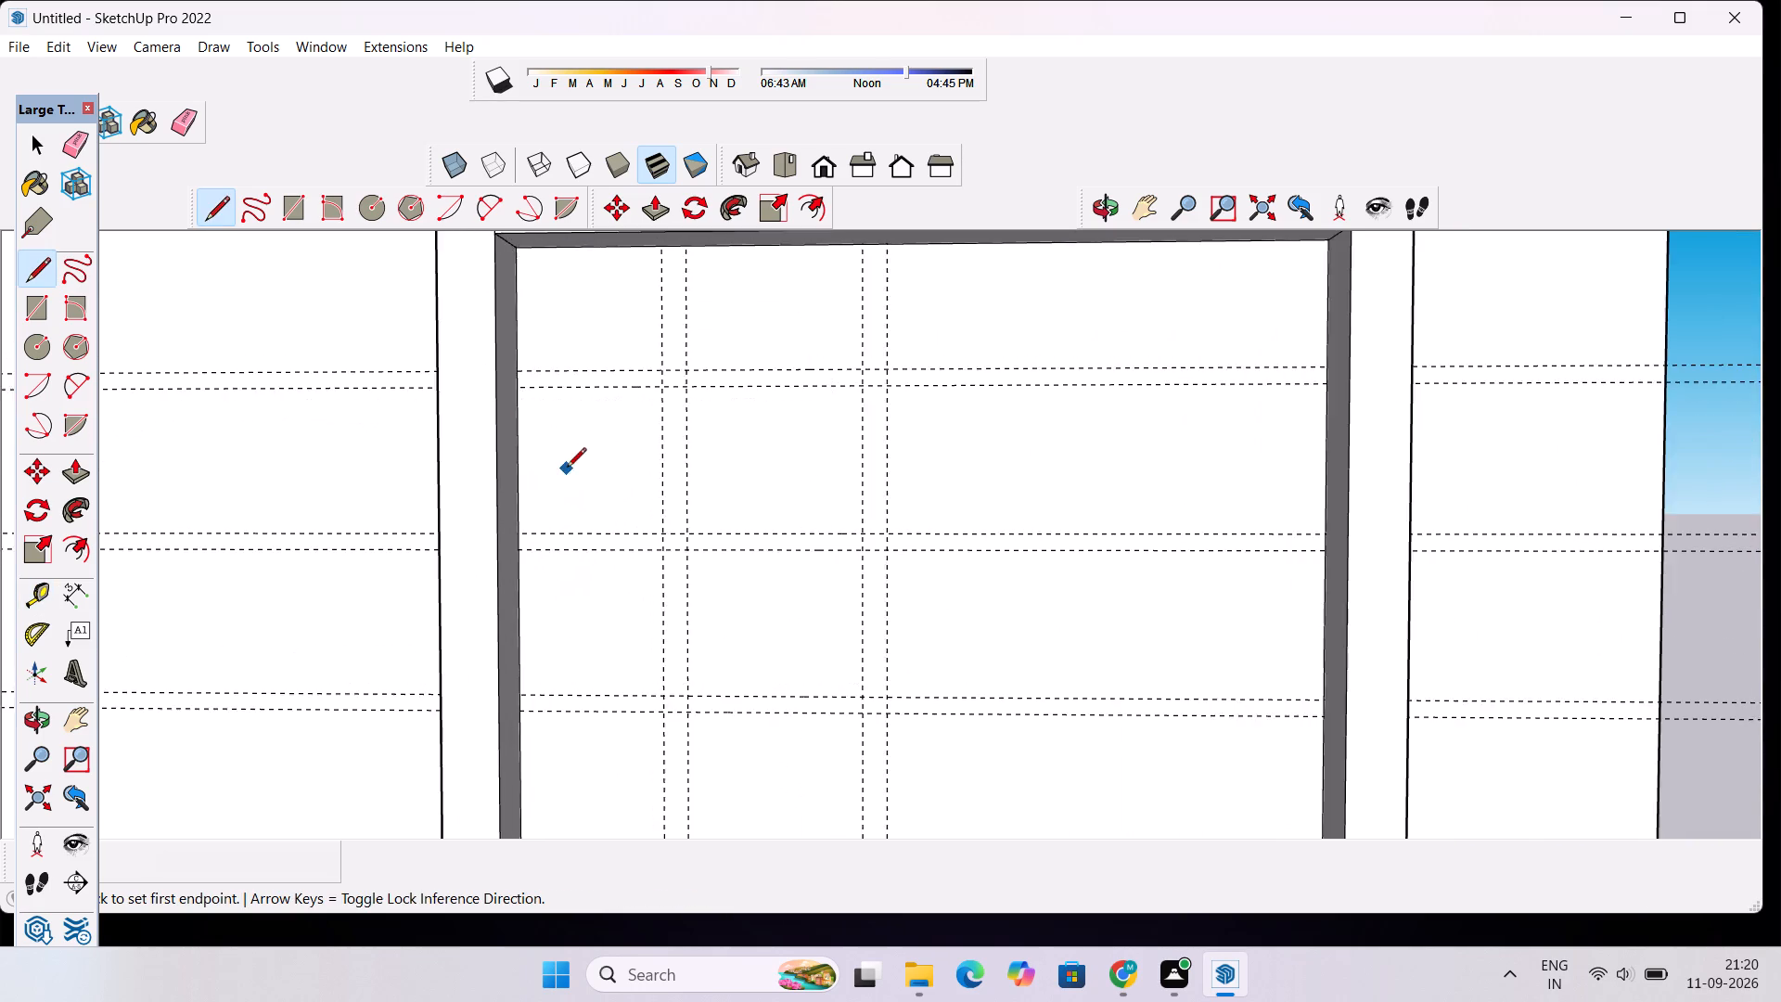
scroll(567, 469, "down", 3)
scroll(546, 392, "up", 4)
left_click(522, 397)
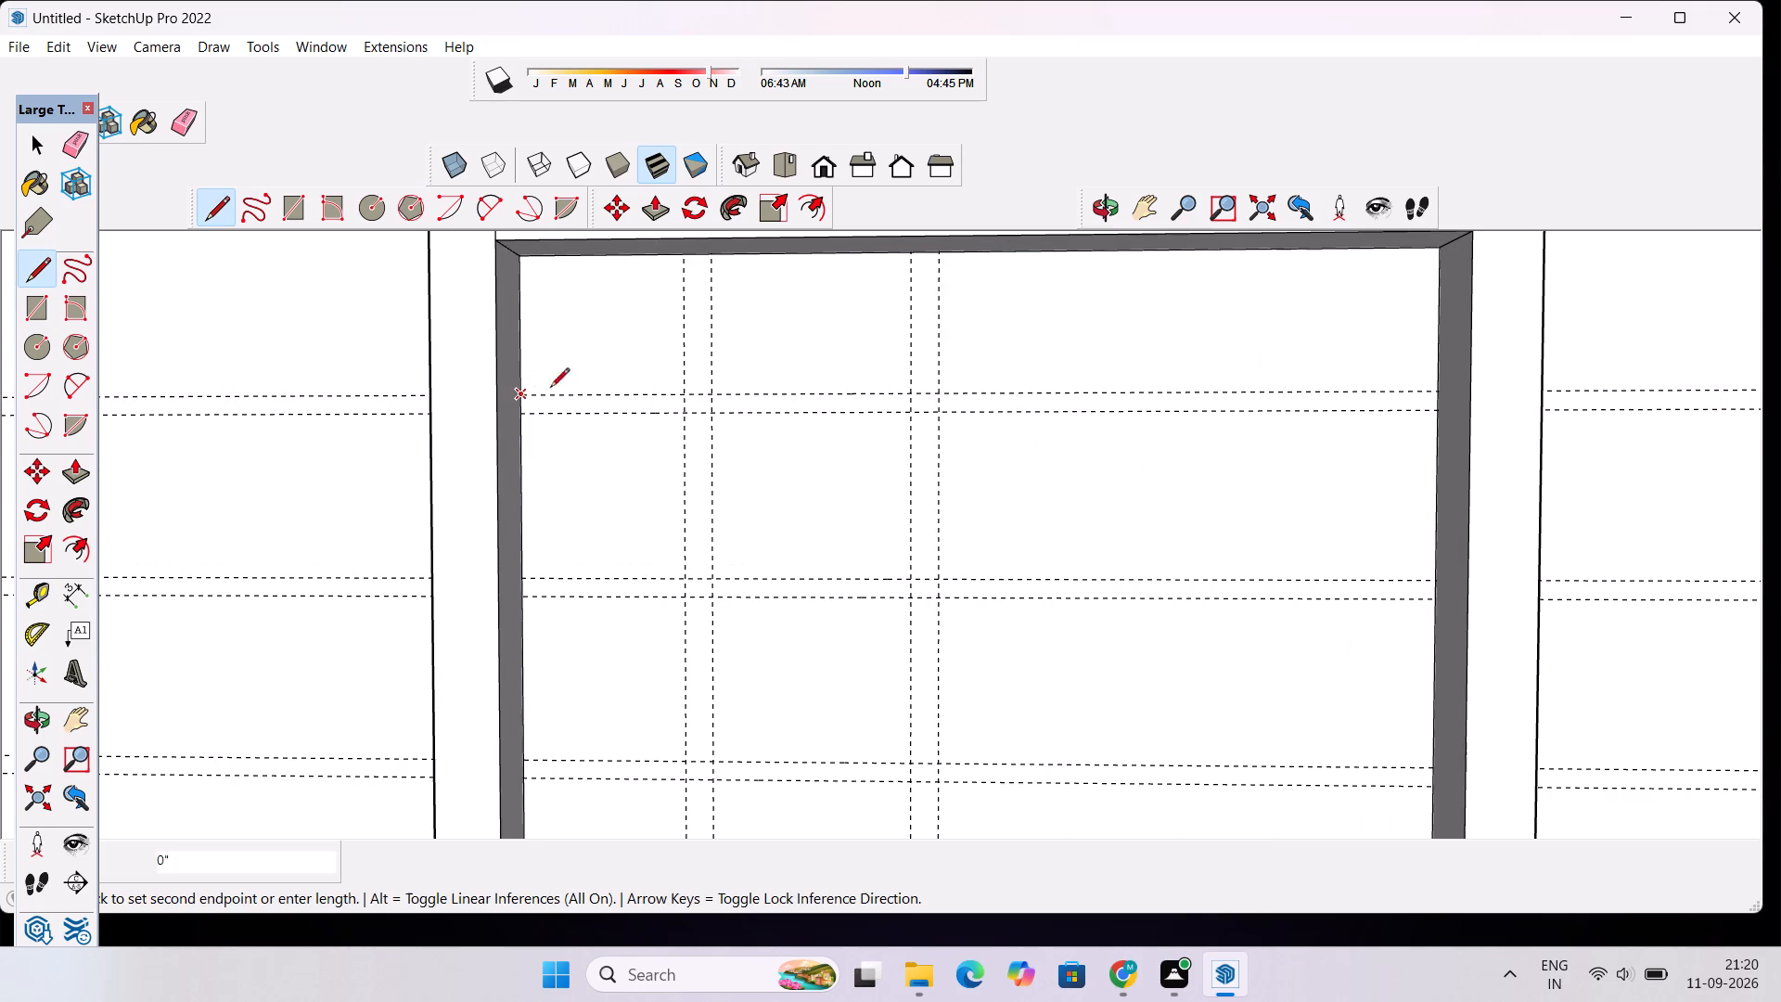
left_click(937, 394)
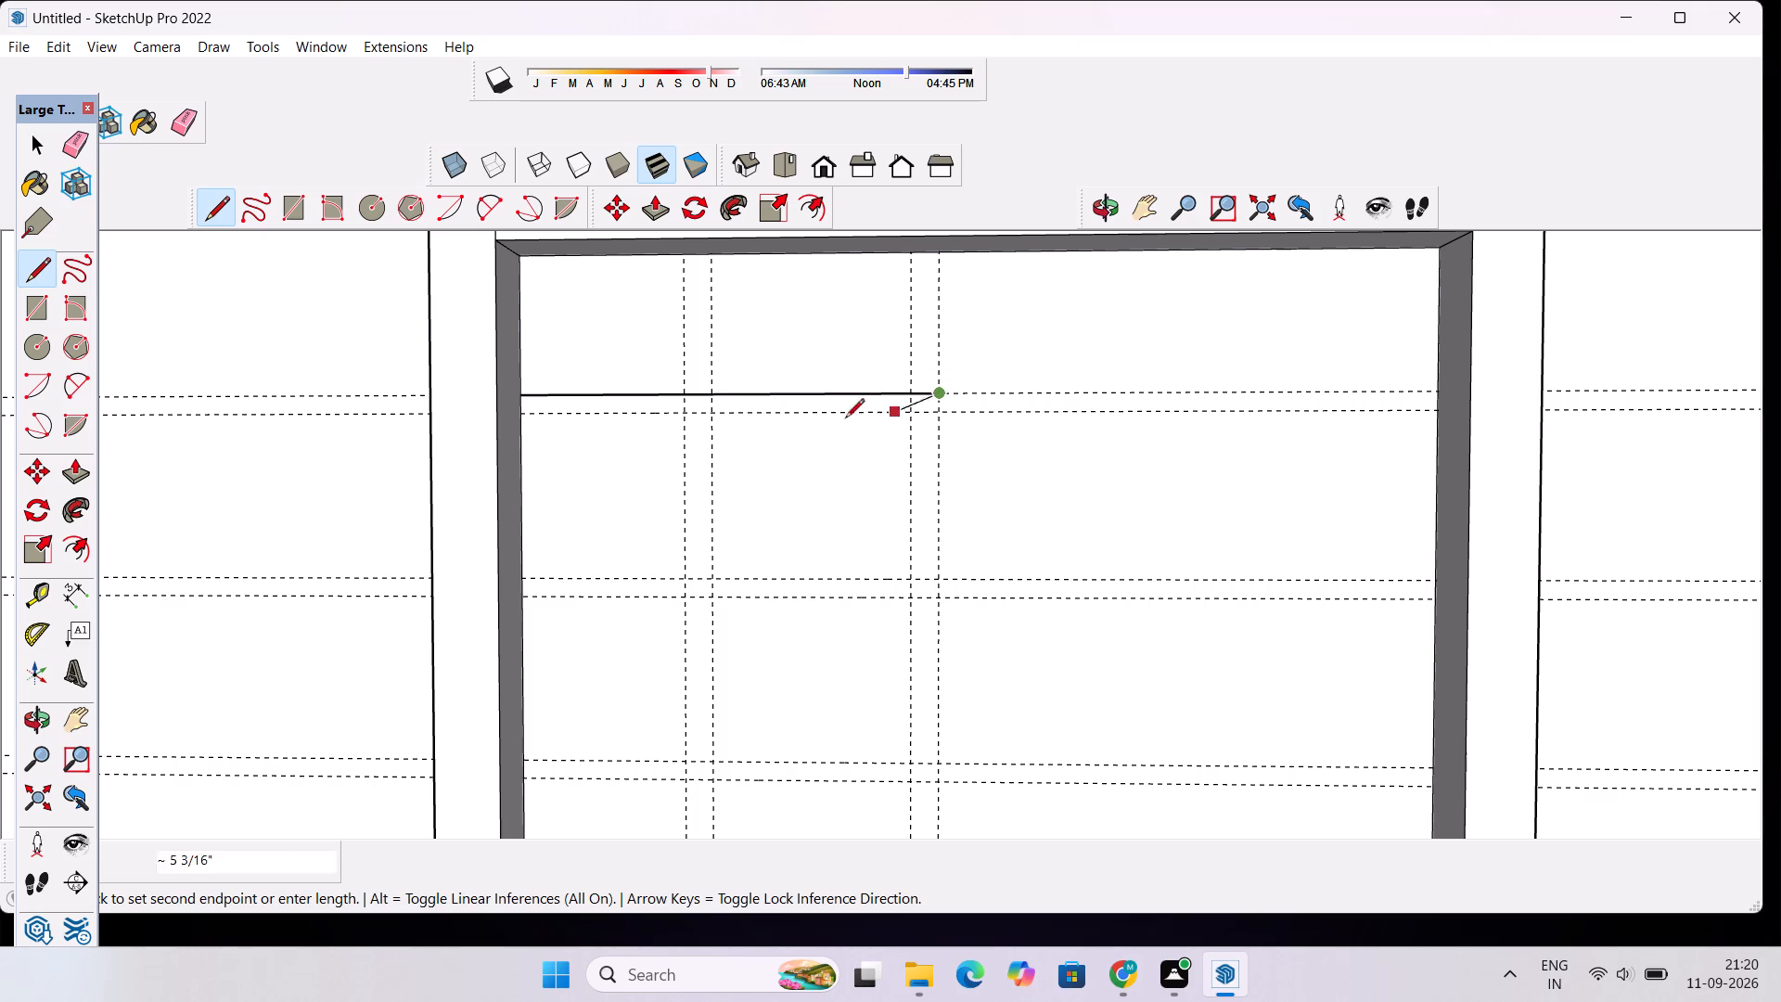
Continue the line up the rightmost vertical guide to the lower opening's top edge.
scroll(917, 351, "down", 5)
scroll(933, 306, "up", 8)
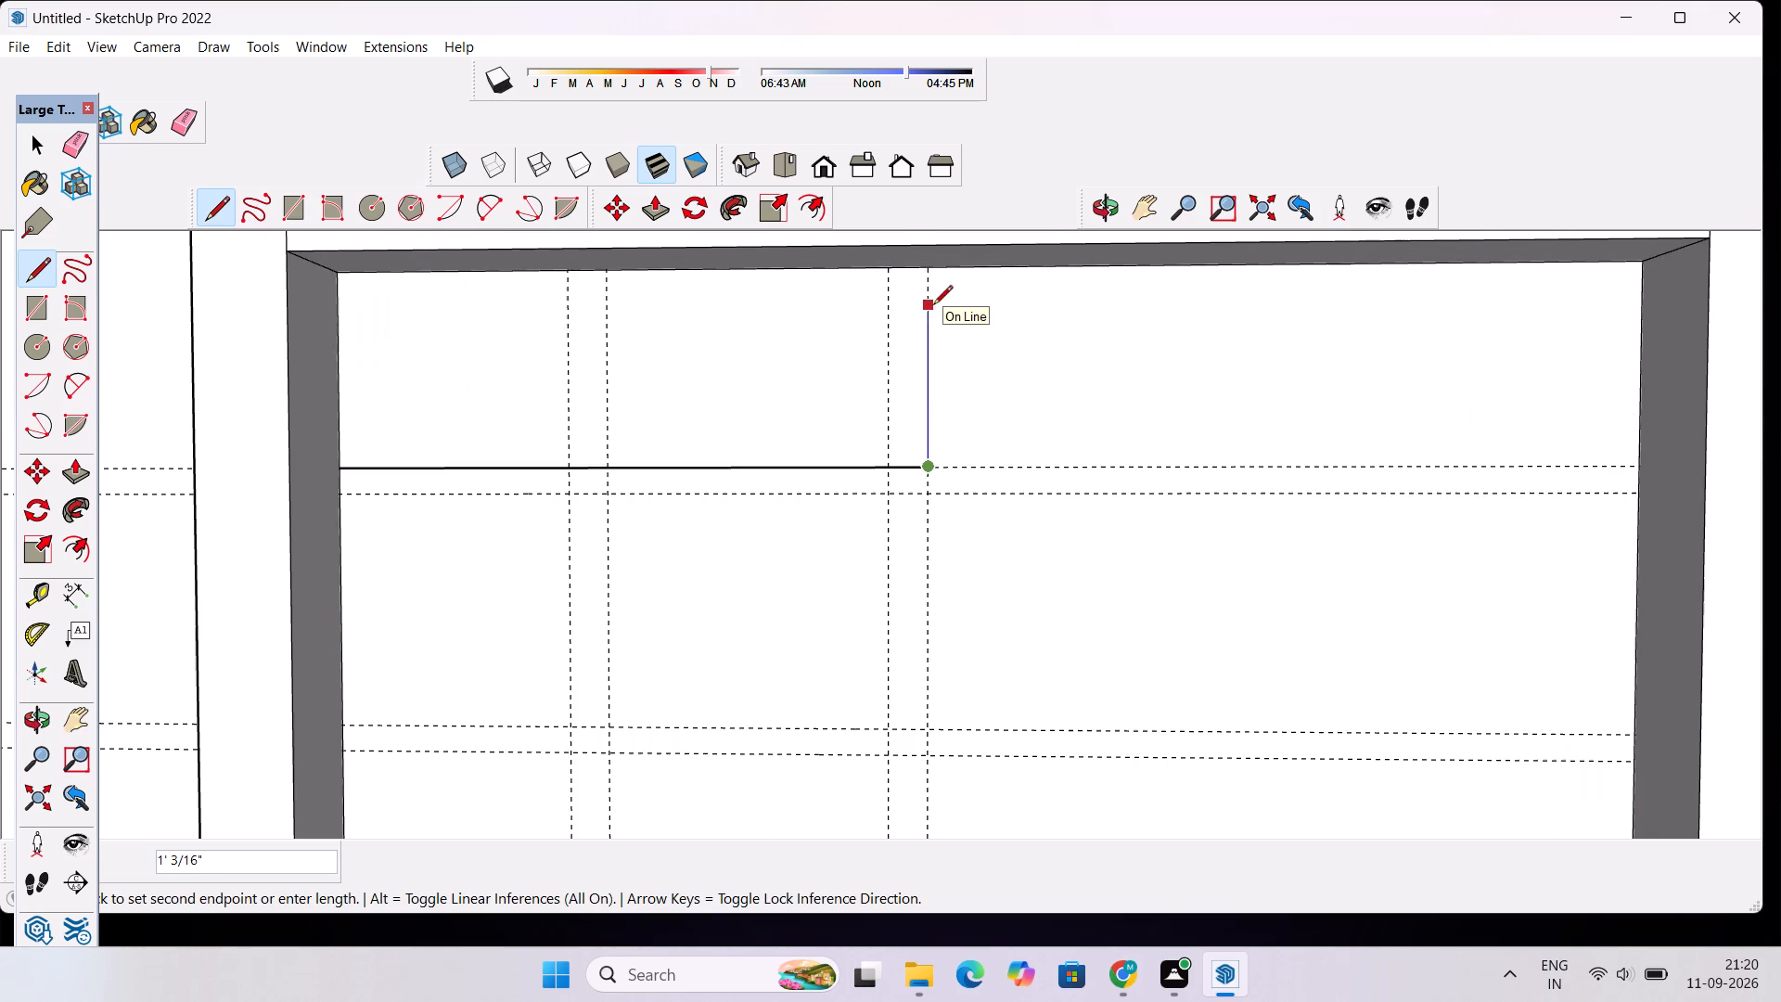
left_click(928, 270)
Draw a vertical line about 7' long on the rightmost vertical guide, from the opening's bottom edge to the drawn horizontal line.
scroll(925, 326, "down", 14)
scroll(927, 678, "up", 16)
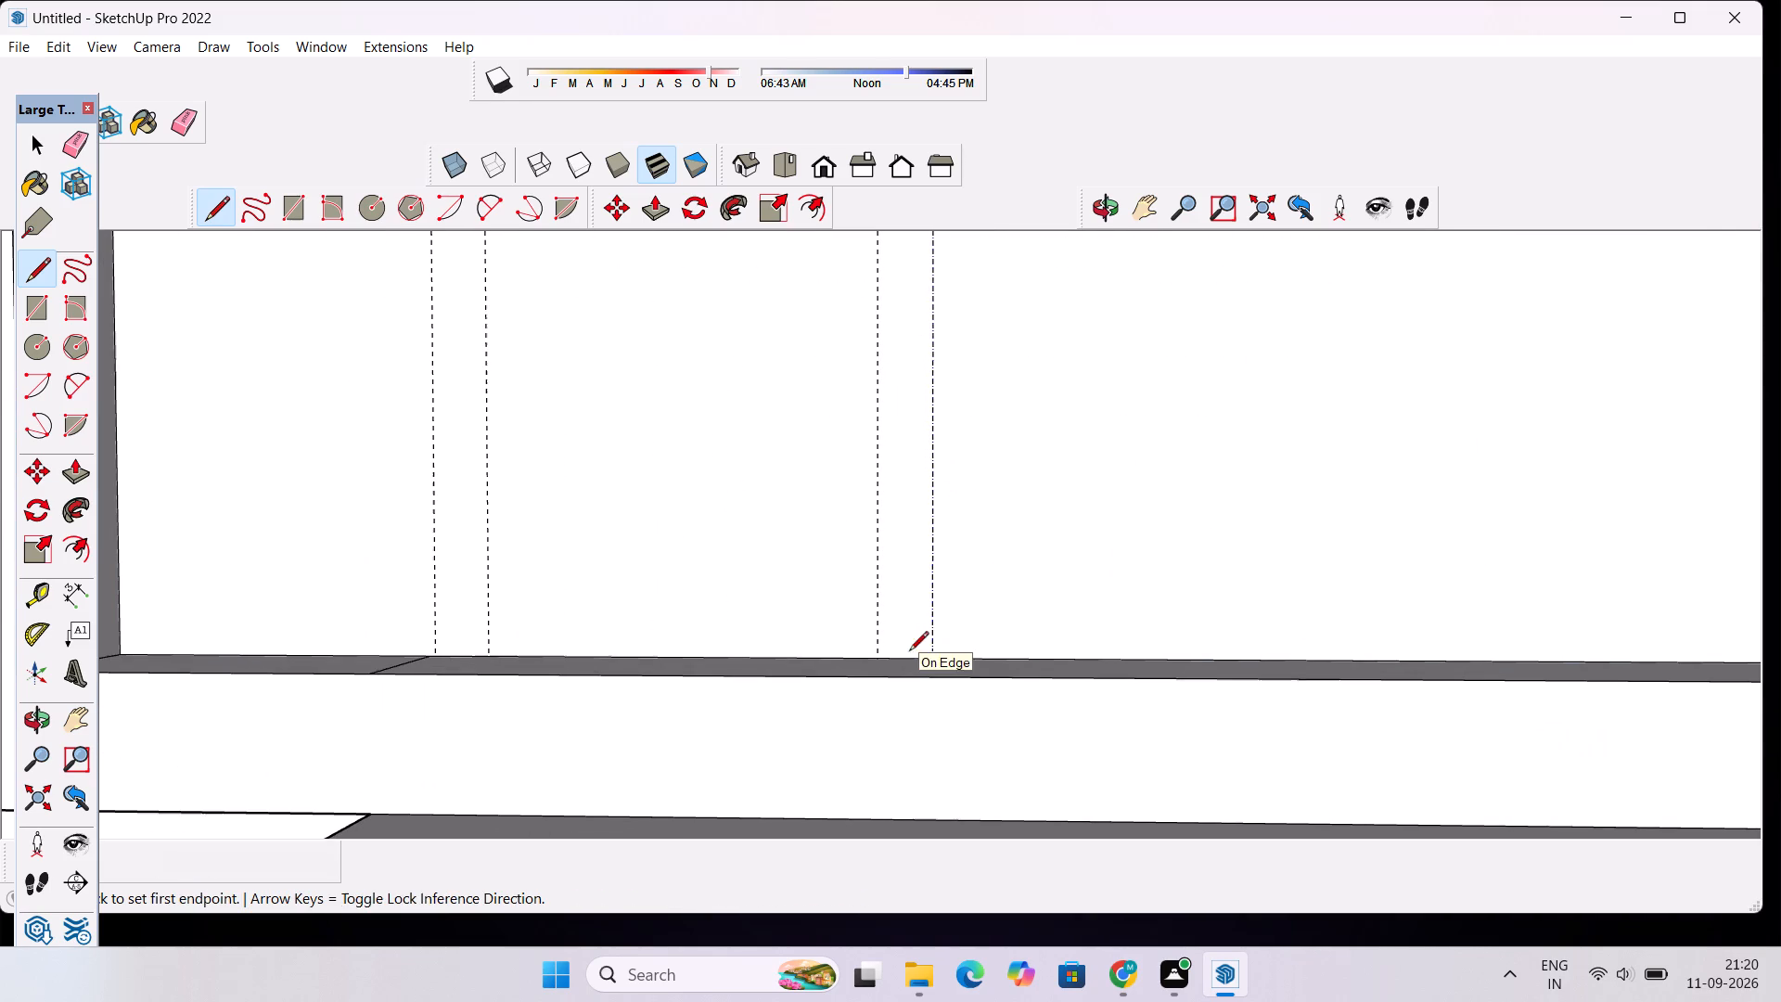
left_click(929, 658)
scroll(929, 621, "down", 11)
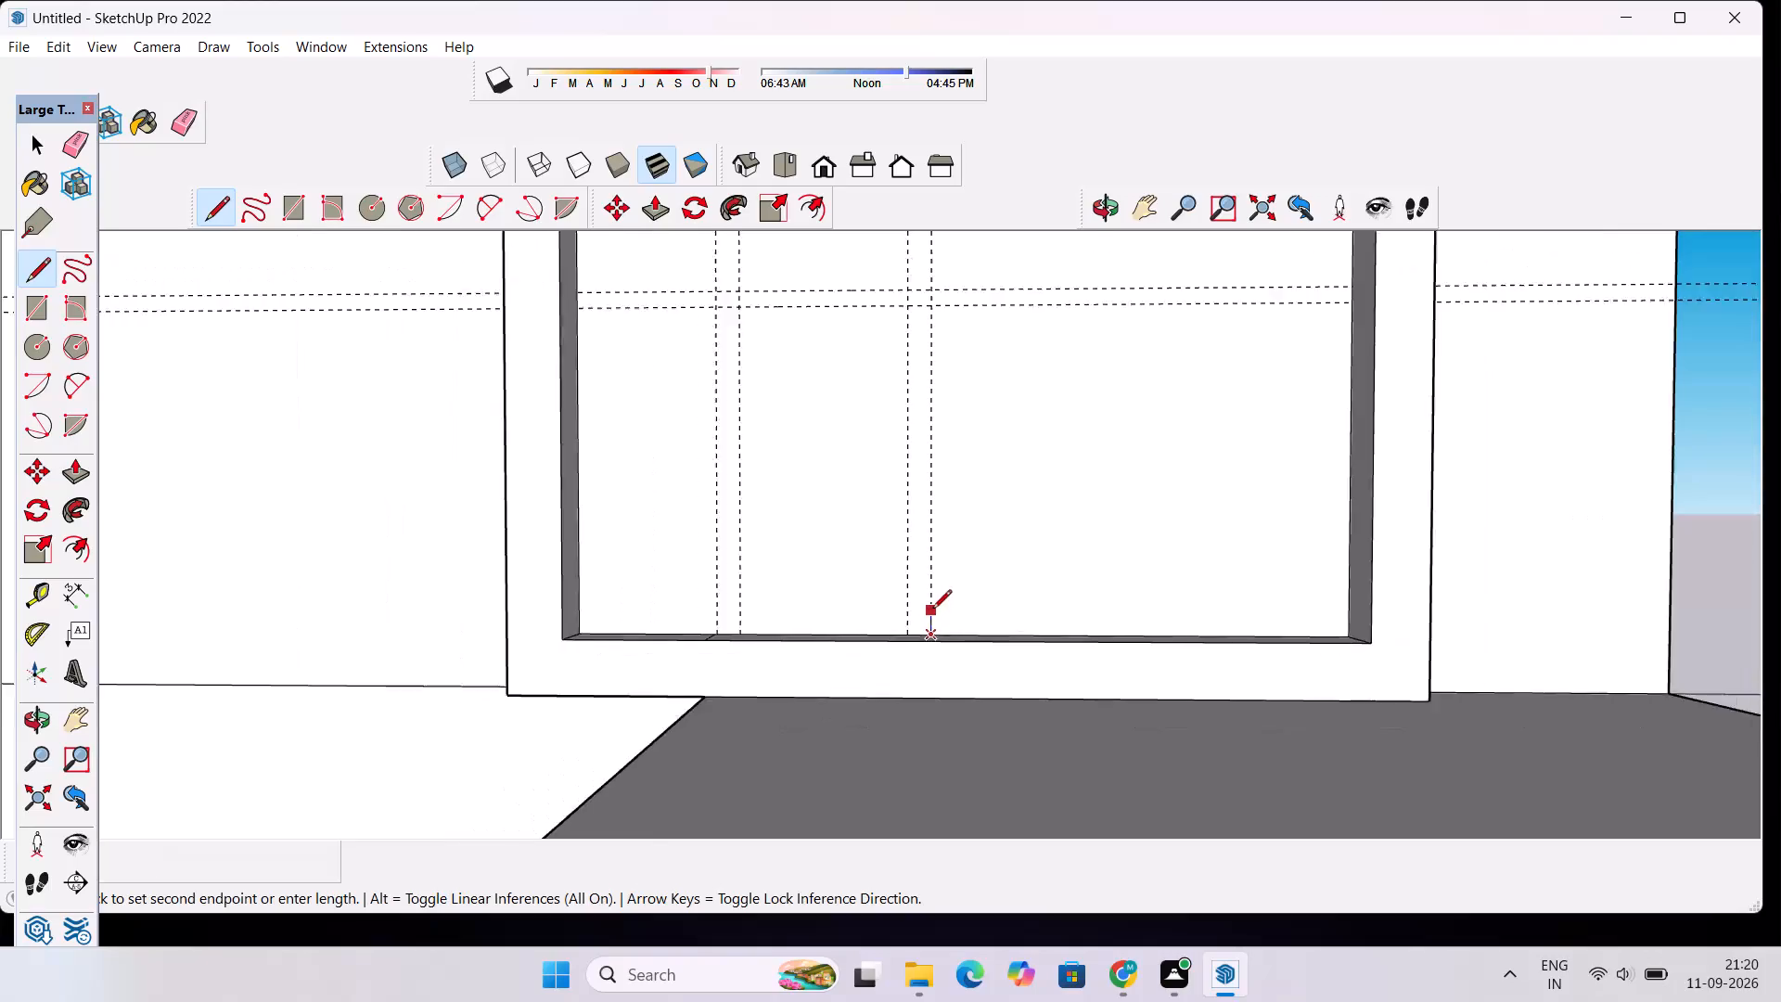
scroll(932, 610, "down", 5)
scroll(937, 291, "up", 6)
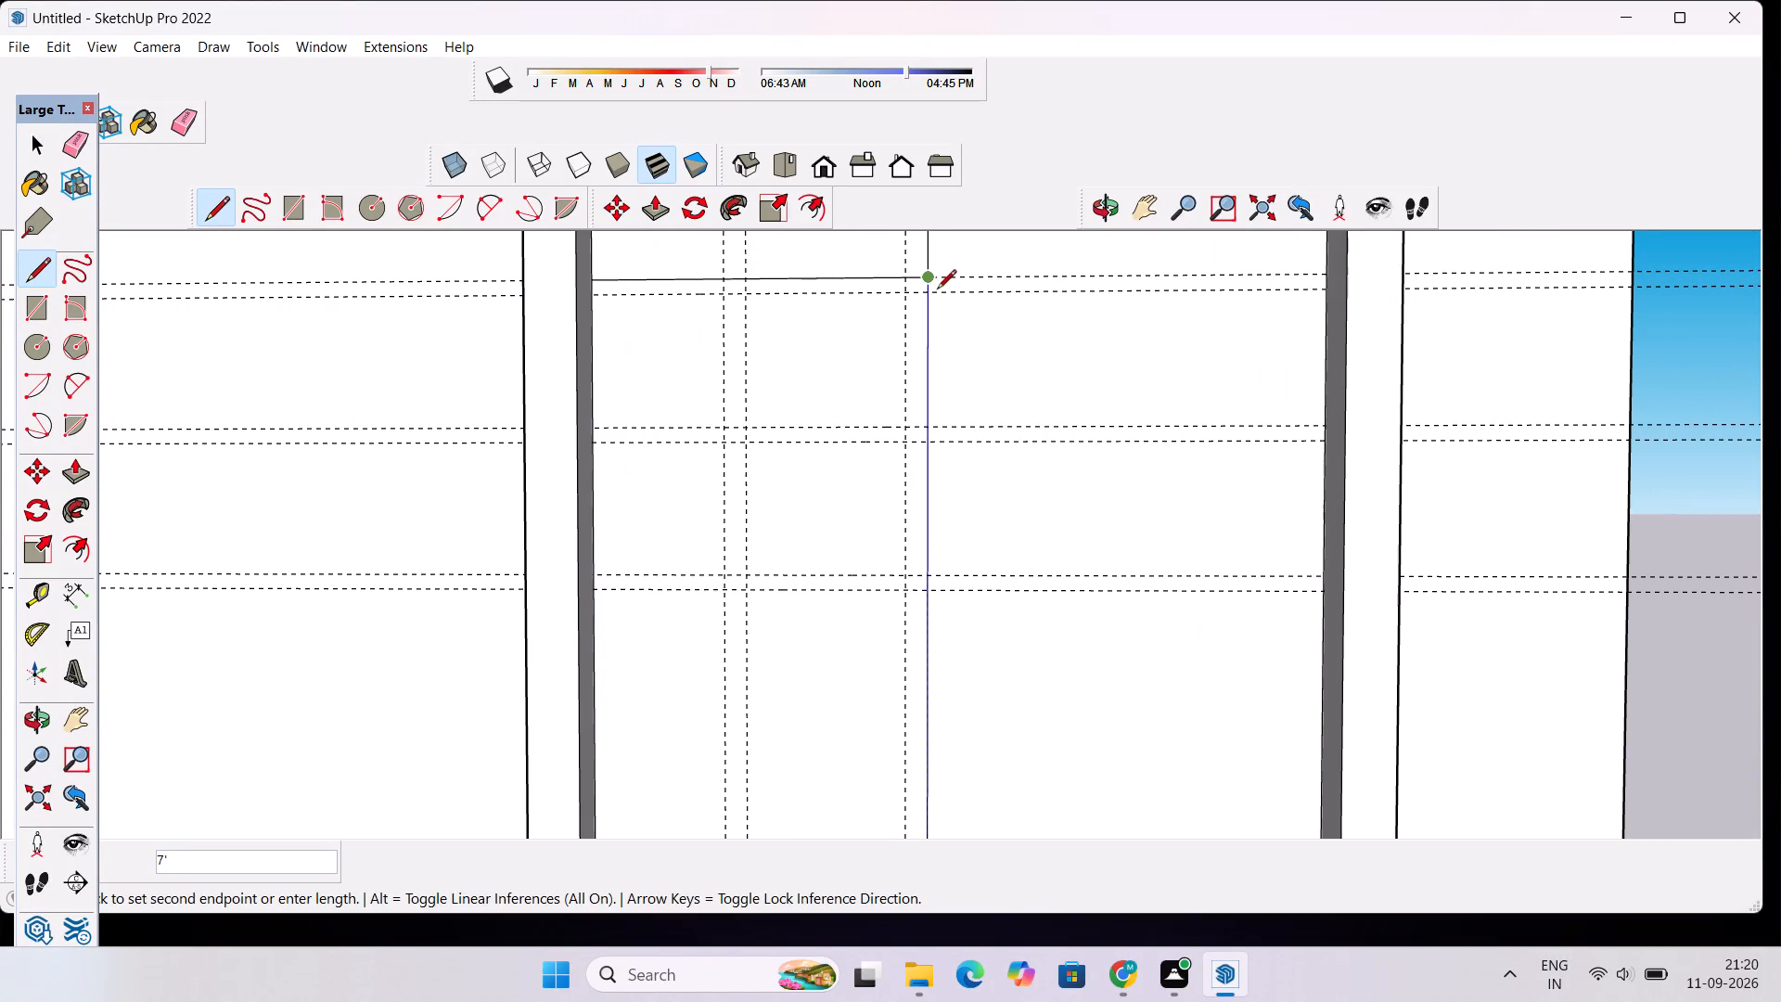
left_click(929, 281)
Draw a vertical line about 8' 3" long on the right guide pair's left guide, from the lower opening's bottom edge to its top edge.
scroll(929, 280, "down", 11)
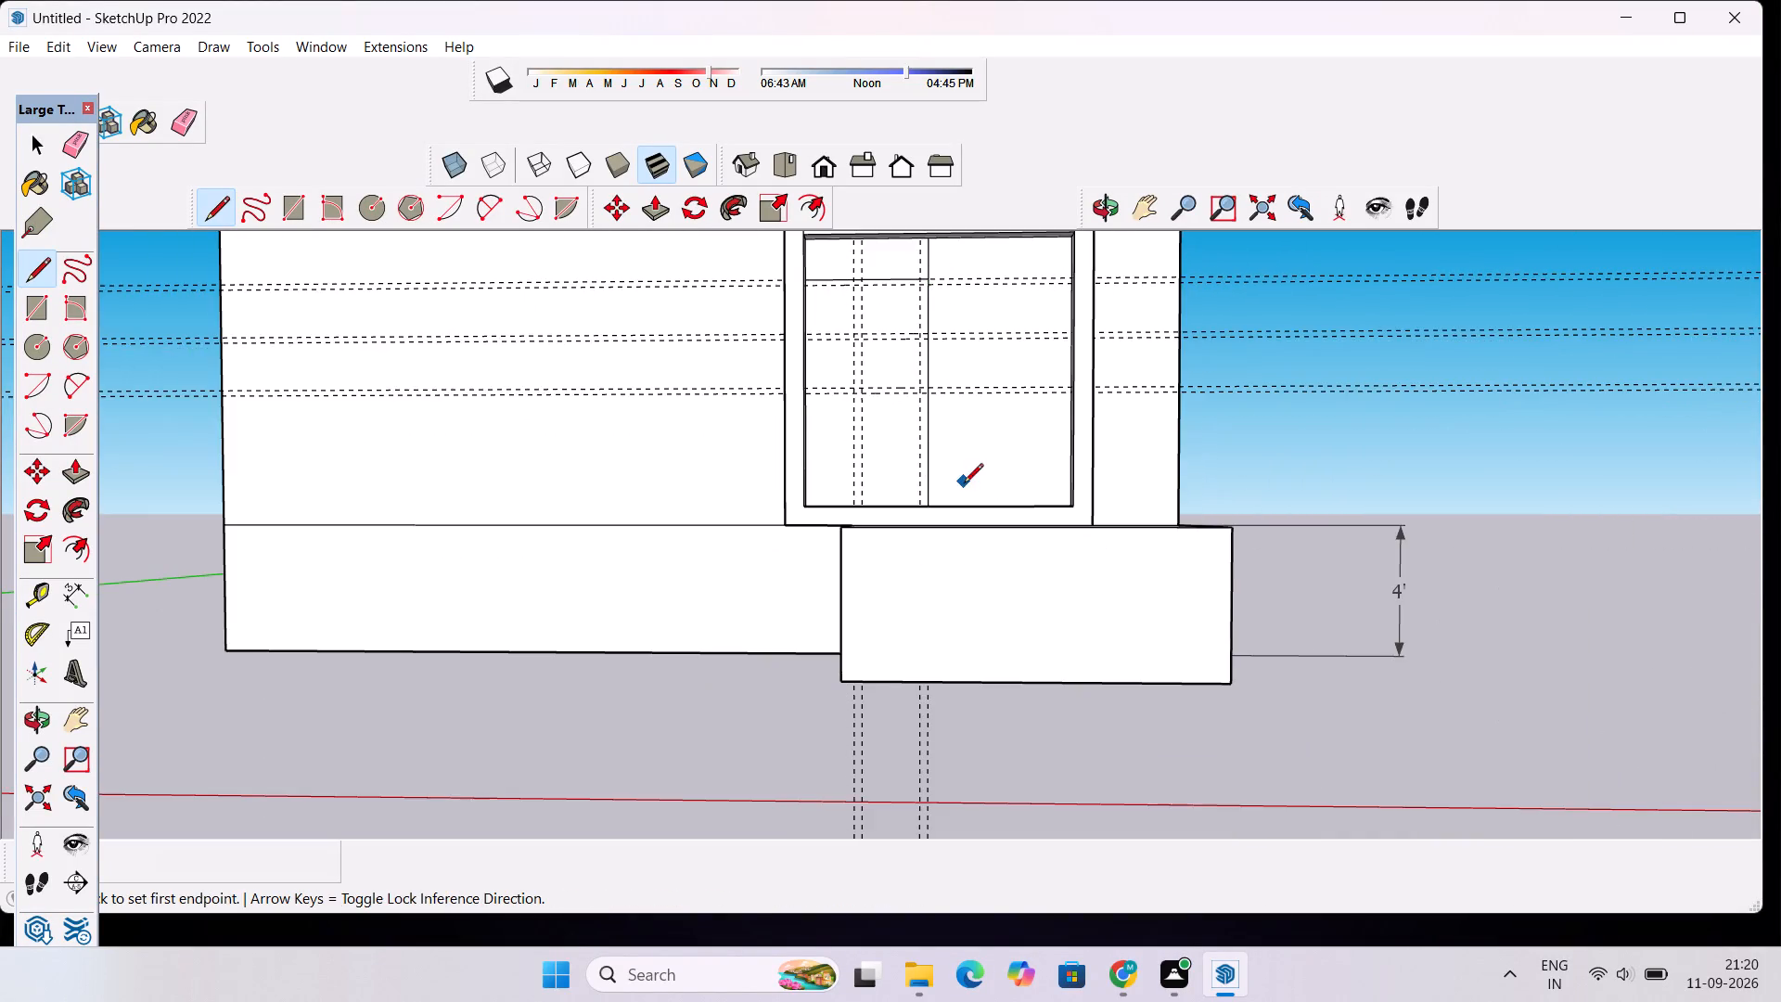
scroll(964, 484, "up", 5)
scroll(871, 513, "up", 17)
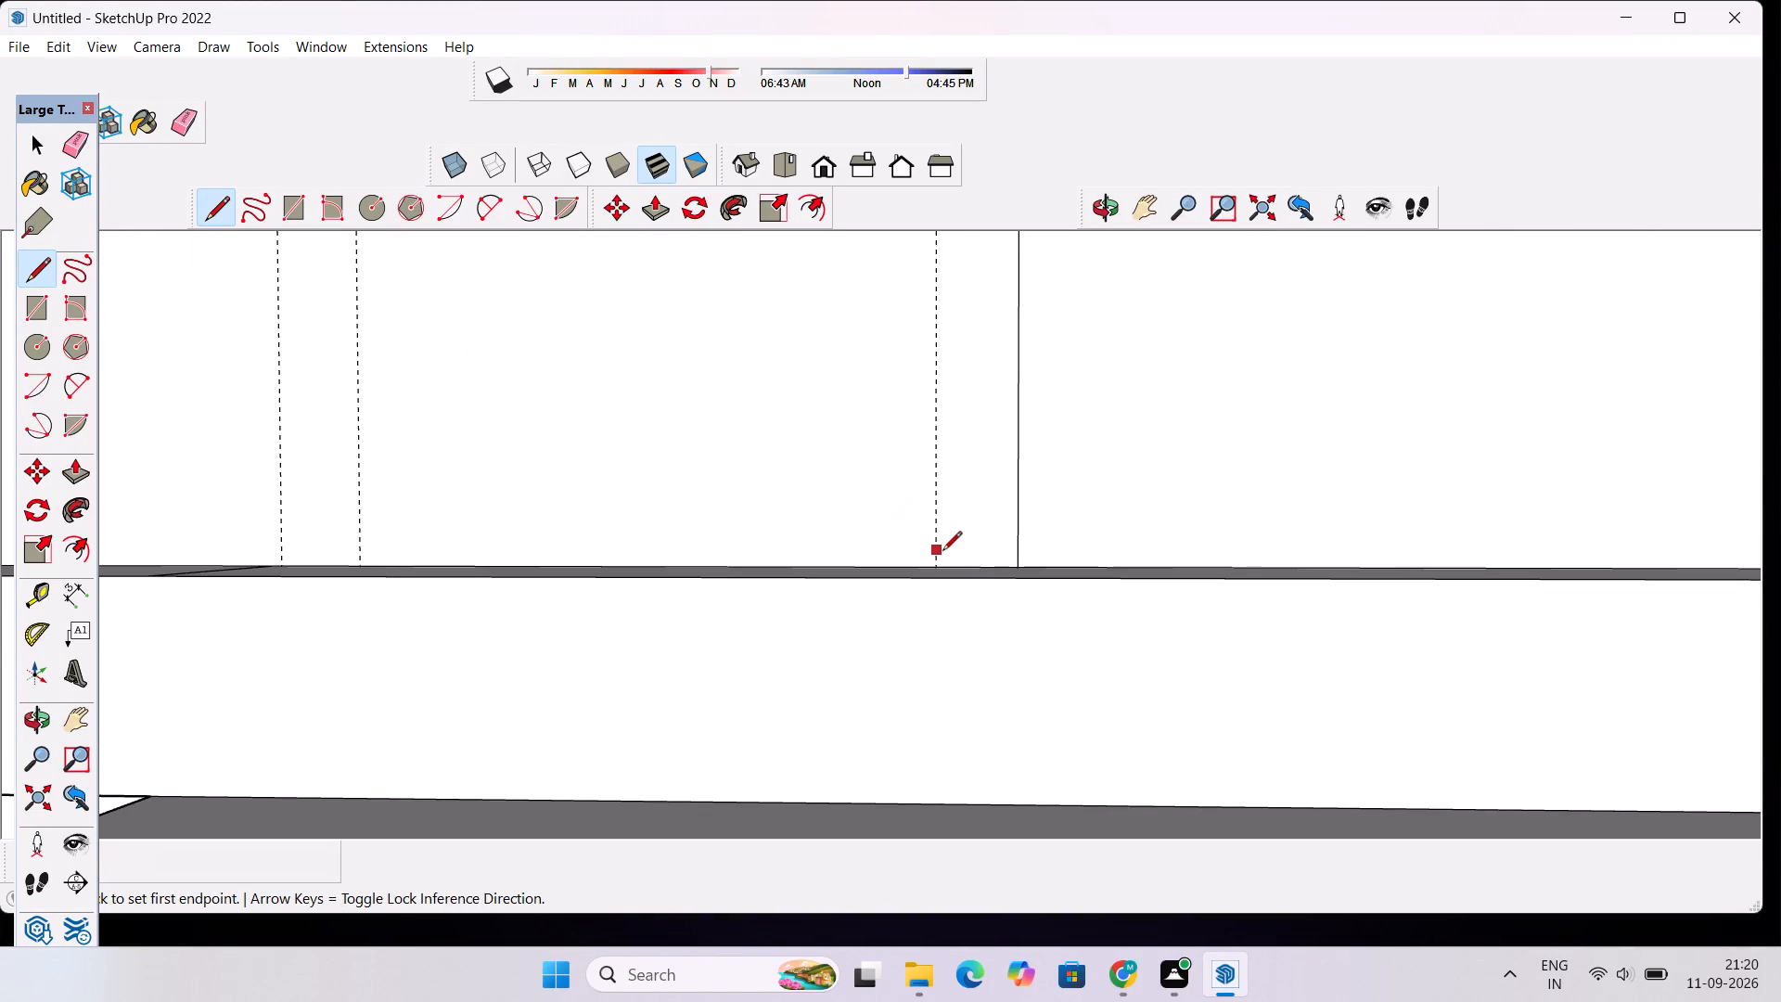
left_click(936, 563)
scroll(930, 514, "down", 20)
scroll(930, 514, "down", 4)
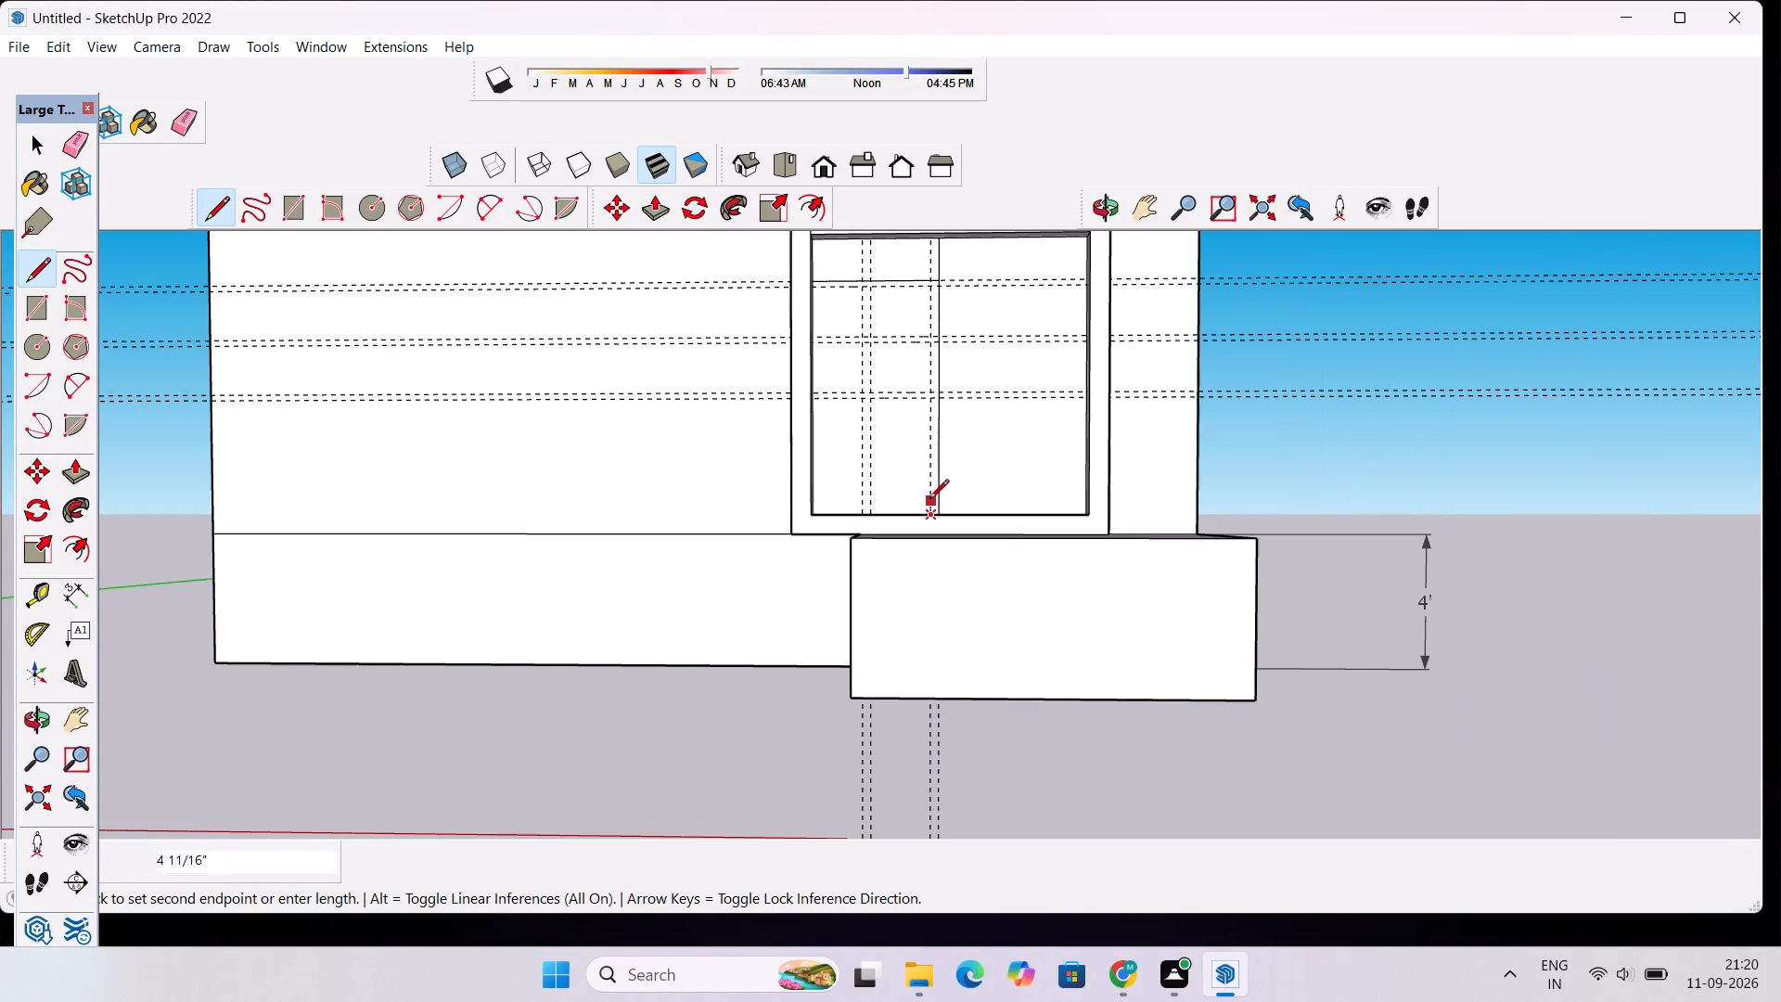
scroll(926, 442, "down", 7)
scroll(927, 355, "up", 8)
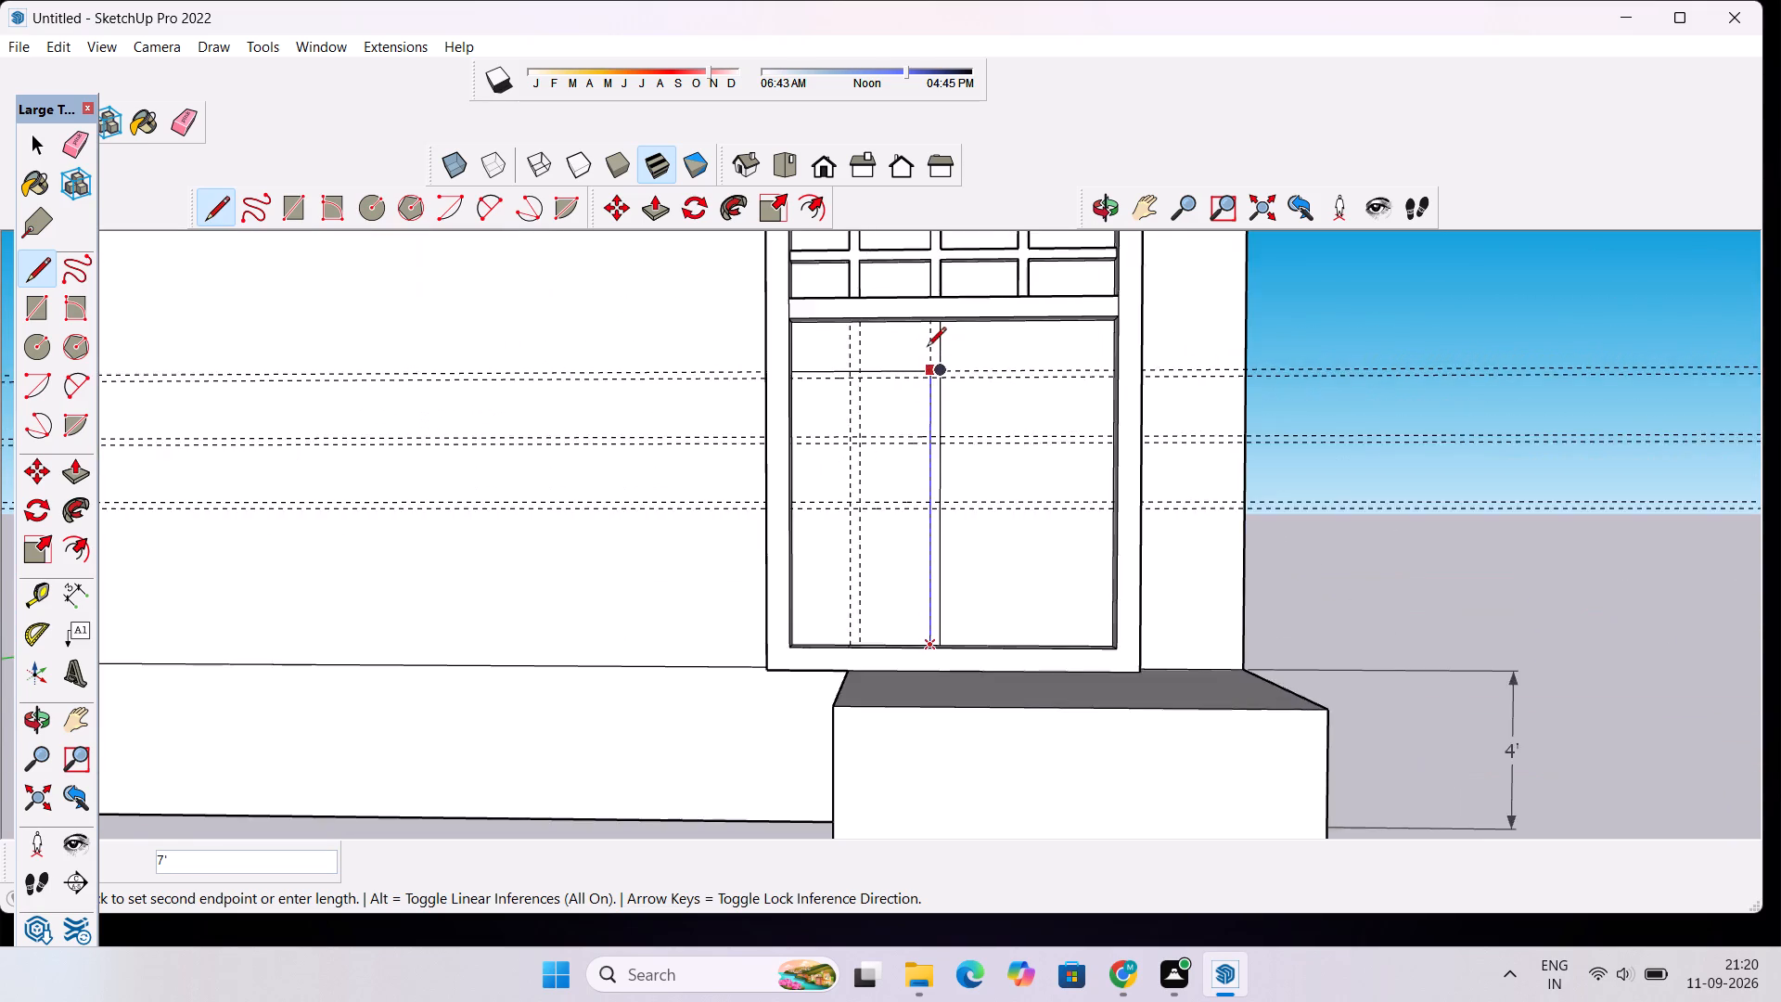
scroll(927, 348, "up", 9)
left_click(933, 290)
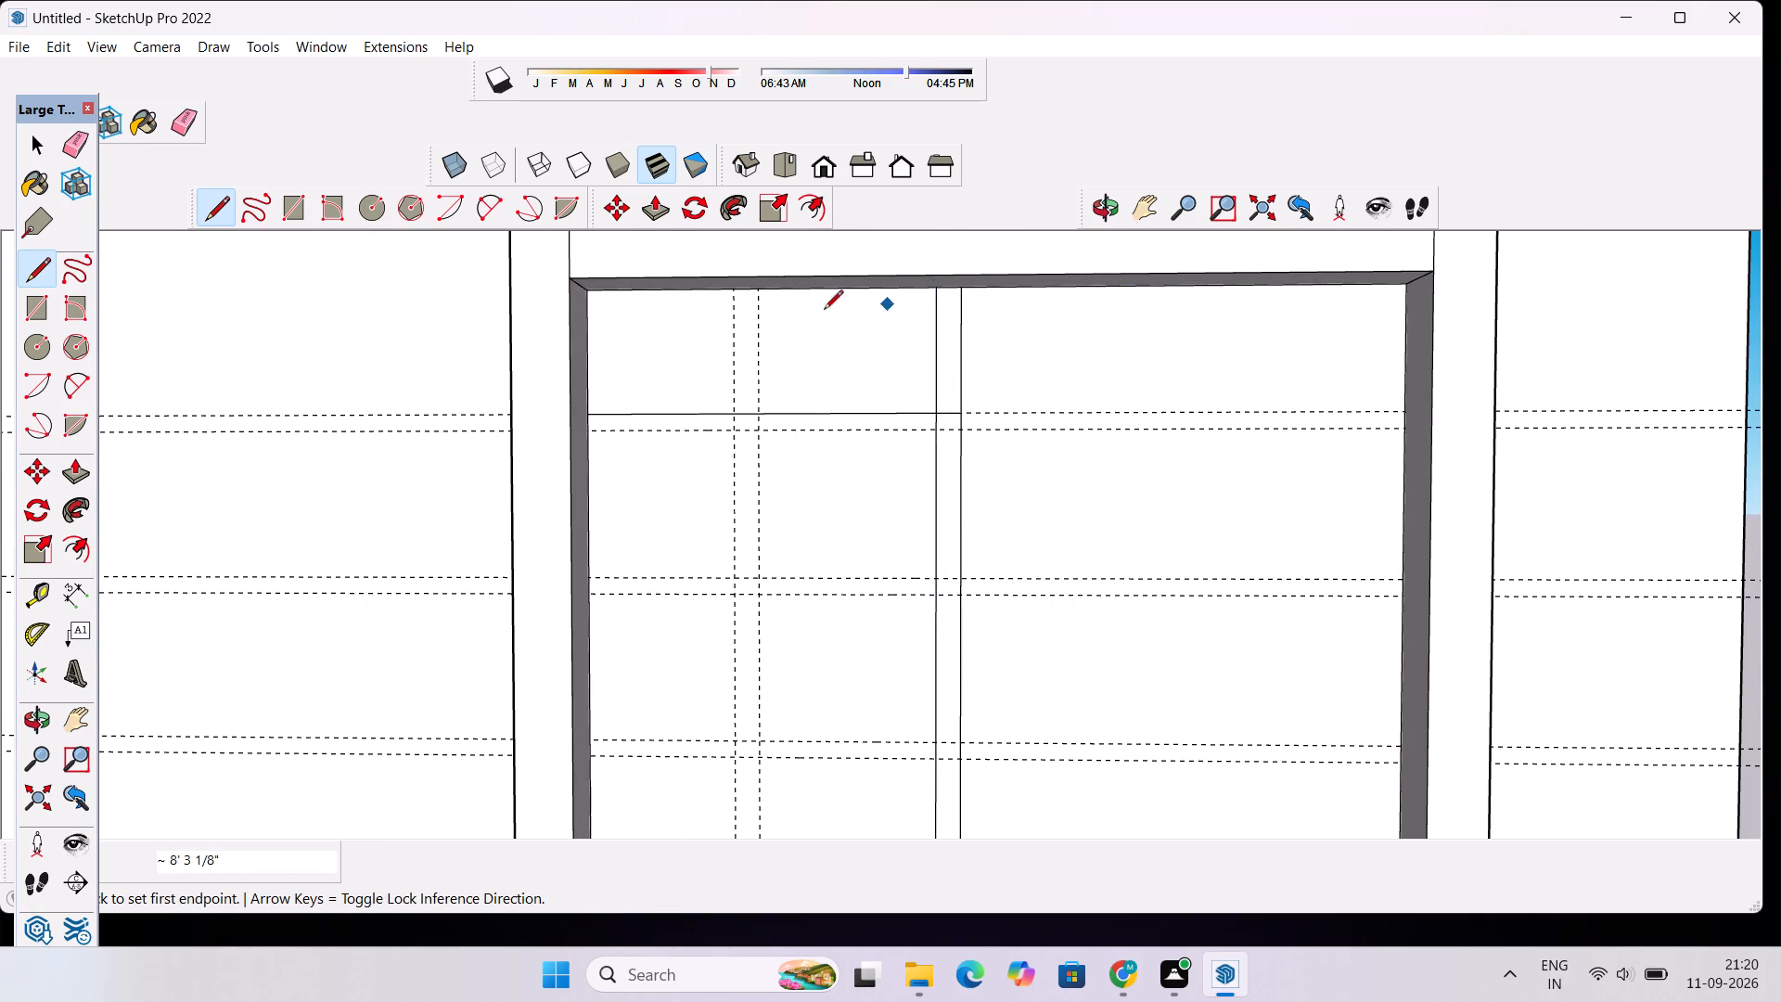
Draw a vertical line about 8' 3" long on the left guide pair's right guide, from the lower opening's top edge to its bottom edge.
left_click(756, 291)
scroll(756, 291, "down", 6)
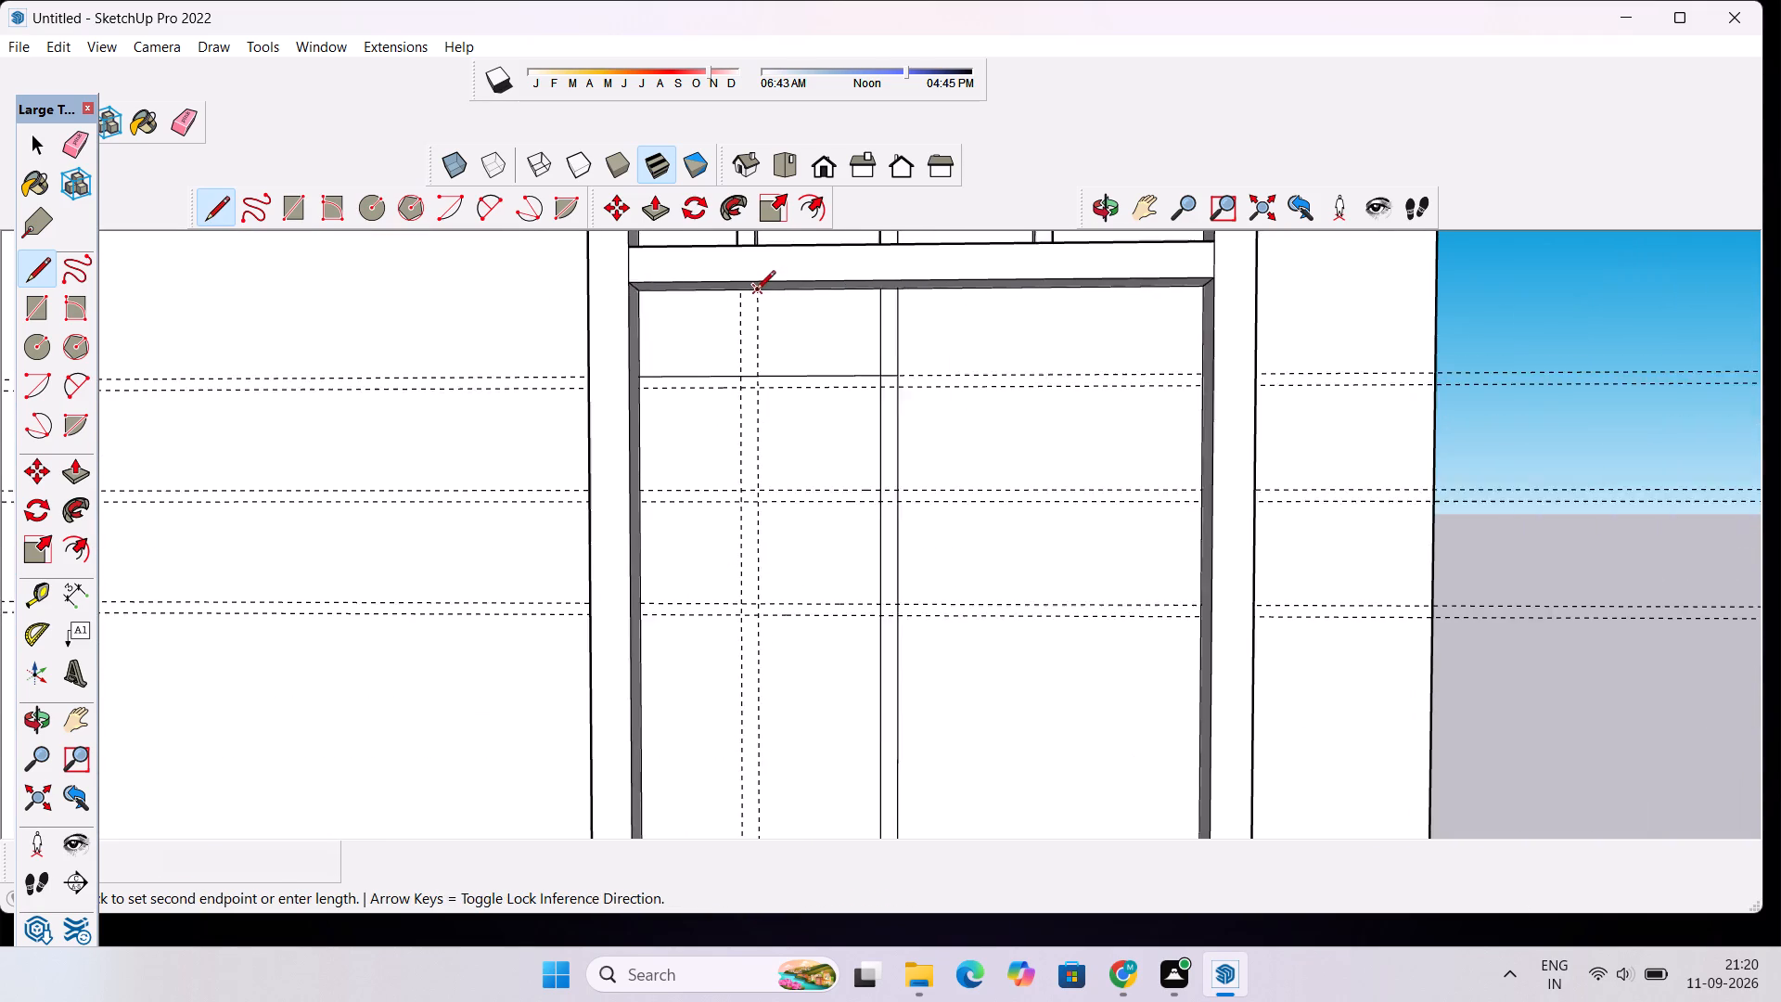
scroll(756, 291, "down", 6)
scroll(764, 531, "up", 12)
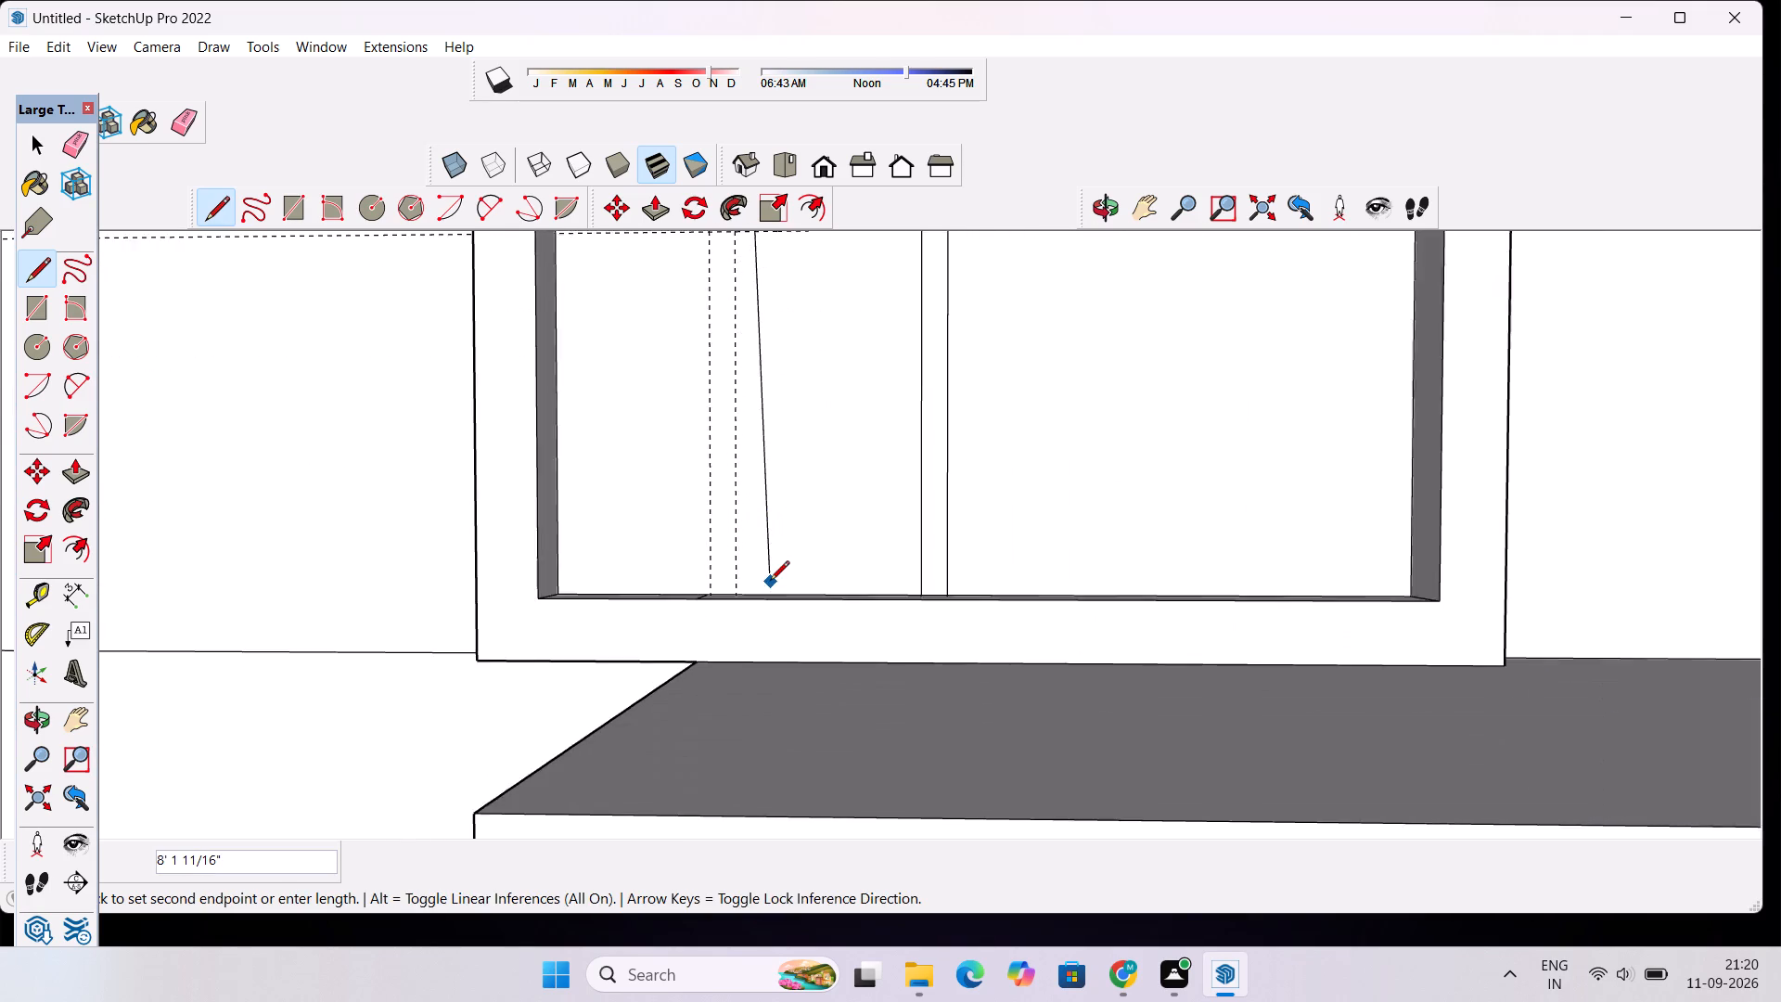
scroll(769, 582, "up", 4)
left_click(710, 604)
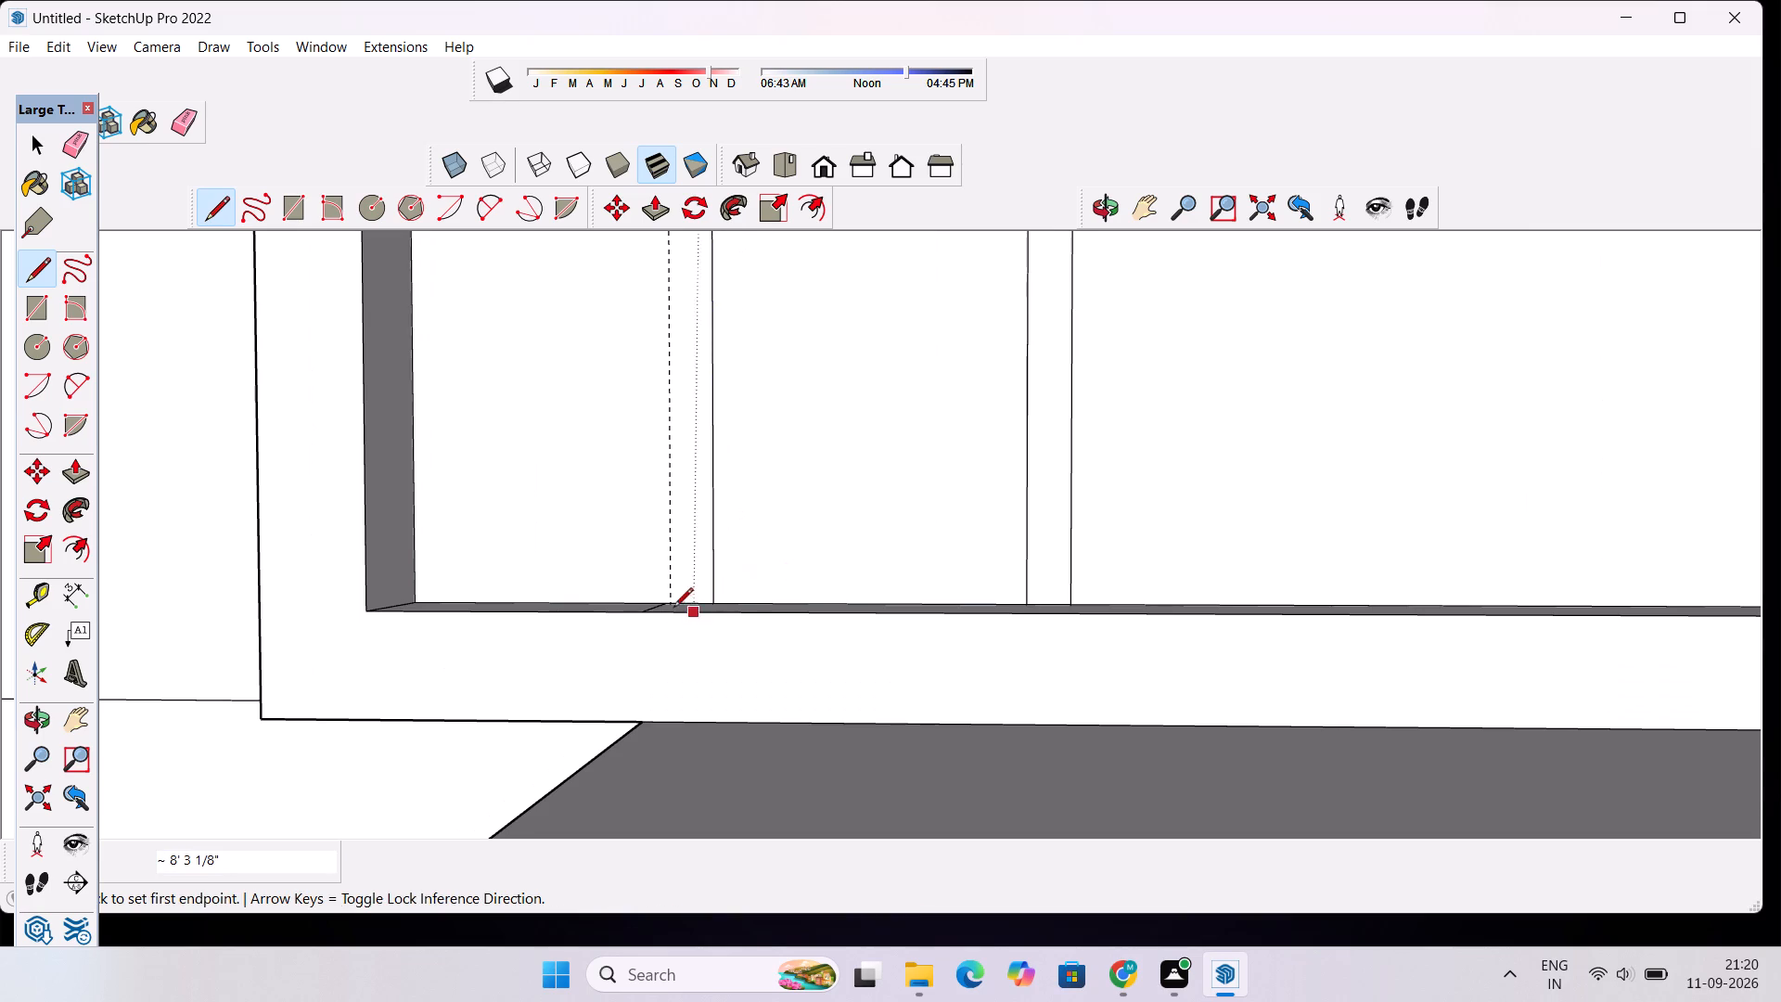
Draw a vertical line about 8' 3" long on the leftmost vertical guide, from the lower opening's bottom edge to its top edge.
scroll(672, 601, "up", 10)
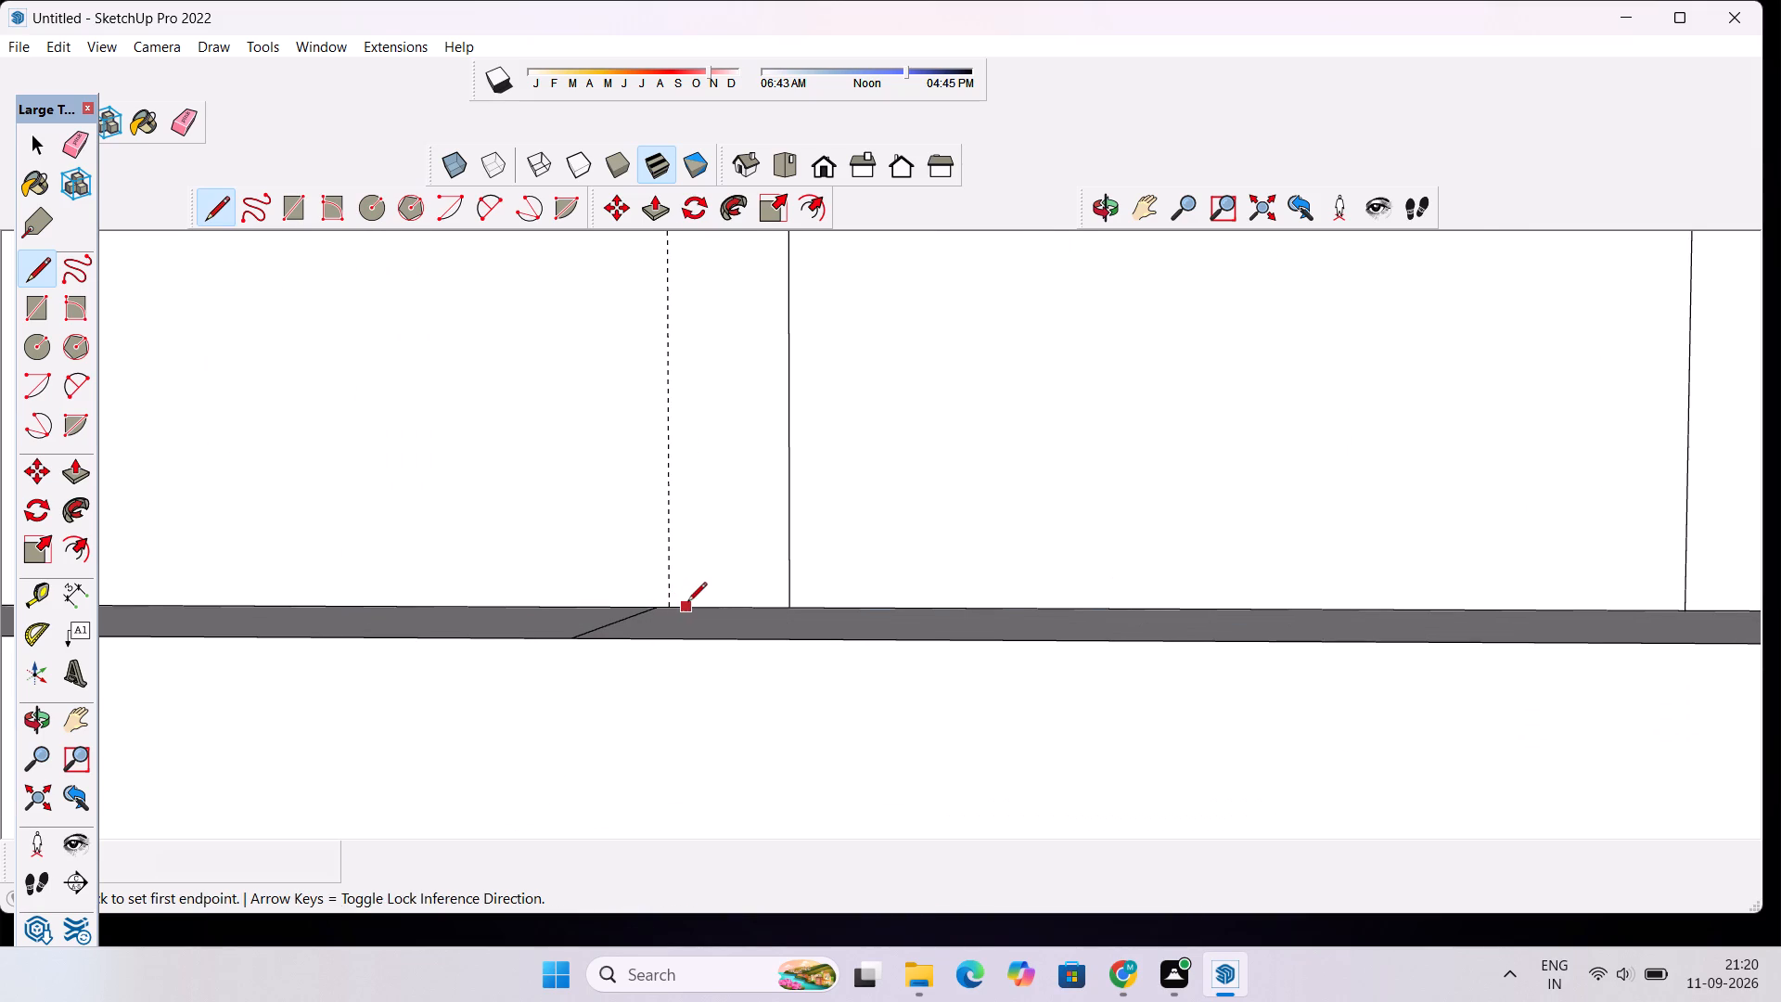
scroll(673, 603, "up", 12)
left_click(662, 616)
scroll(660, 606, "down", 12)
scroll(662, 599, "up", 1)
scroll(662, 594, "down", 20)
scroll(662, 594, "down", 5)
scroll(673, 564, "up", 1)
scroll(673, 562, "down", 3)
scroll(673, 561, "up", 1)
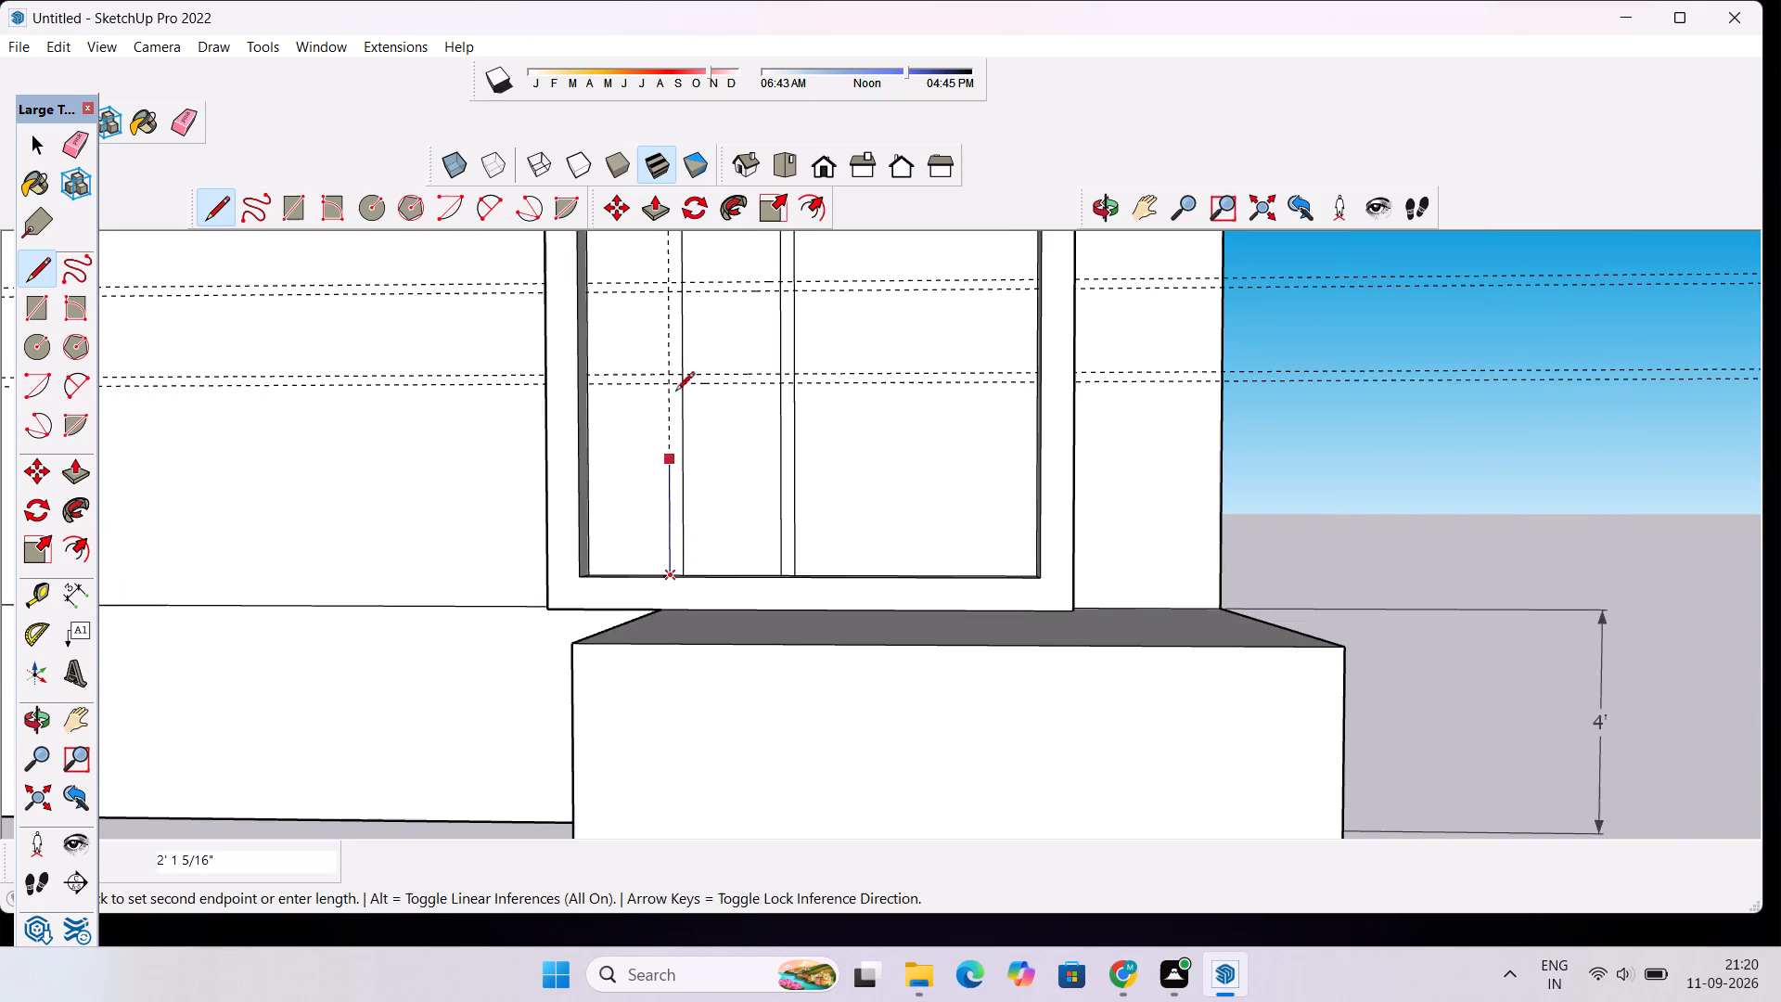
scroll(674, 340, "down", 11)
scroll(679, 259, "up", 7)
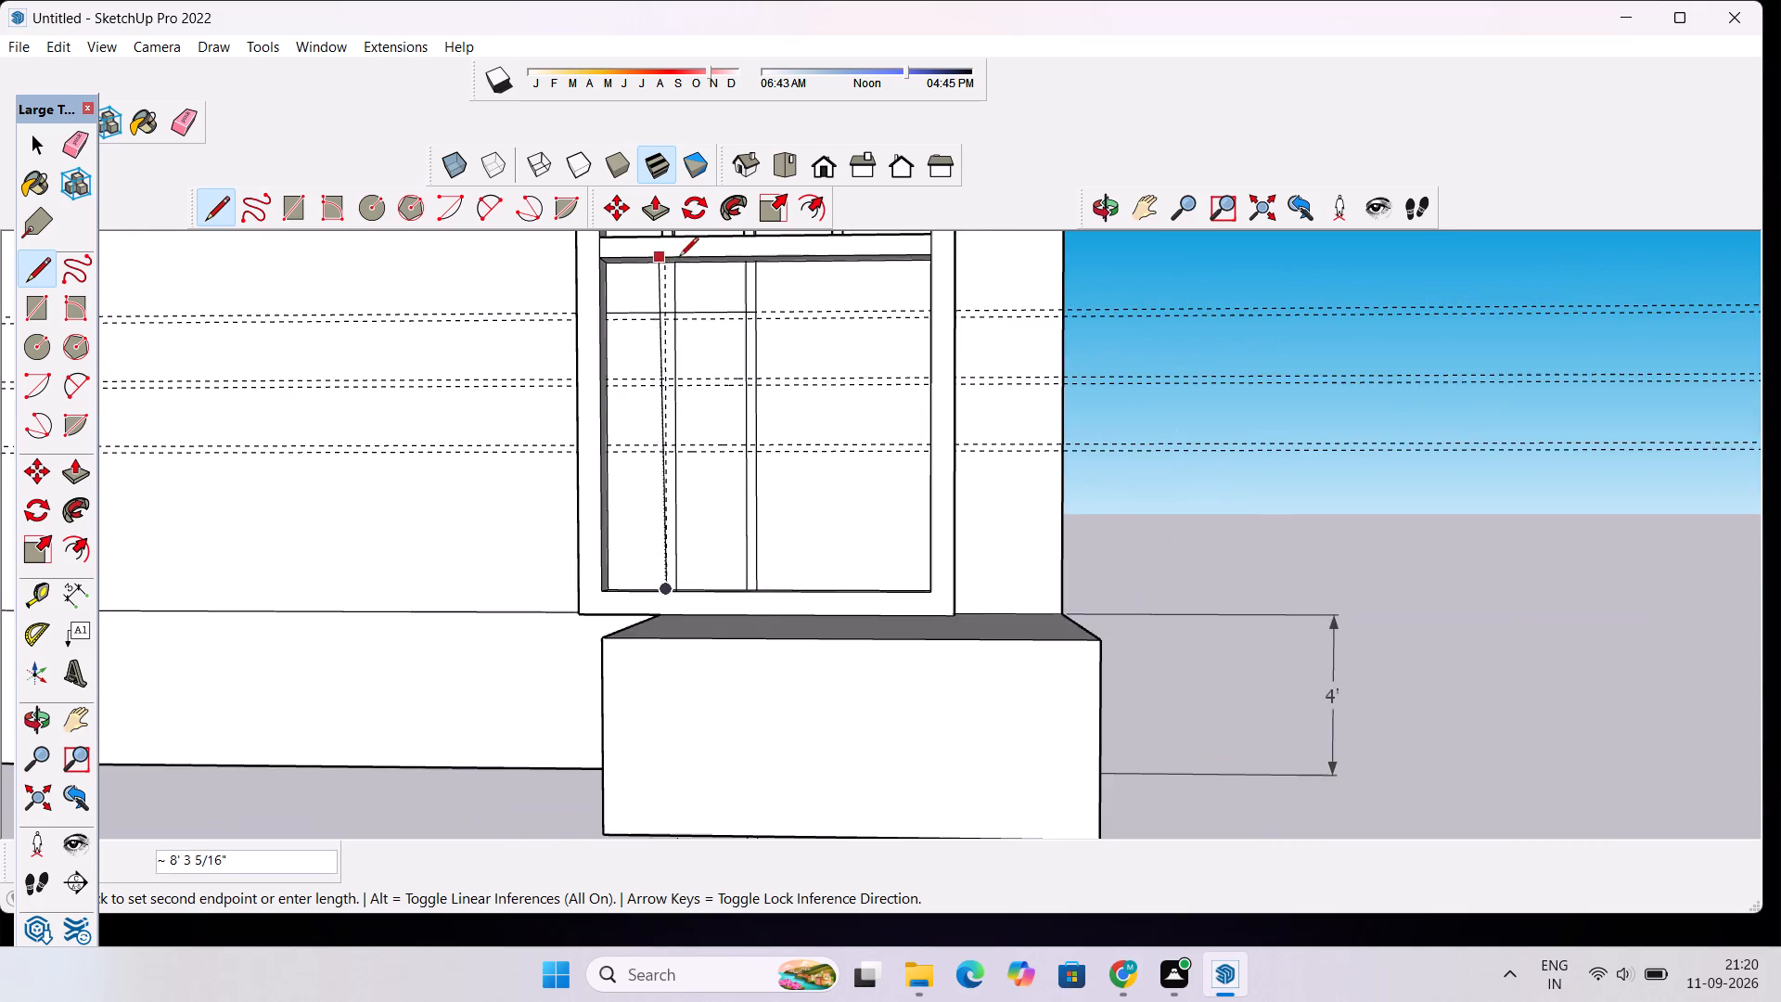
scroll(649, 294, "up", 13)
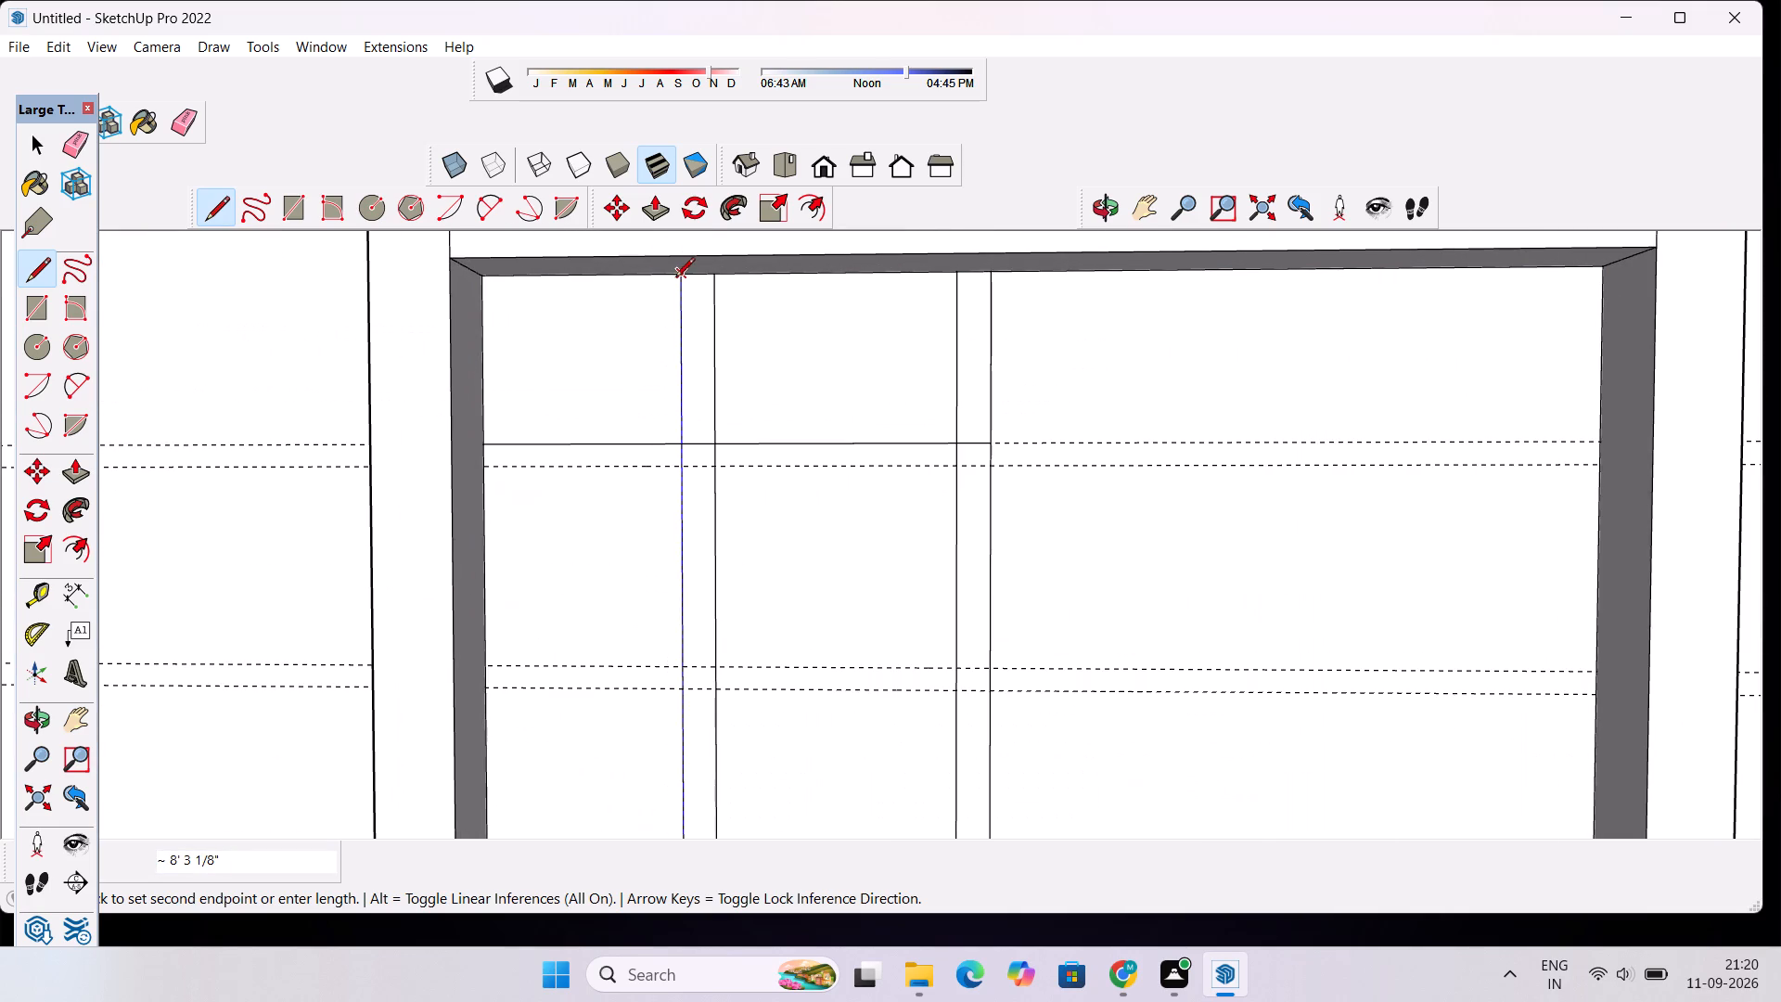
left_click(679, 278)
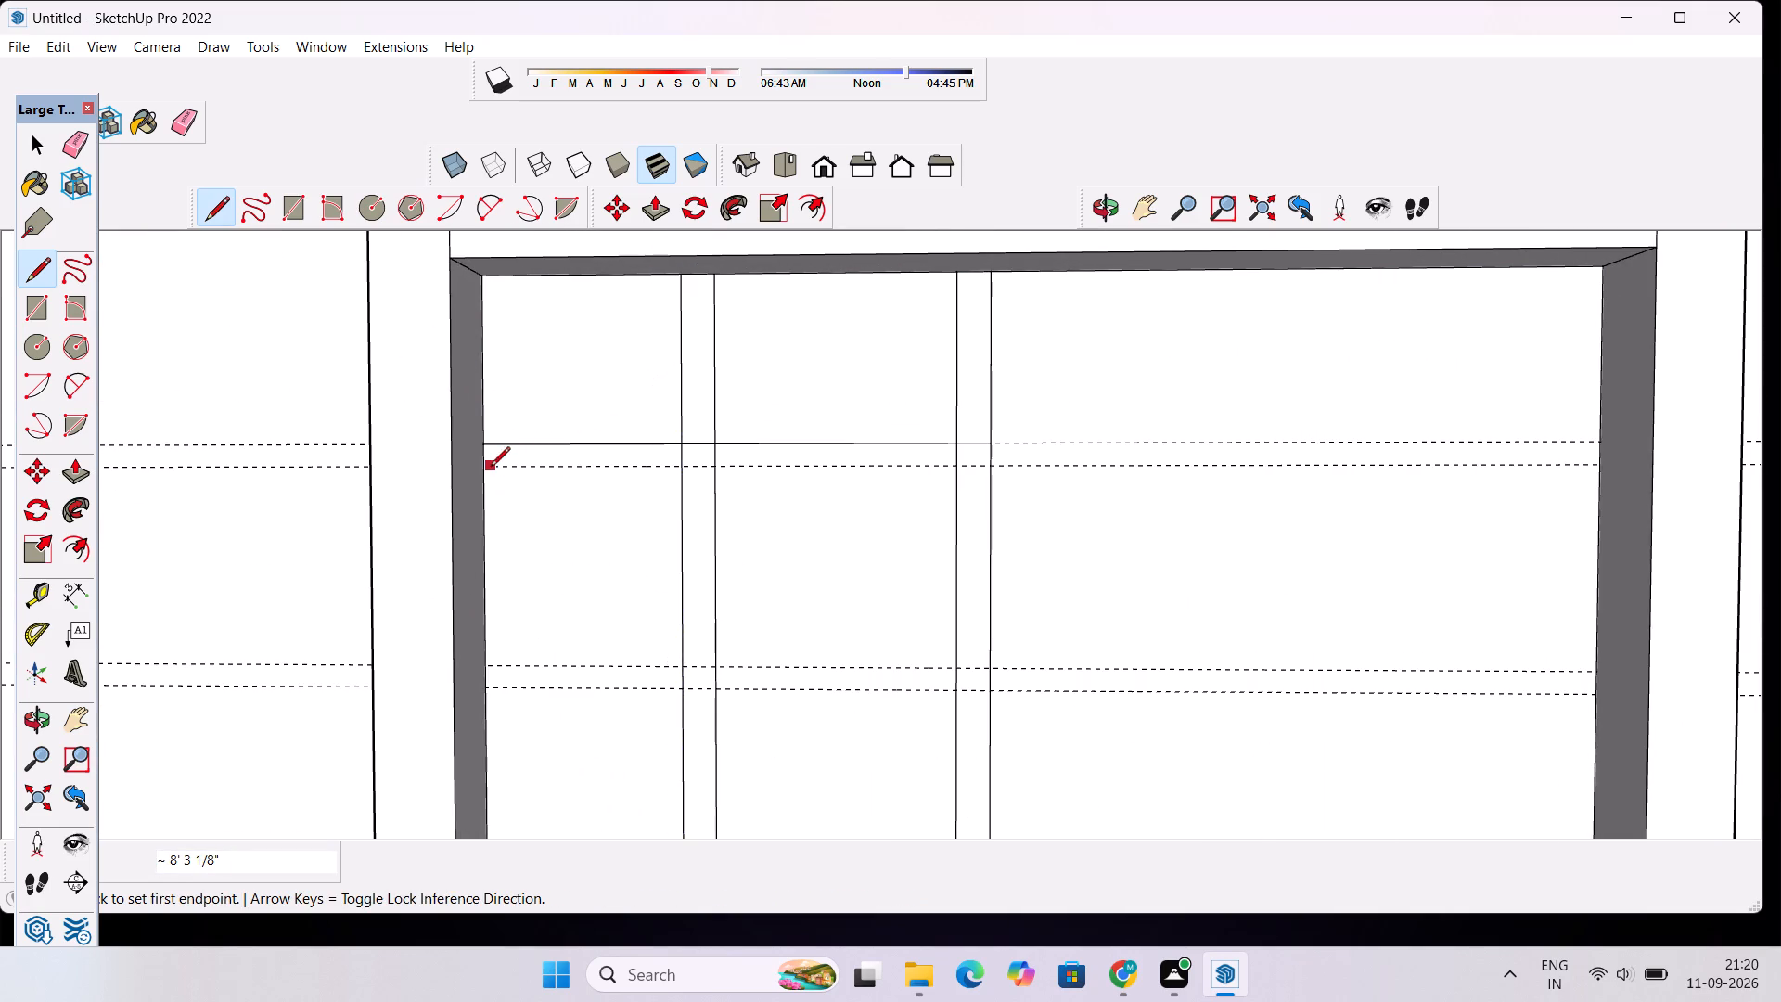
Draw a line along the lower guide of the top horizontal pair, from the opening's left edge to the rightmost vertical line.
left_click(480, 470)
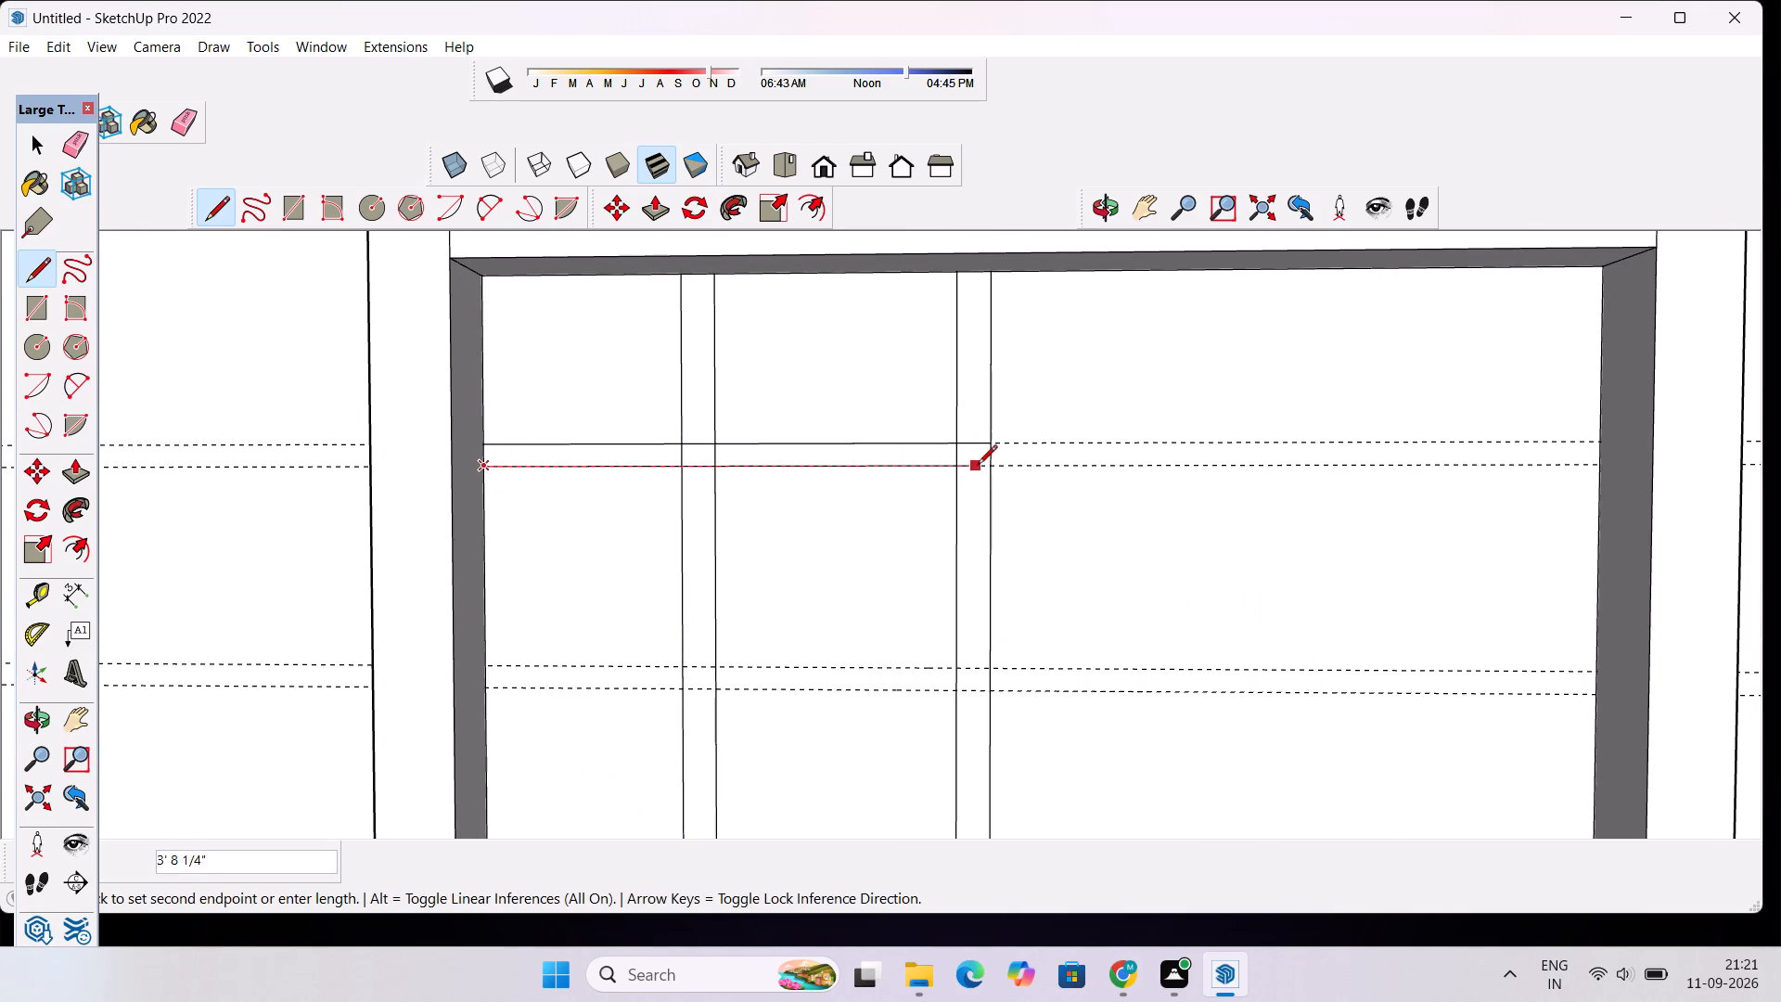
left_click(988, 468)
Trace both guides of the bottom horizontal pair with lines about 3' 9 1/2" long between the opening's left edge and the rightmost vertical line.
scroll(906, 453, "down", 7)
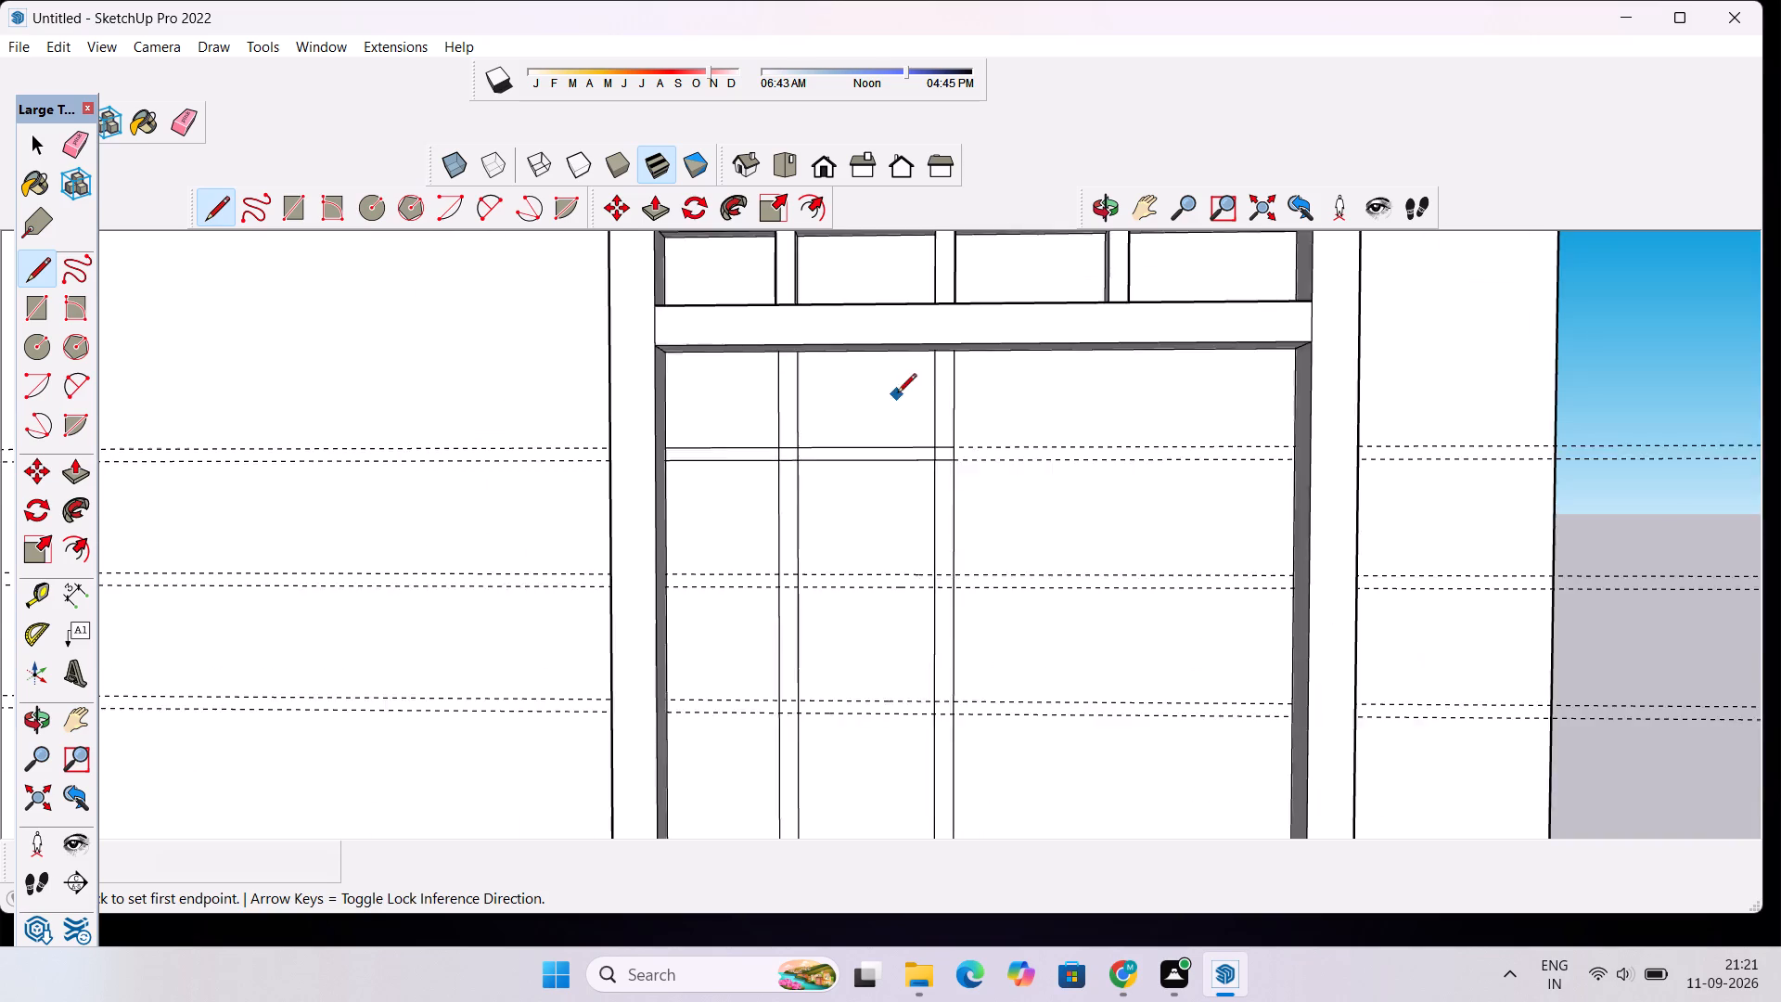
scroll(897, 394, "down", 3)
scroll(946, 638, "up", 10)
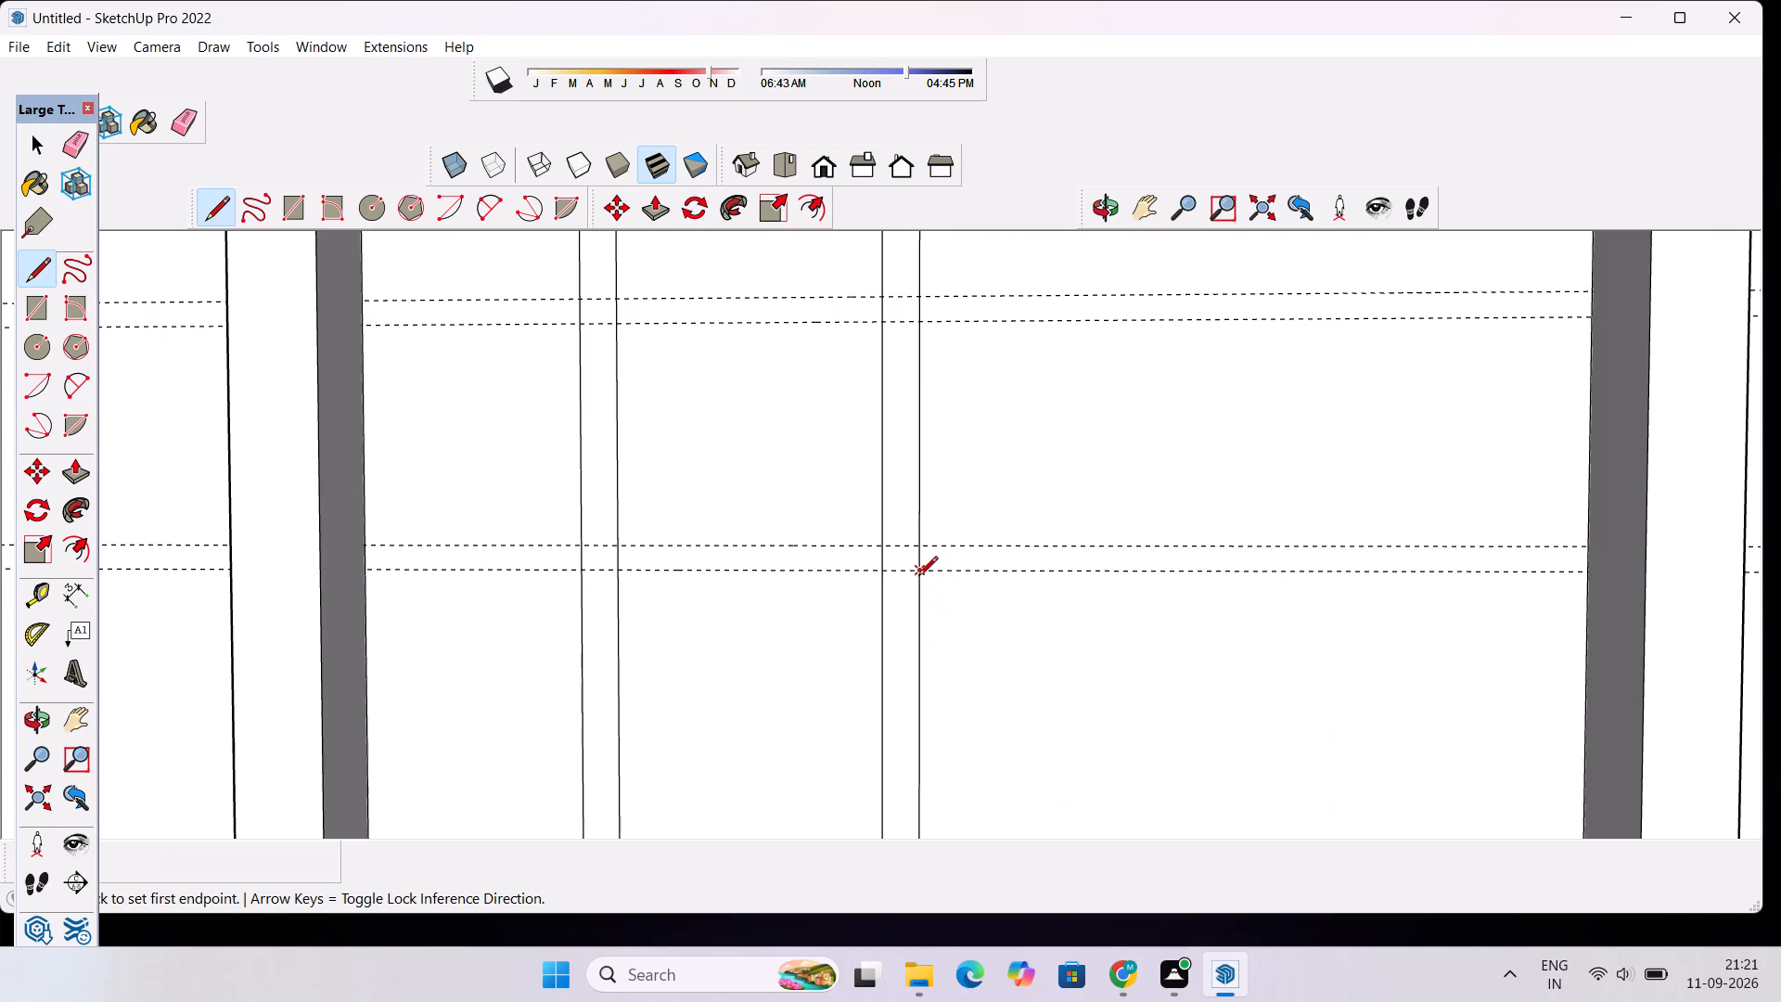
left_click(918, 572)
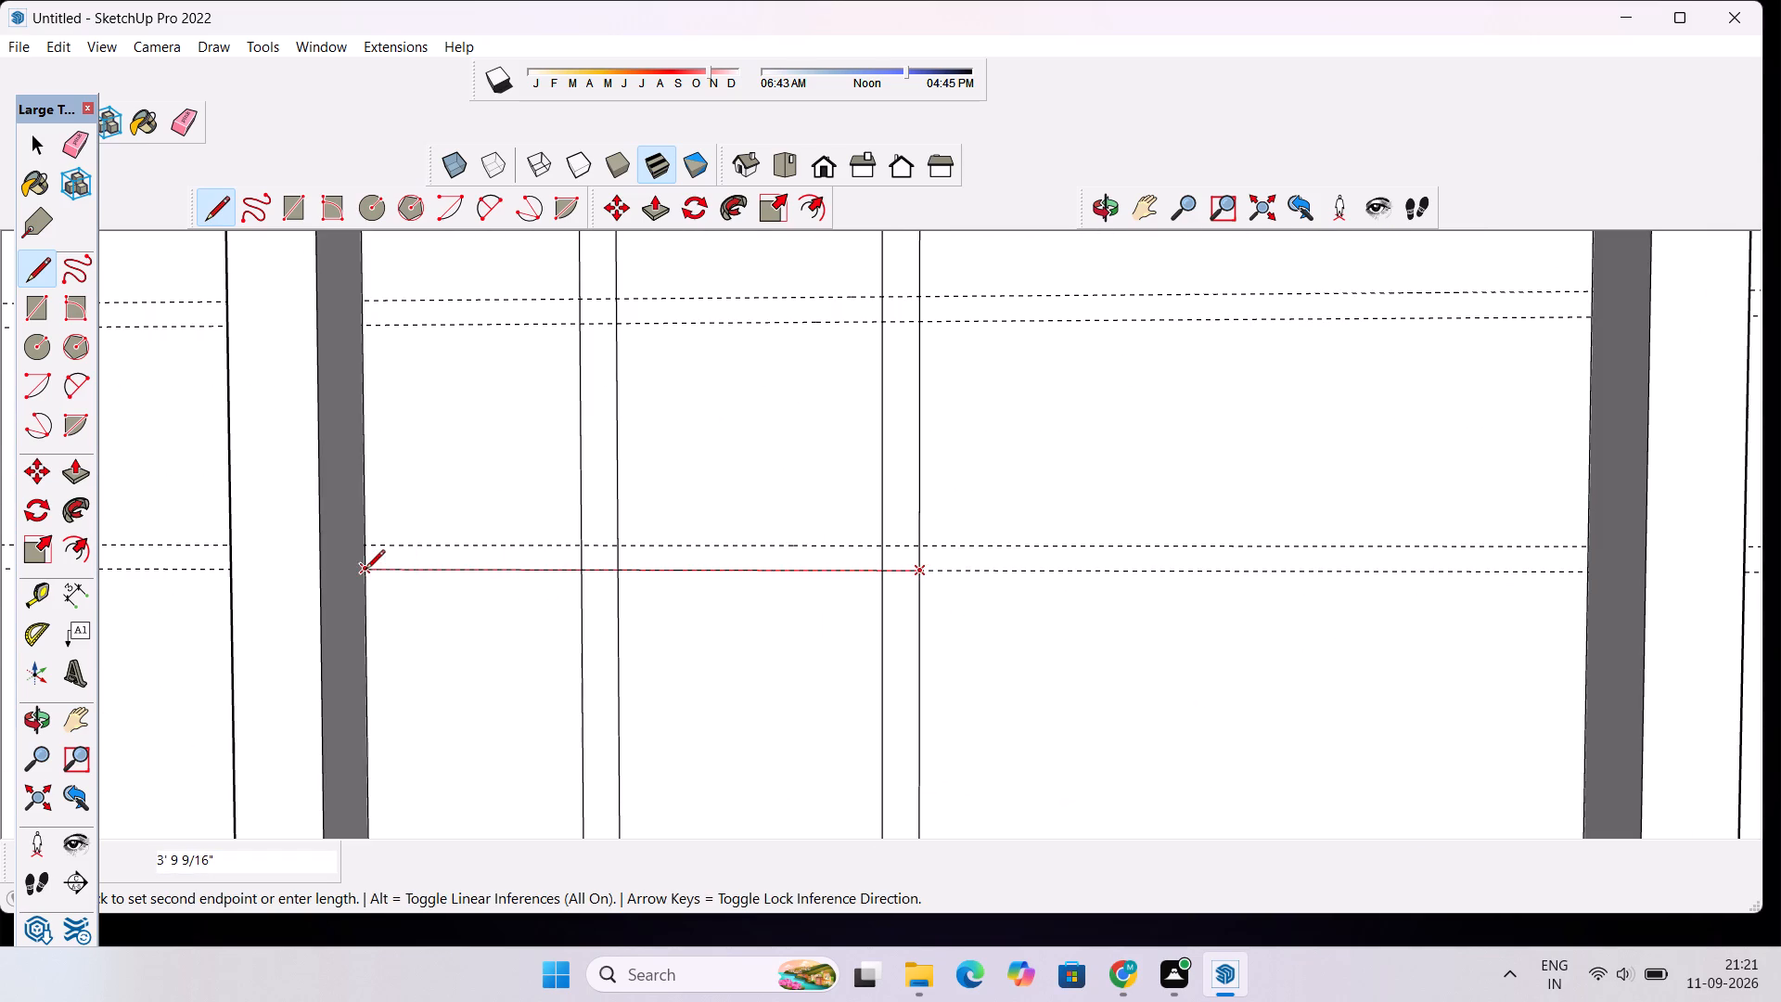
left_click(365, 571)
left_click(362, 548)
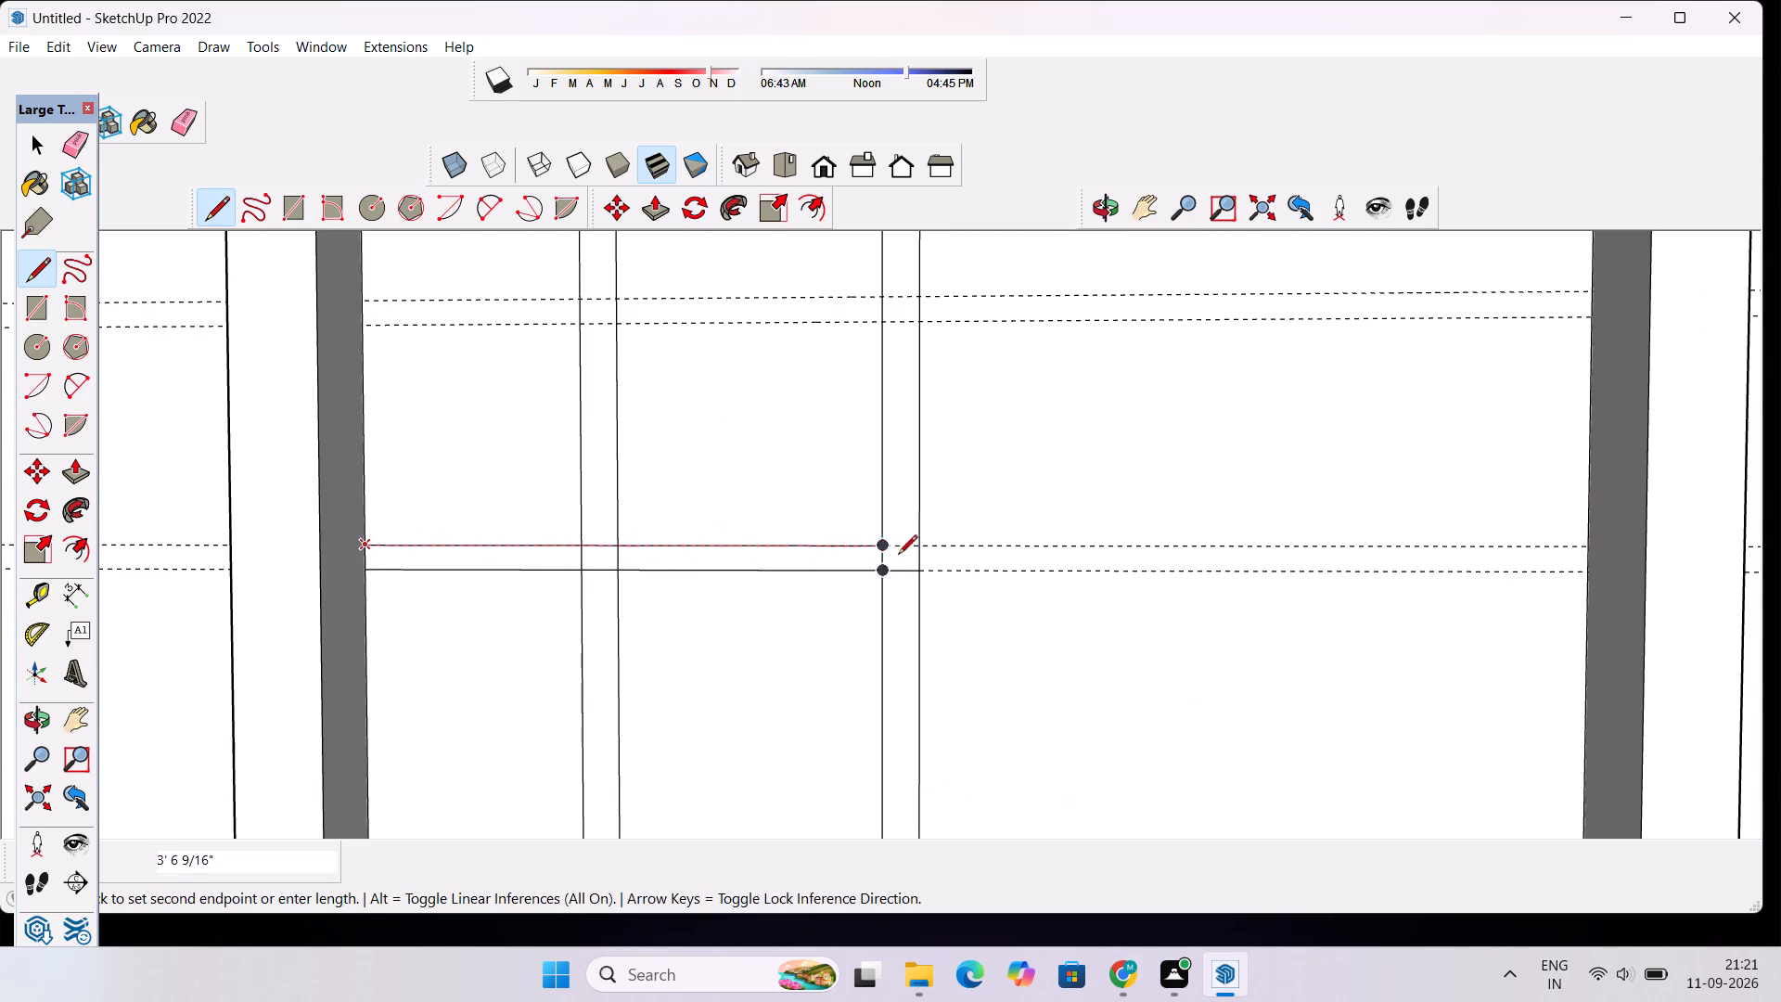
left_click(915, 552)
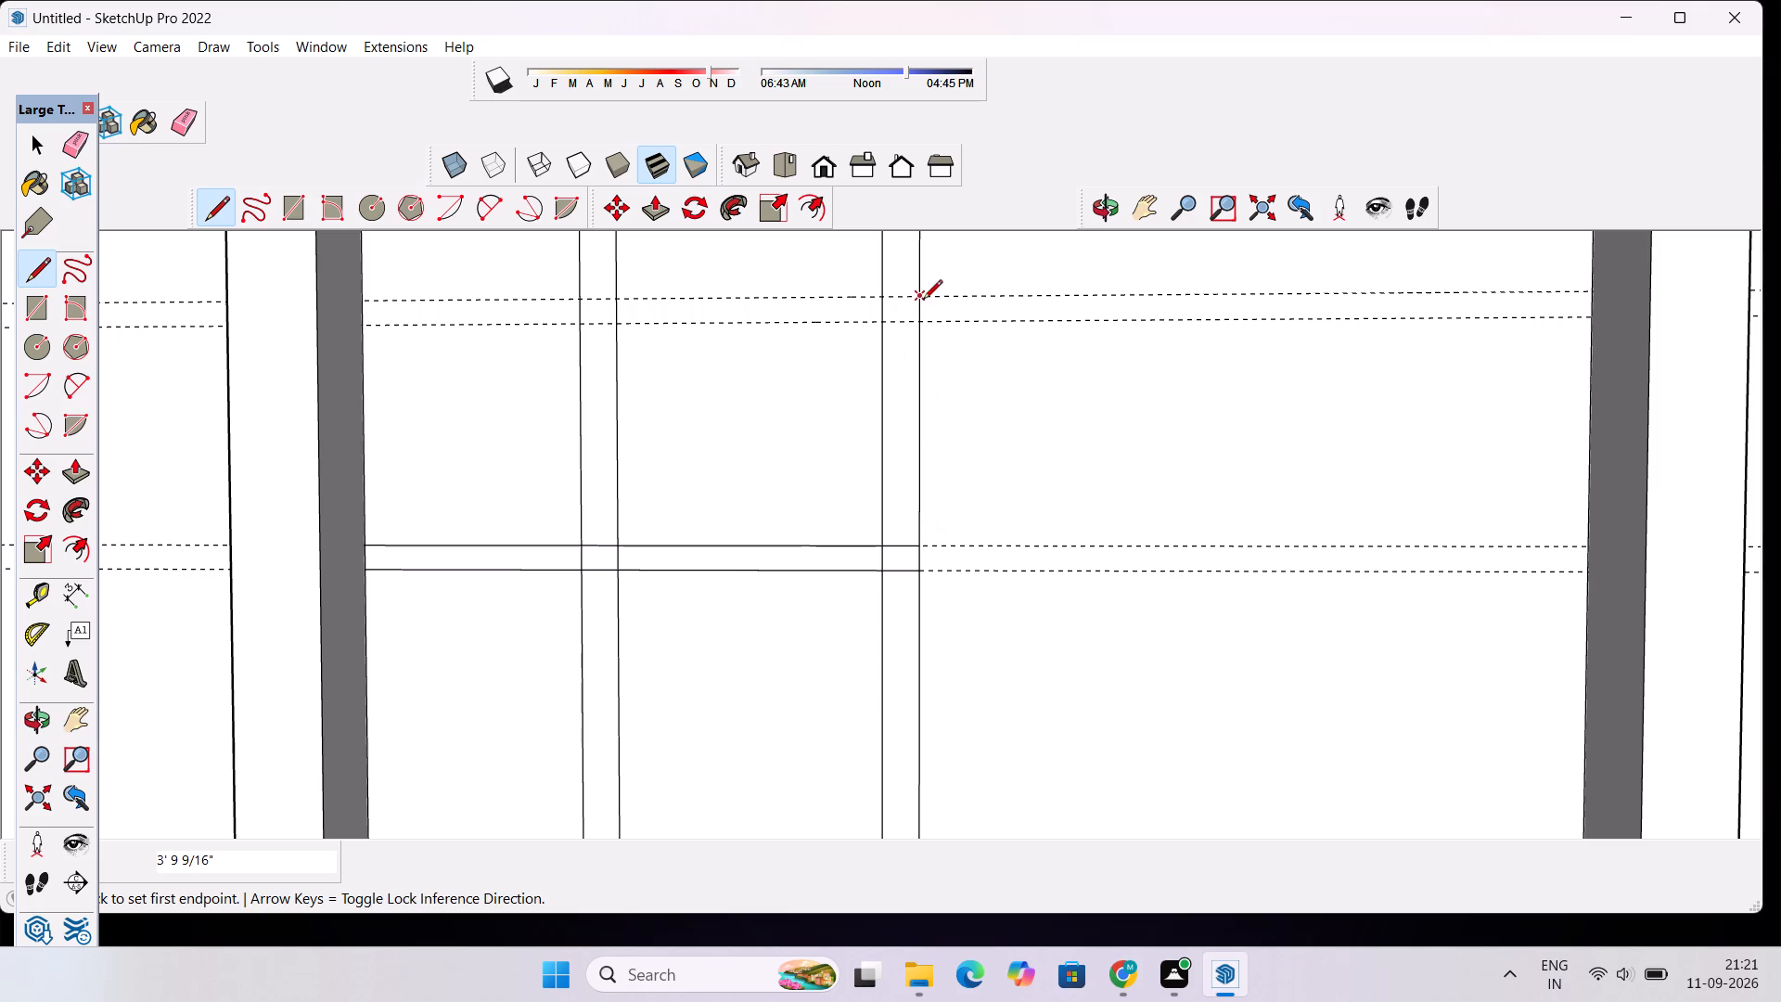
Trace both guides of the middle horizontal pair with lines between the opening's left edge and the rightmost vertical line.
left_click(920, 297)
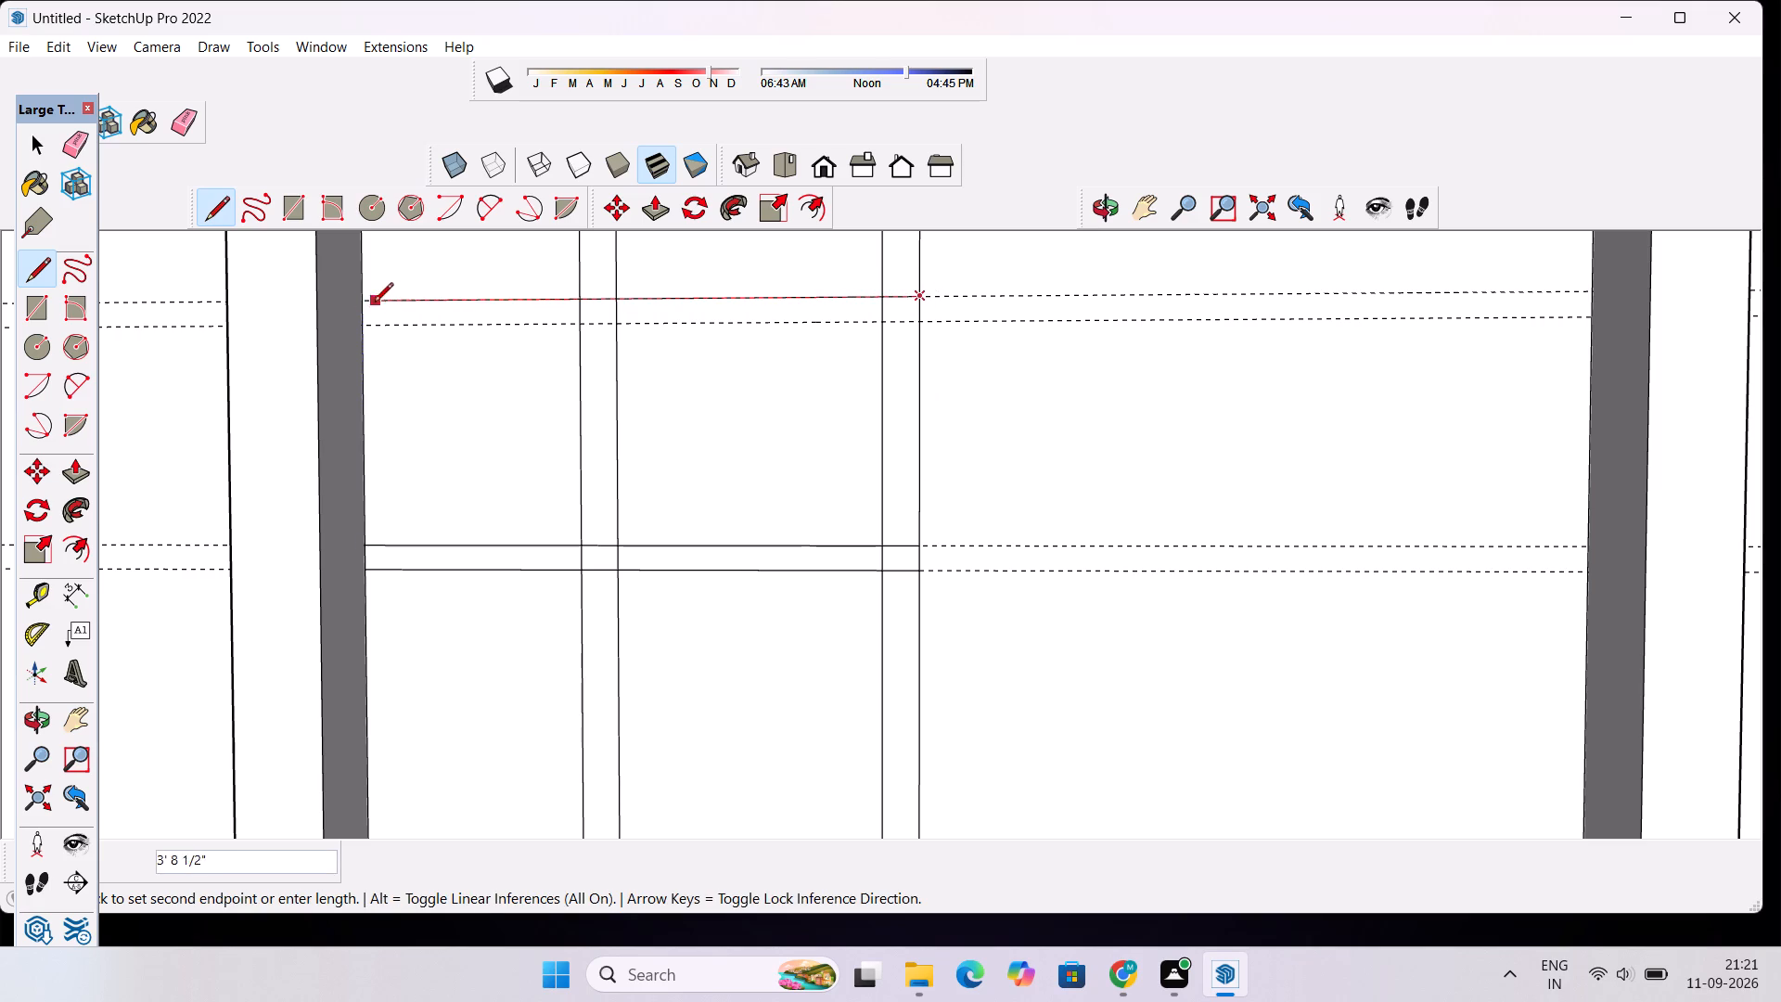
left_click(367, 302)
left_click(364, 326)
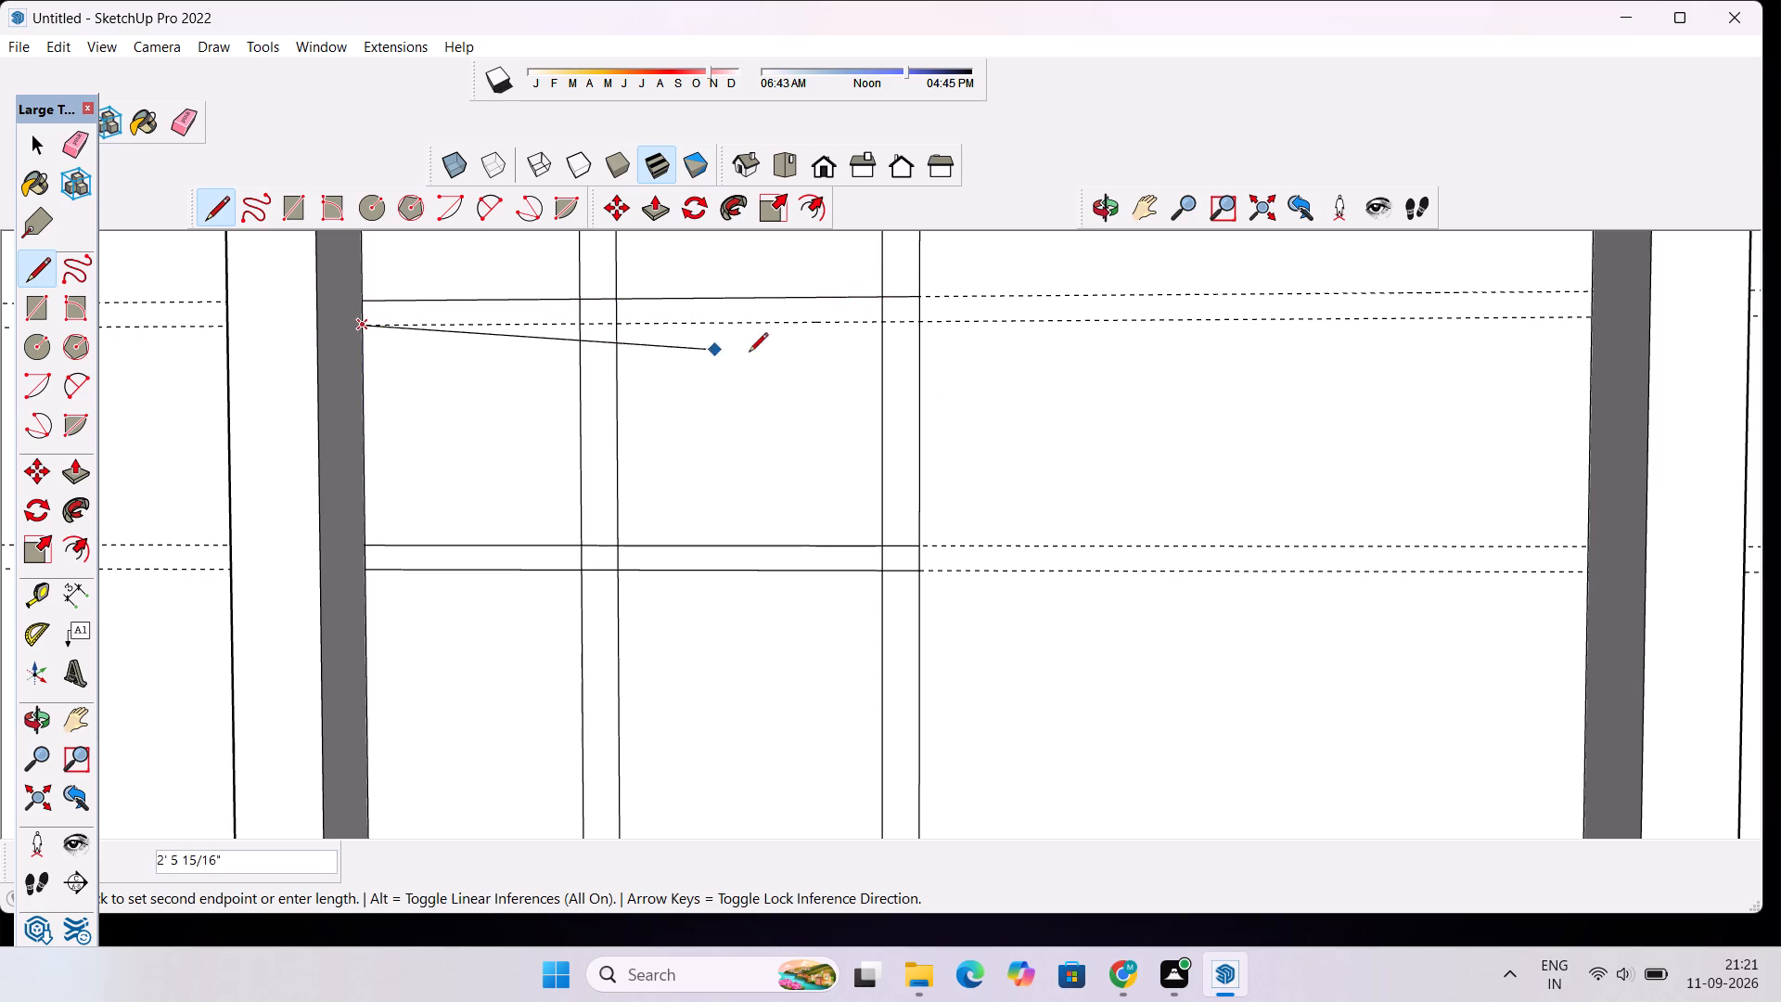
left_click(916, 329)
Erase the three pairs of horizontal guides running across the front wall.
scroll(878, 477, "down", 12)
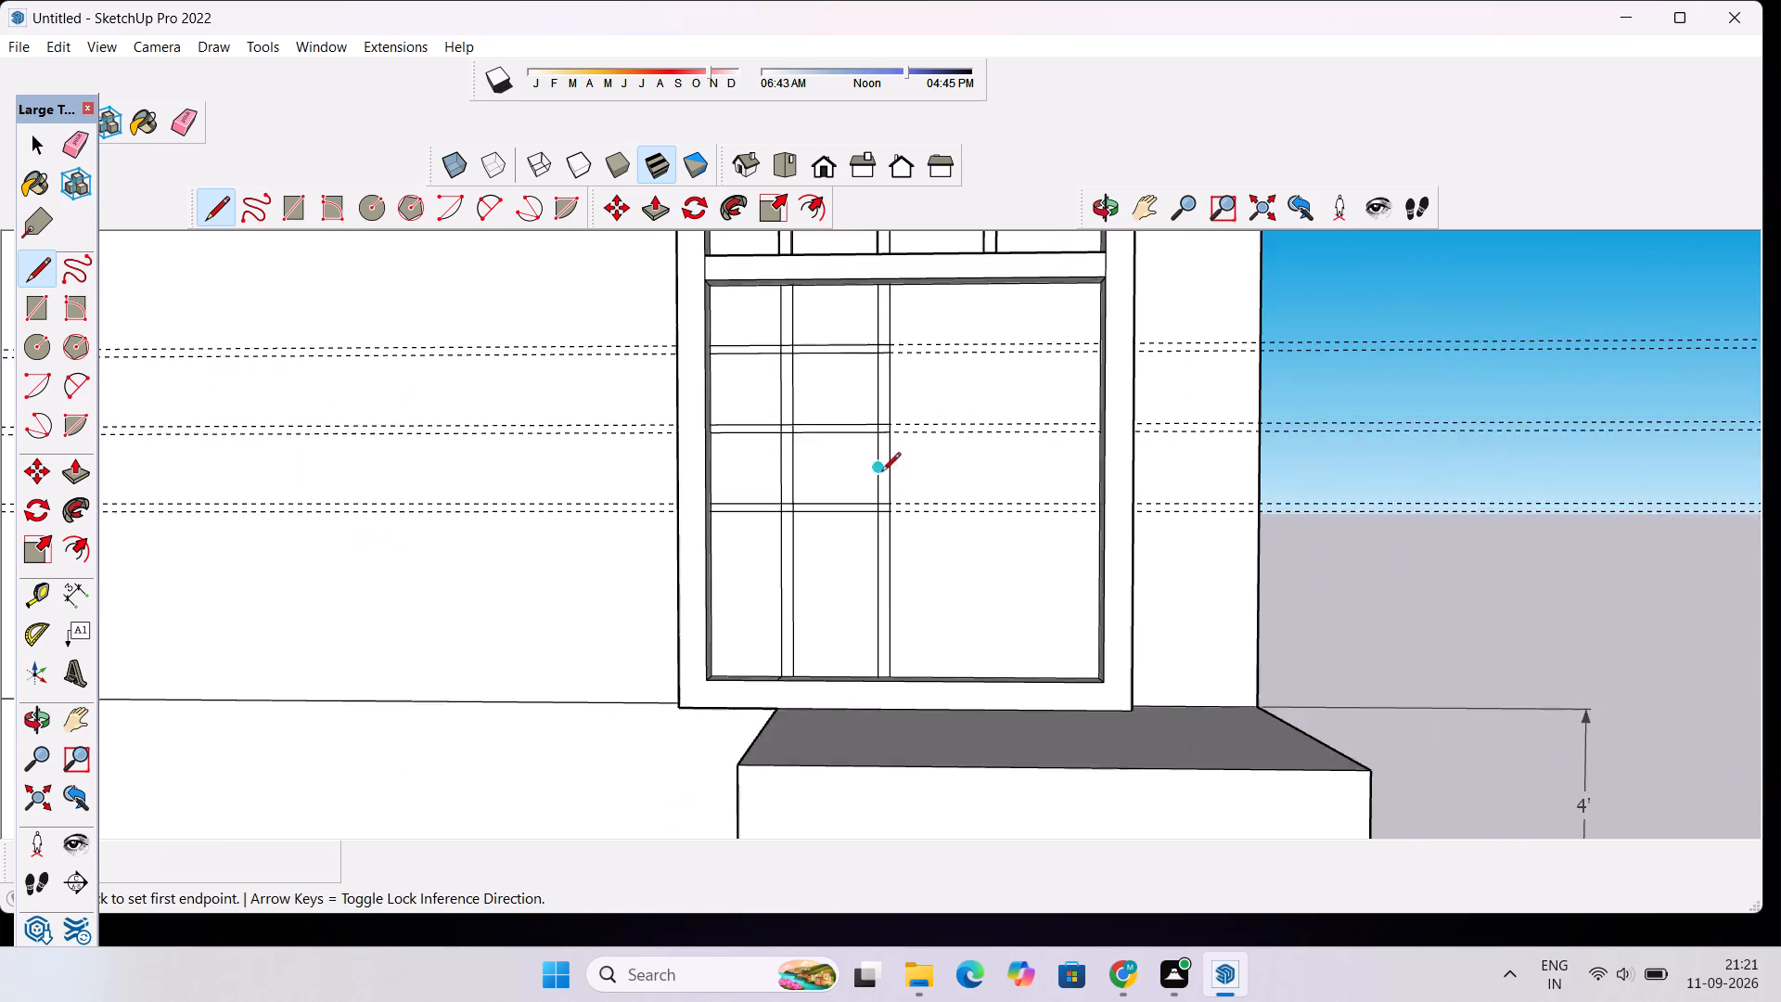
scroll(900, 388, "down", 6)
scroll(875, 318, "up", 5)
key("space")
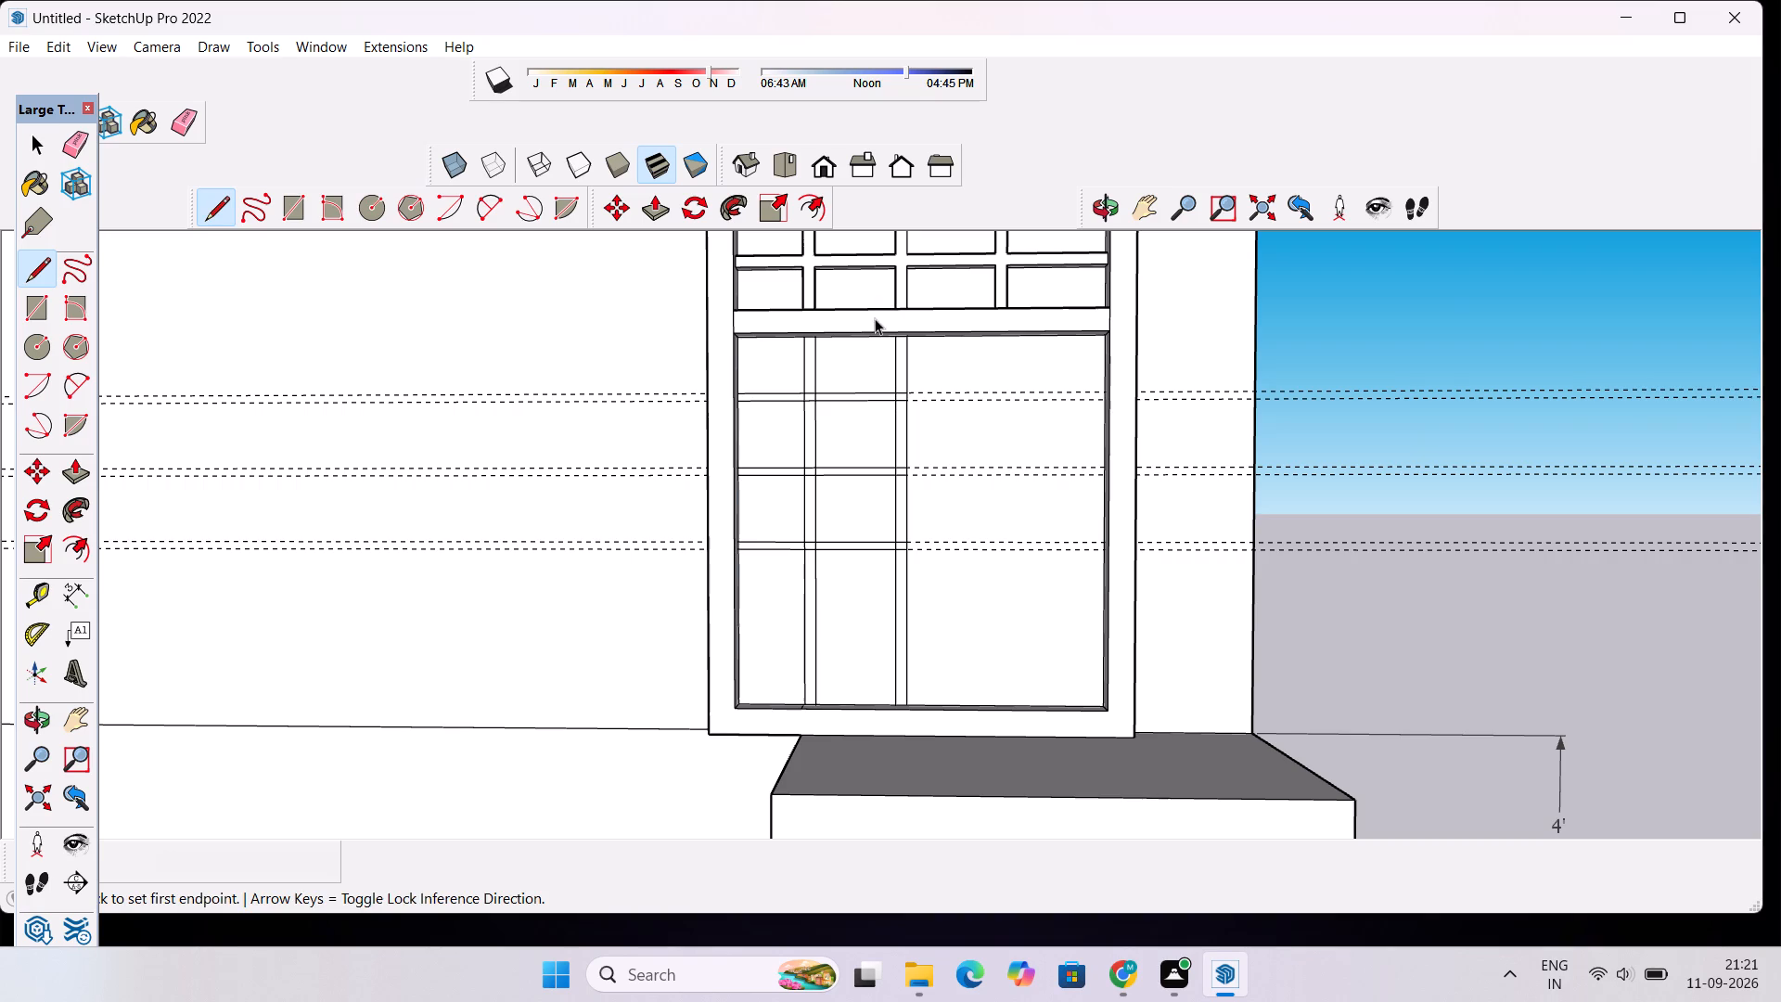
type("e")
scroll(1301, 354, "down", 3)
left_click_drag(1353, 352, 1377, 510)
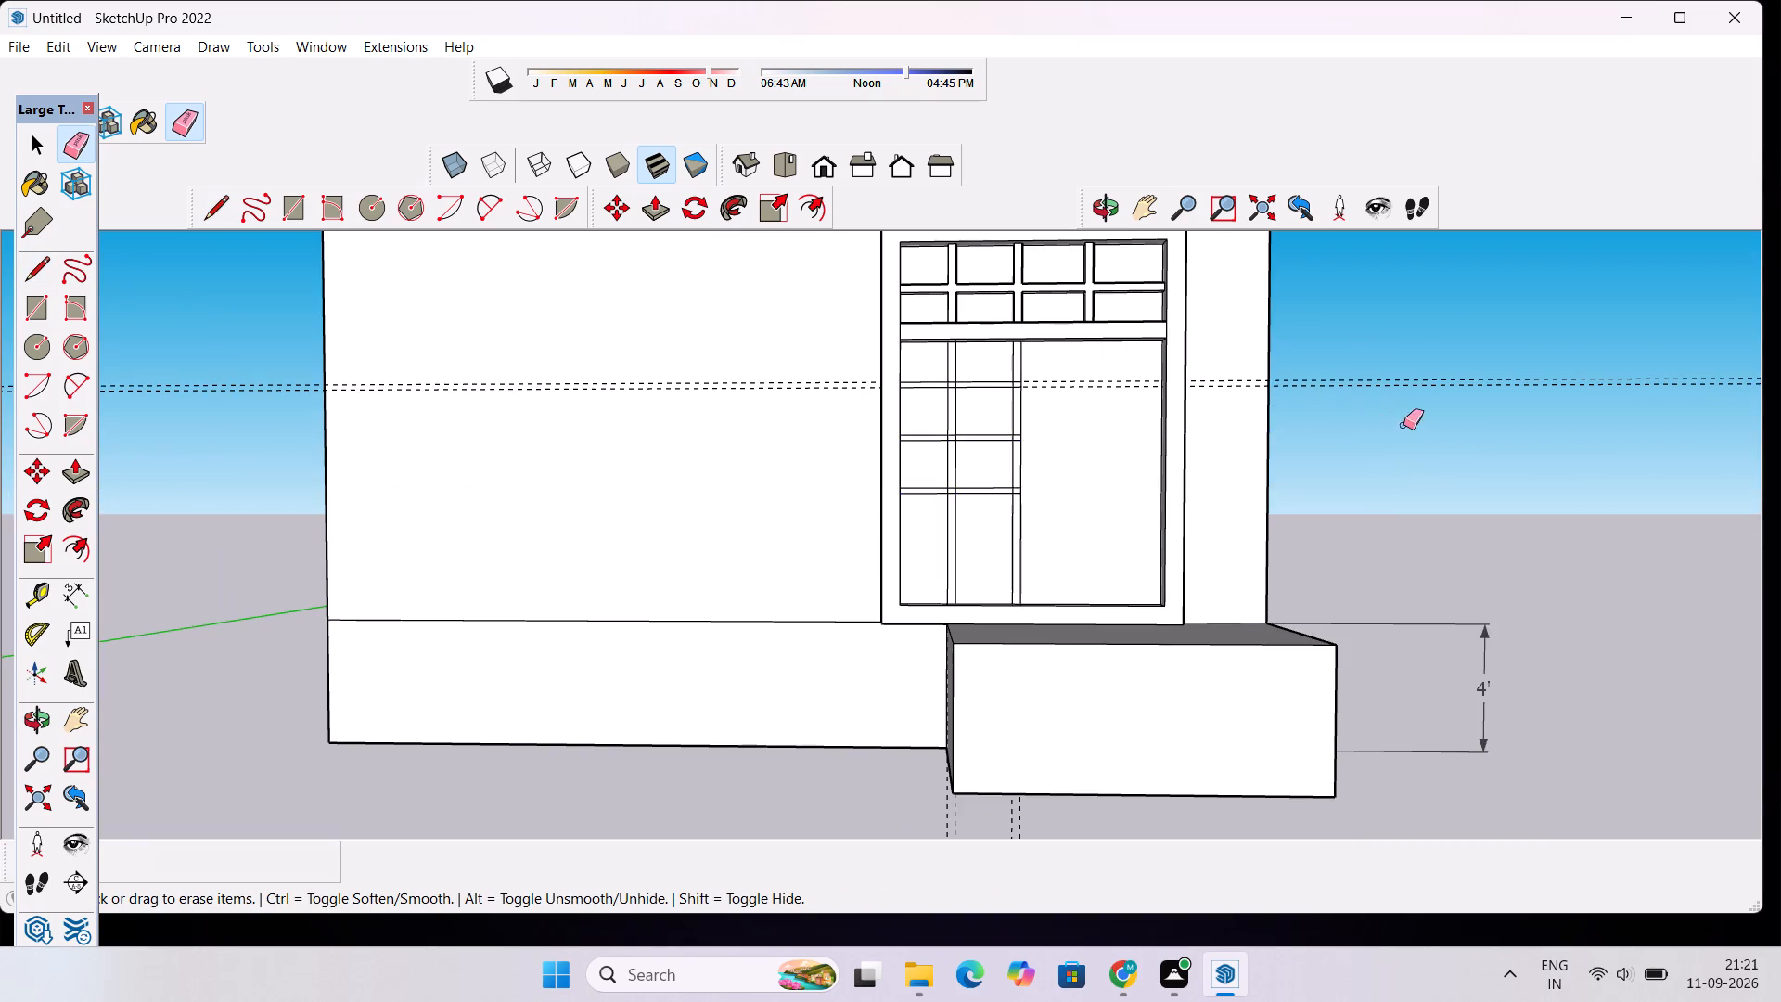
scroll(1405, 377, "up", 3)
left_click_drag(1405, 359, 1412, 388)
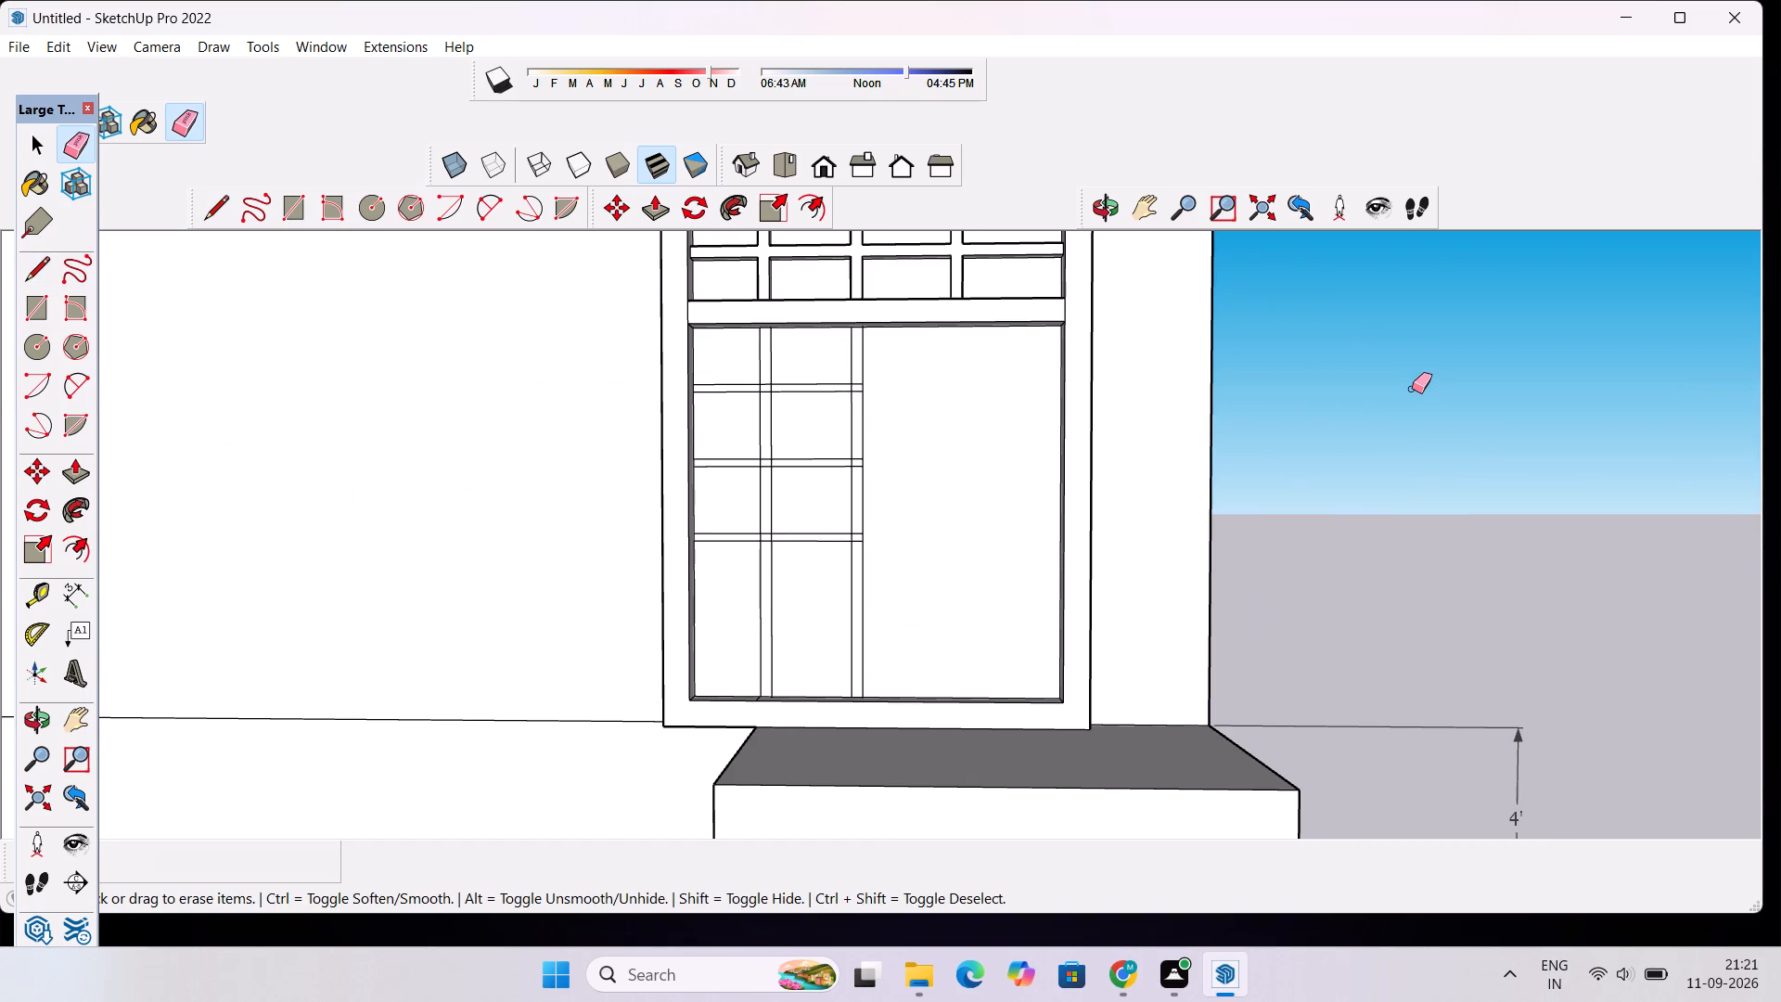
Erase the short horizontal line segments of all three pairs where they cross the right vertical strip in the lower opening.
scroll(1211, 490, "down", 4)
scroll(855, 419, "up", 4)
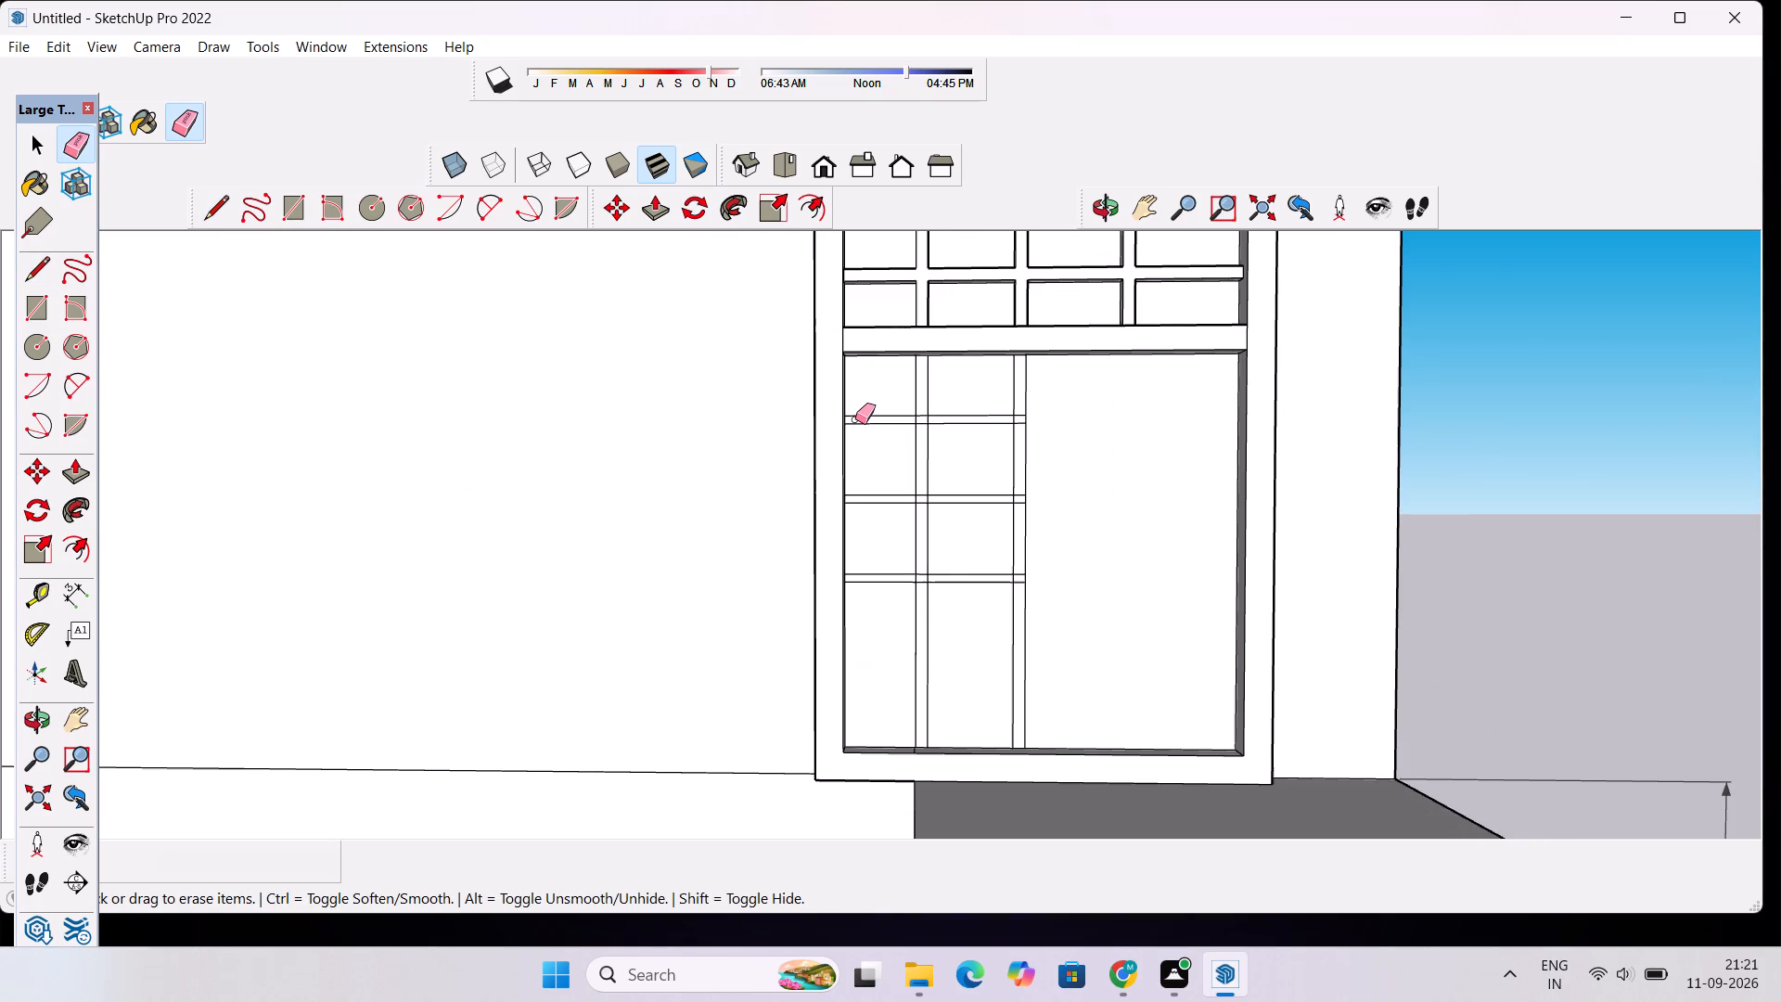
scroll(1033, 388, "up", 3)
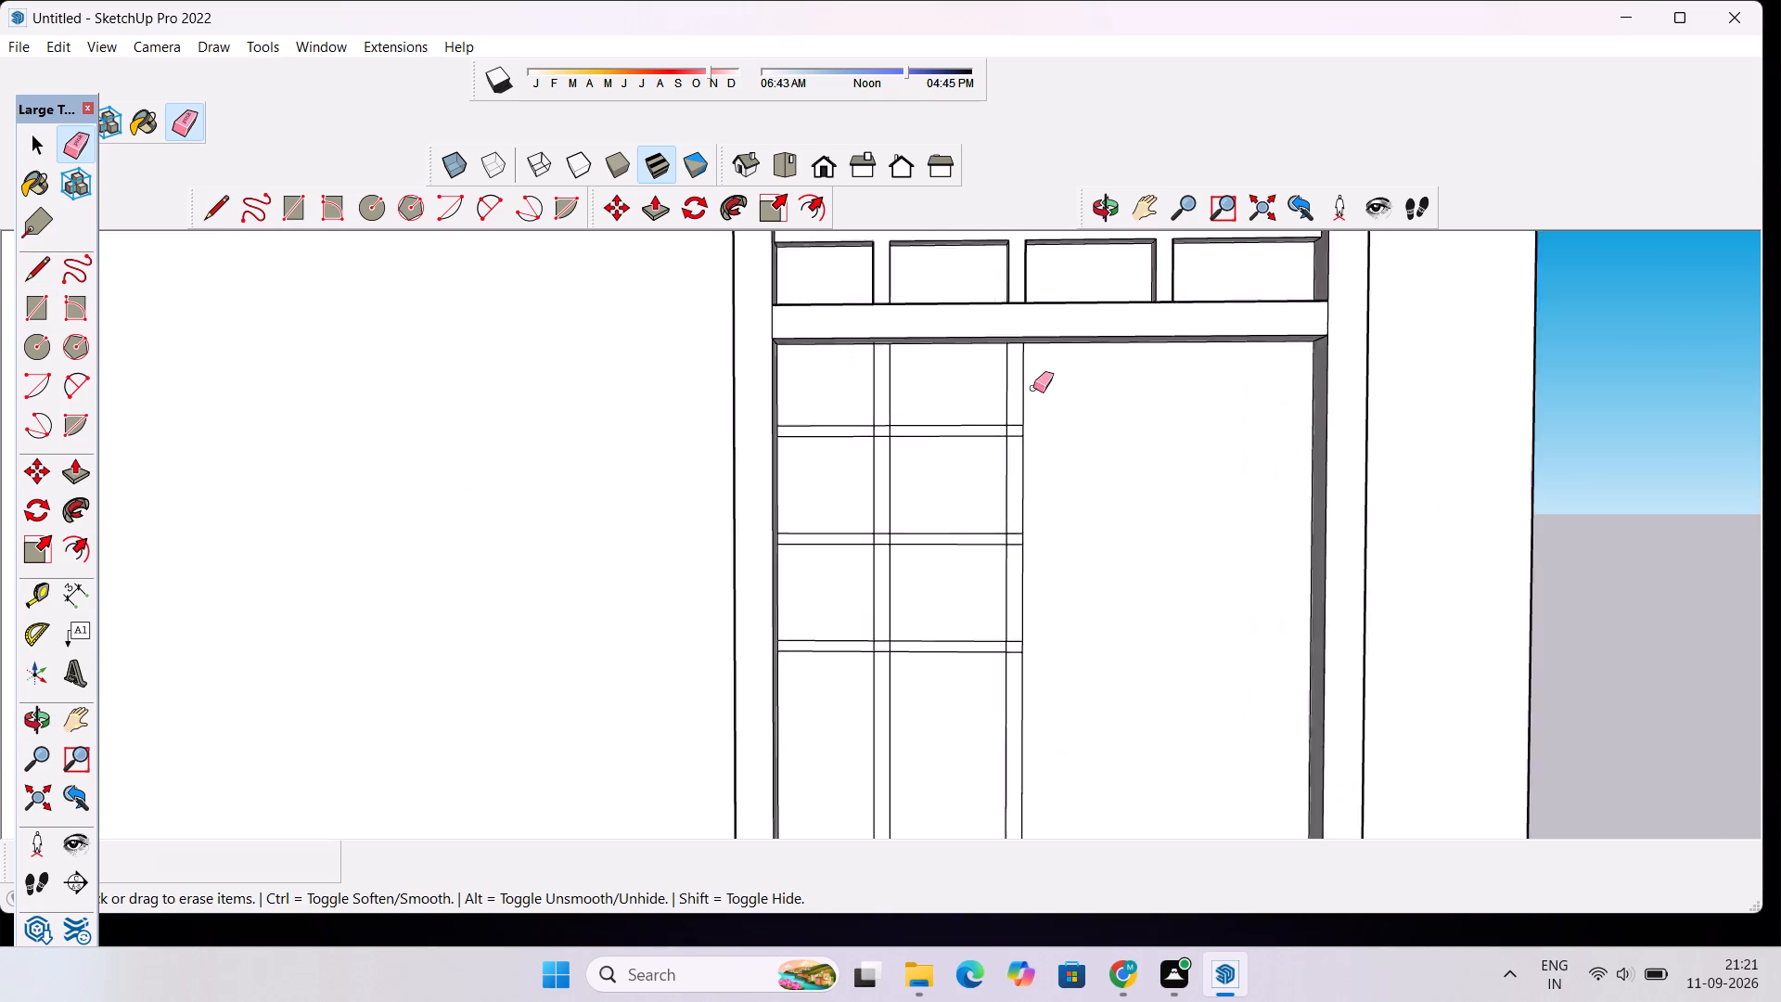
scroll(1018, 435, "up", 3)
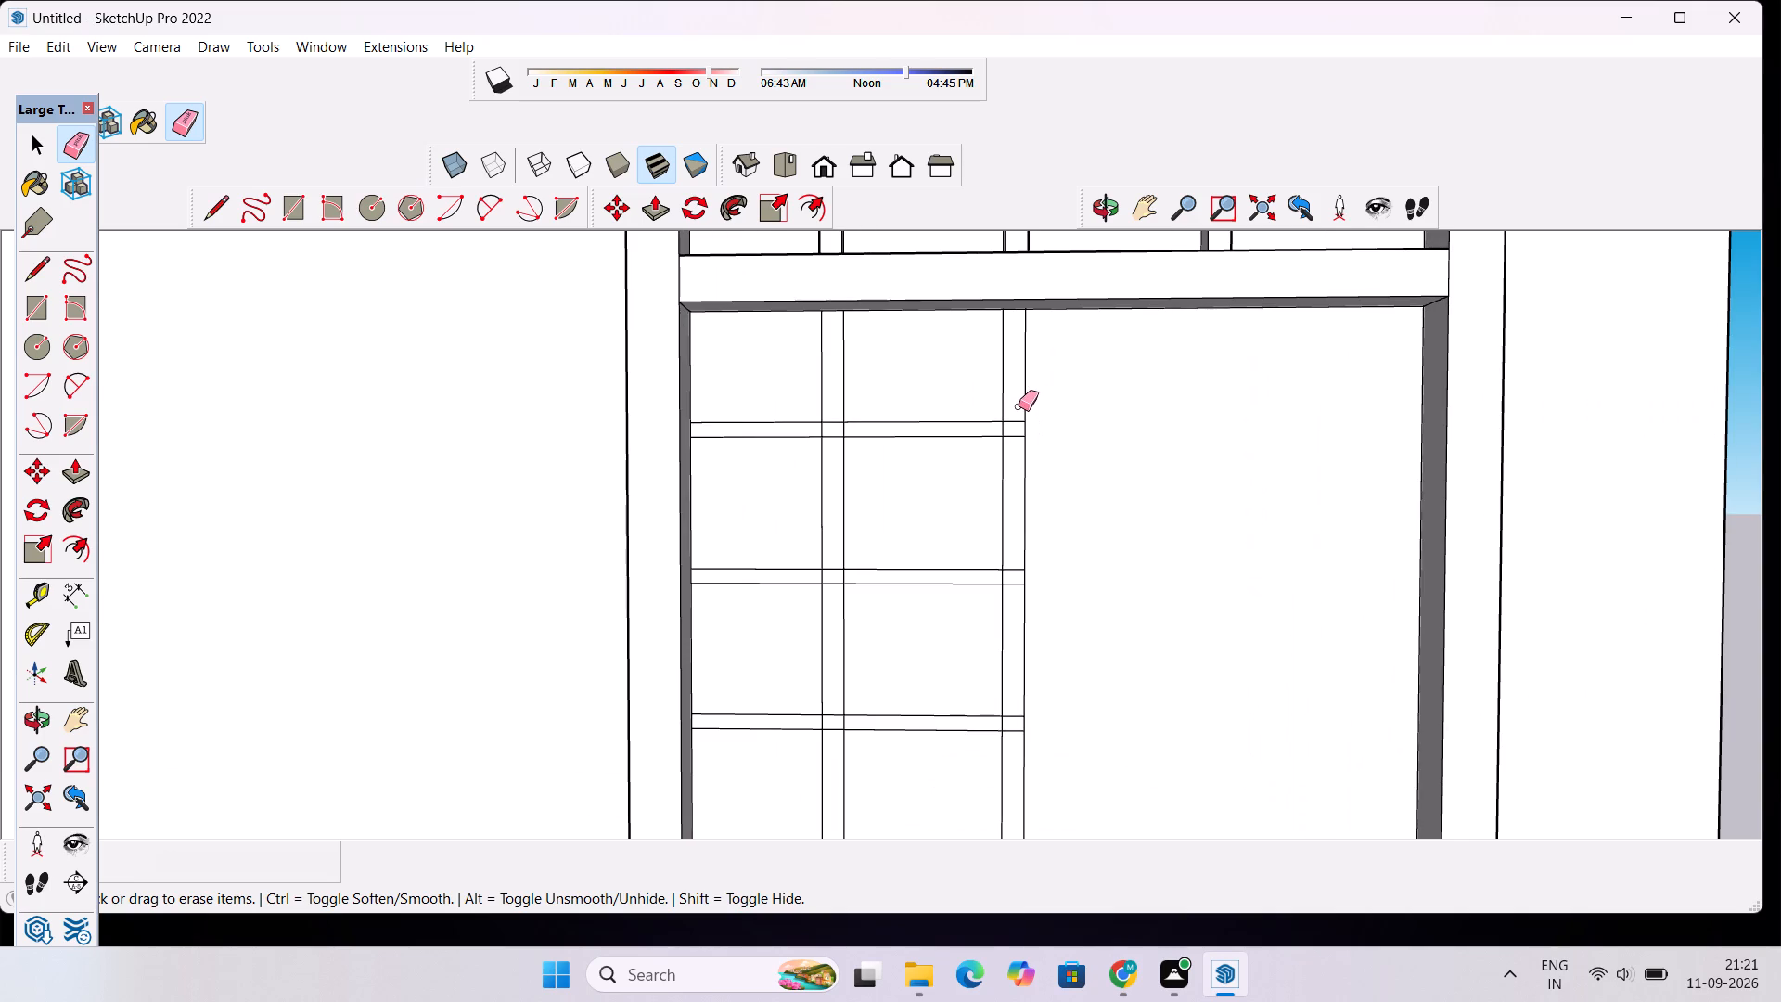
left_click_drag(1019, 406, 1014, 444)
scroll(1015, 433, "down", 8)
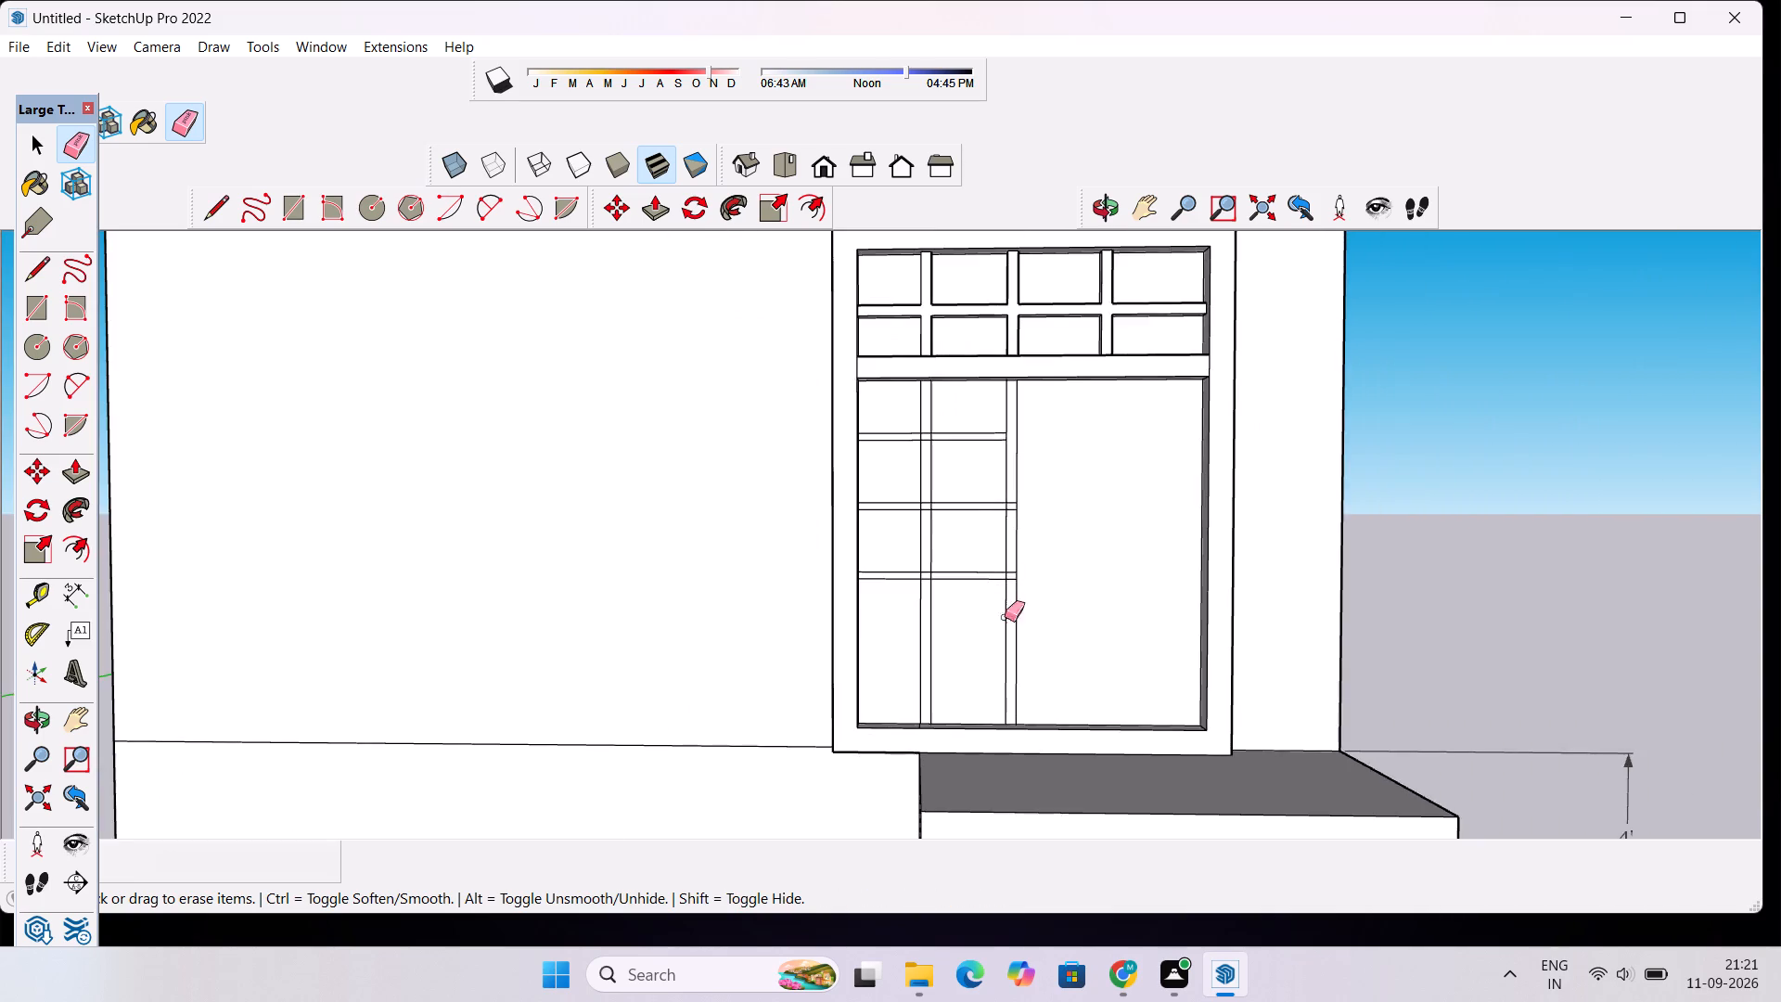
scroll(1020, 659, "up", 8)
left_click_drag(999, 296, 997, 315)
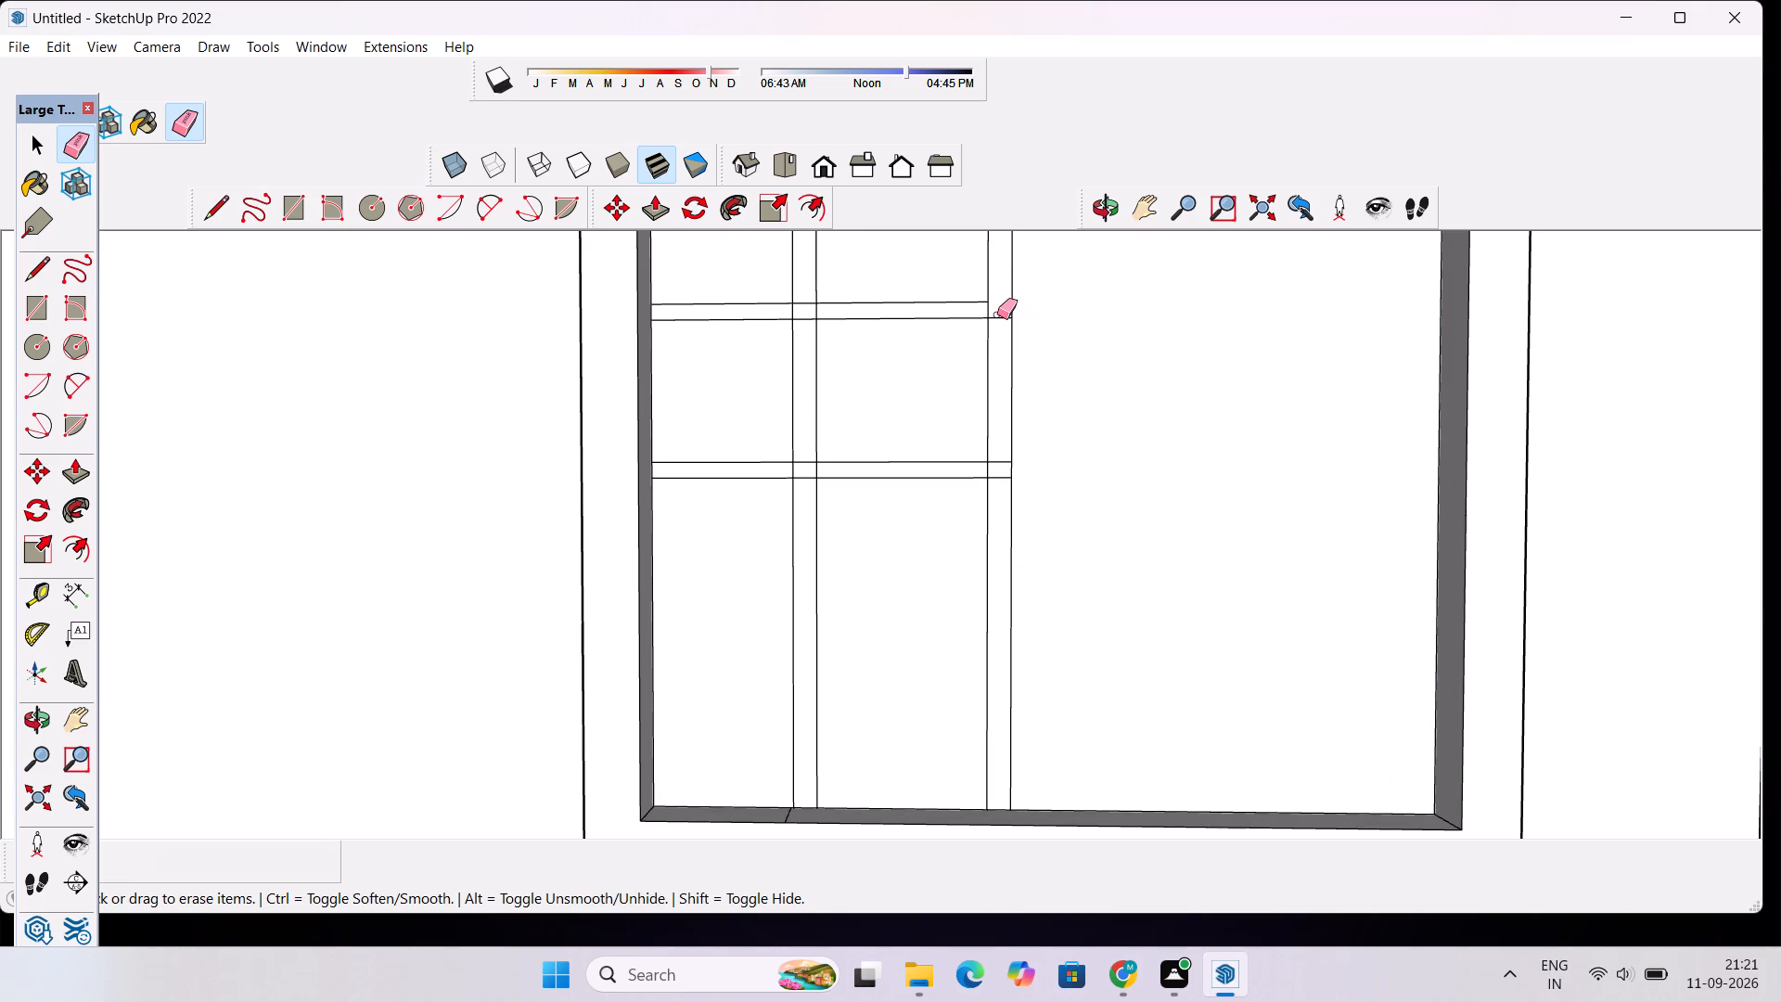
left_click_drag(1002, 309, 1002, 338)
left_click_drag(994, 417, 996, 455)
left_click_drag(996, 455, 1001, 489)
Examine the traced bar layout in the front frame's lower opening from a higher viewing angle.
scroll(1001, 469, "down", 9)
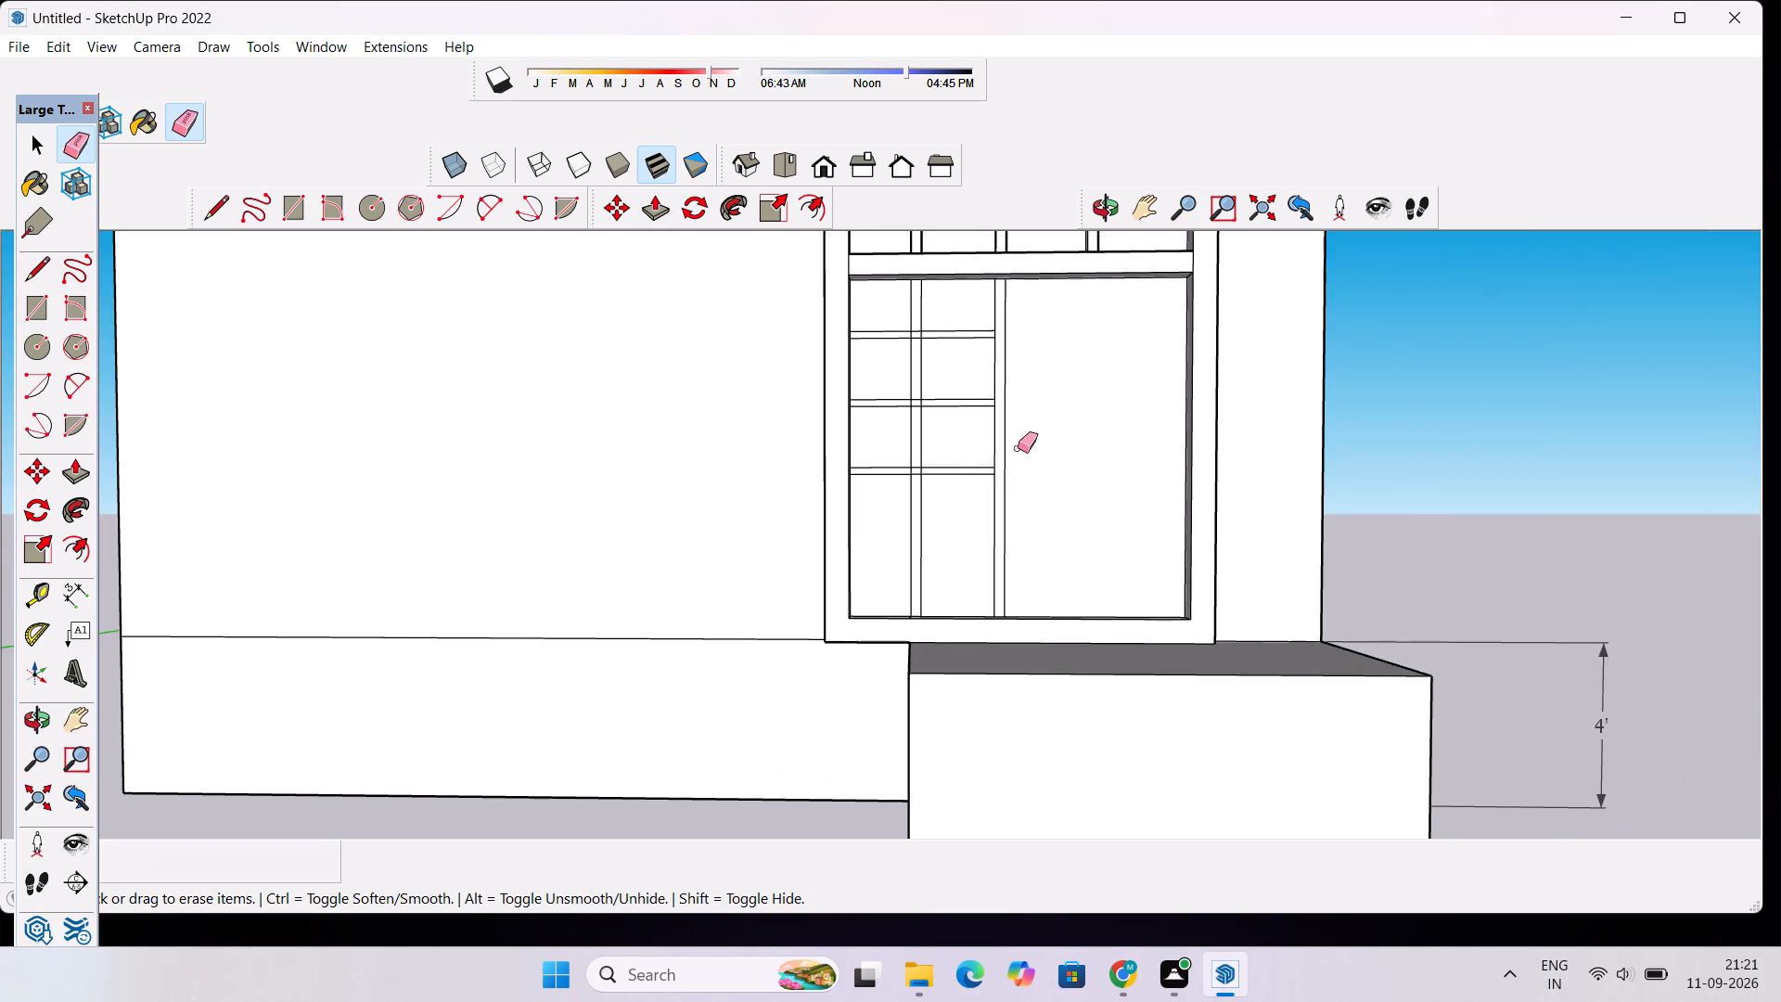
left_click(1105, 210)
left_click_drag(1049, 326, 1044, 391)
scroll(1022, 353, "up", 5)
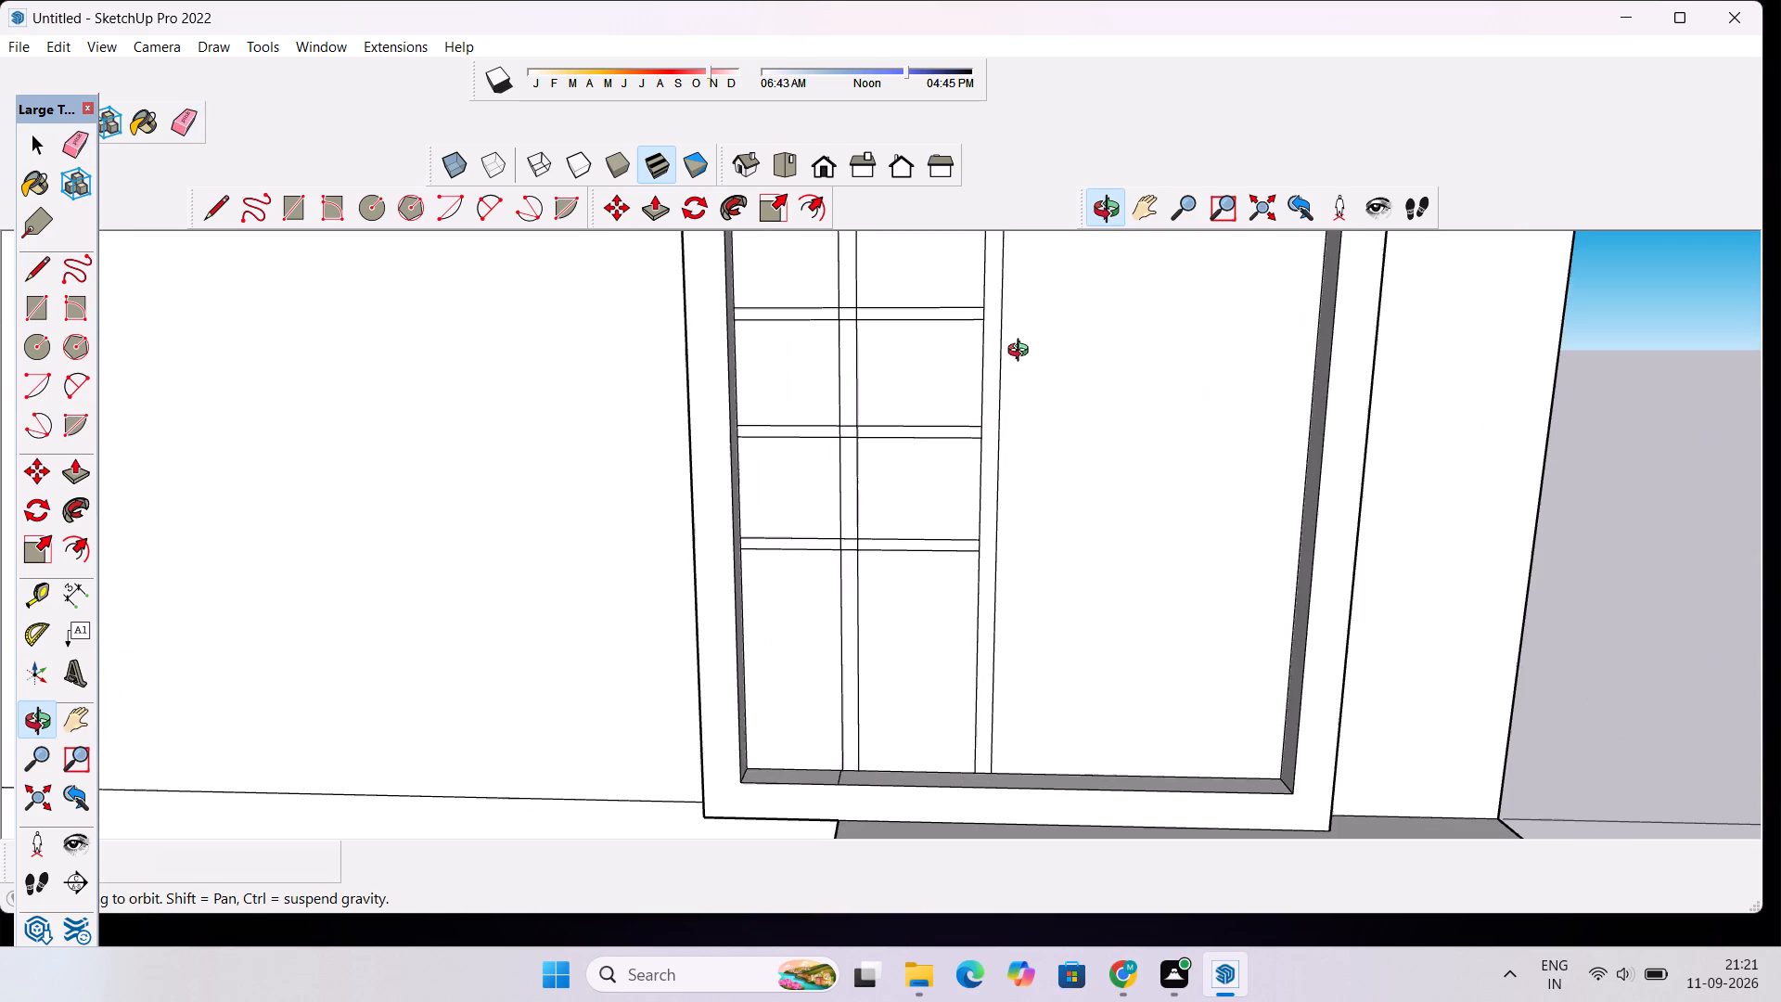
scroll(1003, 346, "down", 10)
left_click_drag(1011, 308, 980, 405, "shift")
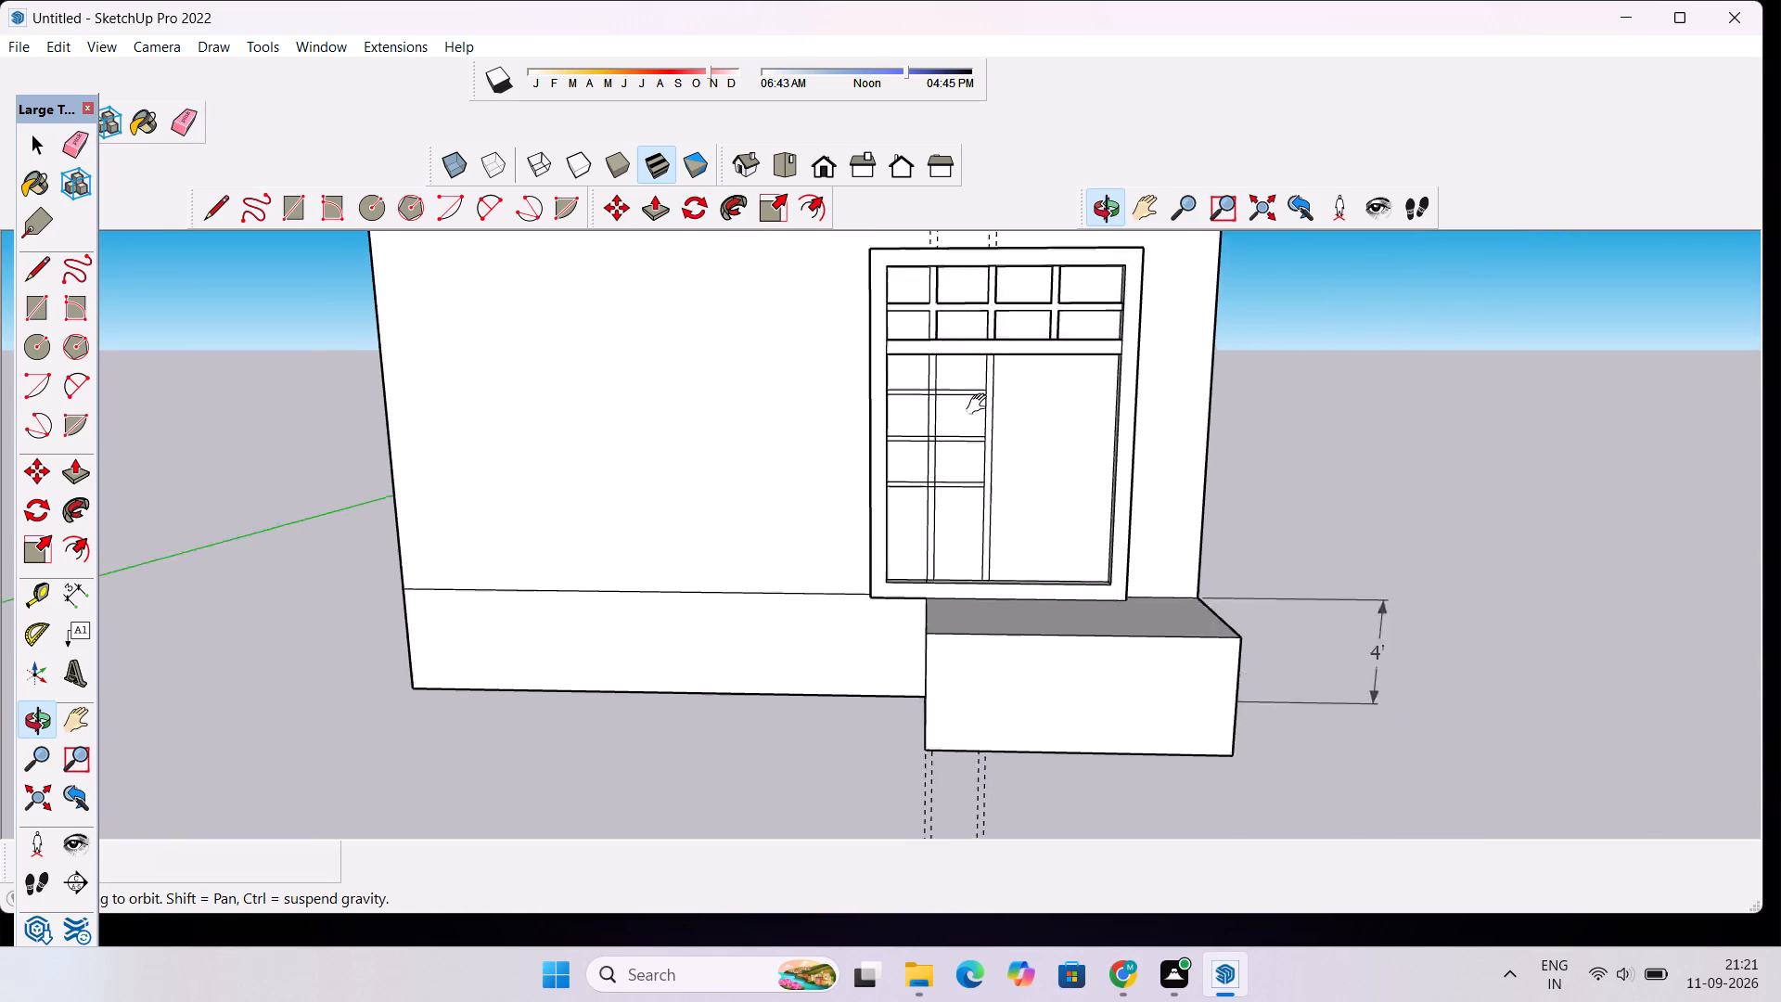
left_click_drag(980, 405, 959, 442, "shift")
scroll(957, 520, "up", 7, "shift")
scroll(957, 520, "down", 6)
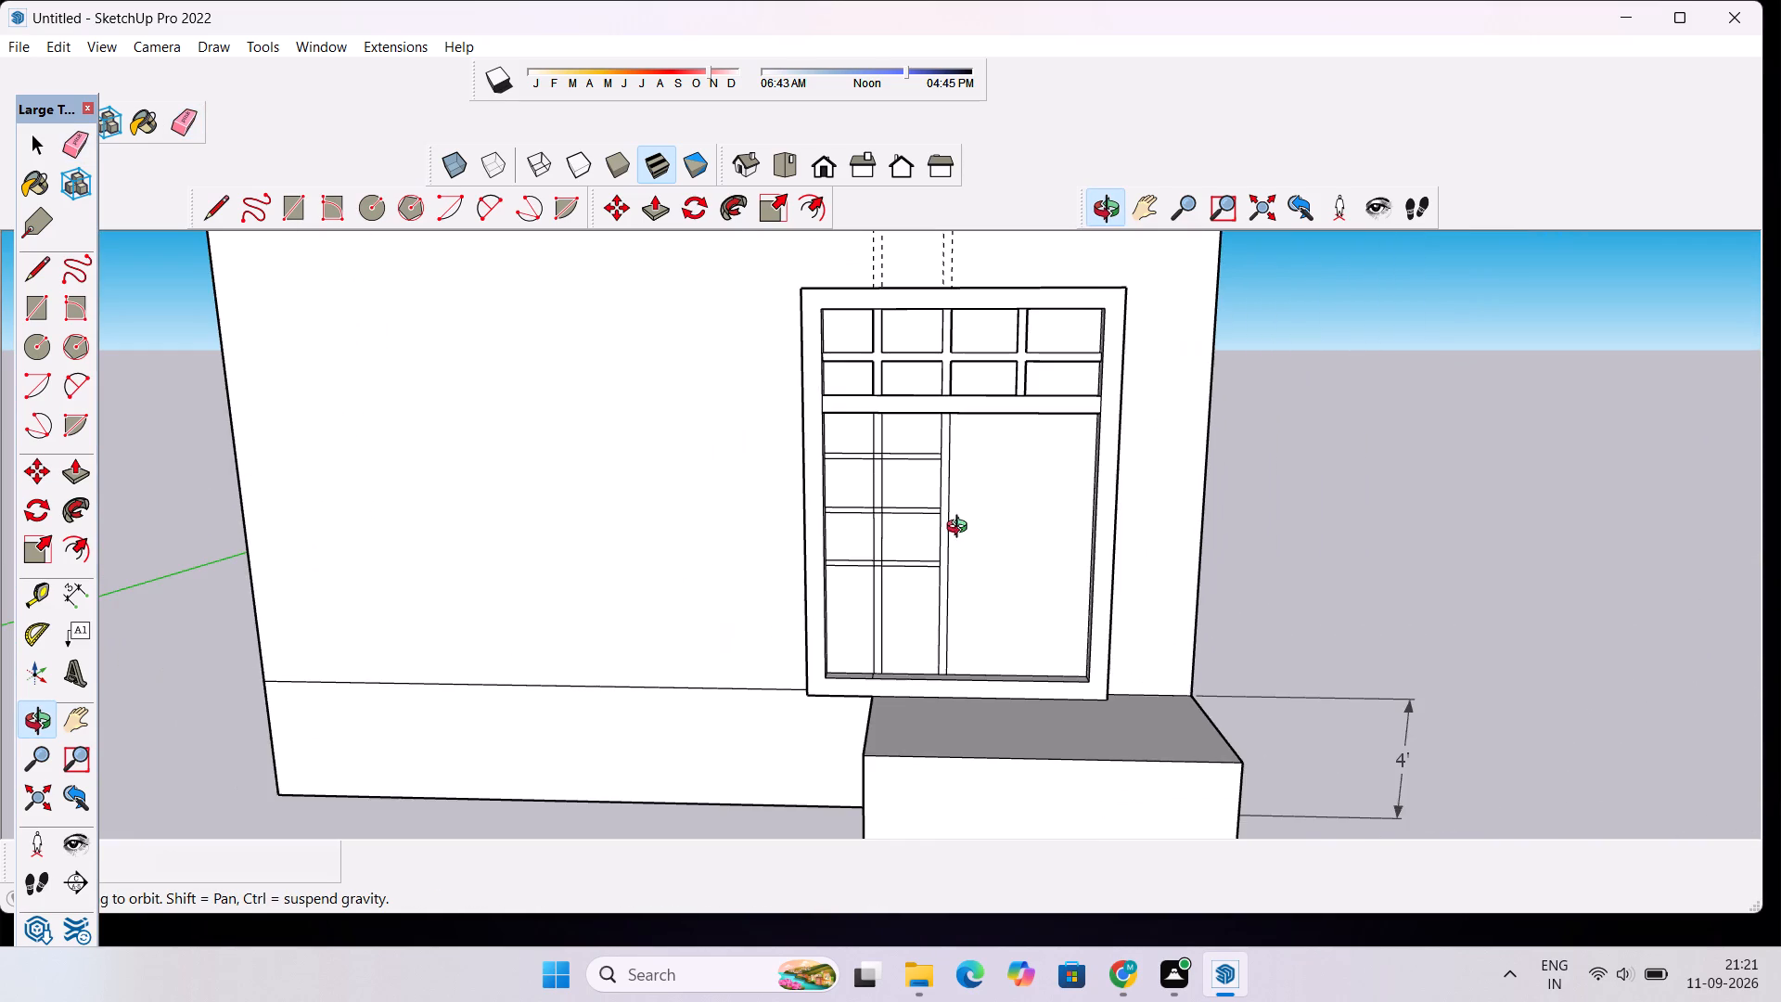
Push/Pull the right vertical strip in the frame's lower opening outward 6", level with the frame's front face.
left_click_drag(967, 572, 965, 507, "shift")
scroll(946, 507, "up", 4, "shift")
scroll(945, 505, "up", 1)
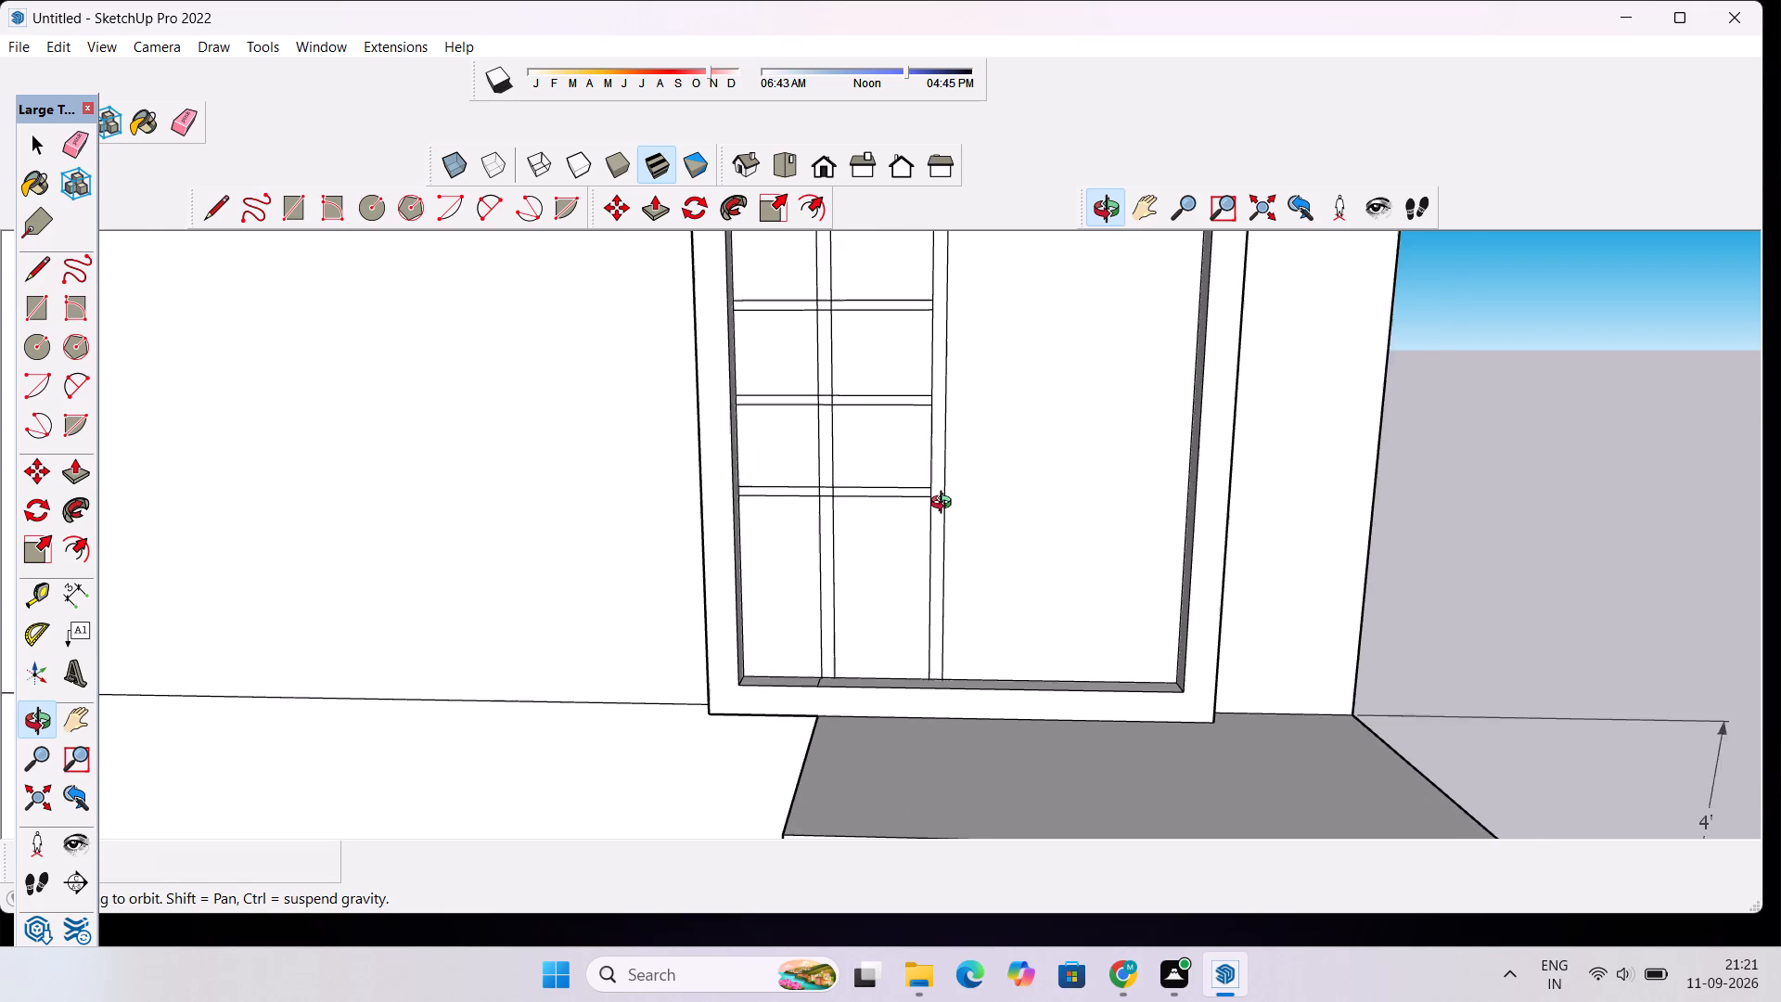
scroll(945, 505, "up", 1)
key("p")
left_click(942, 517)
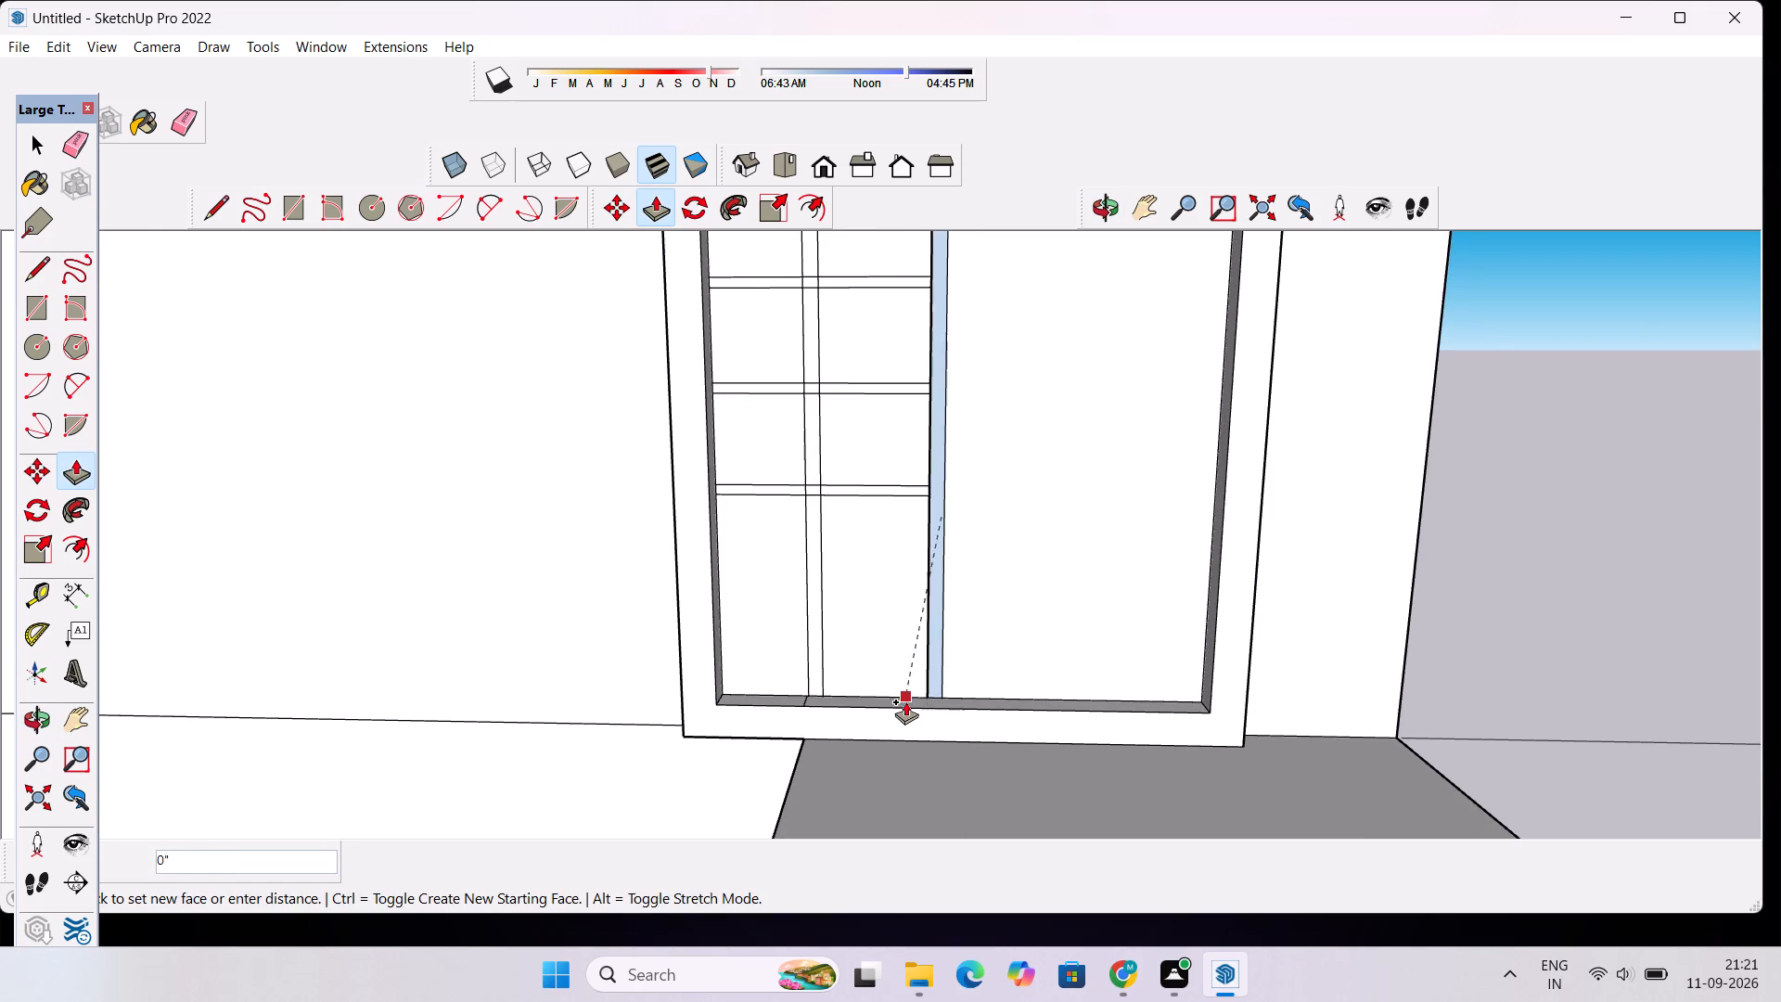
scroll(905, 701, "up", 5)
left_click(940, 722)
Erase the two pairs of vertical guides extending above the front-wall frame.
scroll(938, 728, "down", 12)
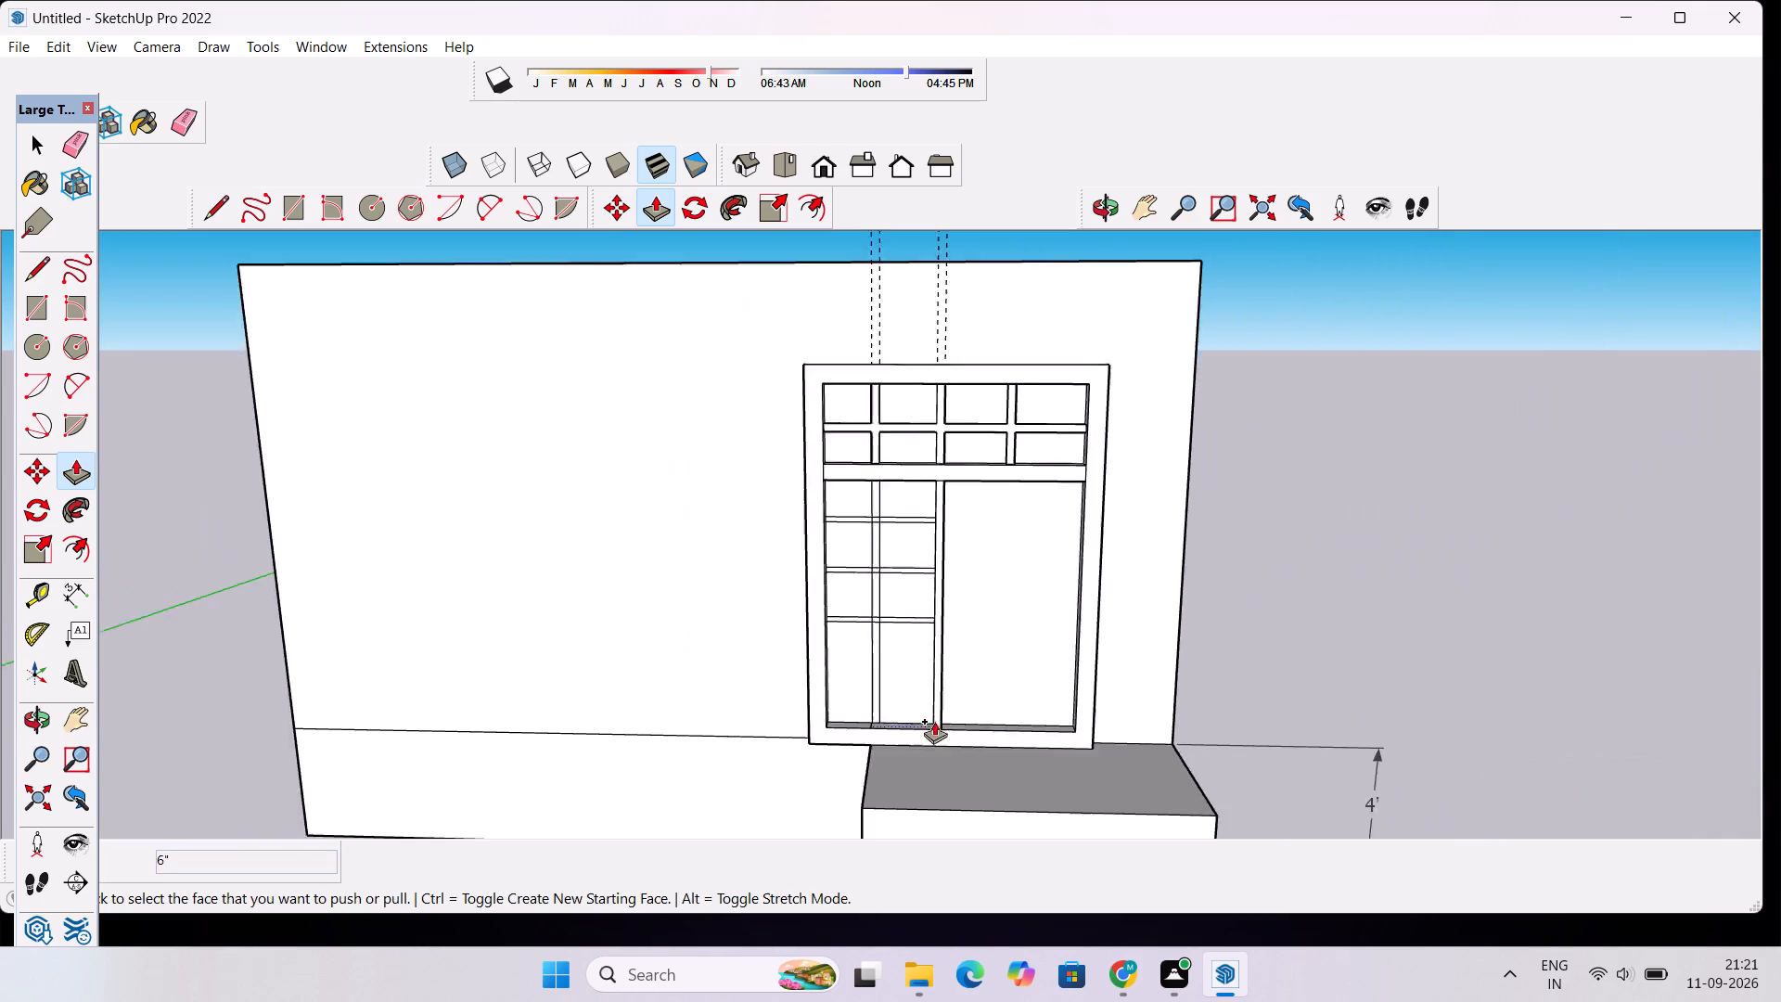
scroll(934, 721, "down", 5)
left_click(1101, 217)
left_click_drag(930, 567, 955, 492)
scroll(929, 369, "up", 7)
key("e")
left_click_drag(1026, 341, 989, 346)
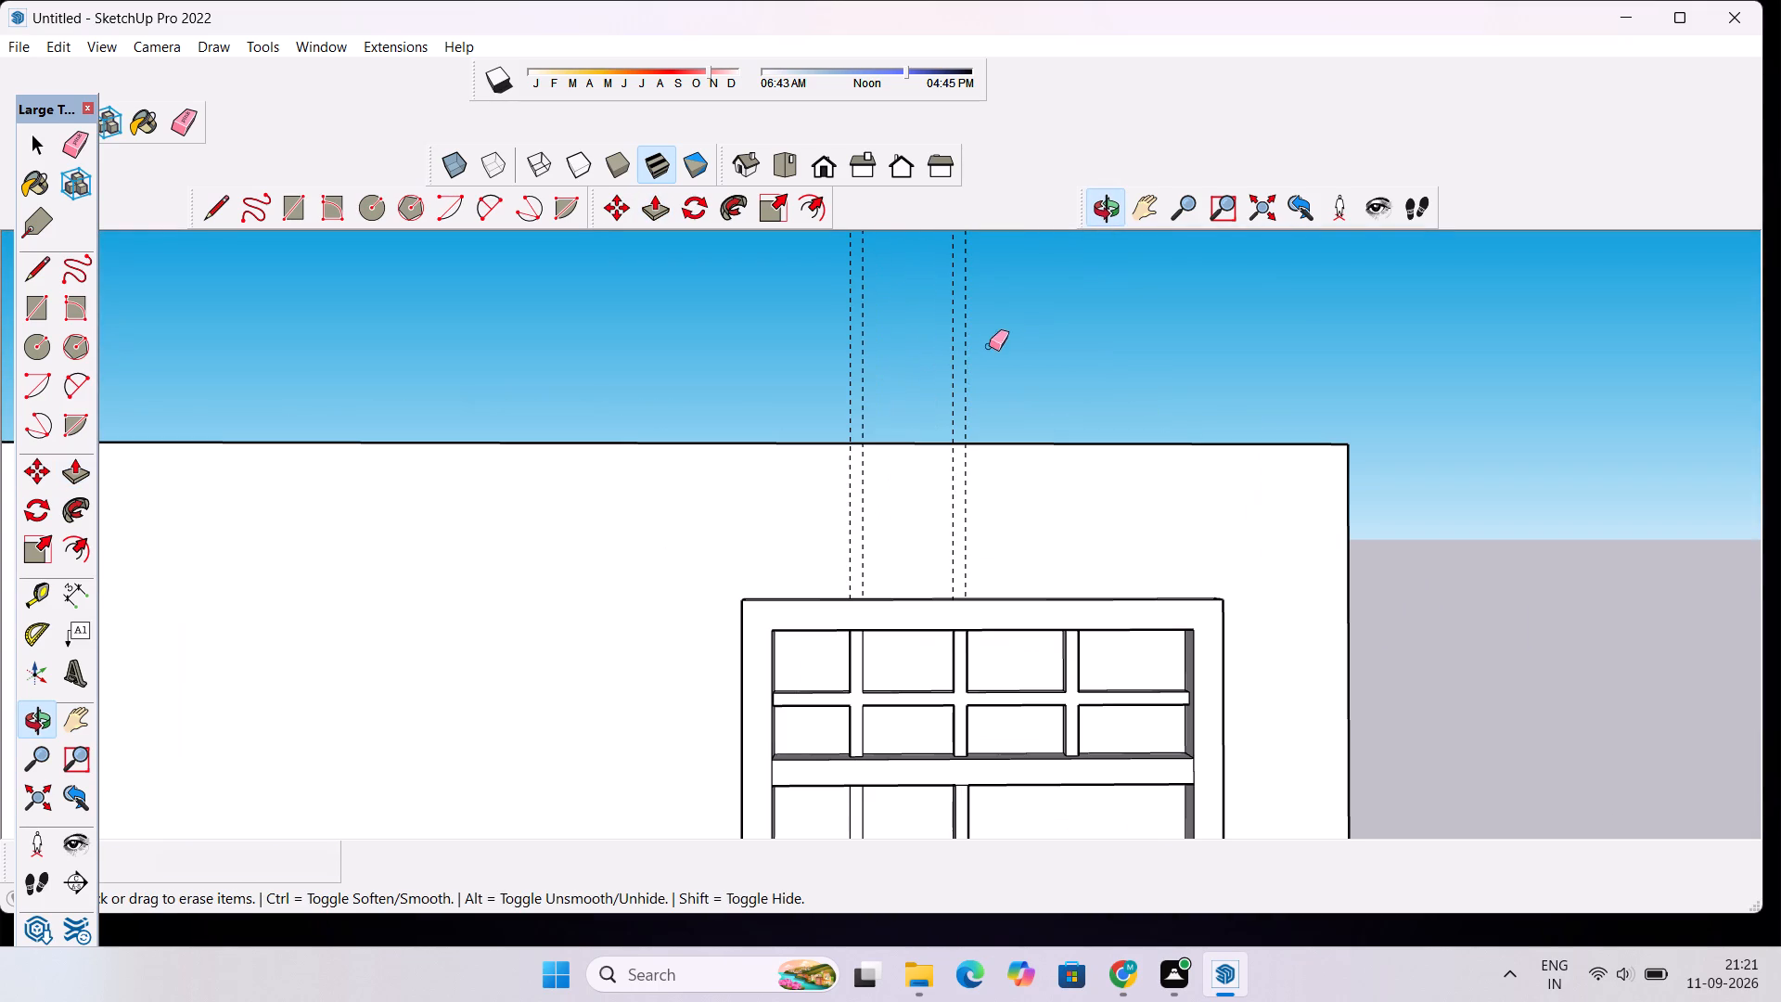
left_click_drag(989, 346, 764, 391)
Erase the line segments inside the top crossing of the left vertical strip and the upper horizontal bar in the lower opening.
scroll(824, 391, "down", 7)
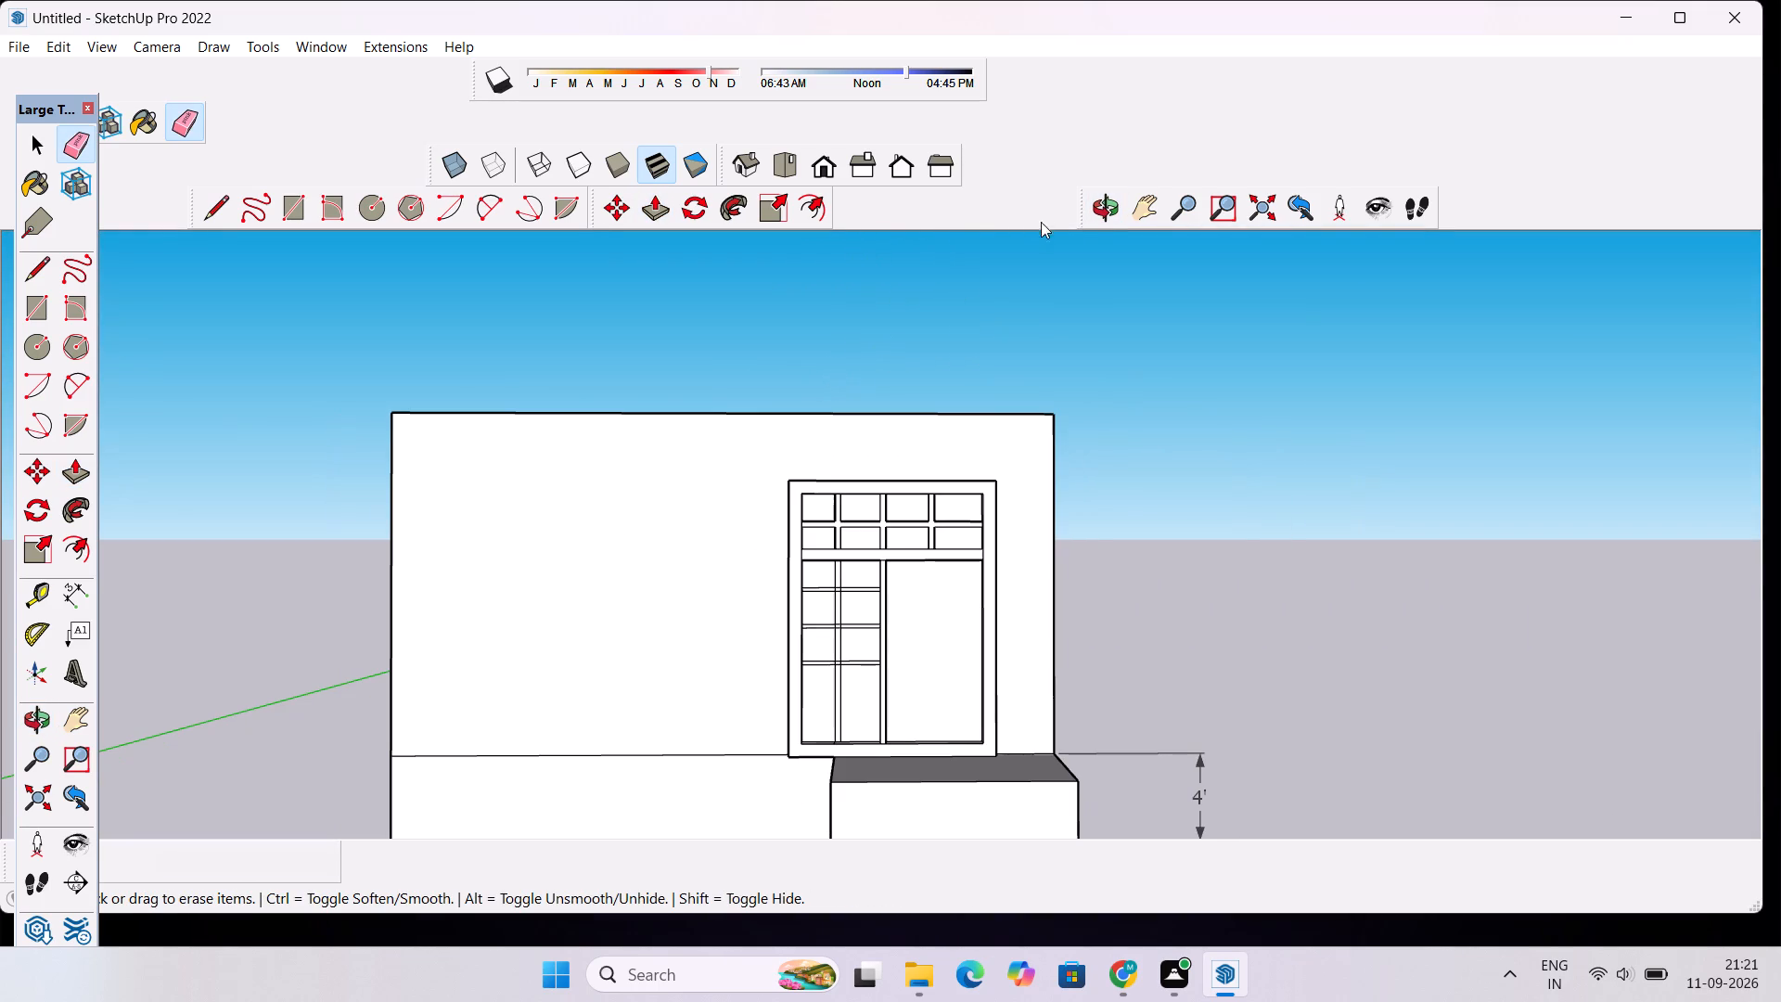
left_click(1091, 210)
left_click_drag(977, 368, 935, 497)
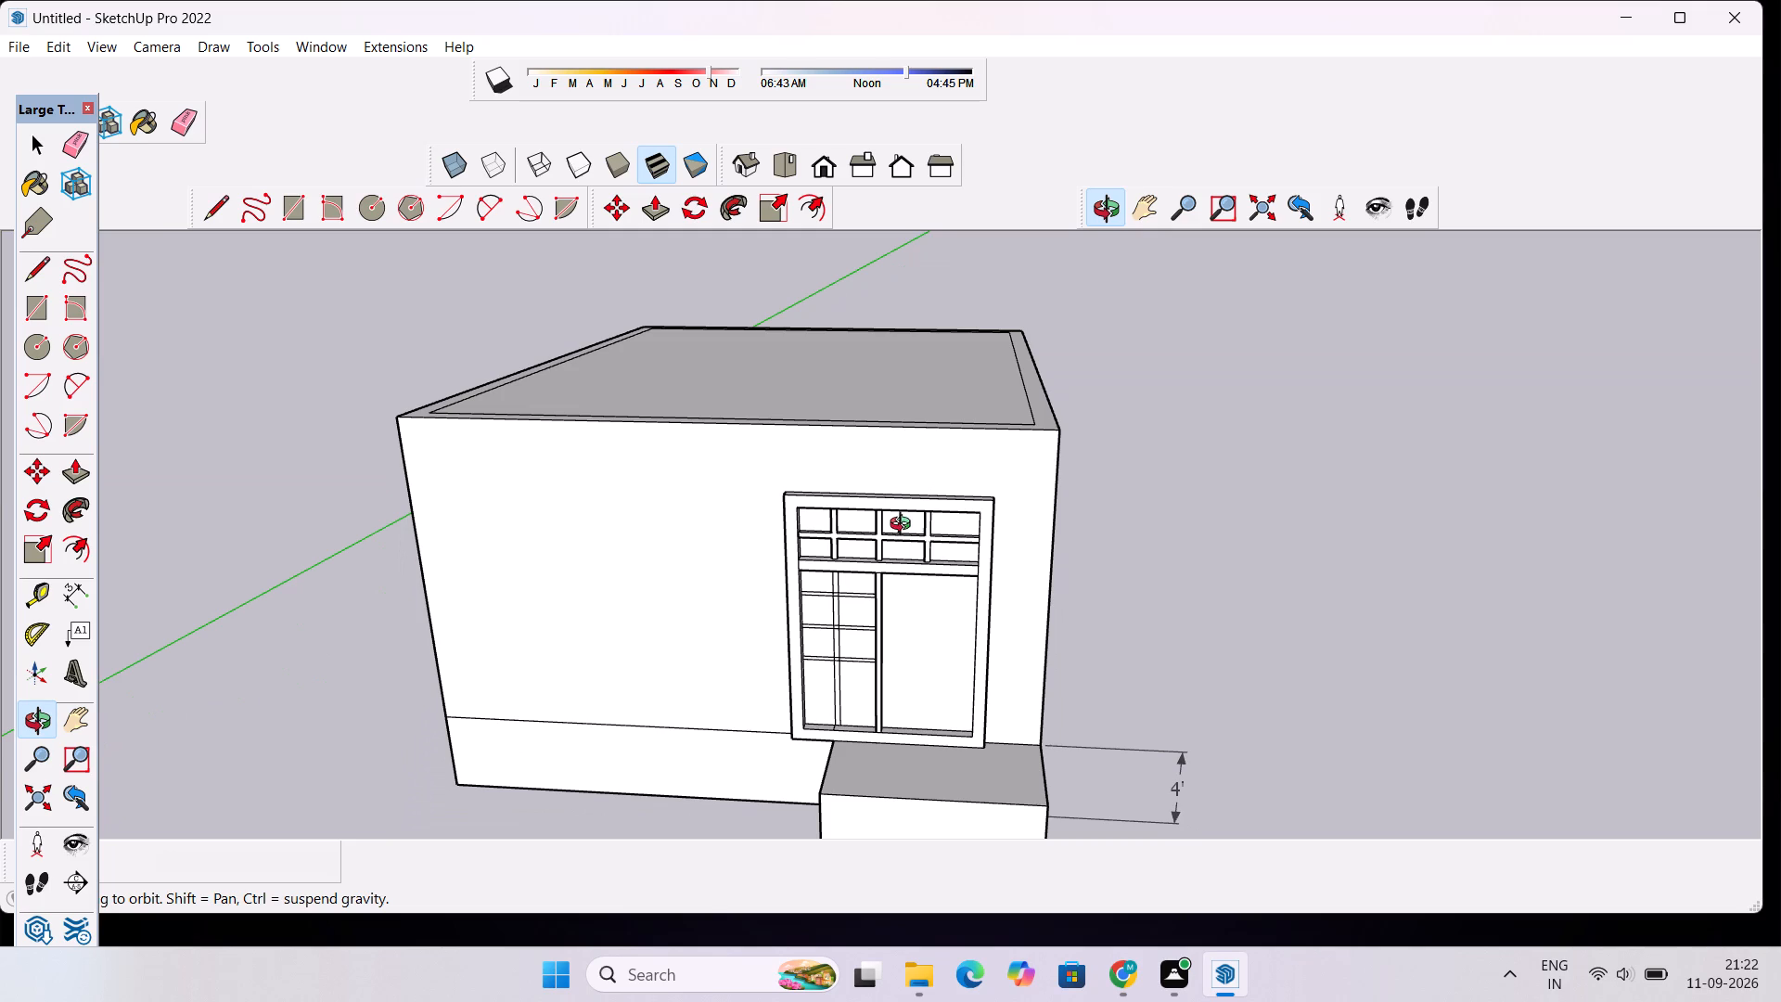
scroll(865, 641, "up", 5)
scroll(782, 678, "up", 4)
scroll(827, 601, "up", 4)
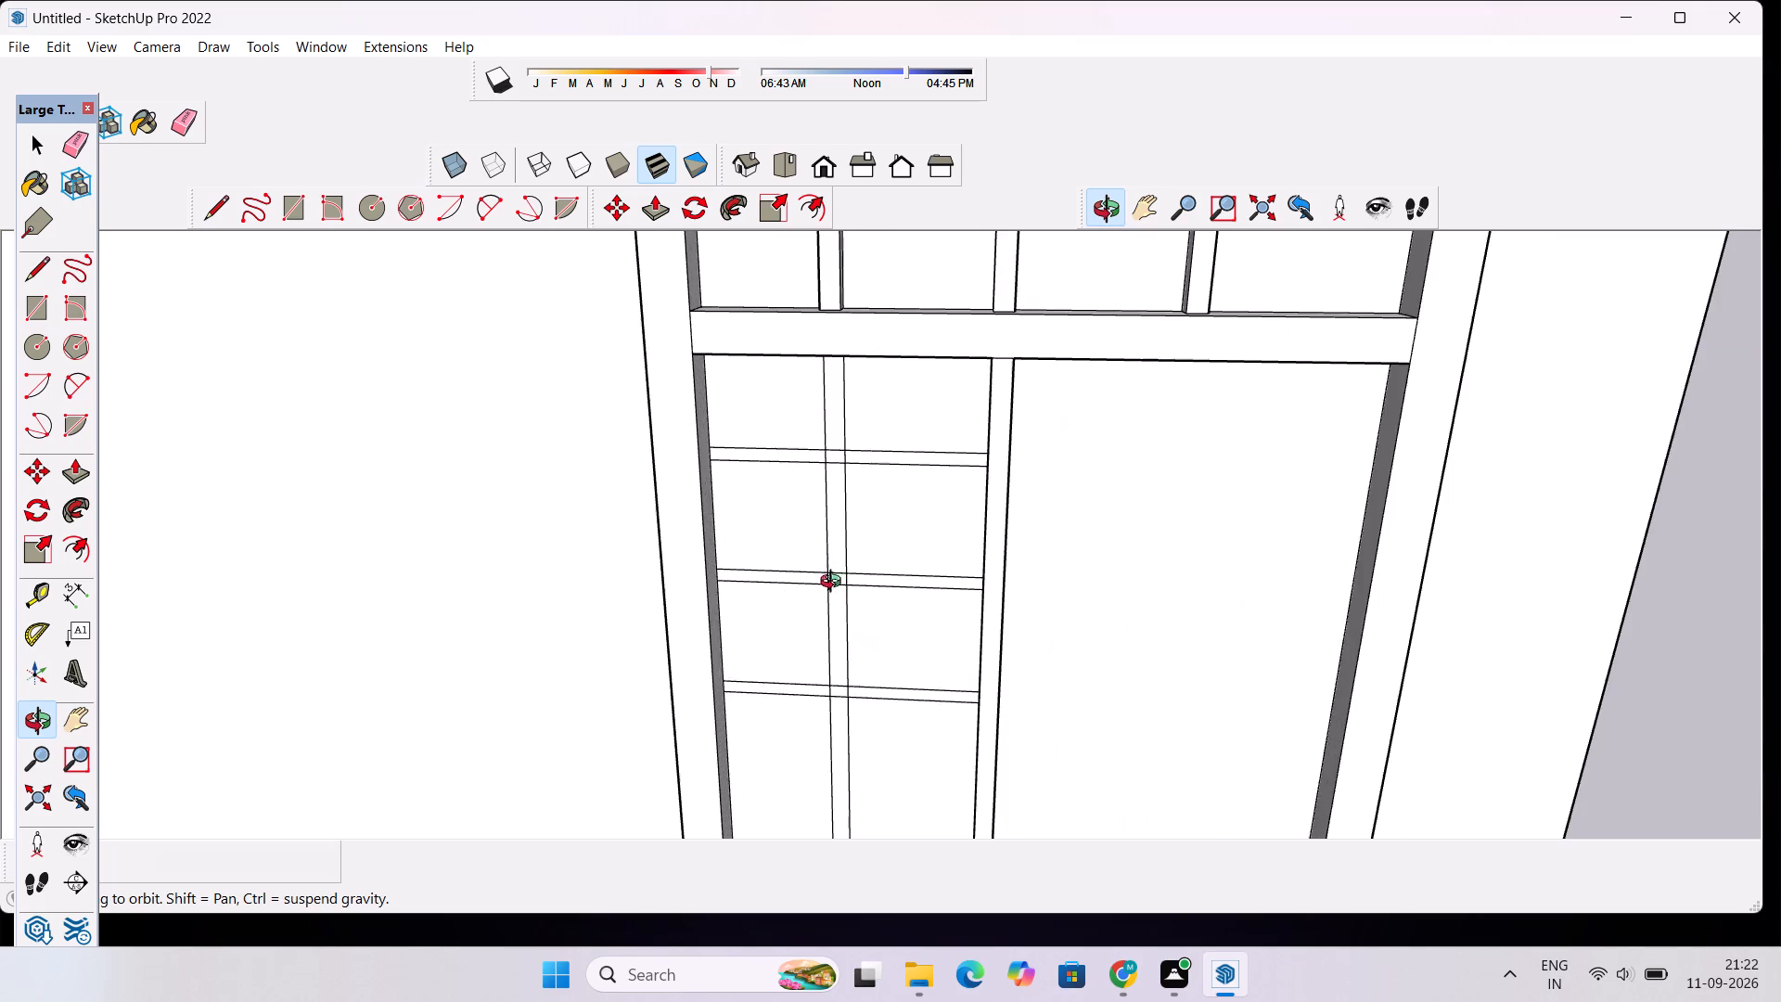
left_click_drag(845, 662, 863, 565)
scroll(847, 540, "down", 5)
scroll(844, 482, "up", 3)
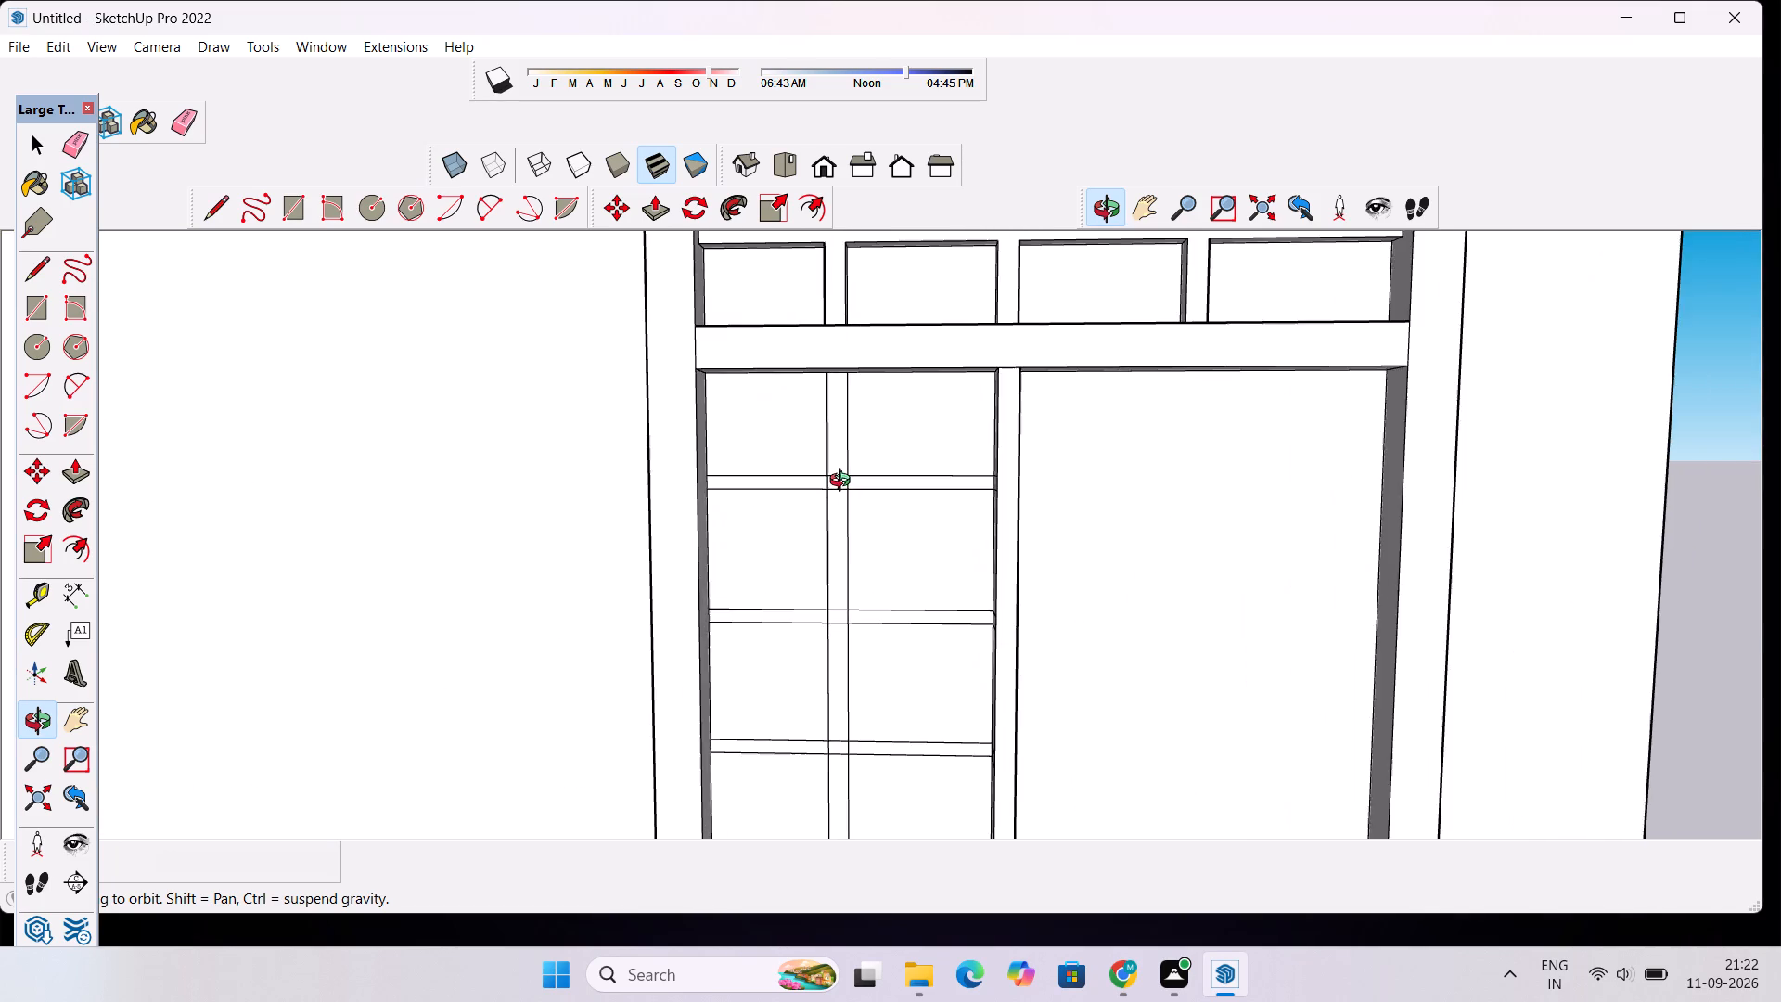
scroll(844, 482, "up", 5)
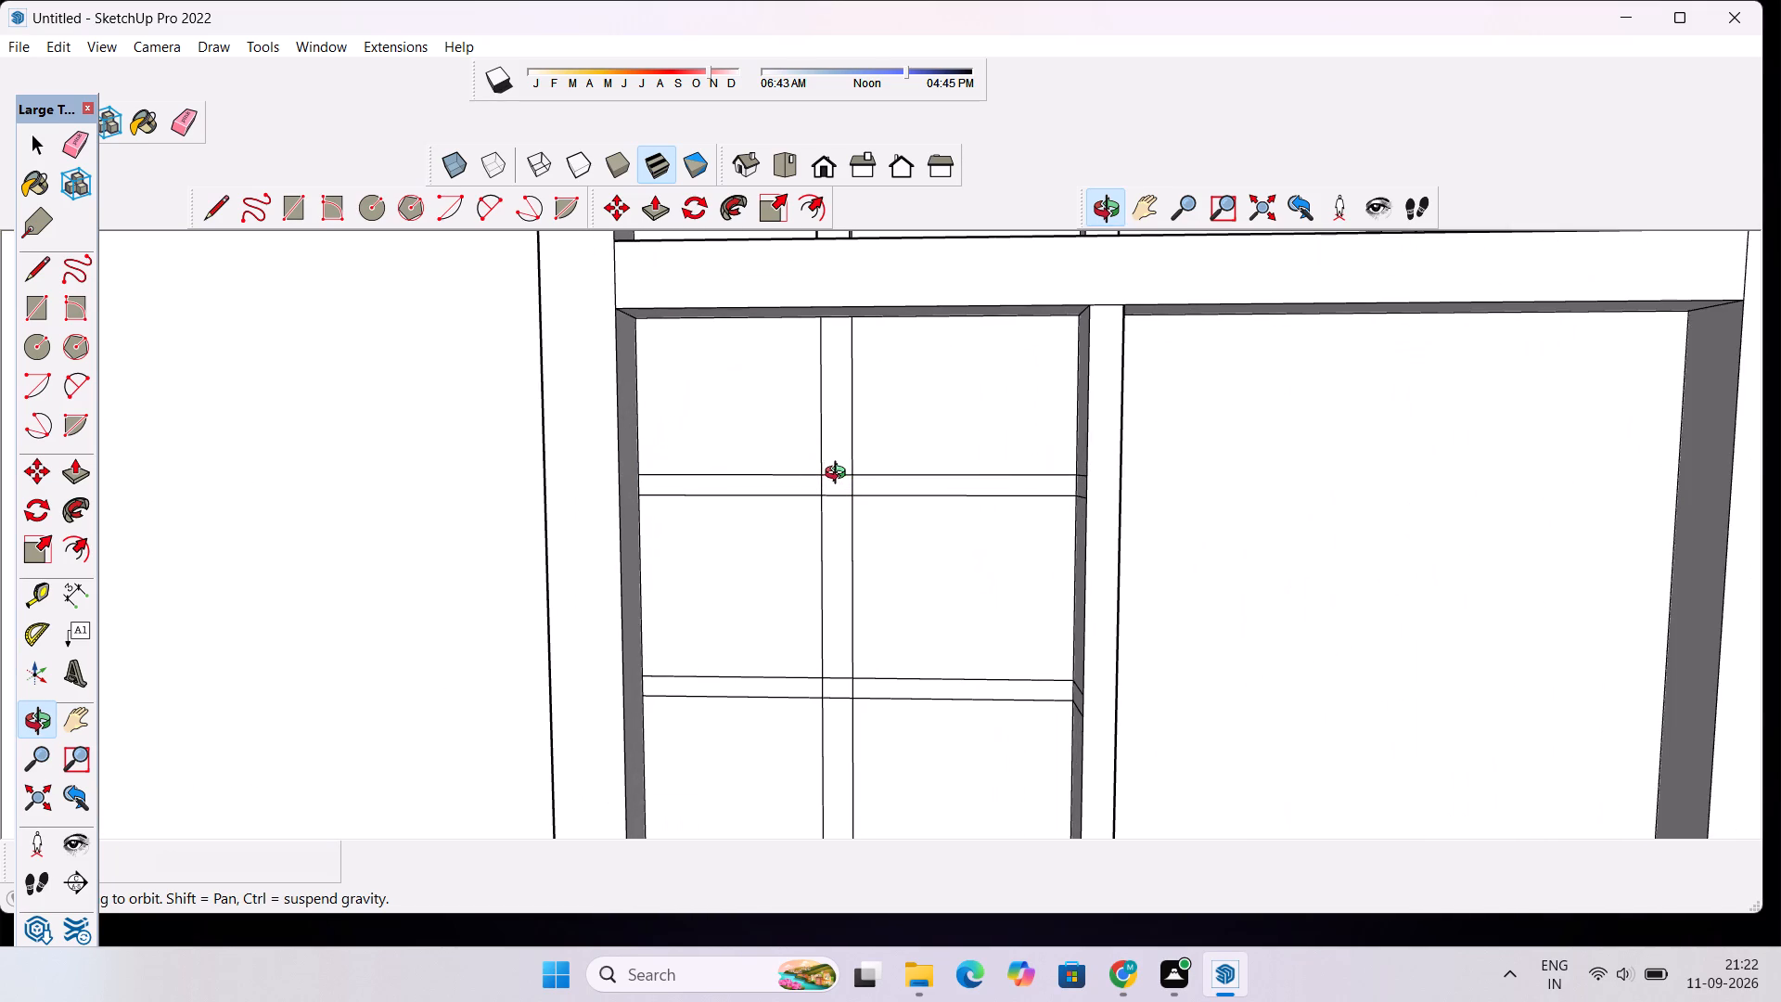
key("e")
left_click_drag(835, 452, 835, 501)
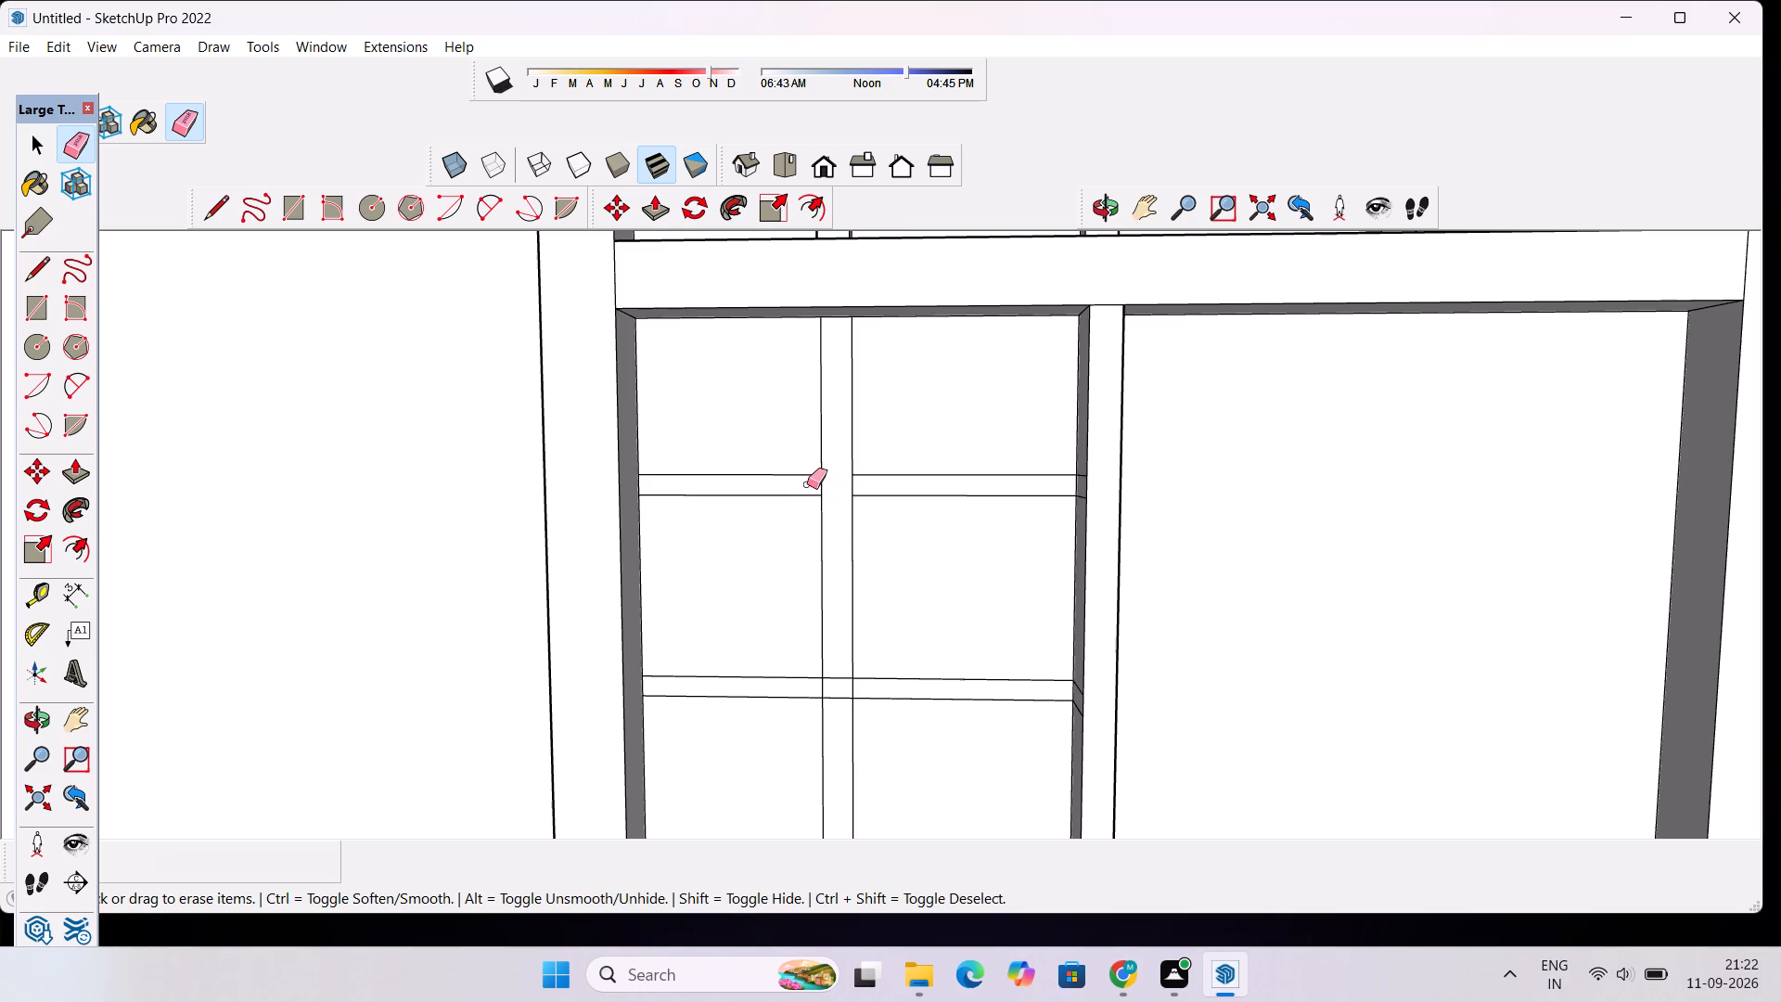
left_click_drag(807, 484, 822, 482)
left_click_drag(857, 485, 845, 488)
Erase the line segments inside the middle and bottom crossings of the left vertical strip with the horizontal bars.
scroll(845, 488, "down", 9)
scroll(842, 604, "up", 8)
left_click_drag(834, 484, 832, 521)
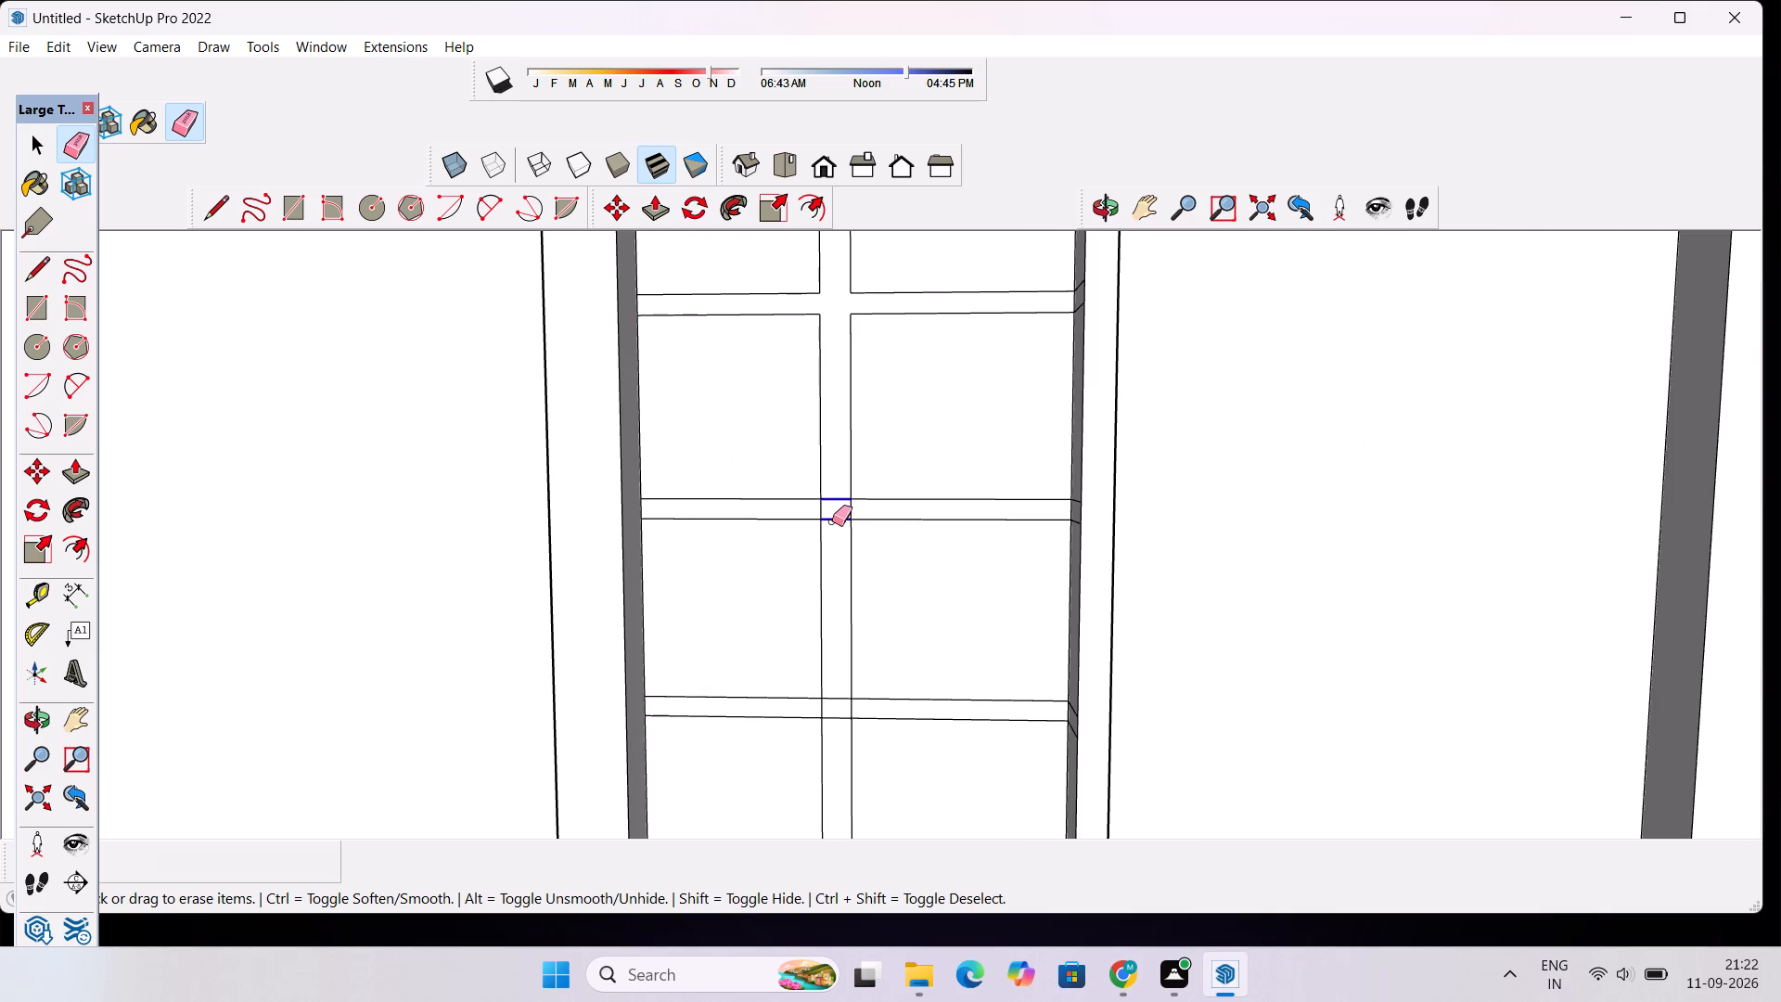
left_click_drag(832, 521, 832, 527)
left_click(823, 510)
left_click(850, 511)
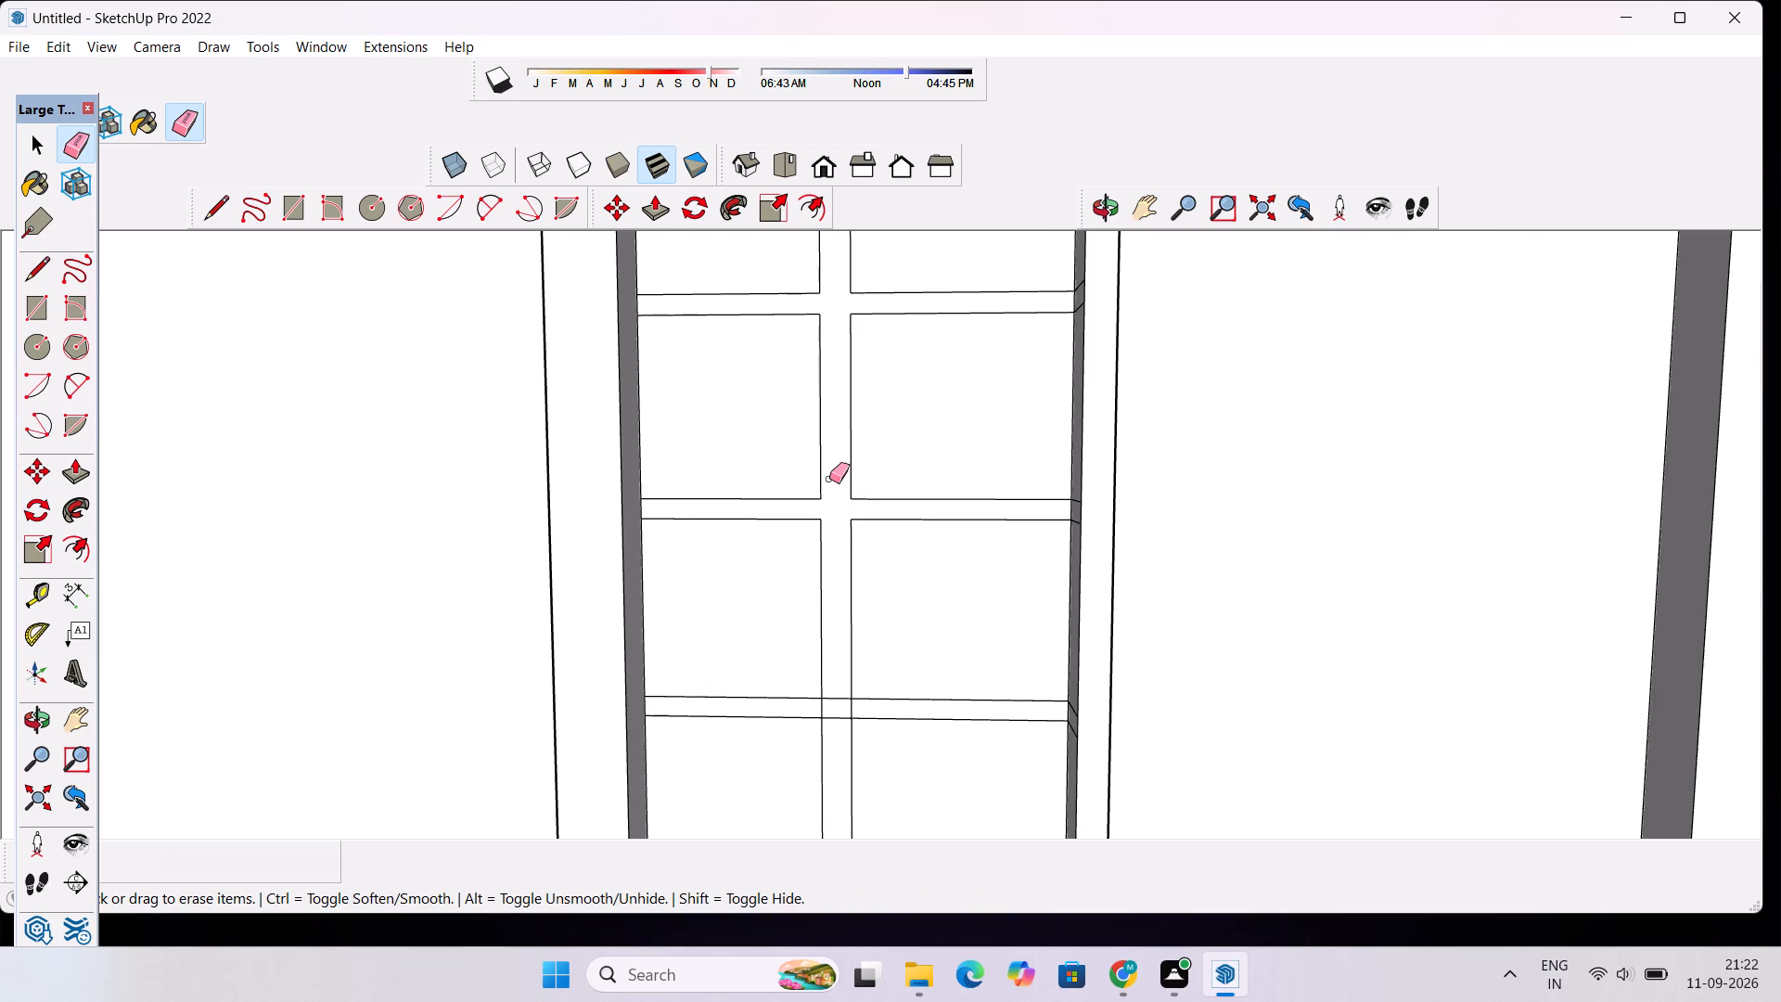
scroll(829, 479, "down", 6)
scroll(808, 649, "up", 8)
left_click_drag(865, 507, 879, 587)
left_click(845, 561)
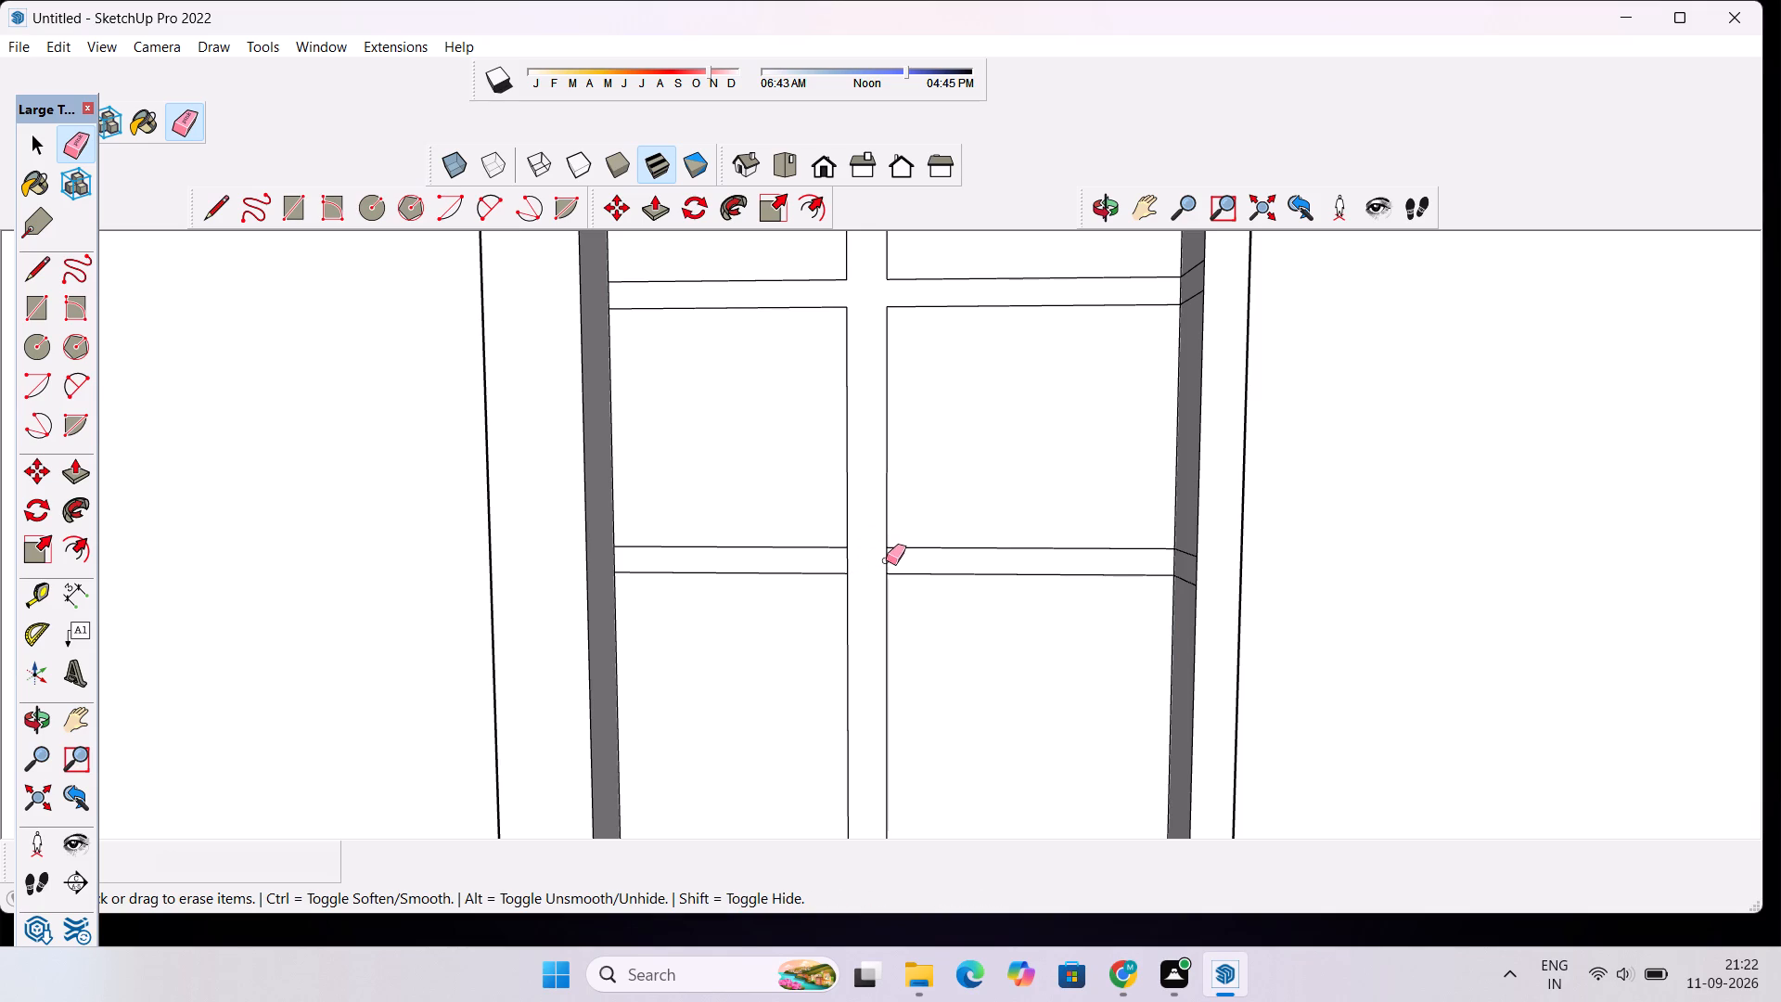
left_click(886, 560)
left_click(847, 558)
scroll(843, 521, "down", 5)
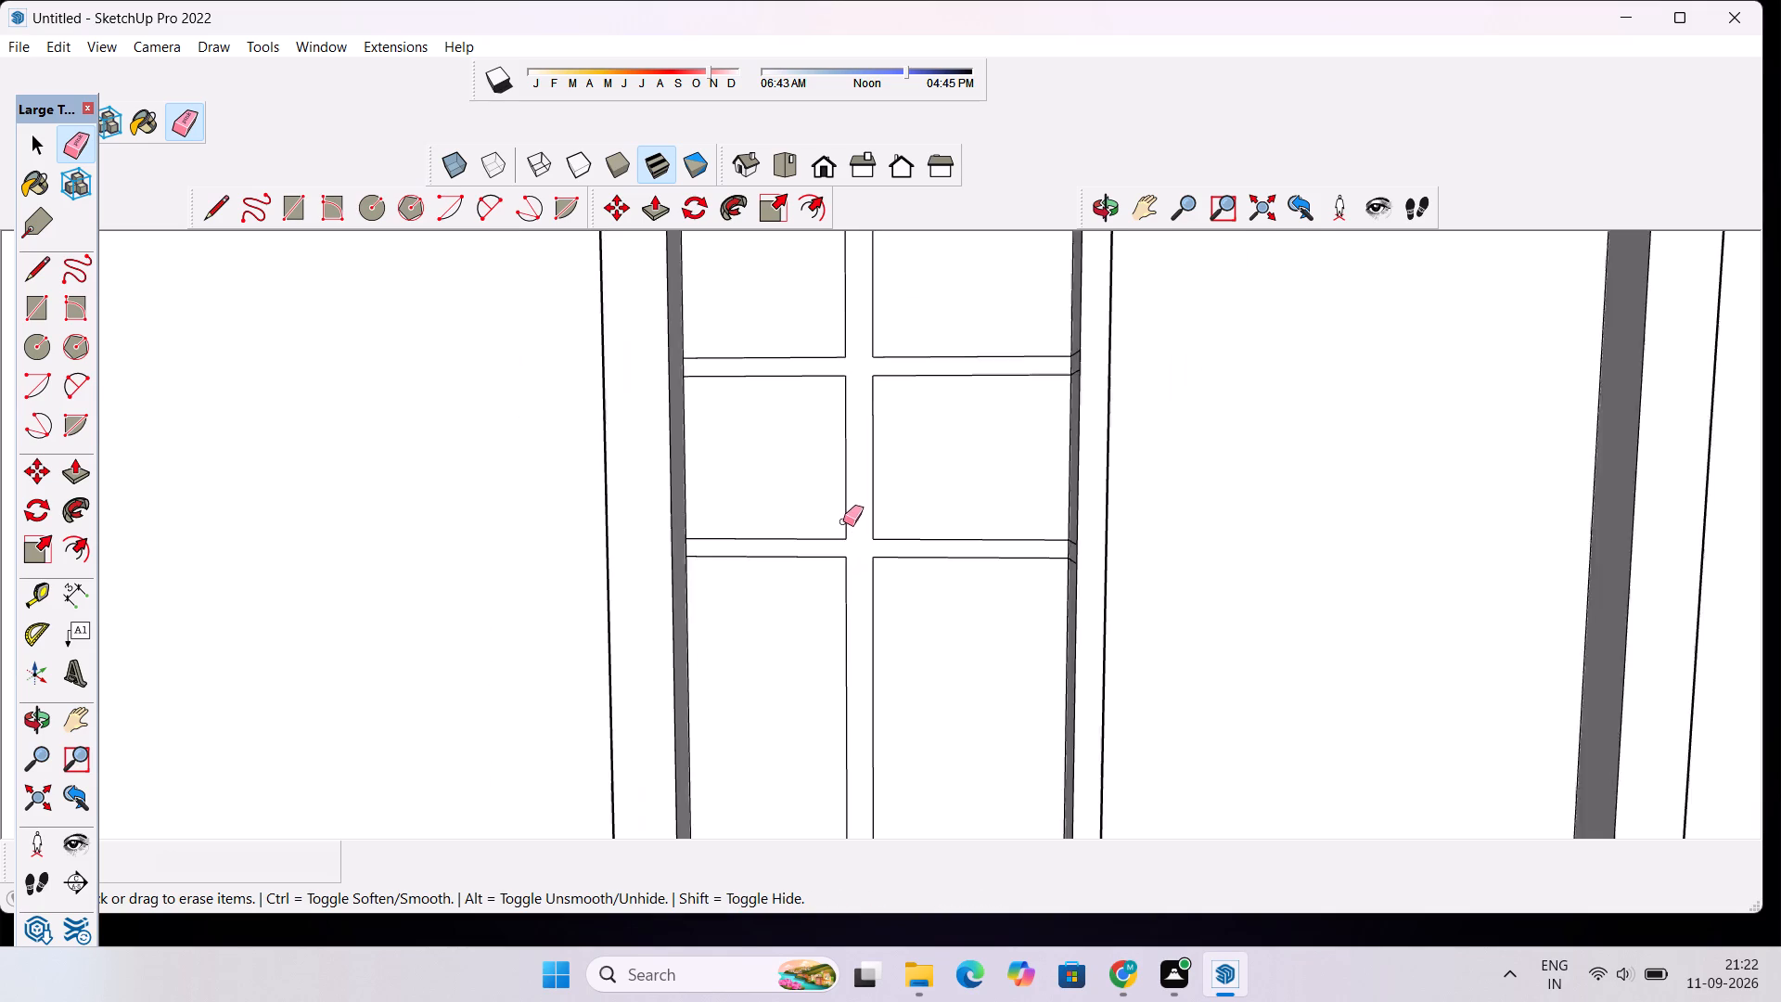
Push/Pull the merged grid of bars in the left half of the lower opening outward 1.5".
scroll(843, 521, "down", 9)
scroll(844, 389, "up", 3)
key("space")
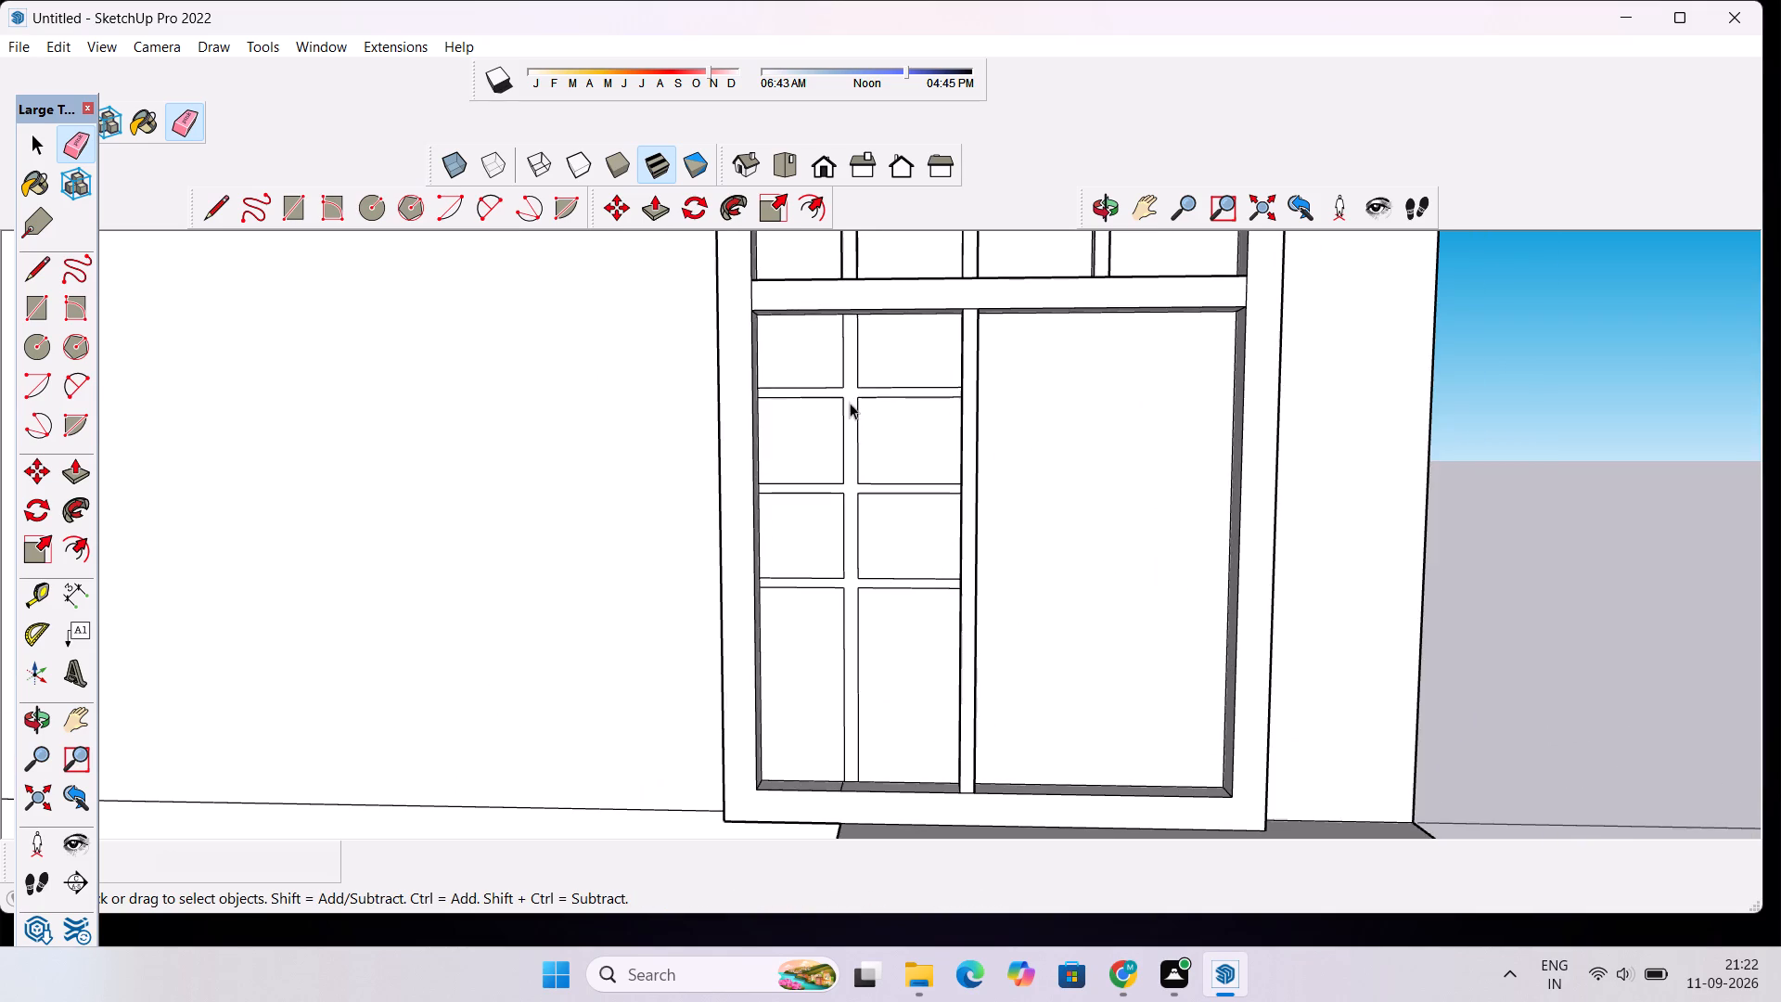
scroll(848, 406, "up", 4)
left_click(852, 378)
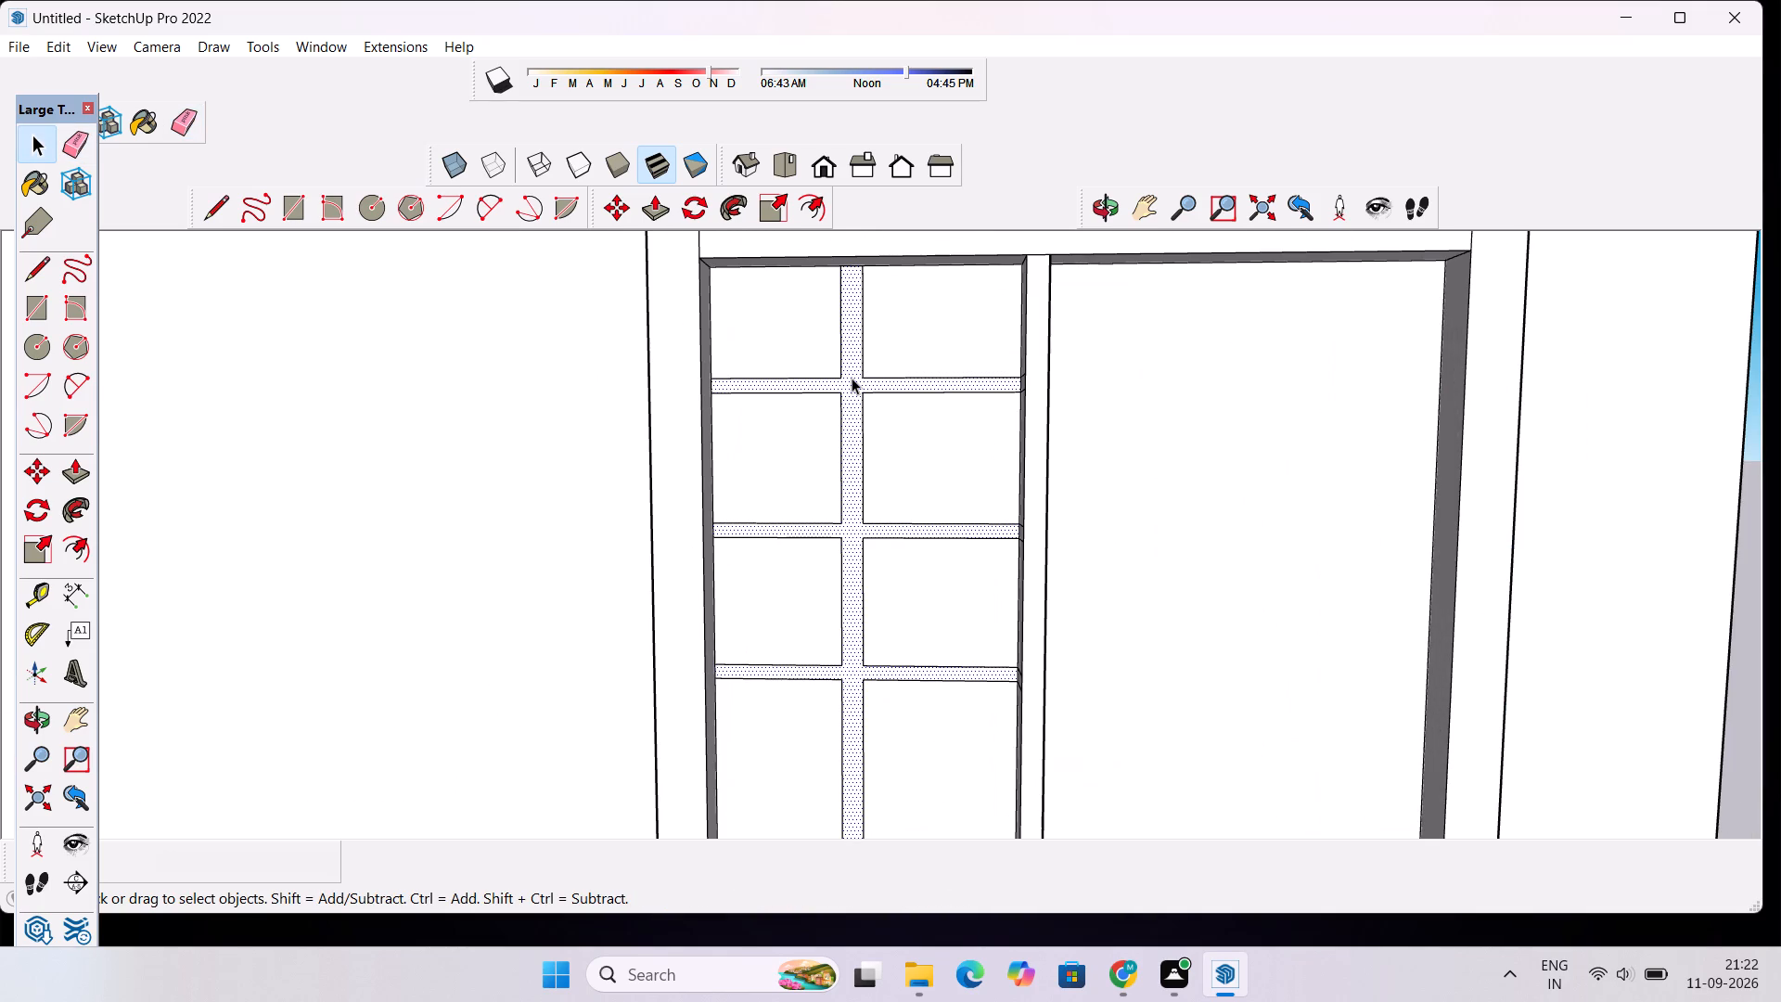
key("r")
key("p")
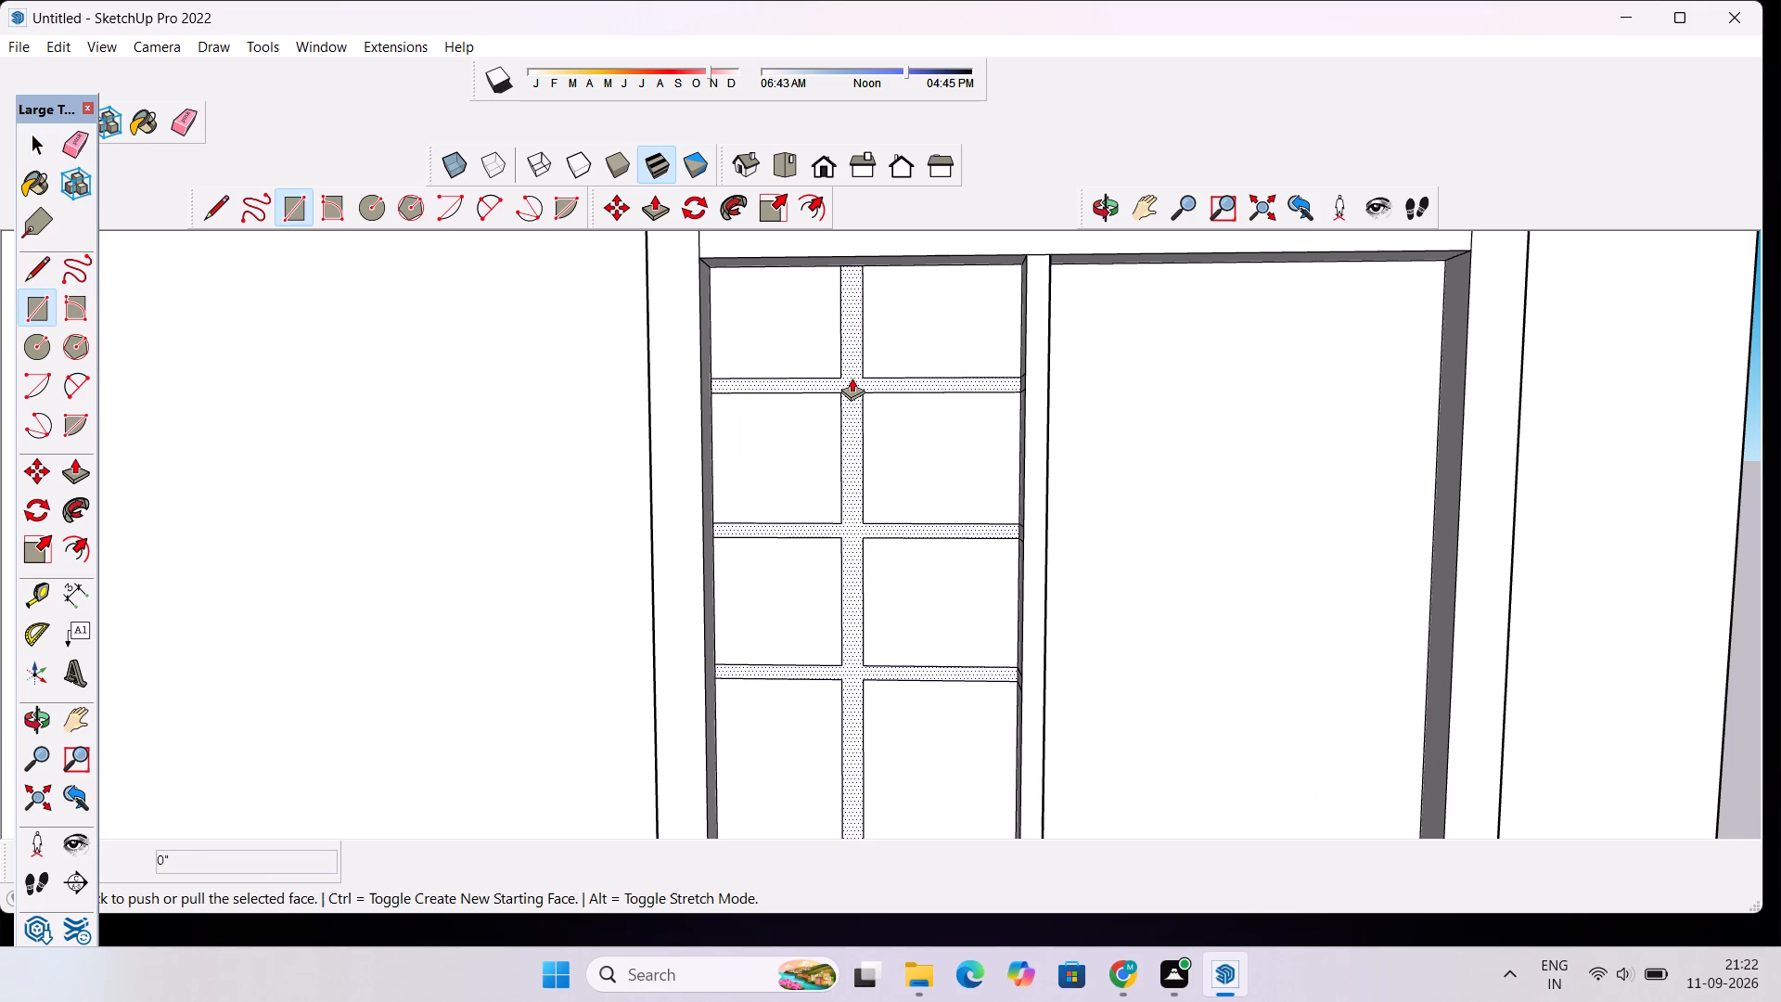
left_click(852, 377)
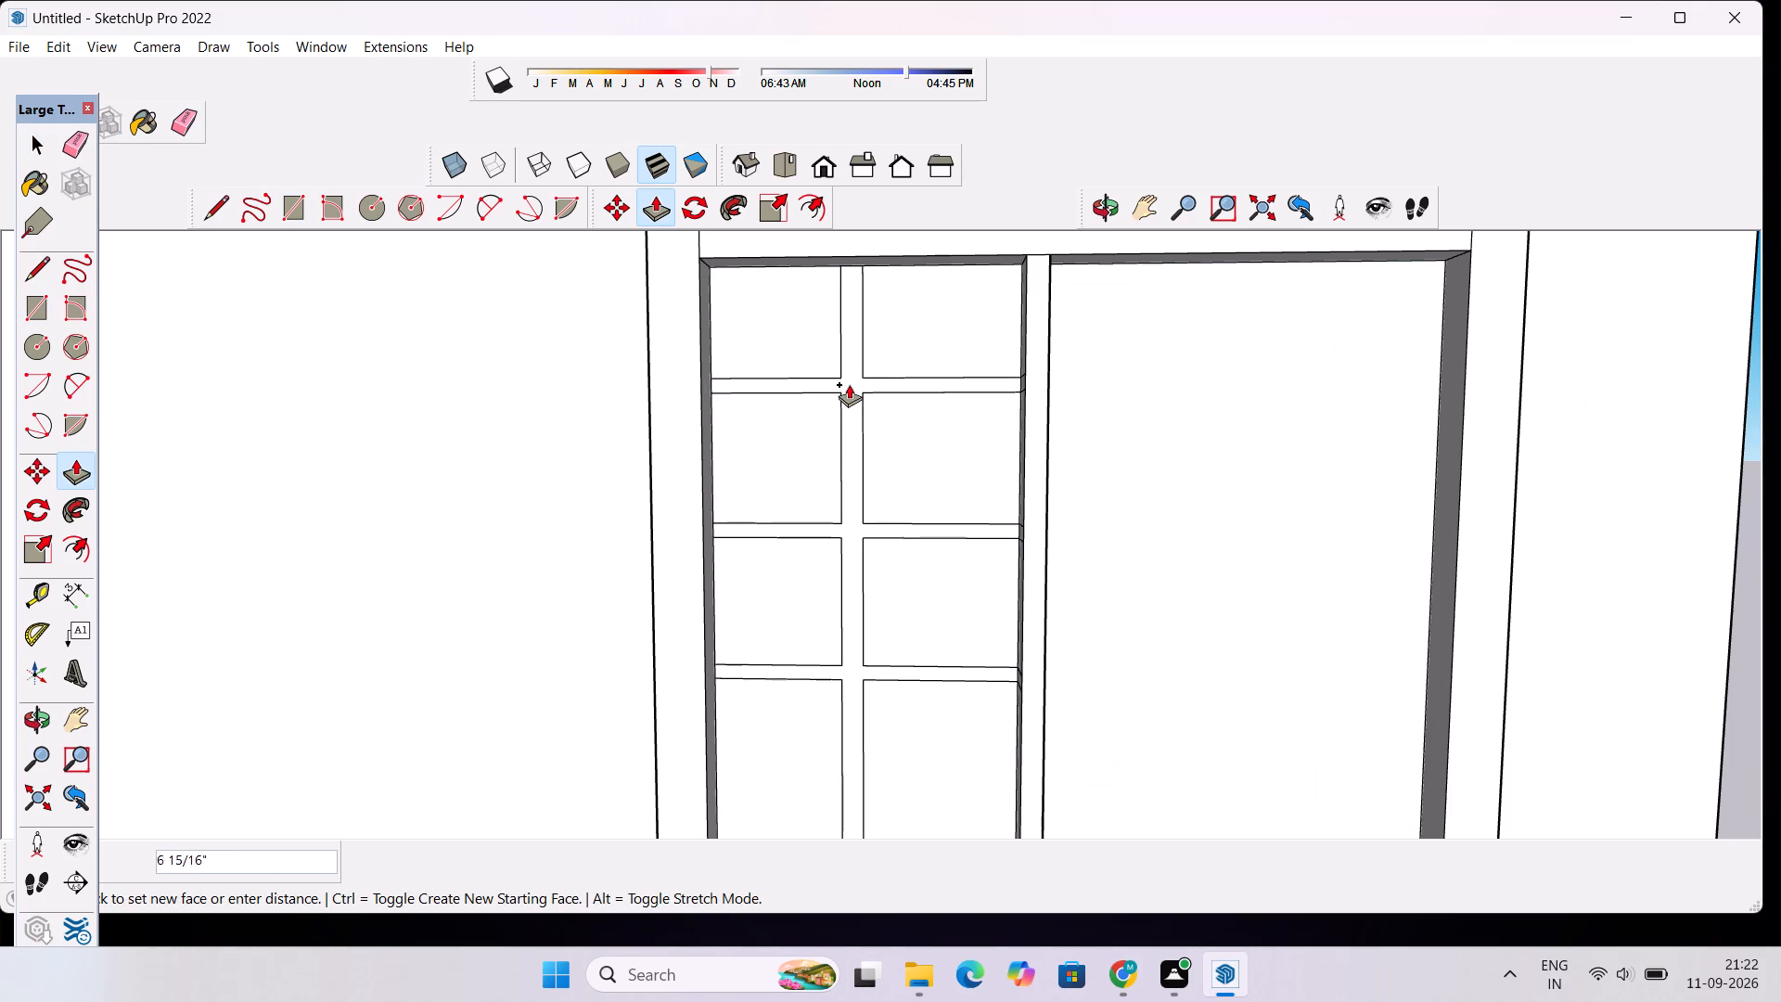
left_click(851, 389)
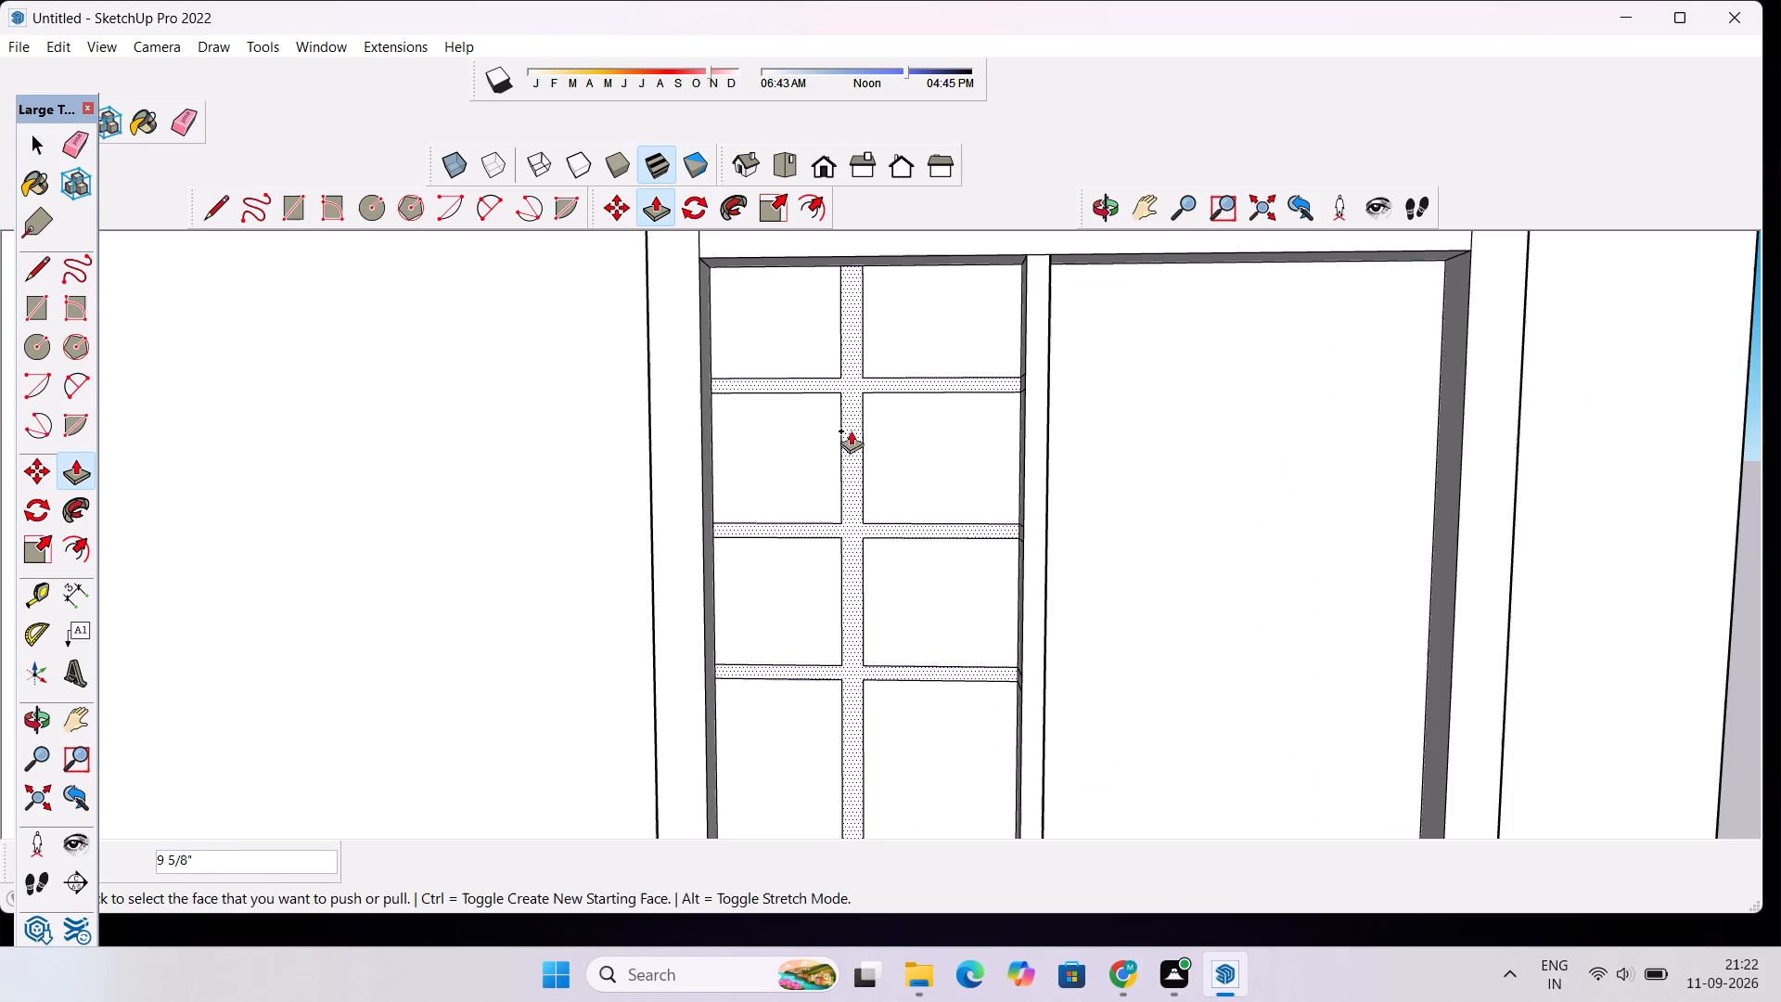
left_click(849, 388)
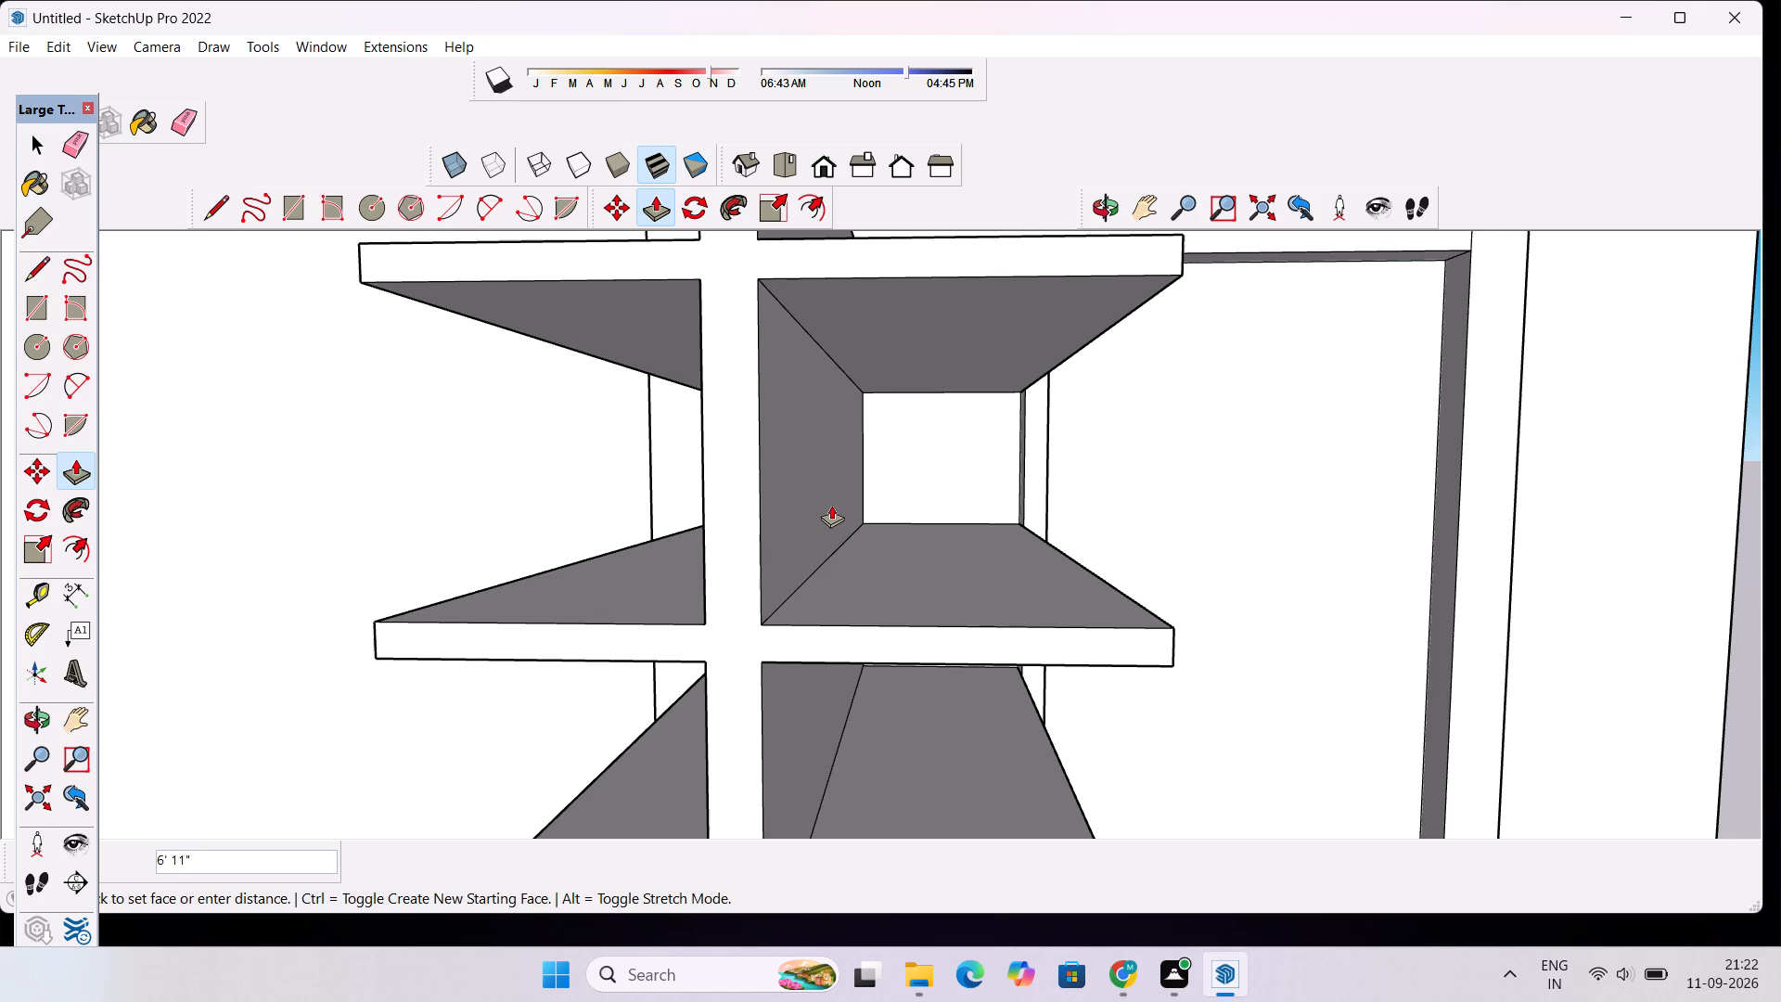
type("1.5\"")
key("Return")
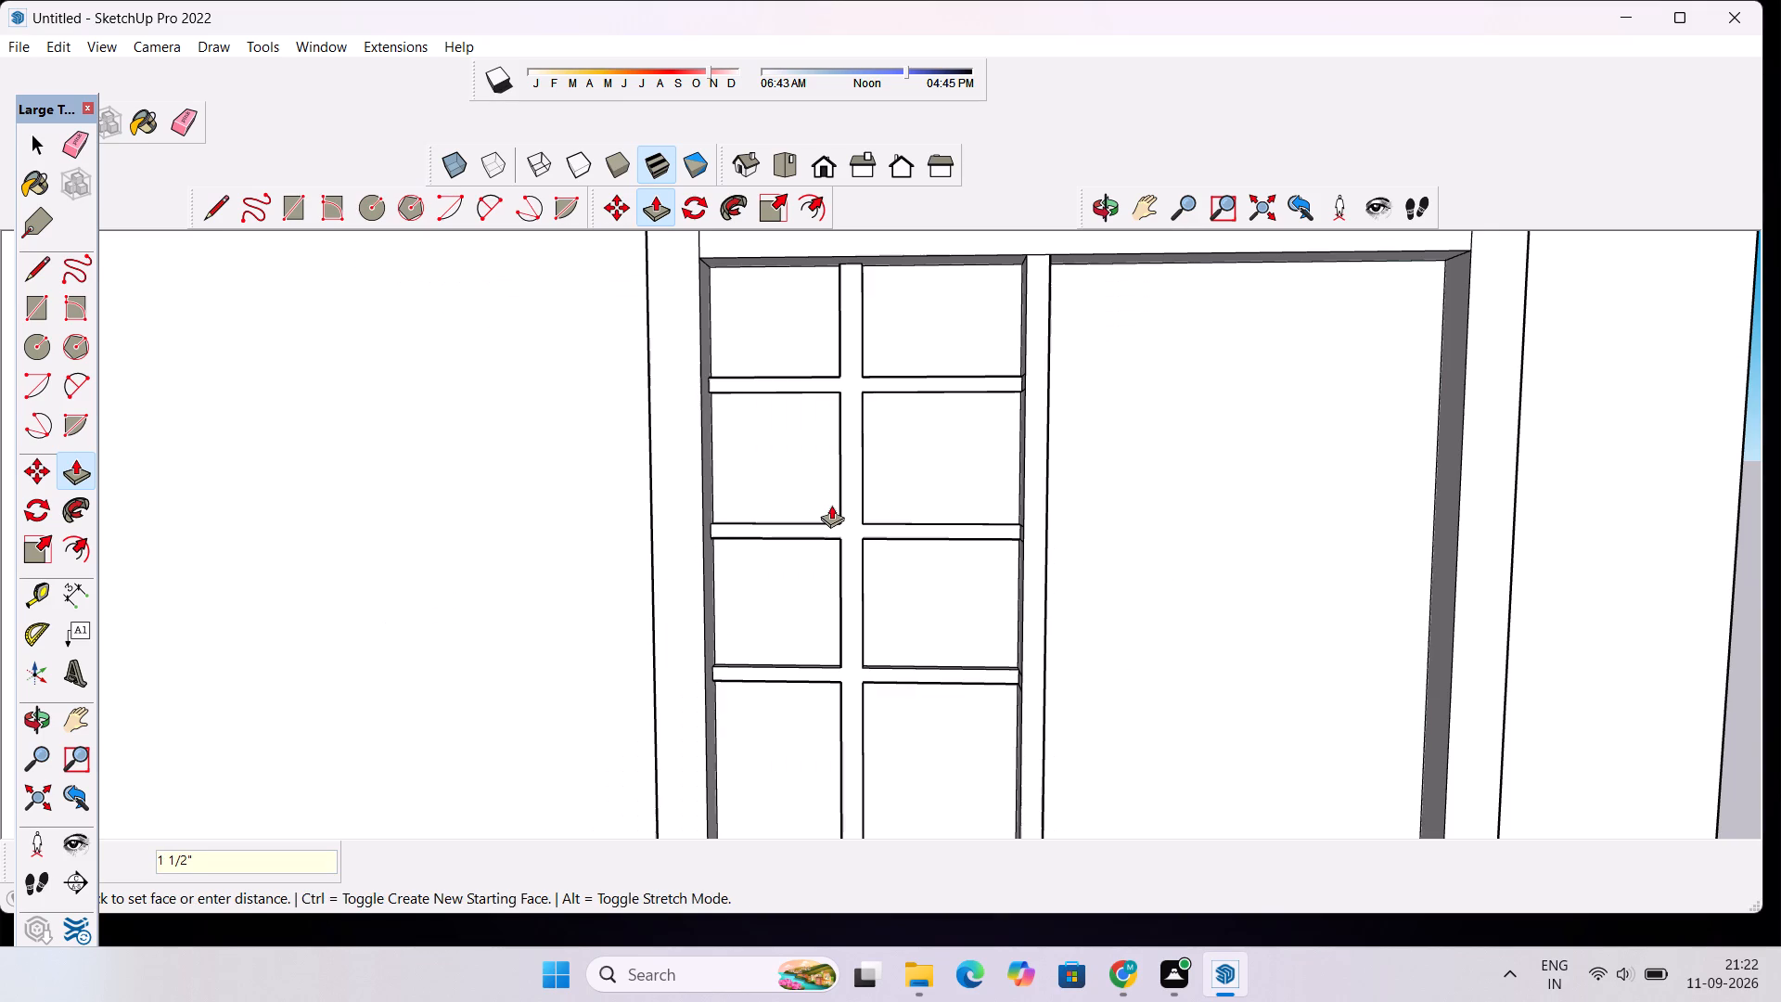
Examine the extruded bars and the front frame from several angles, close up and with the whole building in view.
scroll(809, 511, "down", 4)
left_click(1099, 200)
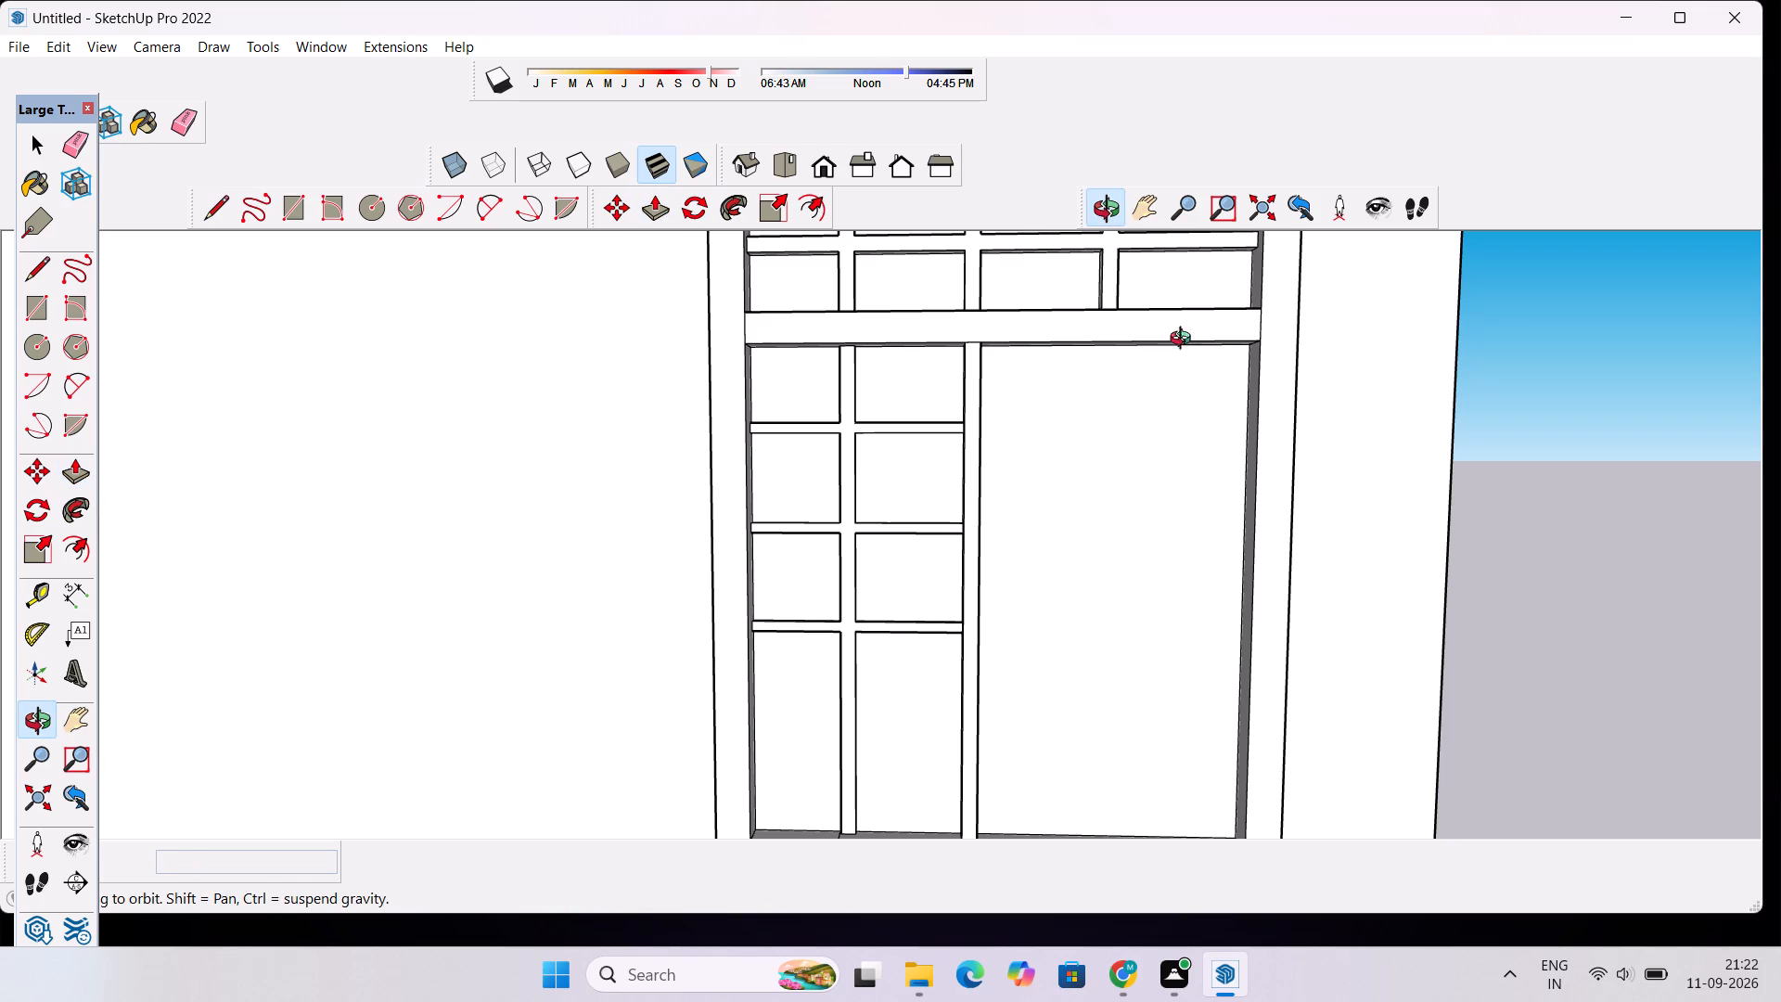
left_click_drag(1286, 408, 968, 565)
scroll(839, 559, "up", 4)
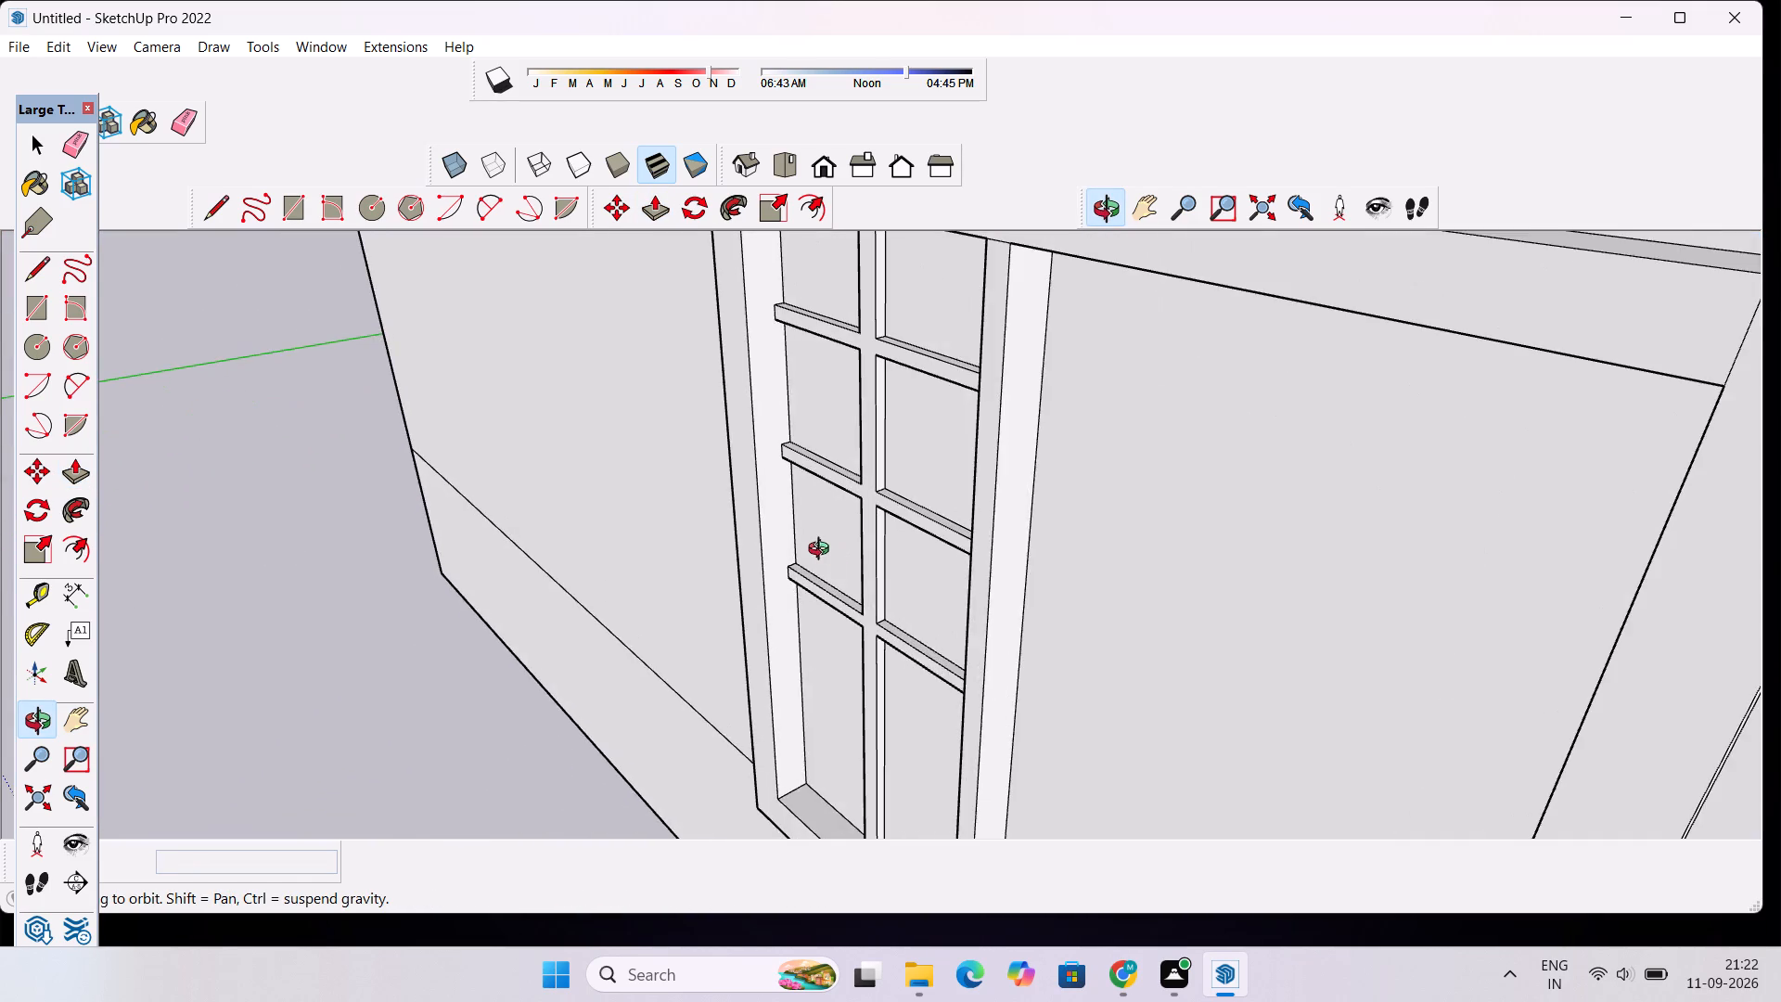
left_click_drag(794, 546, 1039, 627)
scroll(1081, 520, "down", 7)
left_click_drag(967, 608, 1008, 442)
scroll(1018, 409, "down", 5)
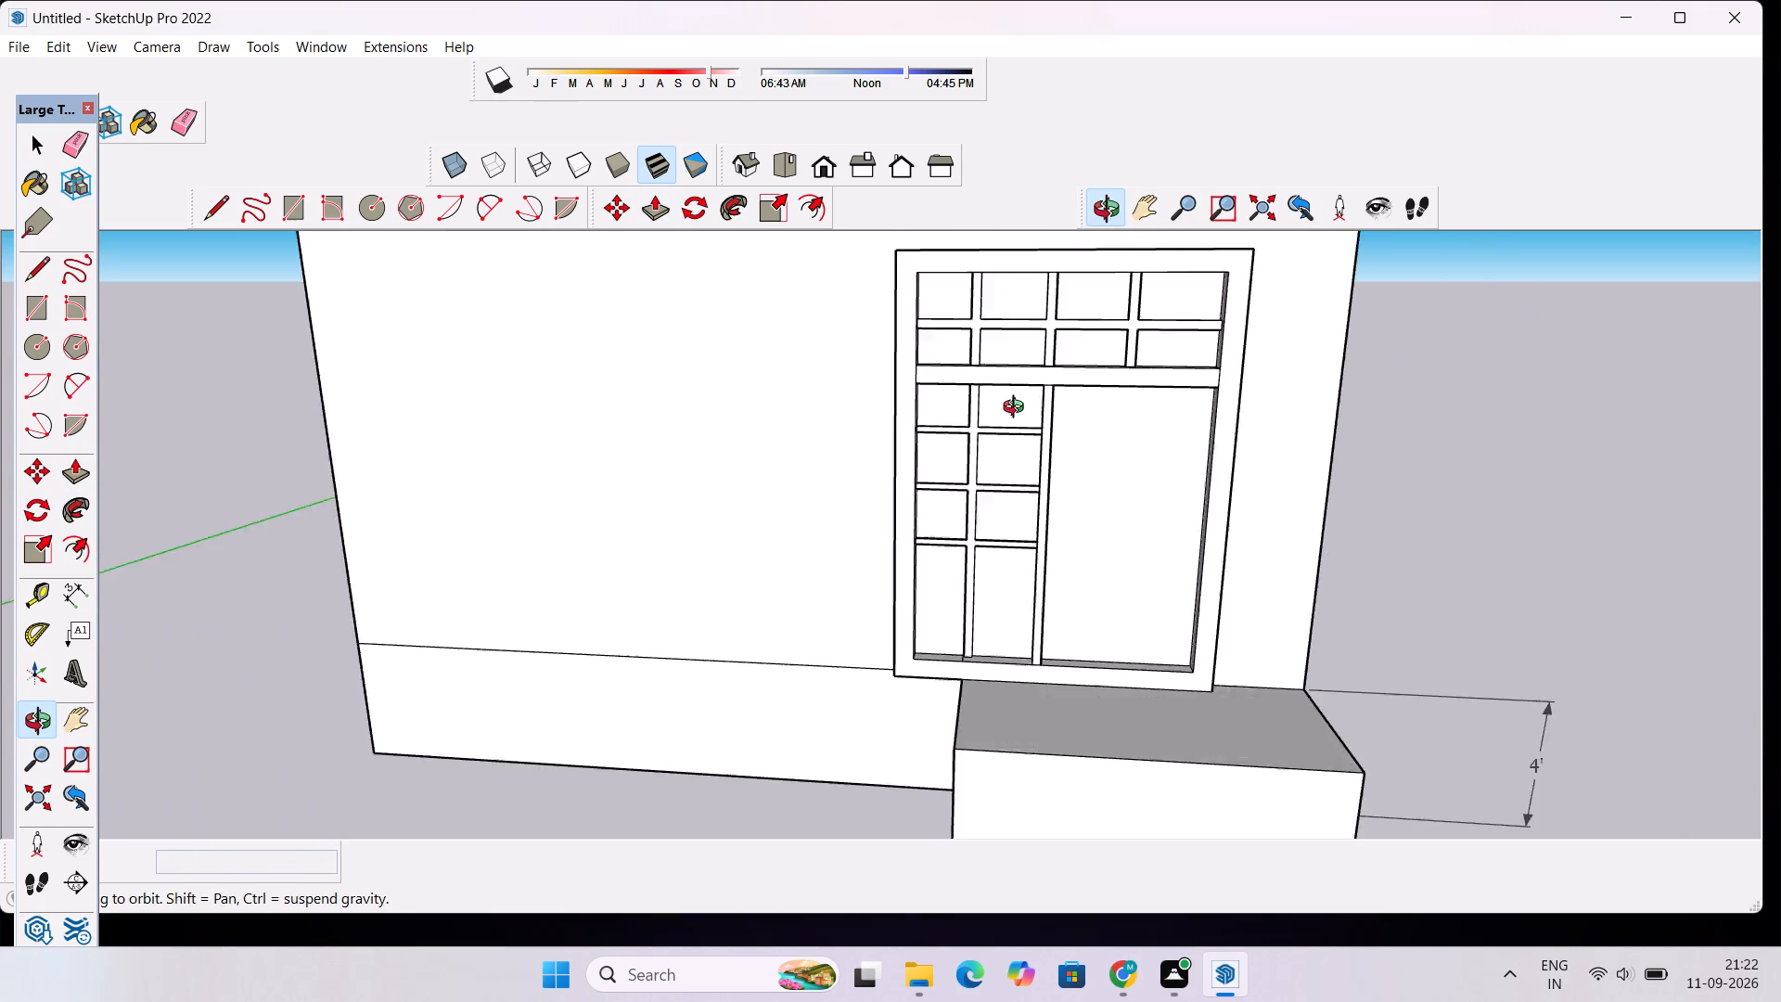
scroll(1018, 409, "down", 4)
scroll(1247, 358, "up", 5)
left_click_drag(824, 518, 1429, 451)
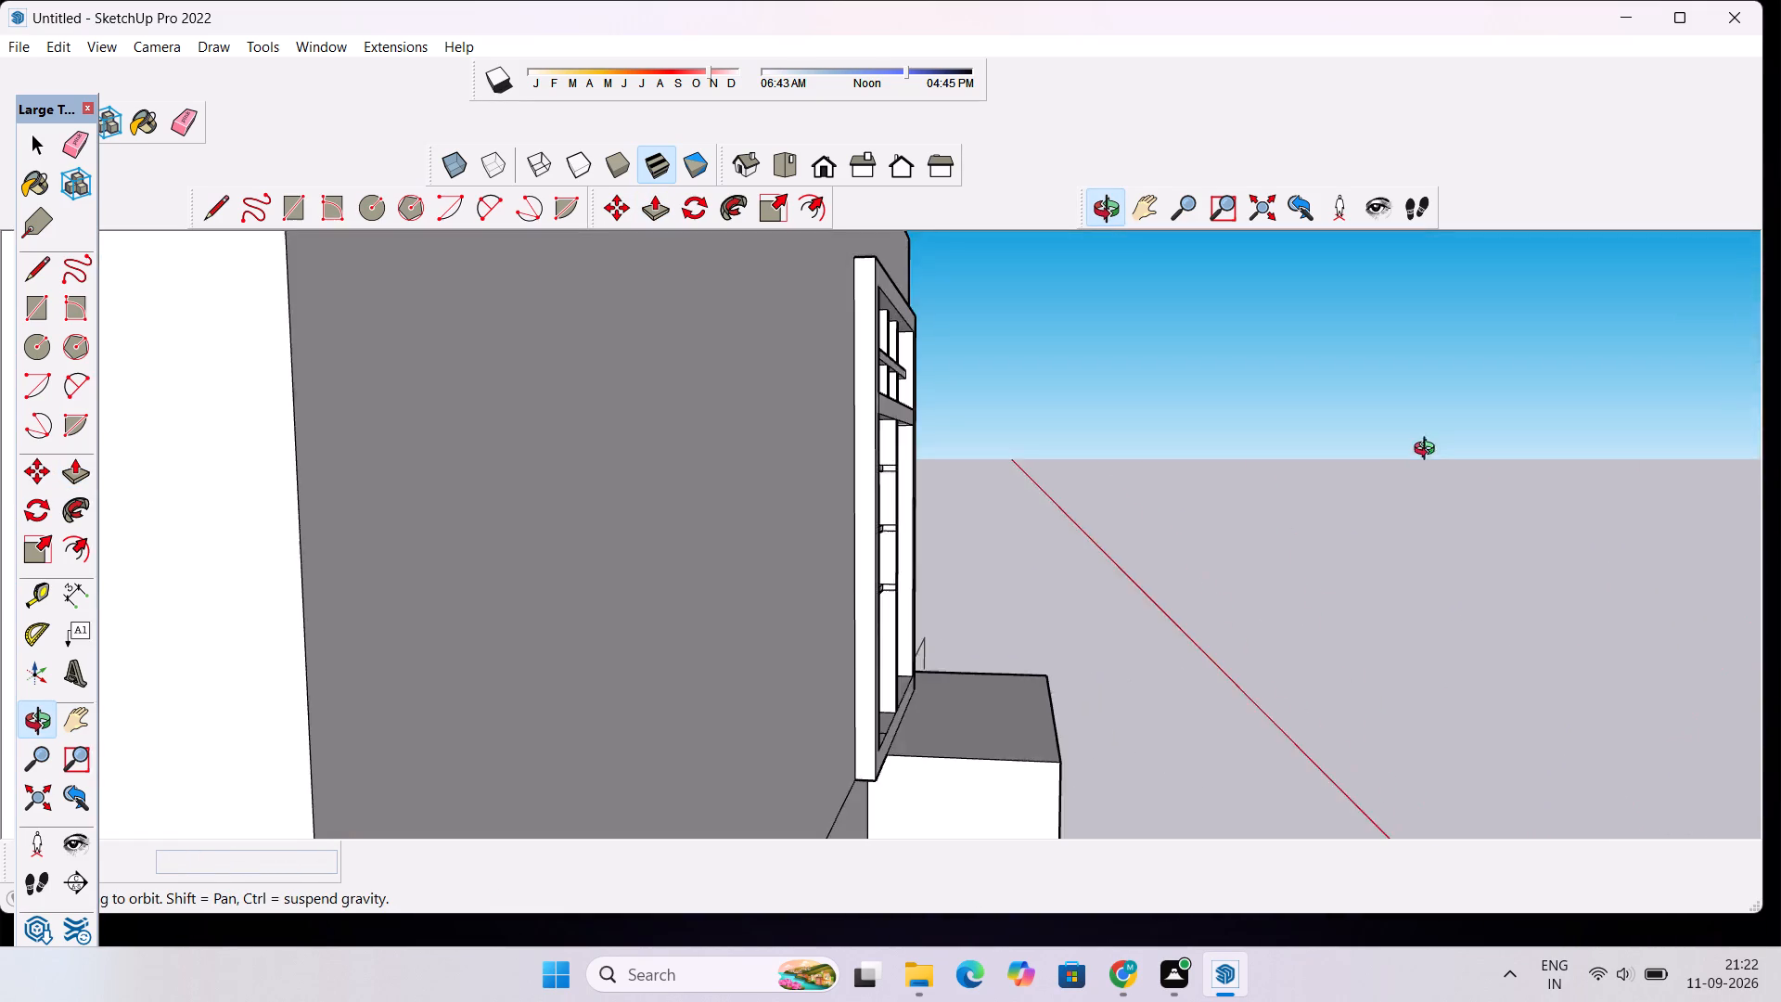
left_click_drag(1429, 451, 1206, 572)
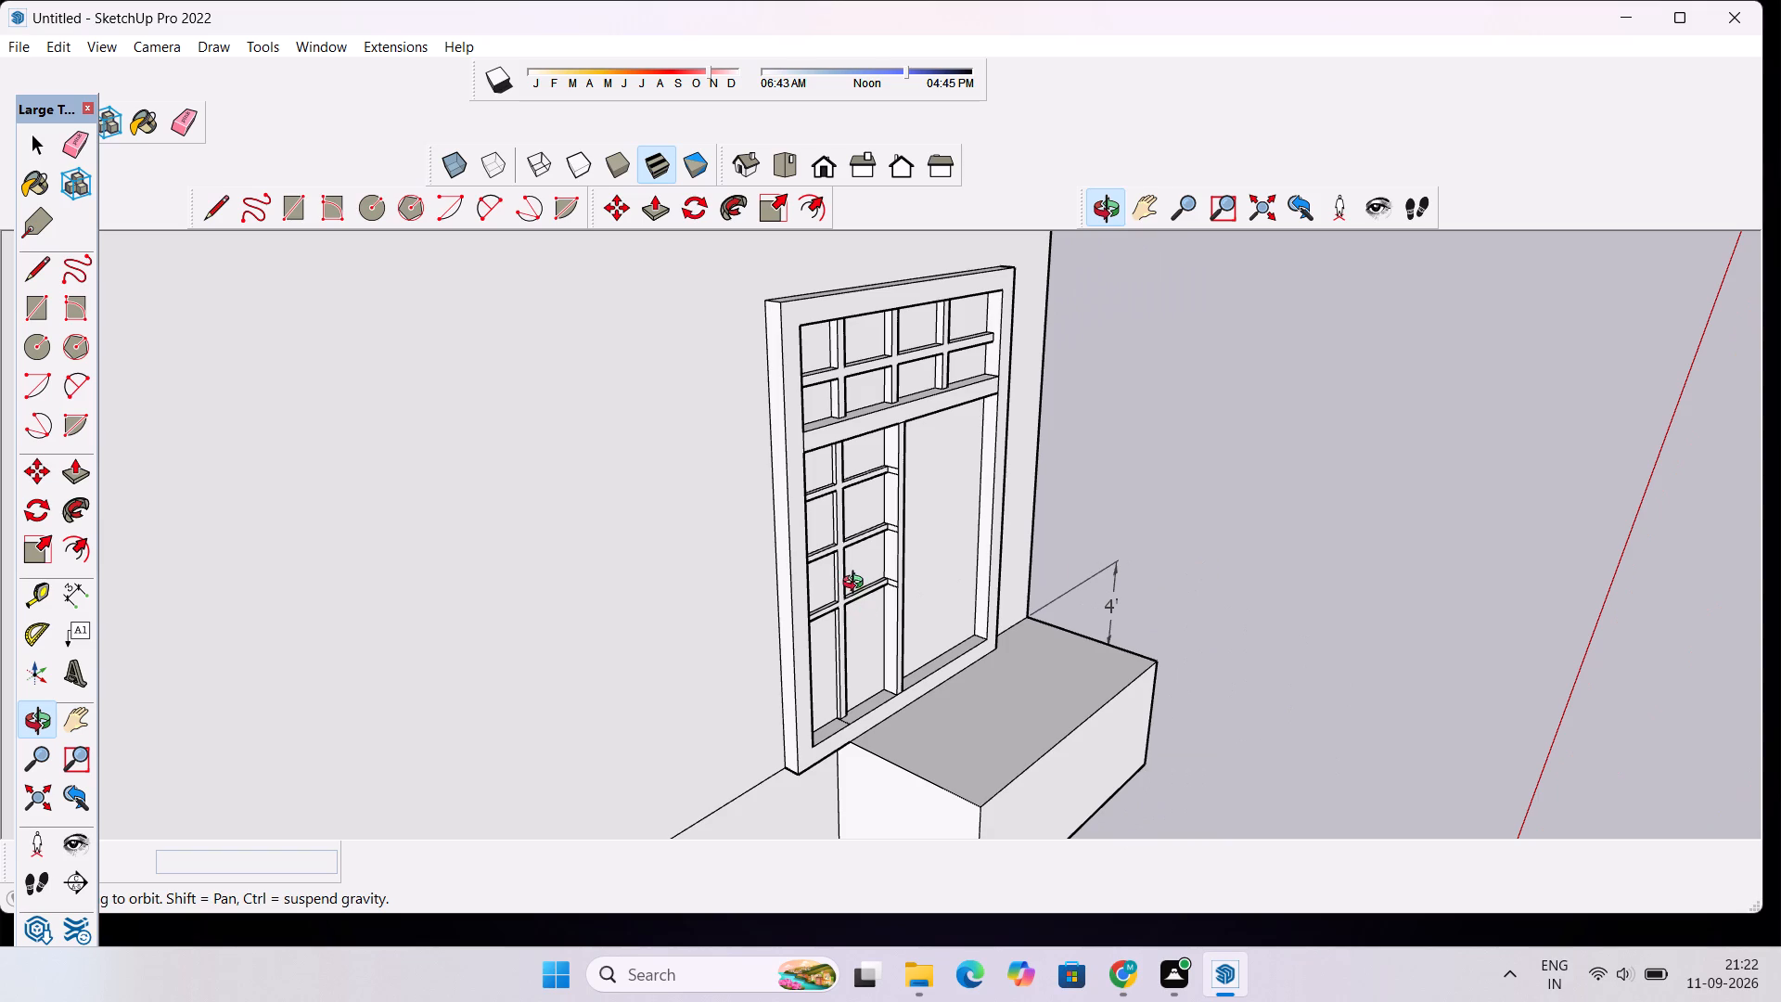
scroll(711, 565, "down", 9)
scroll(1042, 498, "down", 4)
left_click_drag(1038, 492, 962, 500)
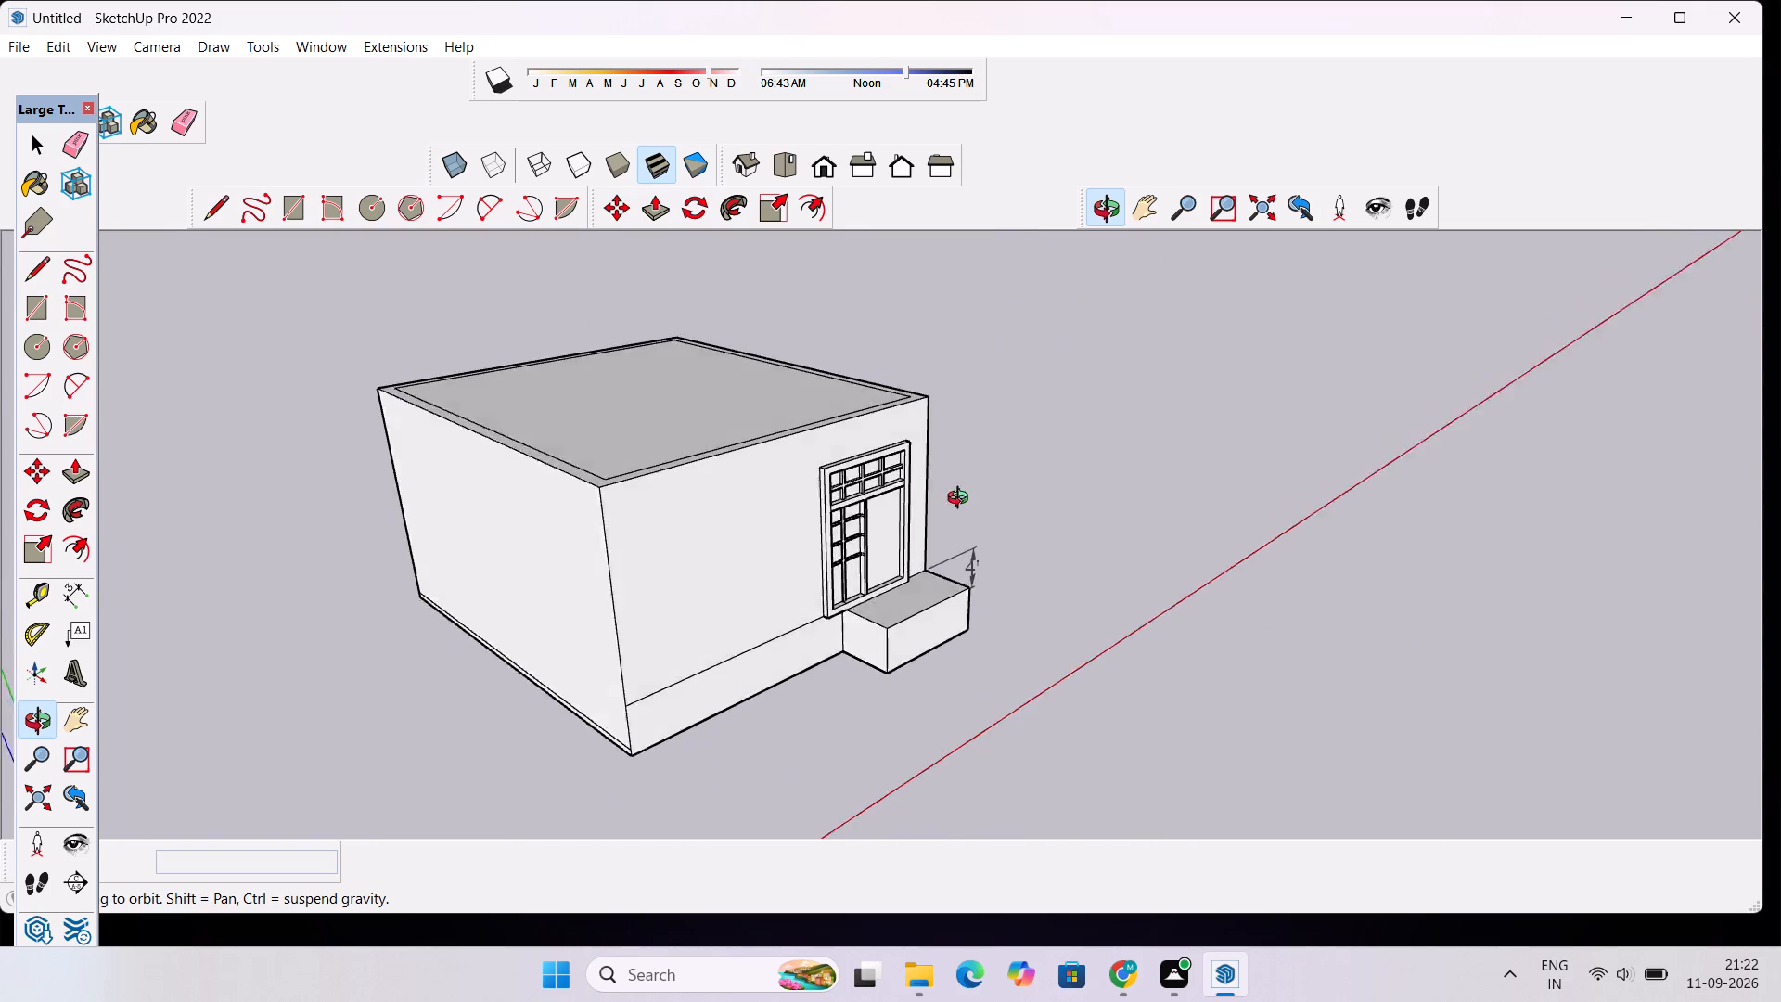
left_click_drag(962, 500, 832, 500)
scroll(931, 517, "up", 4)
left_click_drag(1084, 494, 763, 498, "shift")
scroll(716, 557, "down", 5, "shift")
left_click_drag(757, 670, 693, 625)
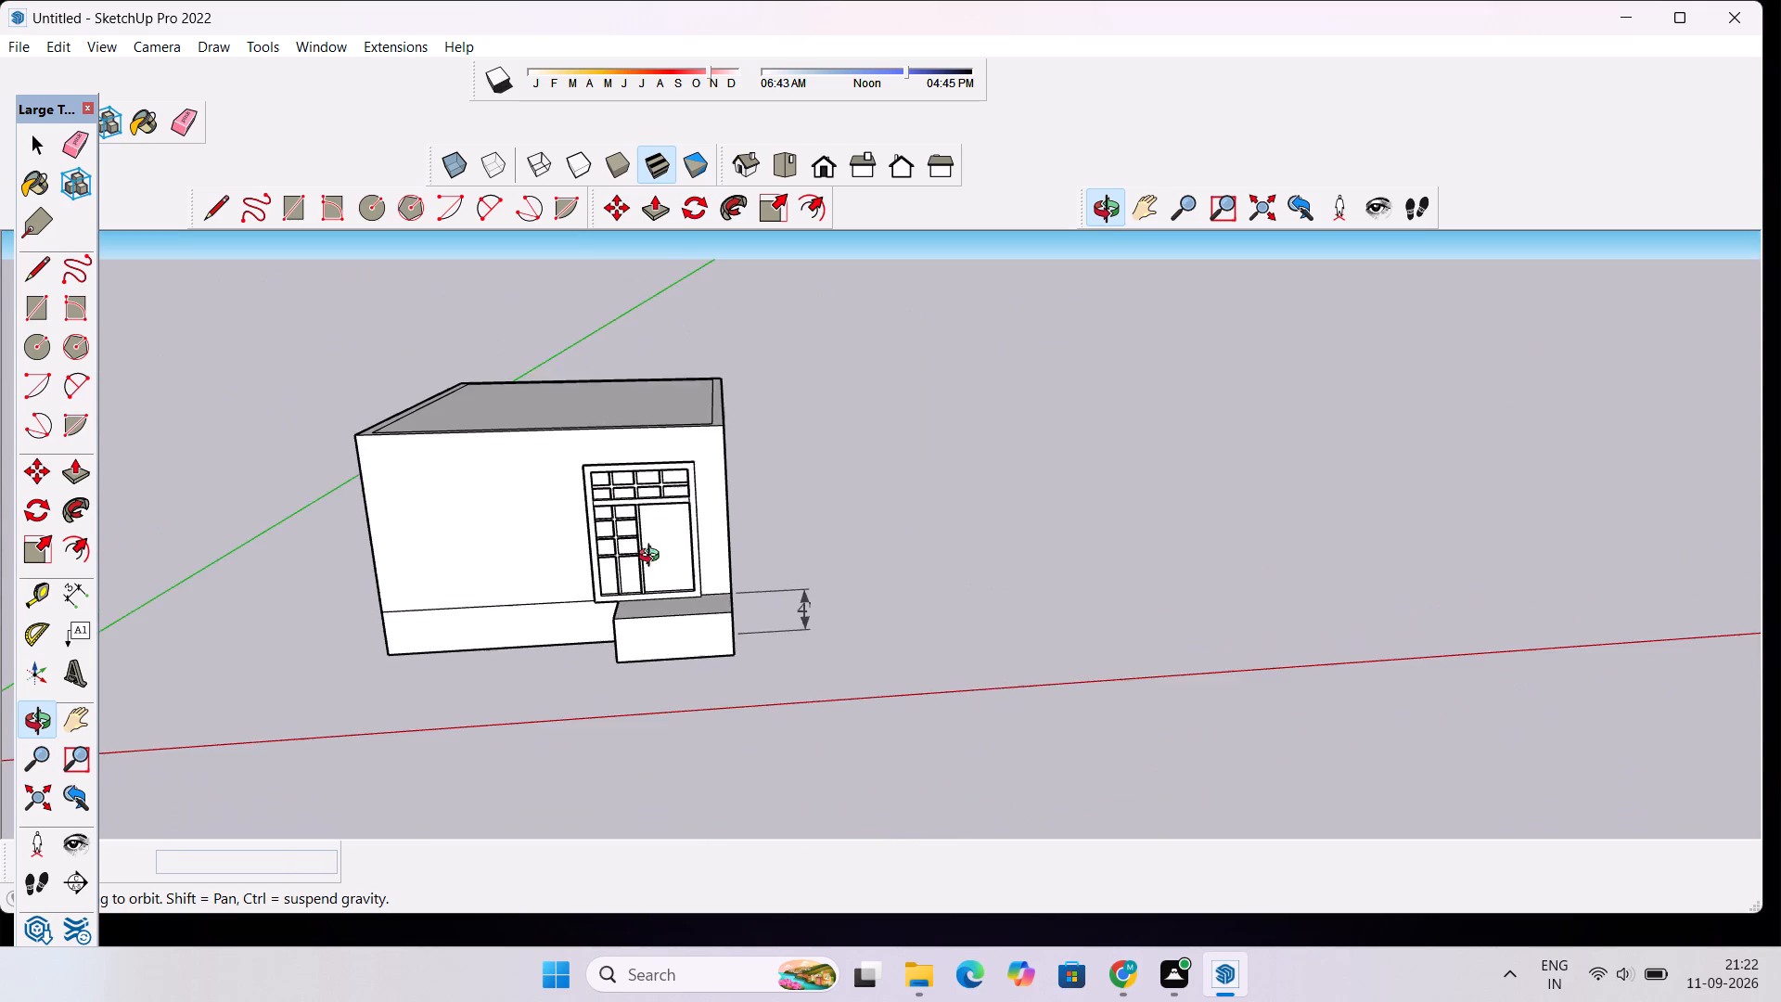
scroll(610, 420, "up", 5)
left_click_drag(844, 646, 753, 577)
scroll(713, 584, "up", 3)
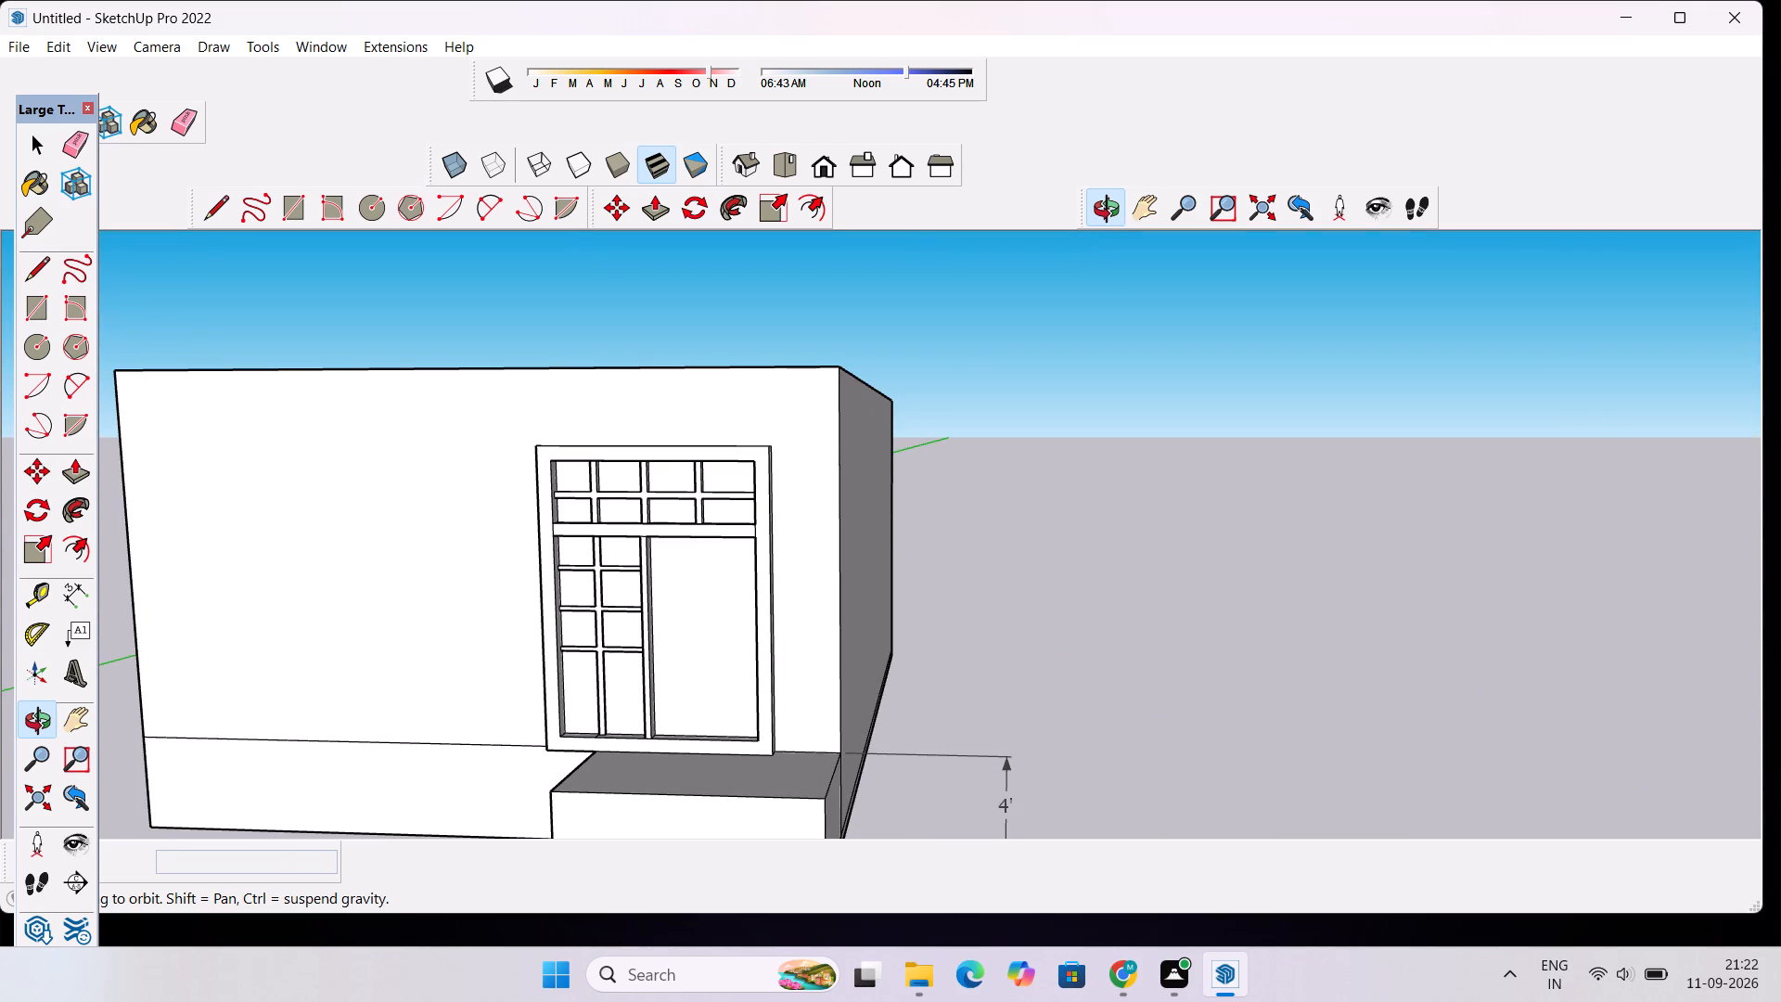
scroll(1160, 410, "down", 9)
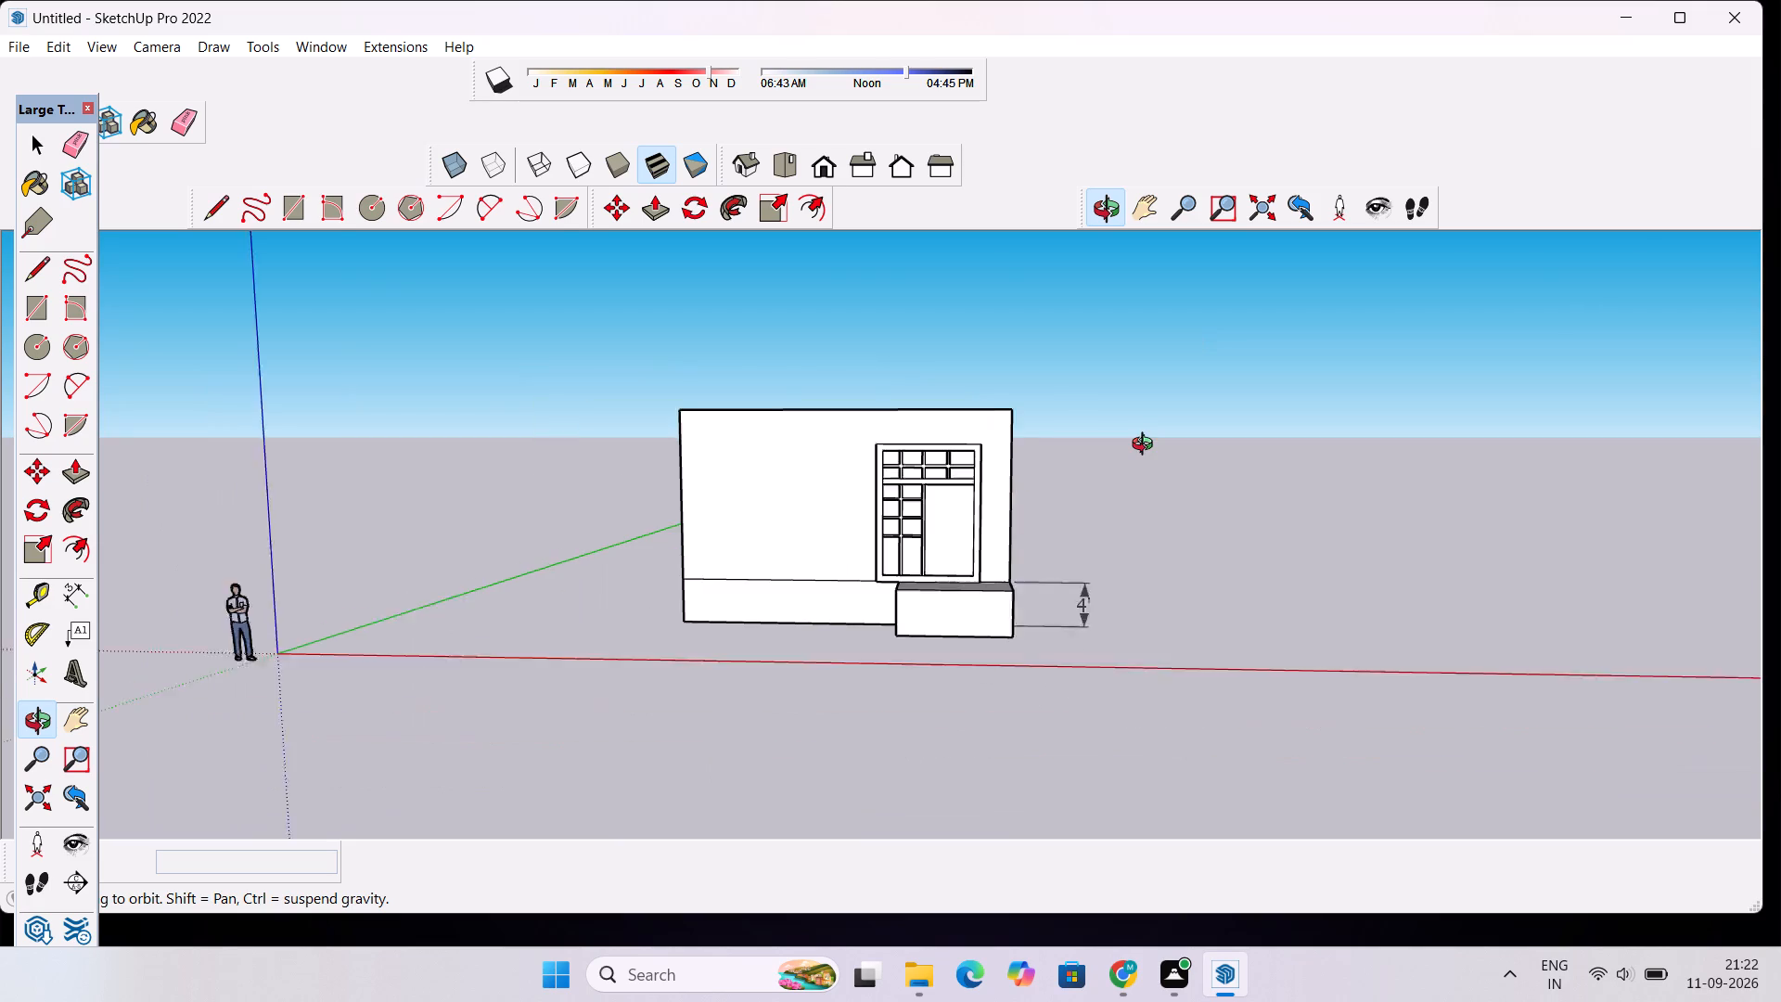
scroll(1147, 446, "down", 1)
left_click_drag(896, 510, 1075, 563, "shift")
scroll(1107, 572, "up", 9, "shift")
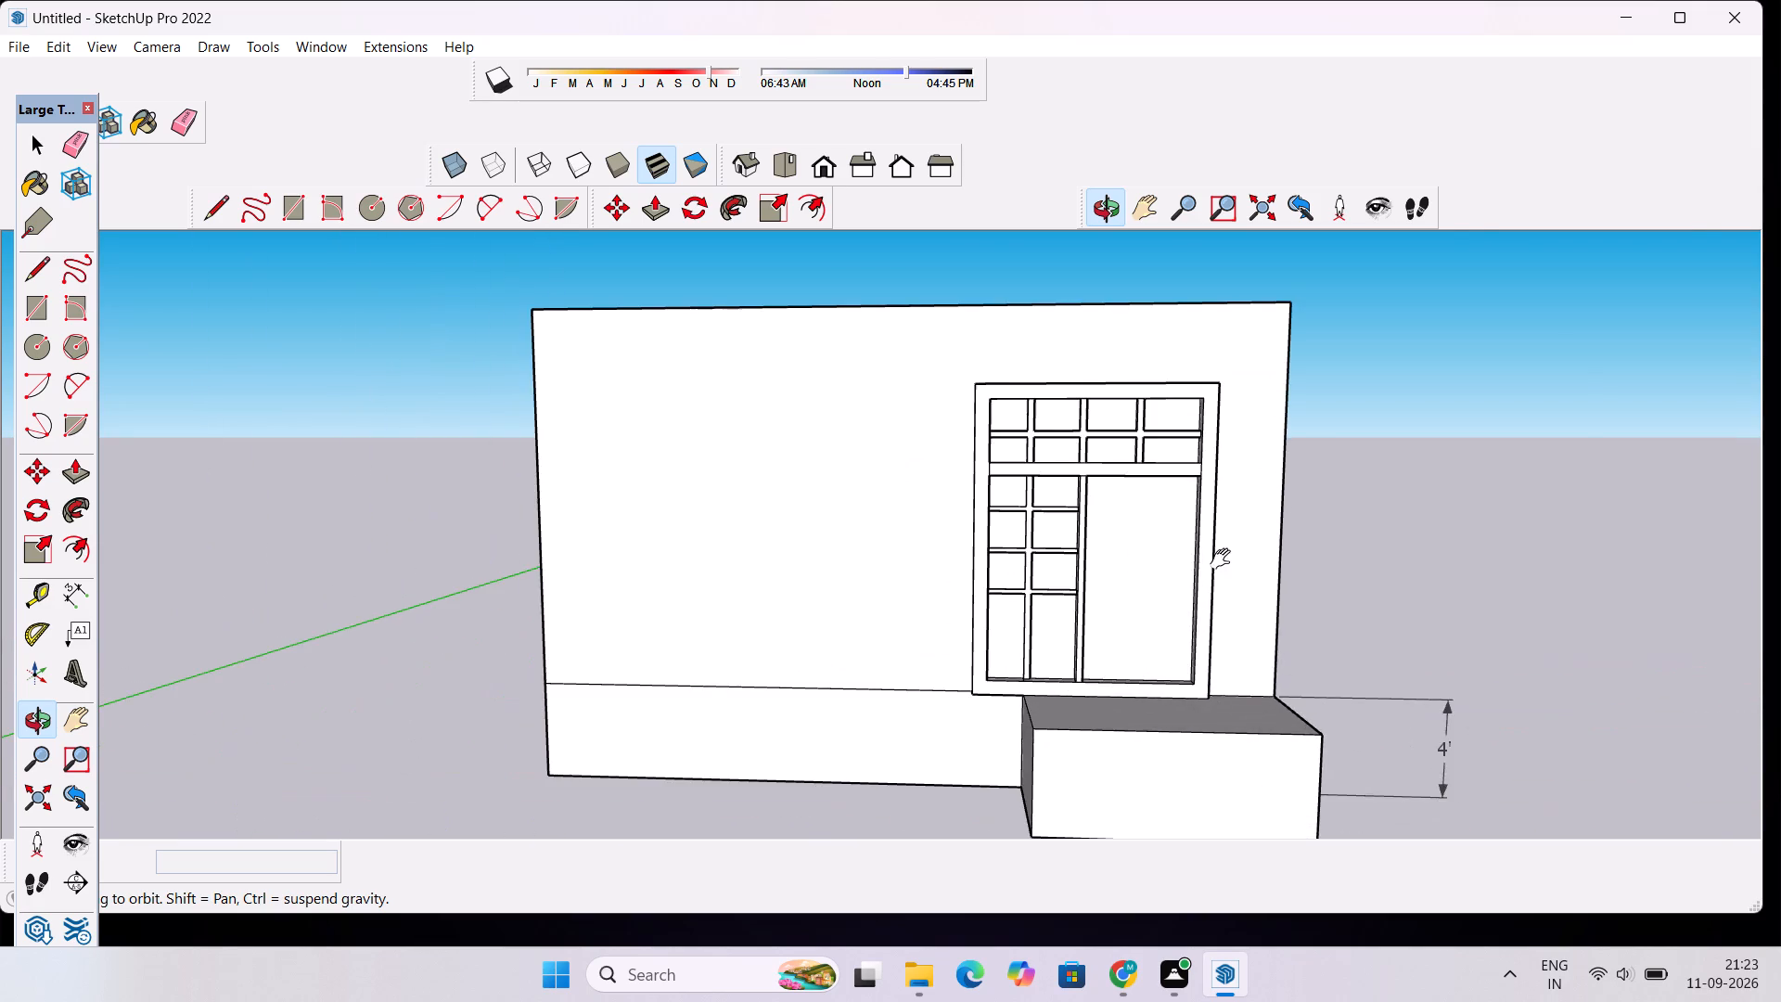
left_click_drag(1281, 576, 1160, 581)
scroll(1122, 582, "up", 4)
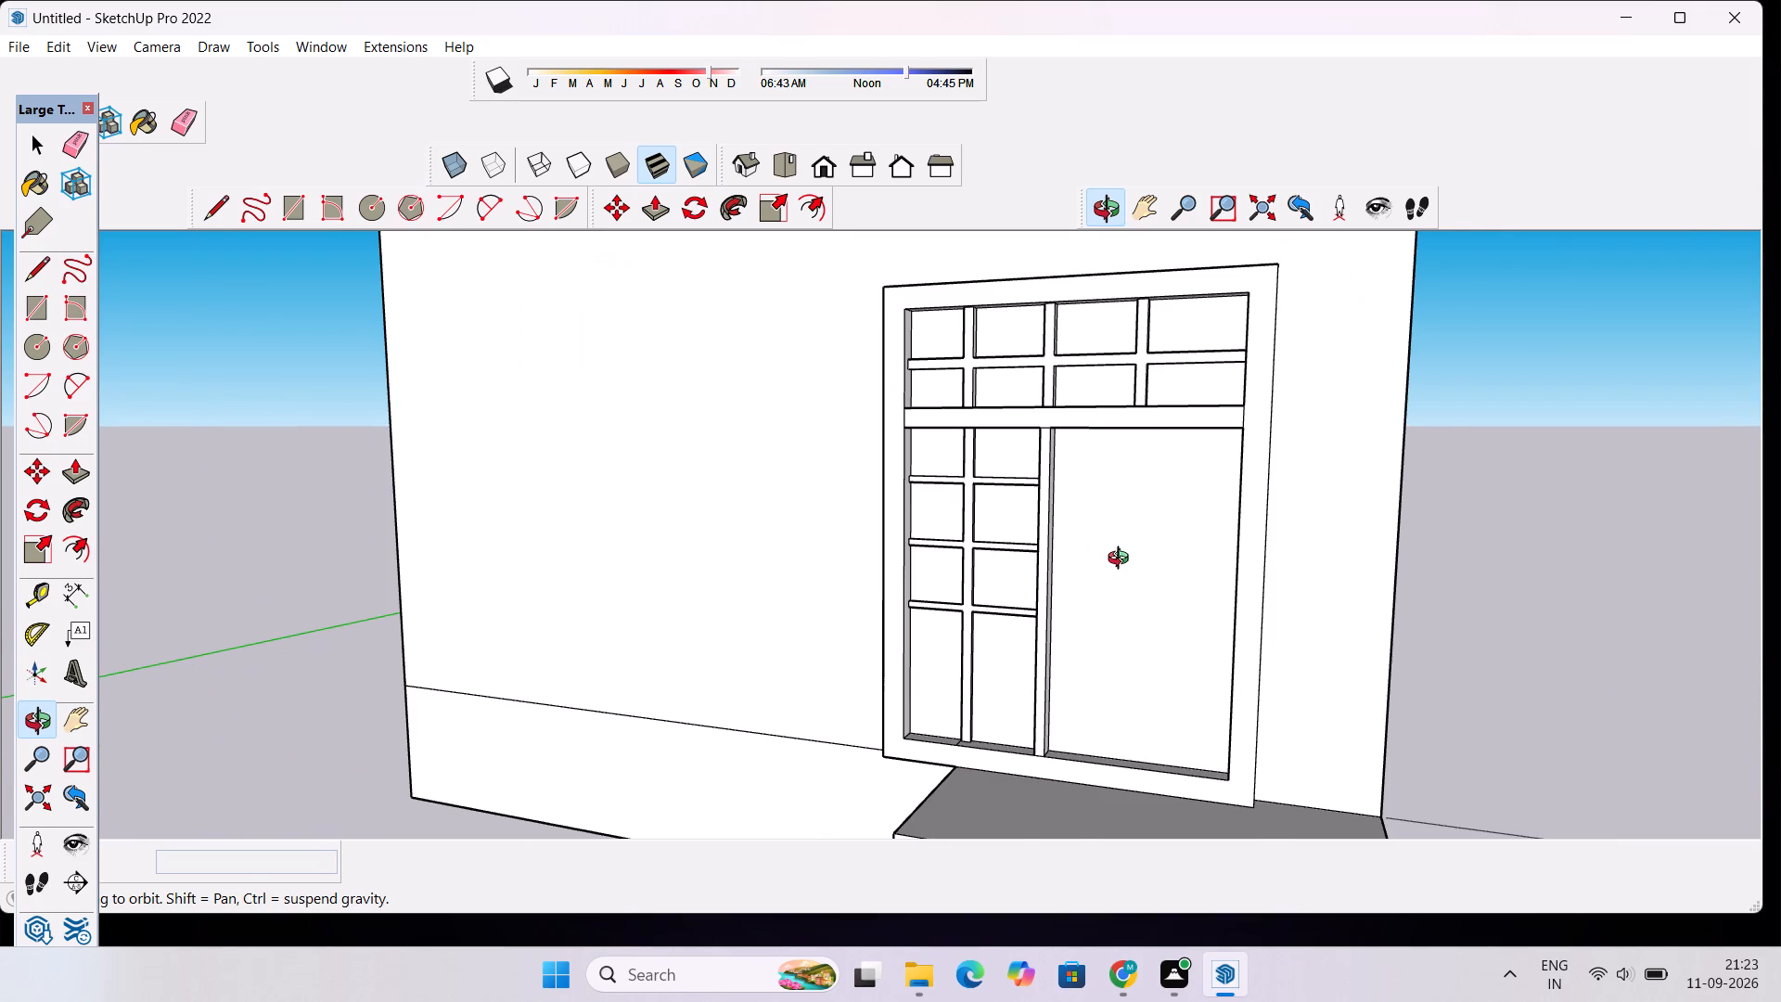
scroll(1122, 560, "down", 4)
left_click_drag(1104, 587, 1263, 677)
scroll(1098, 536, "up", 4)
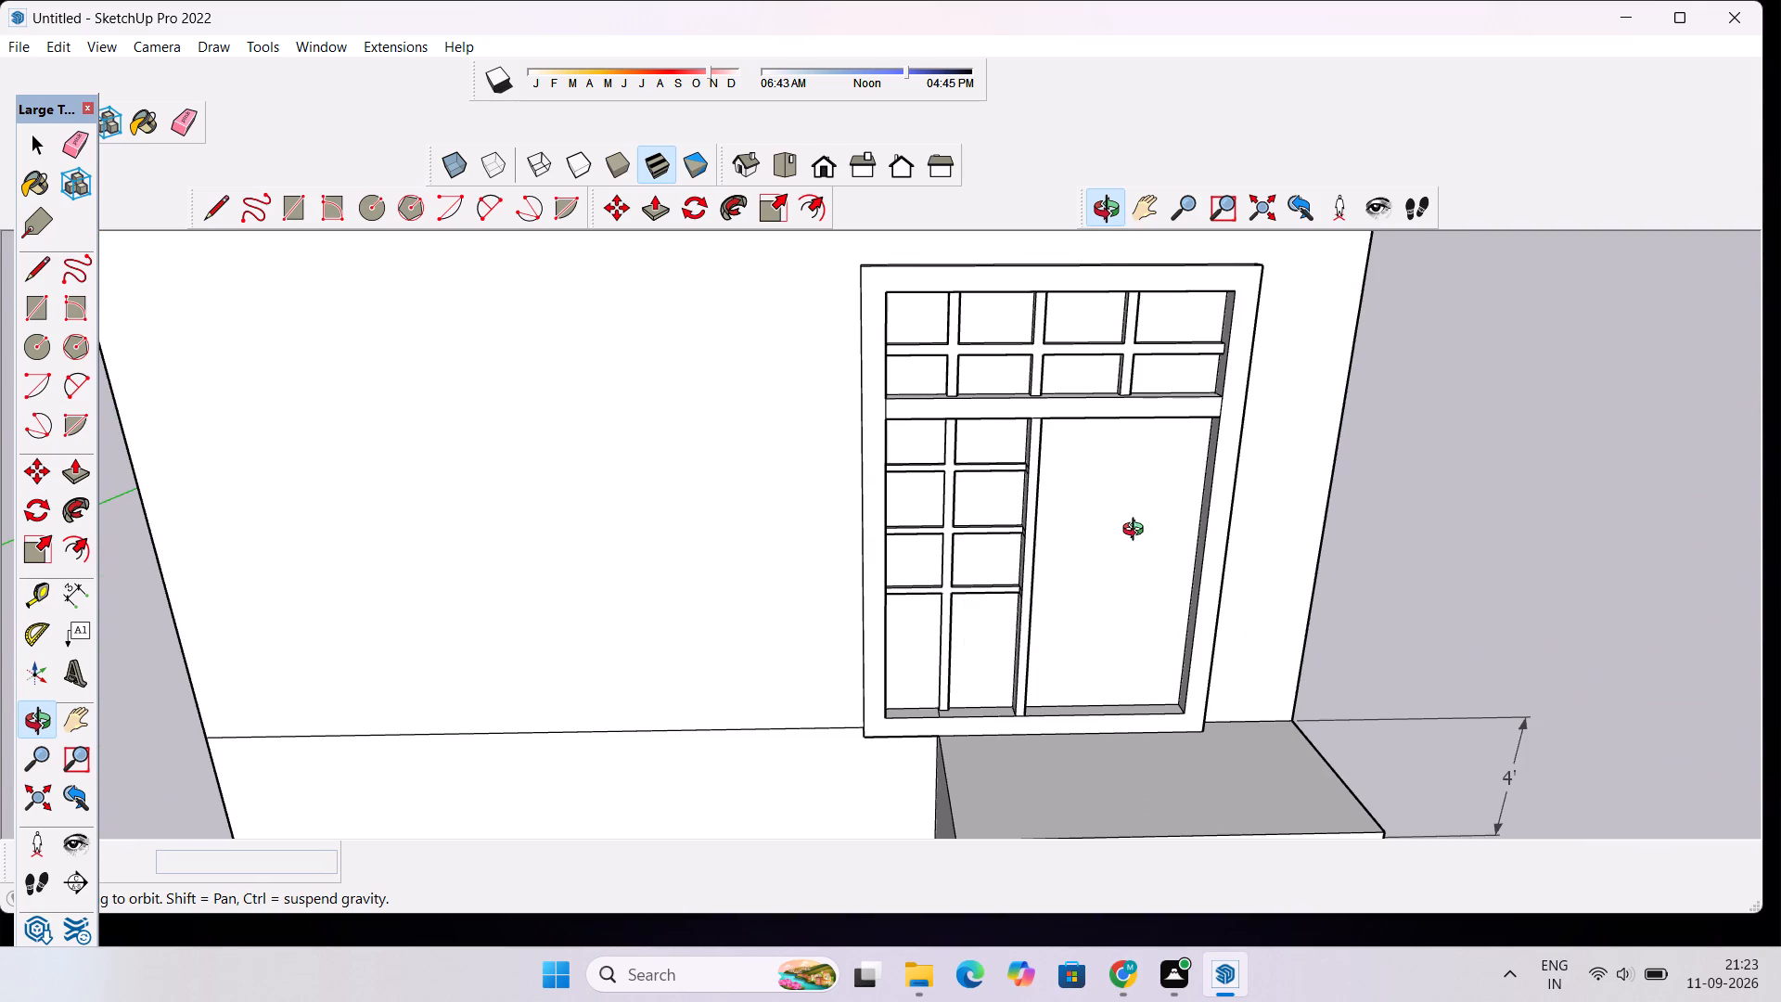
scroll(1131, 494, "down", 8)
left_click_drag(1134, 532, 1141, 430)
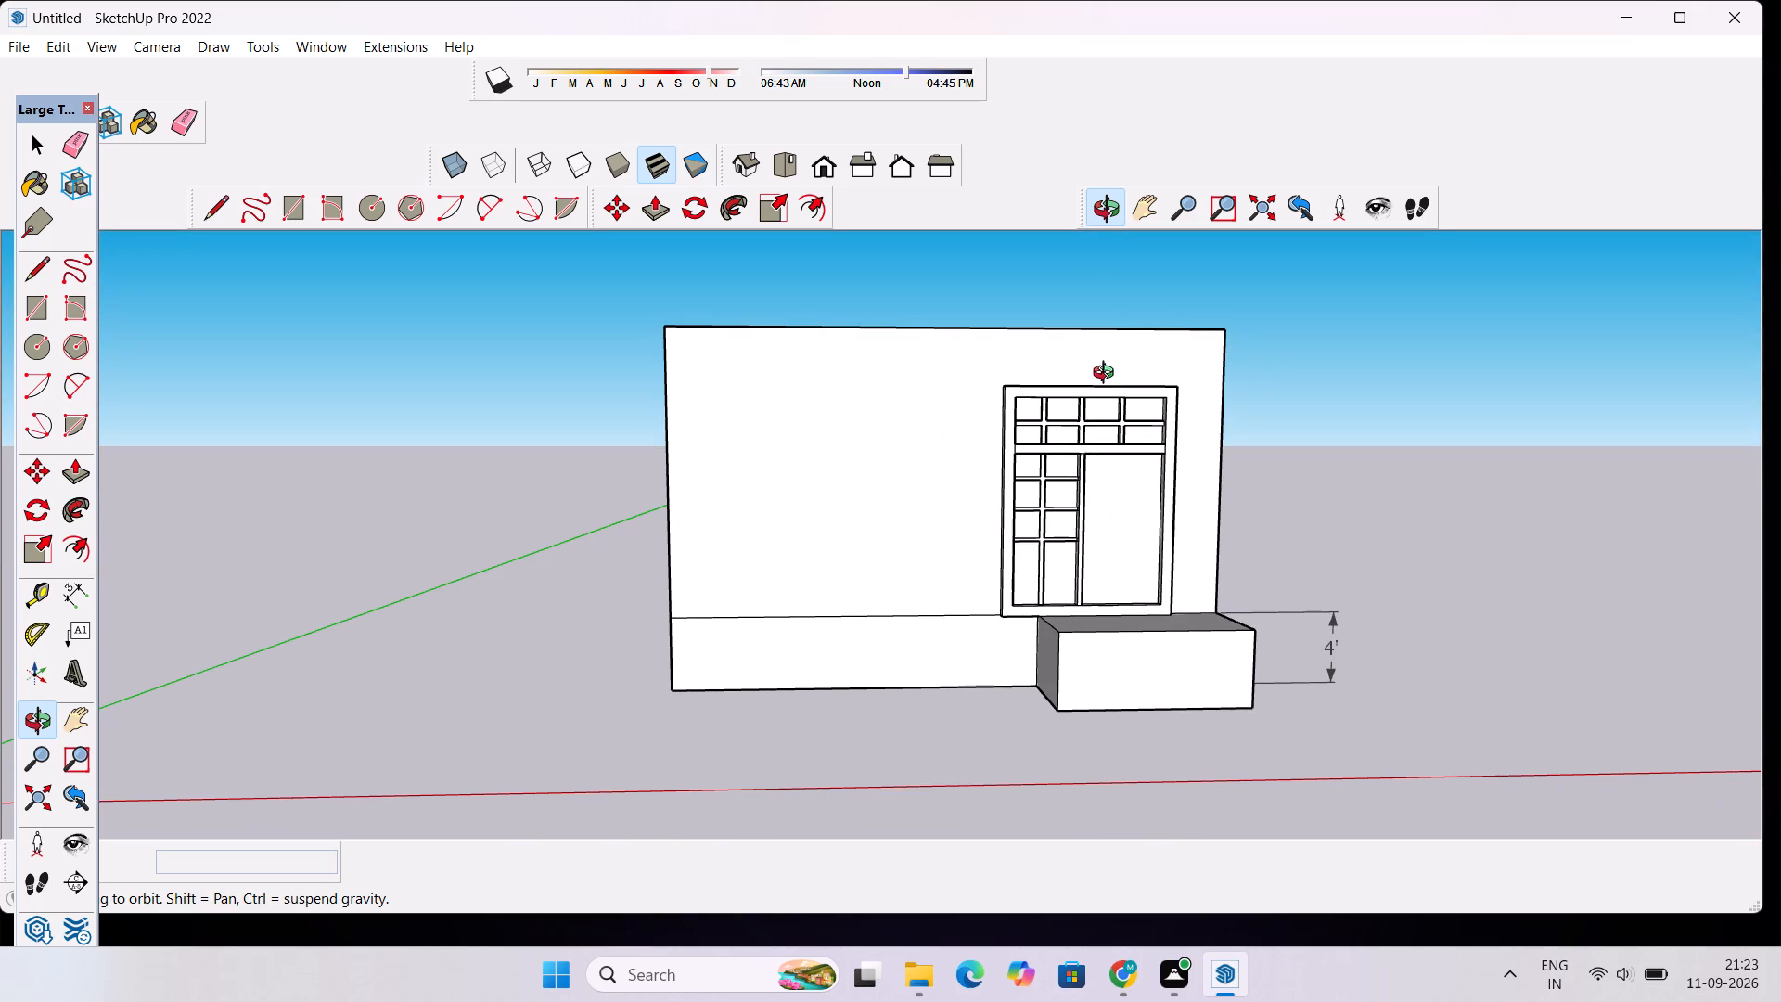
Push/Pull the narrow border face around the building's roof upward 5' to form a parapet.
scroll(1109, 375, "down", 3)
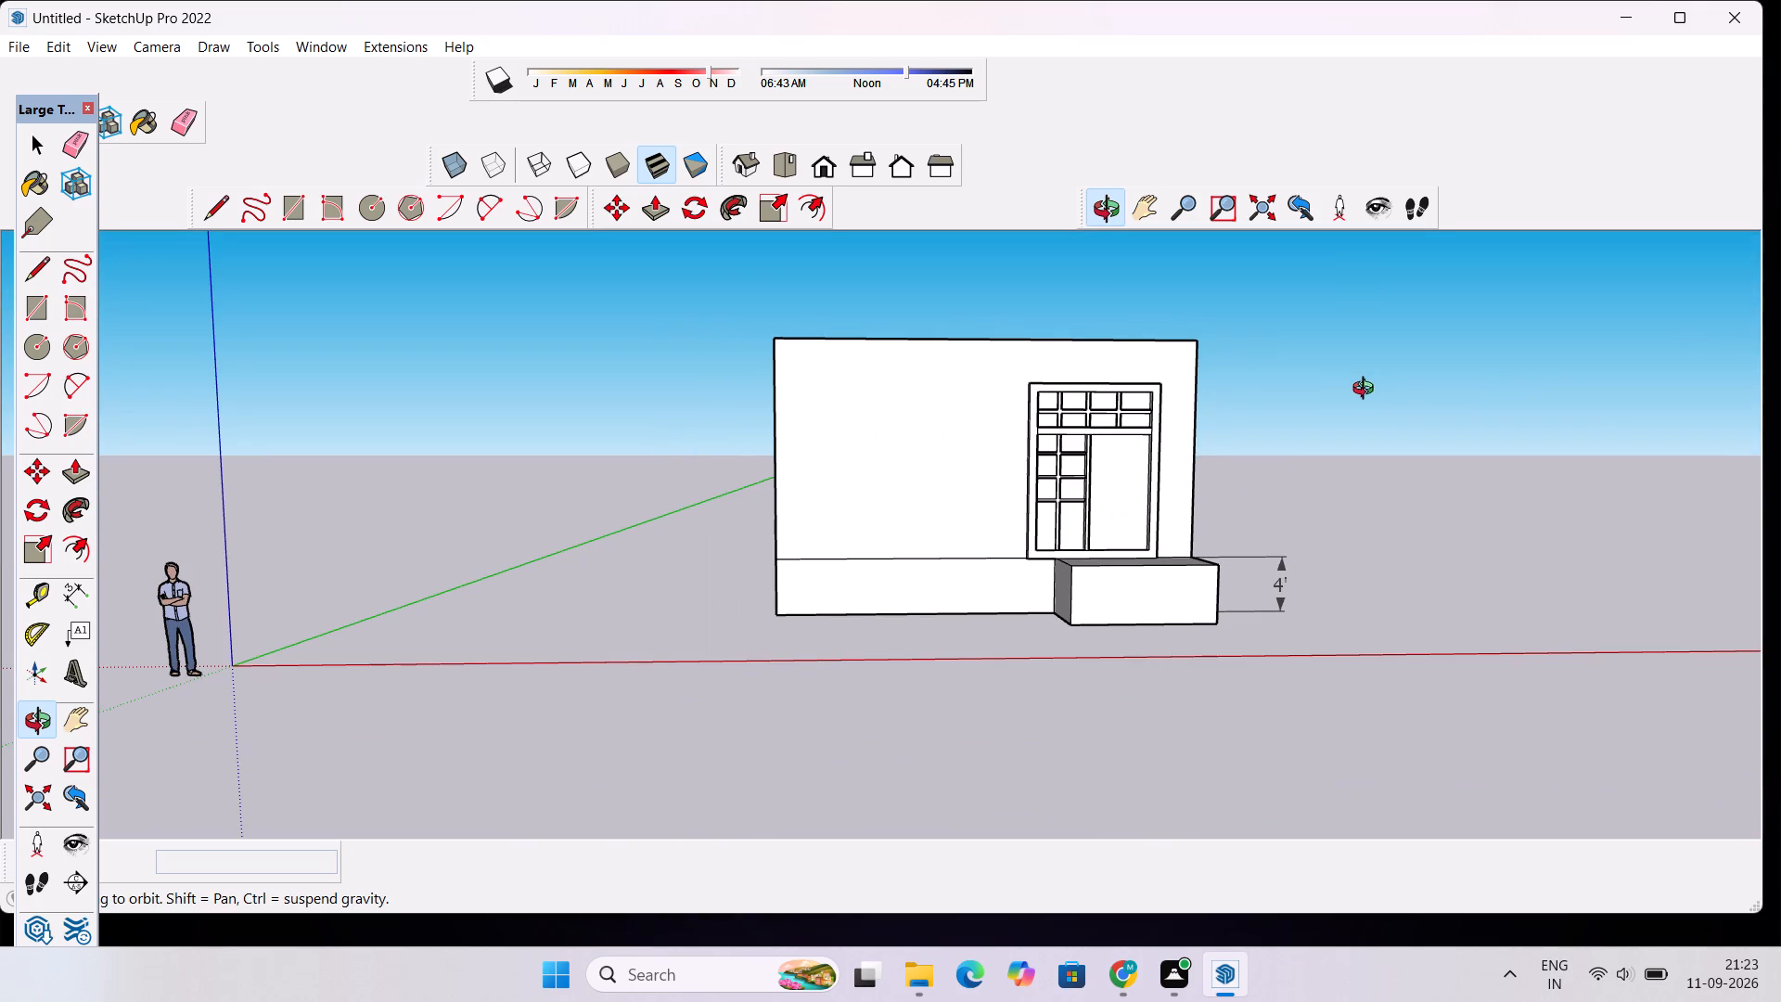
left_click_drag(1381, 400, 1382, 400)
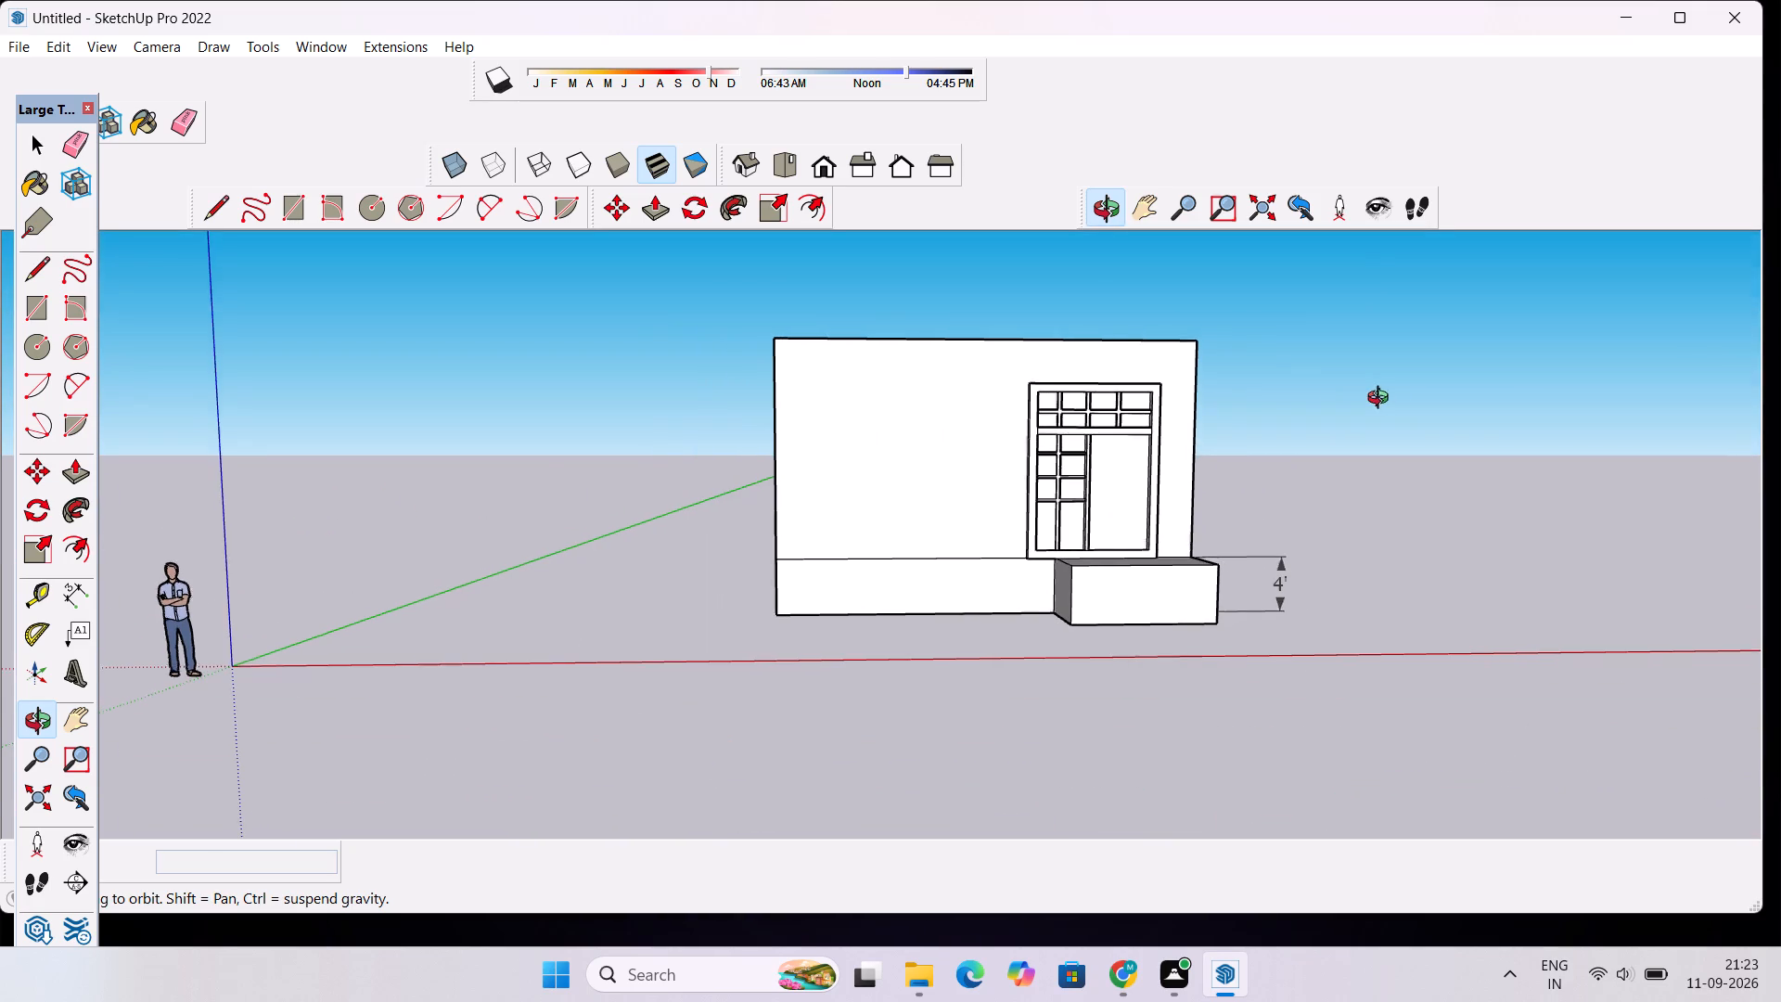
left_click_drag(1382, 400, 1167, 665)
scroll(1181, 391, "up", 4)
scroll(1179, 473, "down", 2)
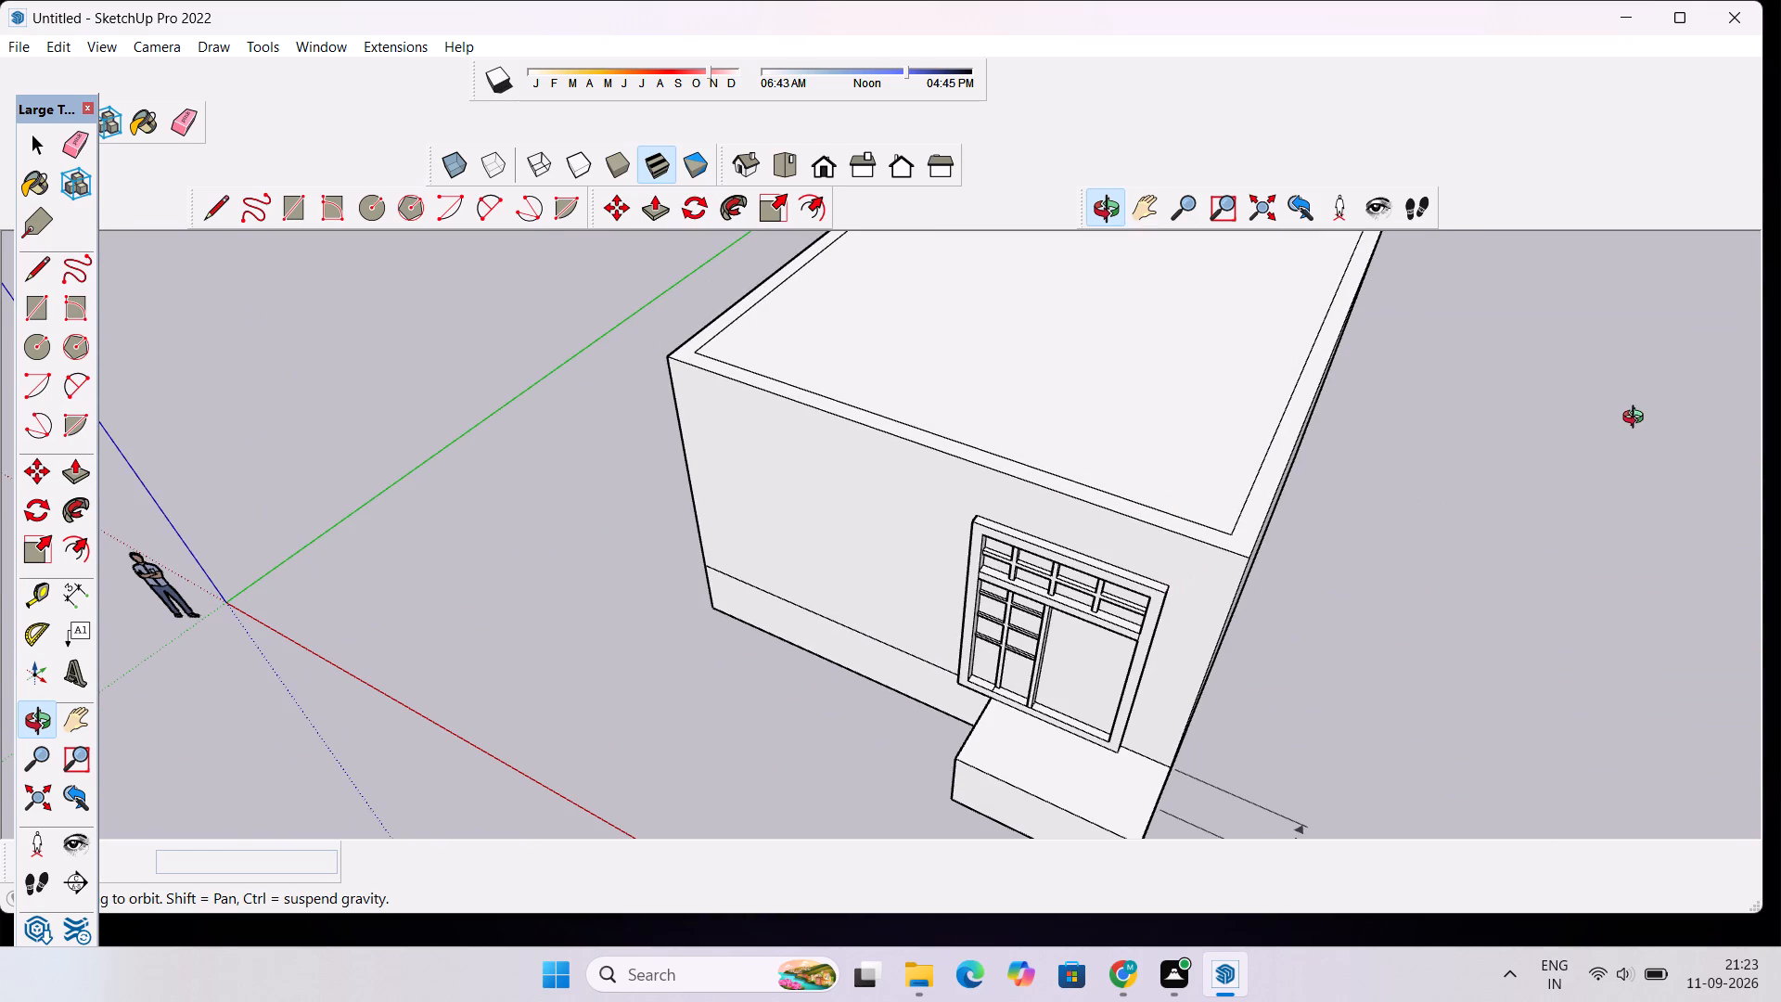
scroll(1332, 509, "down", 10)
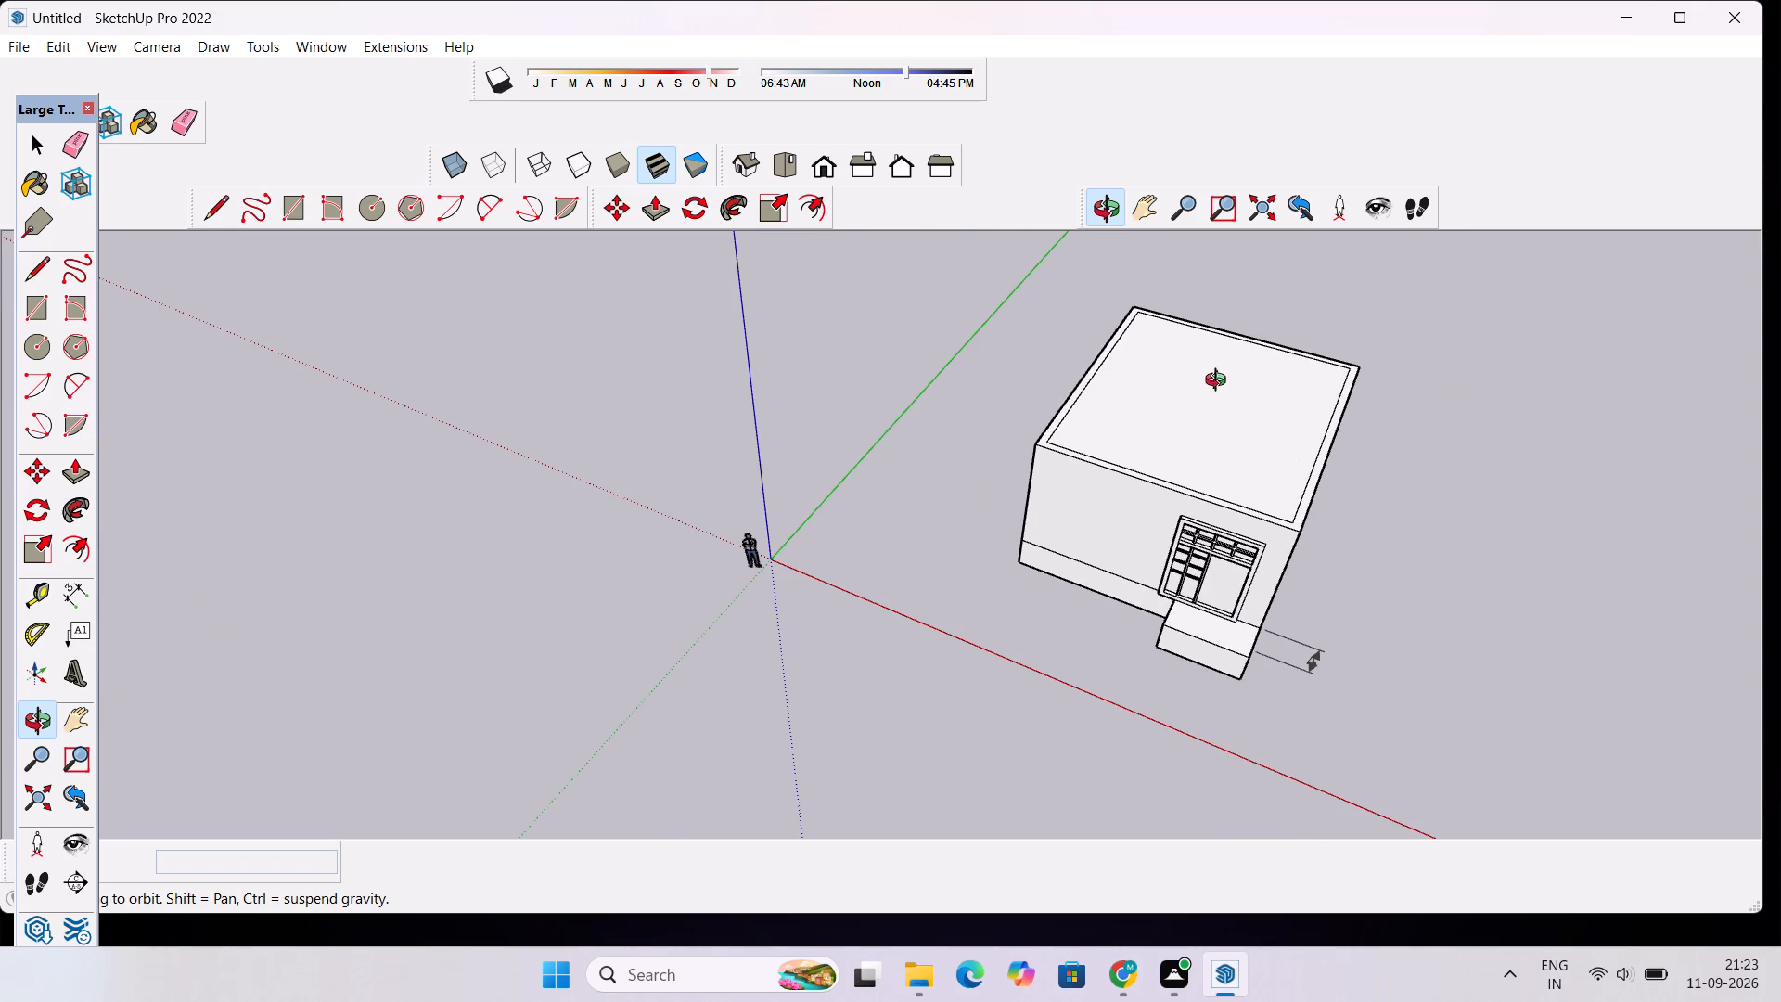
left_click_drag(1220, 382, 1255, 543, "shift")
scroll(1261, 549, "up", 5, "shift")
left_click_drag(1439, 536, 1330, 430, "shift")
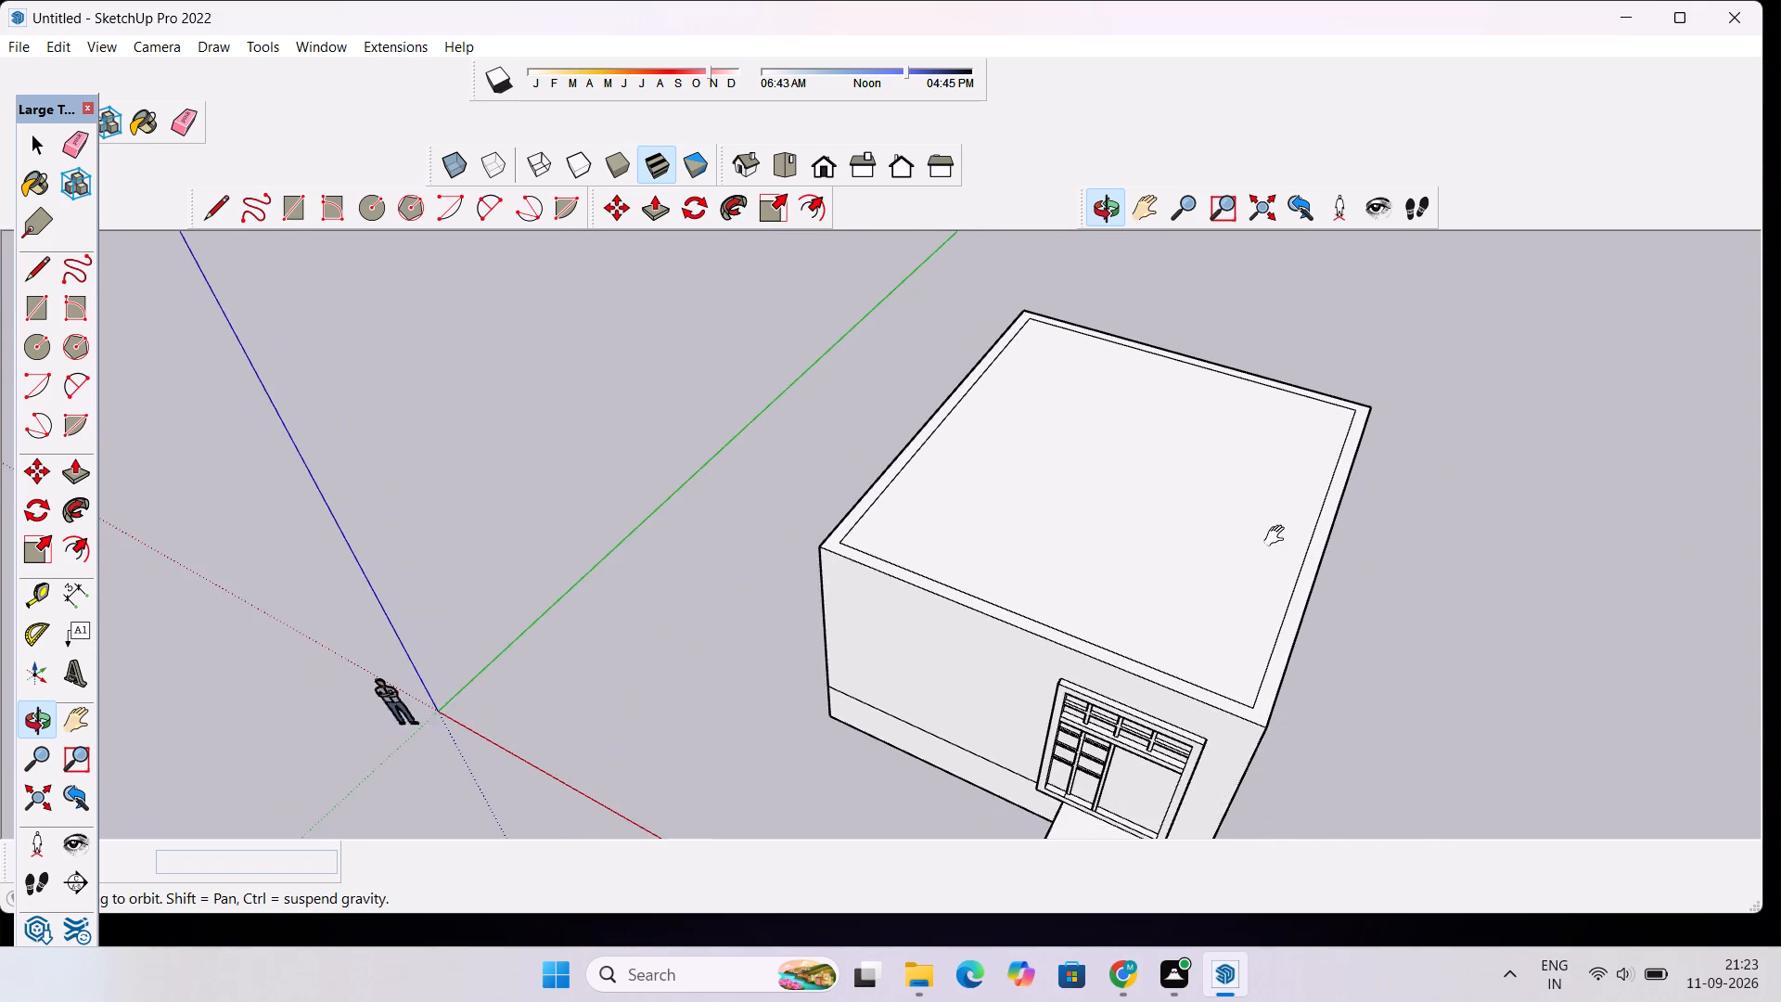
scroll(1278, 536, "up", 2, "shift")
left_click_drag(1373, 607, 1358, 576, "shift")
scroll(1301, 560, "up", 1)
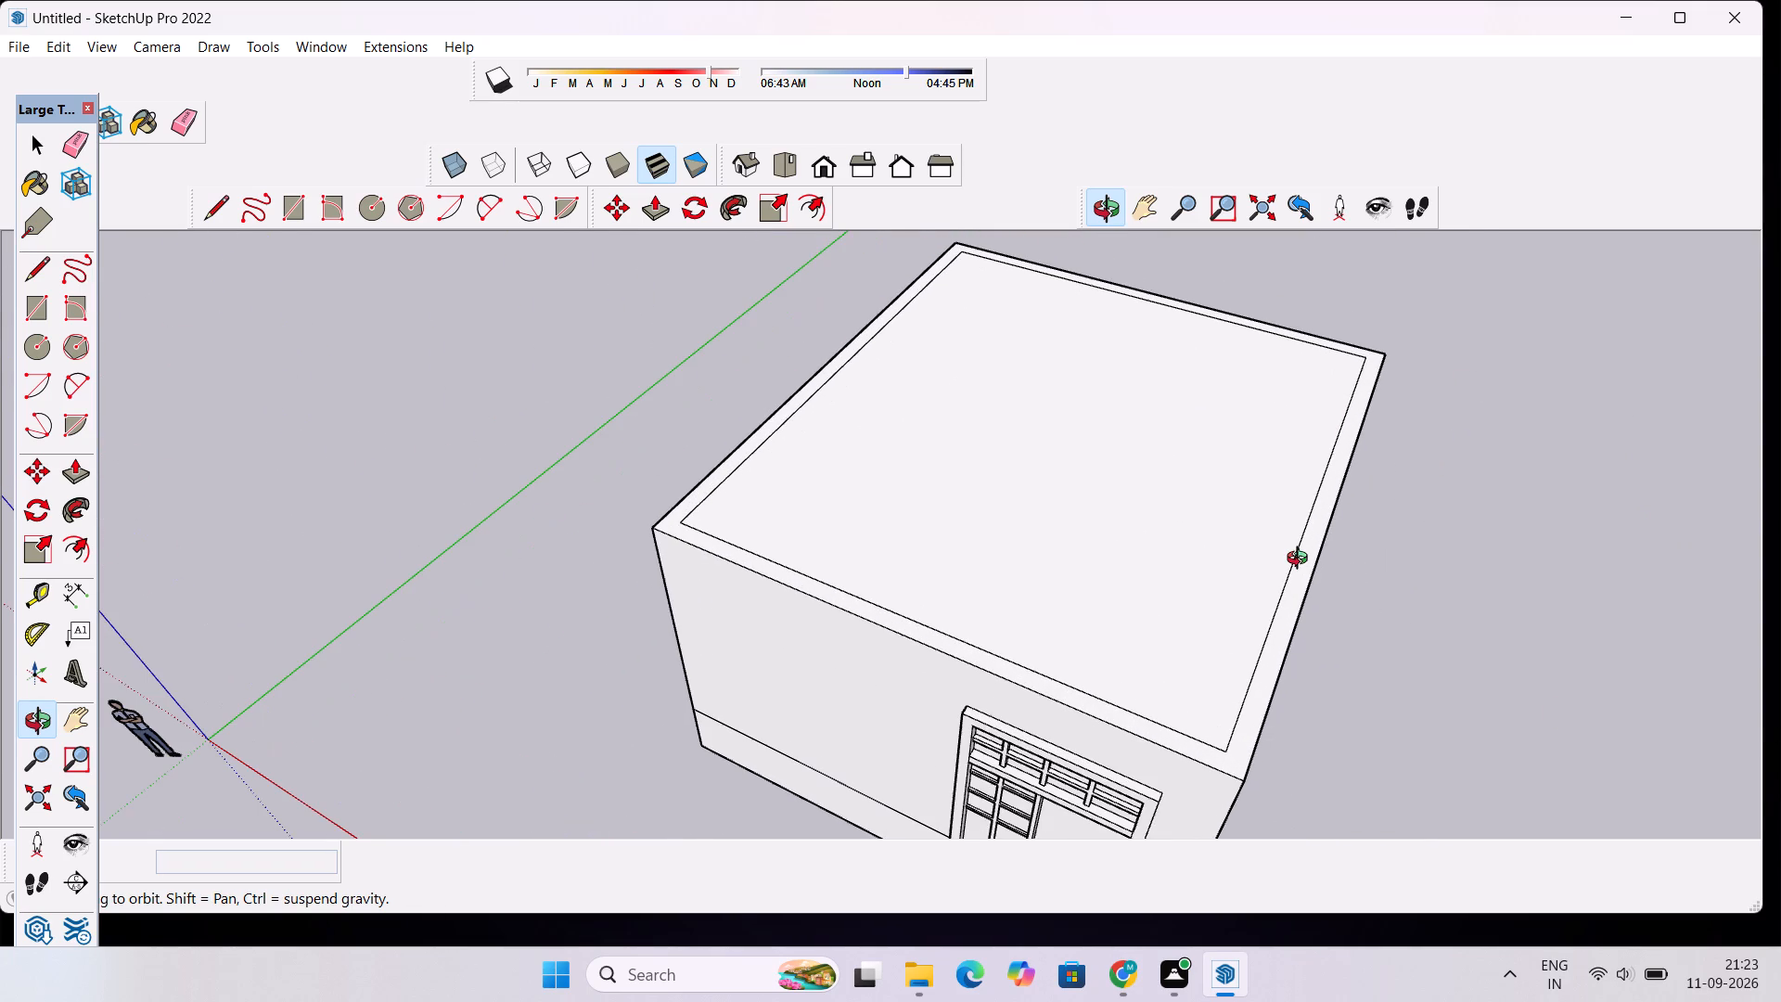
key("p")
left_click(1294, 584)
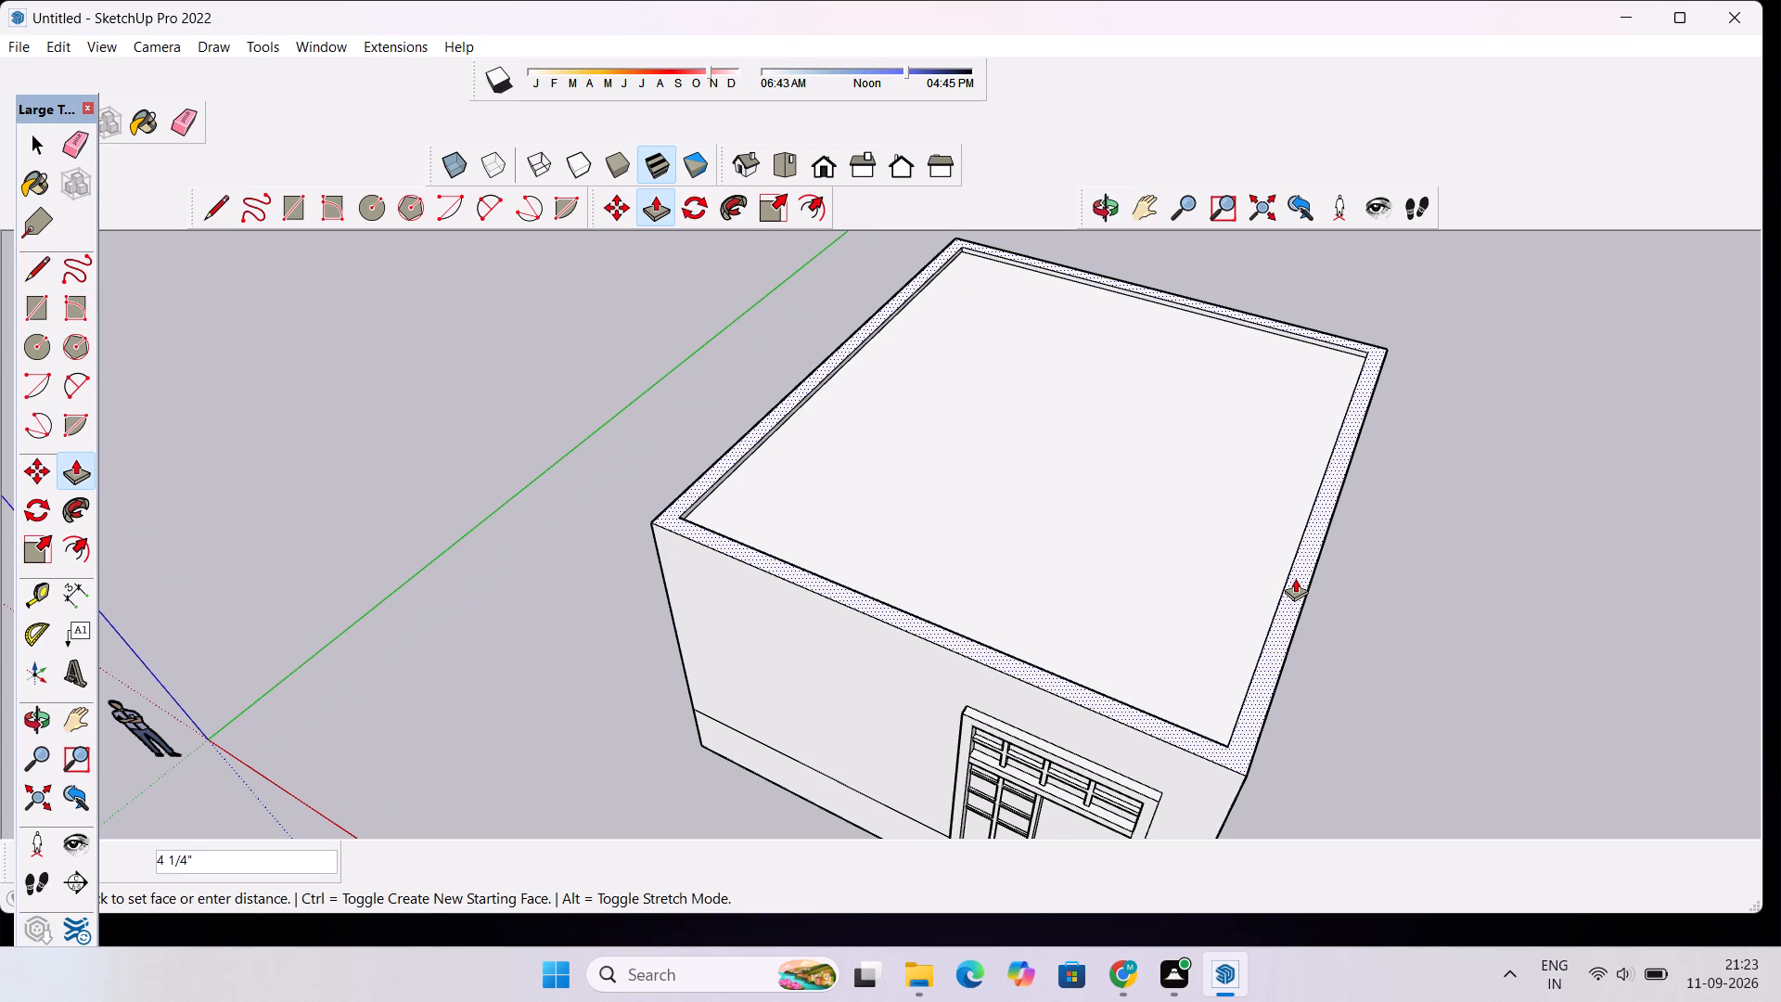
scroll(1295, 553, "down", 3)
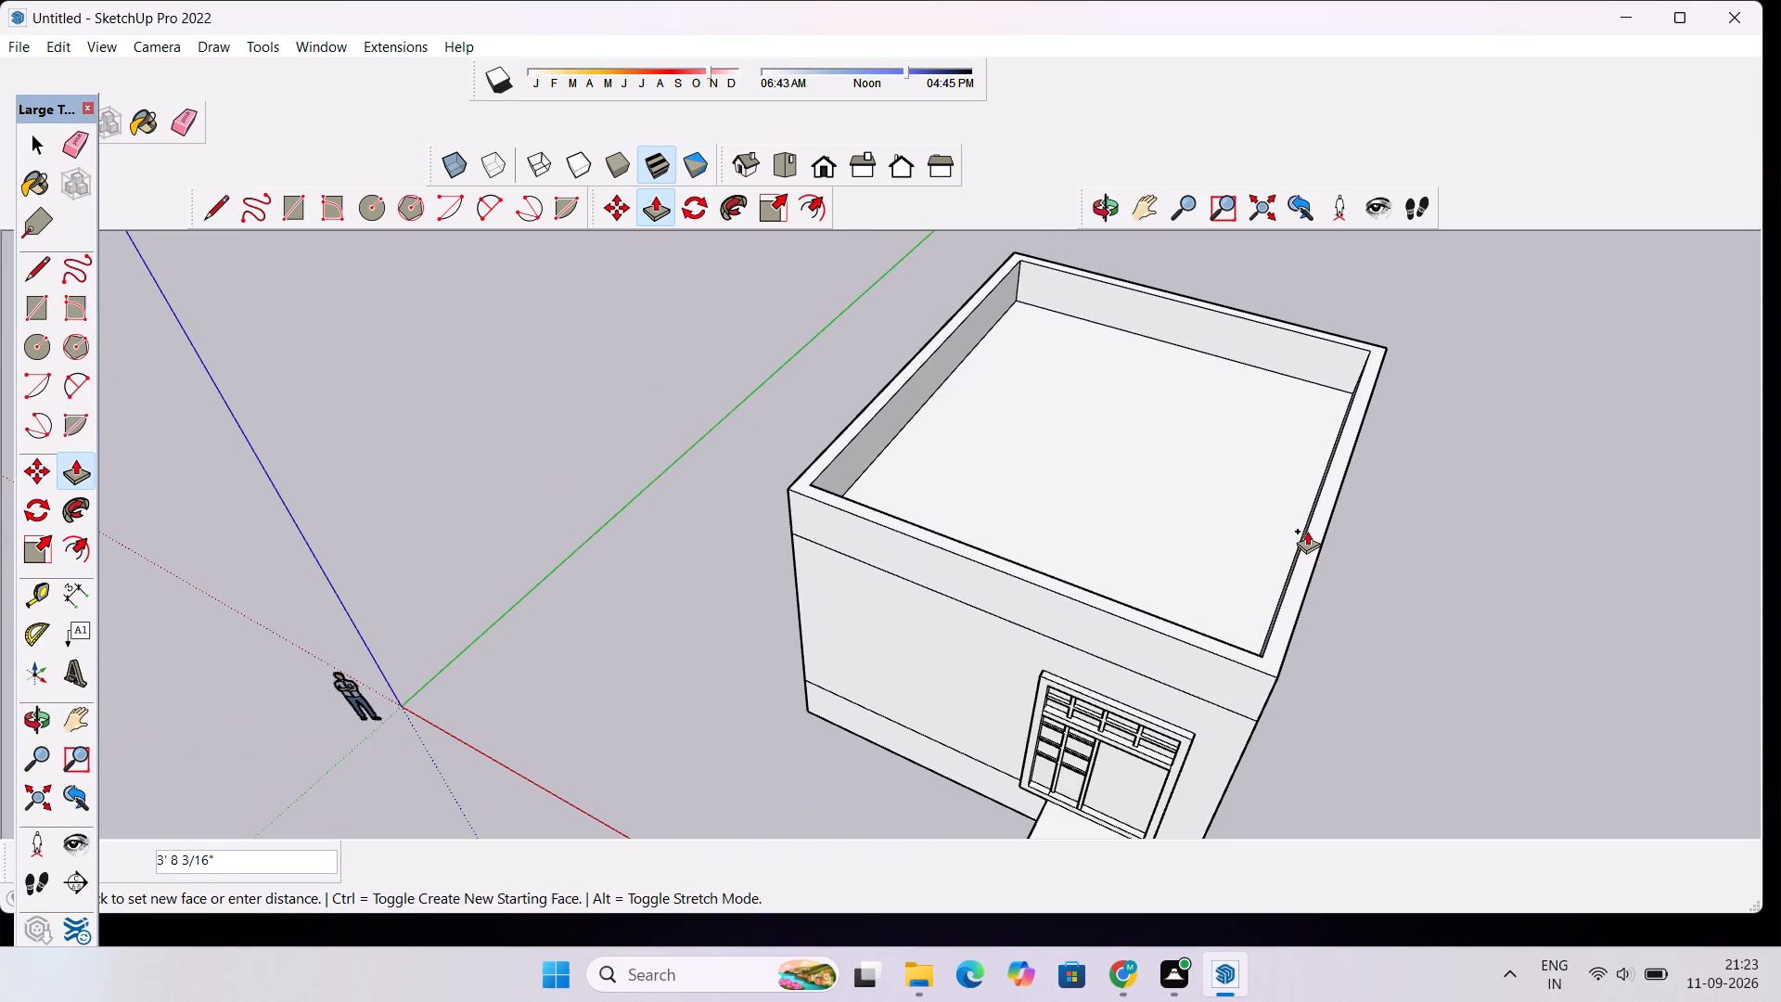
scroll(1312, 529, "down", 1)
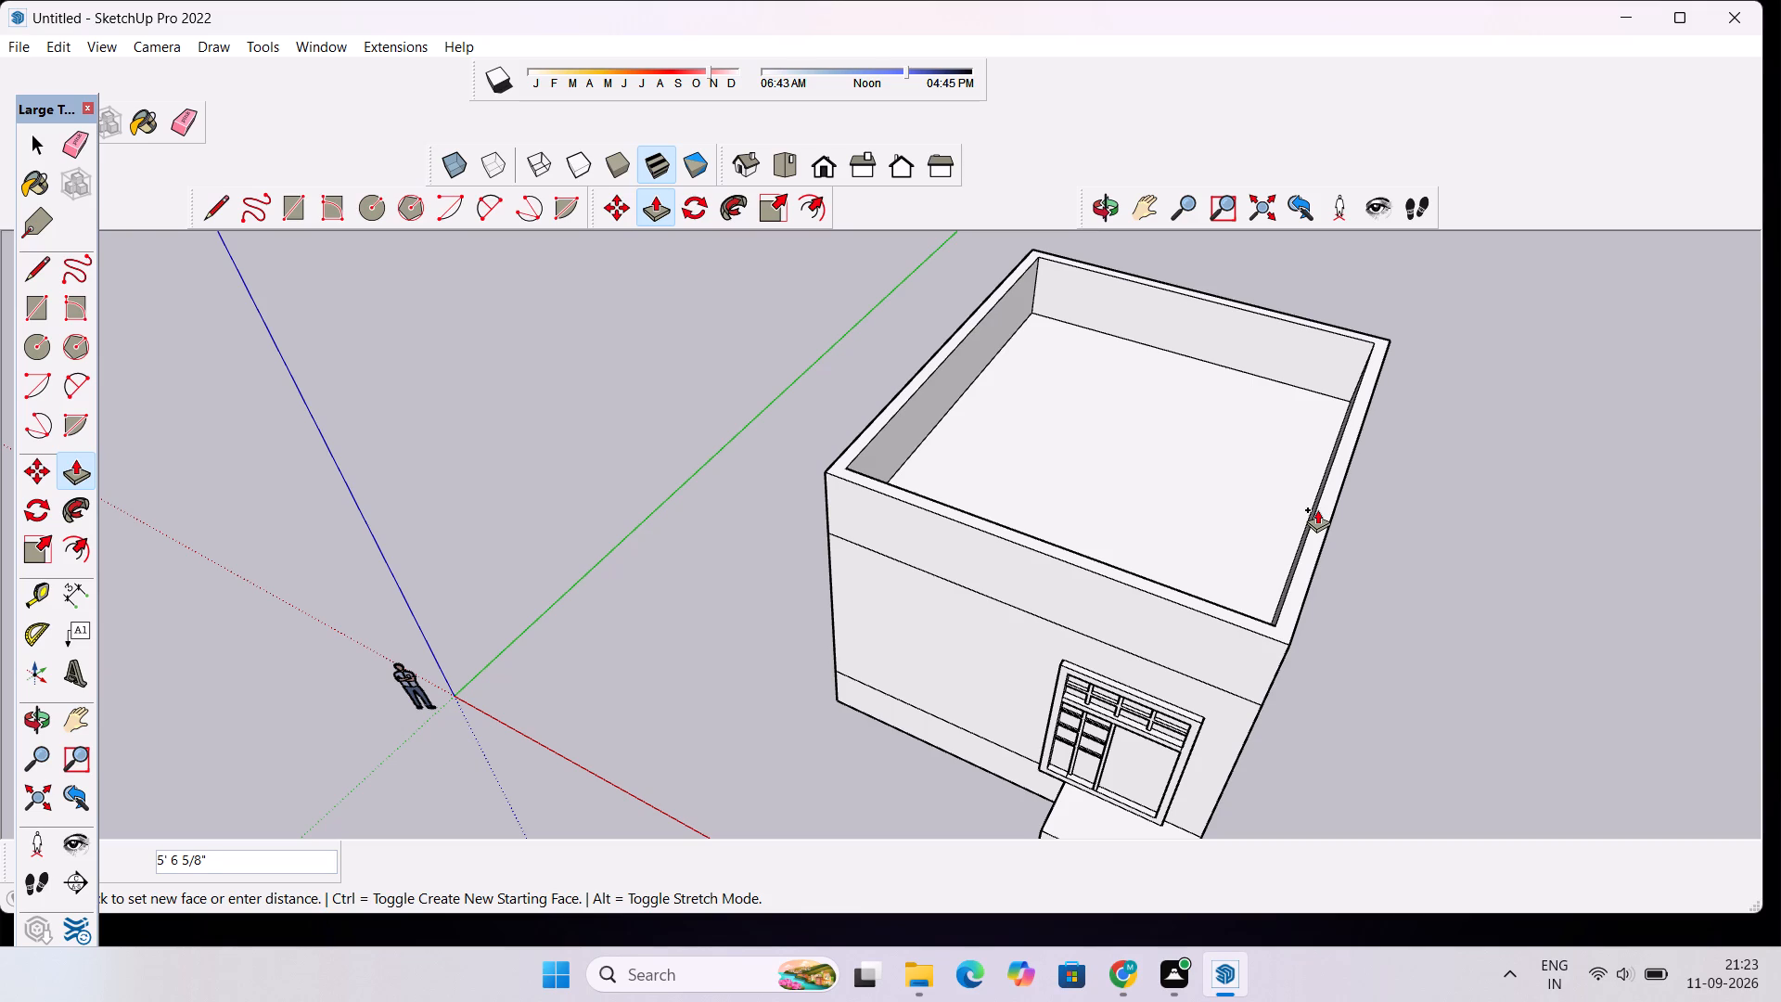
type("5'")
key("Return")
Examine the raised parapet, the front frame and the side wall from several angles, close up and from a distance.
scroll(1317, 506, "down", 6)
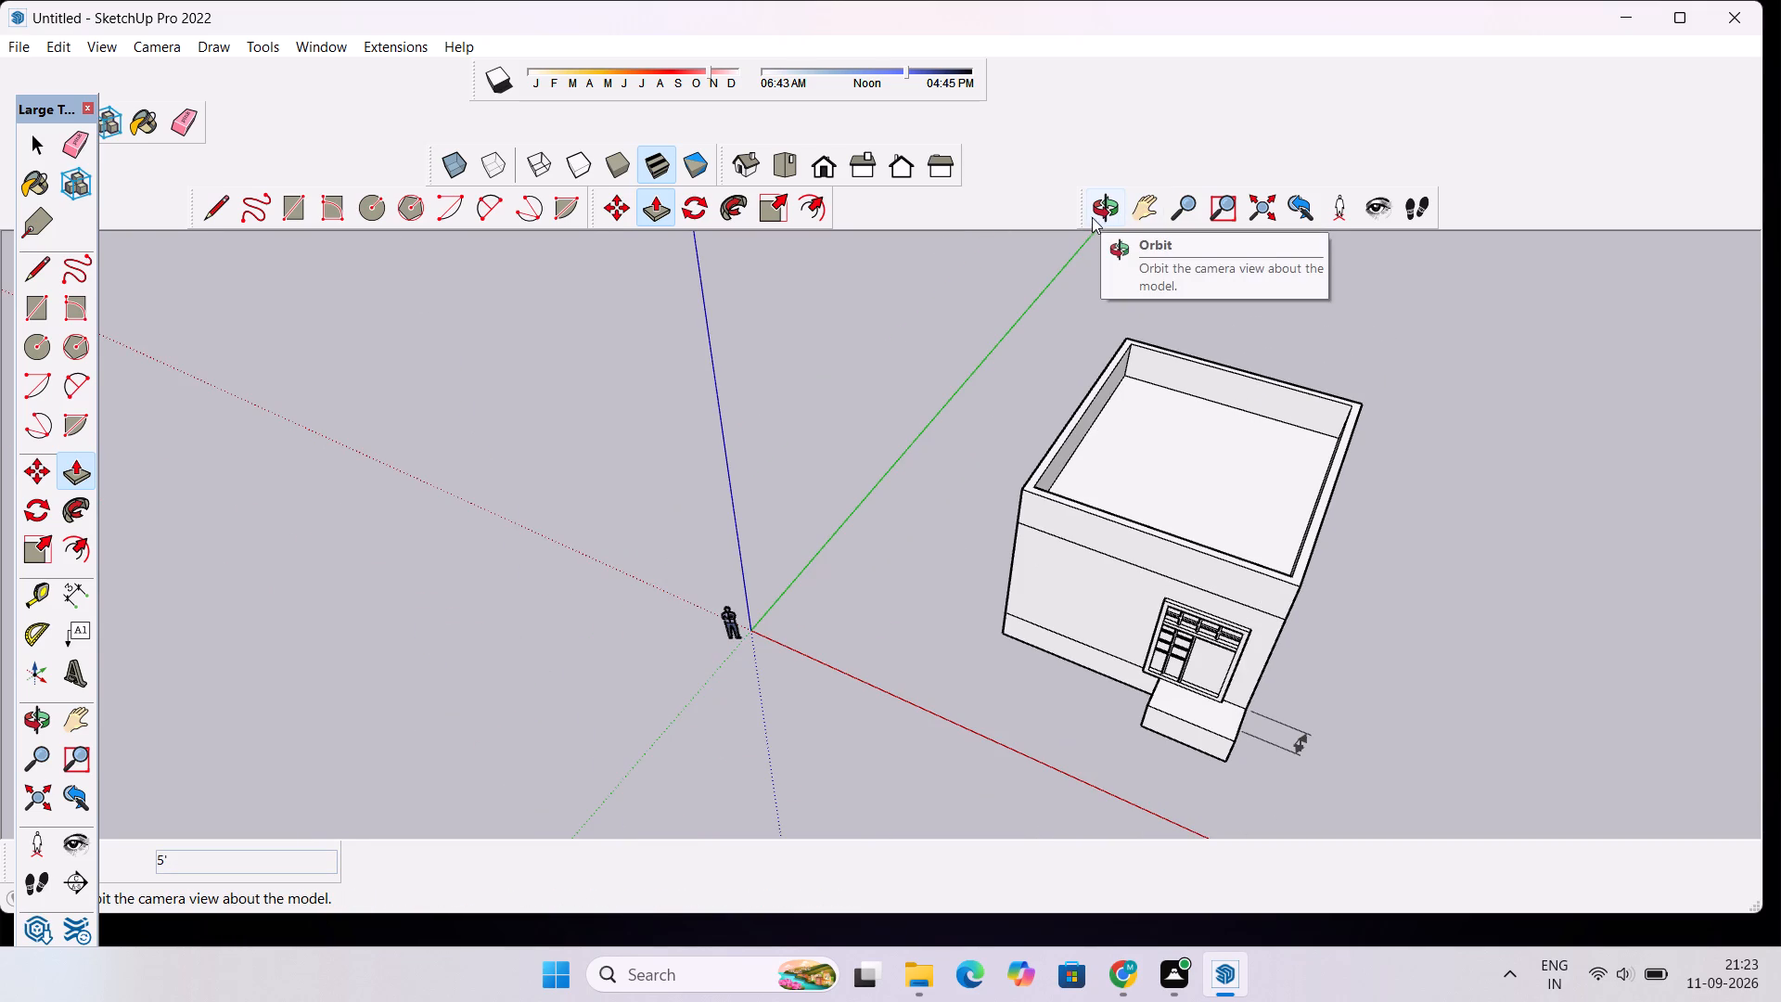
left_click(1094, 212)
left_click_drag(1055, 411, 1071, 272)
scroll(1114, 384, "down", 5)
left_click_drag(1091, 506, 1129, 408)
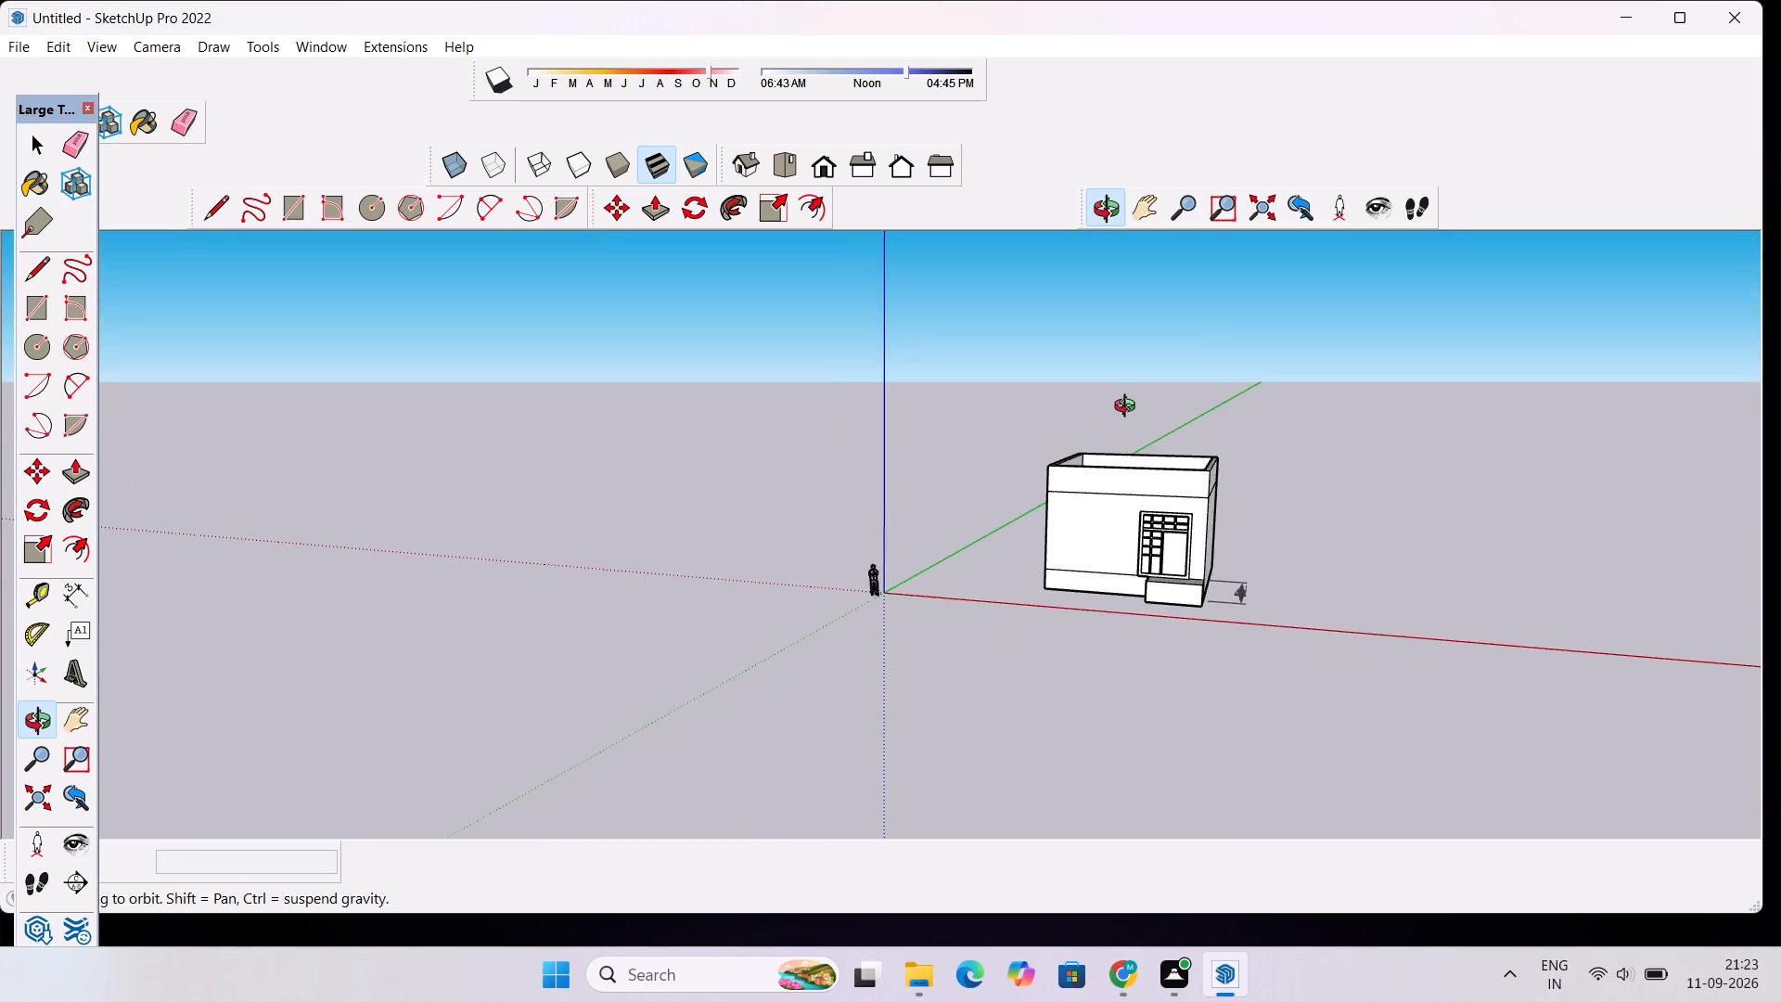
scroll(1177, 479, "up", 9)
left_click_drag(1107, 539, 1131, 505)
scroll(1135, 502, "up", 2)
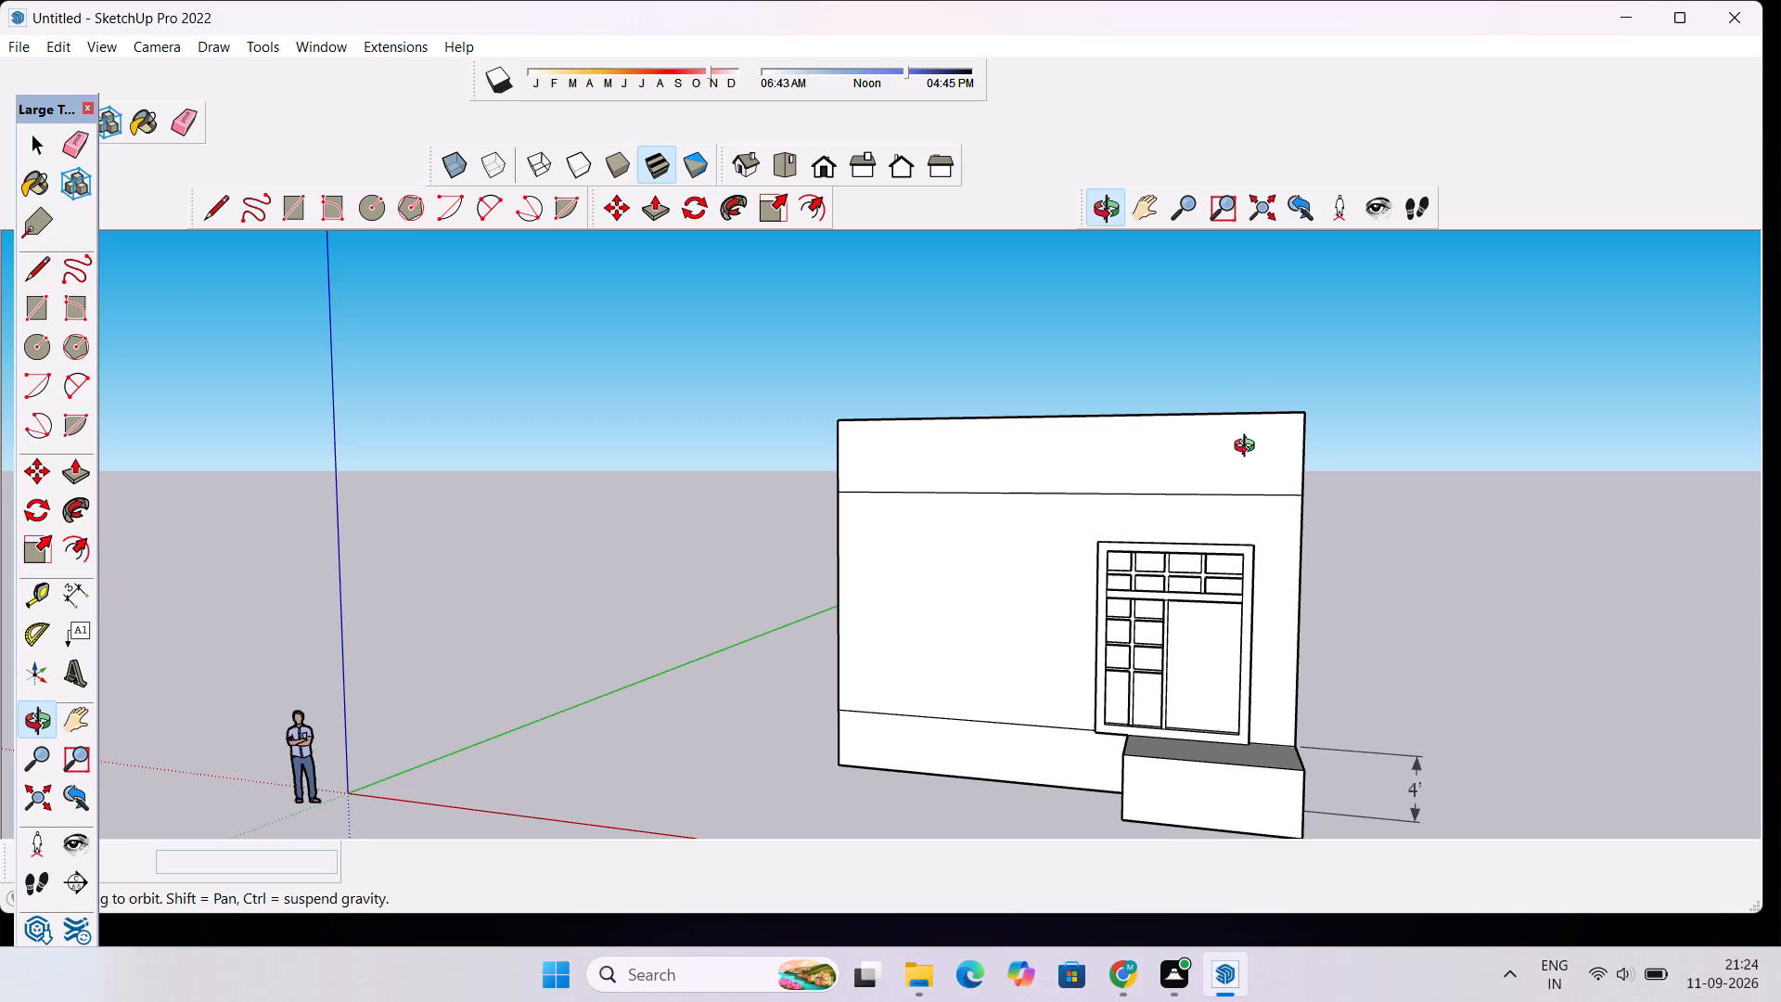
scroll(1137, 575, "down", 6)
left_click_drag(968, 583, 1057, 644)
scroll(1107, 465, "up", 6)
scroll(1100, 470, "down", 3)
scroll(1042, 549, "up", 2)
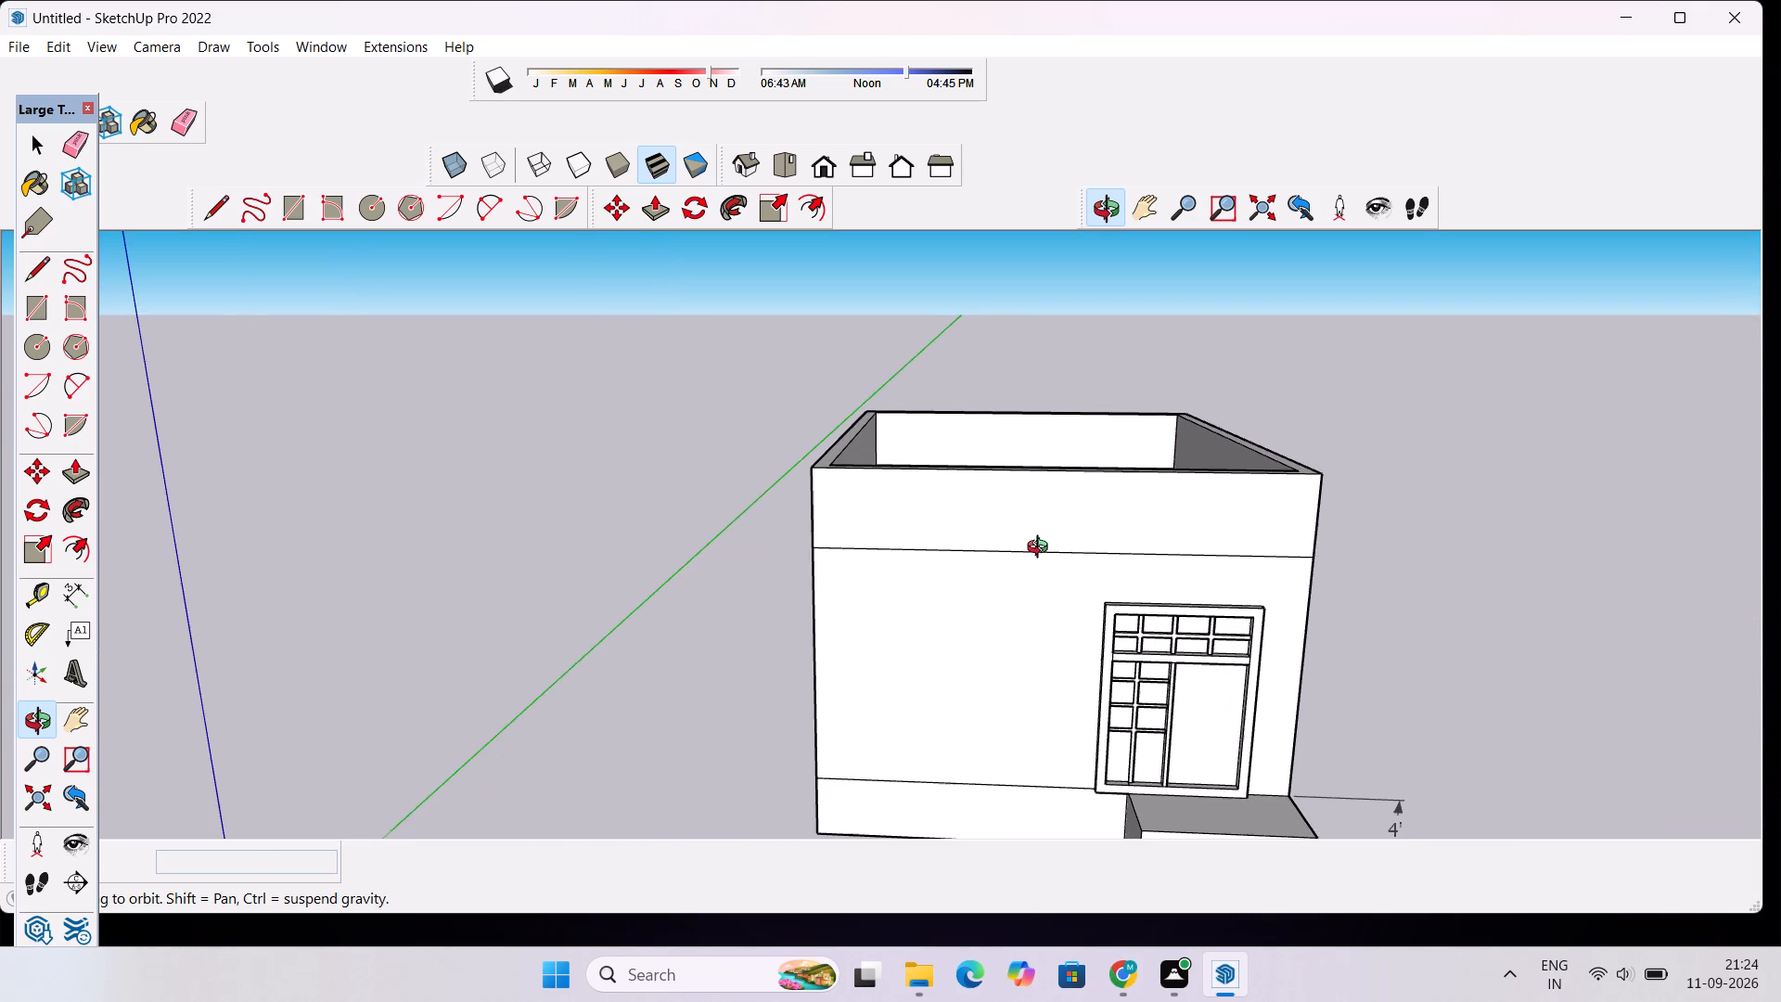
left_click_drag(1150, 521, 1067, 599)
scroll(1337, 531, "up", 2)
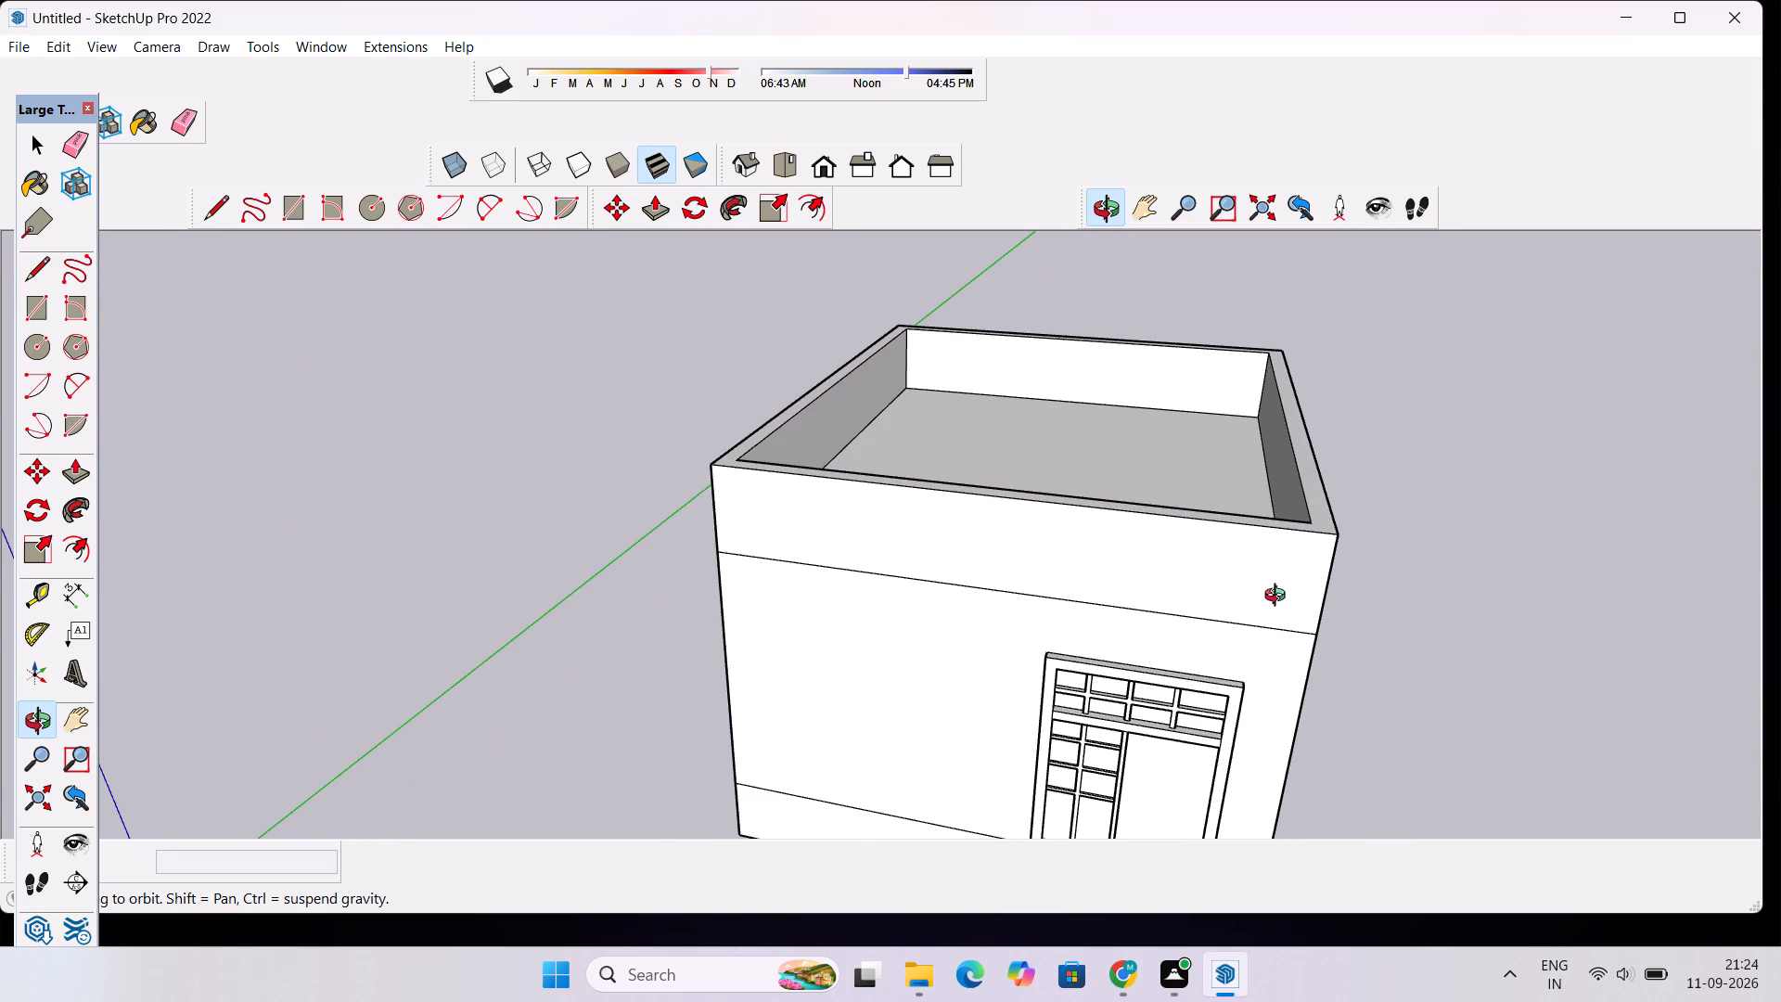
left_click_drag(1278, 597, 1304, 481)
scroll(1218, 545, "up", 3)
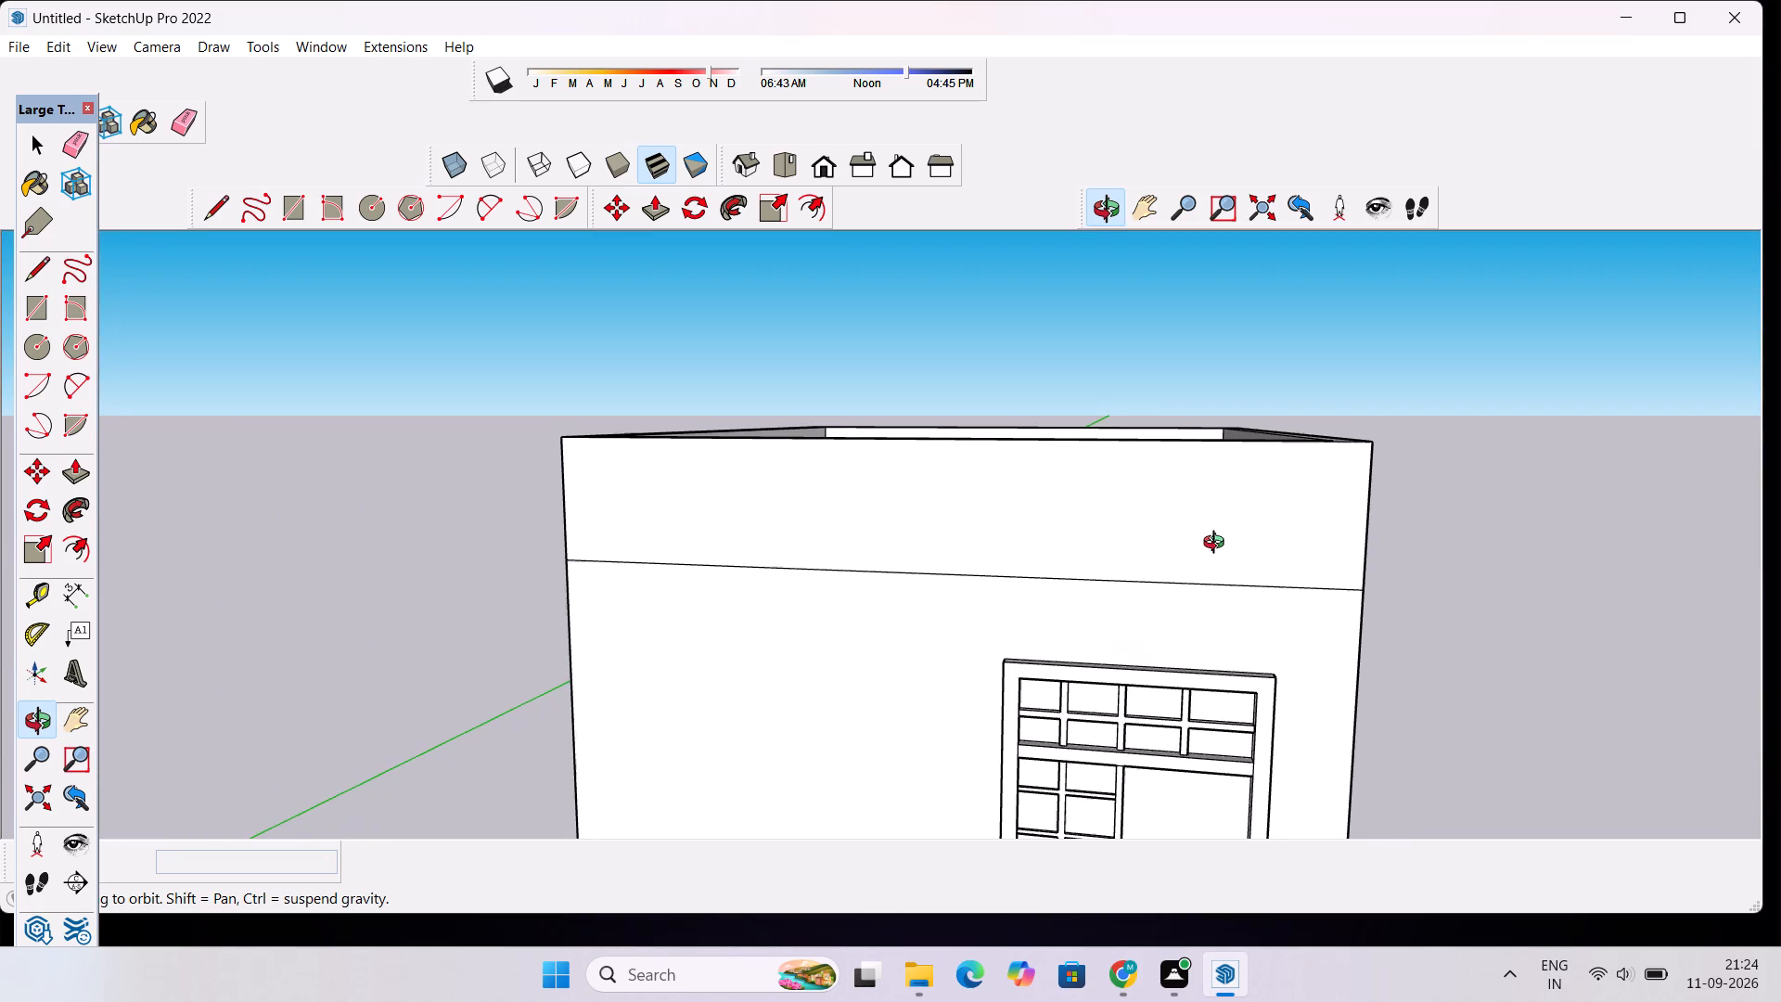
scroll(1218, 545, "down", 2)
left_click_drag(1174, 590, 1246, 516)
scroll(1247, 510, "down", 9)
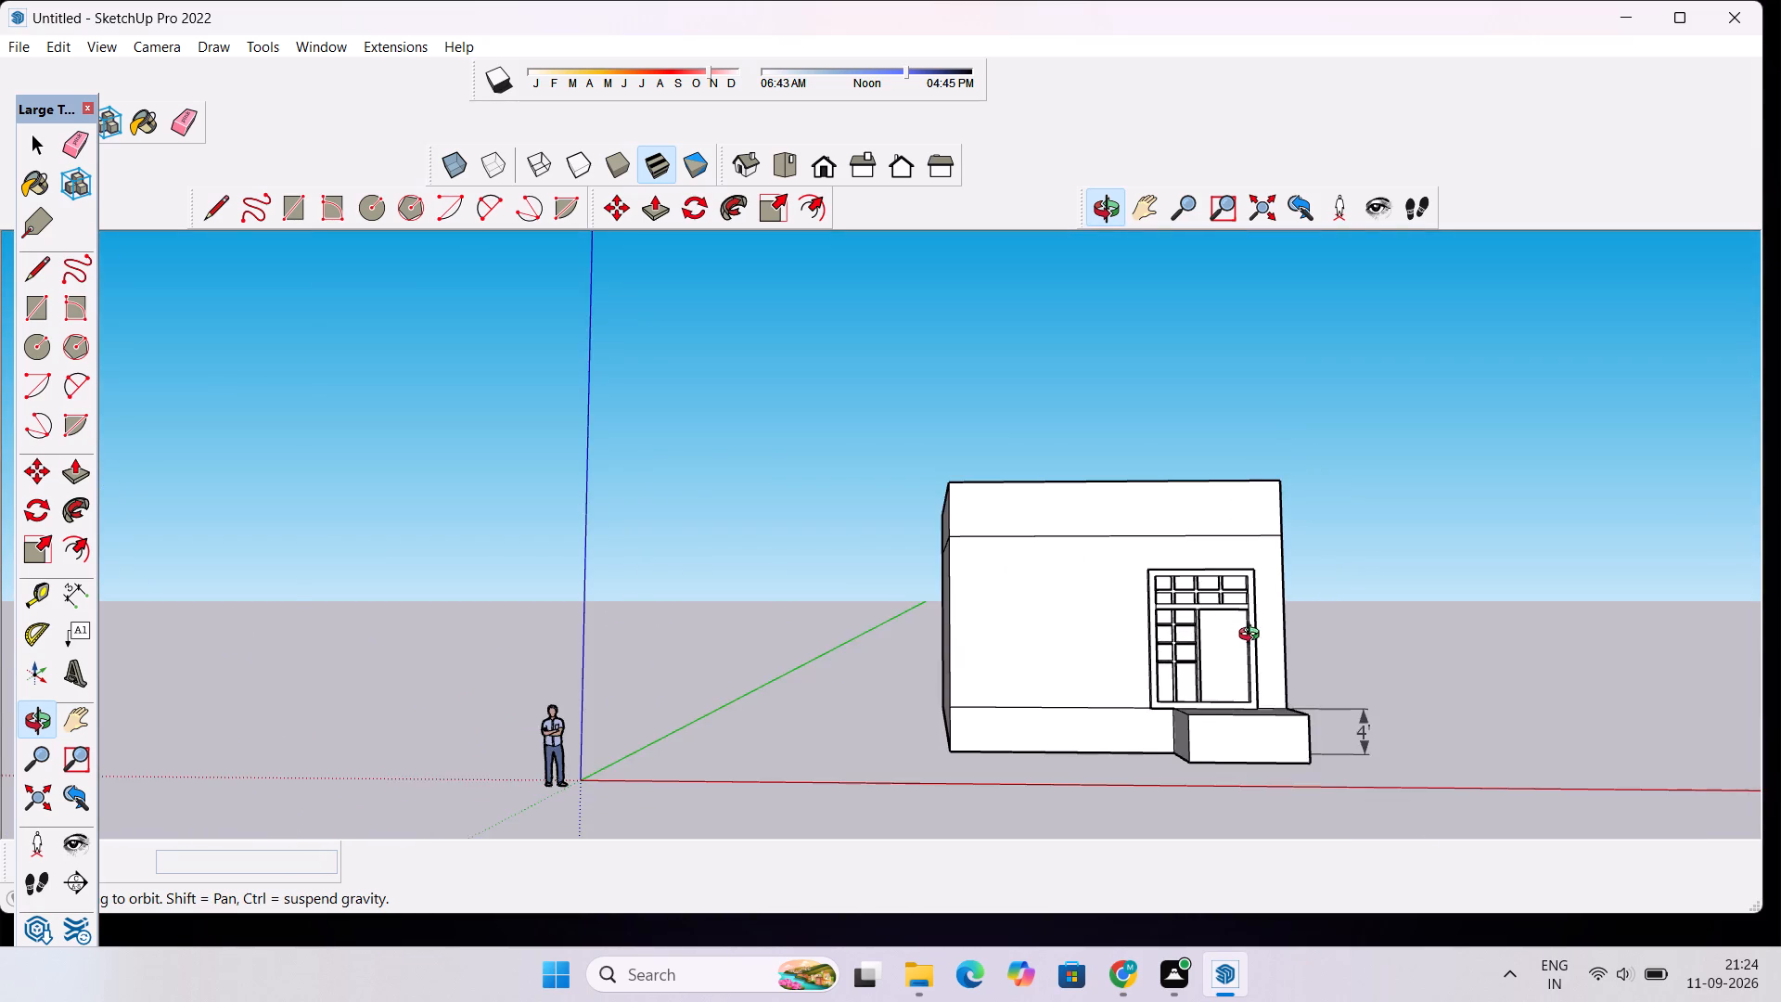
scroll(1253, 636, "up", 5)
left_click_drag(1253, 636, 1242, 769)
scroll(1244, 723, "up", 6)
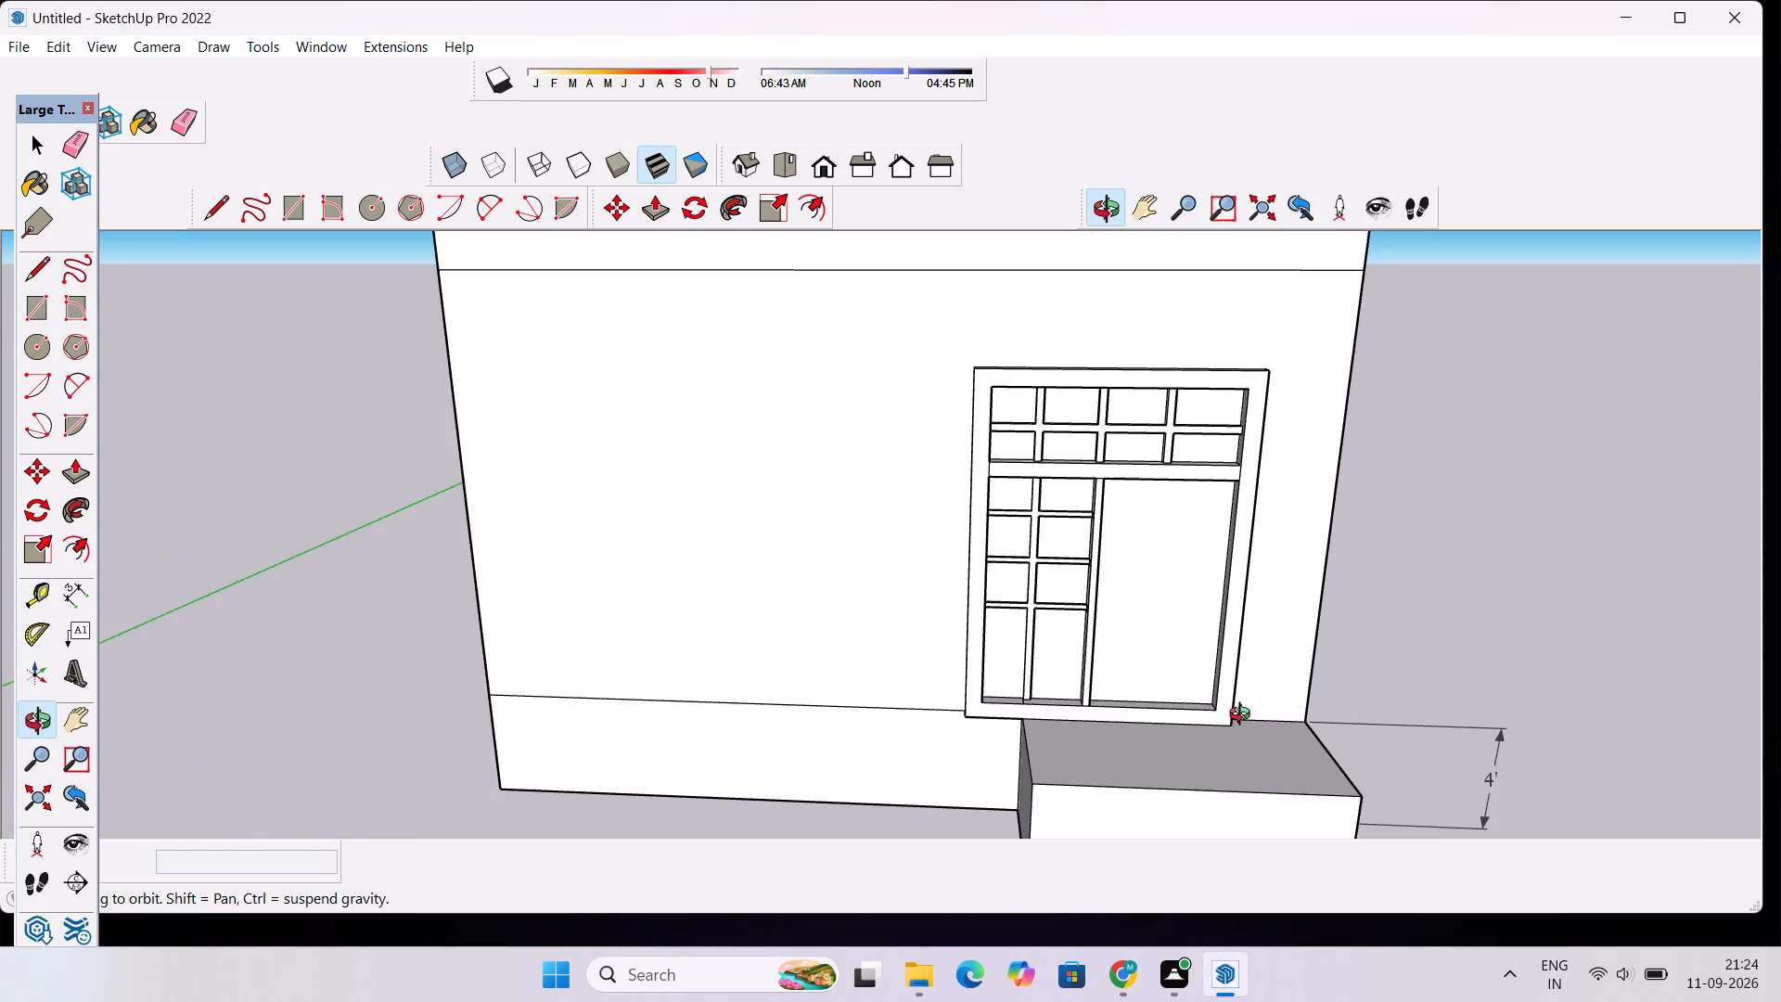
scroll(1138, 687, "up", 4)
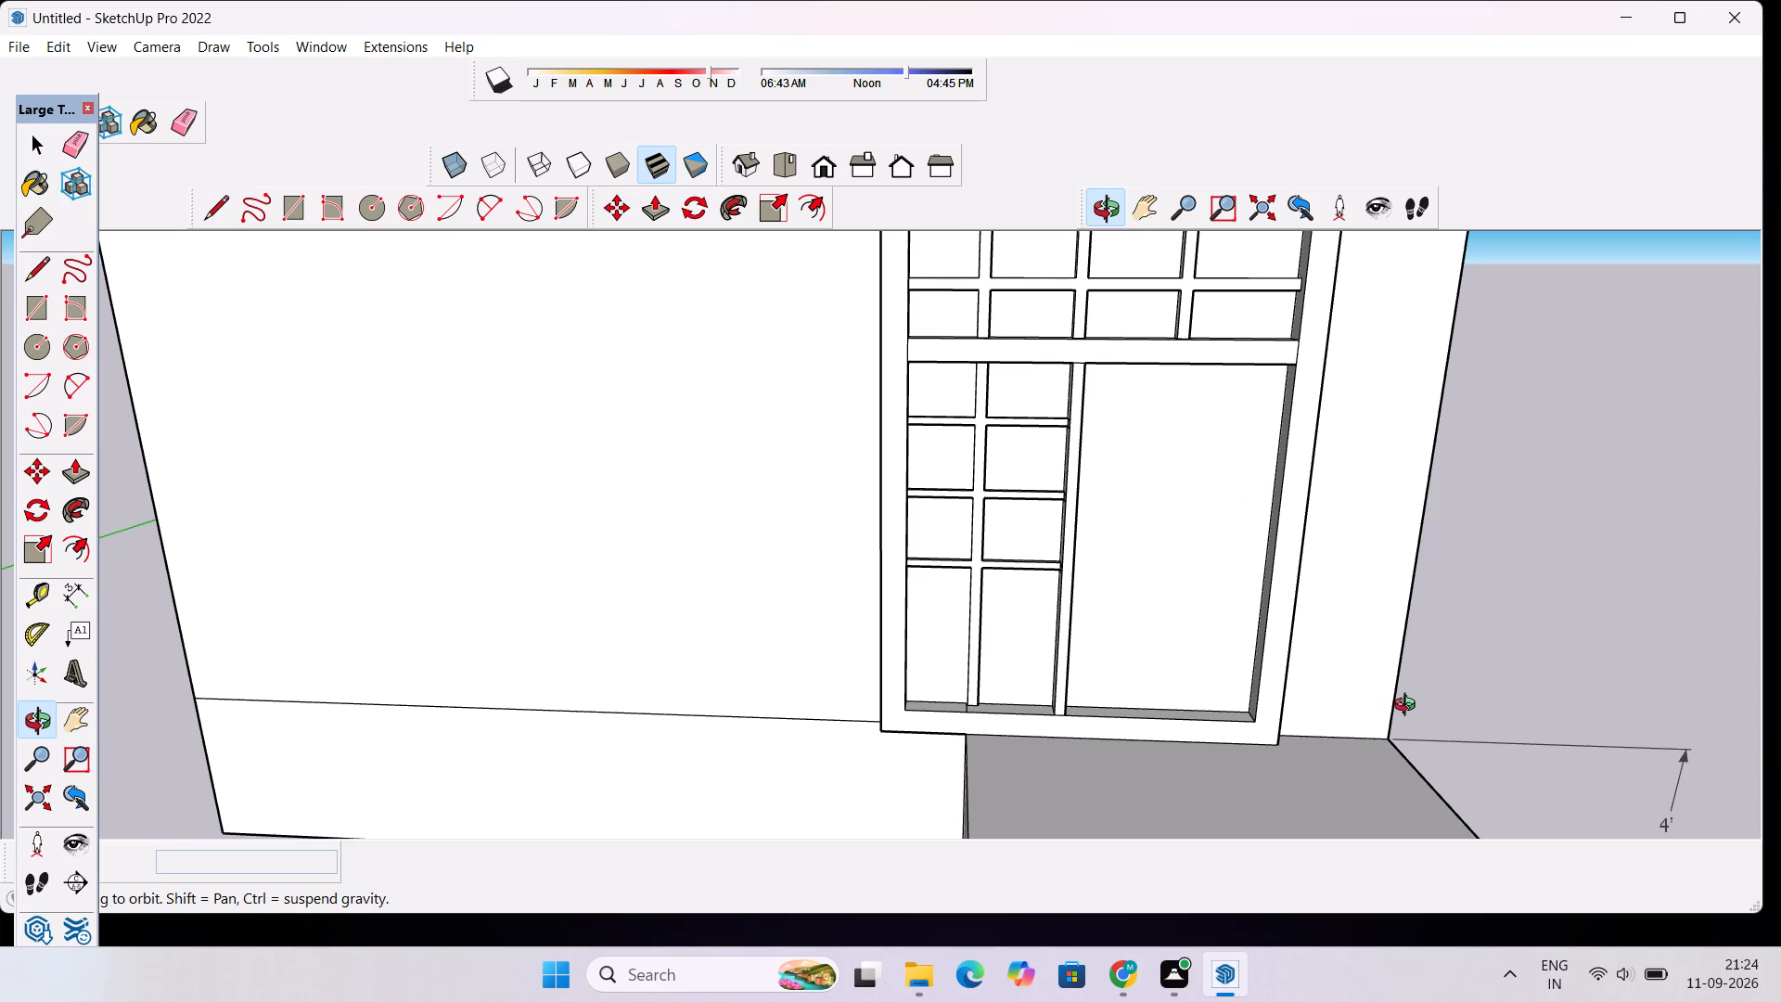
scroll(1142, 646, "down", 6)
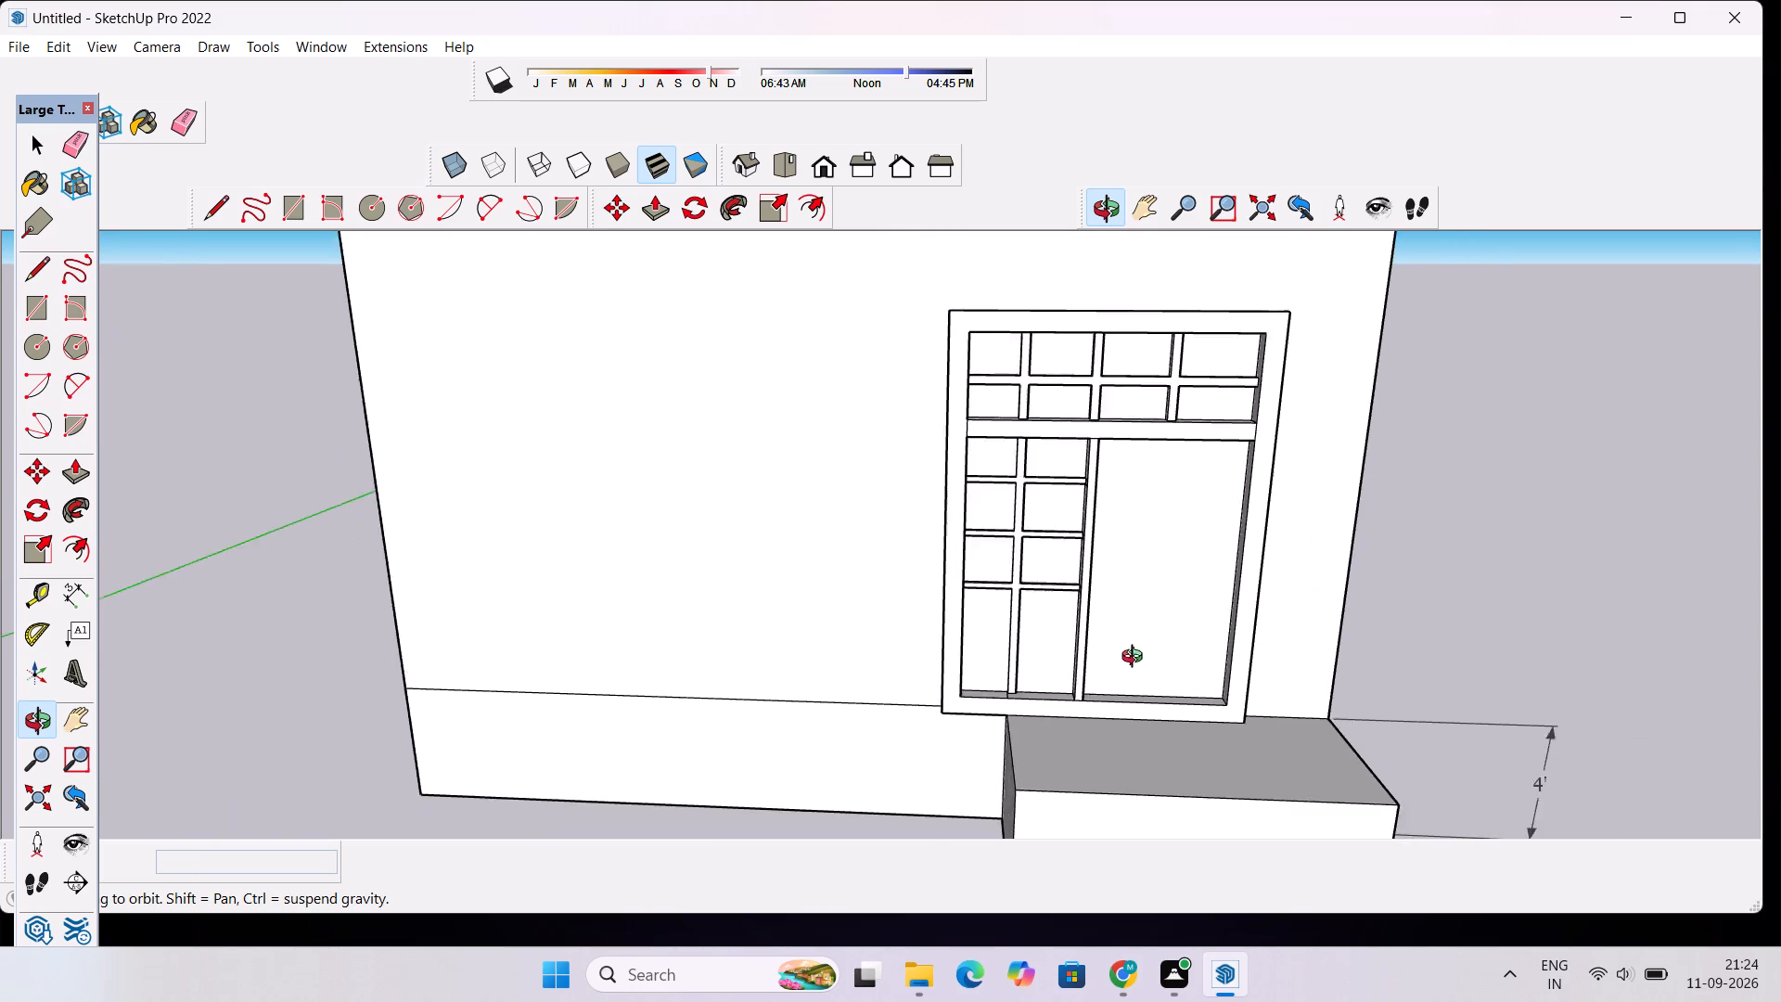
scroll(1136, 659, "down", 2)
scroll(1273, 504, "up", 5)
left_click_drag(933, 508, 1015, 456)
scroll(1019, 455, "down", 6)
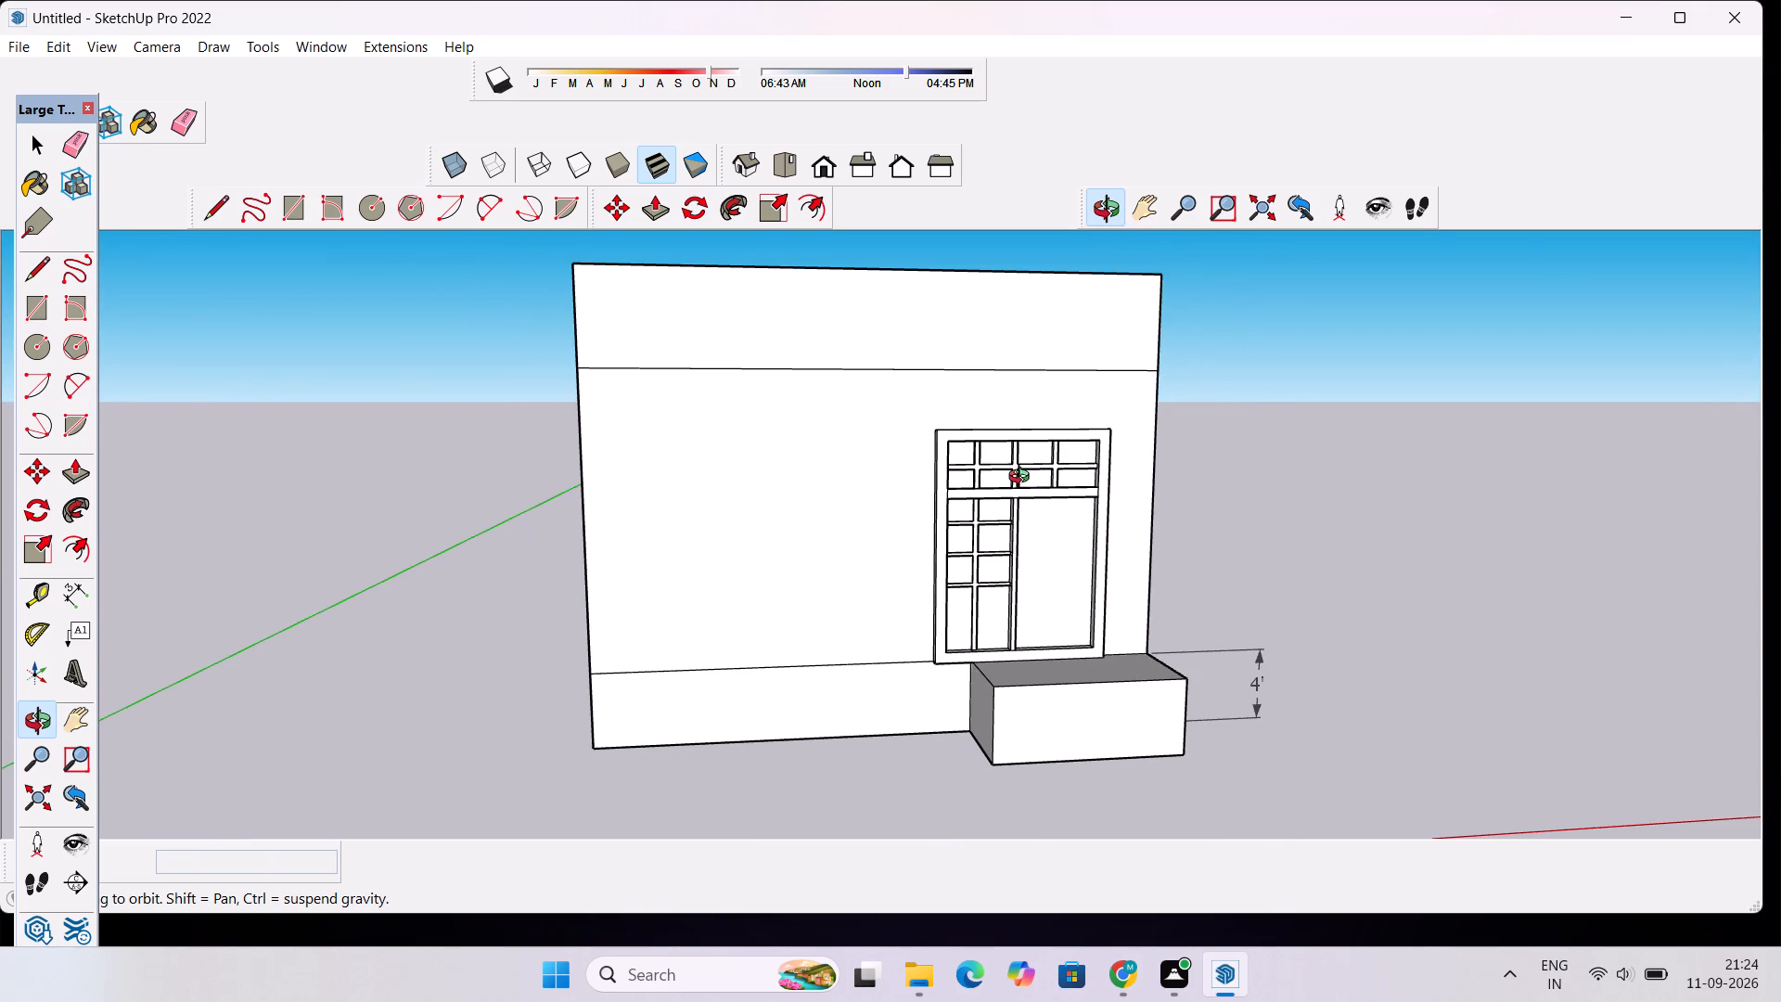
scroll(900, 498, "down", 3)
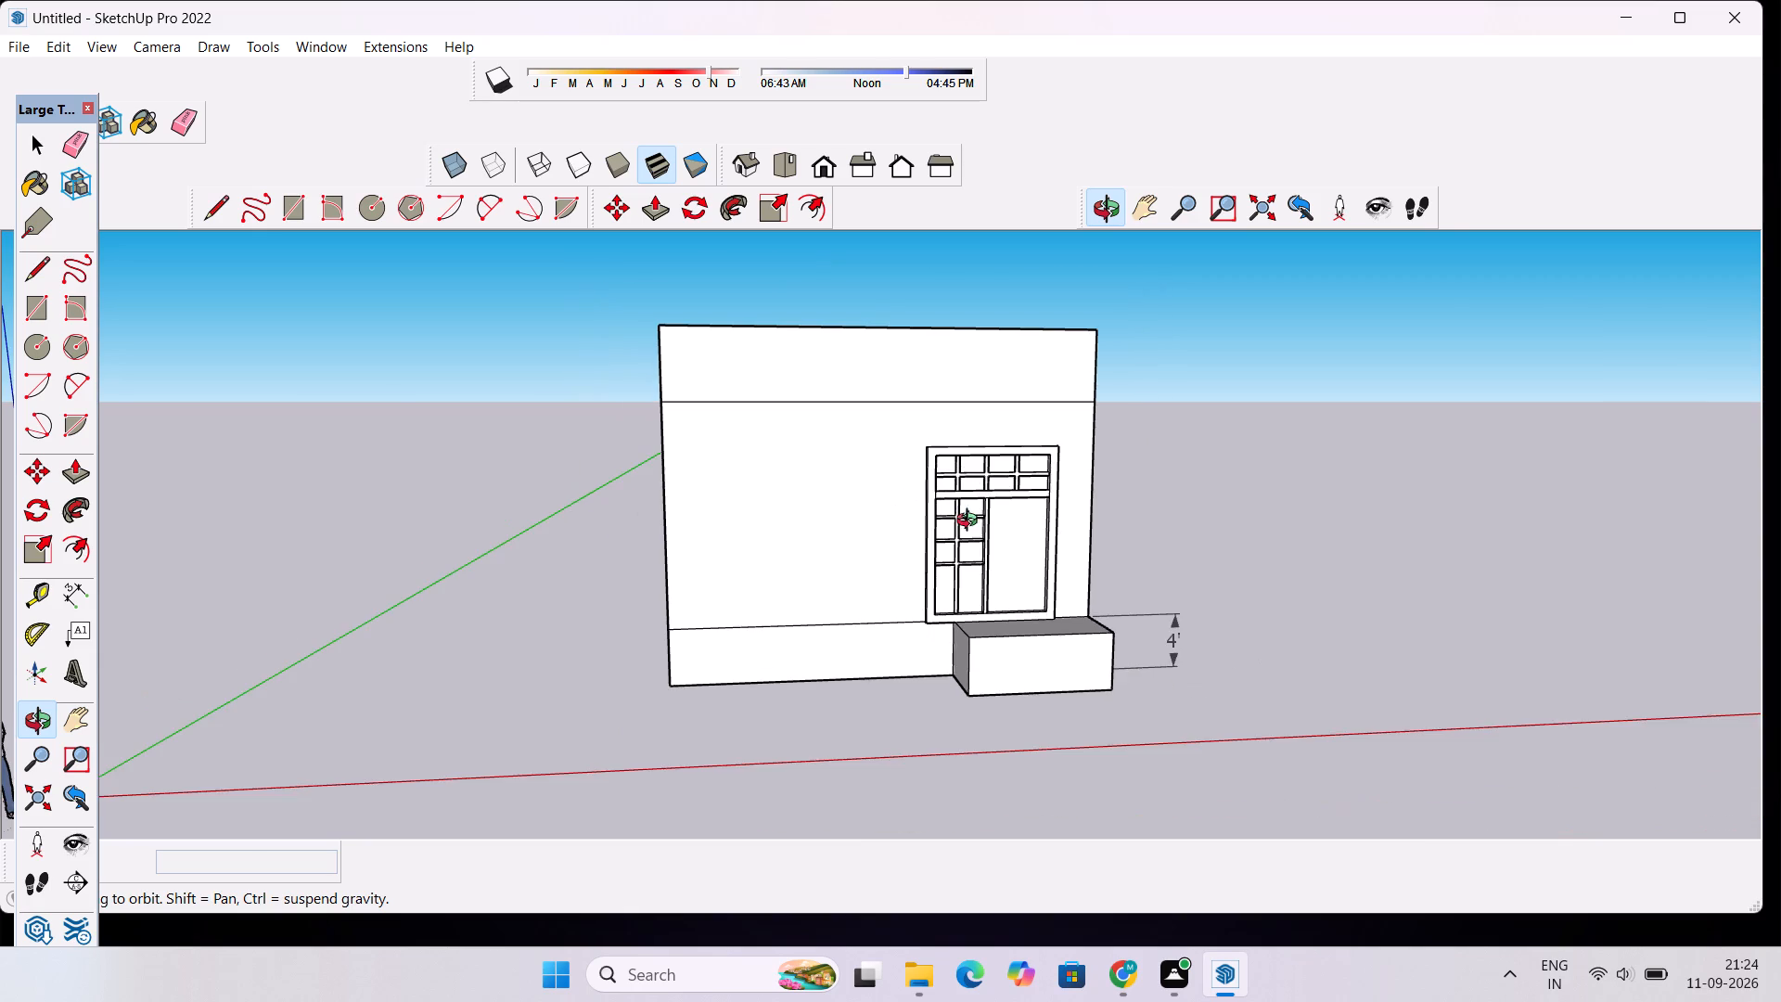
left_click_drag(971, 522, 901, 546)
scroll(824, 504, "up", 4)
left_click_drag(945, 528, 808, 538)
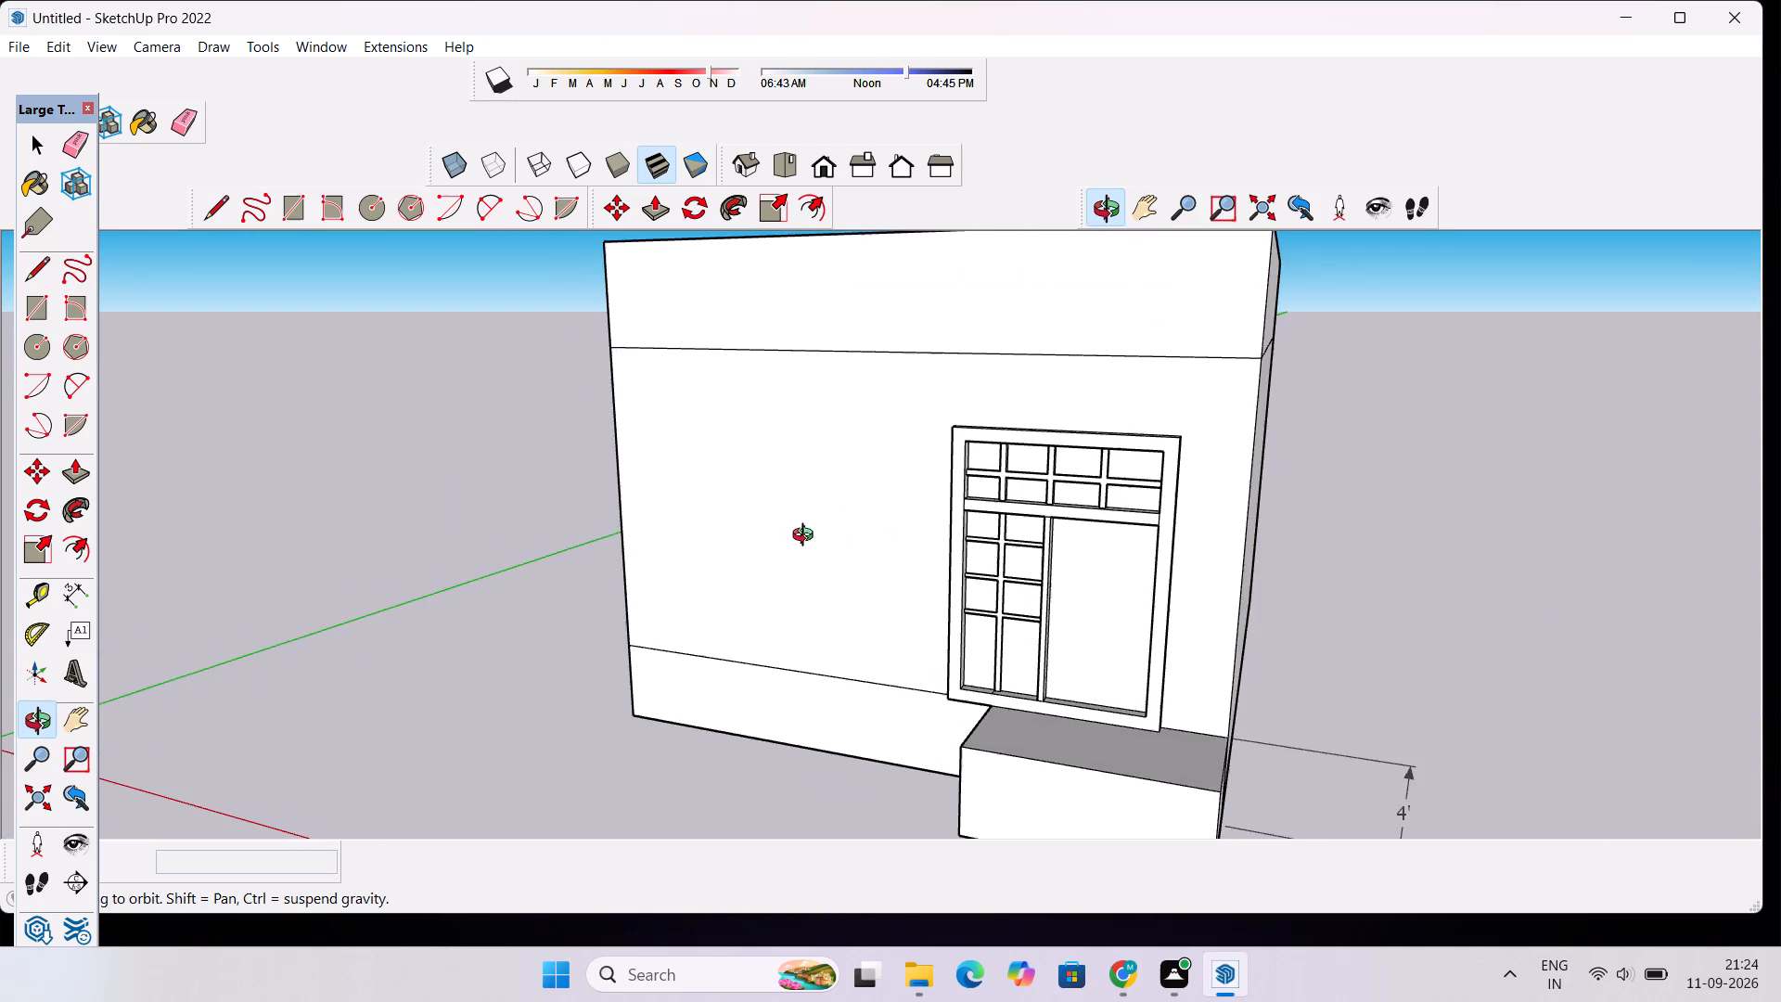
scroll(807, 536, "down", 9)
left_click_drag(732, 533, 1321, 528)
scroll(734, 578, "up", 4)
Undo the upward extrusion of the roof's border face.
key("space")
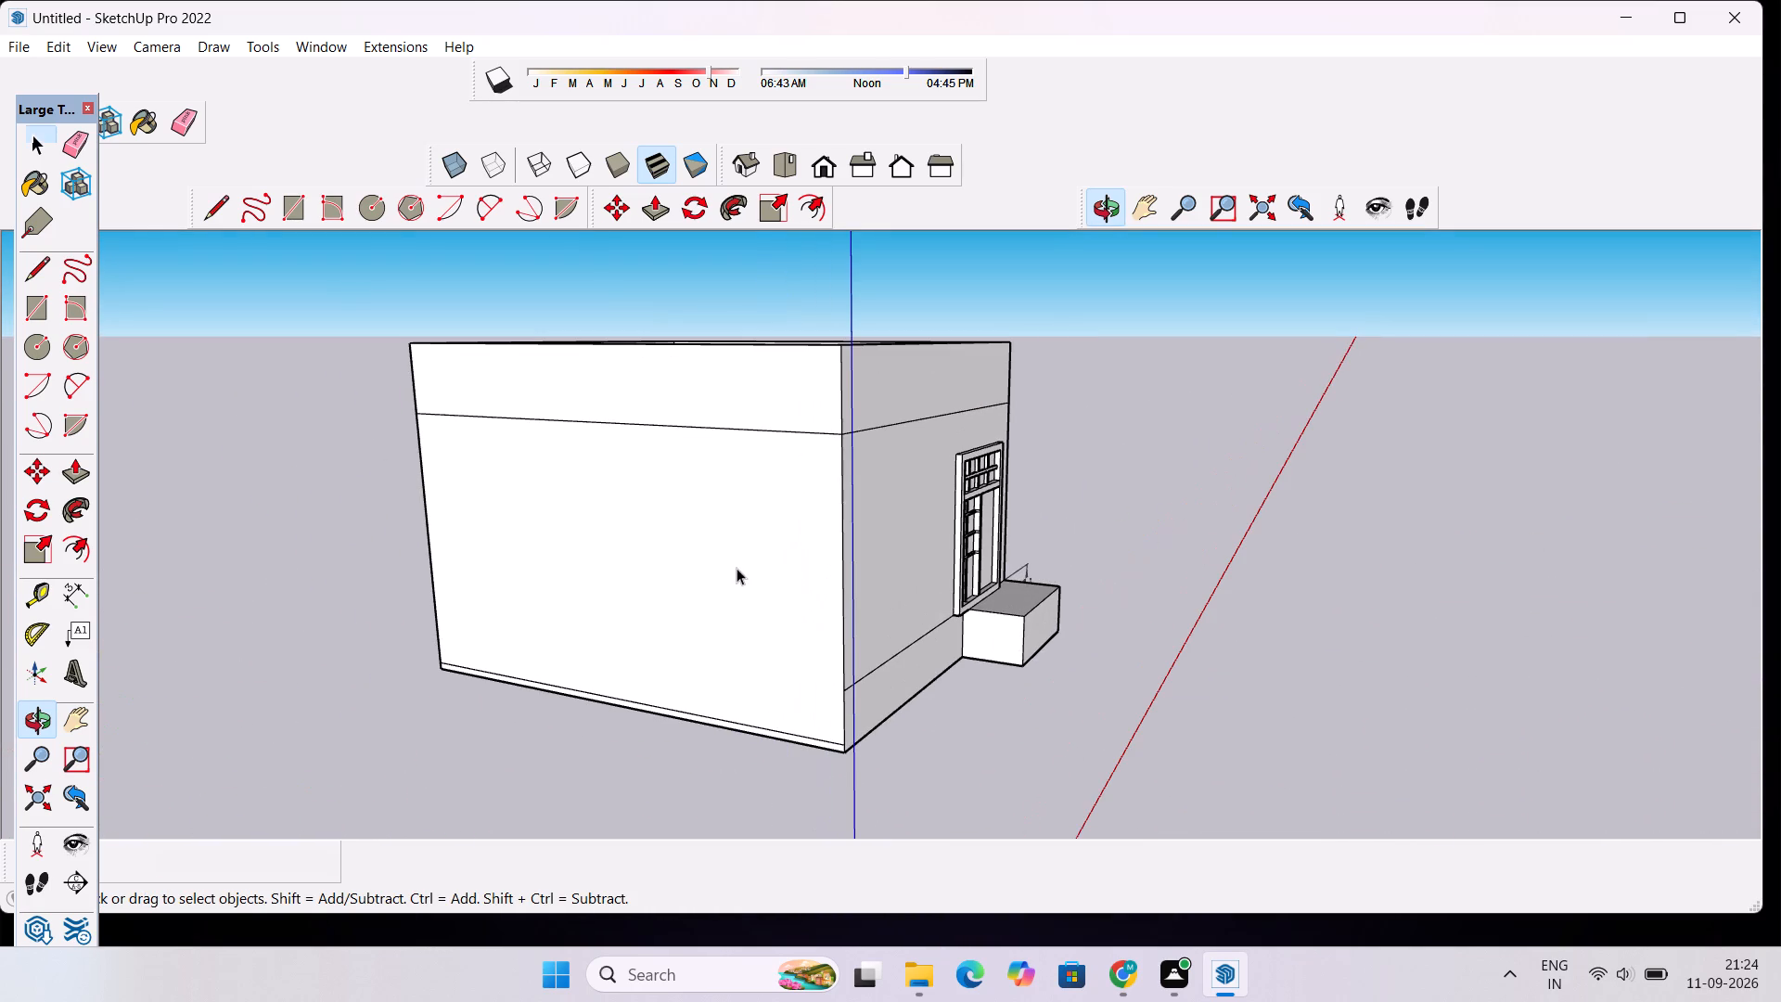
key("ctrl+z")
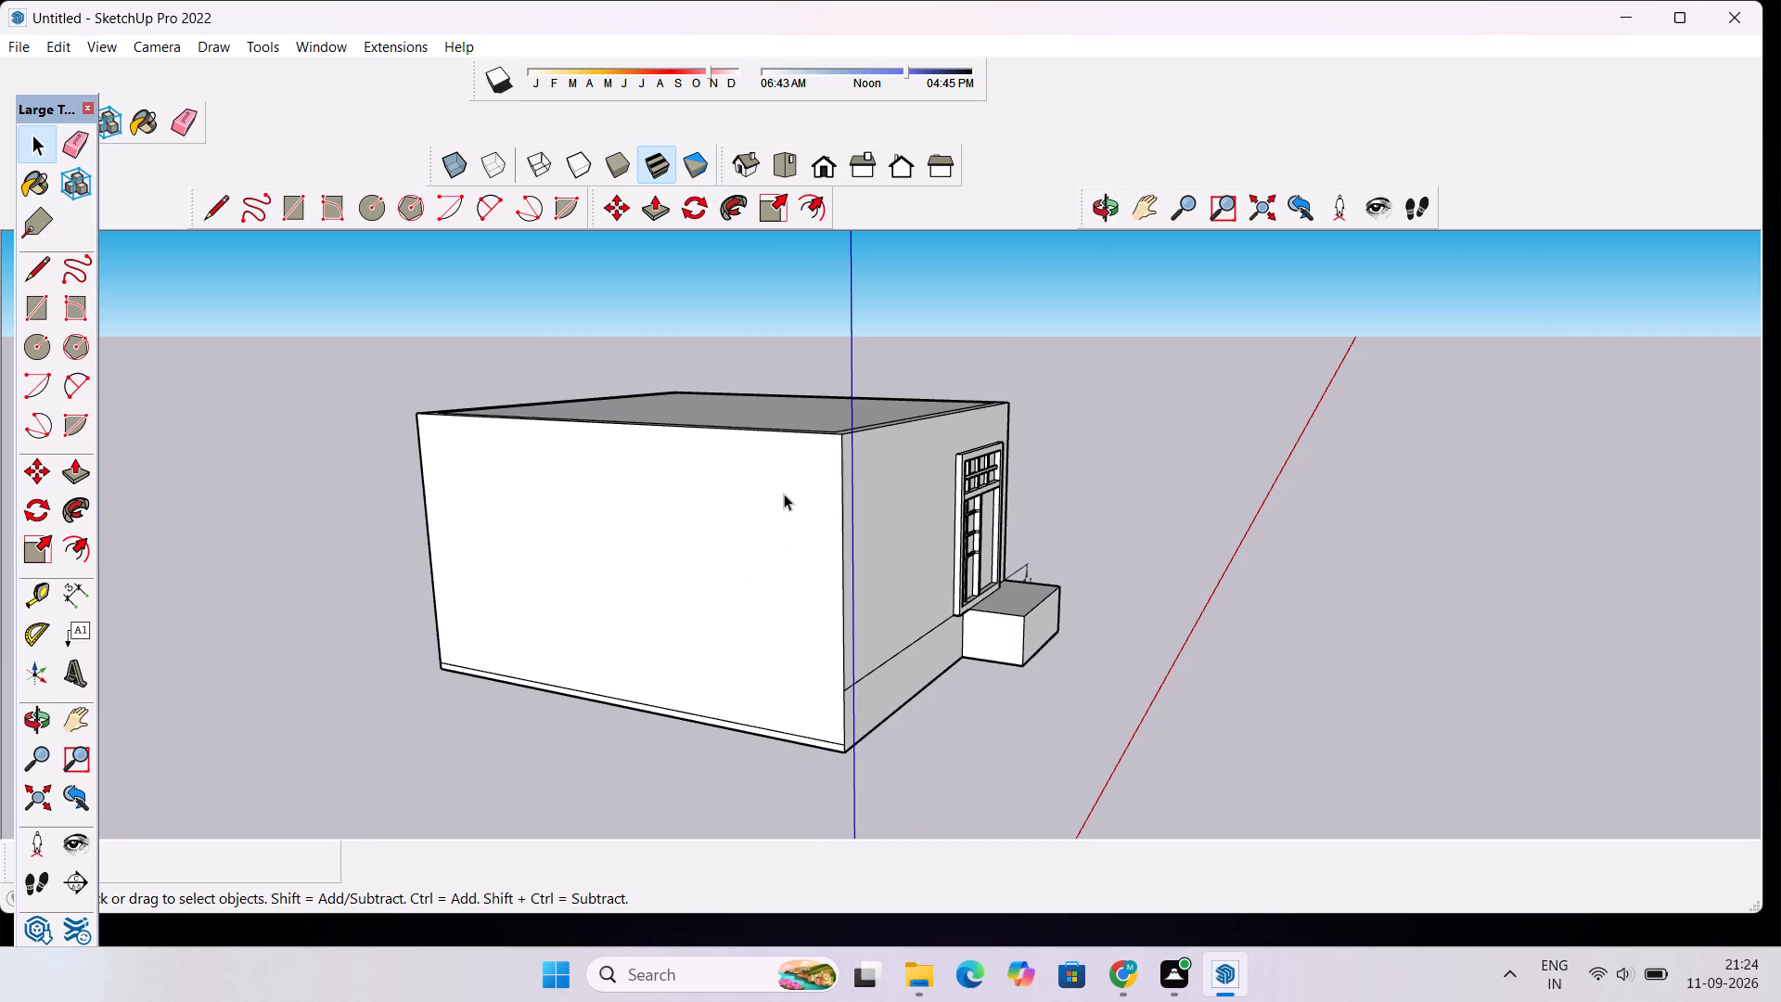
Push/Pull the large face of the building's left side wall inward 1', leaving the thin strip at its base.
left_click(791, 507)
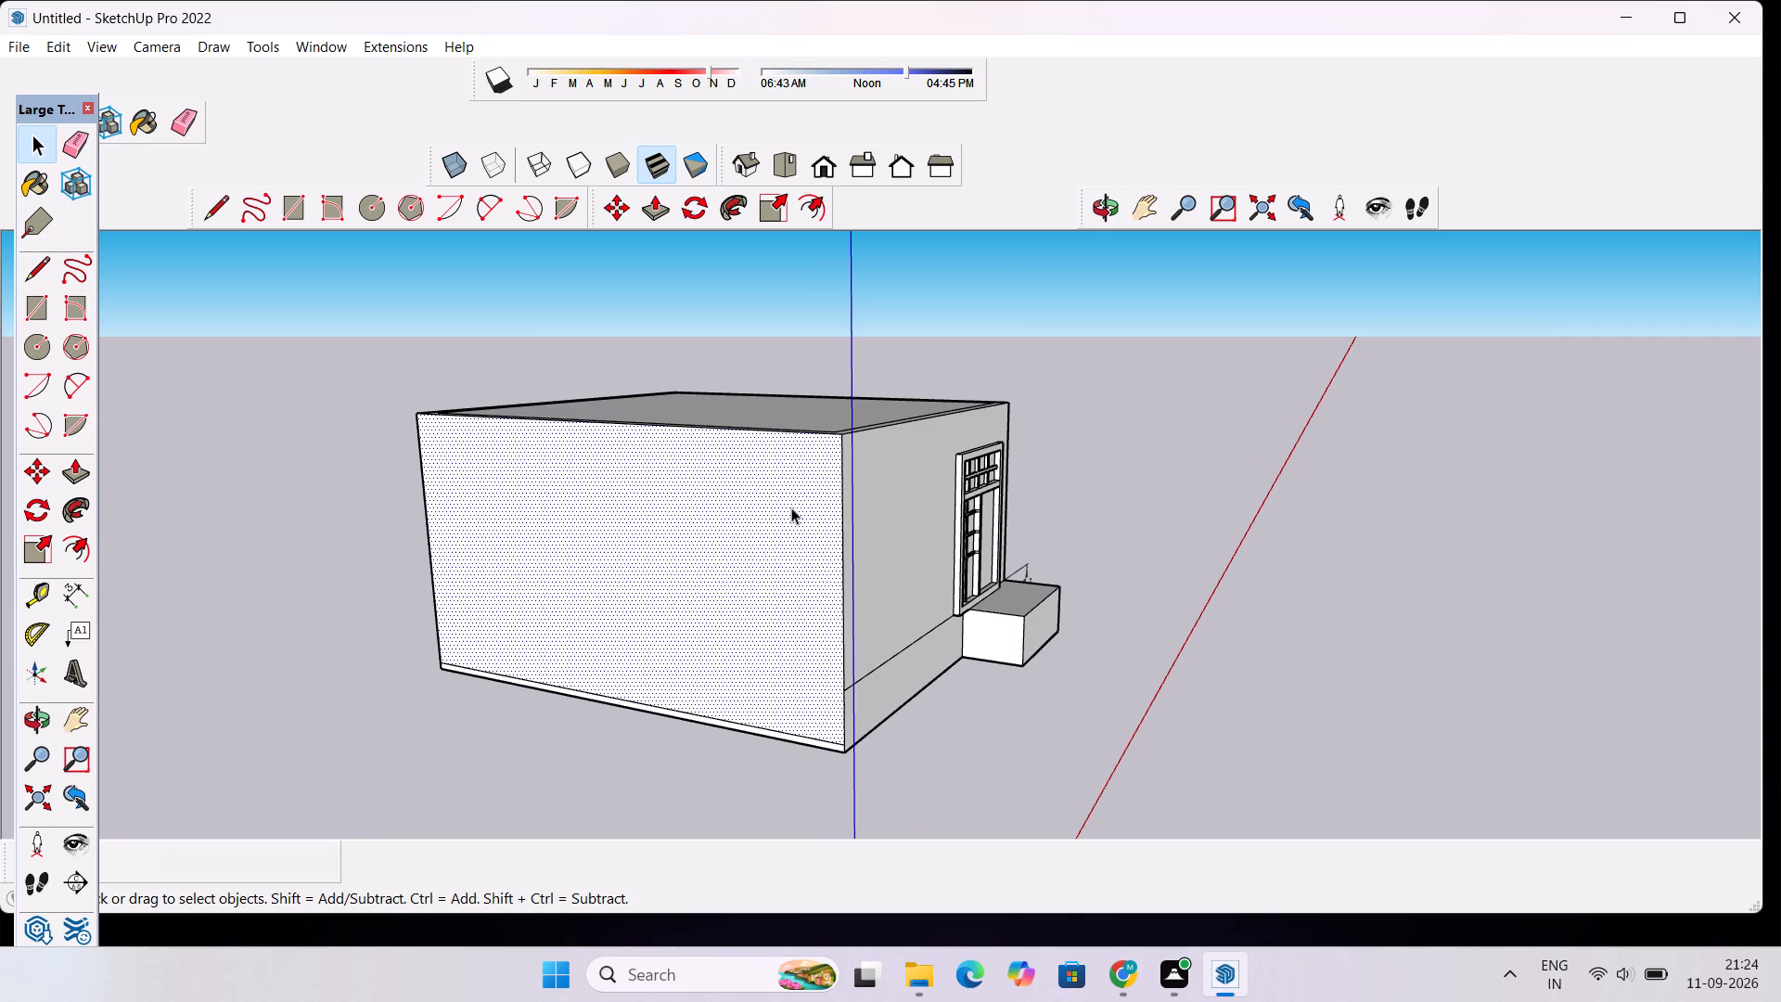
key("p")
left_click(791, 507)
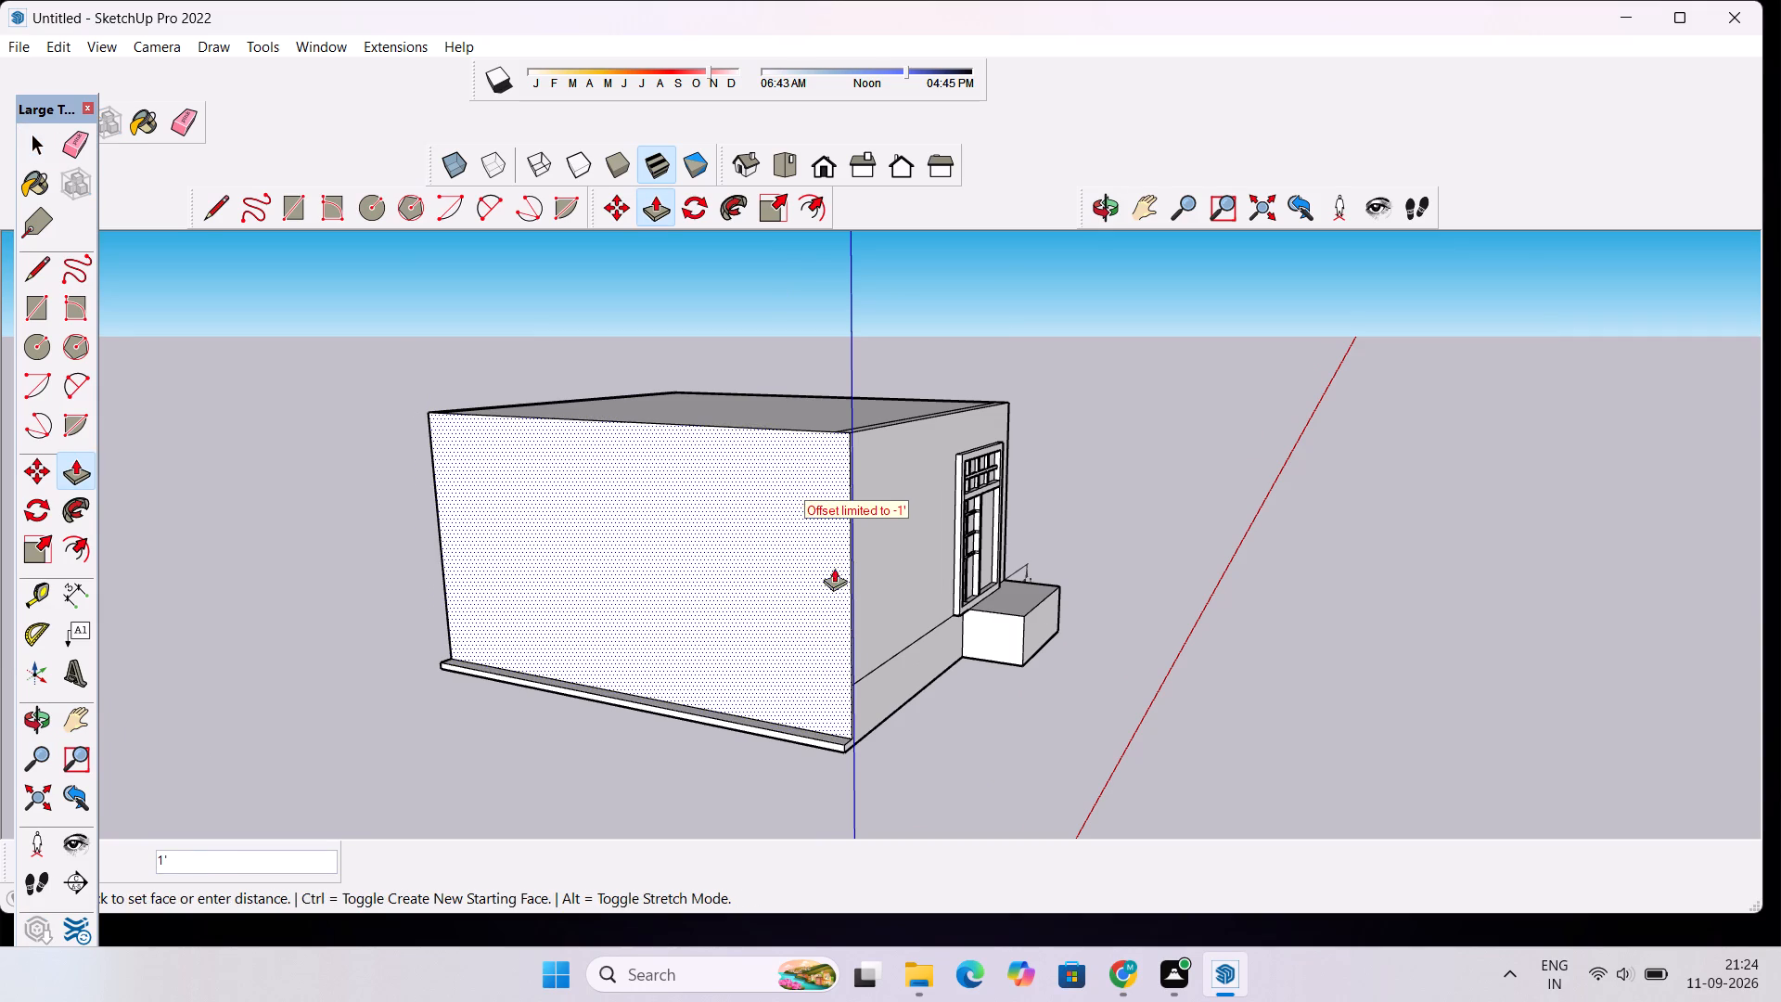
left_click(899, 631)
Push/Pull the thin projecting strip at the base of the left side wall inward 1', flush with the wall.
left_click(1096, 202)
left_click_drag(1040, 462, 1035, 502)
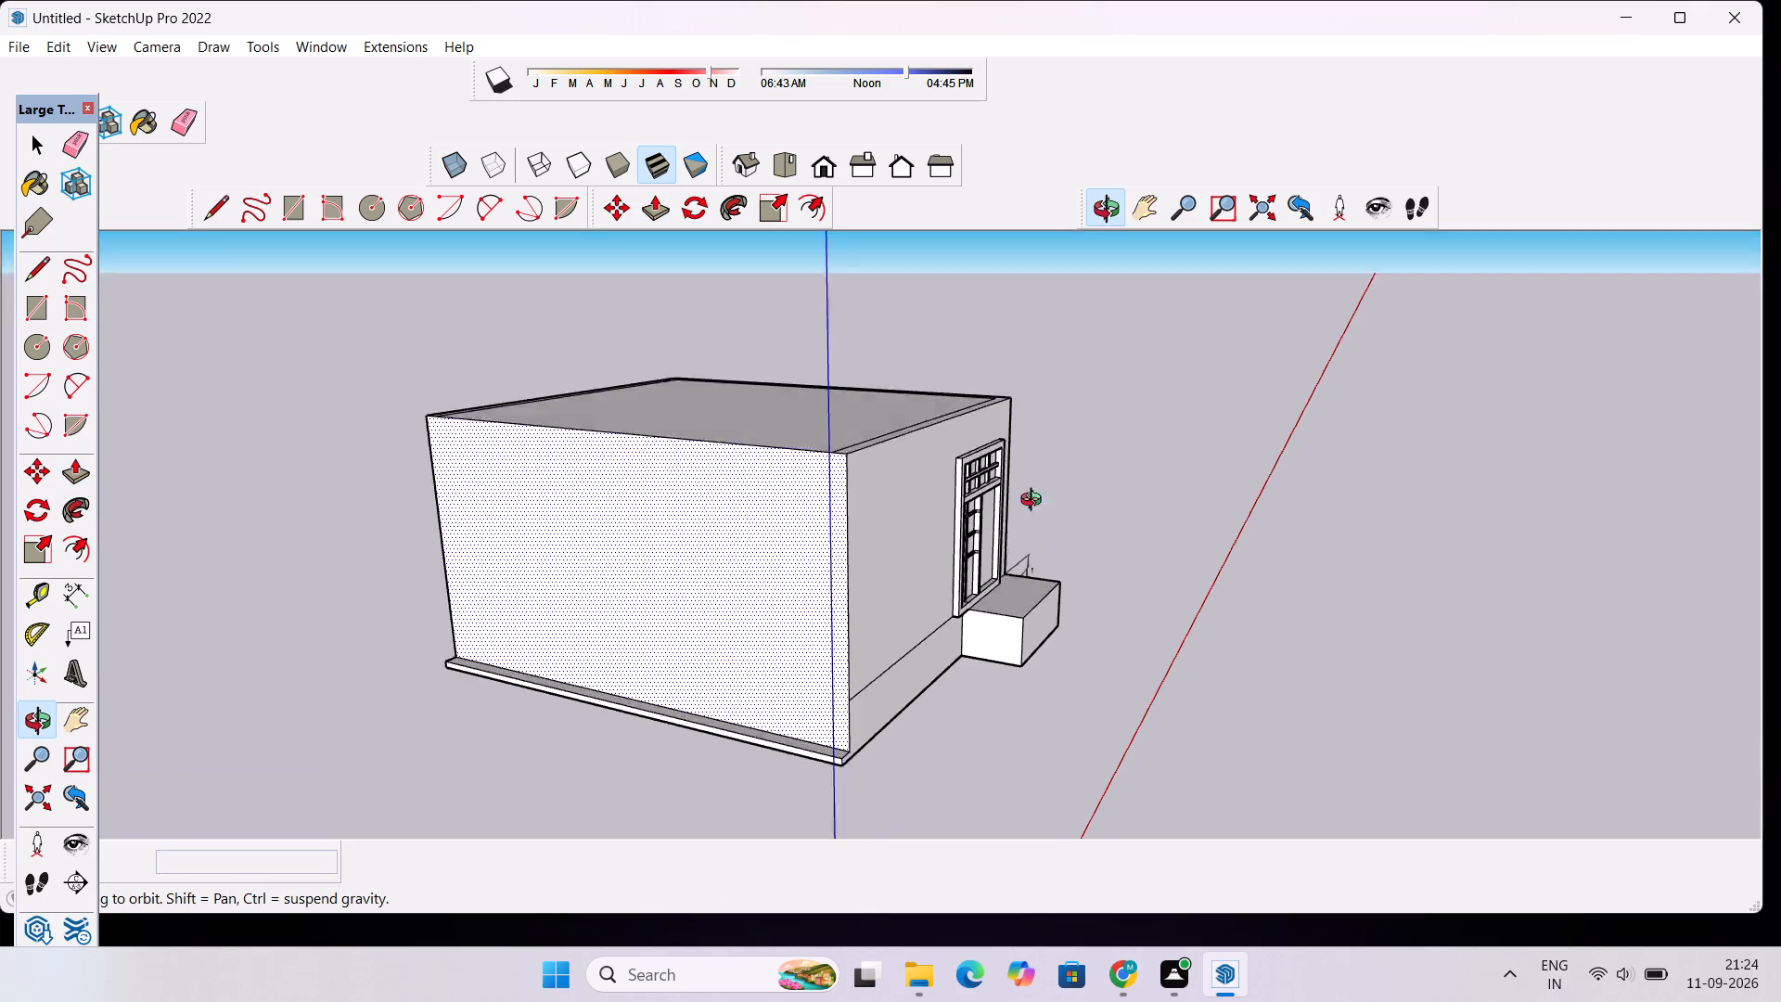
left_click_drag(1035, 502, 960, 699)
scroll(865, 864, "up", 3)
scroll(857, 672, "down", 5)
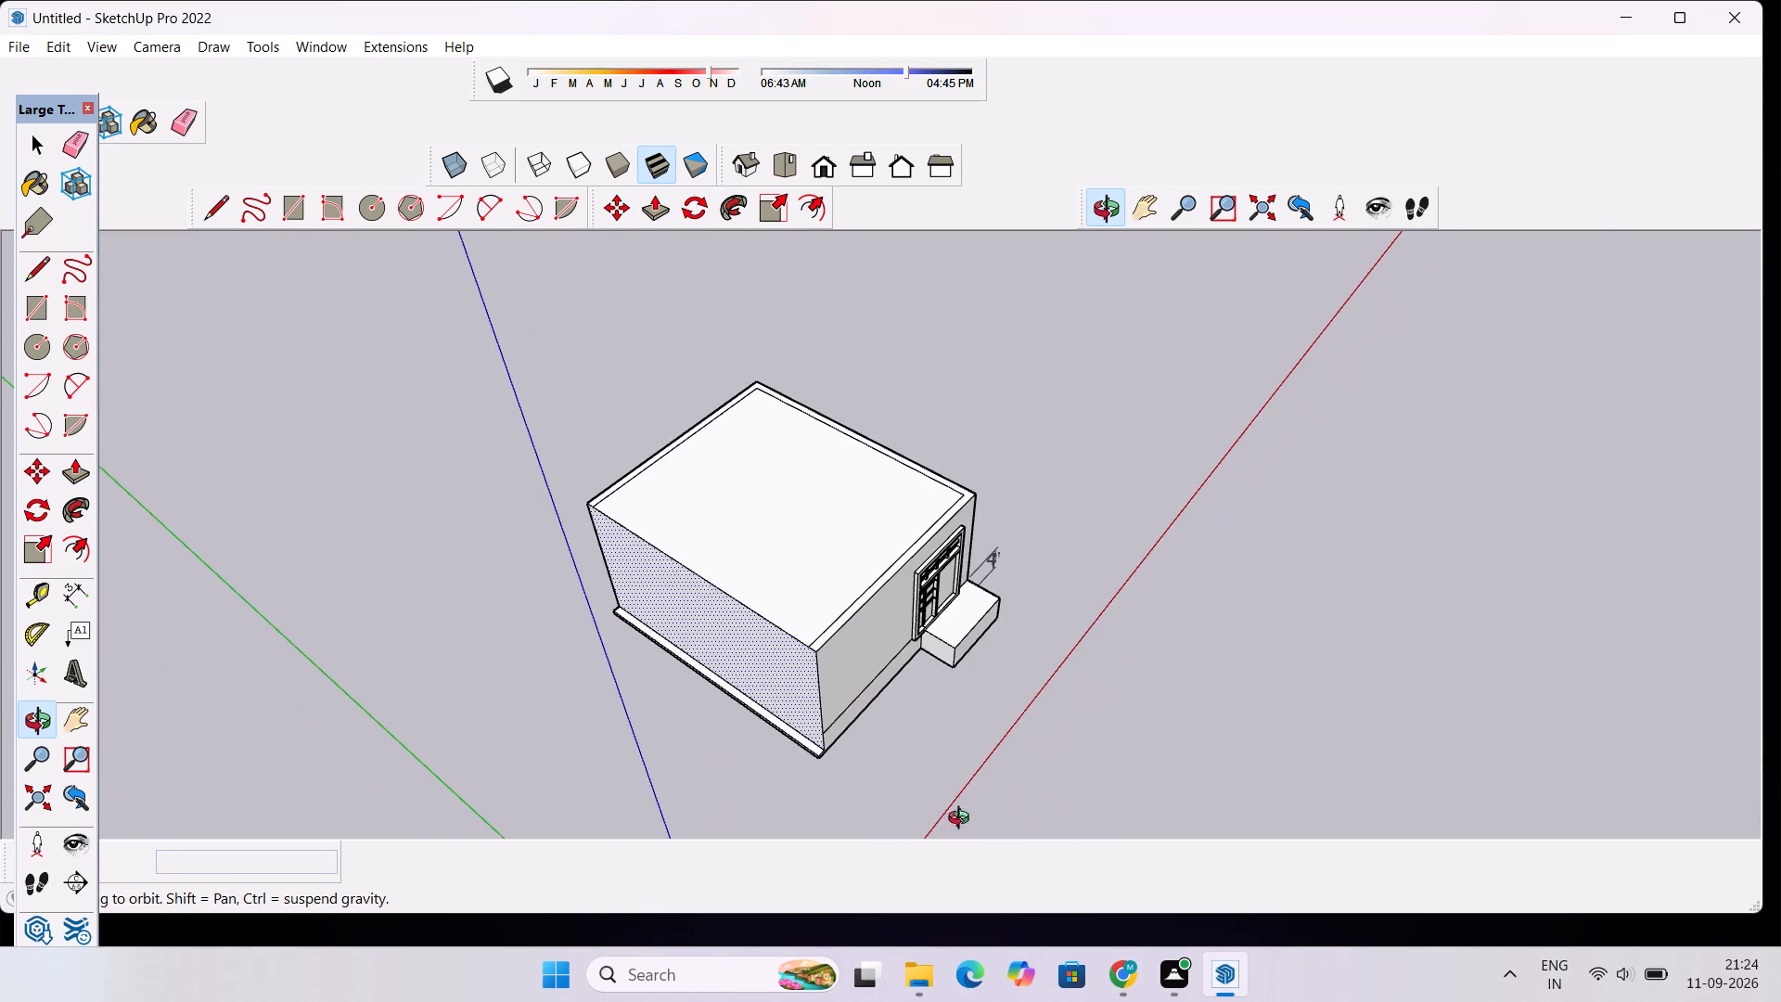
left_click_drag(935, 784, 922, 630)
scroll(766, 791, "up", 9)
scroll(800, 722, "up", 3)
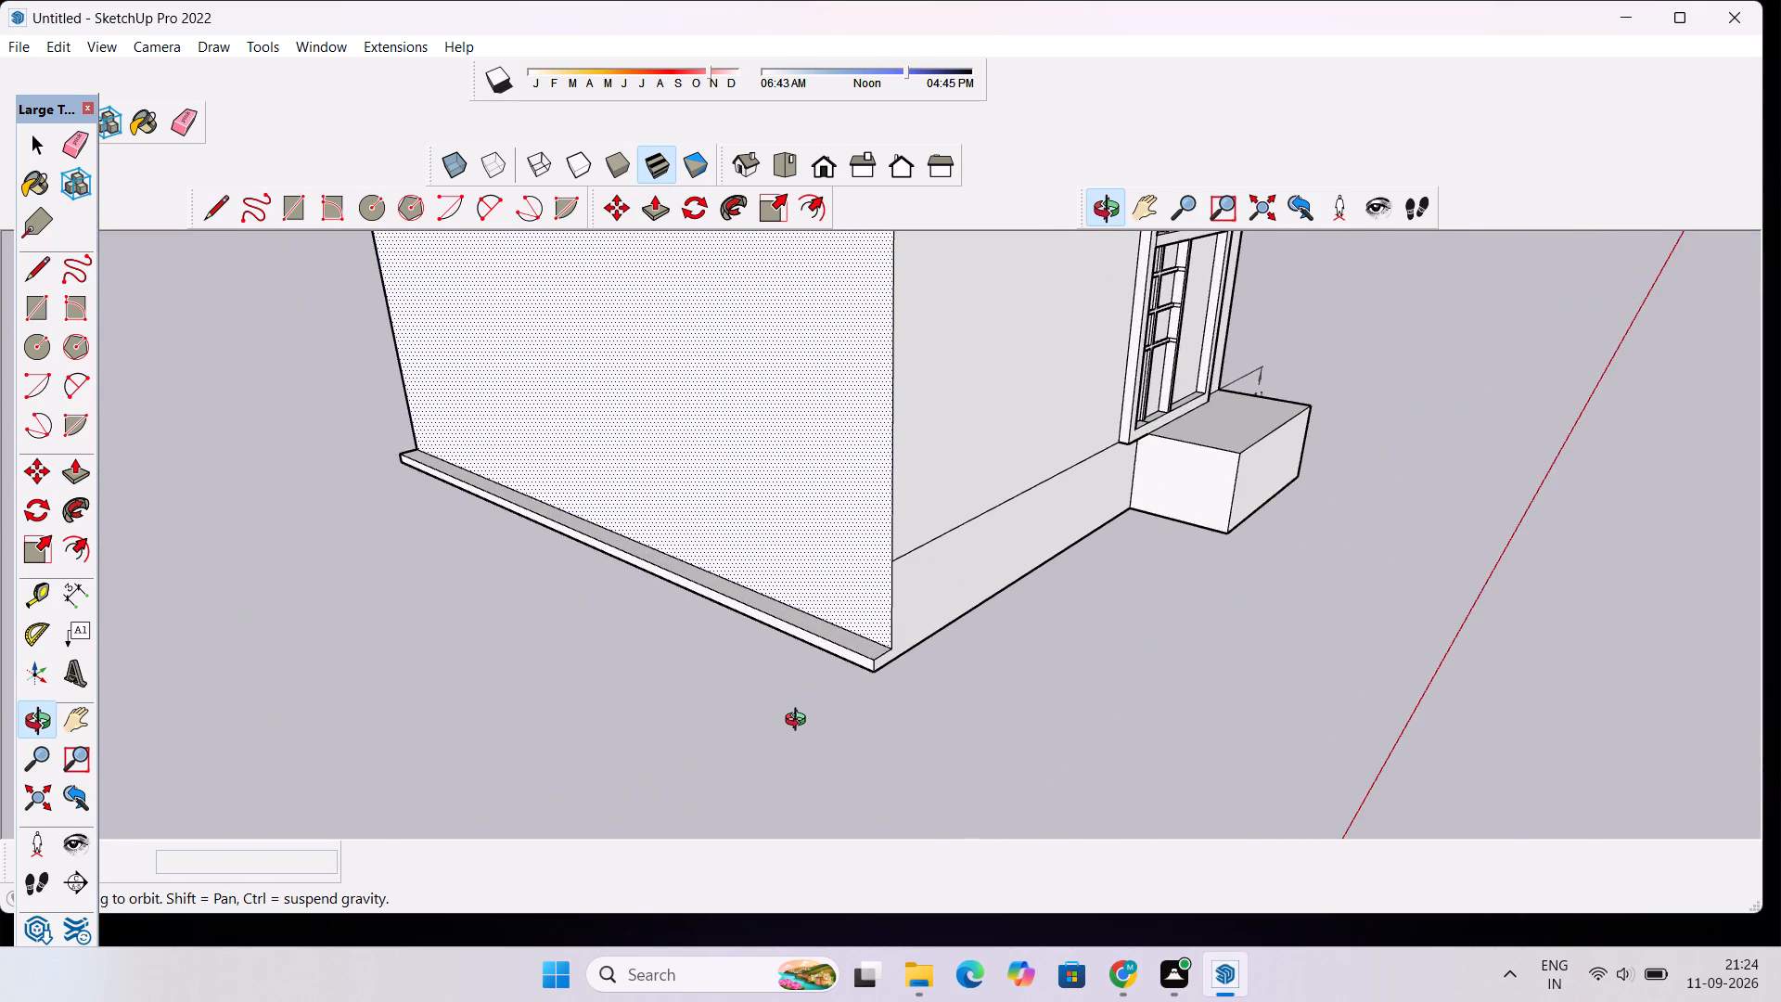
scroll(800, 722, "up", 2)
key("p")
key("space")
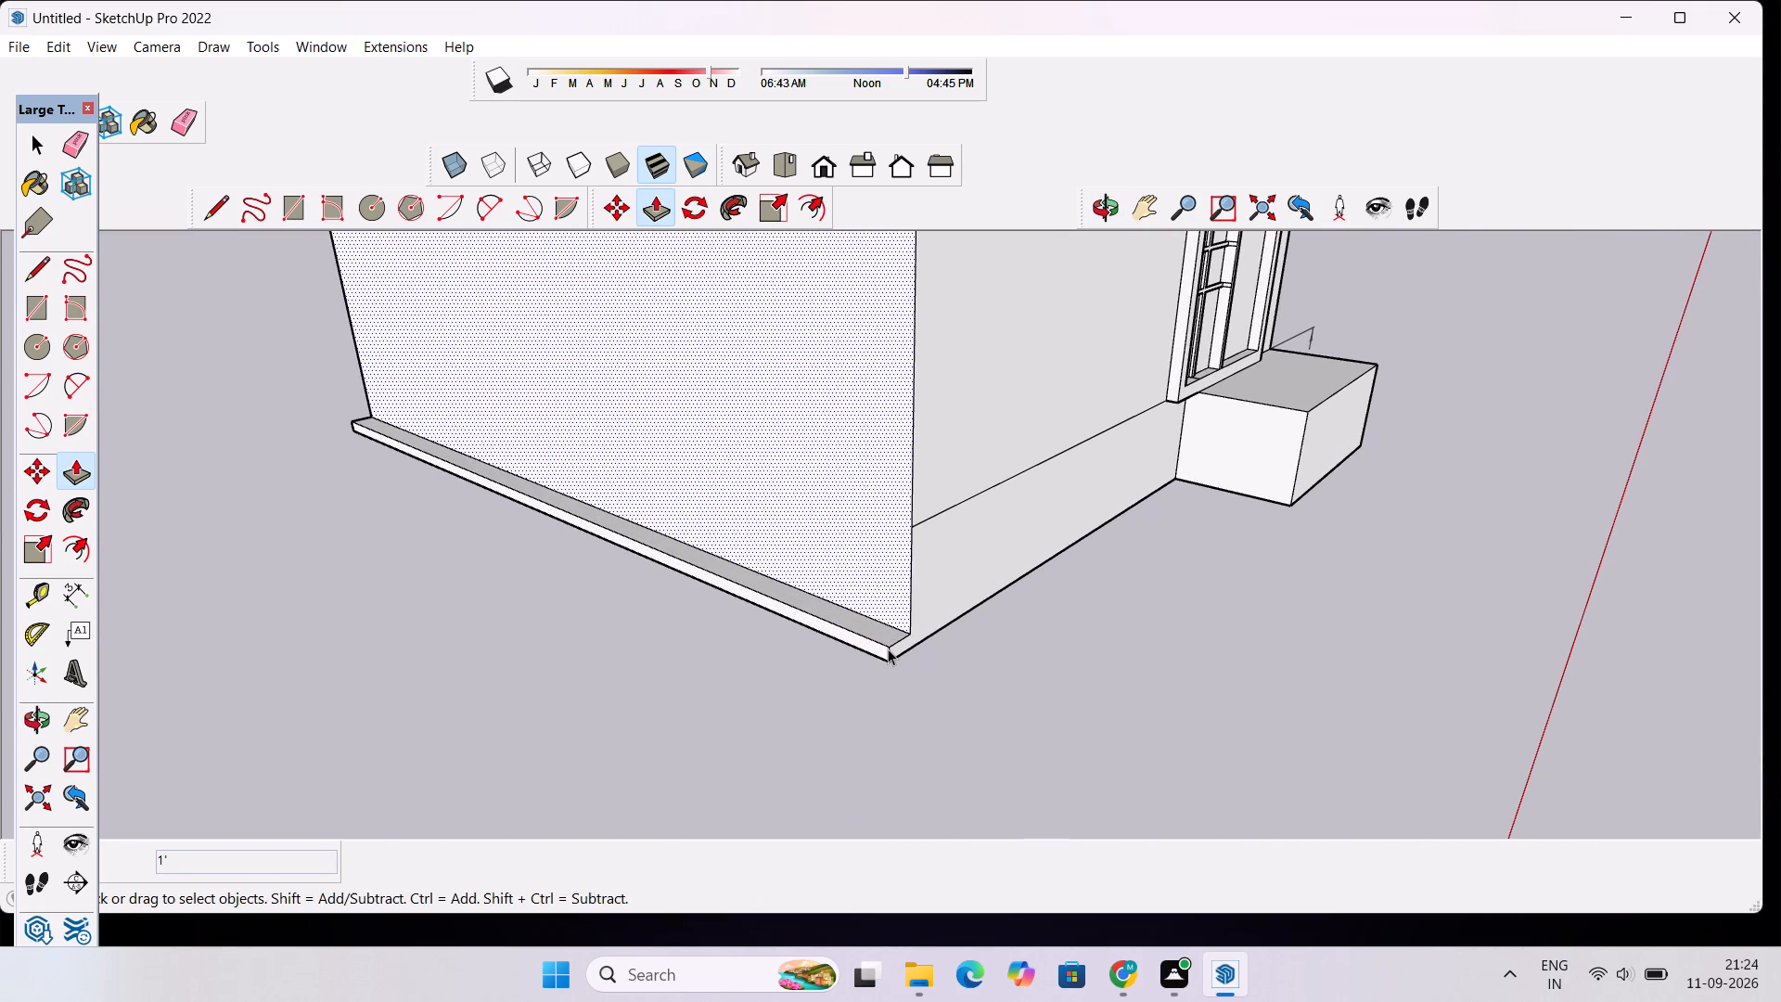
left_click(881, 653)
key("p")
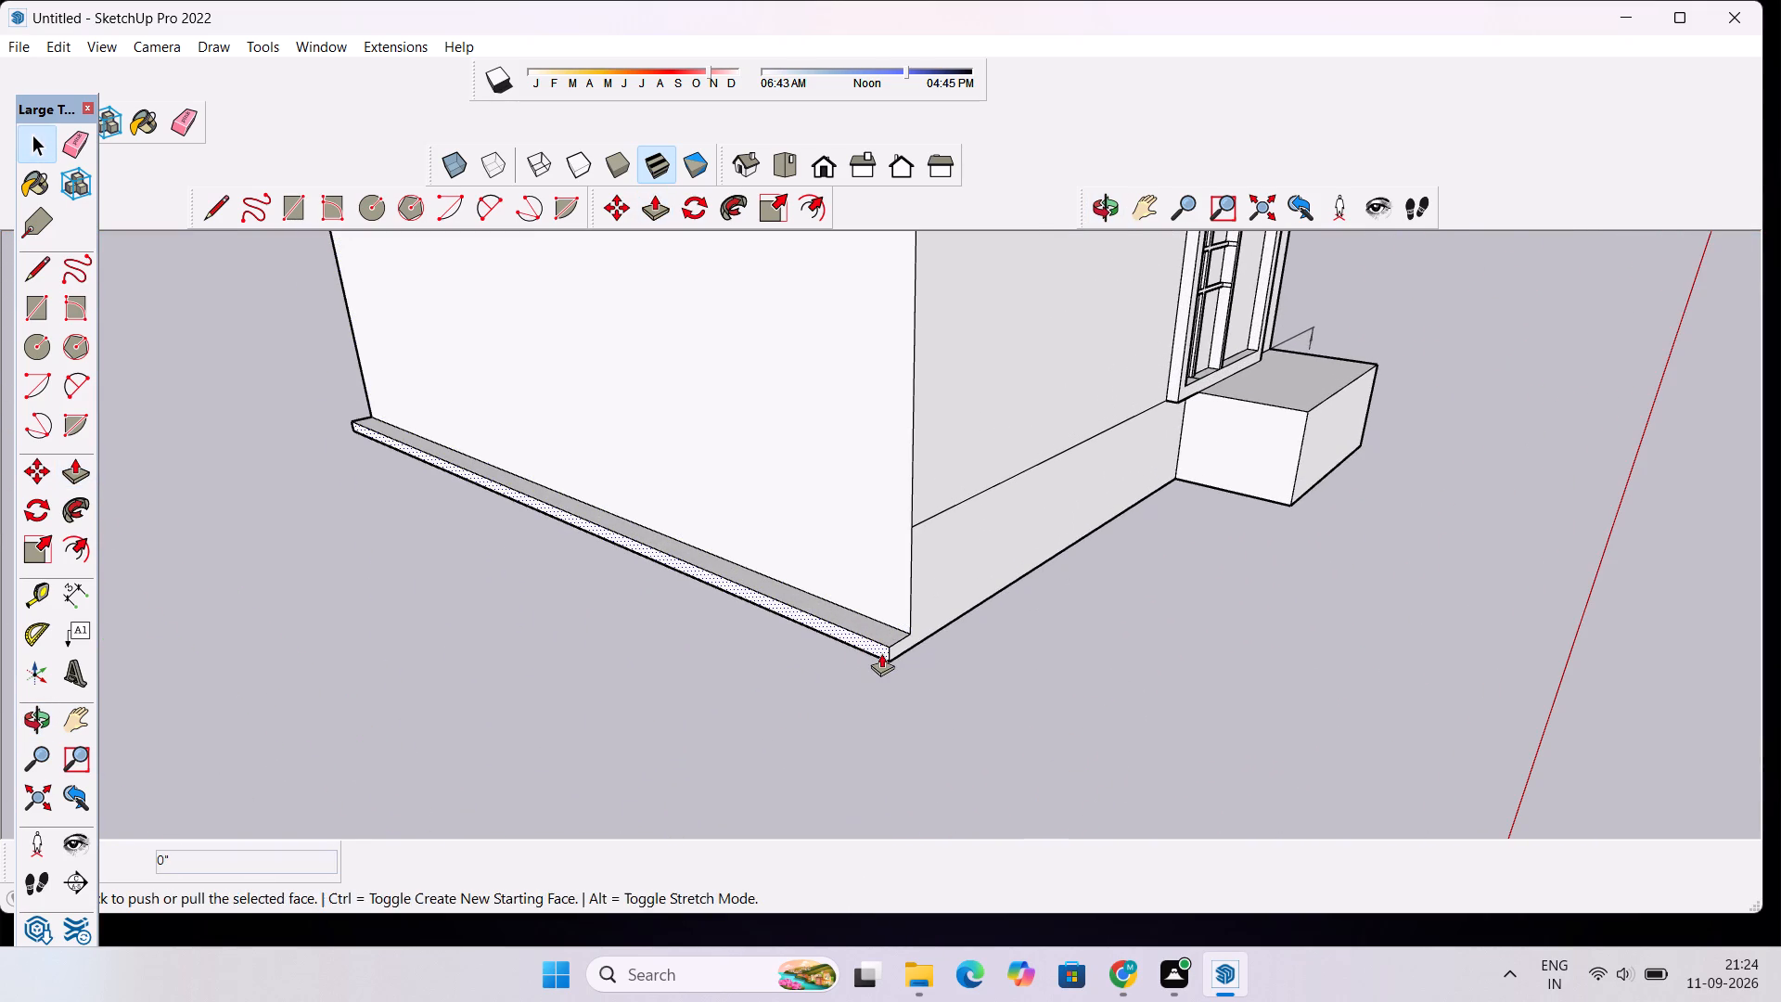
left_click(881, 653)
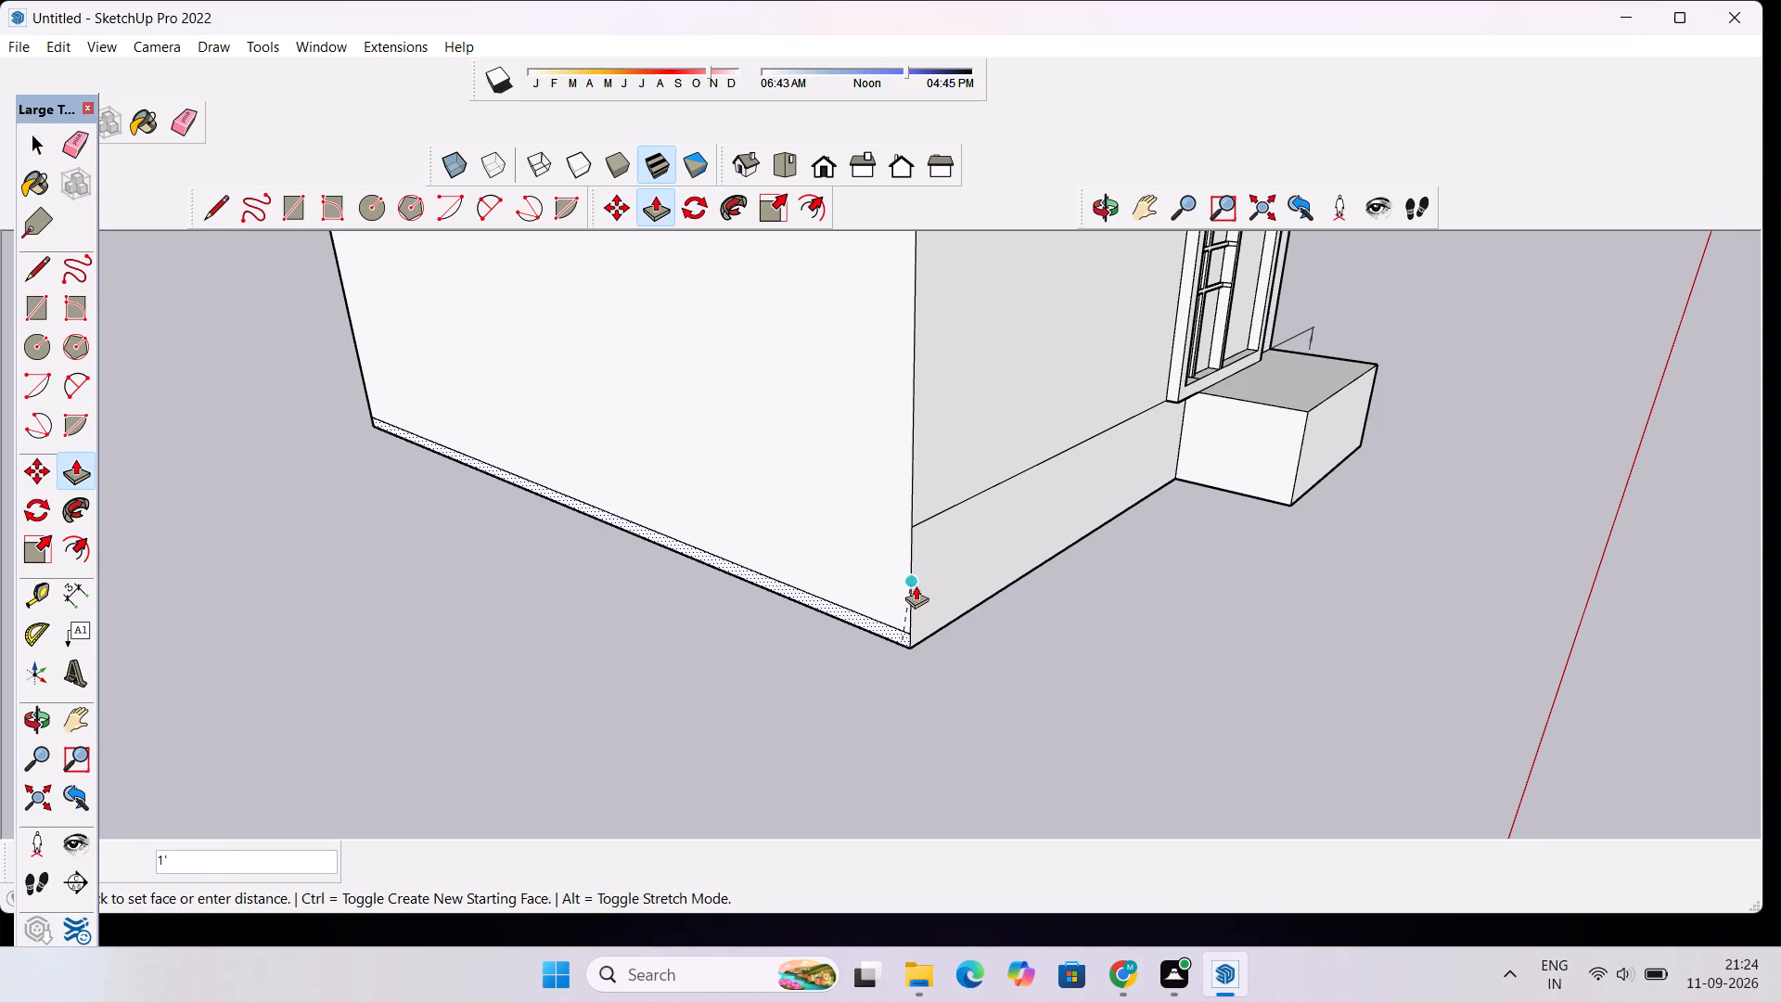
left_click(916, 573)
Examine the whole building with its flush left side wall from above and from the front.
scroll(918, 580, "down", 13)
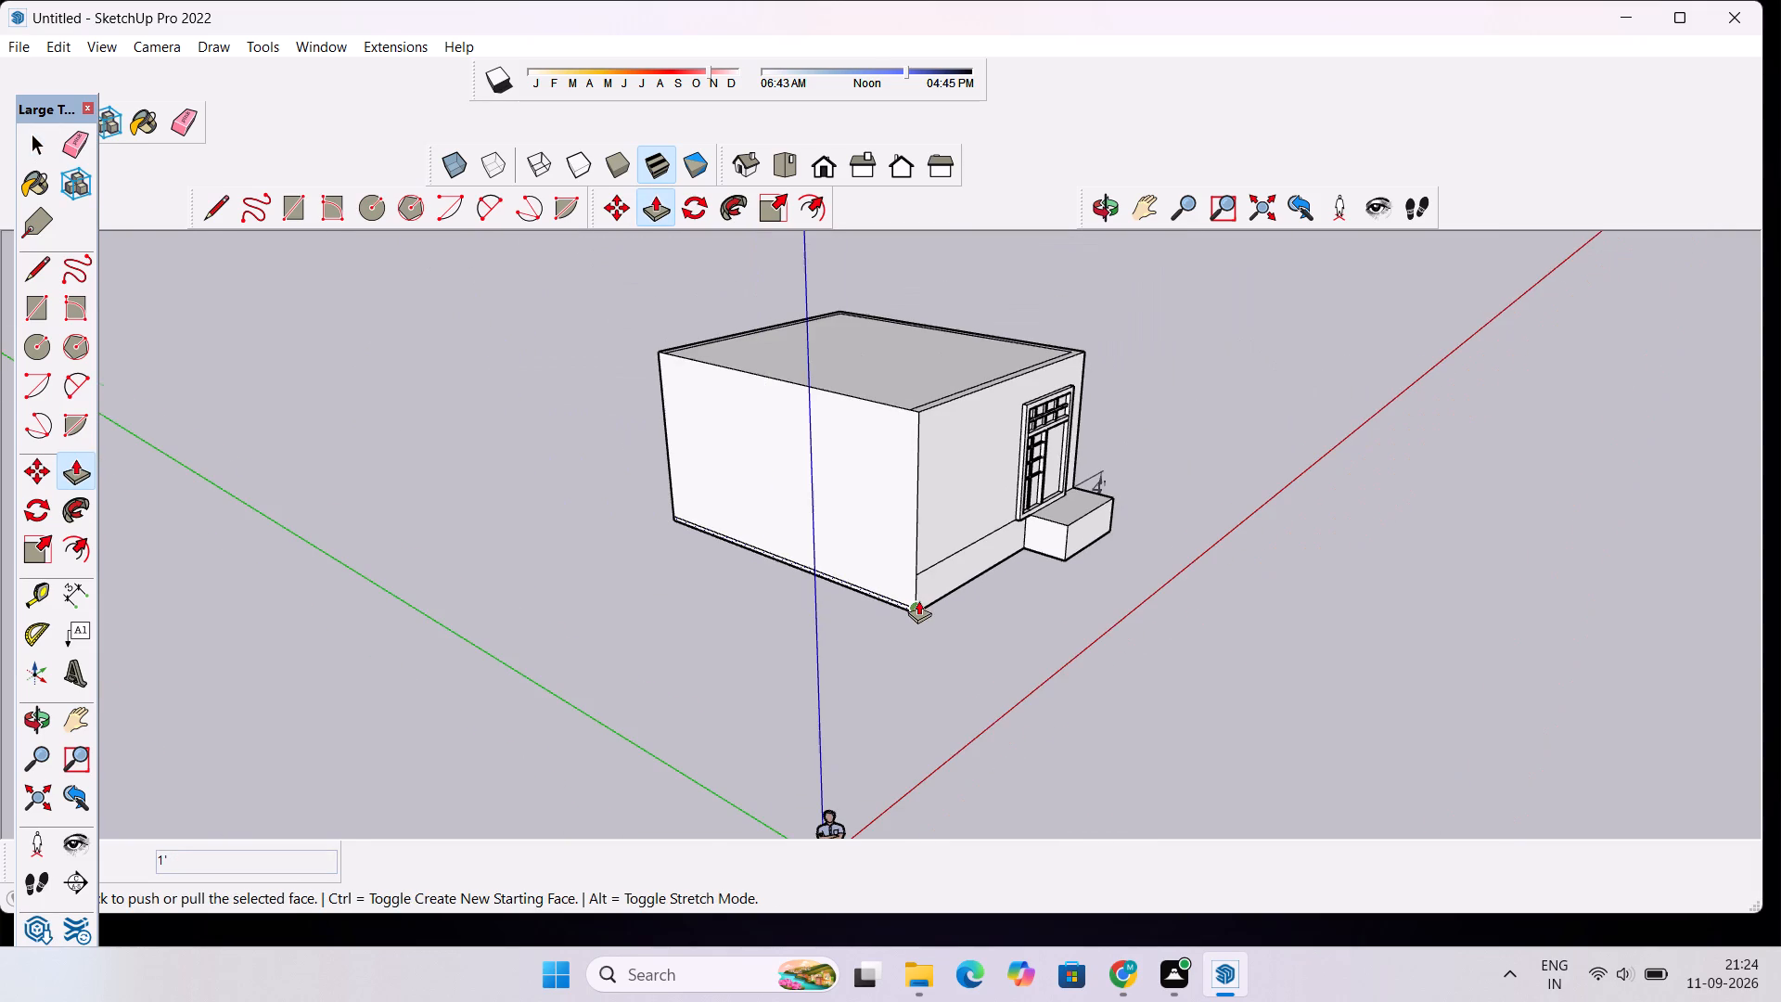
scroll(918, 600, "down", 5)
left_click(1091, 212)
left_click_drag(1131, 315, 978, 457)
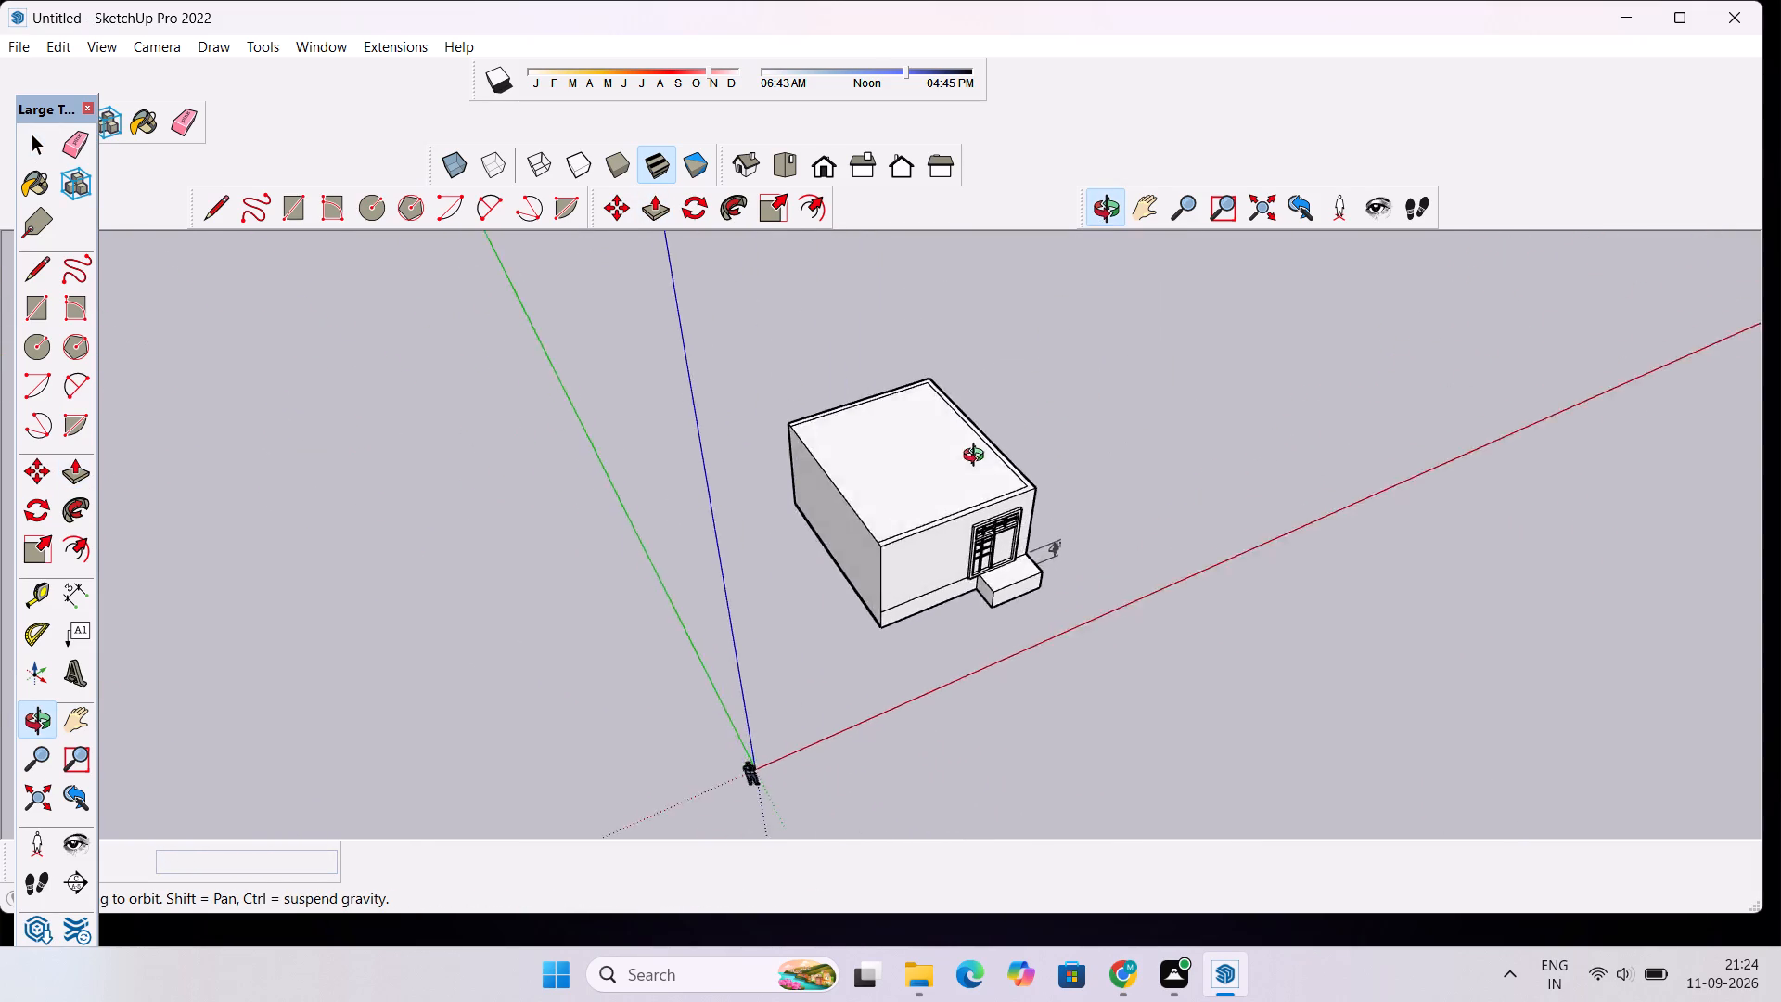
left_click_drag(978, 457, 852, 482)
scroll(904, 666, "down", 4)
left_click_drag(899, 644, 873, 493)
scroll(942, 596, "up", 6)
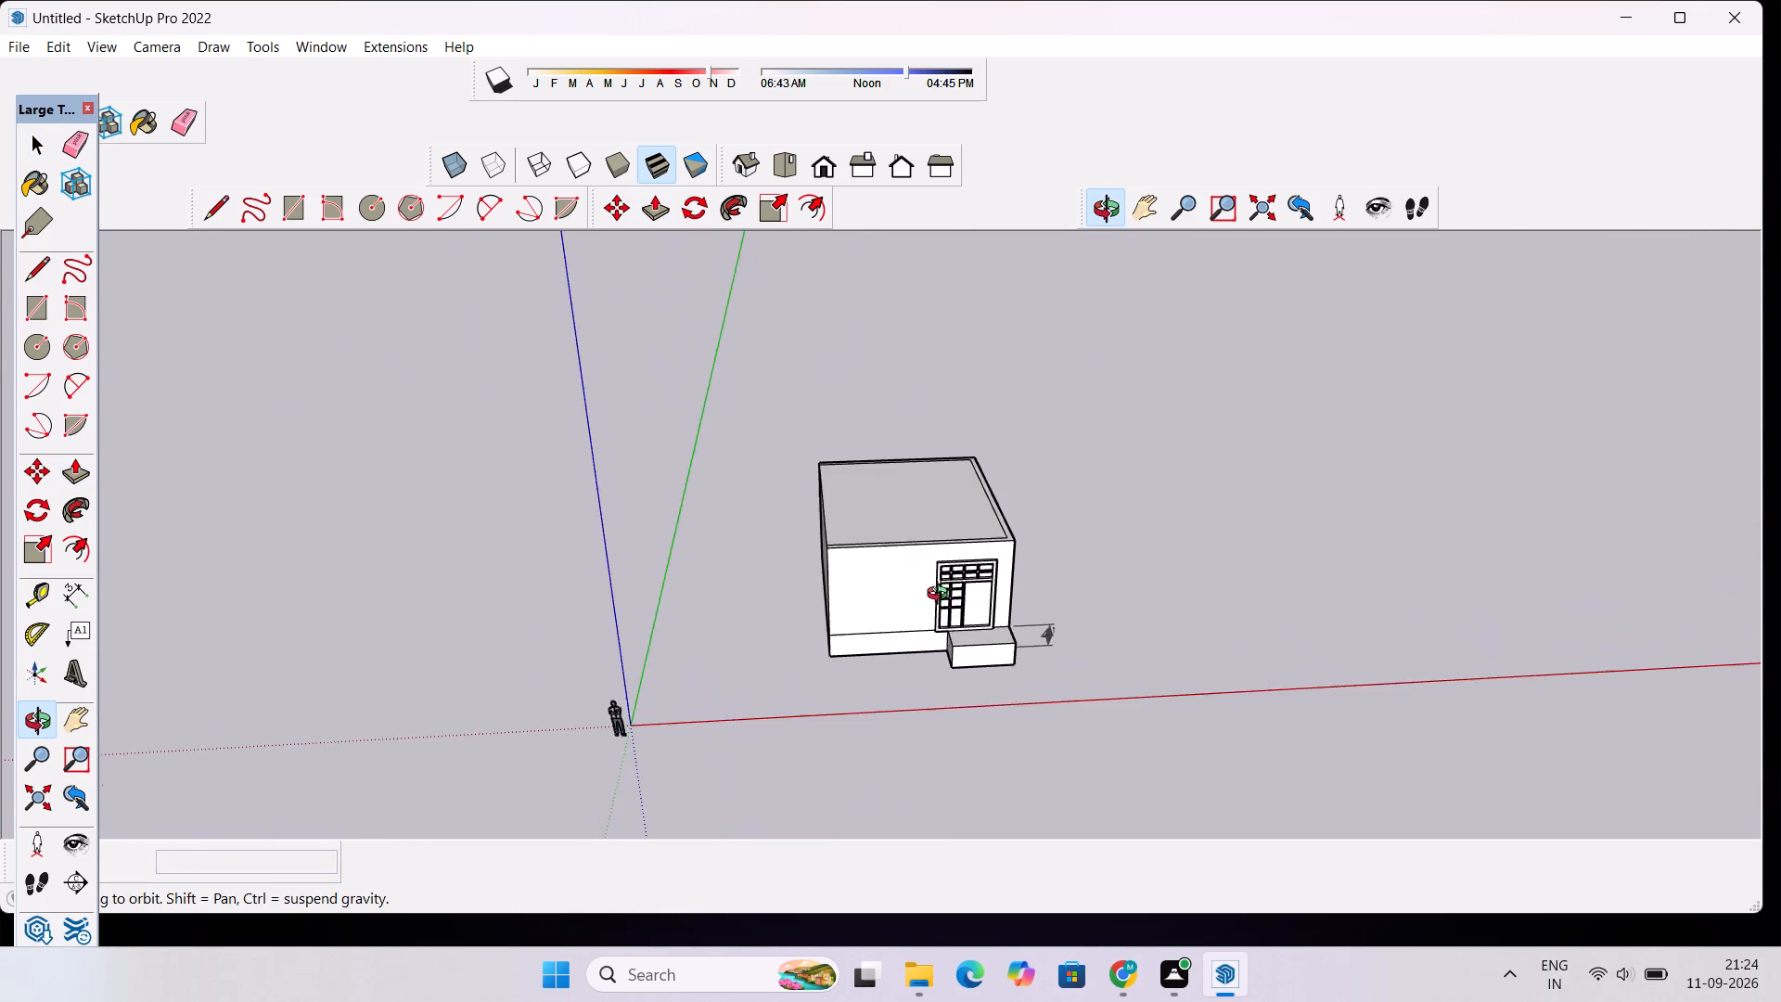
Place a guide line on the roof 1' inward from the building's left roof edge.
scroll(942, 596, "up", 4)
left_click_drag(904, 677, 873, 590)
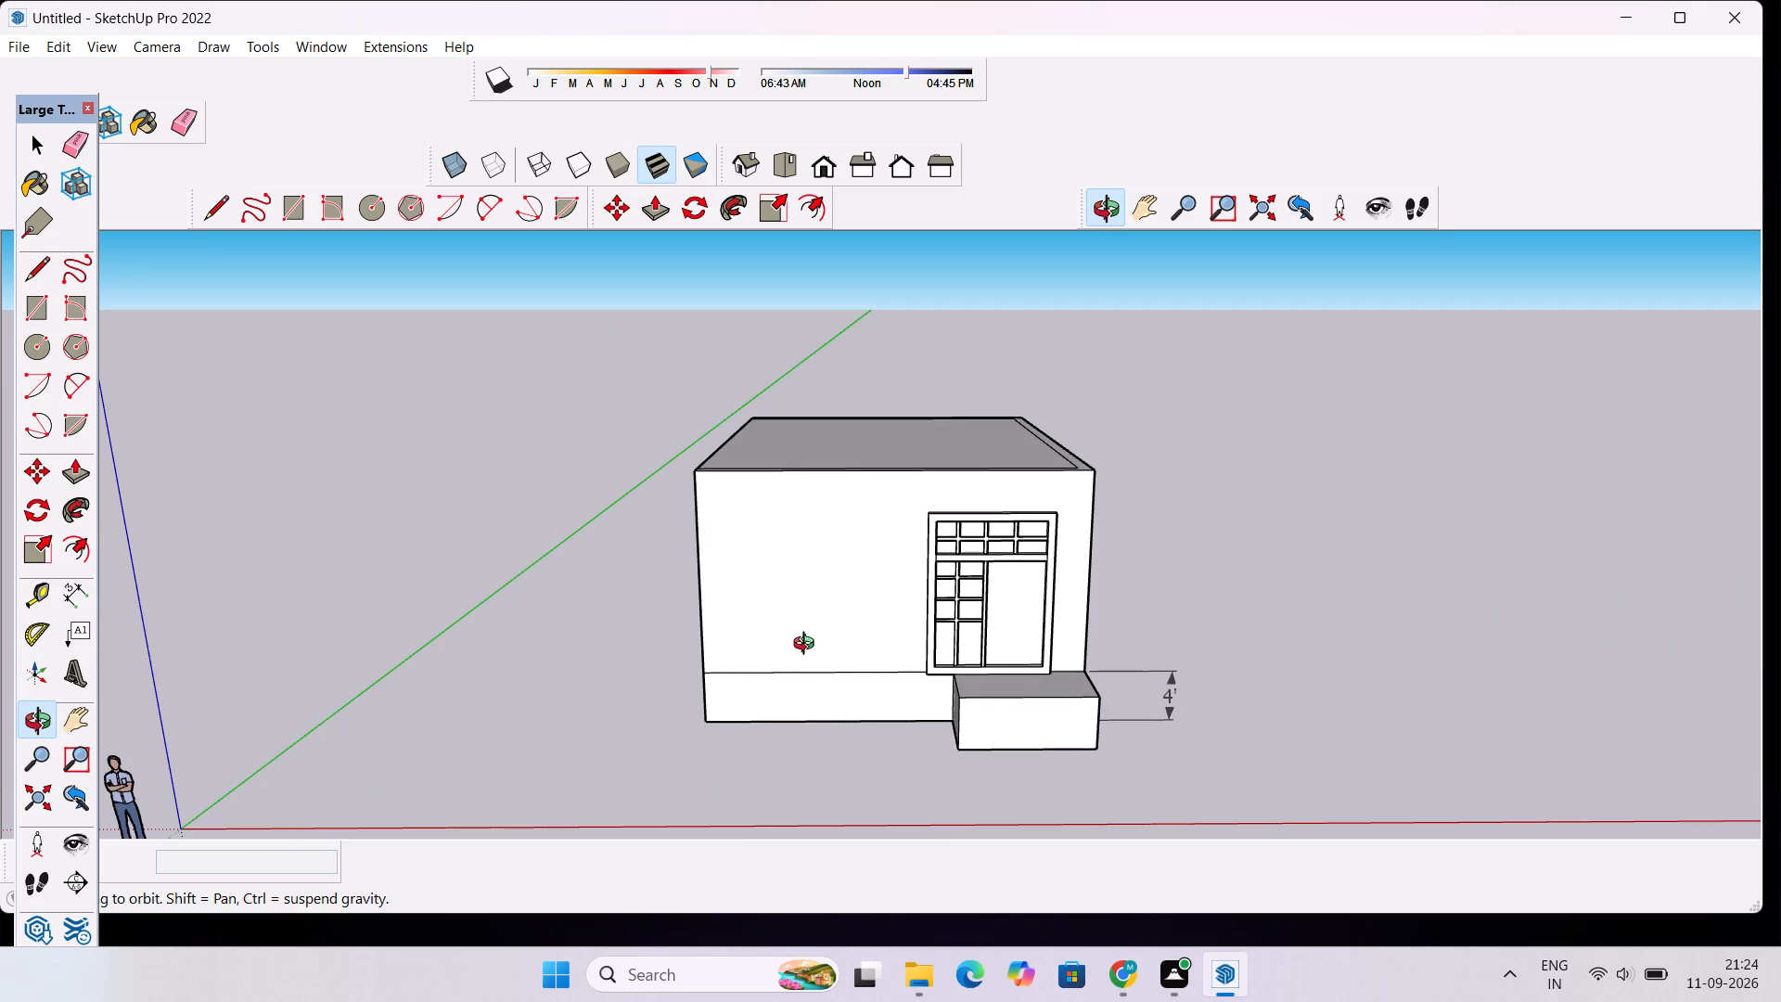
scroll(770, 571, "up", 1)
scroll(707, 486, "up", 3)
left_click_drag(712, 481, 699, 677)
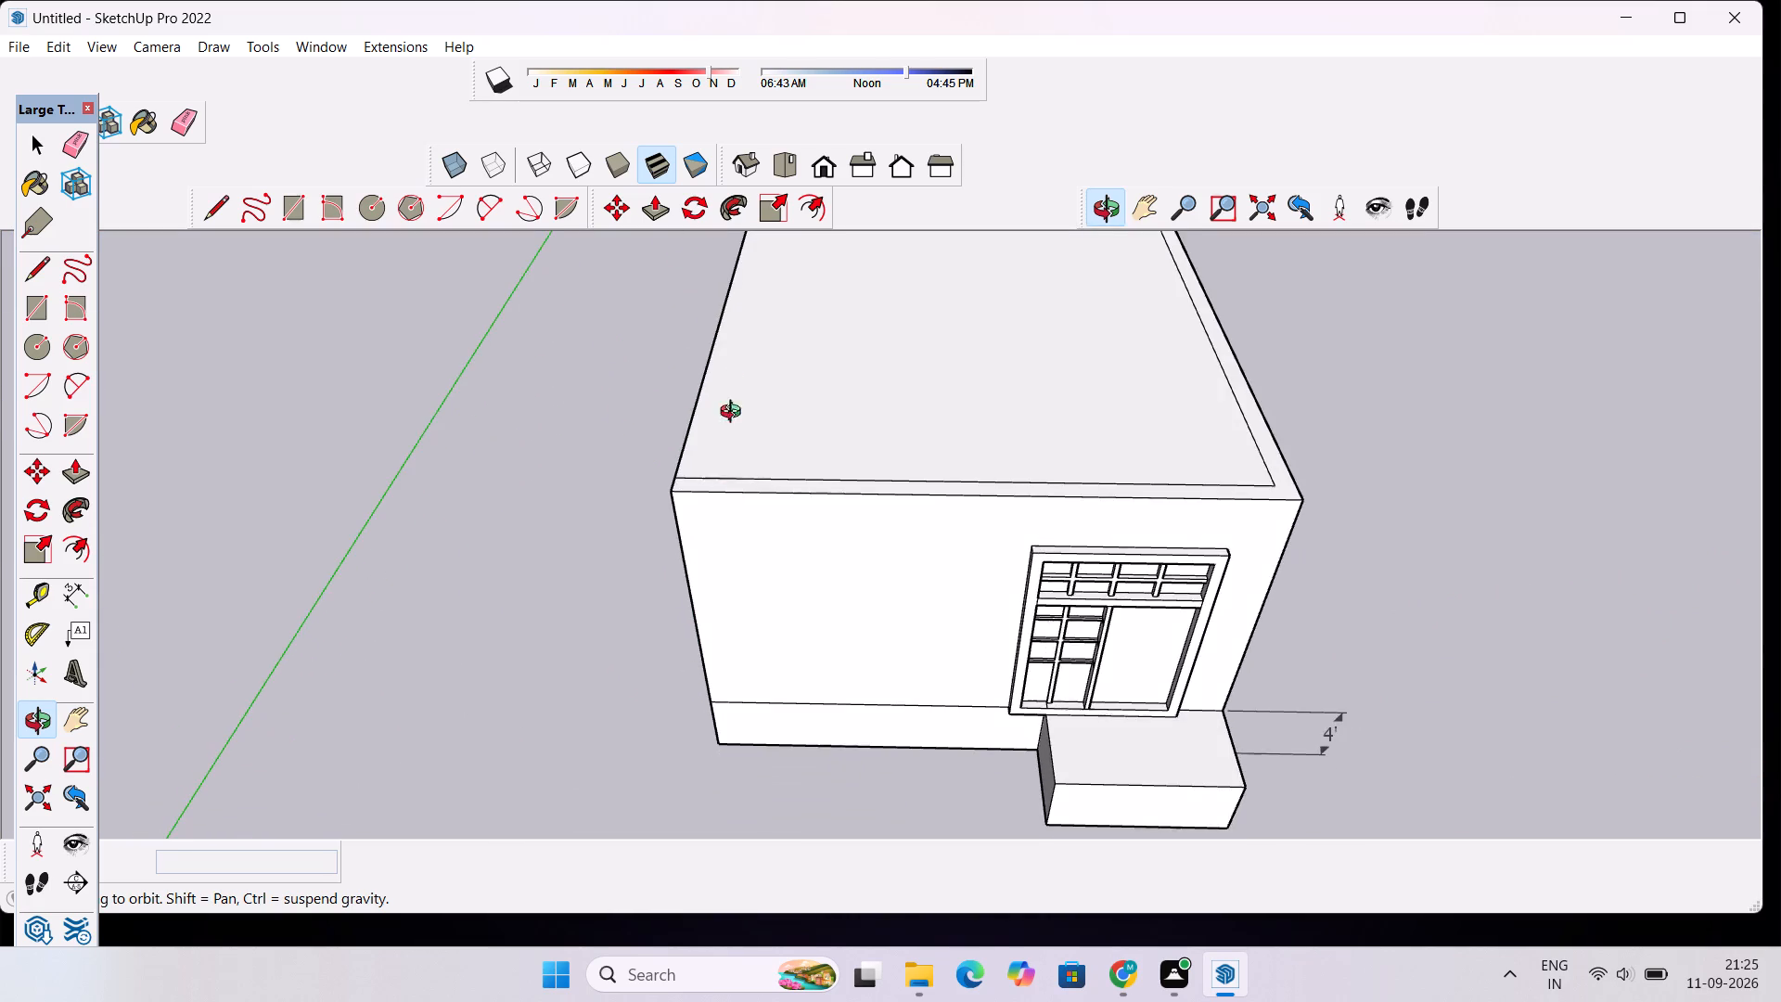
scroll(735, 378, "down", 9)
scroll(762, 276, "up", 13)
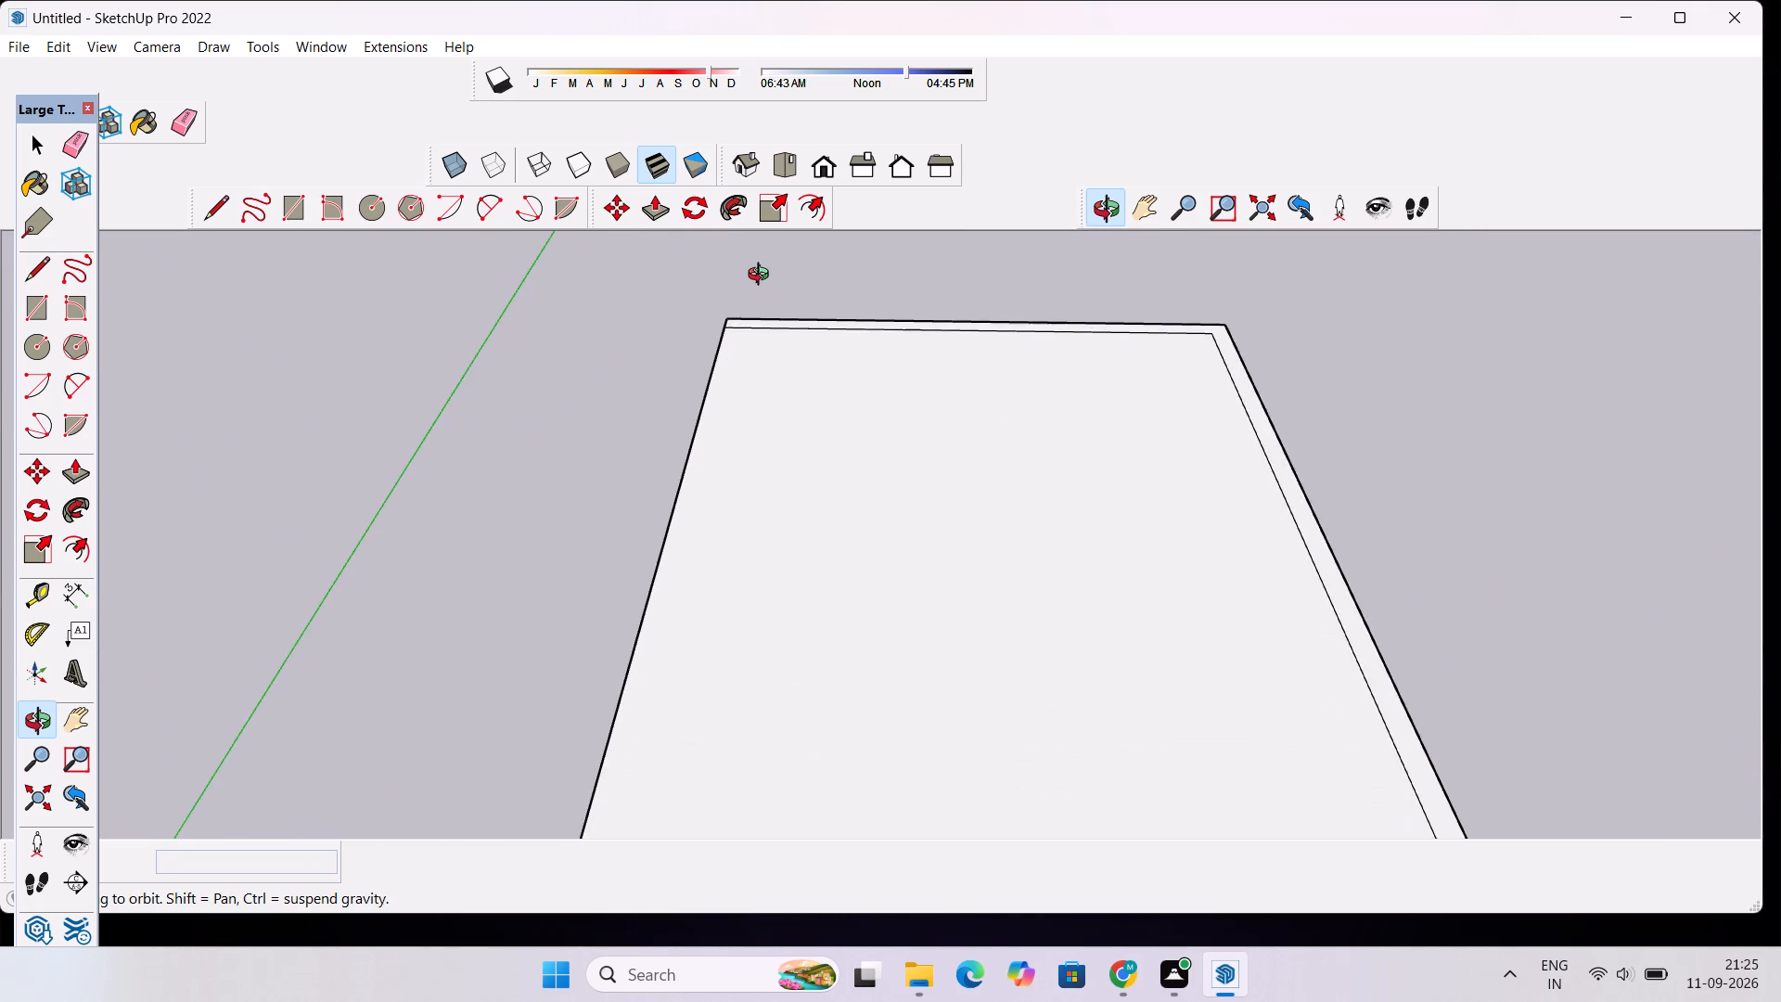
key("t")
left_click(672, 501)
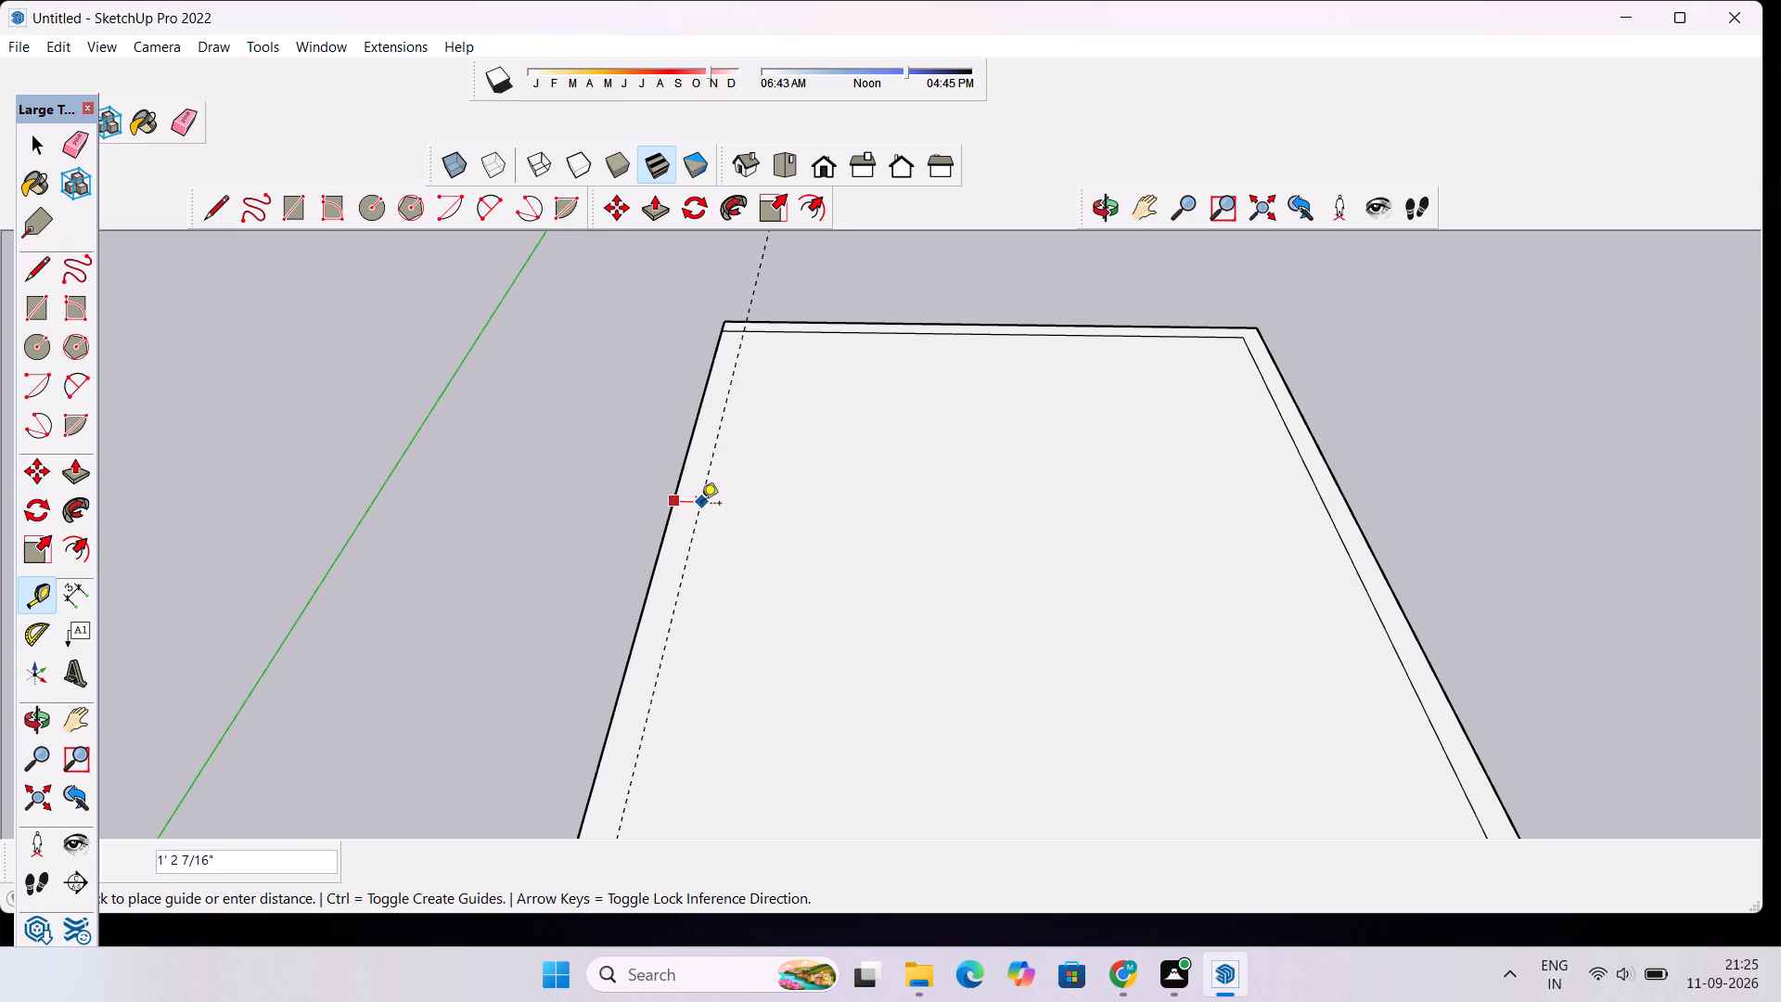
type("1'")
key("Return")
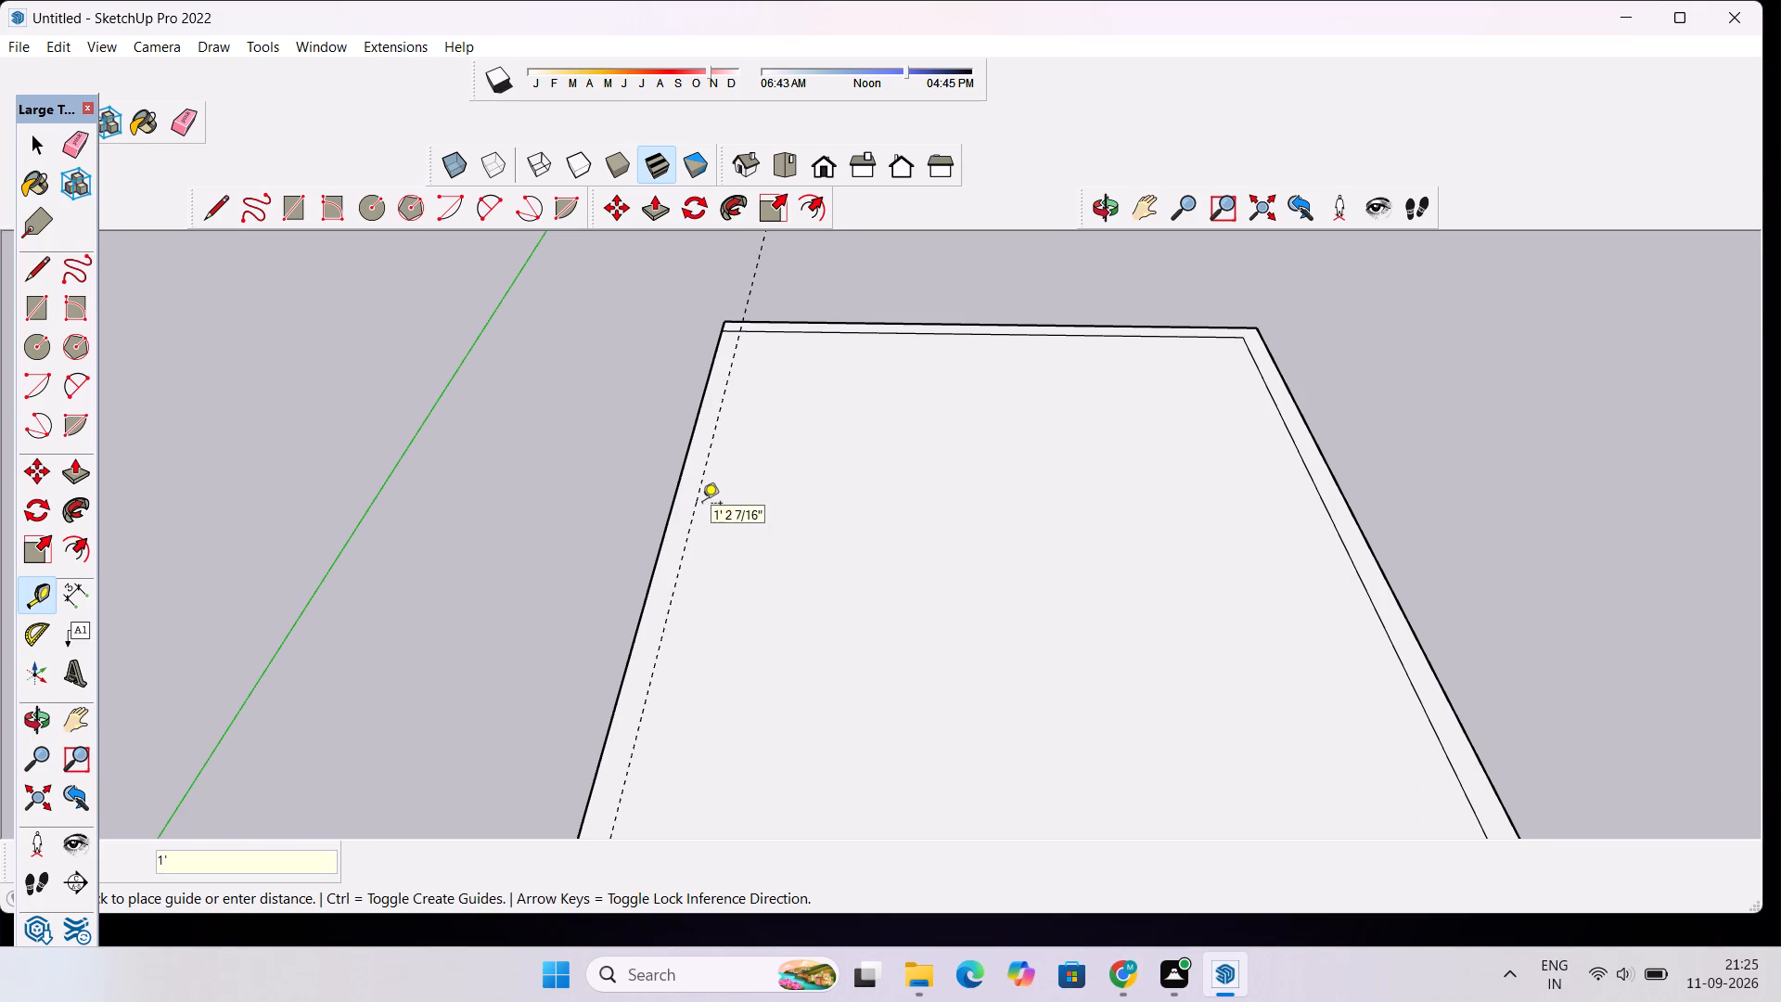
key("space")
Draw a line along the guide on the roof, from the back border line to the front border line.
key("l")
scroll(727, 351, "up", 3)
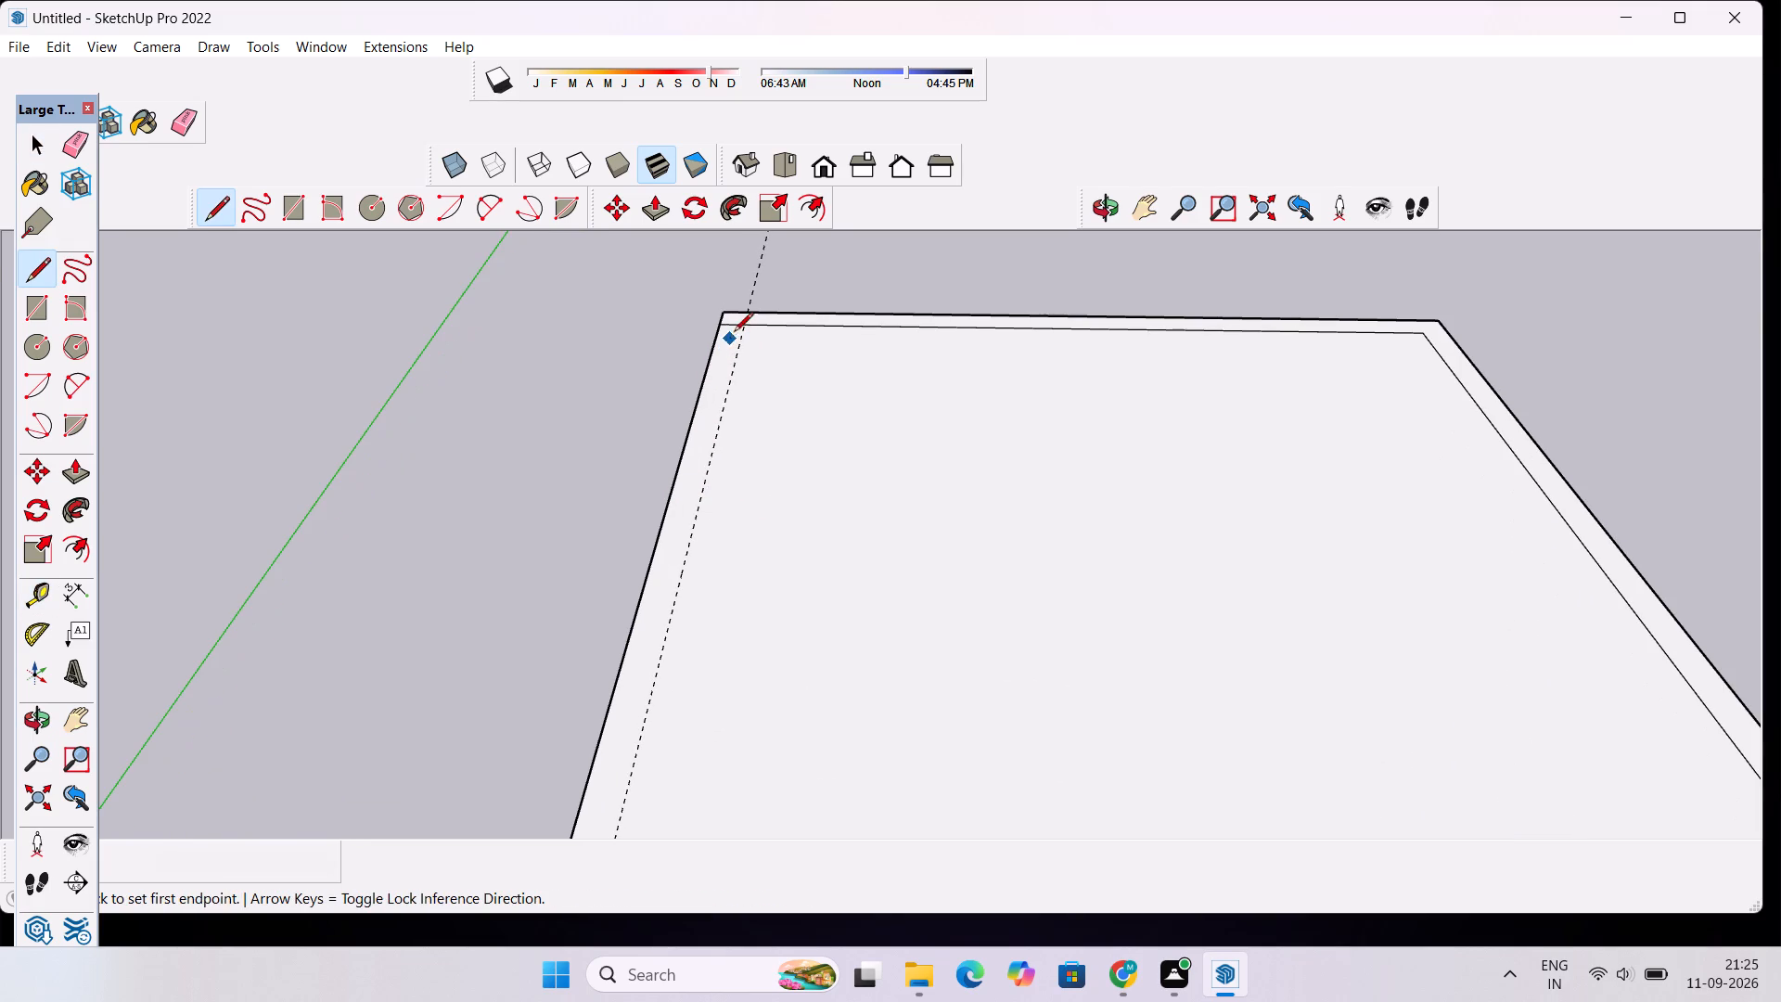
left_click(740, 327)
scroll(740, 327, "down", 13)
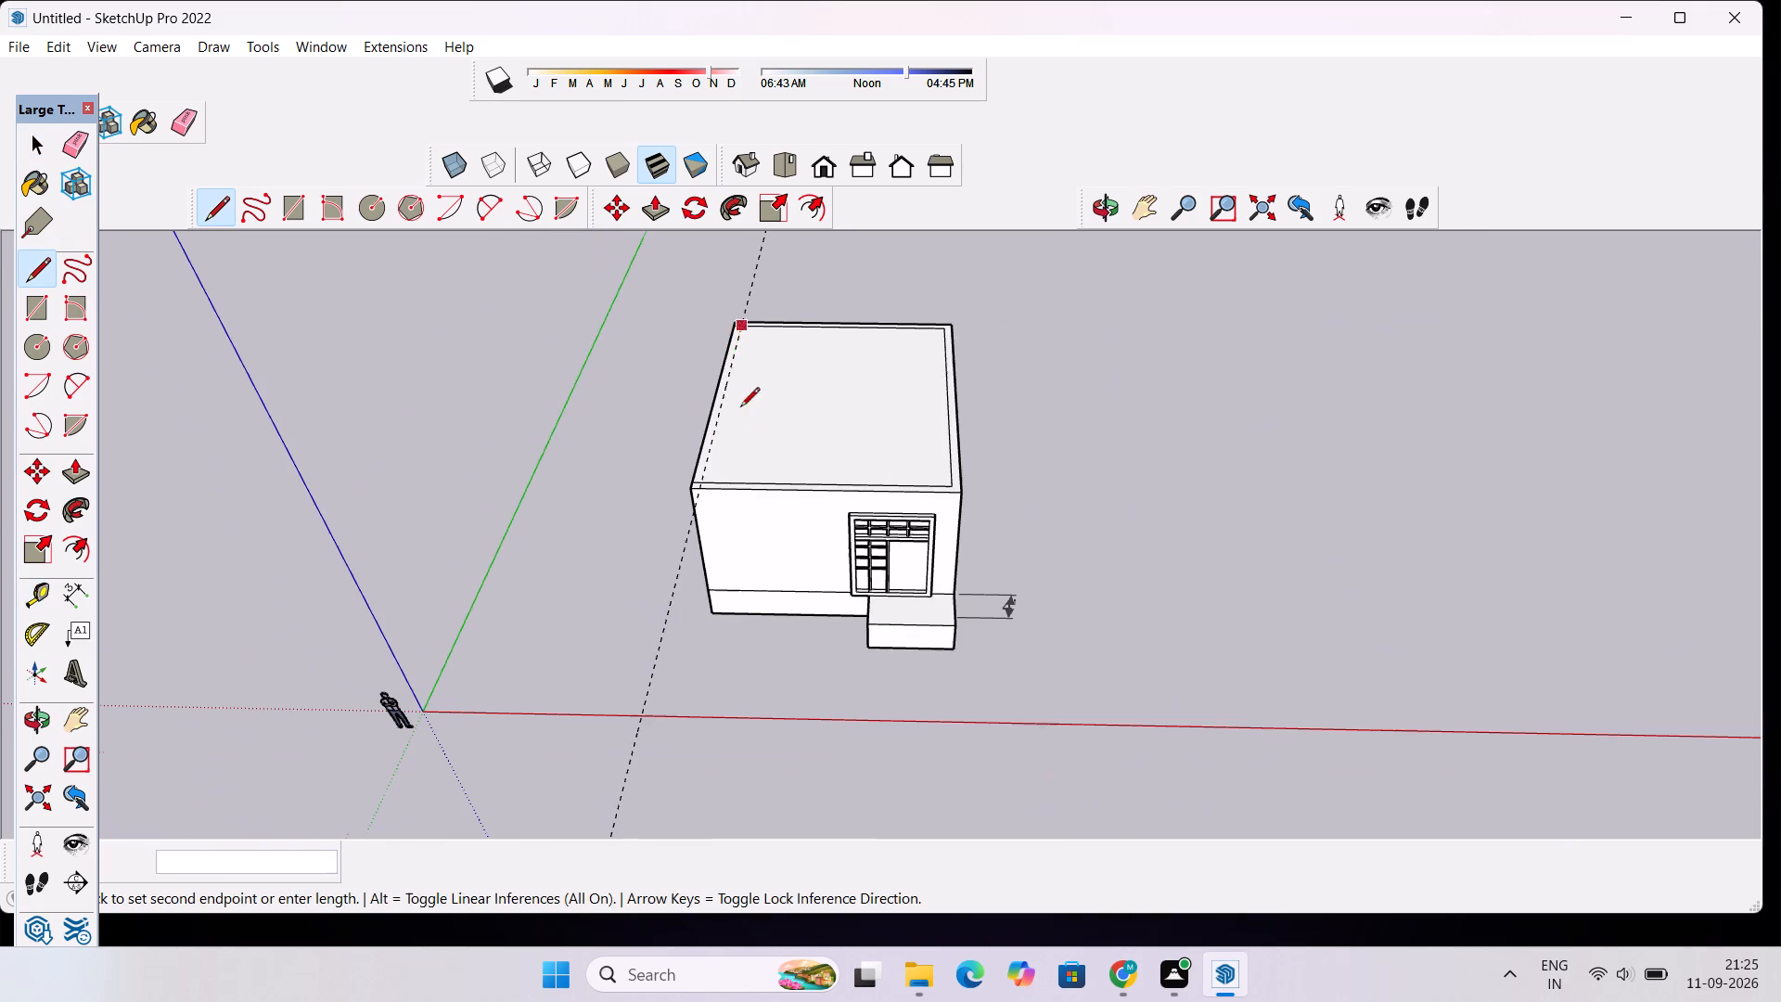
scroll(705, 503, "up", 13)
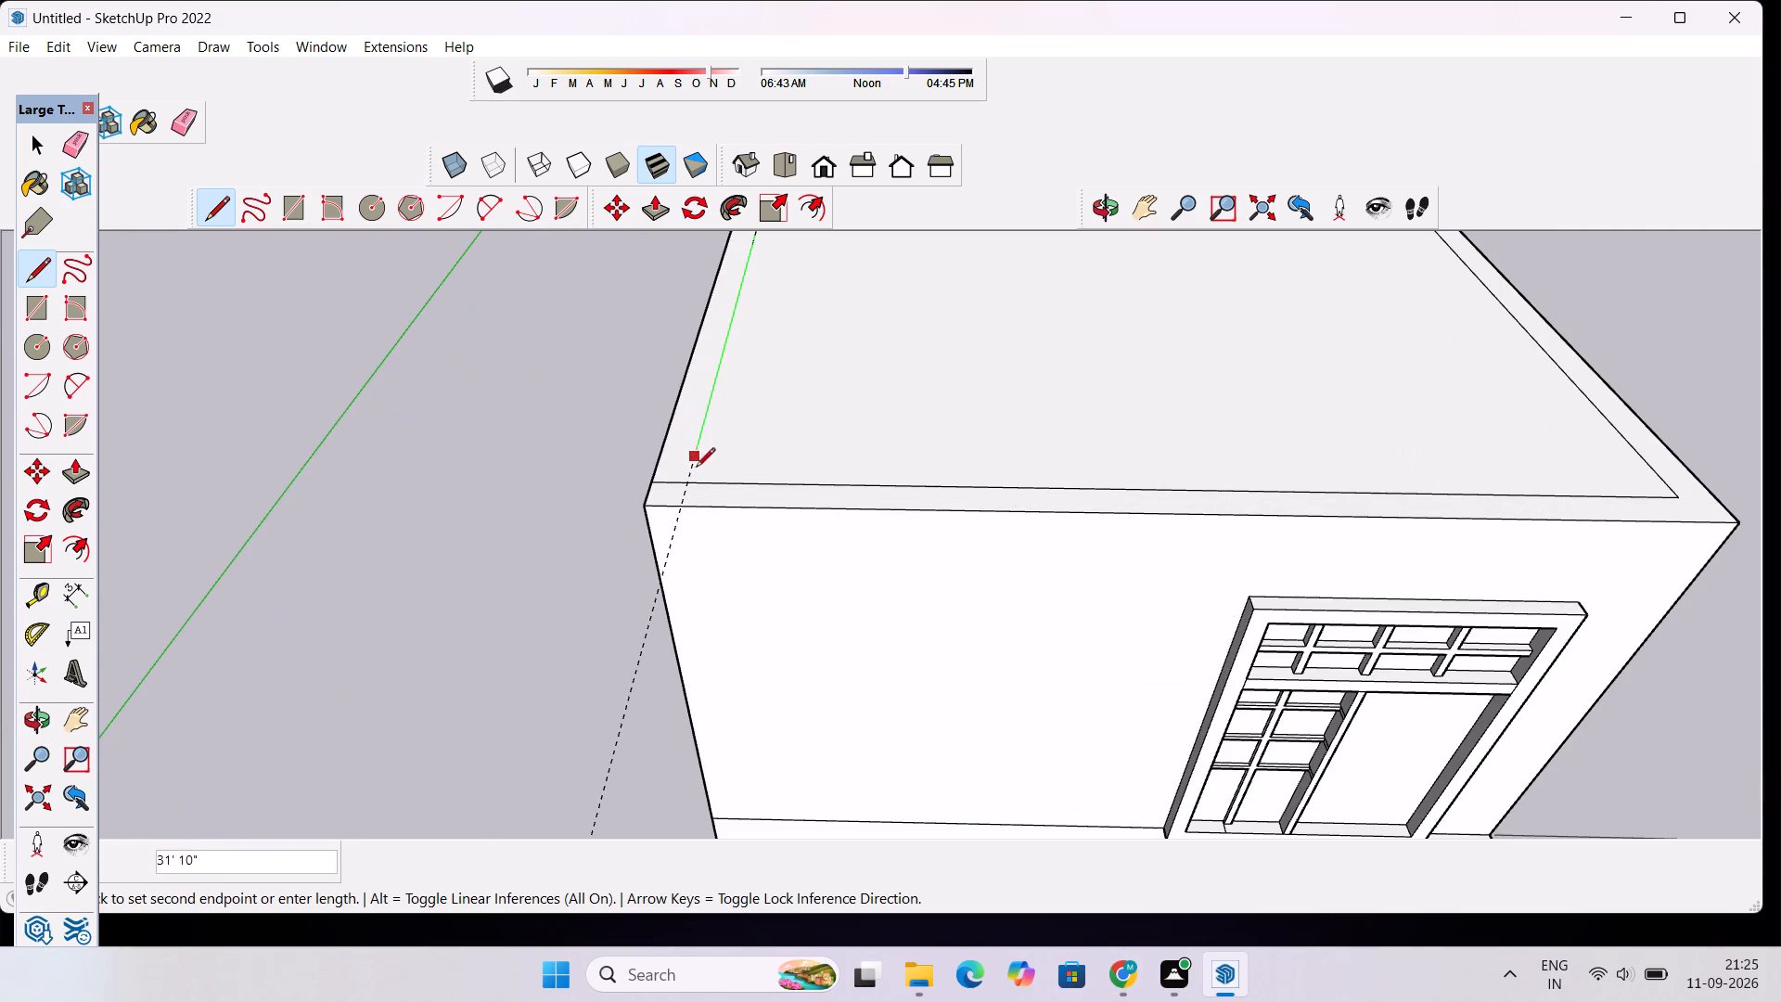
left_click(683, 484)
key("space")
Erase the guide and the leftover border-line stubs at the roof's back-left and front-left corners, leaving one continuous border face.
type("e")
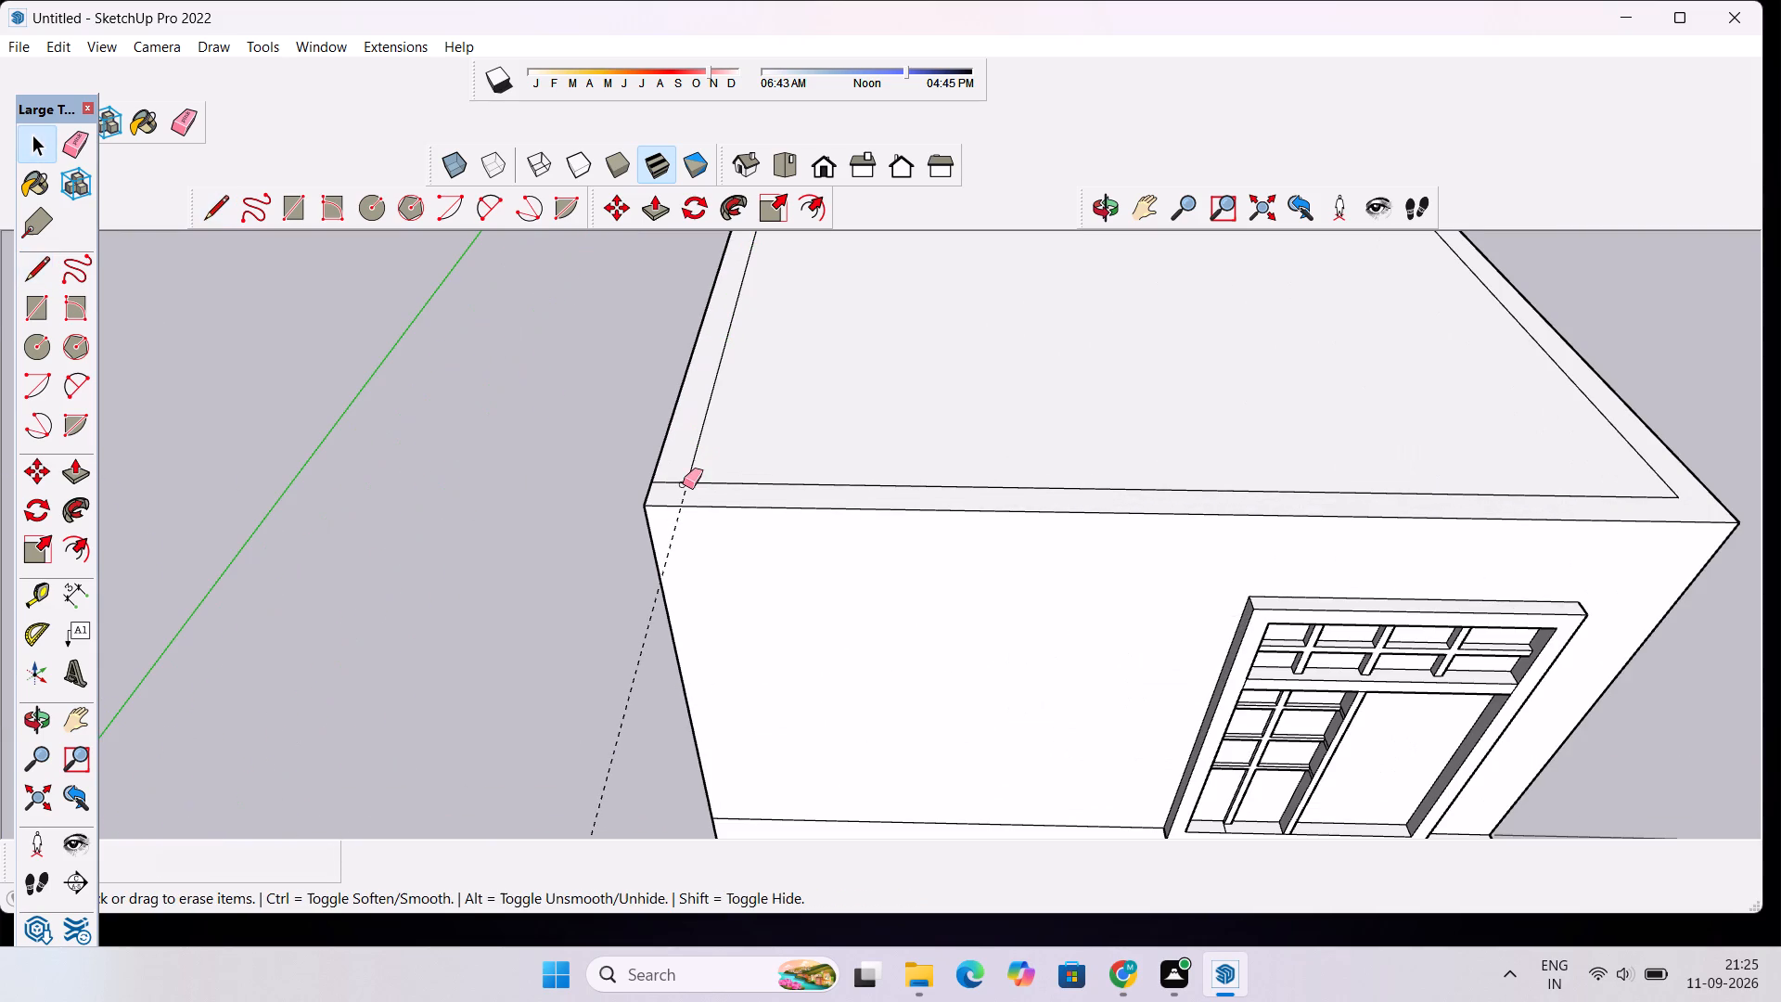
left_click_drag(625, 597, 642, 650)
scroll(643, 651, "down", 11)
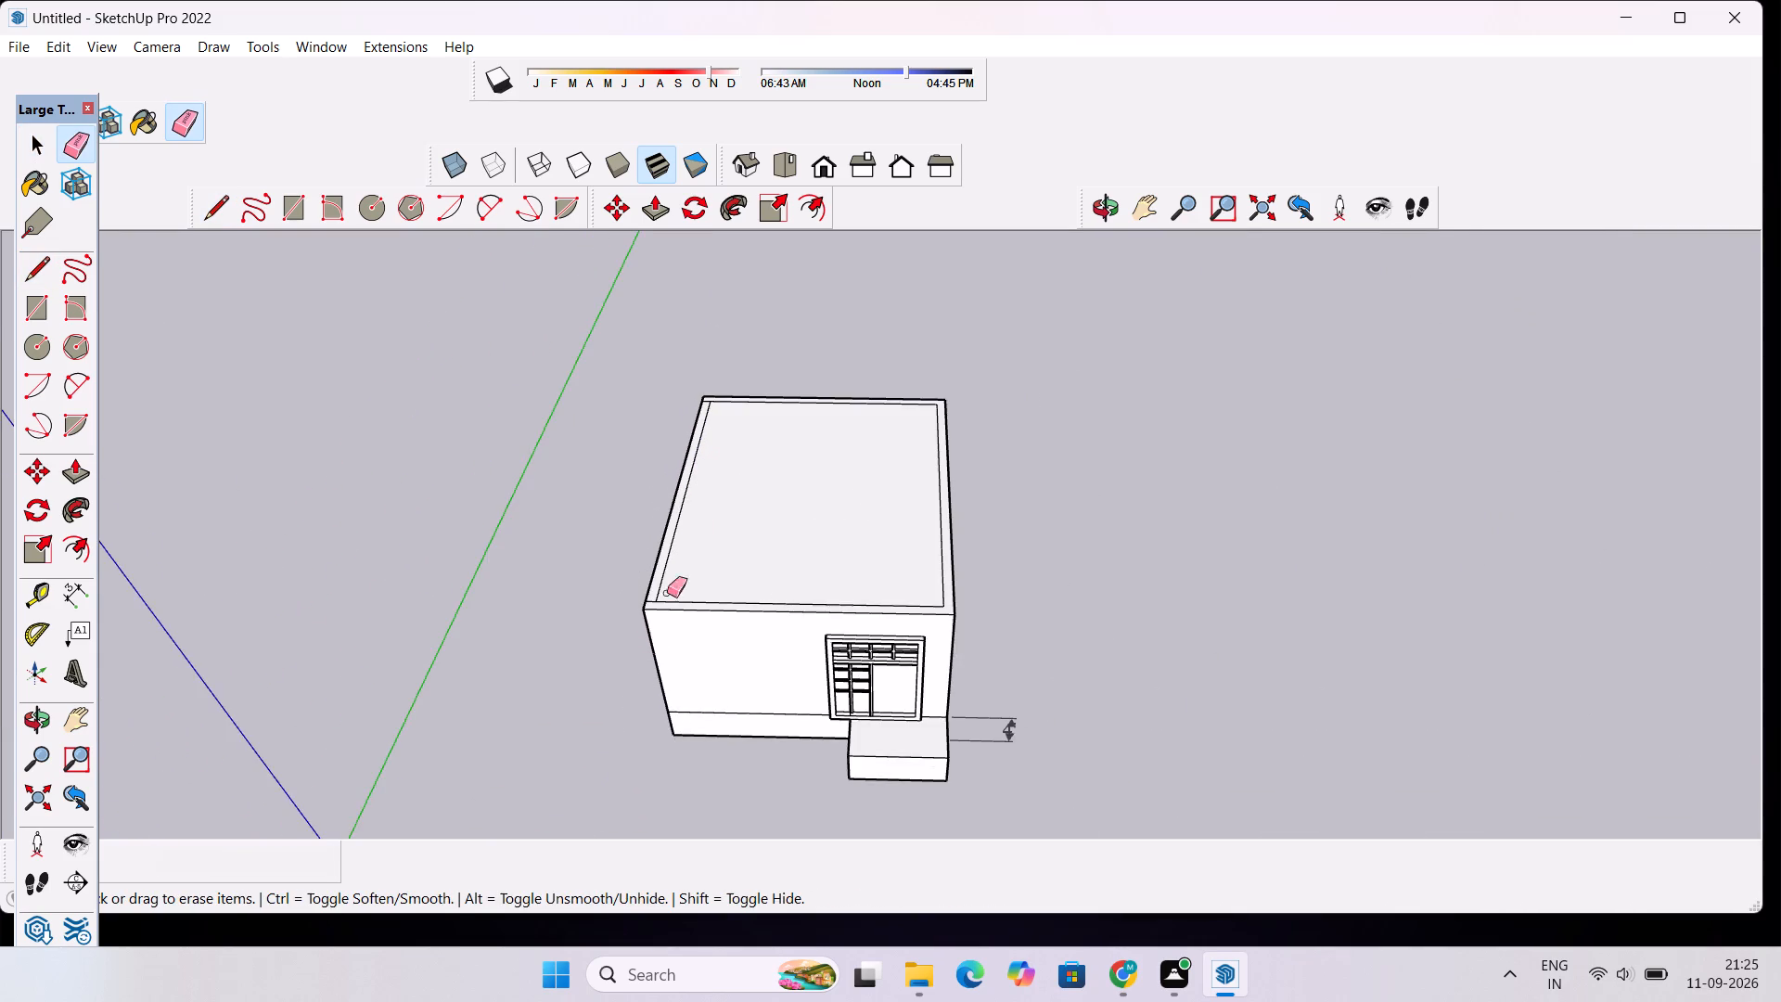
scroll(712, 385, "up", 16)
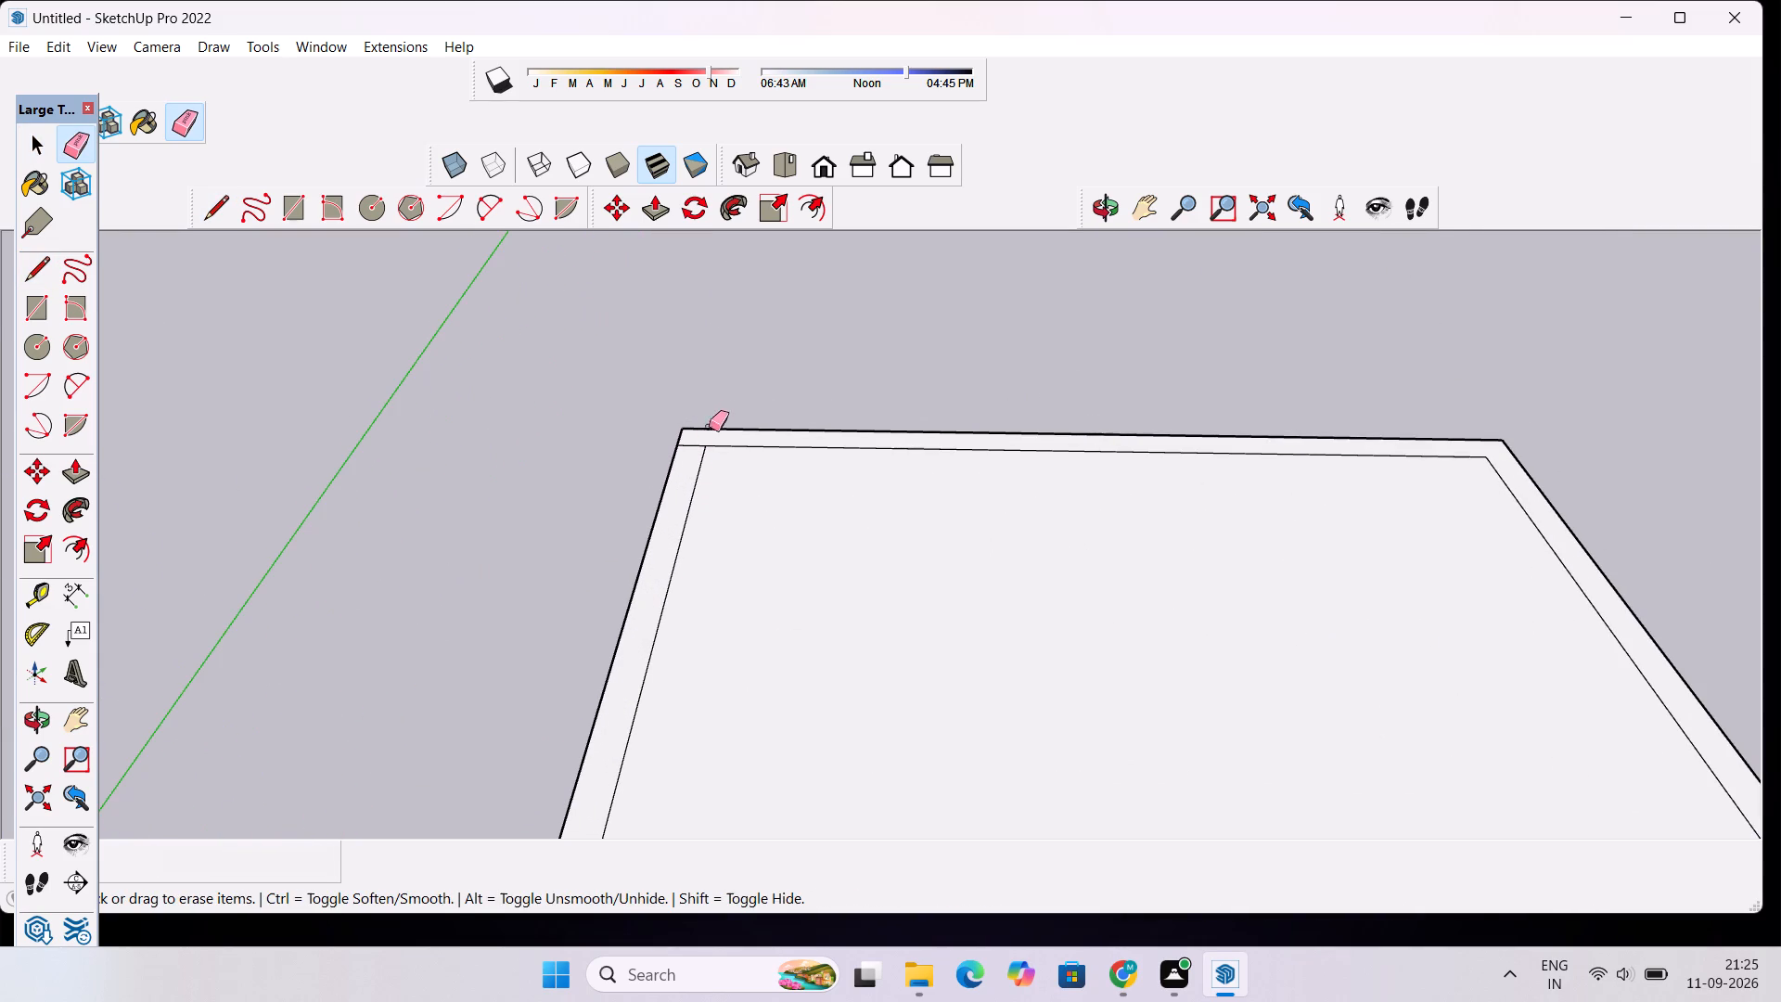
left_click(702, 440)
scroll(698, 423, "down", 17)
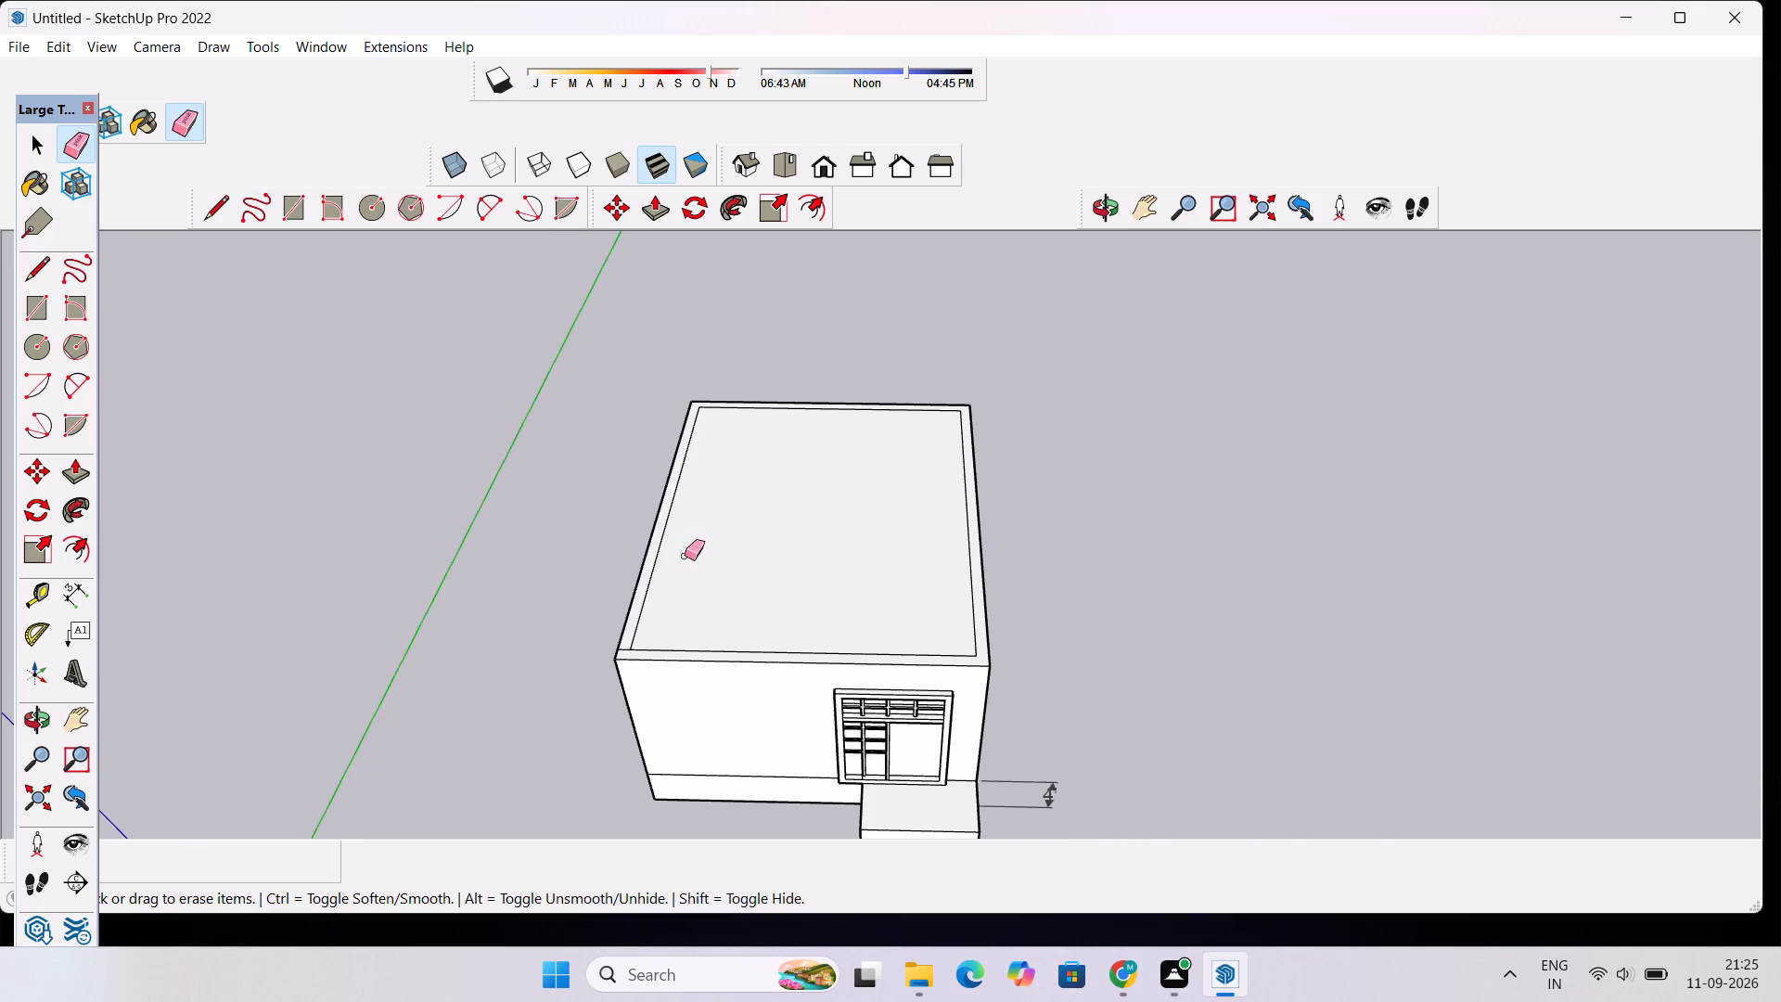
scroll(629, 604, "up", 10)
left_click_drag(645, 583, 649, 598)
scroll(651, 599, "down", 5)
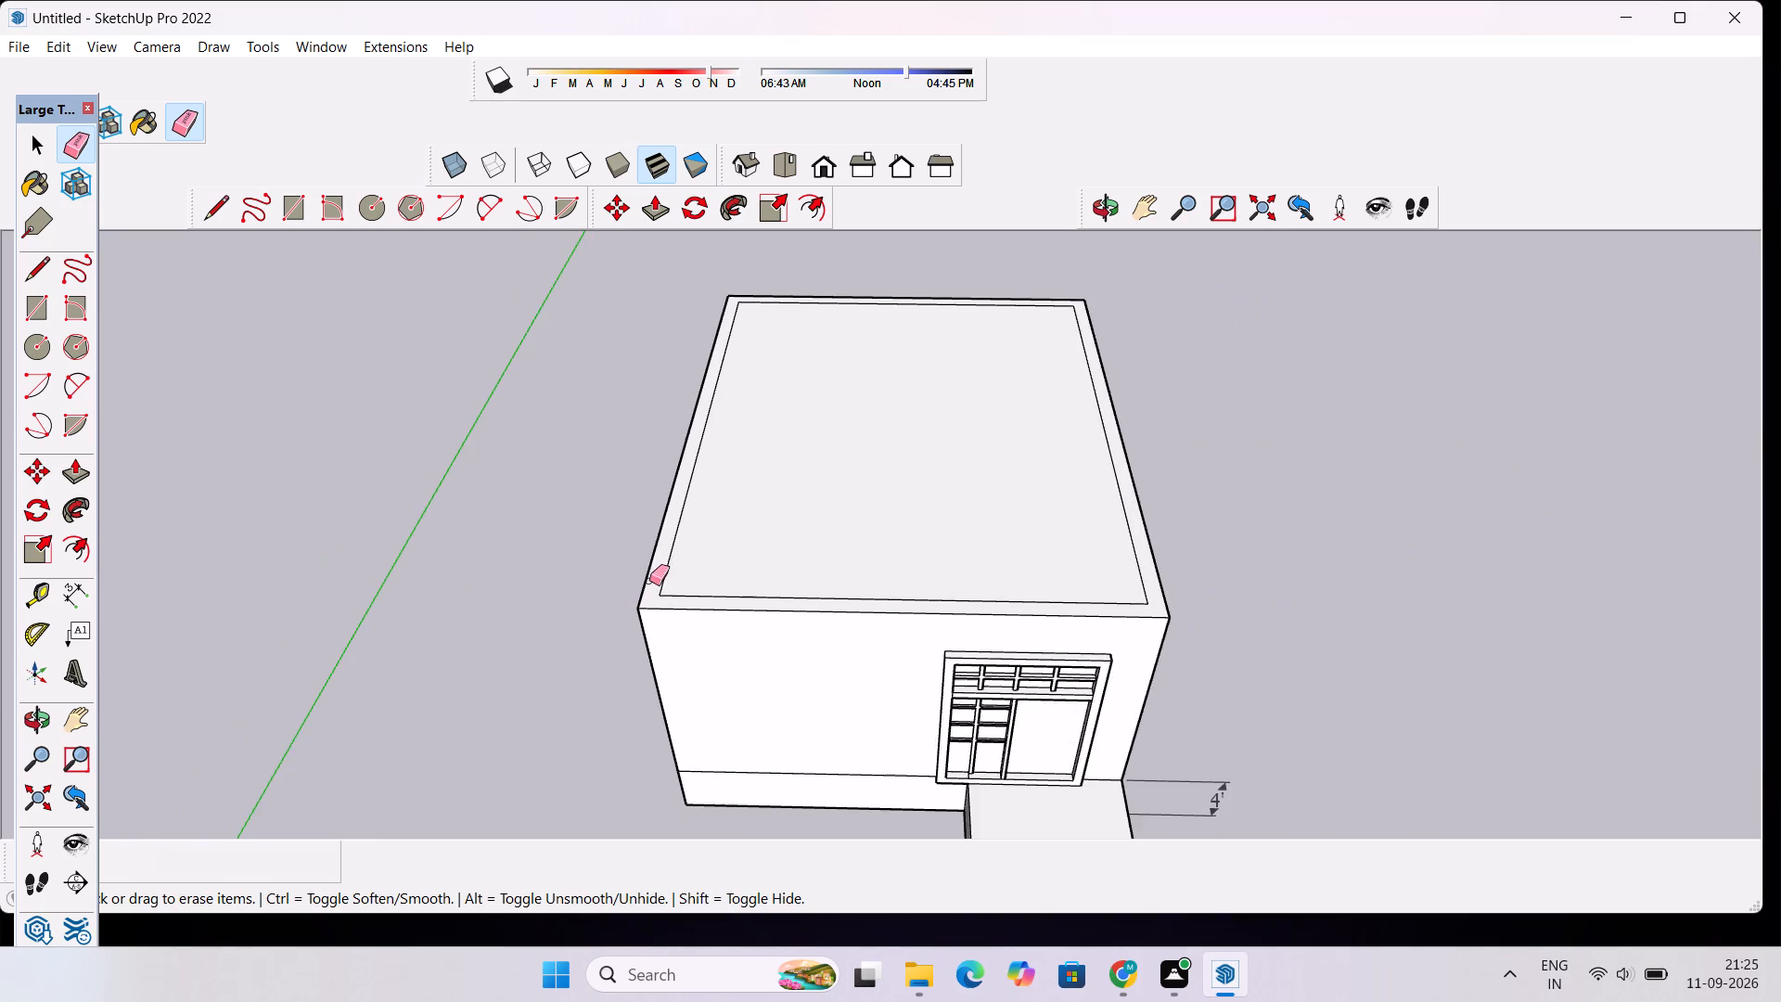
scroll(655, 563, "down", 2)
key("space")
Push/Pull the roof's border face upward 3.5' to form a parapet around the roof.
scroll(654, 550, "down", 9)
scroll(782, 433, "up", 3)
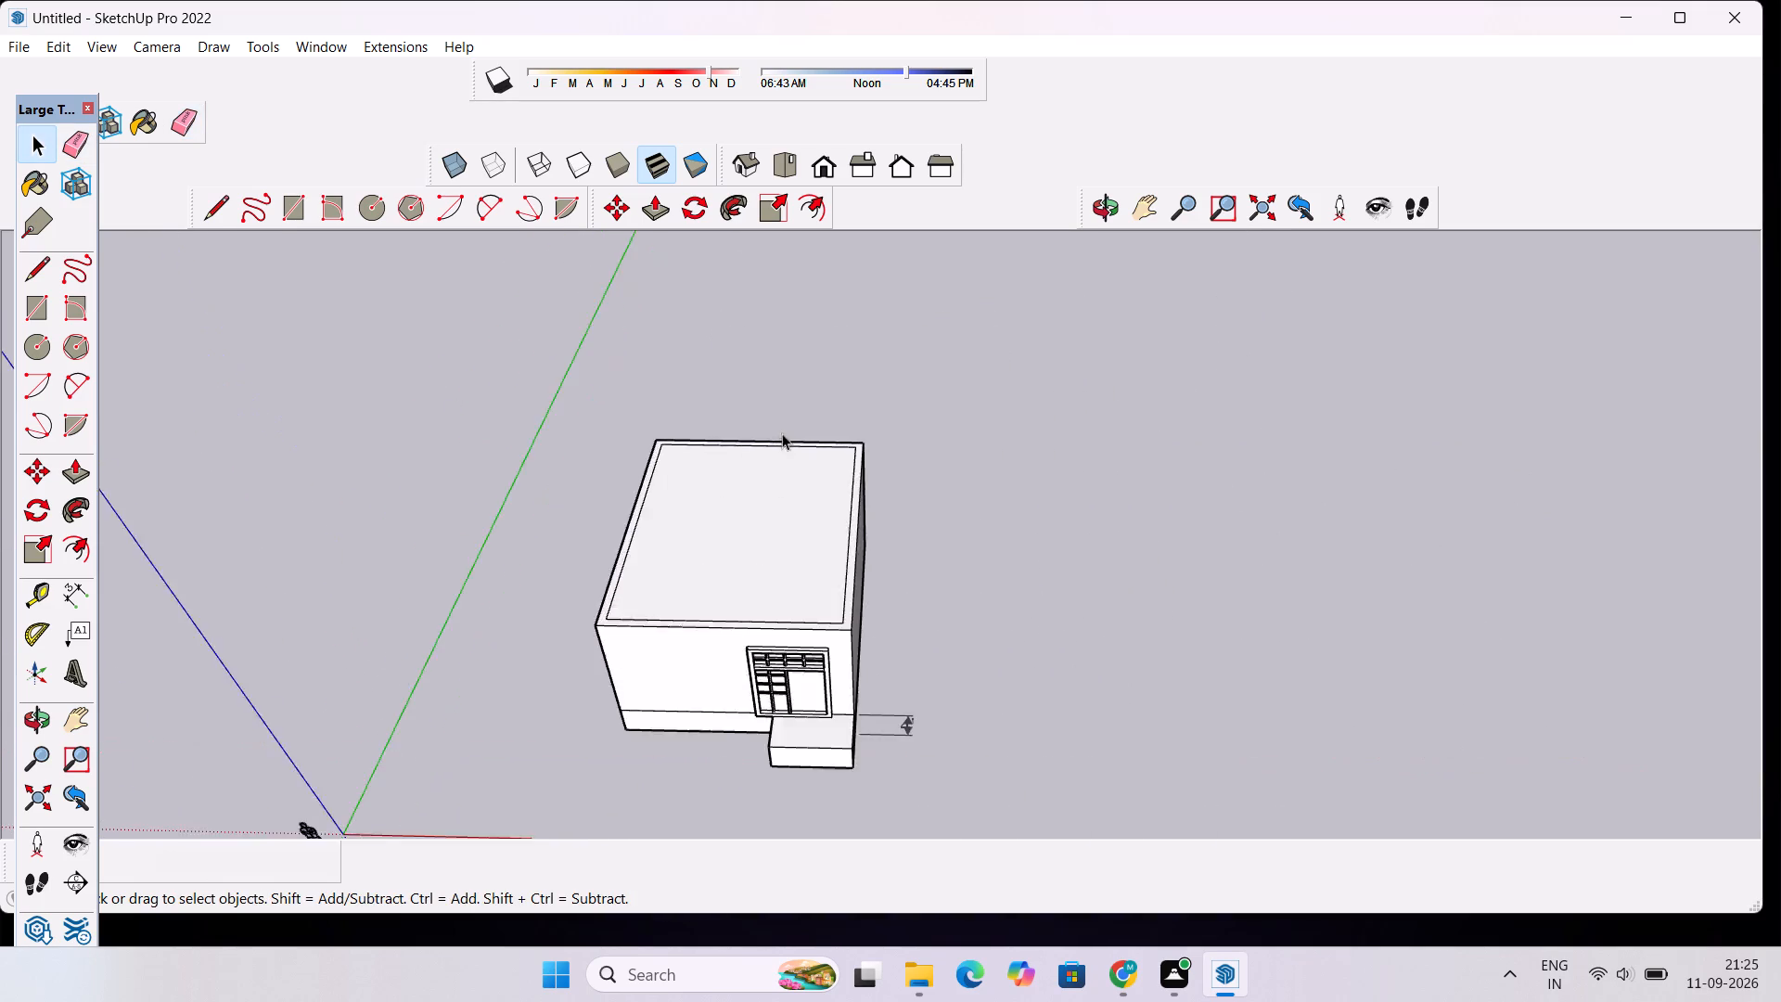
scroll(782, 433, "up", 16)
left_click(825, 458)
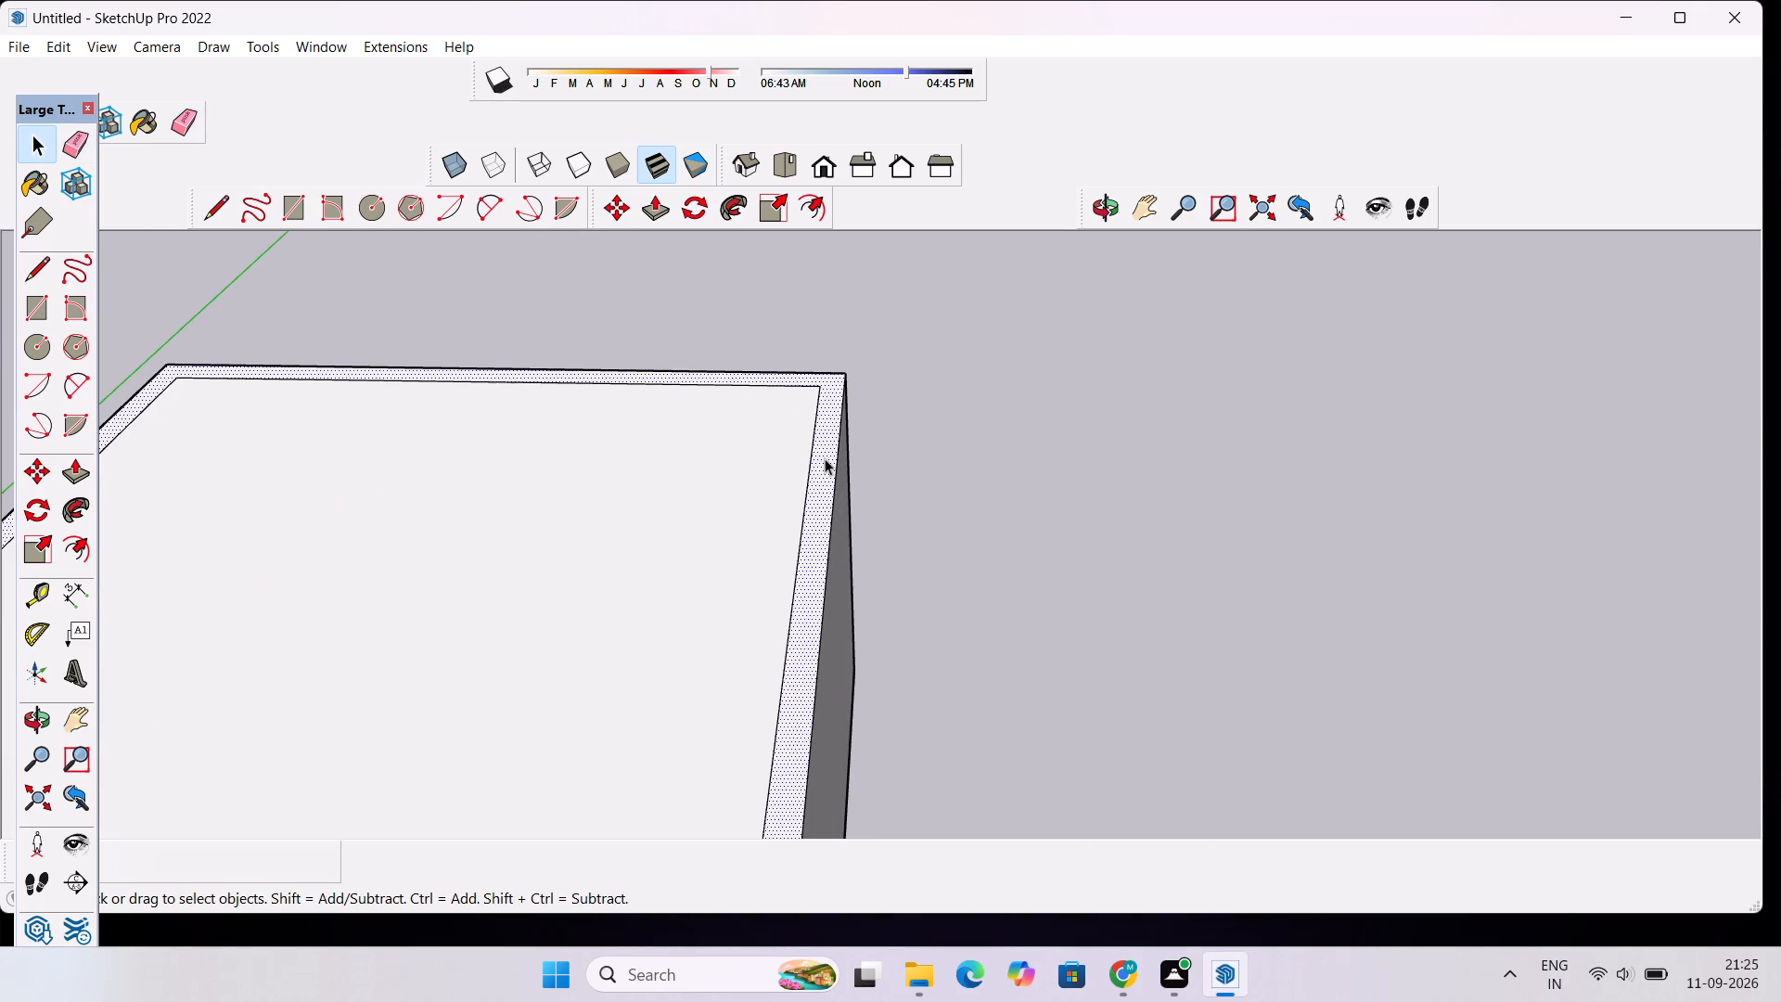
key("p")
left_click(825, 458)
scroll(824, 442, "down", 1)
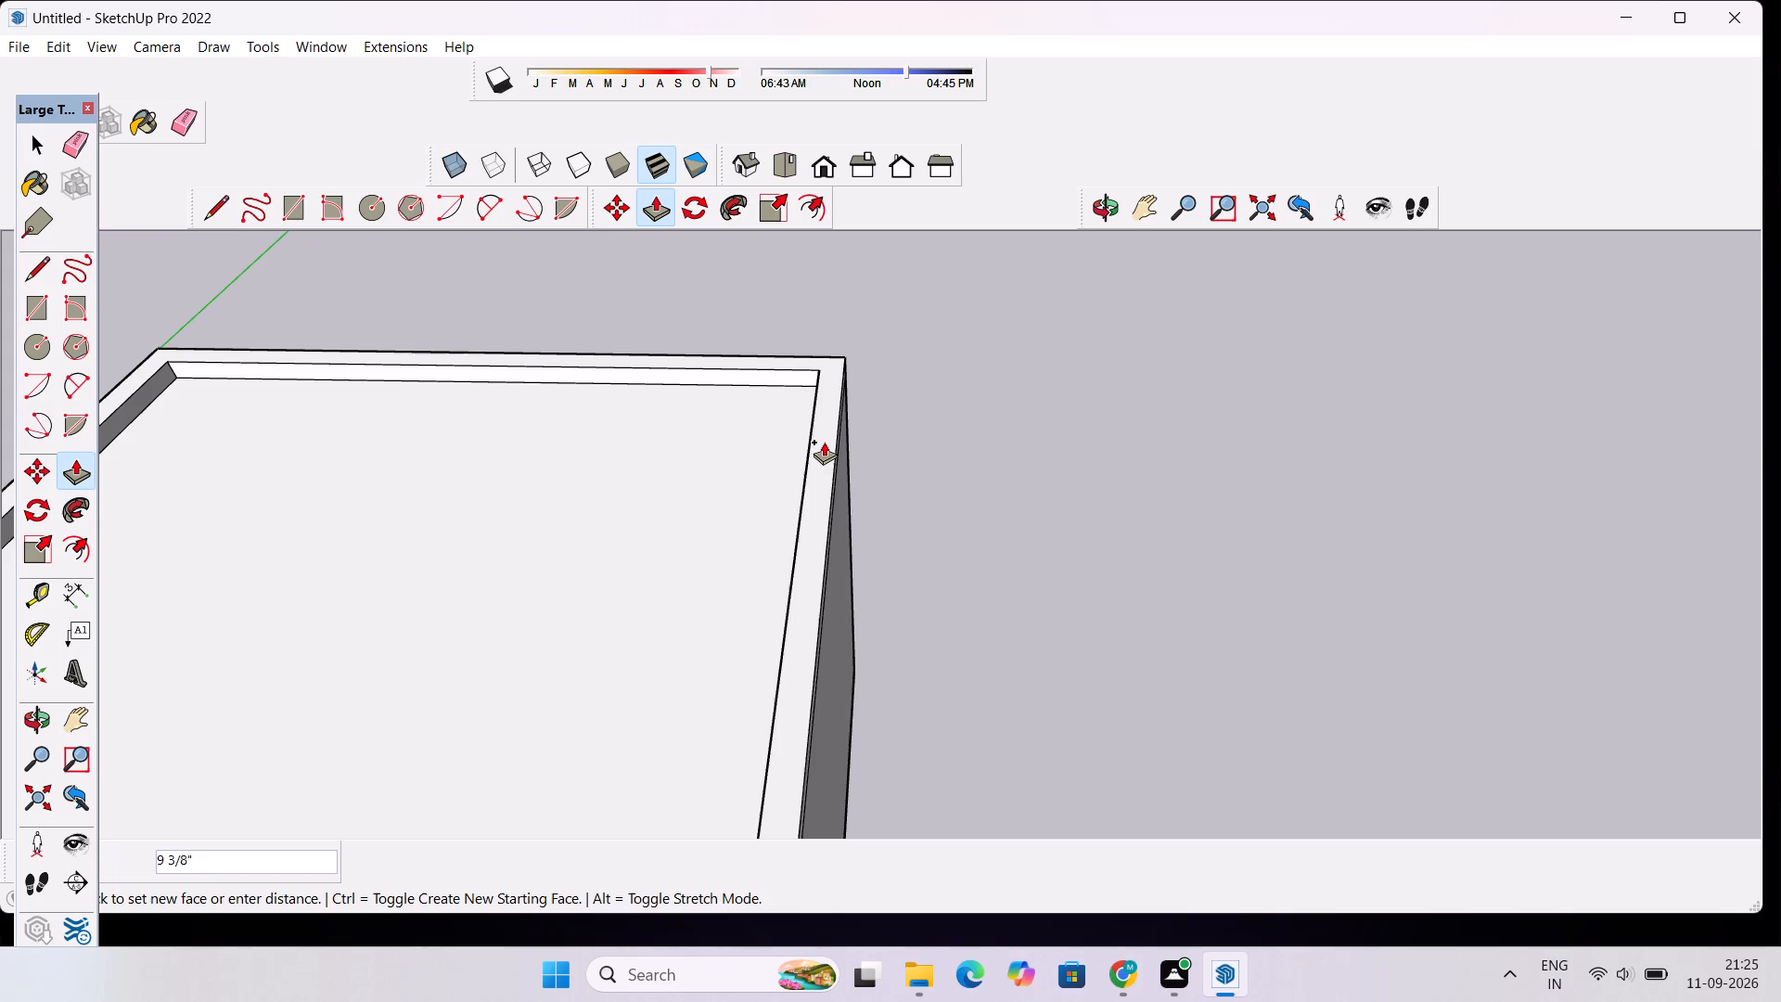
scroll(824, 442, "down", 13)
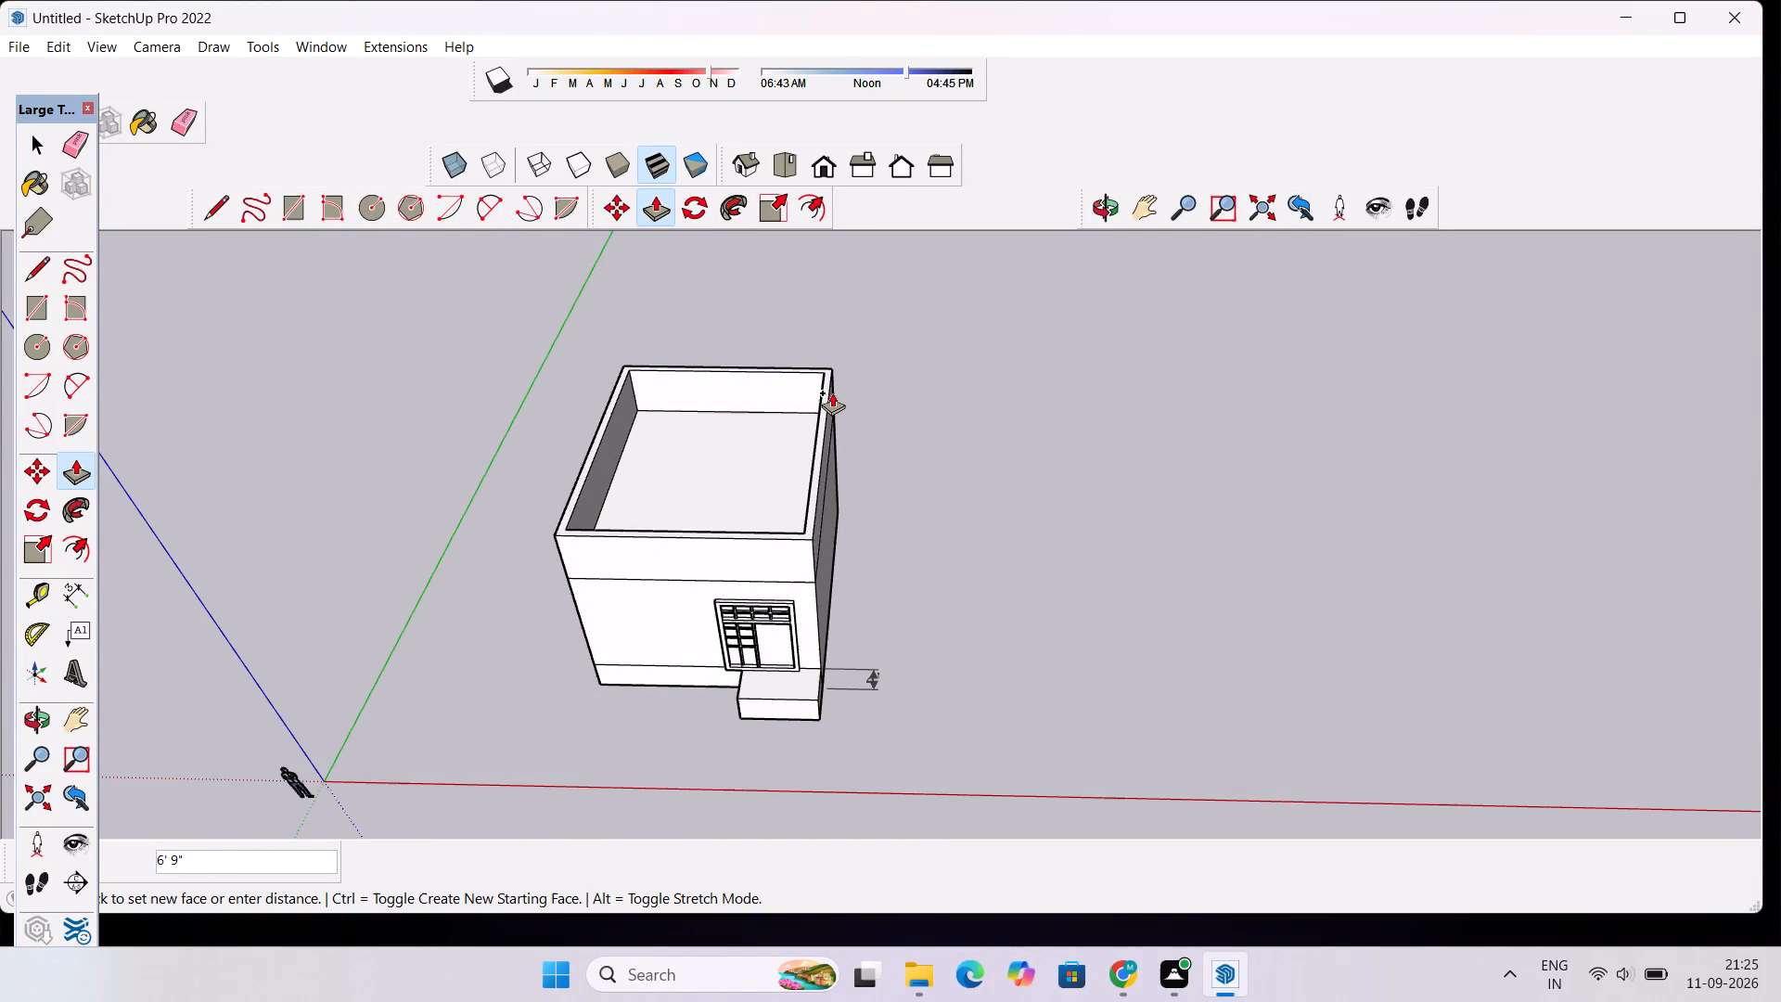
type("3.5'")
key("Return")
Examine the raised parapet and the front wall from the front and from the front-right corner.
scroll(833, 384, "down", 4)
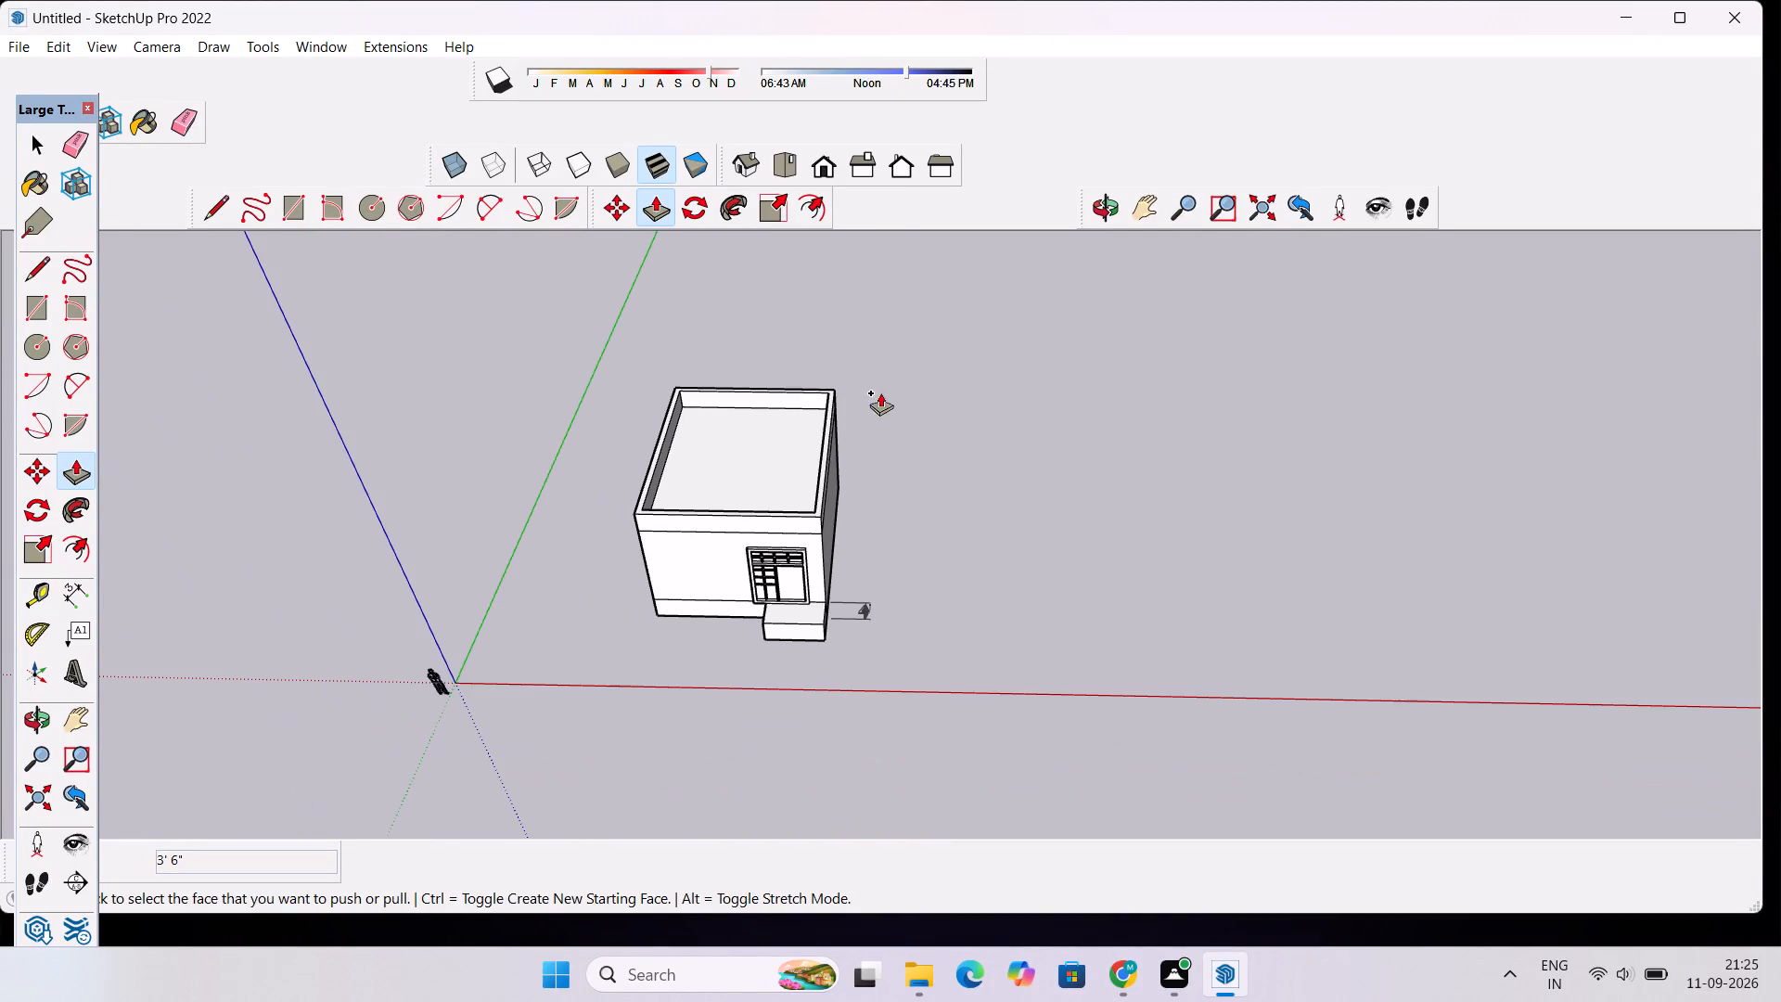
left_click(1102, 194)
left_click_drag(879, 492, 854, 341)
scroll(780, 469, "up", 10)
left_click_drag(705, 550, 715, 467)
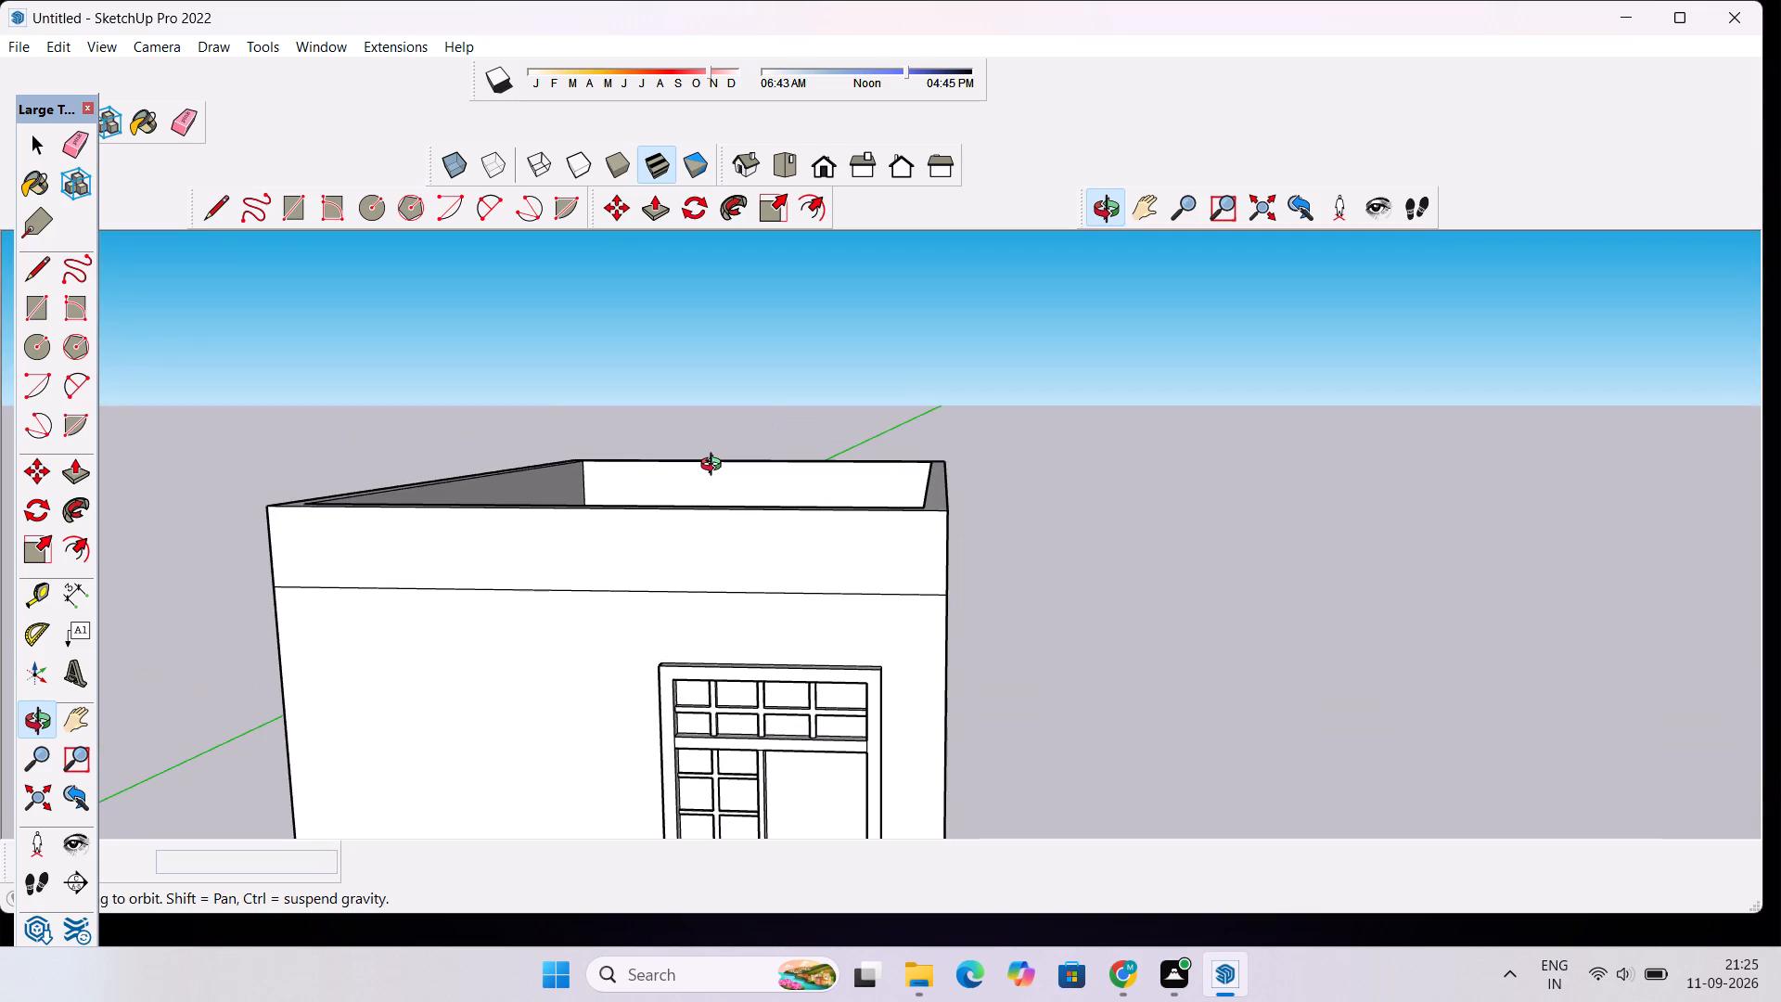
left_click_drag(958, 564, 806, 543)
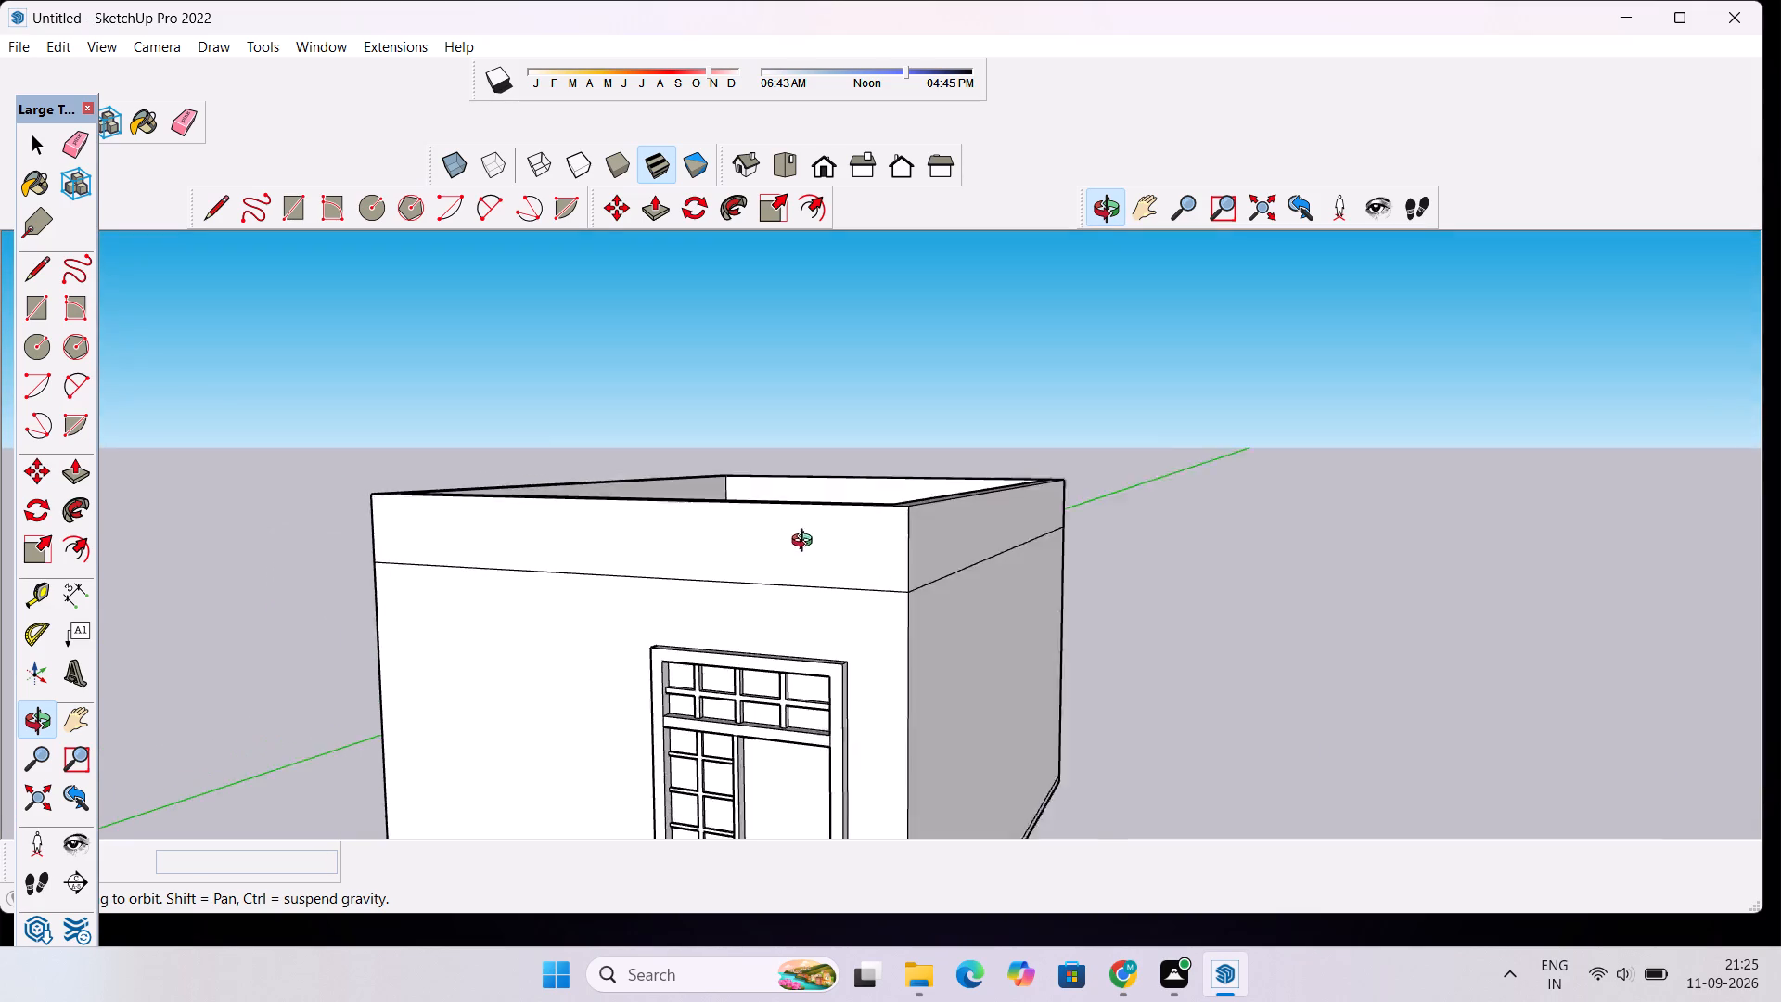
left_click_drag(806, 543, 759, 540)
scroll(740, 562, "up", 3)
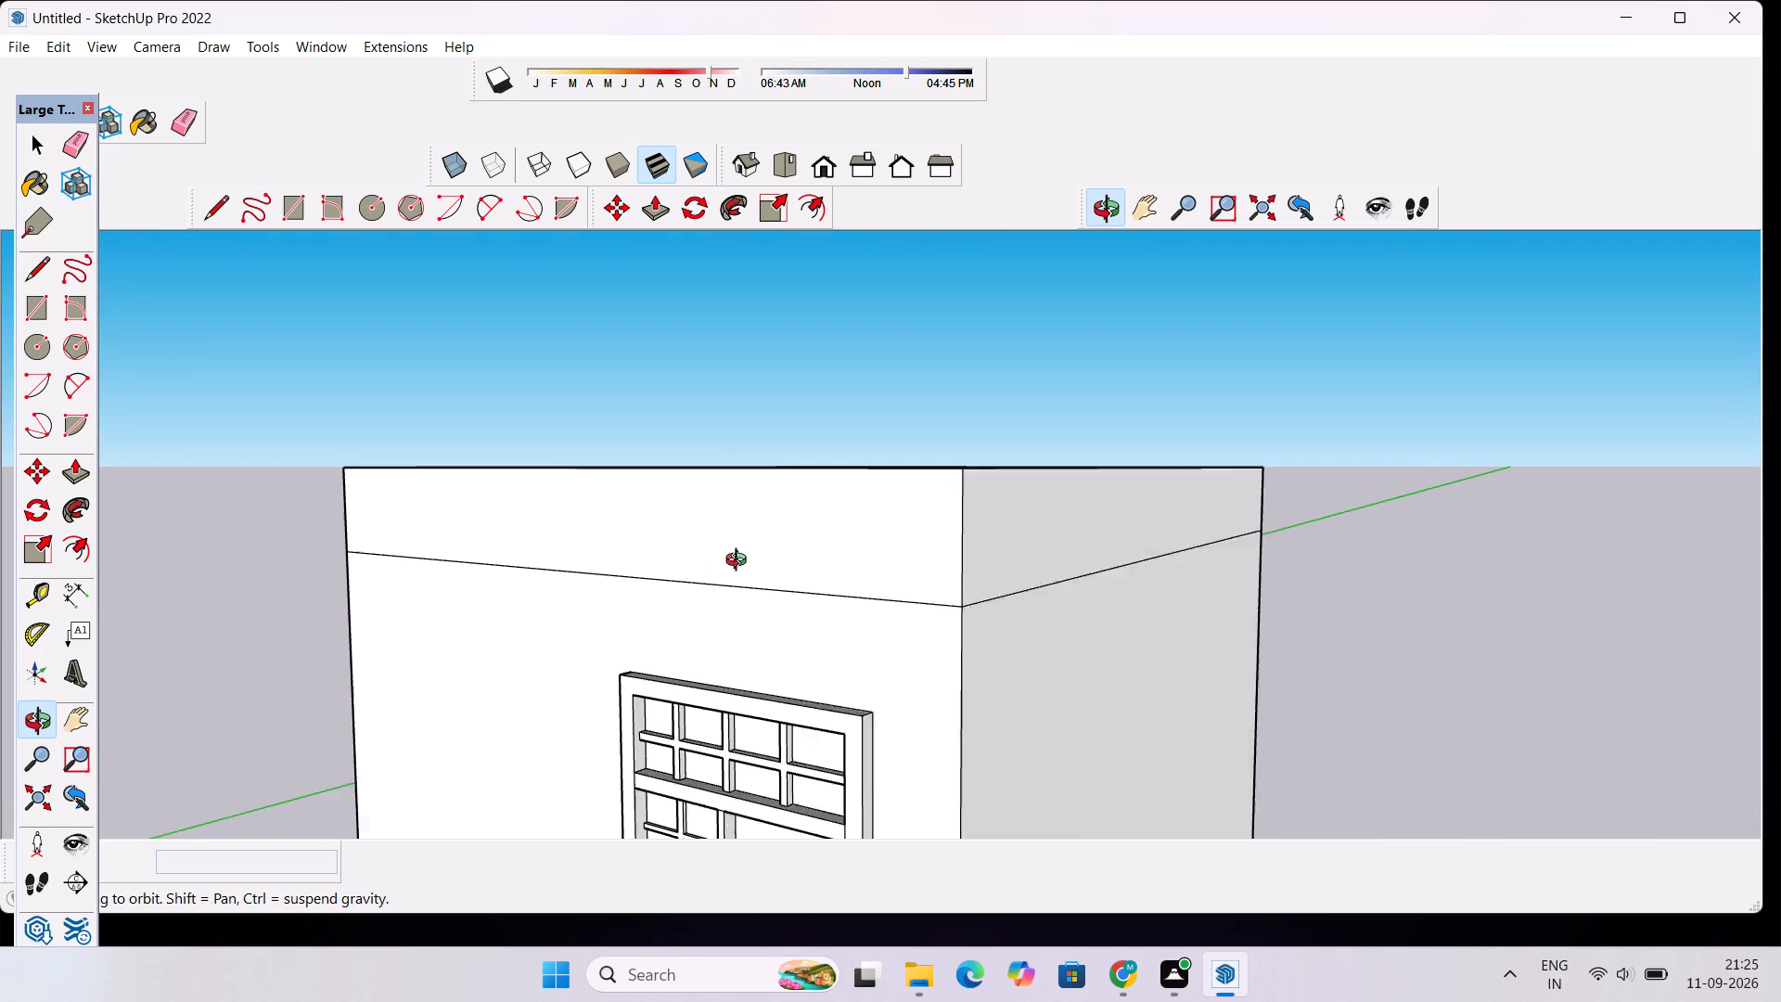
scroll(740, 562, "up", 2)
left_click_drag(597, 569, 697, 576)
scroll(619, 538, "down", 3)
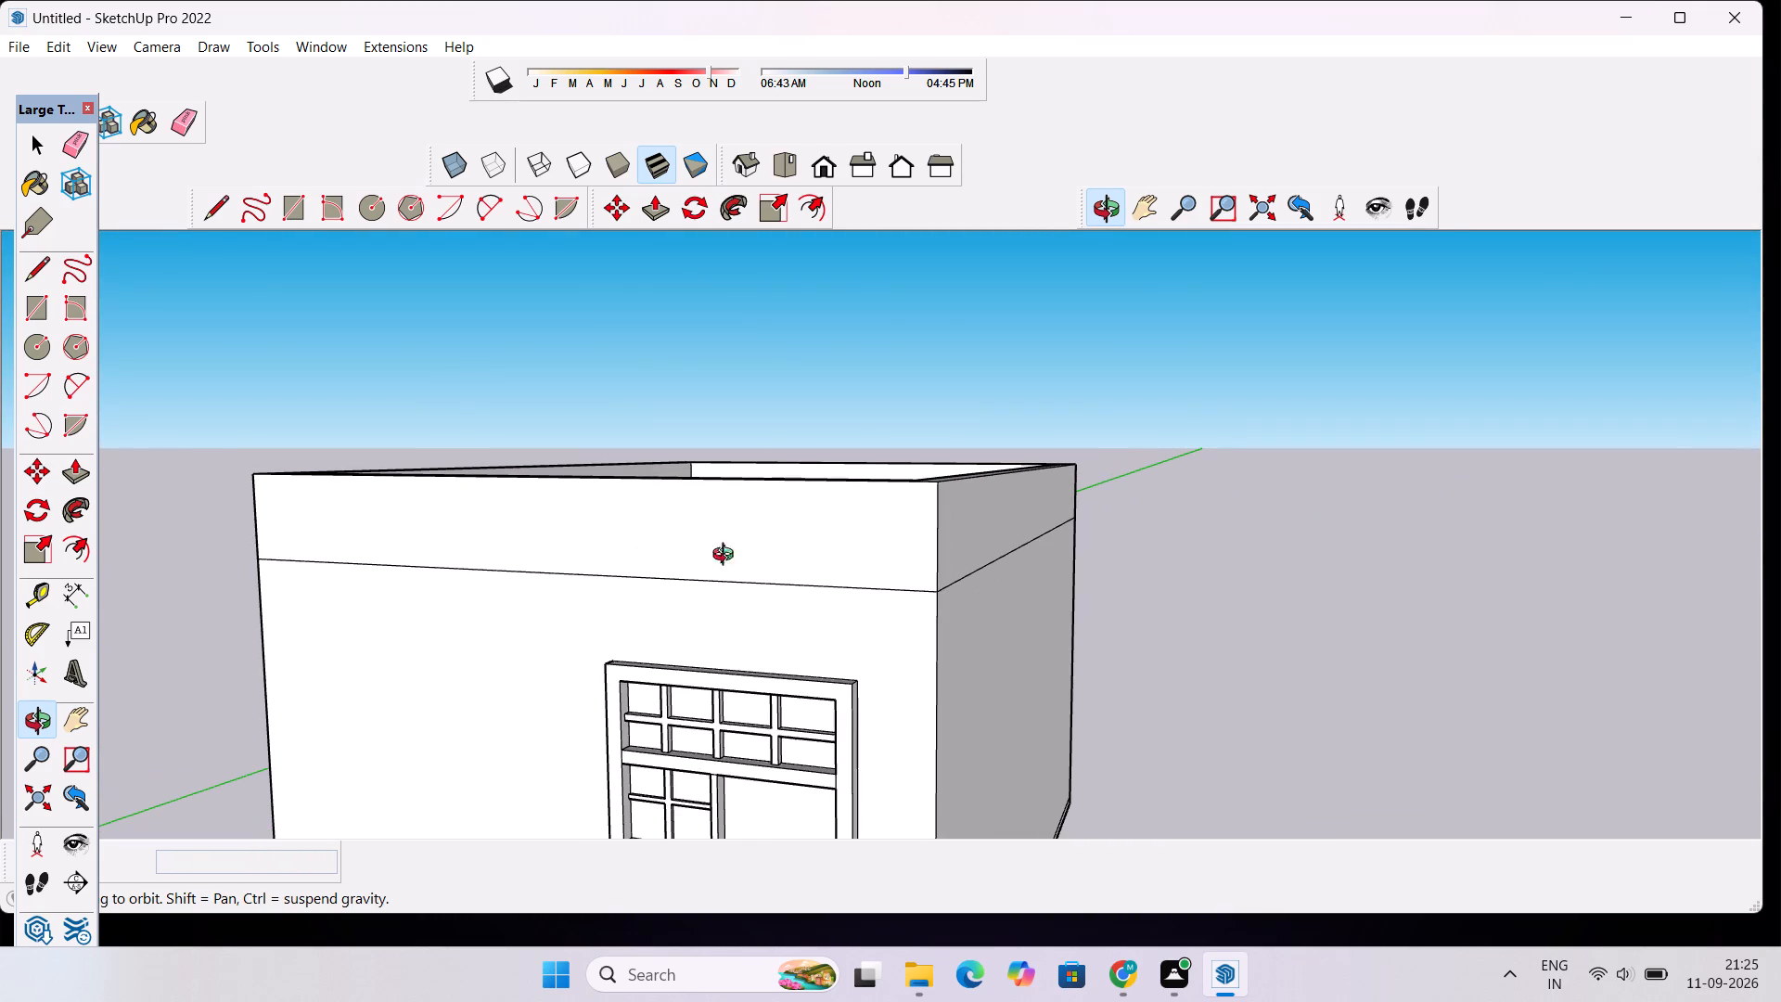
scroll(825, 602, "up", 3)
left_click_drag(748, 586, 788, 600)
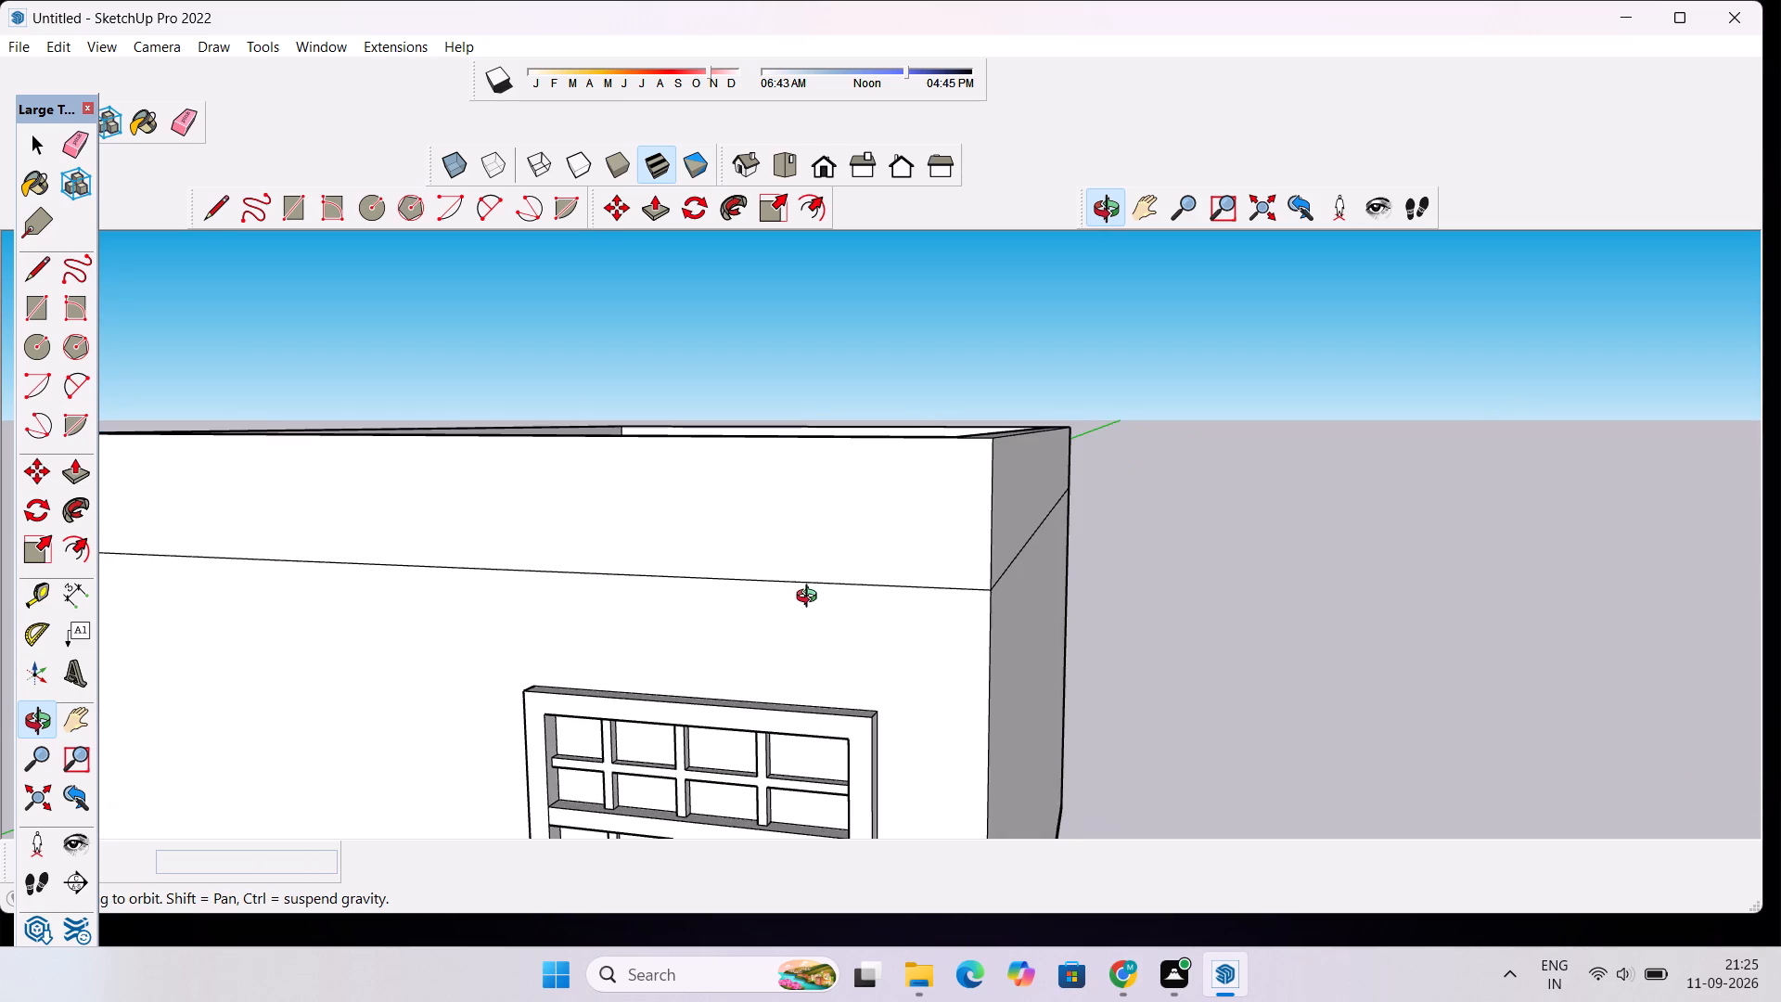
scroll(814, 597, "up", 2)
left_click_drag(809, 594, 816, 572)
scroll(817, 569, "down", 4)
Draw a 1' line down the building's front-right vertical edge, starting at the seam below the parapet.
key("space")
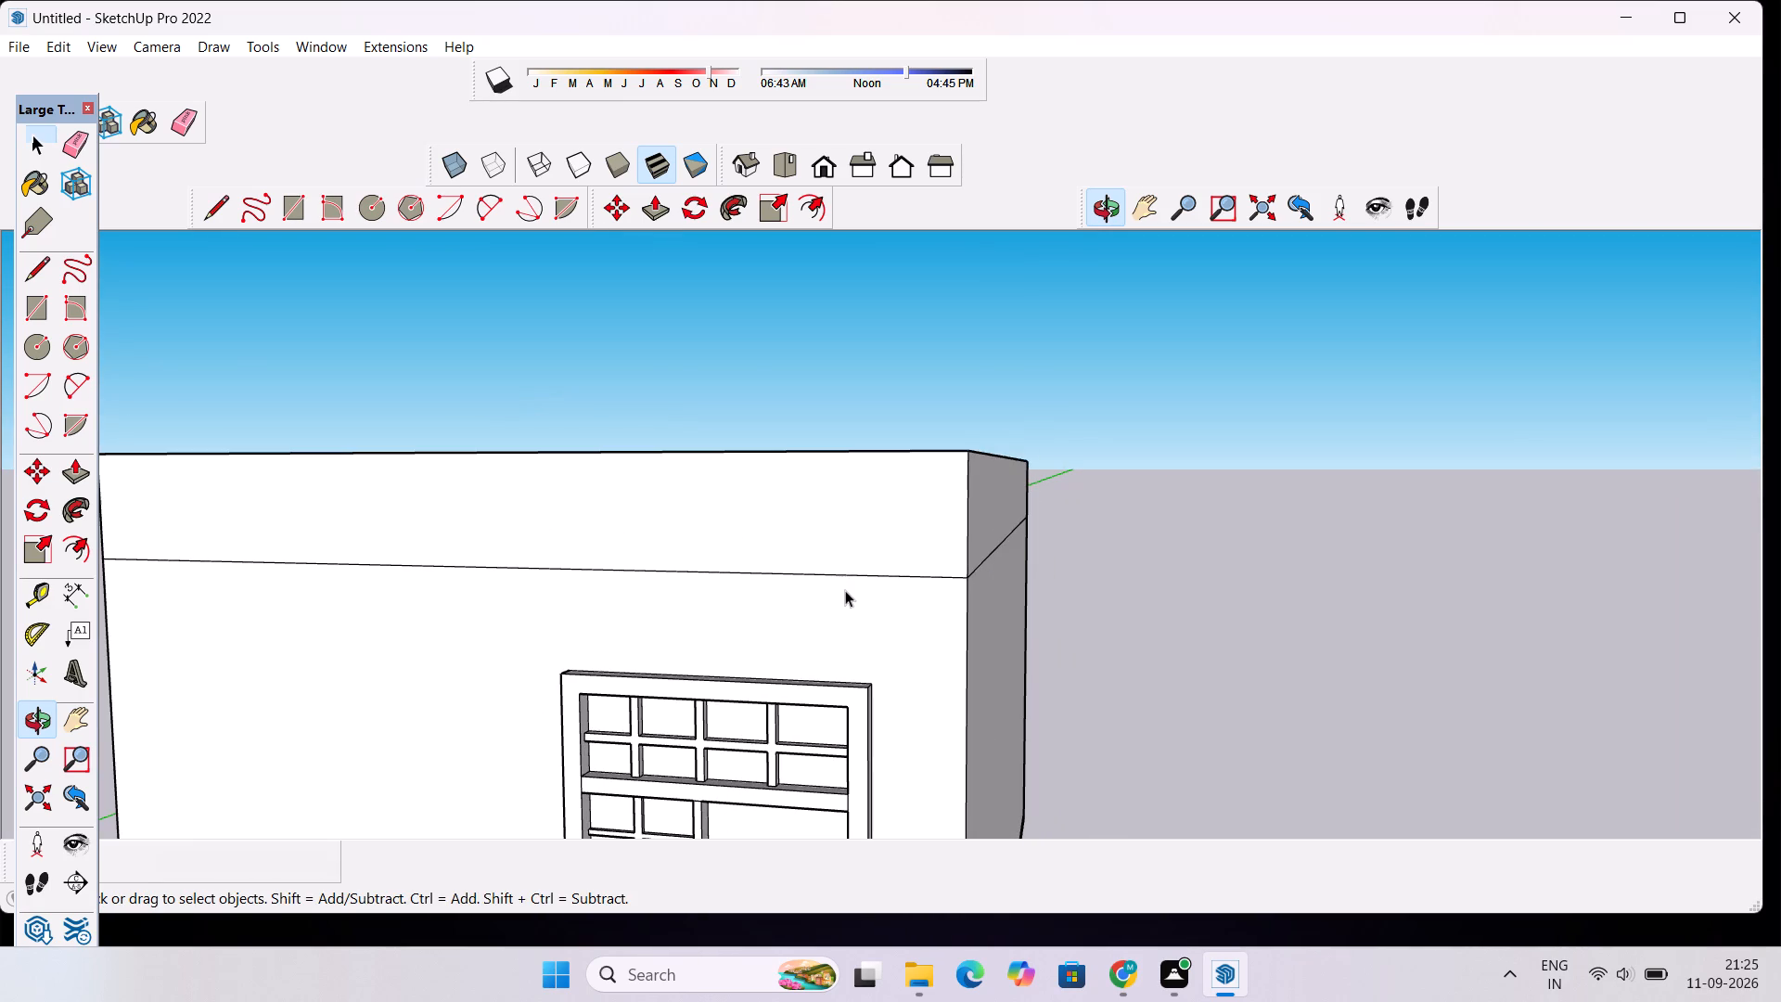
key("l")
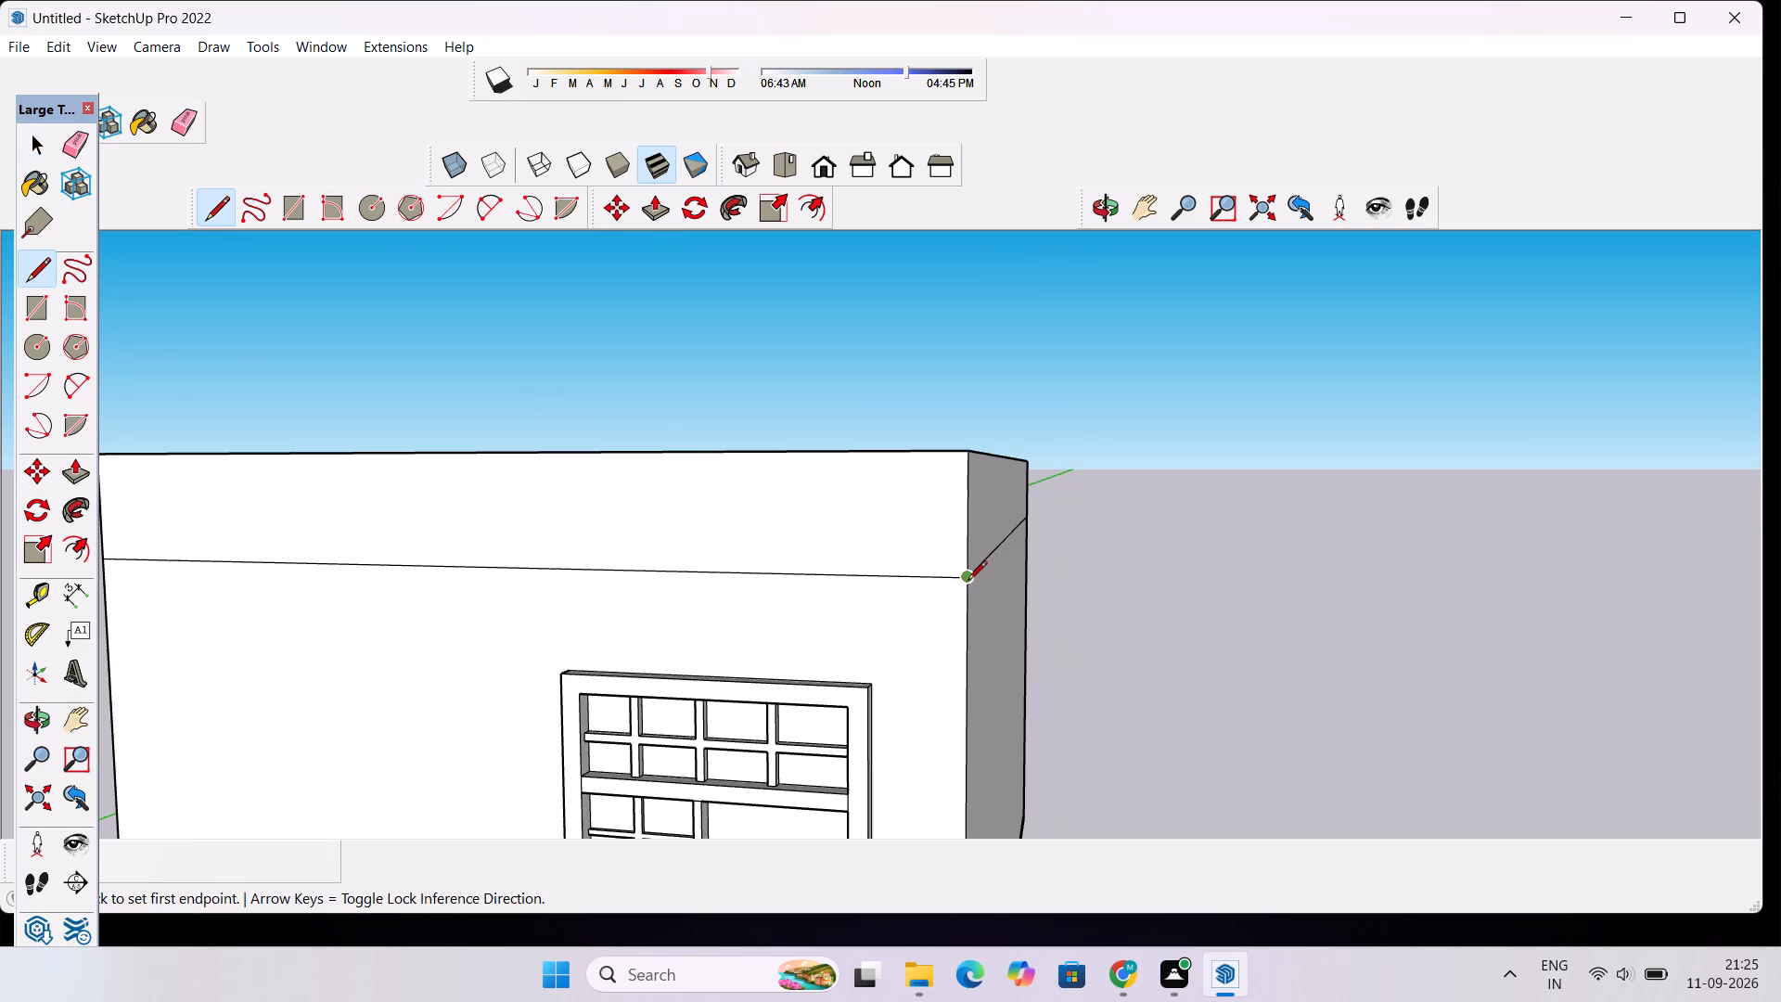
left_click(967, 581)
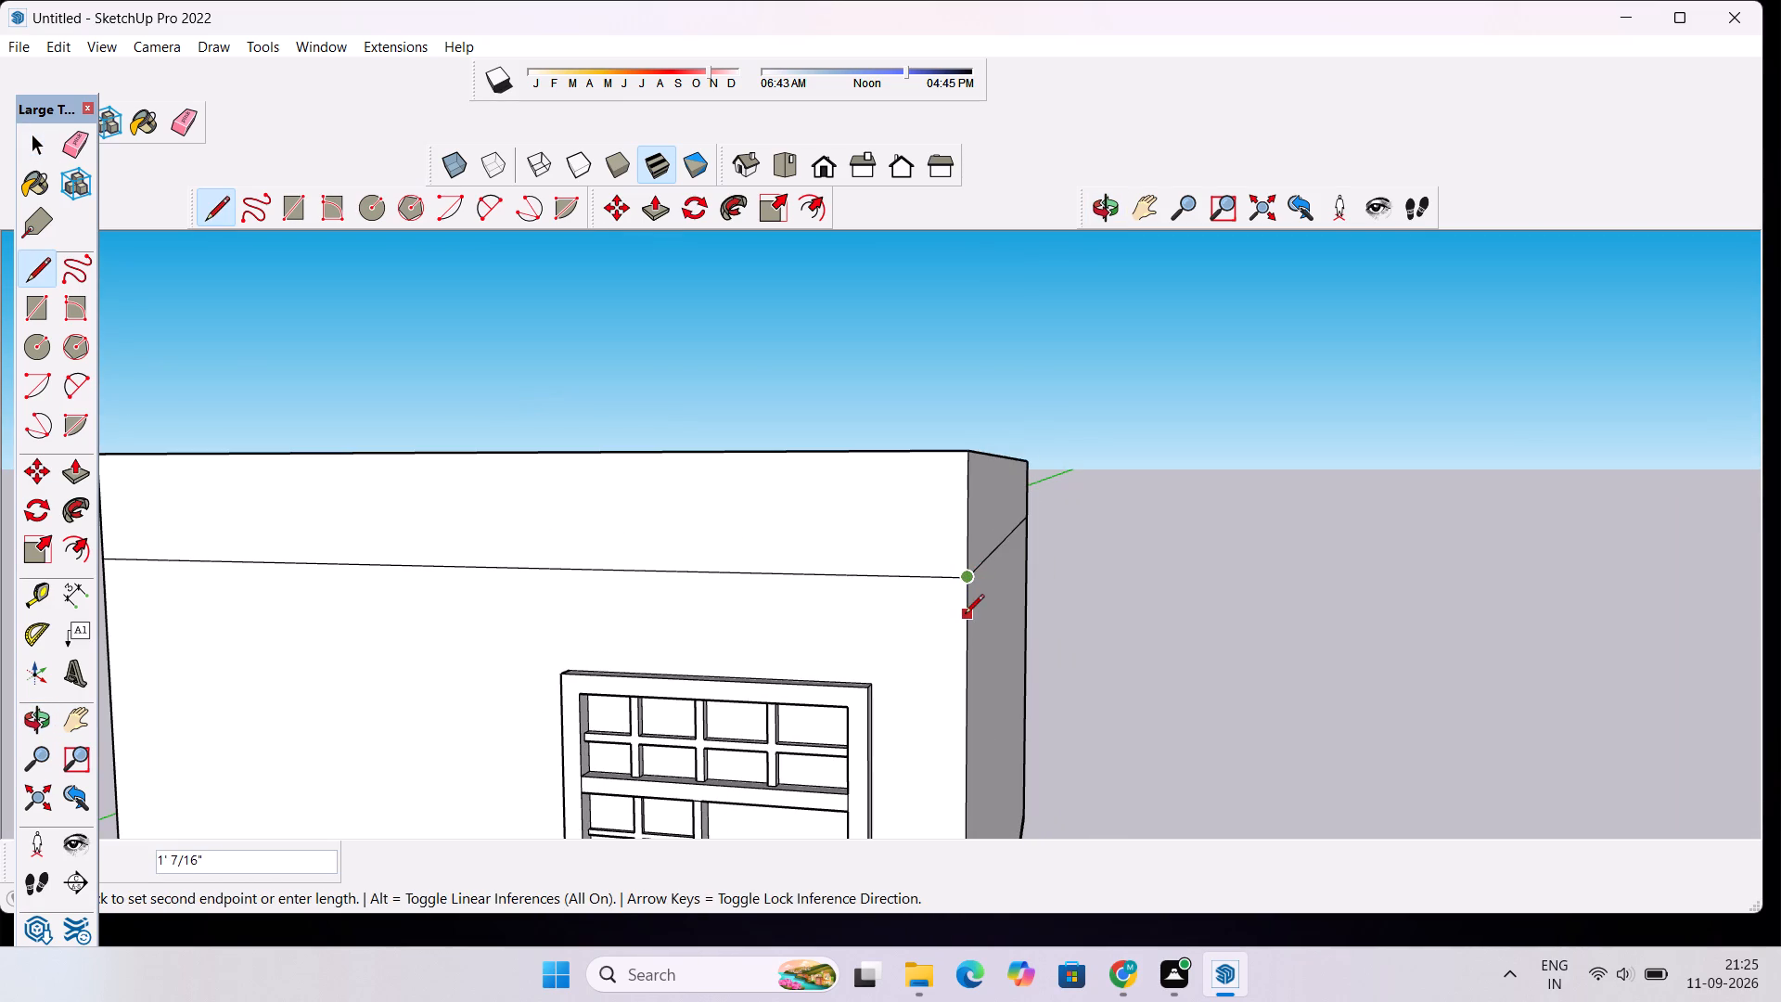
type("1'")
key("Return")
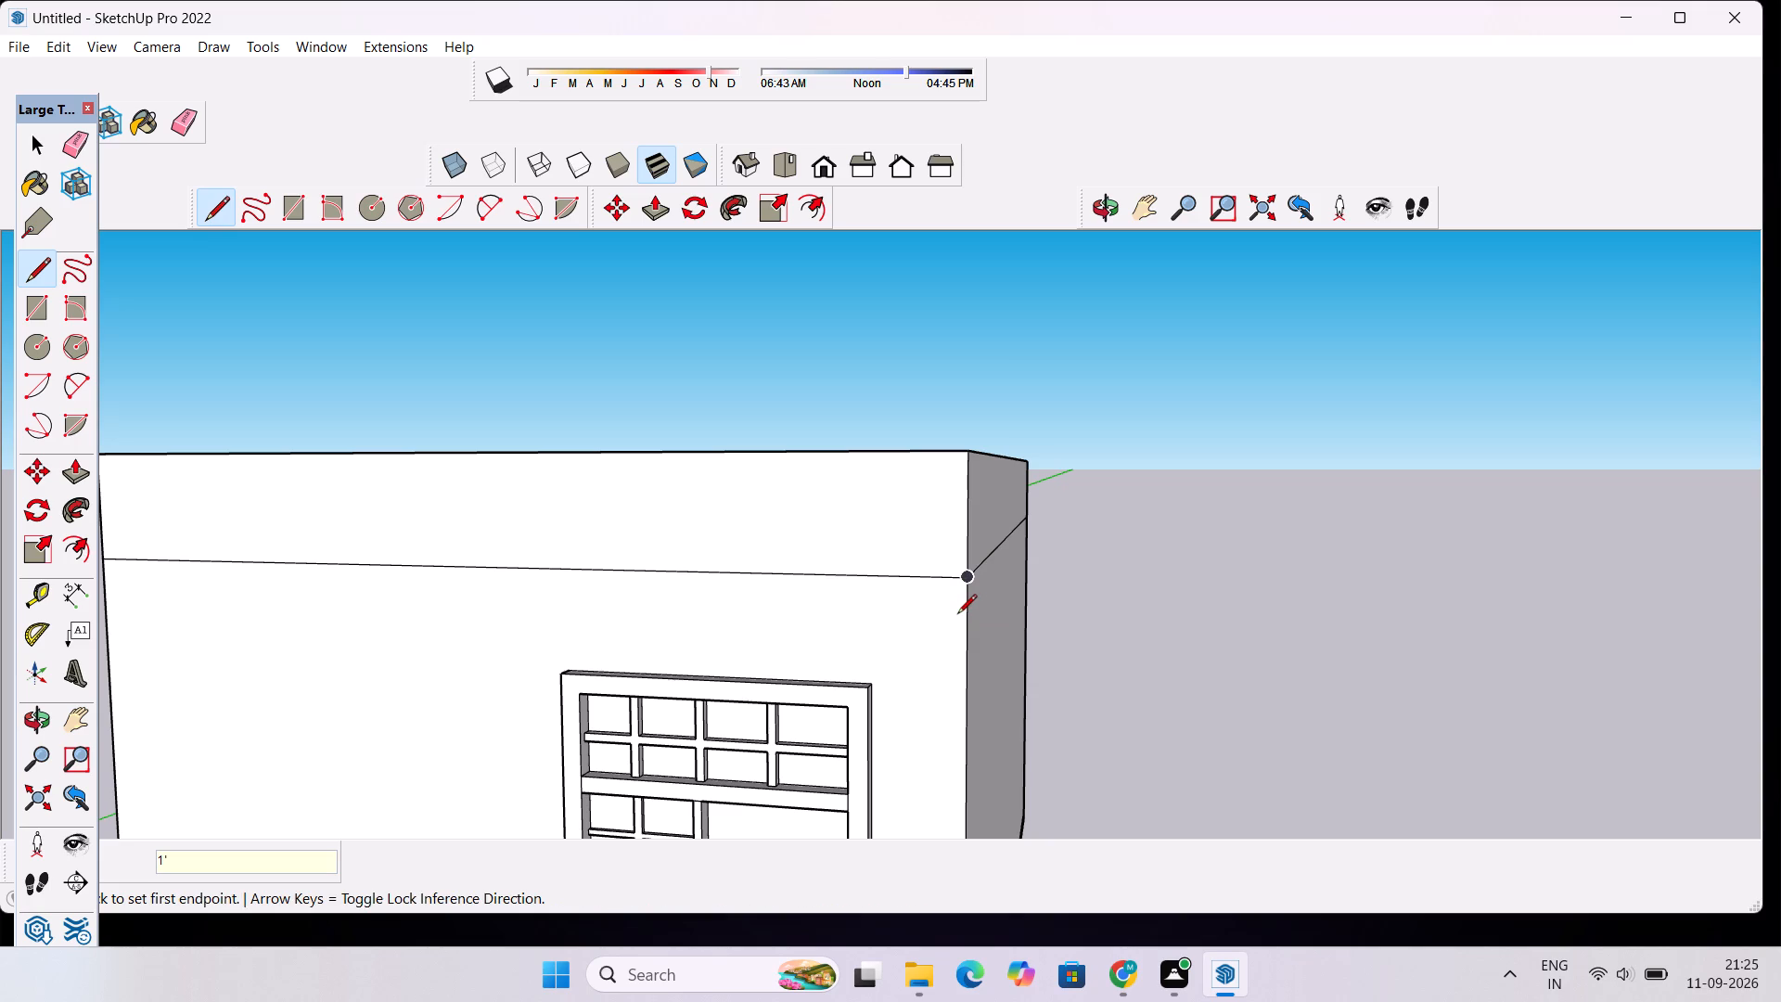
key("Return")
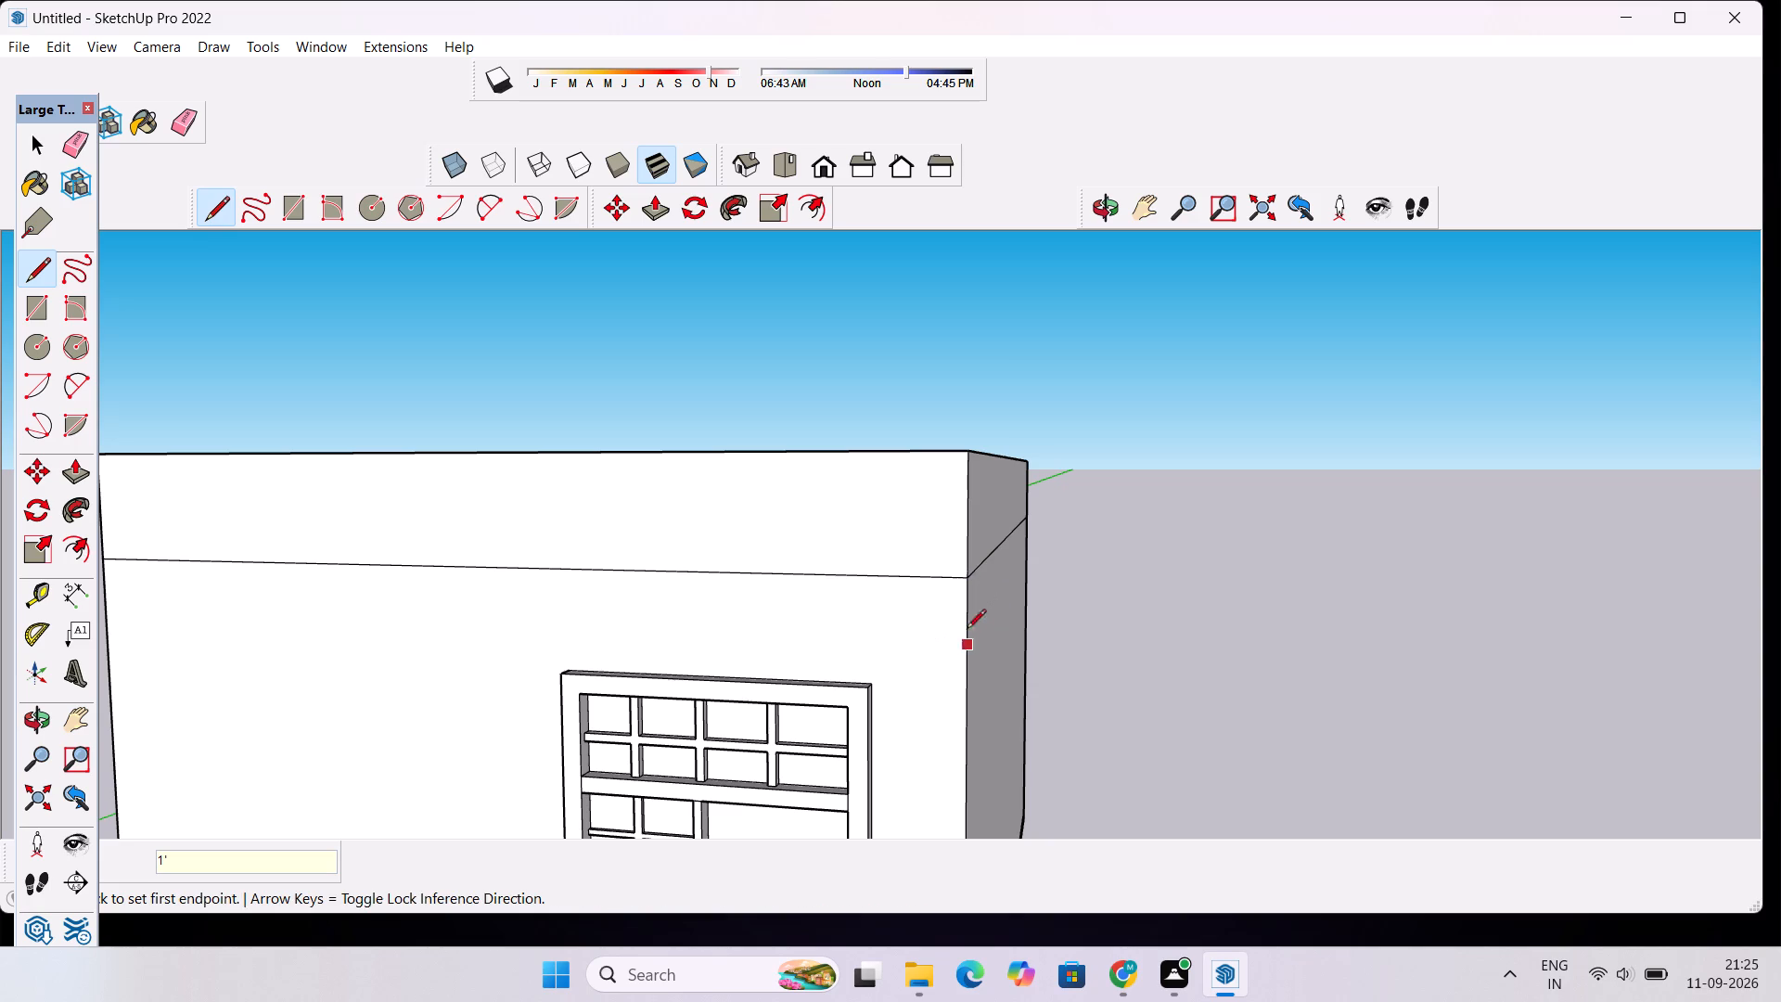
Draw a 13' horizontal line across the front wall above the barred frame, starting from the lower end of the 1' line.
left_click(968, 611)
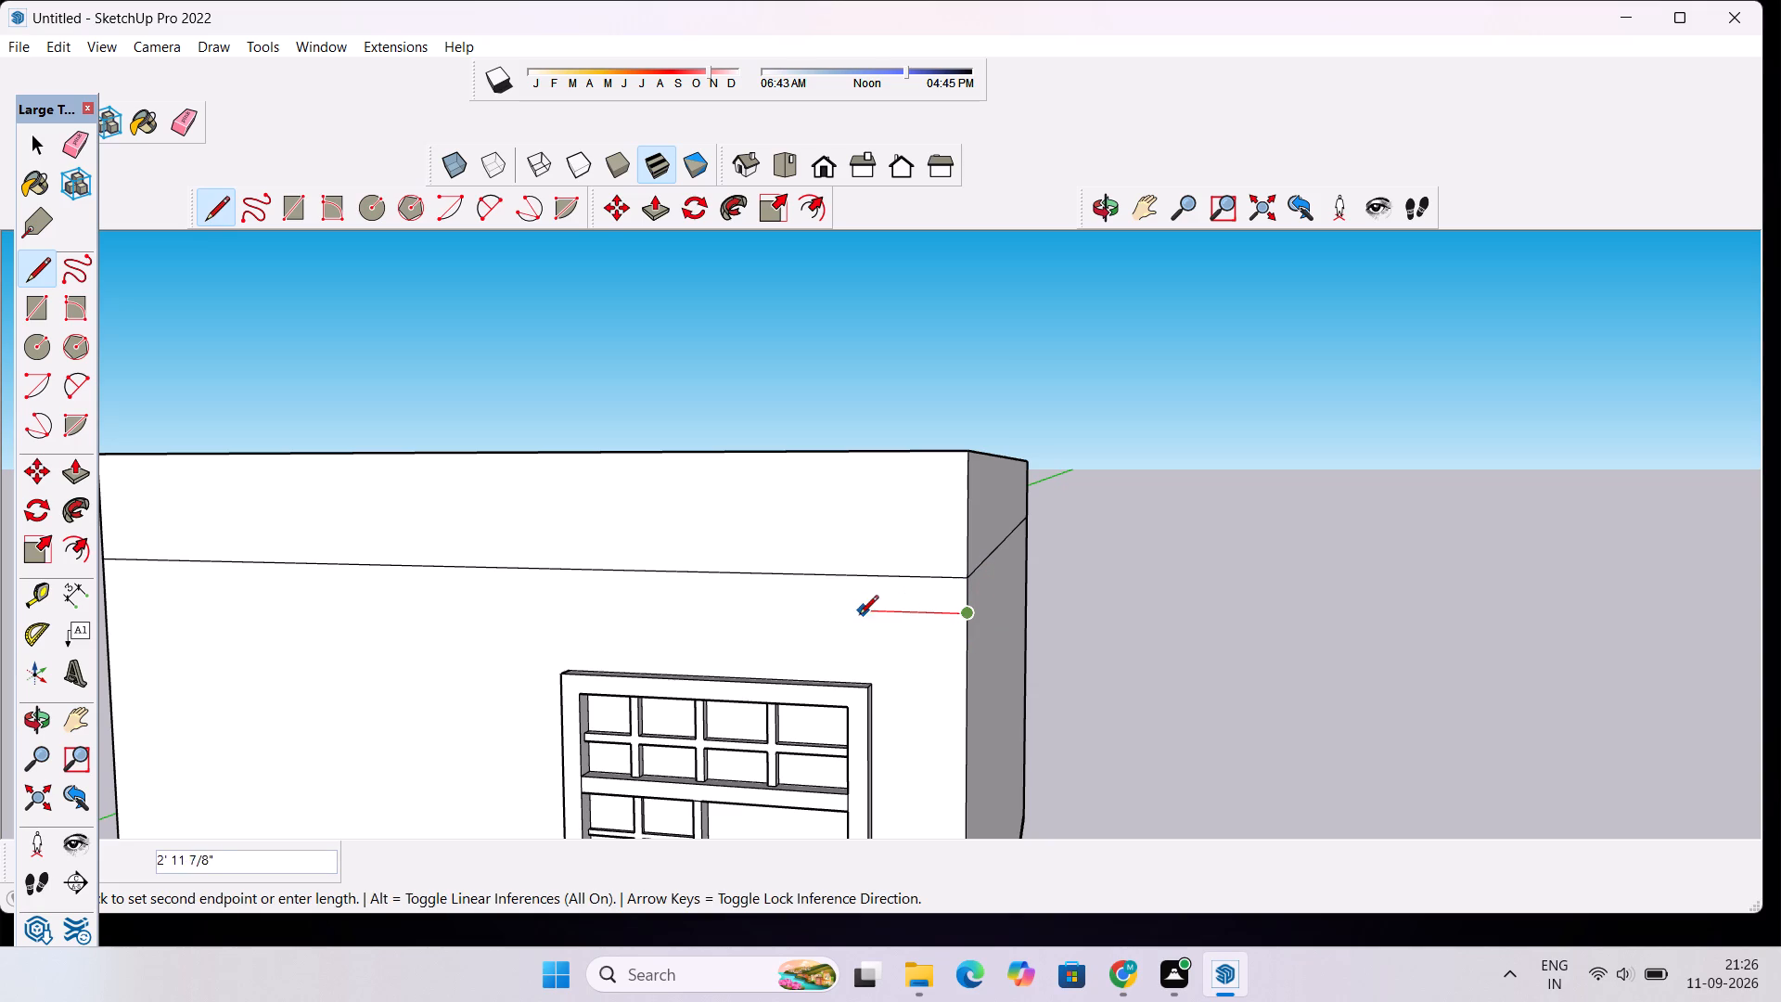
scroll(840, 621, "down", 2)
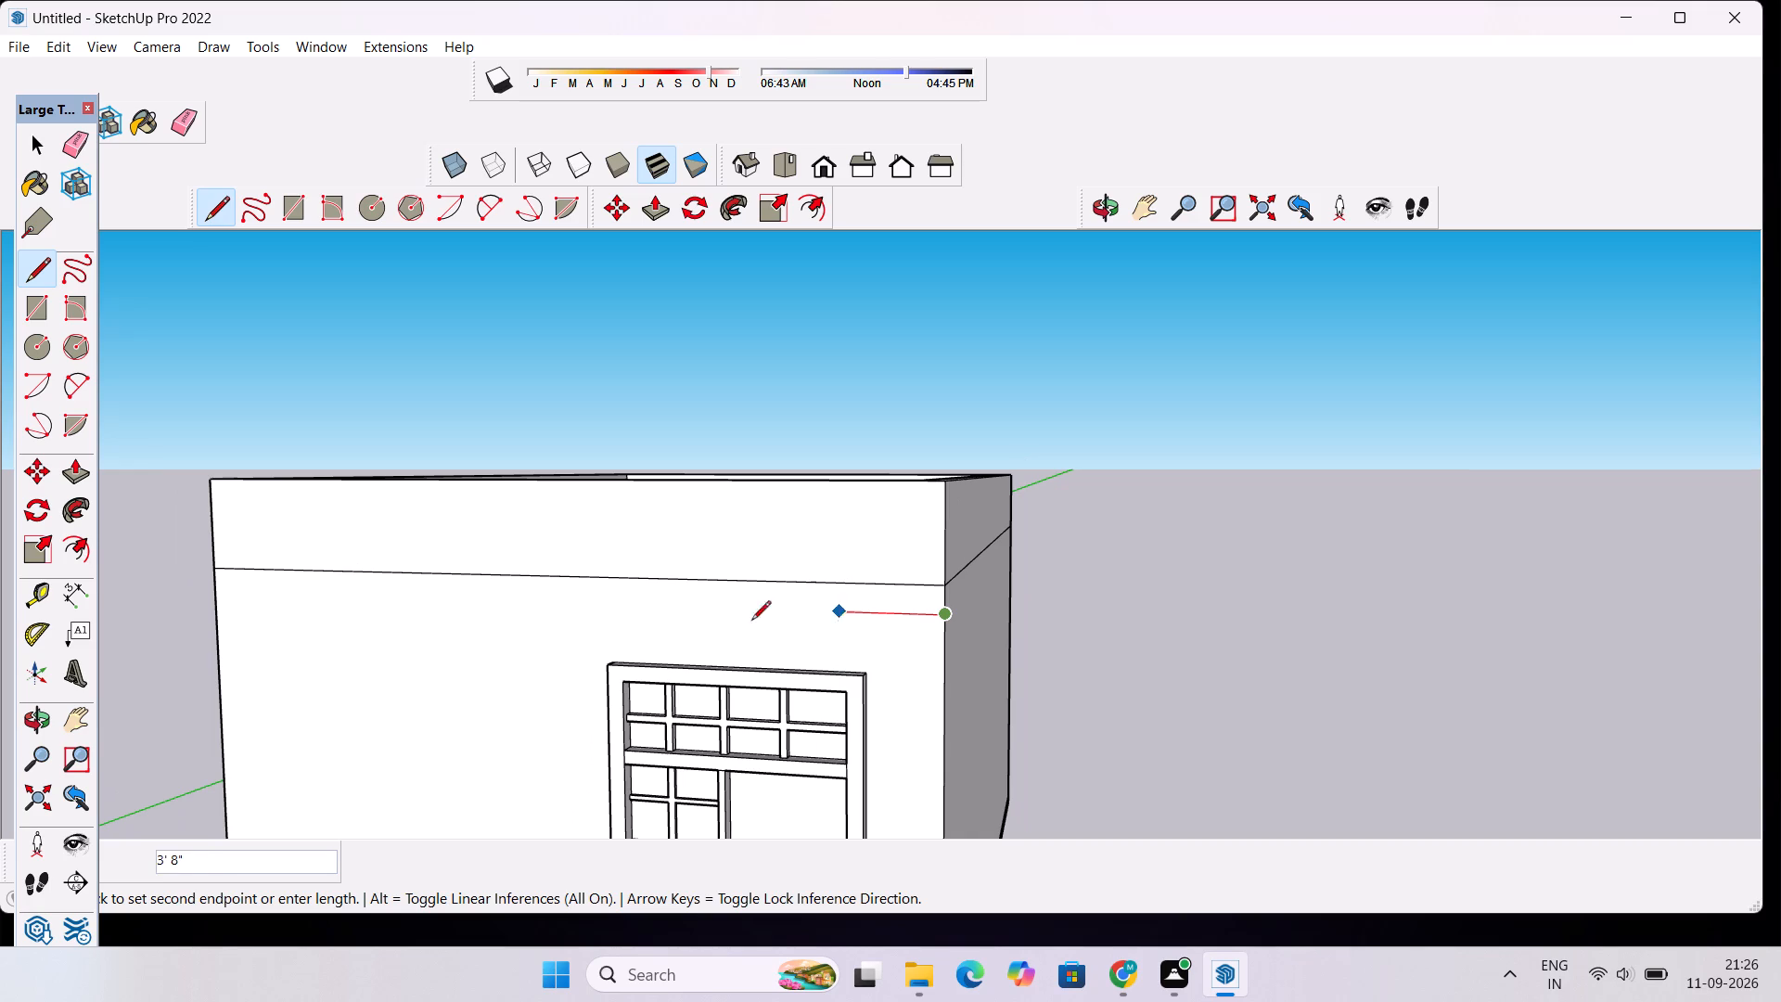
scroll(603, 600, "up", 5)
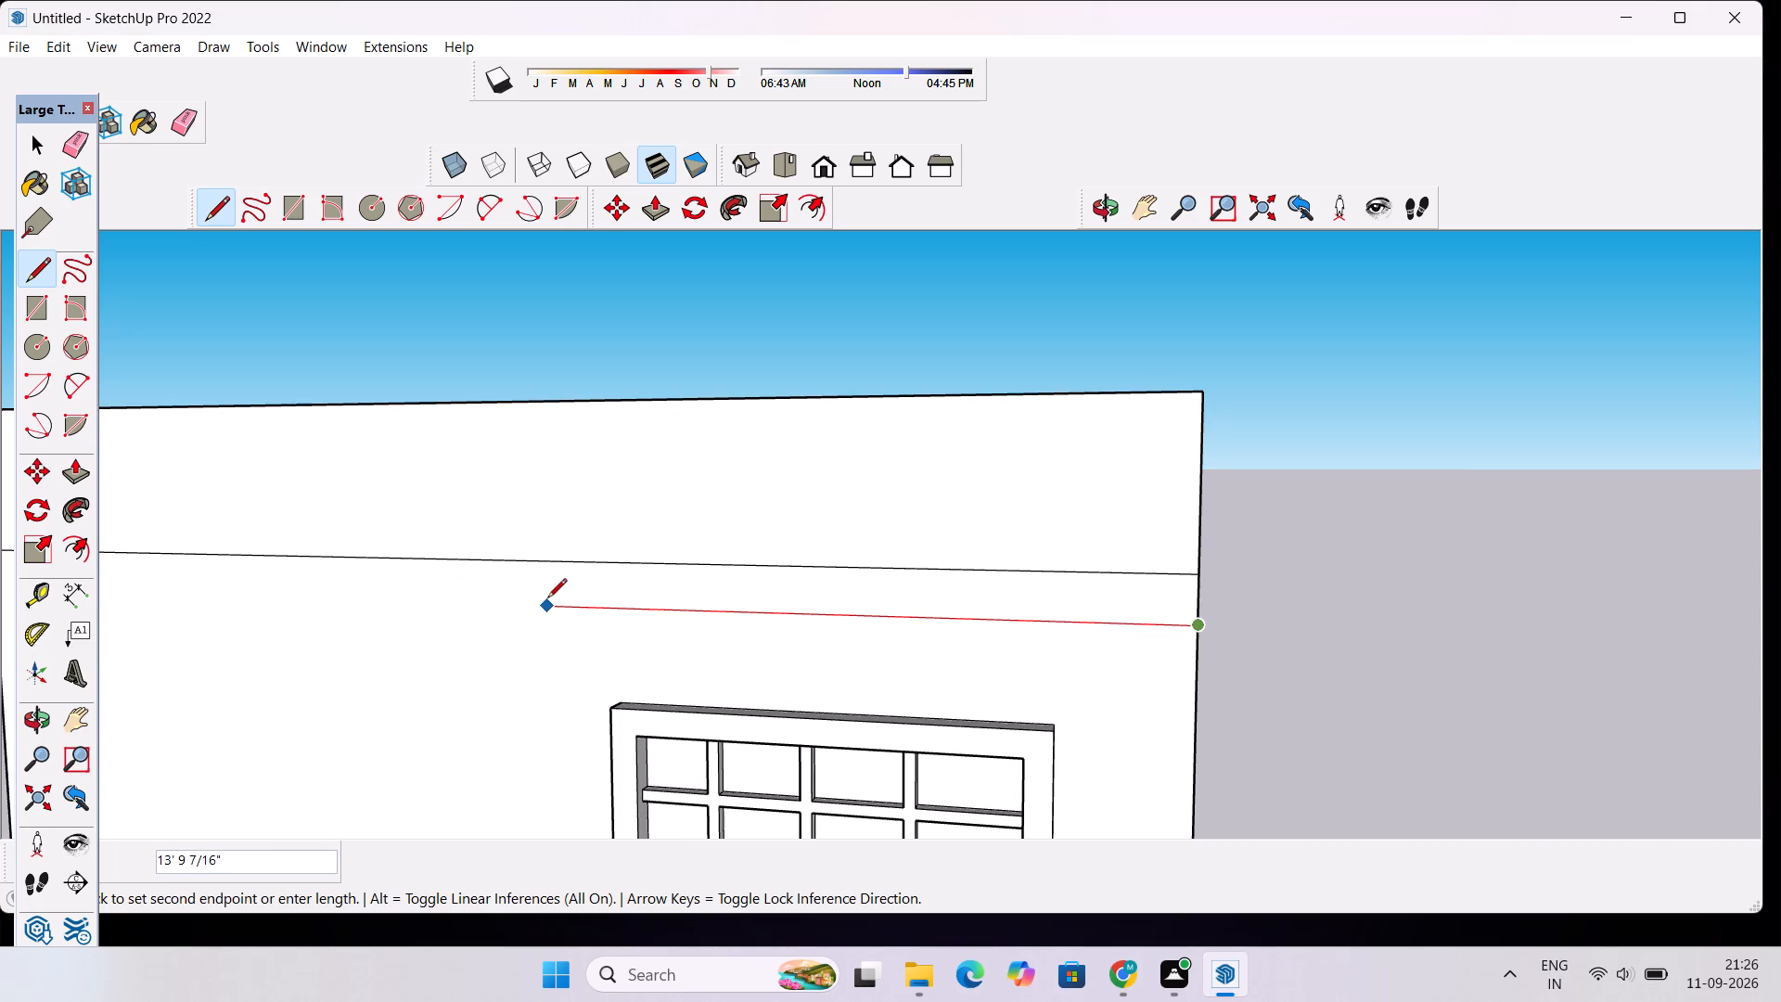
type("13")
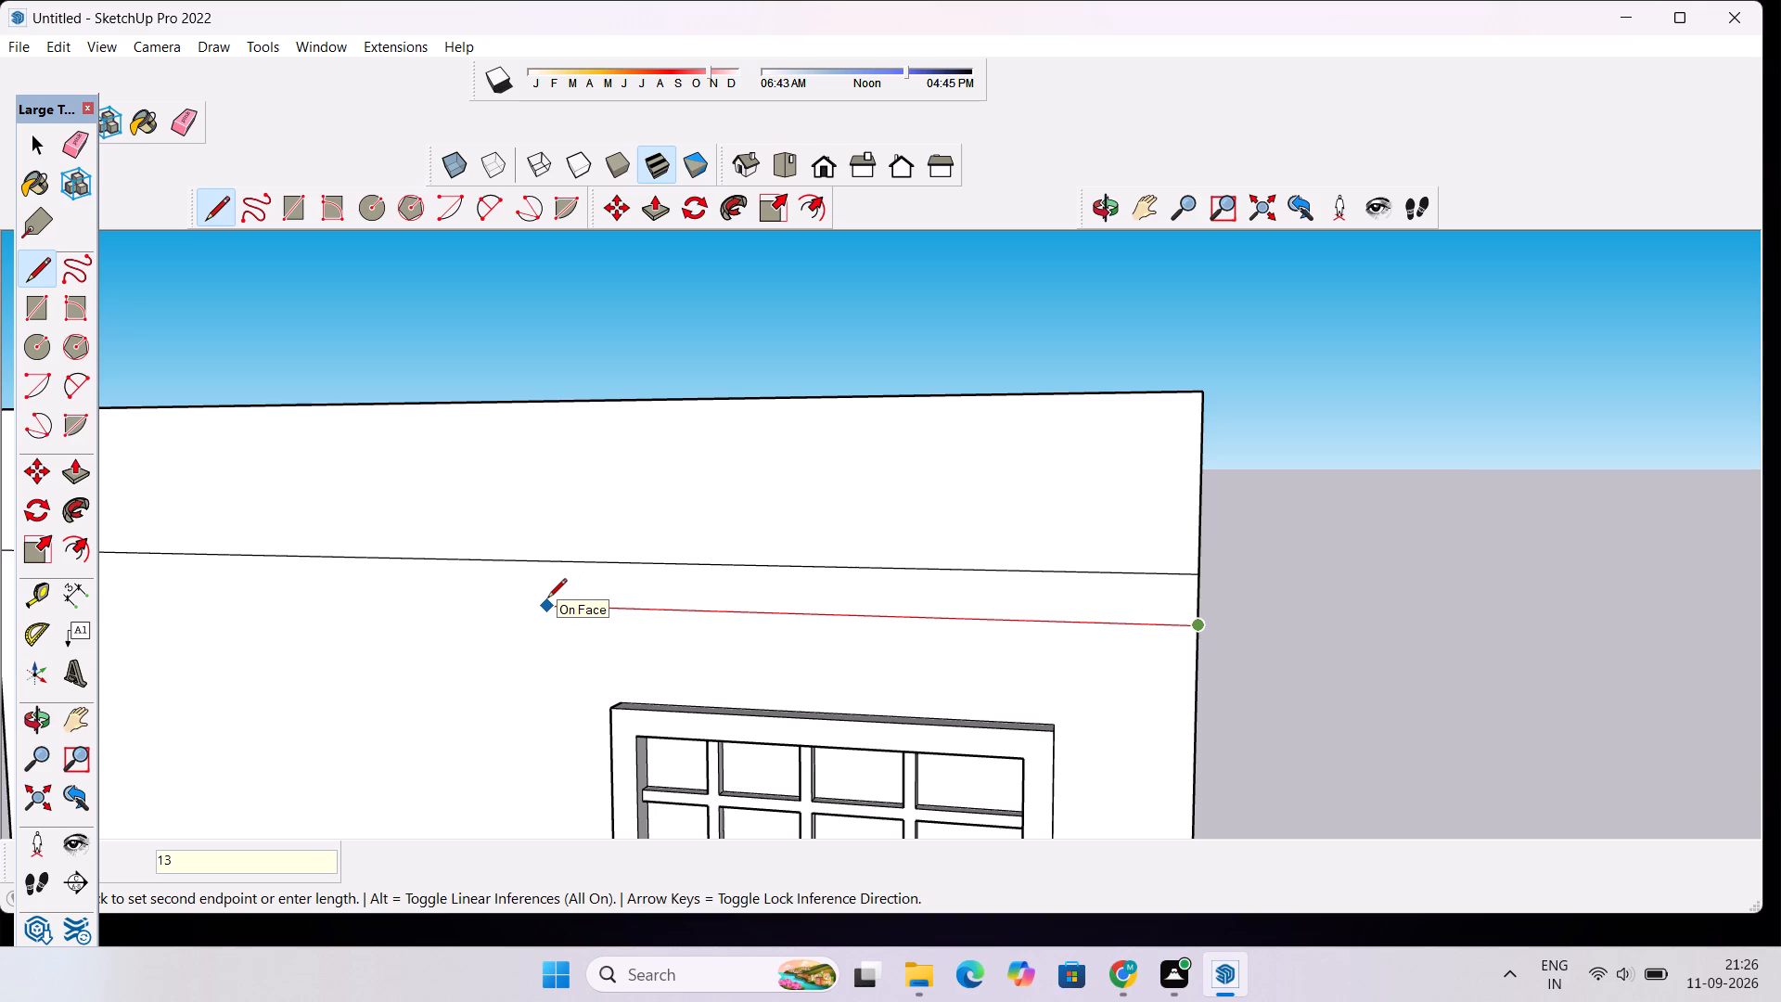
key("apostrophe")
key("Return")
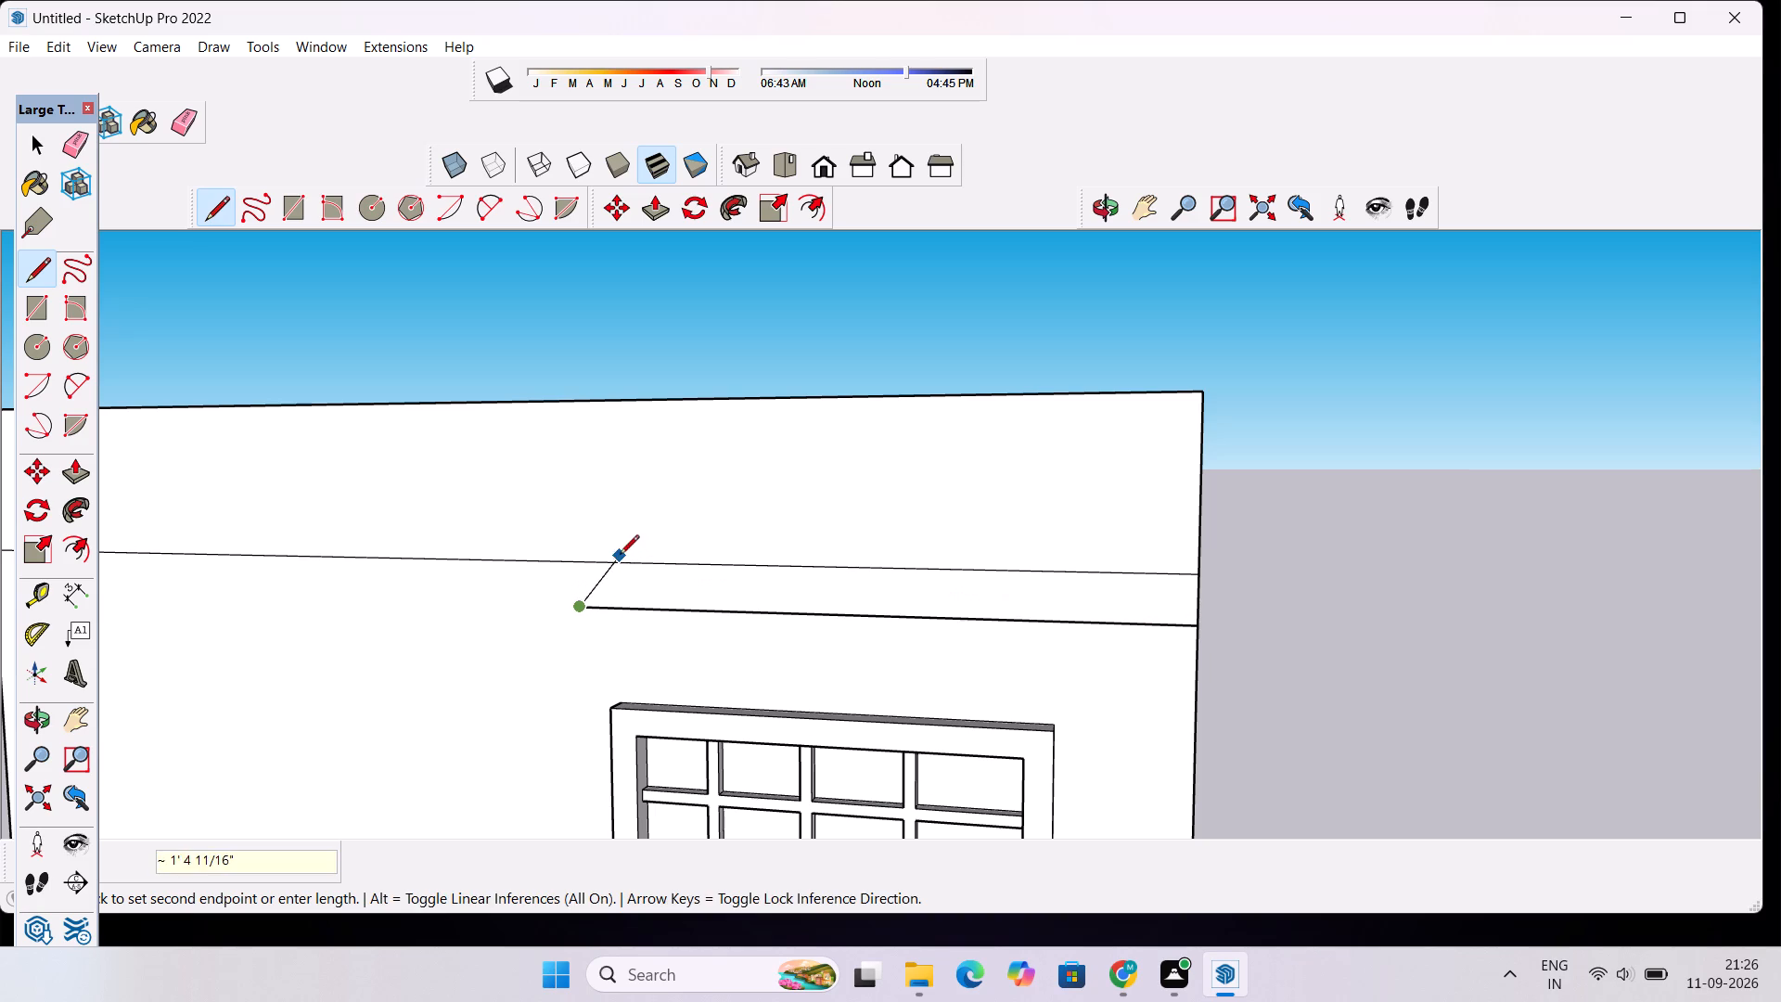
Draw a 1' vertical line from the free end of the 13' line up to the seam below the parapet.
scroll(559, 570, "down", 6)
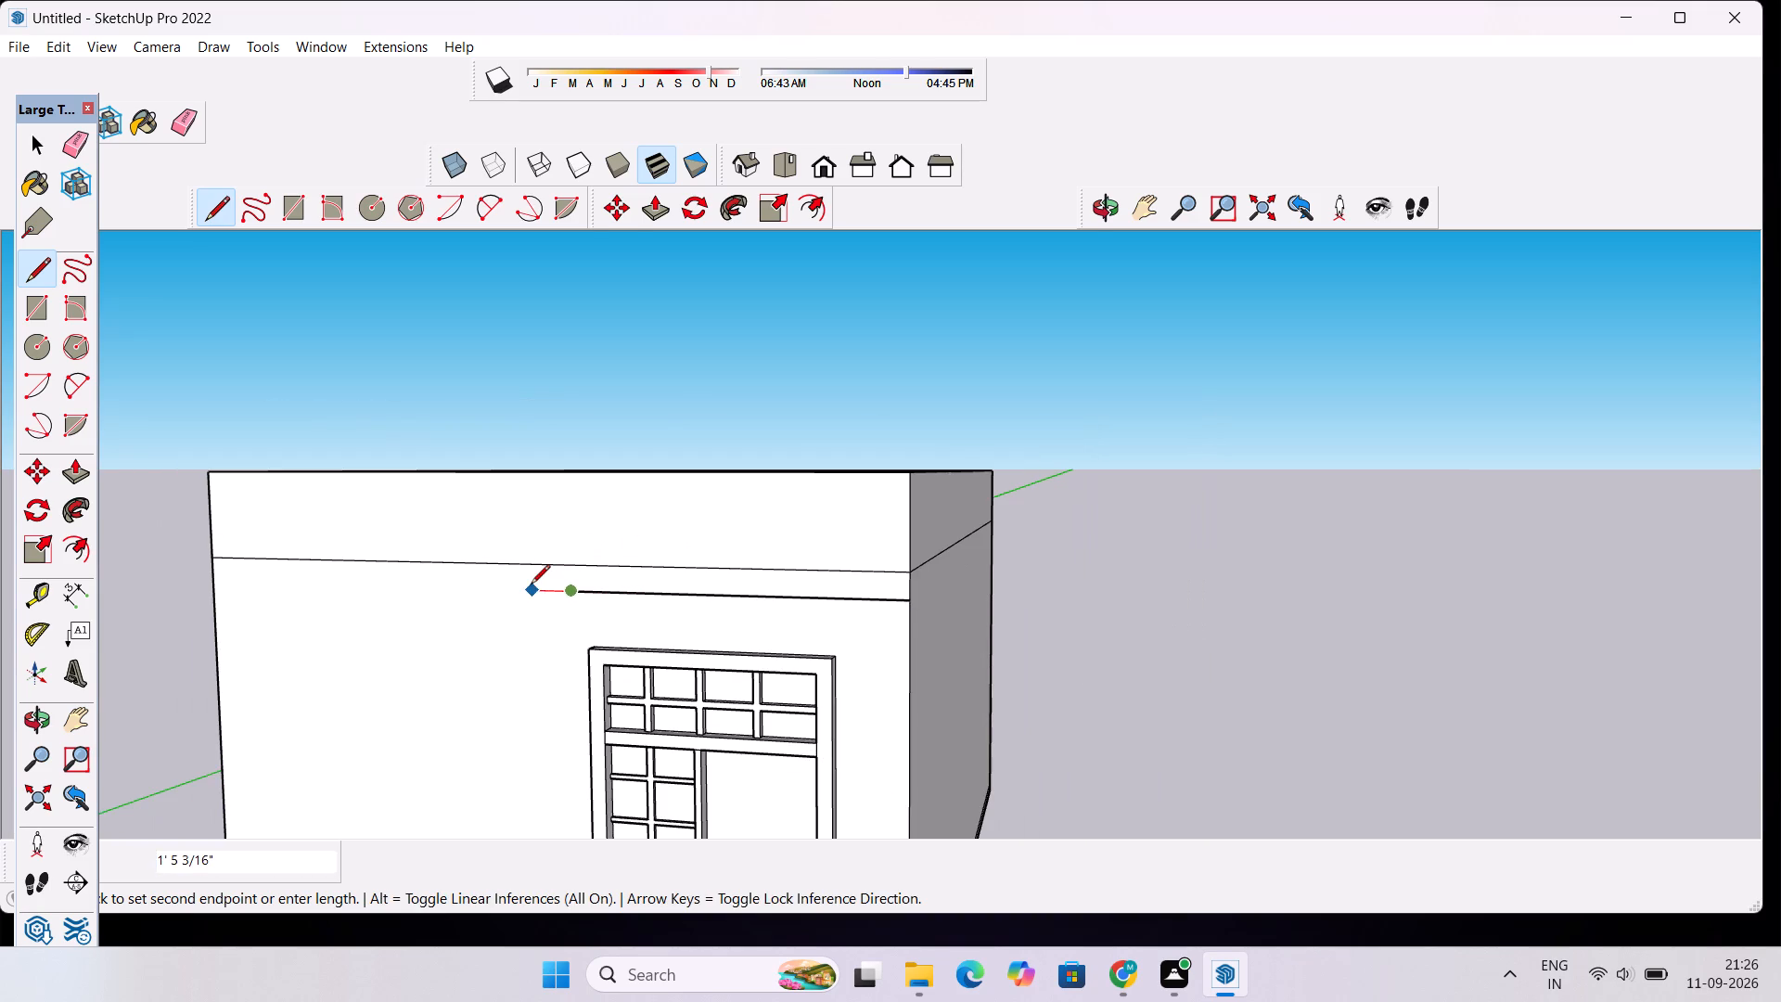
scroll(527, 585, "up", 2)
type("1'")
key("Return")
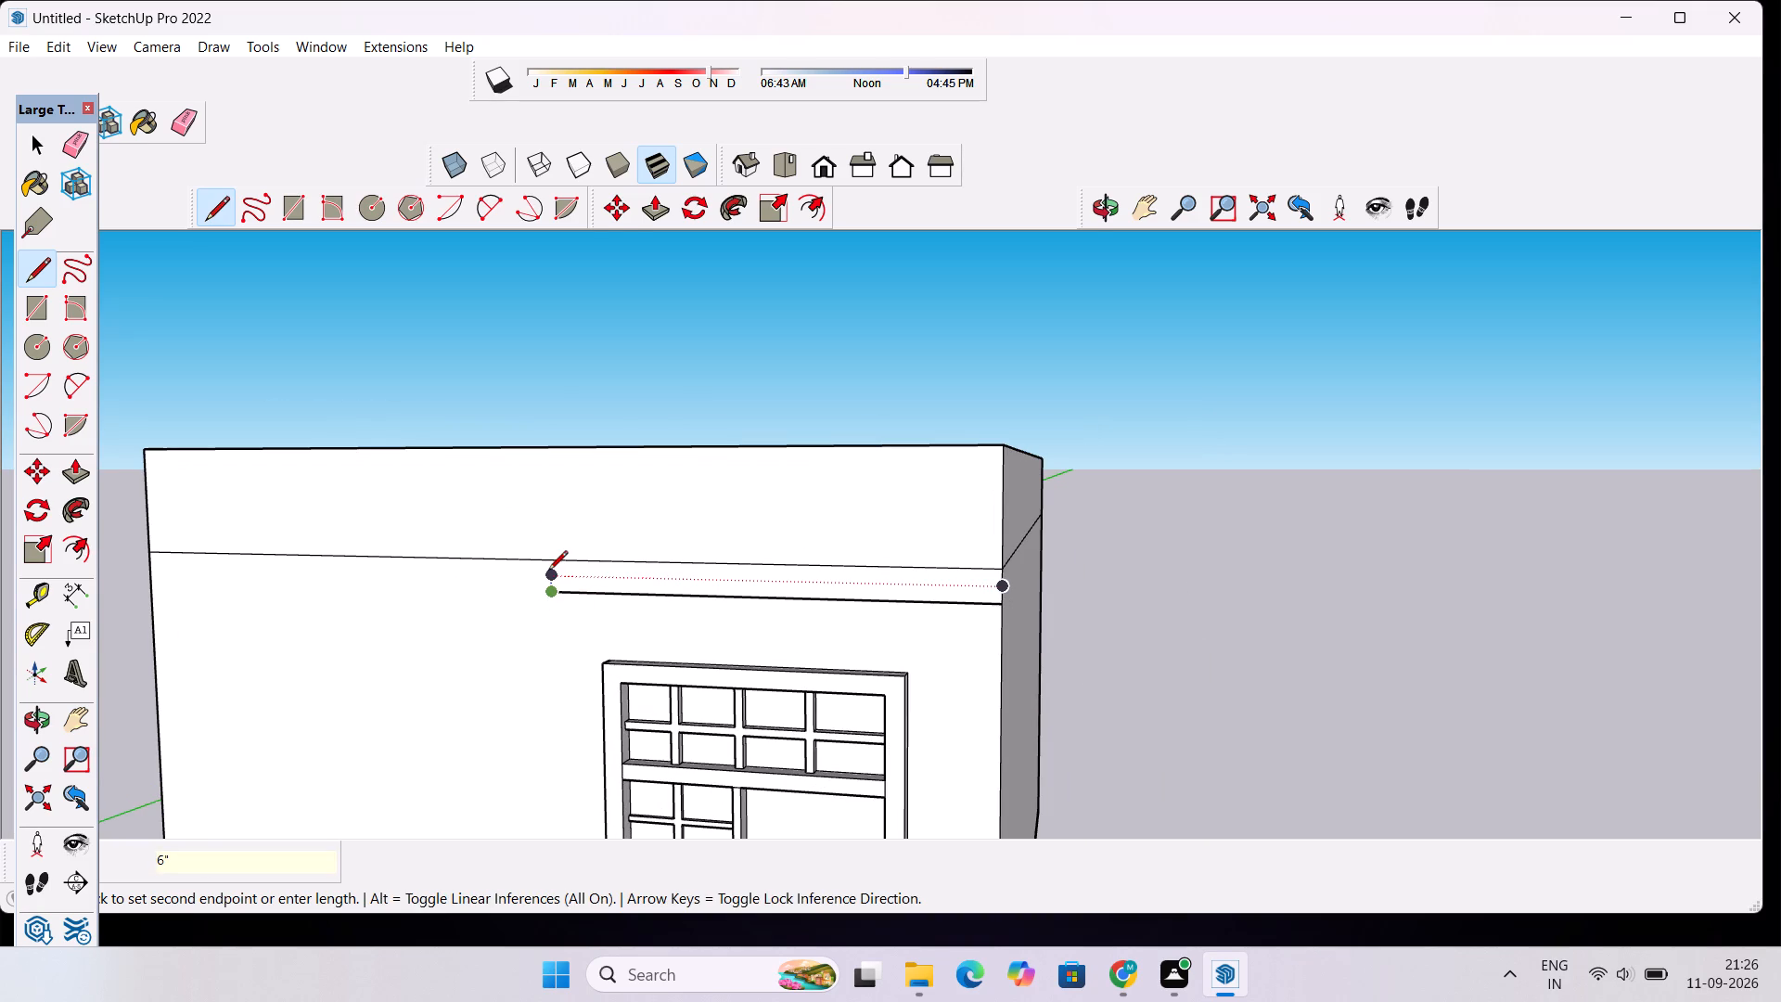
Finish the 1' vertical line at the seam below the parapet, closing the strip outline above the barred frame.
scroll(548, 572, "up", 5)
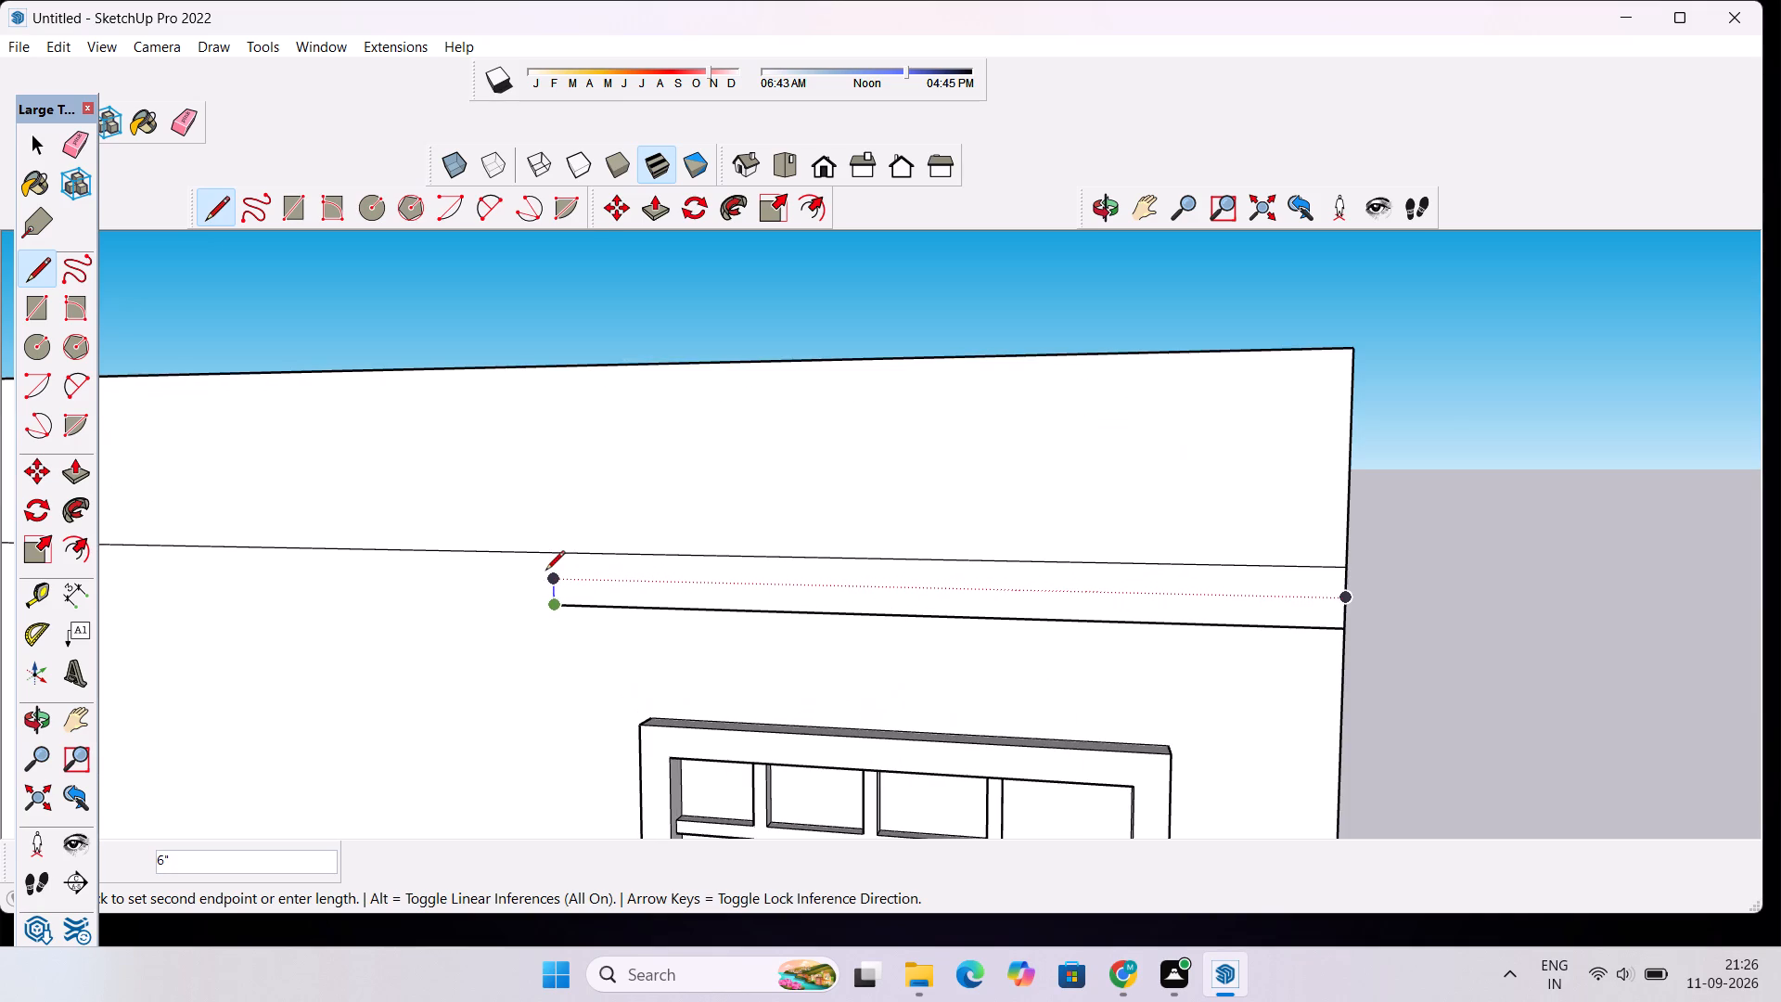
scroll(545, 572, "up", 1)
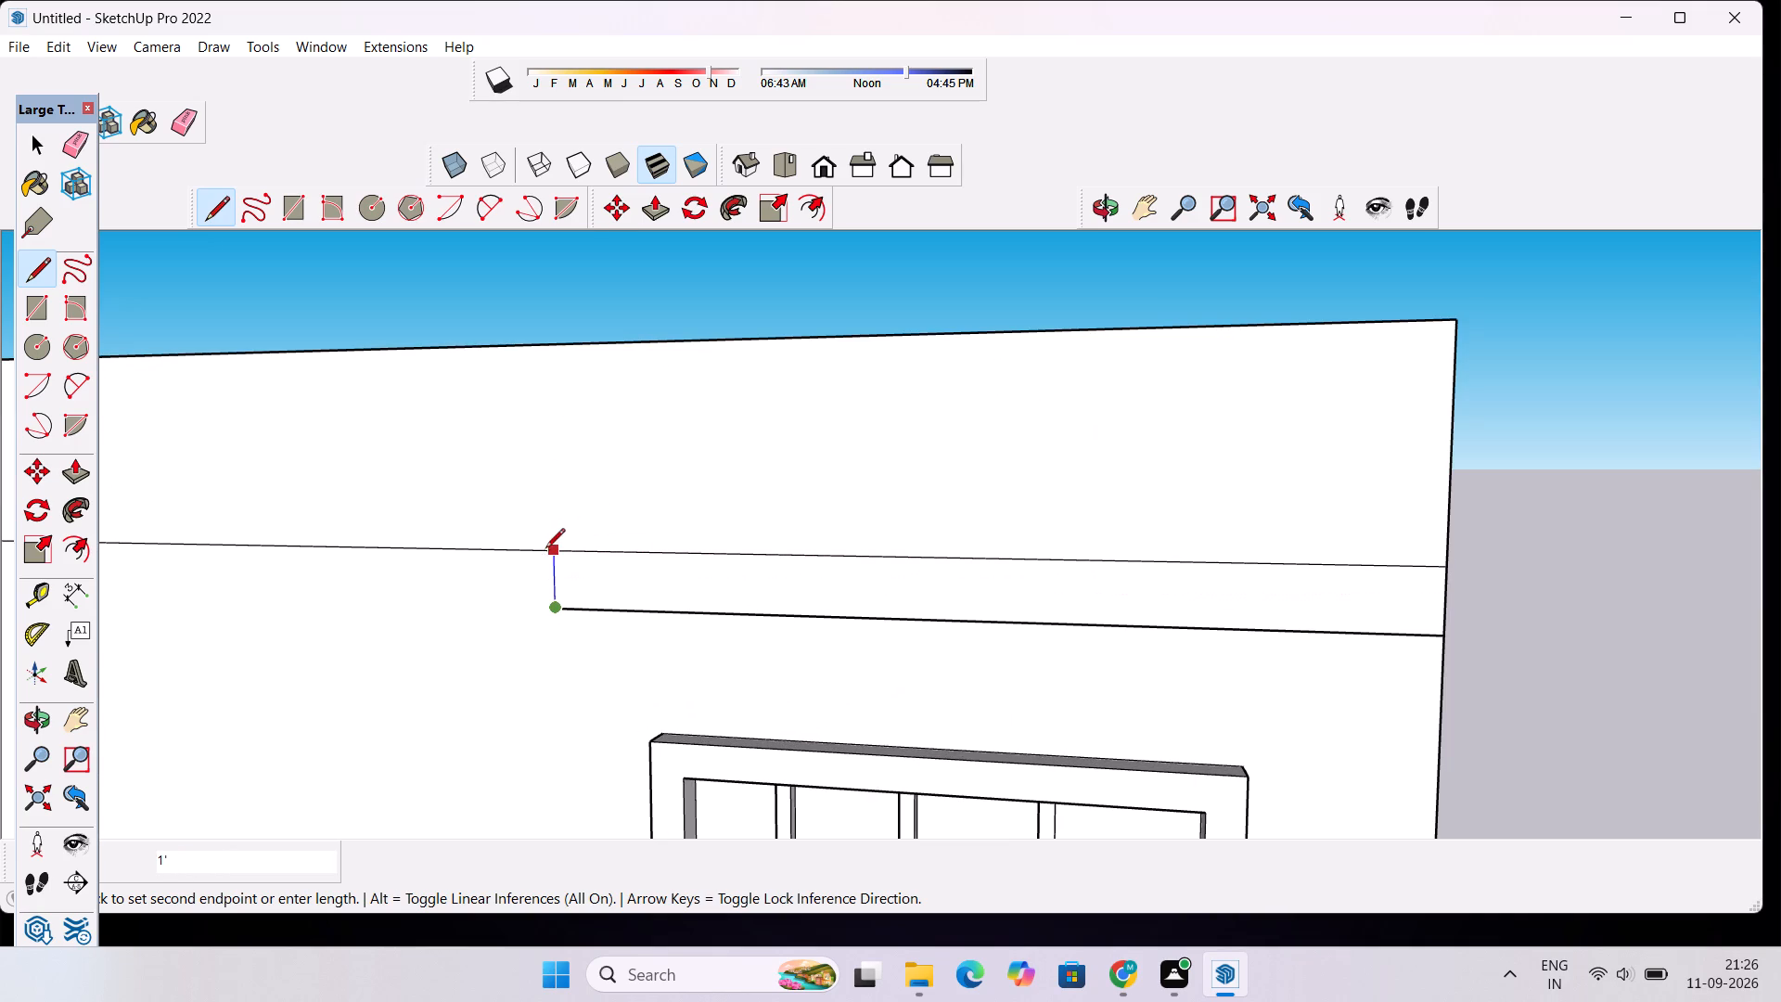
left_click(549, 554)
scroll(550, 551, "down", 10)
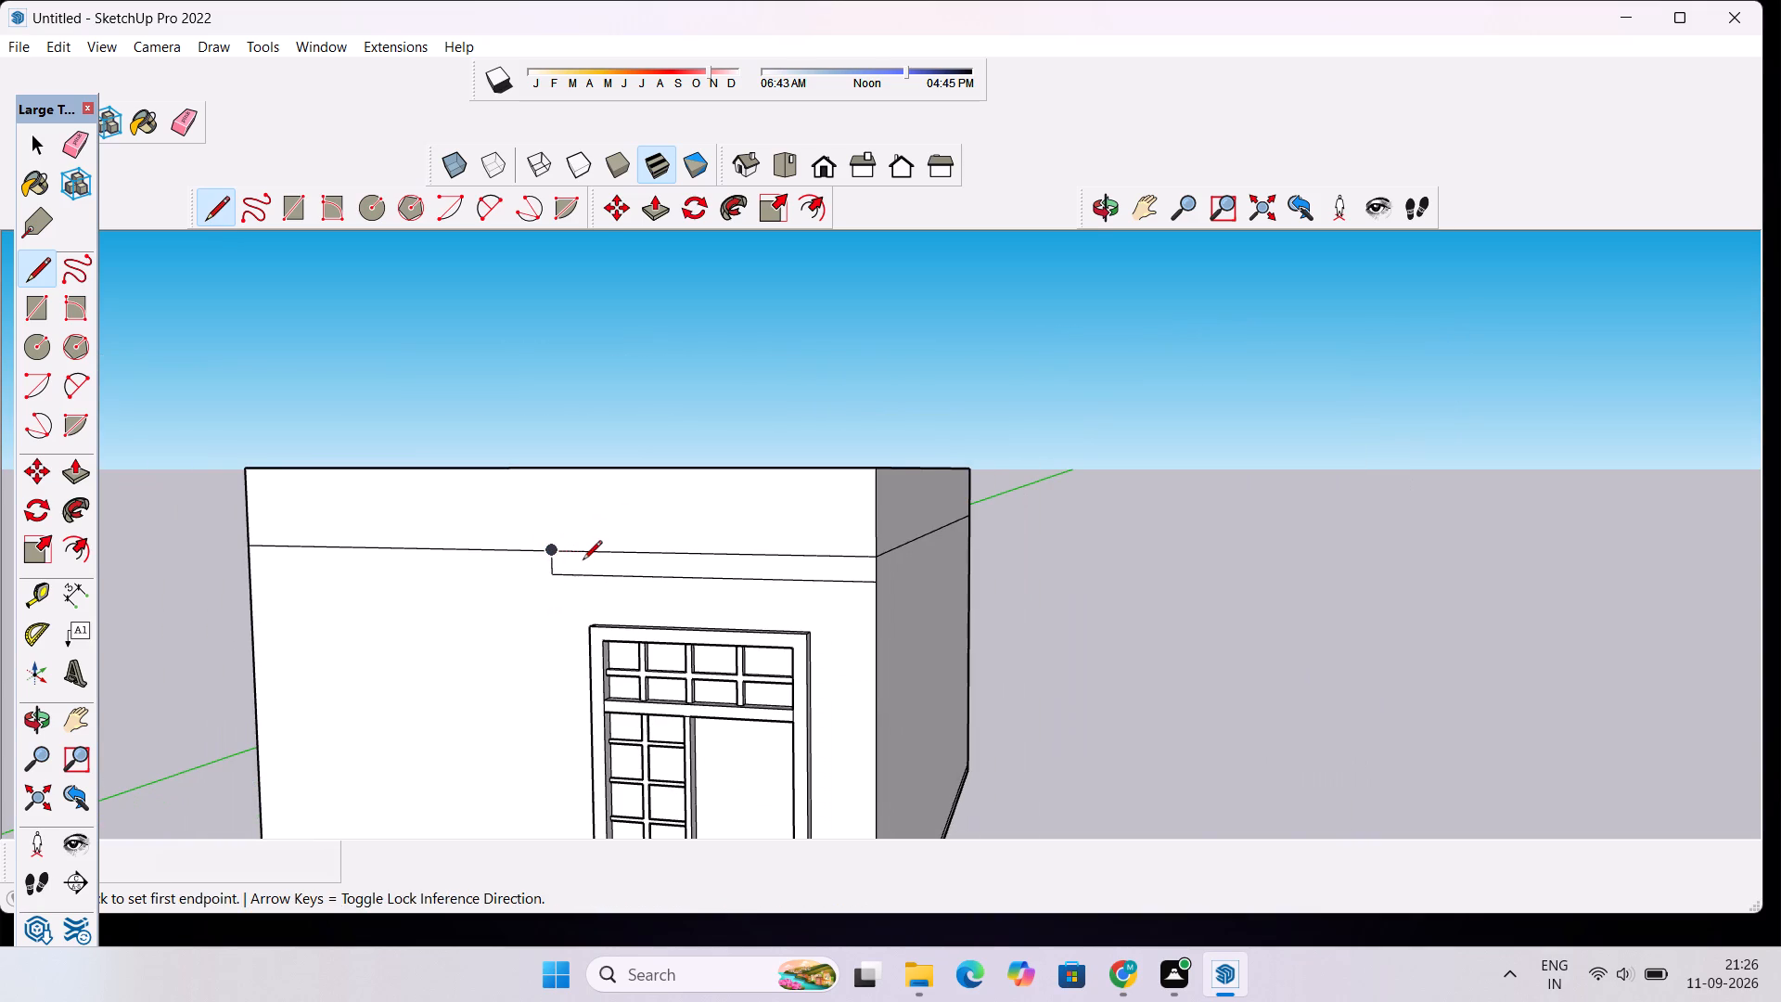
Push/Pull the outlined strip above the barred frame outward 6", flush with the frame's front face.
scroll(583, 561, "up", 1)
key("space")
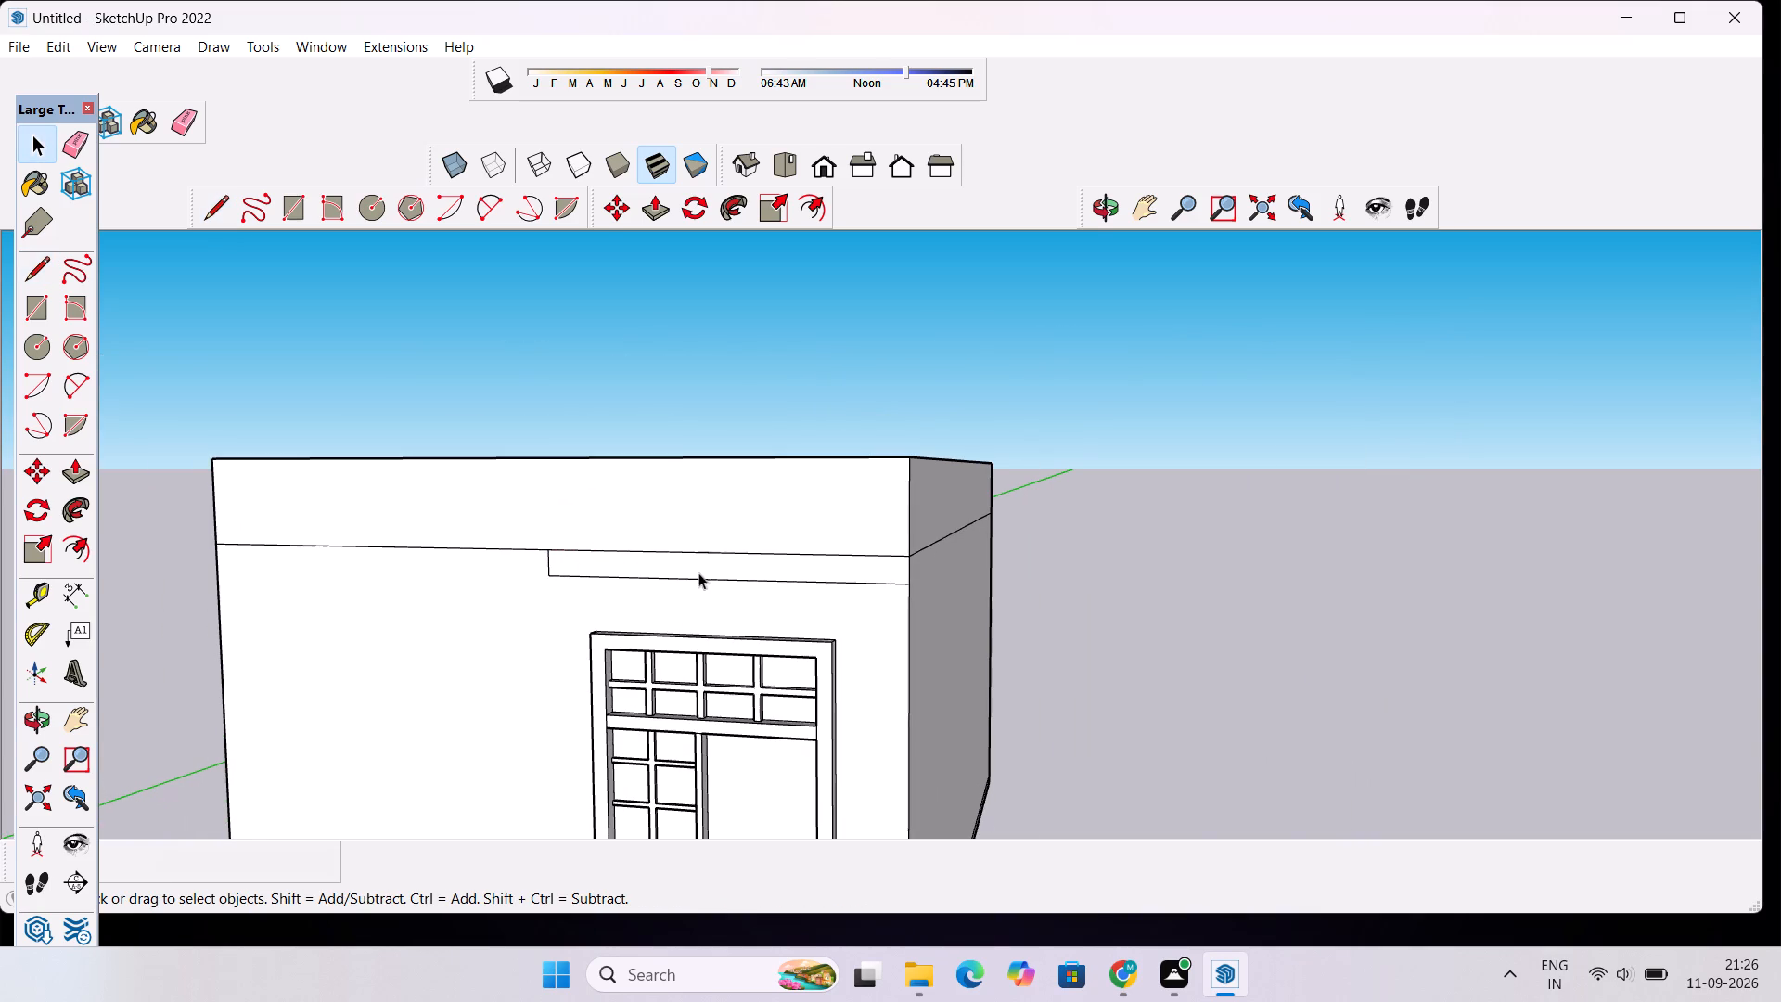
left_click(703, 566)
key("p")
left_click(703, 564)
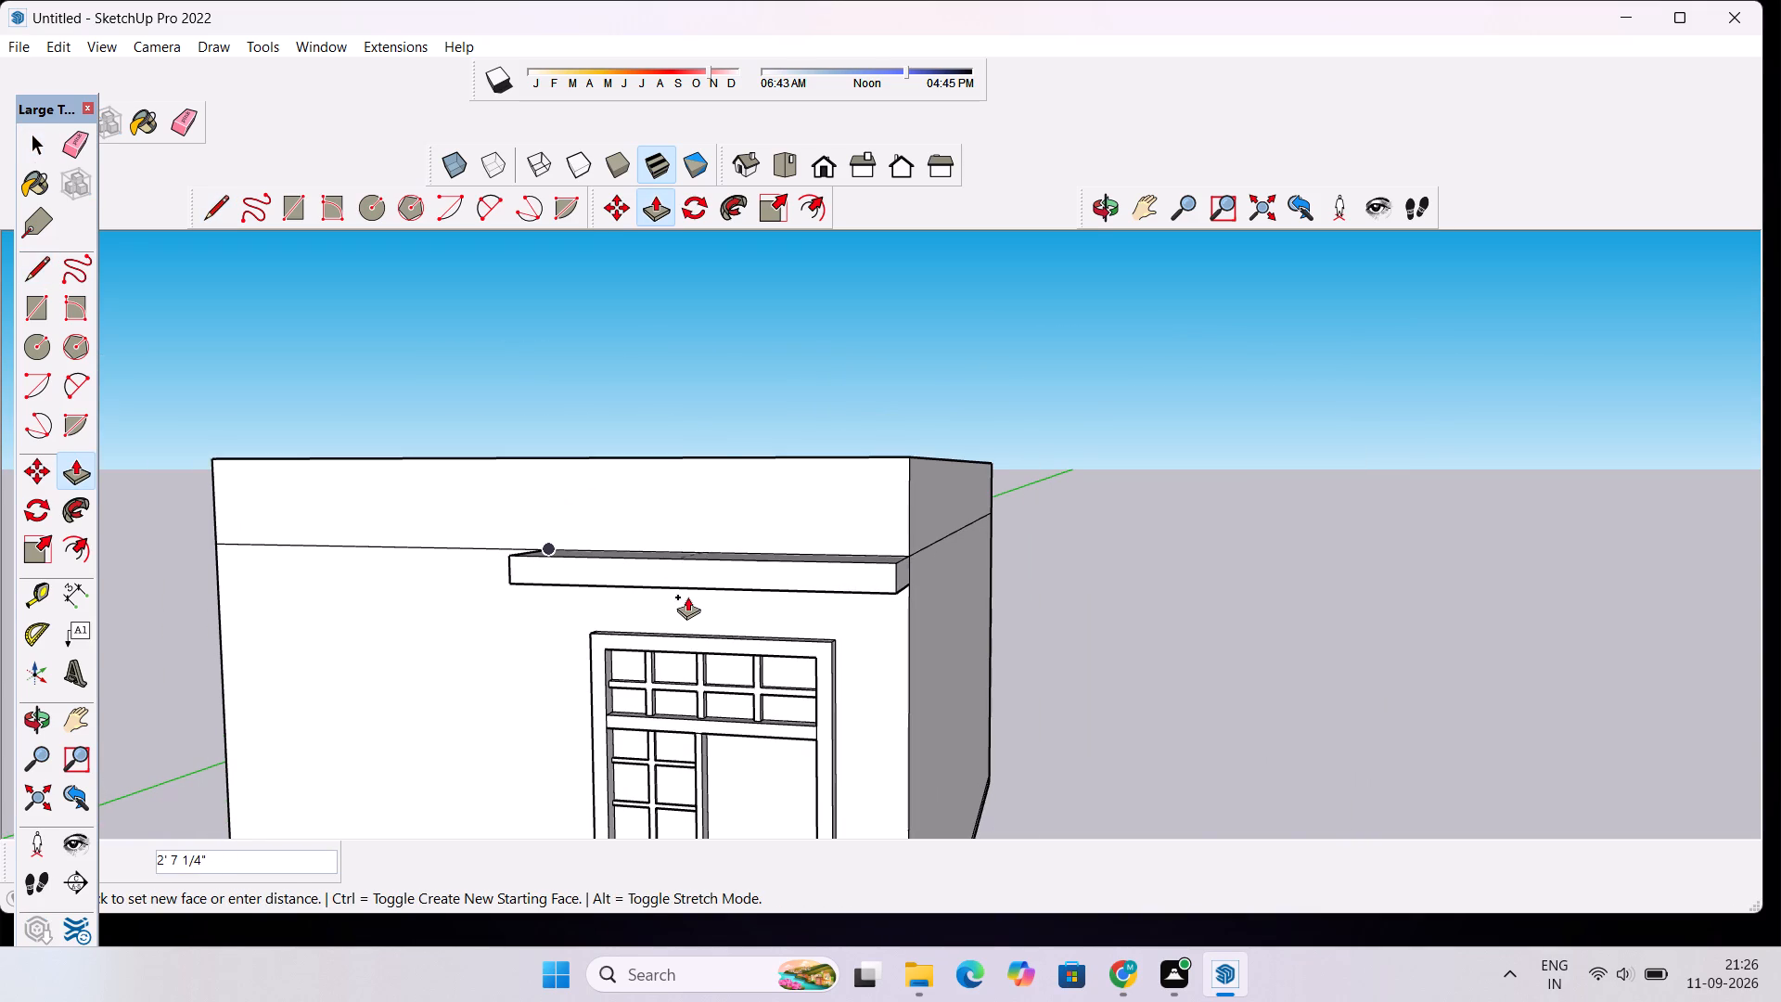
left_click(826, 661)
Examine the projecting strip, the front wall and the roof parapet from above and from the front.
scroll(728, 623, "down", 7)
left_click(1106, 212)
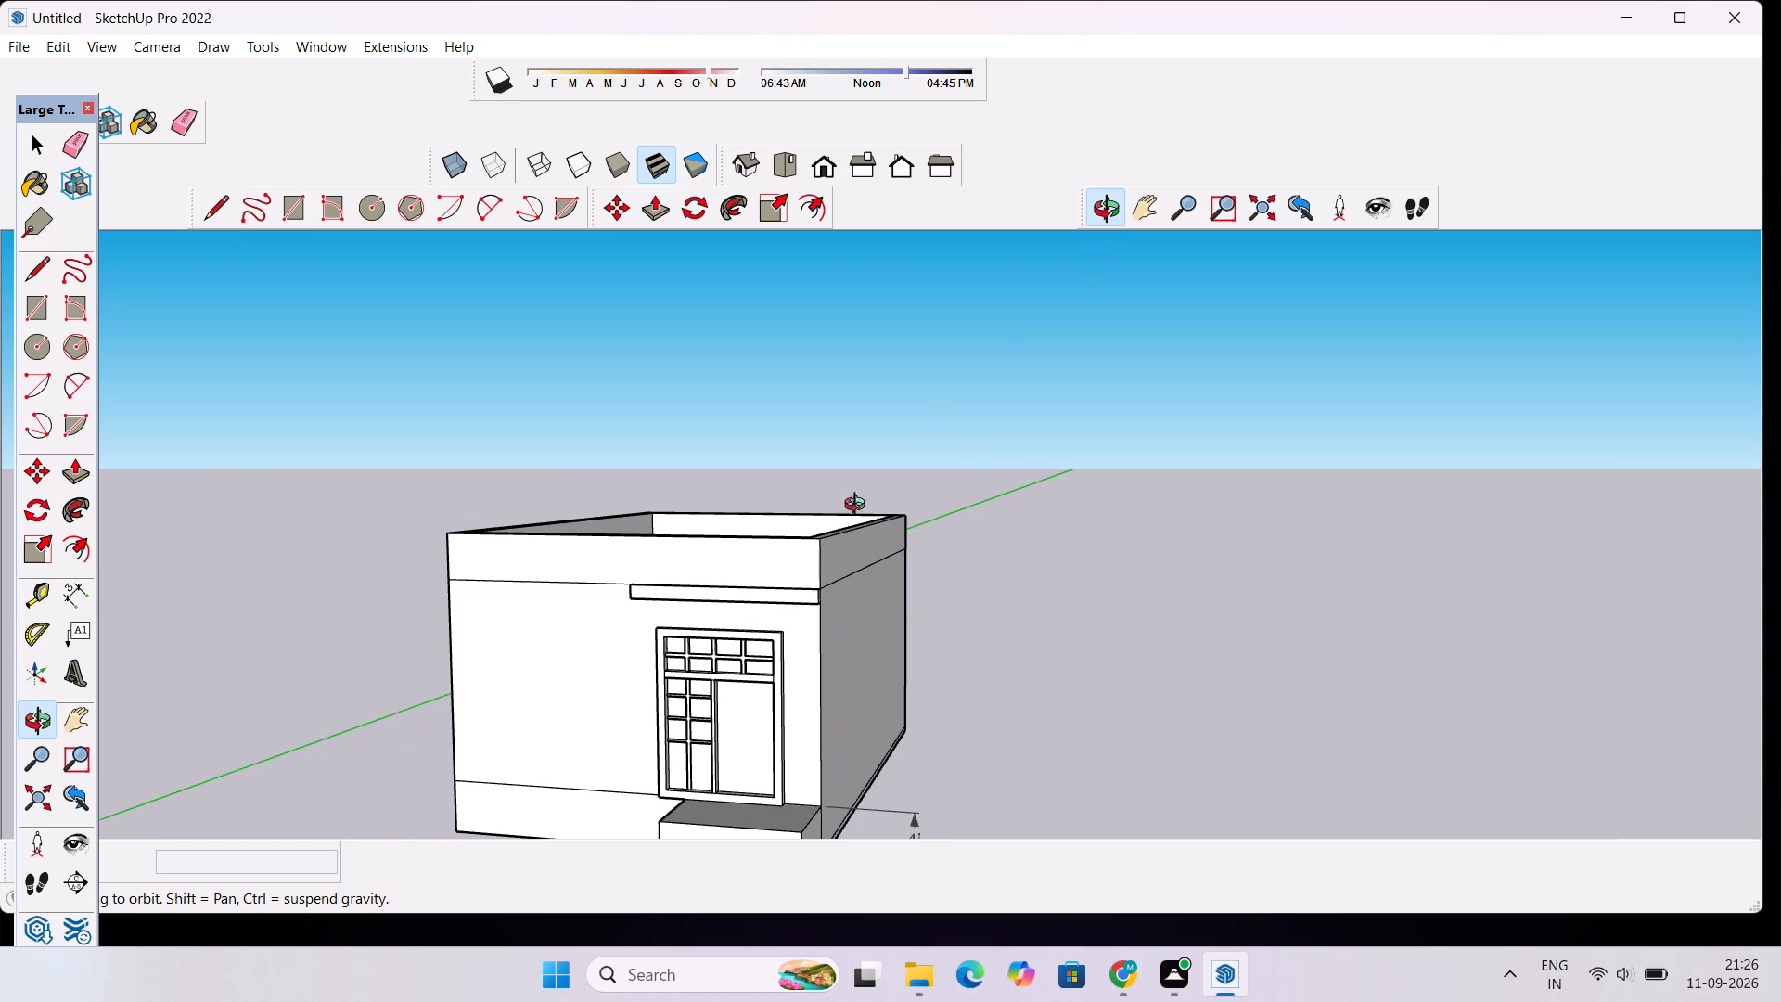
left_click_drag(820, 540, 941, 510)
left_click_drag(752, 520, 698, 842)
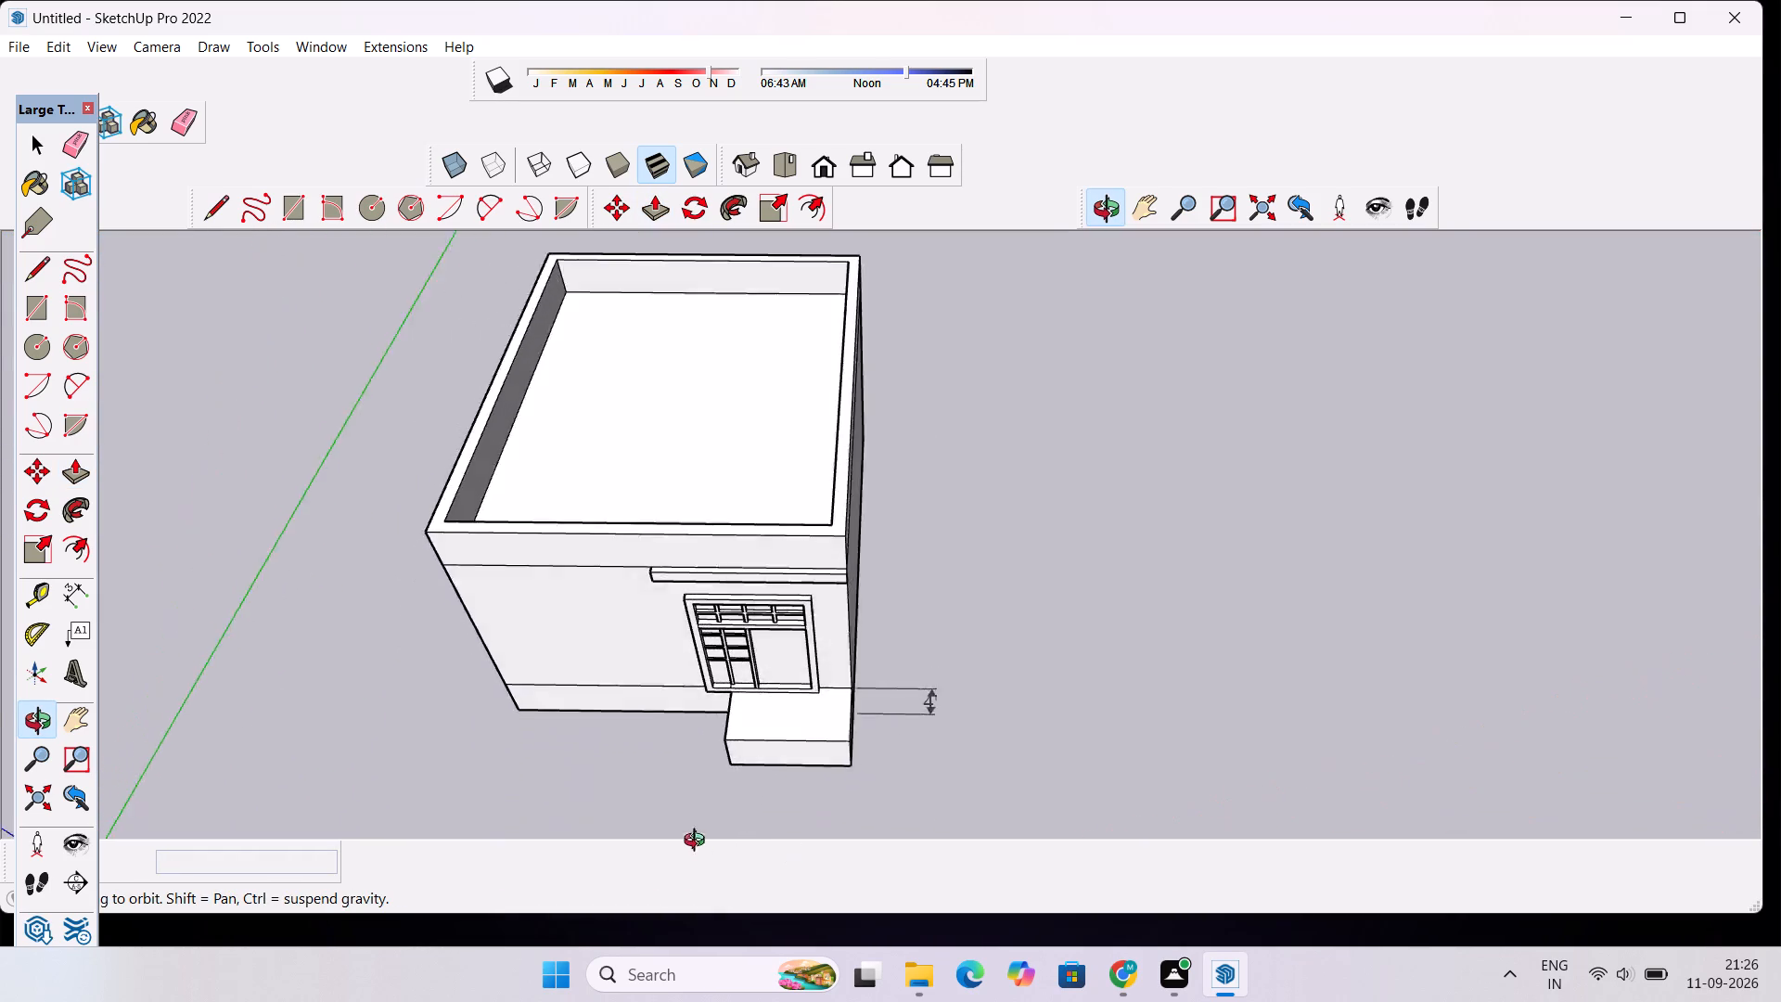
left_click_drag(698, 842, 588, 663)
scroll(576, 647, "up", 6)
left_click_drag(507, 599, 673, 642)
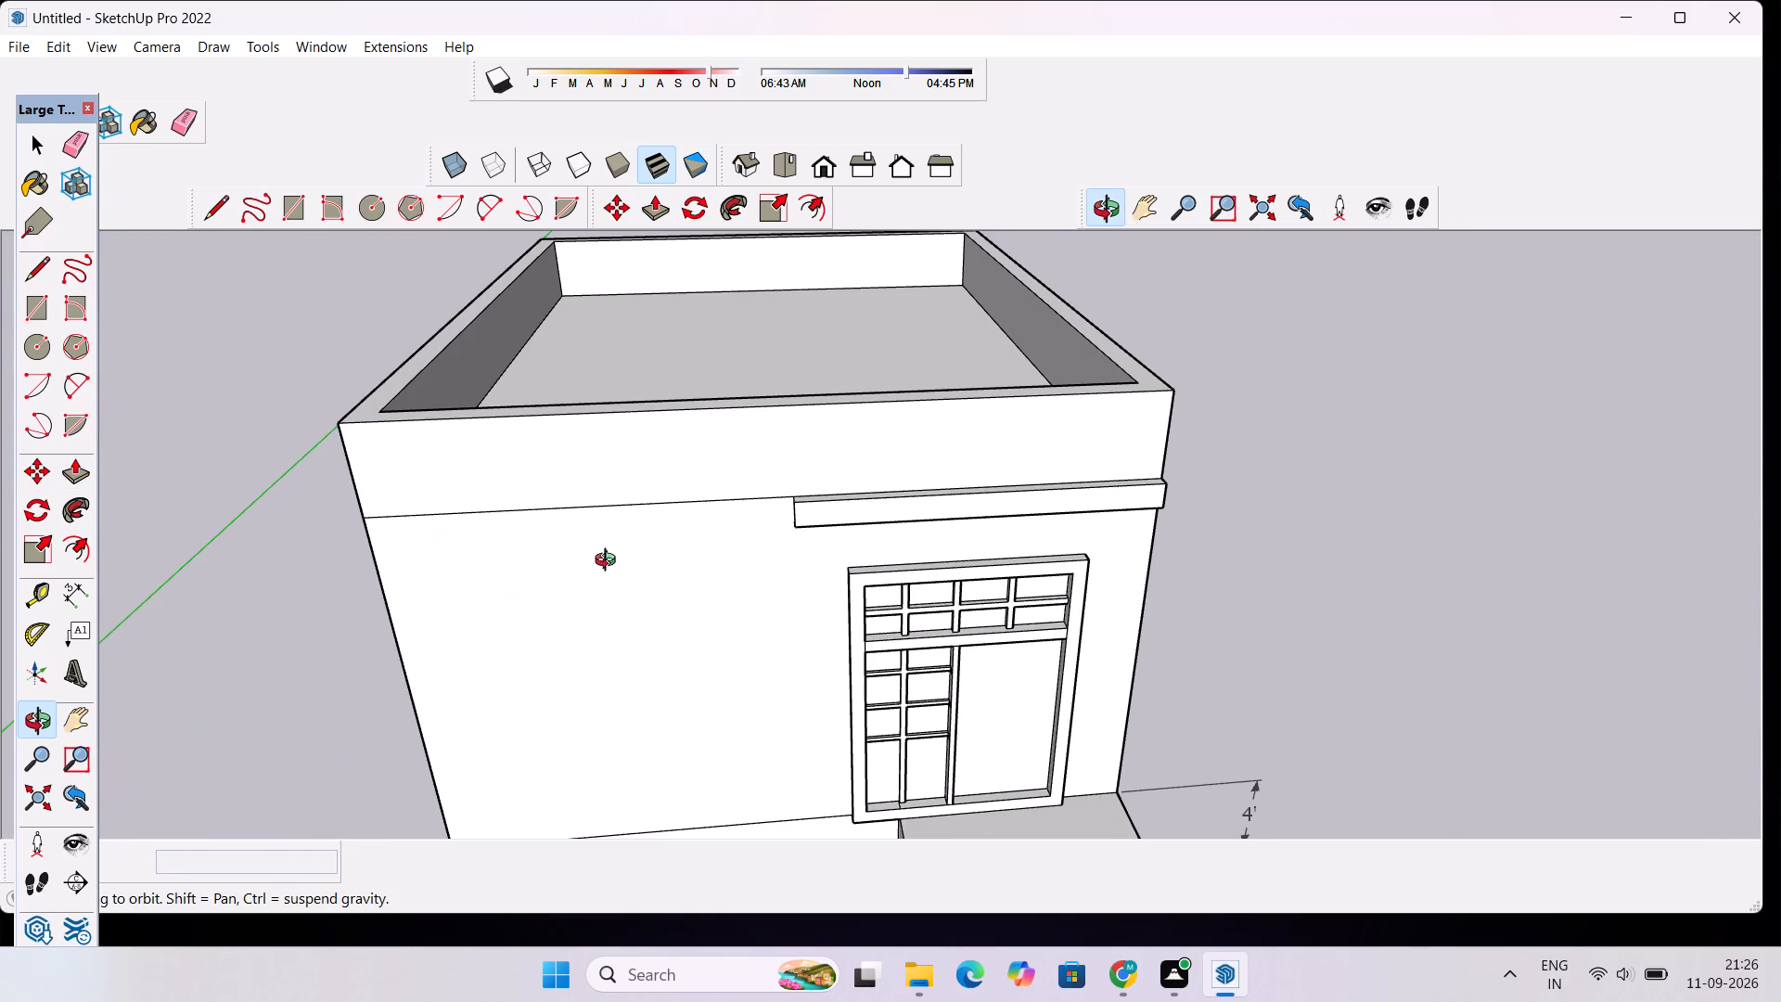
scroll(807, 461, "up", 1)
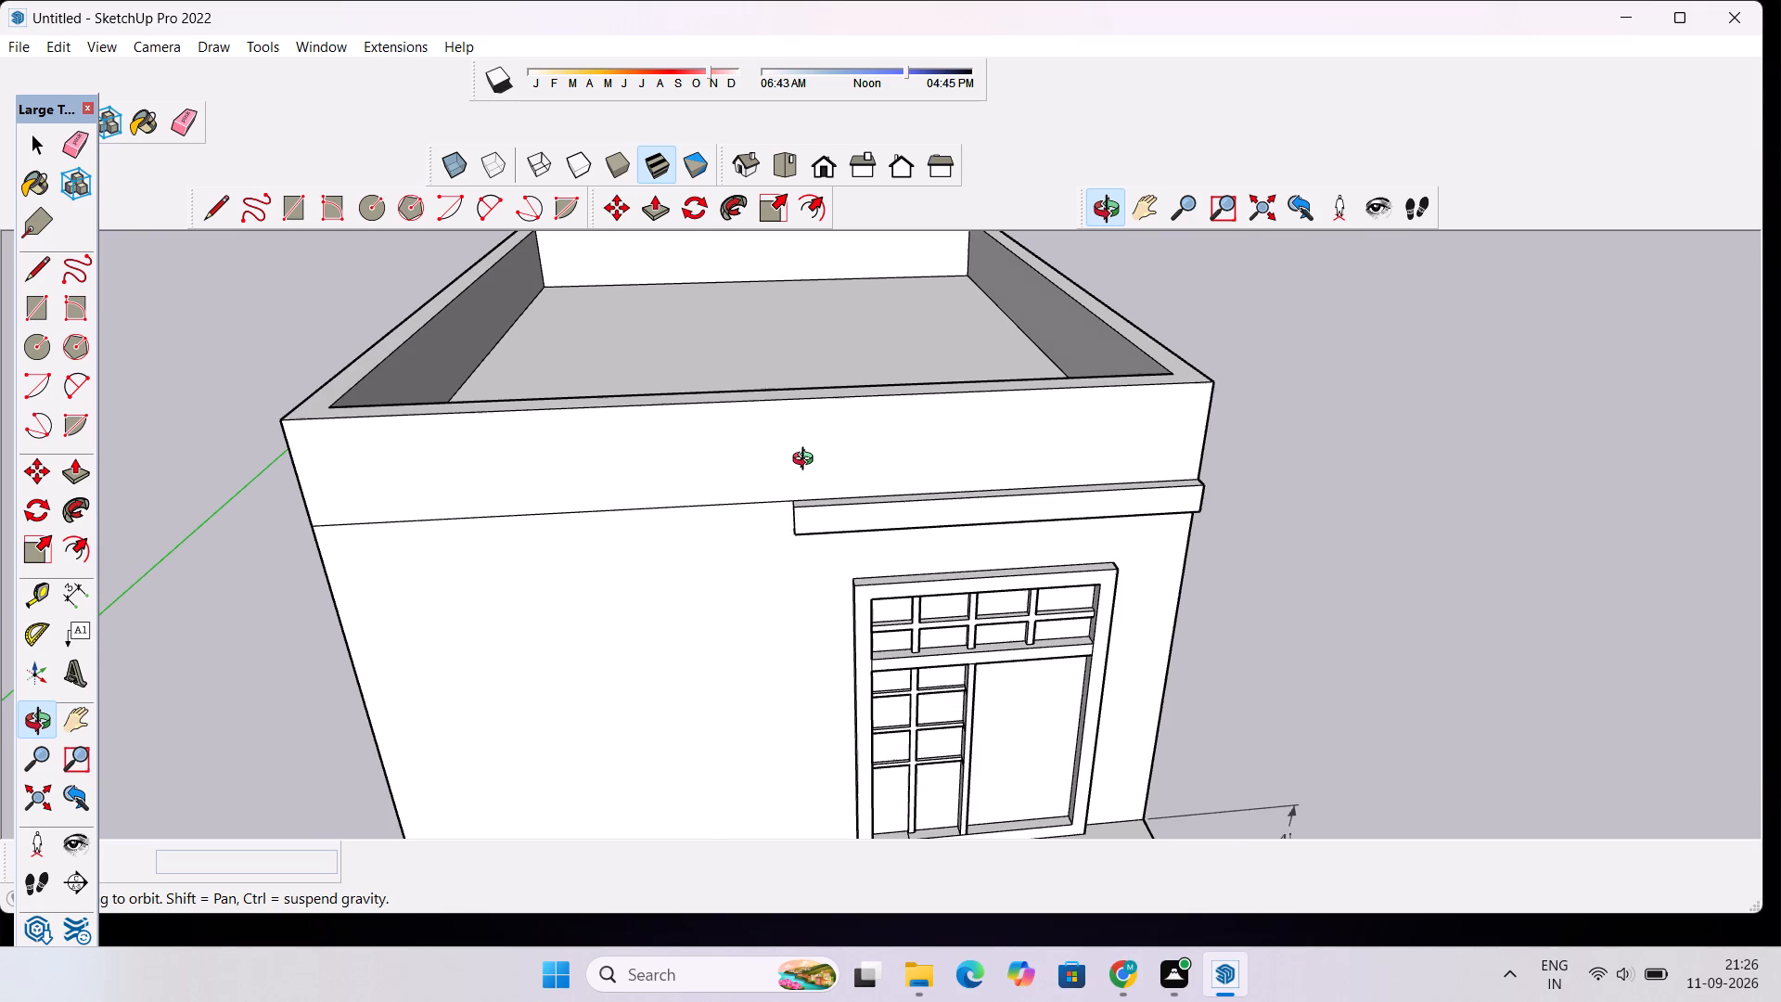
scroll(880, 488, "down", 4)
left_click_drag(914, 487, 865, 359)
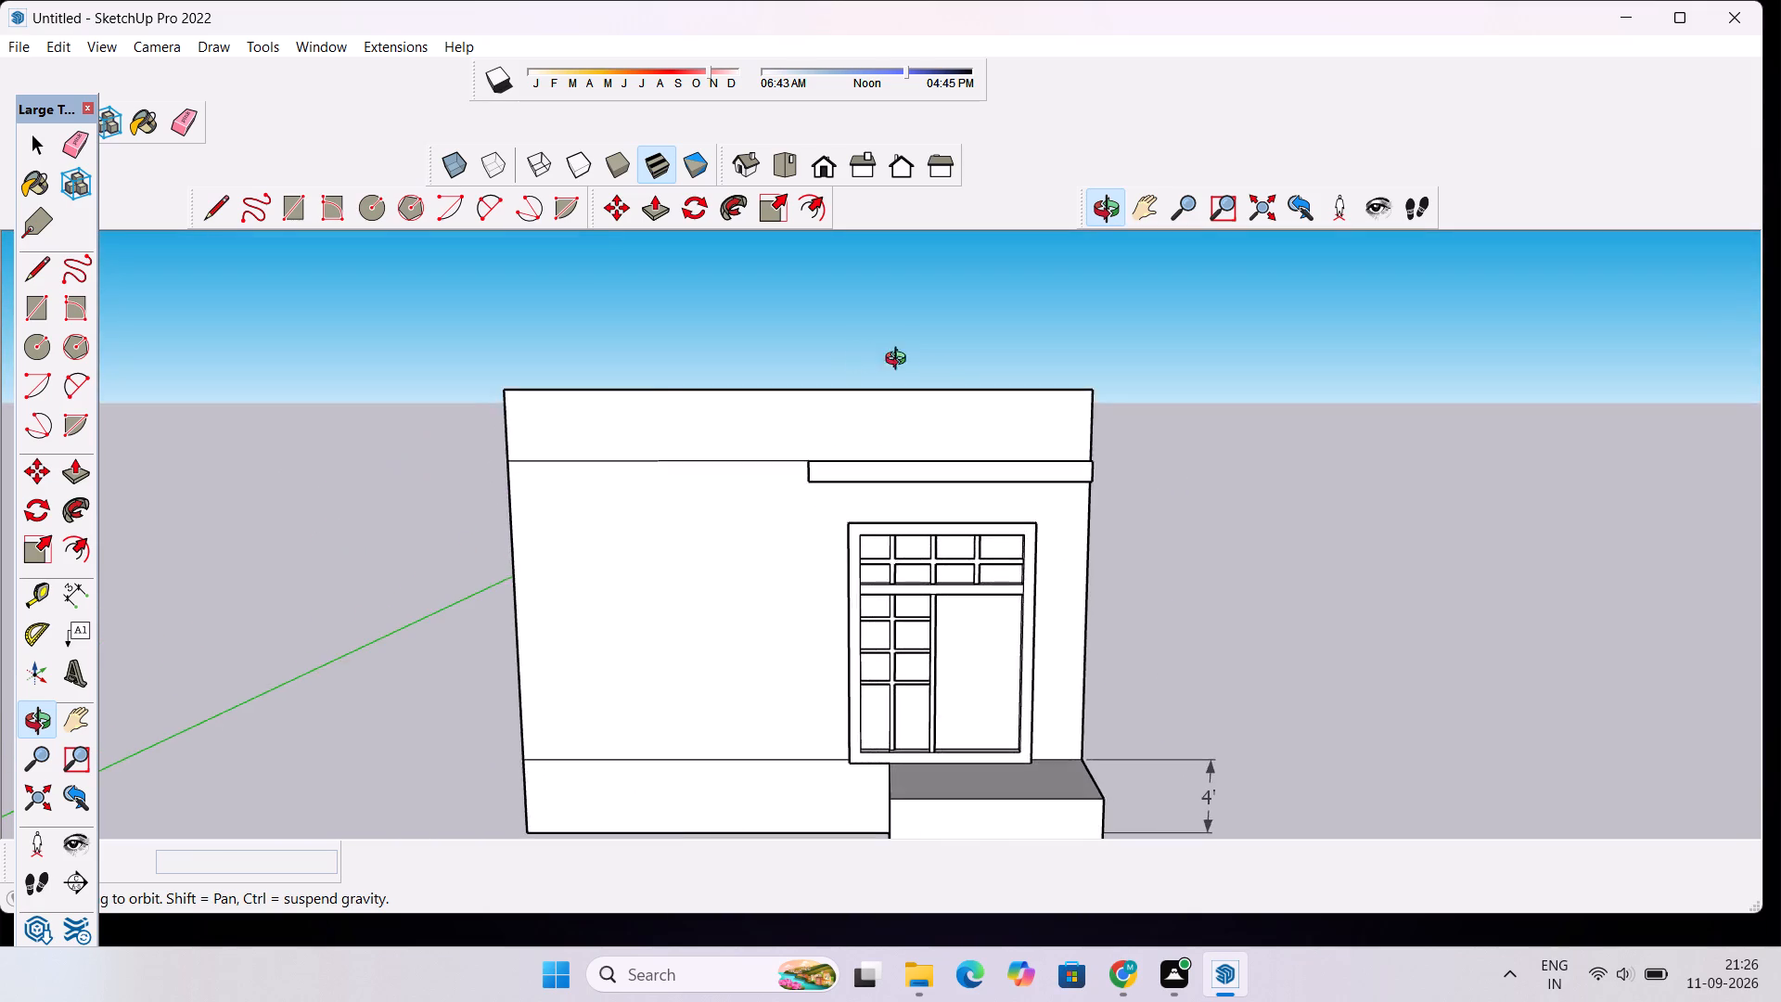
scroll(941, 377, "up", 5)
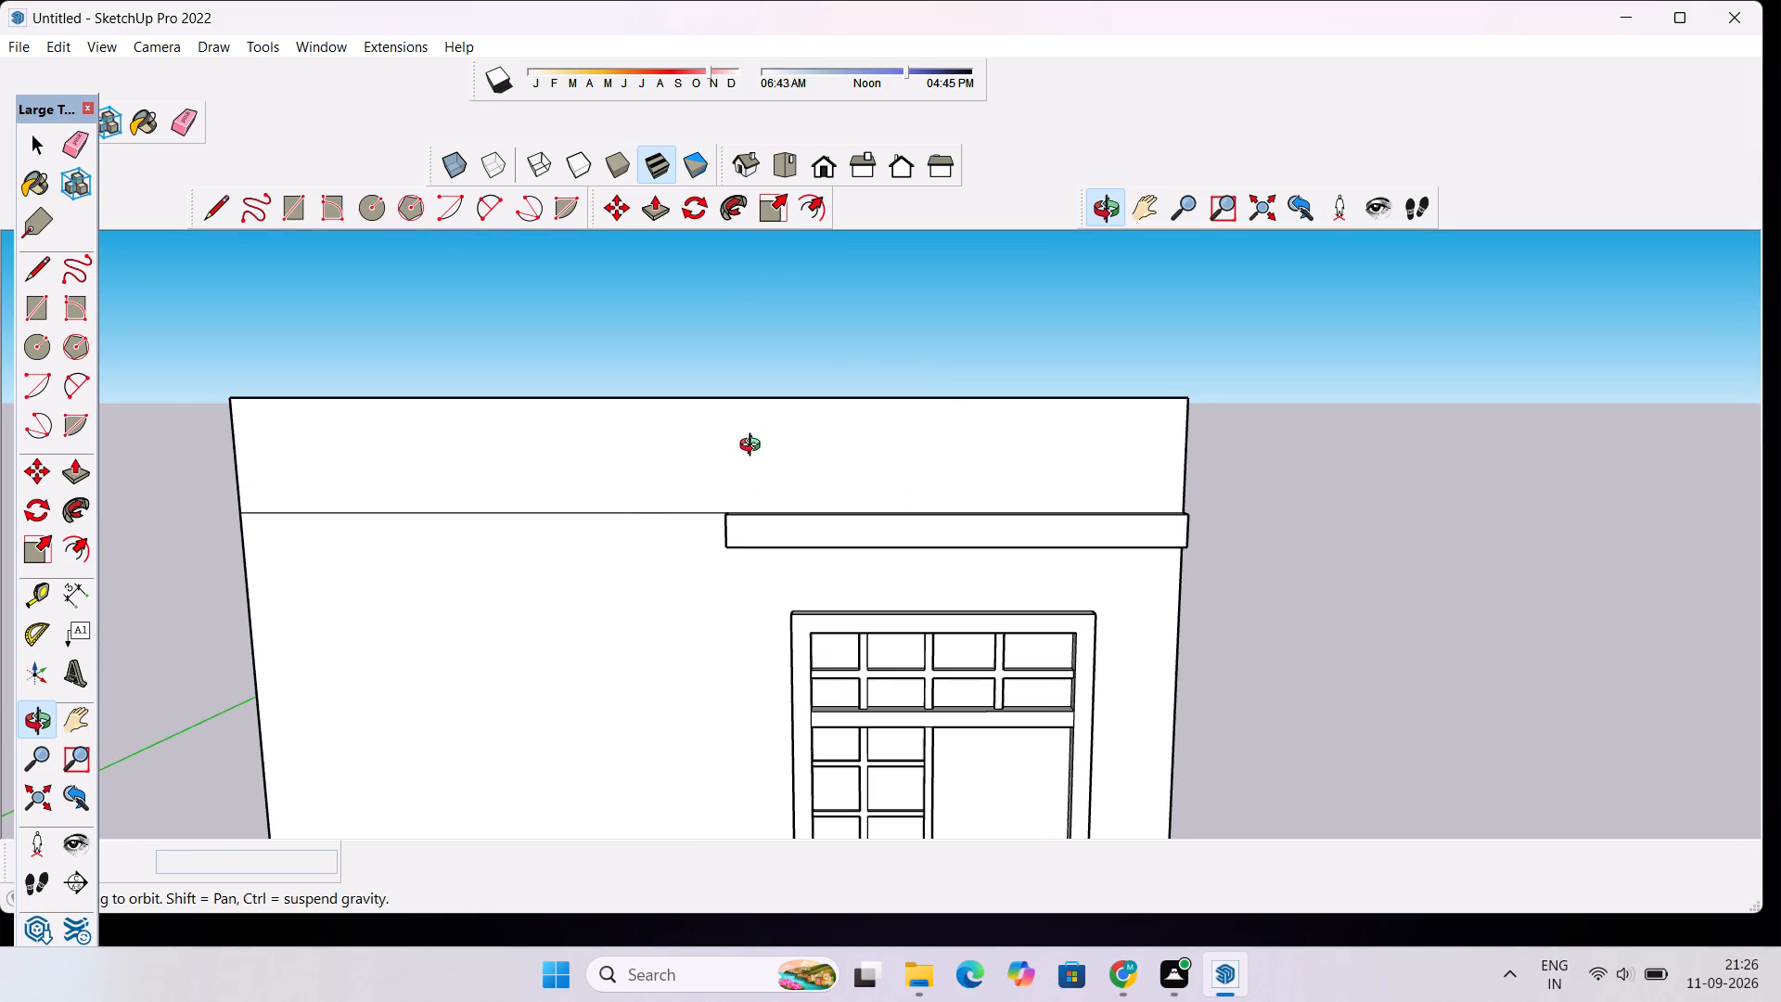
scroll(642, 527, "down", 8)
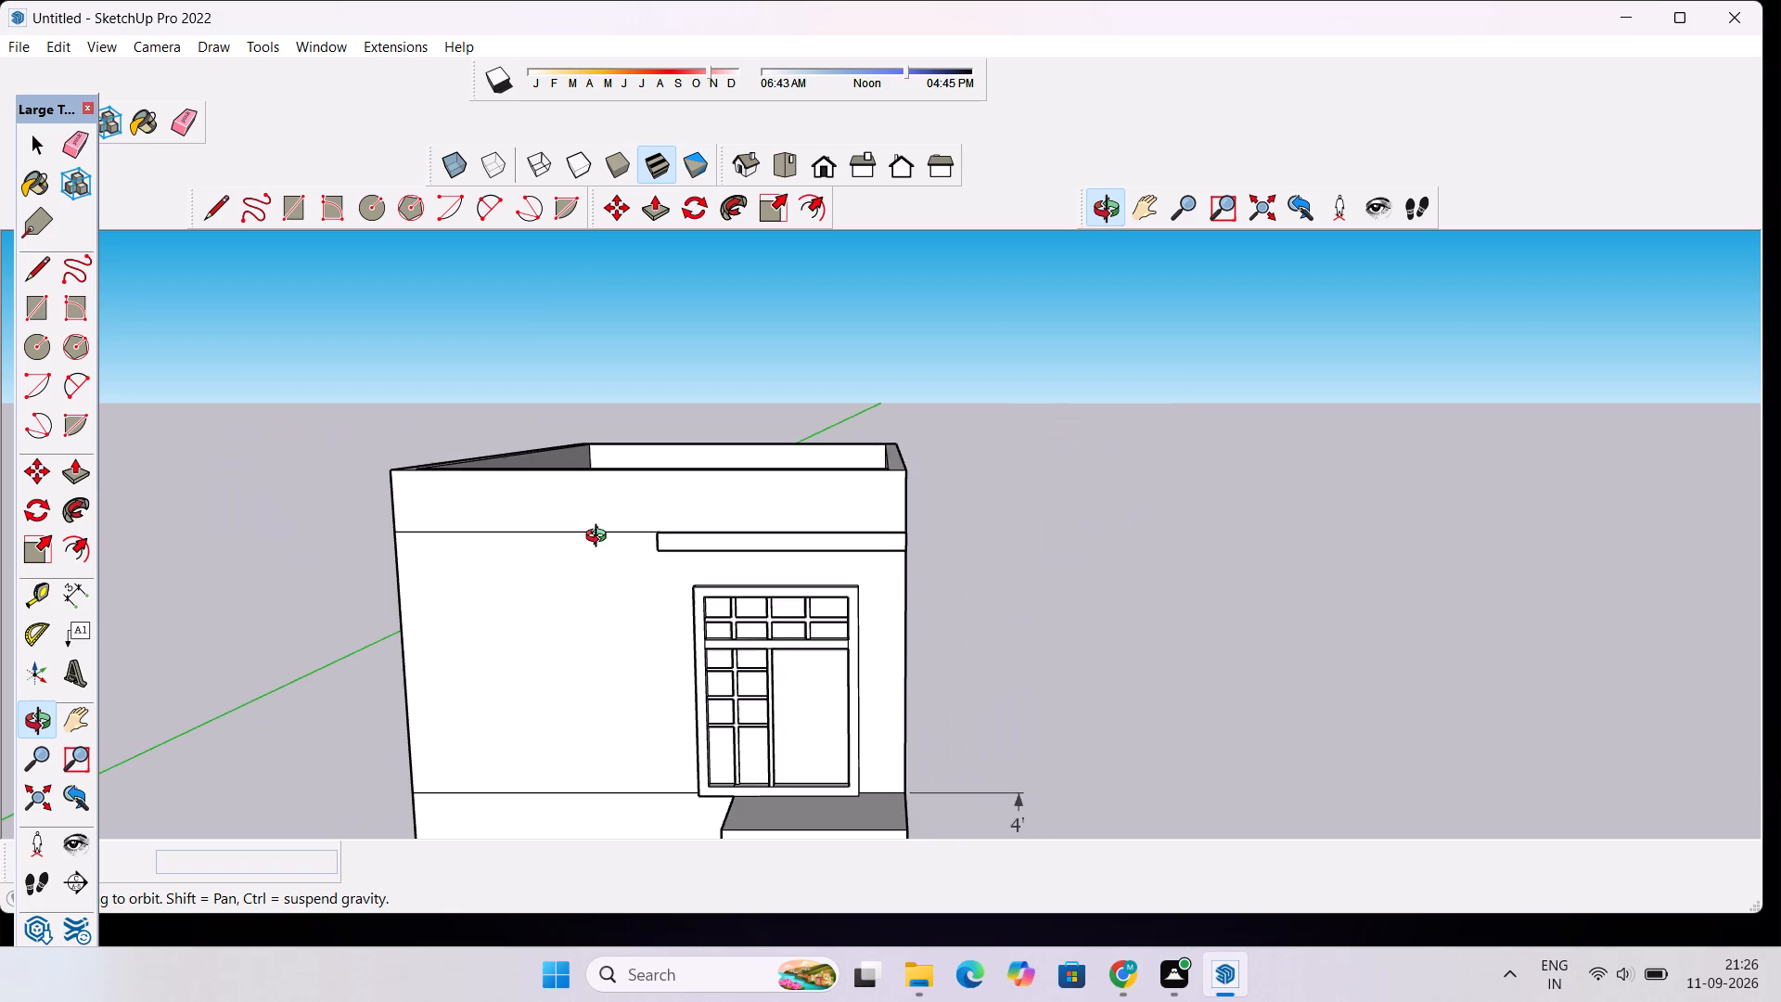
scroll(609, 549, "up", 3)
scroll(611, 548, "down", 2)
left_click_drag(780, 528, 752, 538)
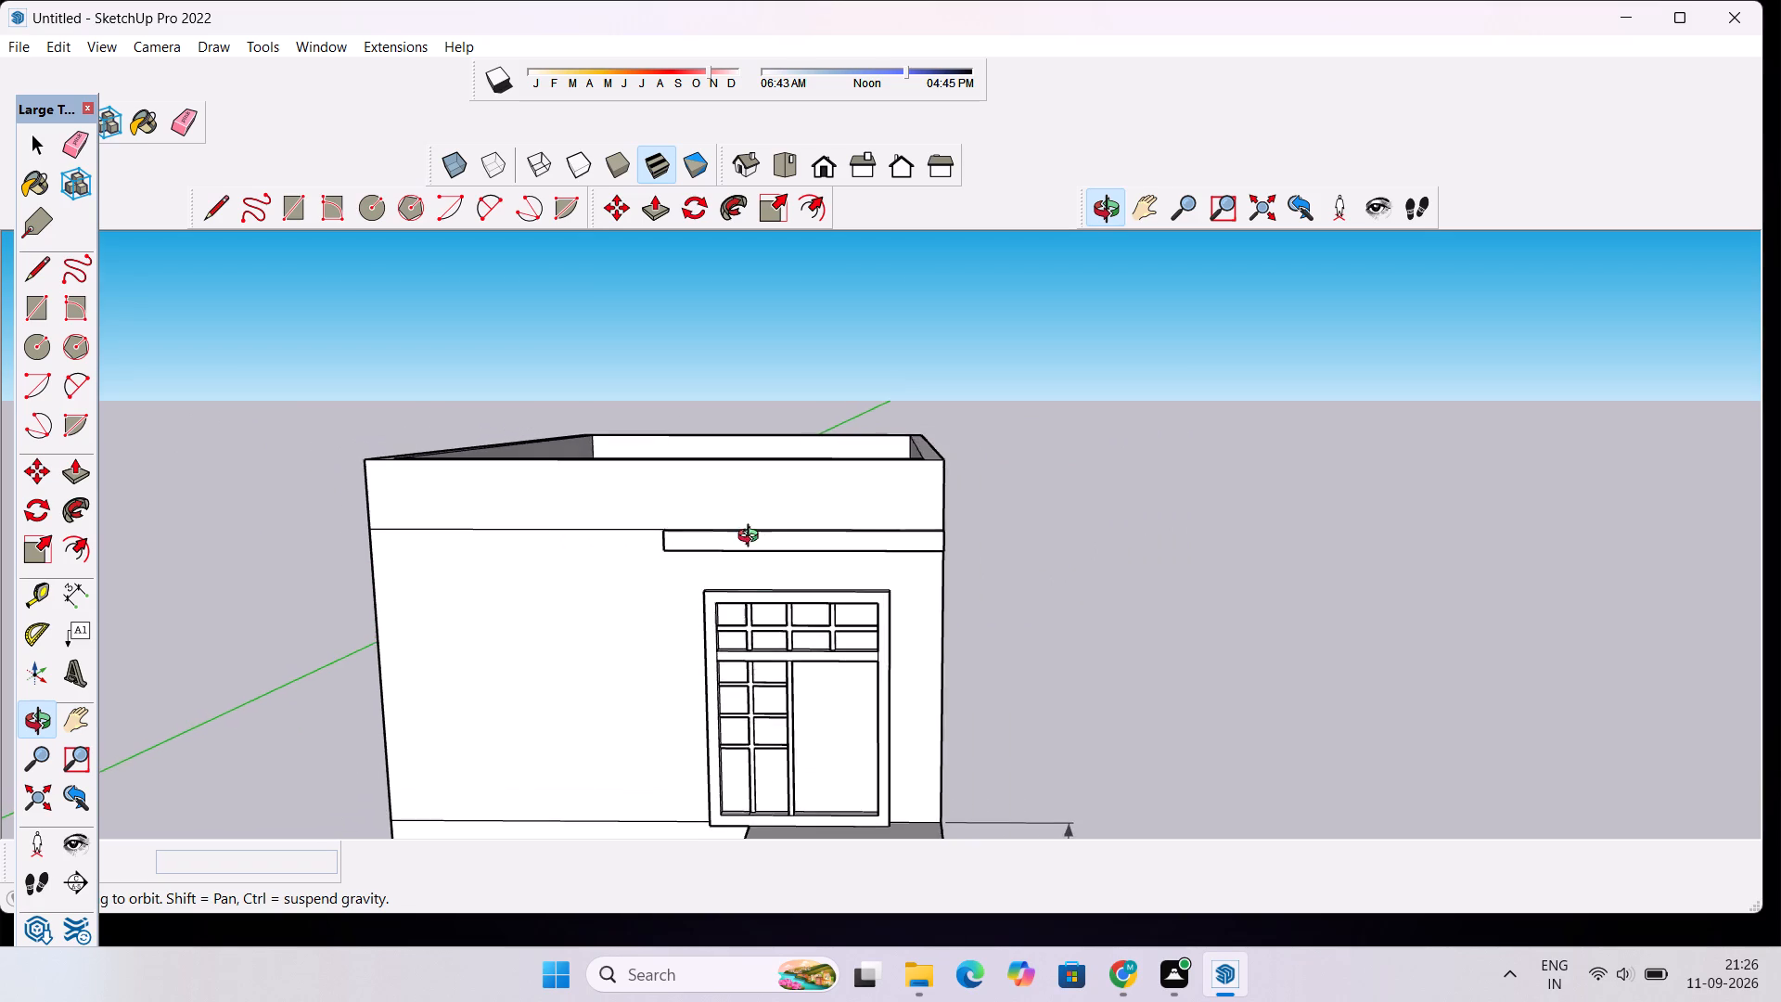
Draw a 3' 6" vertical line up the parapet's front face, from the strip's inner end to the parapet's top edge.
left_click_drag(752, 538, 446, 558)
scroll(545, 405, "up", 7)
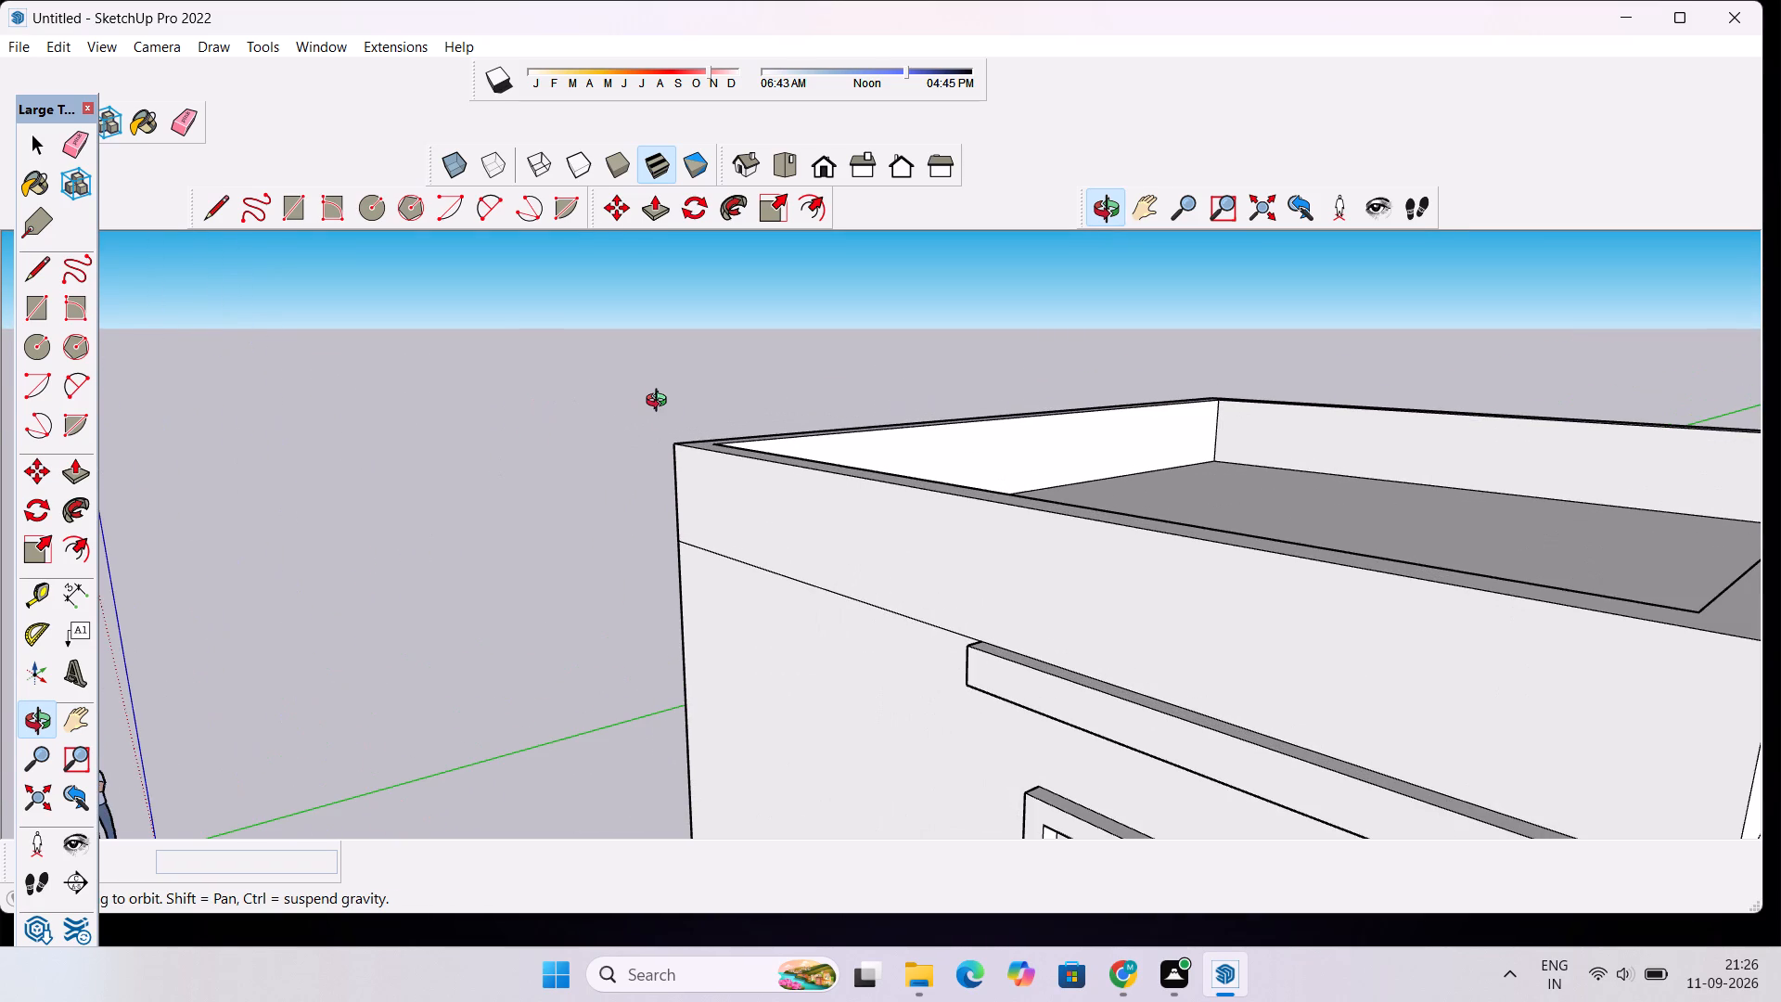
left_click_drag(825, 457, 631, 549)
scroll(647, 540, "down", 2)
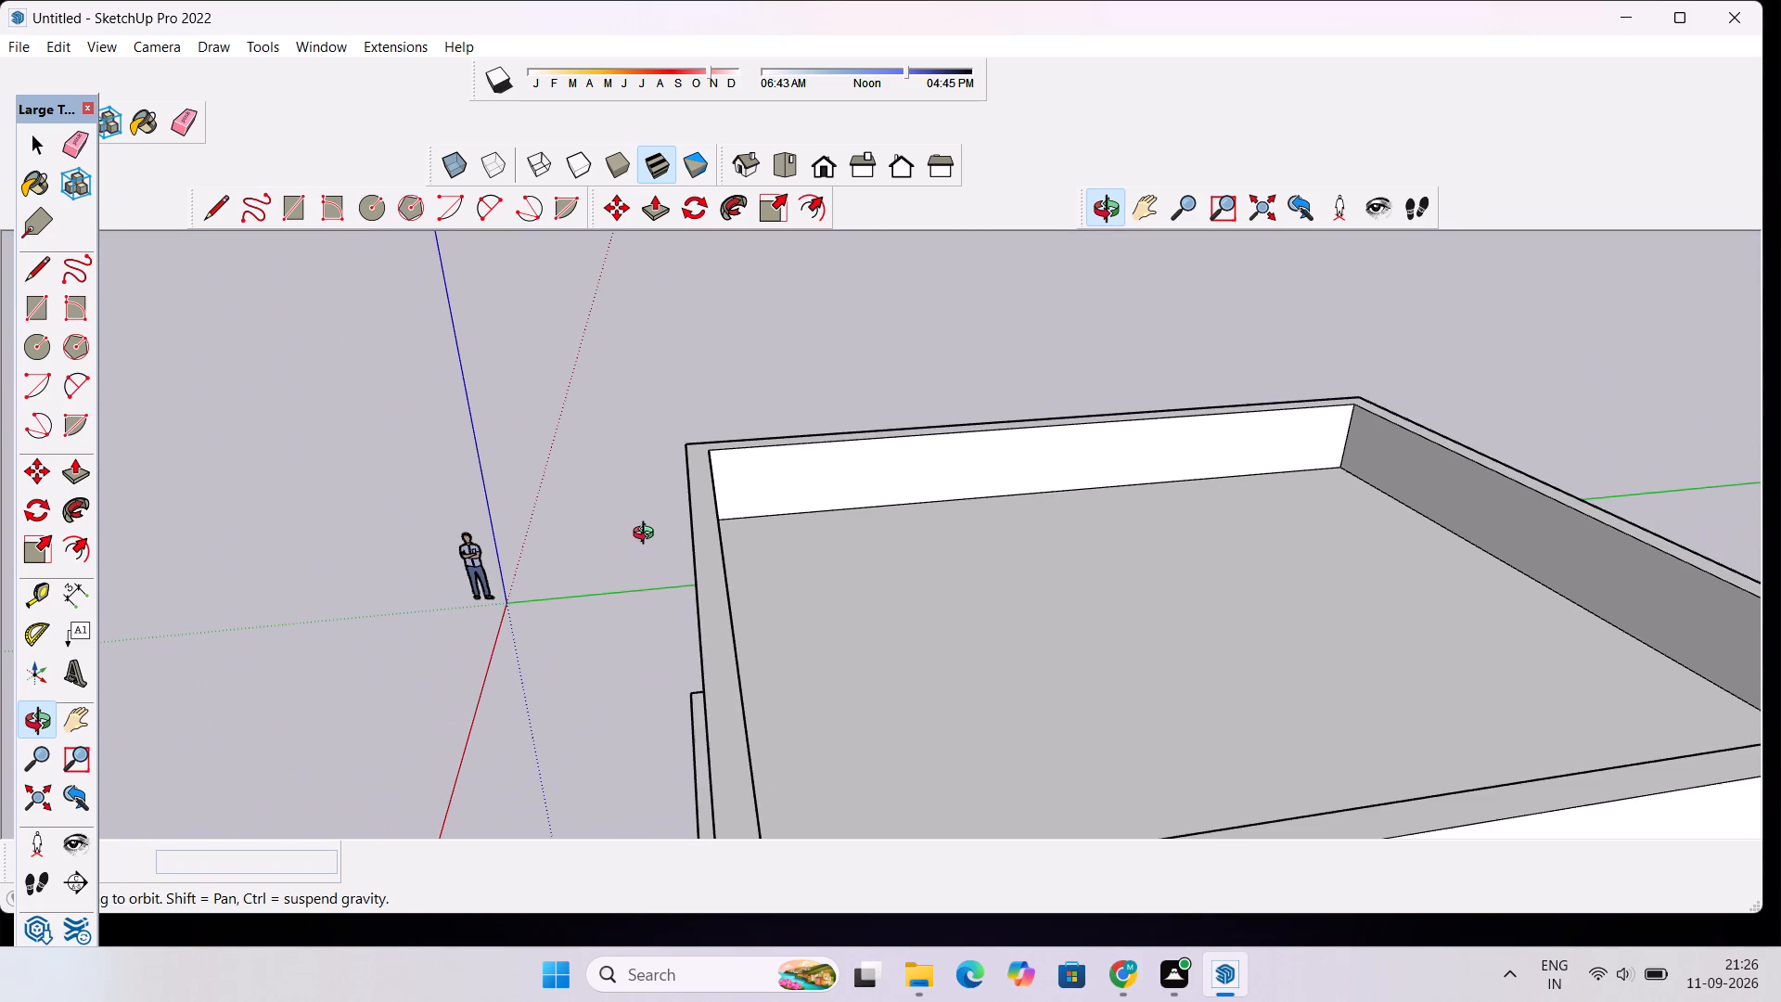
scroll(648, 559, "up", 2)
left_click_drag(677, 593, 755, 491)
key("l")
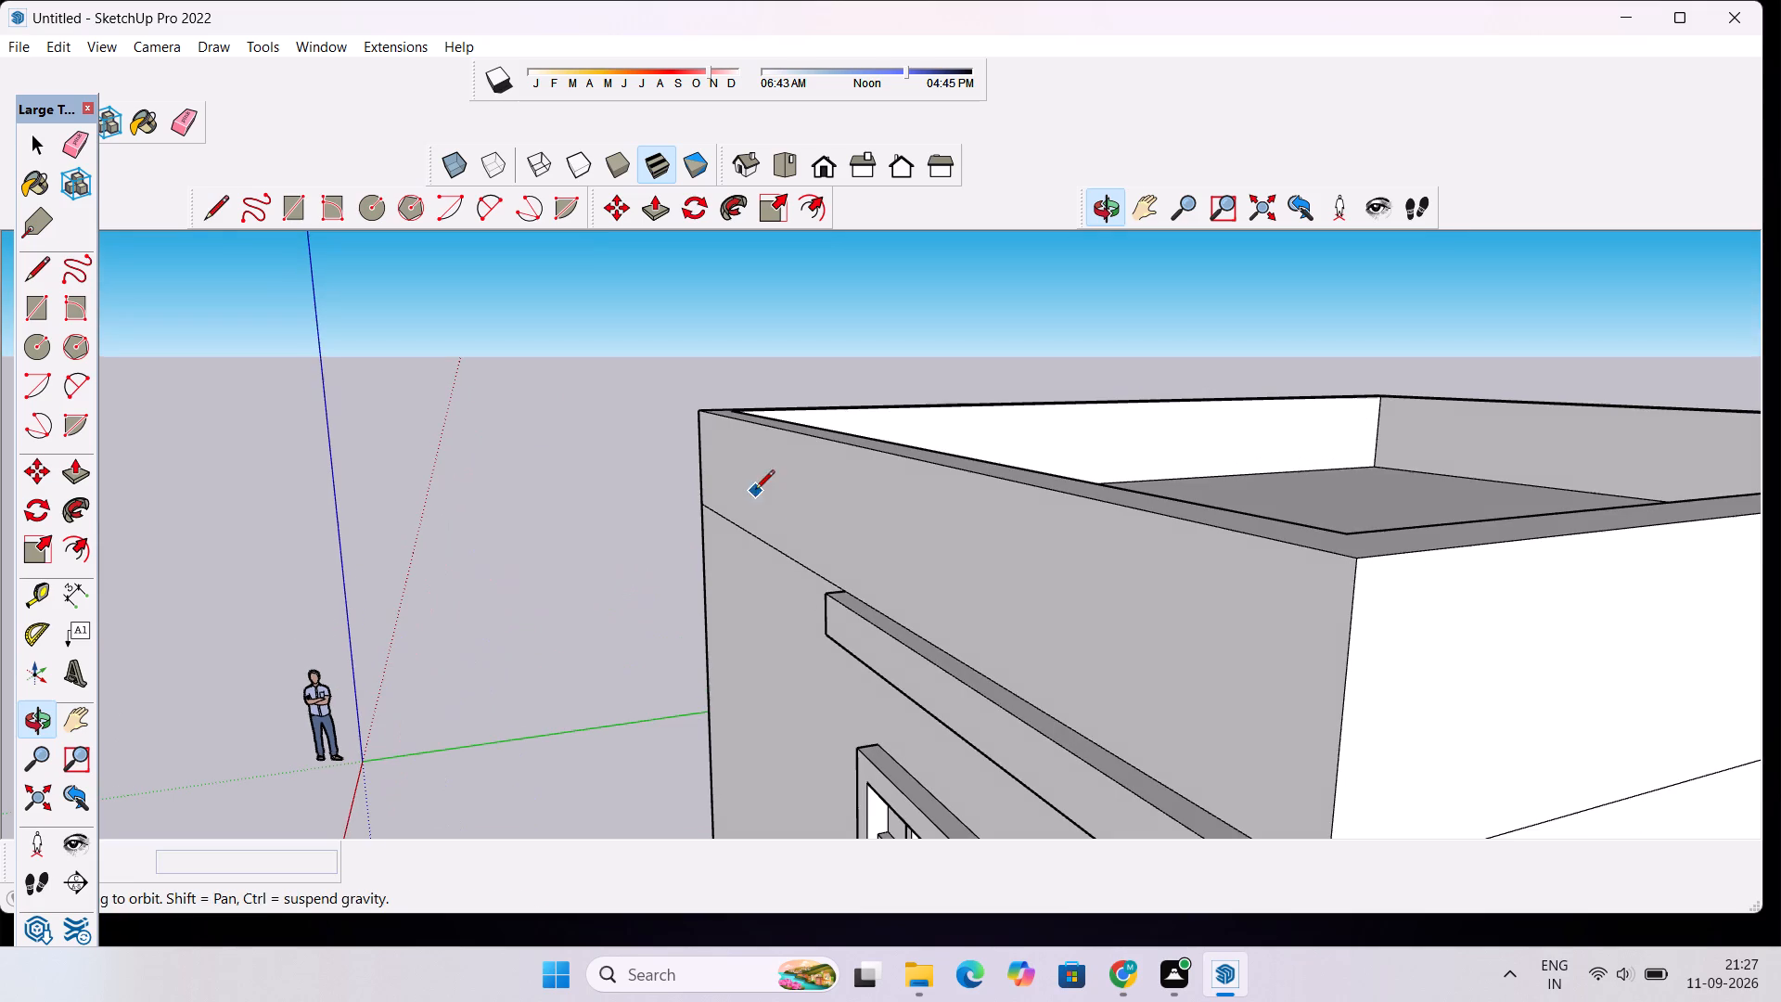
scroll(835, 596, "up", 5)
left_click(850, 585)
scroll(861, 498, "down", 5)
left_click(852, 402)
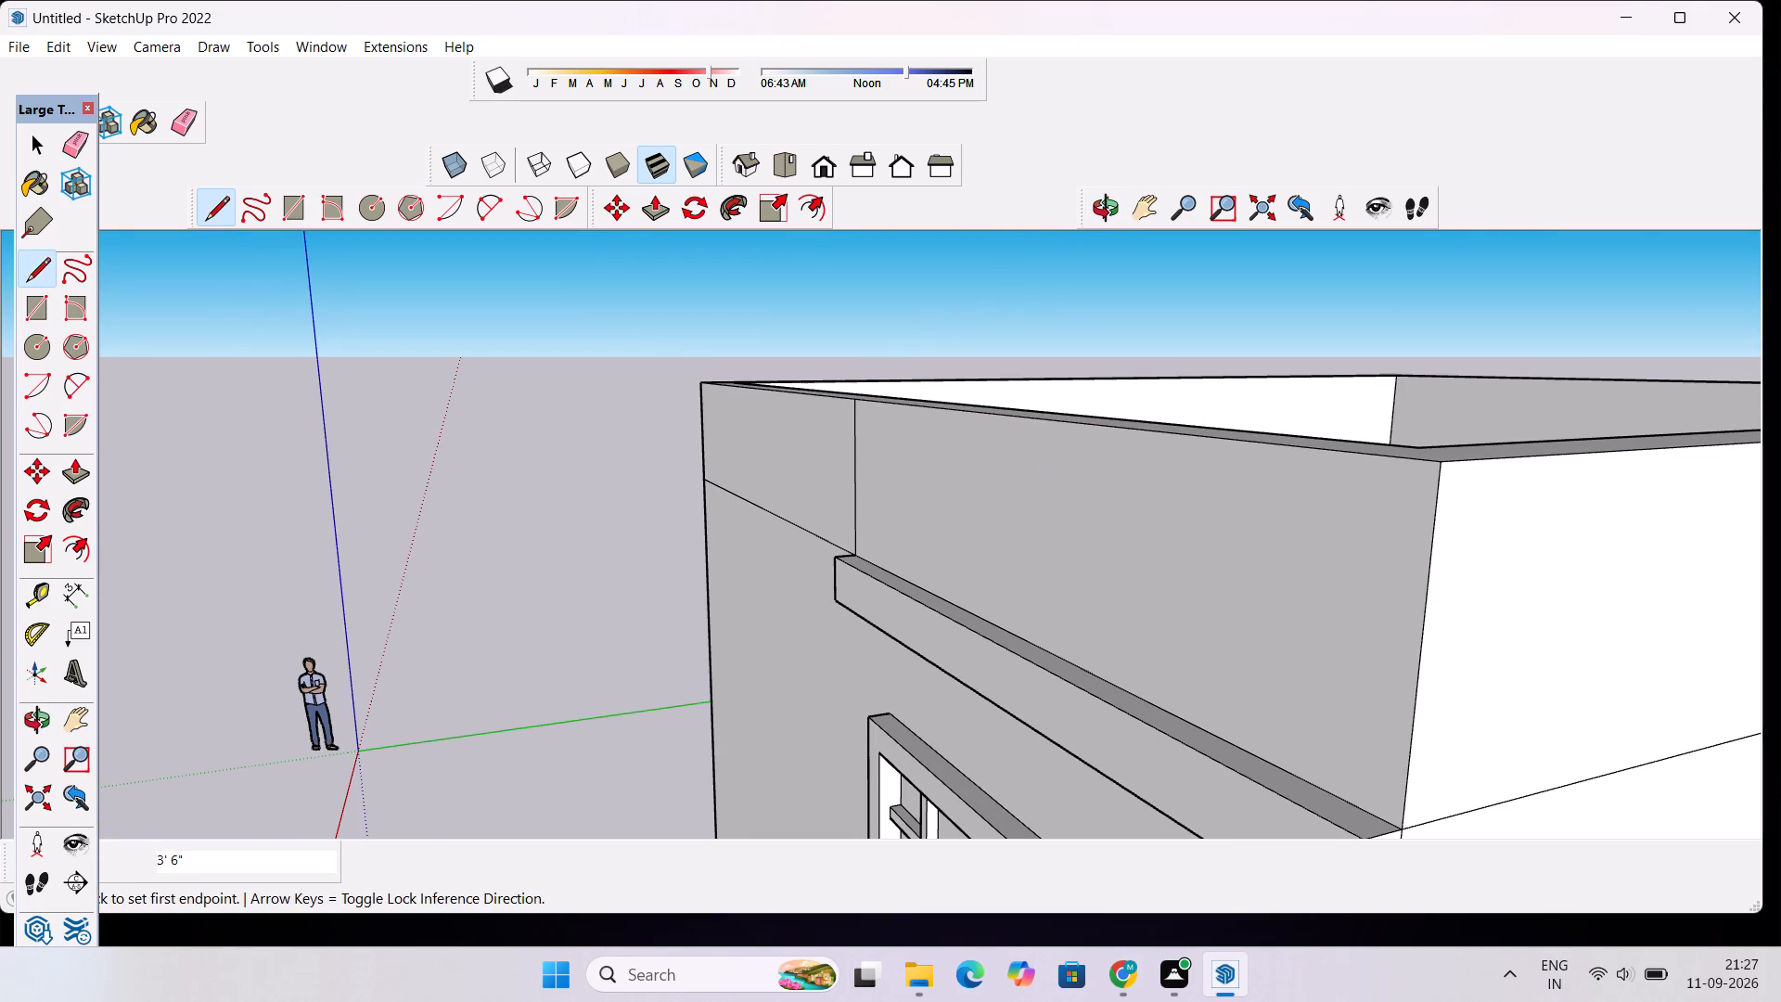
key("space")
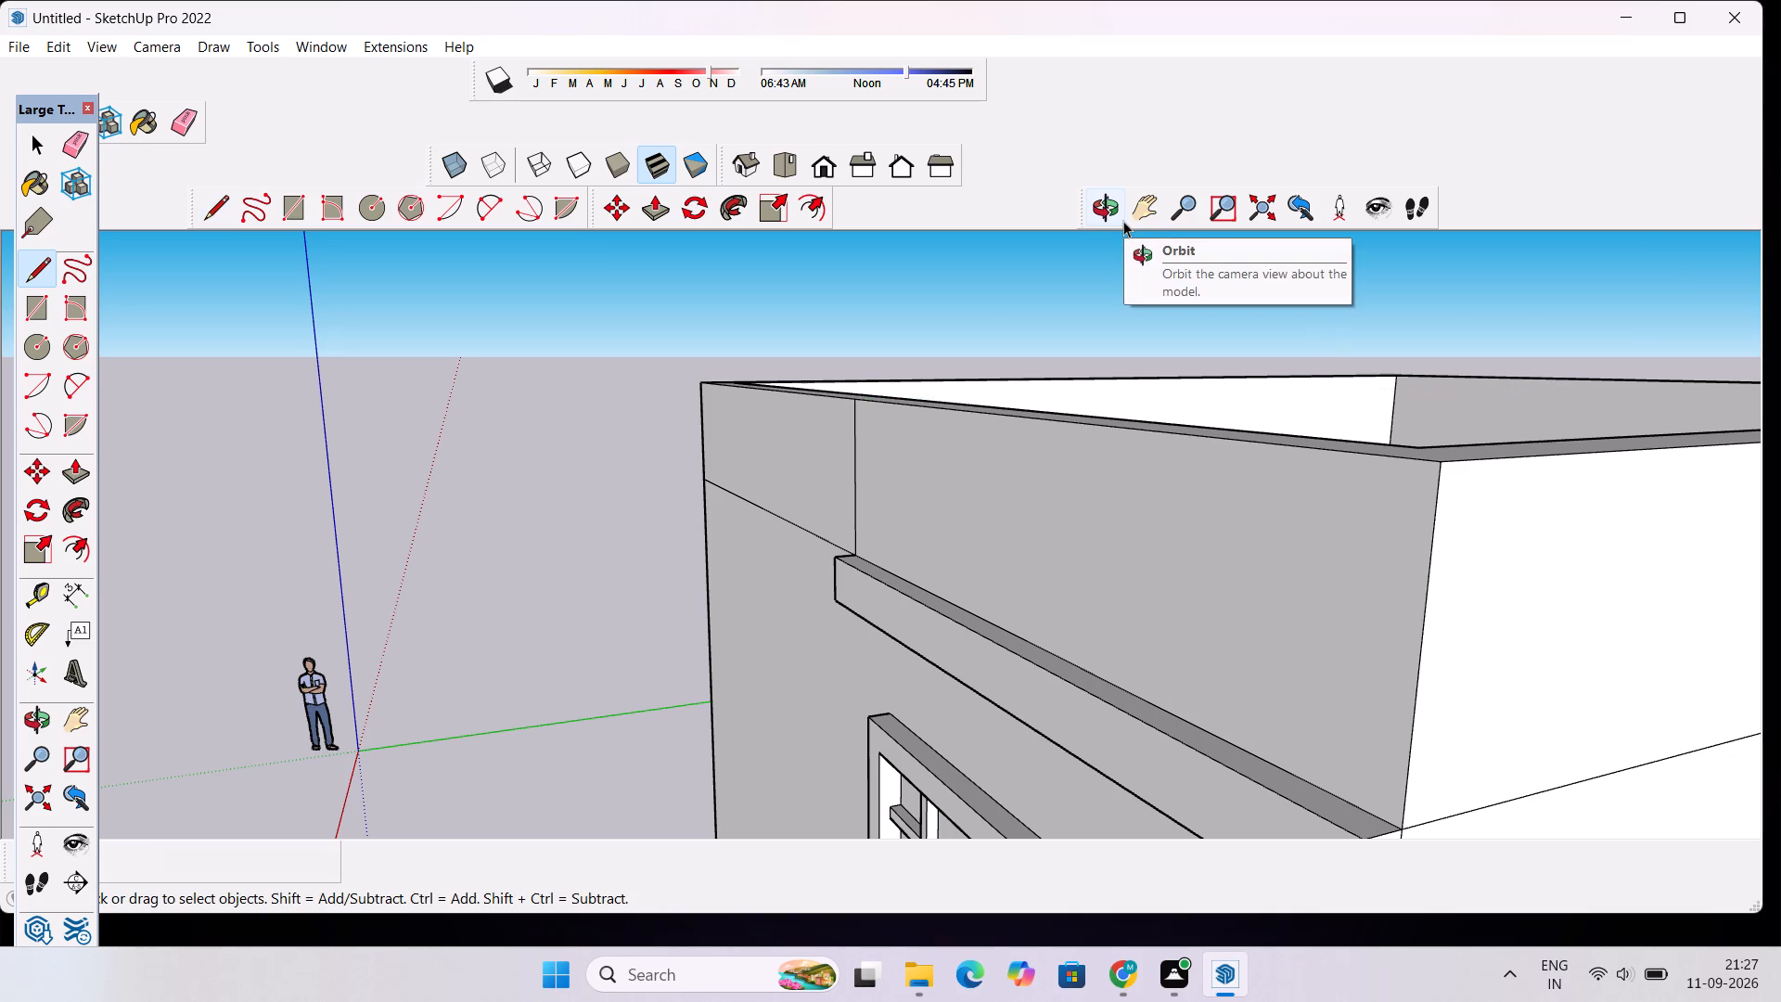
Draw a 1' line across the top of the front parapet, from the vertical line's upper end to the inner edge.
left_click(1107, 211)
left_click_drag(1083, 263, 1043, 499)
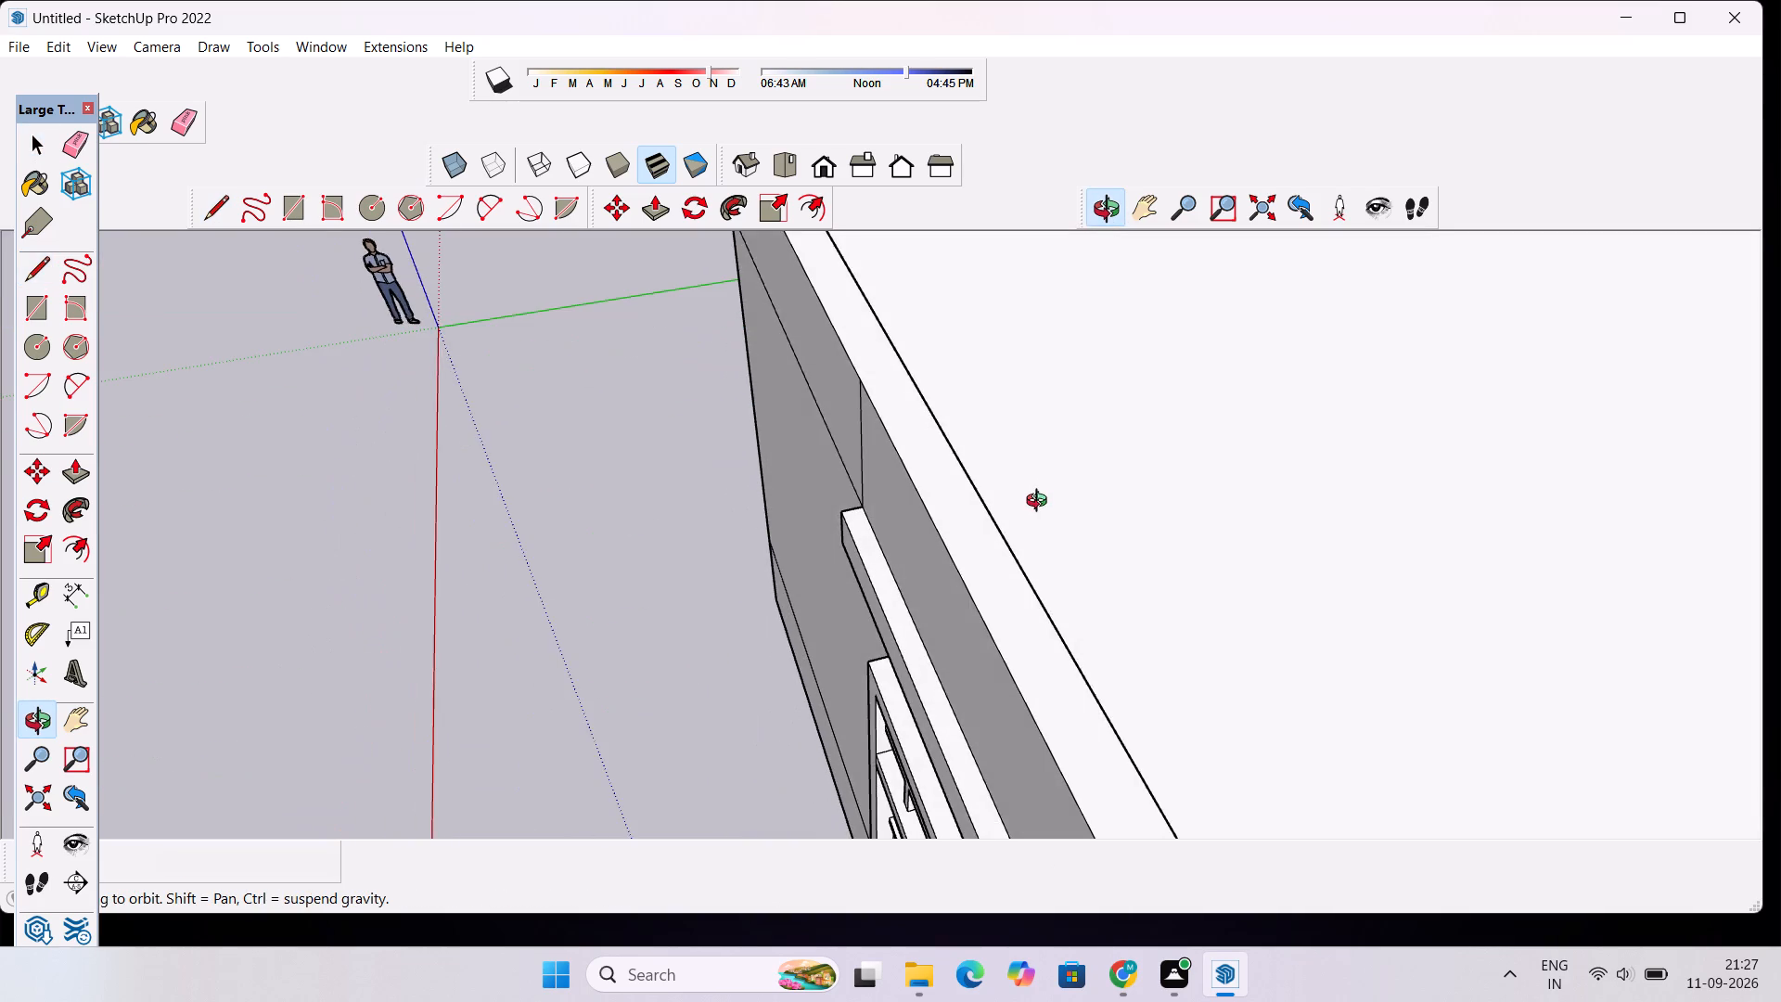
scroll(1041, 503, "down", 7)
left_click(1044, 511)
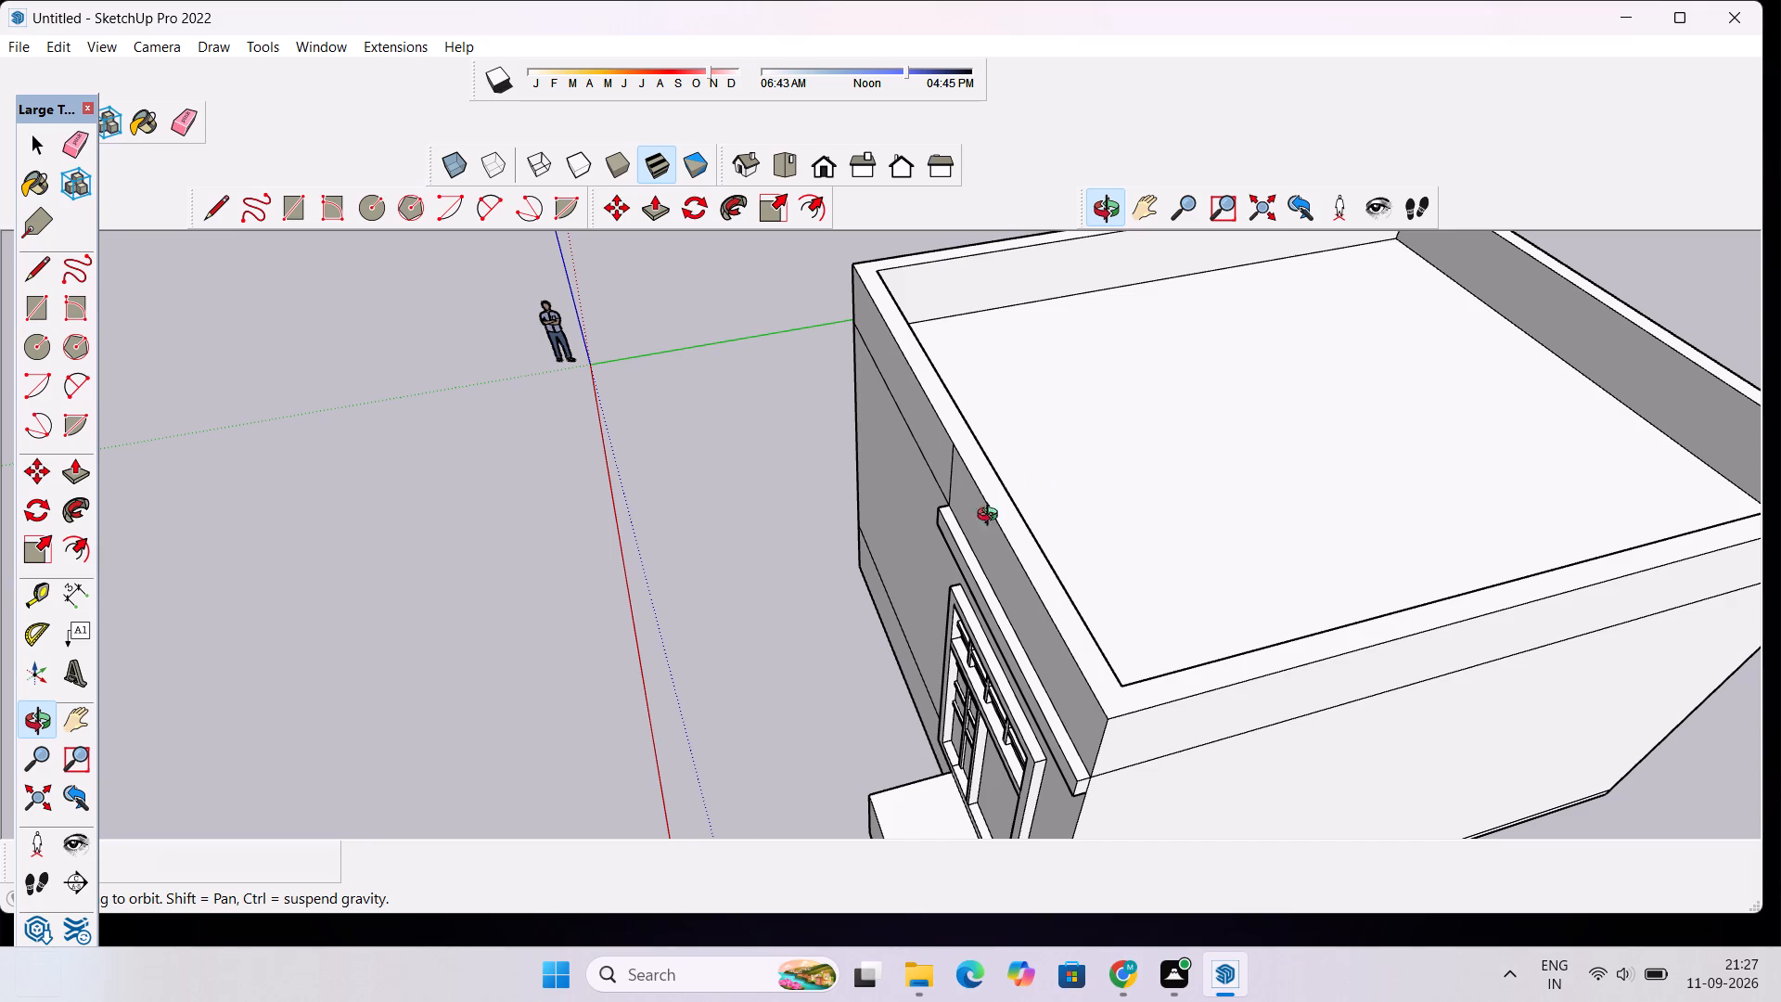
scroll(1010, 371, "up", 5)
scroll(965, 500, "up", 2)
key("l")
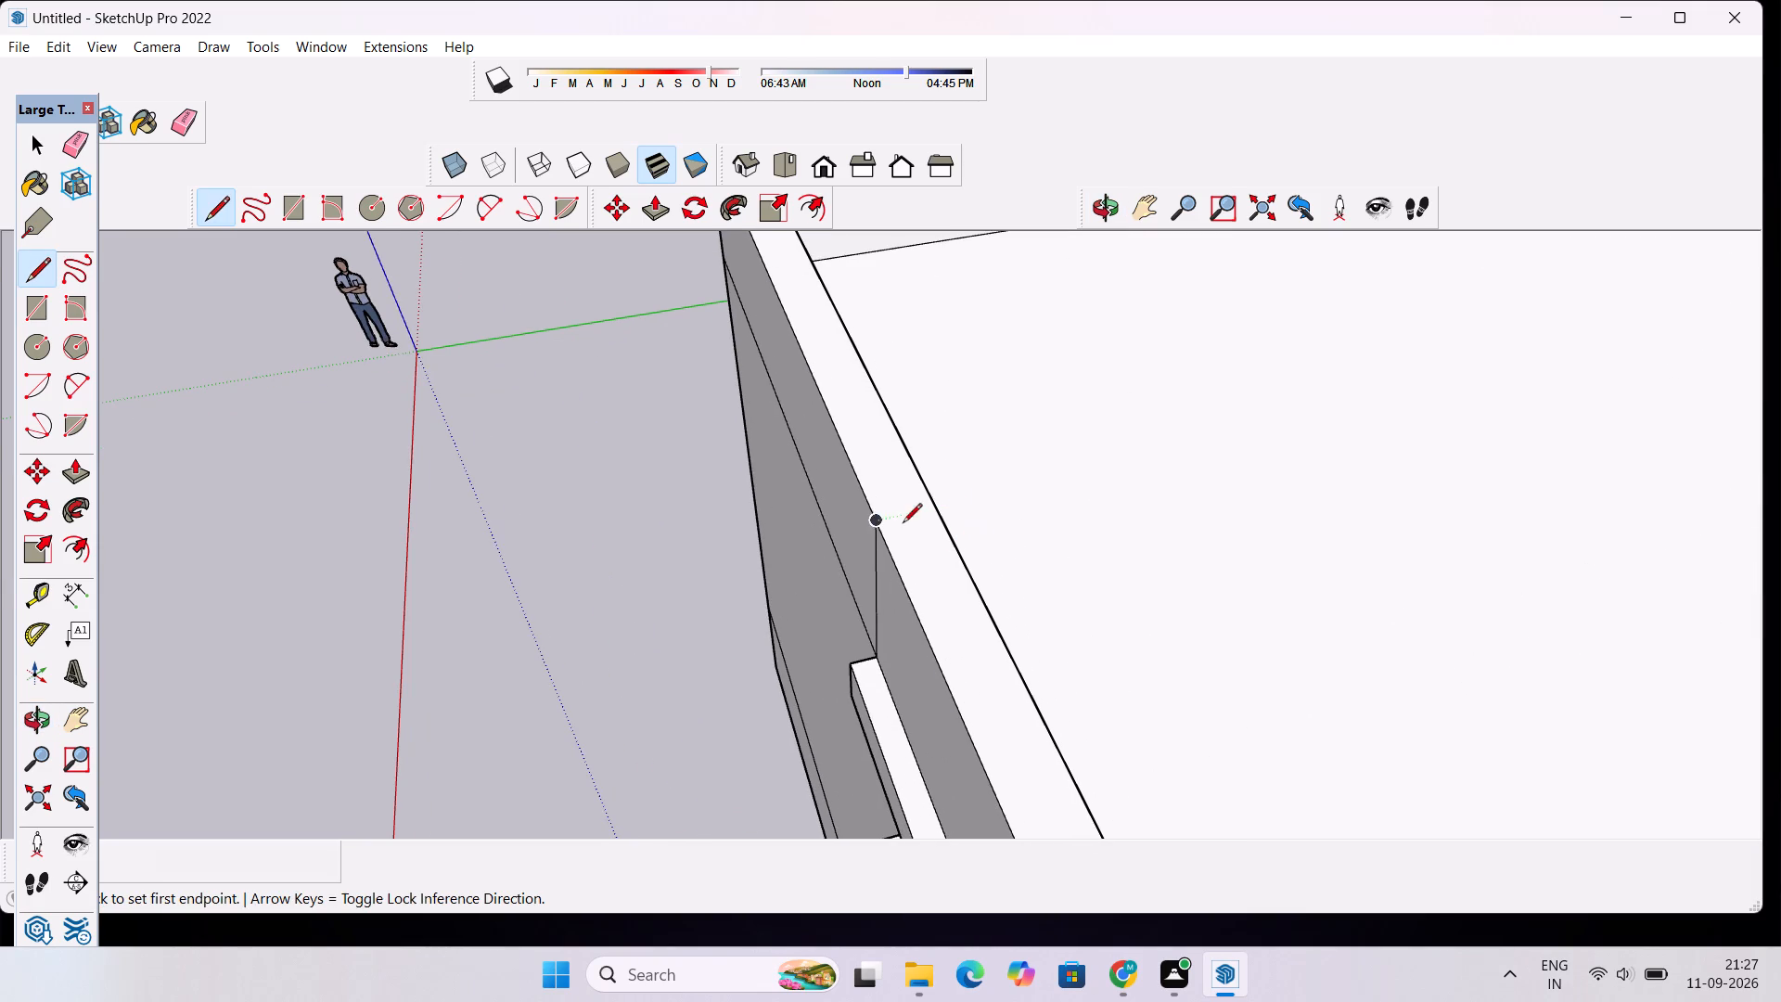
left_click(876, 523)
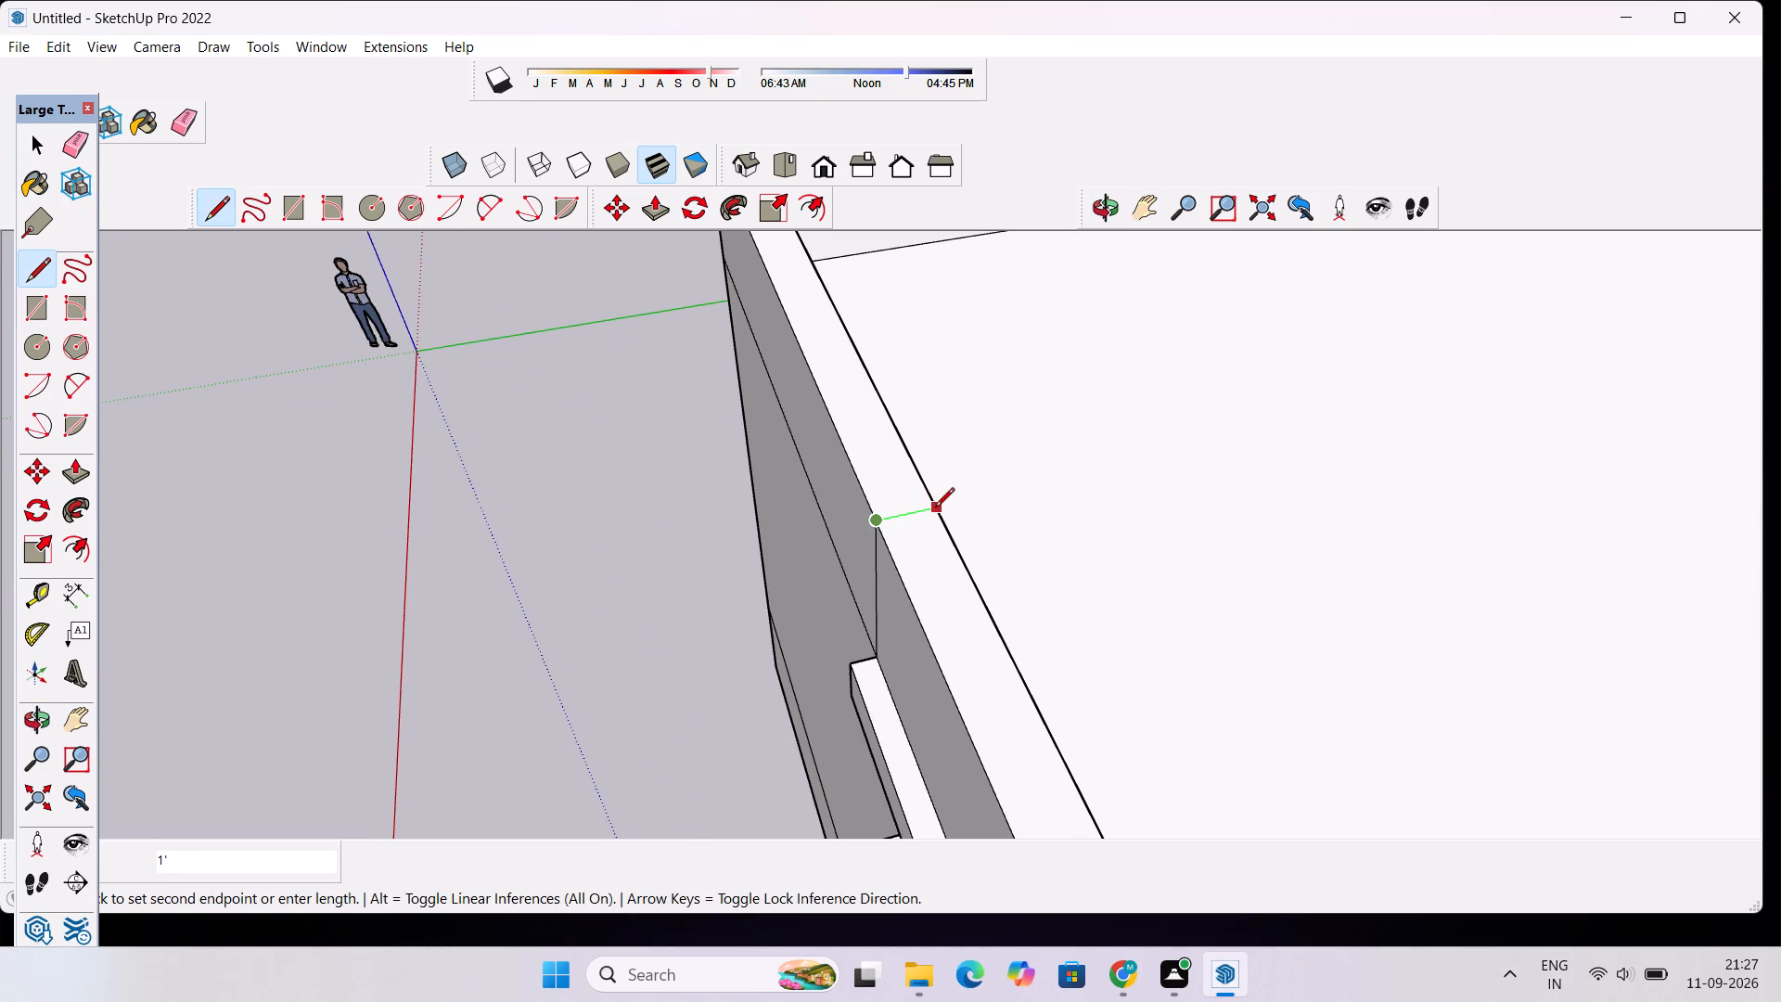
left_click(935, 508)
Draw a 1' line across the parapet top at the front-left corner, from the outer edge to the inner corner.
scroll(935, 509, "down", 5)
scroll(718, 576, "down", 5)
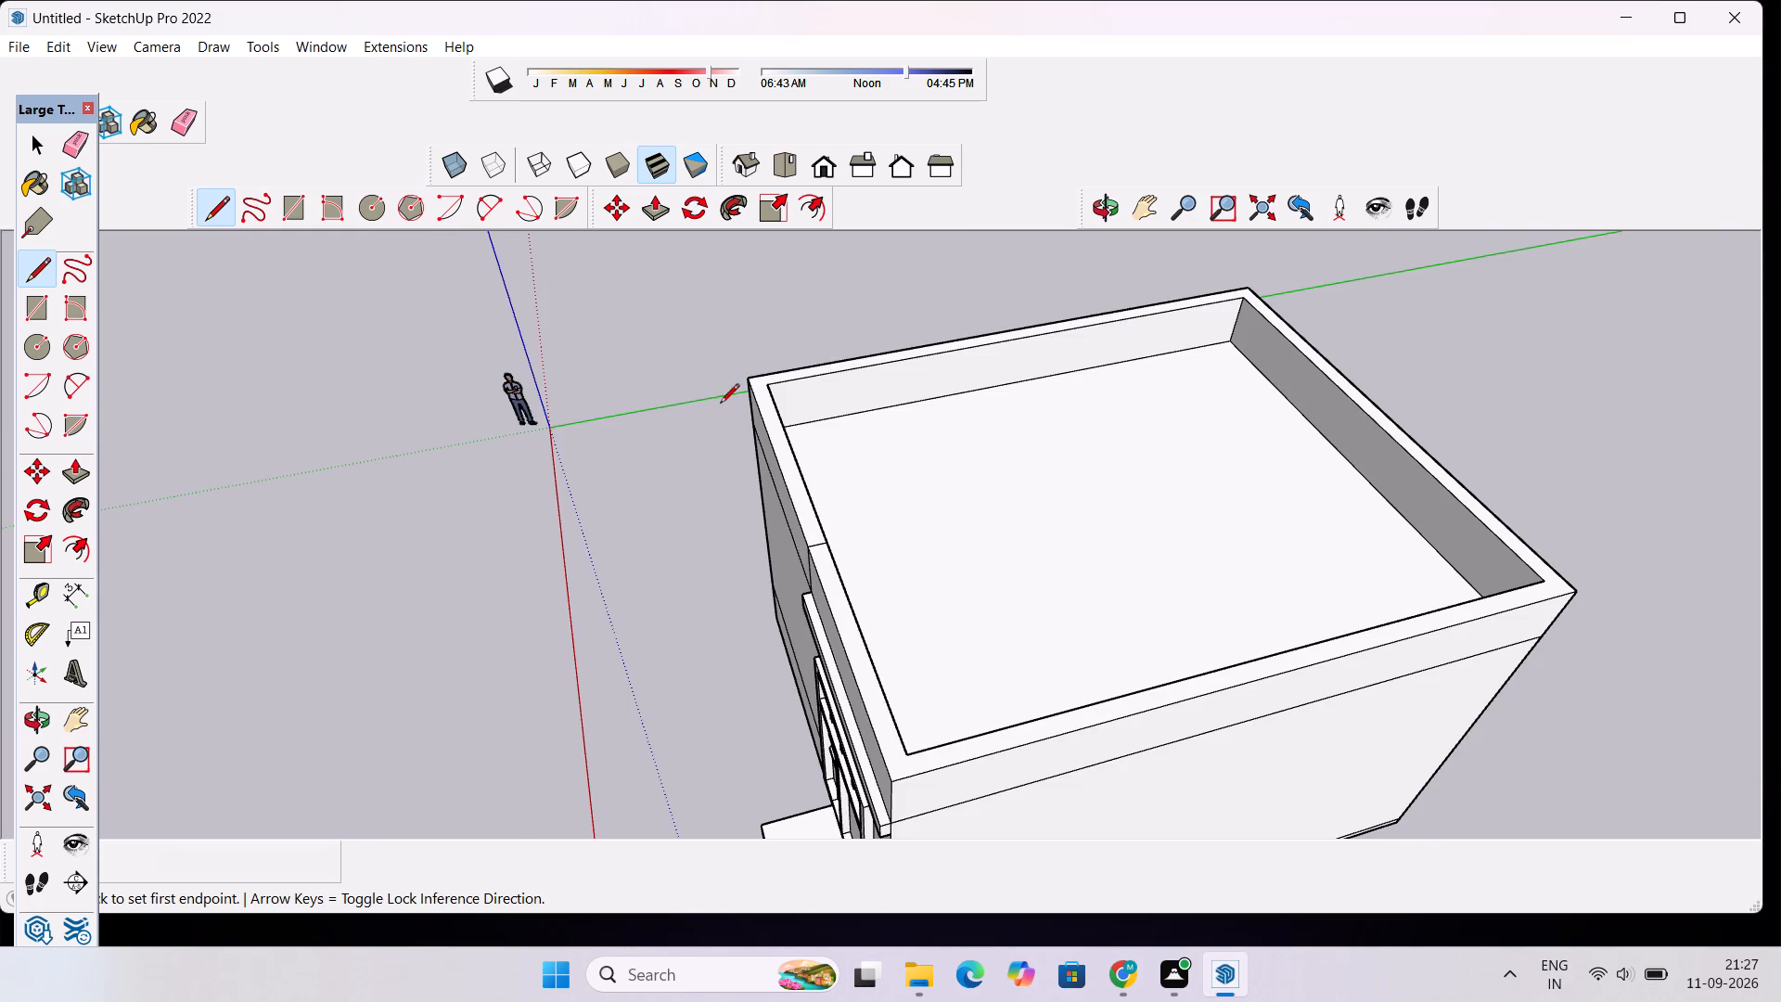
scroll(765, 384, "up", 7)
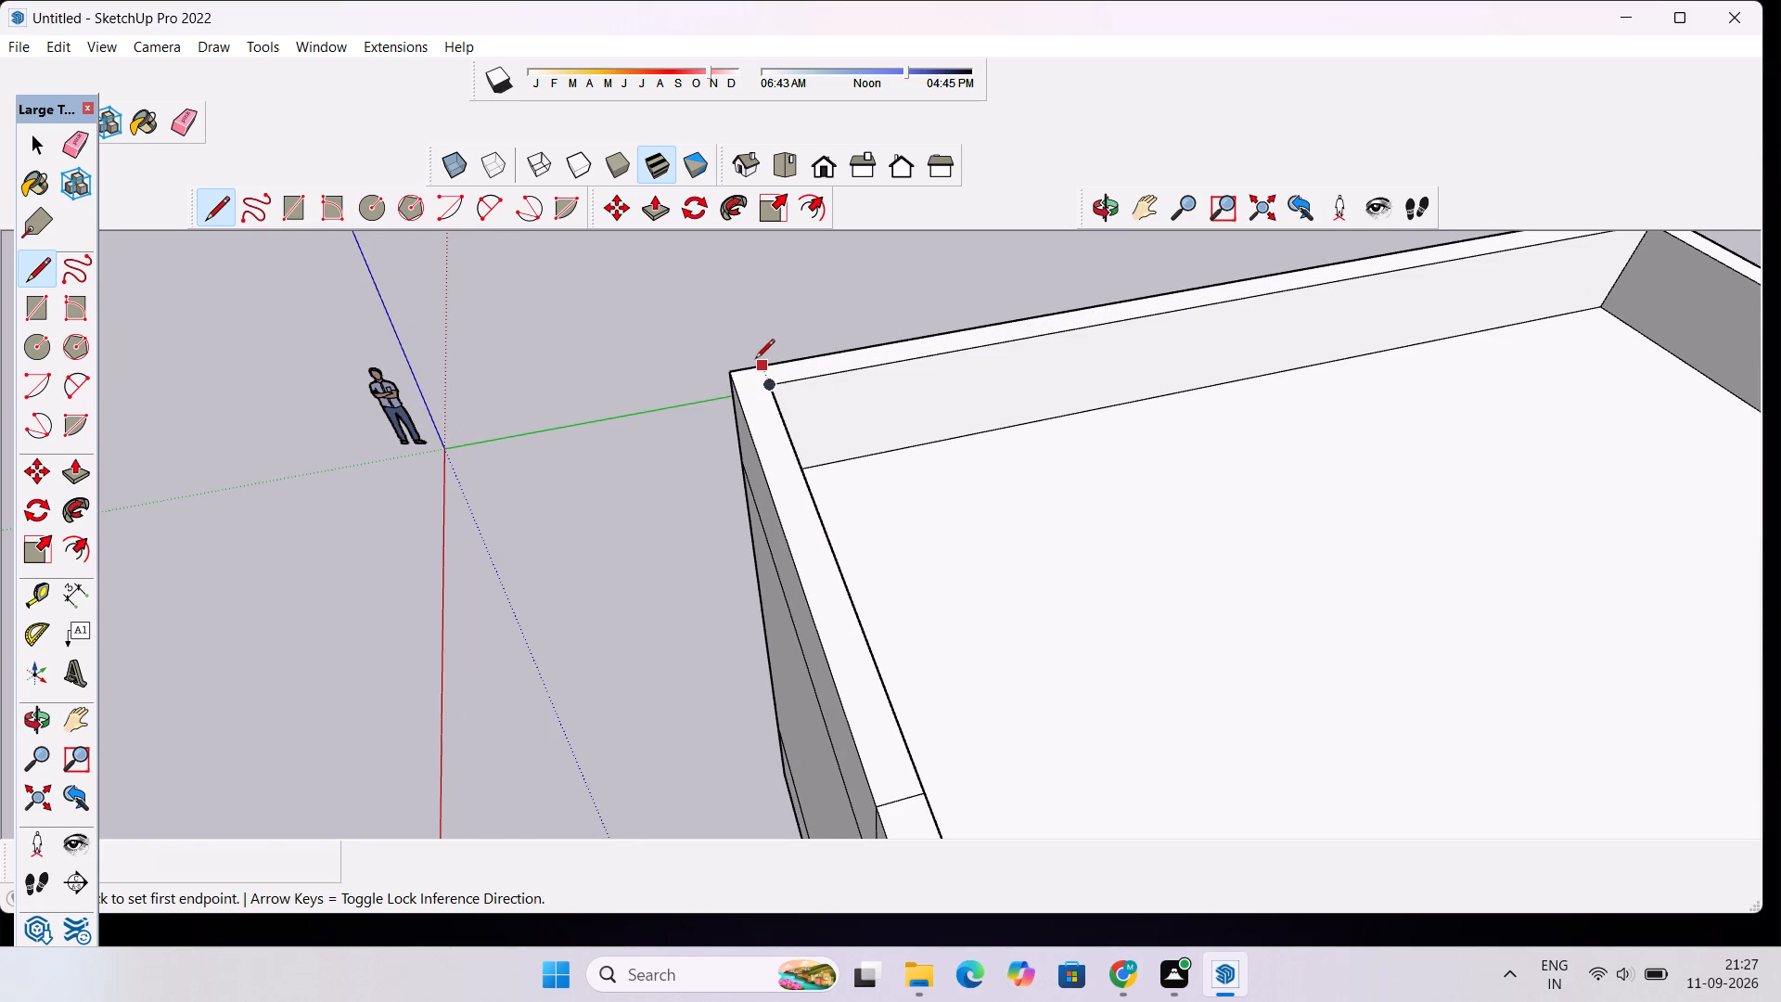
left_click(762, 367)
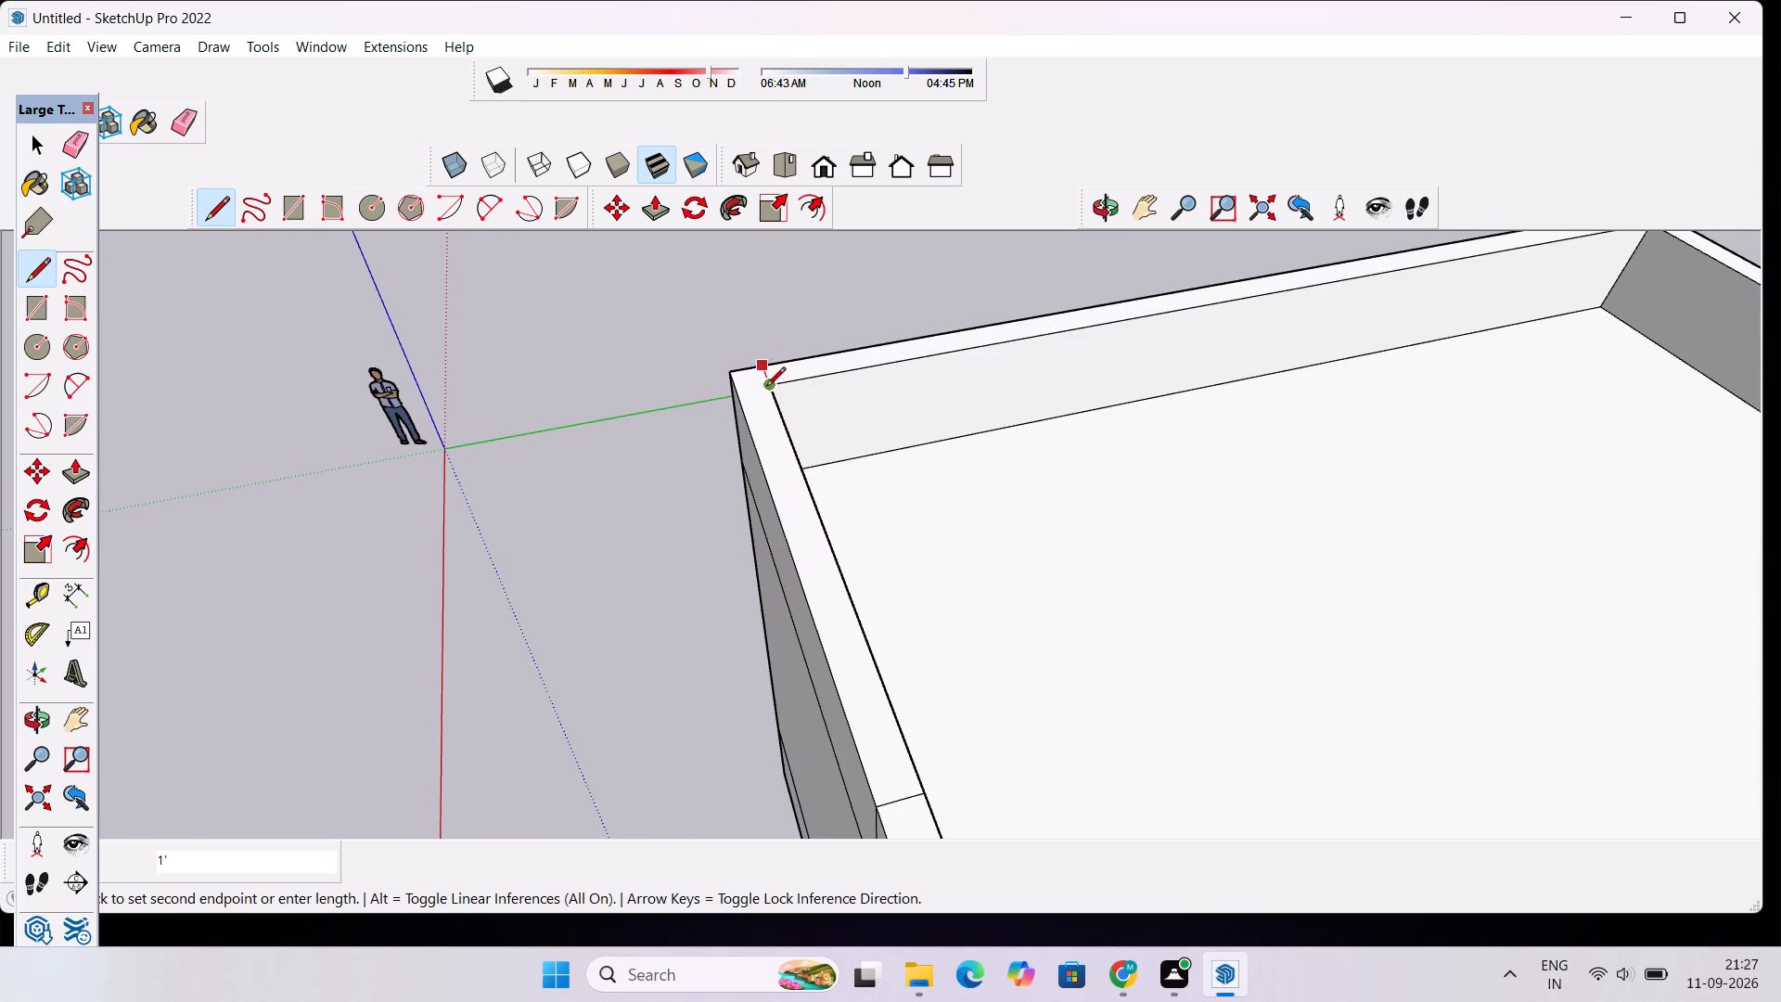
left_click(766, 388)
Push/Pull the top face of the front parapet's left section up 8'.
key("space")
left_click(787, 507)
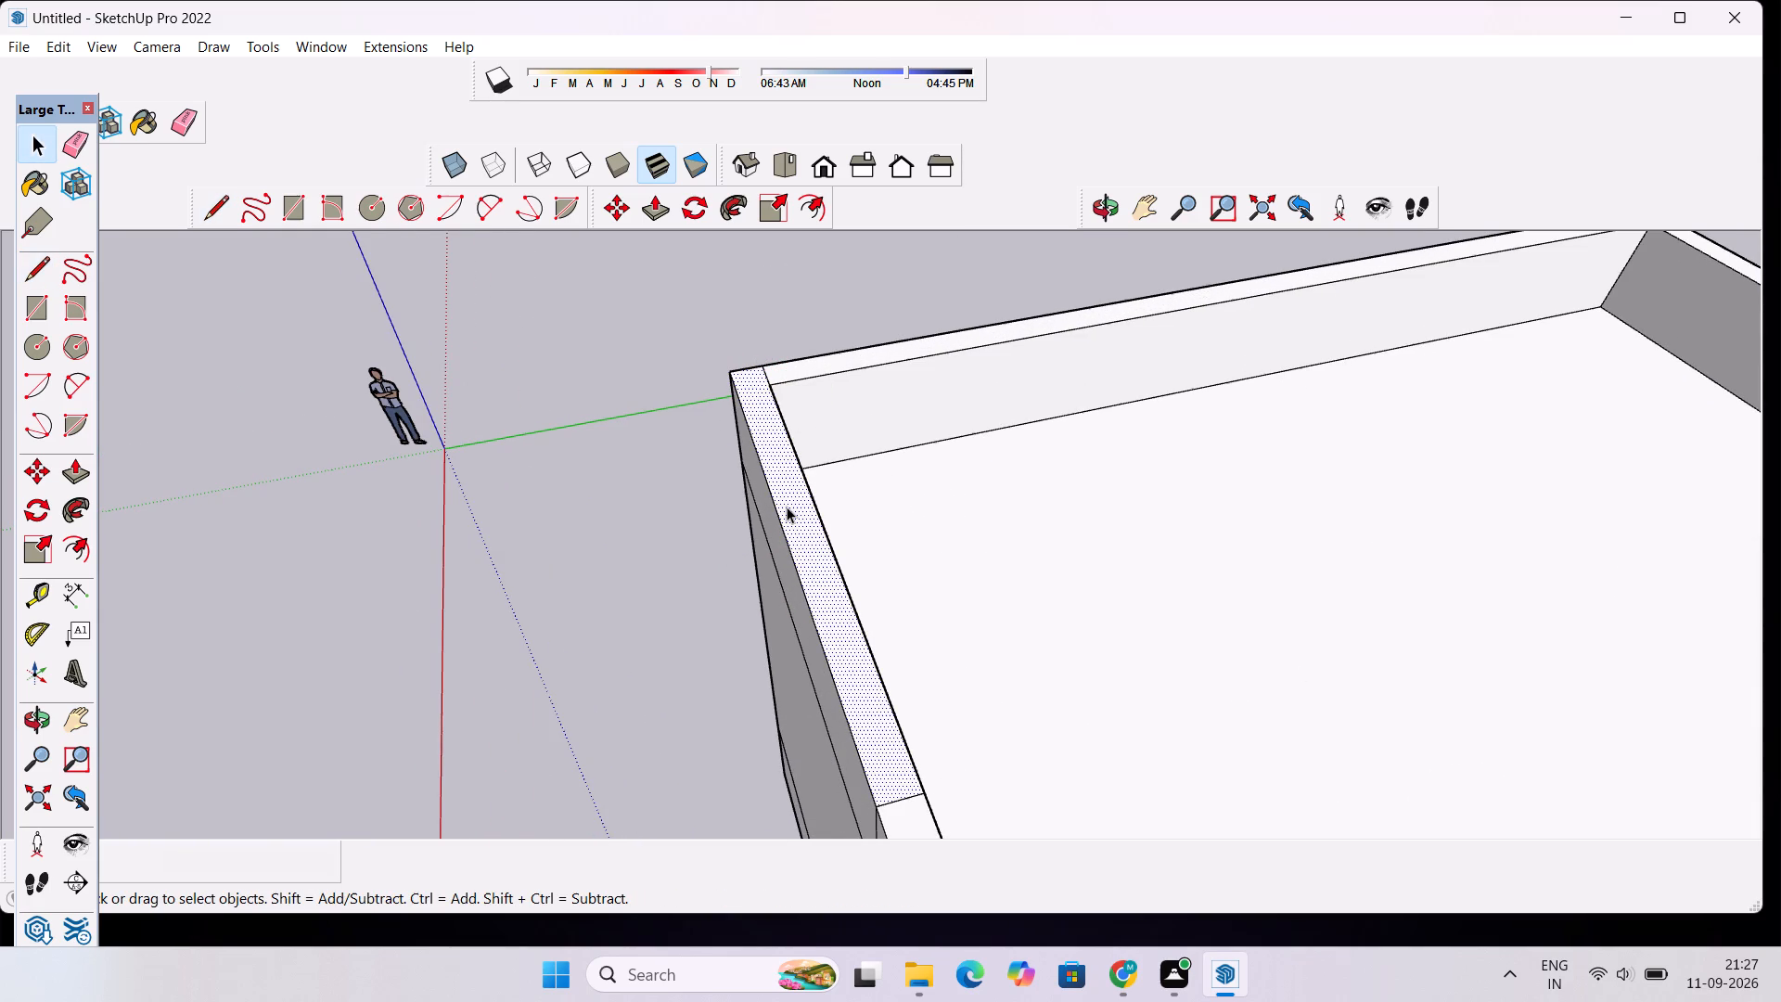
key("p")
left_click(787, 507)
scroll(788, 462, "down", 3)
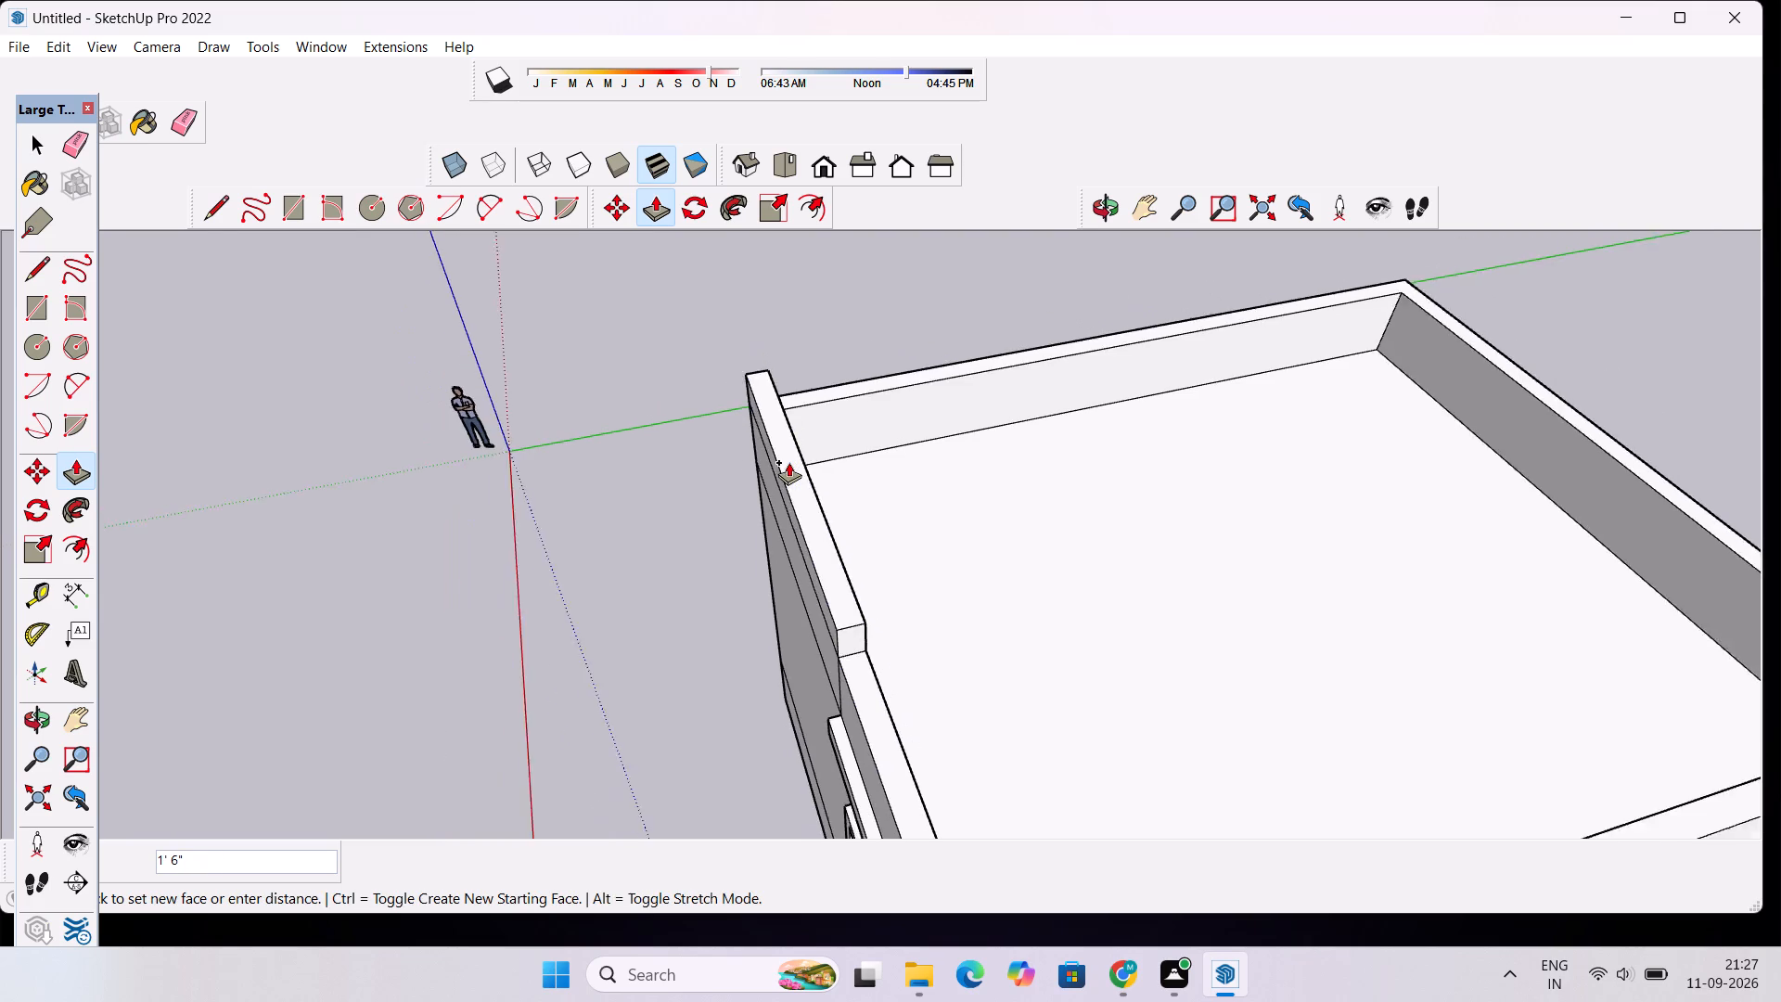
scroll(788, 462, "down", 6)
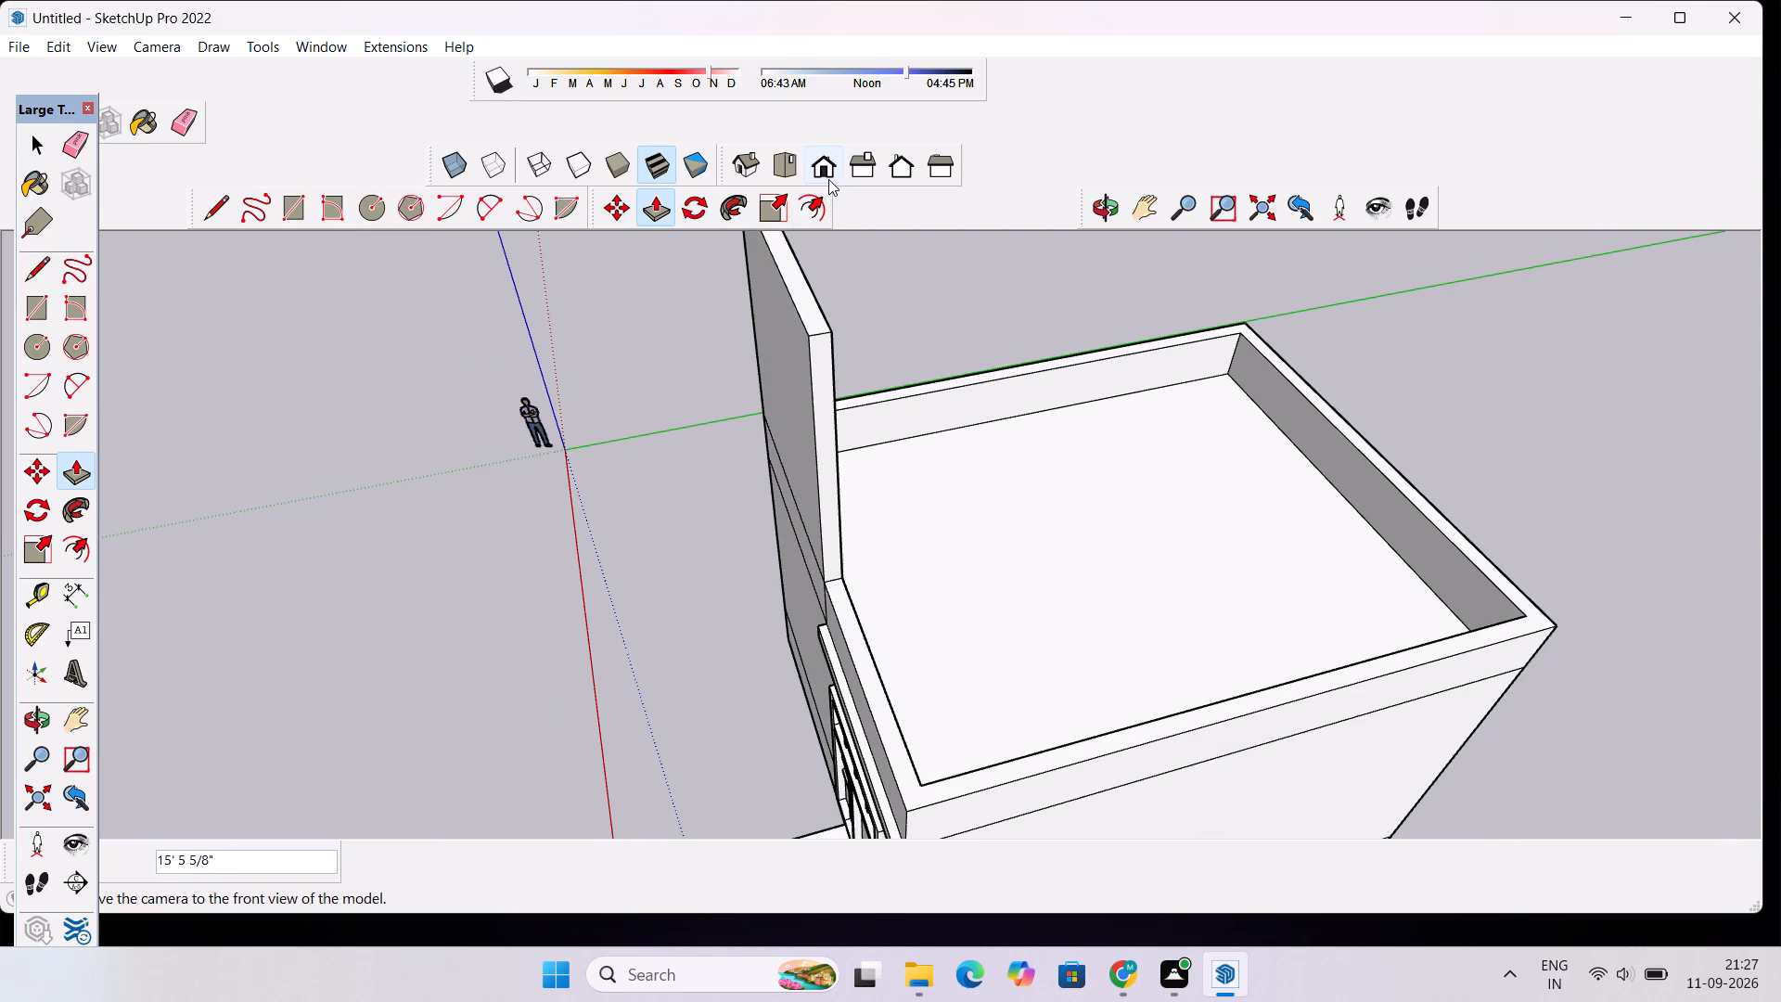
left_click(828, 179)
scroll(916, 400, "up", 1)
scroll(916, 400, "down", 4)
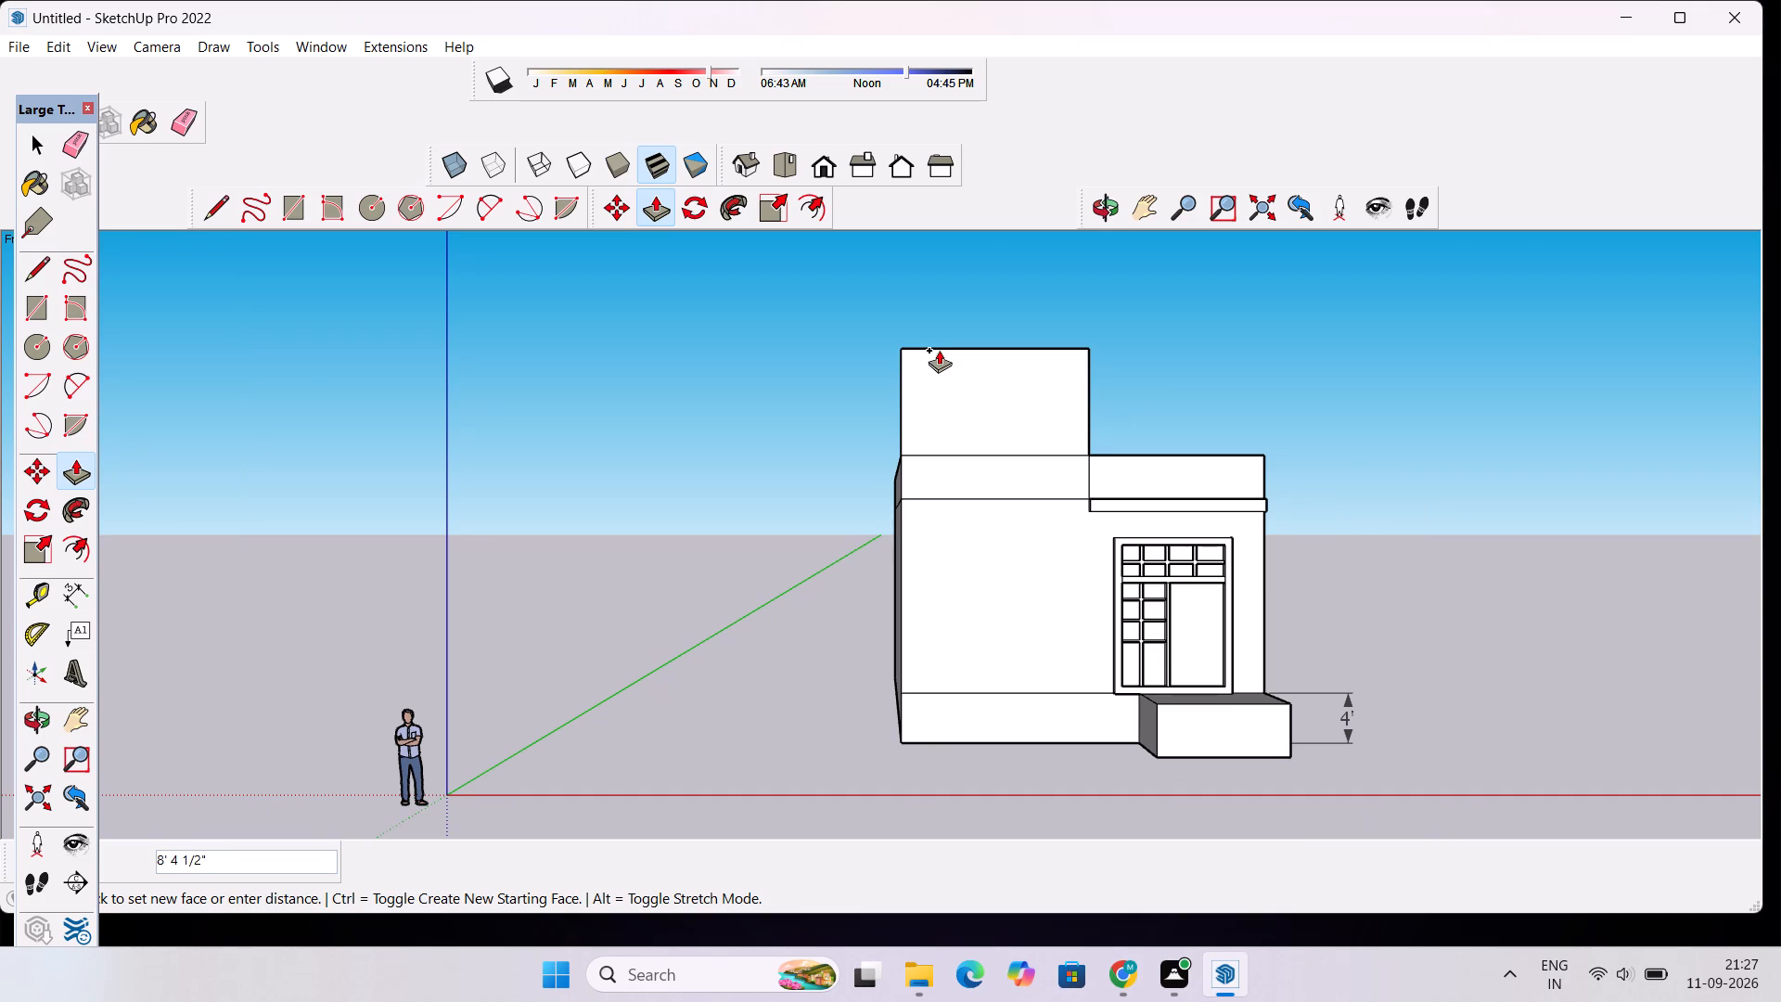
type("8'")
key("Return")
Erase the horizontal edge across the front face at the base of the 8' raised wall section.
scroll(940, 347, "down", 2)
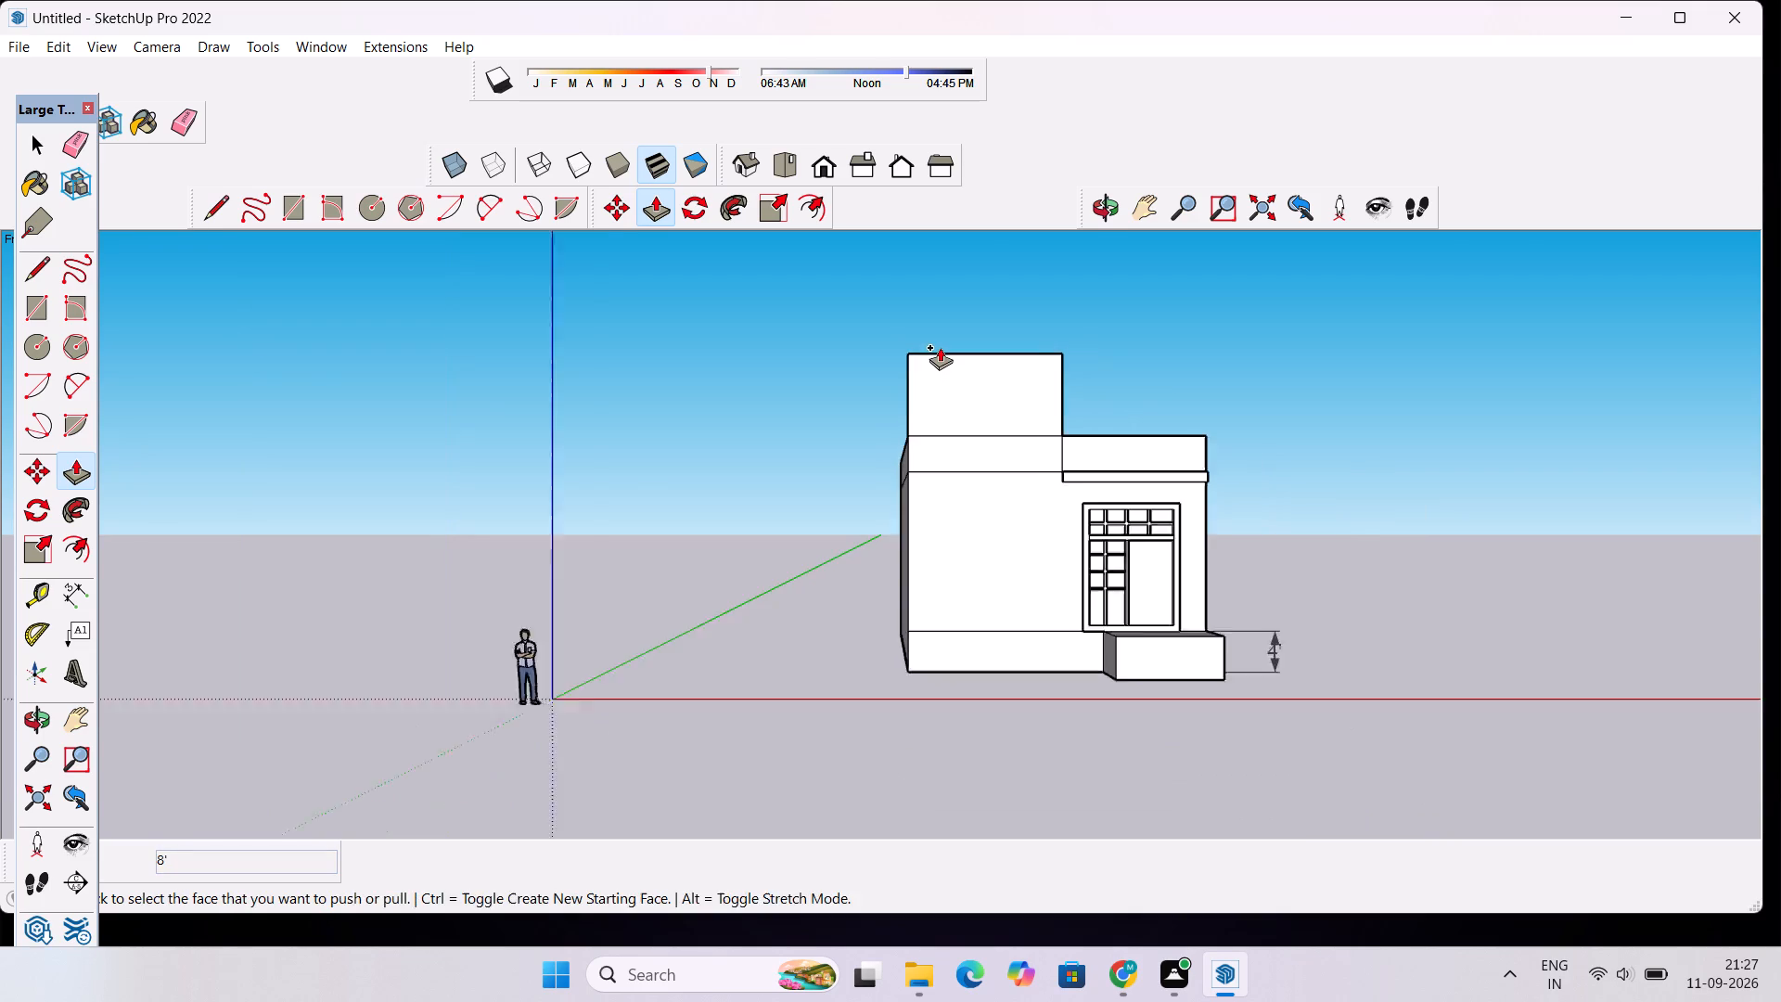
scroll(940, 347, "down", 2)
left_click(1108, 218)
left_click_drag(1108, 302, 1092, 439)
scroll(1064, 397, "up", 2)
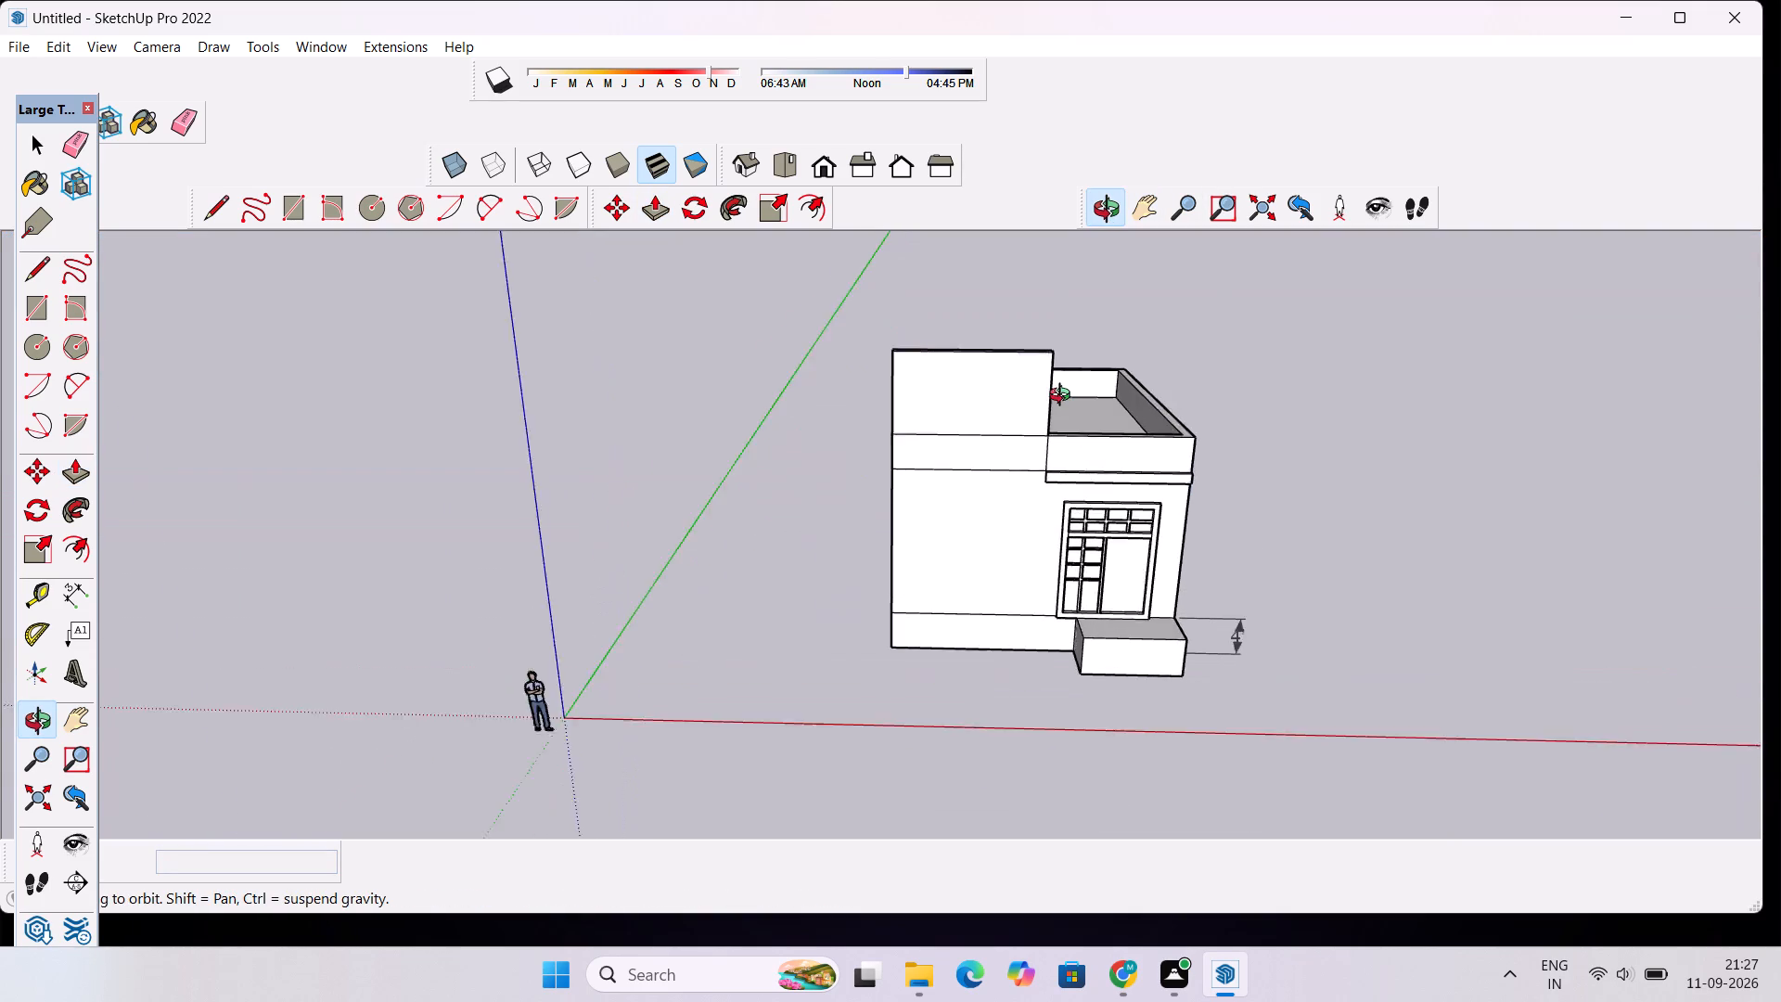
scroll(1064, 397, "up", 9)
scroll(1064, 397, "down", 6)
left_click_drag(1301, 386, 760, 456)
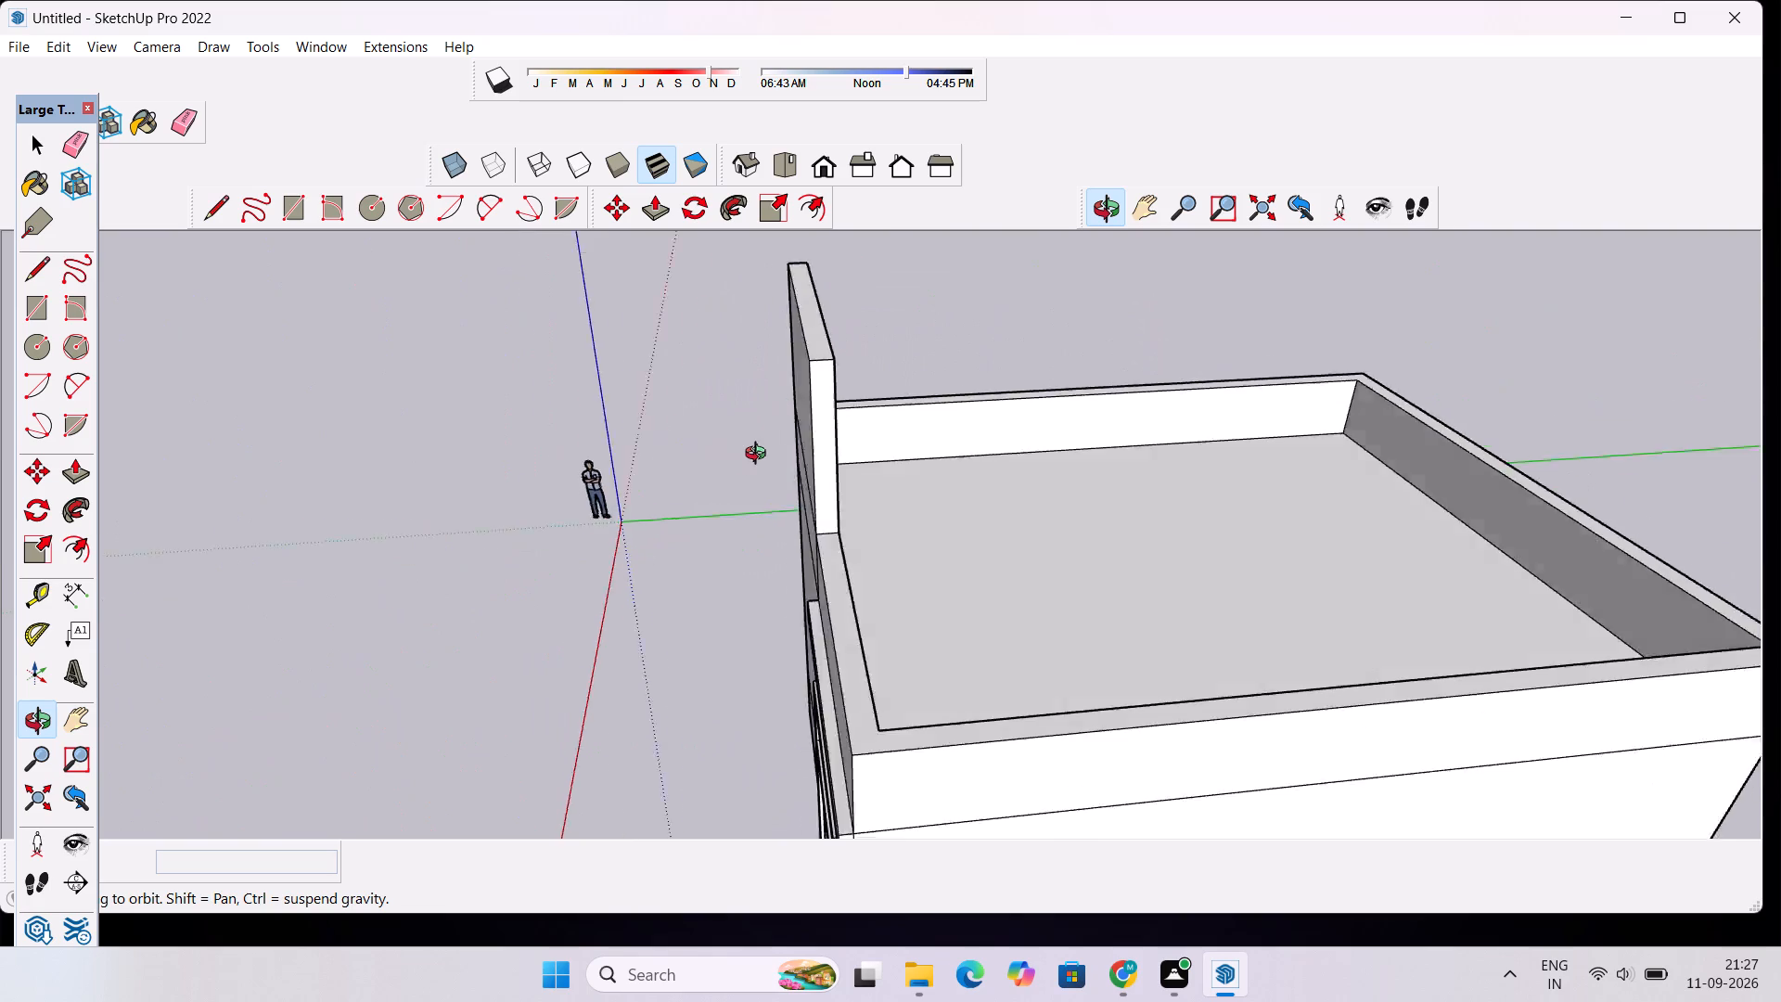
left_click_drag(760, 456, 556, 473)
left_click_drag(673, 469, 815, 472)
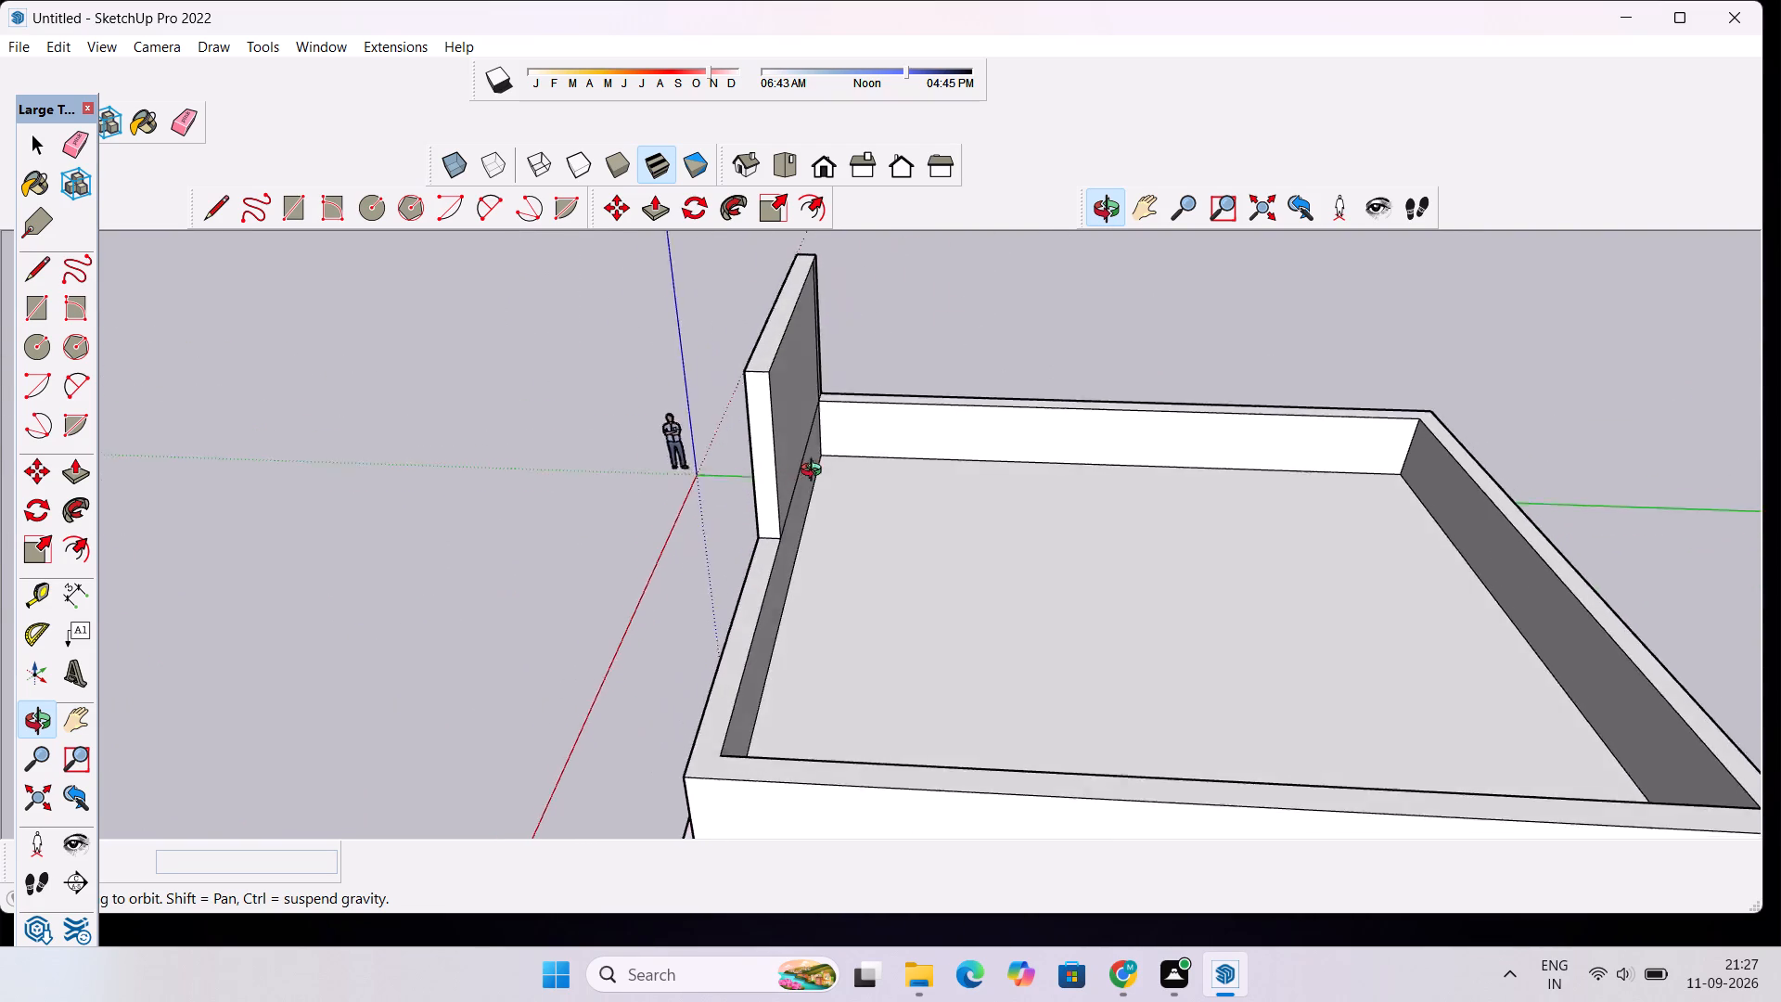
left_click_drag(815, 472, 823, 469)
left_click_drag(750, 506, 891, 482)
key("e")
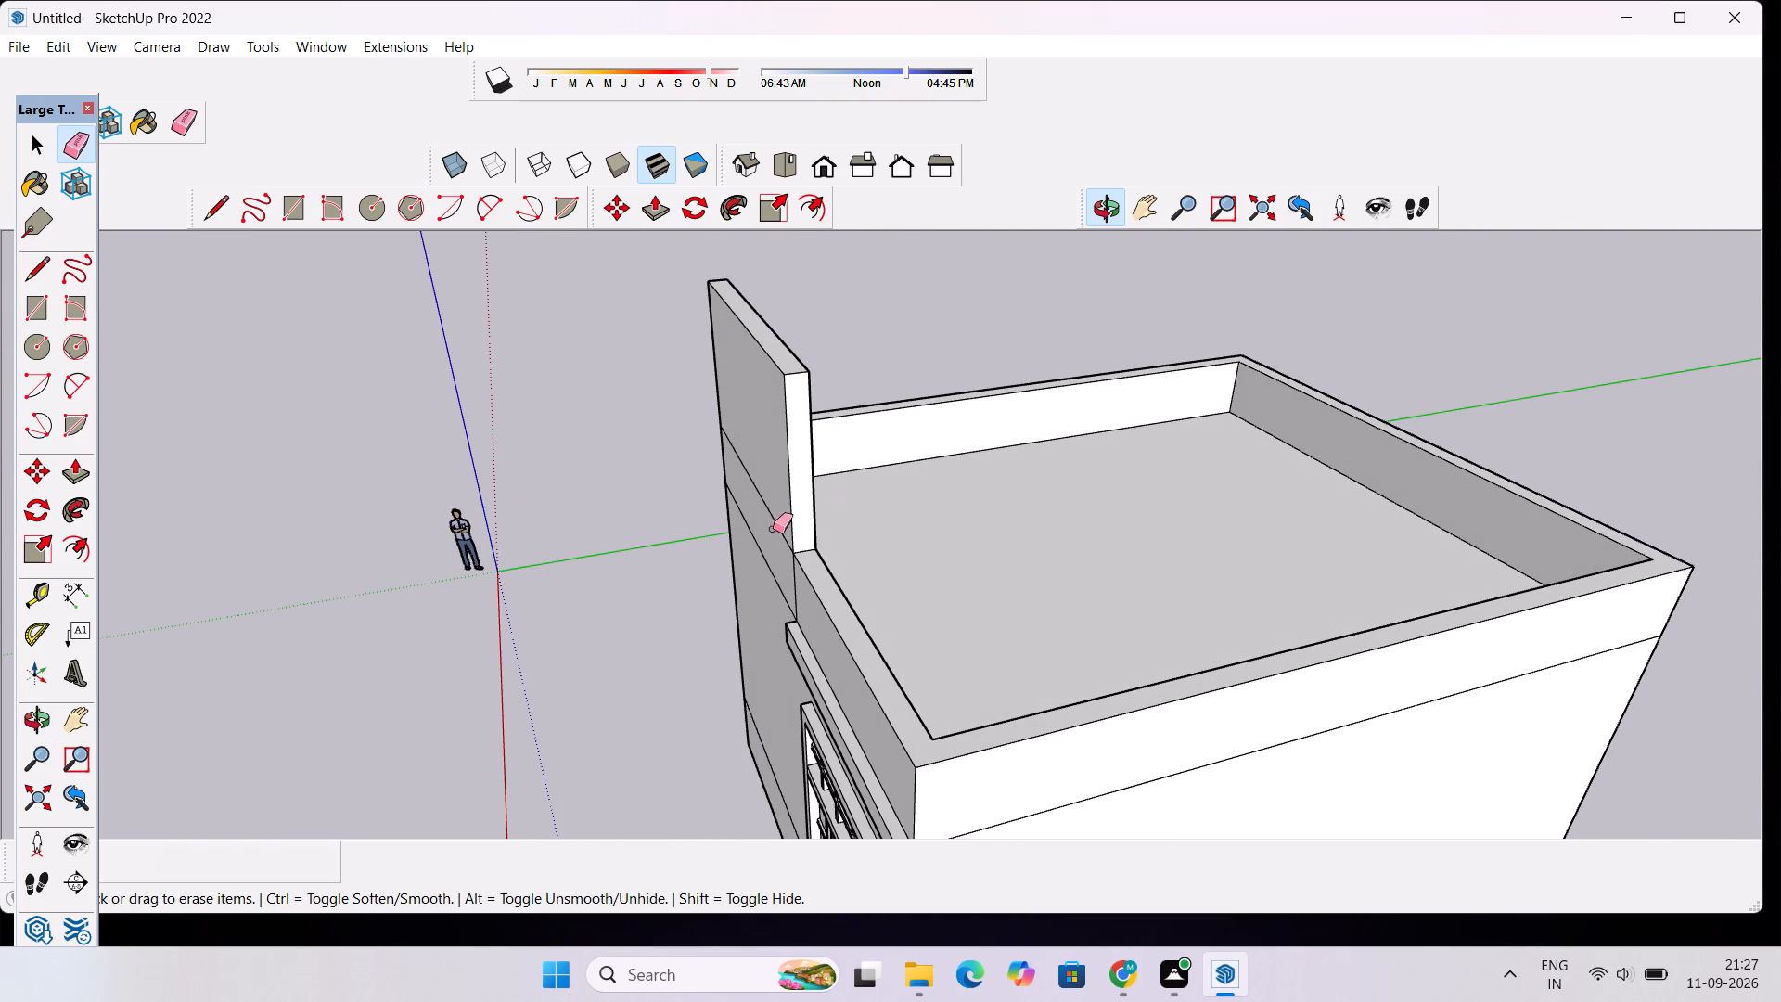
left_click_drag(764, 474, 760, 509)
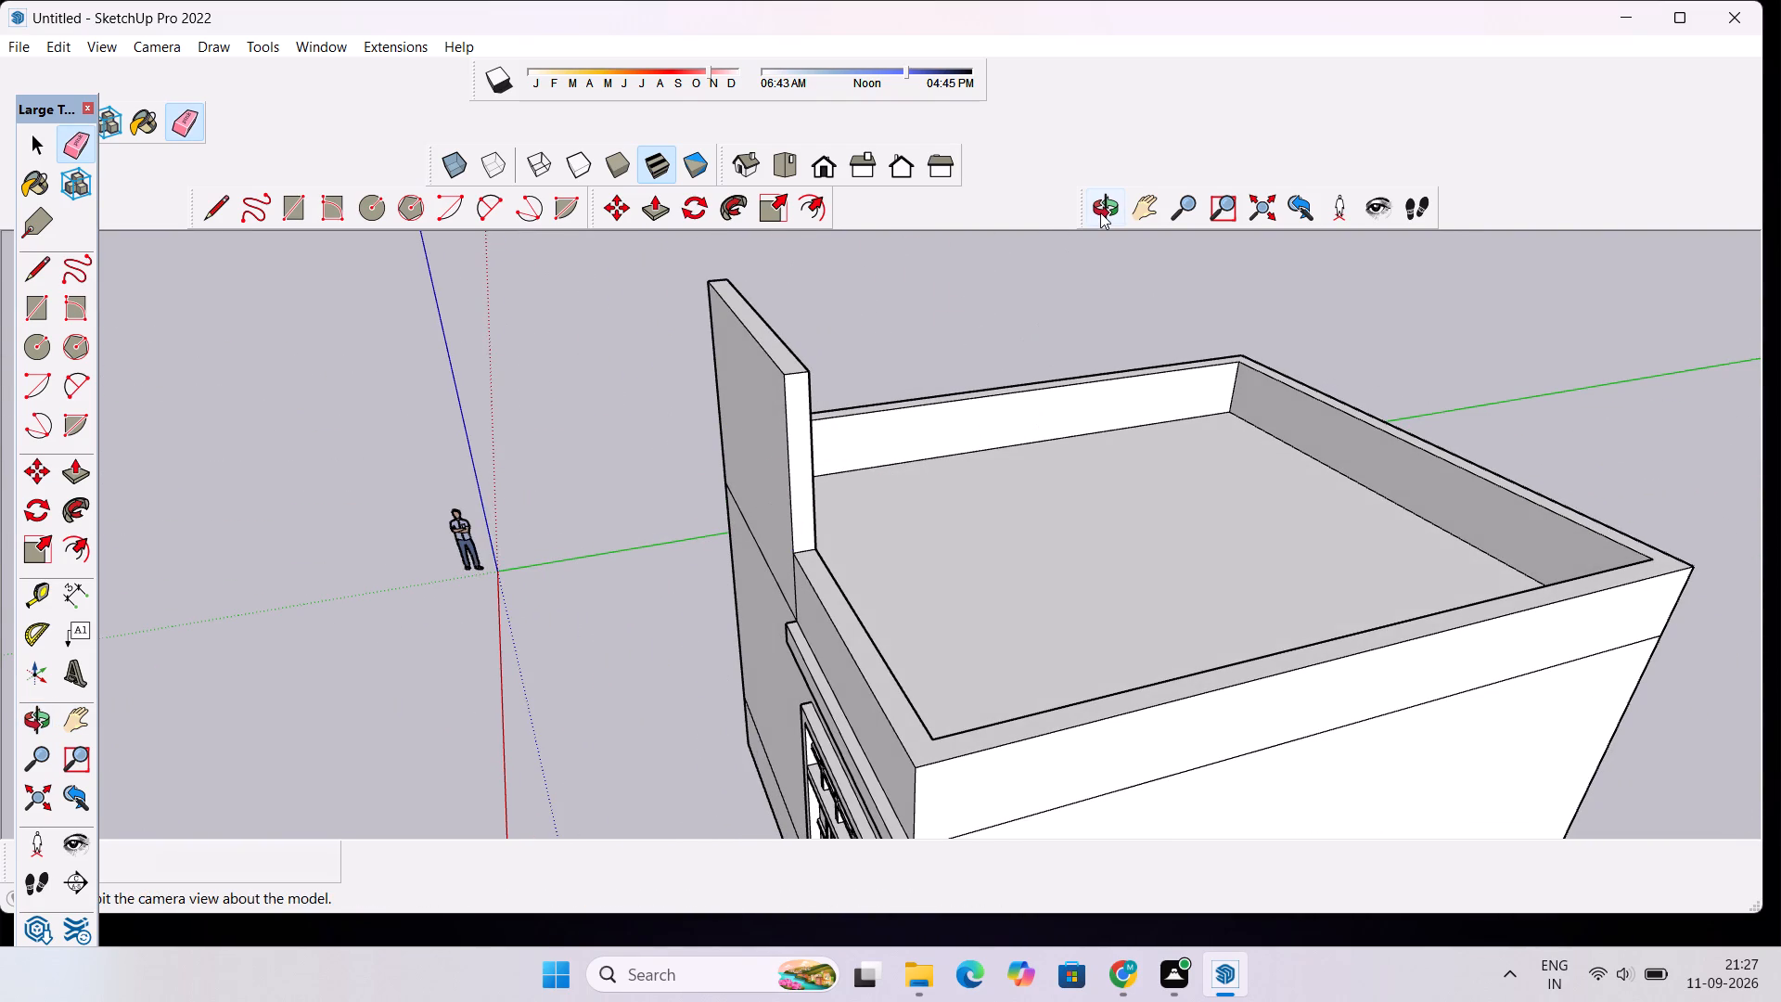
Erase the horizontal base edge and the vertical corner edge on the inner face of the raised parapet section.
left_click(1100, 212)
left_click_drag(1162, 399, 771, 460)
key("e")
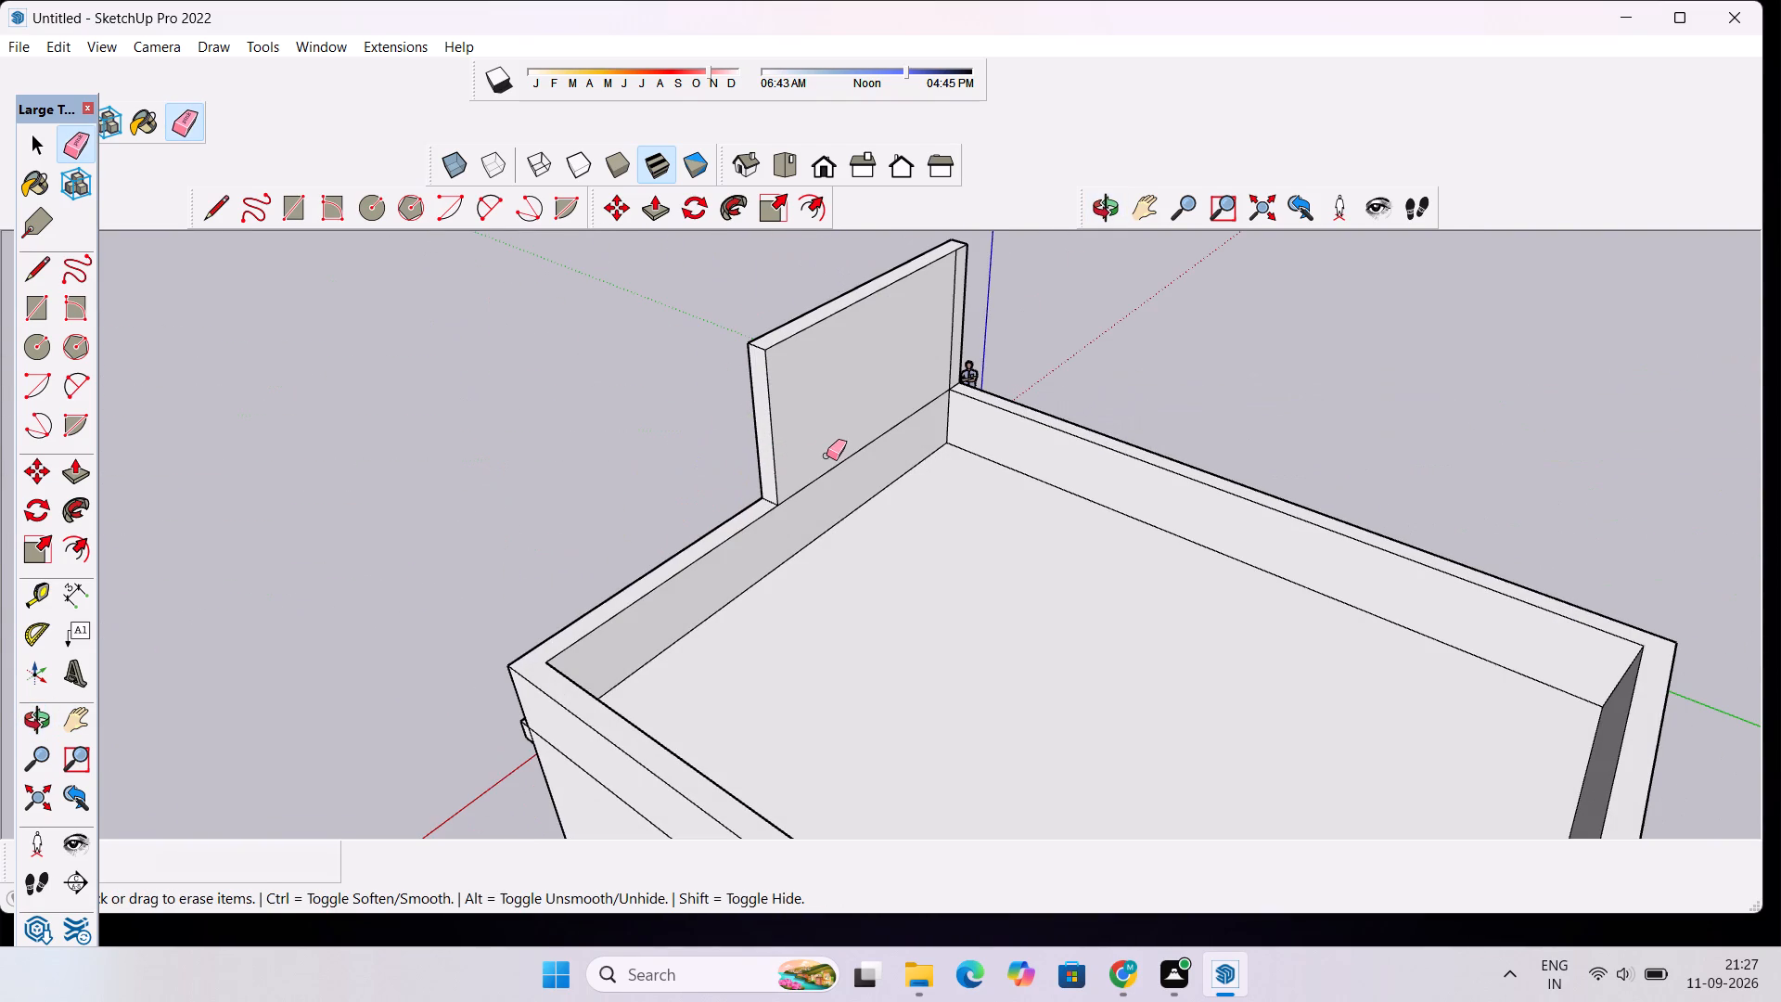
left_click_drag(826, 456, 831, 471)
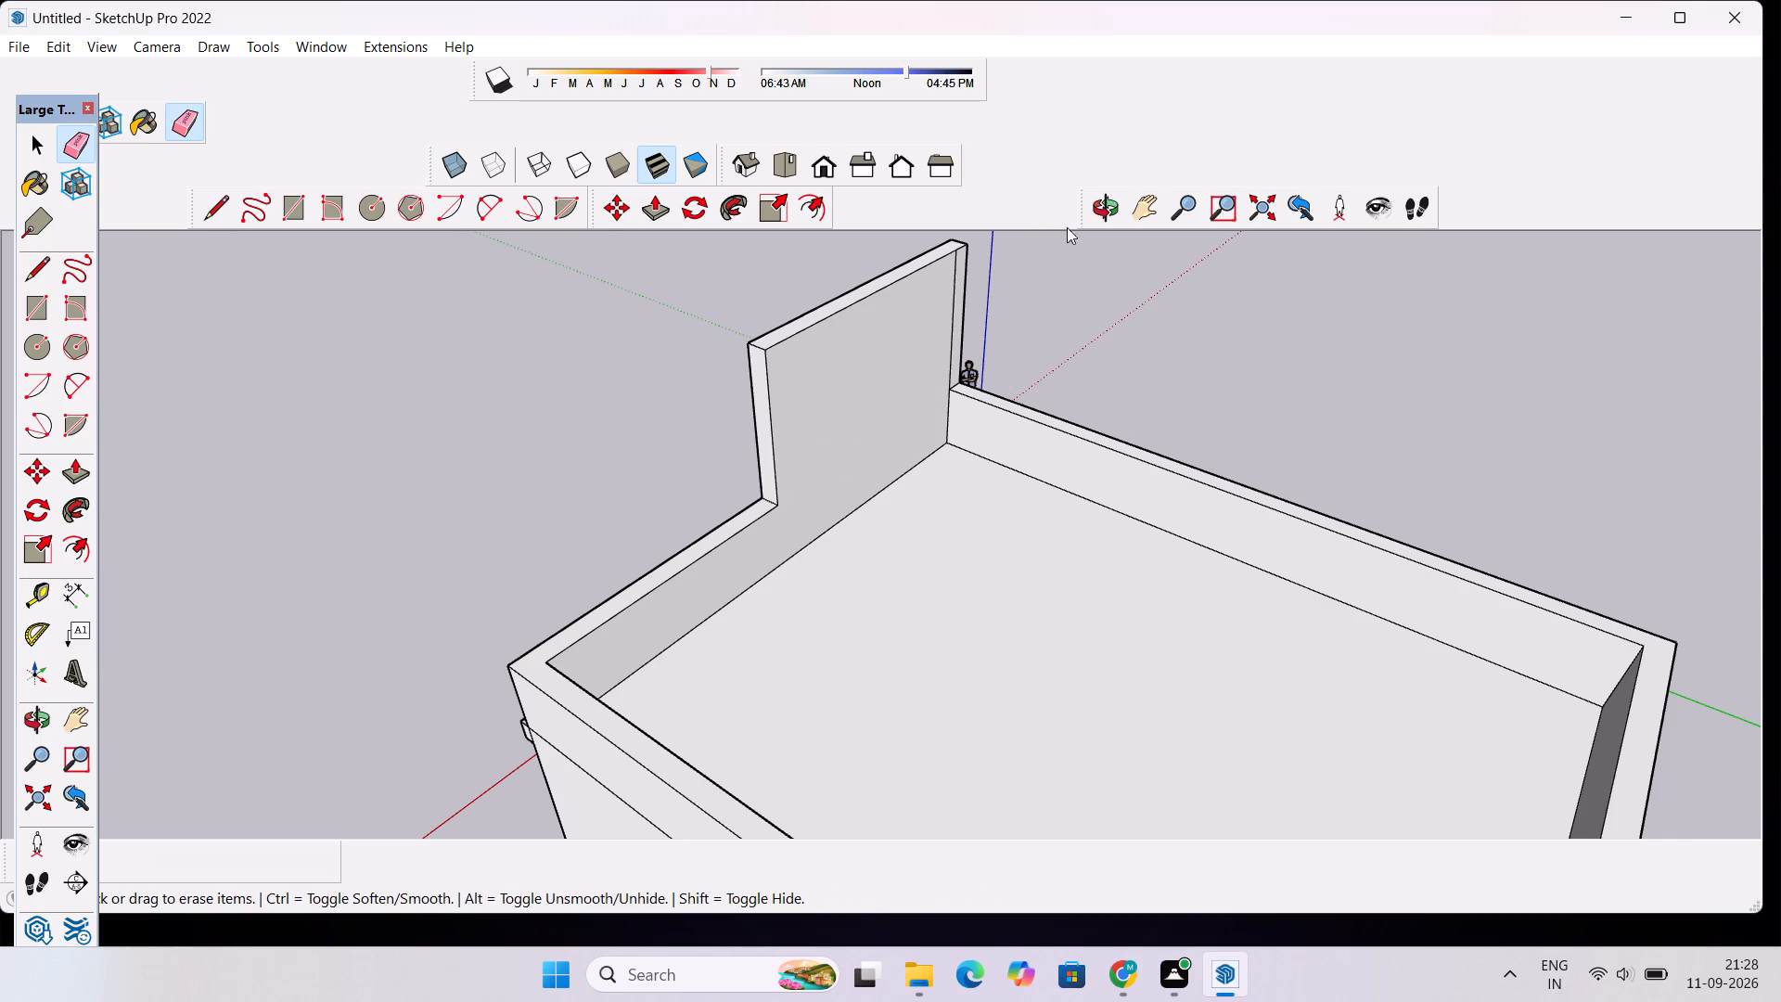
scroll(968, 364, "up", 3)
left_click_drag(947, 316, 934, 345)
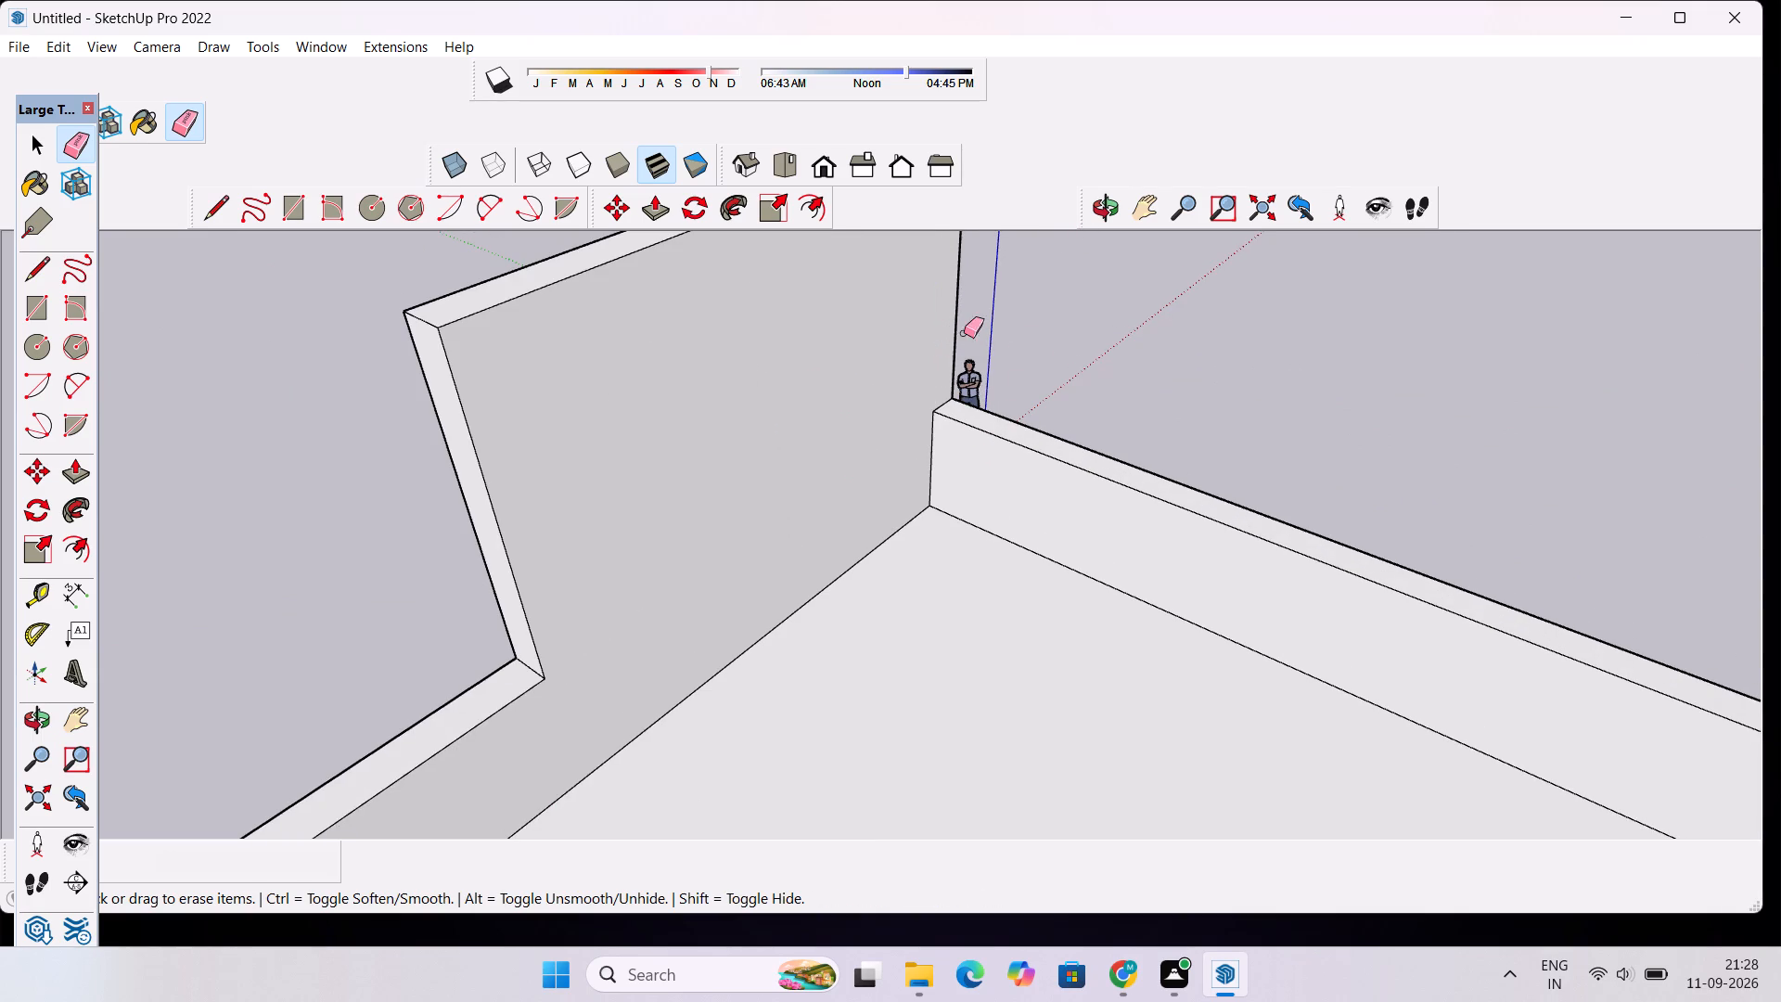
Examine the roof parapet, the raised section and the front facade from several angles and distances.
scroll(971, 337, "down", 5)
left_click(1088, 215)
left_click_drag(691, 513, 916, 460)
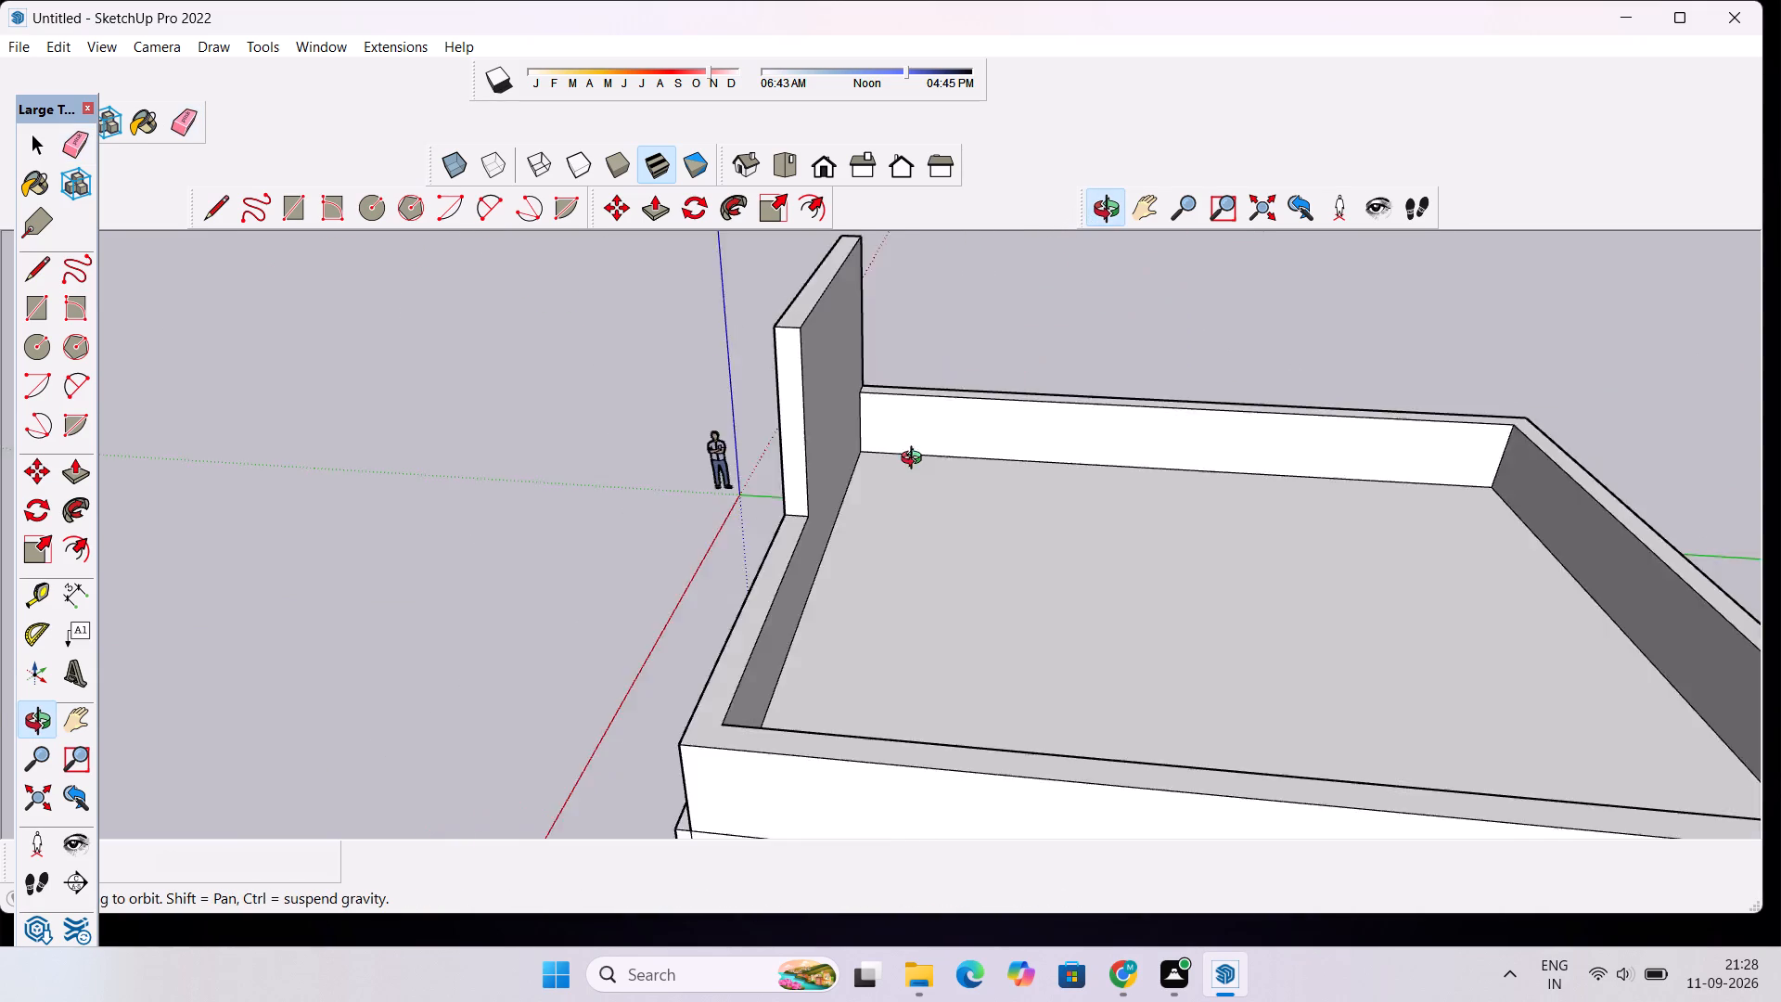
left_click_drag(916, 460, 1373, 463)
scroll(716, 552, "down", 6)
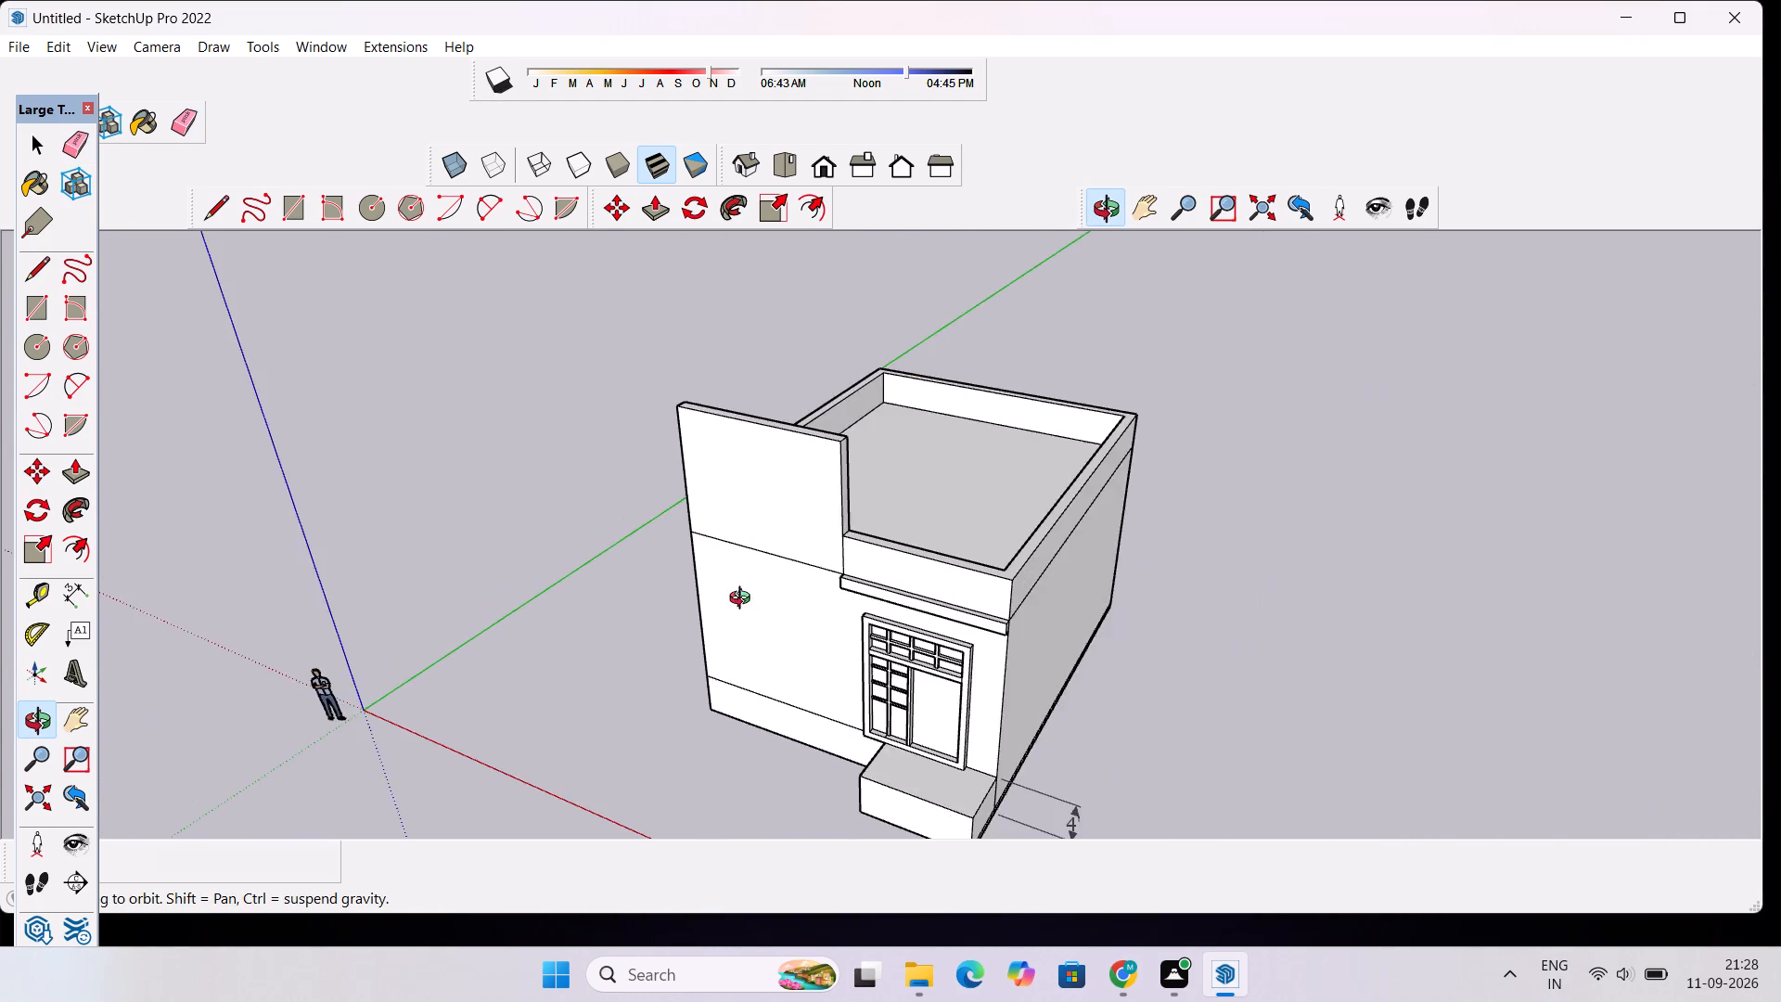
left_click_drag(744, 600, 852, 483)
scroll(747, 581, "down", 5)
scroll(726, 660, "up", 7)
left_click_drag(745, 615, 770, 561)
scroll(828, 539, "up", 1)
scroll(828, 539, "down", 2)
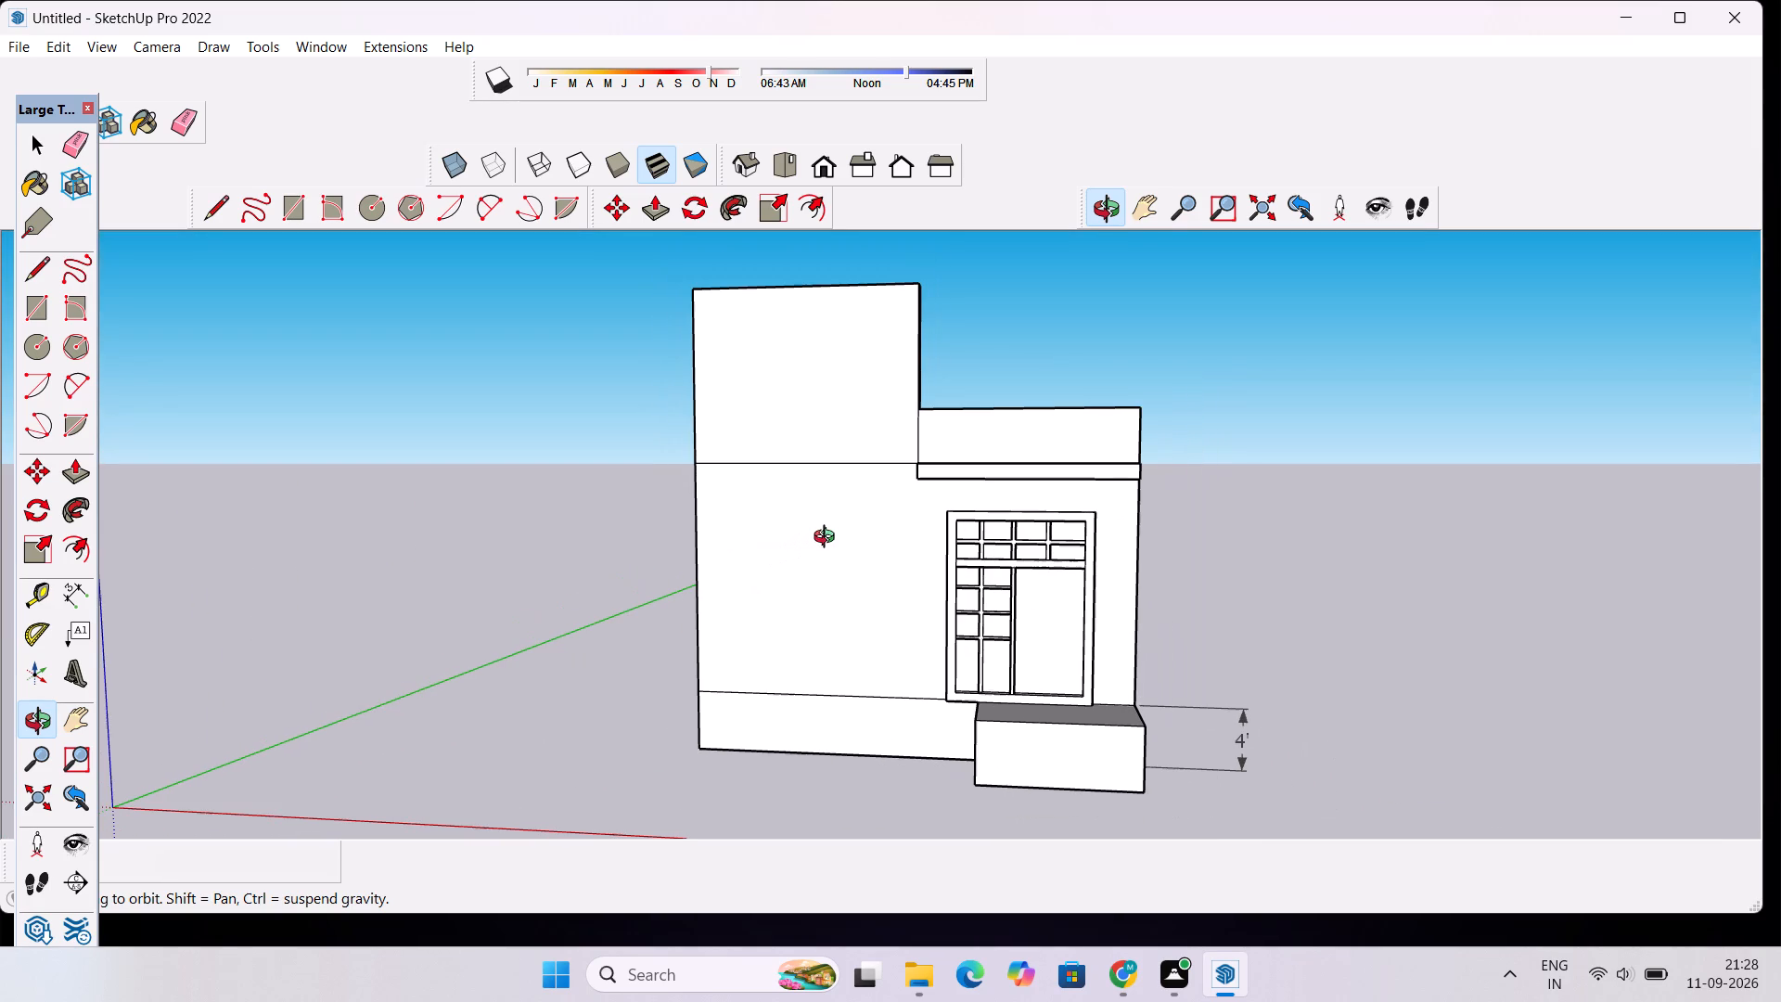
scroll(828, 534, "down", 3)
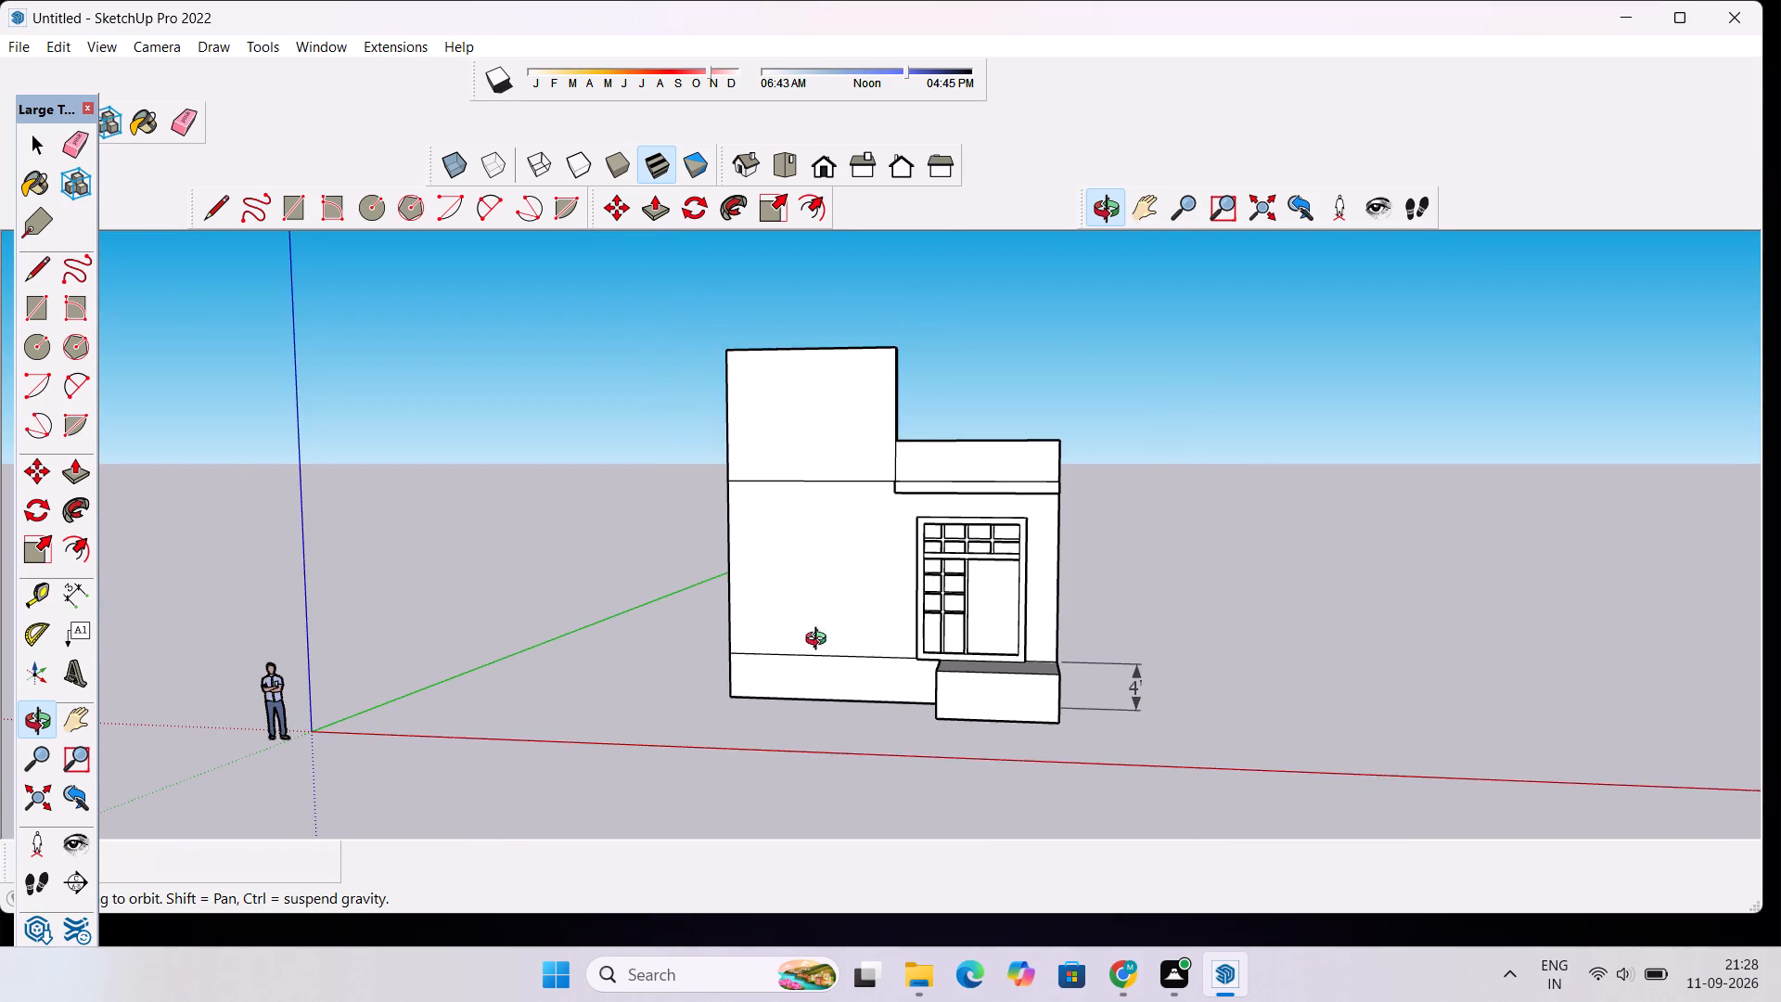
scroll(819, 657, "up", 4)
scroll(789, 608, "down", 7)
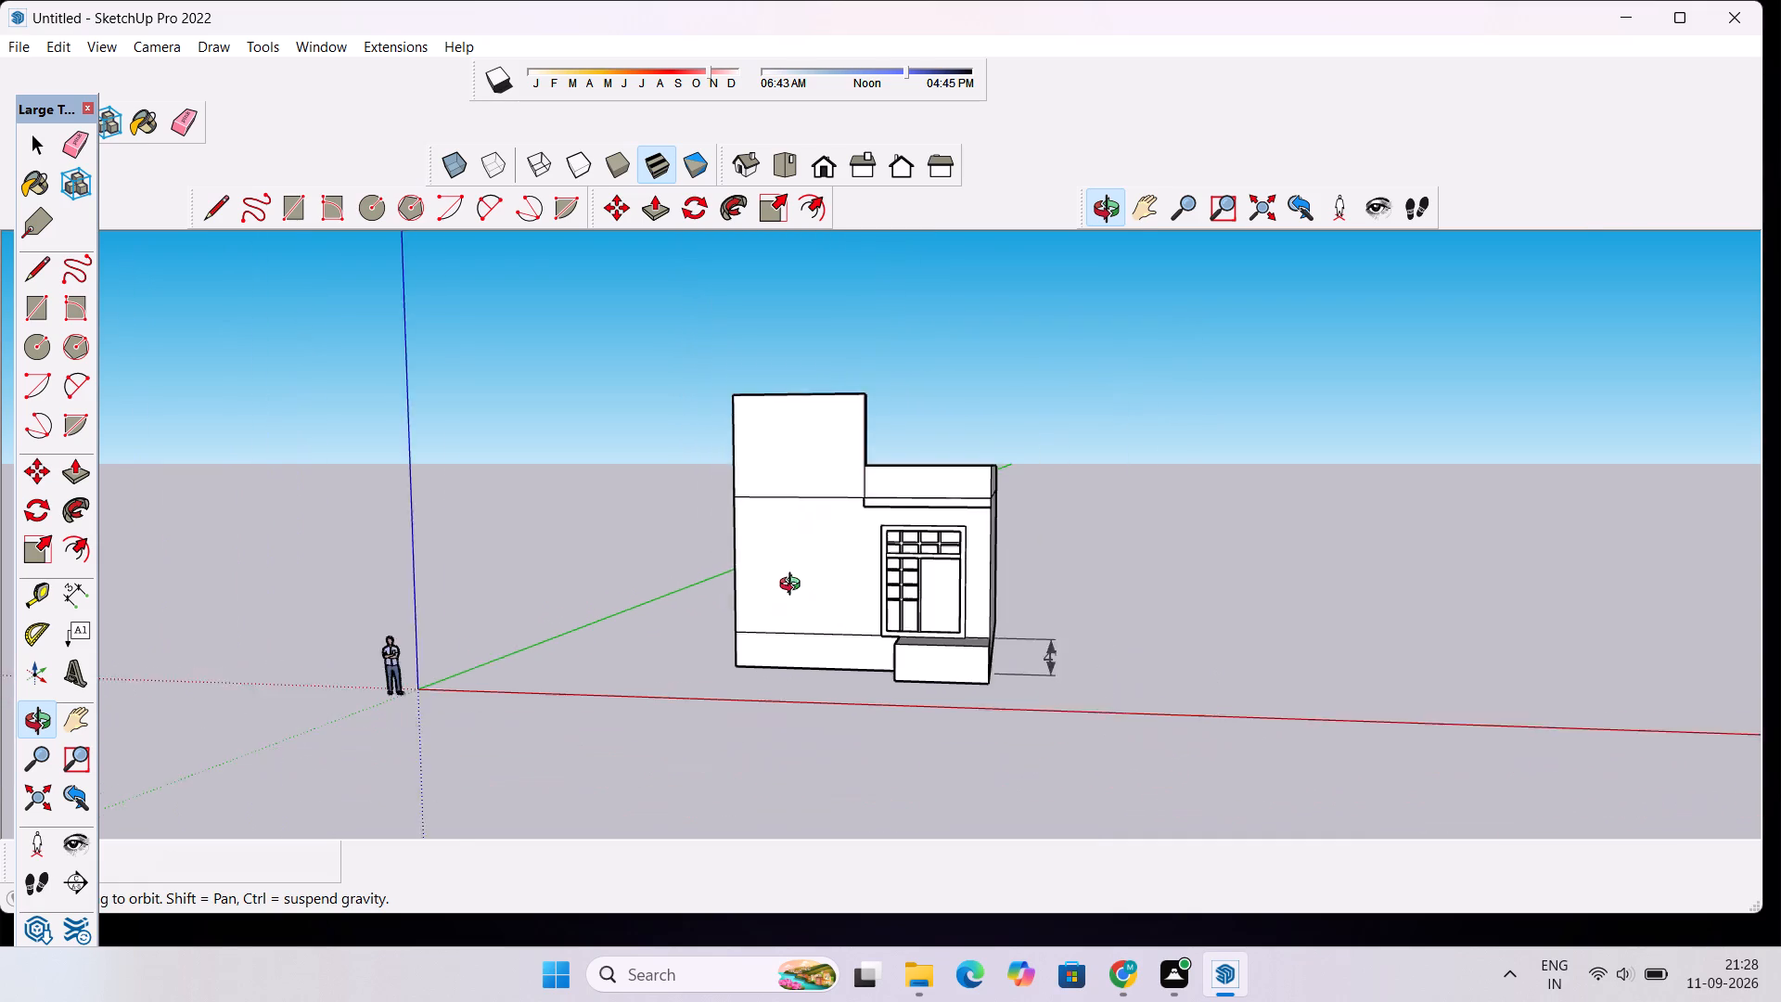
scroll(794, 586, "down", 1)
scroll(729, 382, "up", 7)
Draw a rectangle 31' high and about 6' 11" wide on the front face, from the raised section's top-left corner to the wall's bottom edge.
key("r")
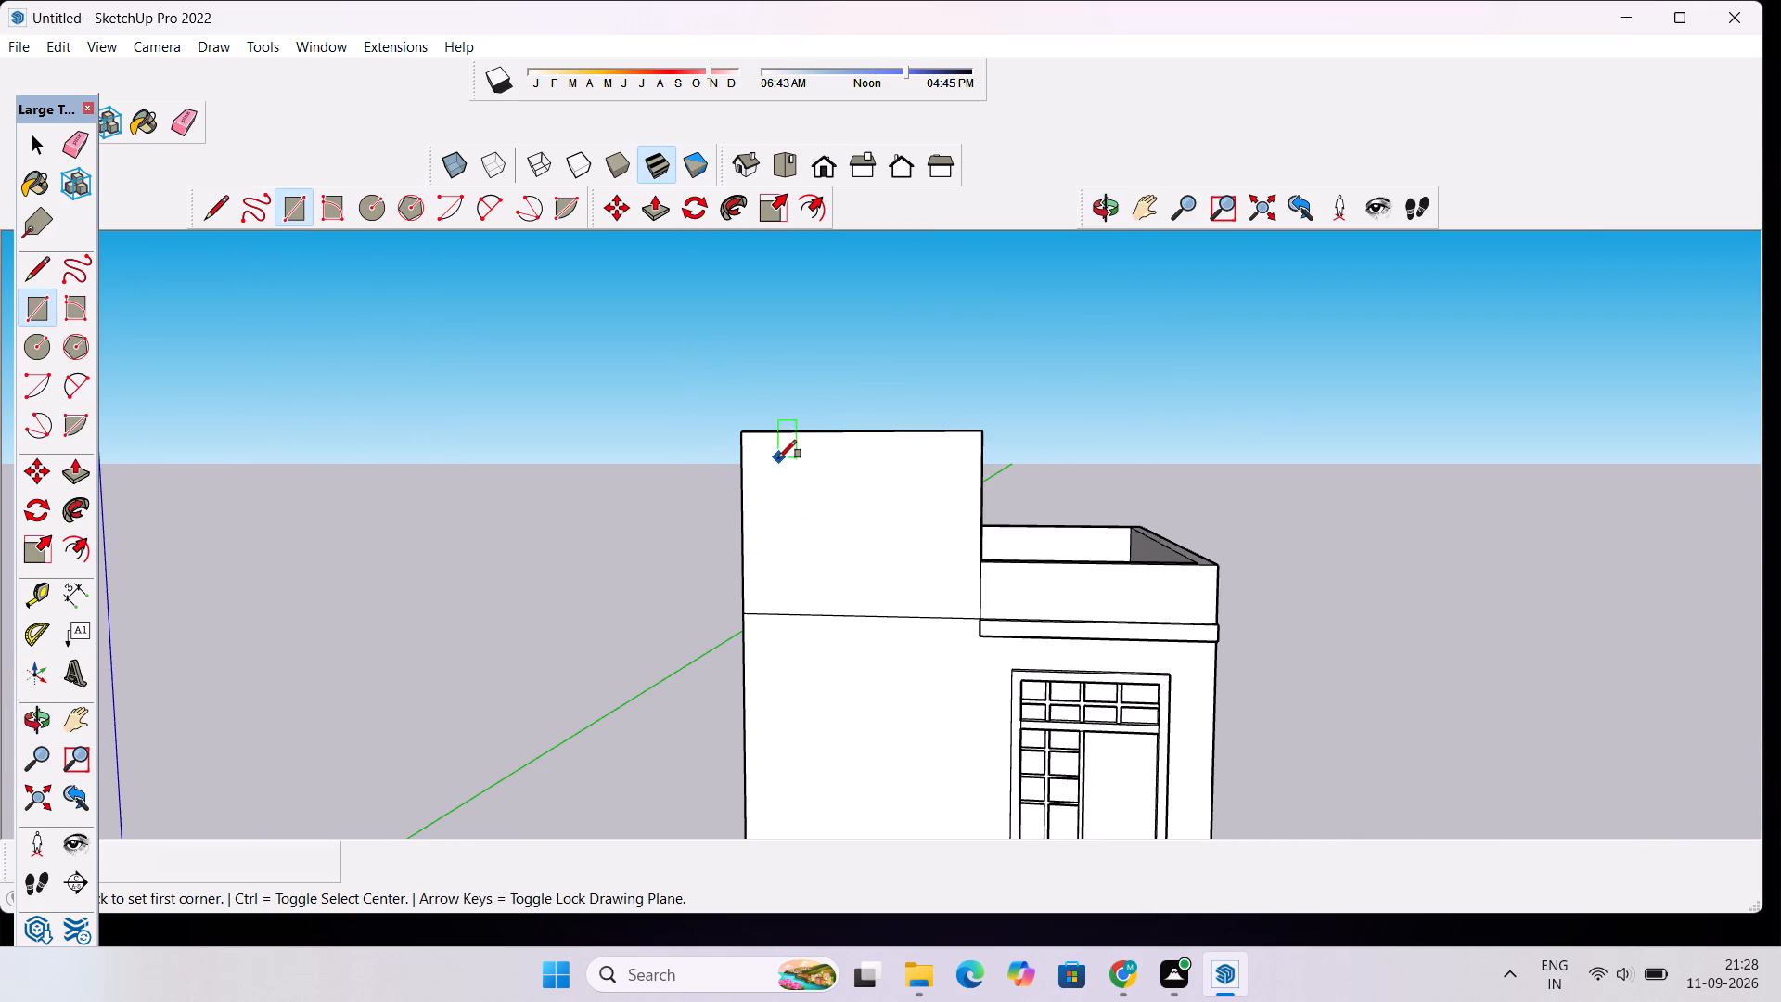
scroll(784, 522, "down", 5)
scroll(768, 488, "up", 3)
left_click(753, 462)
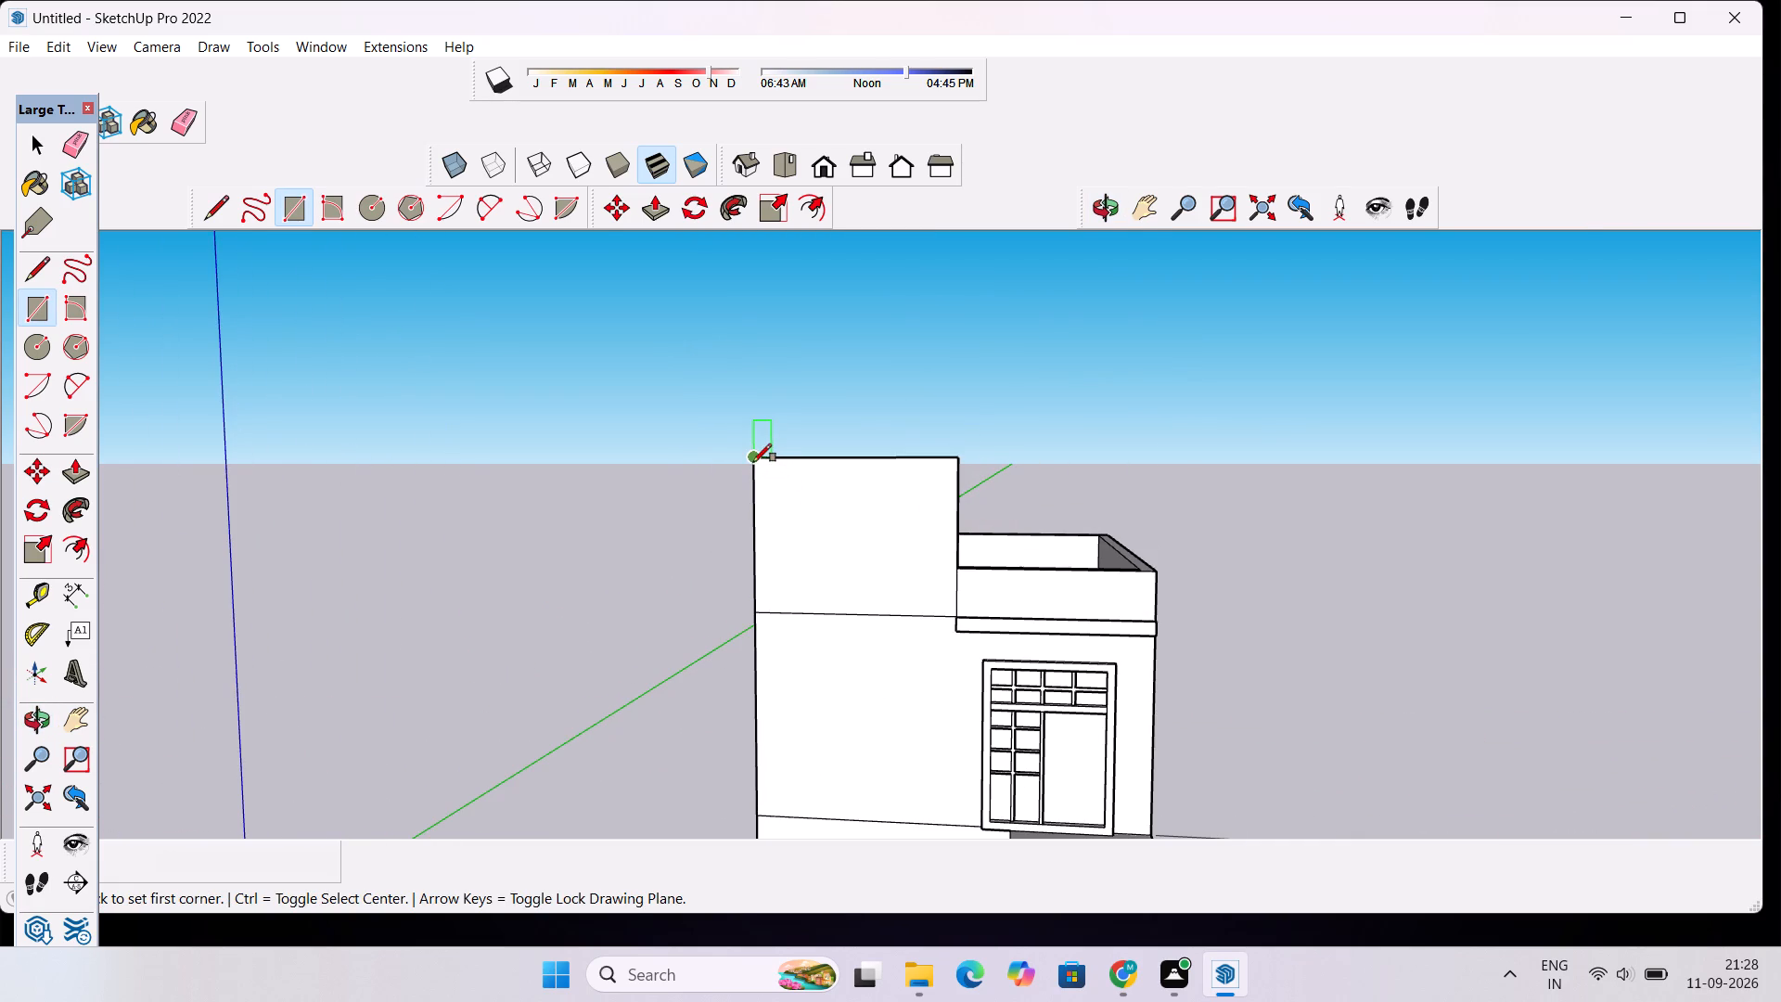
scroll(818, 626, "down", 3)
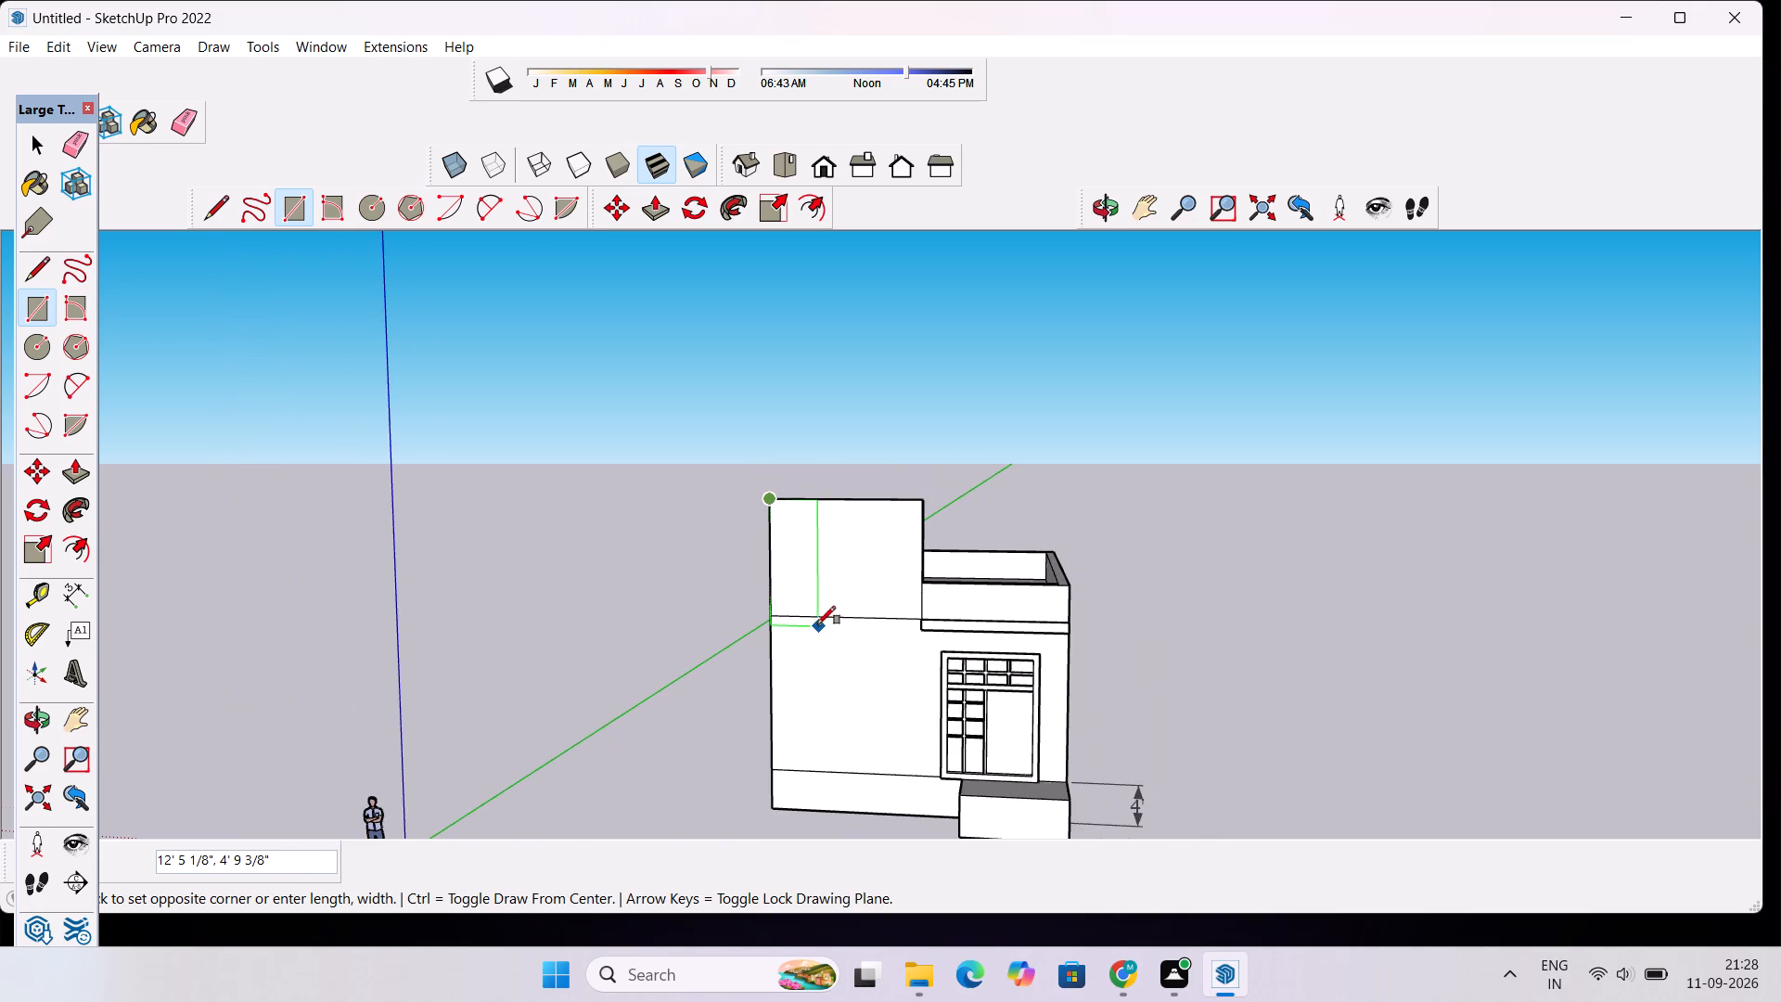
scroll(817, 624, "down", 4)
scroll(827, 767, "up", 11)
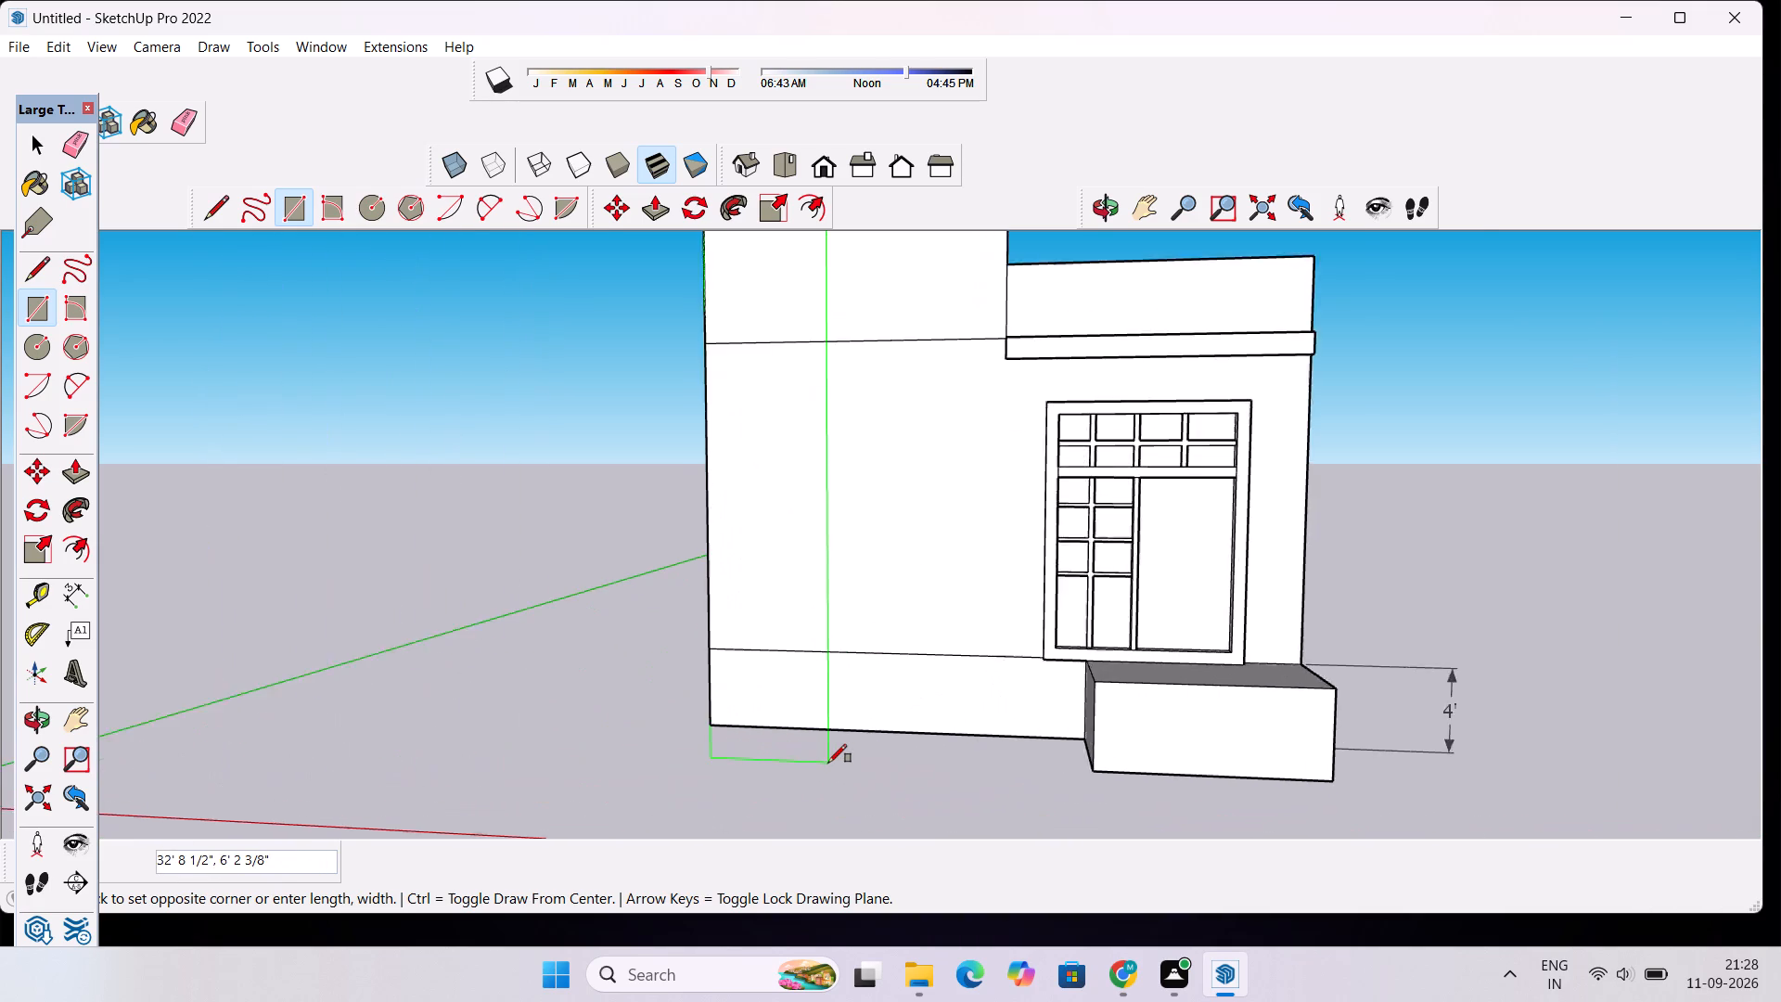
scroll(828, 763, "up", 5)
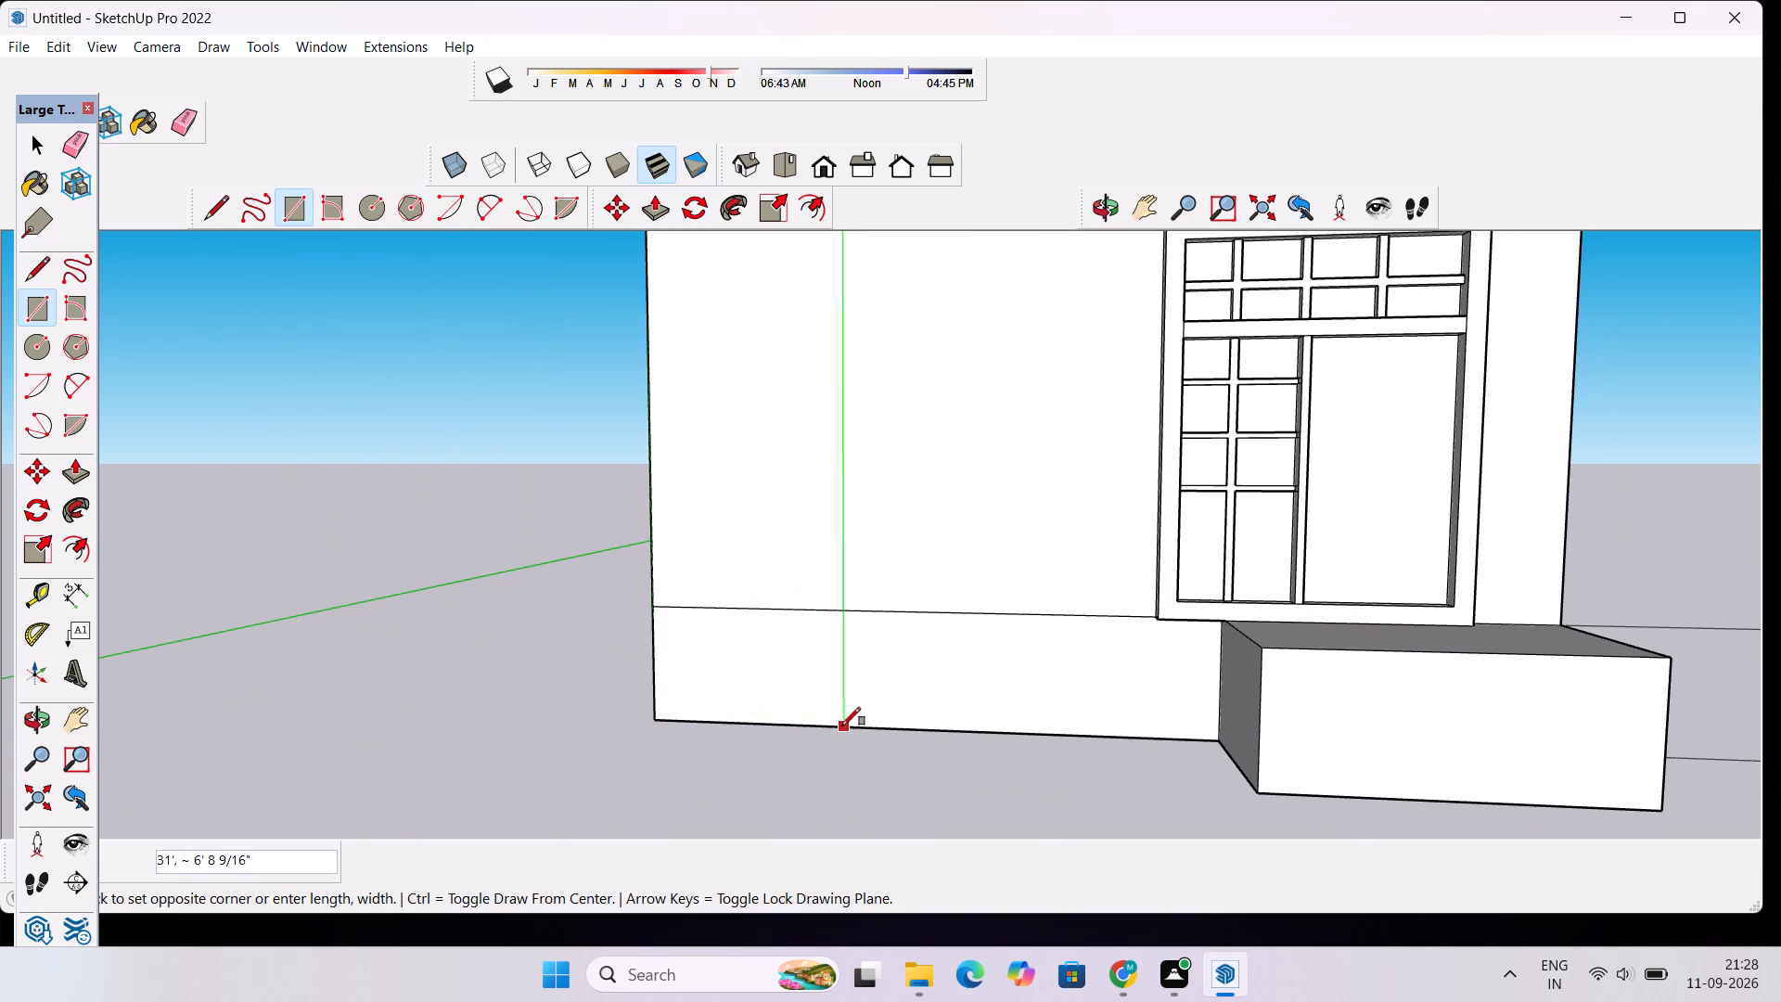
scroll(842, 726, "down", 7)
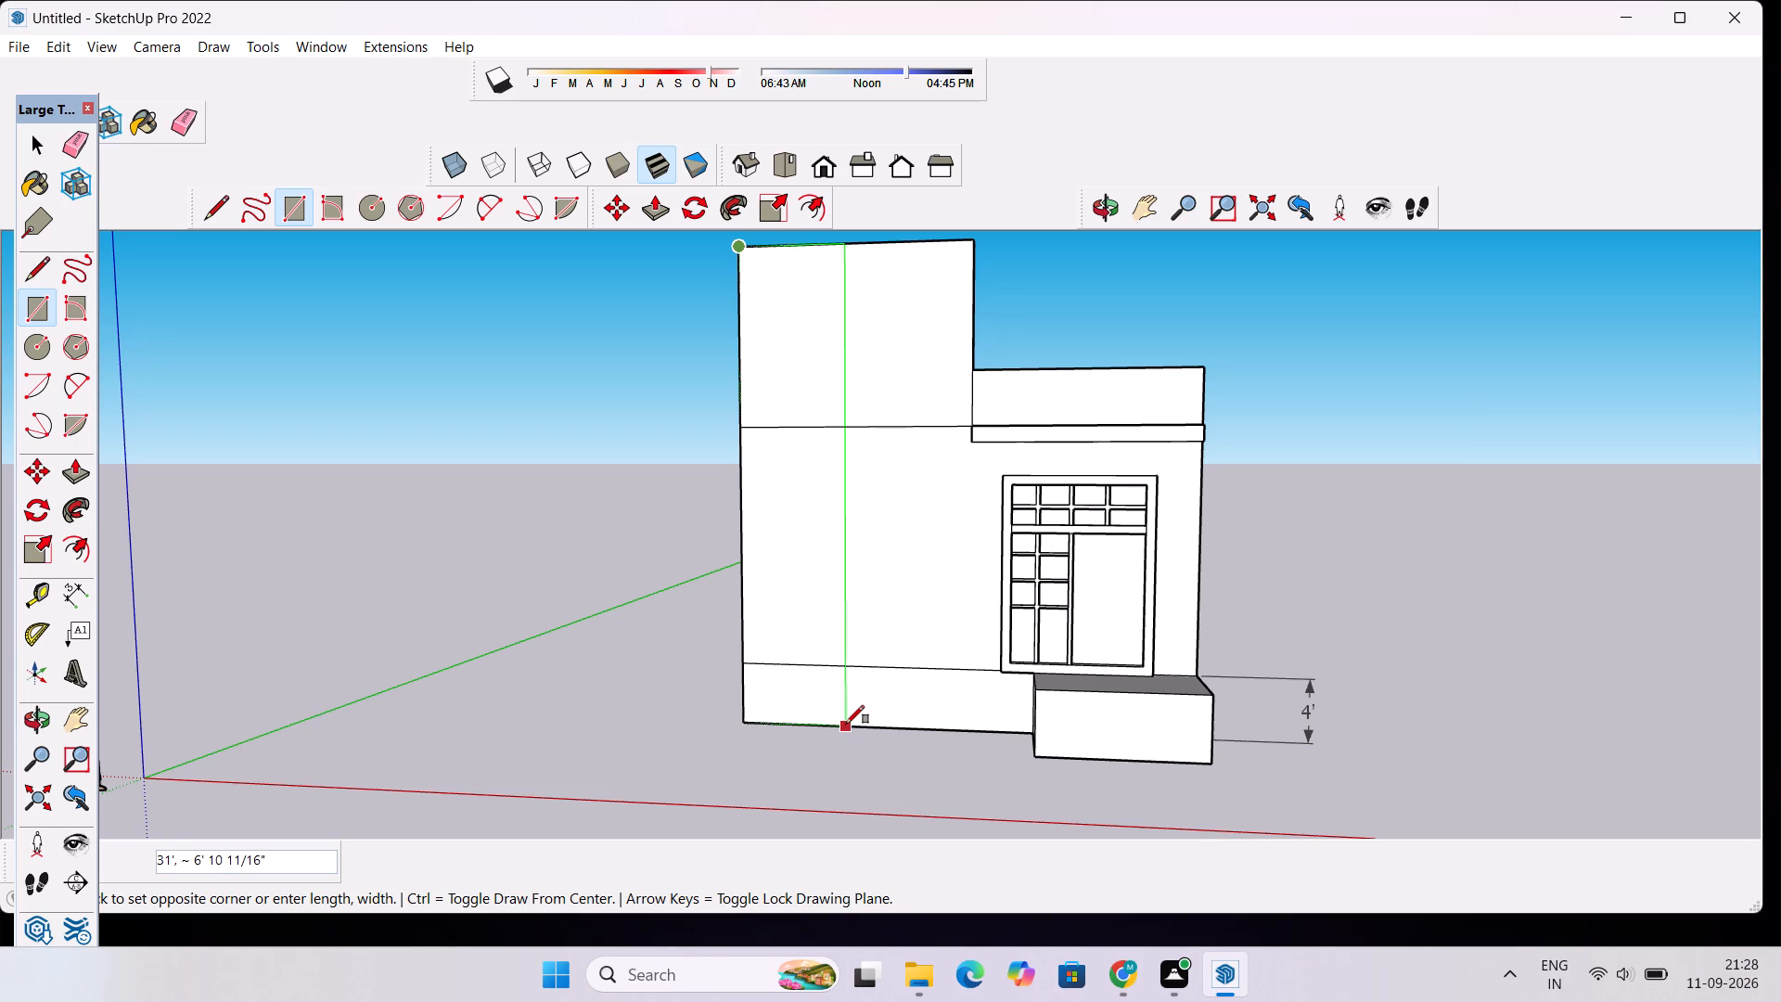
left_click(846, 724)
scroll(863, 672, "up", 6)
key("space")
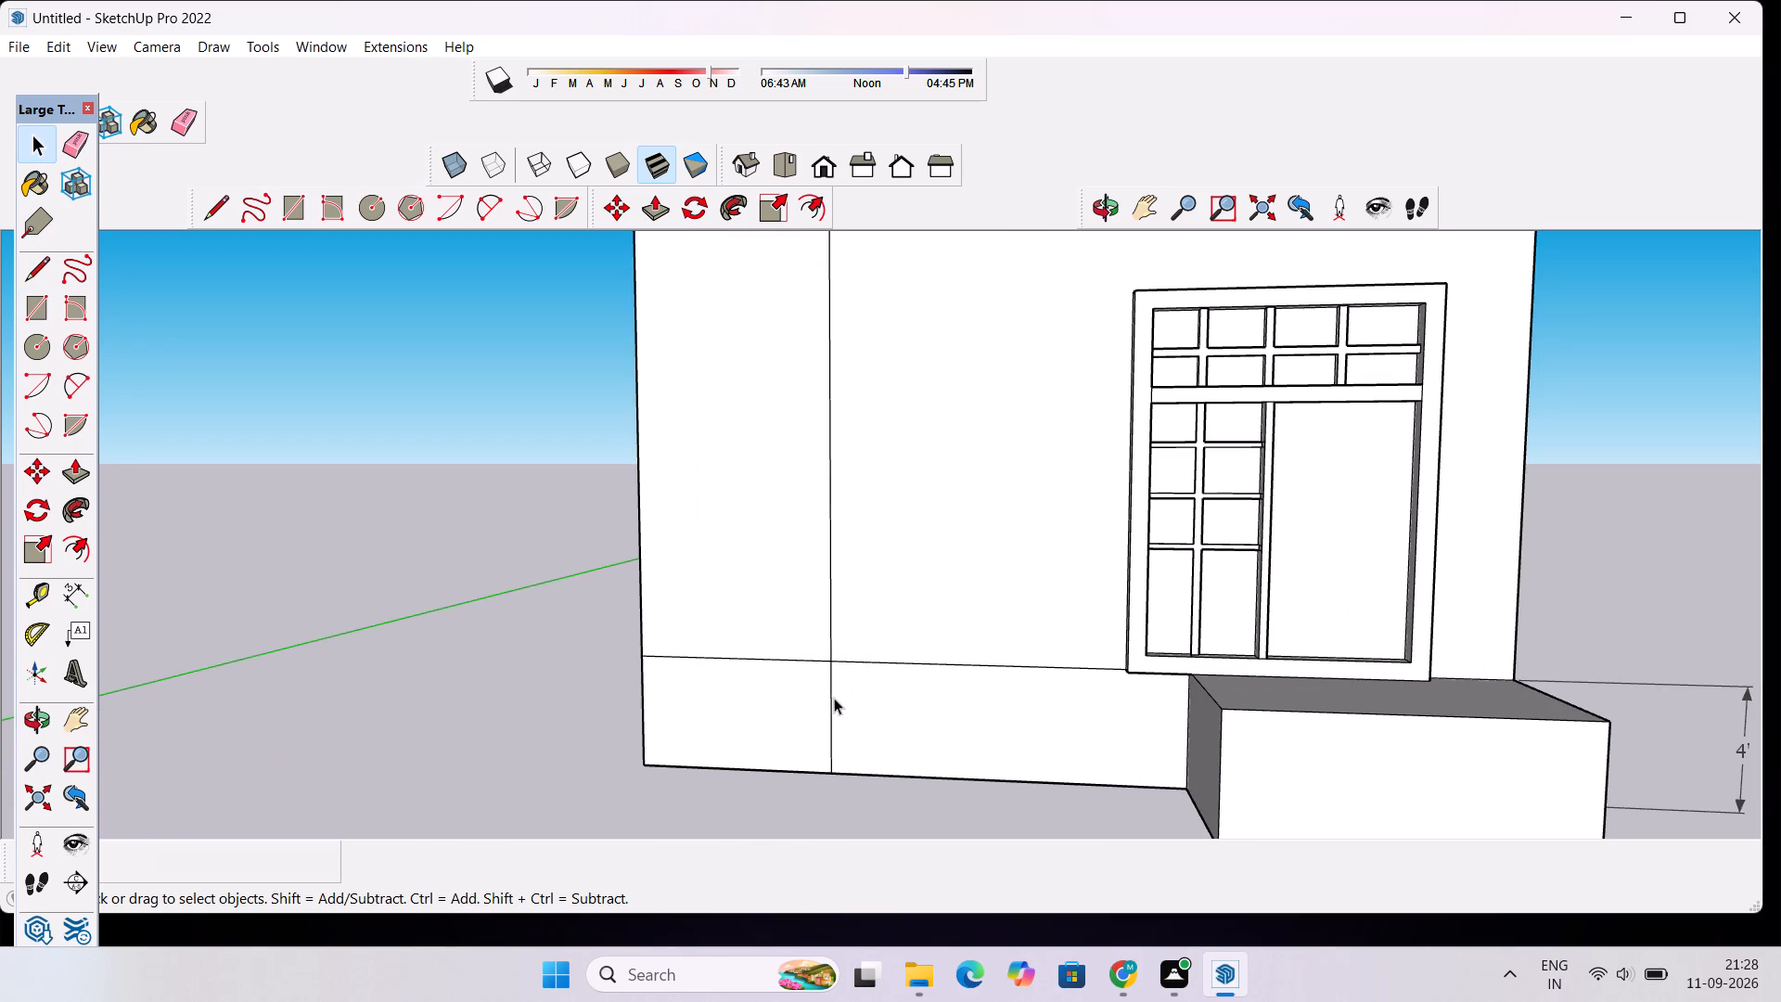
Erase the two horizontal edges crossing the tall left strip of the front face, at plinth level and at parapet base level.
key("e")
left_click_drag(774, 648, 775, 653)
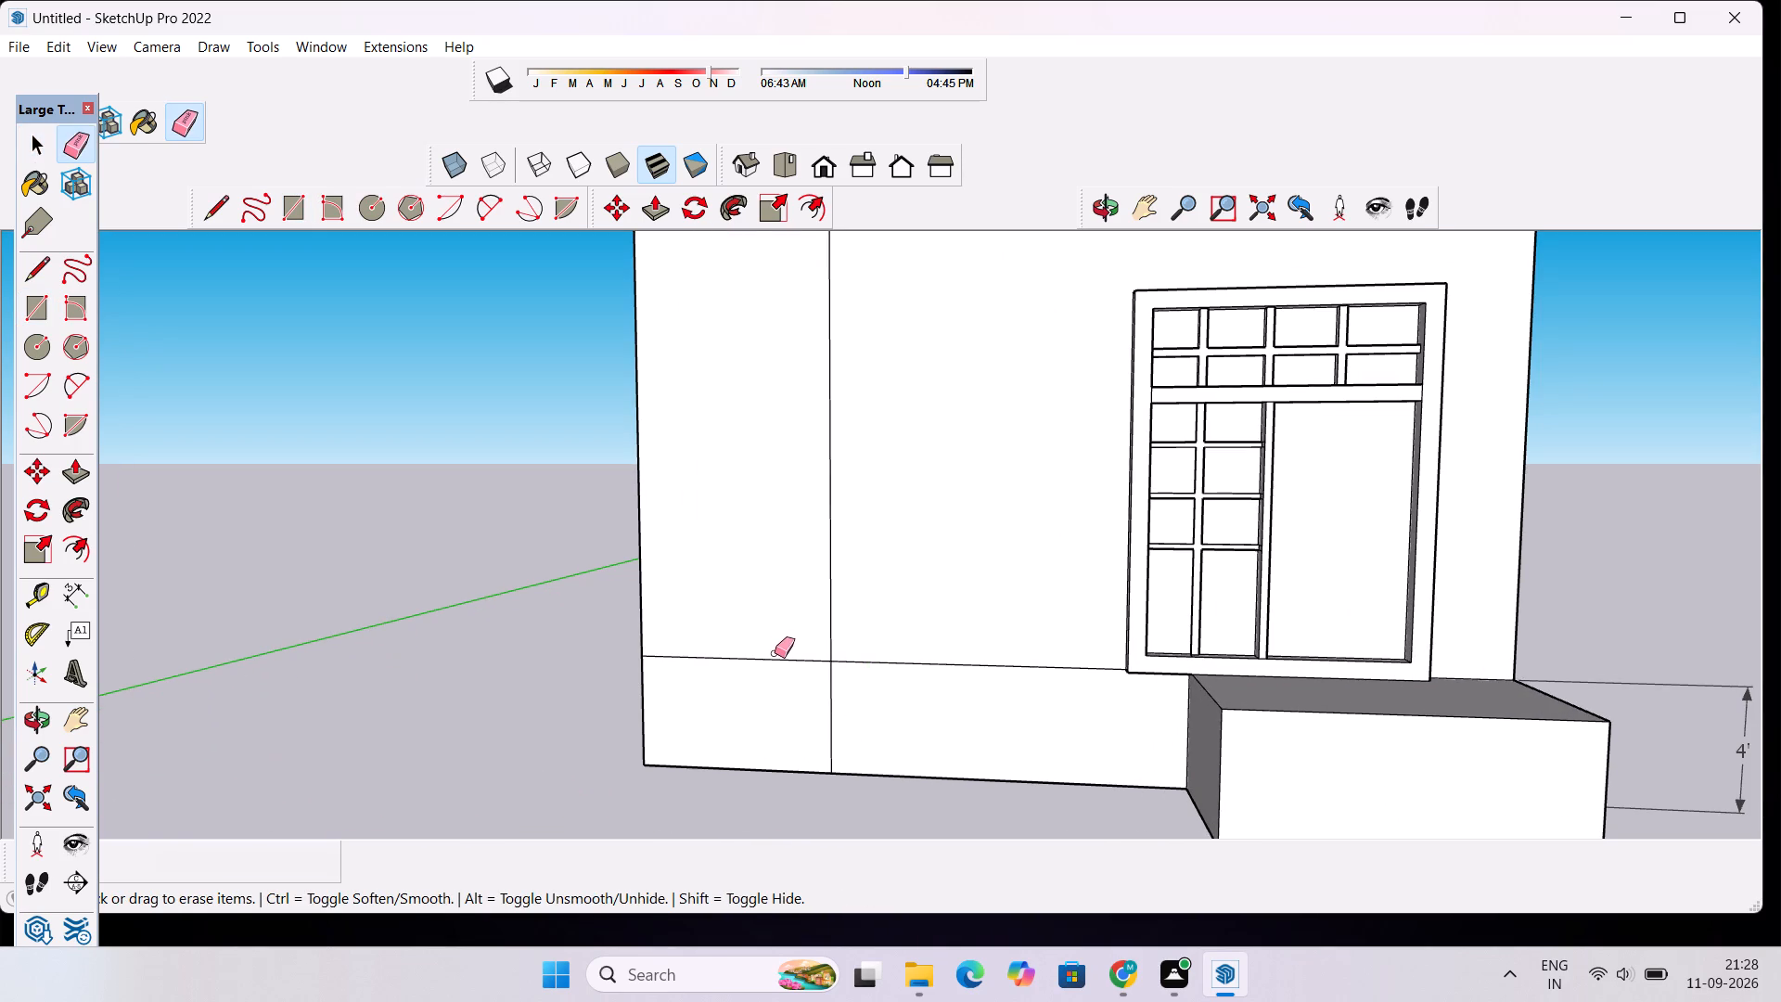
left_click_drag(775, 653, 778, 667)
scroll(778, 667, "down", 11)
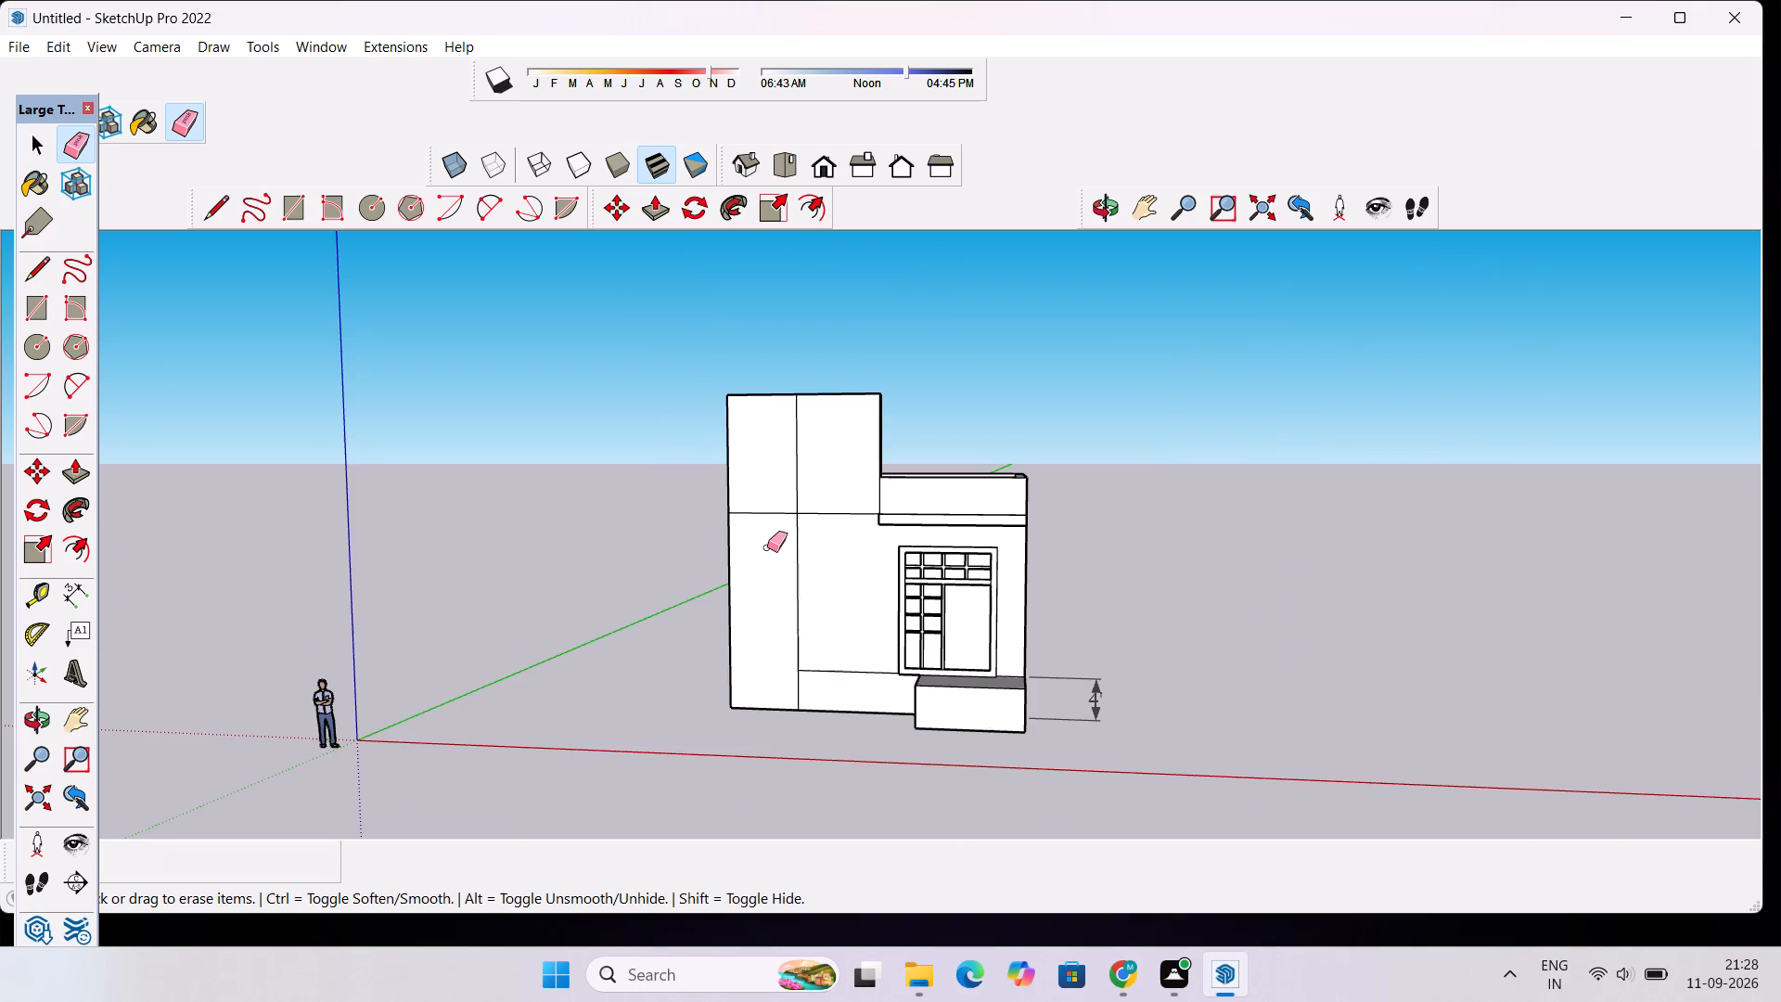
scroll(761, 499, "up", 6)
left_click_drag(762, 507, 768, 533)
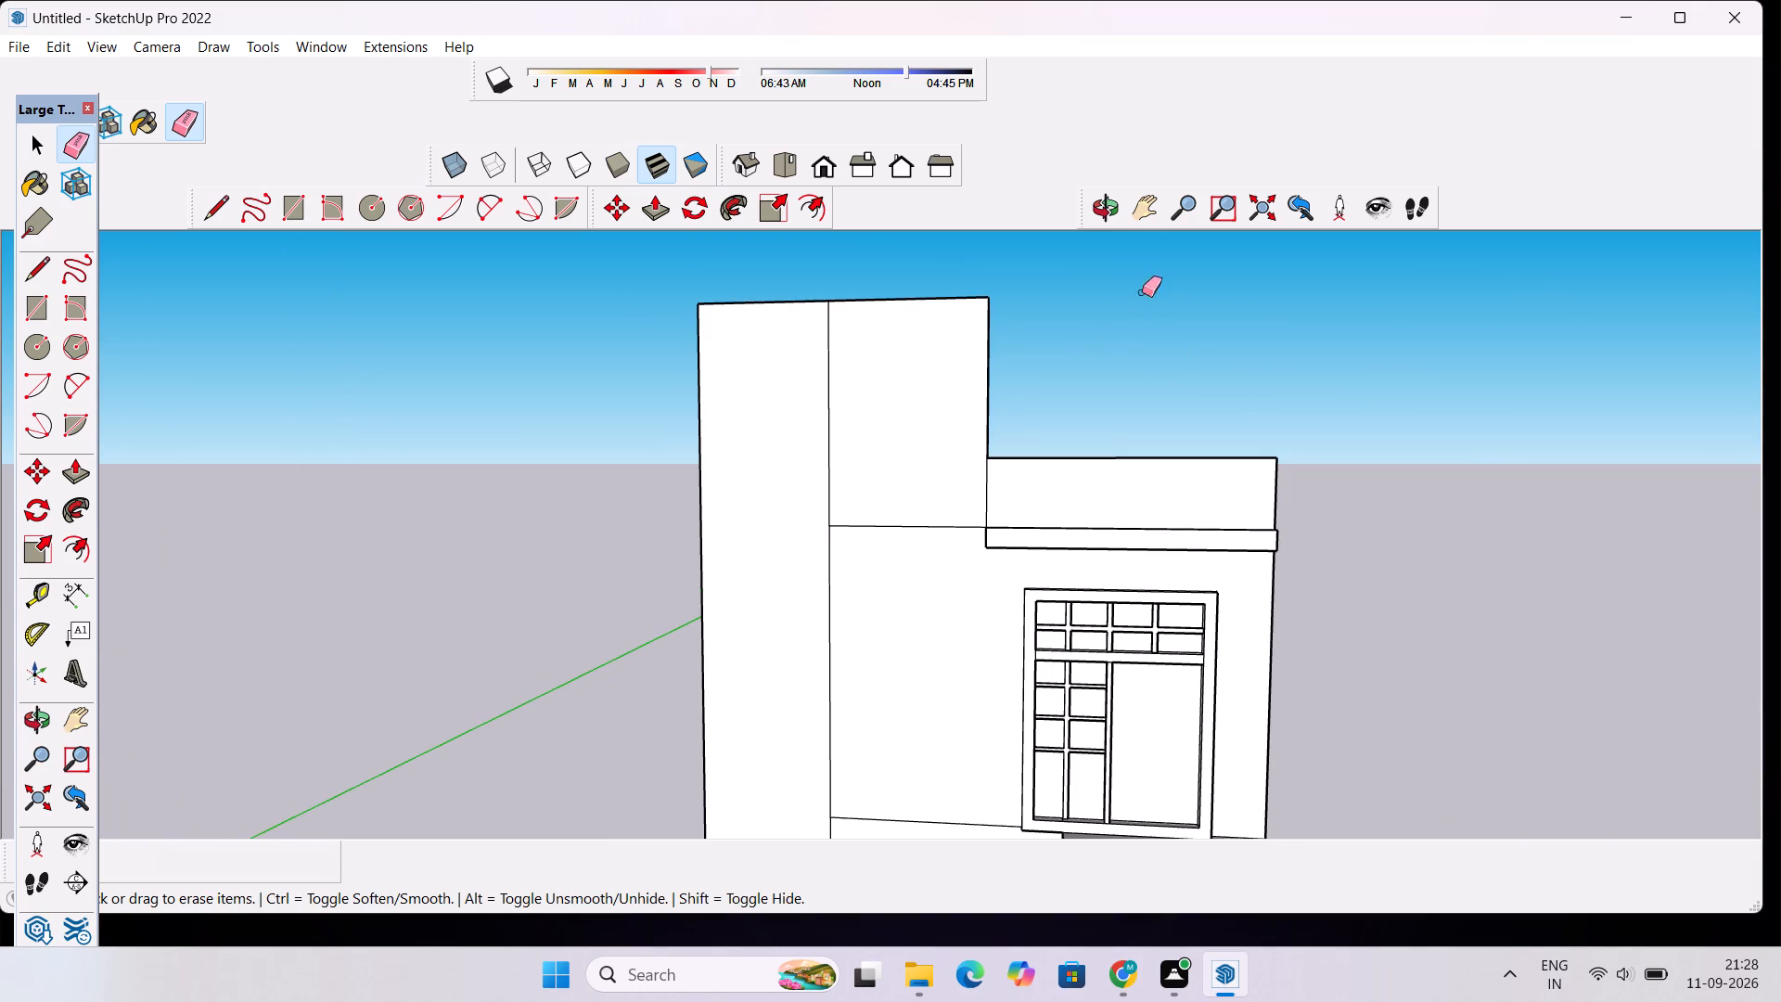
Examine the building from the roof, side and front, checking the tall left strip on the facade.
left_click(1089, 210)
left_click_drag(1163, 378, 497, 555)
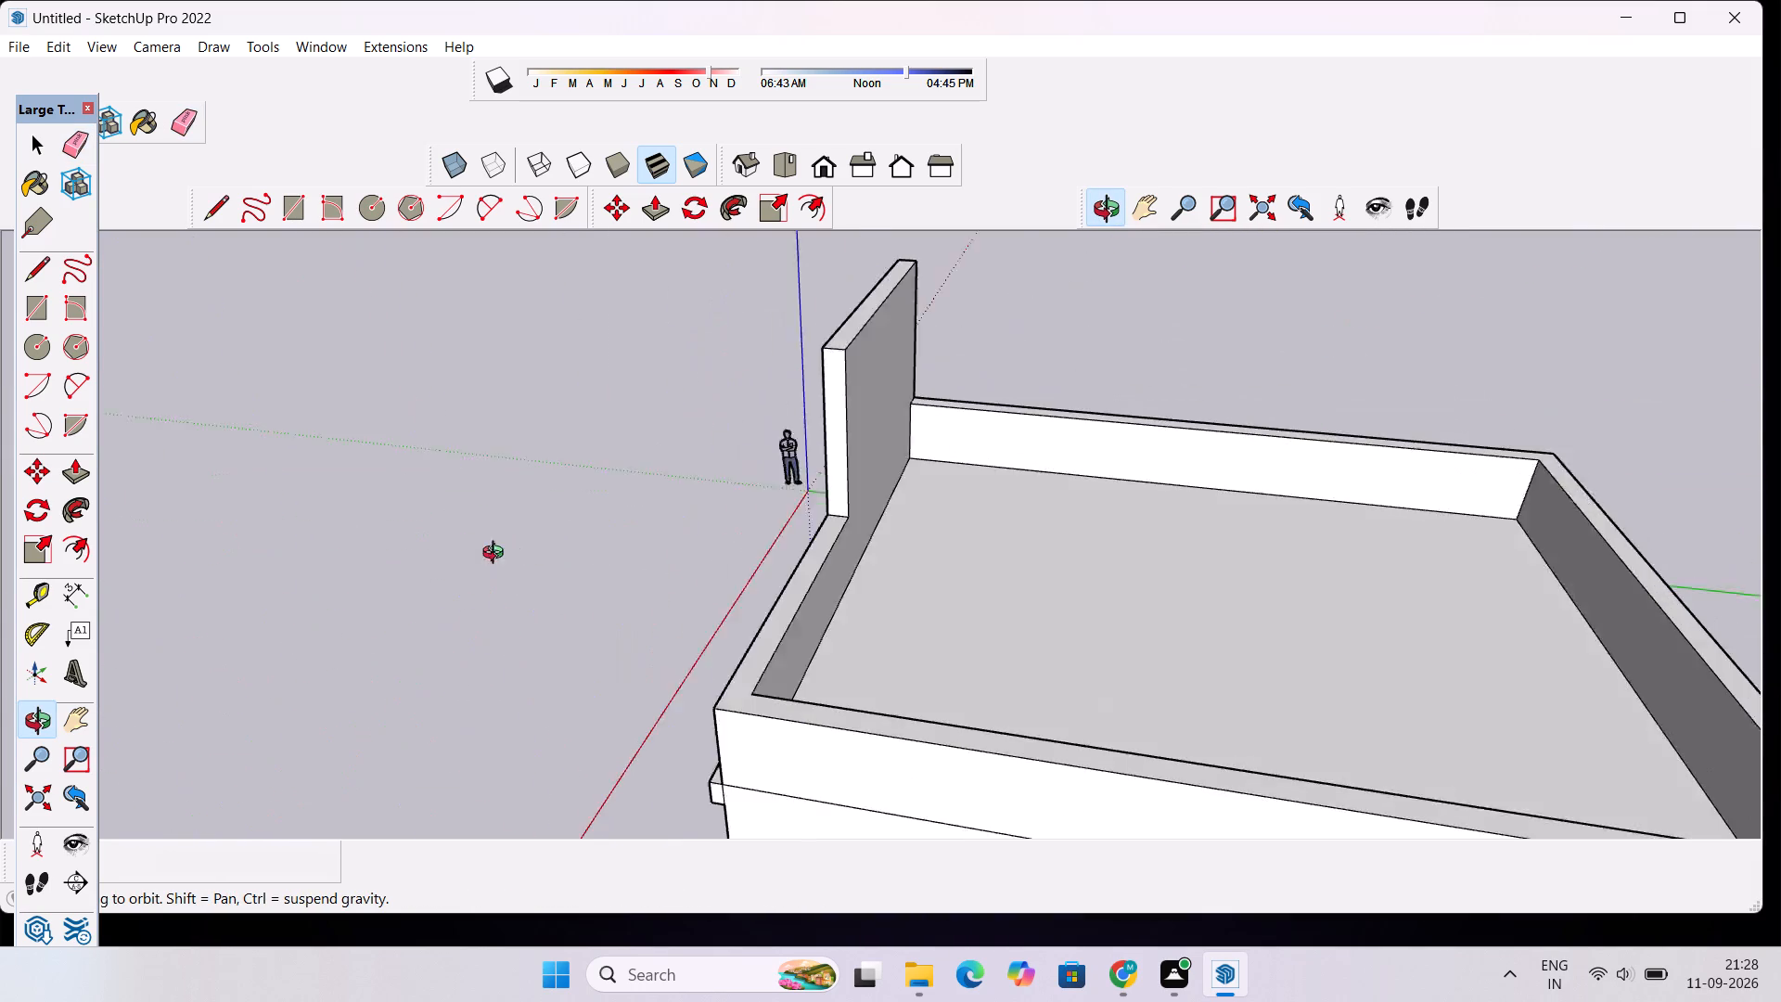
left_click_drag(497, 555, 1511, 540)
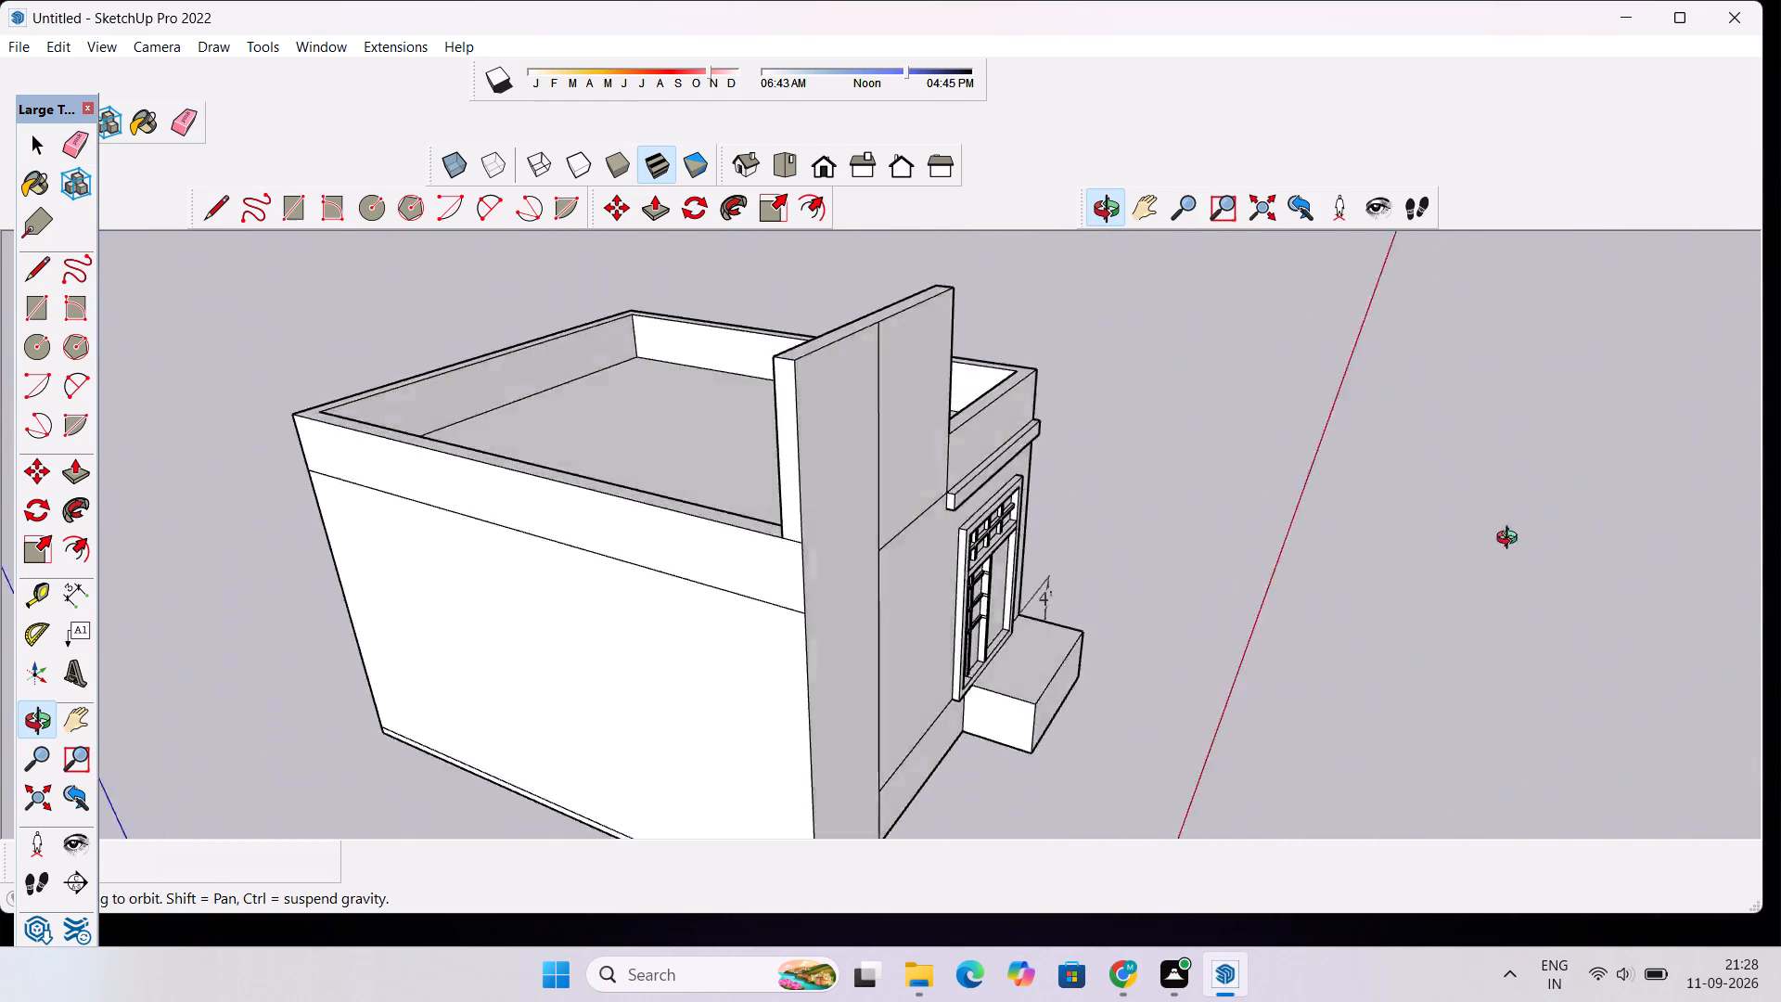
left_click_drag(1511, 540, 1091, 494)
scroll(989, 541, "down", 5)
left_click_drag(884, 657, 912, 555)
scroll(917, 534, "up", 4)
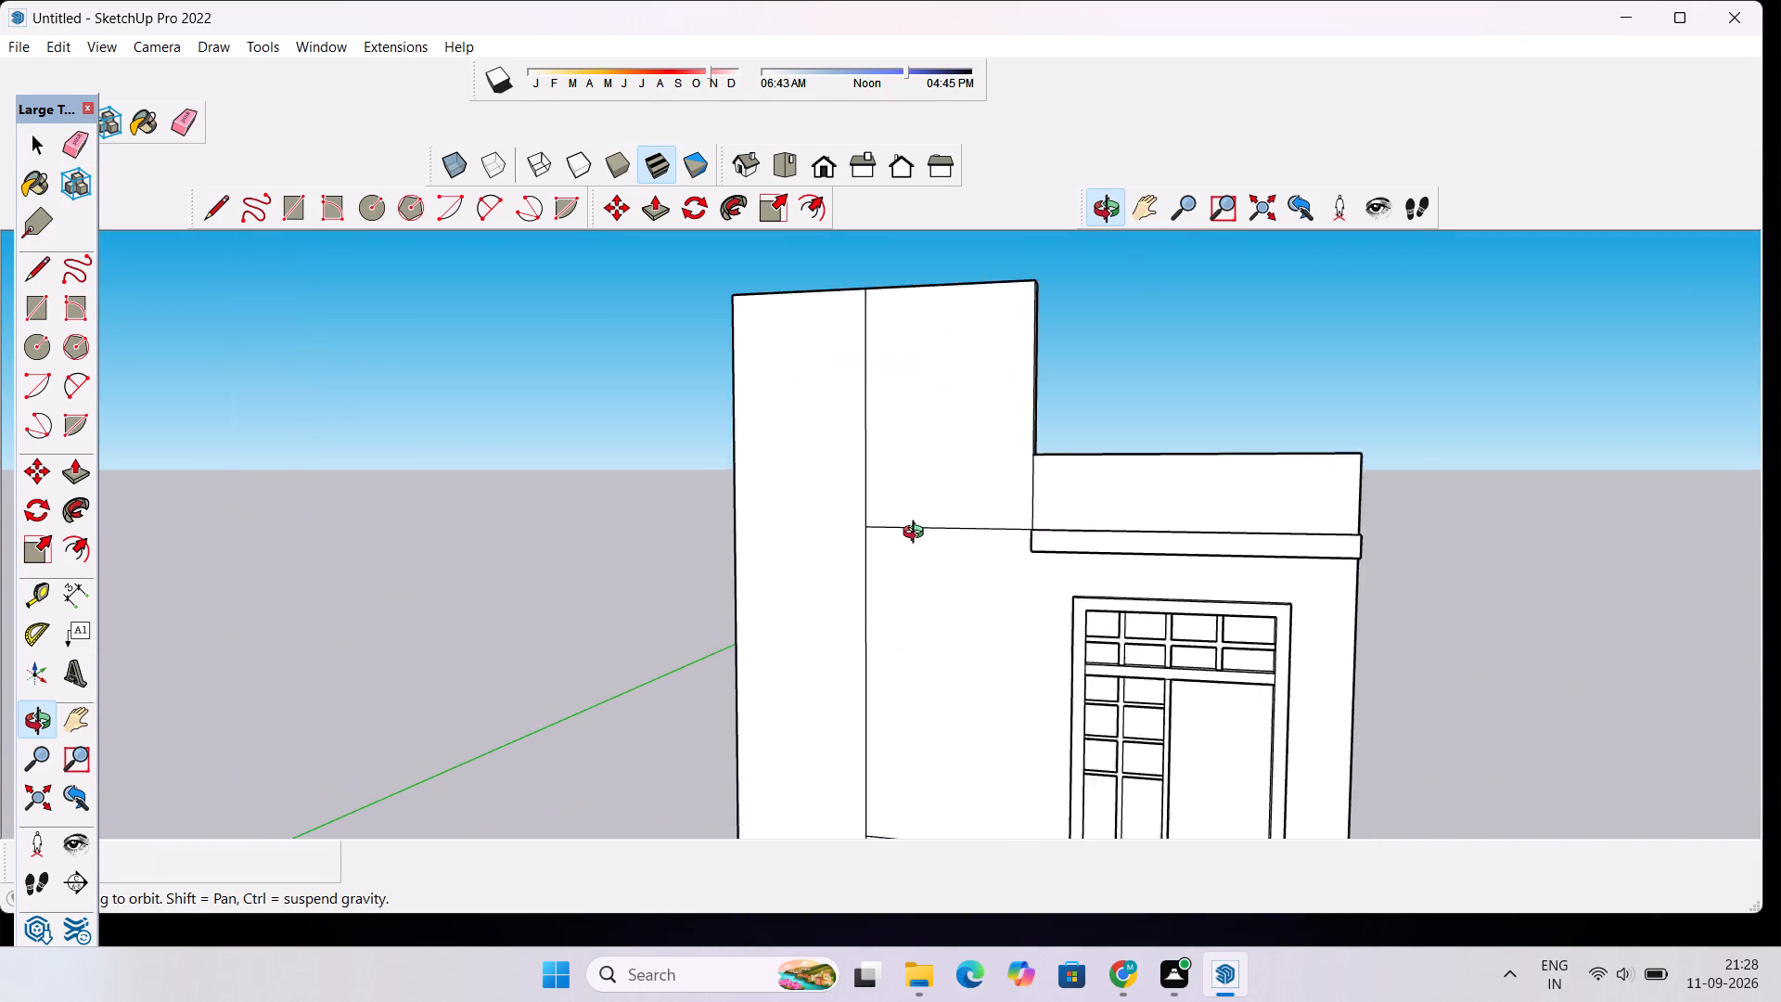
scroll(917, 534, "up", 3)
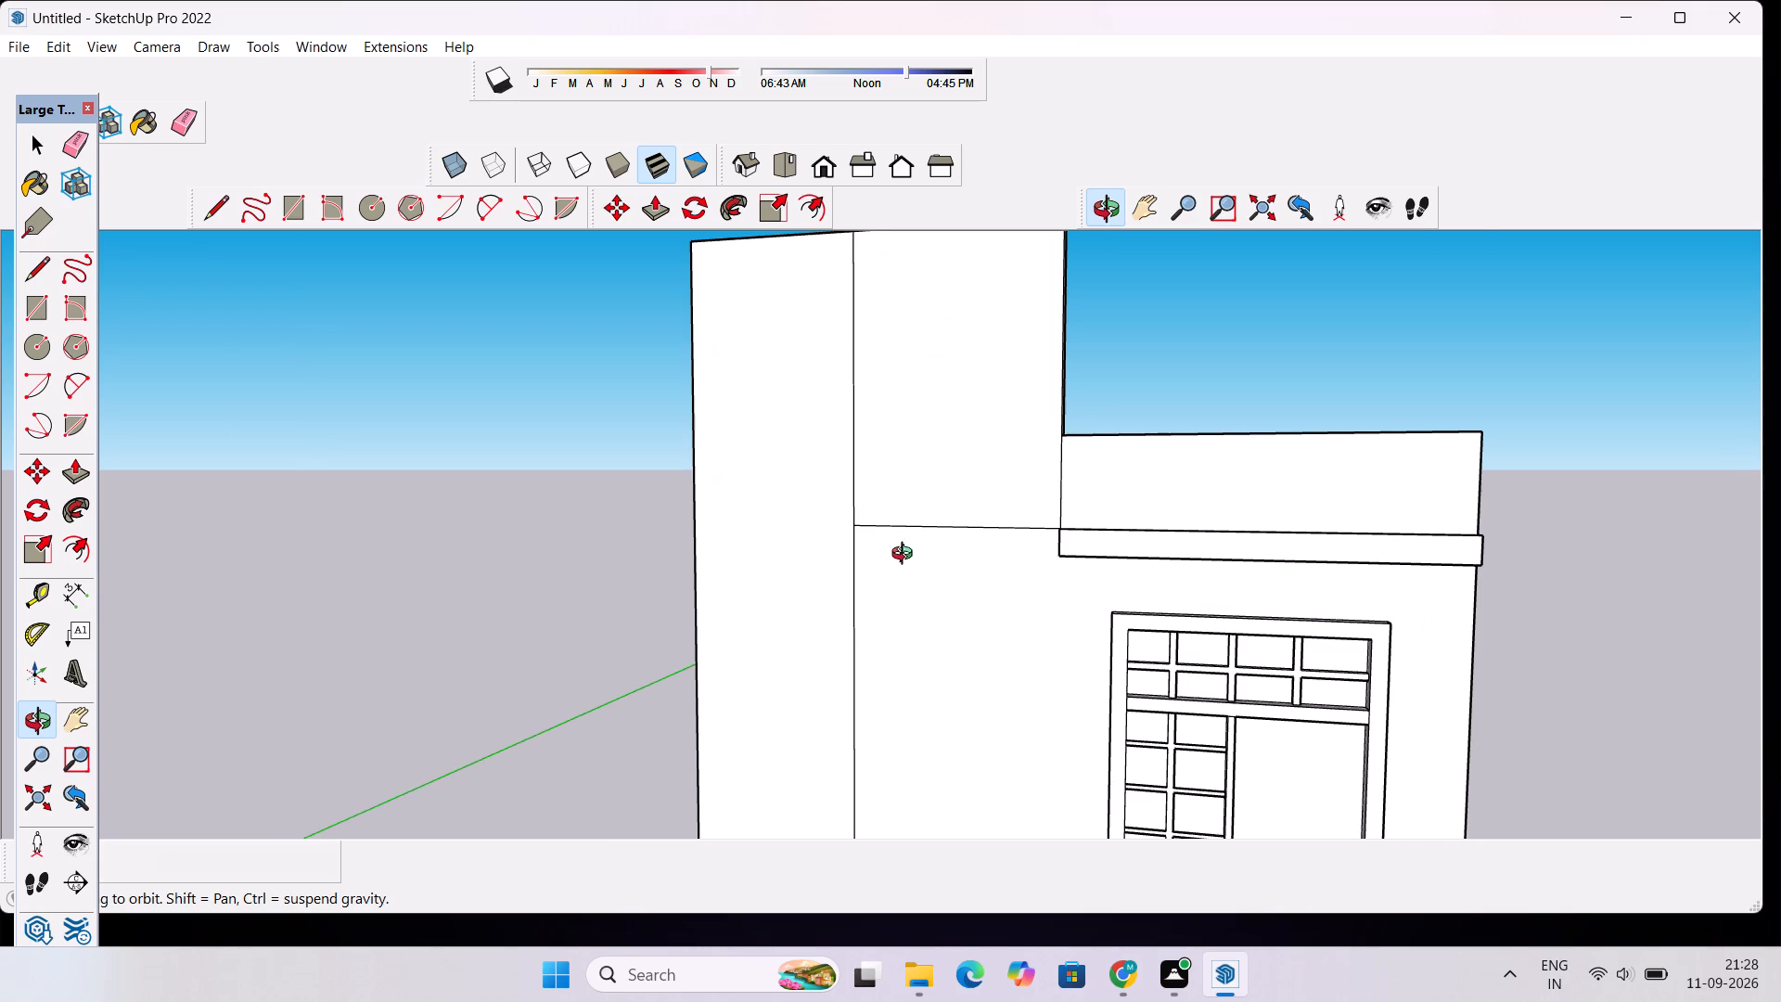
scroll(873, 557, "up", 2)
scroll(873, 557, "down", 5)
left_click_drag(851, 447, 876, 489)
scroll(811, 508, "down", 4)
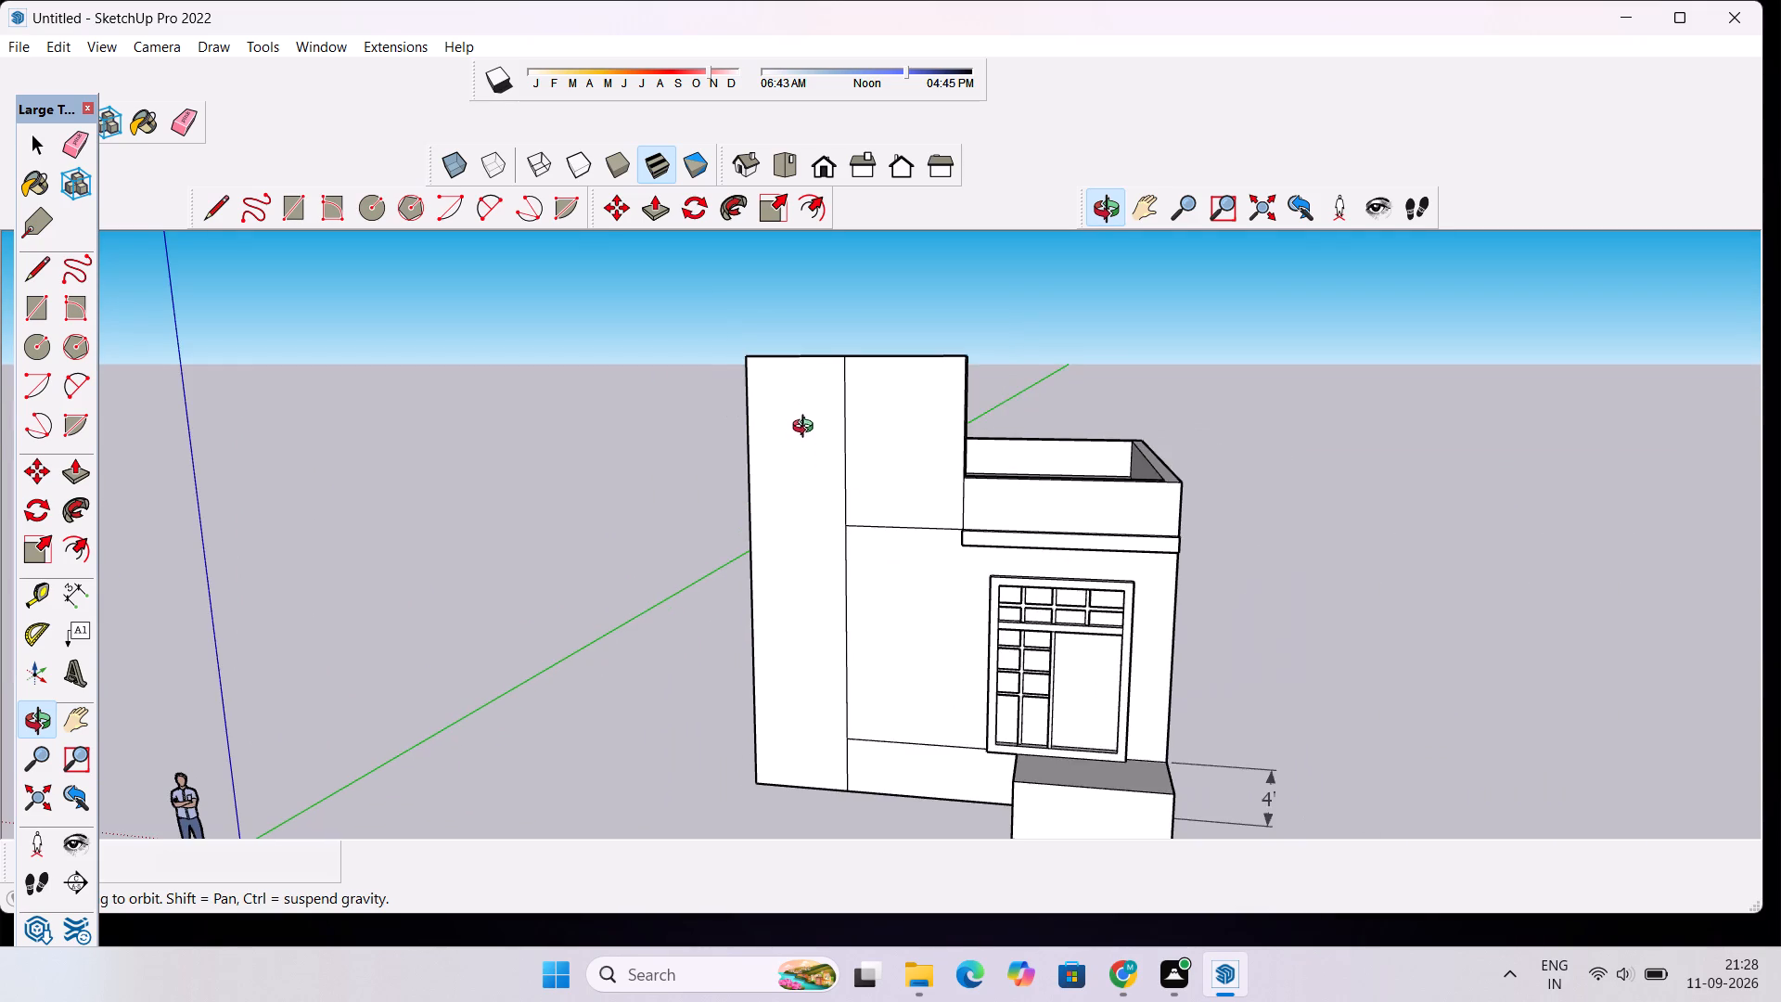
scroll(807, 382, "up", 4)
scroll(806, 409, "down", 4)
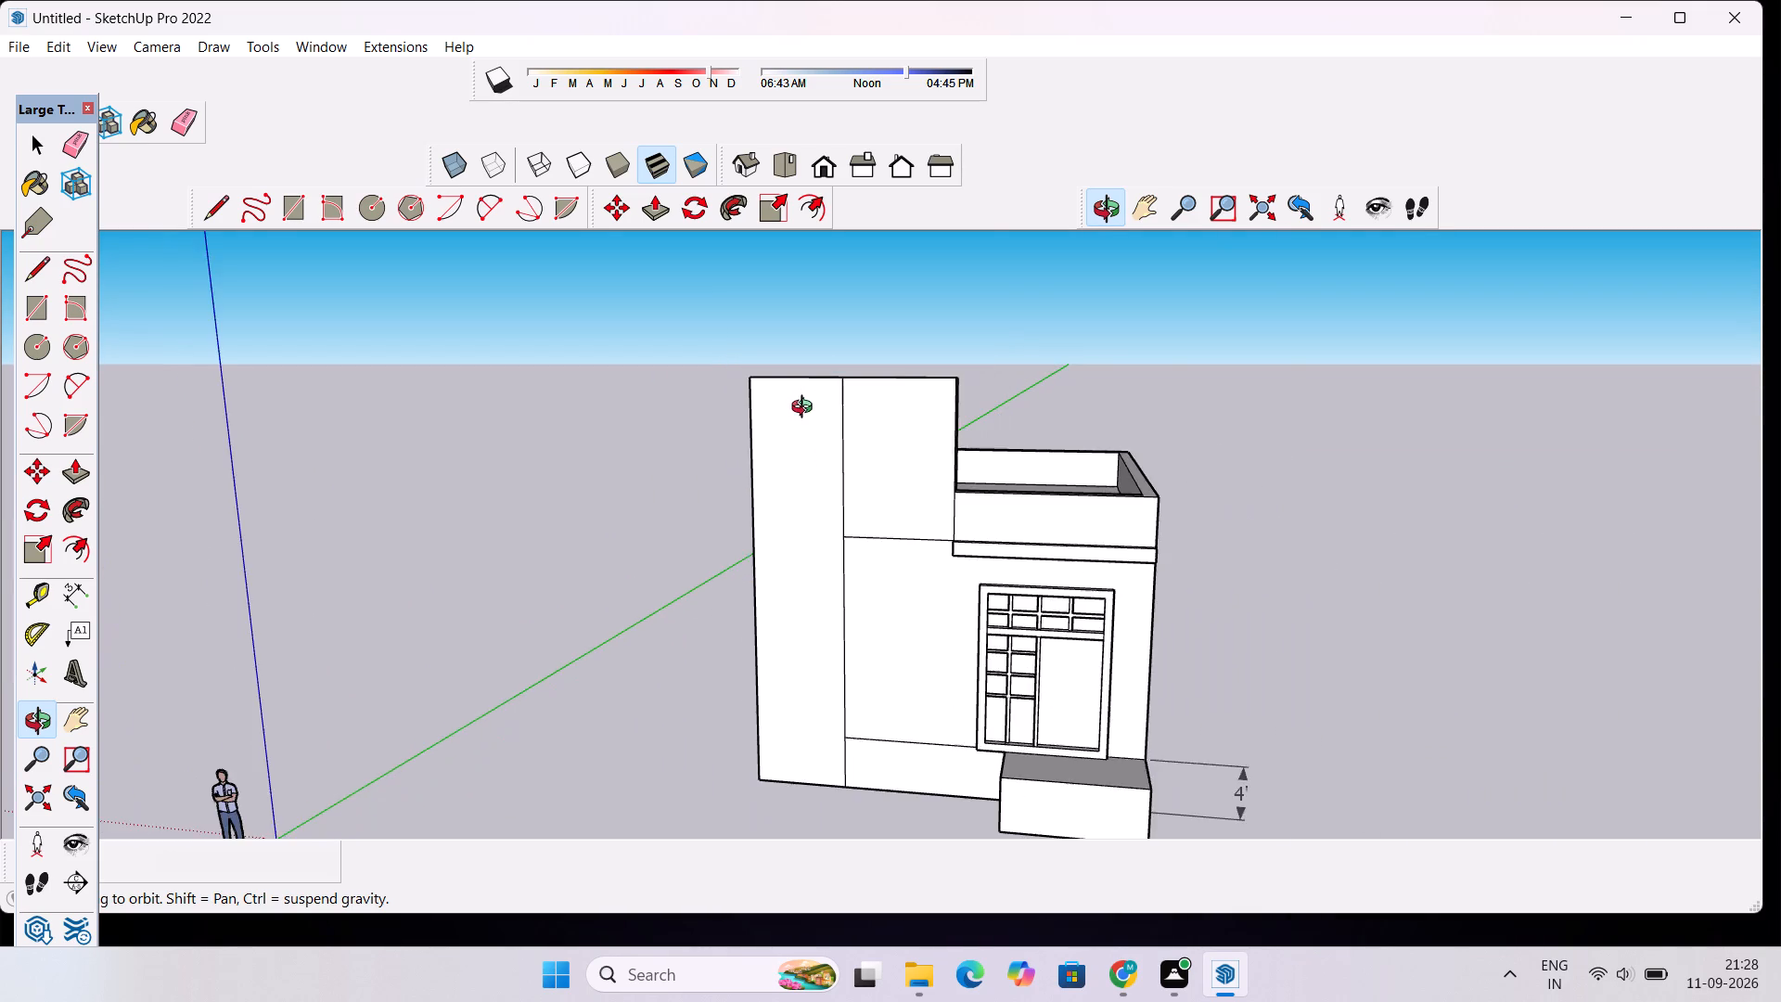
scroll(801, 437, "down", 3)
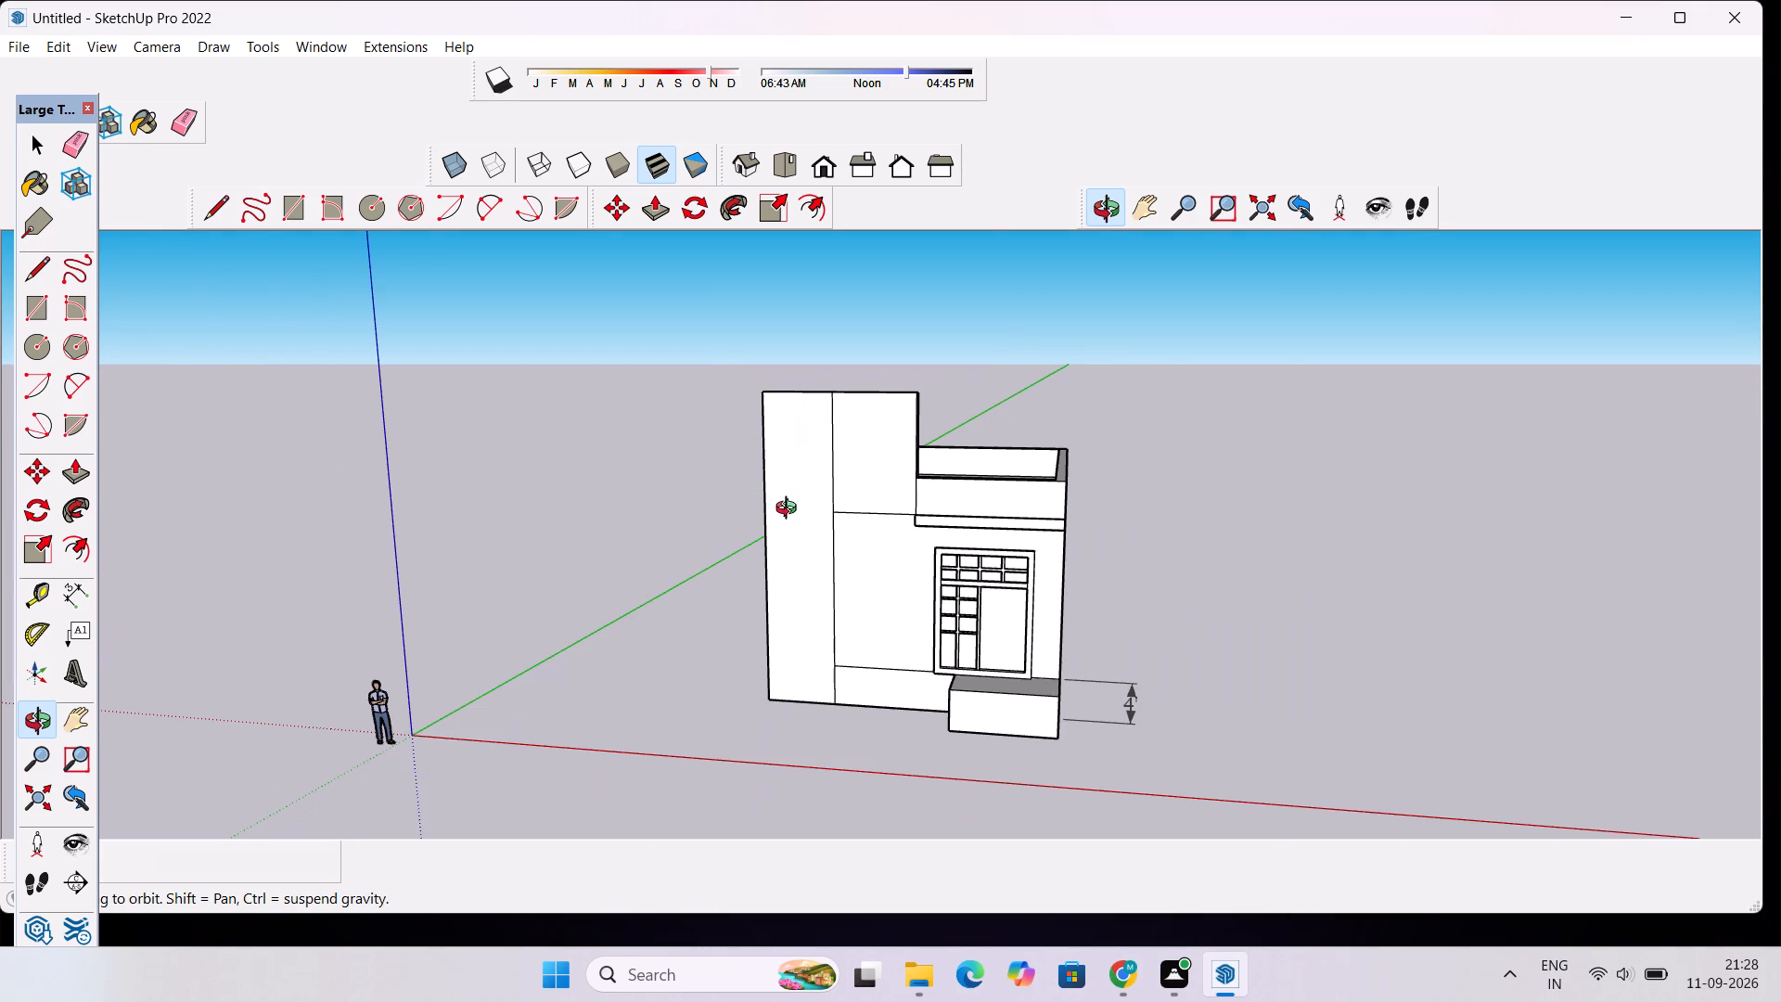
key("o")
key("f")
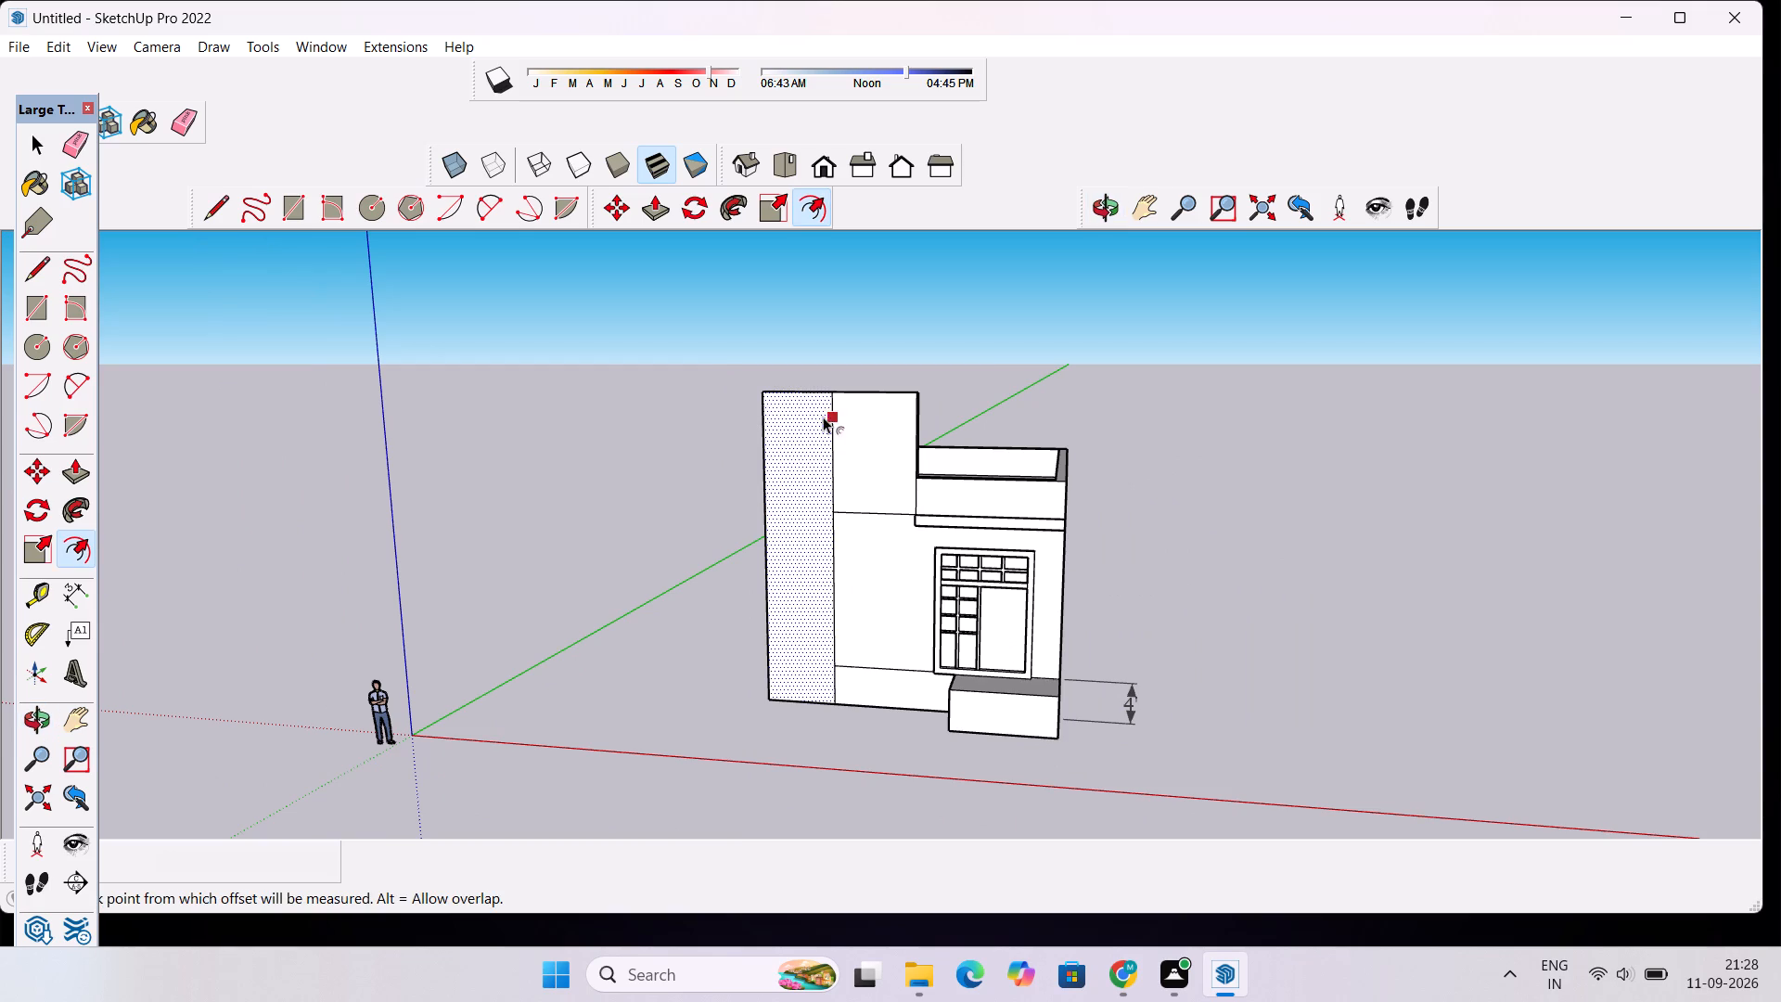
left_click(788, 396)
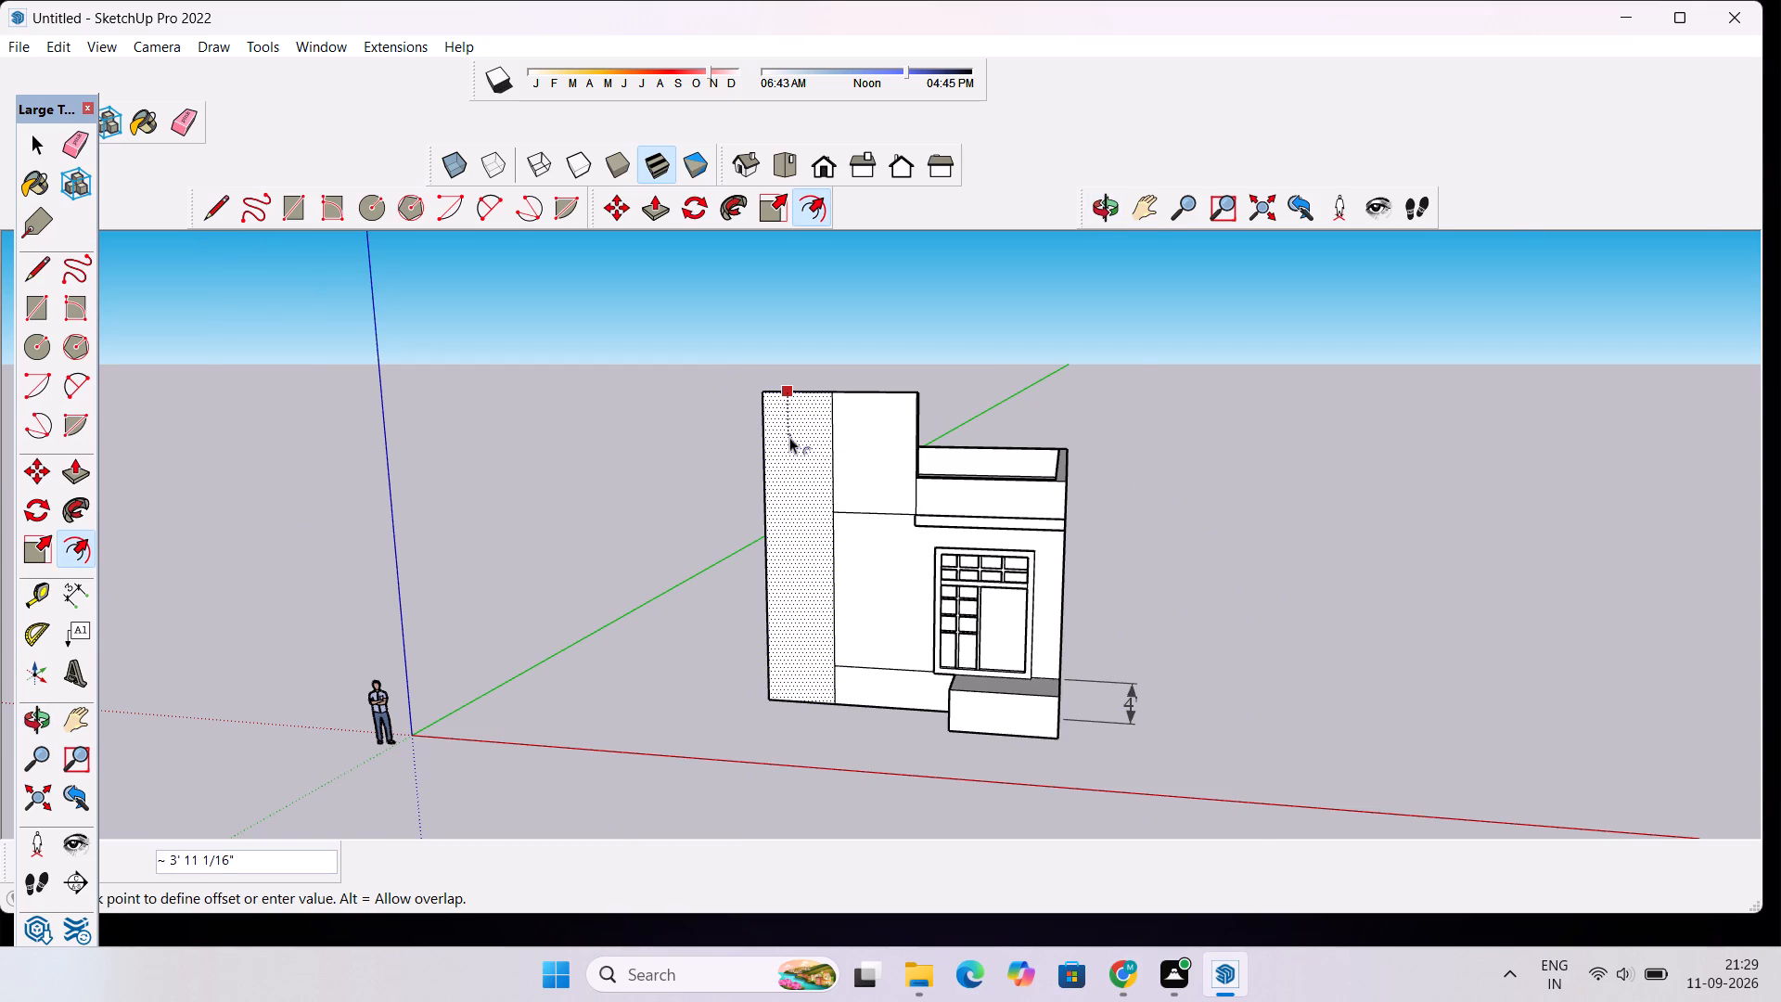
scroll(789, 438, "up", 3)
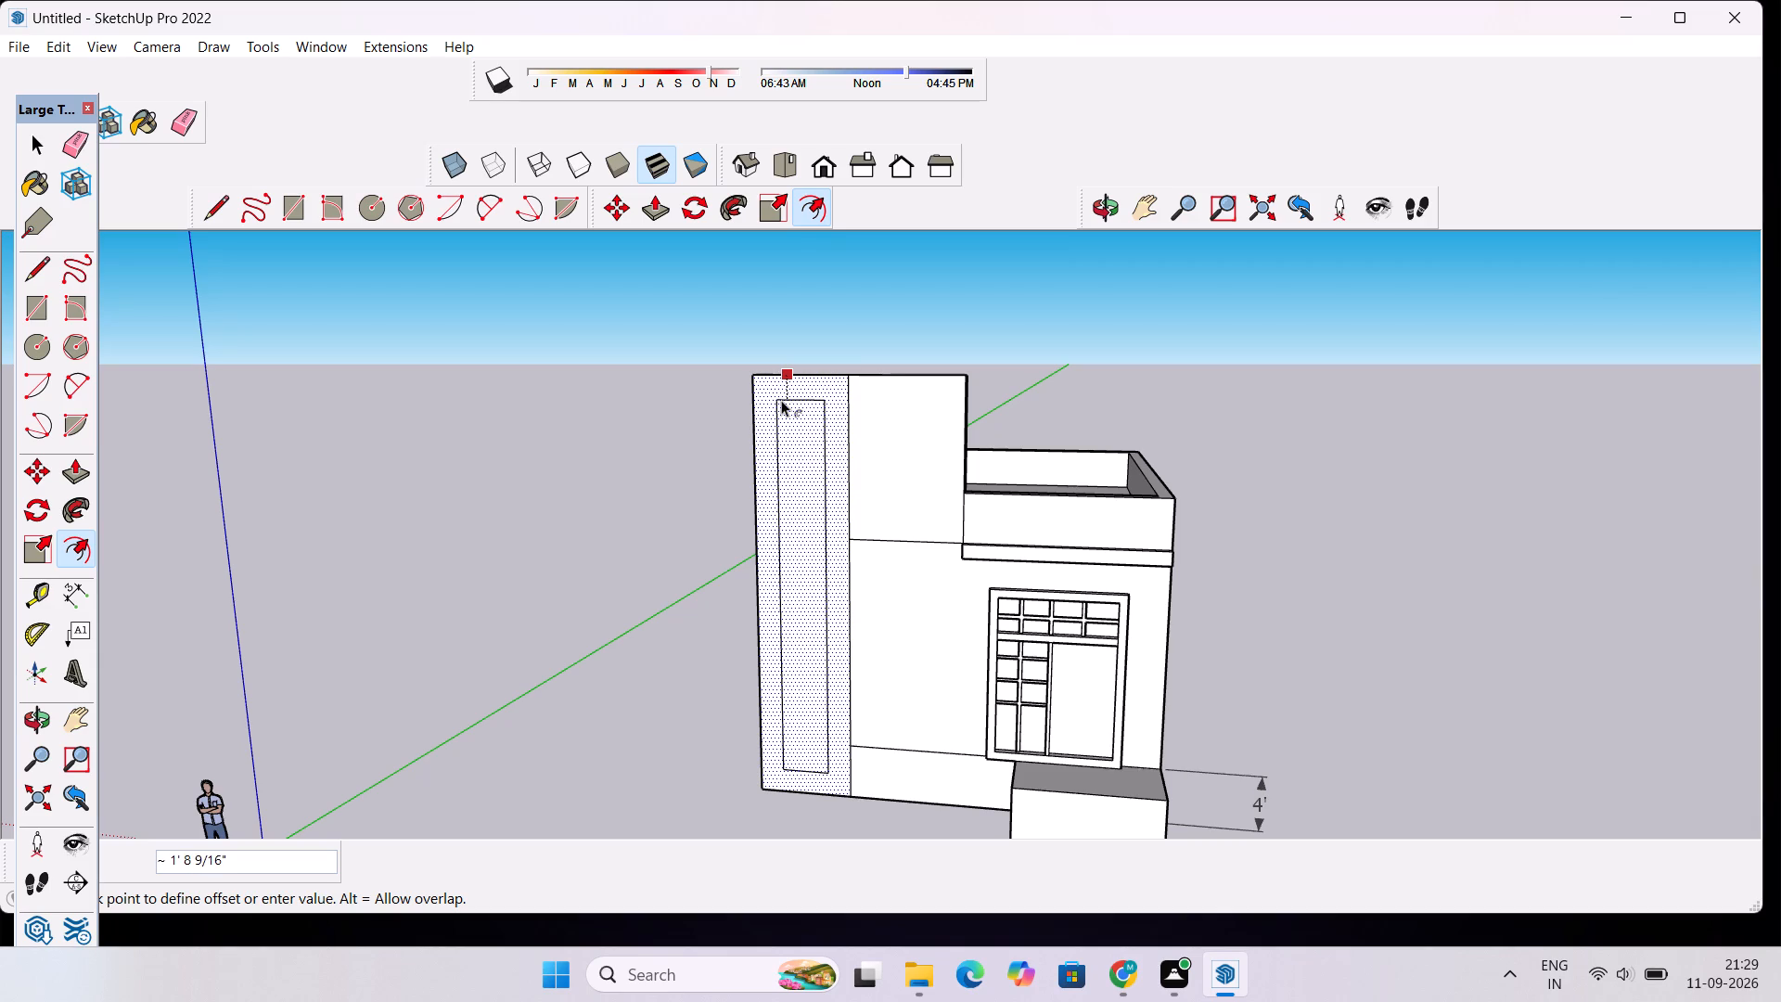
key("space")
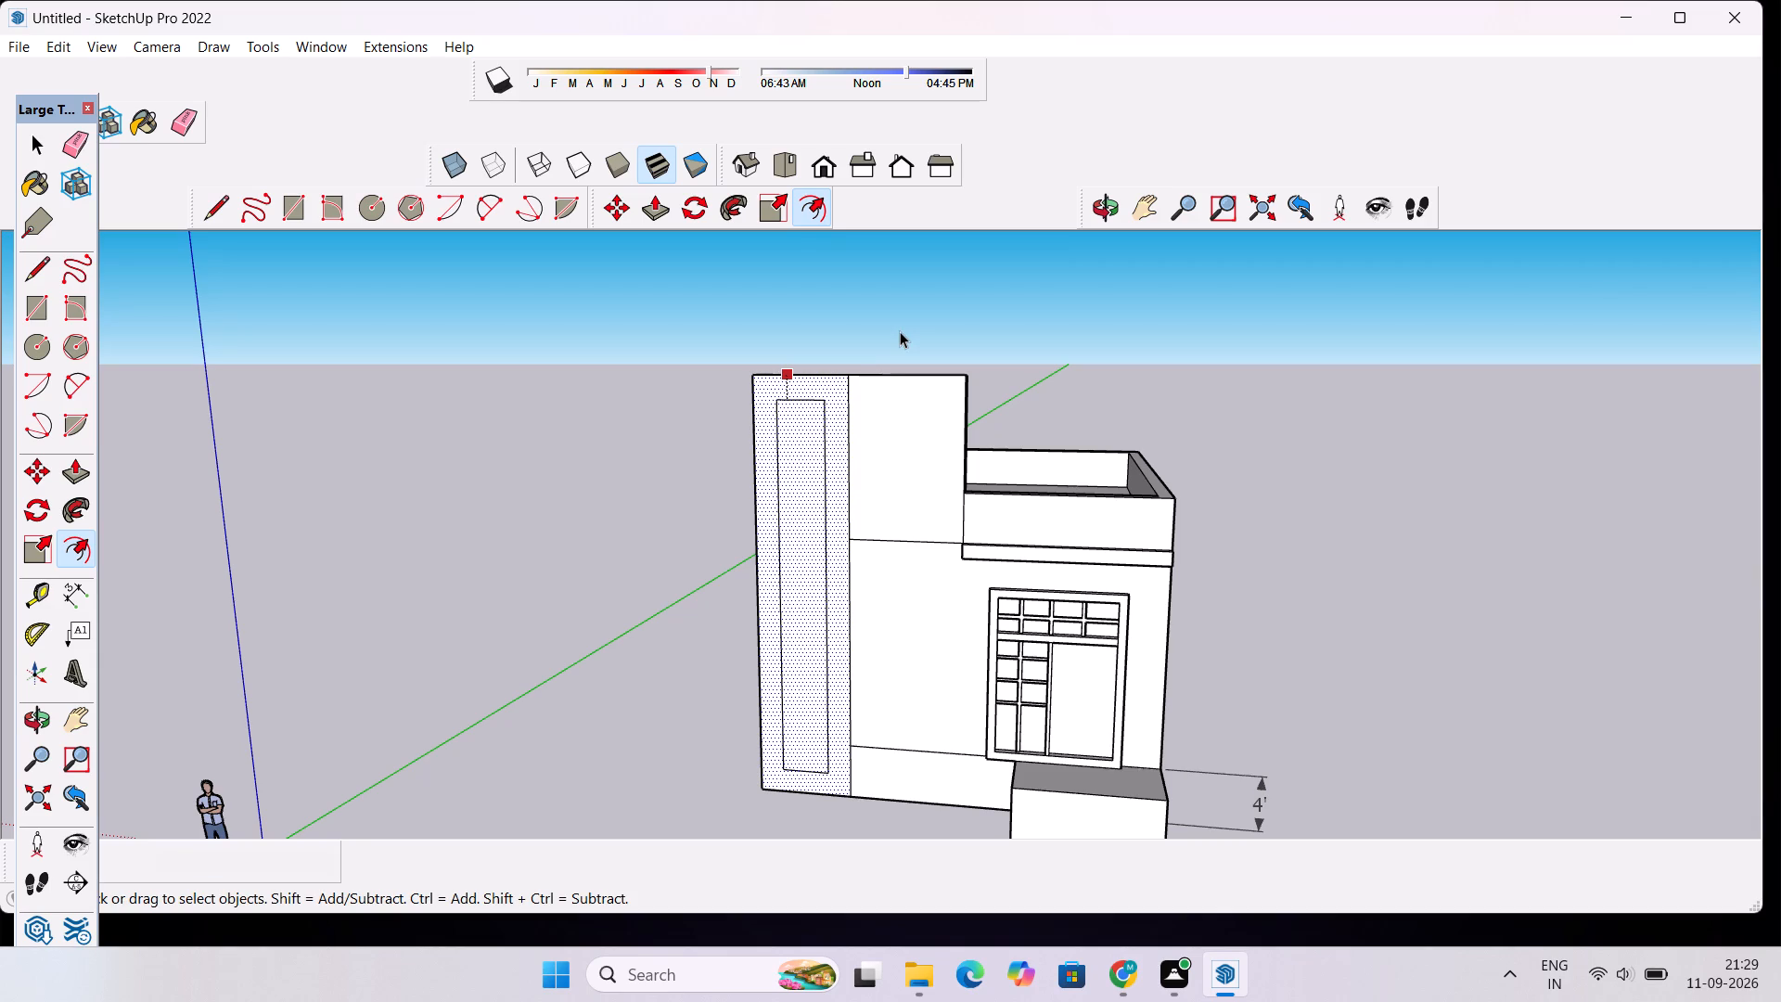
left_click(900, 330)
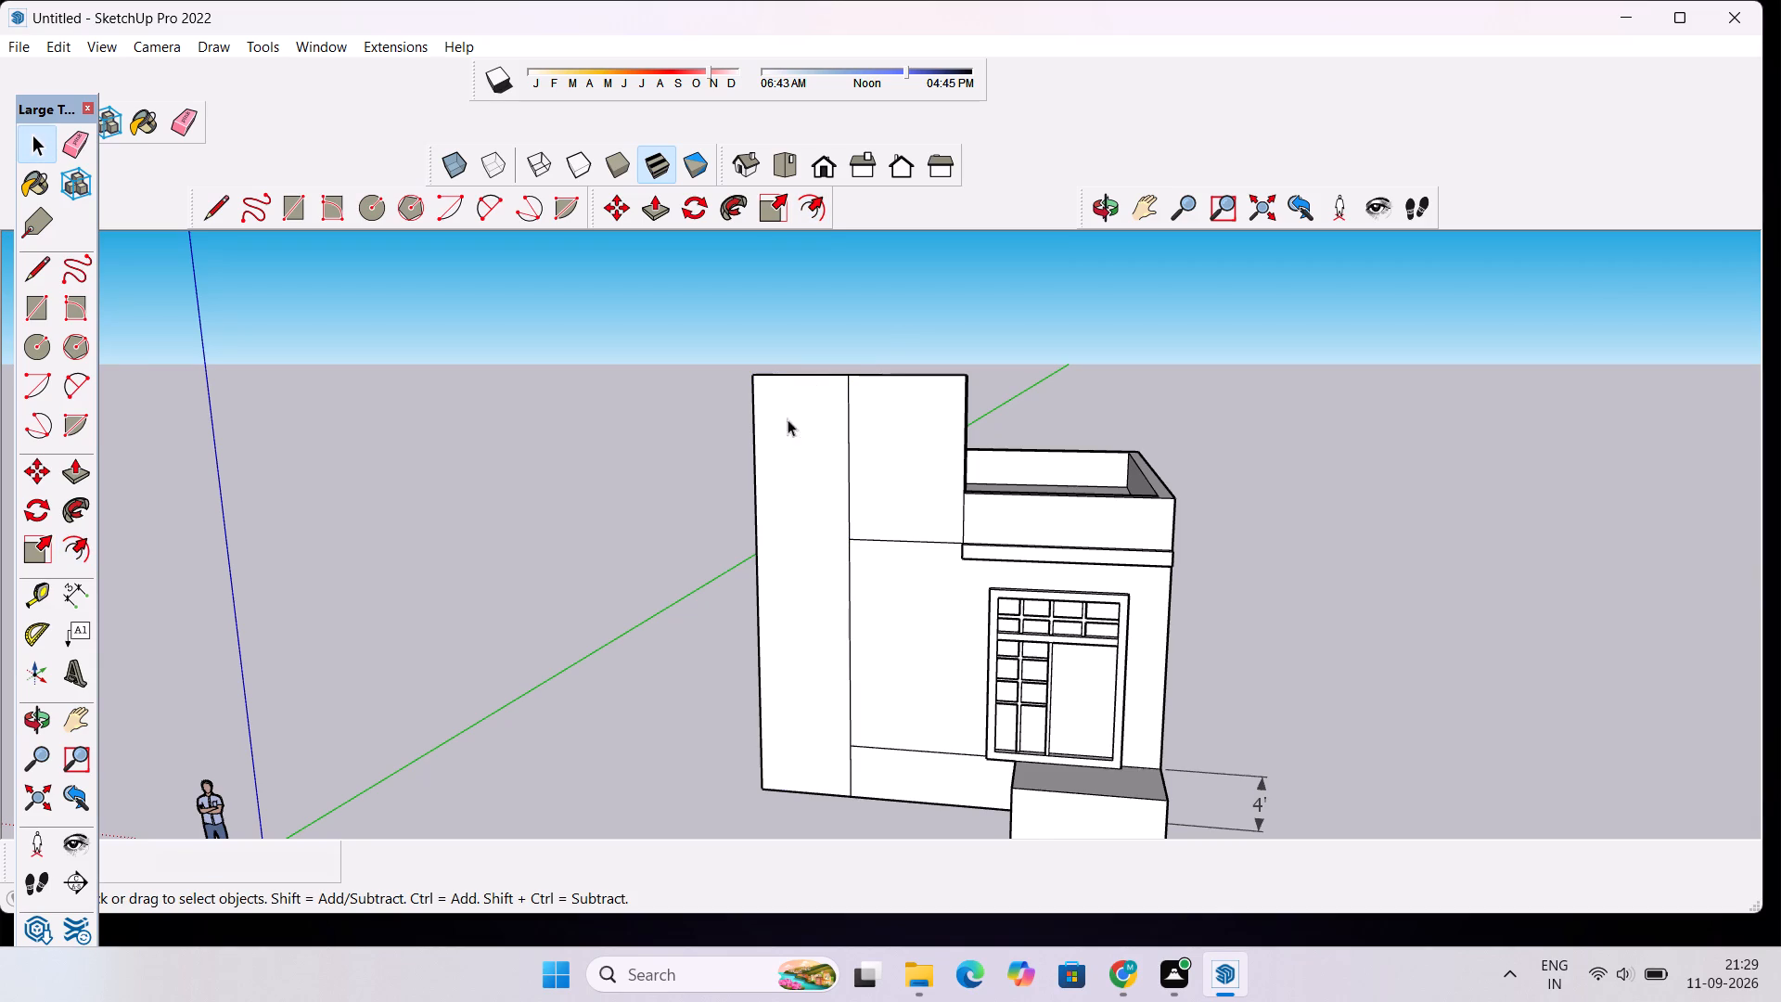
Offset the outline of the tall left front strip inward by about 1' 9".
scroll(783, 435, "up", 2)
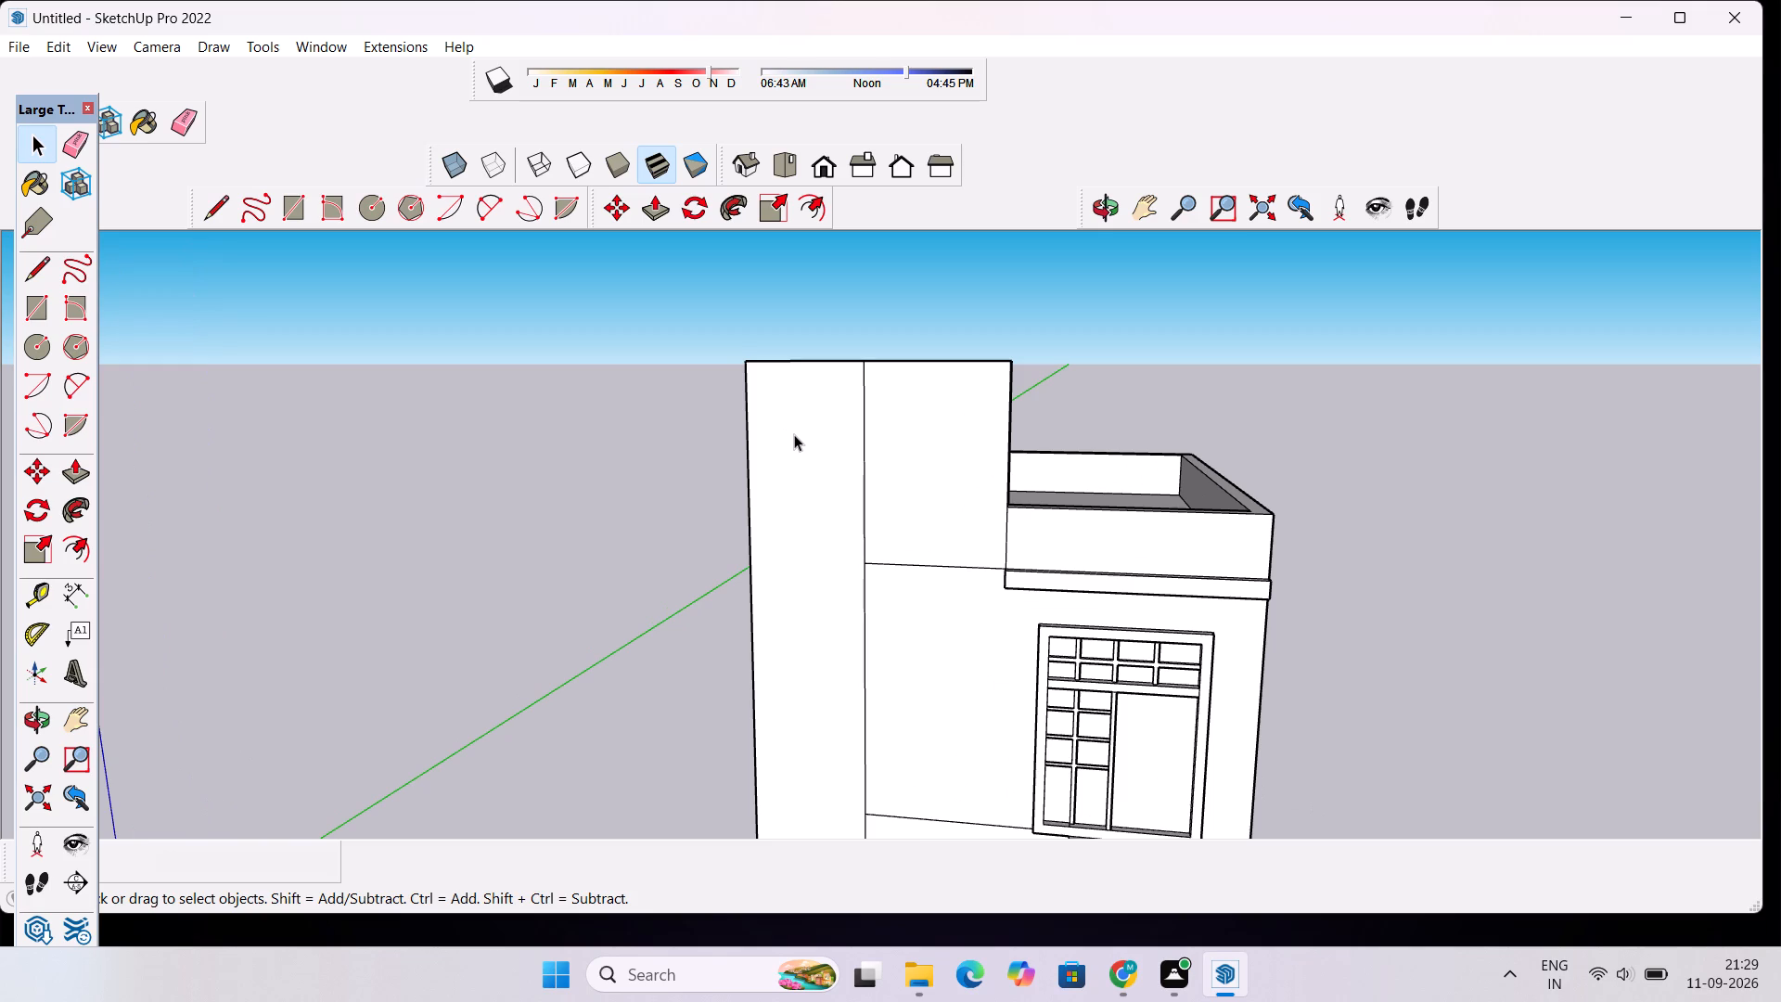
scroll(843, 456, "down", 2)
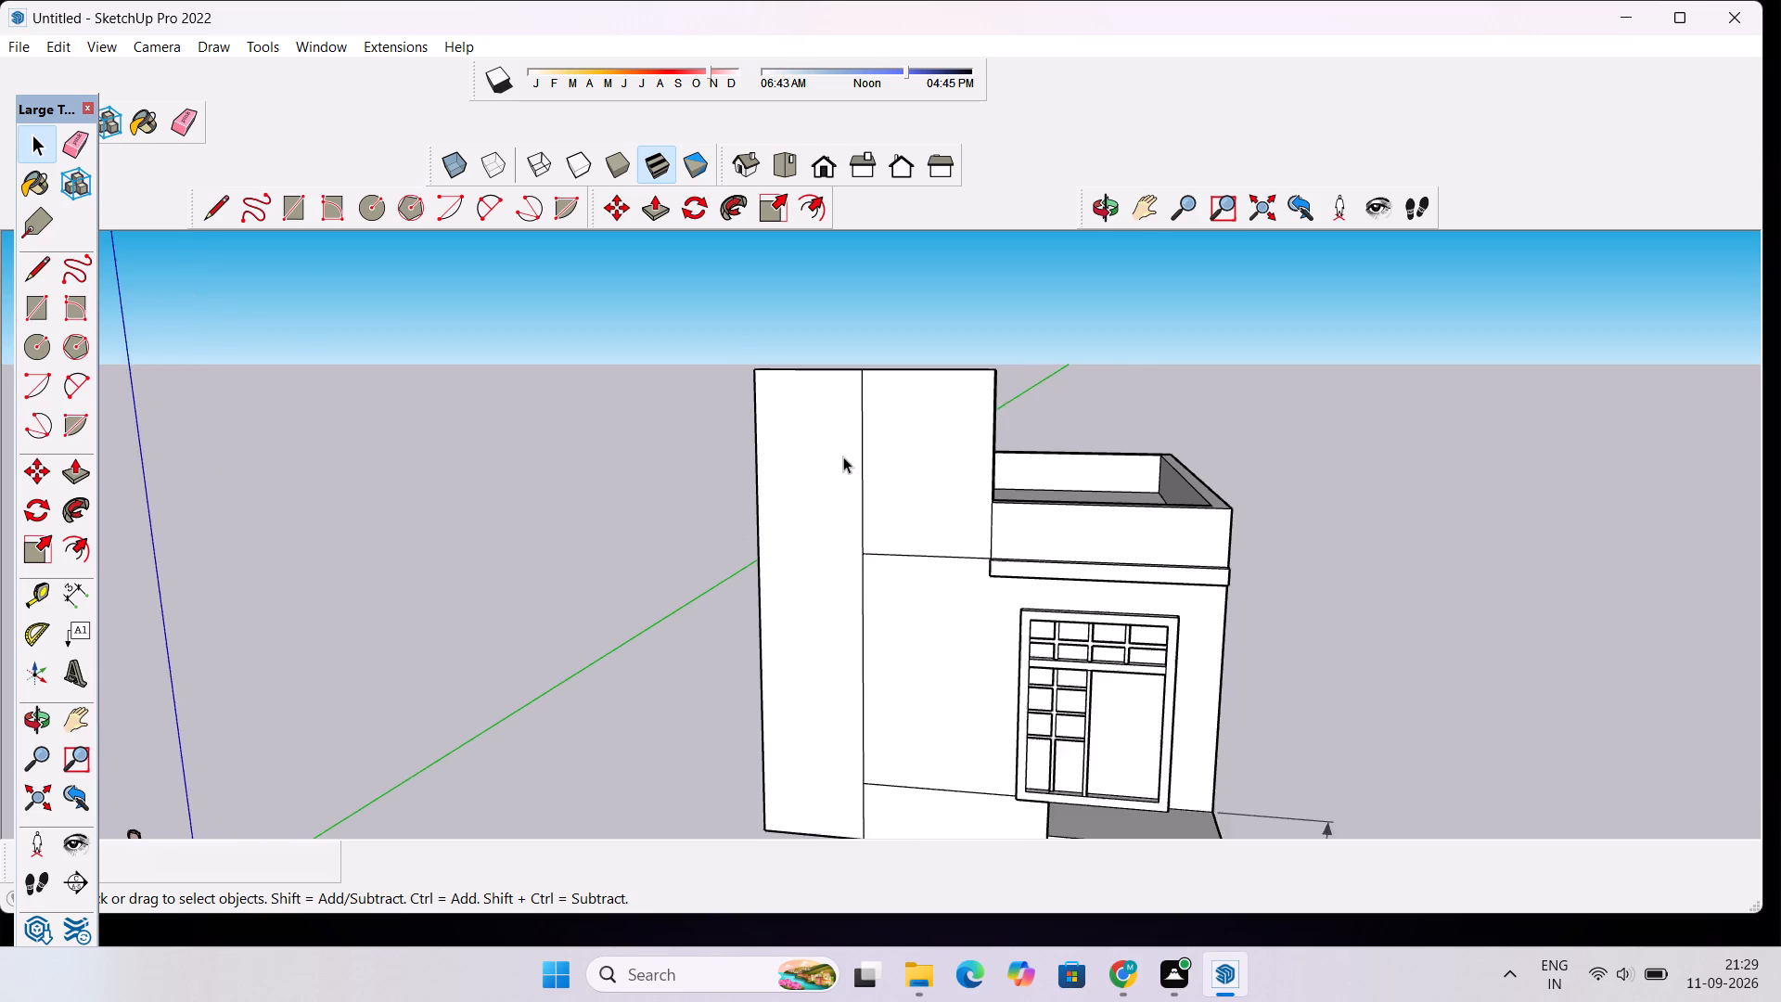
scroll(843, 456, "down", 2)
type("of")
left_click(811, 398)
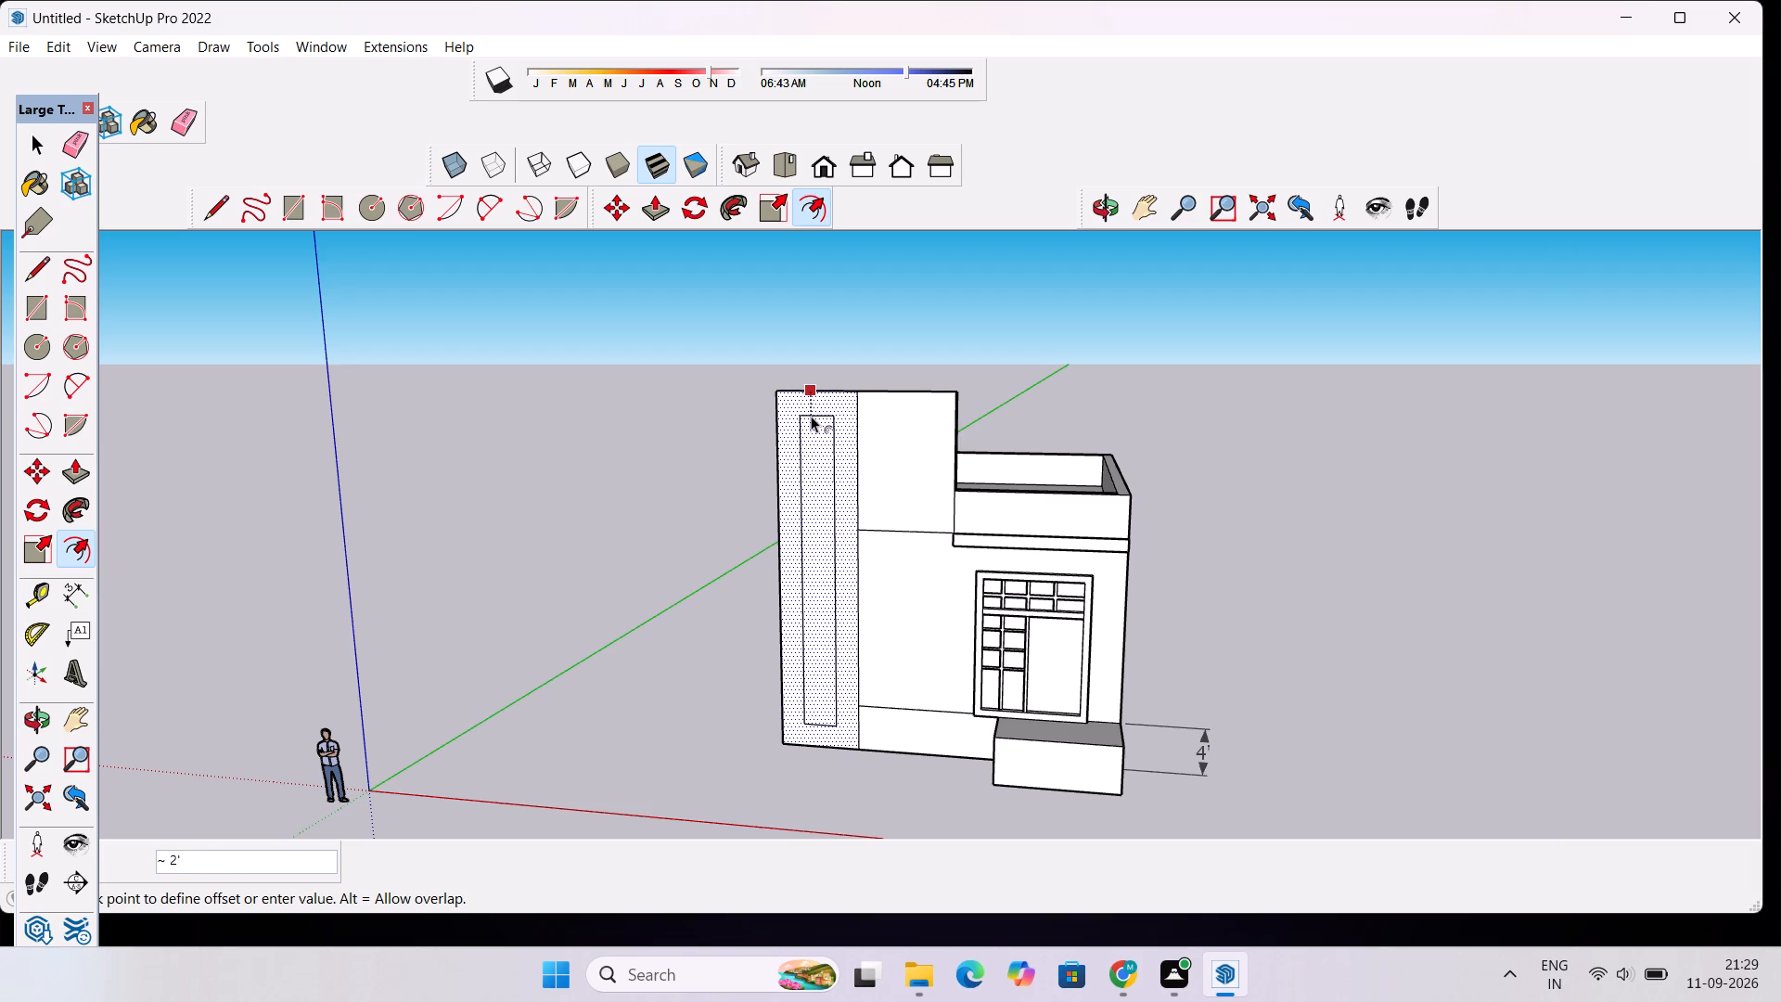
left_click(811, 413)
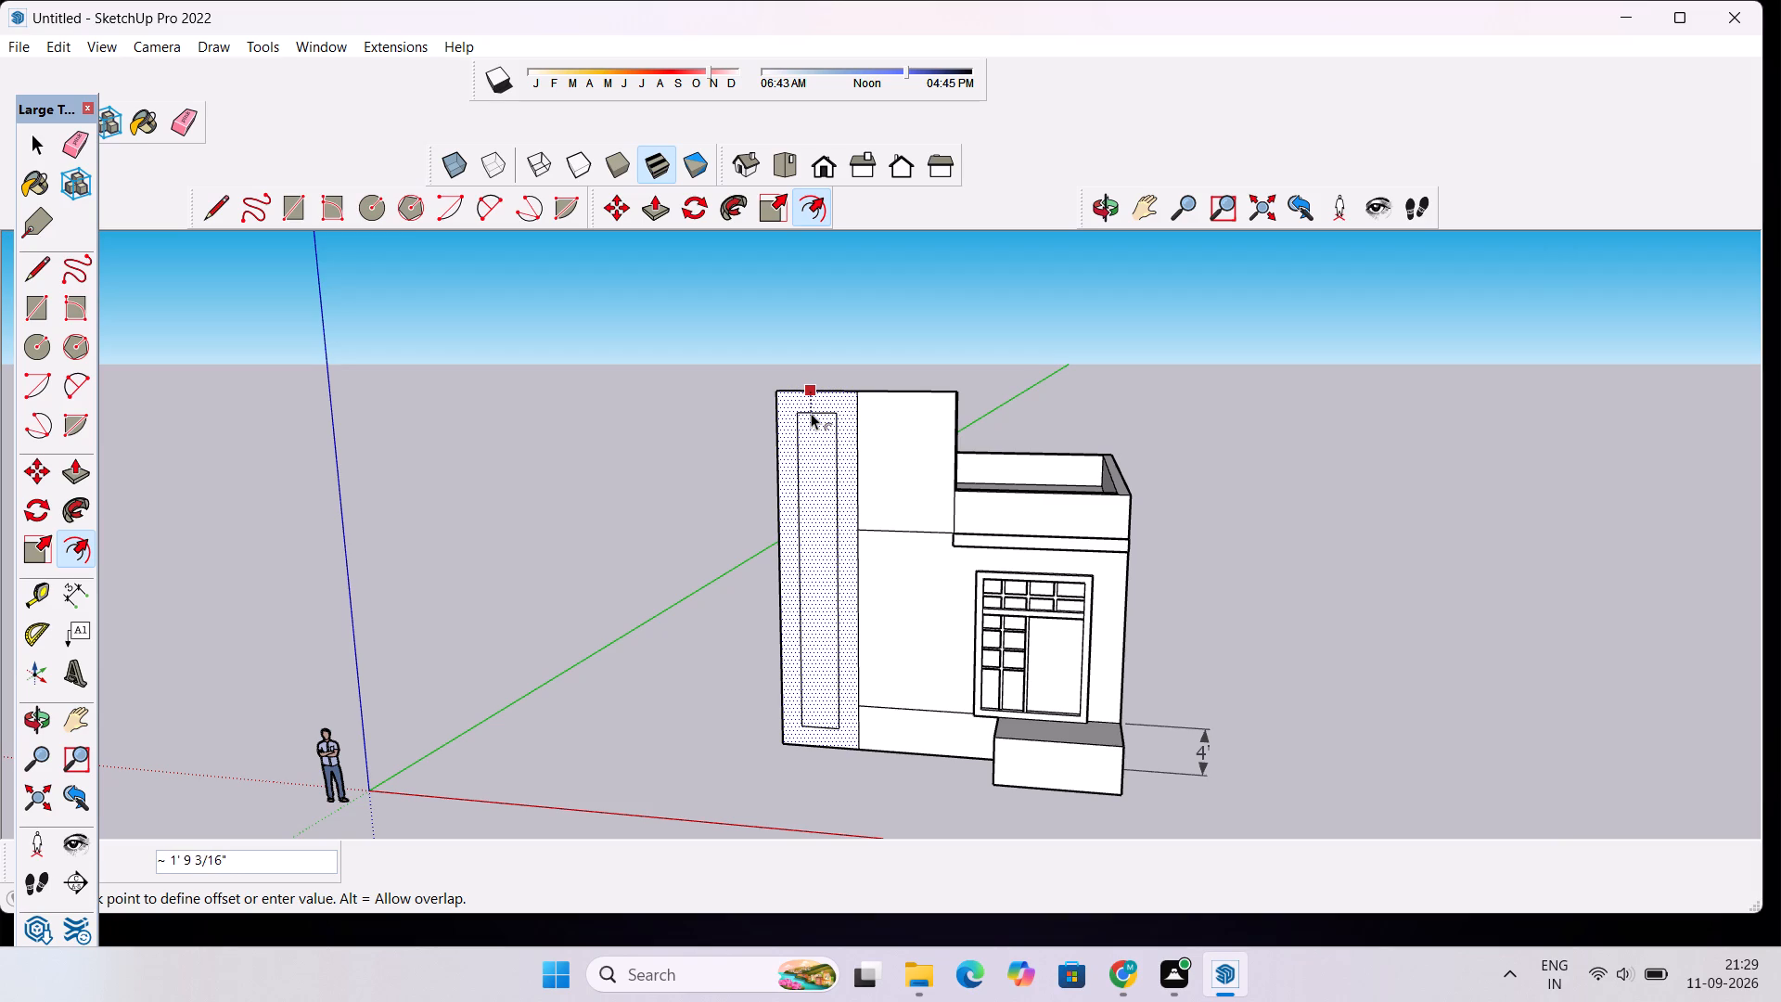
scroll(800, 525, "up", 4)
scroll(828, 606, "down", 2)
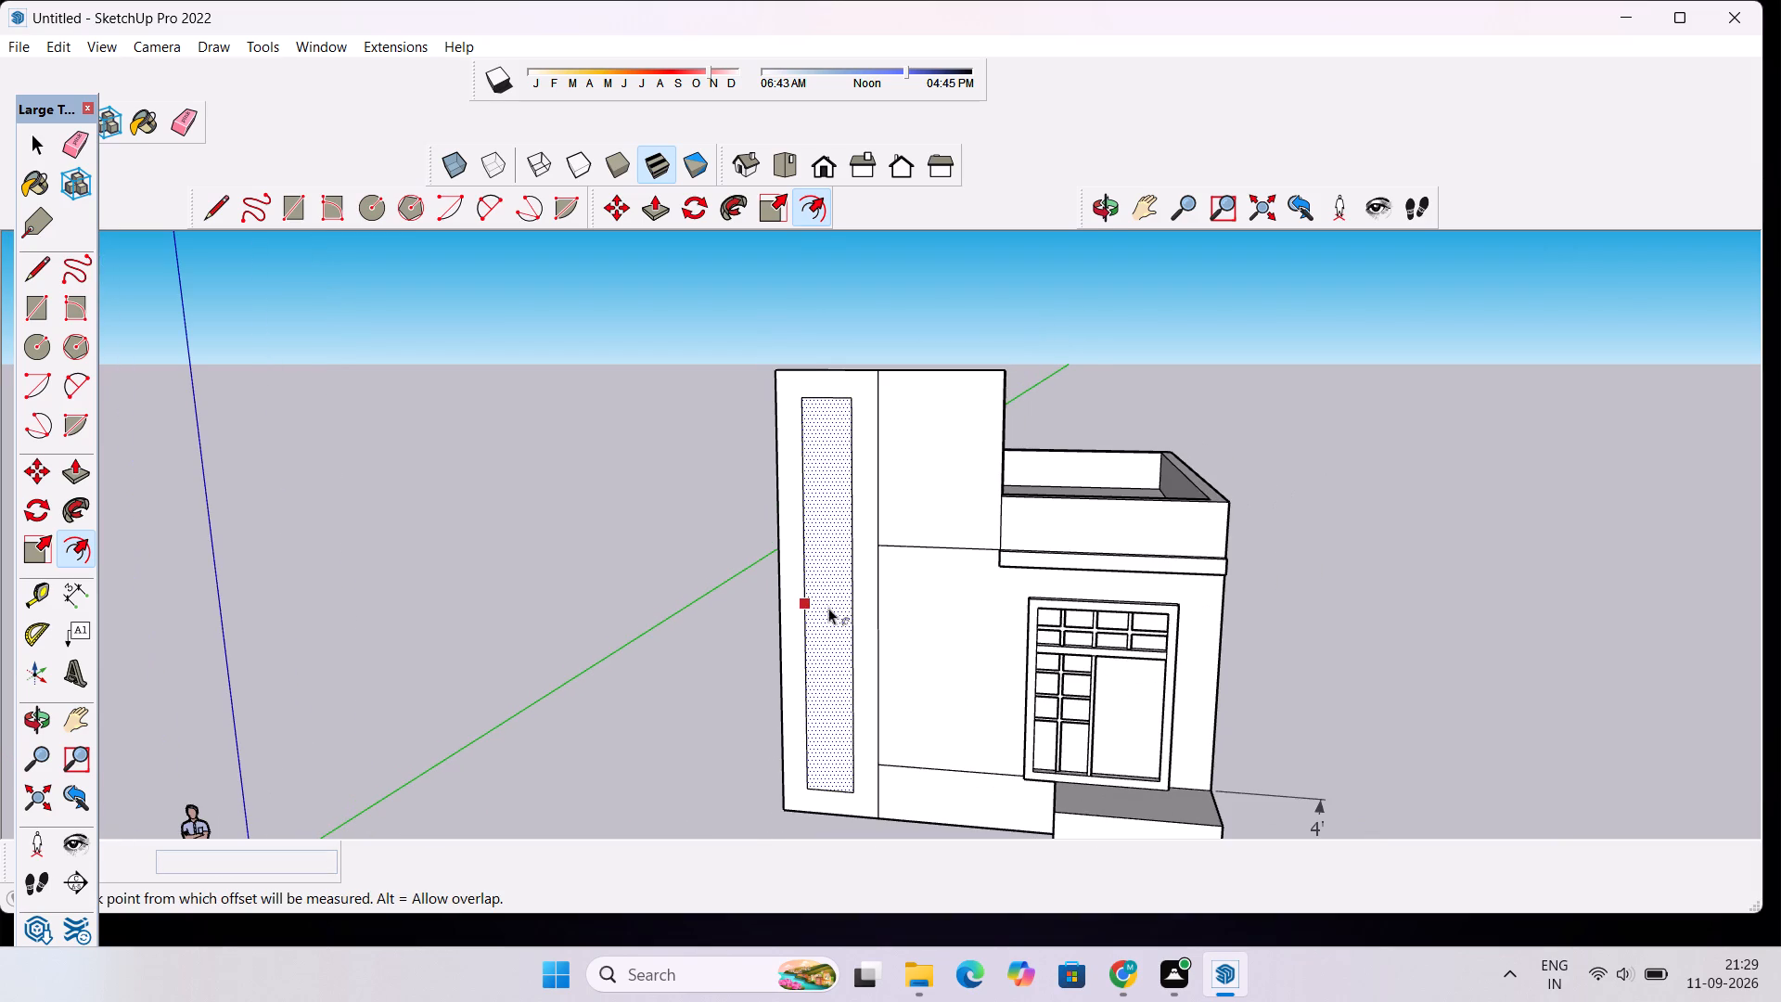
Draw a horizontal line across the inset panel of the tall strip, slightly below its mid-height, dividing it in two.
key("l")
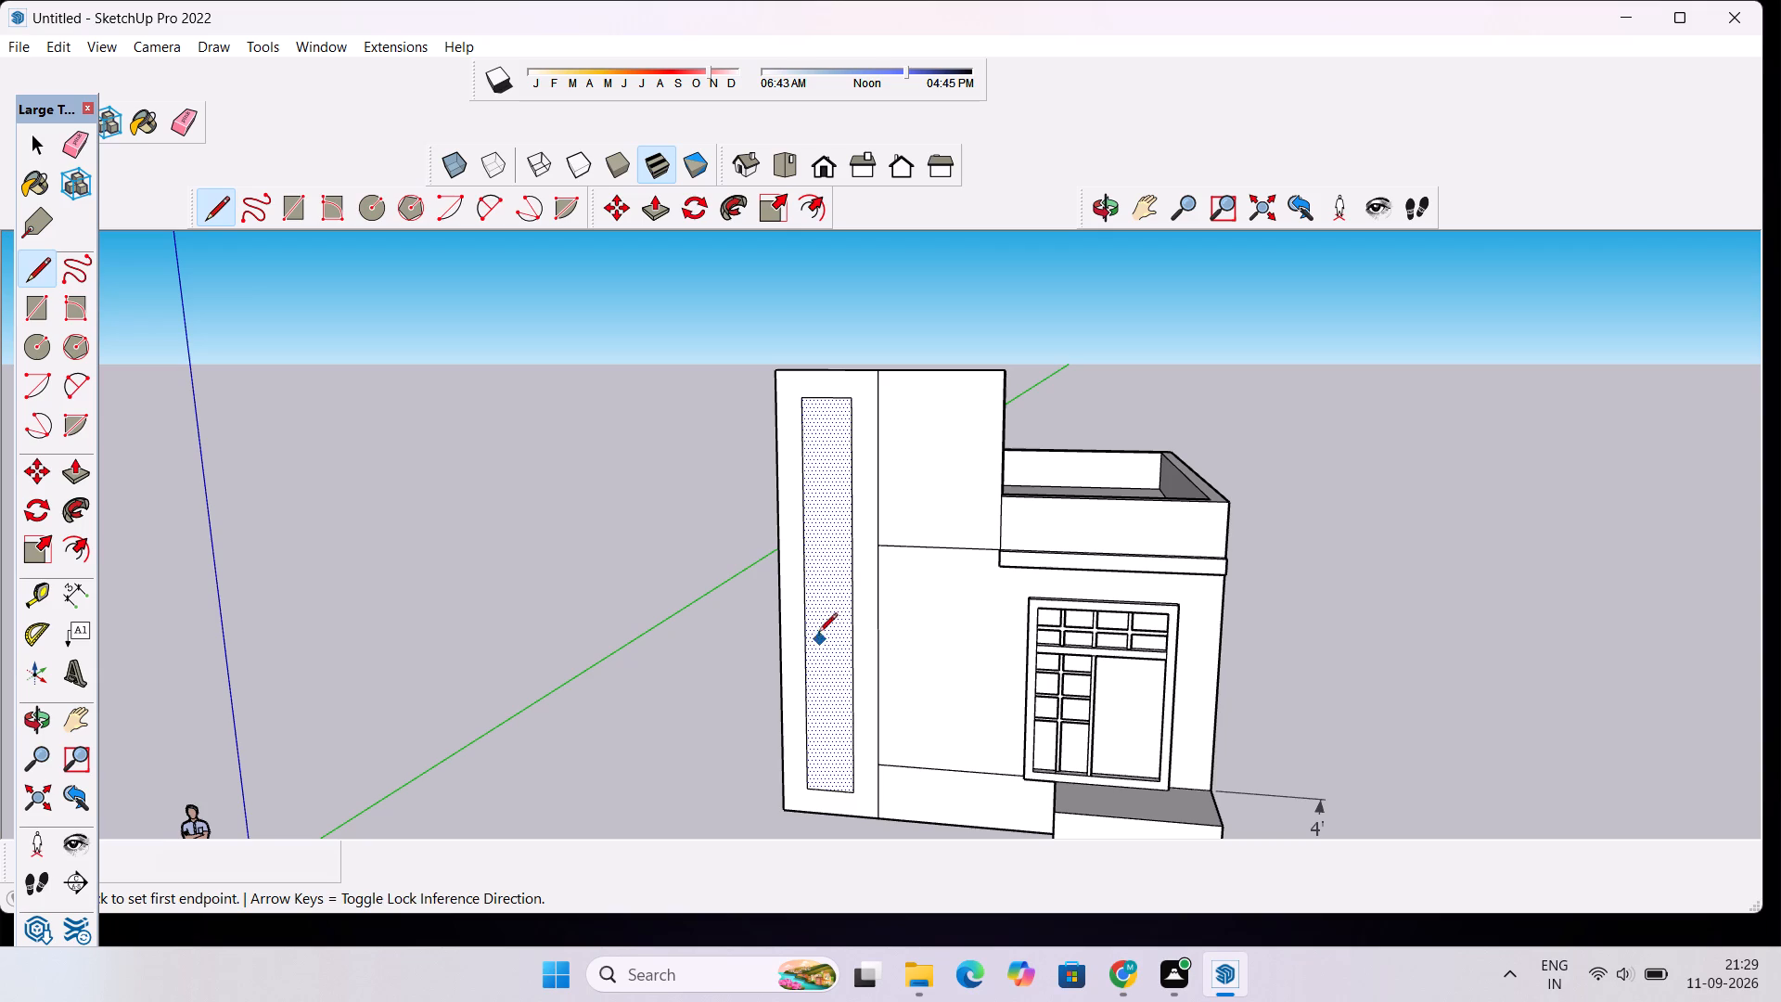
scroll(805, 643, "up", 1)
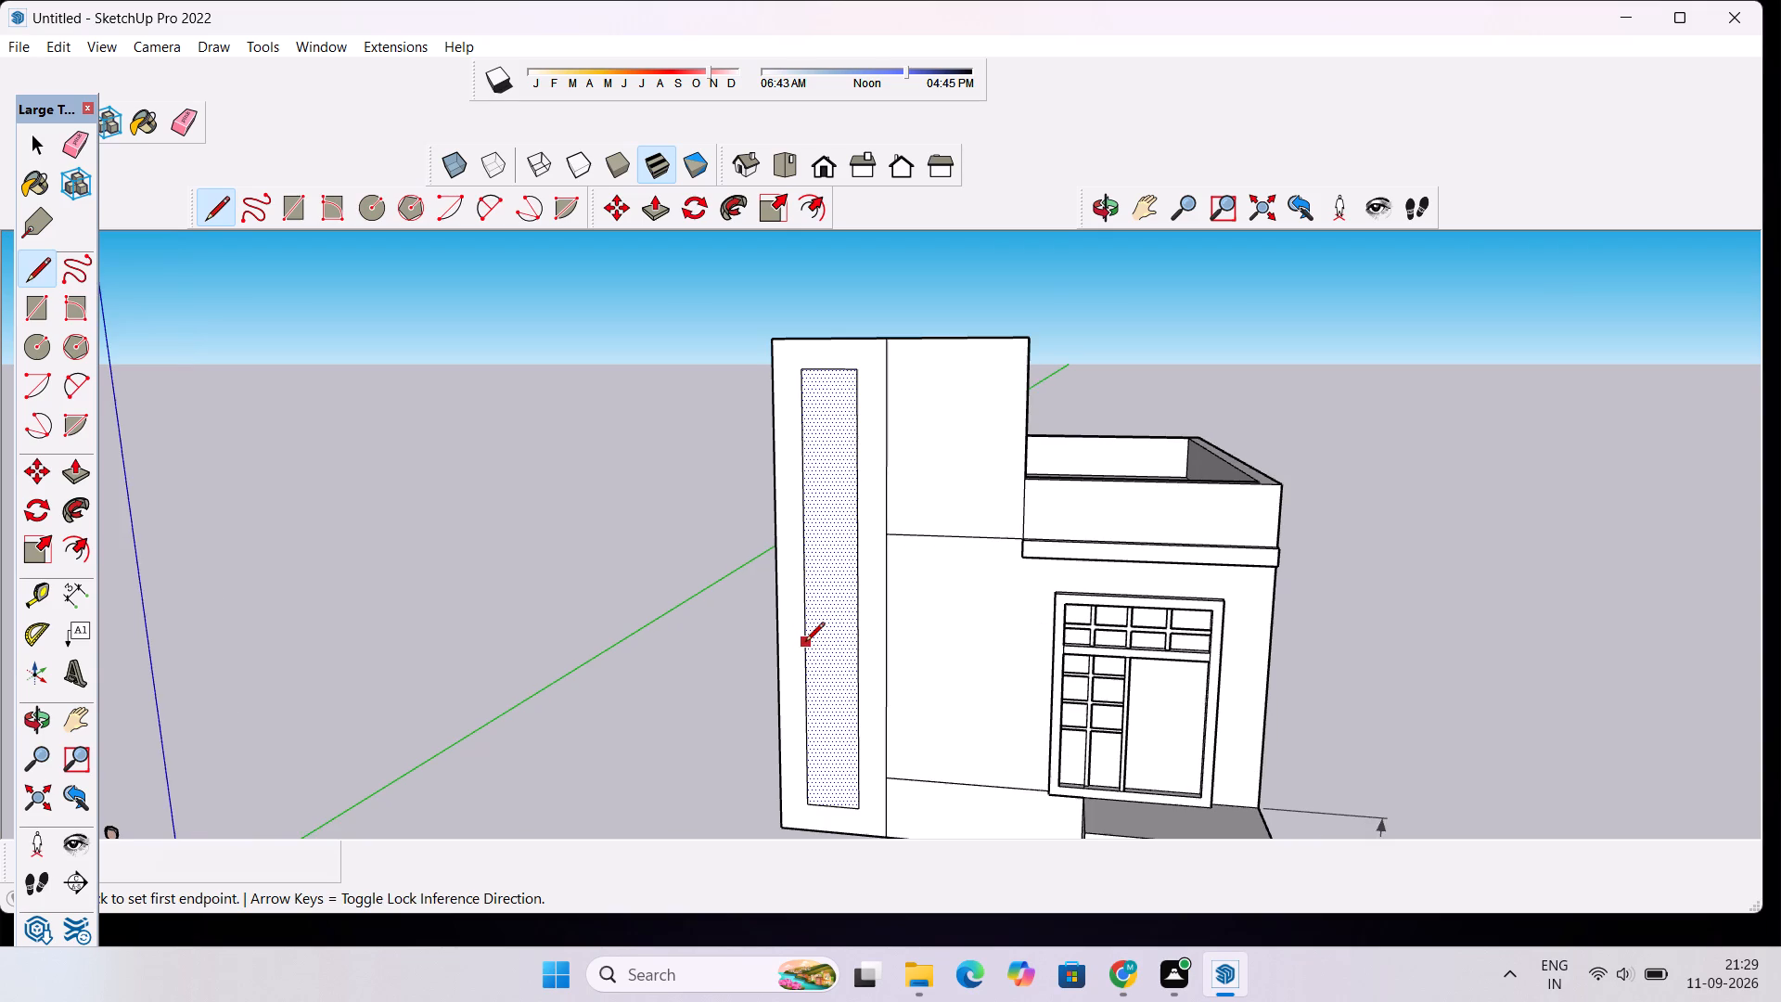
scroll(805, 643, "up", 1)
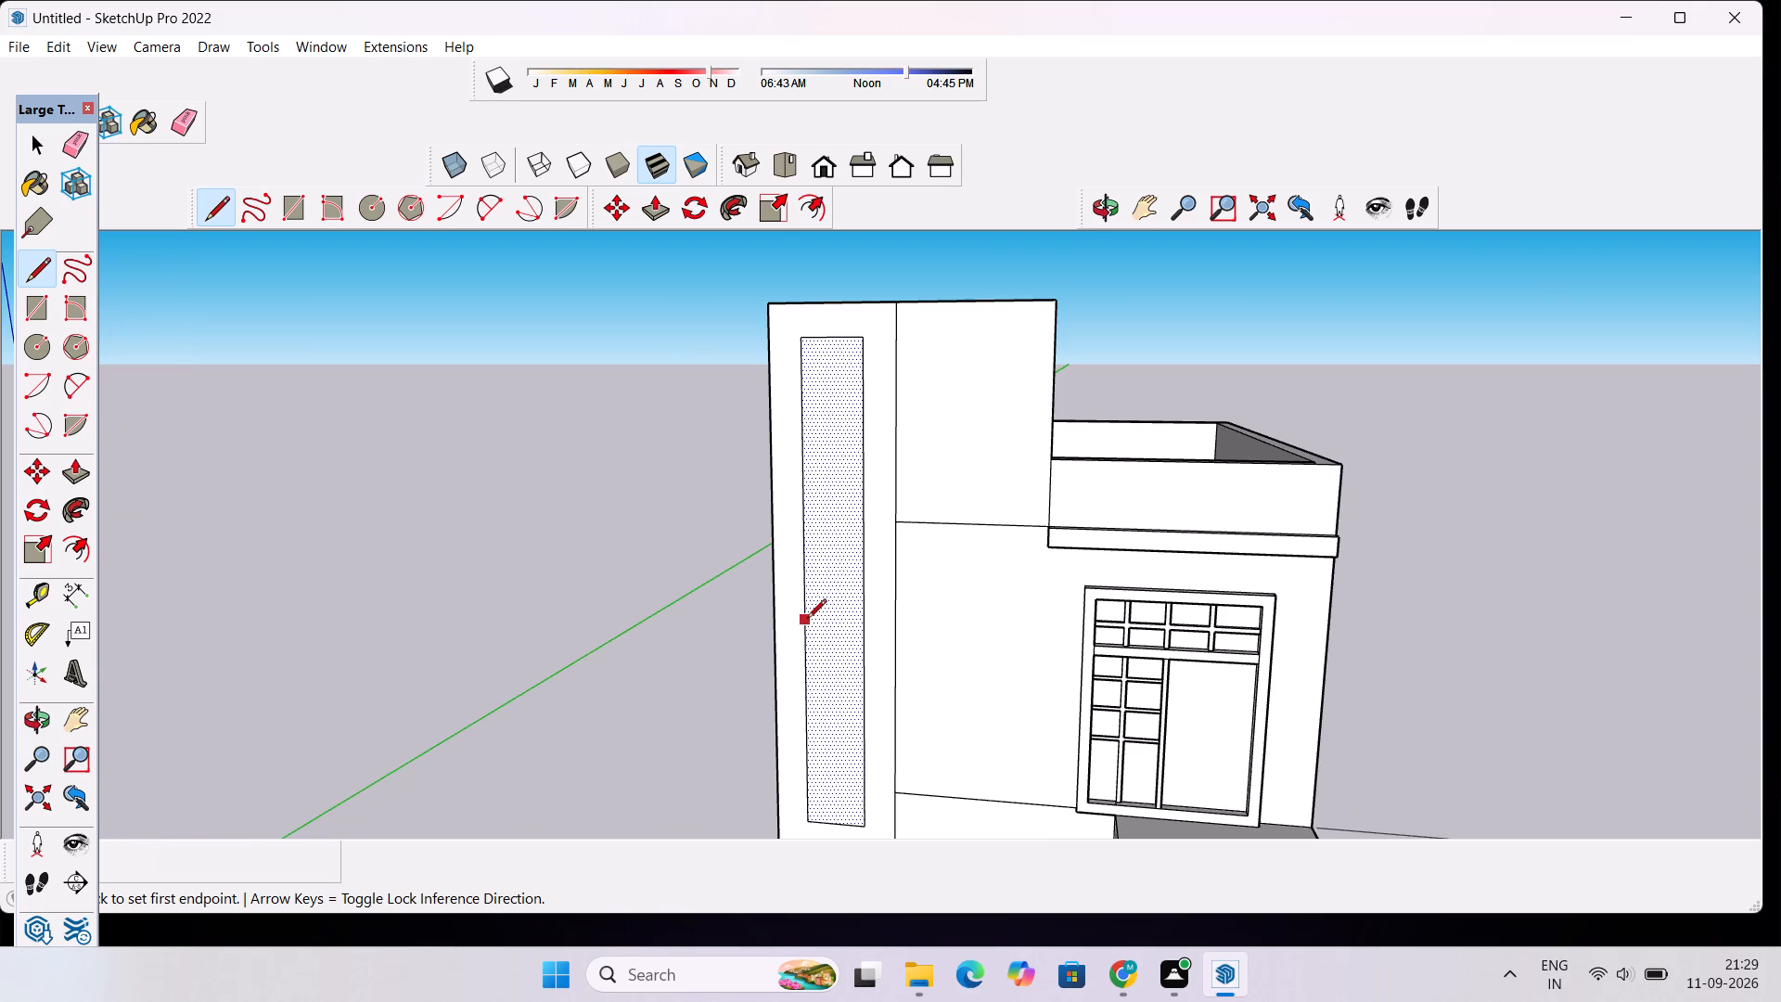
left_click(807, 620)
left_click(867, 620)
key("space")
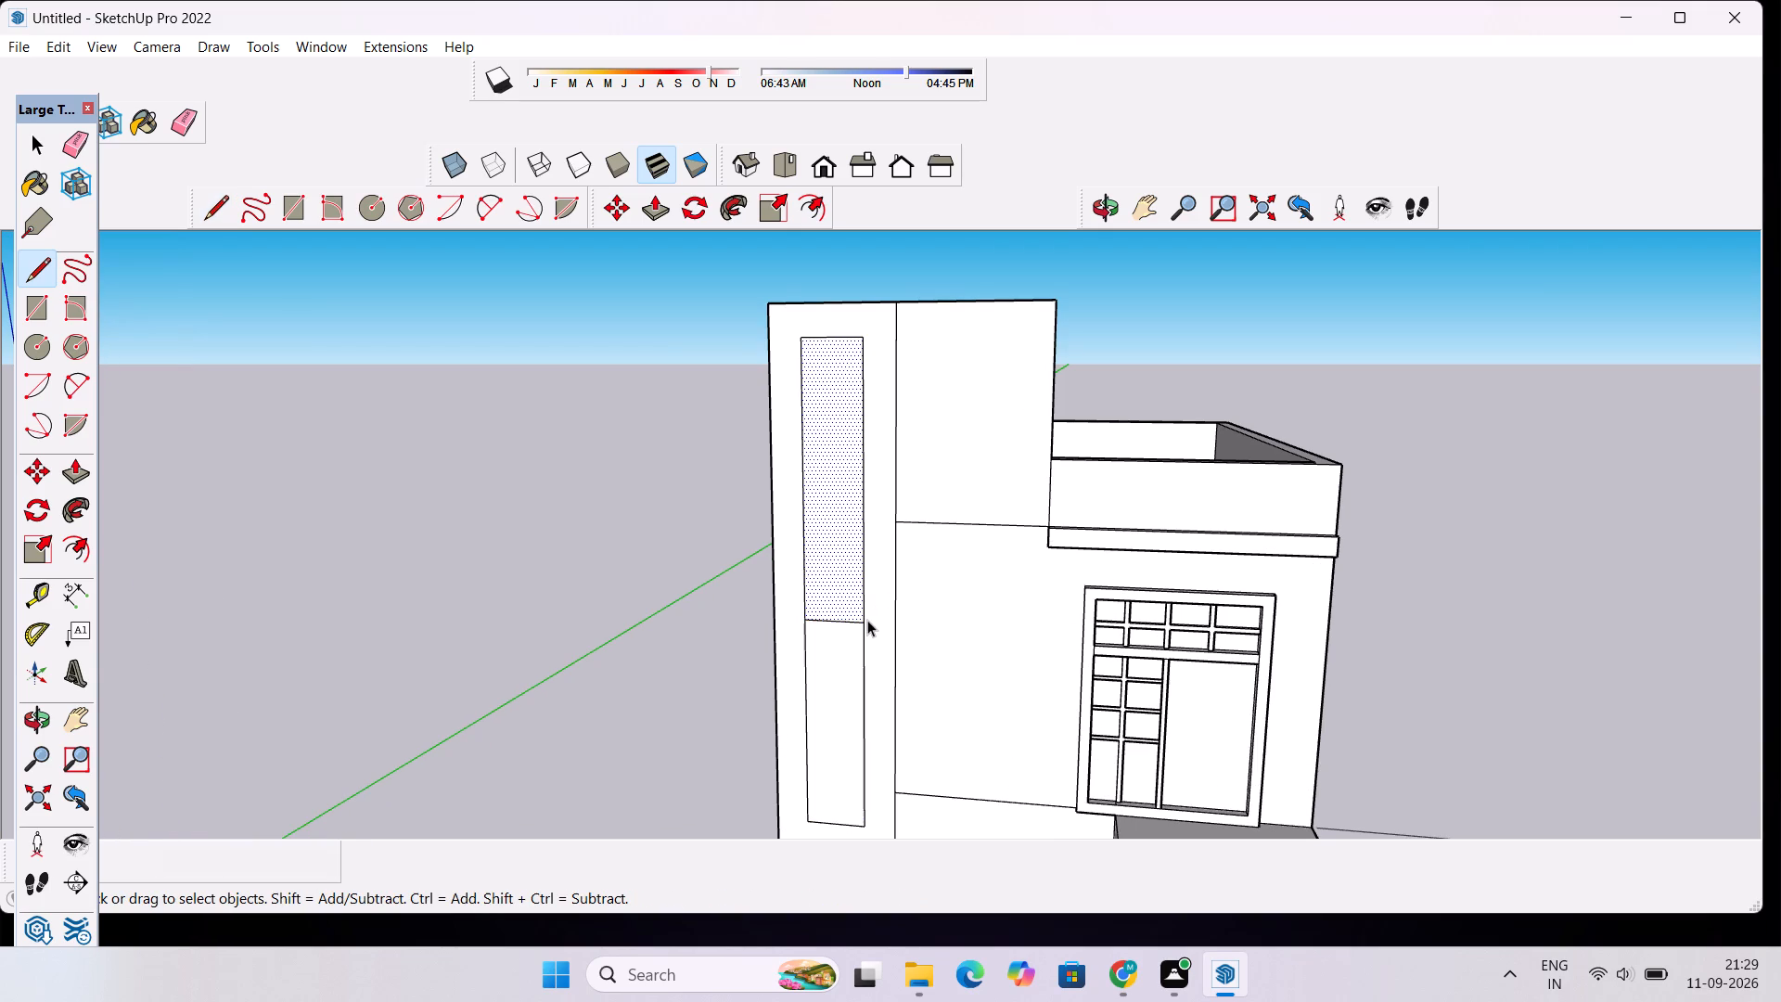
Offset the outline of the lower part of the inset panel inward by about 8 1/2".
key("o")
key("f")
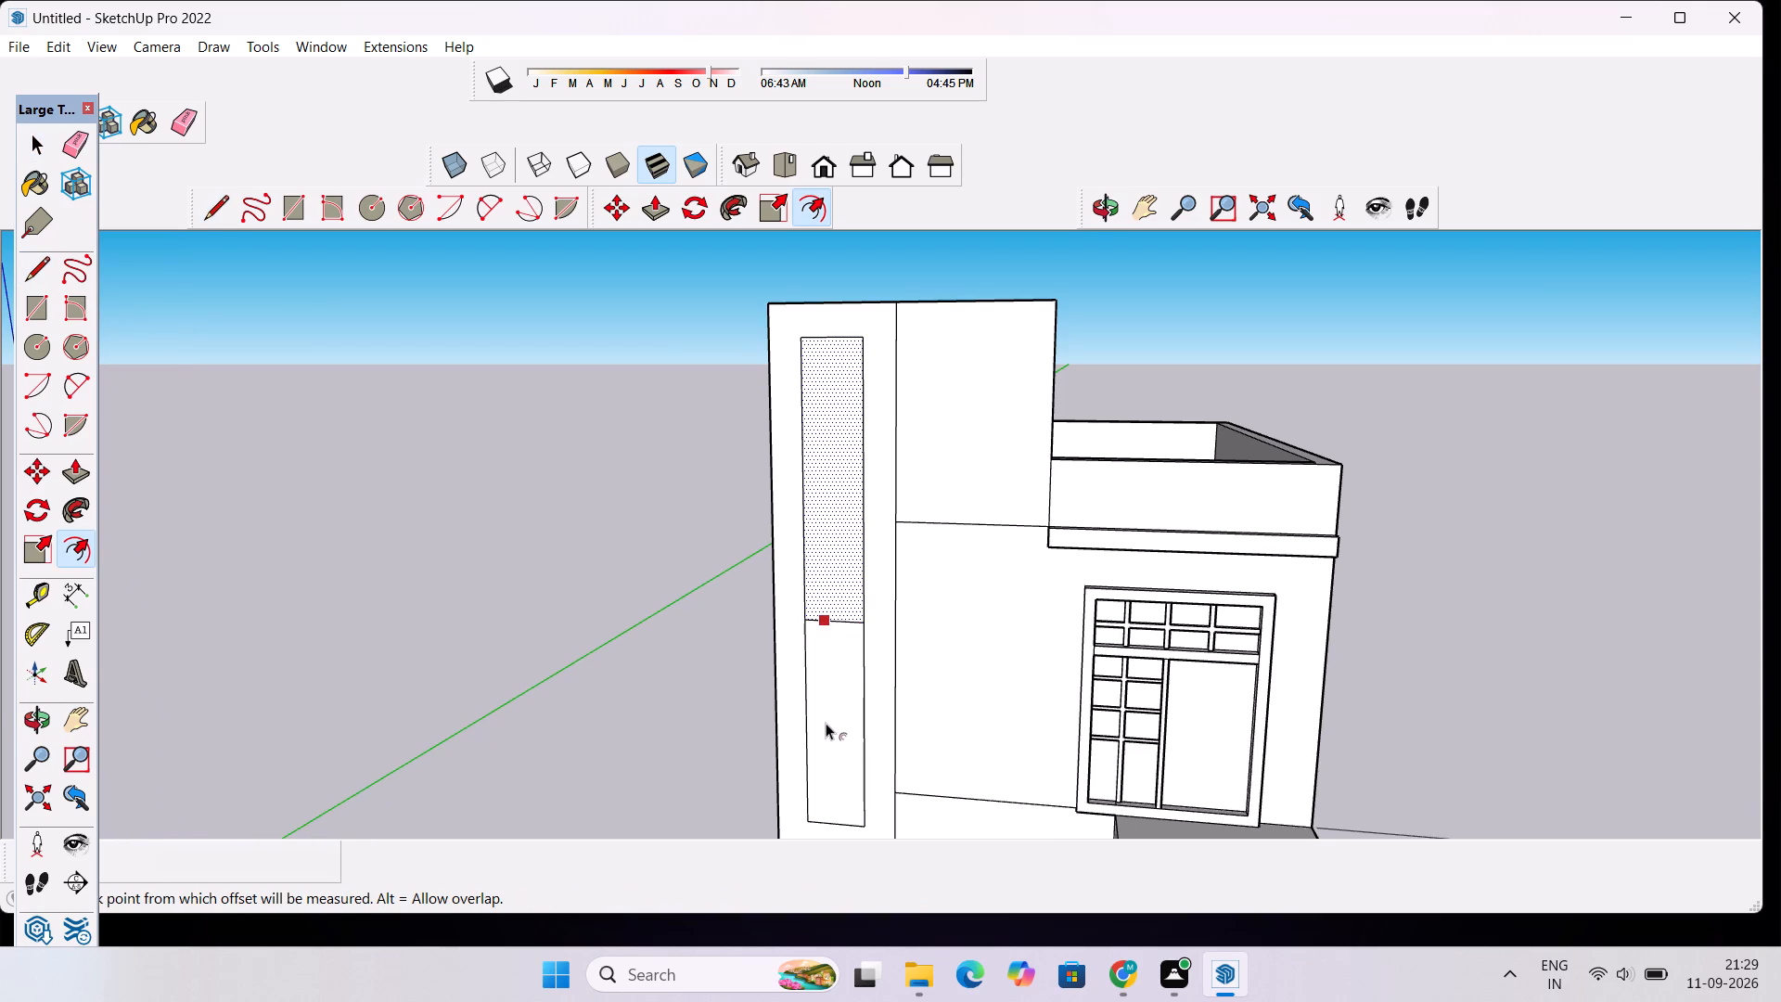
key("space")
left_click(834, 708)
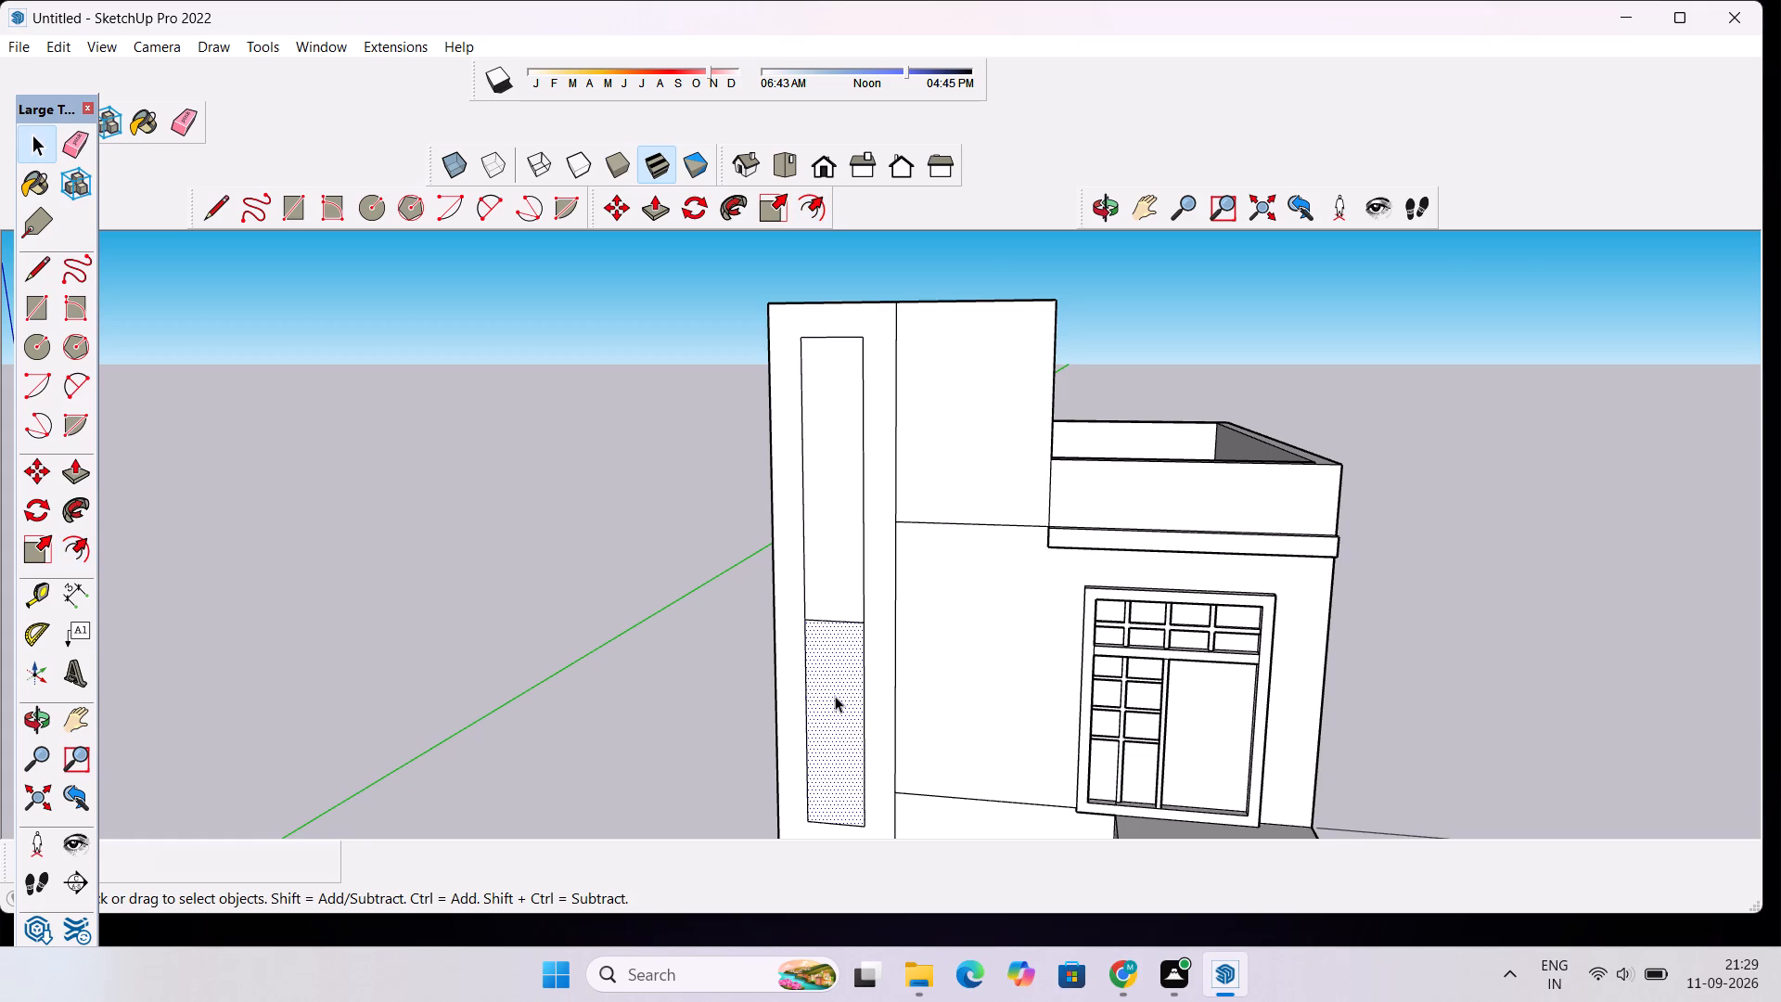
key("o")
key("f")
left_click(829, 631)
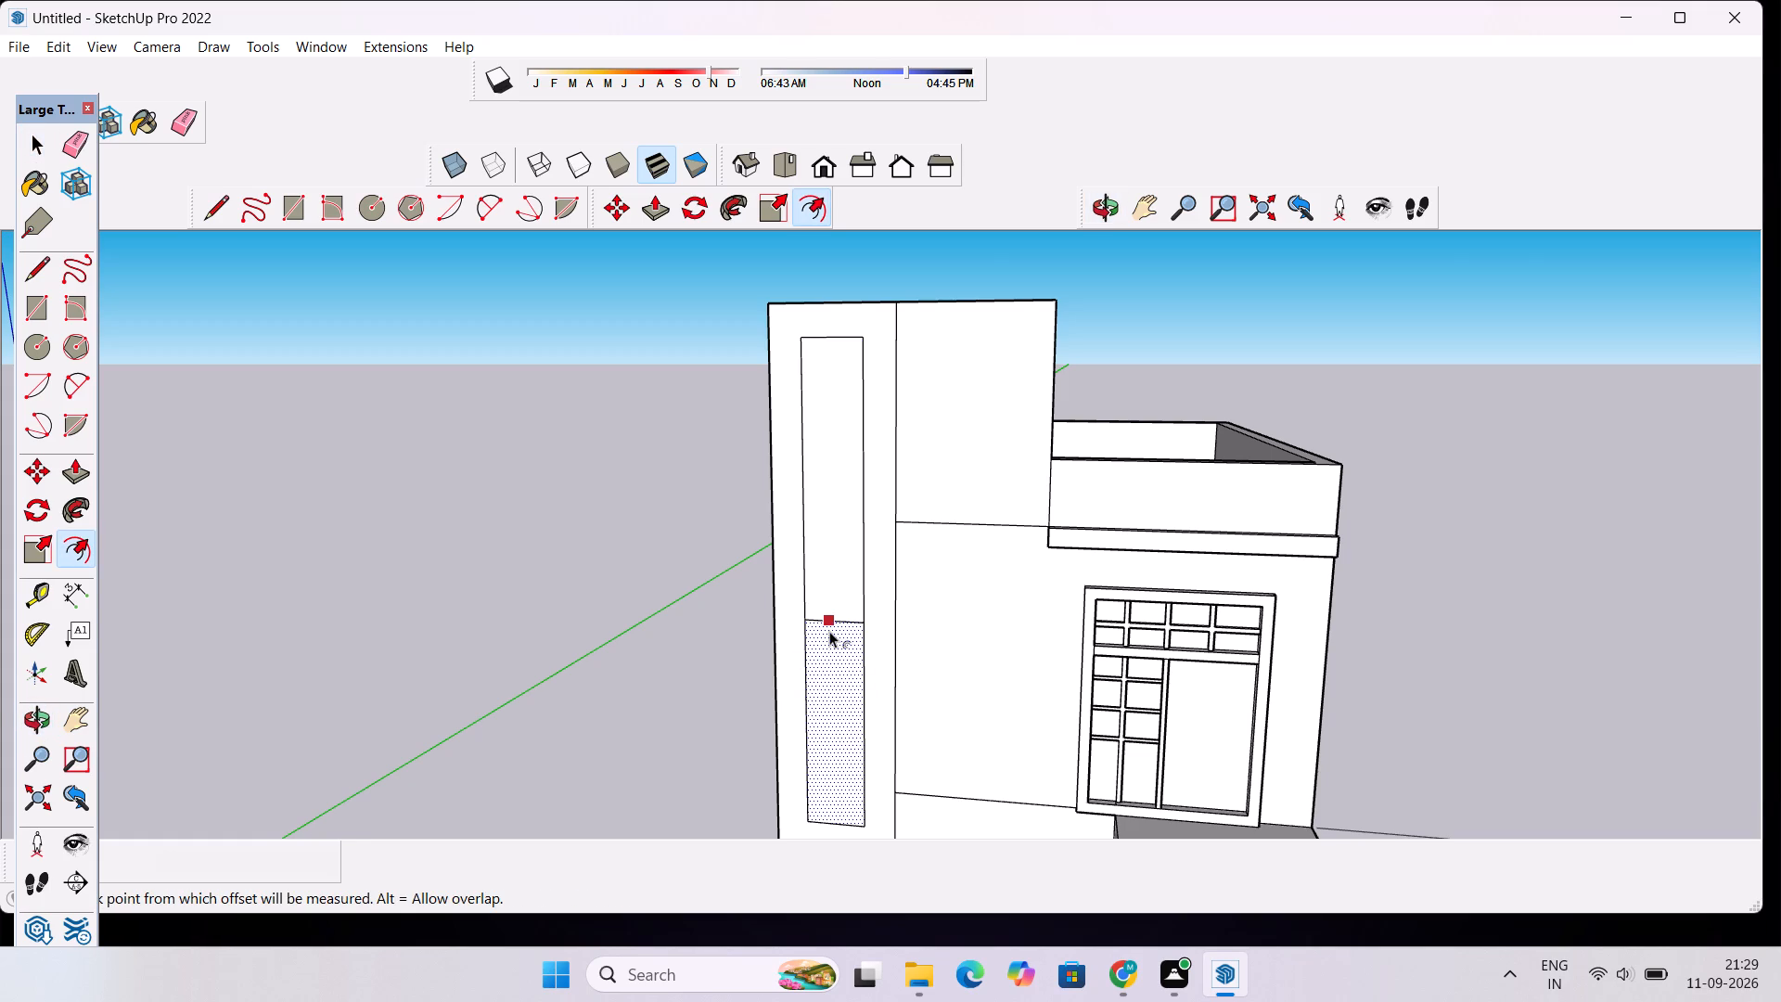
scroll(829, 640, "up", 3)
left_click(829, 631)
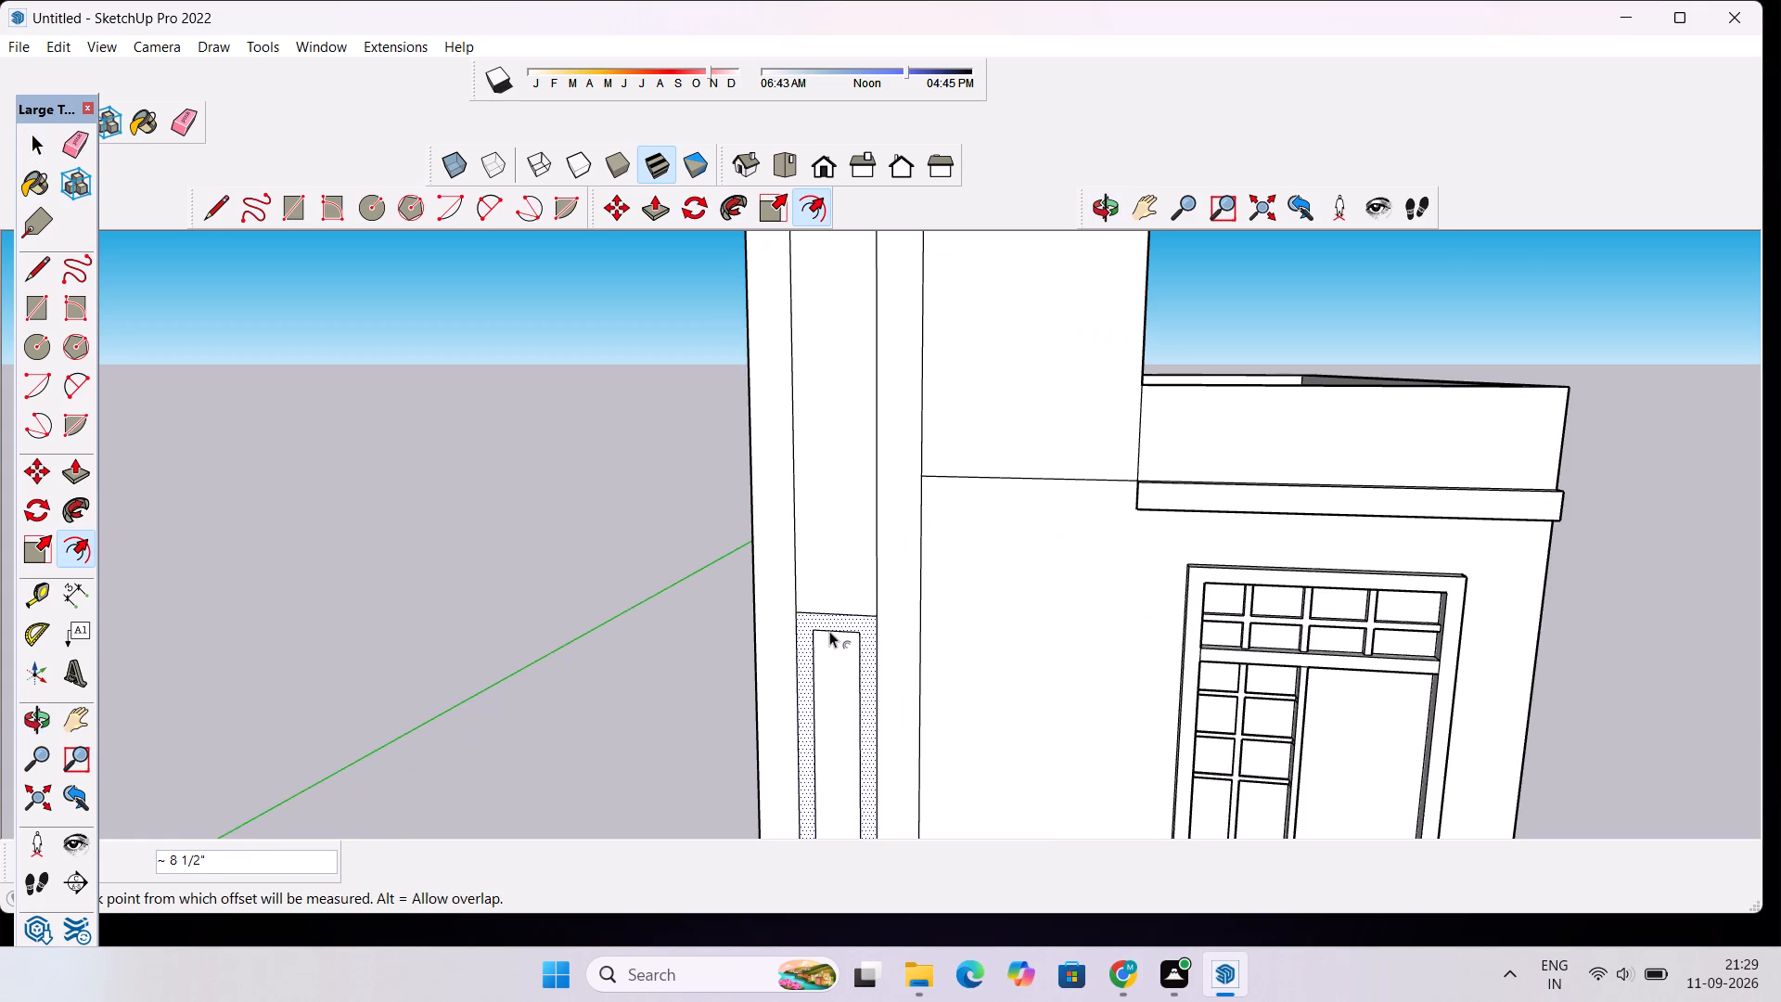
key("space")
scroll(824, 625, "down", 9)
Push/Pull the border face of the tall left facade strip outward by 9".
scroll(837, 515, "up", 3)
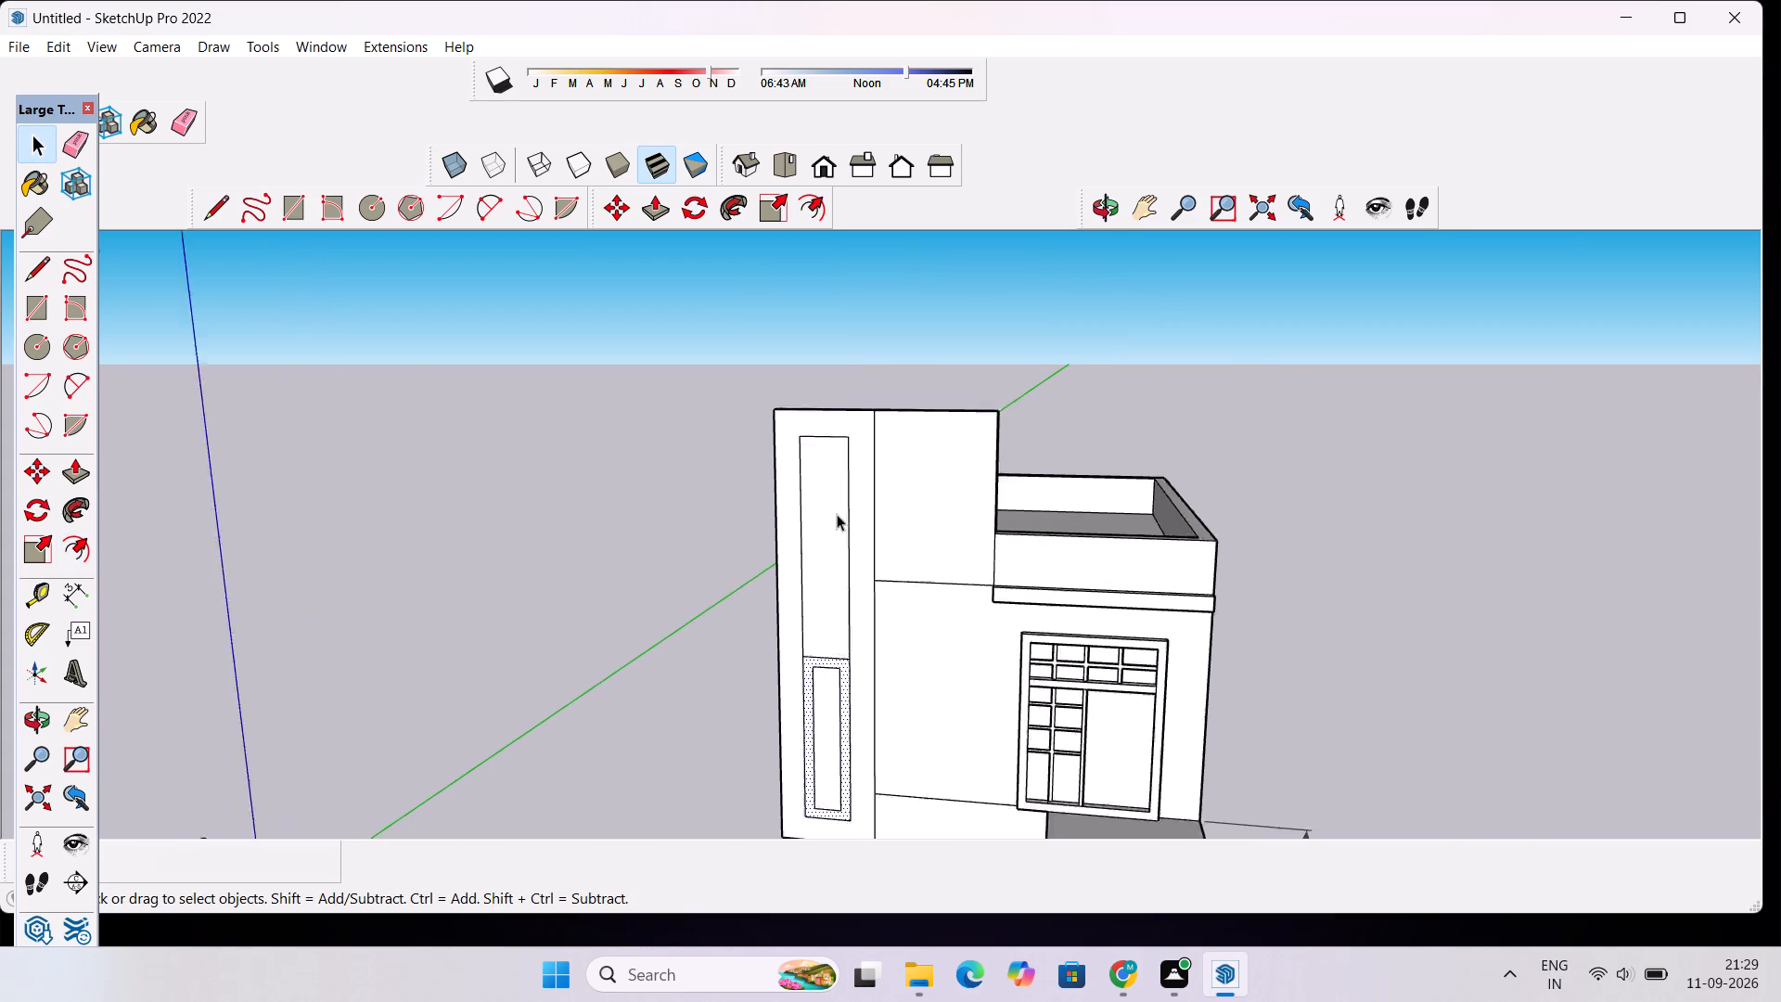
scroll(837, 514, "up", 1)
left_click(840, 413)
scroll(840, 413, "down", 4)
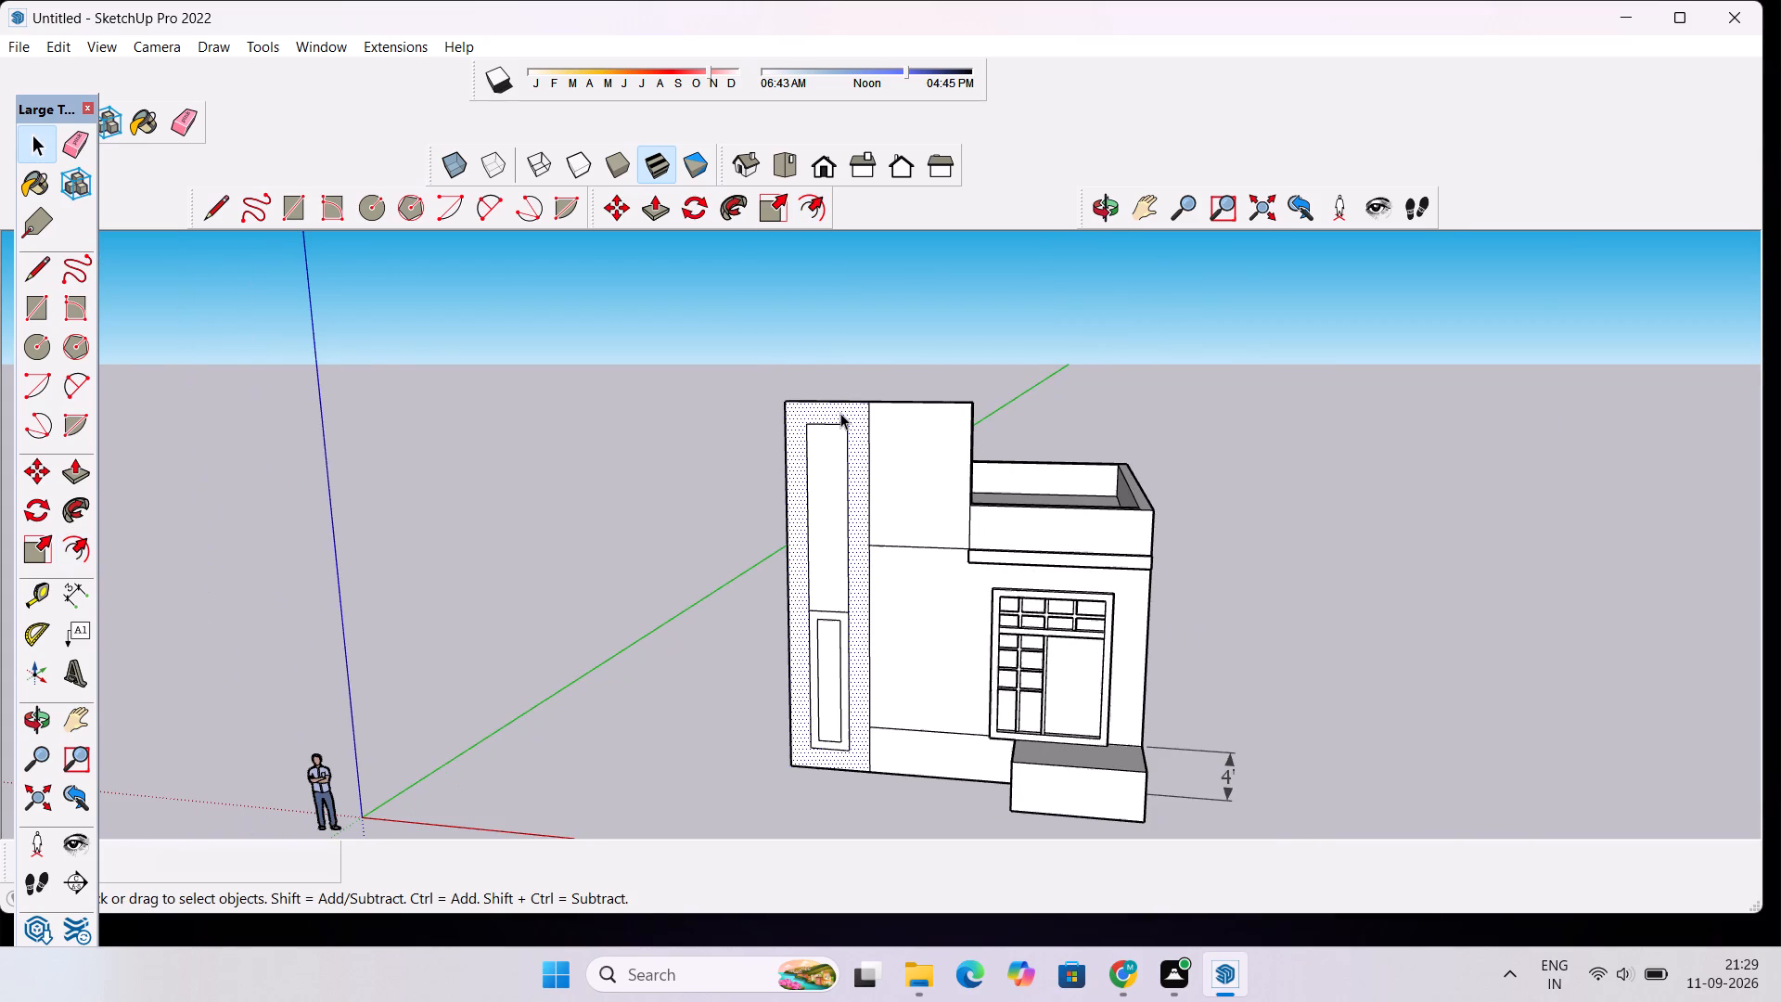
key("p")
left_click(840, 413)
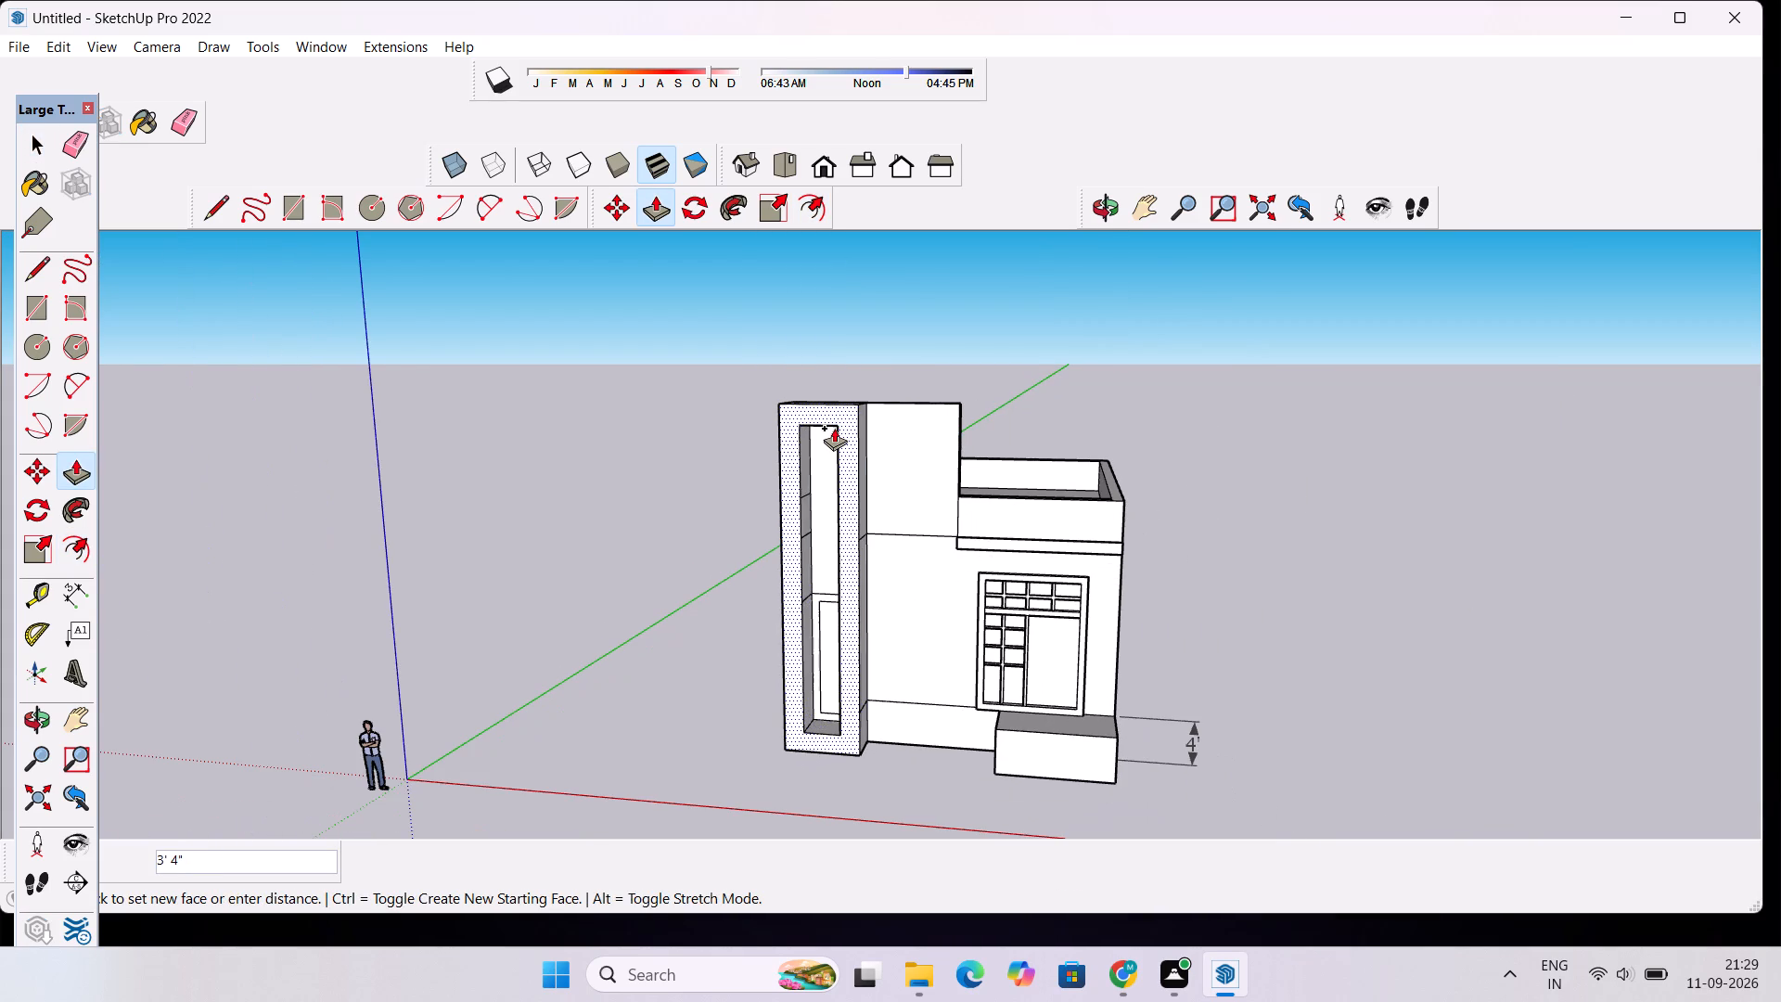
scroll(834, 428, "up", 3)
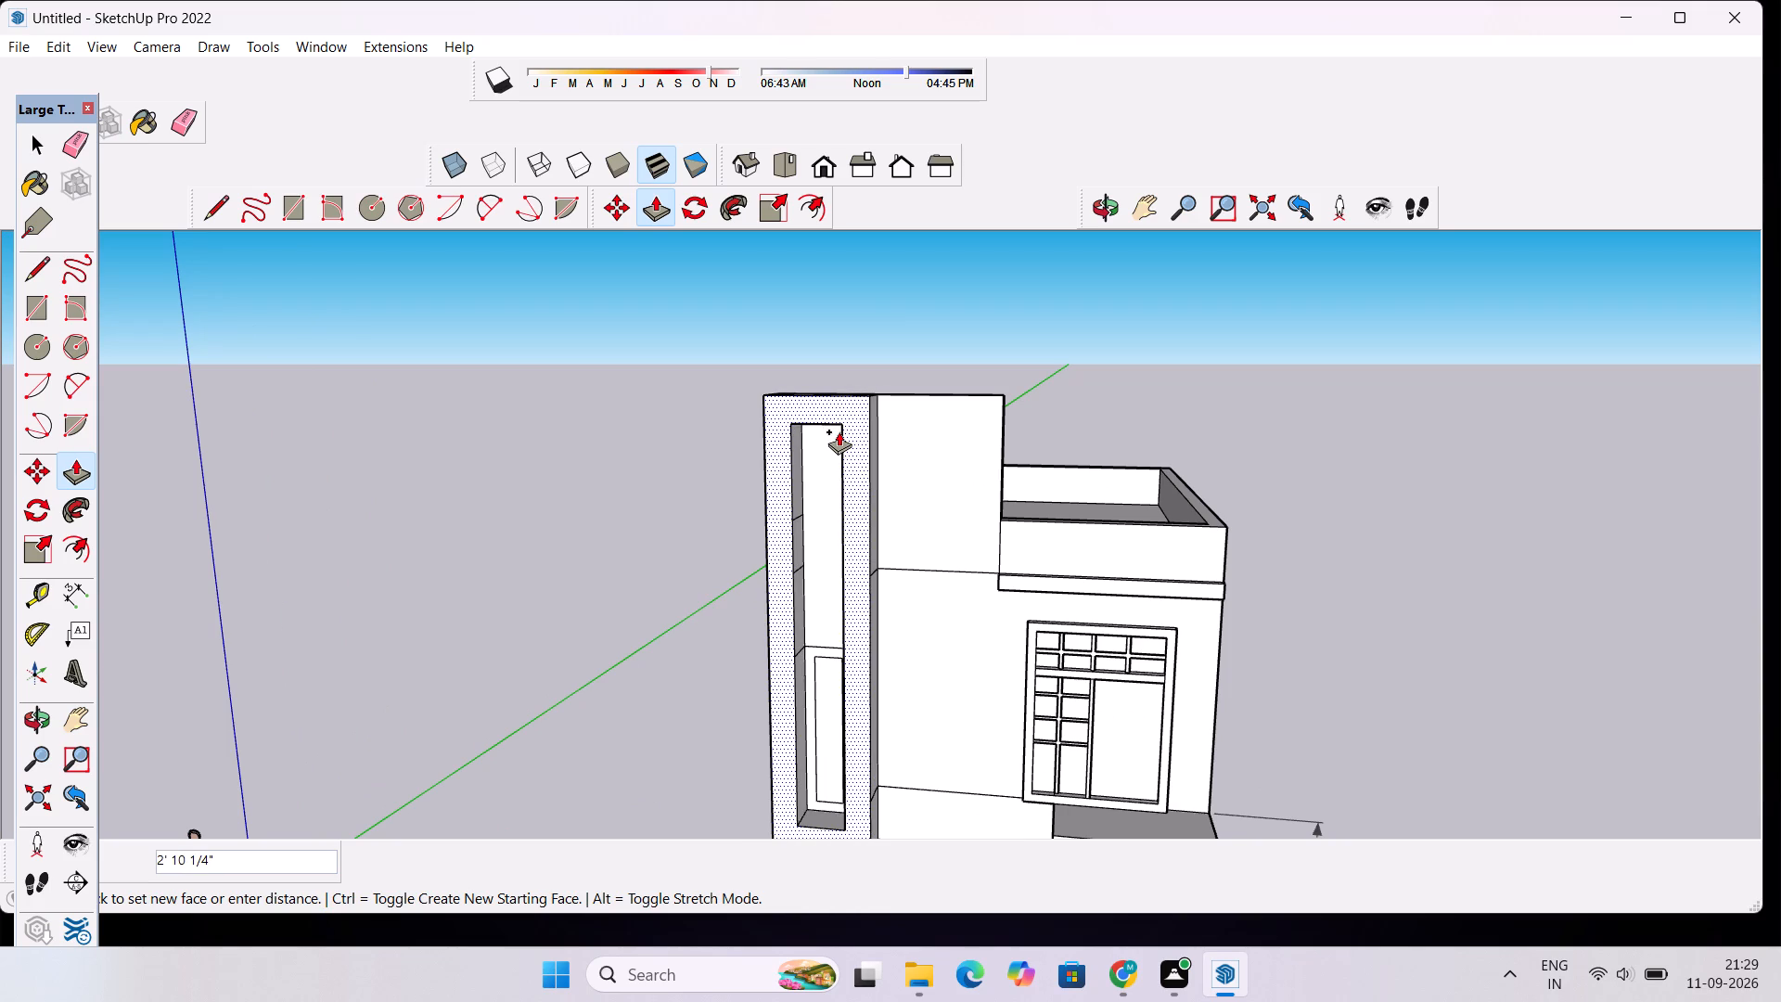
type("9\"")
key("Return")
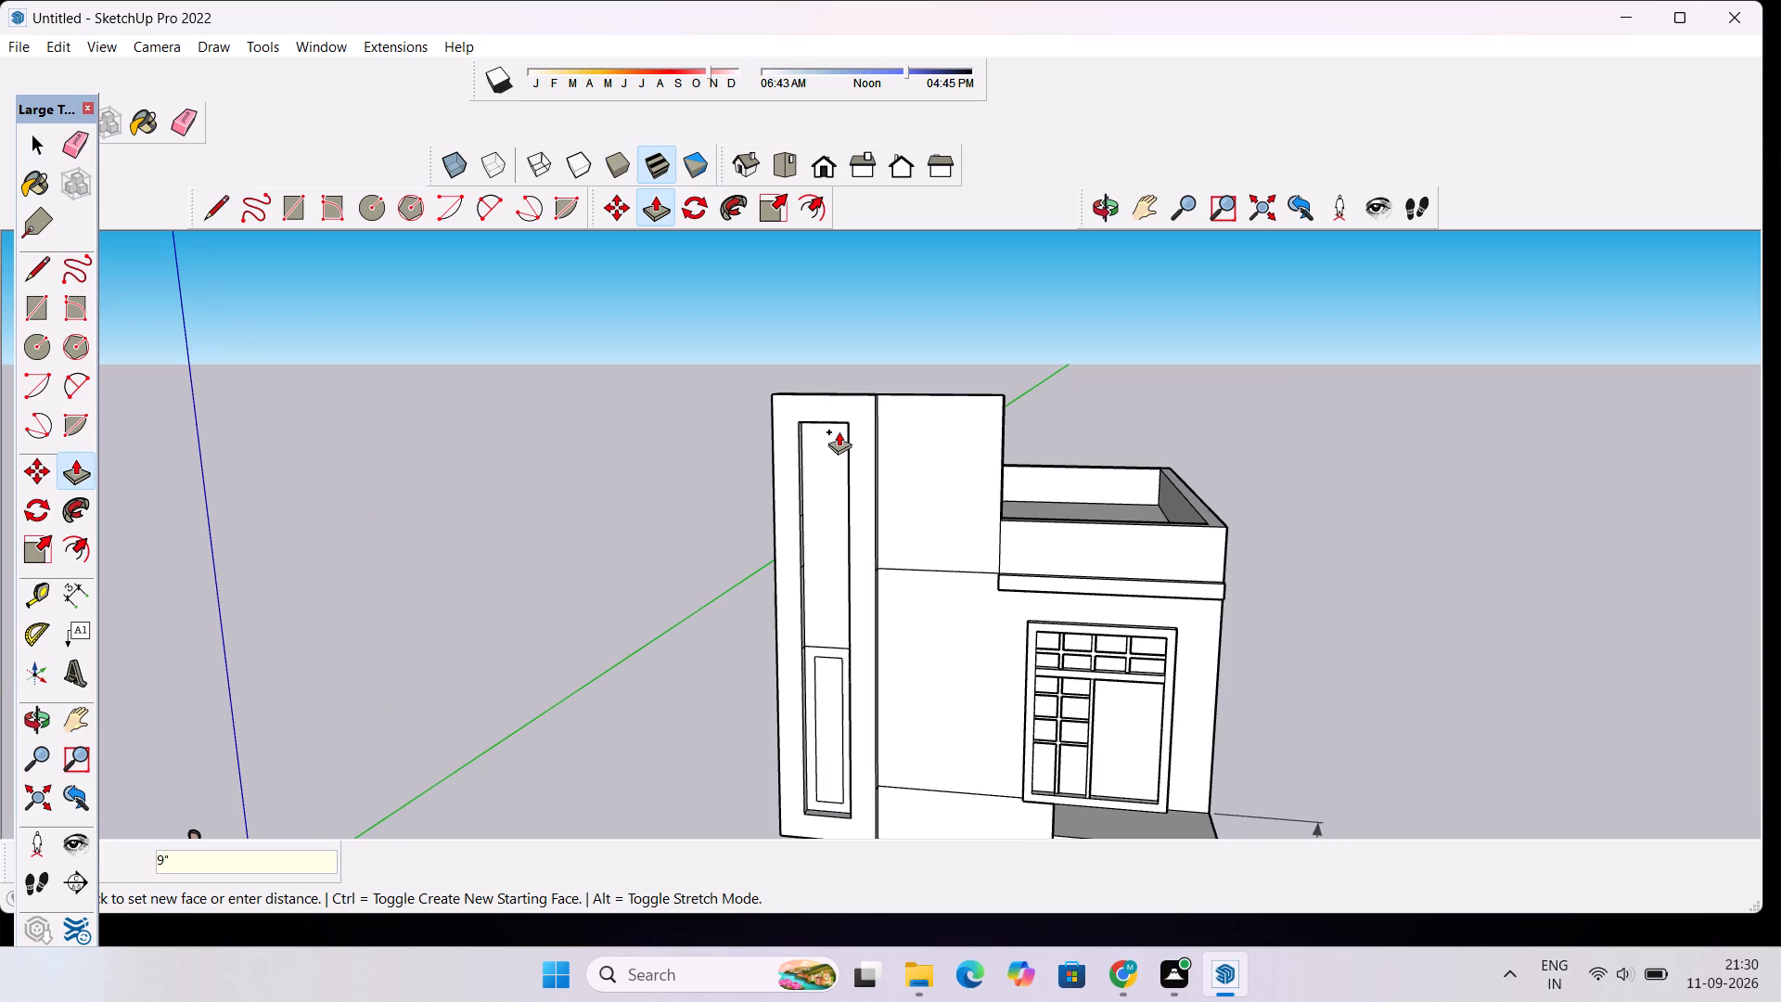
Examine the projecting strip border and the recessed panels from the side, close up and from the front.
scroll(839, 431, "down", 5)
left_click(1119, 200)
left_click_drag(875, 420, 1487, 563)
scroll(866, 602, "up", 2)
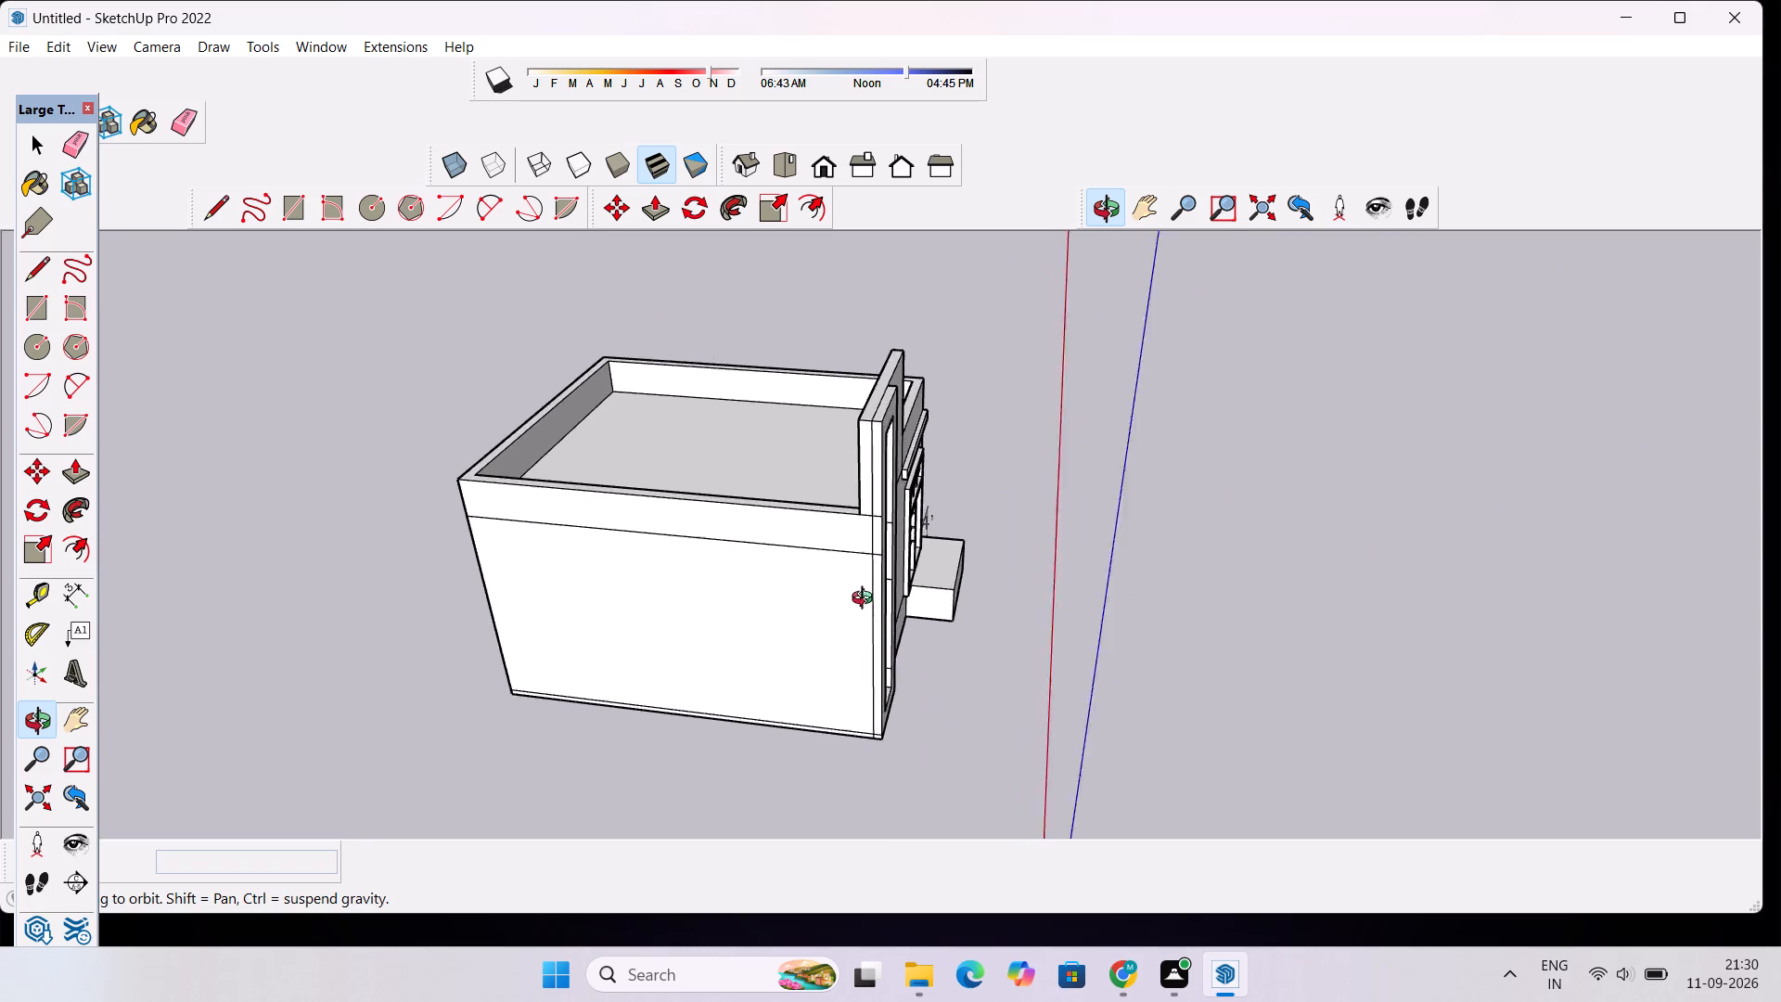
scroll(866, 600, "up", 4)
left_click_drag(1119, 522, 934, 522)
scroll(846, 508, "up", 5)
left_click_drag(1007, 598, 803, 598)
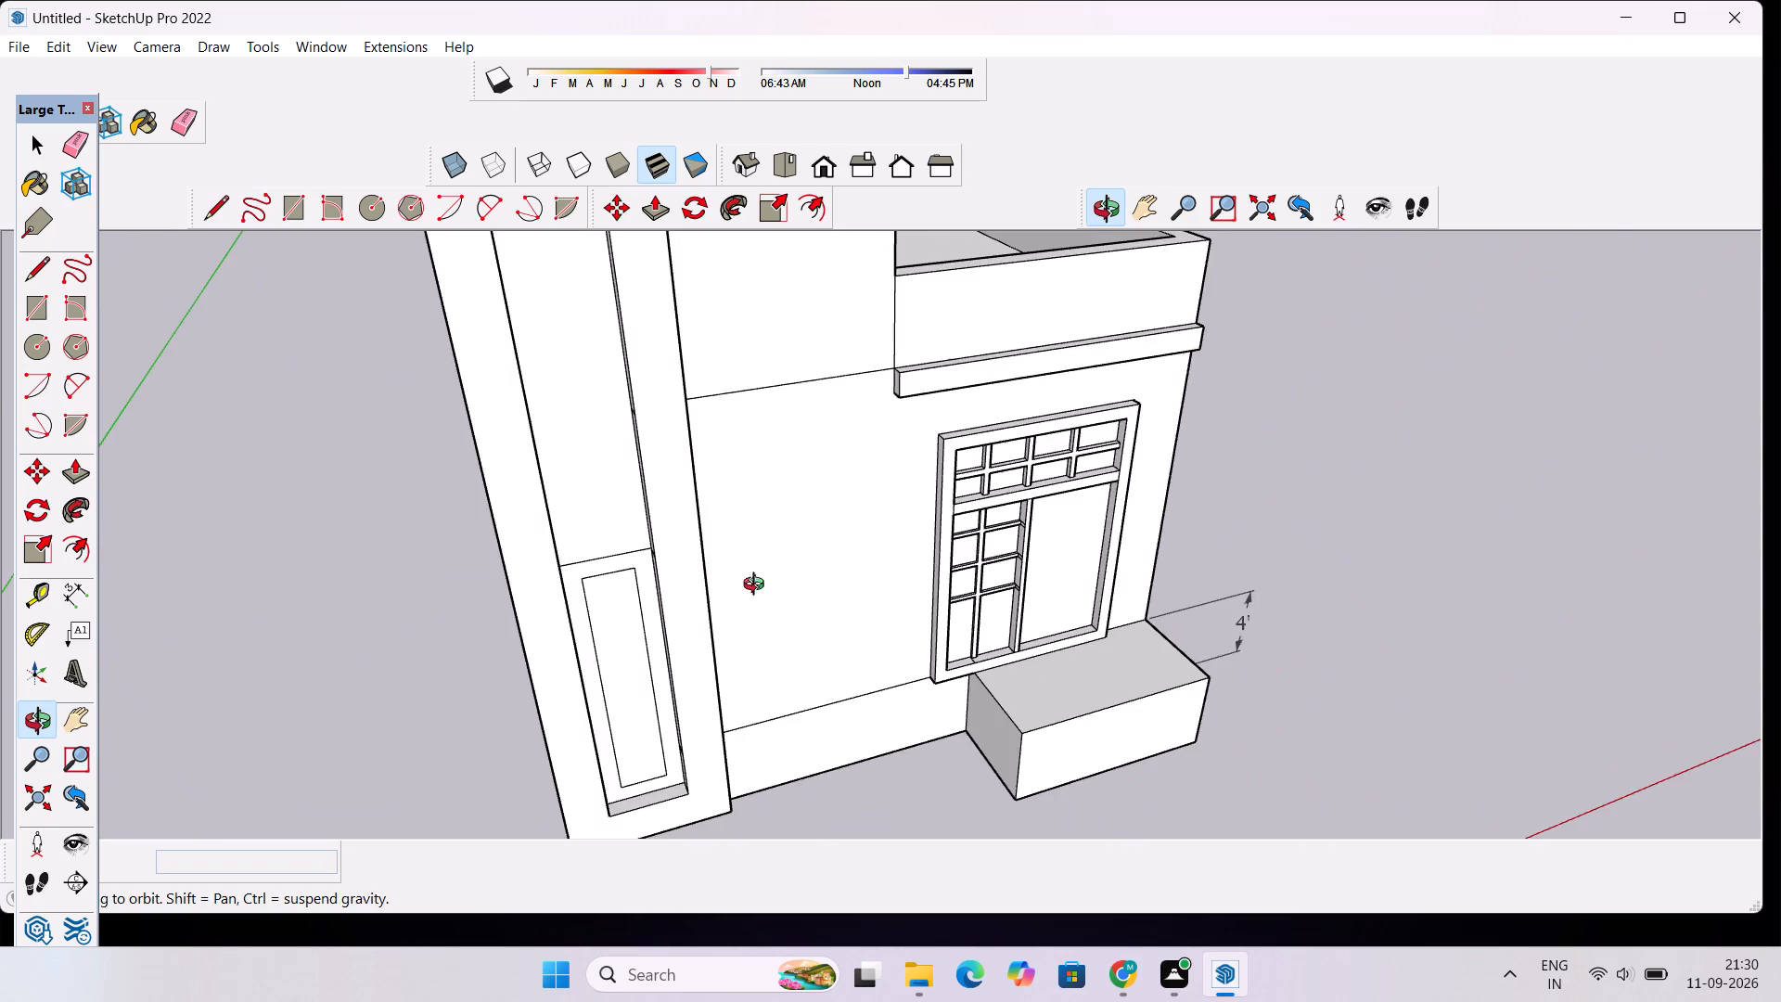
scroll(652, 596, "up", 9)
left_click_drag(797, 547, 693, 511)
scroll(614, 524, "down", 6)
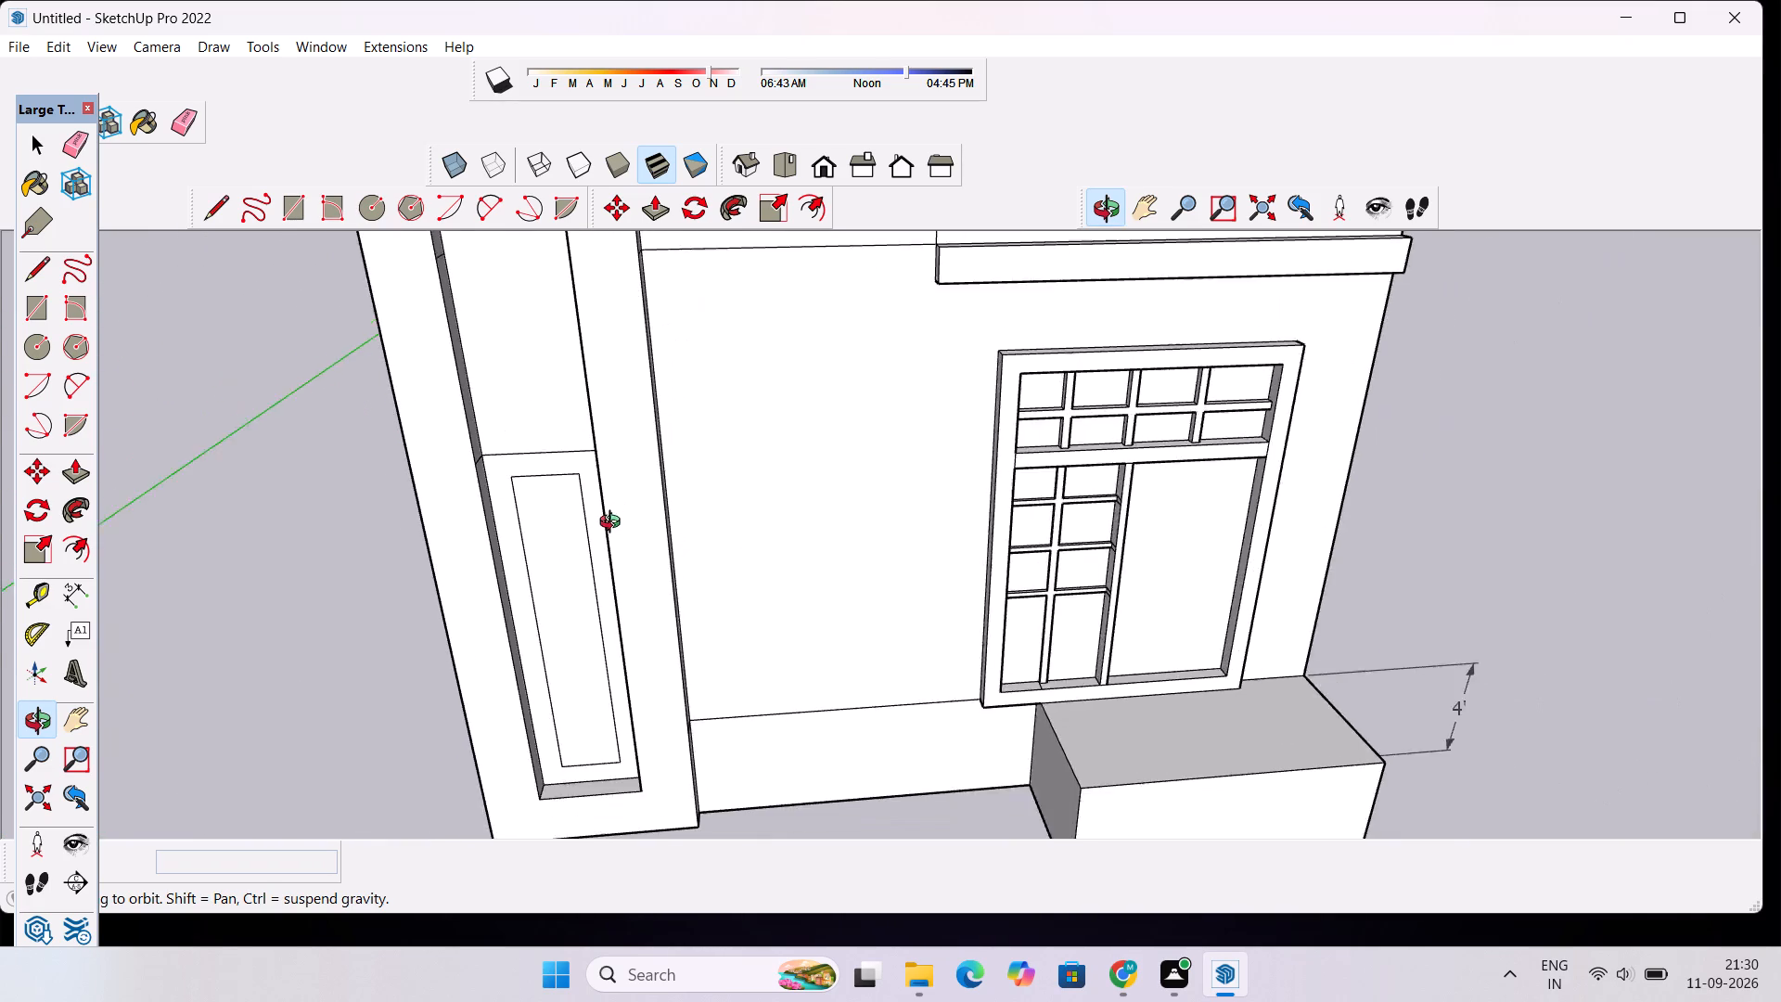
scroll(614, 524, "down", 4)
left_click_drag(573, 604, 568, 528)
scroll(532, 445, "down", 10)
scroll(547, 292, "up", 6)
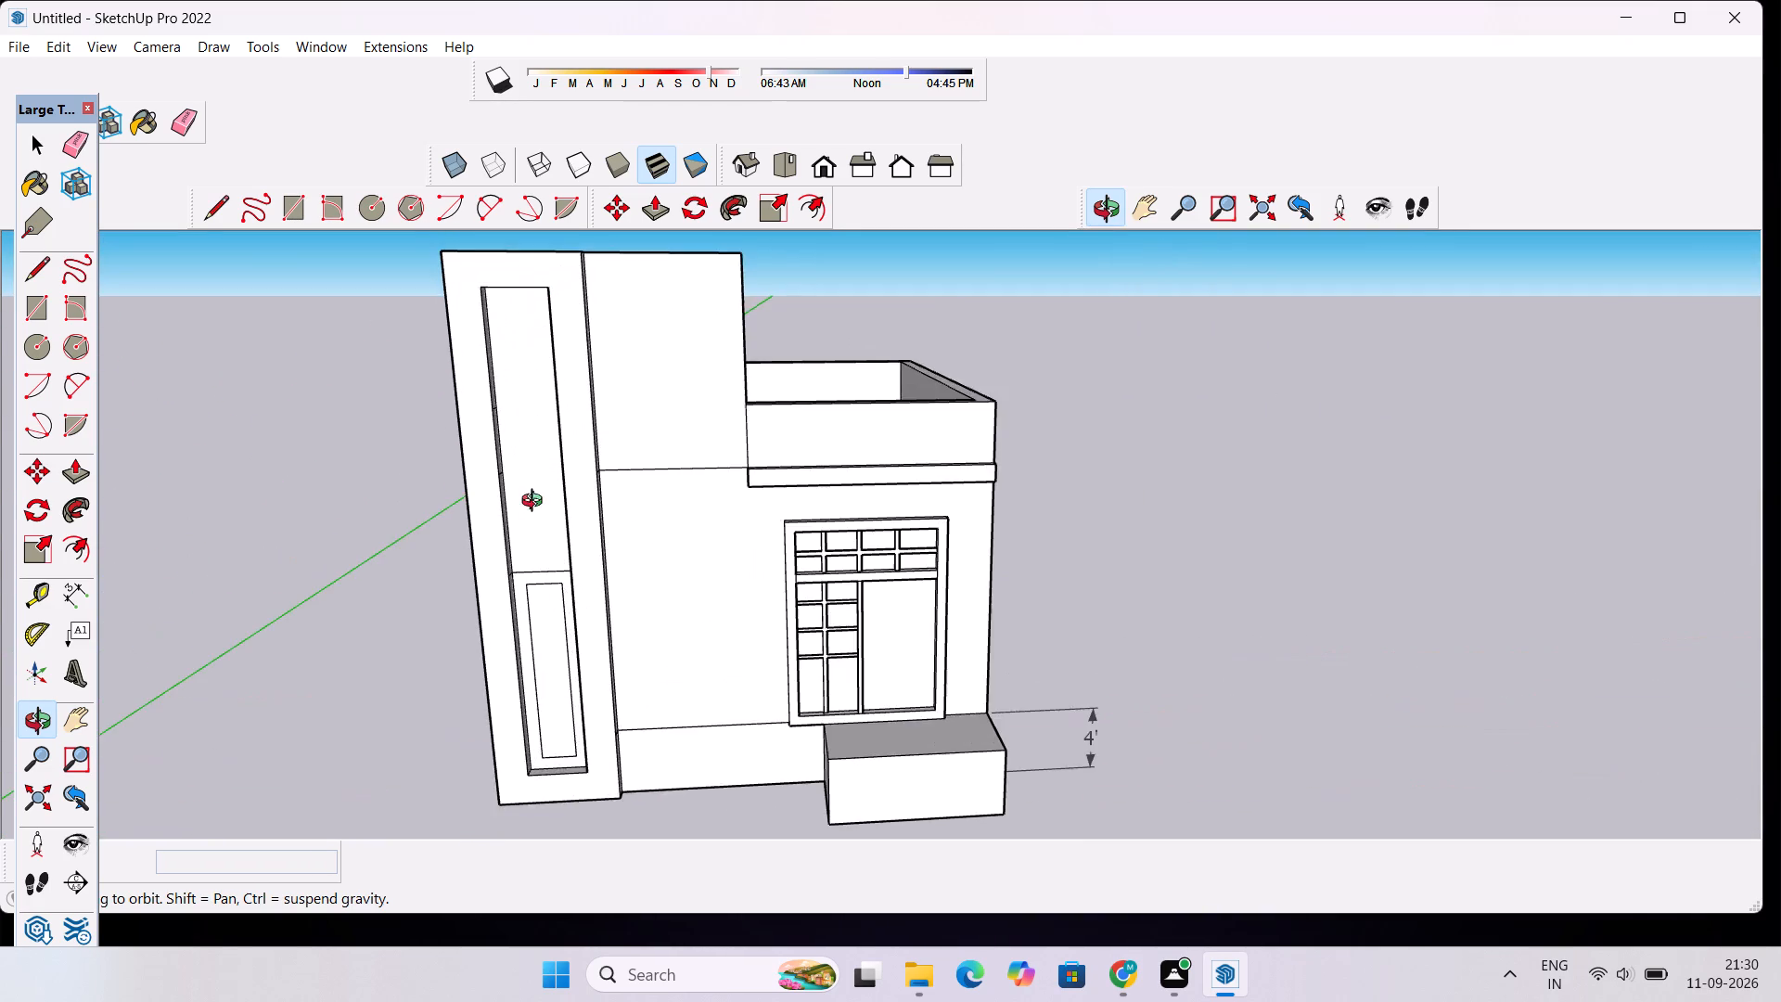
scroll(536, 505, "up", 4)
scroll(560, 642, "down", 5)
scroll(569, 770, "up", 8)
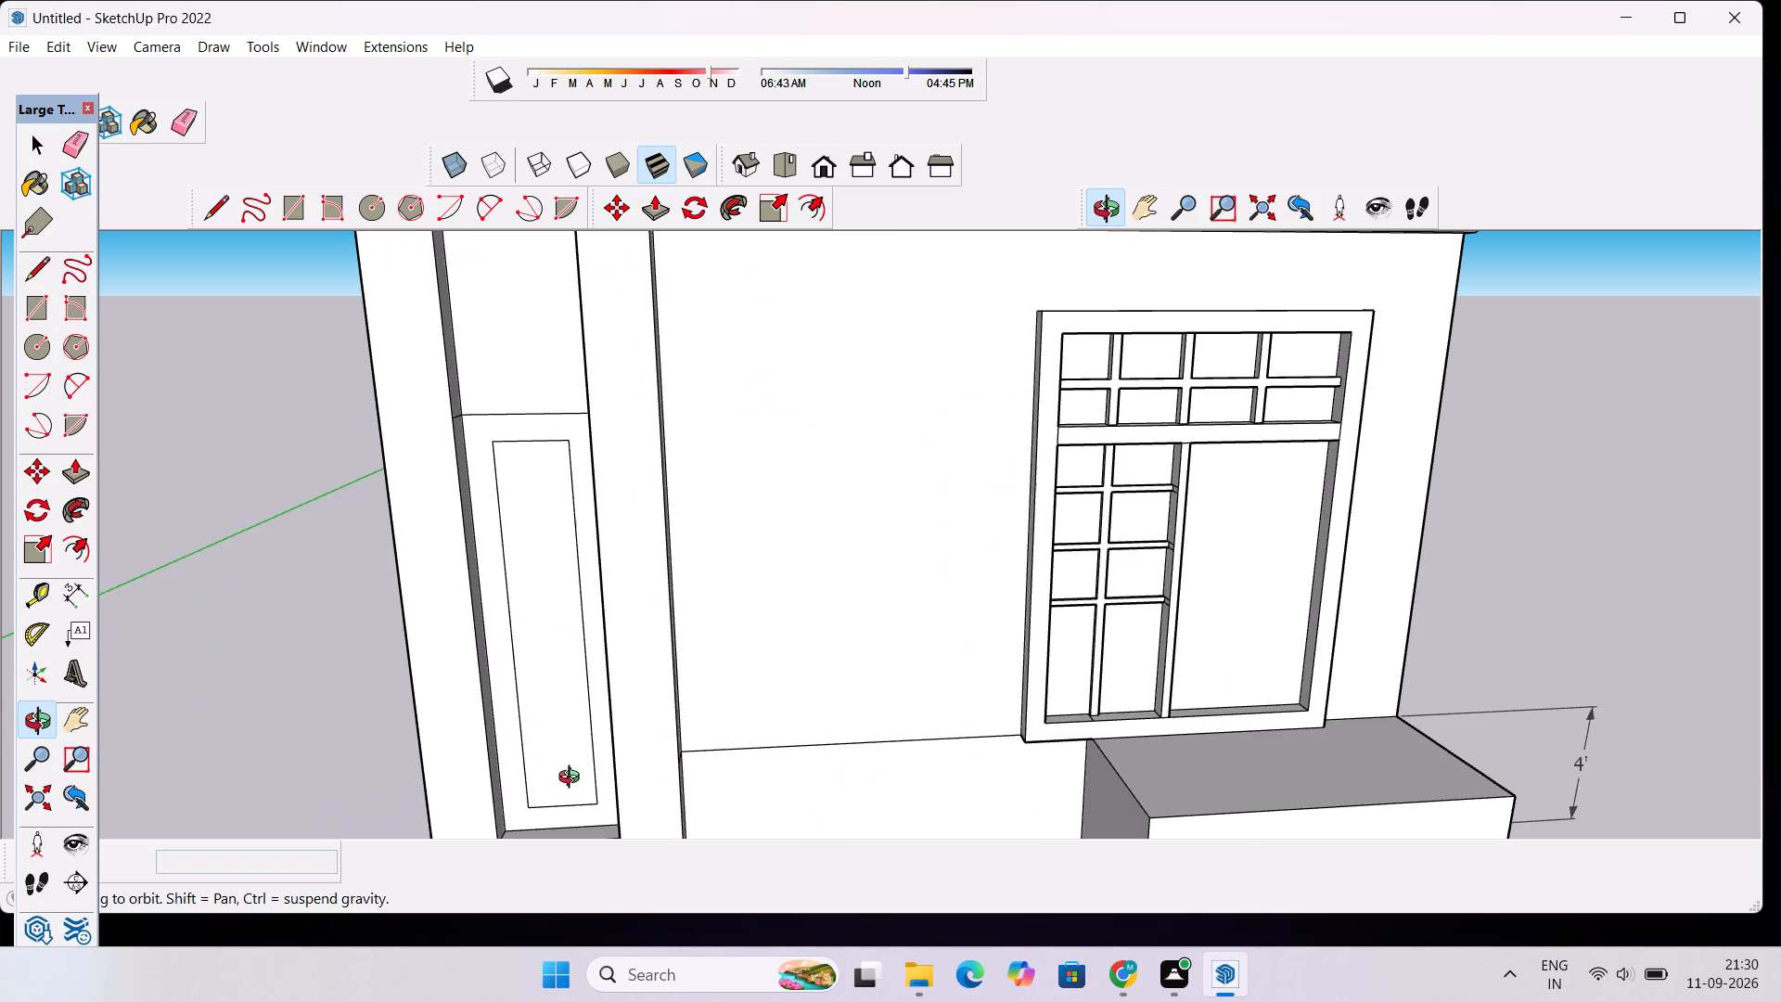
Push/Pull the frame around the lower inset panel outward 9", flush with the strip's border.
key("space")
left_click(478, 462)
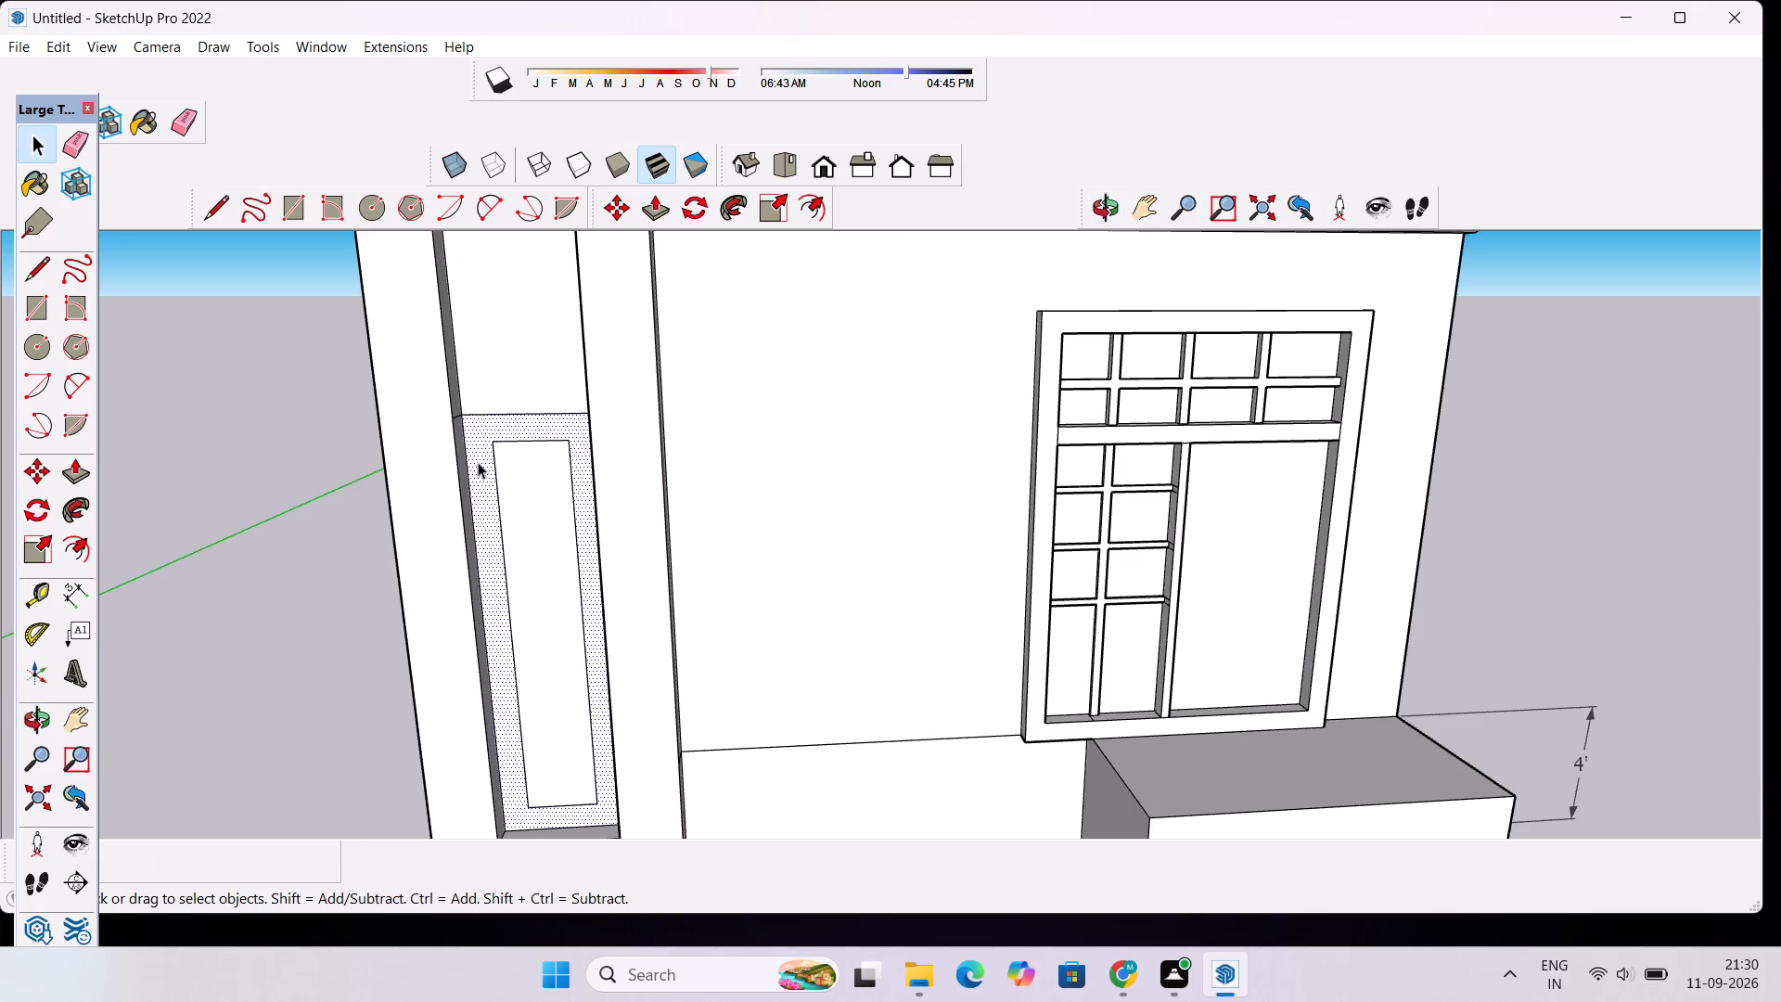
key("p")
left_click(478, 462)
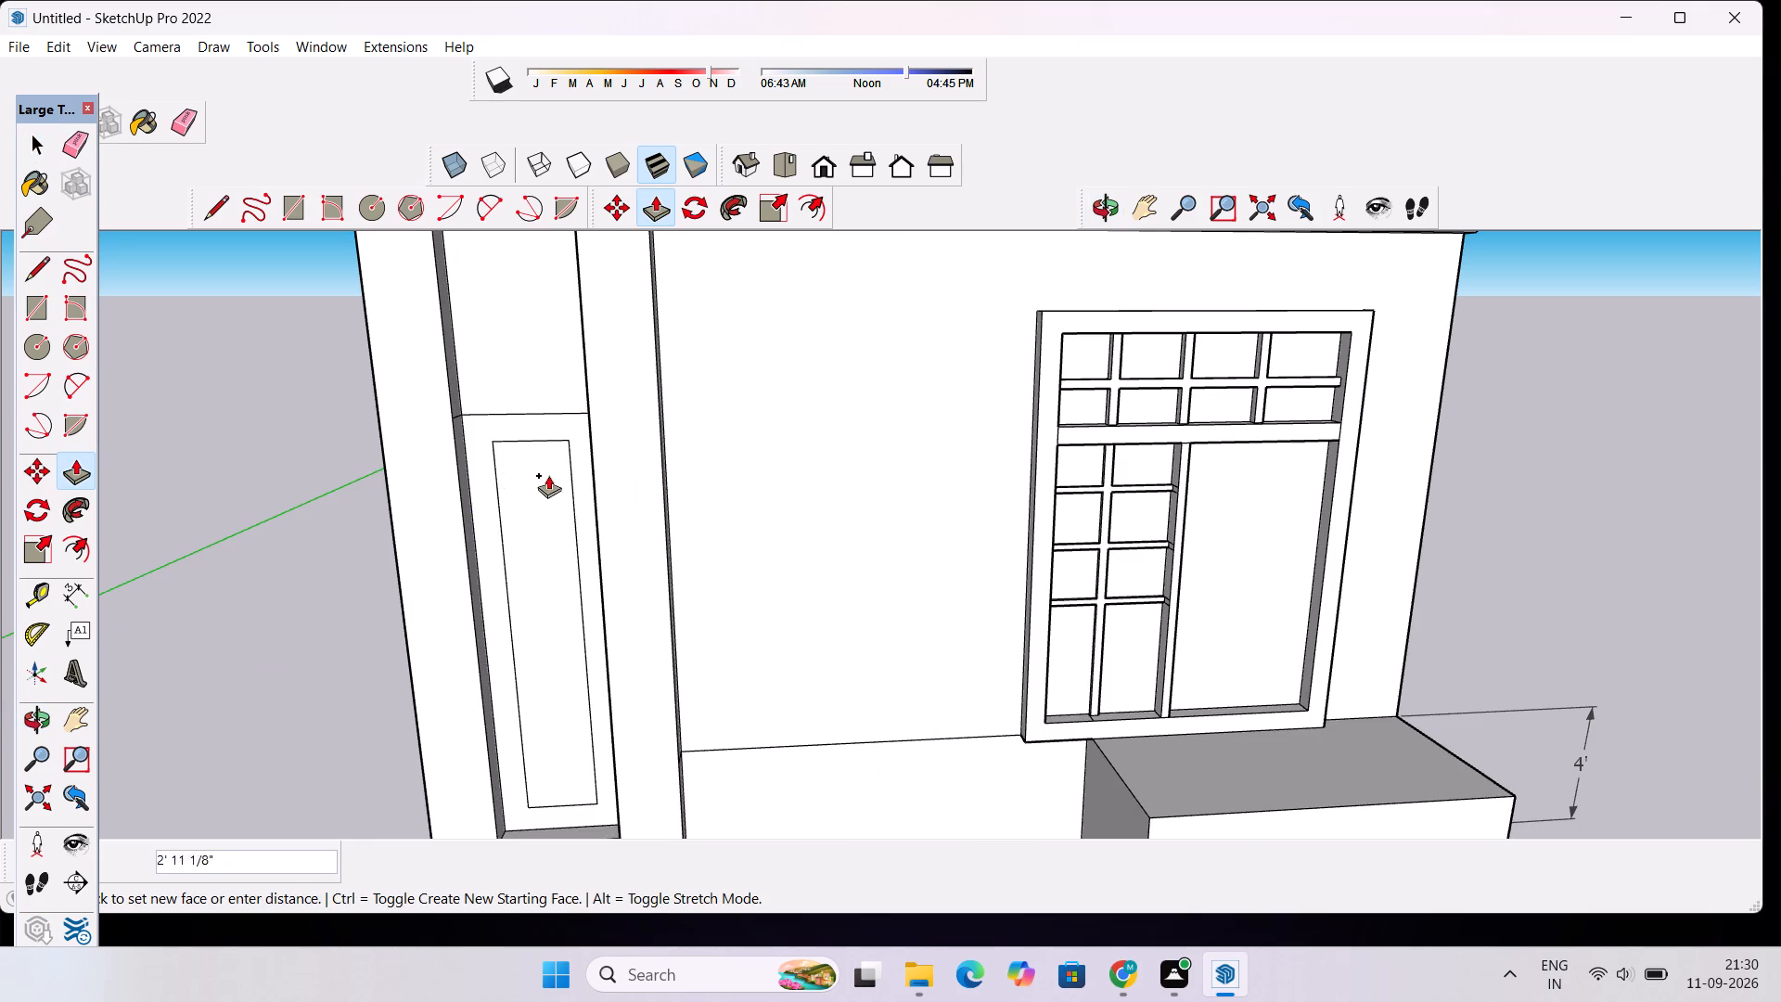
left_click(617, 469)
Examine the facade from the front and the top of the raised section and roof from above.
scroll(610, 504, "down", 10)
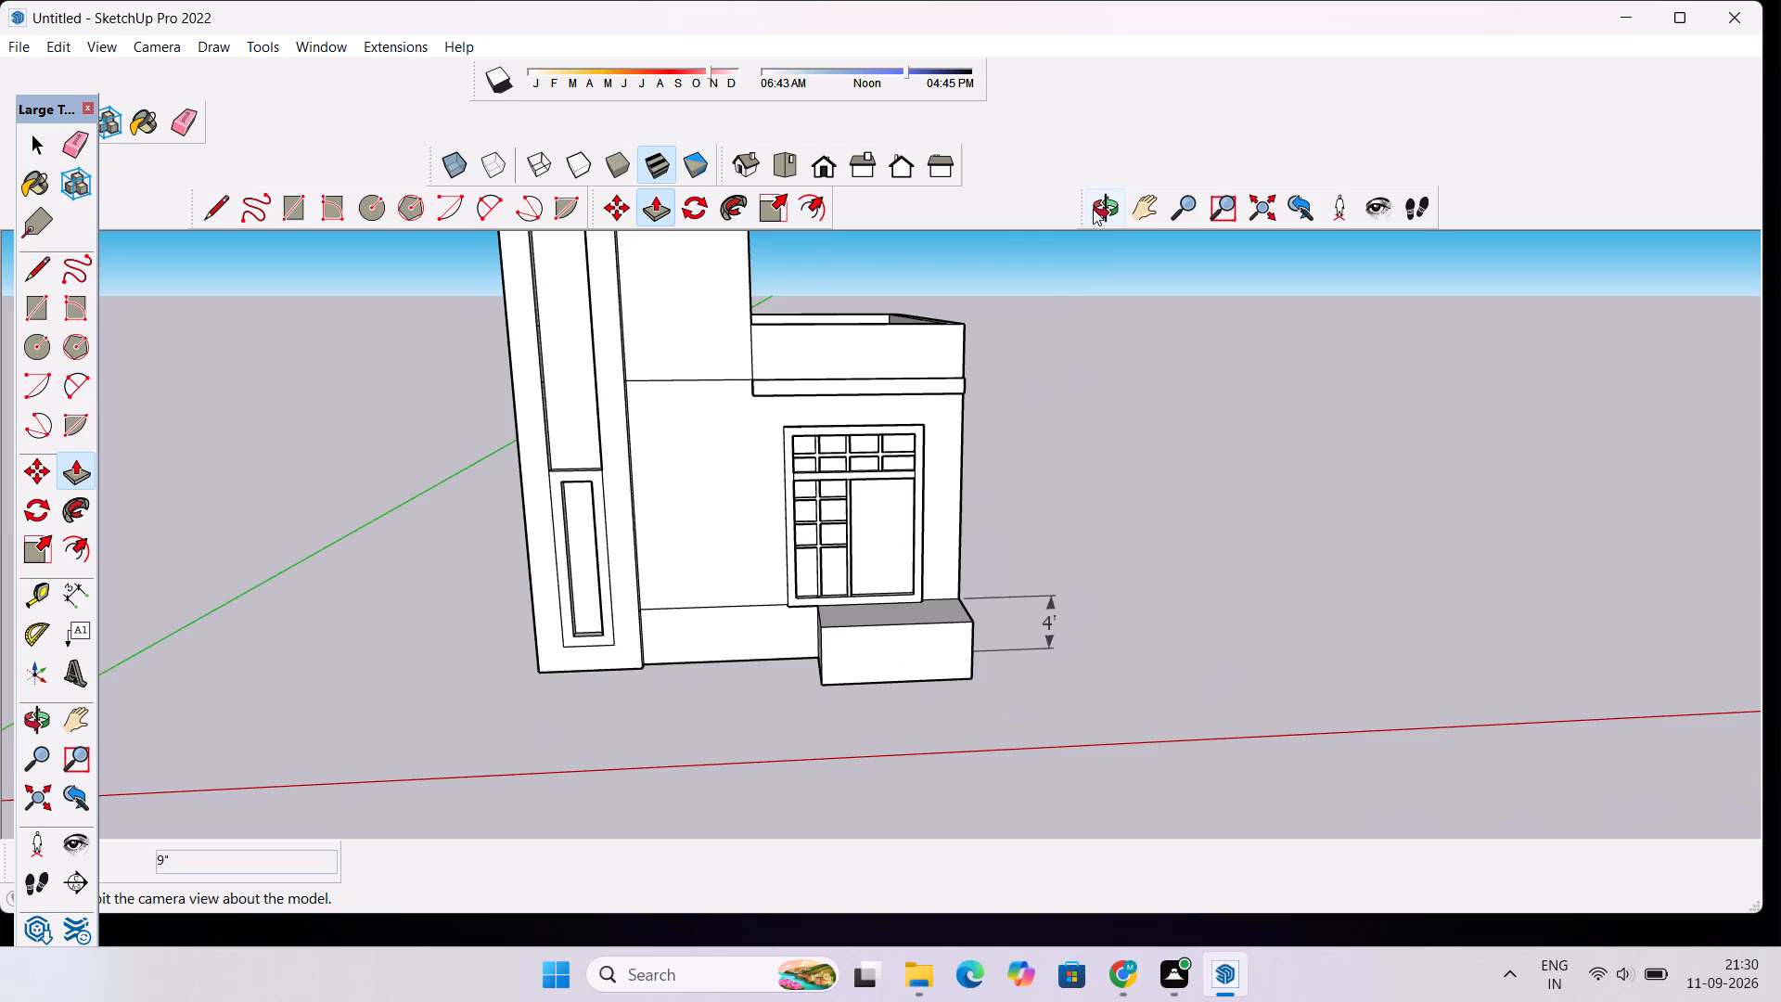
left_click(1095, 210)
left_click_drag(910, 638, 877, 541)
scroll(709, 507, "down", 7)
scroll(649, 355, "up", 5)
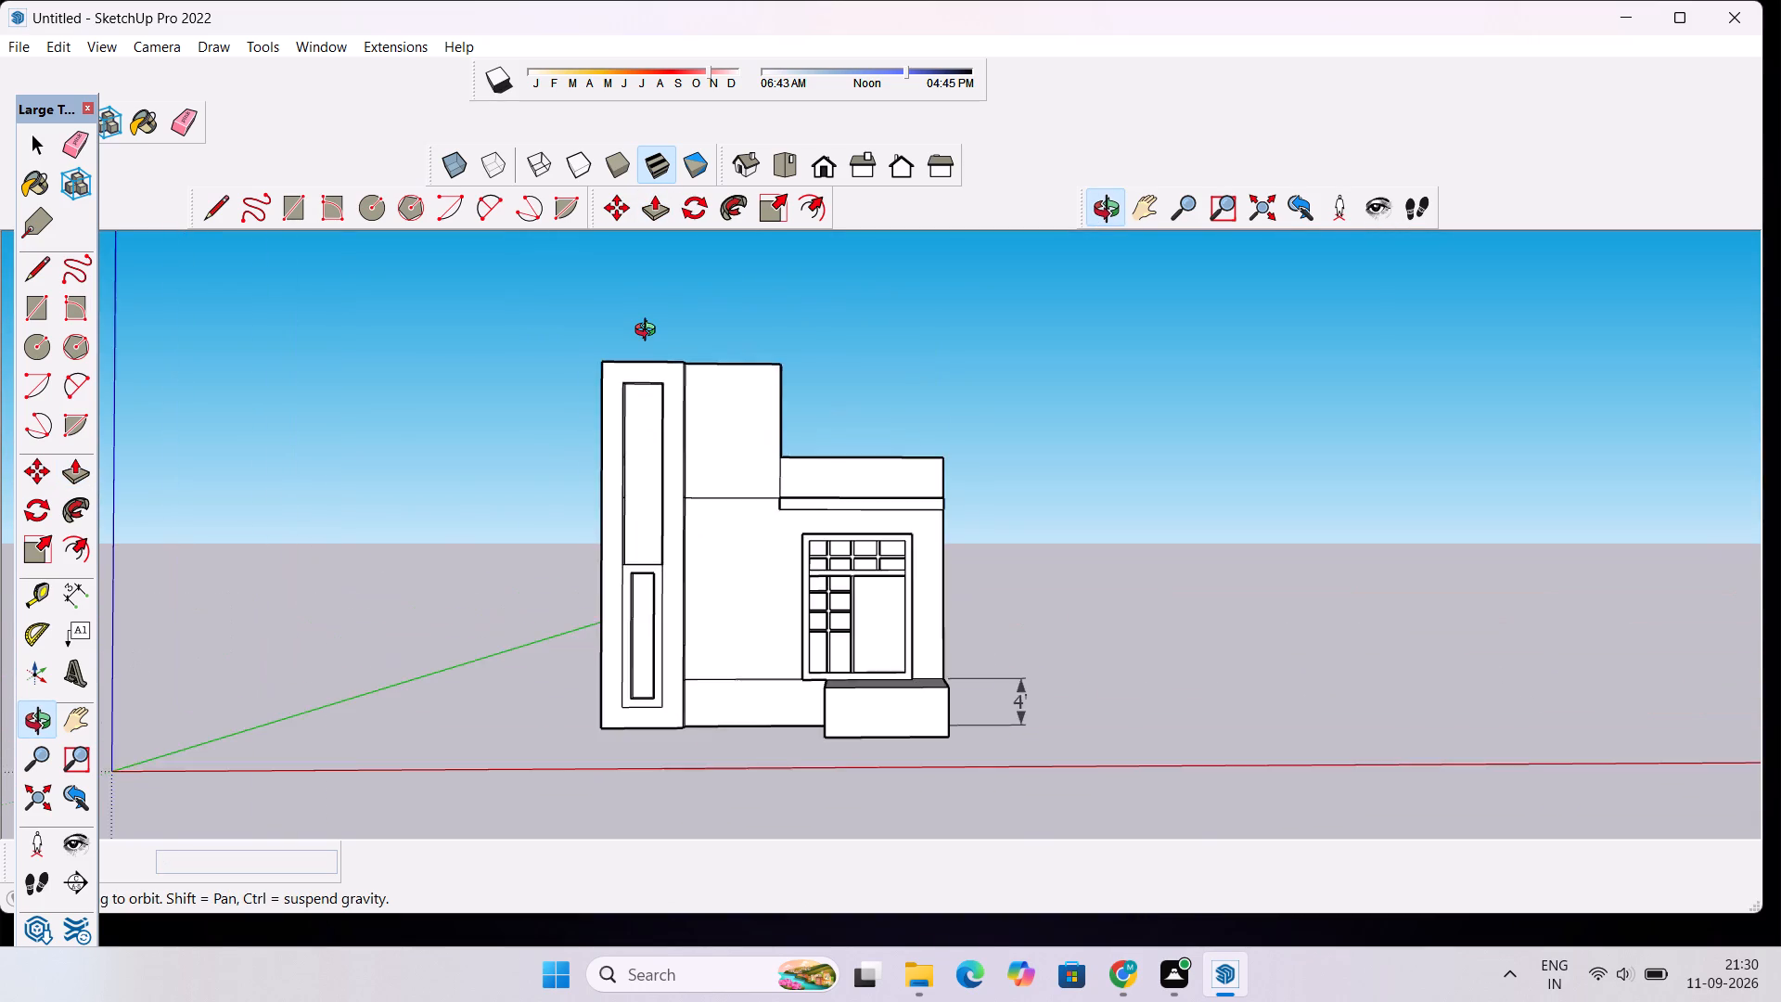
scroll(649, 332, "up", 8)
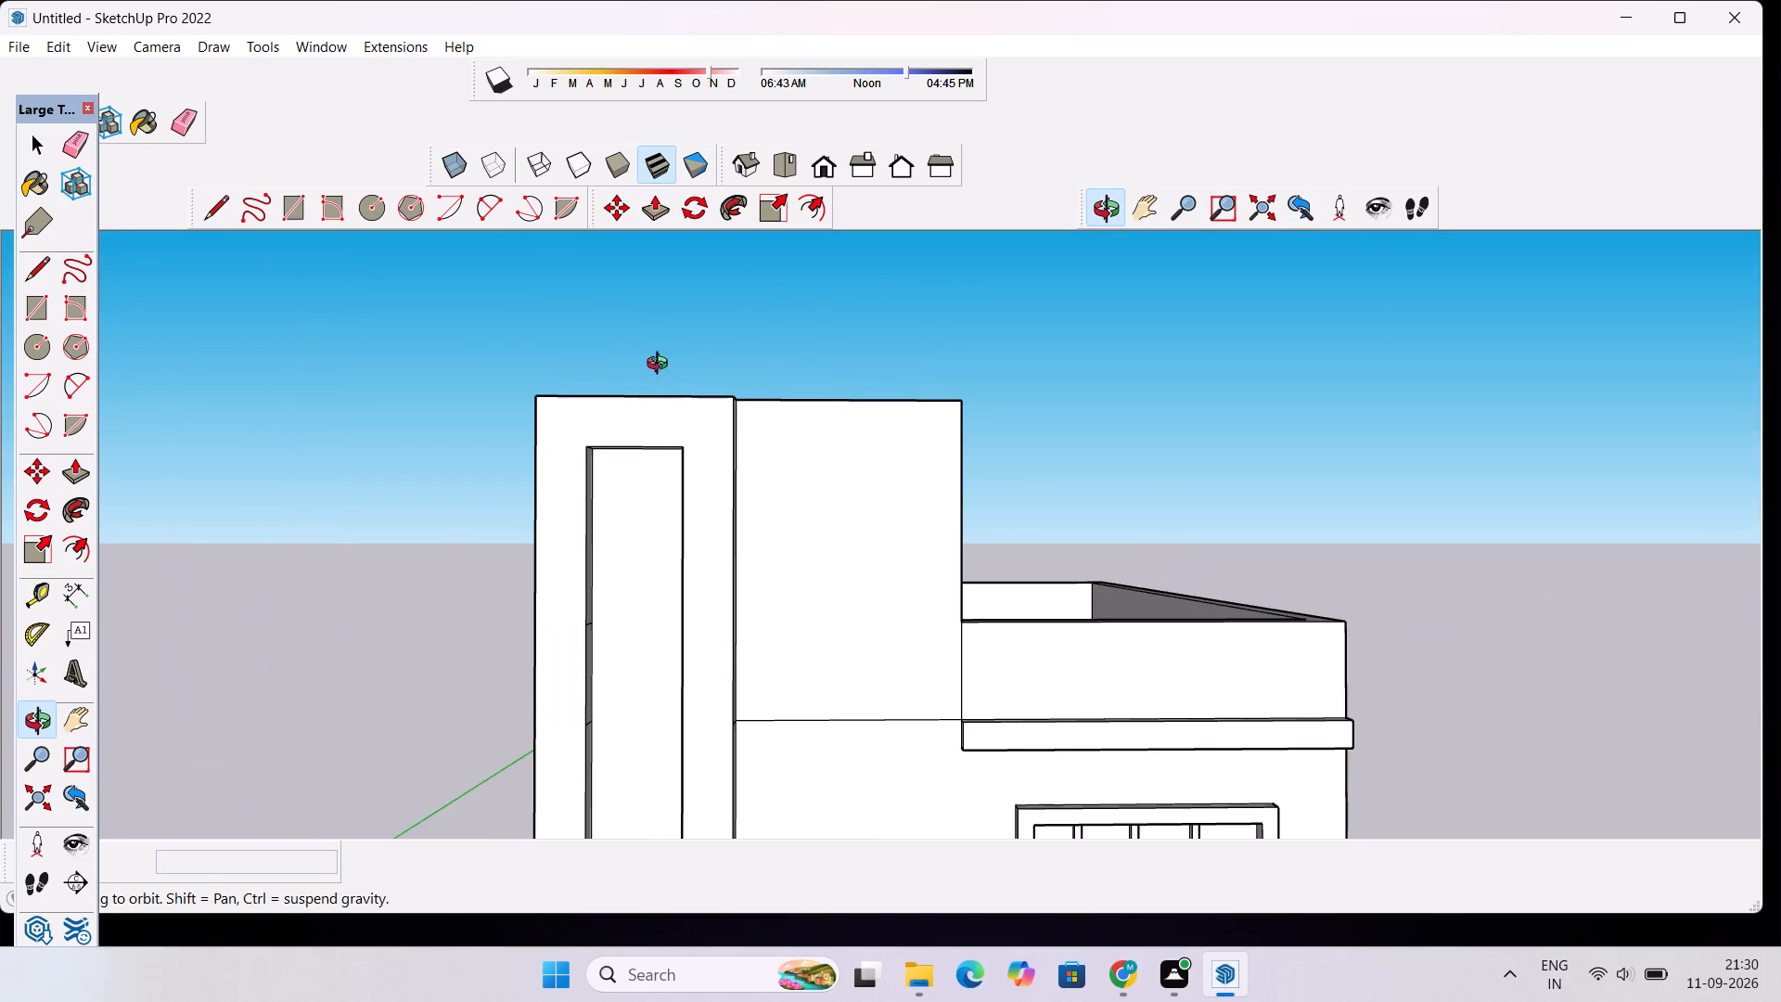
left_click_drag(659, 387, 826, 630)
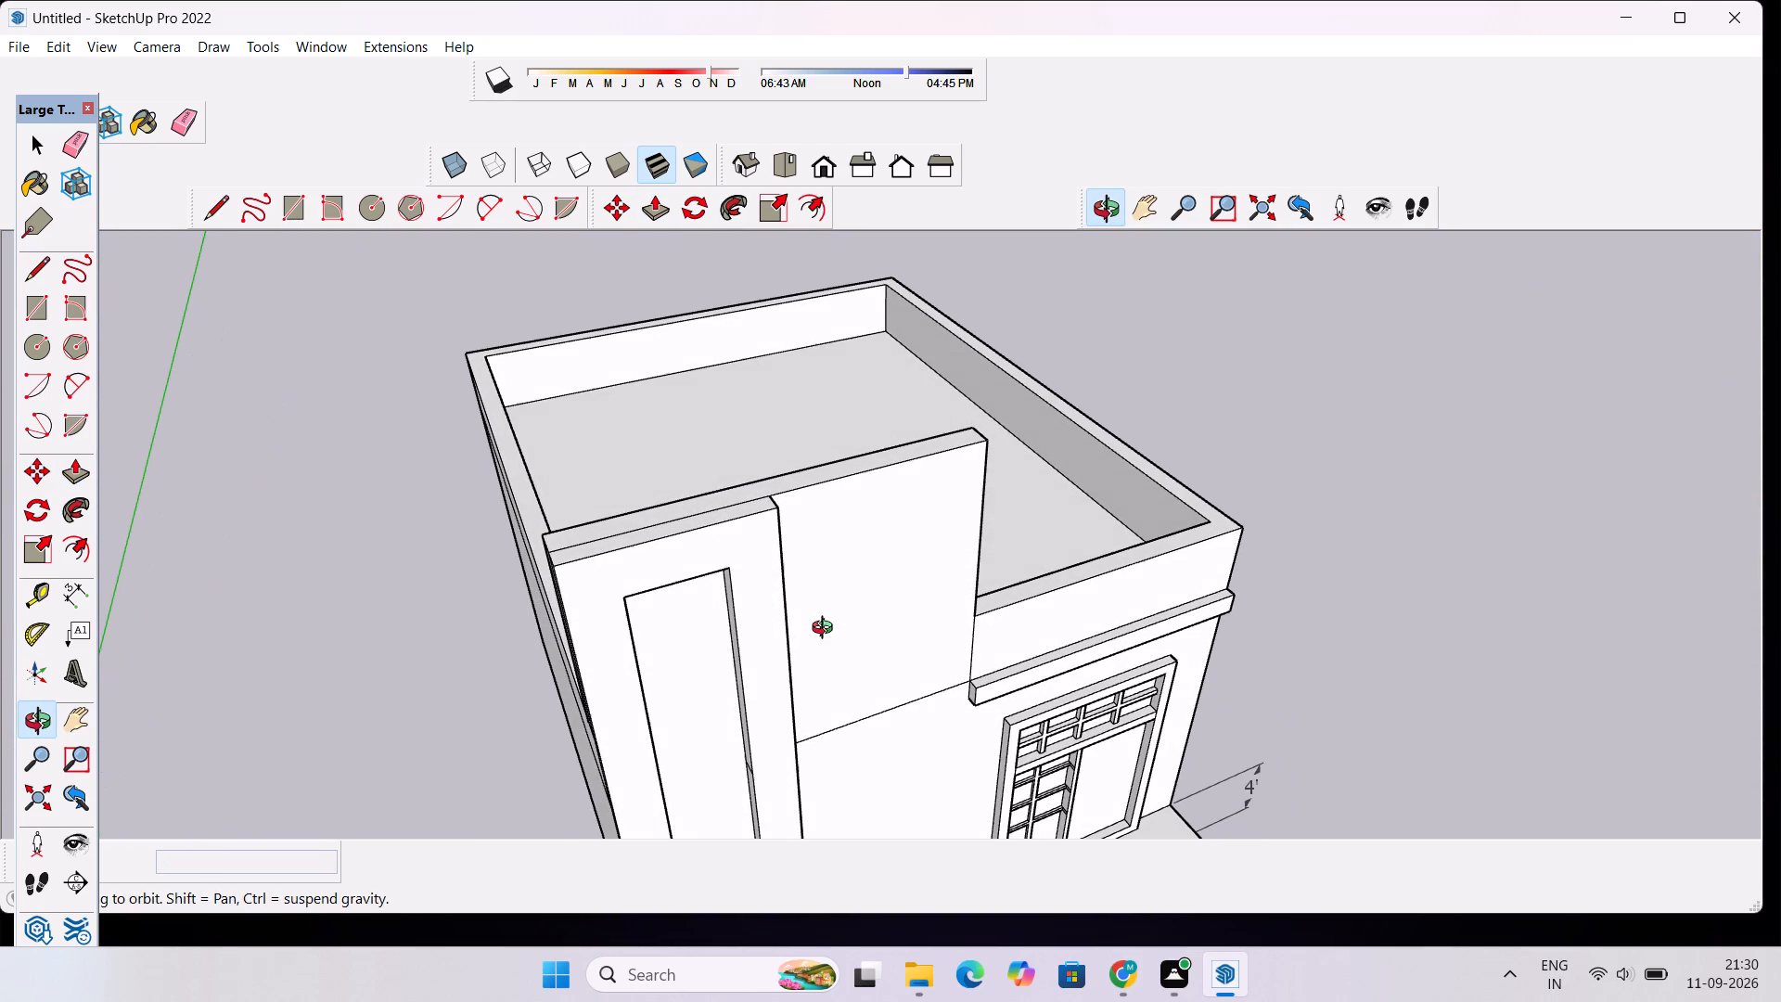
scroll(749, 608, "down", 9)
left_click_drag(877, 698, 645, 594)
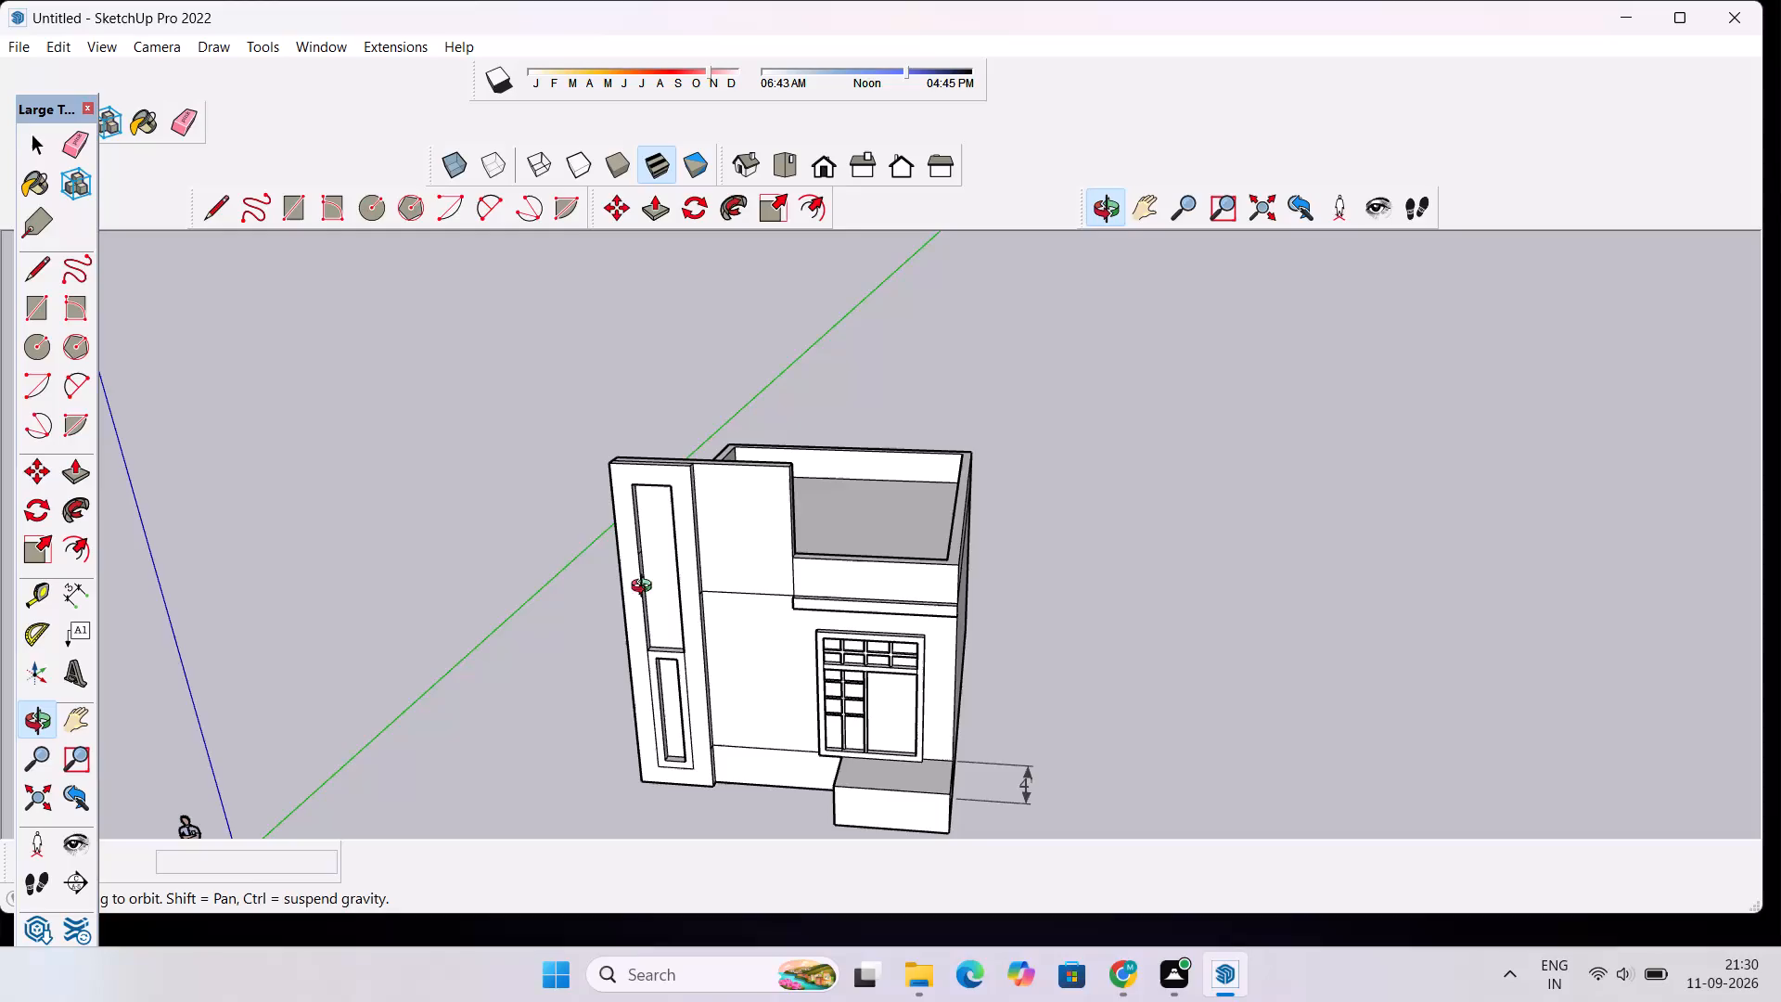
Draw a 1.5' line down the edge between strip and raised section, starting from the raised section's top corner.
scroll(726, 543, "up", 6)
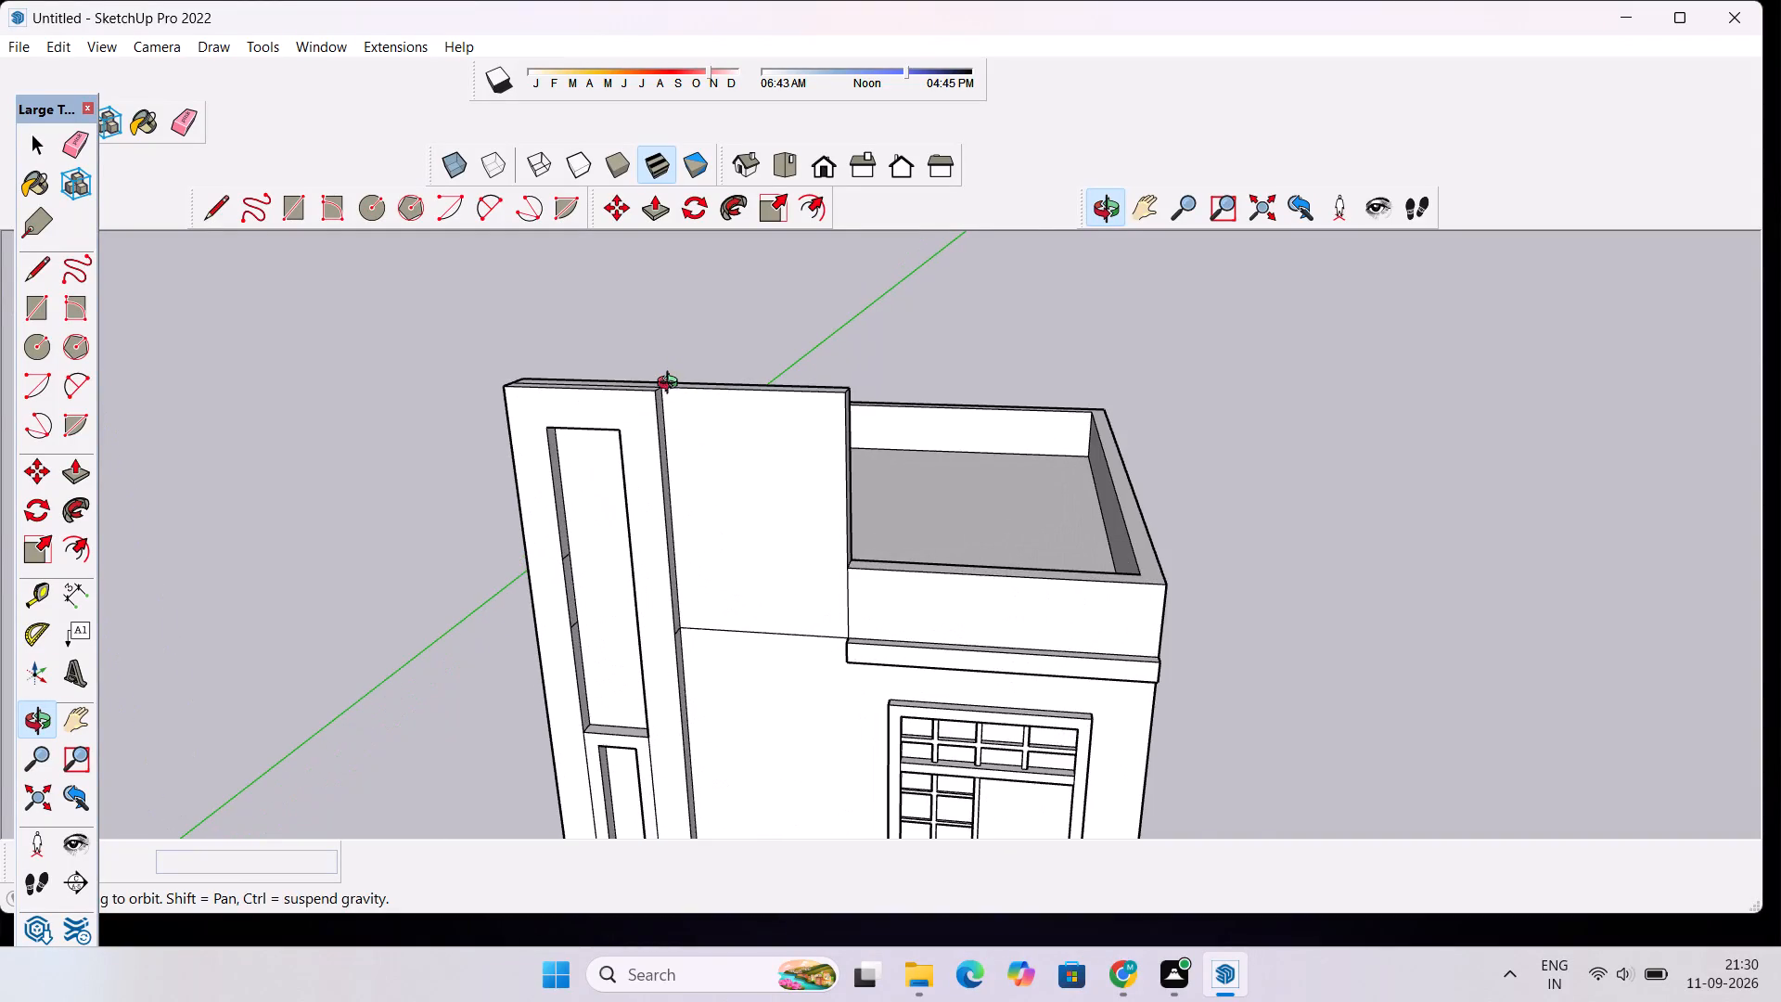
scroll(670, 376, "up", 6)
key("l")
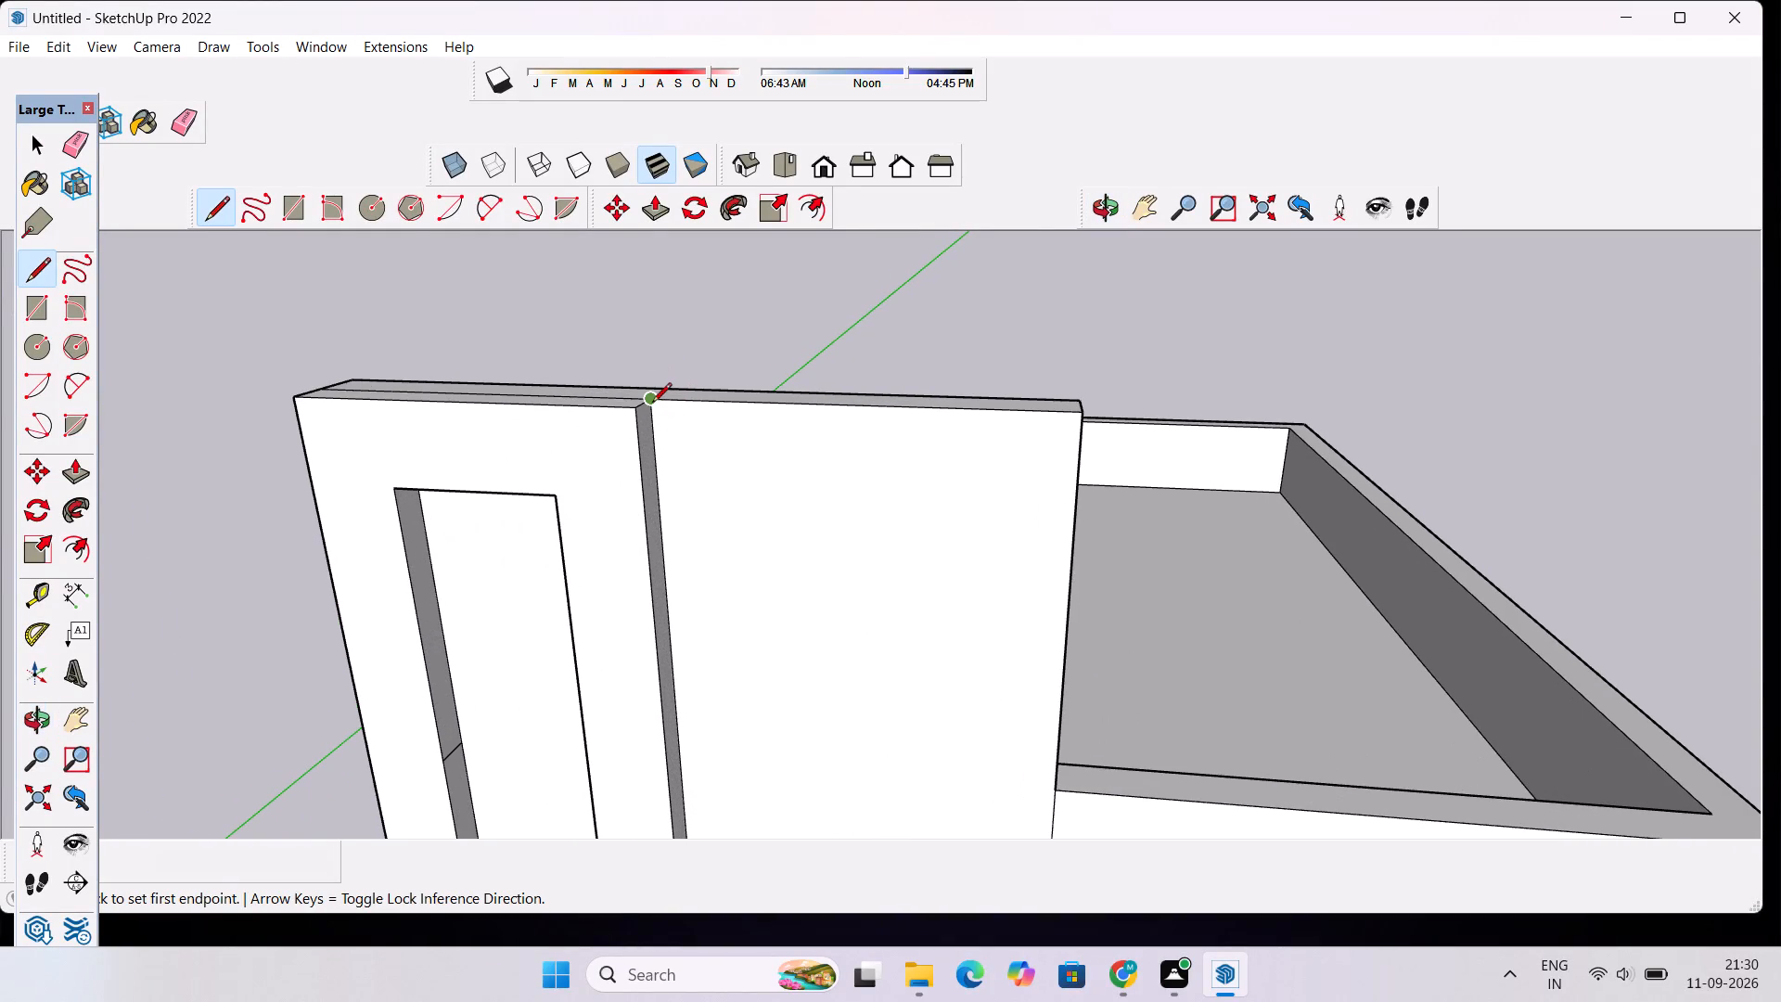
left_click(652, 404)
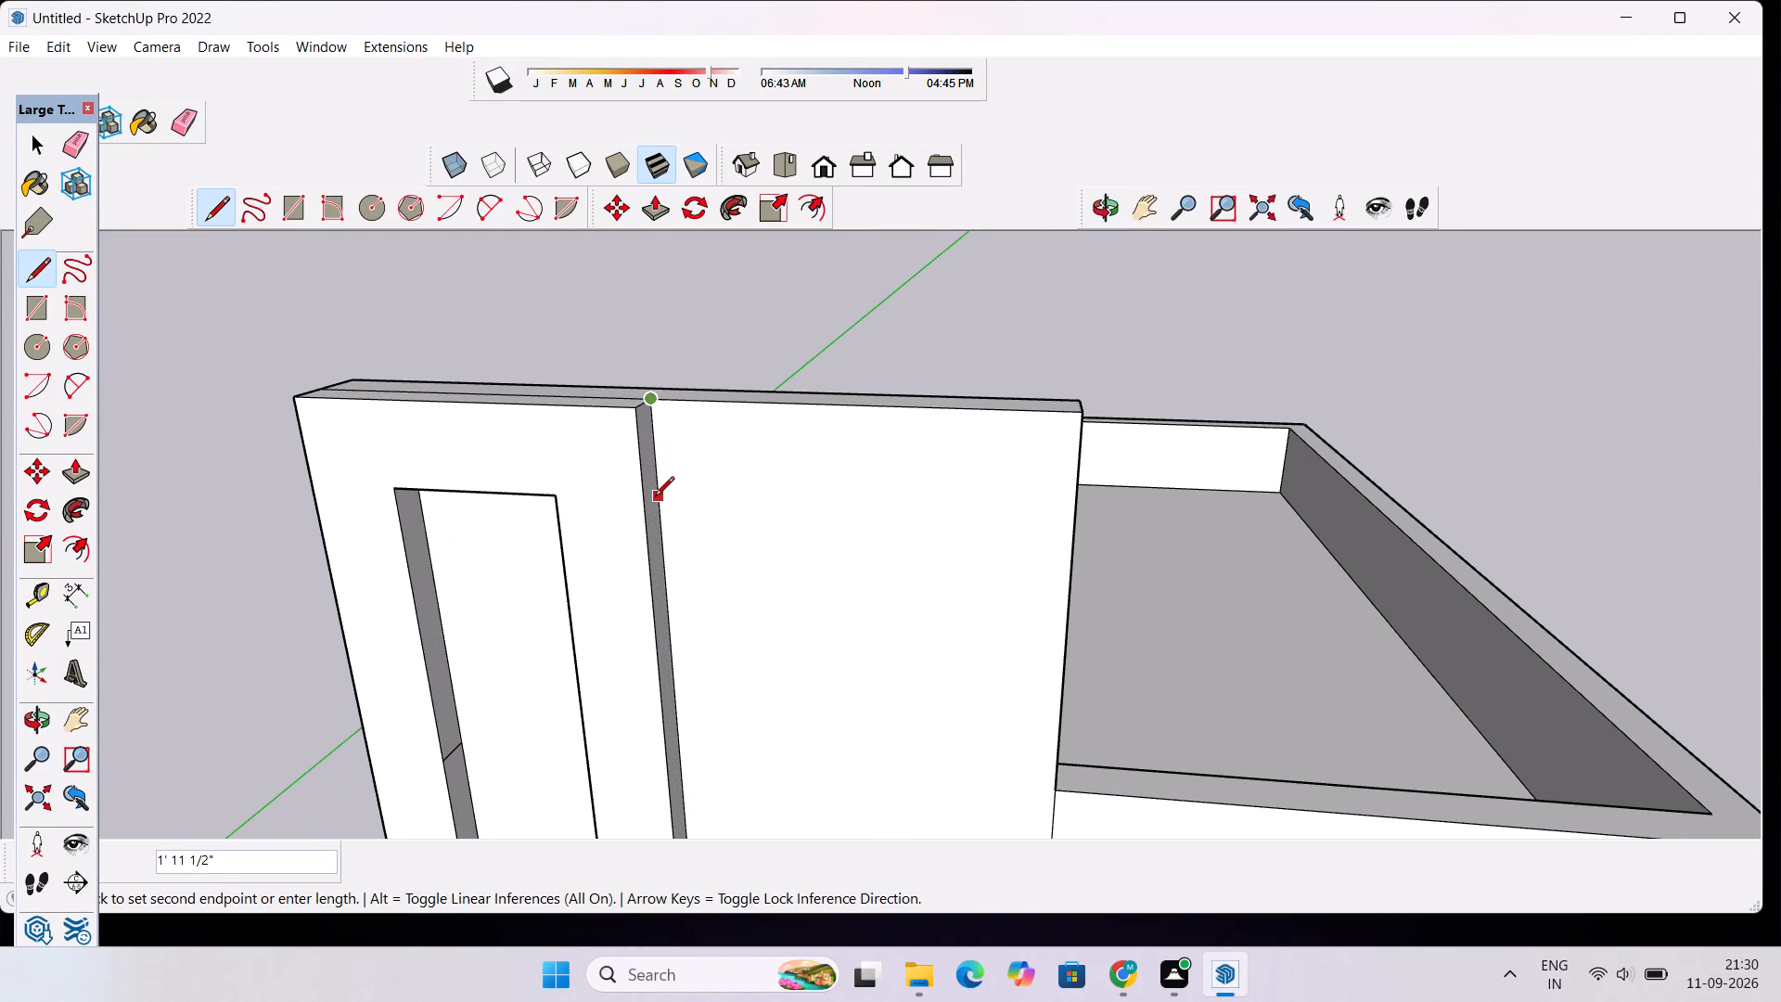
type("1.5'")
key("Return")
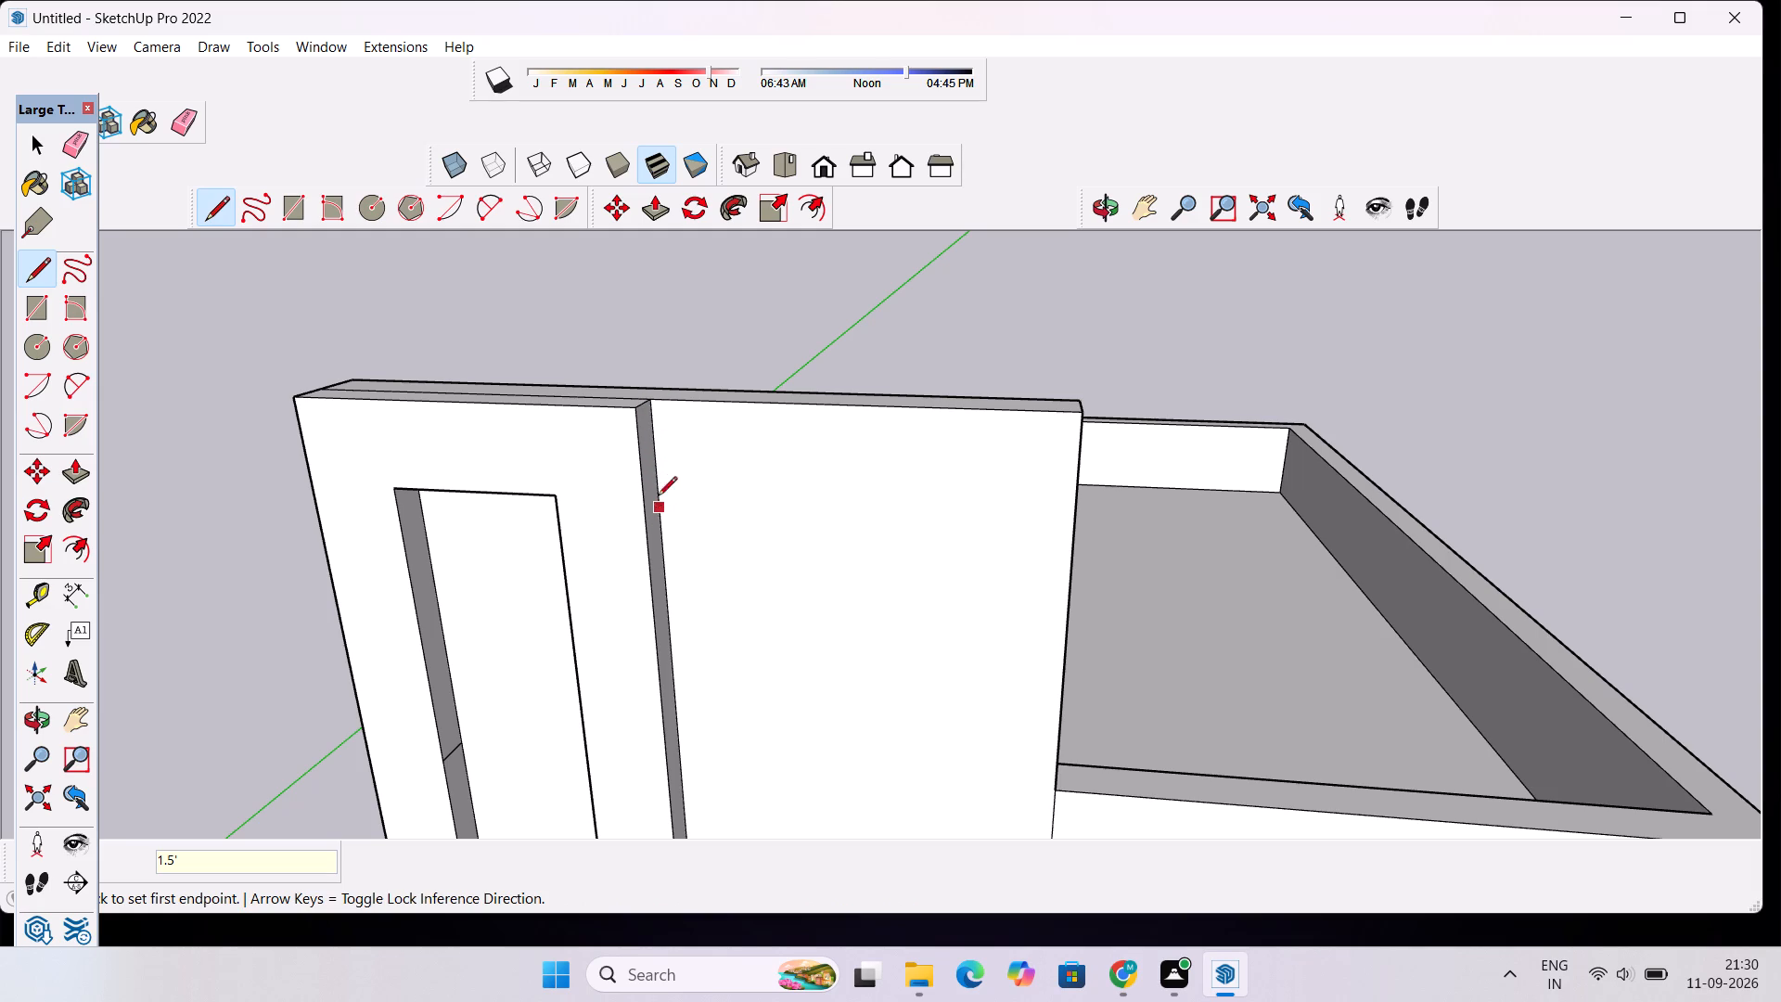
Draw a 2' line down from the raised section's top corner beside the strip, and a horizontal line about 8' 1" across the face from its end.
left_click(652, 402)
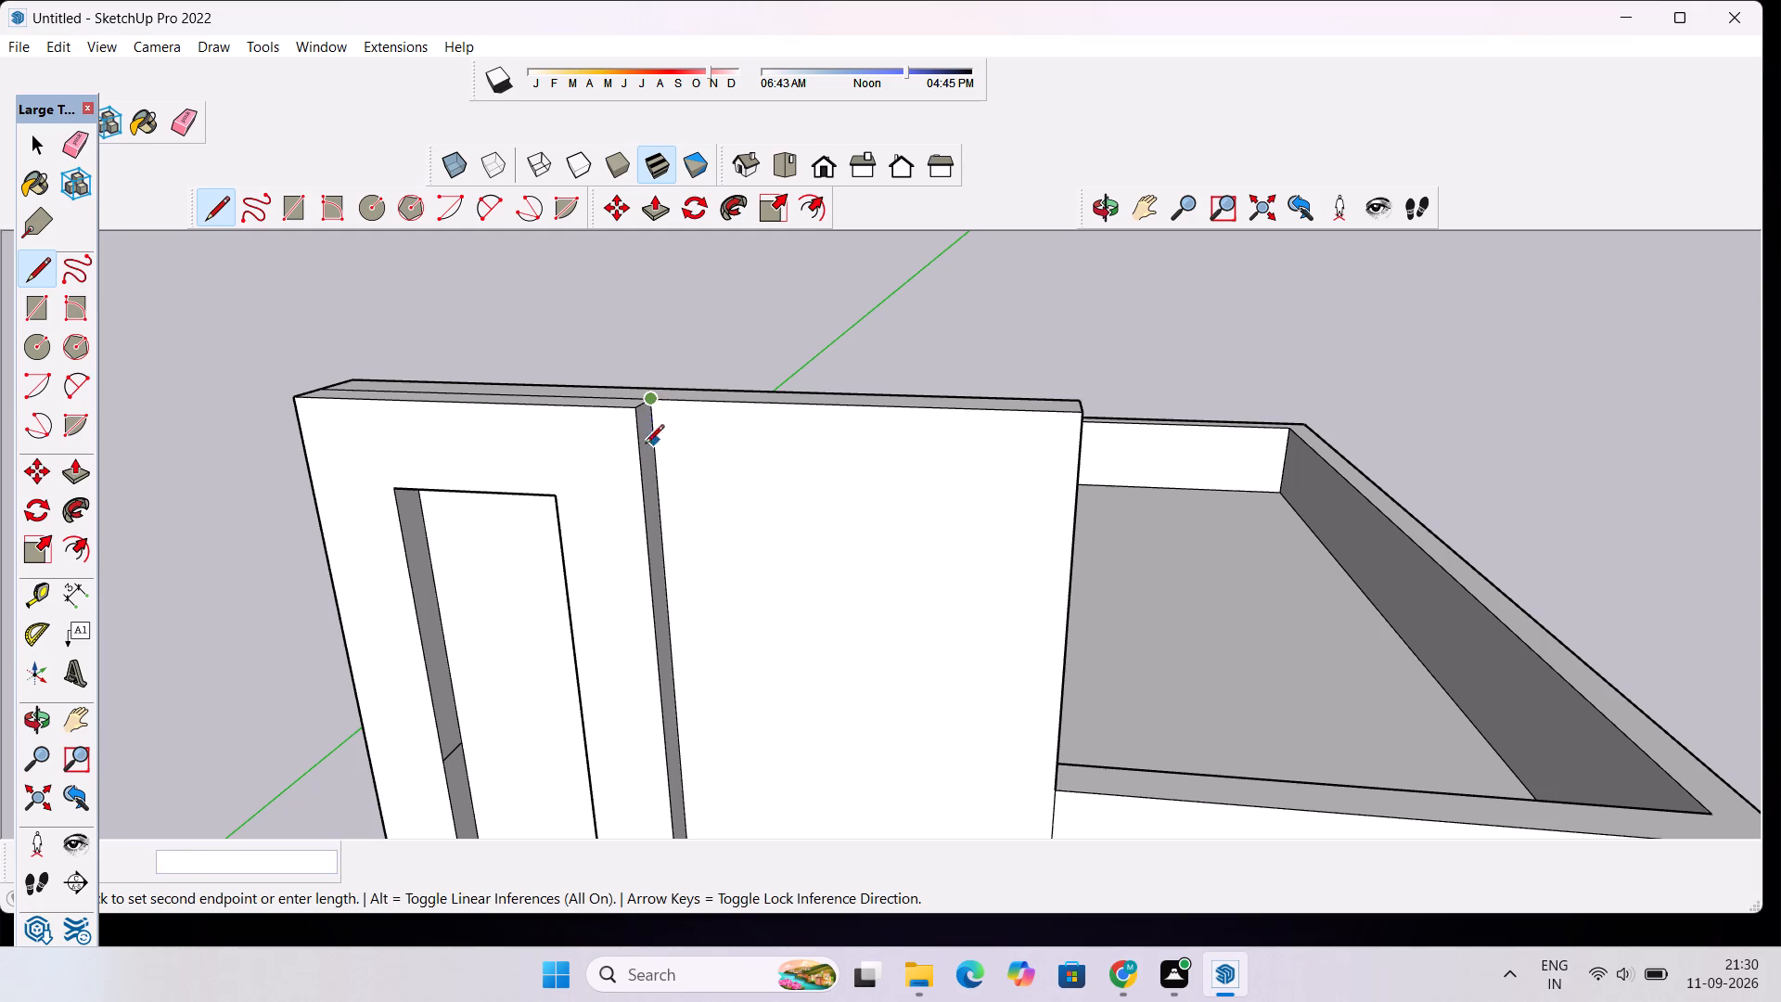
type("2'")
key("Return")
left_click(660, 499)
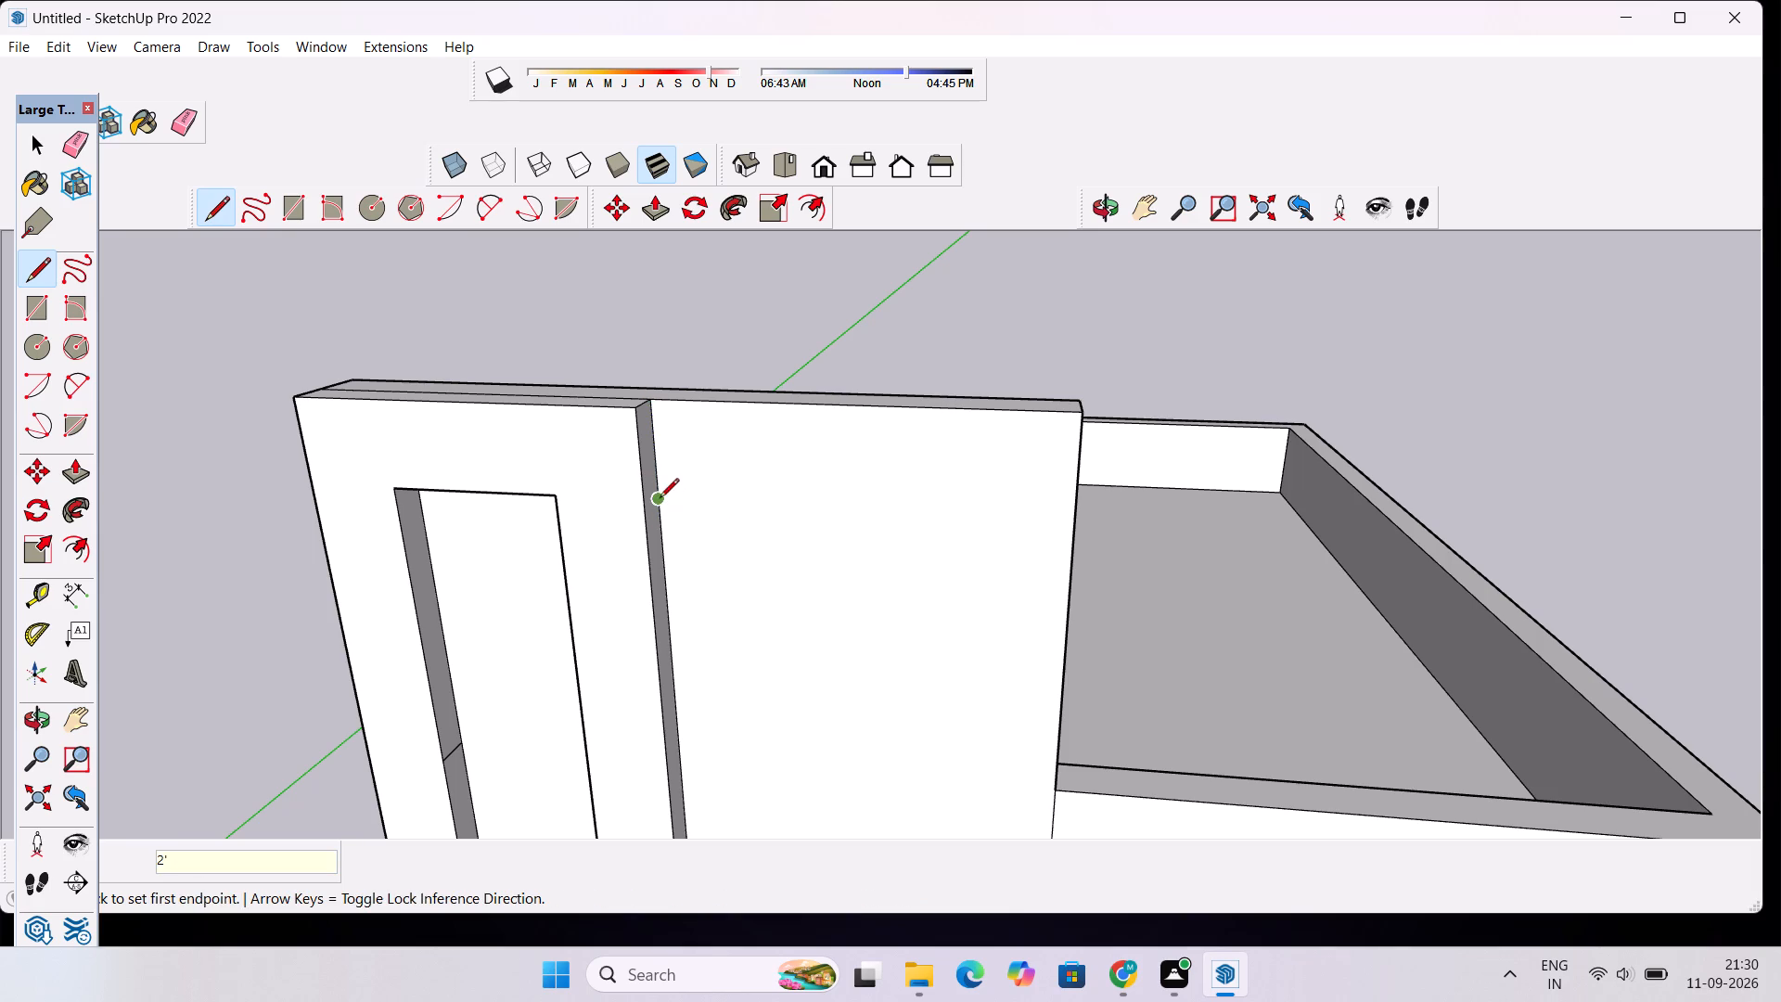
scroll(709, 494, "down", 2)
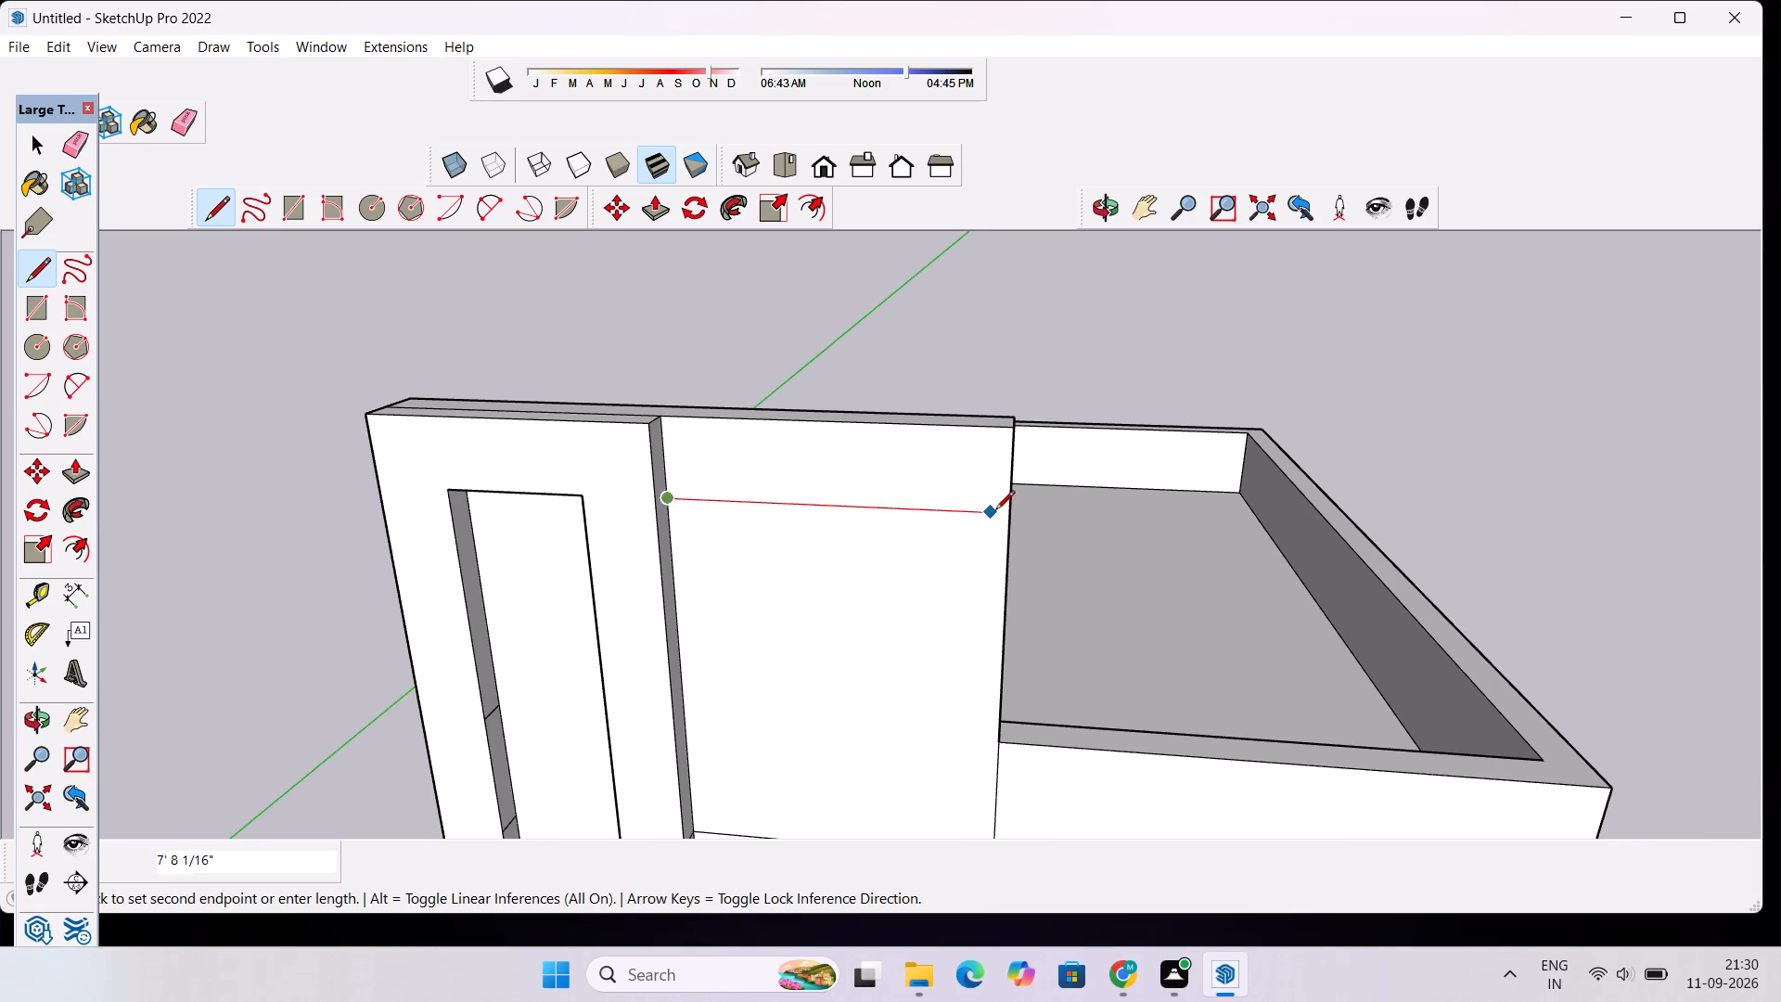
scroll(995, 511, "up", 4)
left_click(1017, 517)
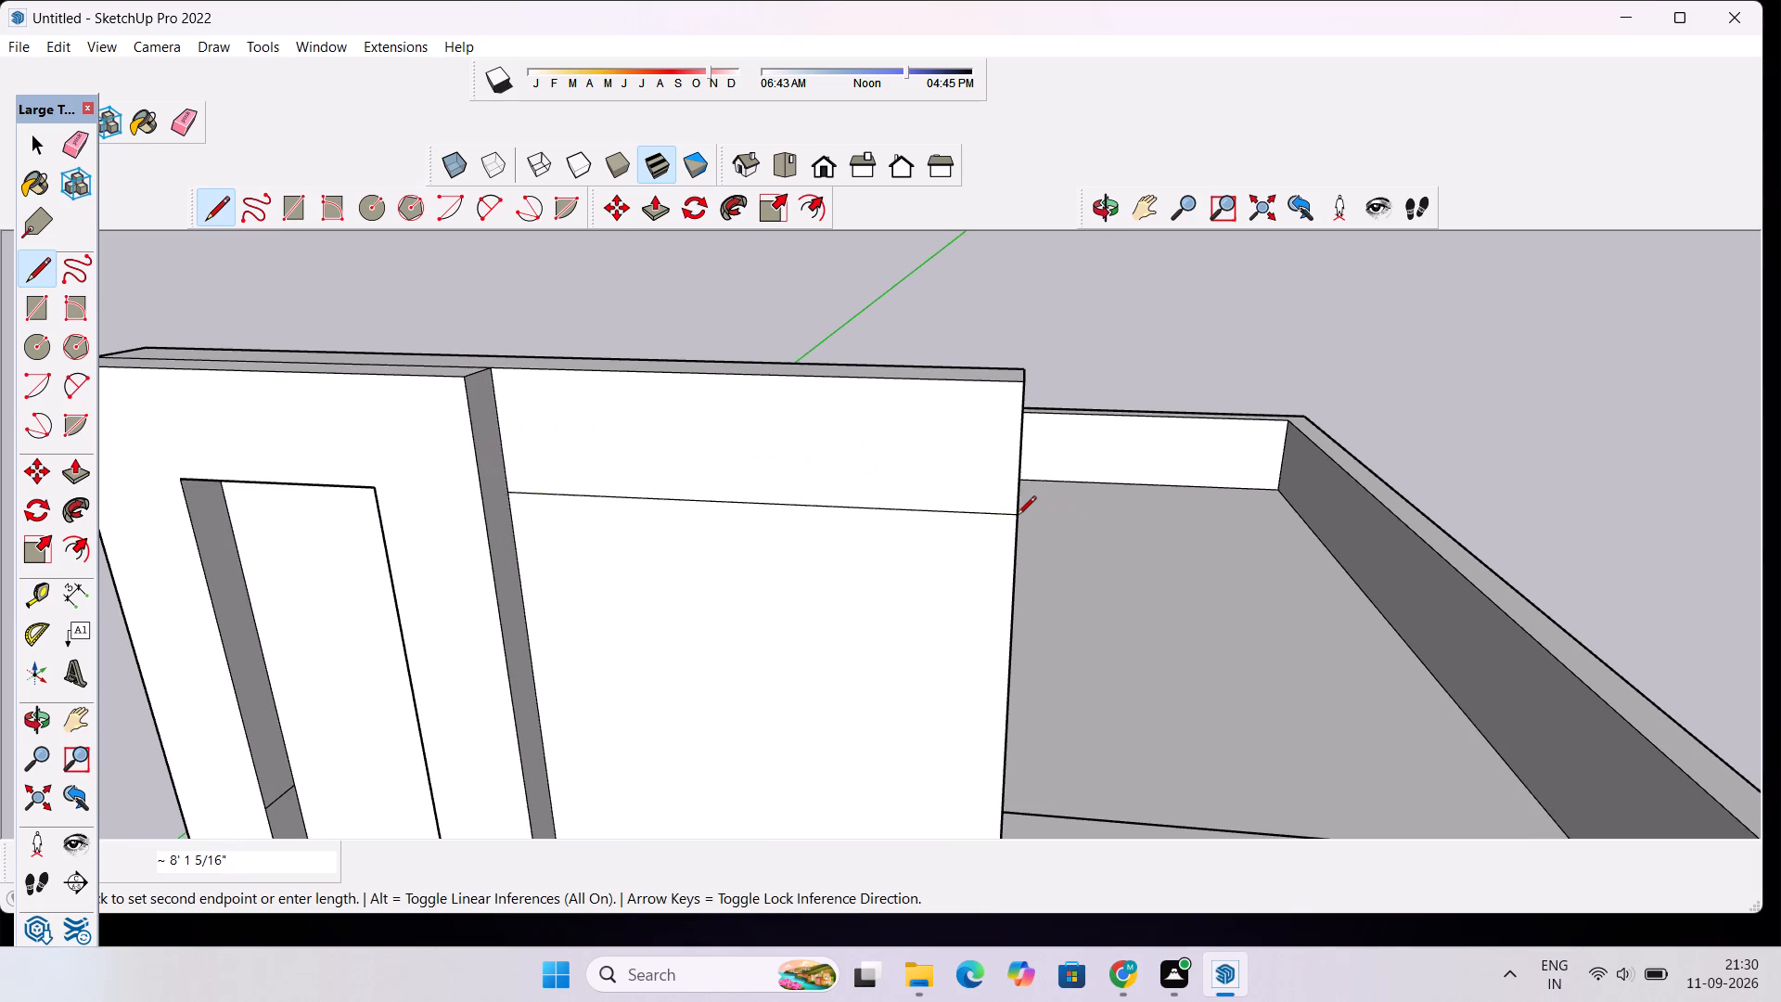
scroll(940, 518, "down", 4)
key("space")
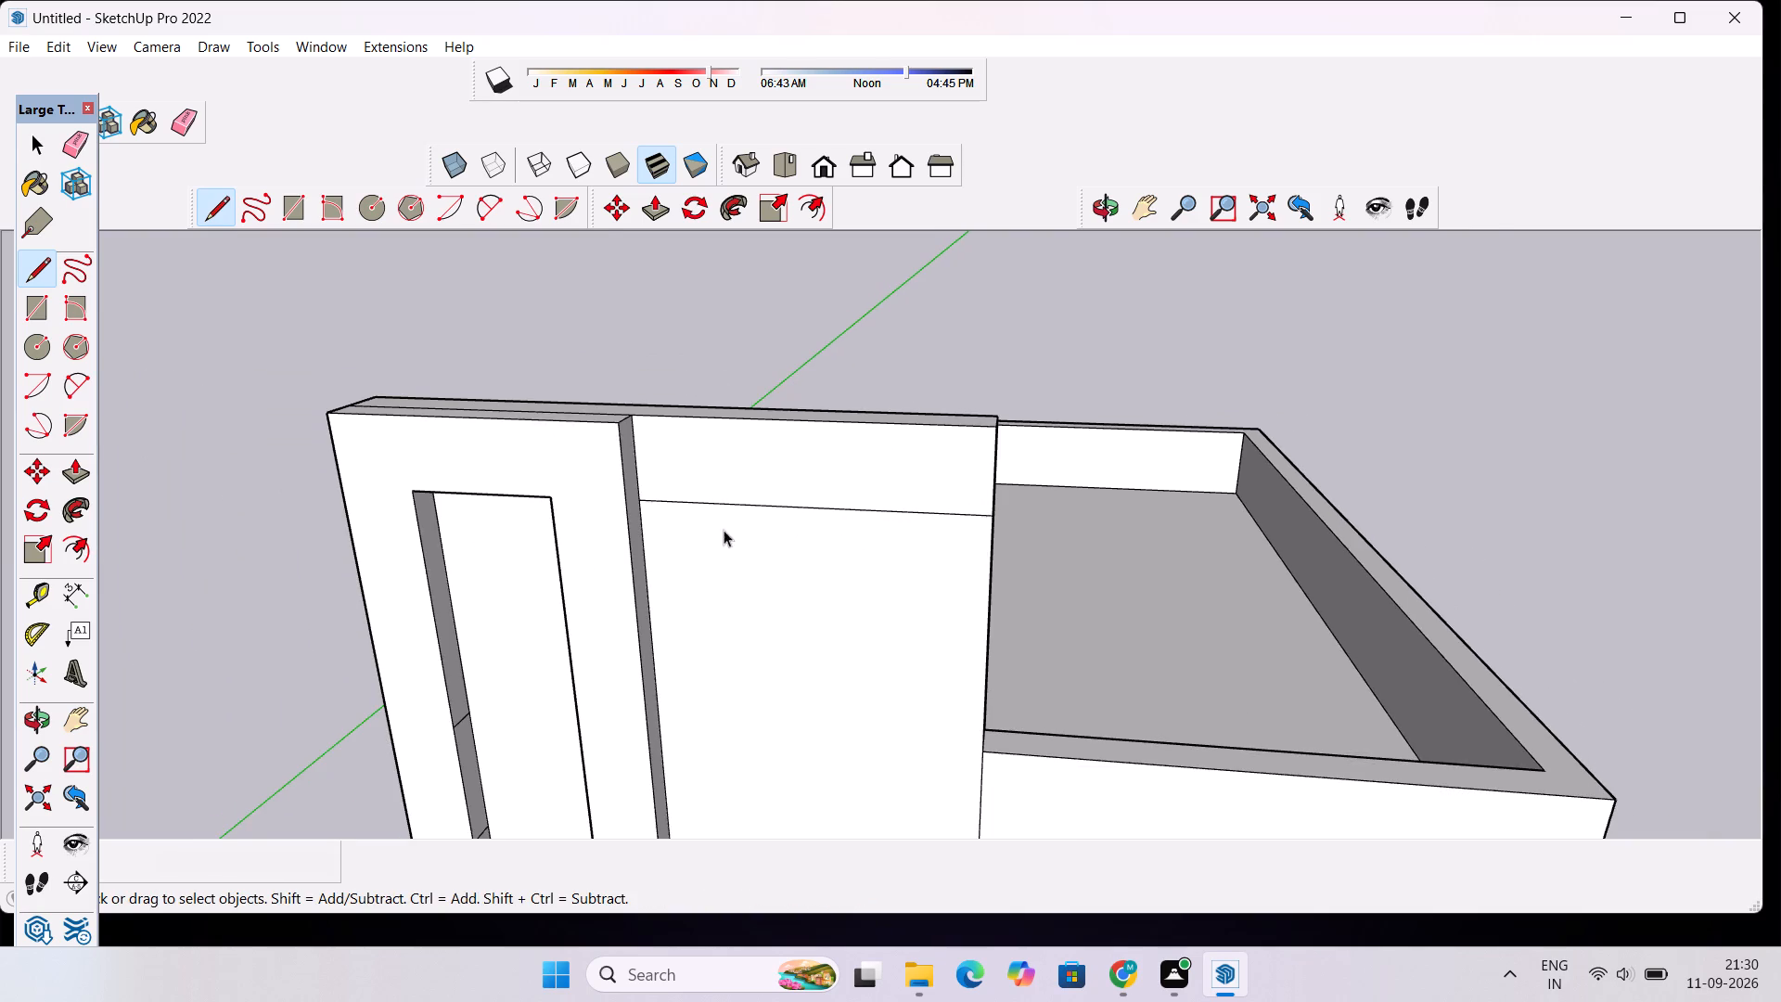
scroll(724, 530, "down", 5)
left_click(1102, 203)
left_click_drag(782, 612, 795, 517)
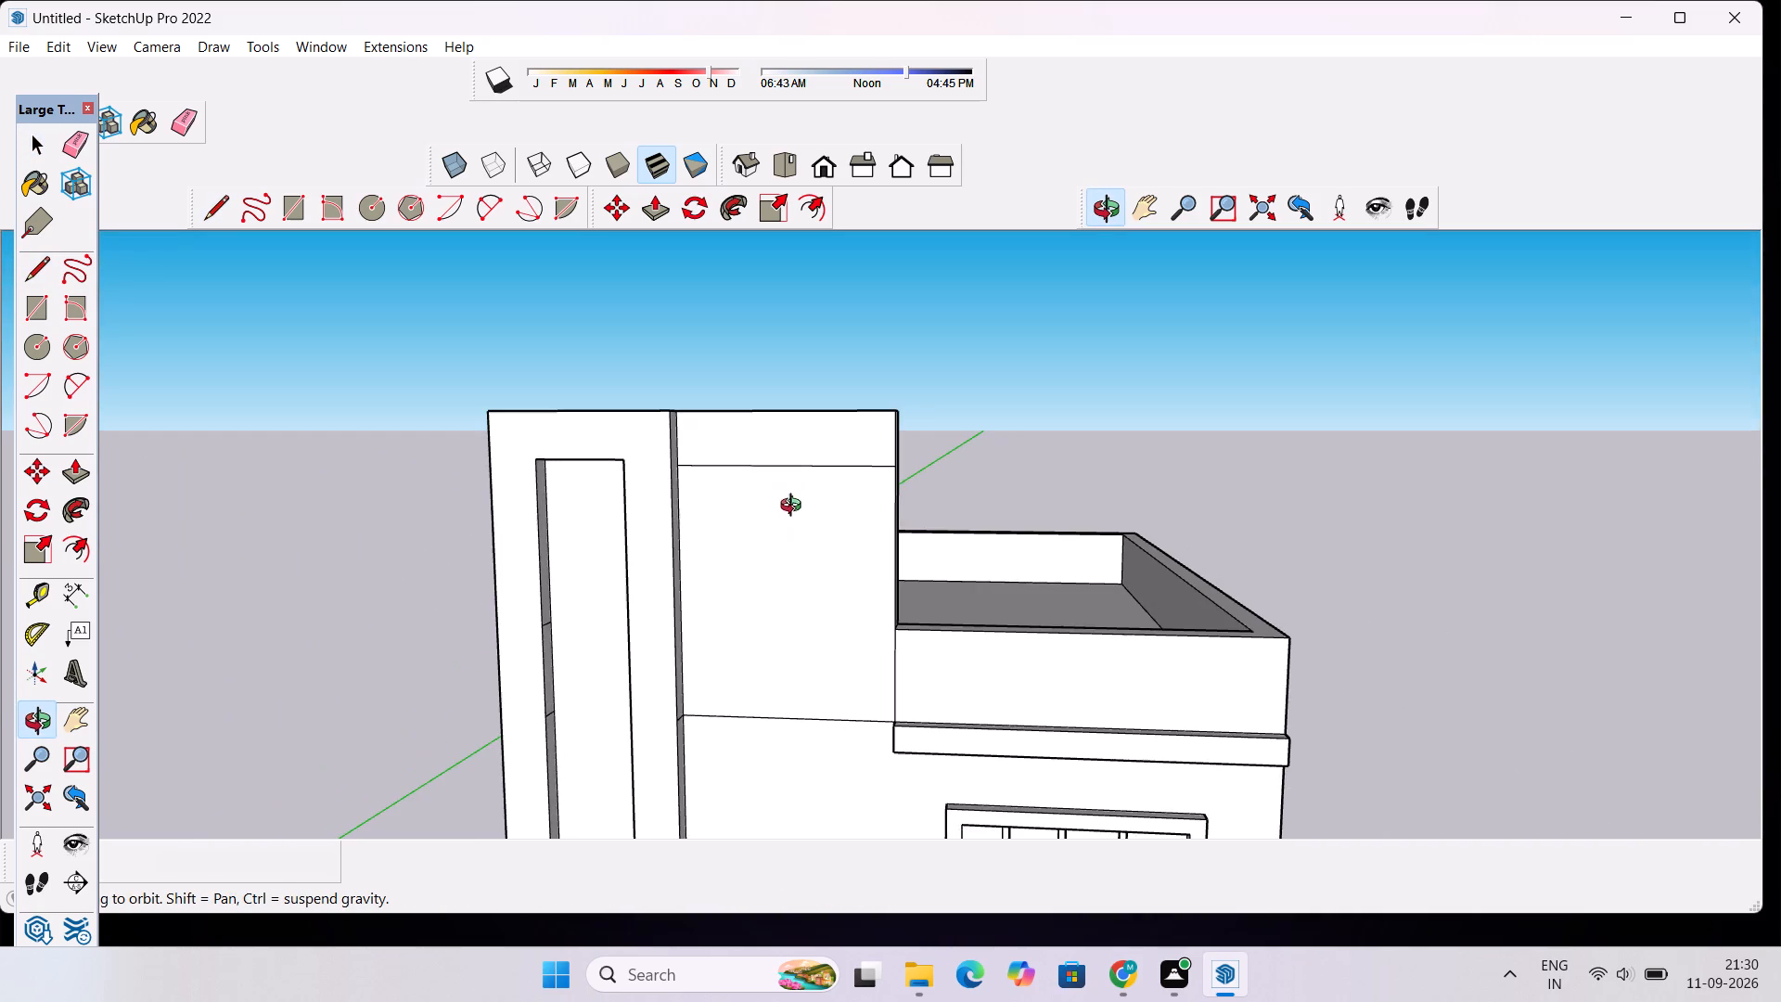
Push/Pull the top band of the raised section's front face outward 6".
scroll(775, 471, "up", 6)
scroll(665, 434, "down", 3)
scroll(663, 368, "up", 3)
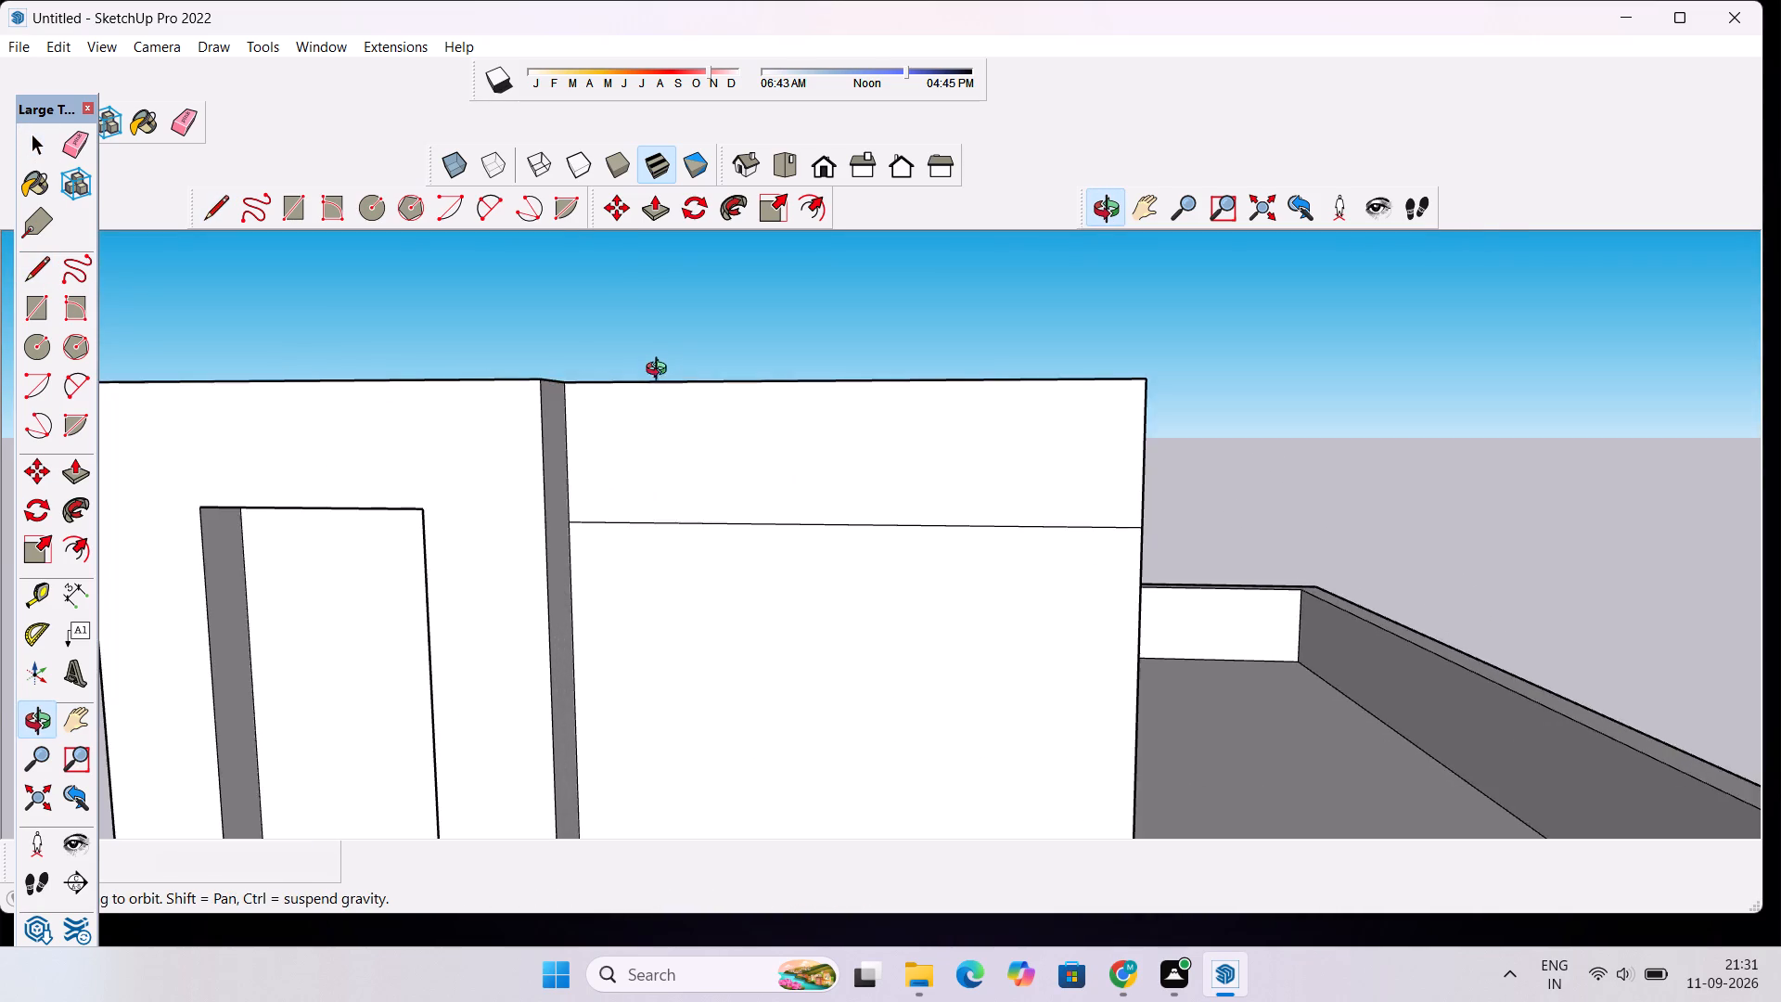
left_click_drag(660, 376, 668, 411)
key("space")
left_click(685, 486)
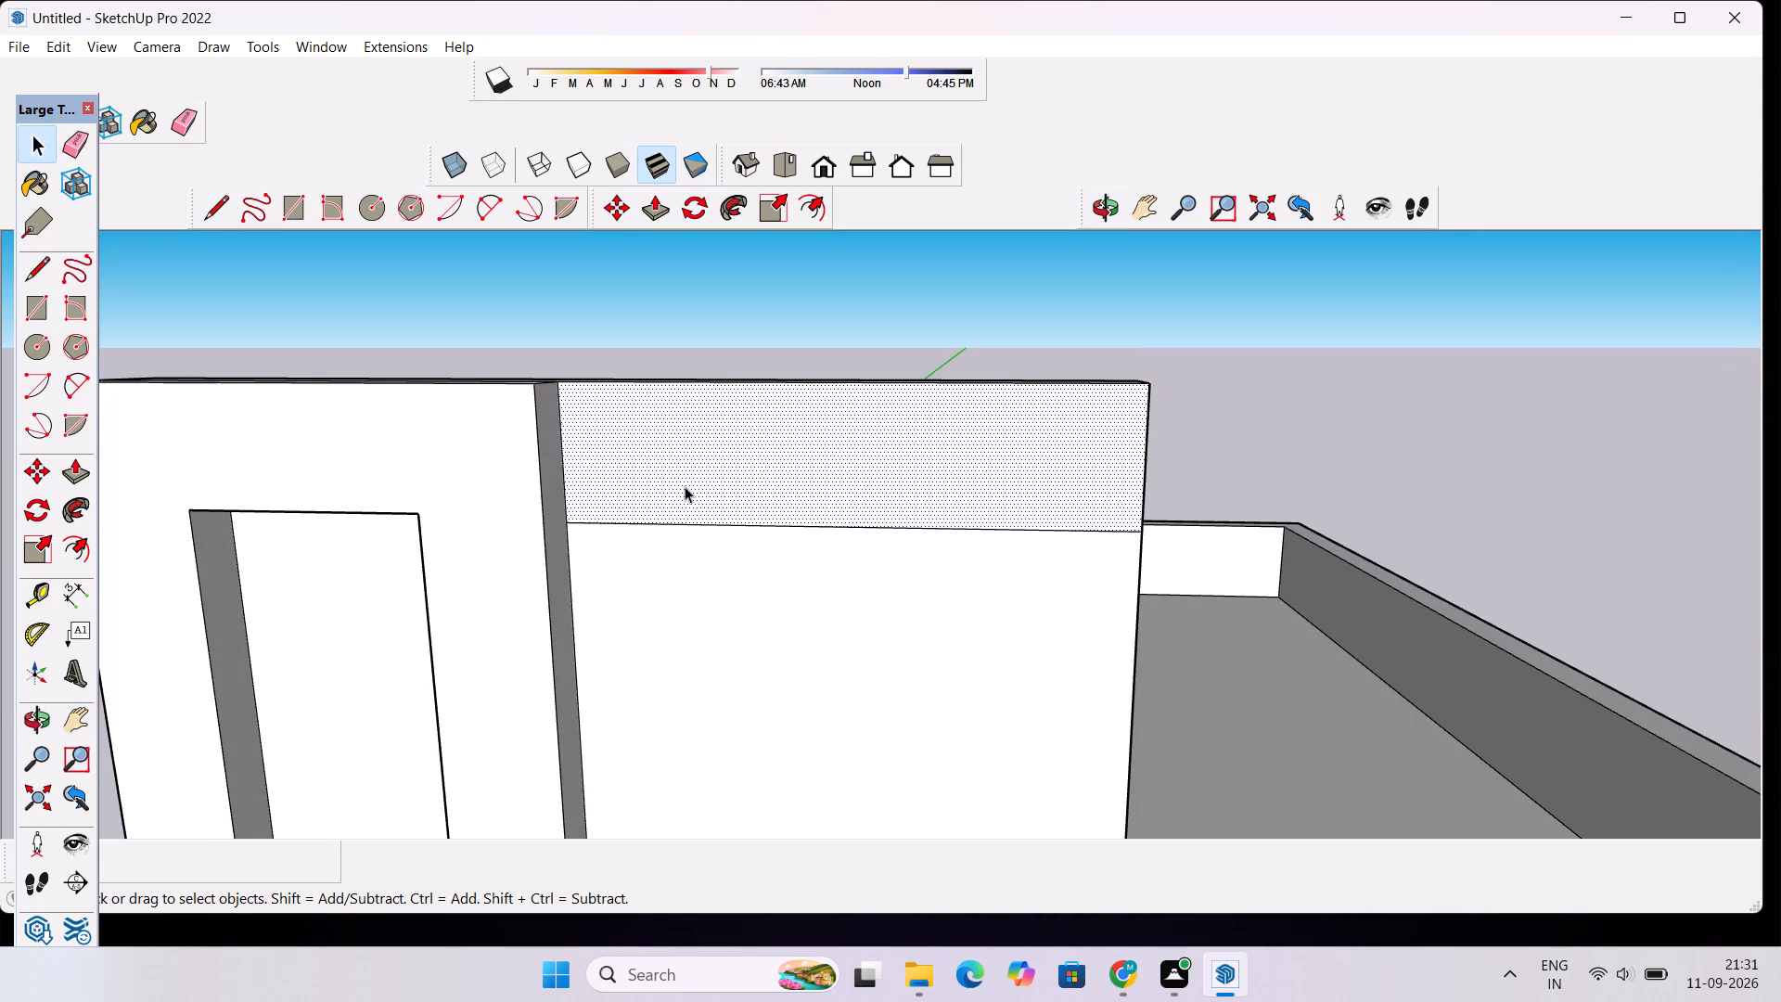
key("p")
left_click(685, 486)
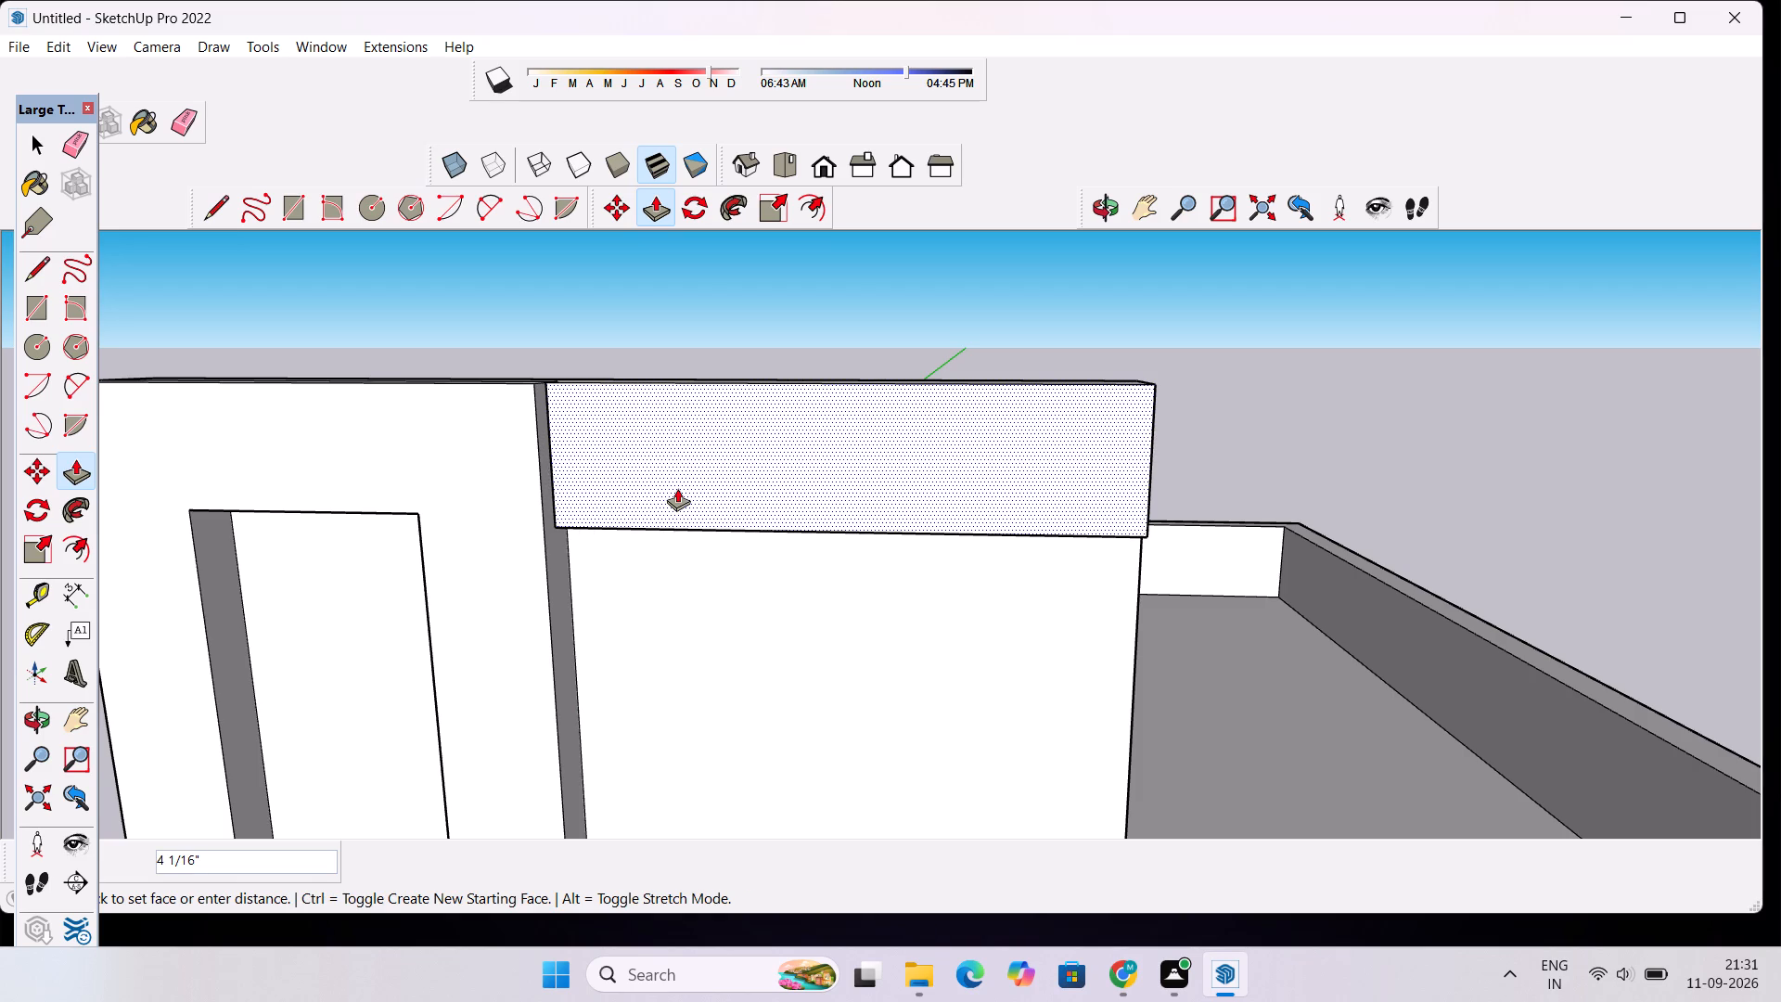
type("6\"")
key("Return")
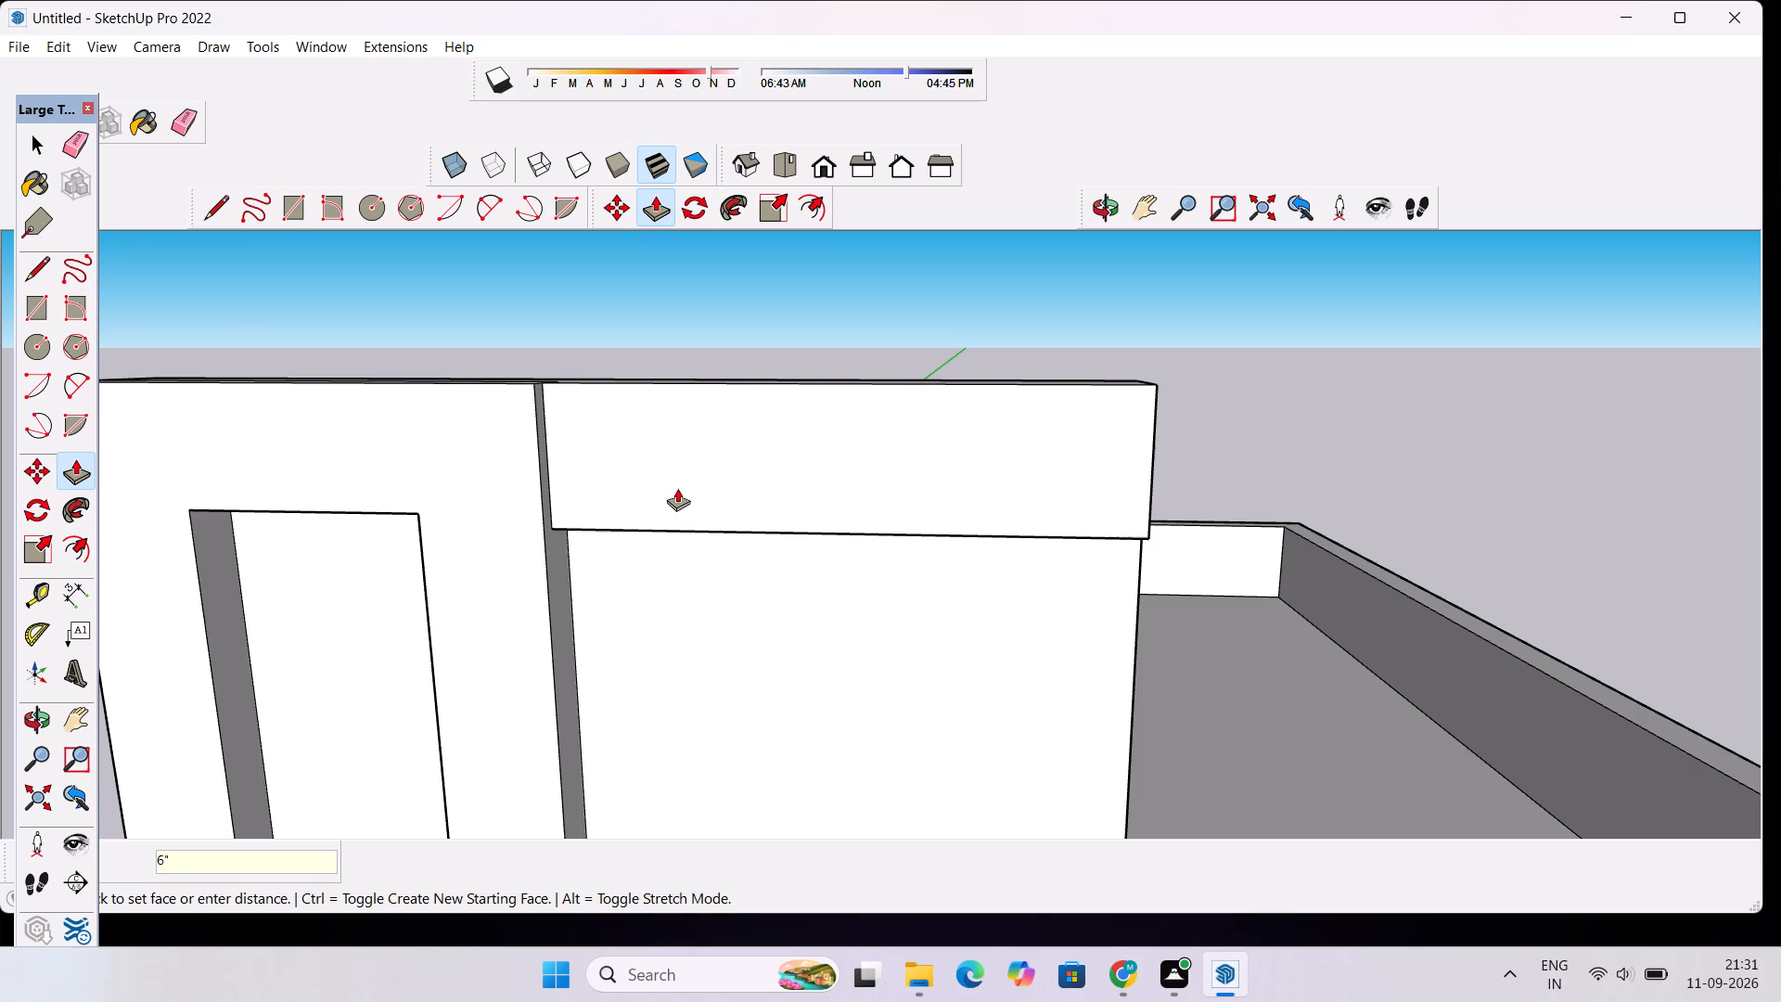
Push/Pull the projecting top band's front face back inward 1.5".
scroll(676, 486, "down", 8)
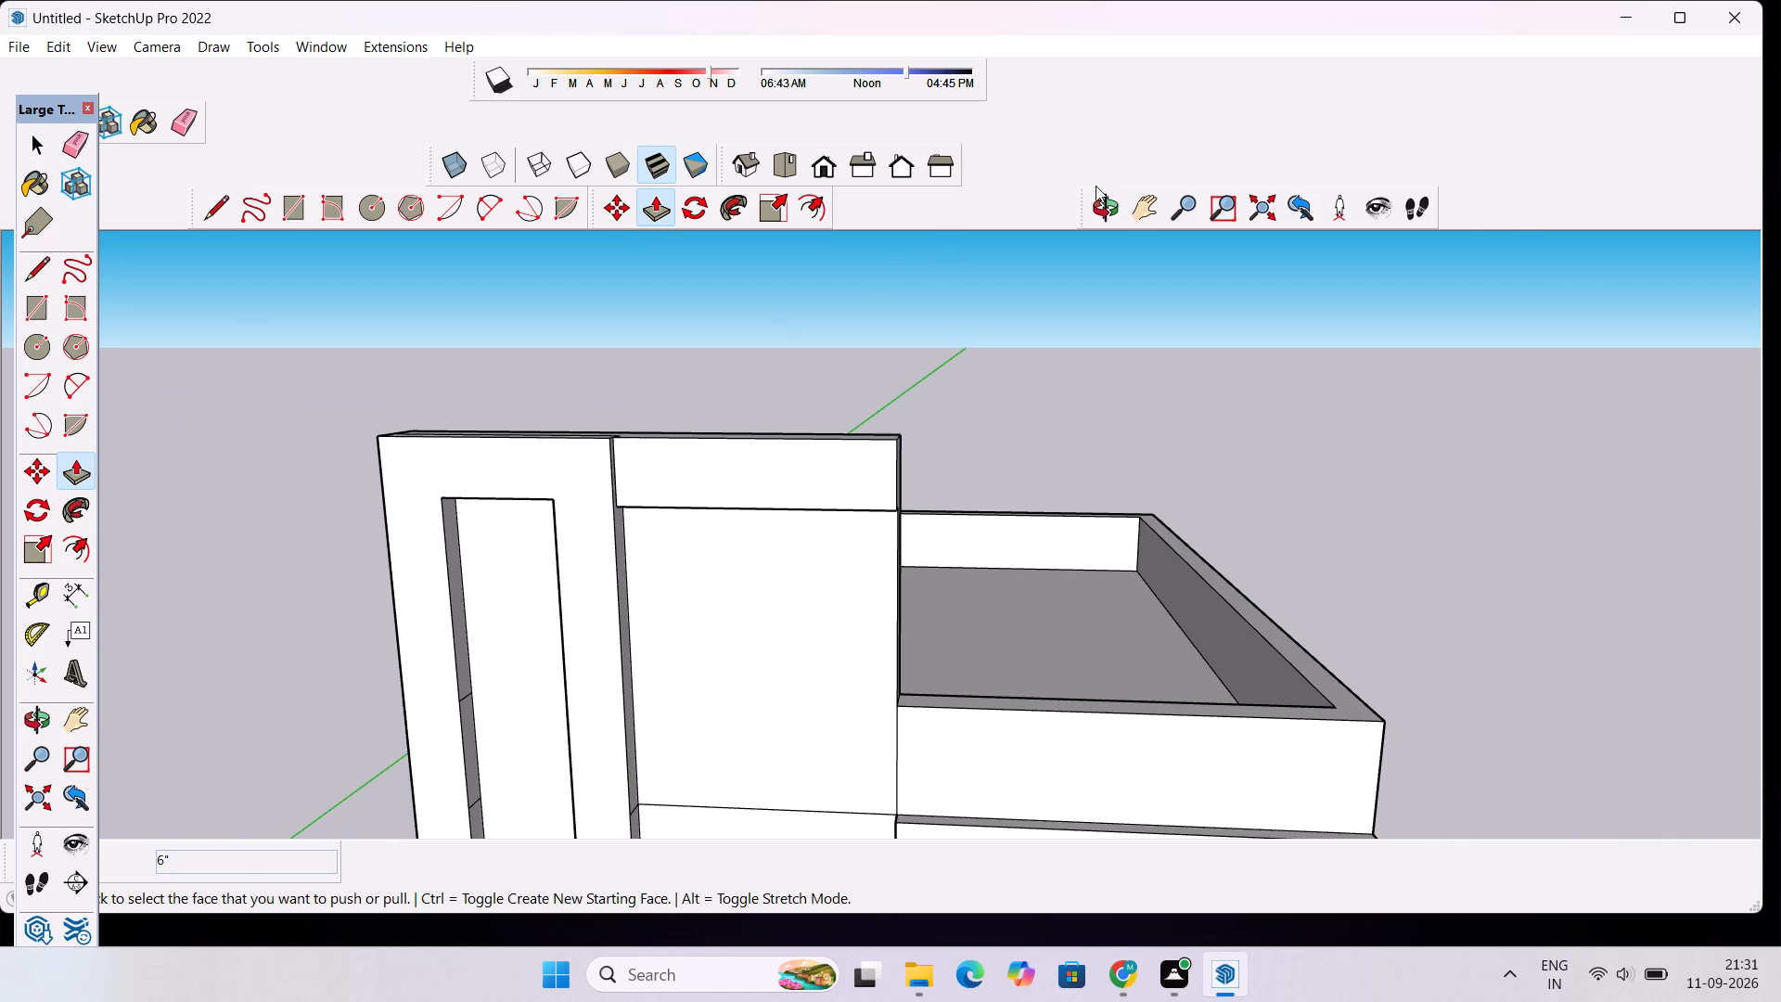
left_click(1115, 205)
left_click_drag(1143, 376, 808, 536)
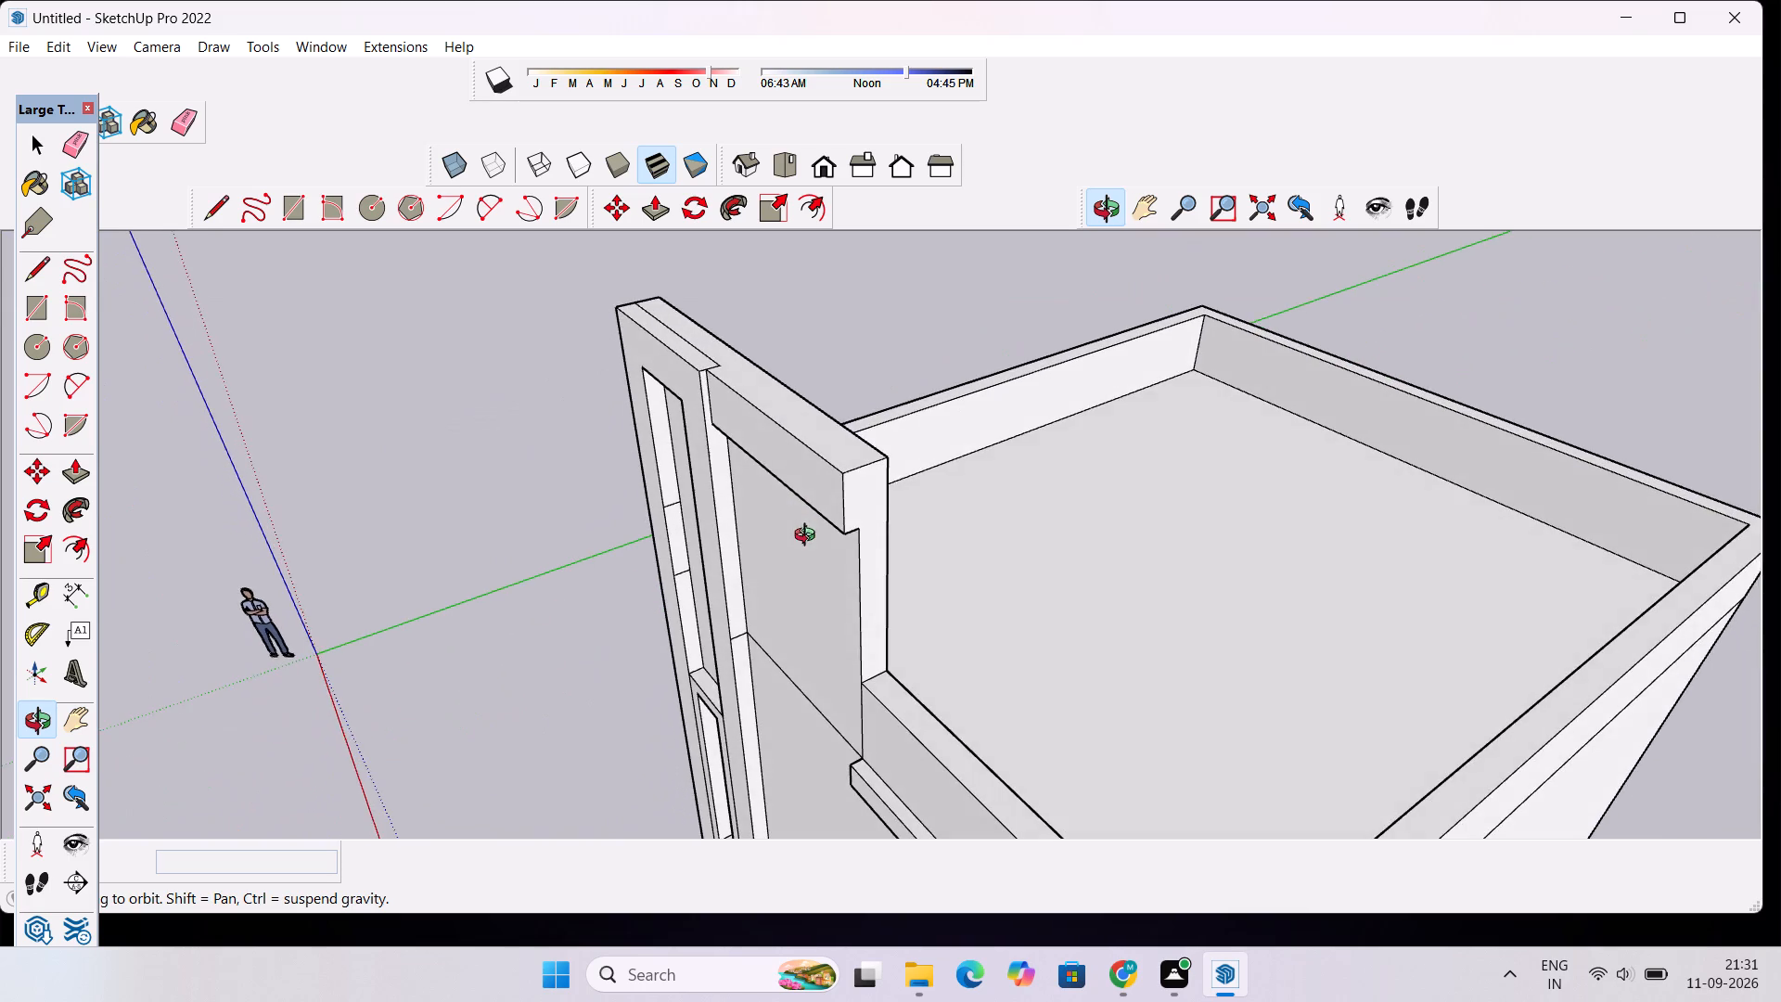
scroll(738, 408, "up", 3)
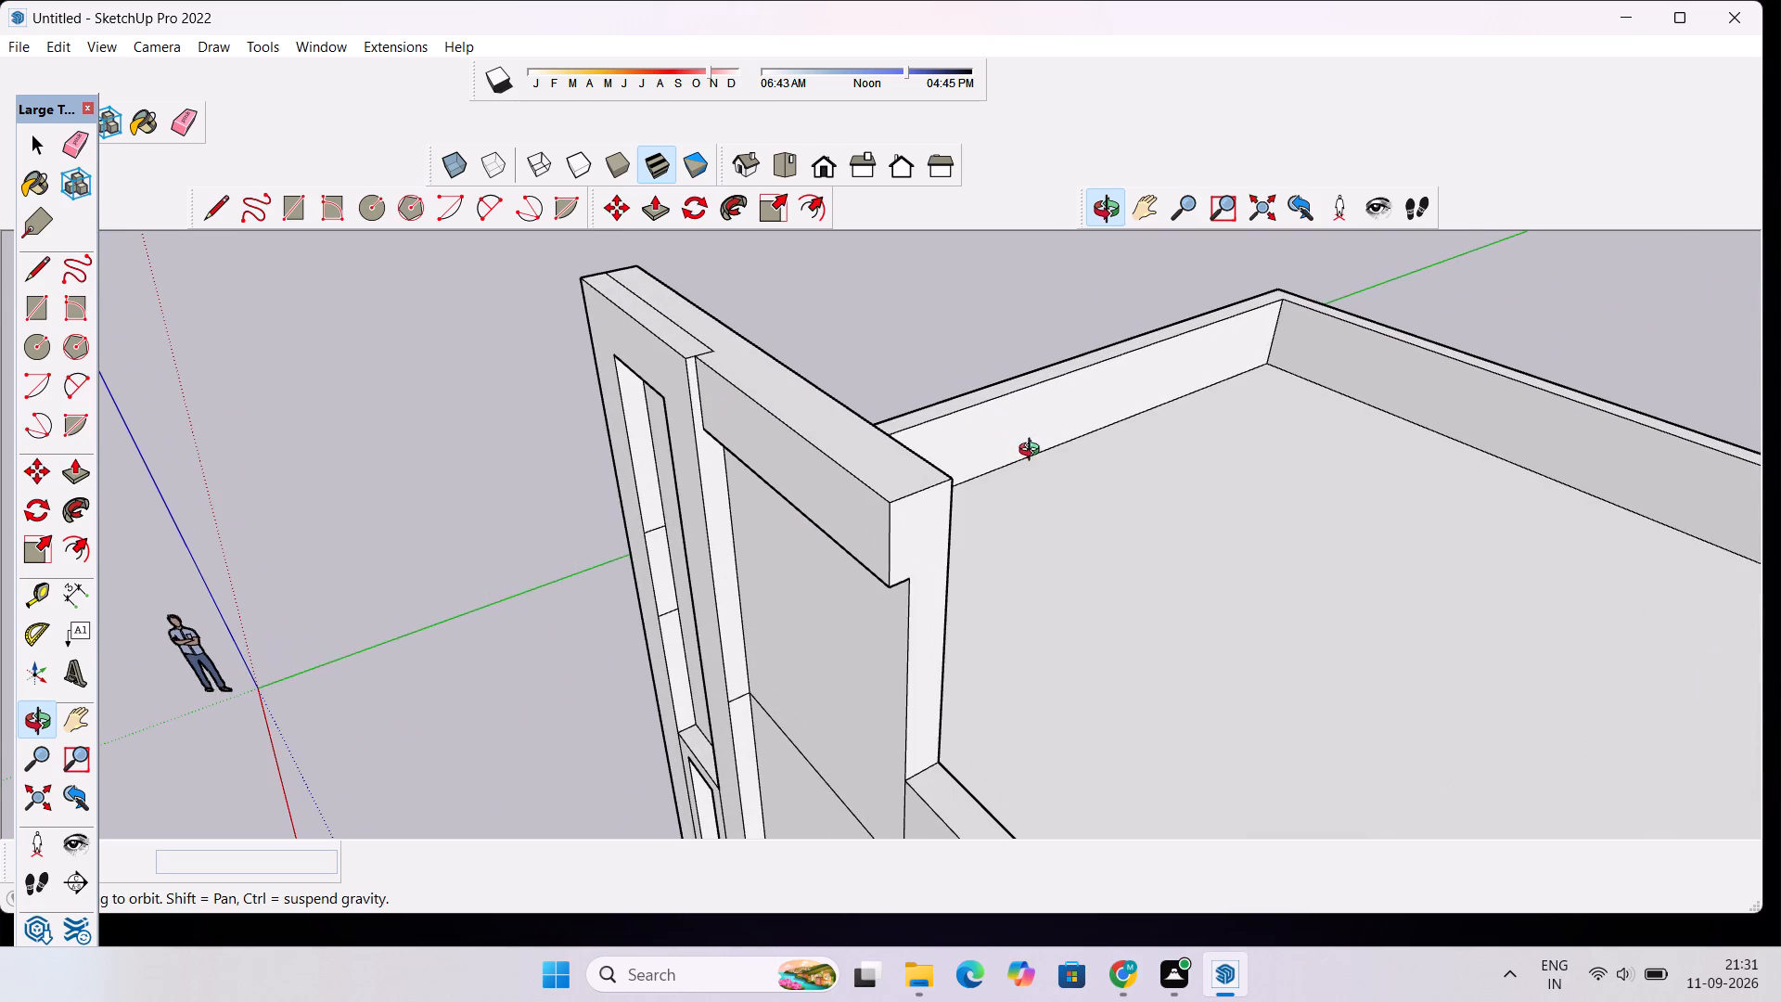
left_click_drag(1034, 452, 933, 418)
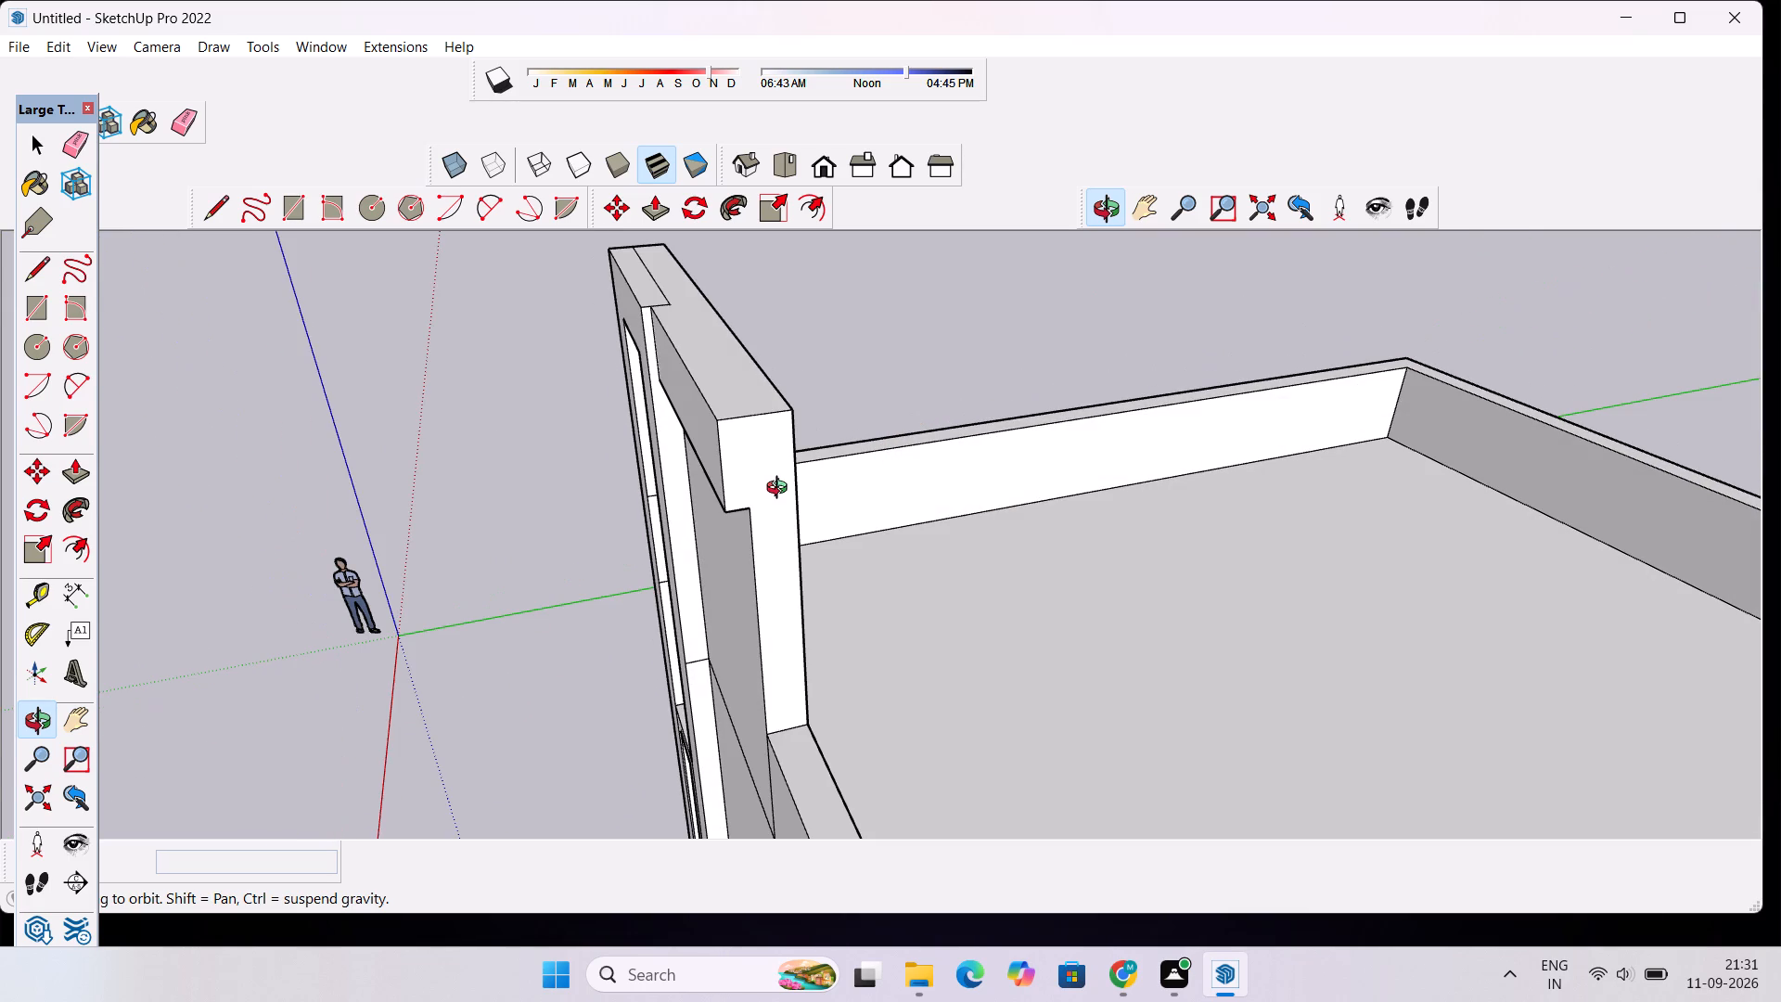
scroll(781, 490, "up", 4)
scroll(780, 502, "down", 4)
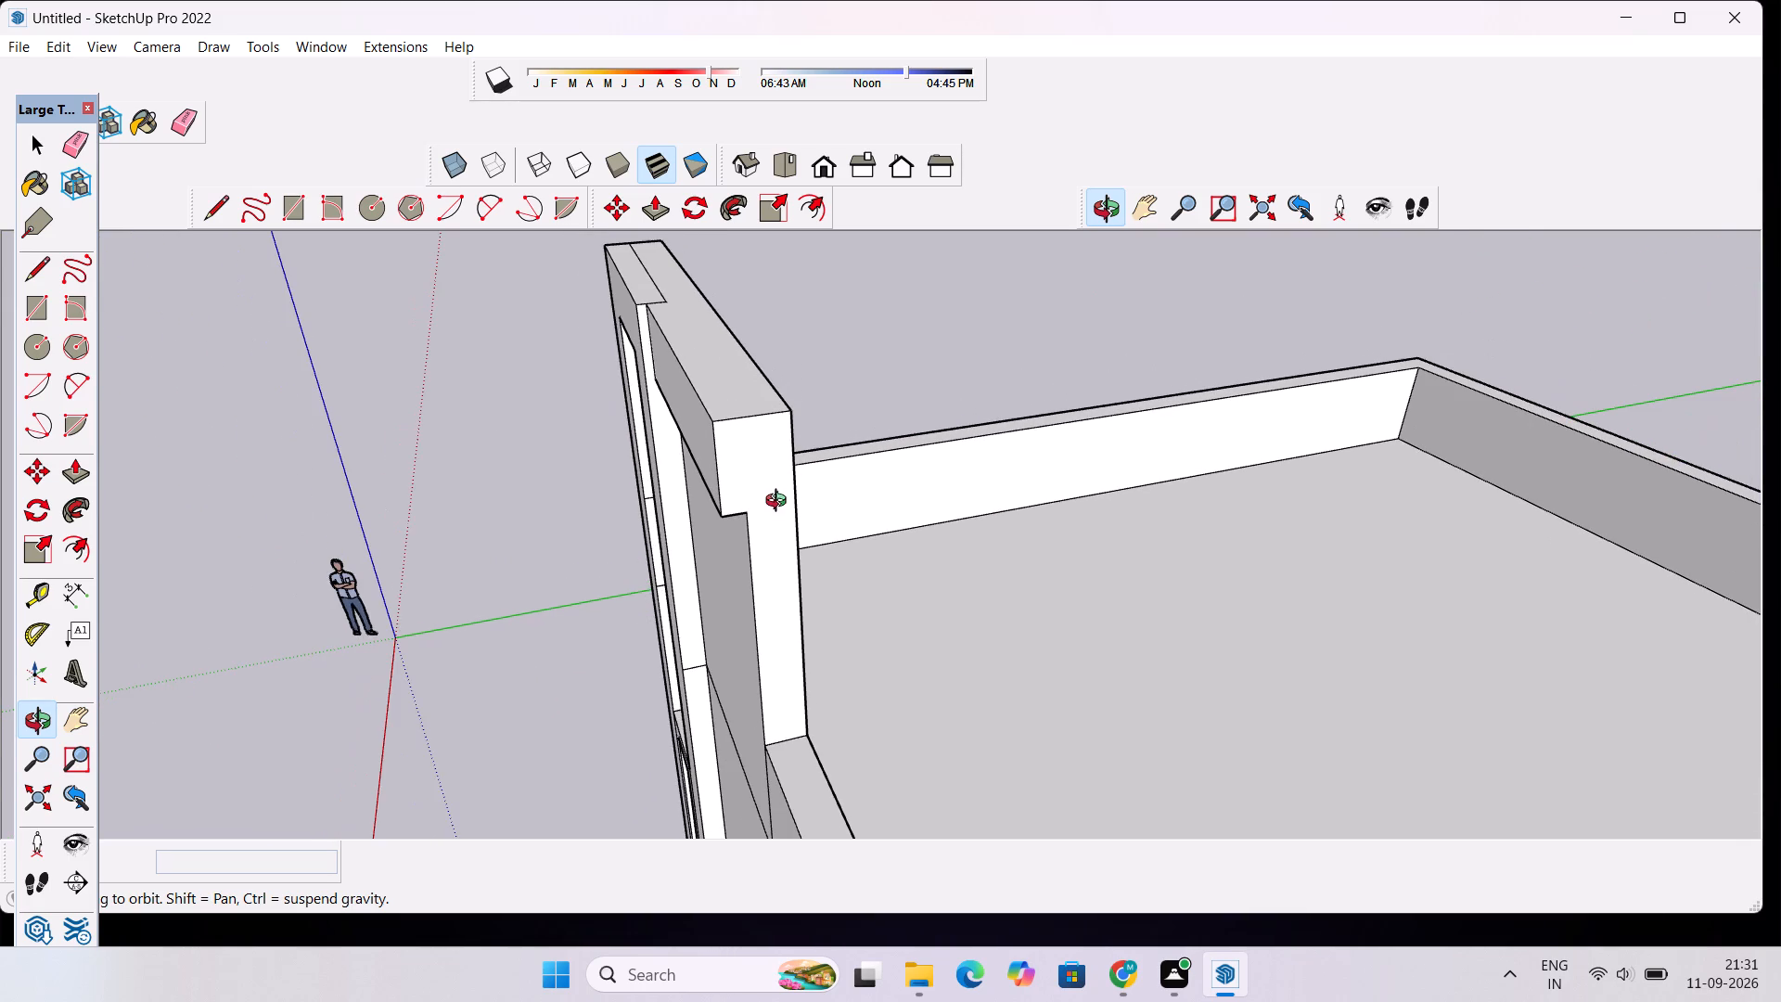
left_click_drag(658, 550, 809, 480)
scroll(833, 470, "down", 4)
scroll(780, 342, "up", 3)
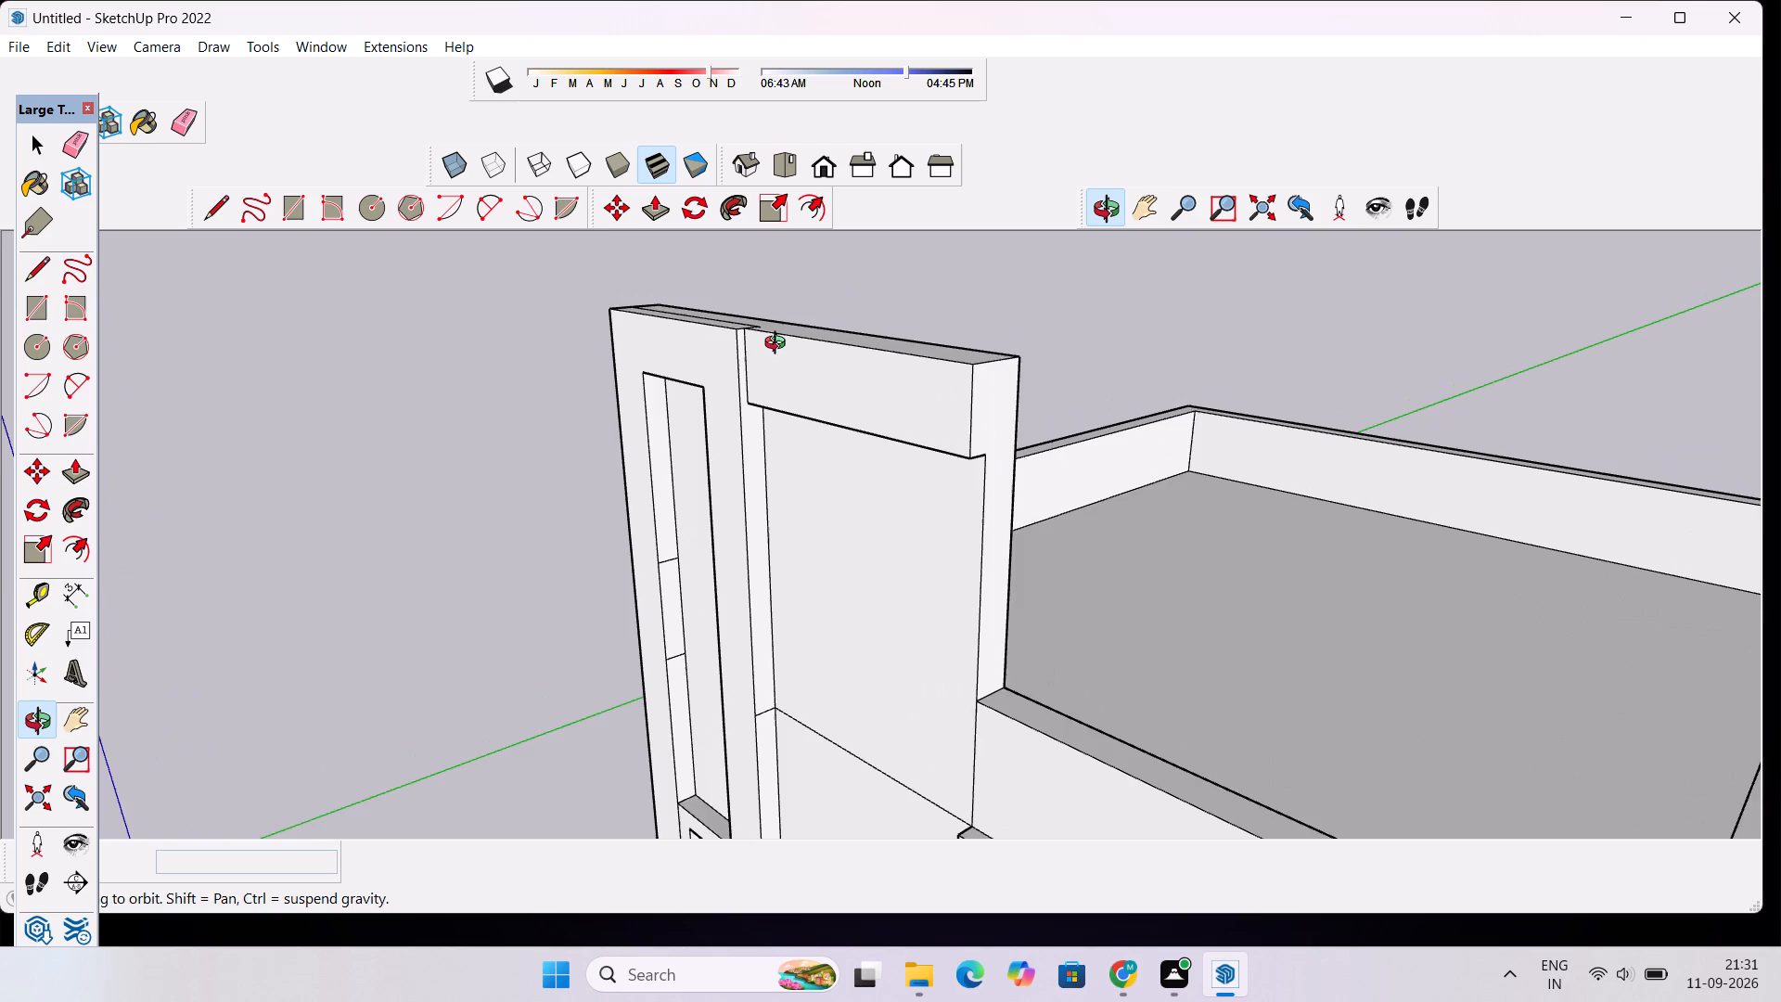
scroll(778, 347, "up", 3)
key("space")
left_click(801, 392)
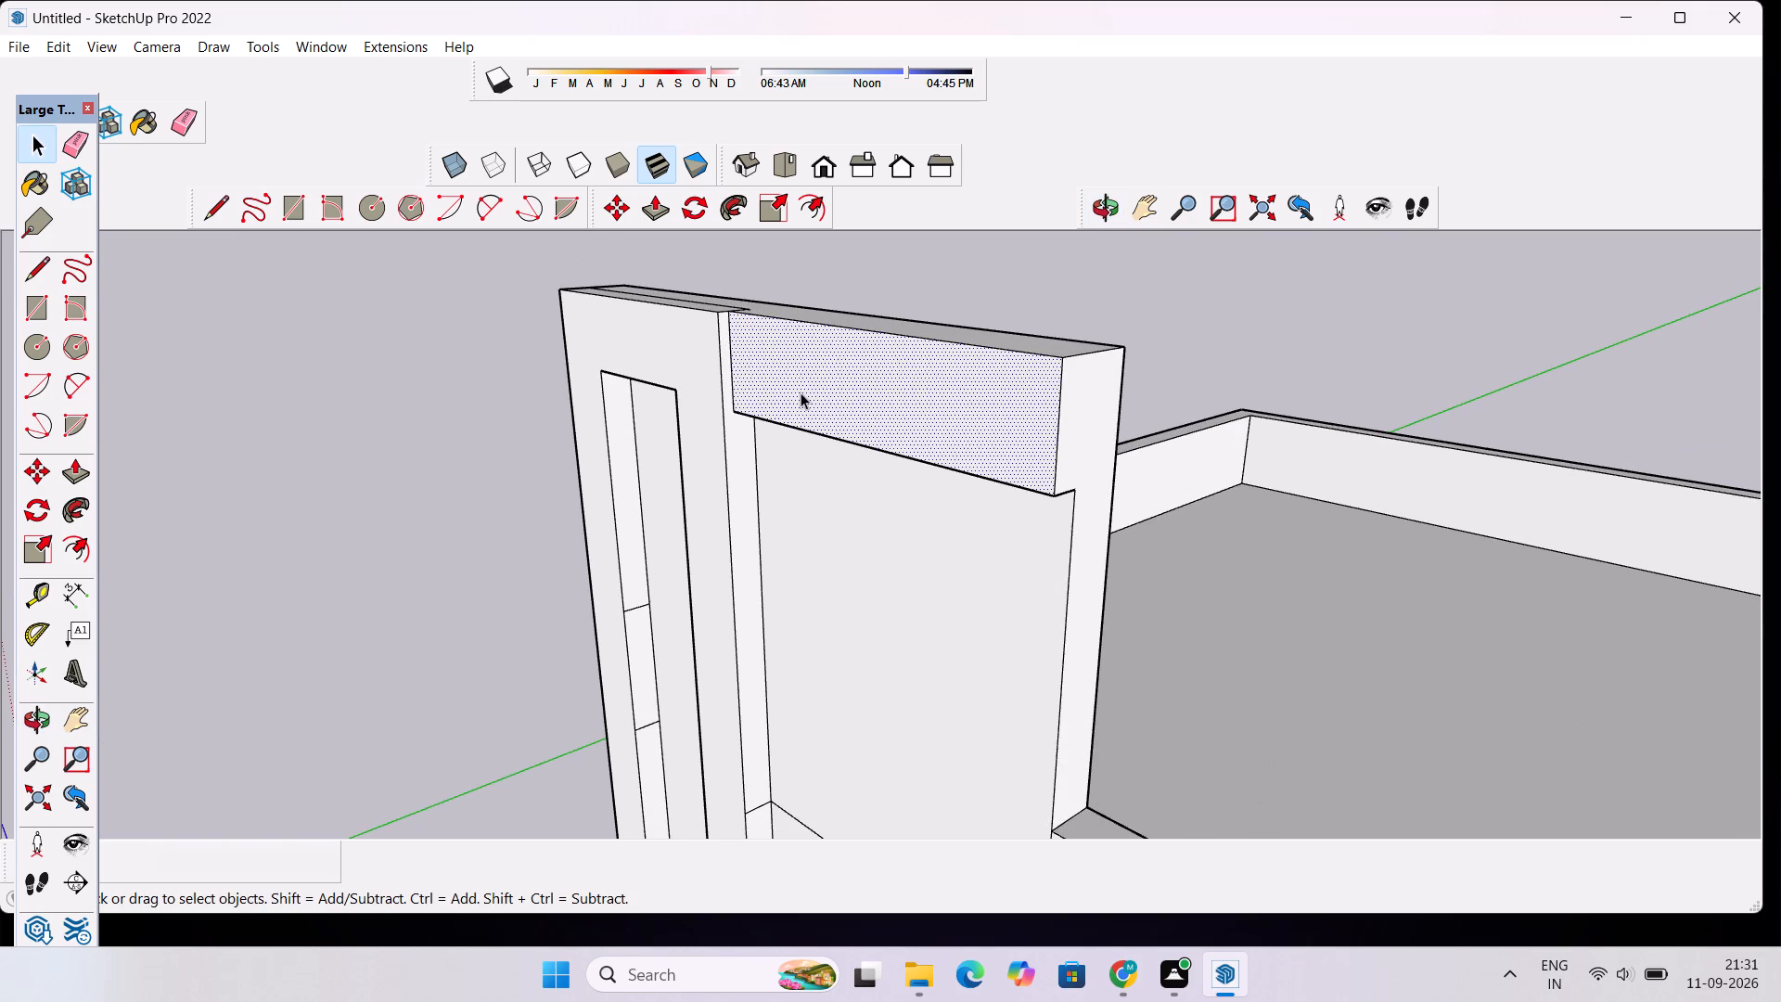
key("p")
left_click(801, 392)
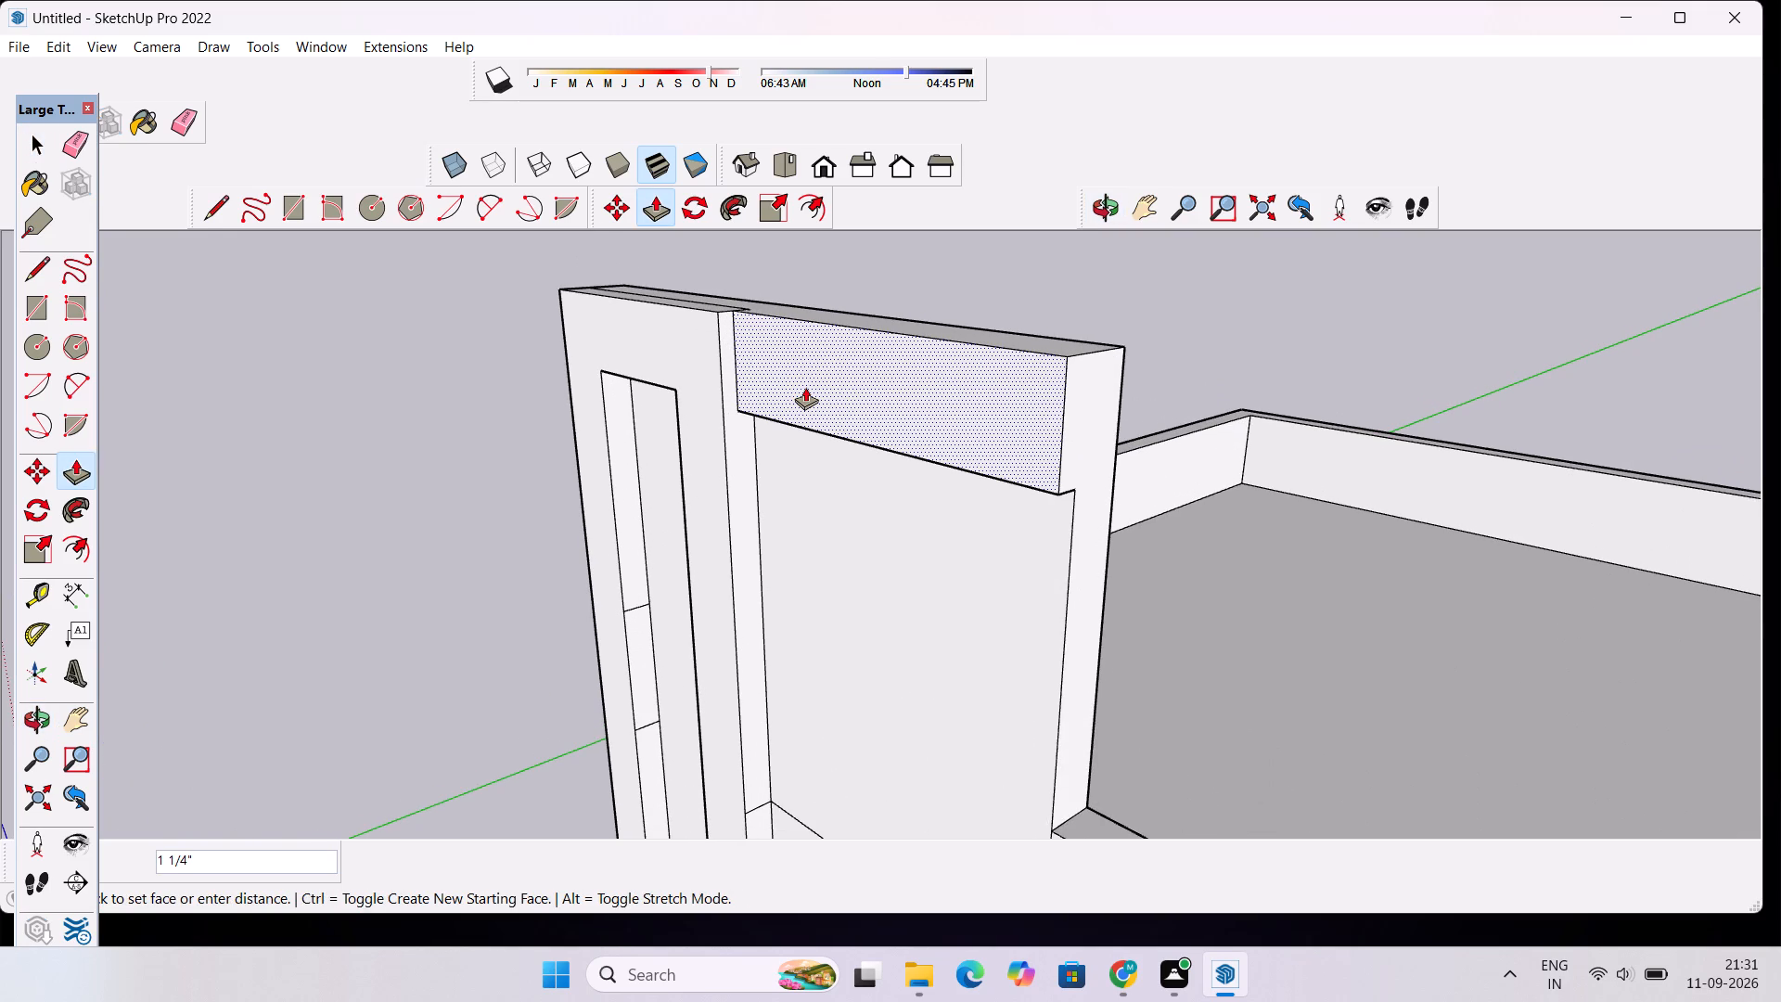
type("1.5\"")
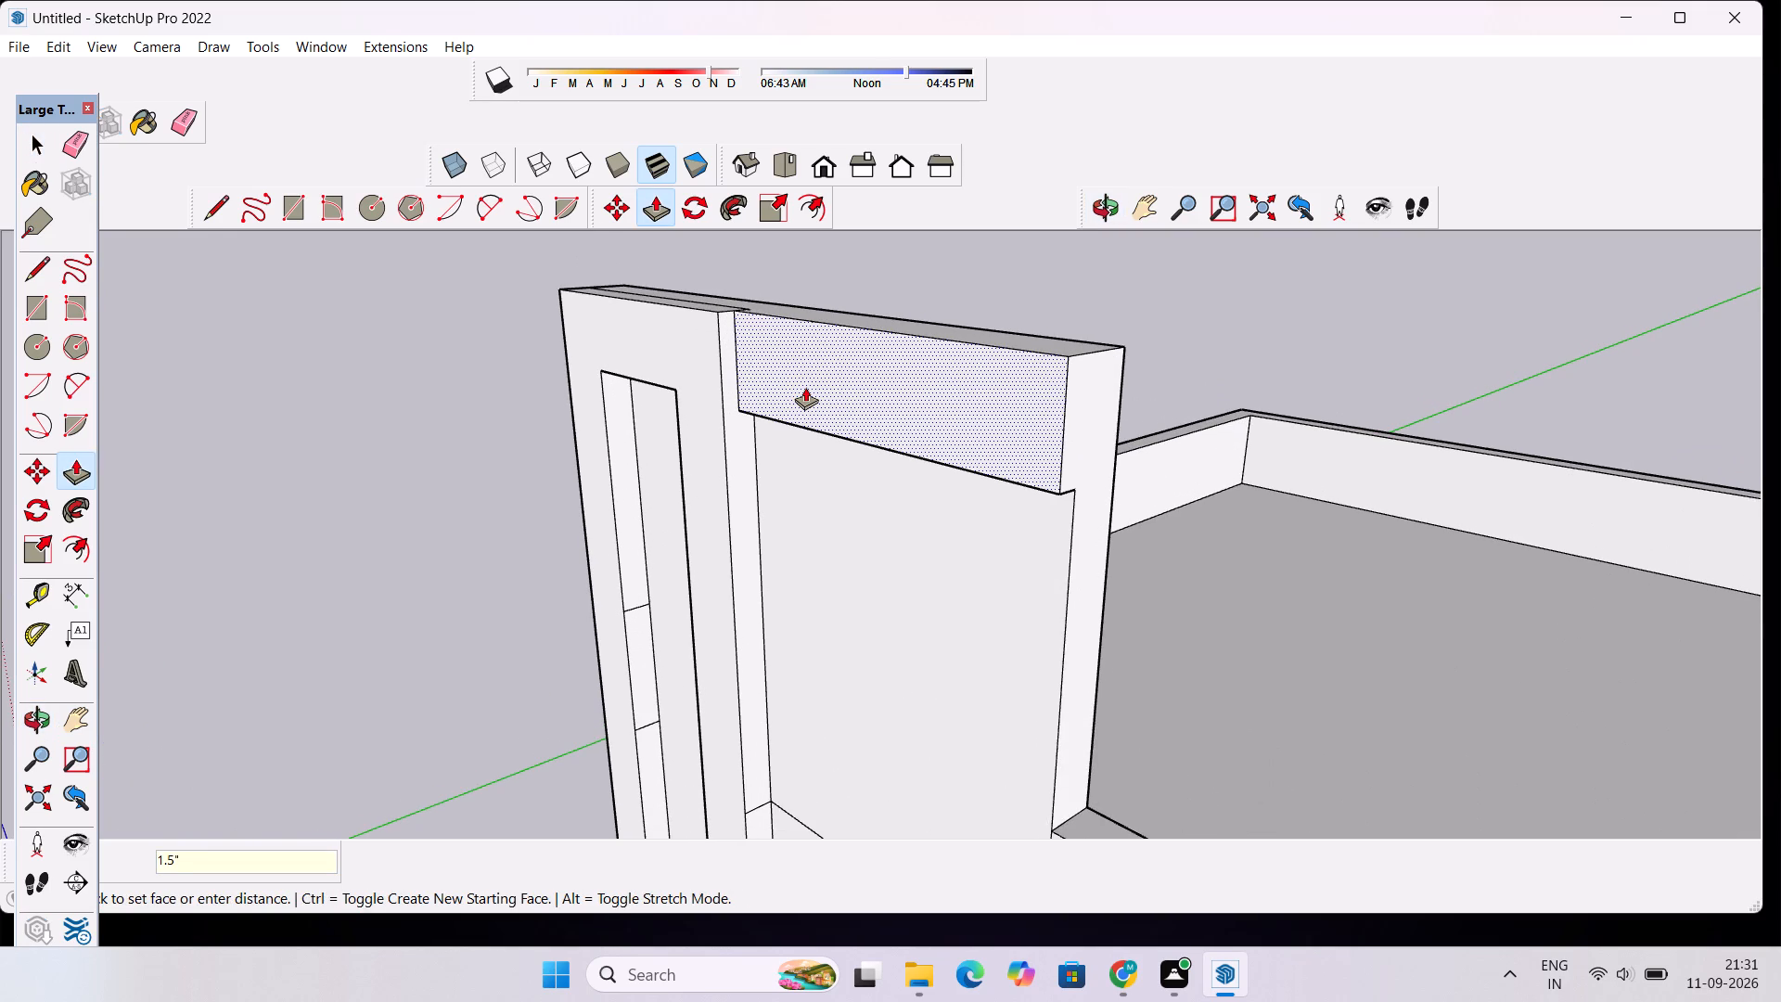
key("Return")
Draw a rectangle about 7 3/8" high and 8' 1" wide across the raised section's face, slightly below the top band.
scroll(806, 393, "down", 5)
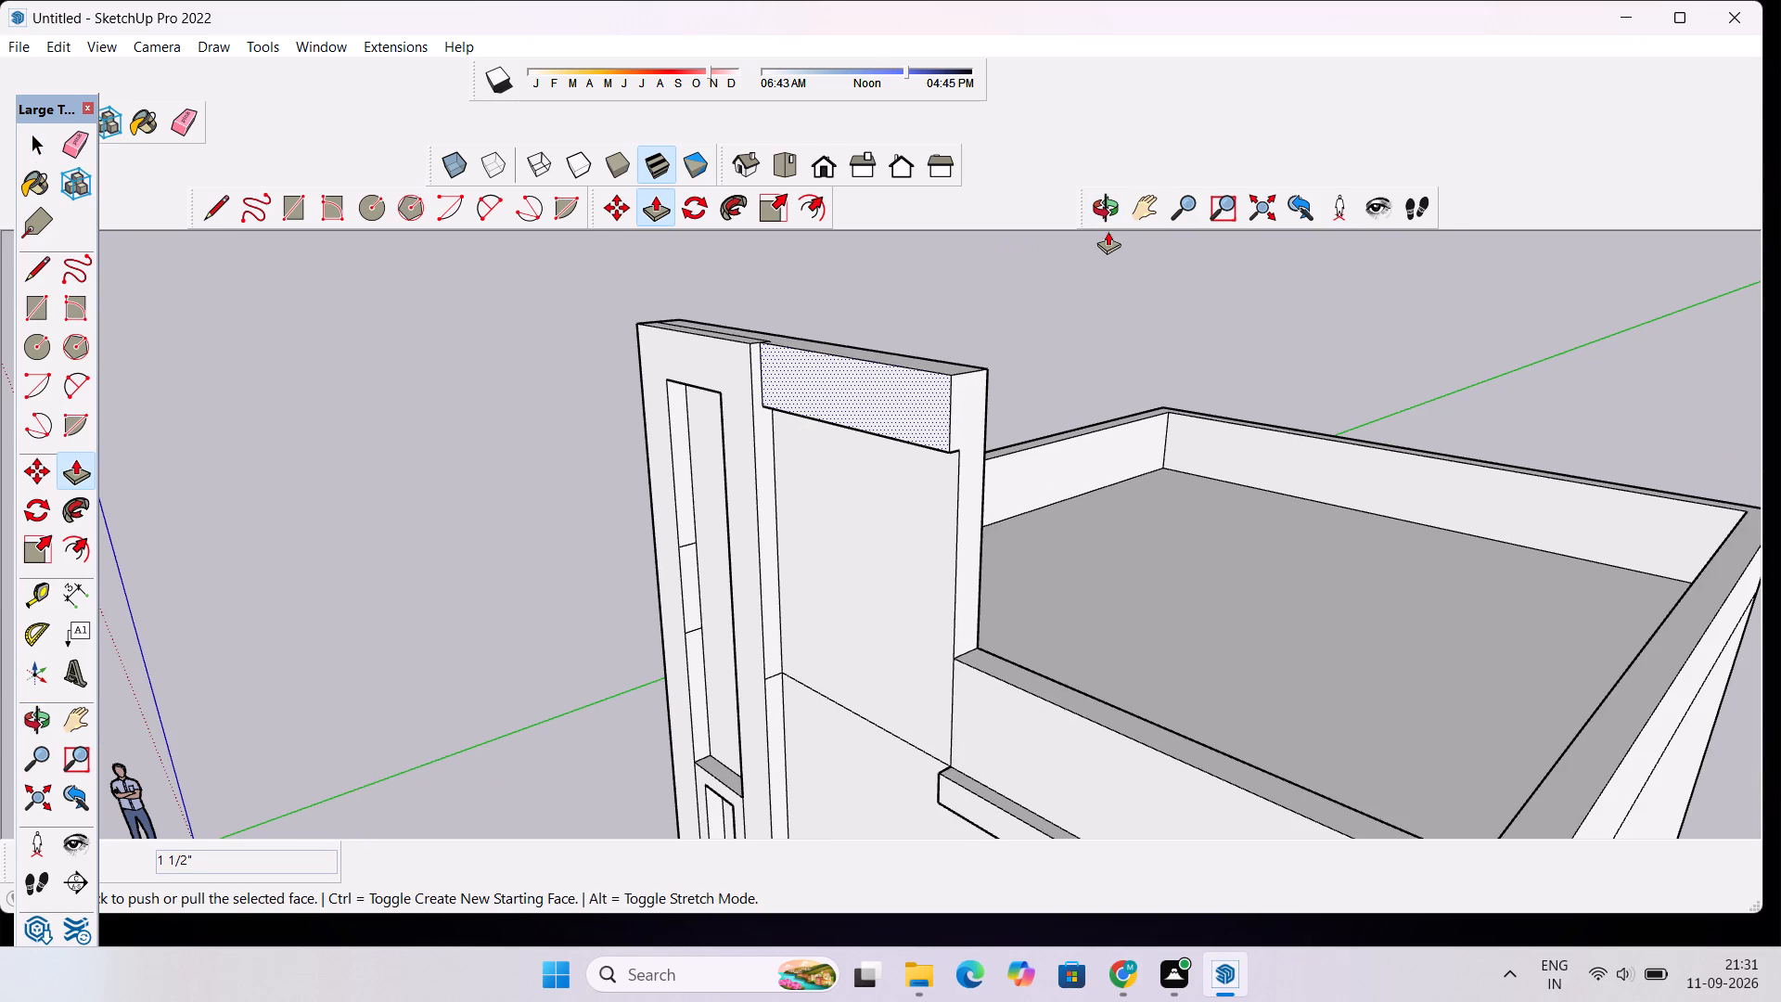
left_click(1106, 212)
left_click_drag(606, 511, 799, 413)
scroll(800, 415, "down", 4)
scroll(821, 522, "up", 3)
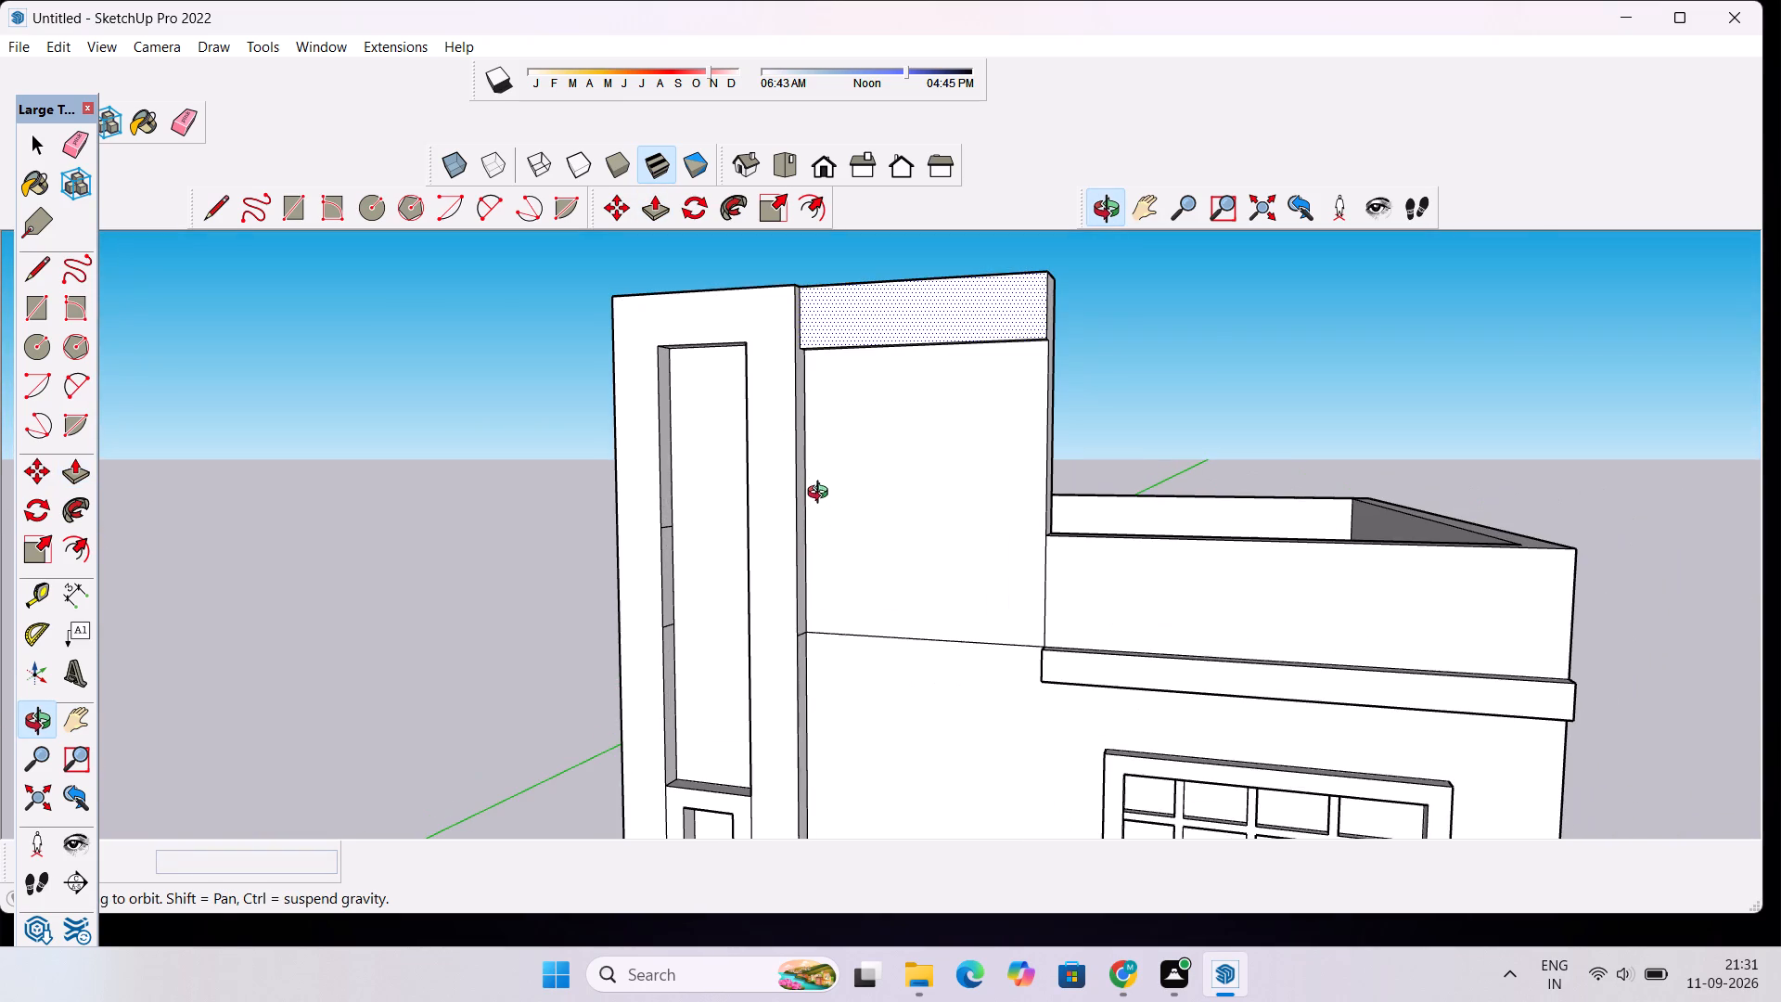
scroll(822, 494, "down", 1)
scroll(886, 479, "up", 3)
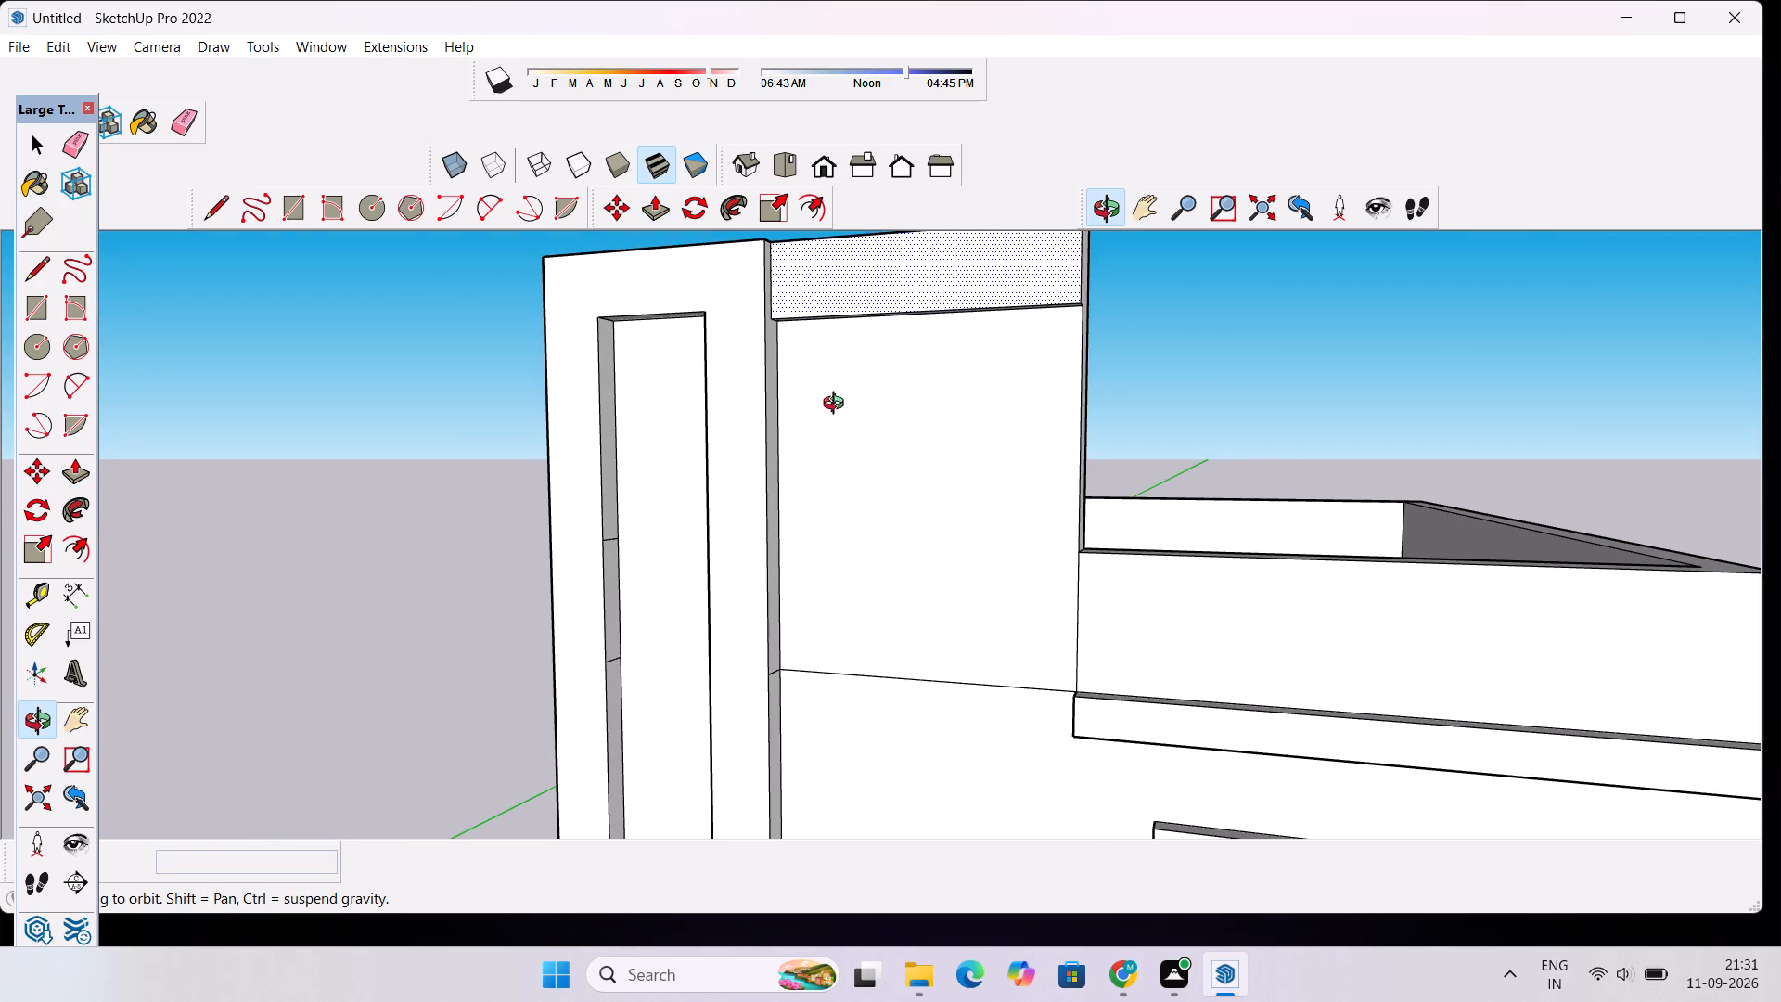
key("r")
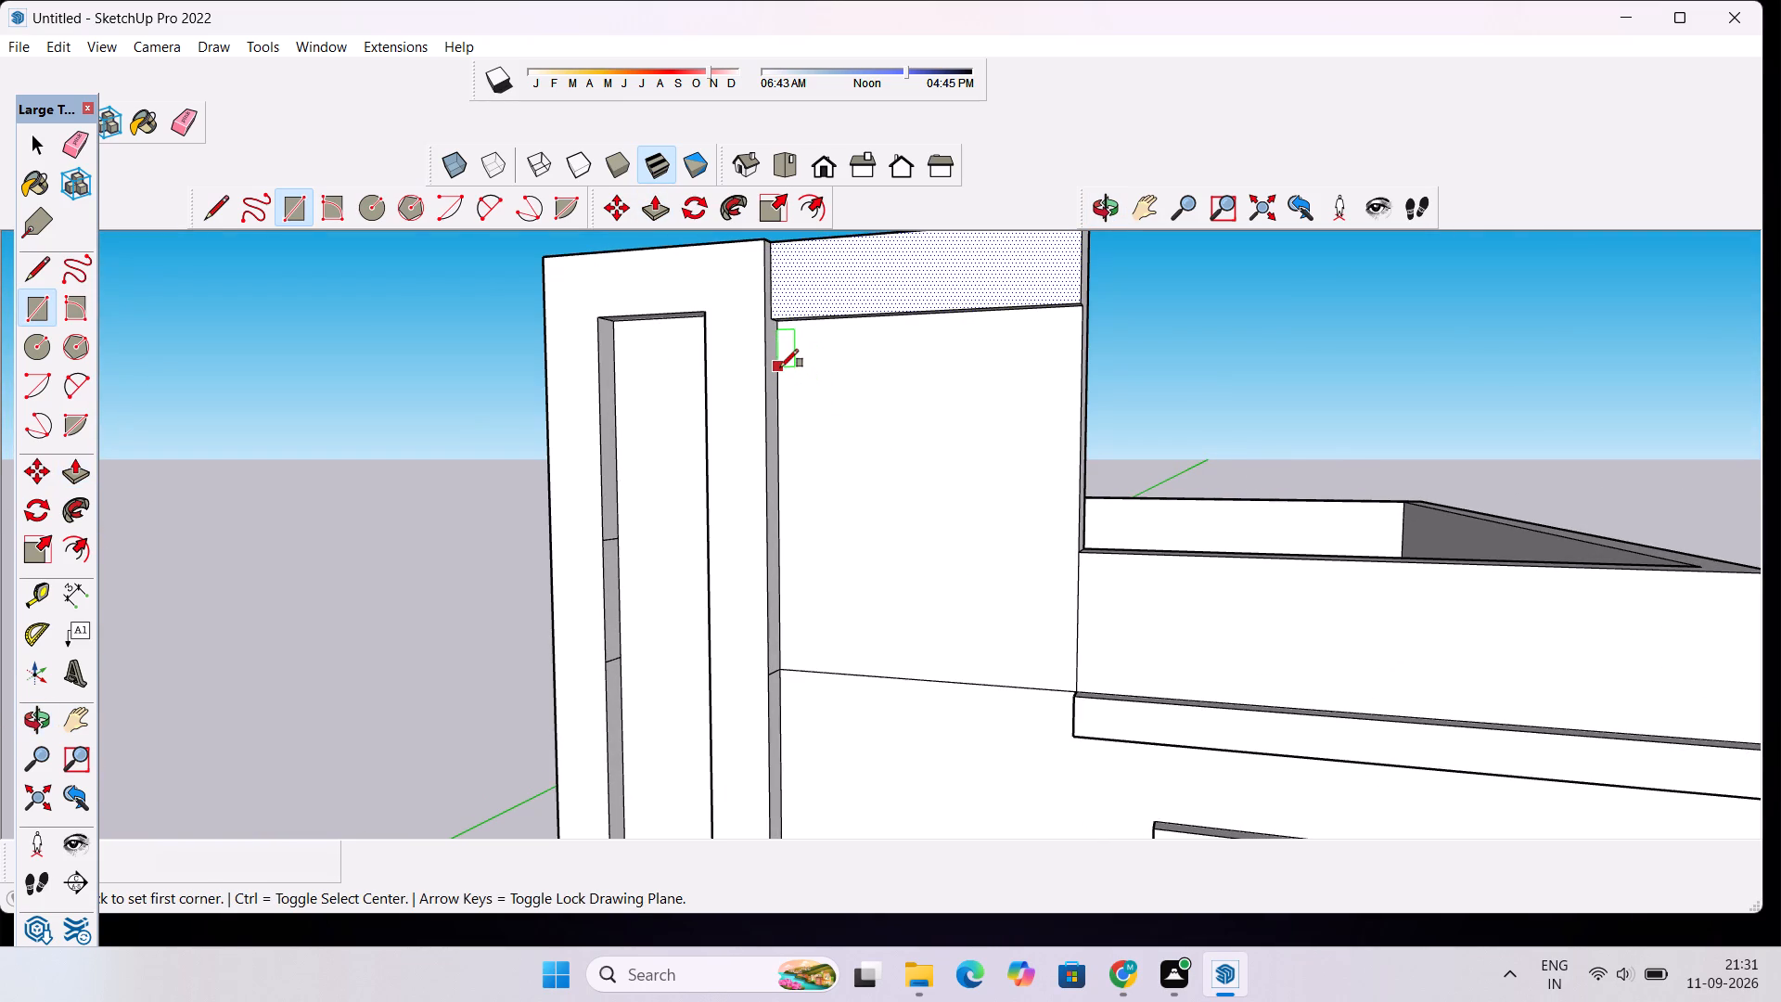
left_click(780, 367)
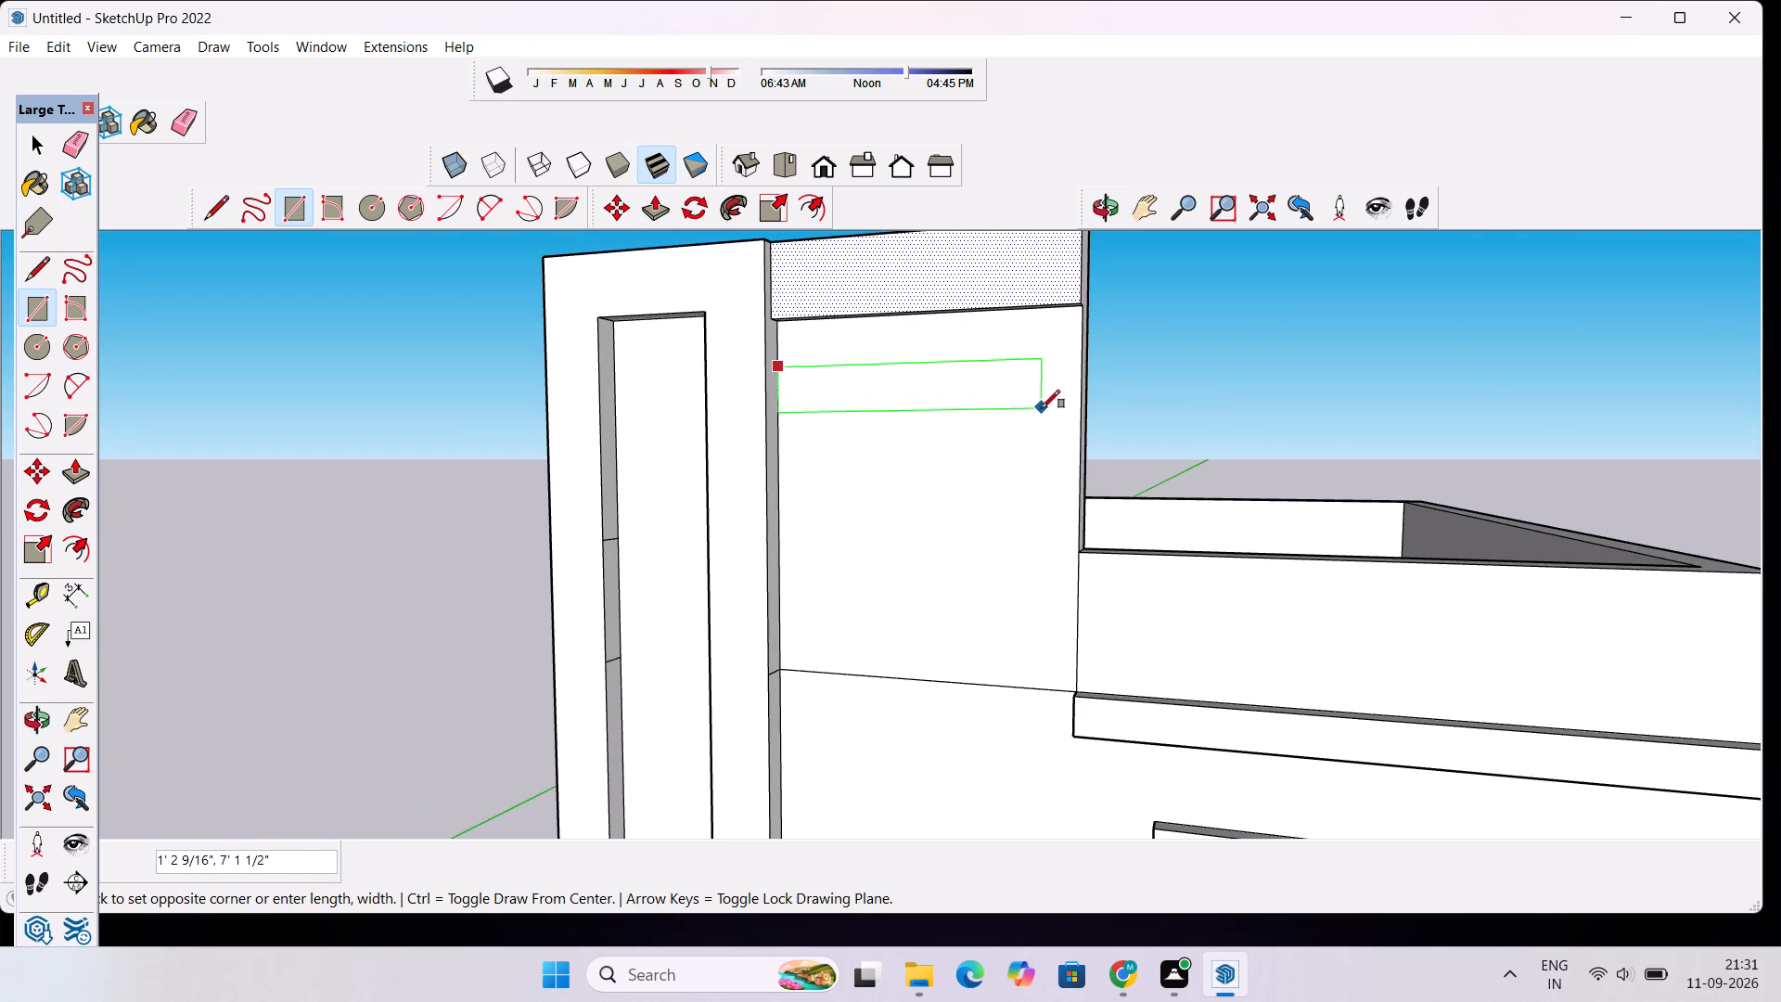
scroll(1052, 412, "down", 2)
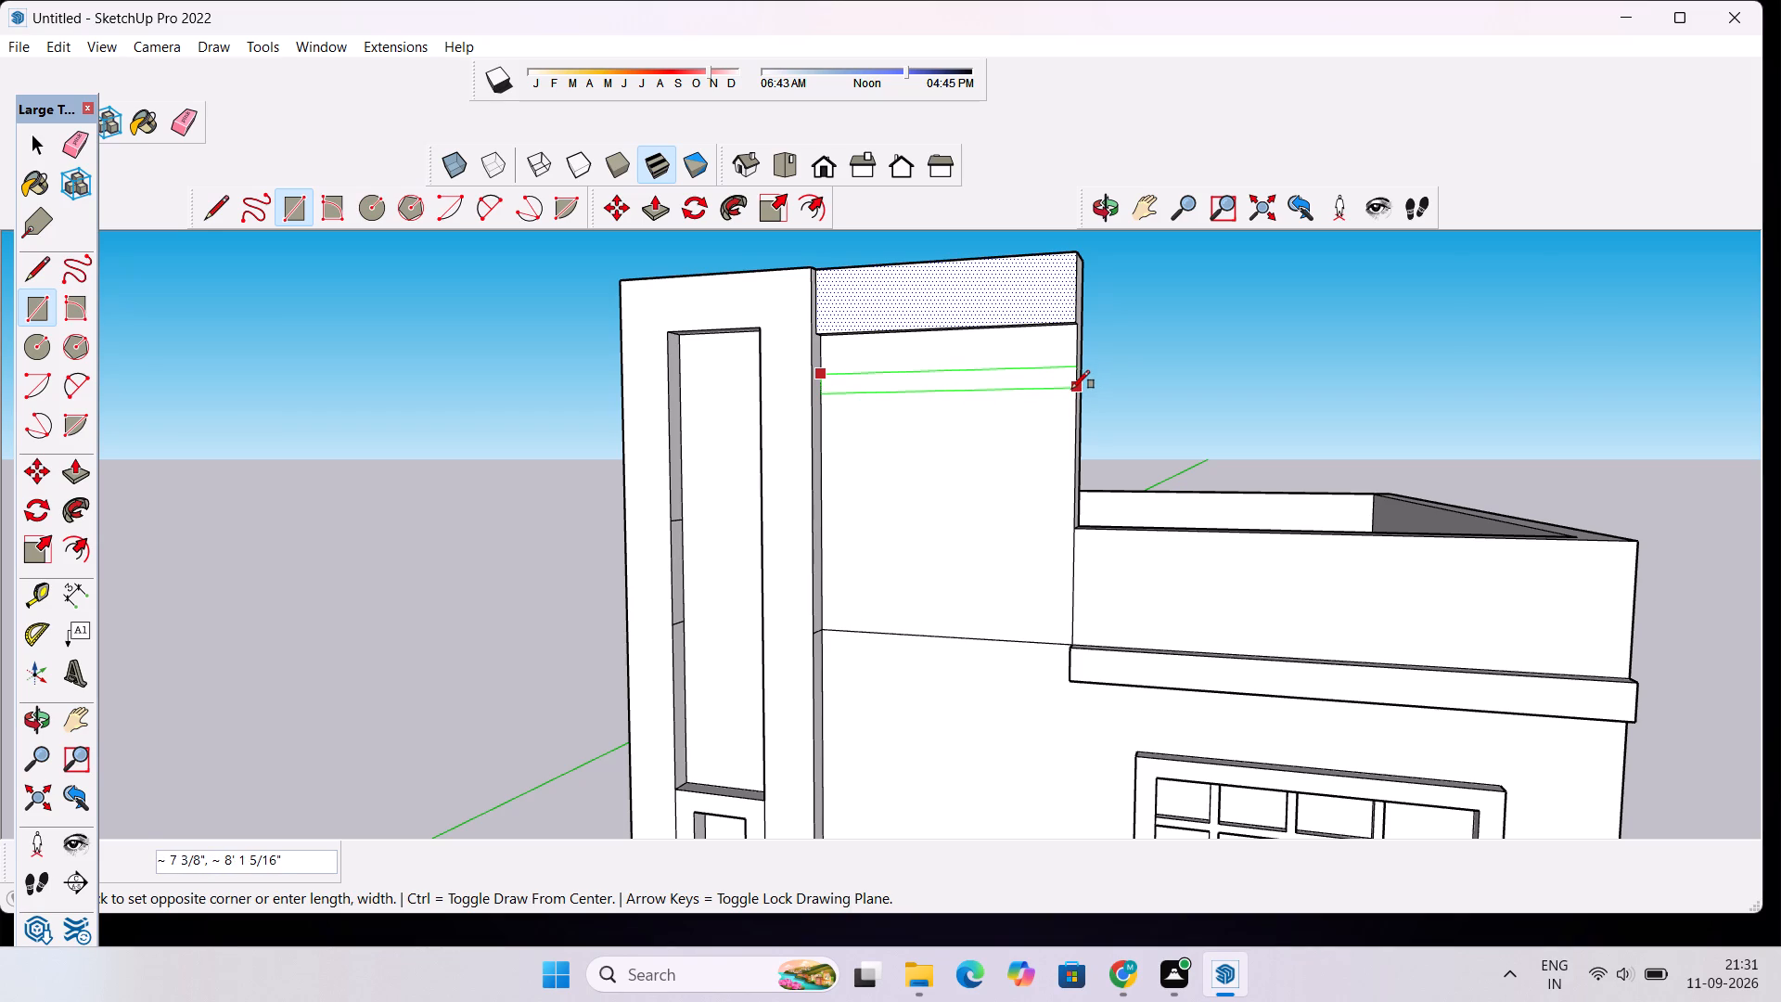
left_click(1072, 387)
Copy the thin horizontal band downward on the raised section's face as an array of 3 copies spaced 2' apart.
key("space")
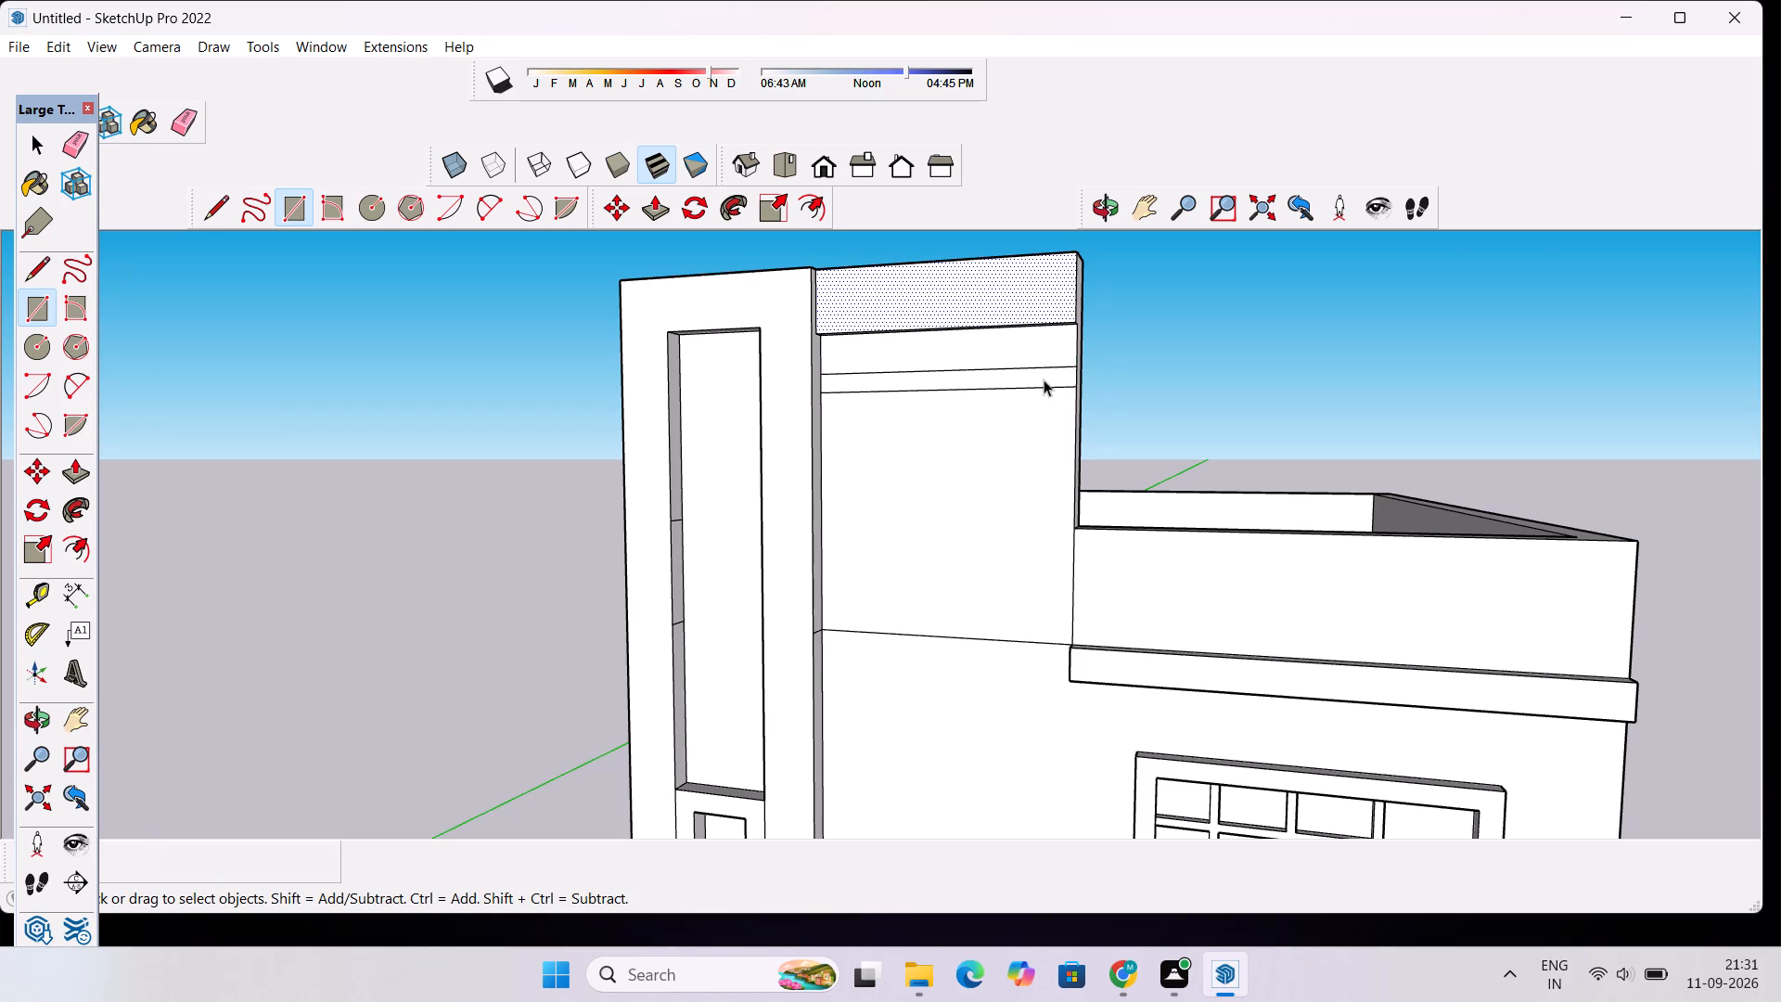
double_click(1044, 379)
key("m")
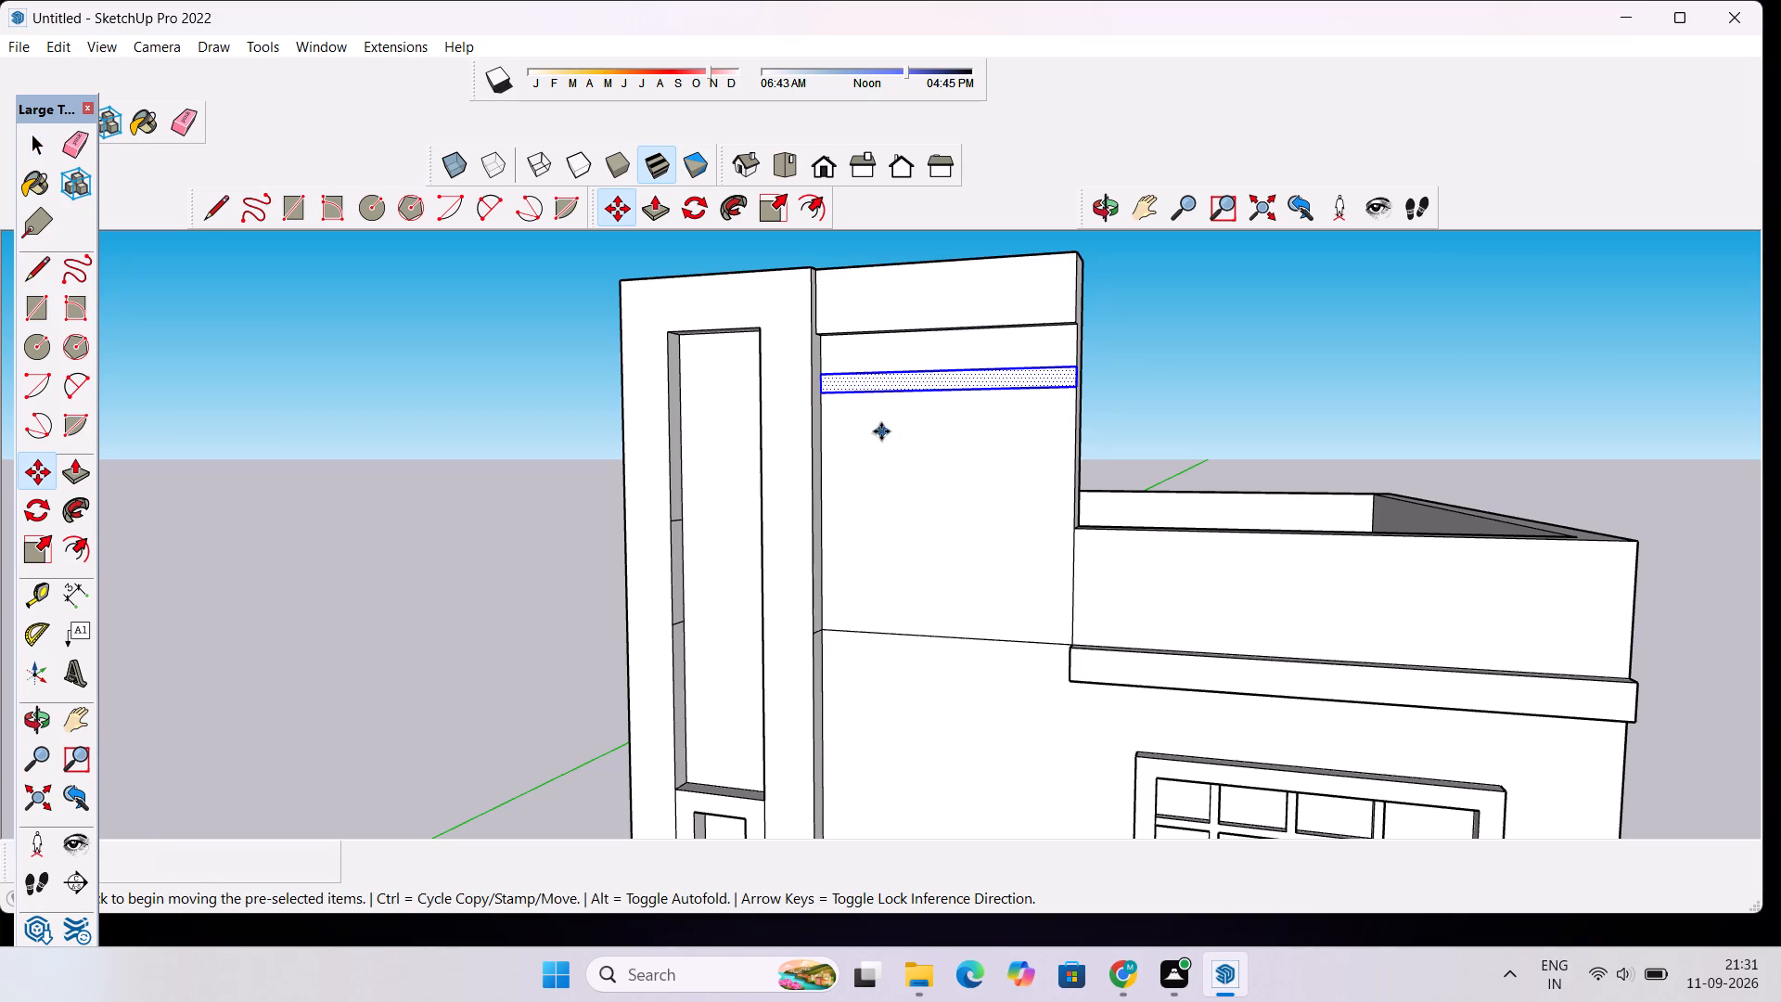
scroll(847, 426, "up", 4)
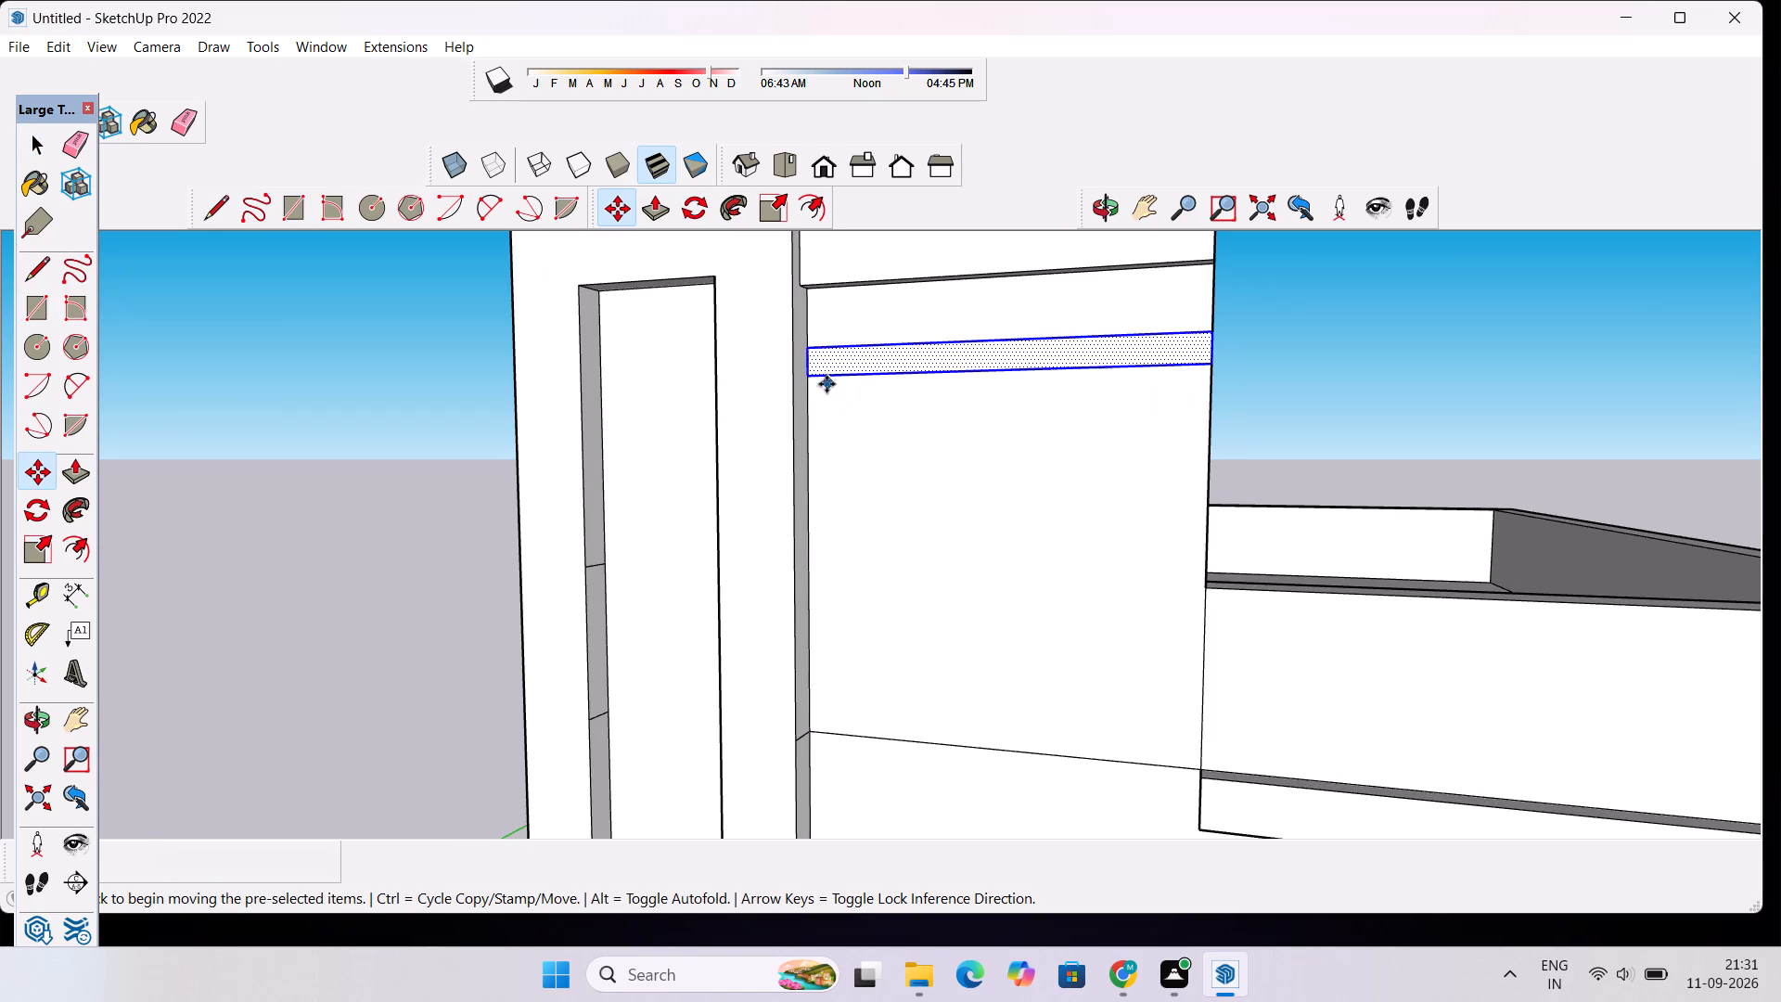
left_click(809, 379)
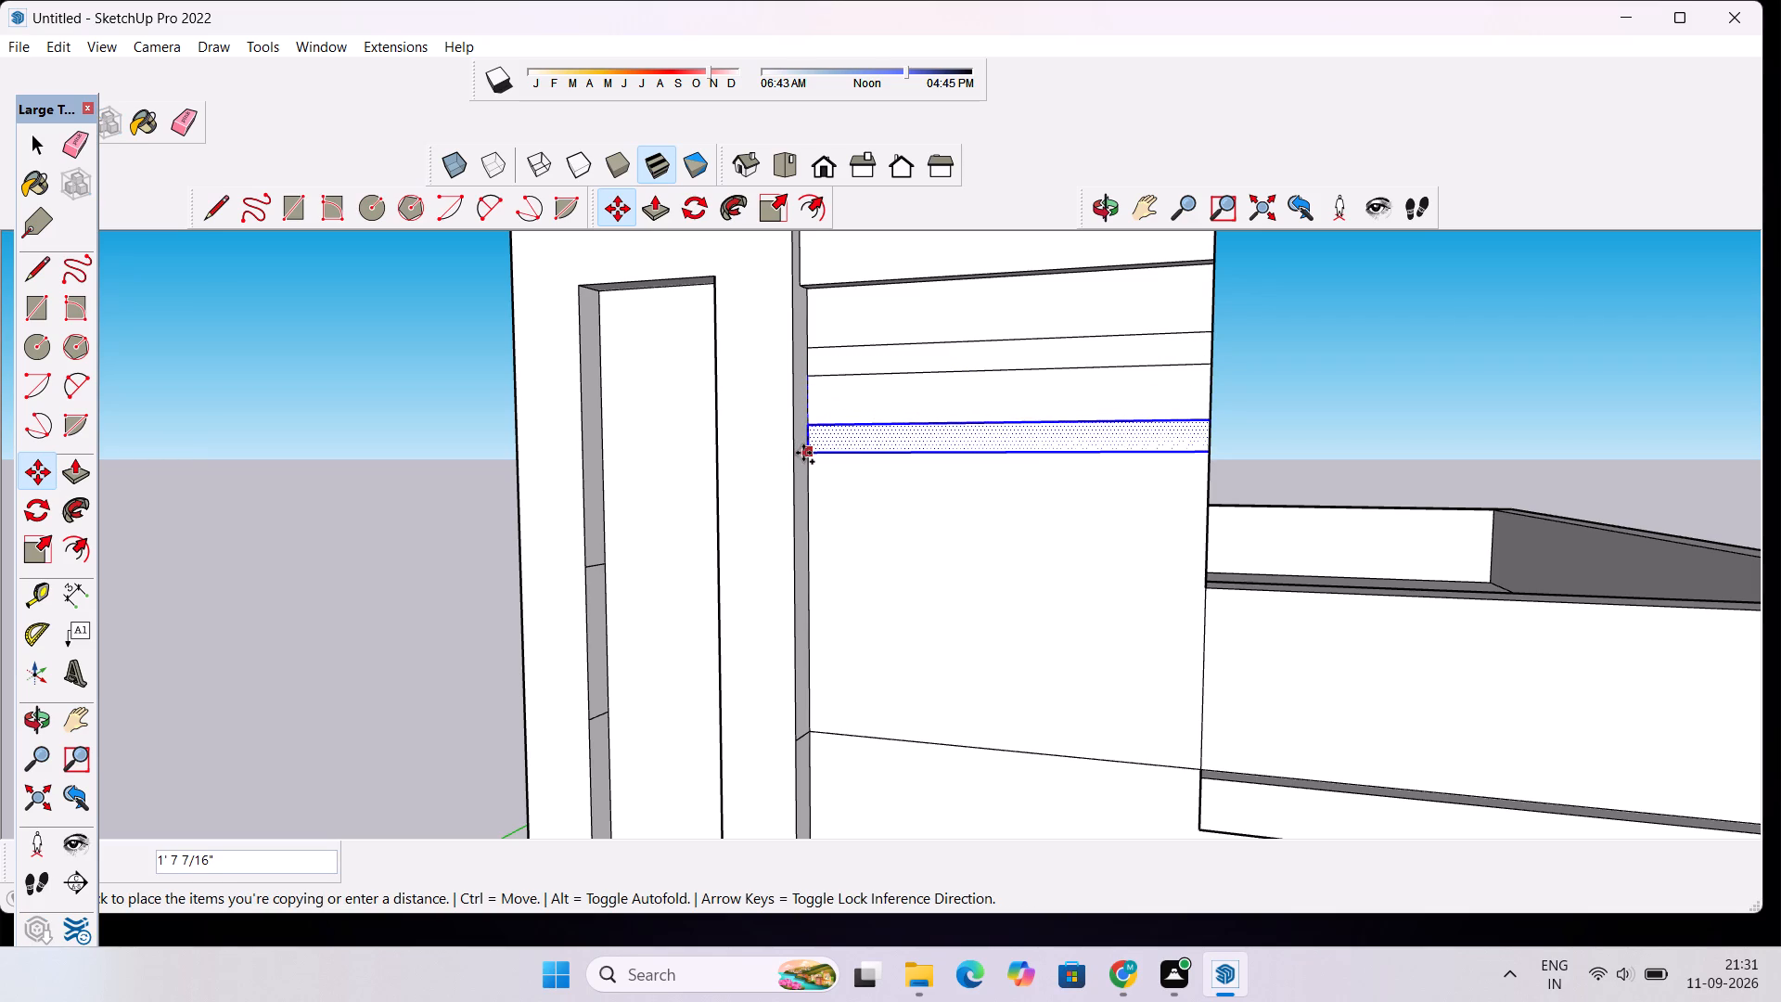
type("2'")
key("Return")
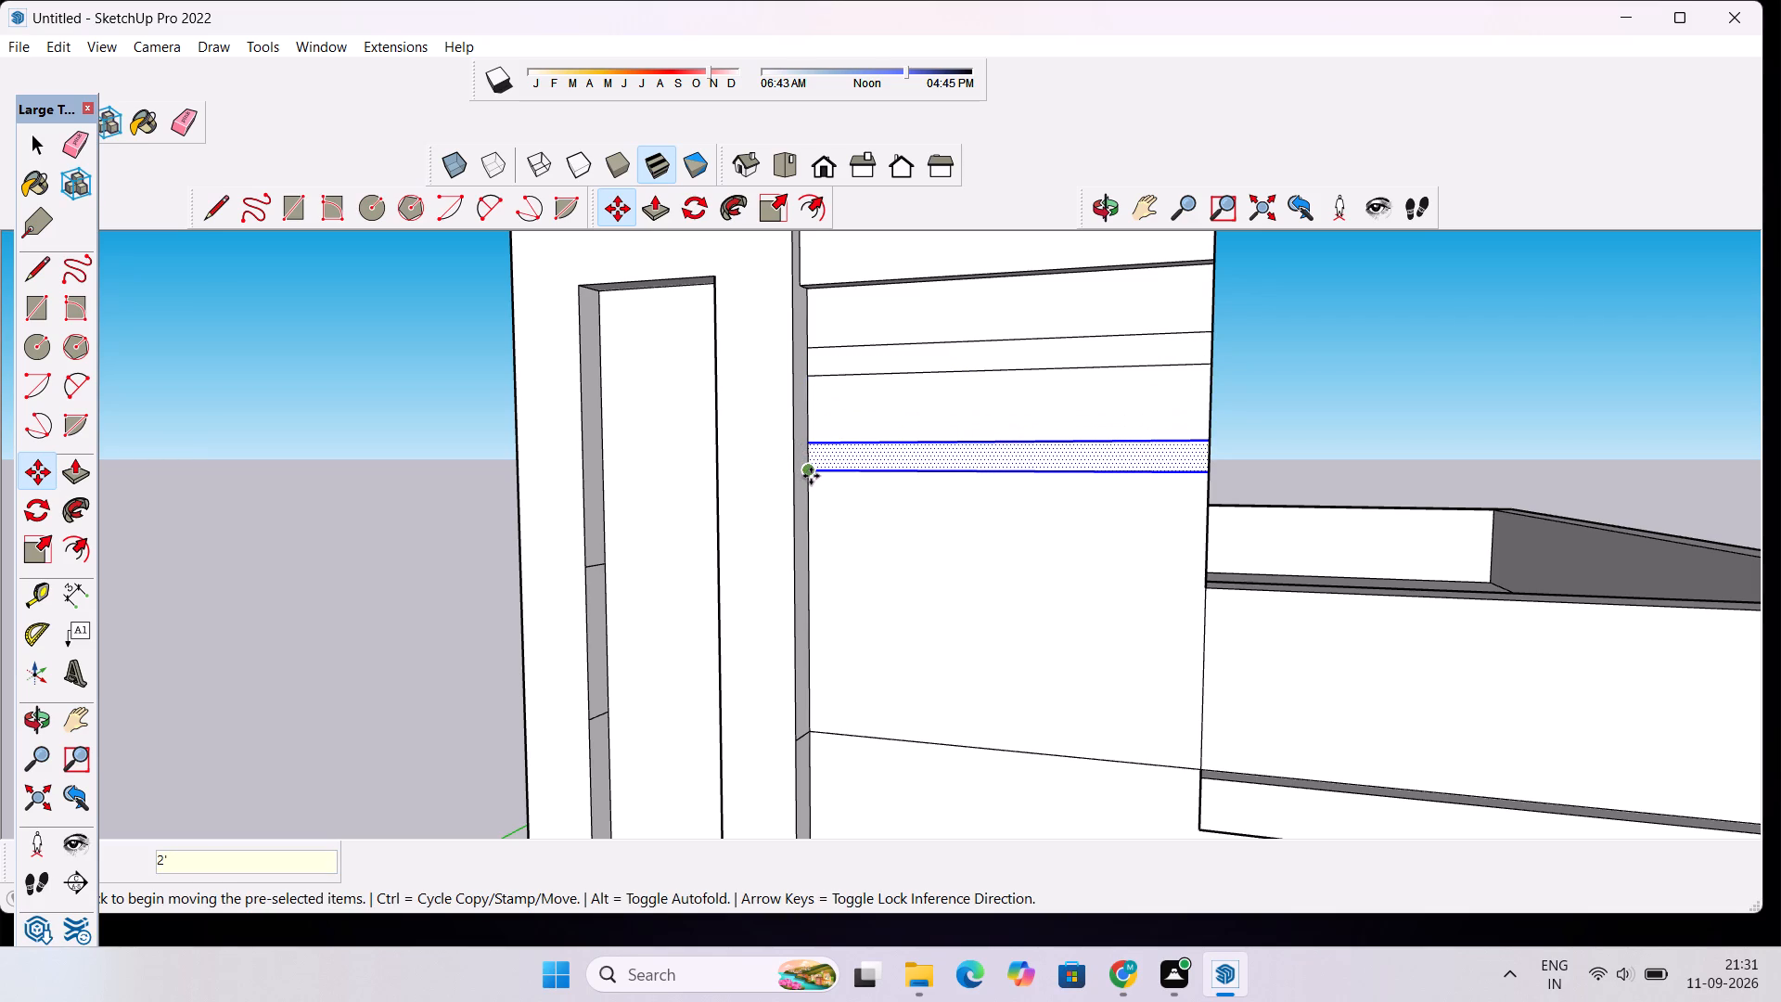
type("*3")
key("Return")
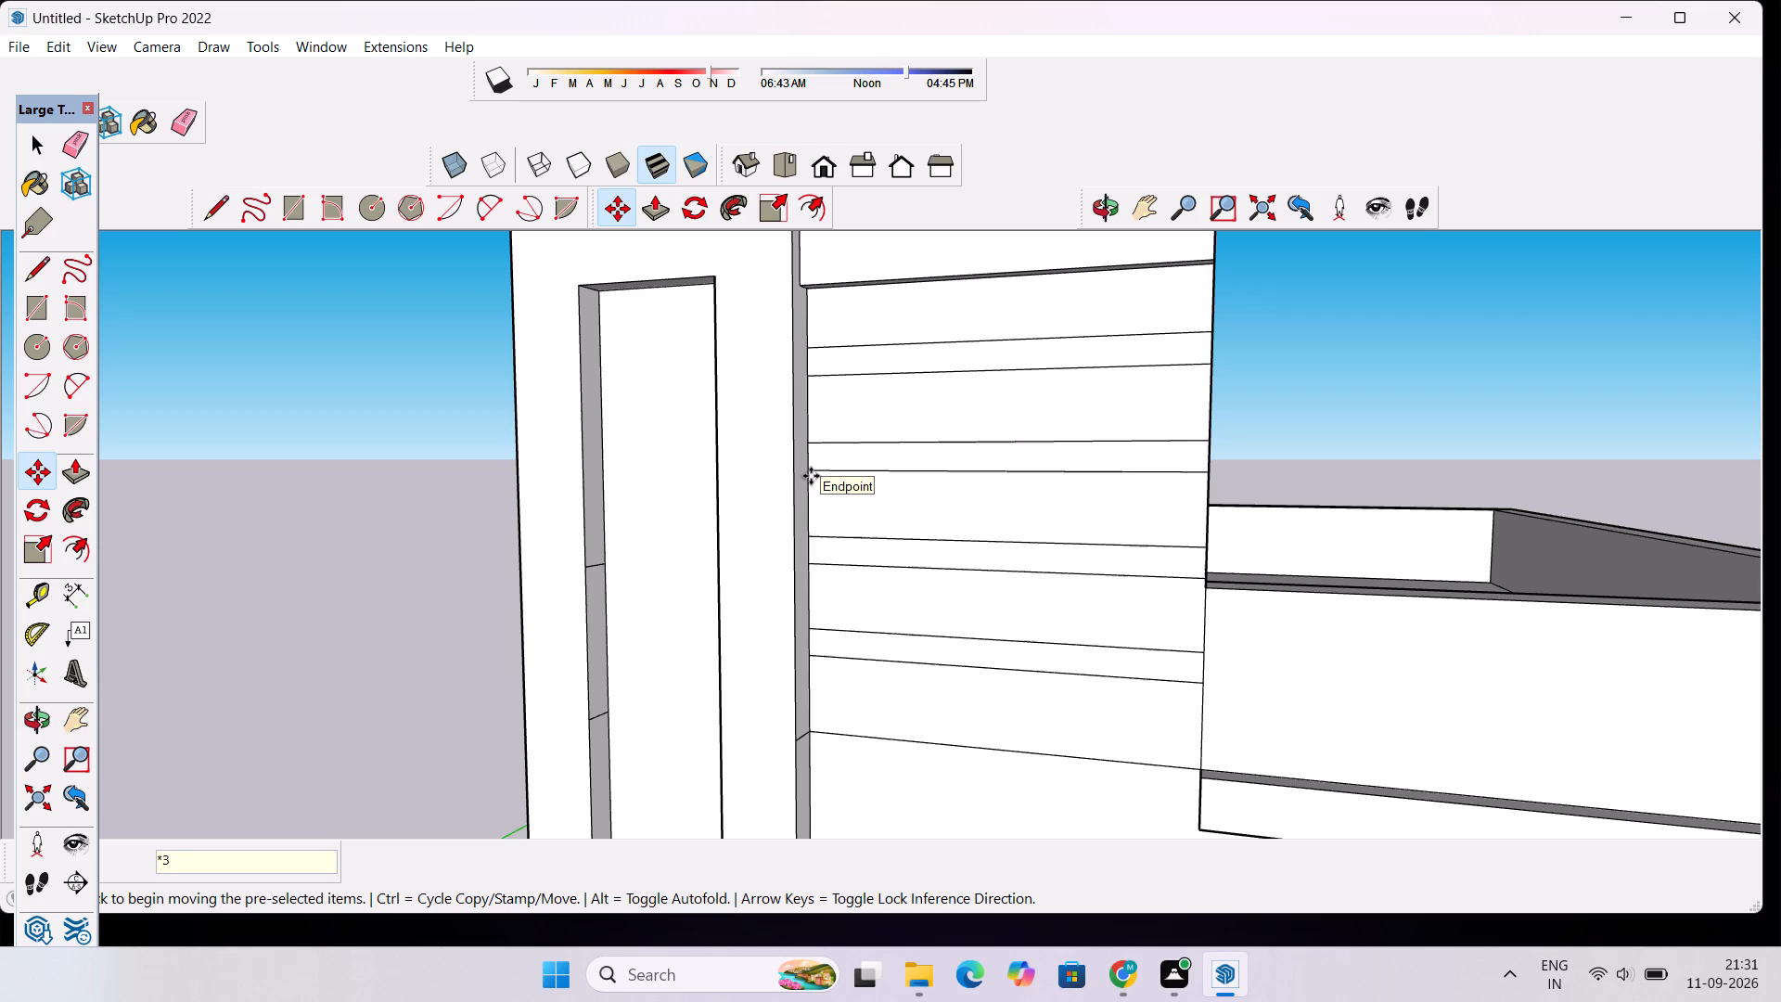
Copy the lowest thin band downward so its bottom edge lands on the horizontal line at the raised section's base.
scroll(827, 456, "down", 7)
left_click(1109, 223)
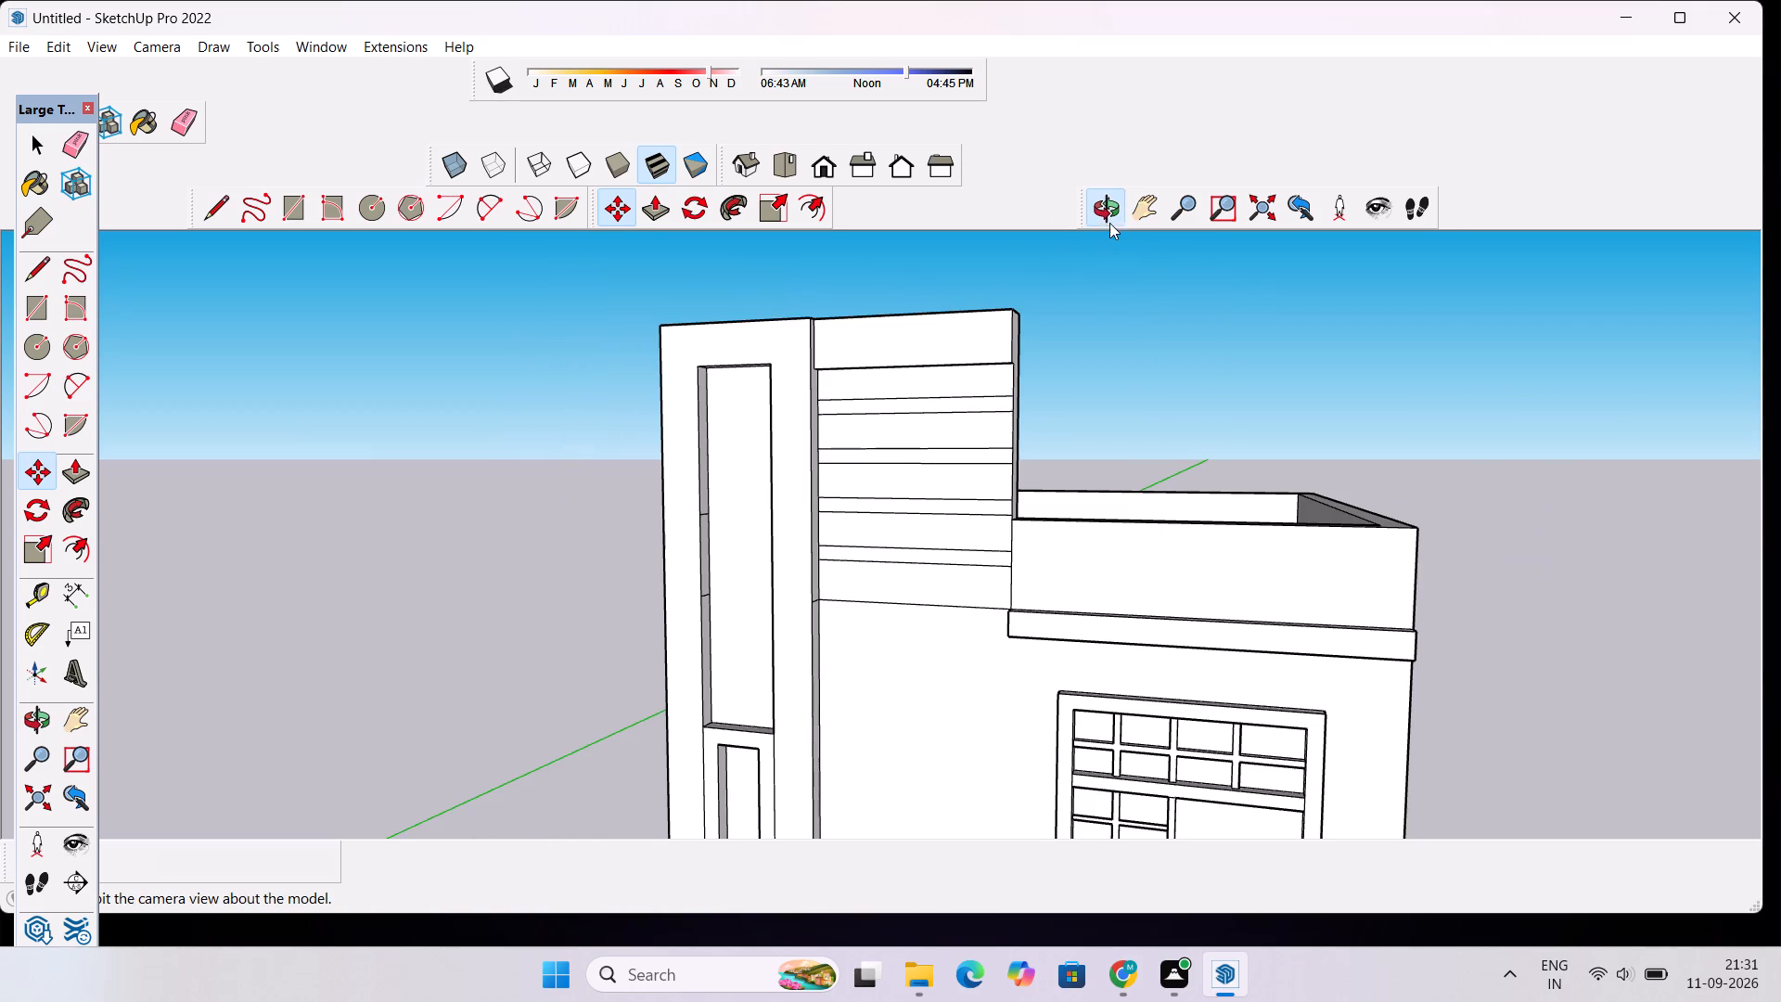
left_click_drag(795, 455, 910, 543)
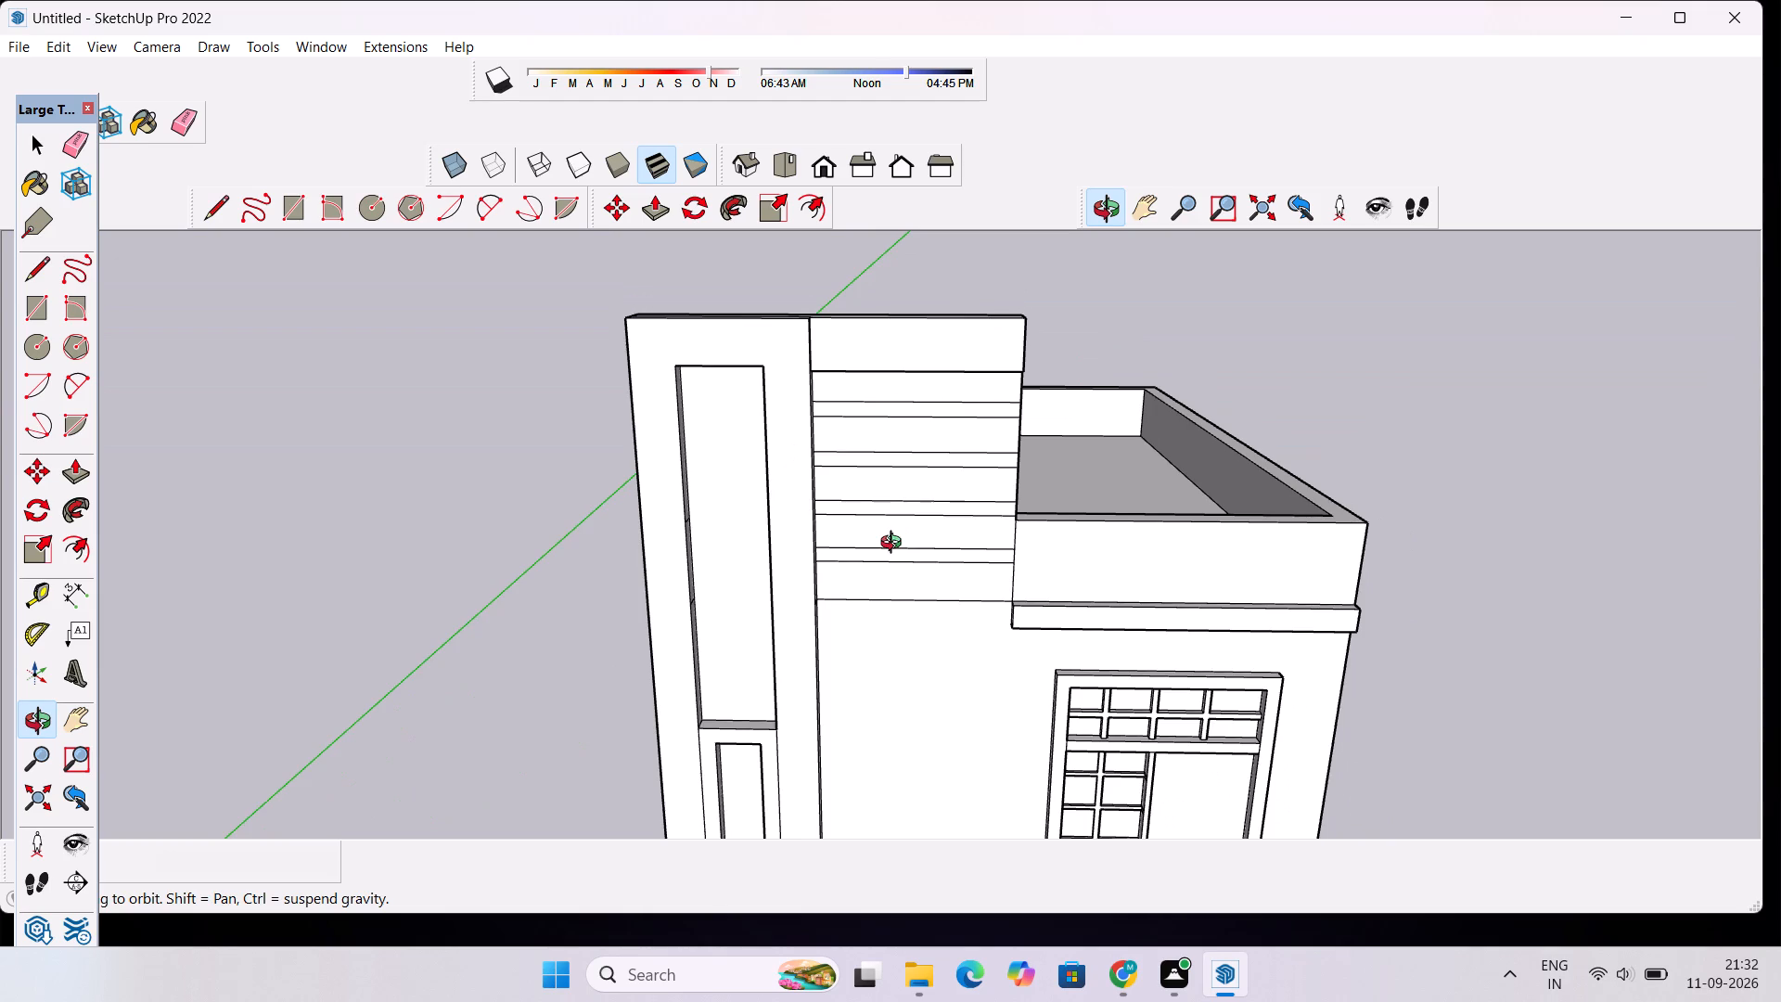
scroll(895, 545, "down", 2)
scroll(916, 676, "up", 5)
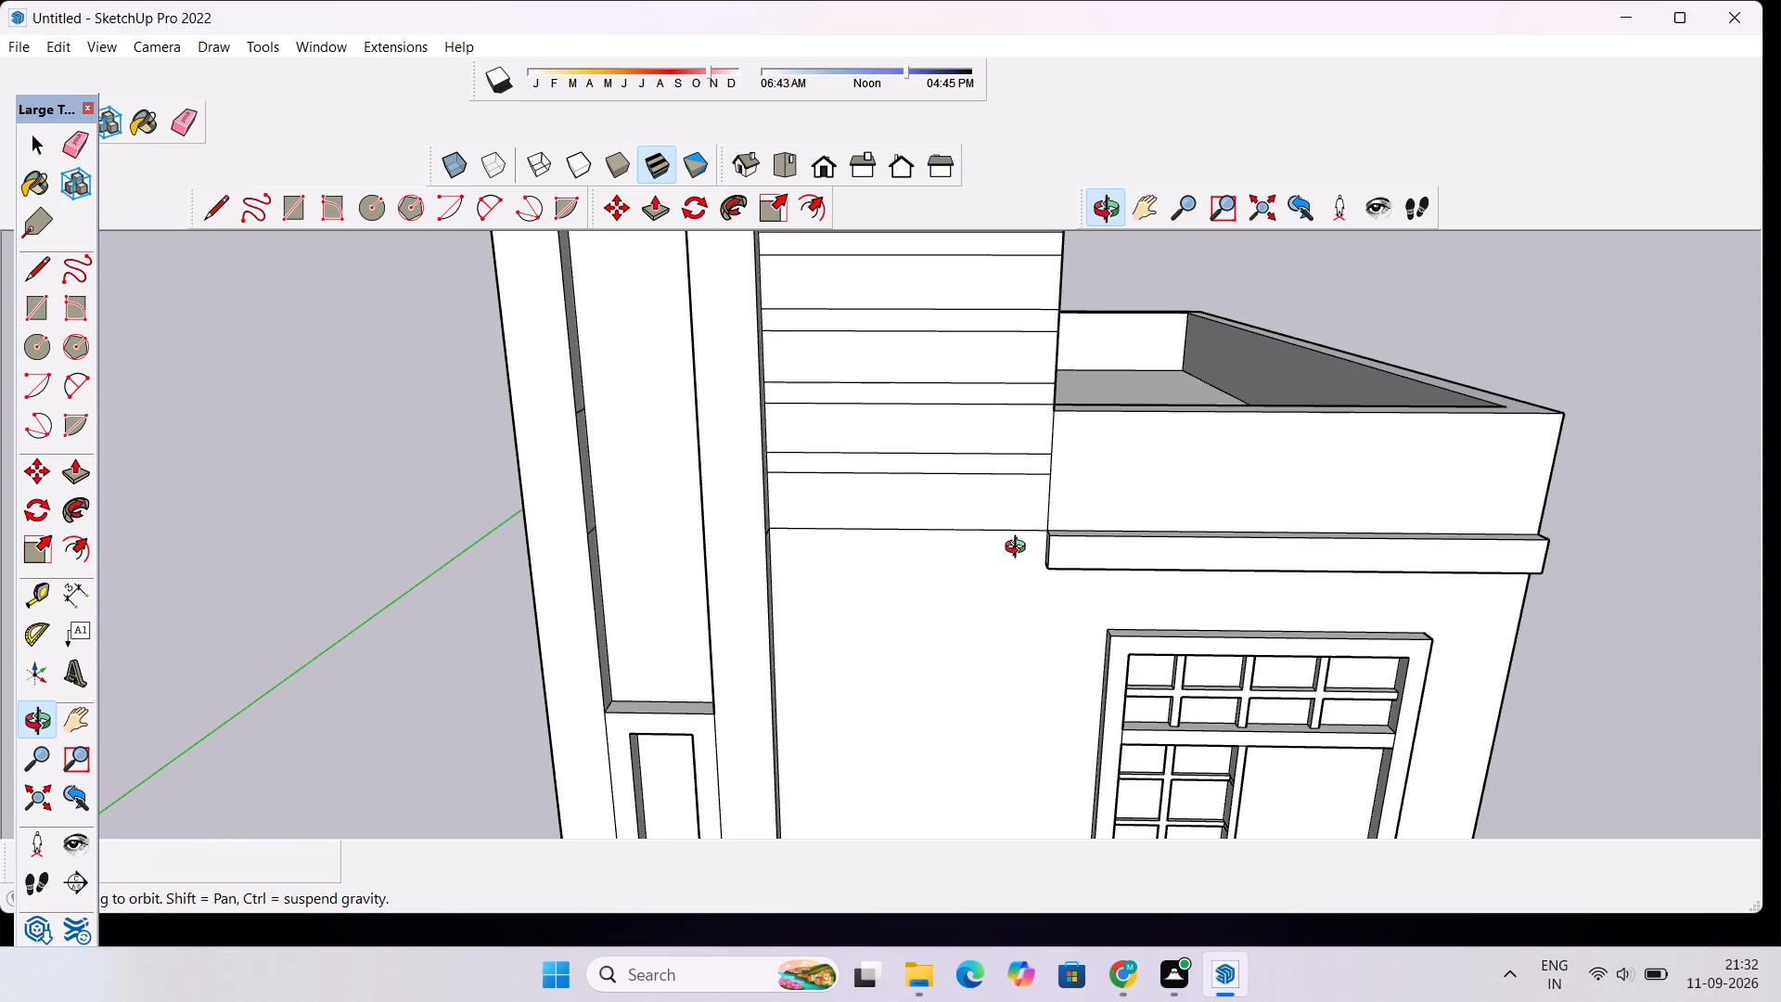
key("space")
double_click(1014, 467)
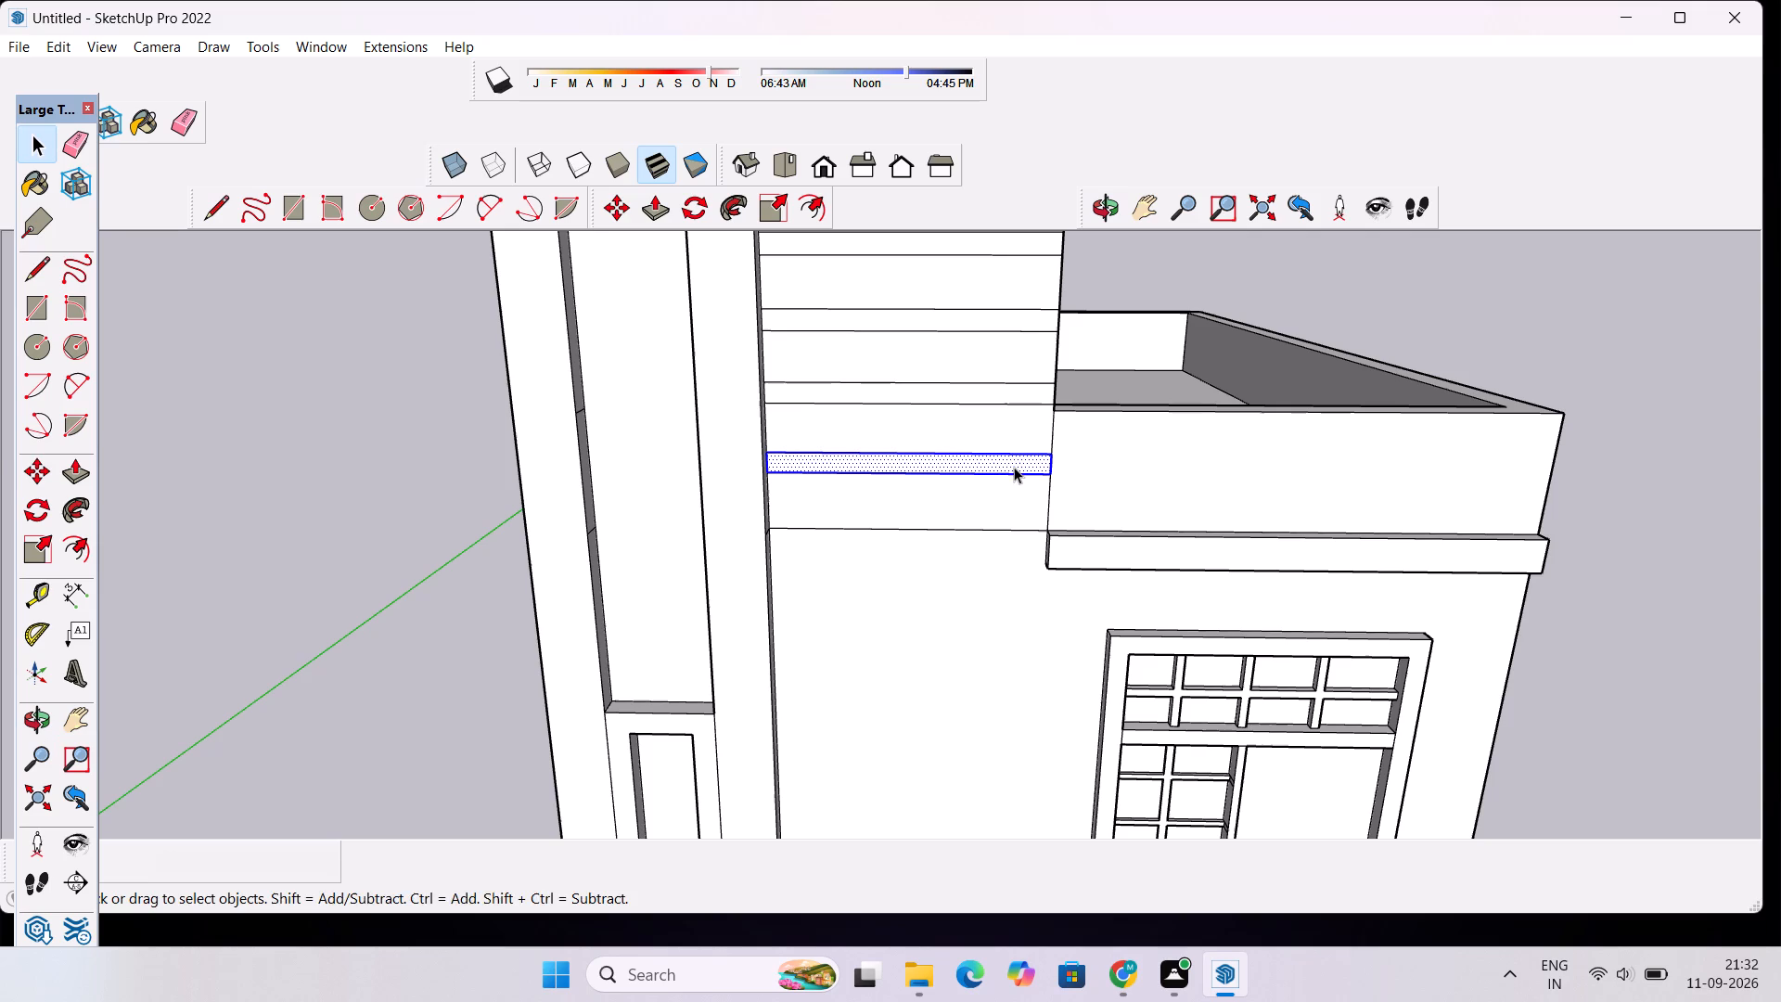
key("m")
scroll(765, 487, "up", 9)
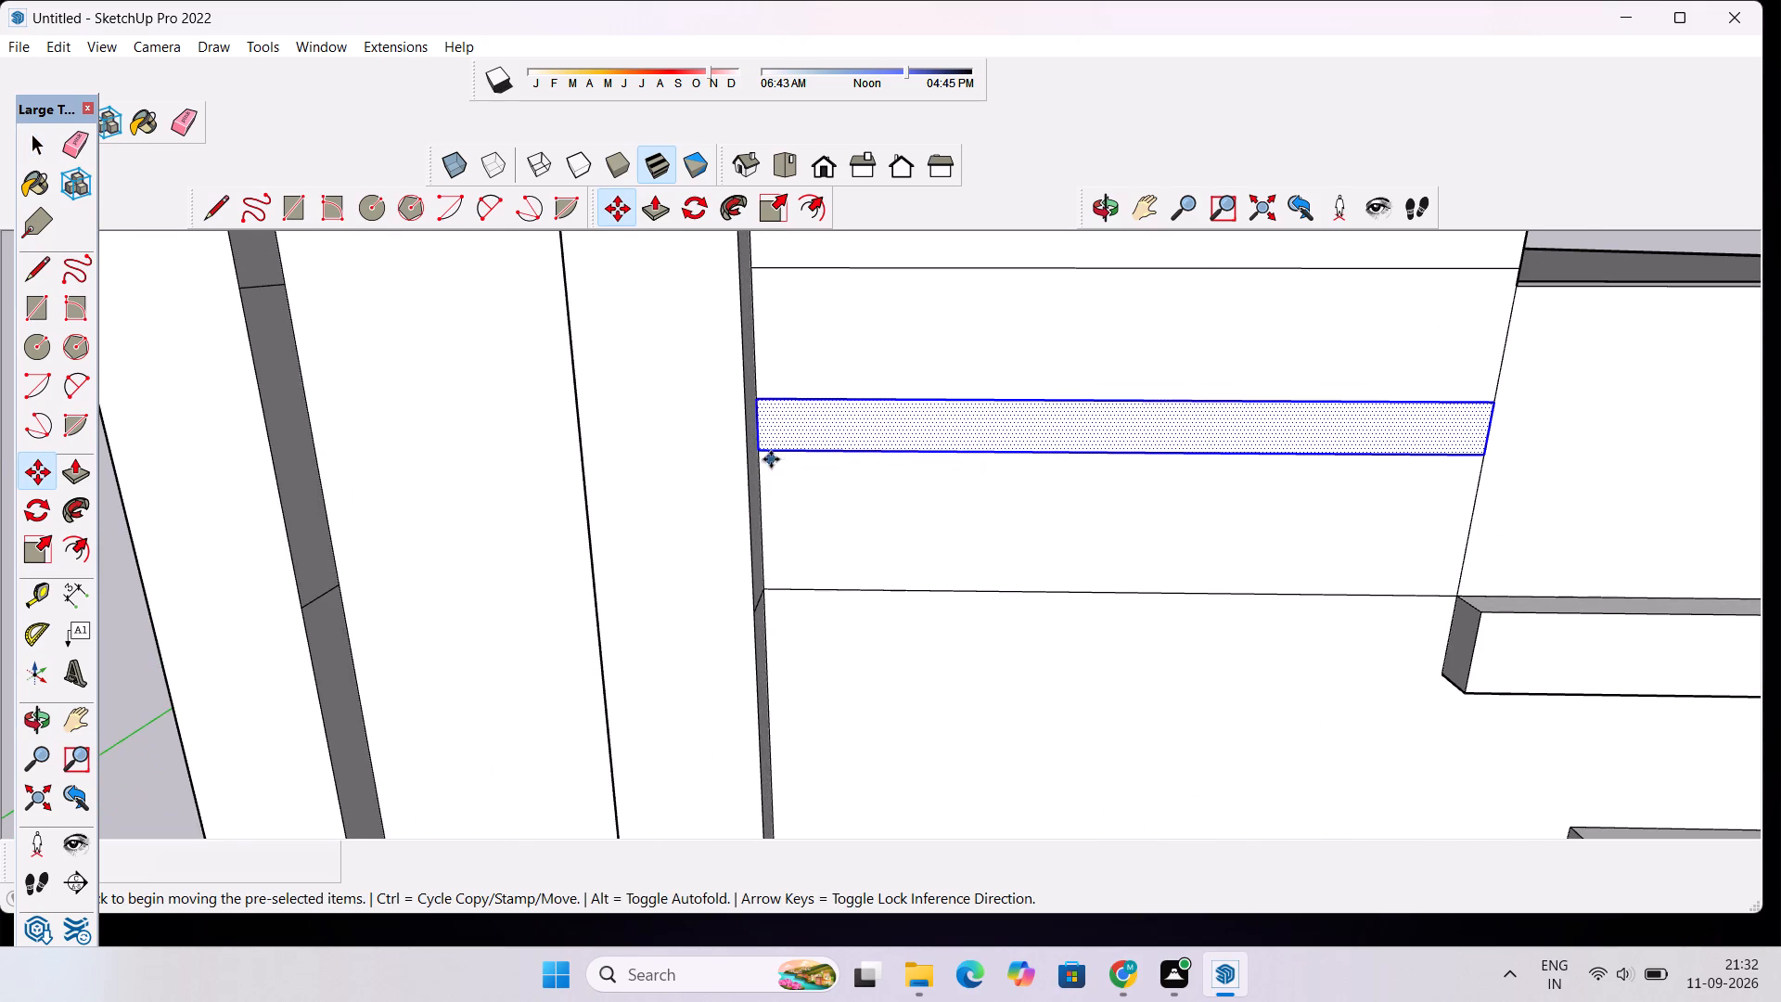
left_click(764, 453)
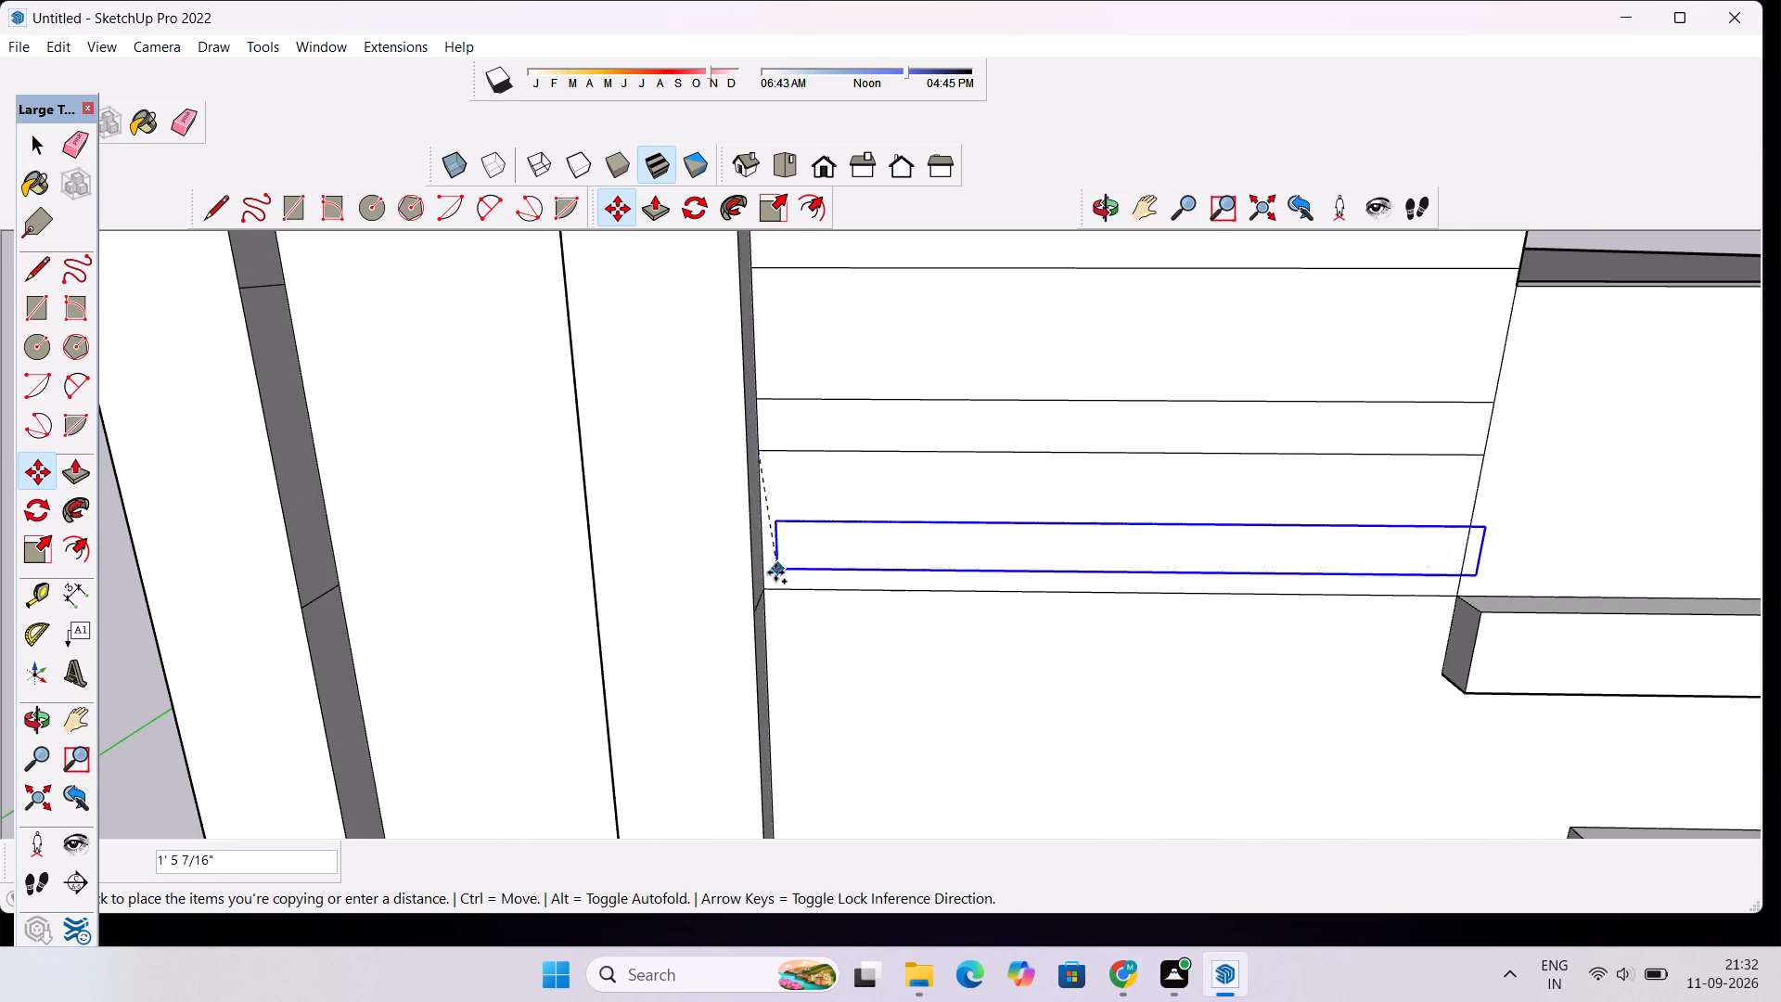
left_click(768, 587)
Examine the row of horizontal bands on the raised section's face from the front.
scroll(773, 543, "down", 11)
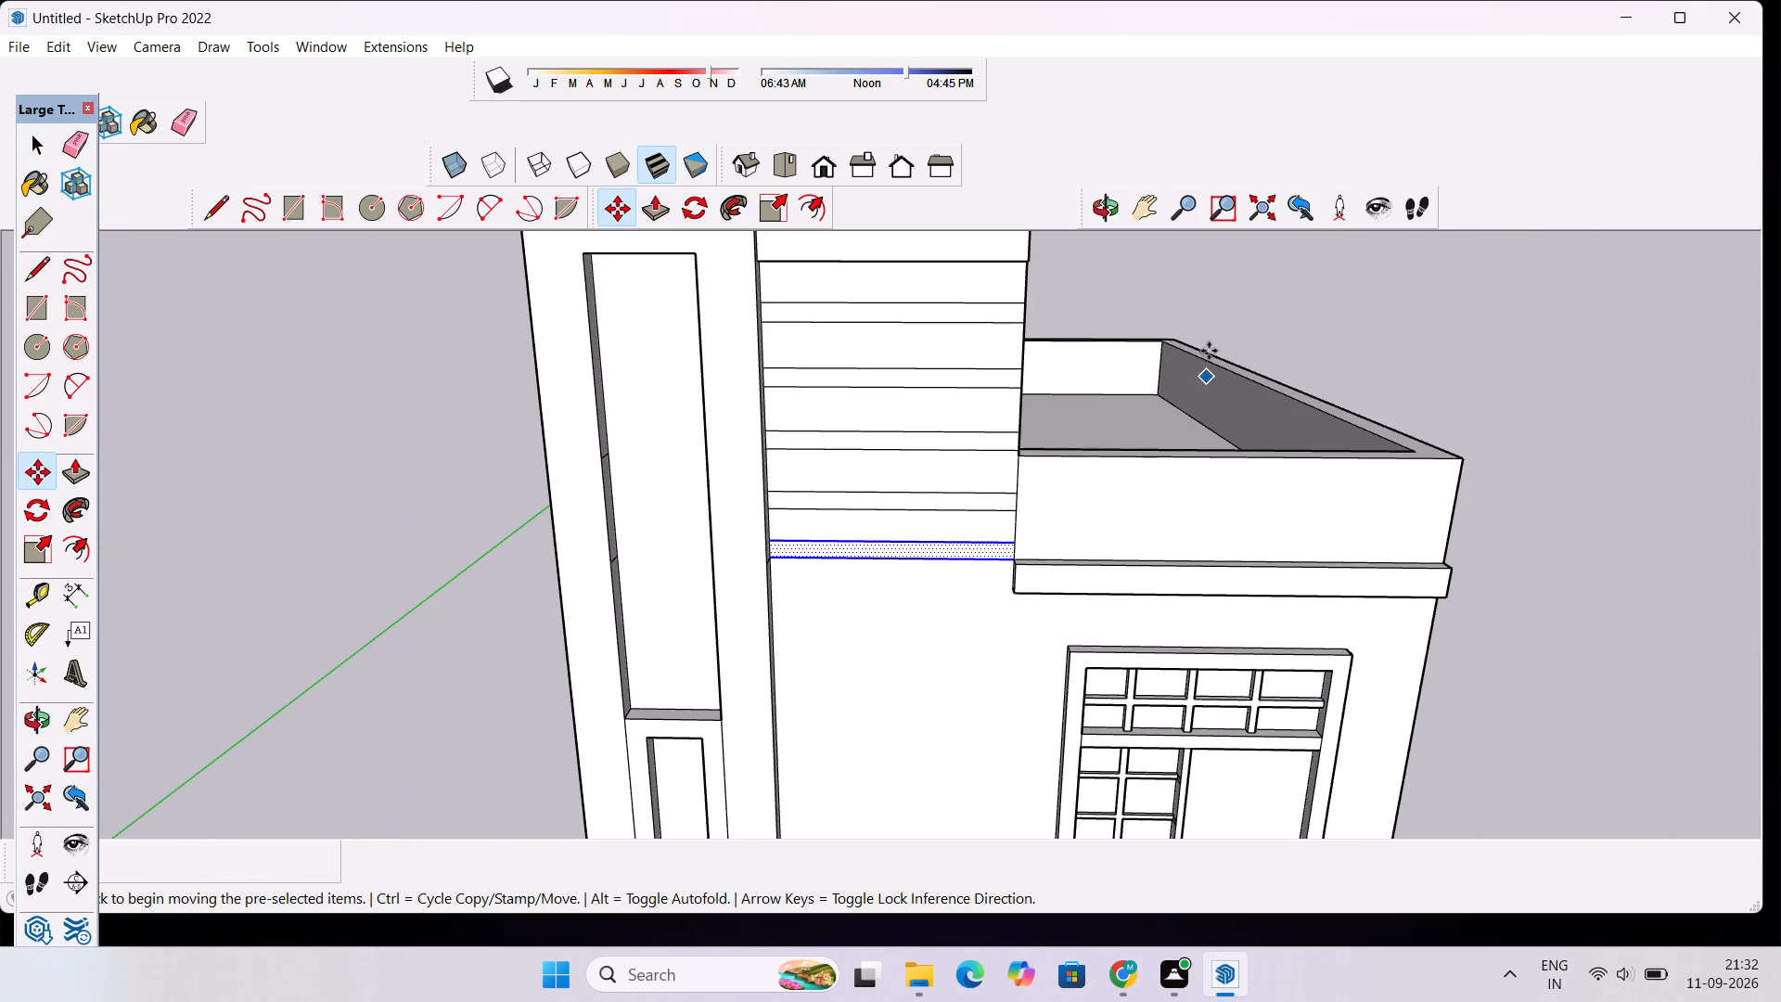
left_click(1107, 217)
left_click_drag(1096, 500, 1088, 423)
scroll(1068, 423, "up", 3)
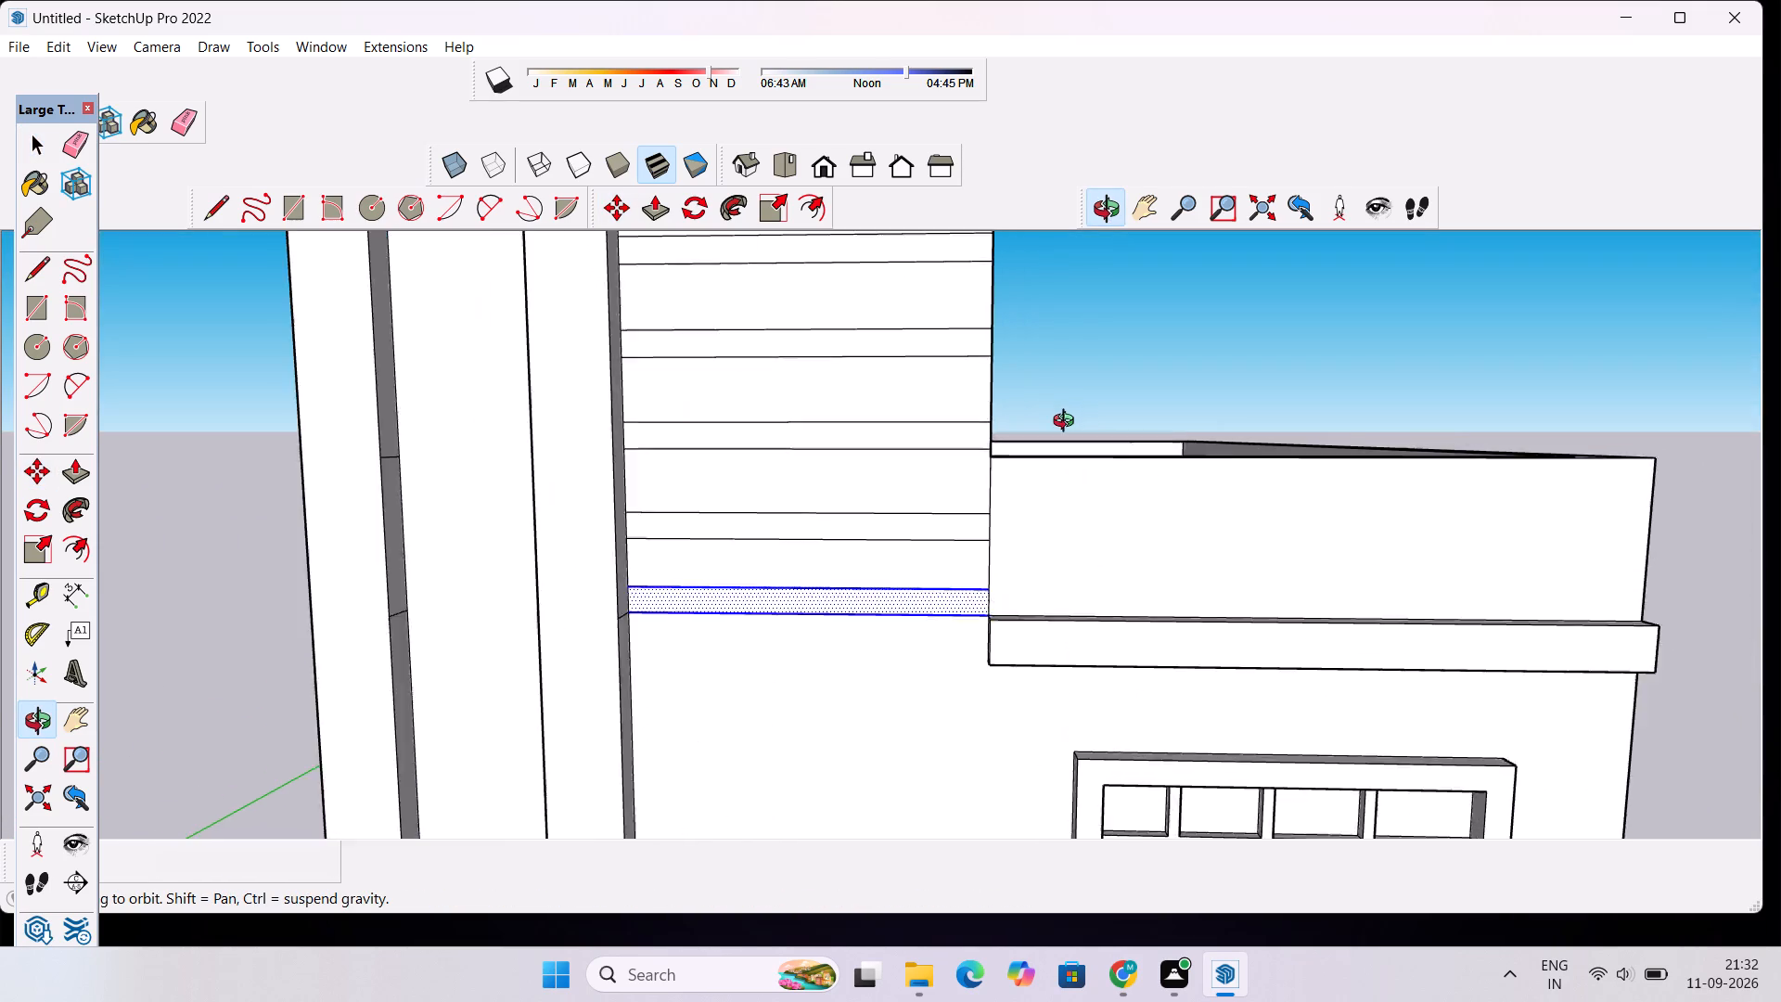
scroll(1068, 423, "down", 7)
scroll(1005, 610, "up", 2)
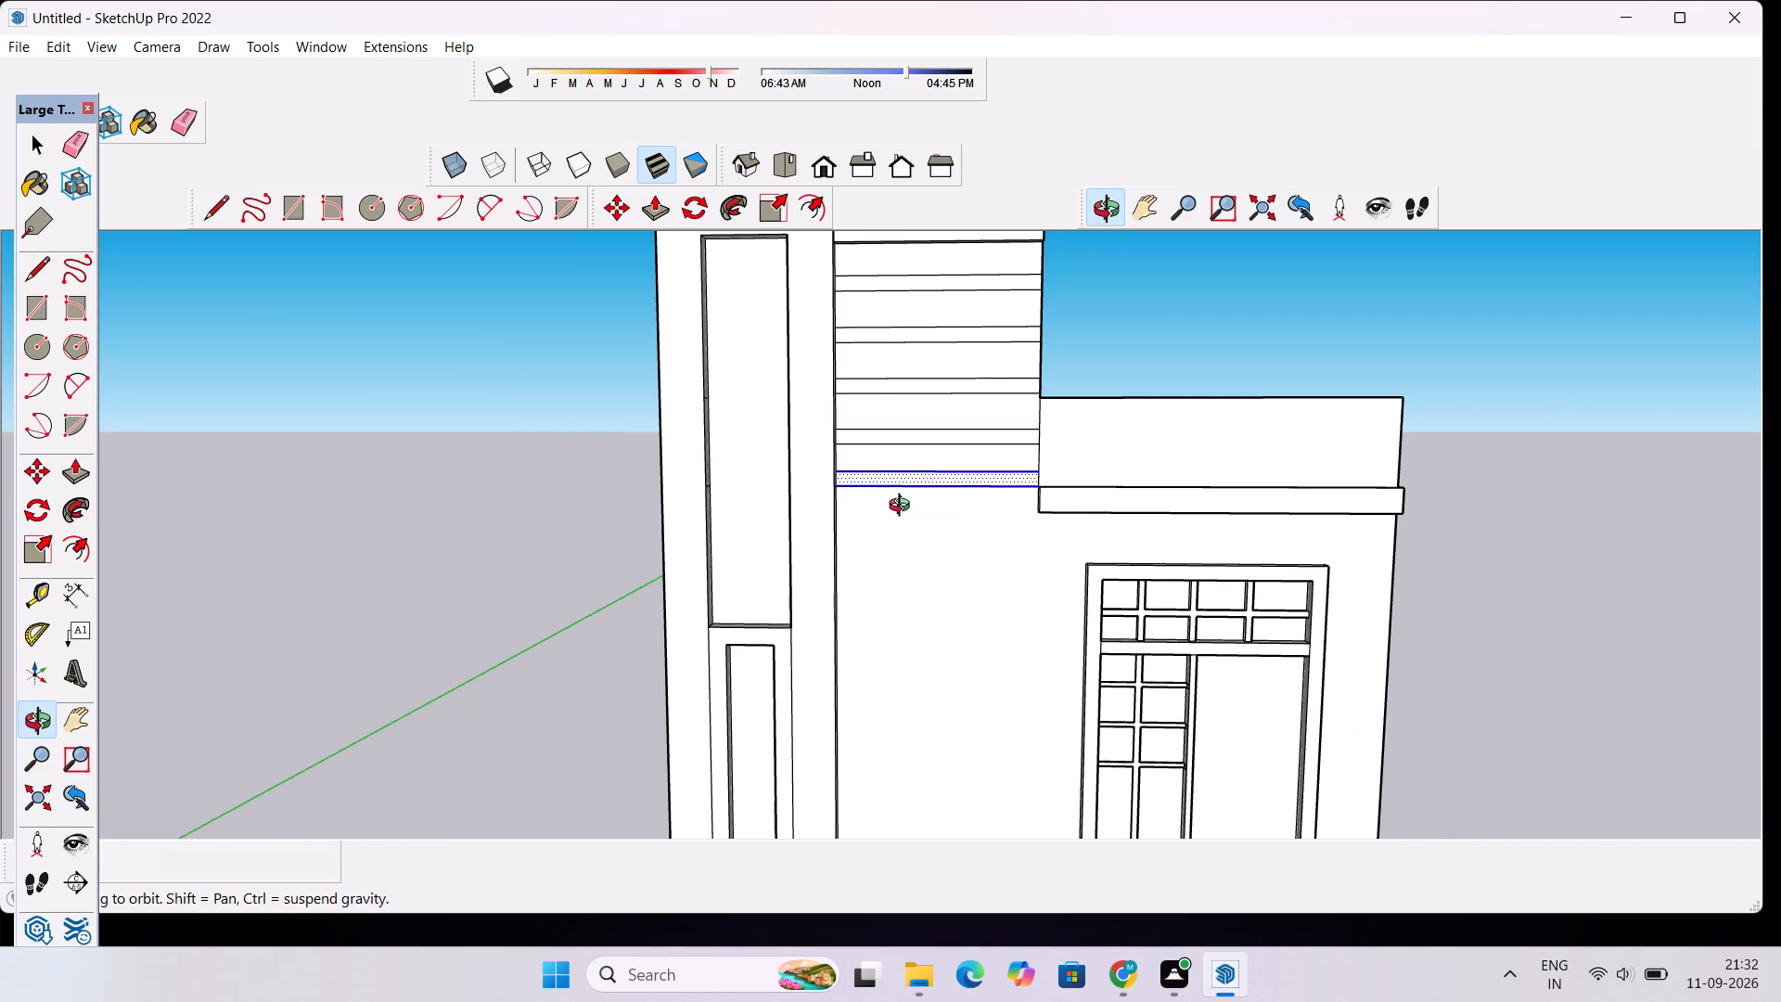
scroll(980, 392, "up", 6)
scroll(980, 392, "down", 3)
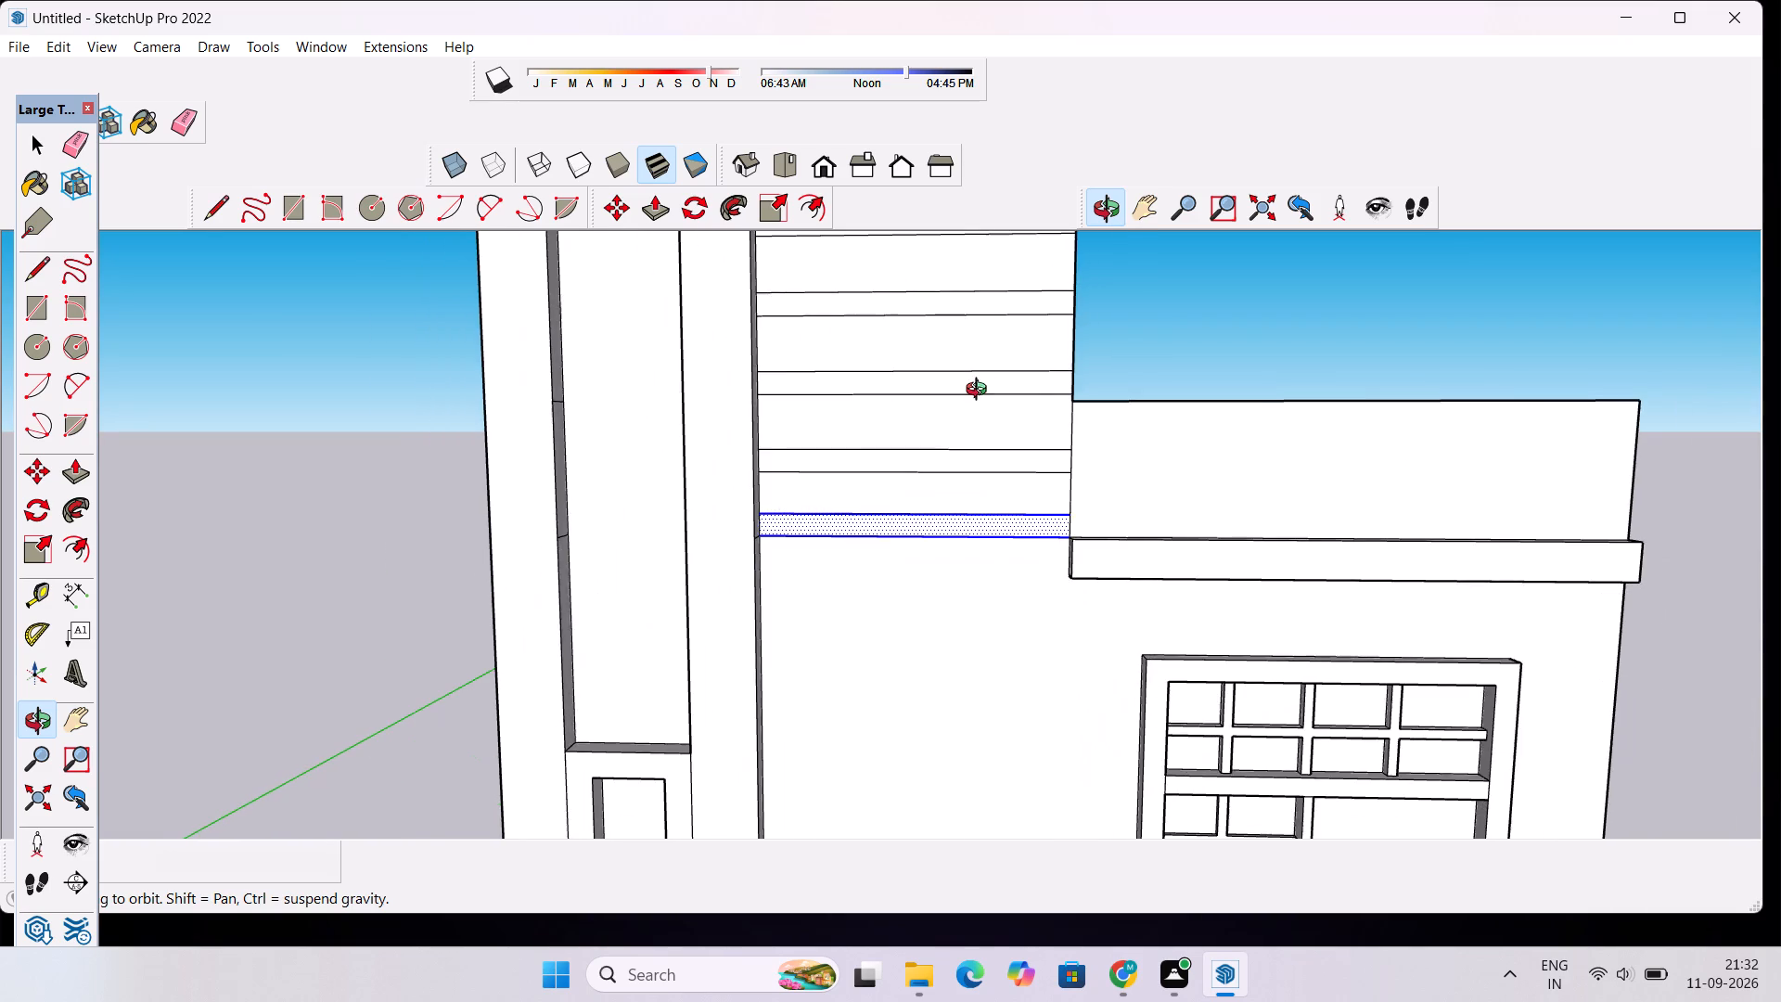
Push/Pull the topmost thin horizontal band on the raised section's face outward by 2.5".
key("space")
left_click(1159, 352)
scroll(1058, 402, "down", 6)
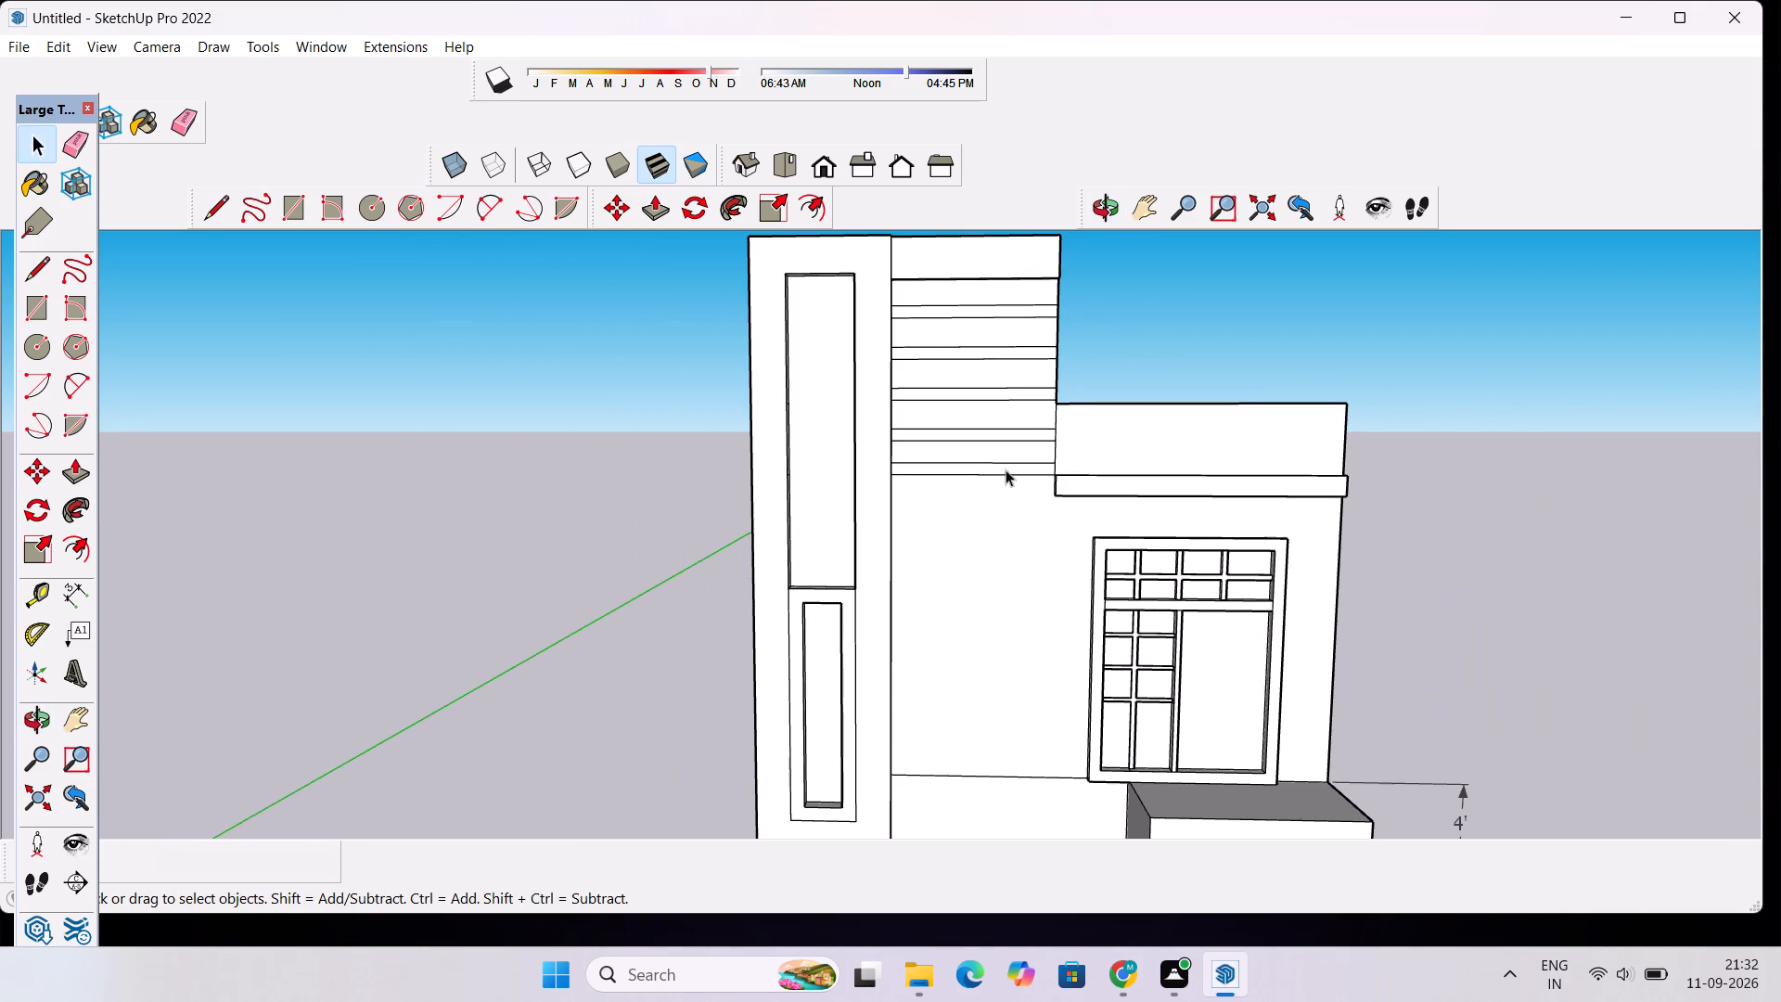
scroll(996, 429, "down", 1)
scroll(999, 303, "up", 7)
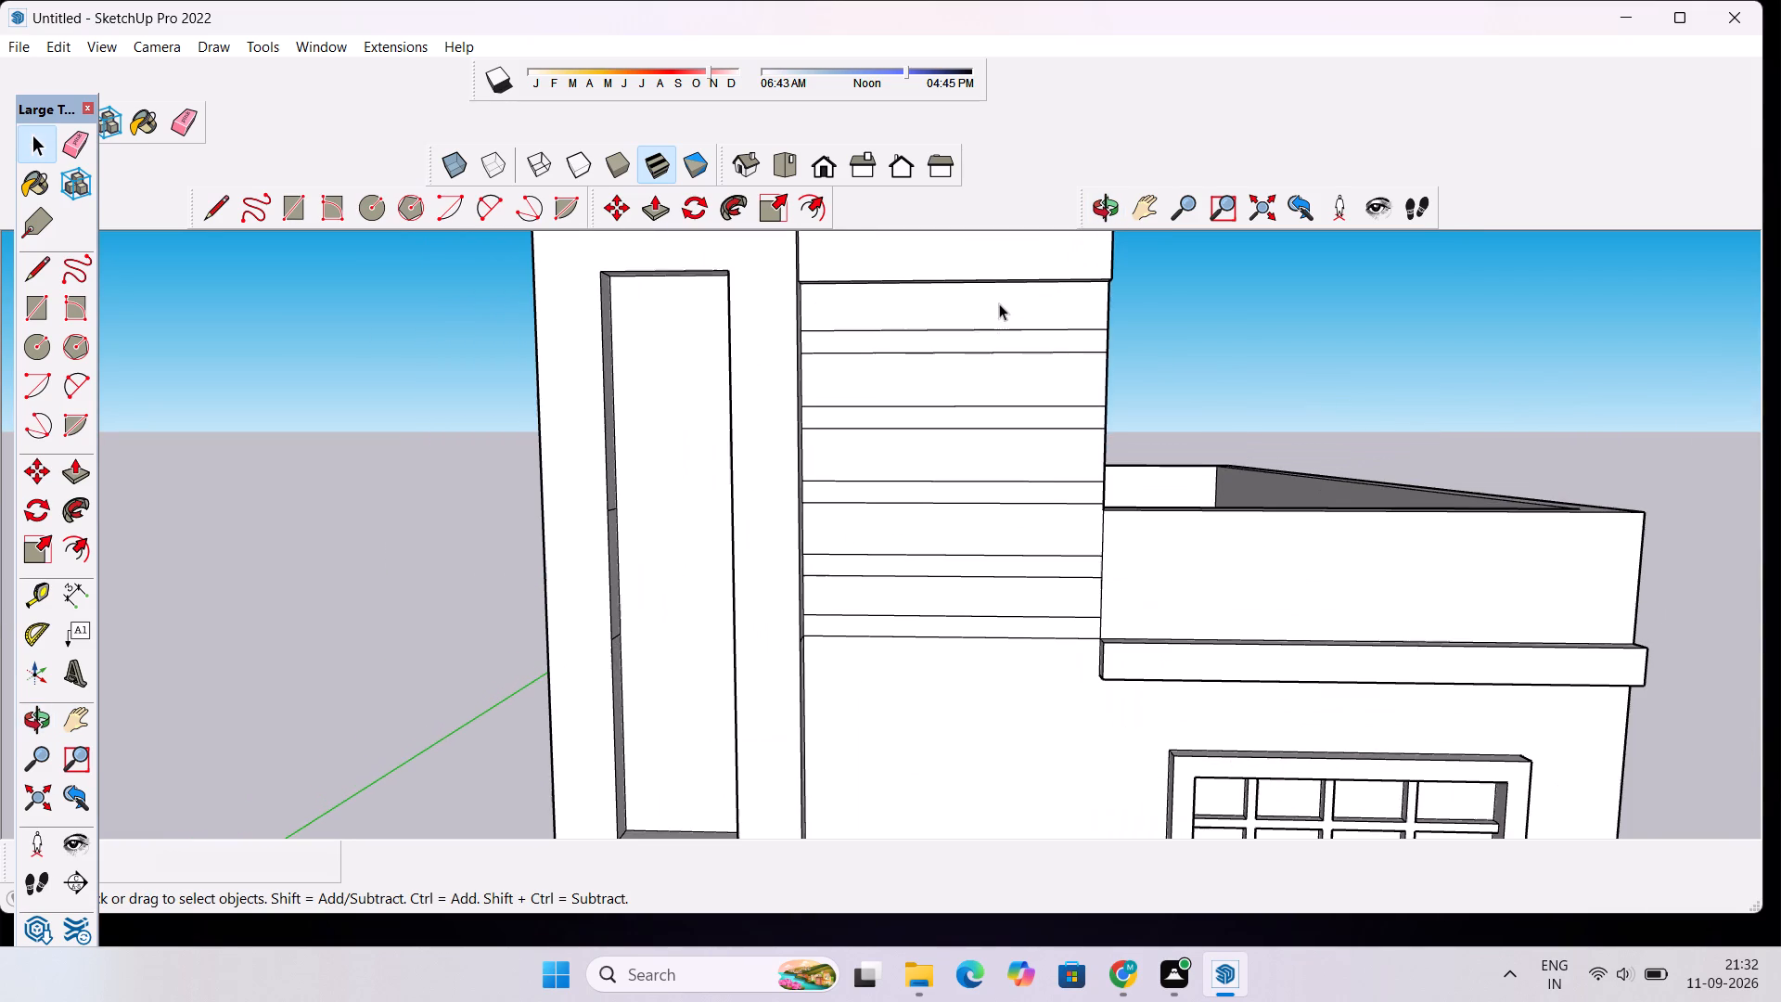
left_click(1093, 210)
left_click_drag(1161, 322, 1124, 353)
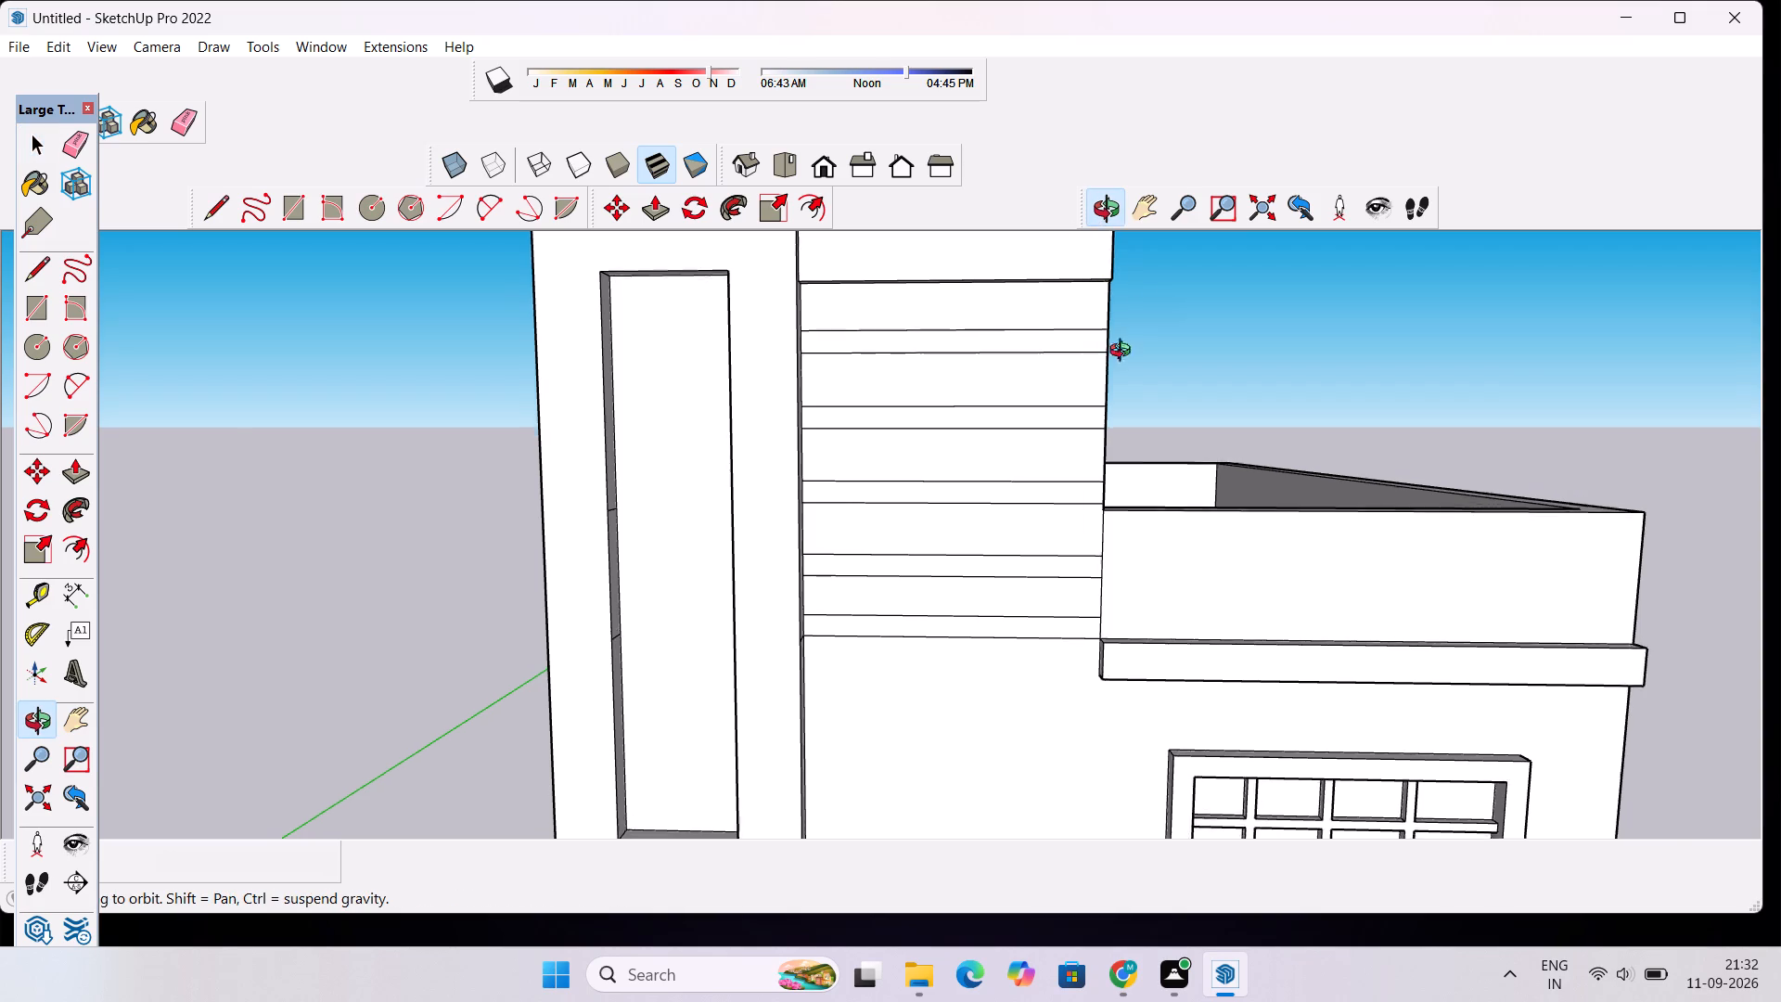
left_click_drag(1124, 353, 924, 374)
scroll(864, 332, "up", 4)
key("space")
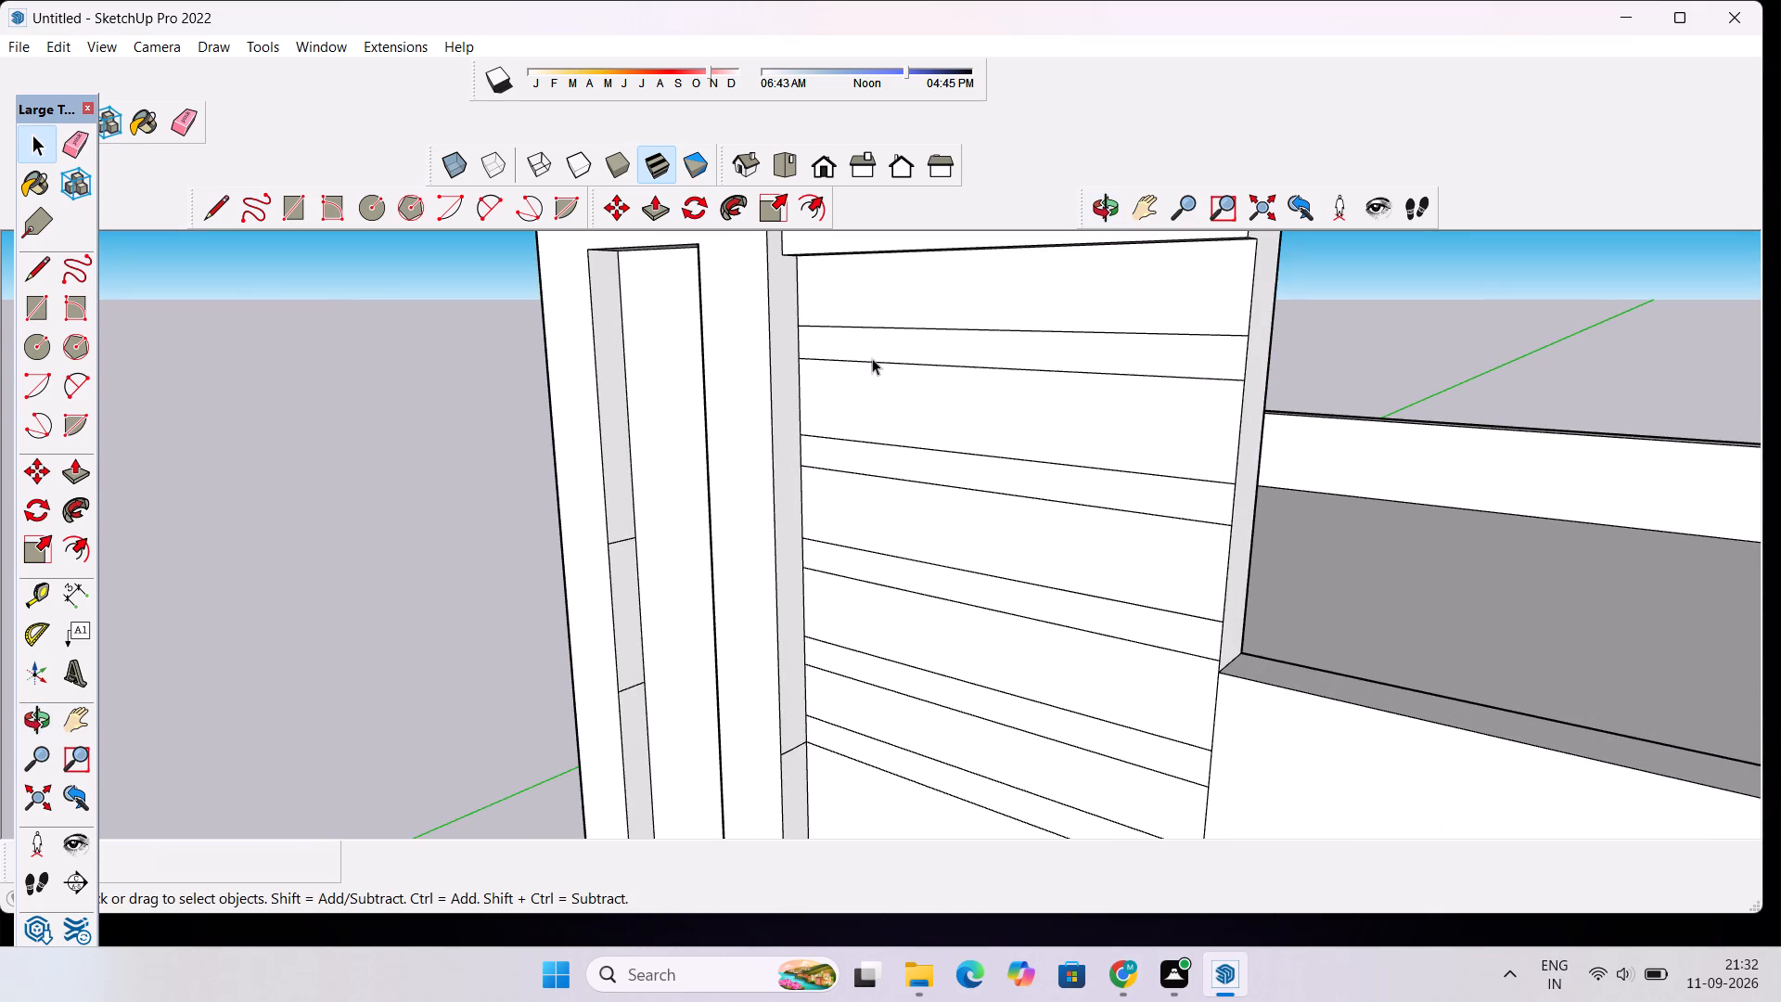
left_click(904, 350)
key("p")
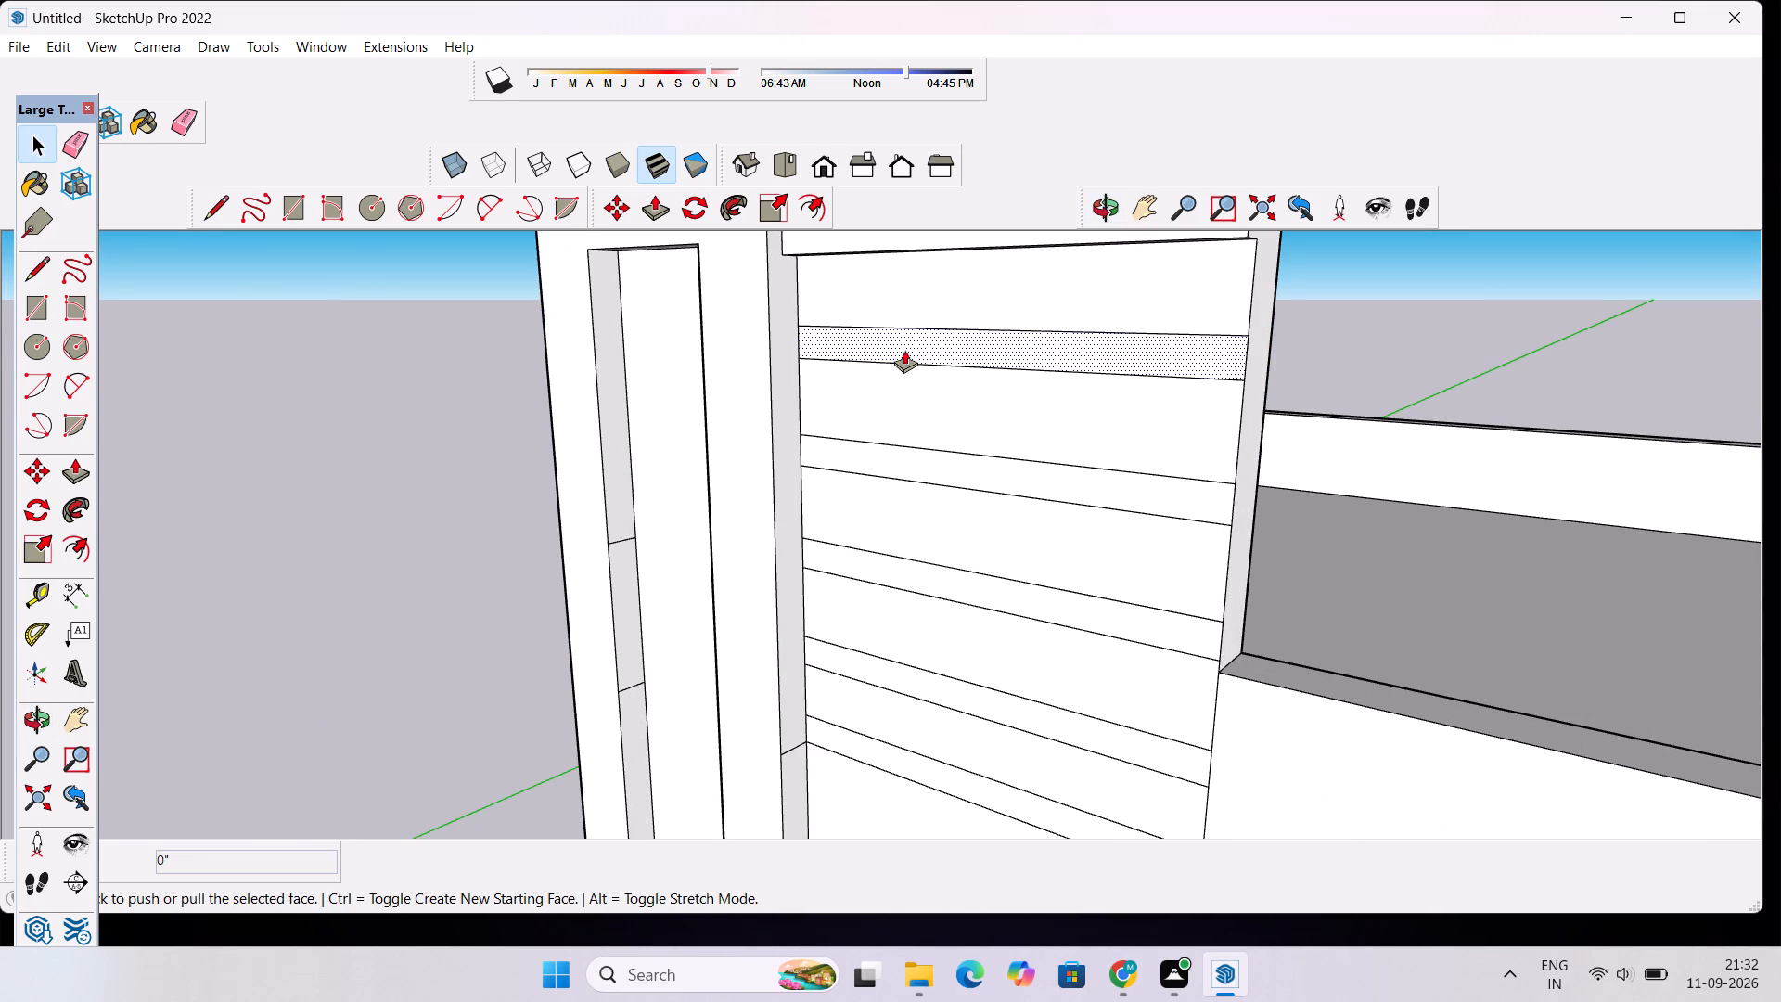
left_click(904, 350)
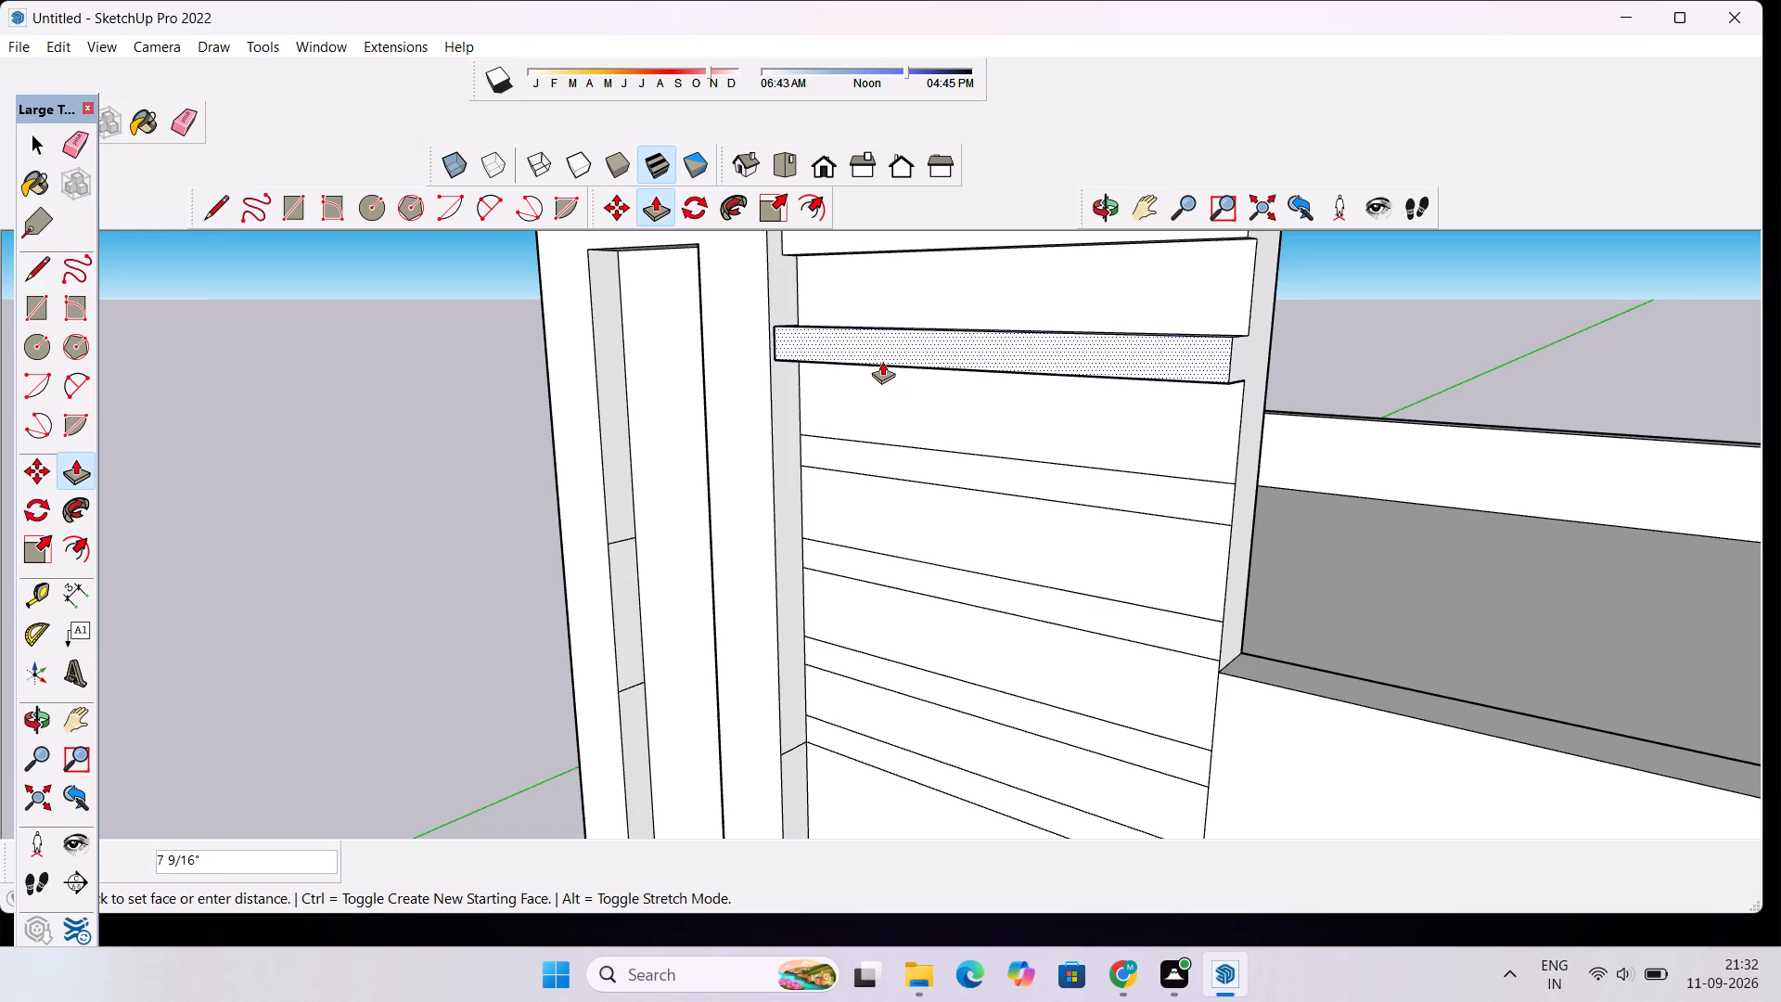
type("2.5\"")
key("Return")
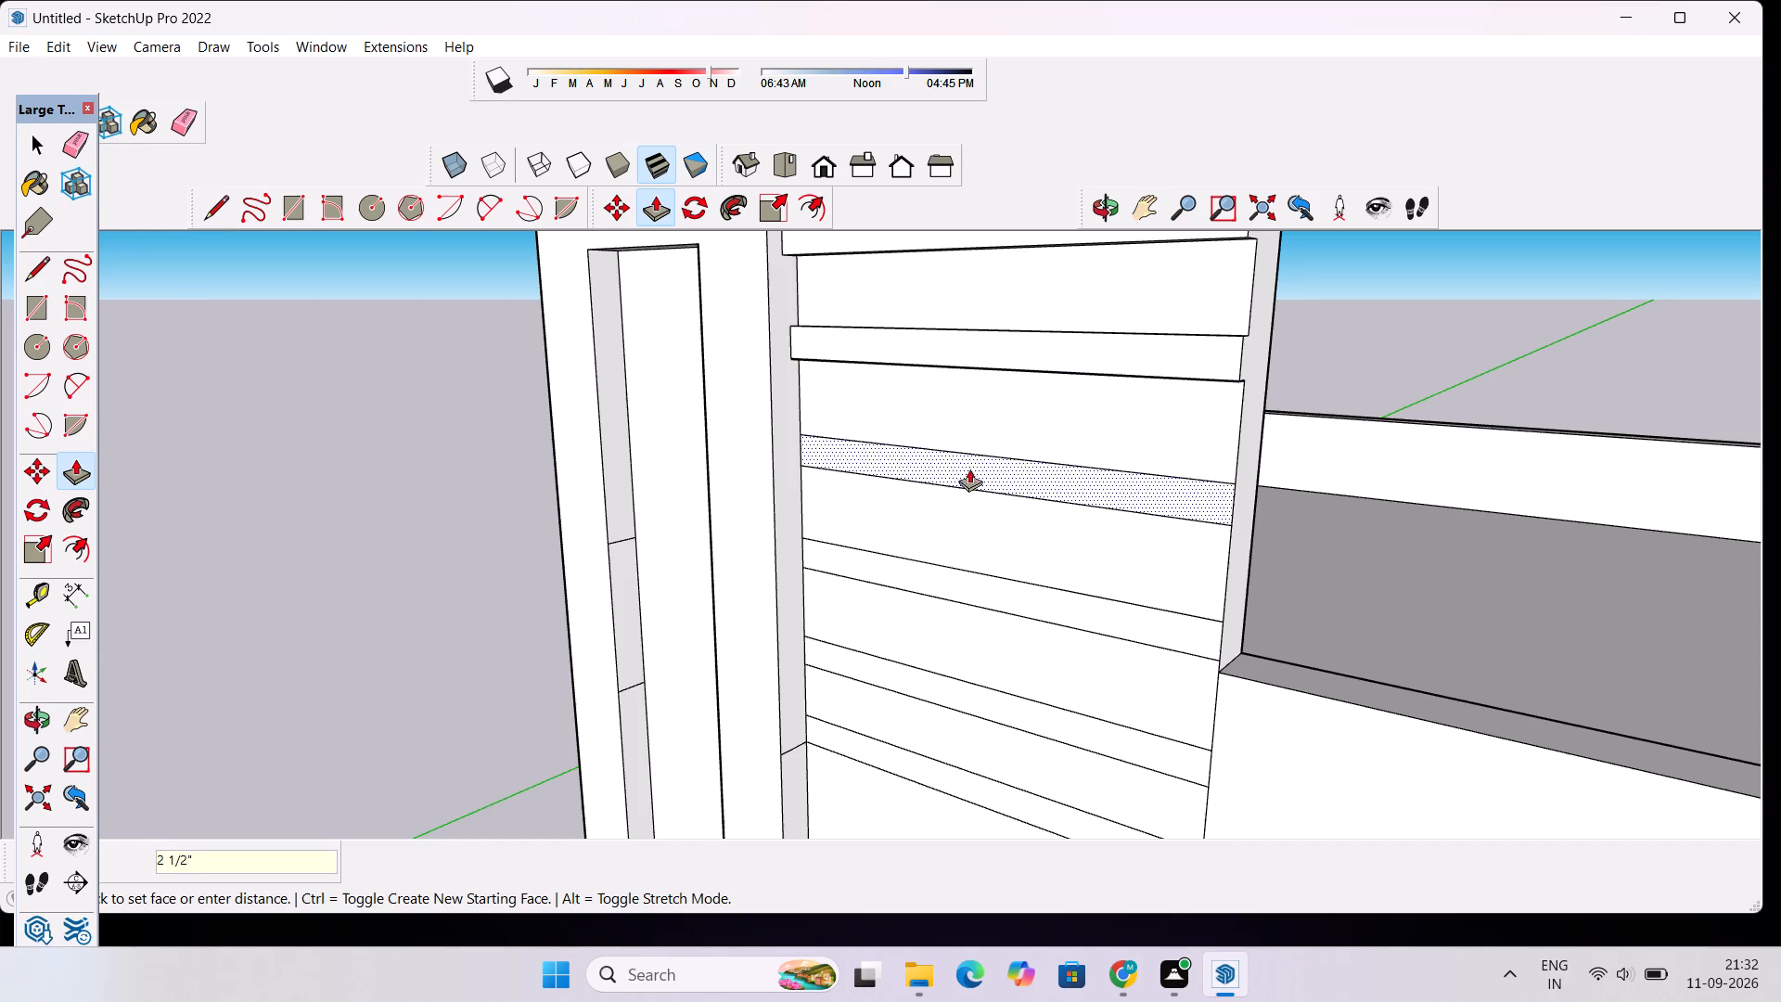
Push/Pull the remaining four thin bands below it outward by the same 2 1/2".
left_click(977, 467)
left_click(1121, 355)
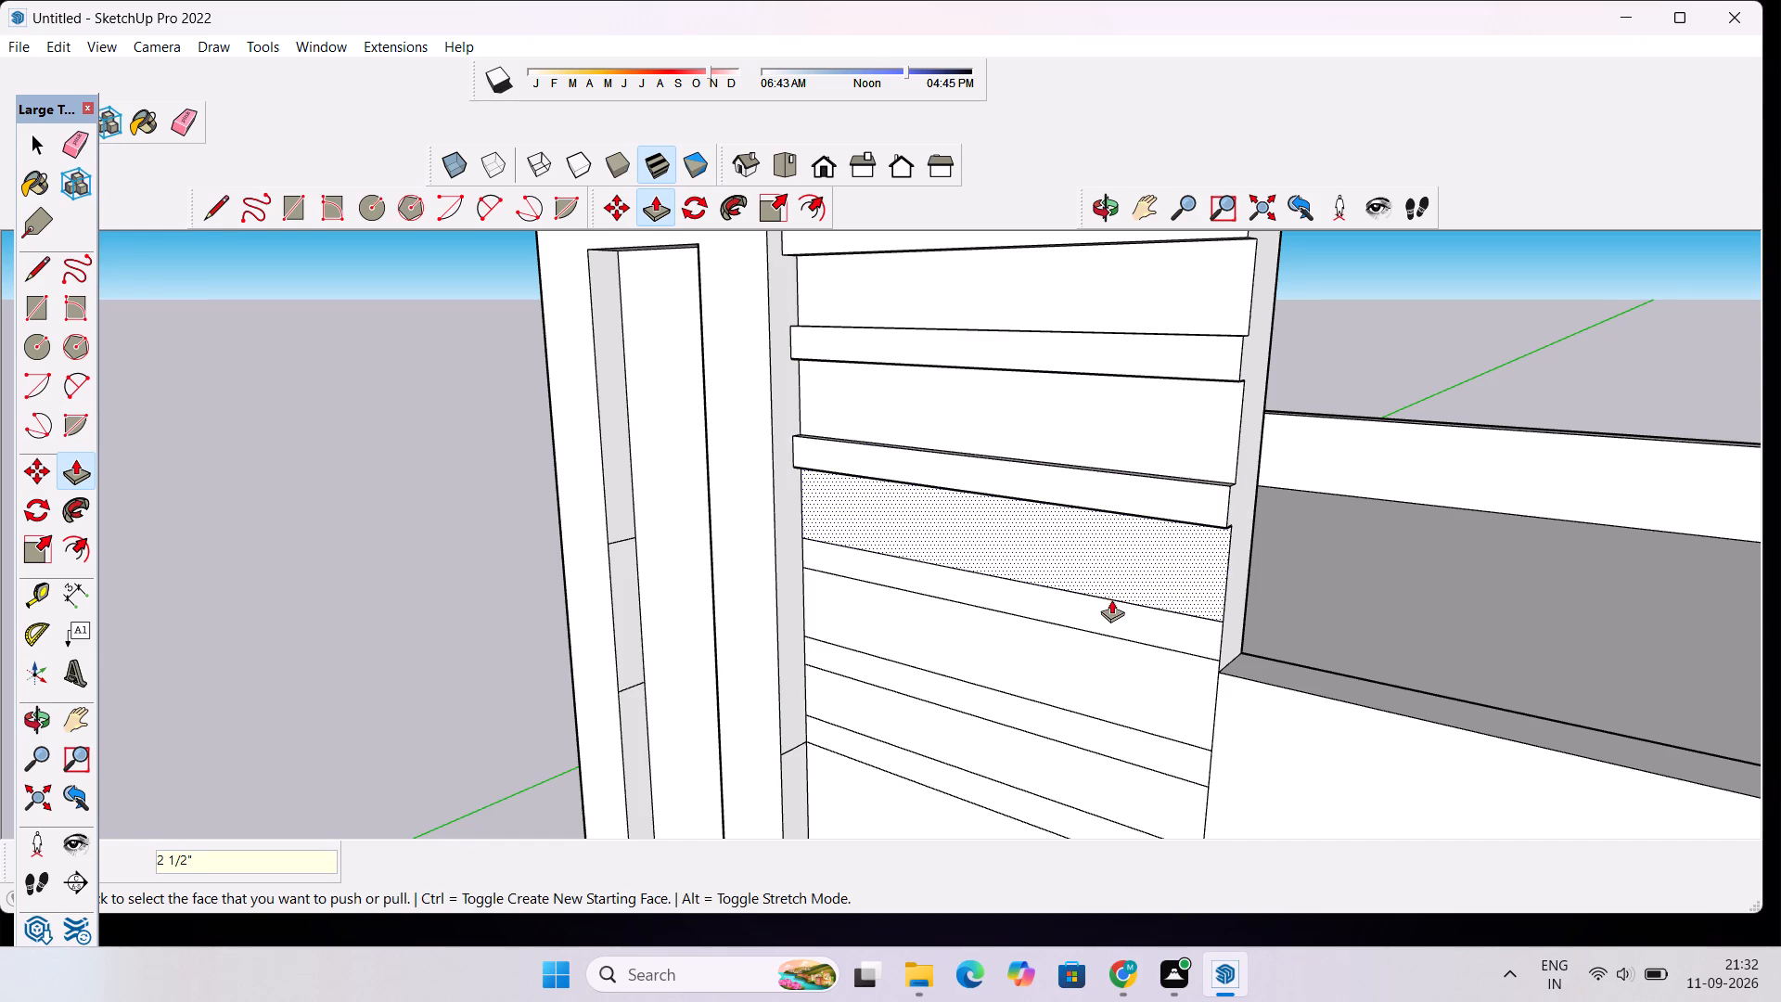
left_click(1111, 606)
left_click(1169, 493)
scroll(1105, 455, "down", 3)
scroll(1067, 686, "up", 3)
left_click(1096, 658)
left_click(1187, 546)
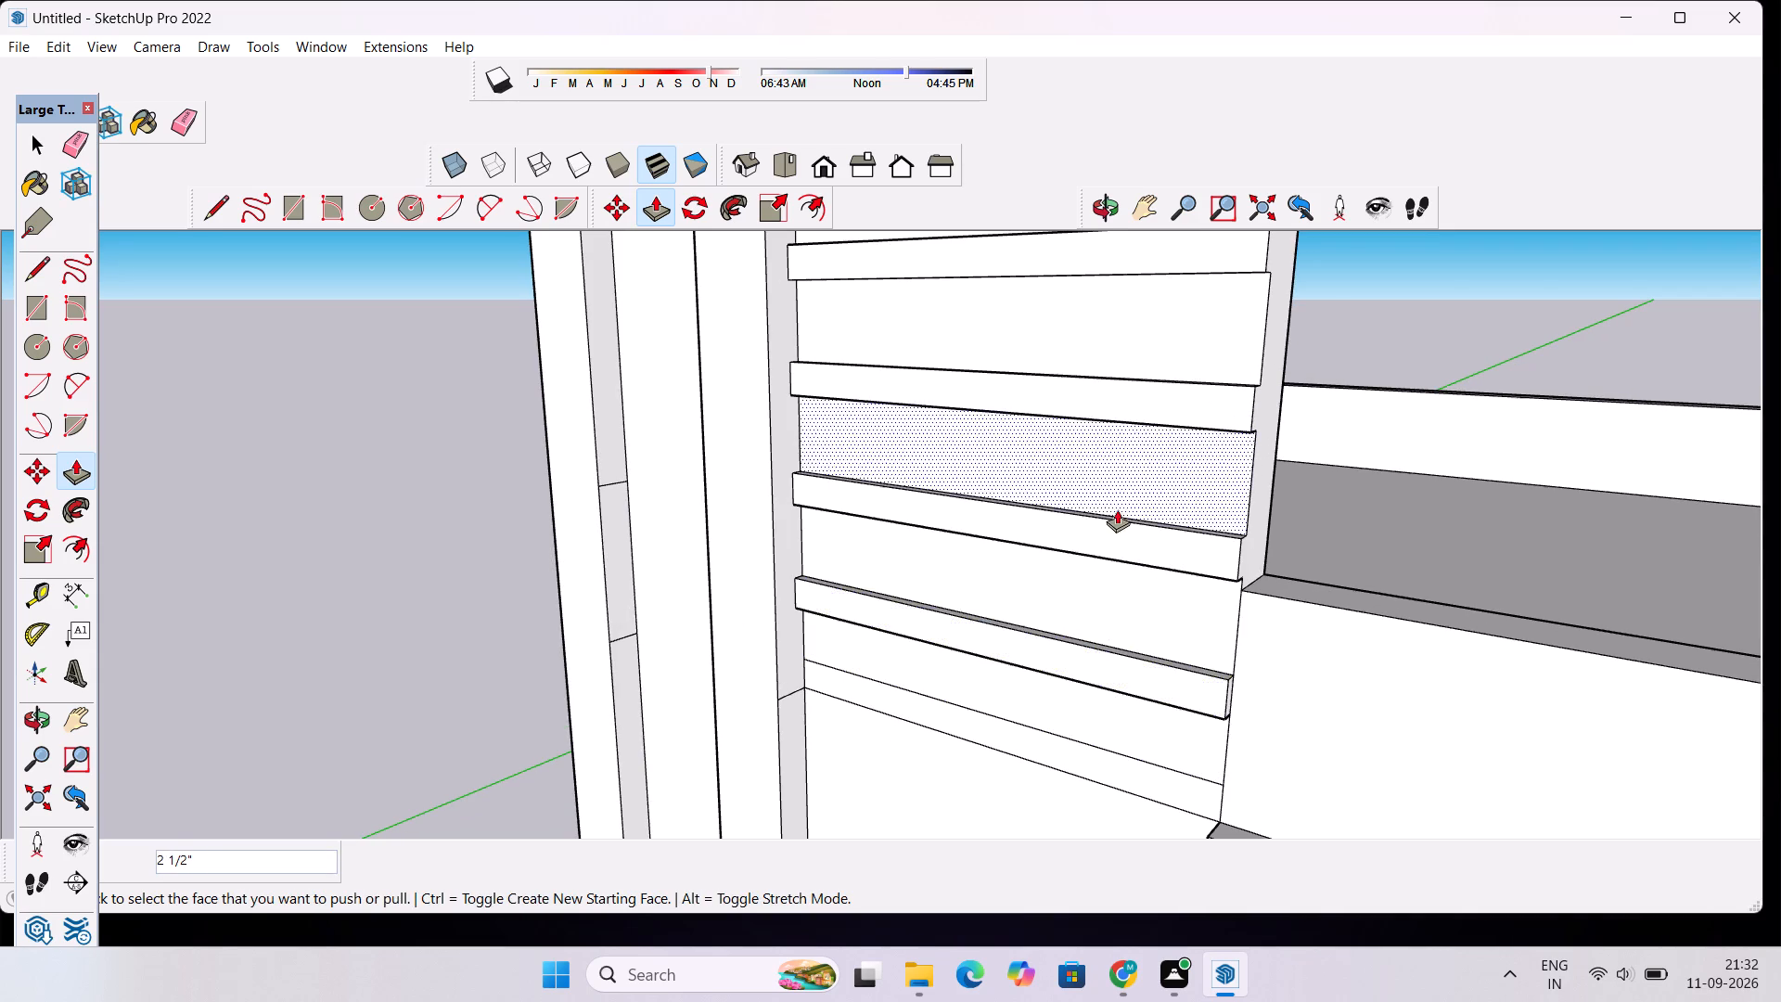
scroll(1117, 509, "down", 9)
scroll(1108, 687, "up", 8)
left_click(1143, 548)
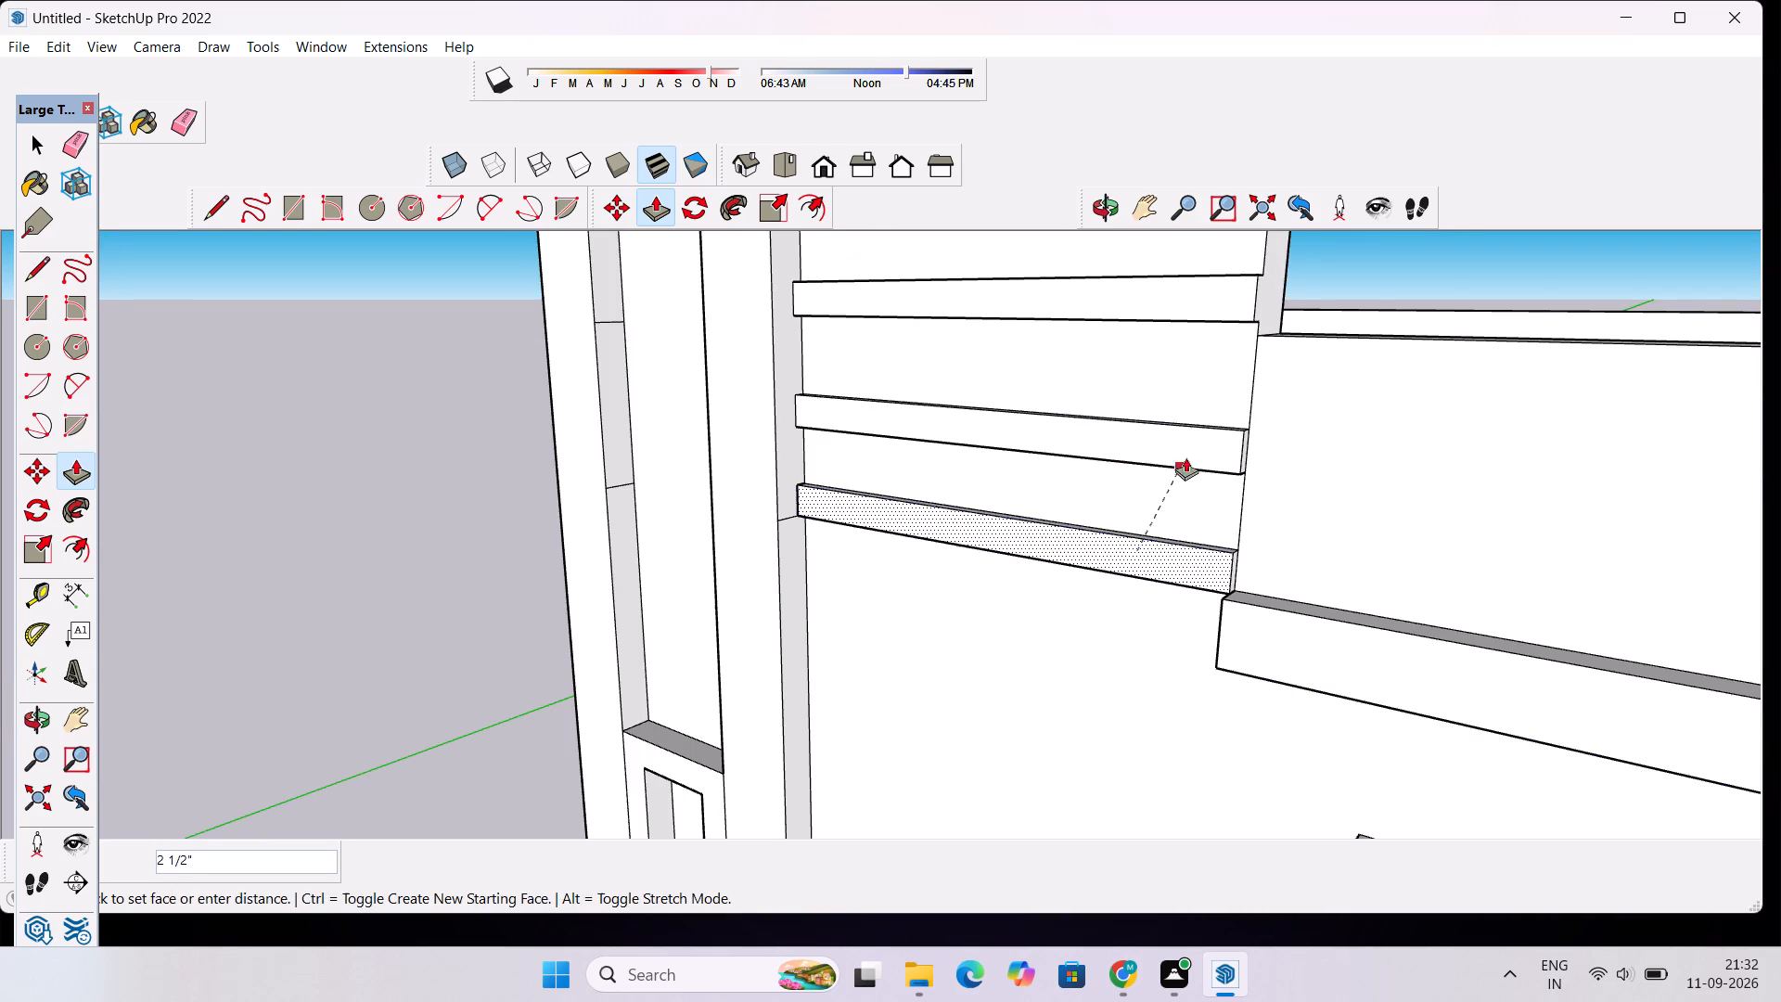
left_click(1193, 442)
Examine the projecting bands and the blank front wall beside the barred frame from several angles.
scroll(1161, 506, "down", 17)
scroll(1147, 295, "up", 4)
scroll(1141, 290, "down", 4)
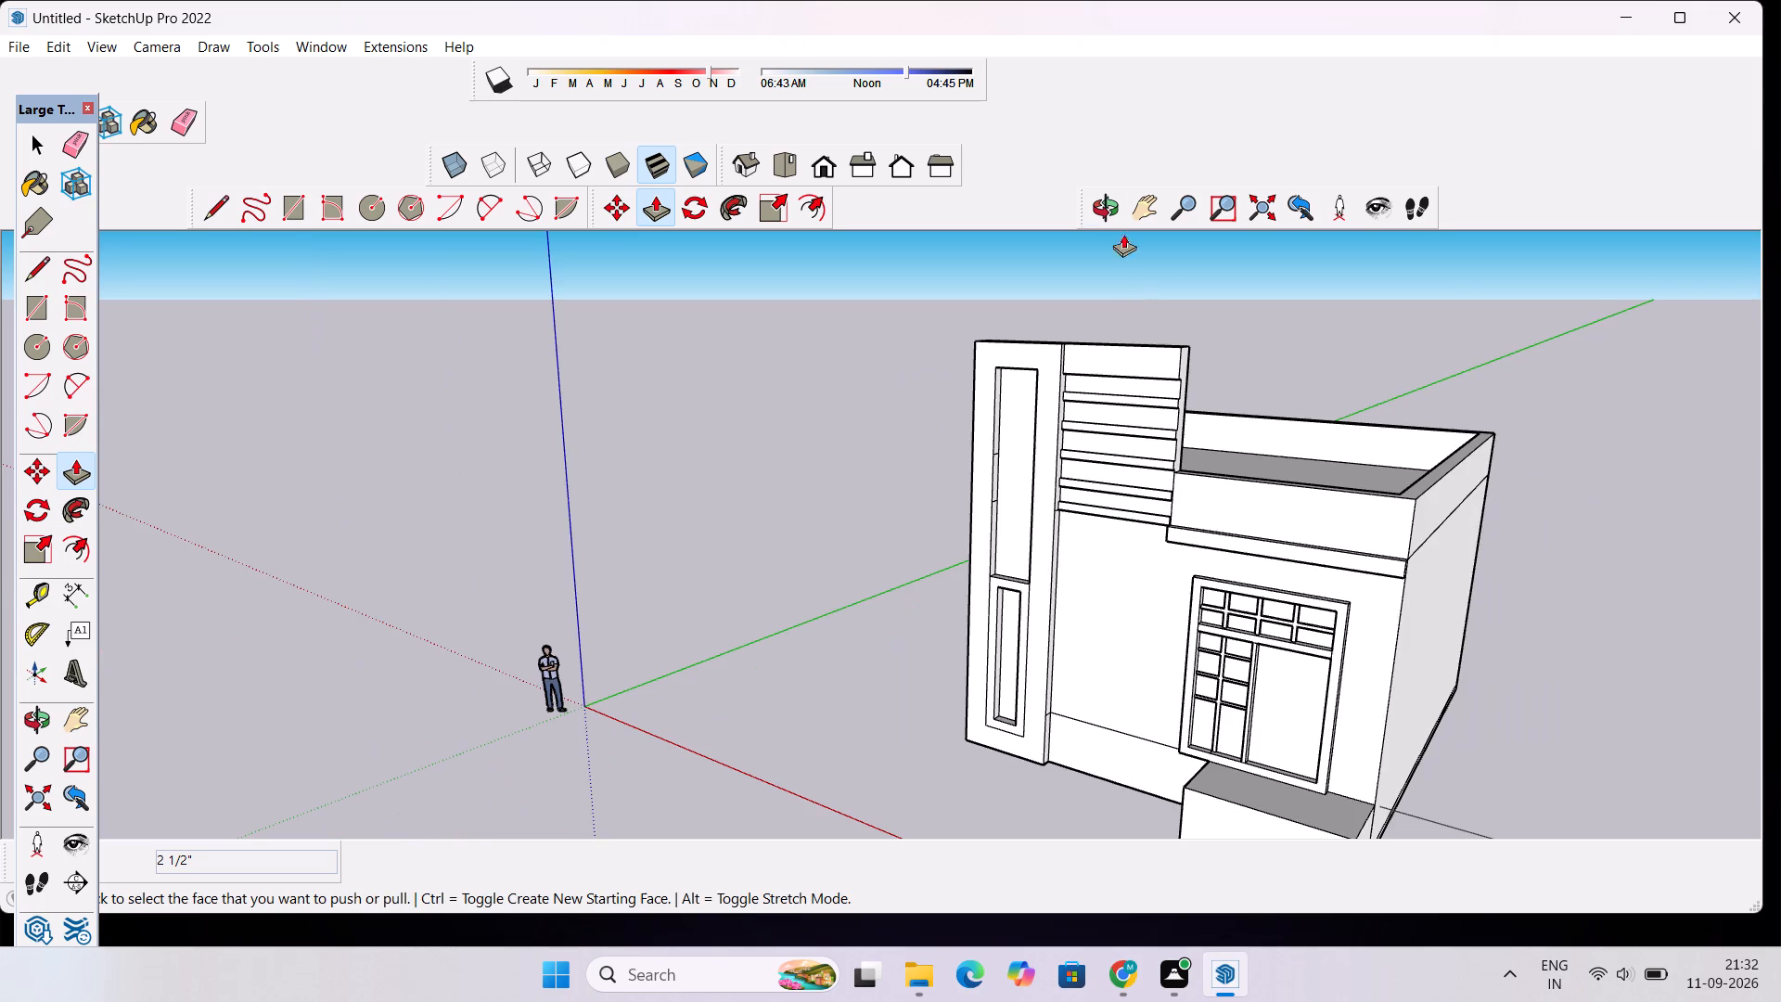
left_click(1115, 210)
left_click_drag(961, 473, 1115, 399)
scroll(1083, 589, "down", 5)
scroll(1112, 803, "up", 3)
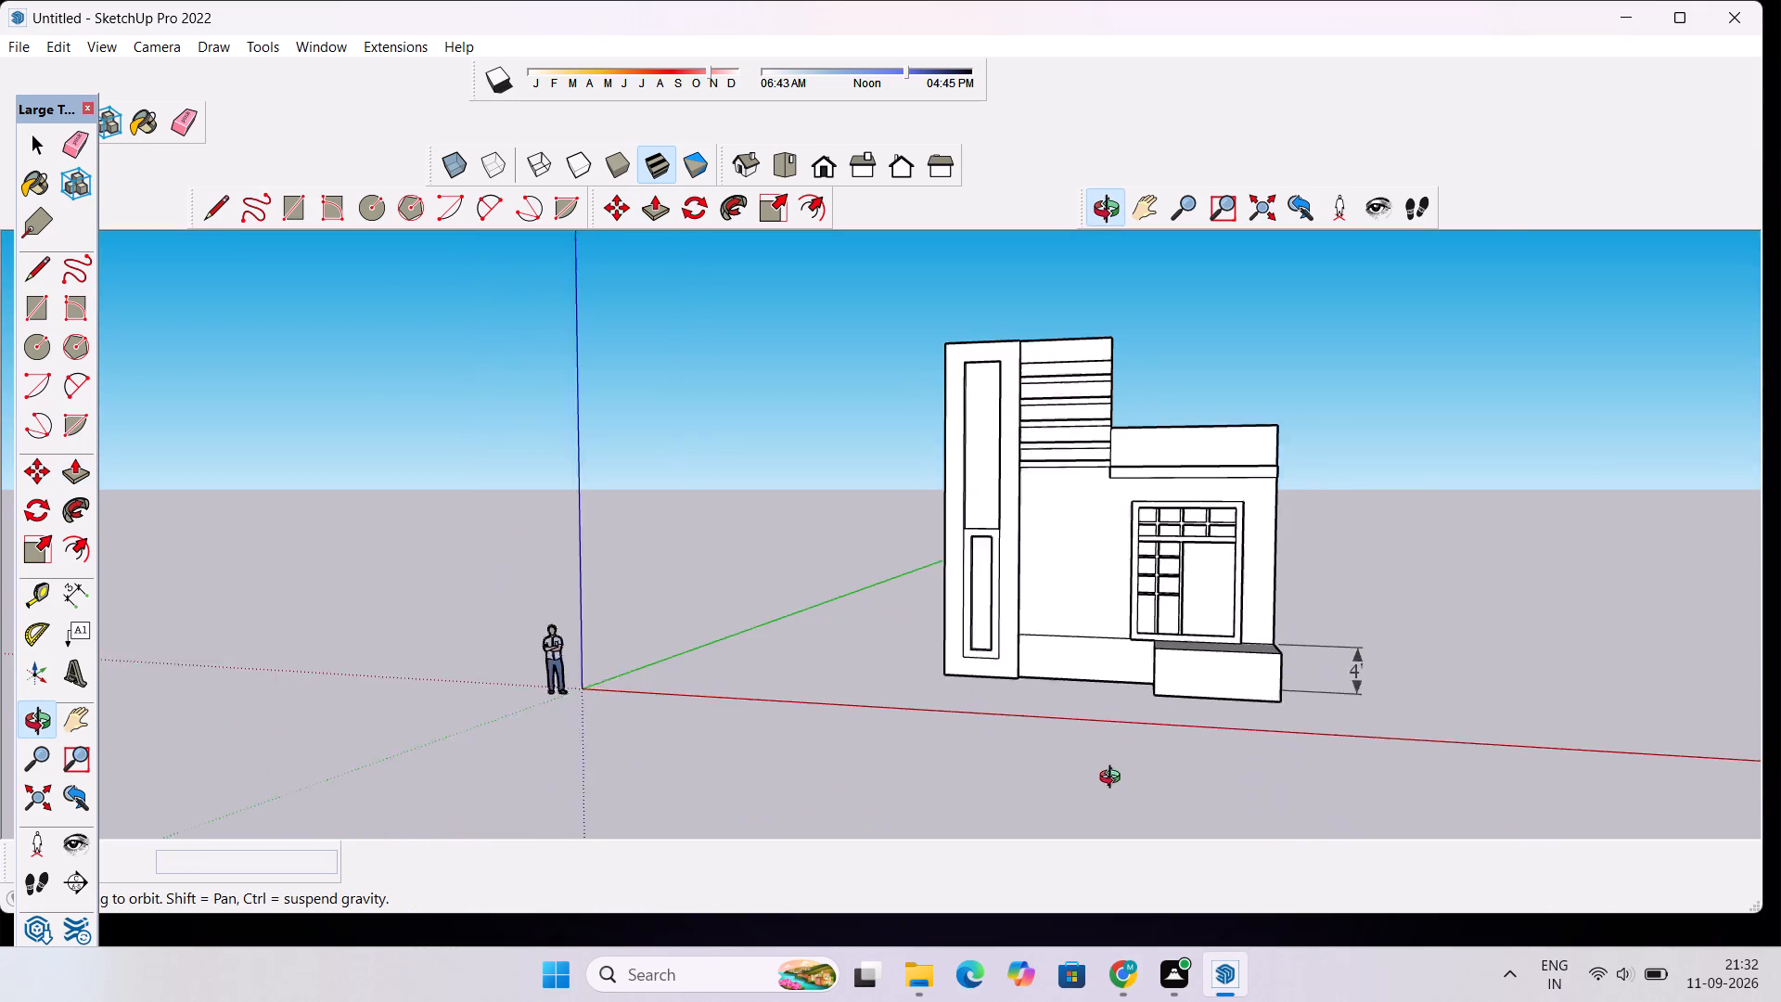
scroll(1114, 779, "up", 2)
scroll(1116, 439, "down", 4)
scroll(1137, 333, "up", 9)
scroll(1057, 486, "down", 5)
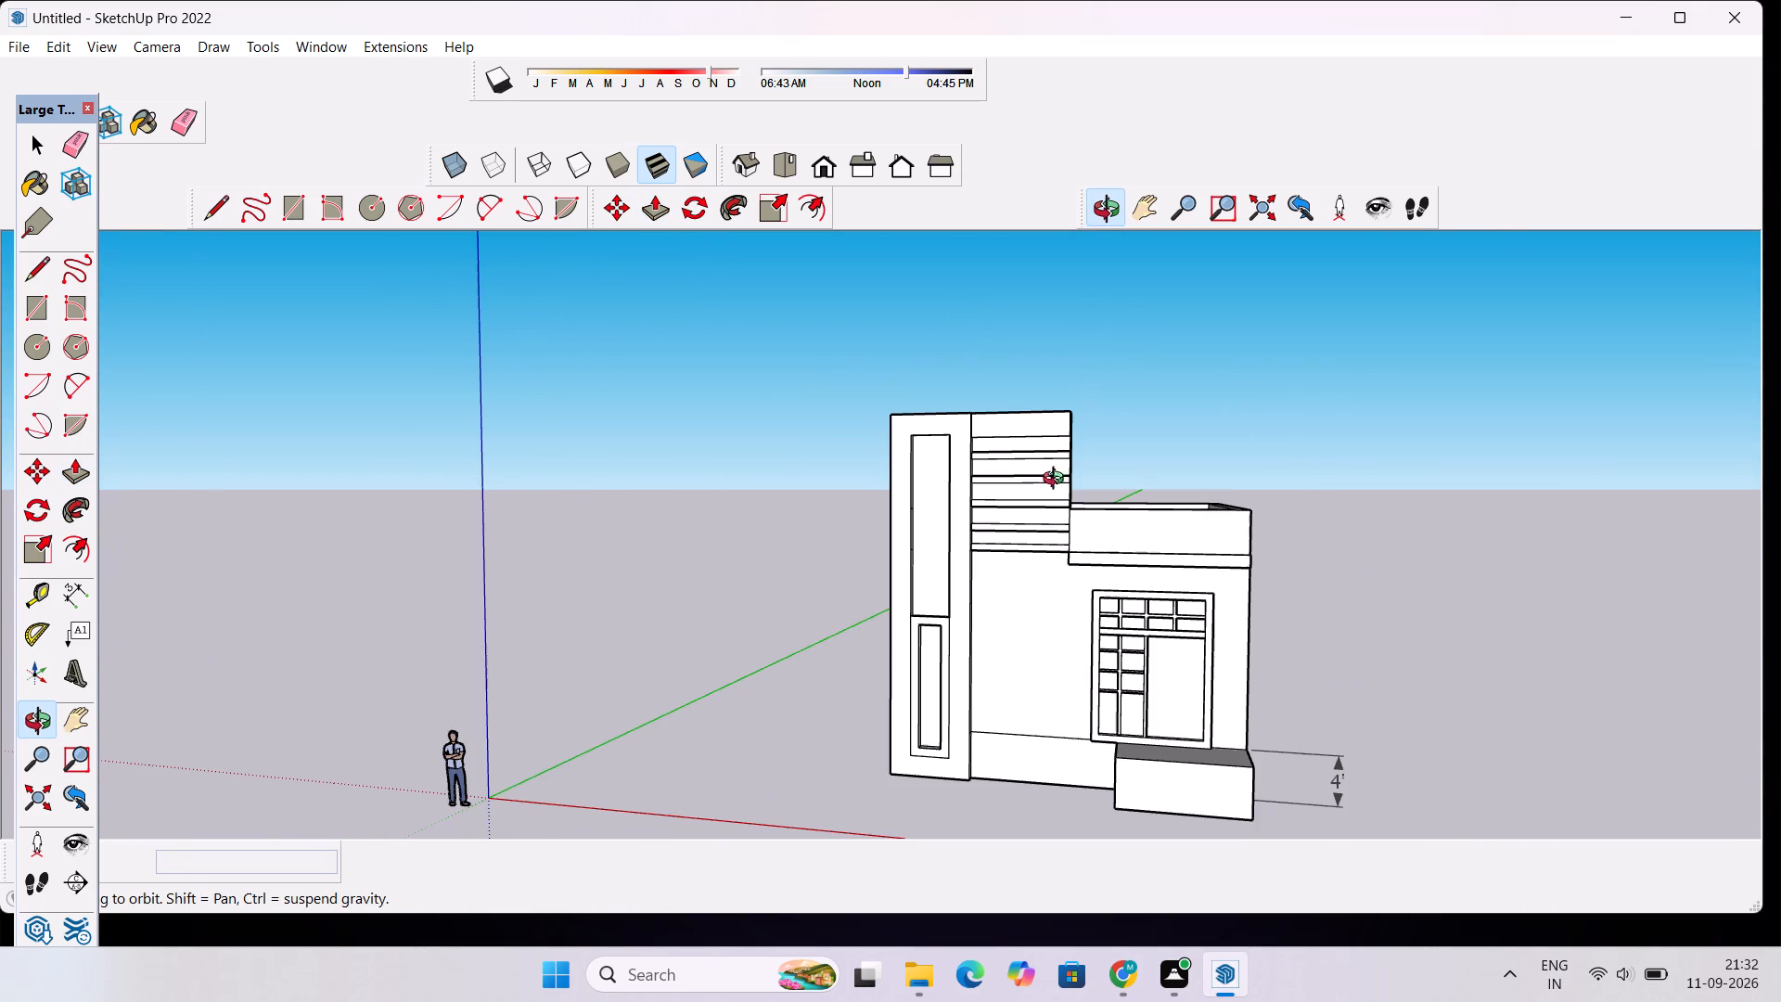
left_click_drag(1068, 599, 1002, 483, "shift")
scroll(927, 535, "up", 3)
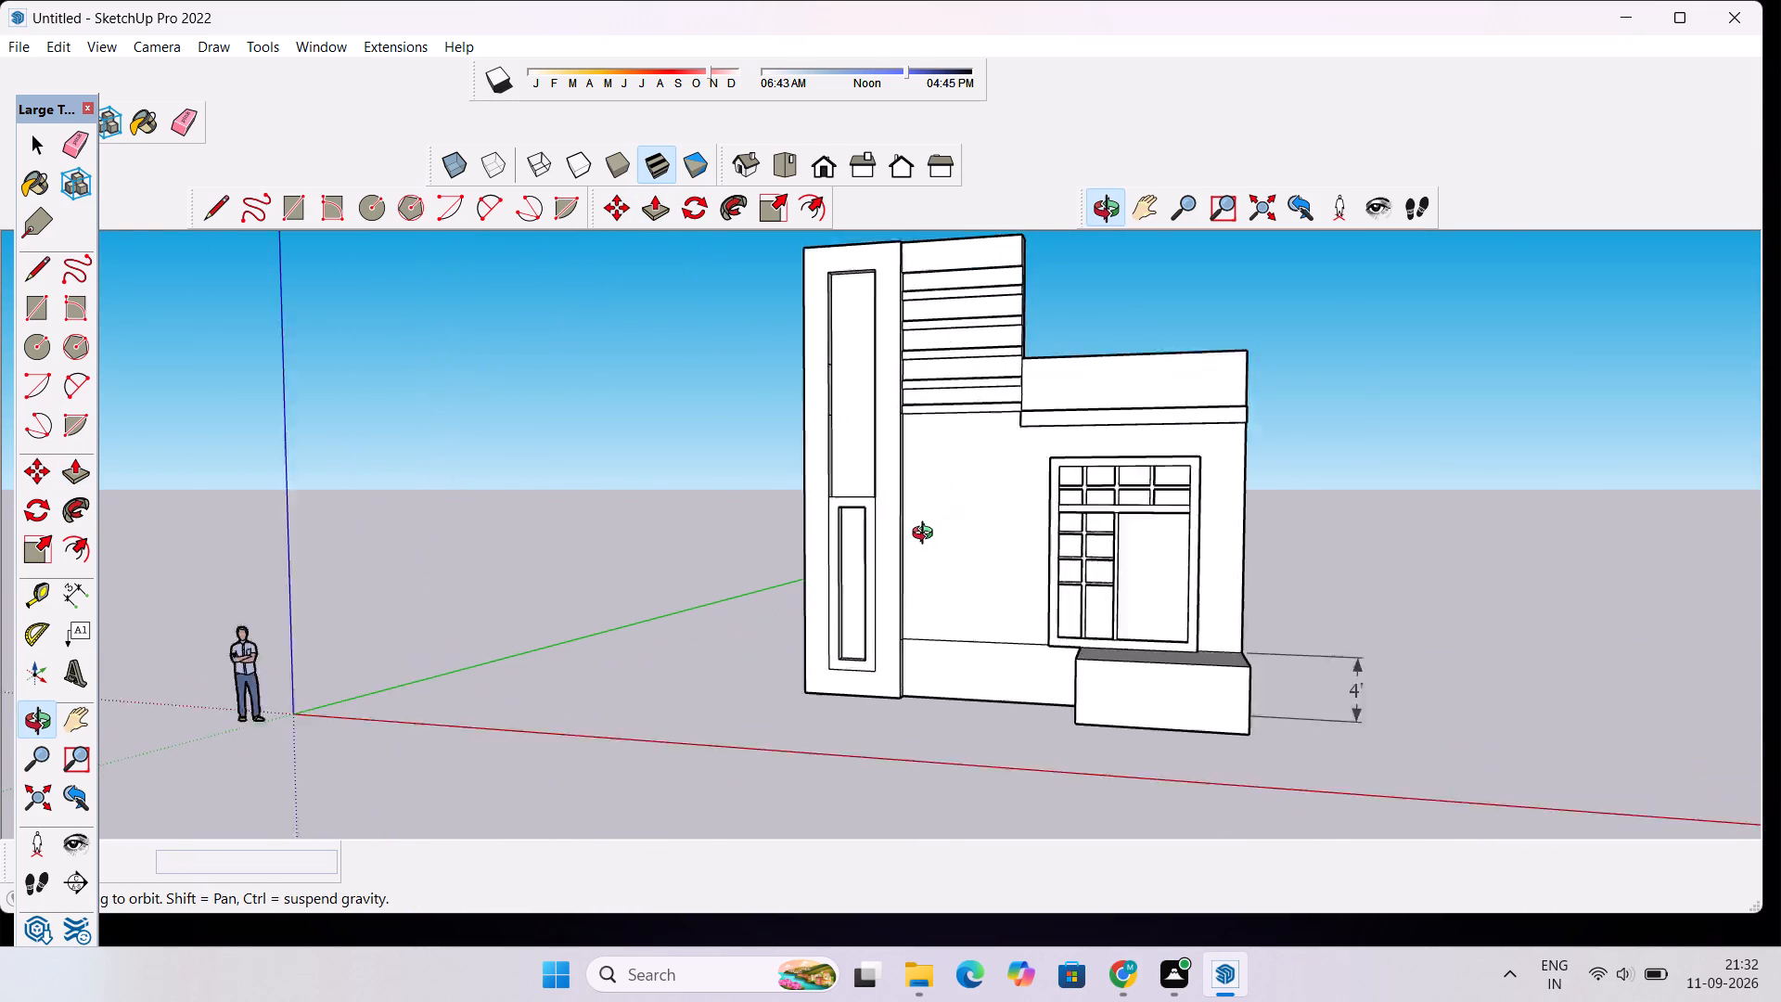
scroll(927, 535, "up", 1)
left_click_drag(874, 539, 931, 569)
scroll(980, 497, "up", 4)
left_click_drag(1079, 503, 990, 526)
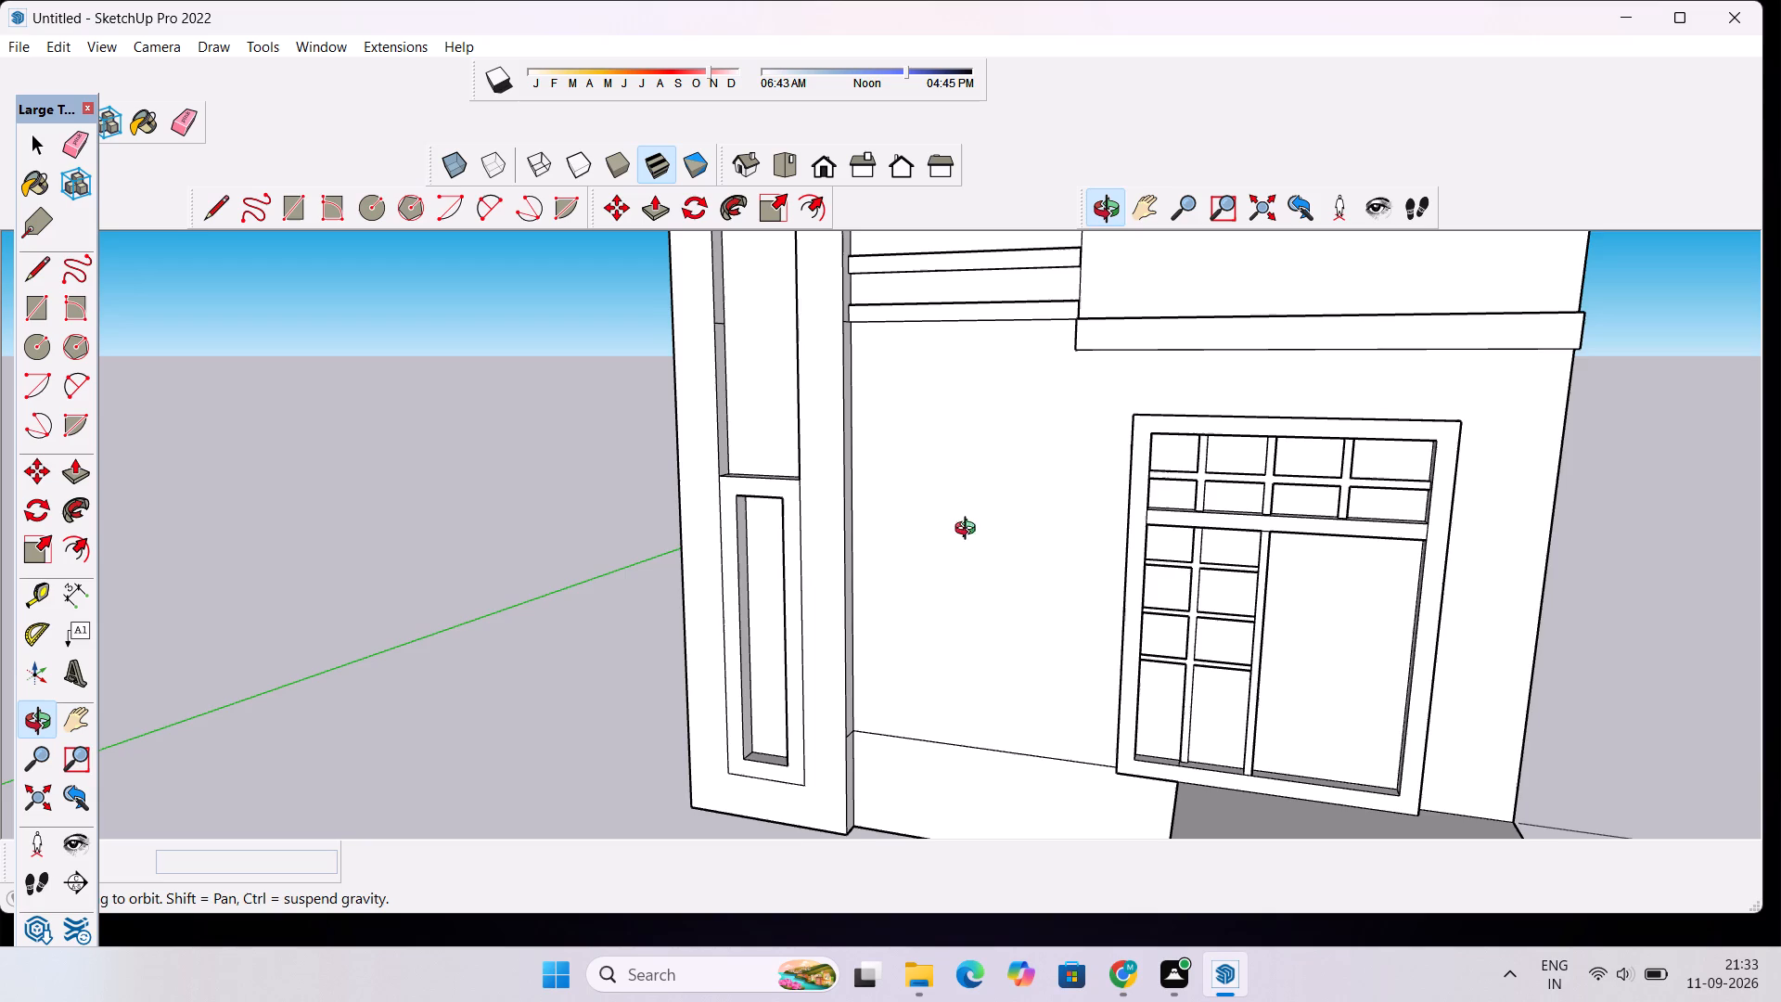
left_click_drag(1000, 504, 832, 517, "shift")
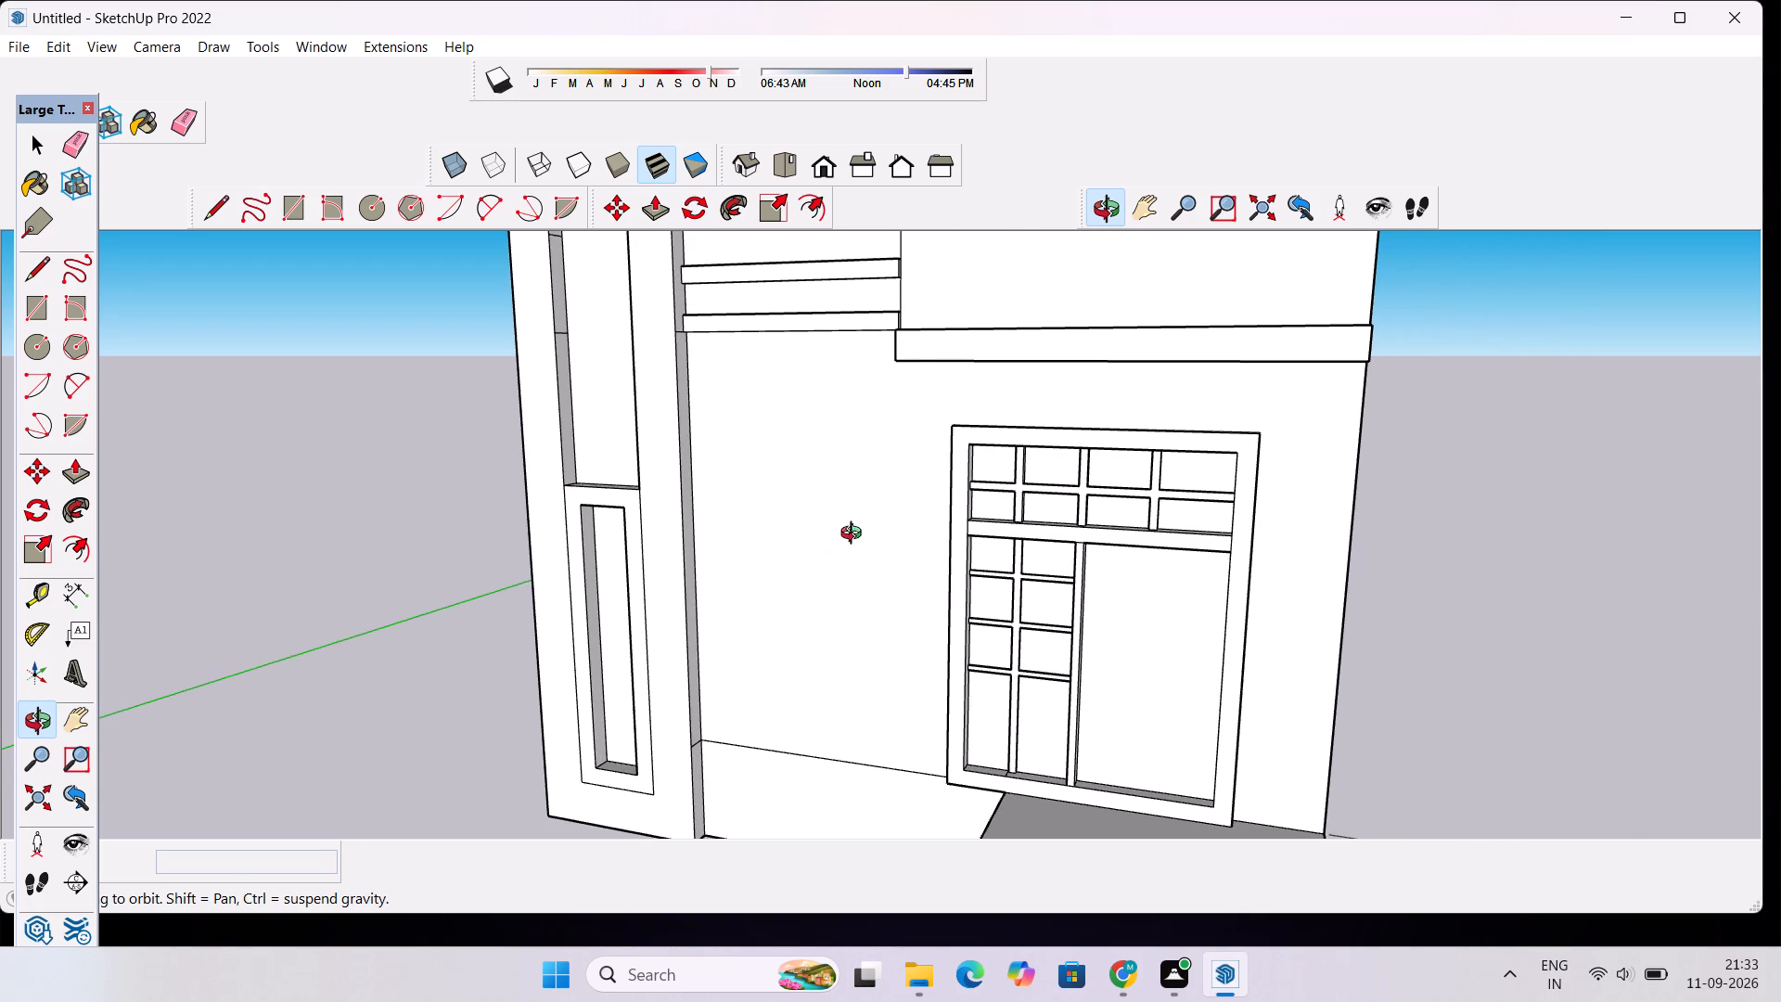
scroll(843, 573, "down", 4)
left_click_drag(778, 588, 798, 579)
scroll(812, 578, "up", 4)
left_click_drag(722, 598, 788, 599)
scroll(797, 594, "down", 3)
left_click_drag(807, 572, 826, 558)
left_click_drag(802, 563, 832, 559)
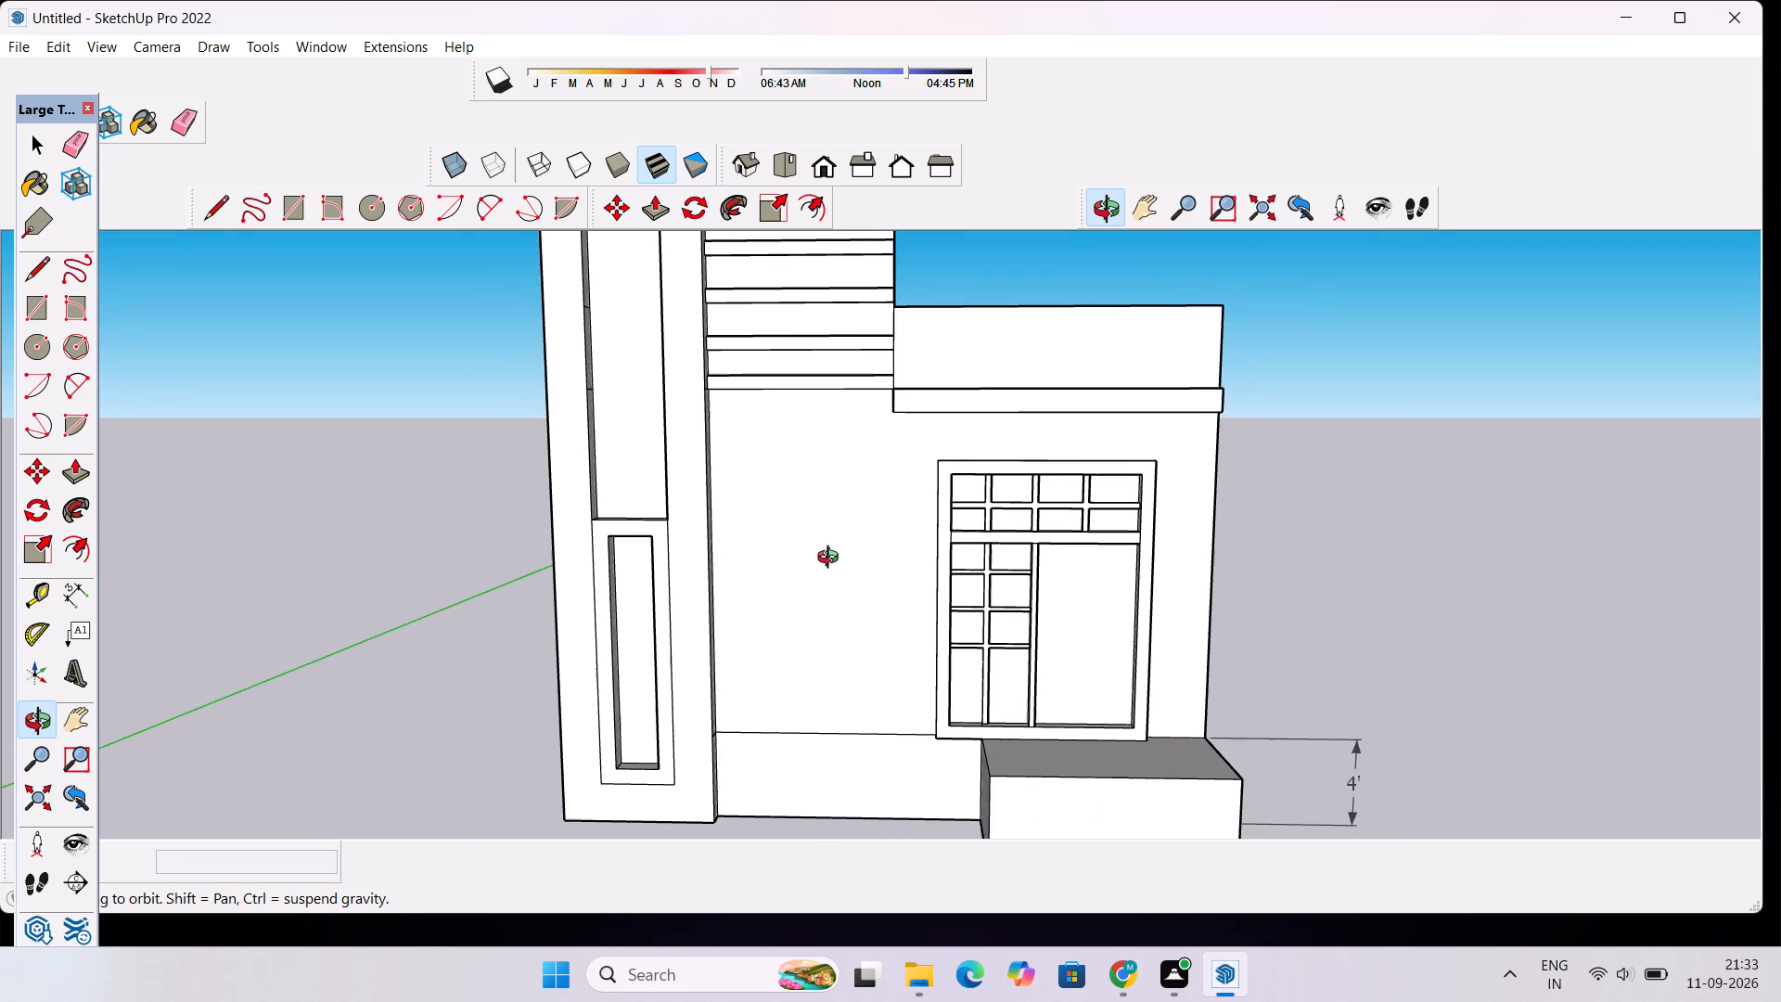
left_click_drag(832, 559, 836, 559)
scroll(832, 519, "up", 2)
left_click_drag(823, 535, 834, 535)
Draw a rectangle about 10' 2" high and 4' wide on the blank wall between the tall strip and the barred frame.
key("r")
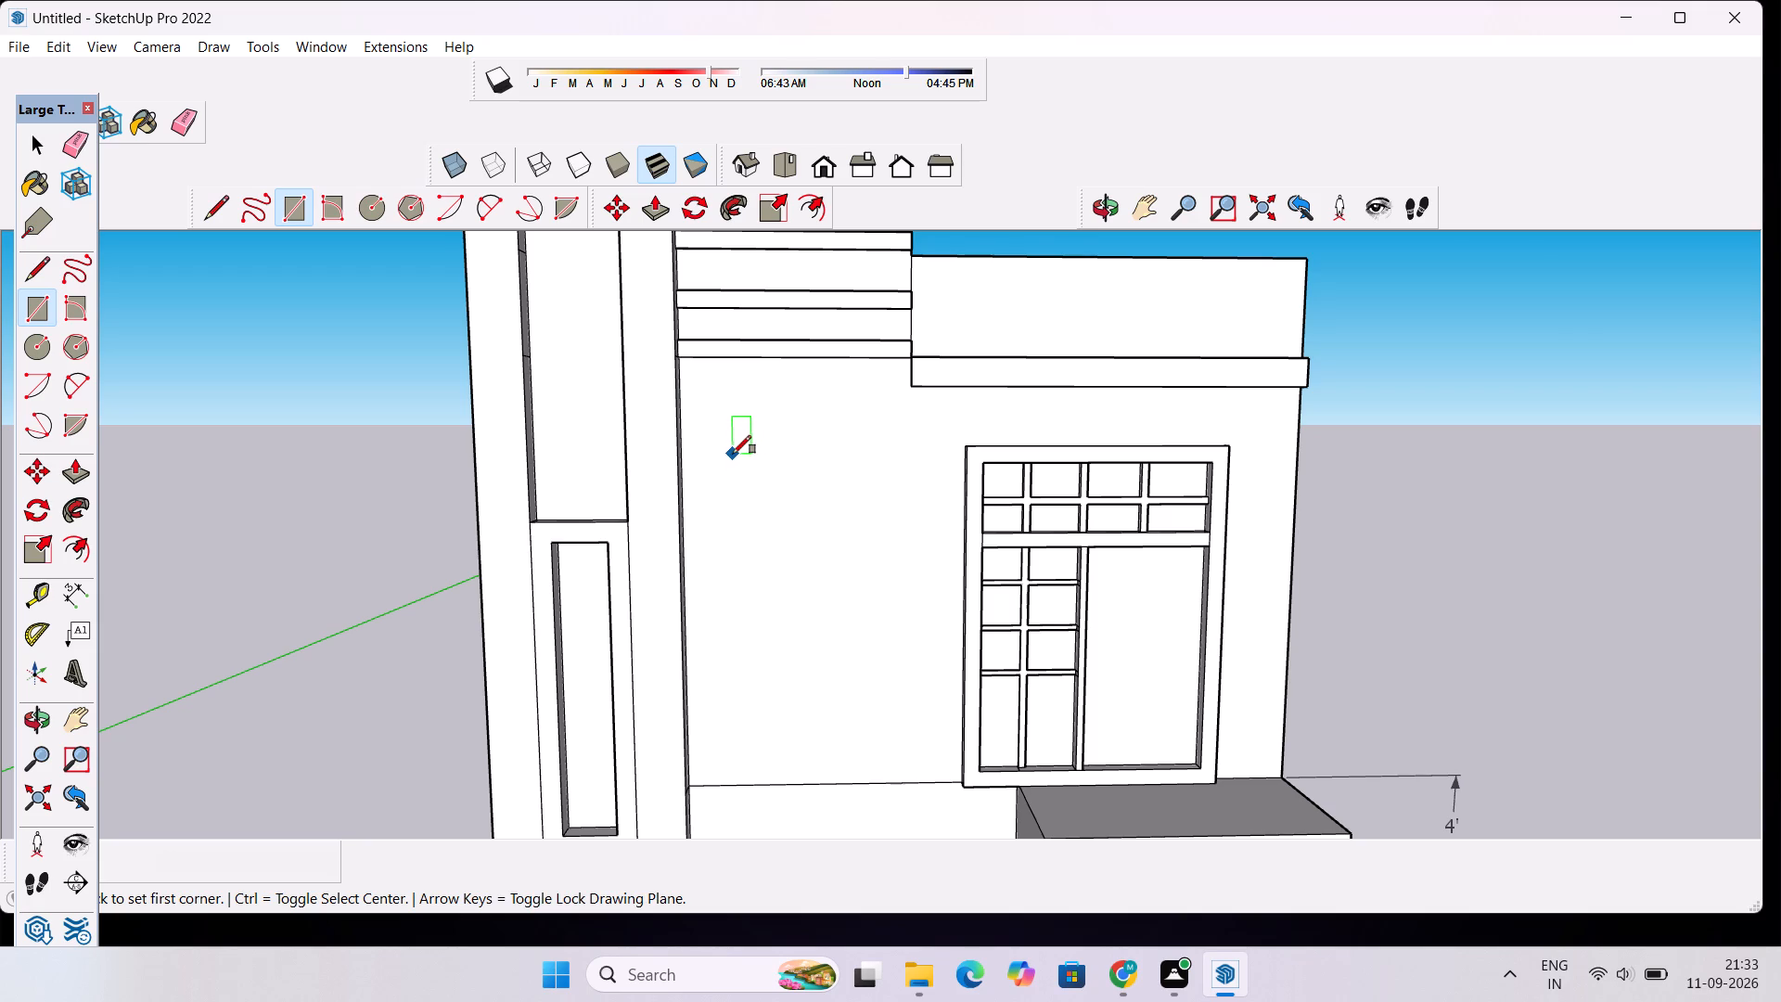
left_click(733, 454)
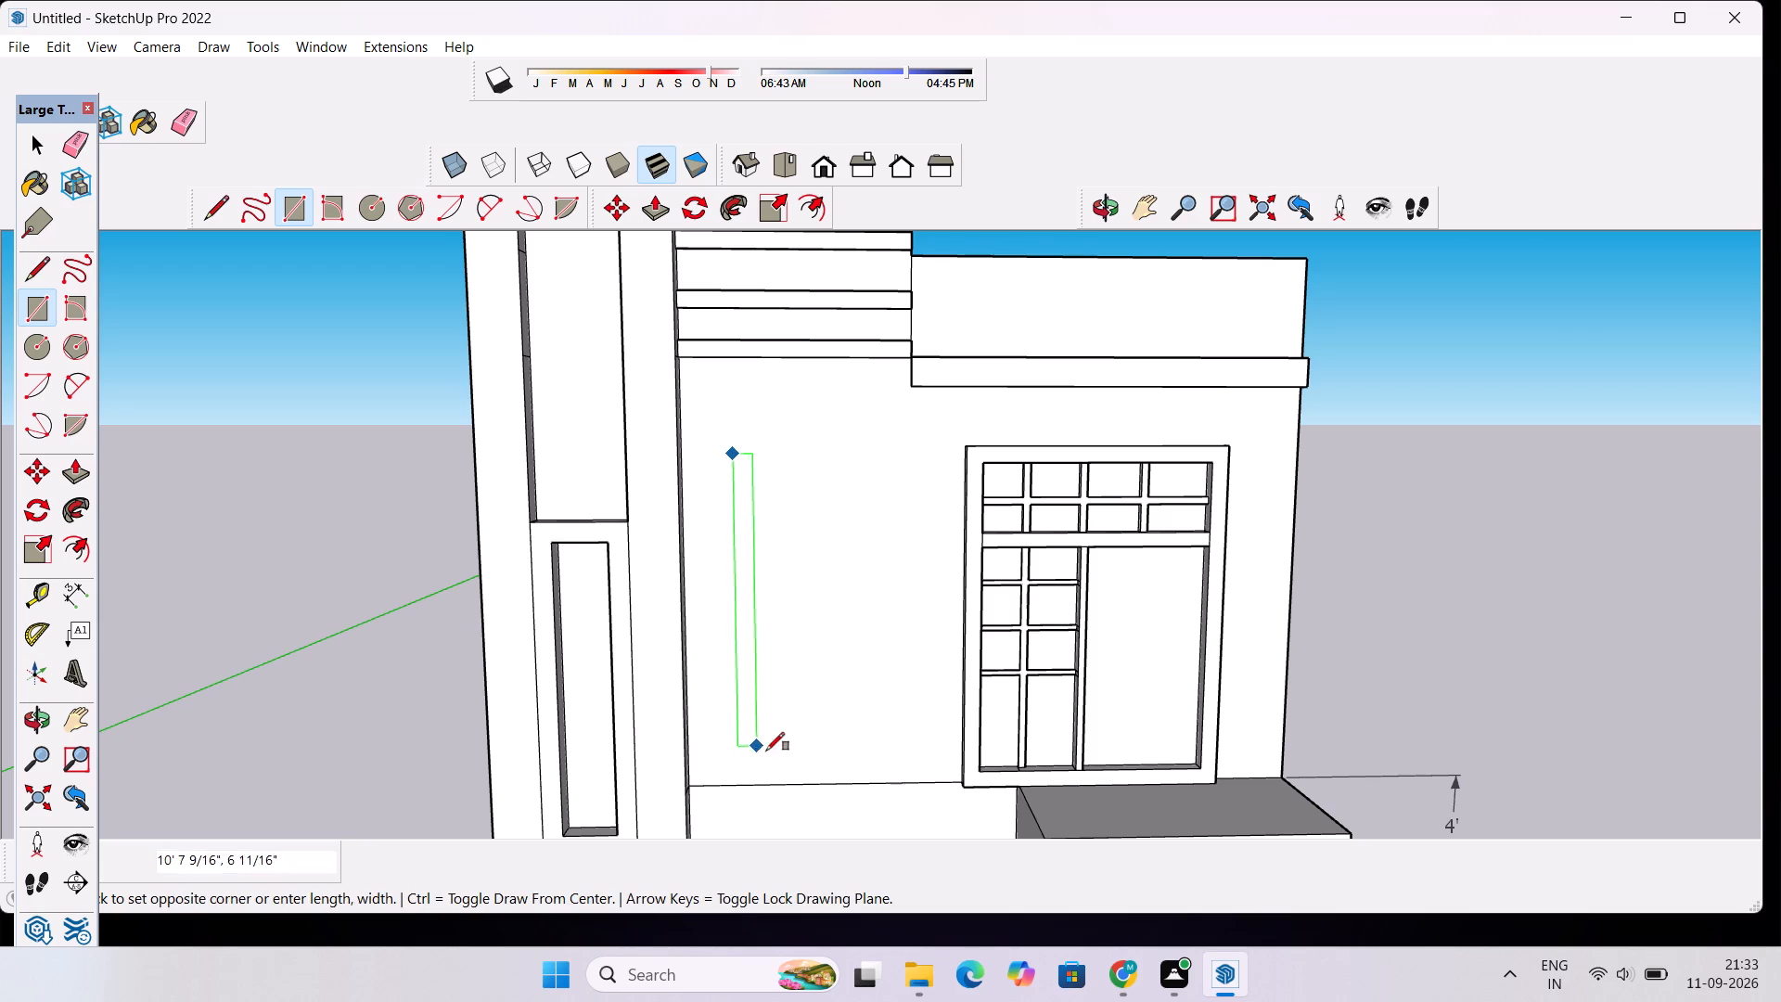
left_click(847, 732)
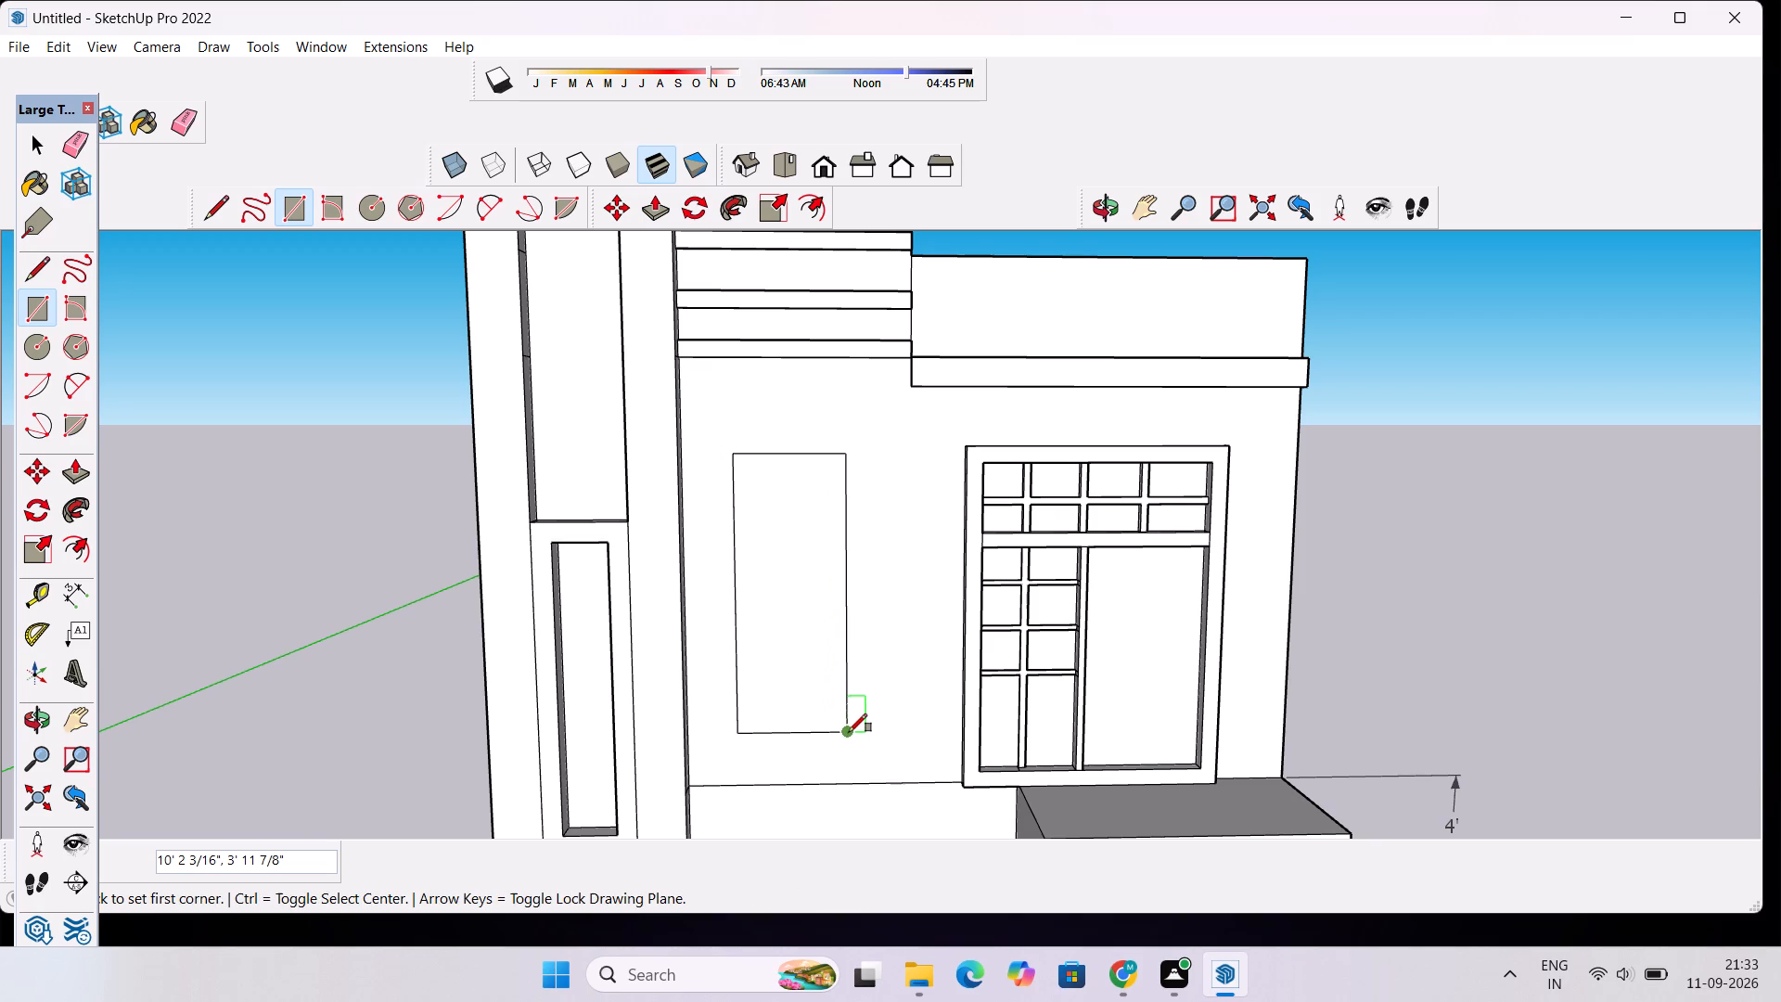
Offset the tall wall rectangle's outline inward by about 10 11/16".
scroll(803, 622, "up", 4)
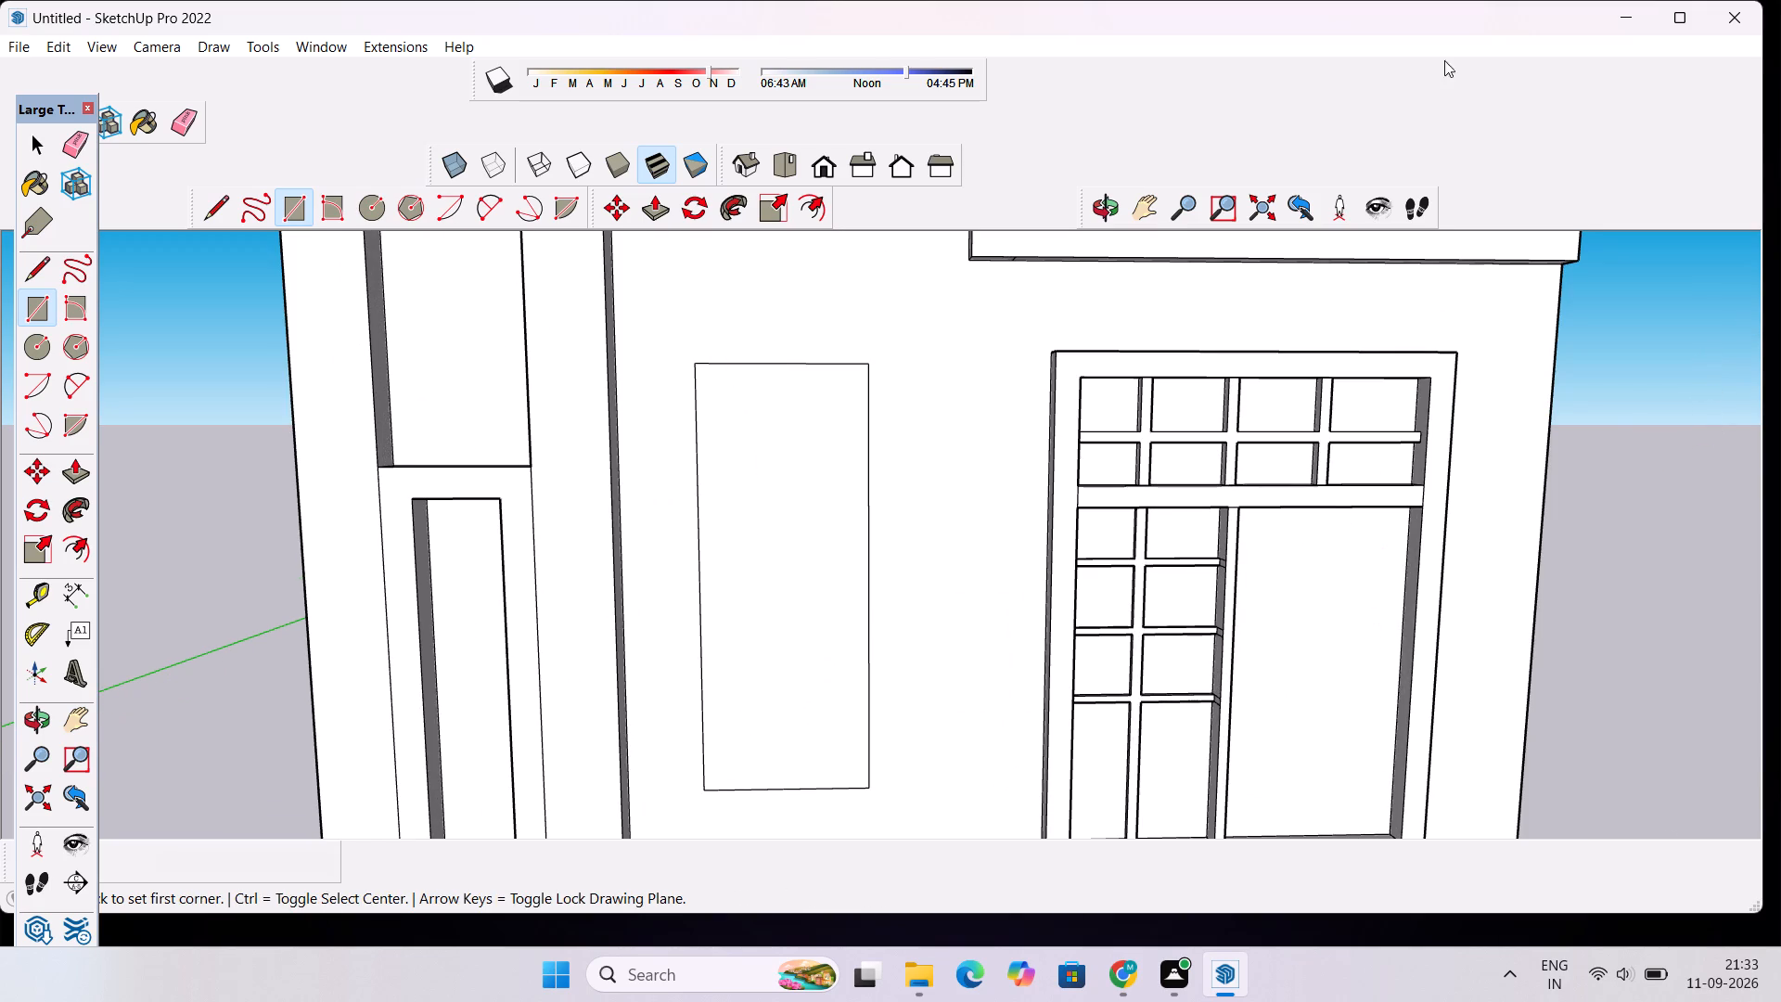
key("o")
key("f")
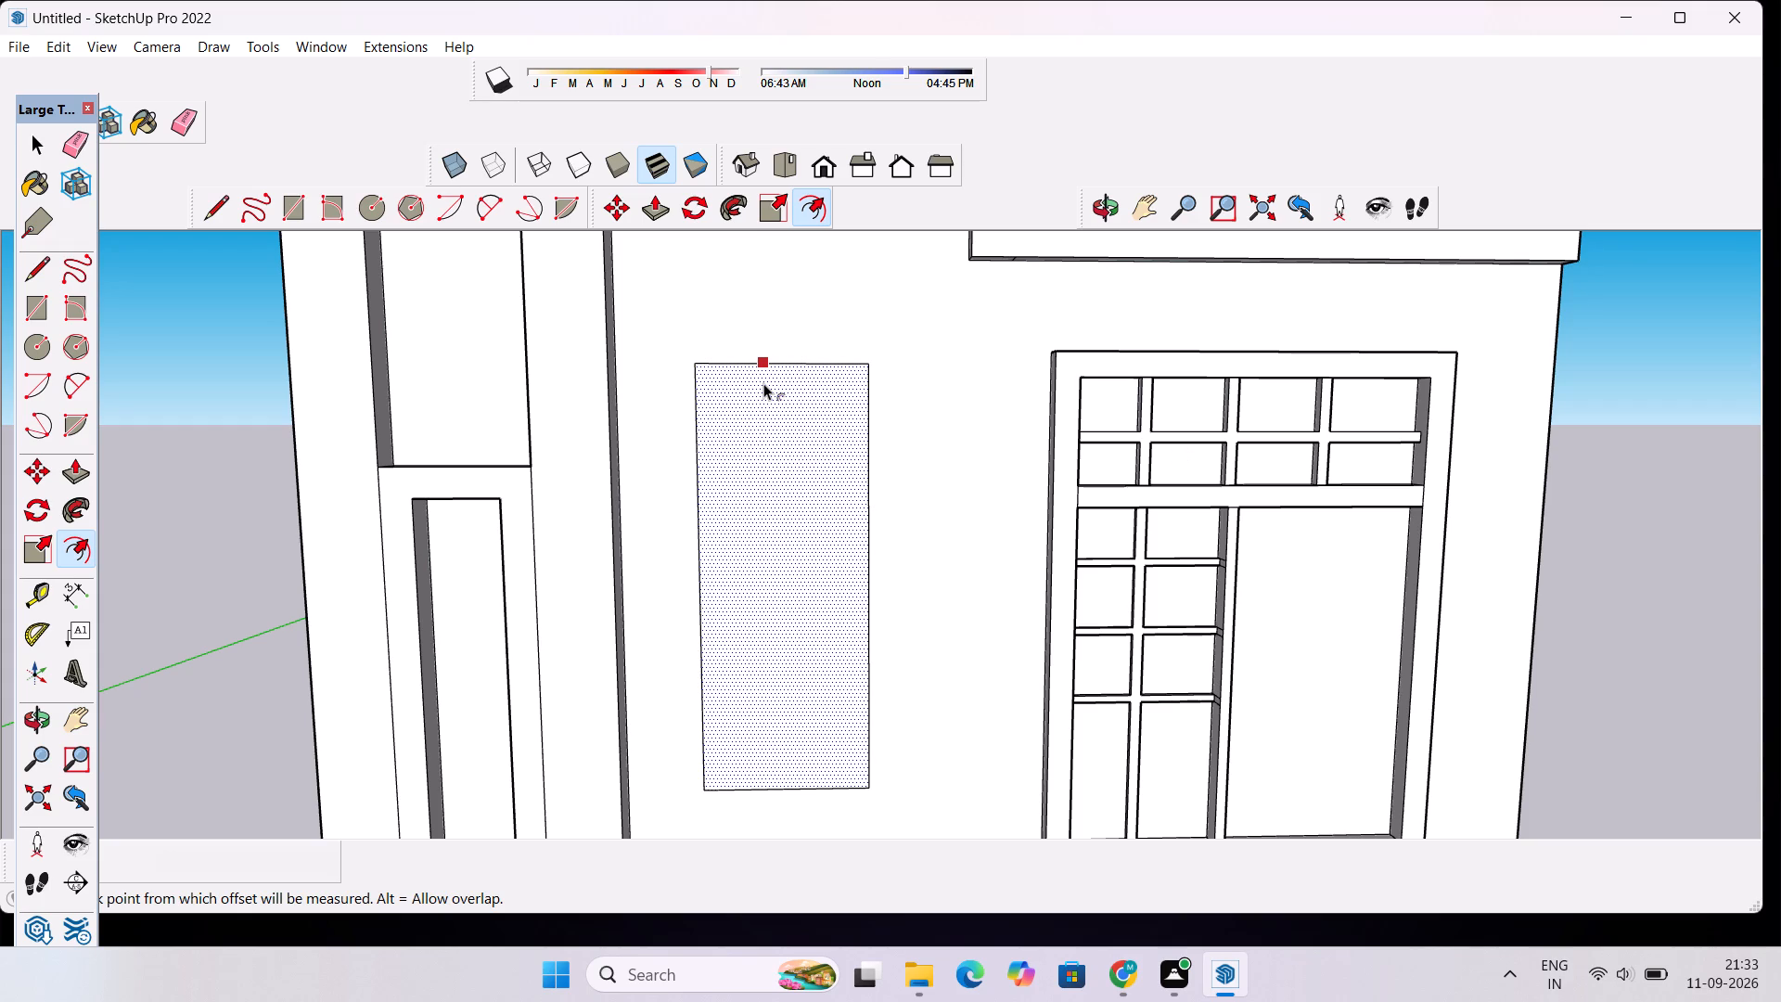
left_click(763, 383)
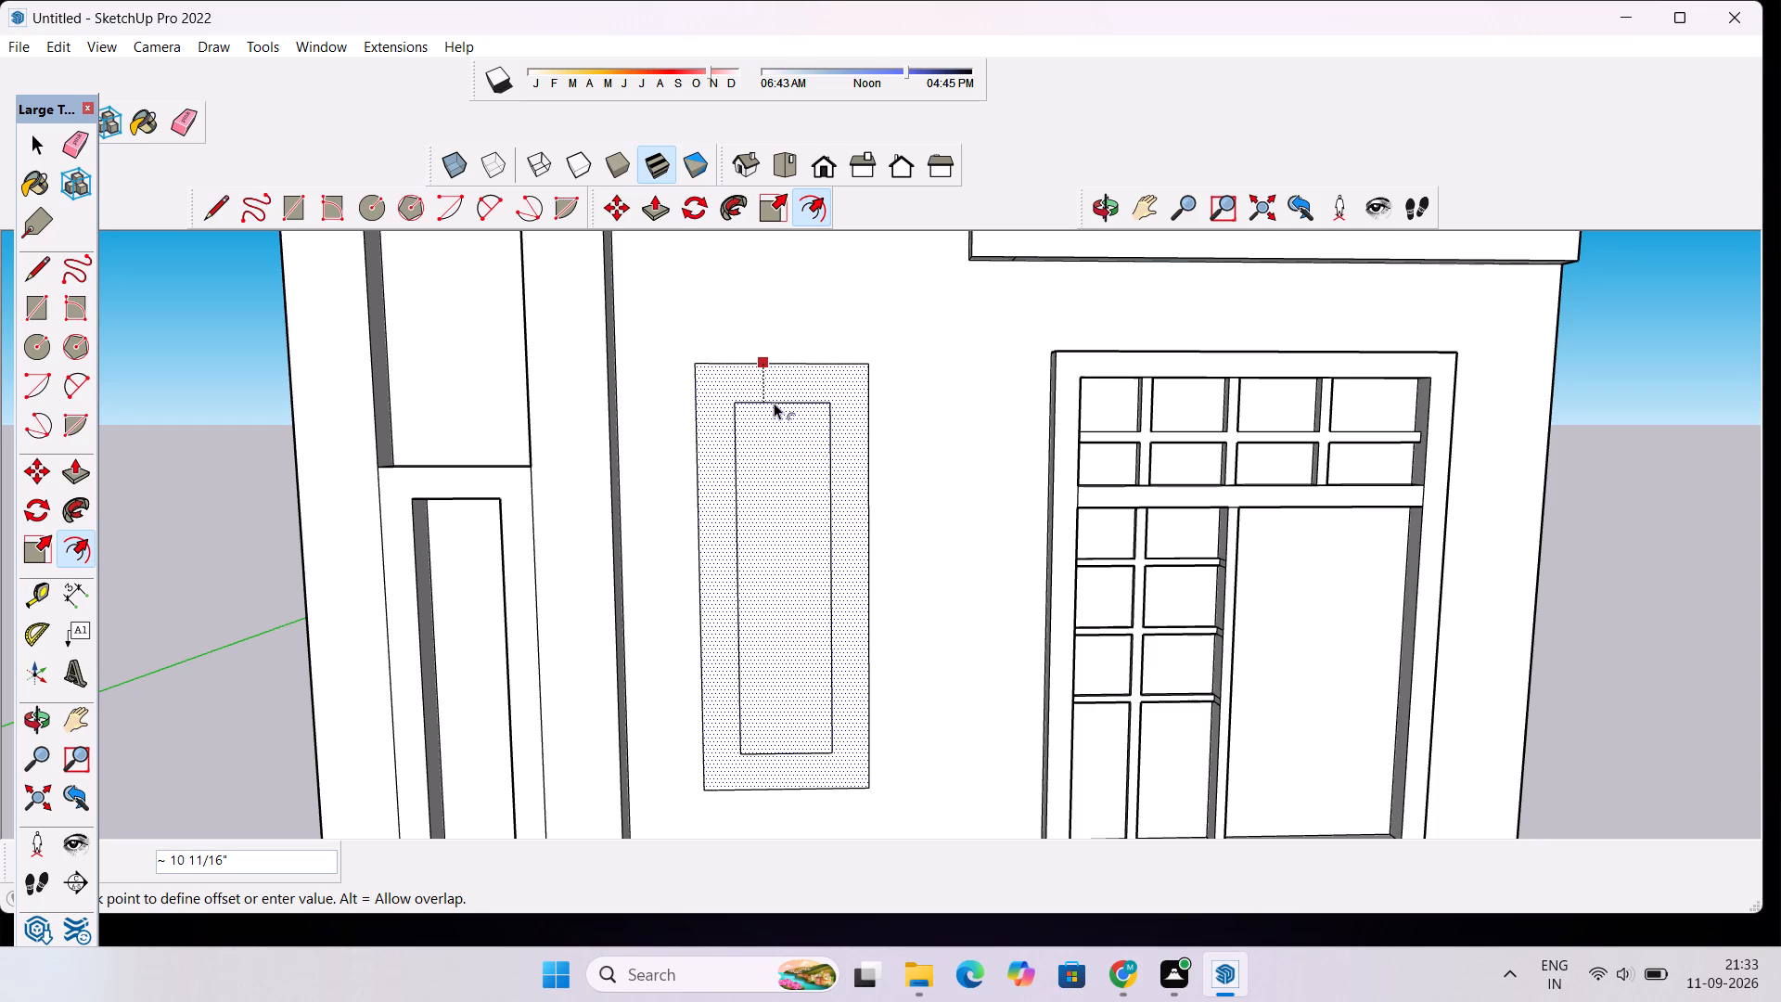
left_click(774, 403)
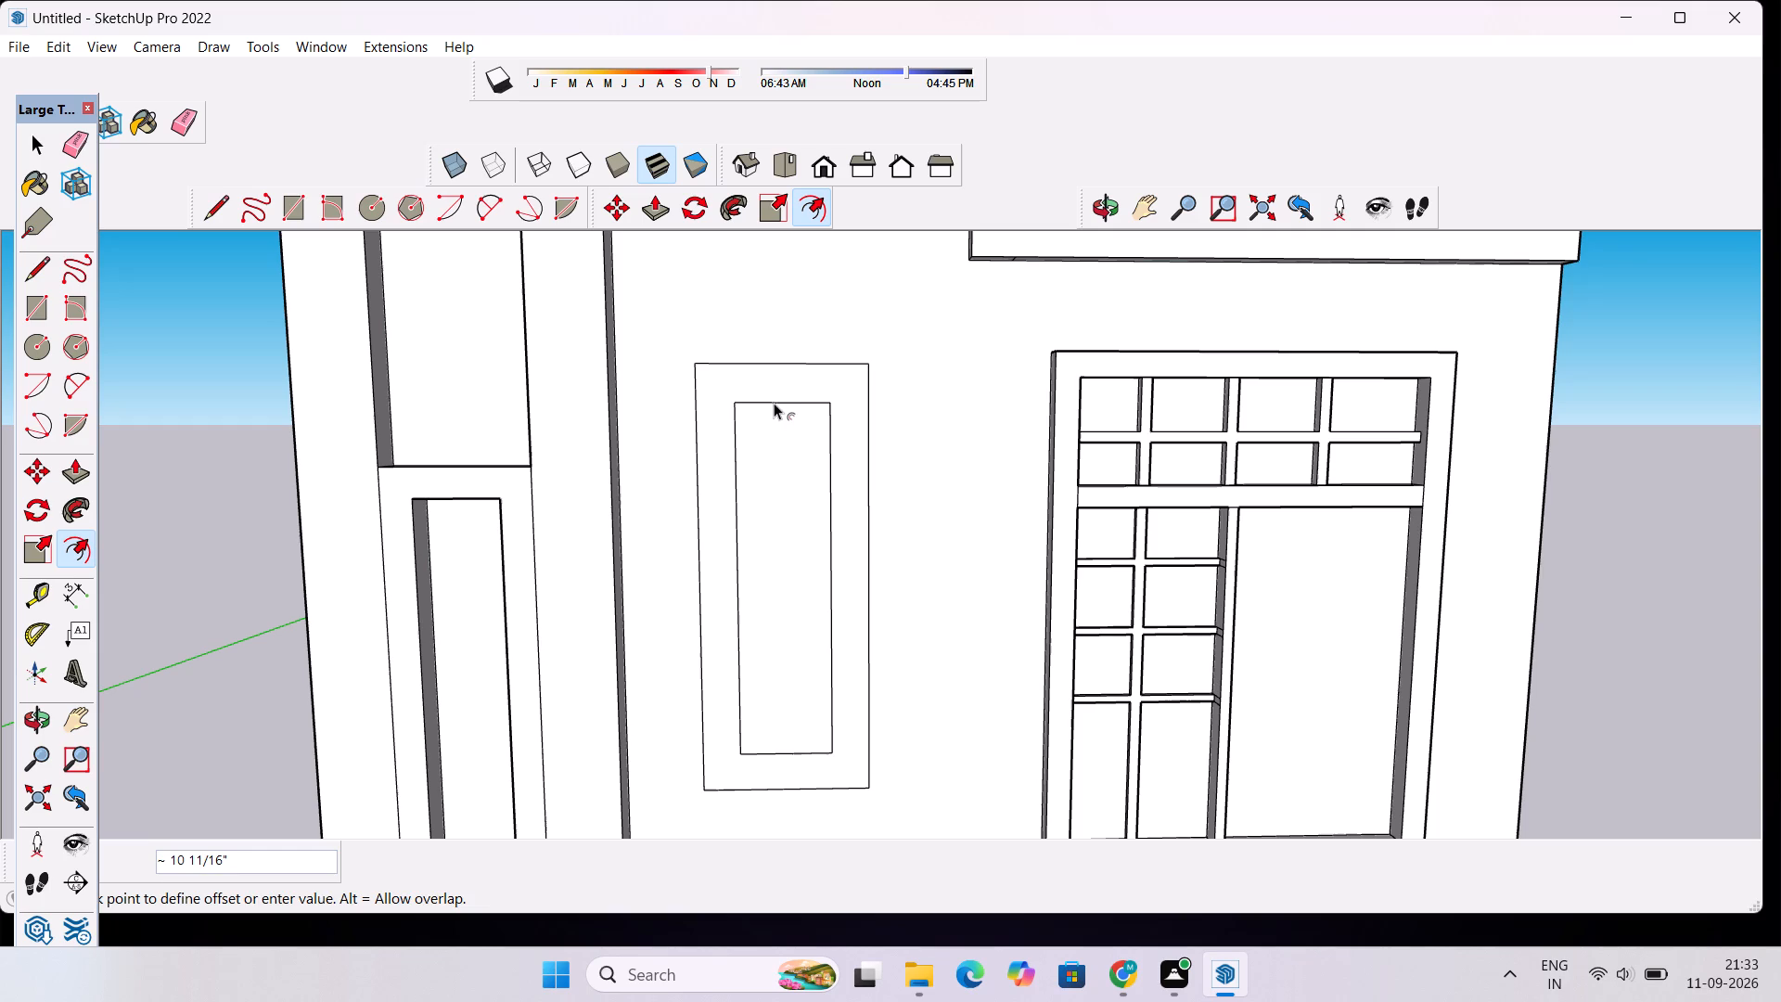
key("space")
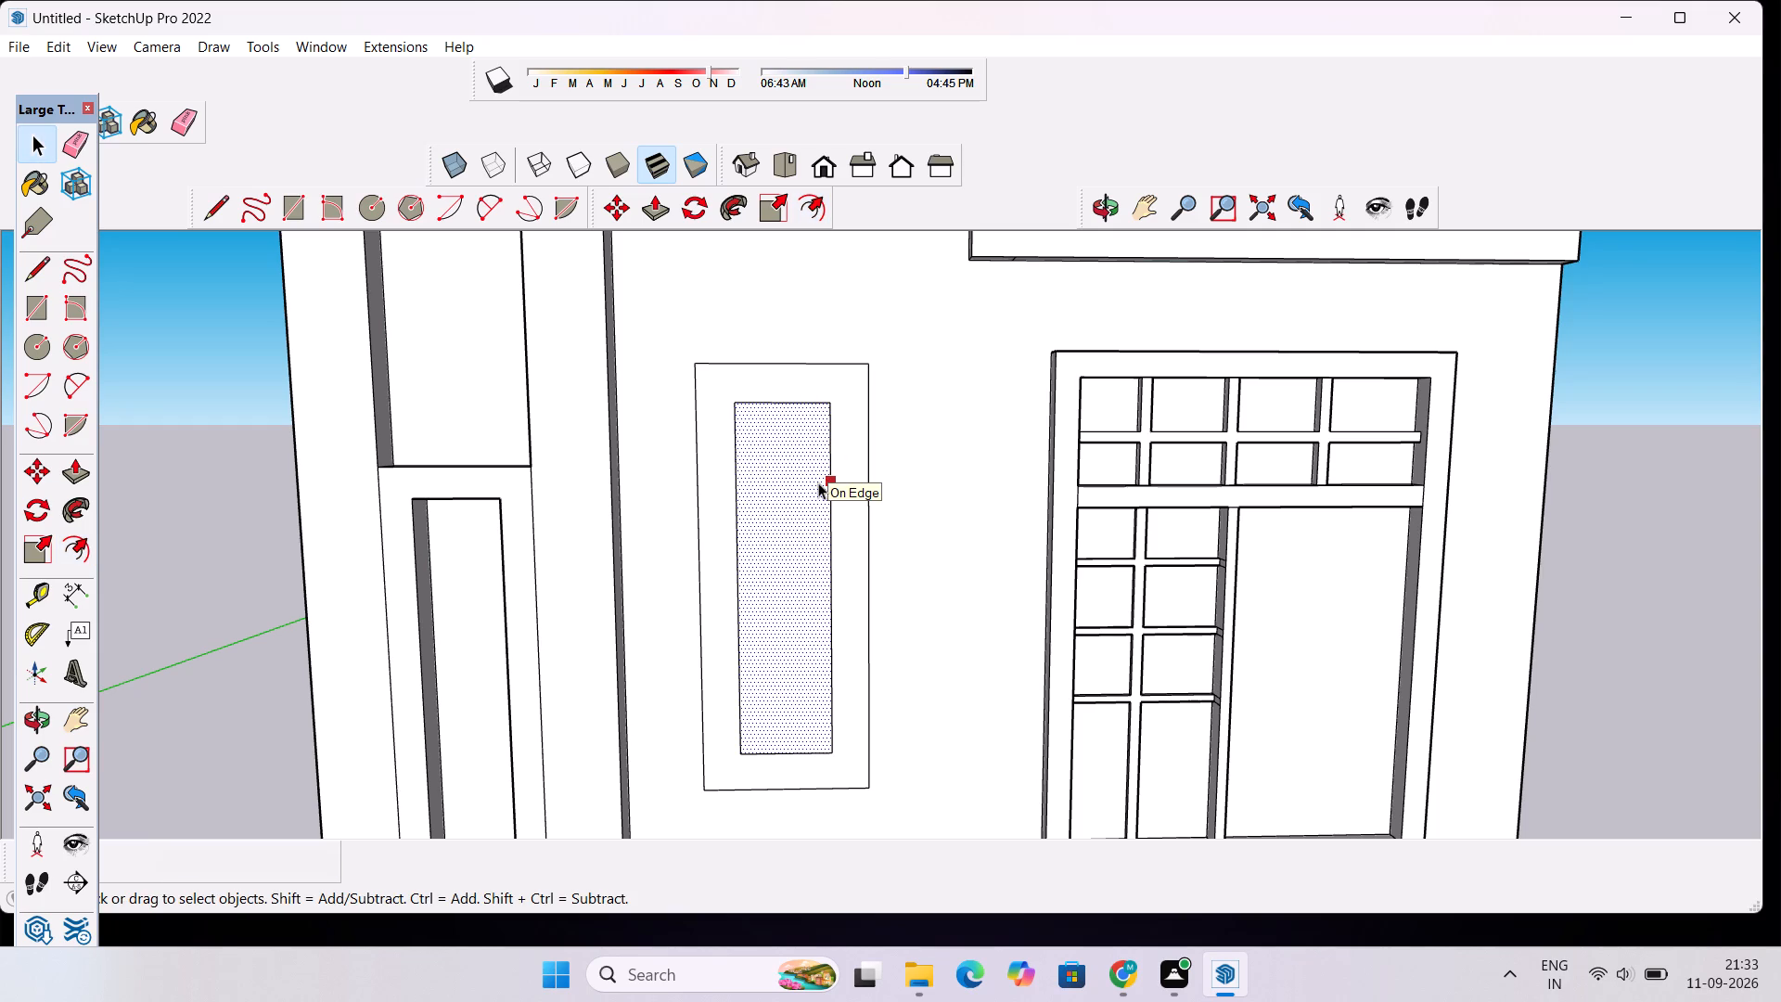
Draw a second rectangle about 5' high and 2' 10" wide overlapping the tall frame's side nearest the barred frame.
key("r")
key("space")
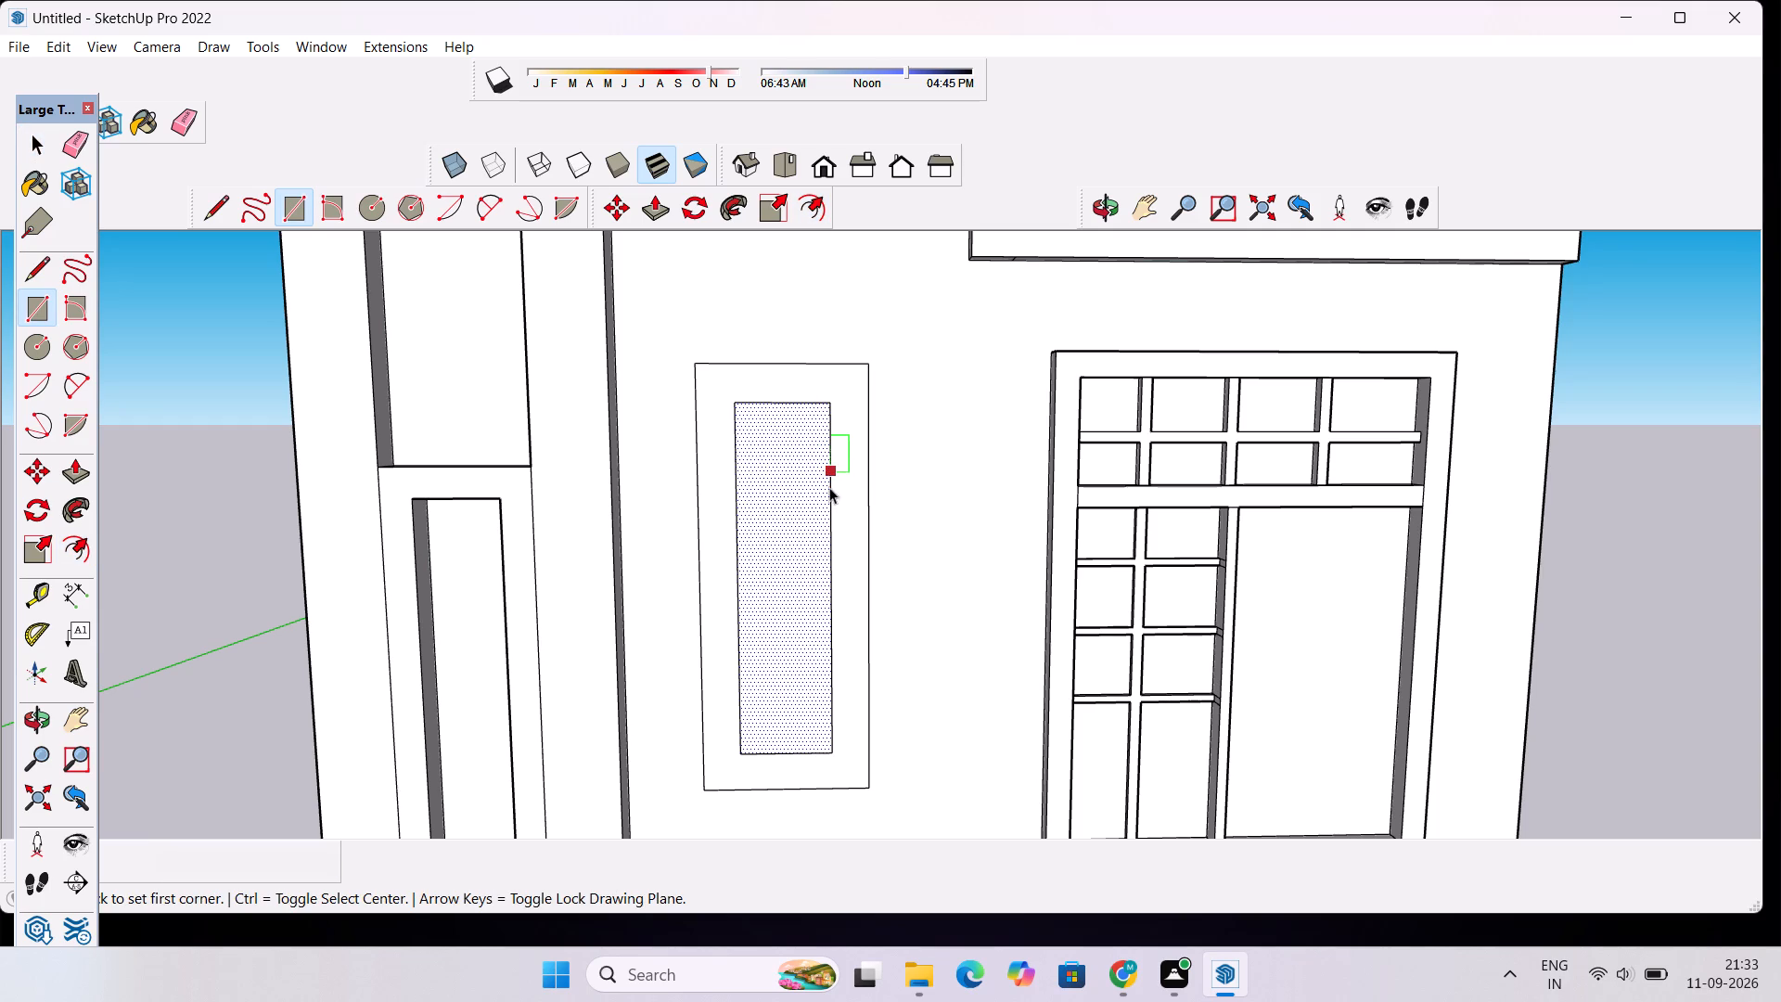
left_click(974, 500)
key("r")
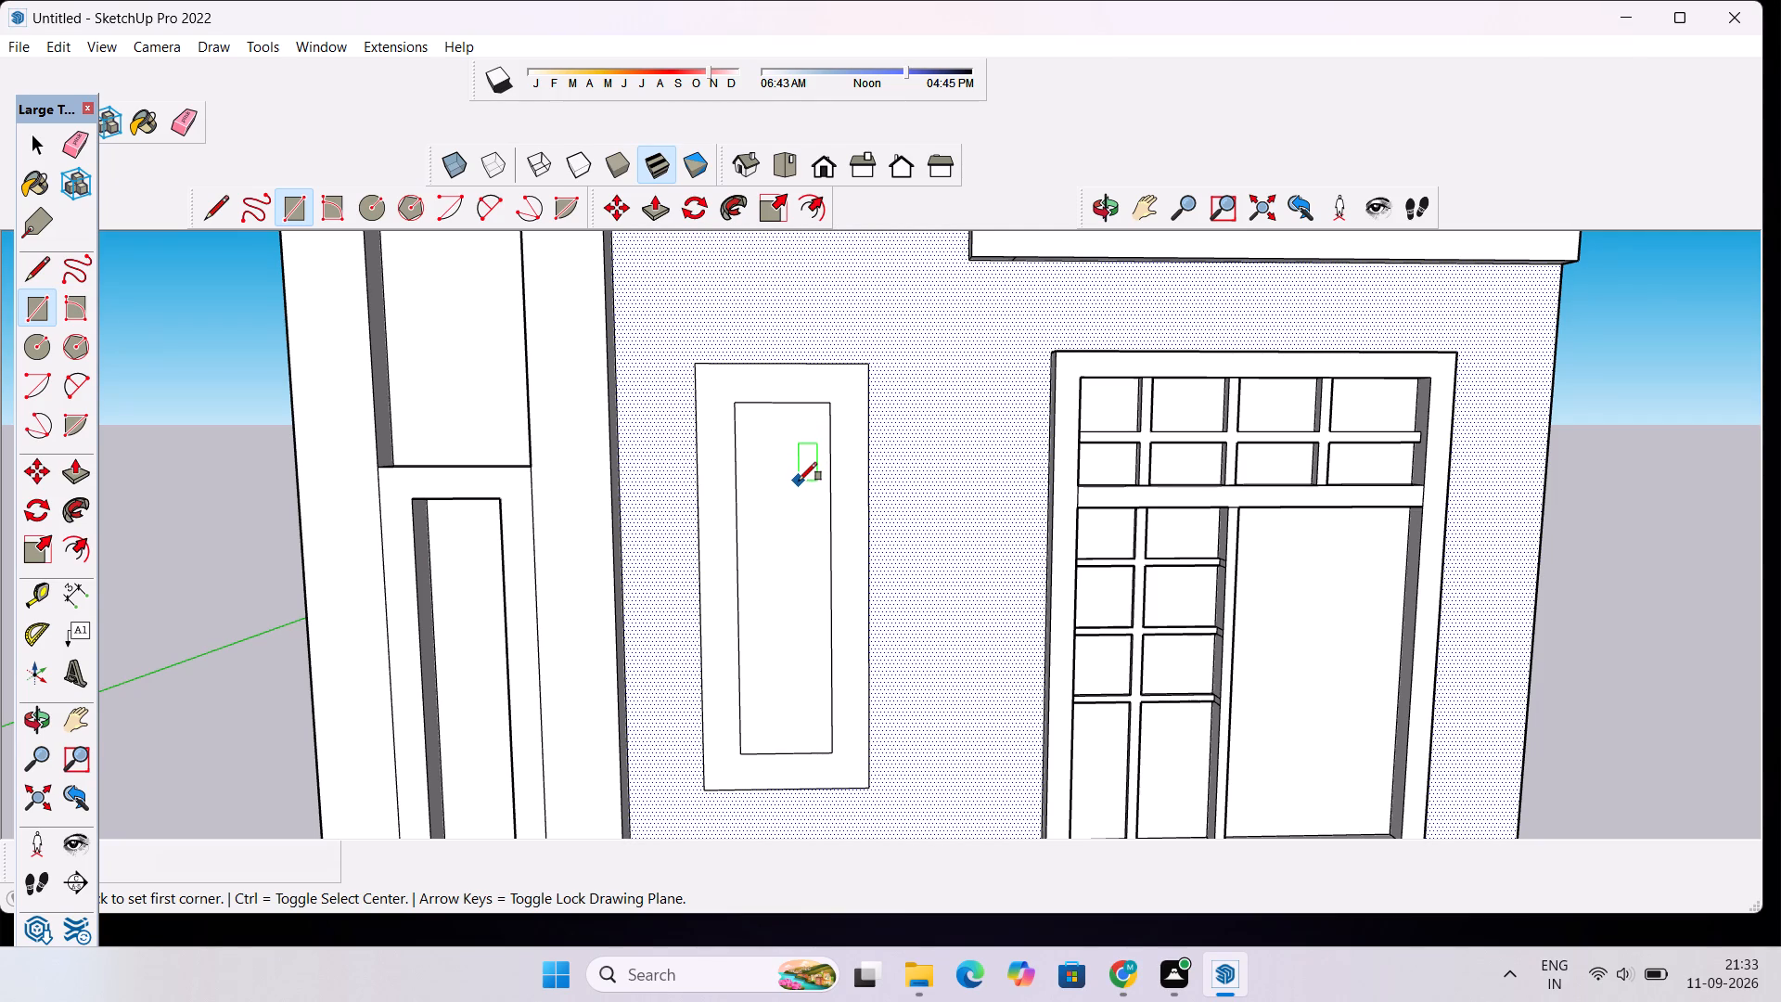
left_click(799, 481)
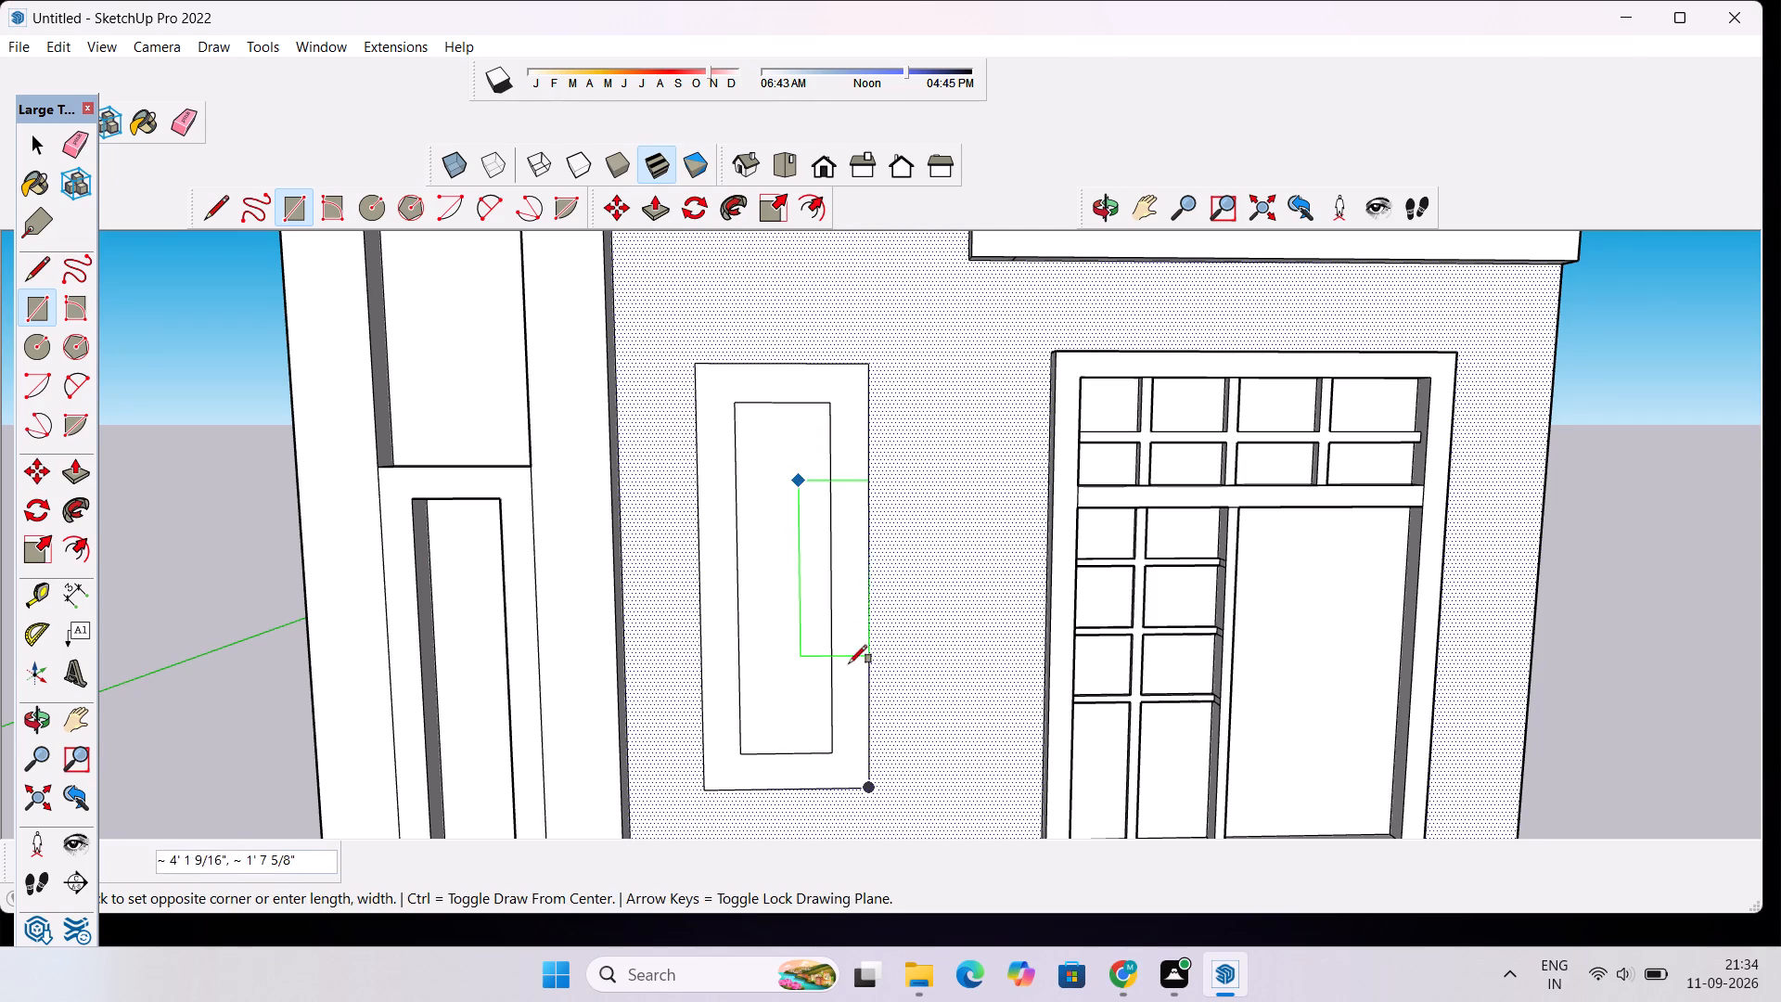
left_click(919, 688)
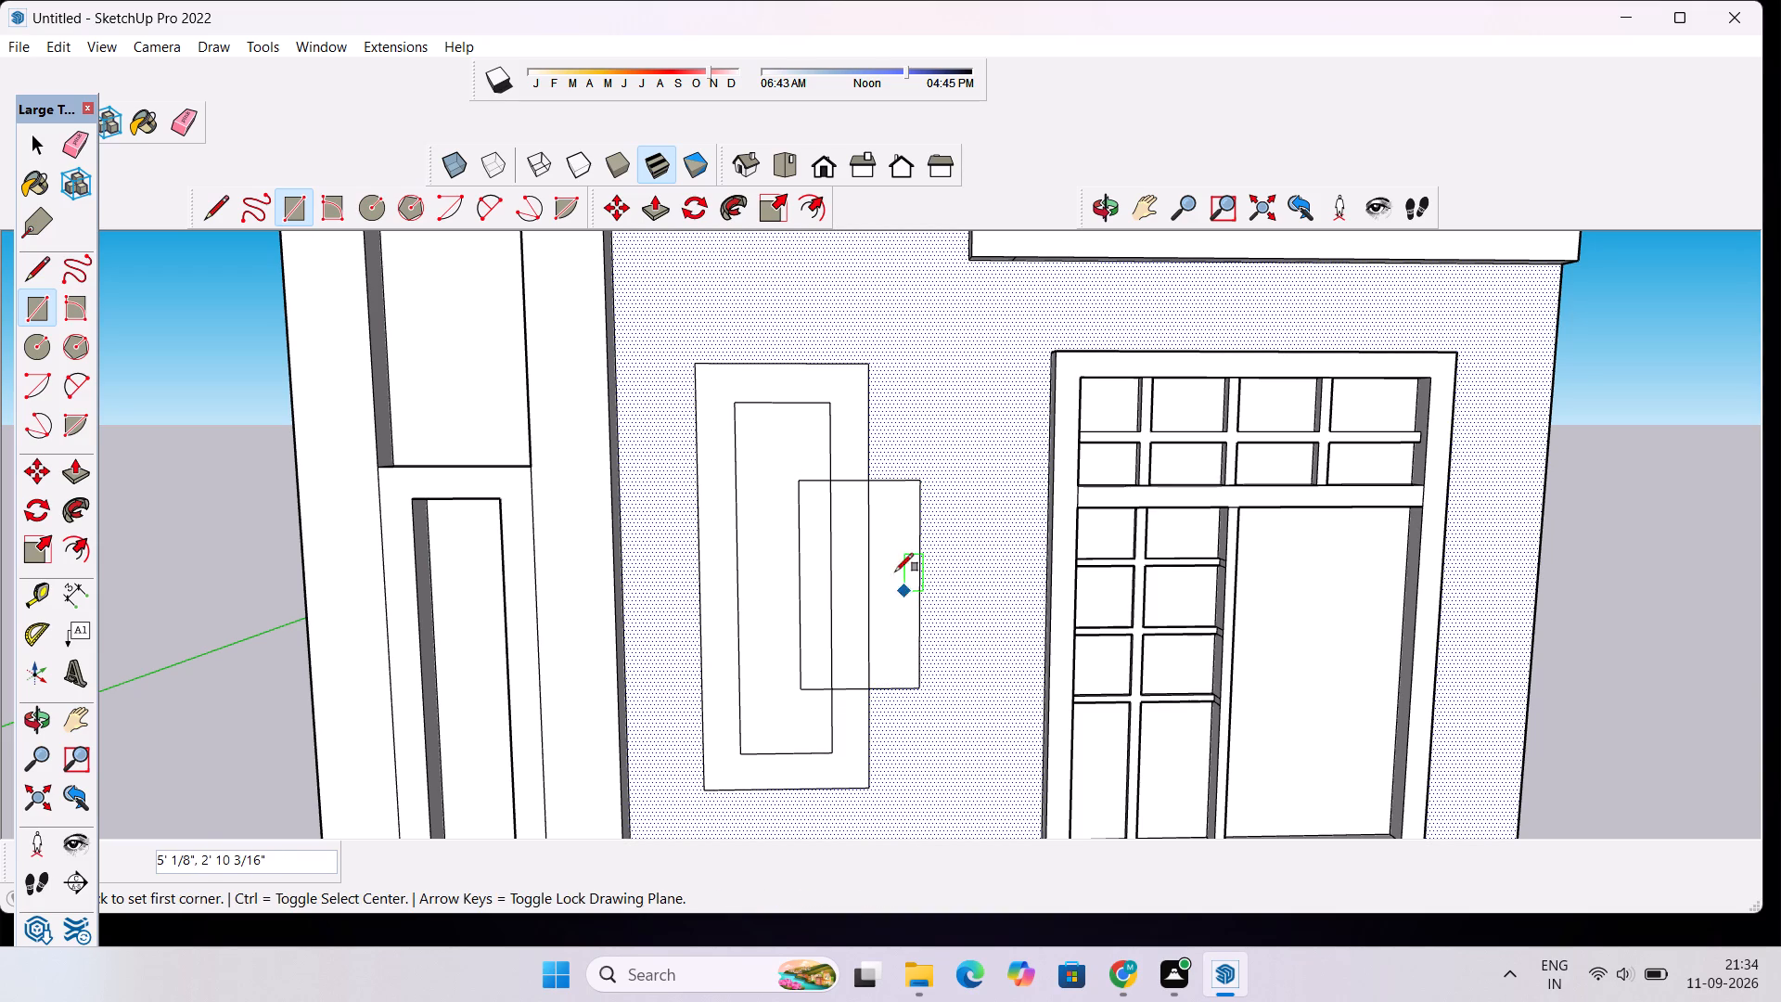
Draw a smaller rectangle about 3' 8" high and 2' 1" wide inside the overlapping rectangle.
scroll(861, 533, "up", 1)
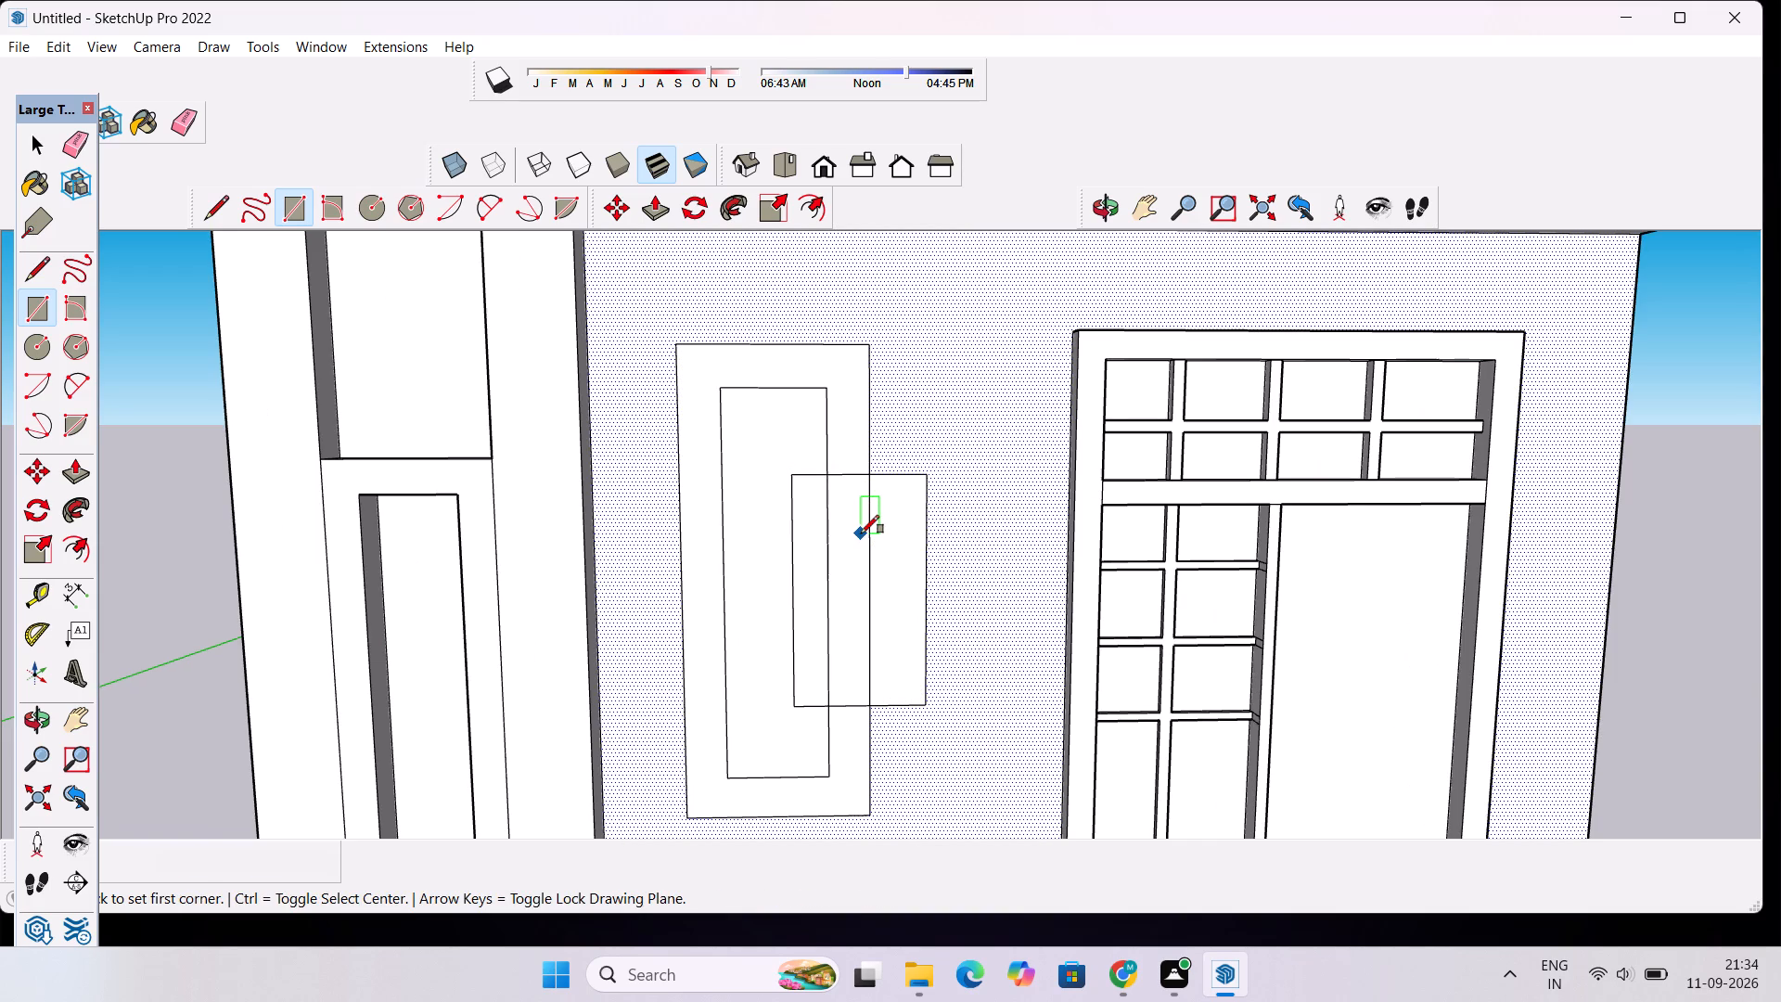
left_click(808, 503)
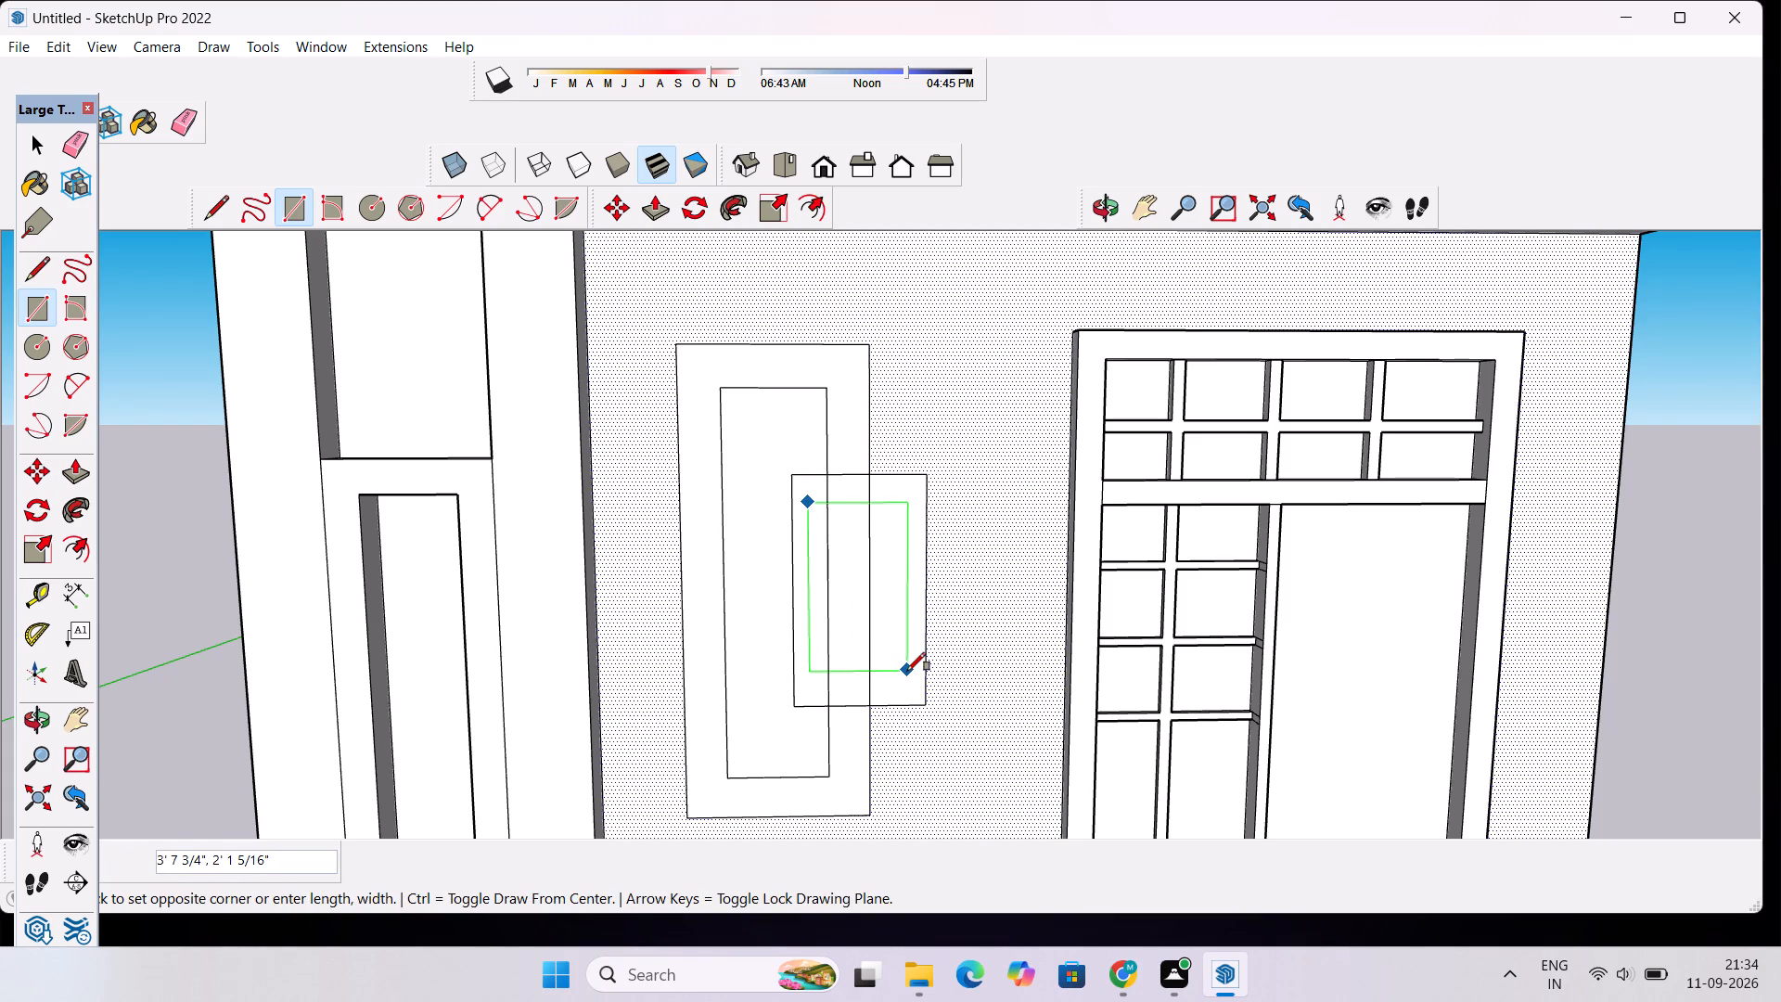
left_click(907, 671)
key("space")
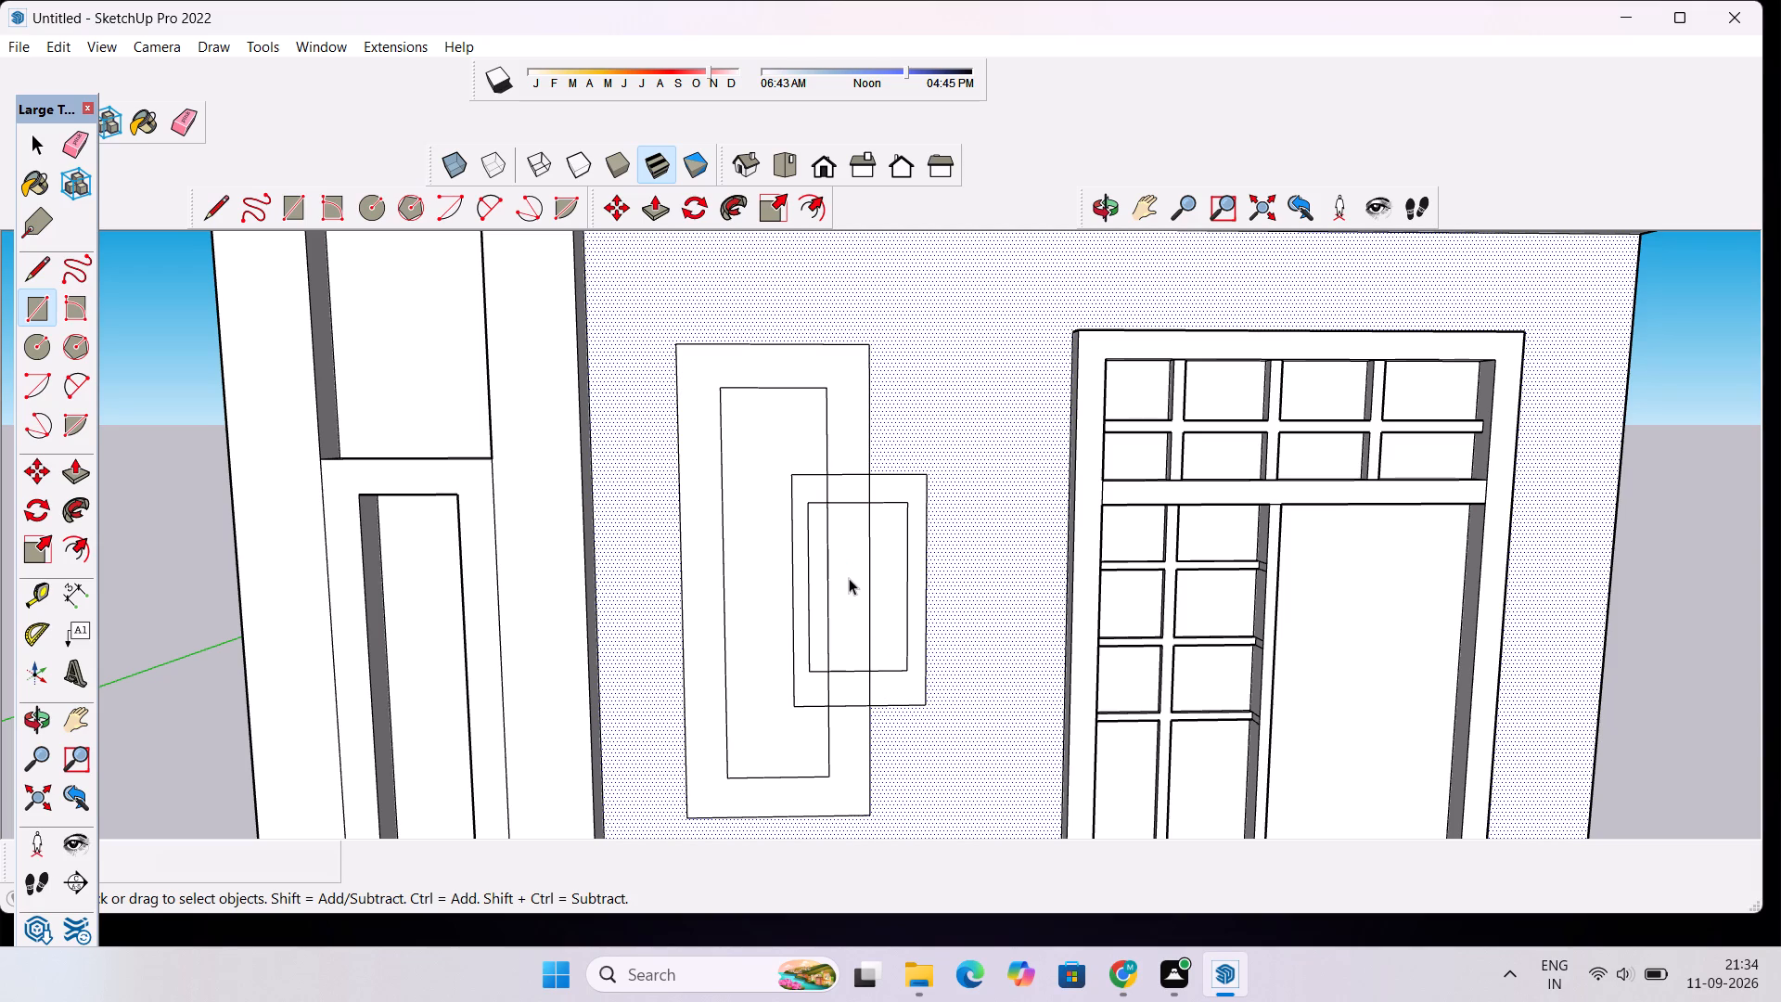
Erase the line segments where the two frames' borders cross, merging them into one outline with two openings inside the smaller frame.
scroll(839, 457, "up", 2)
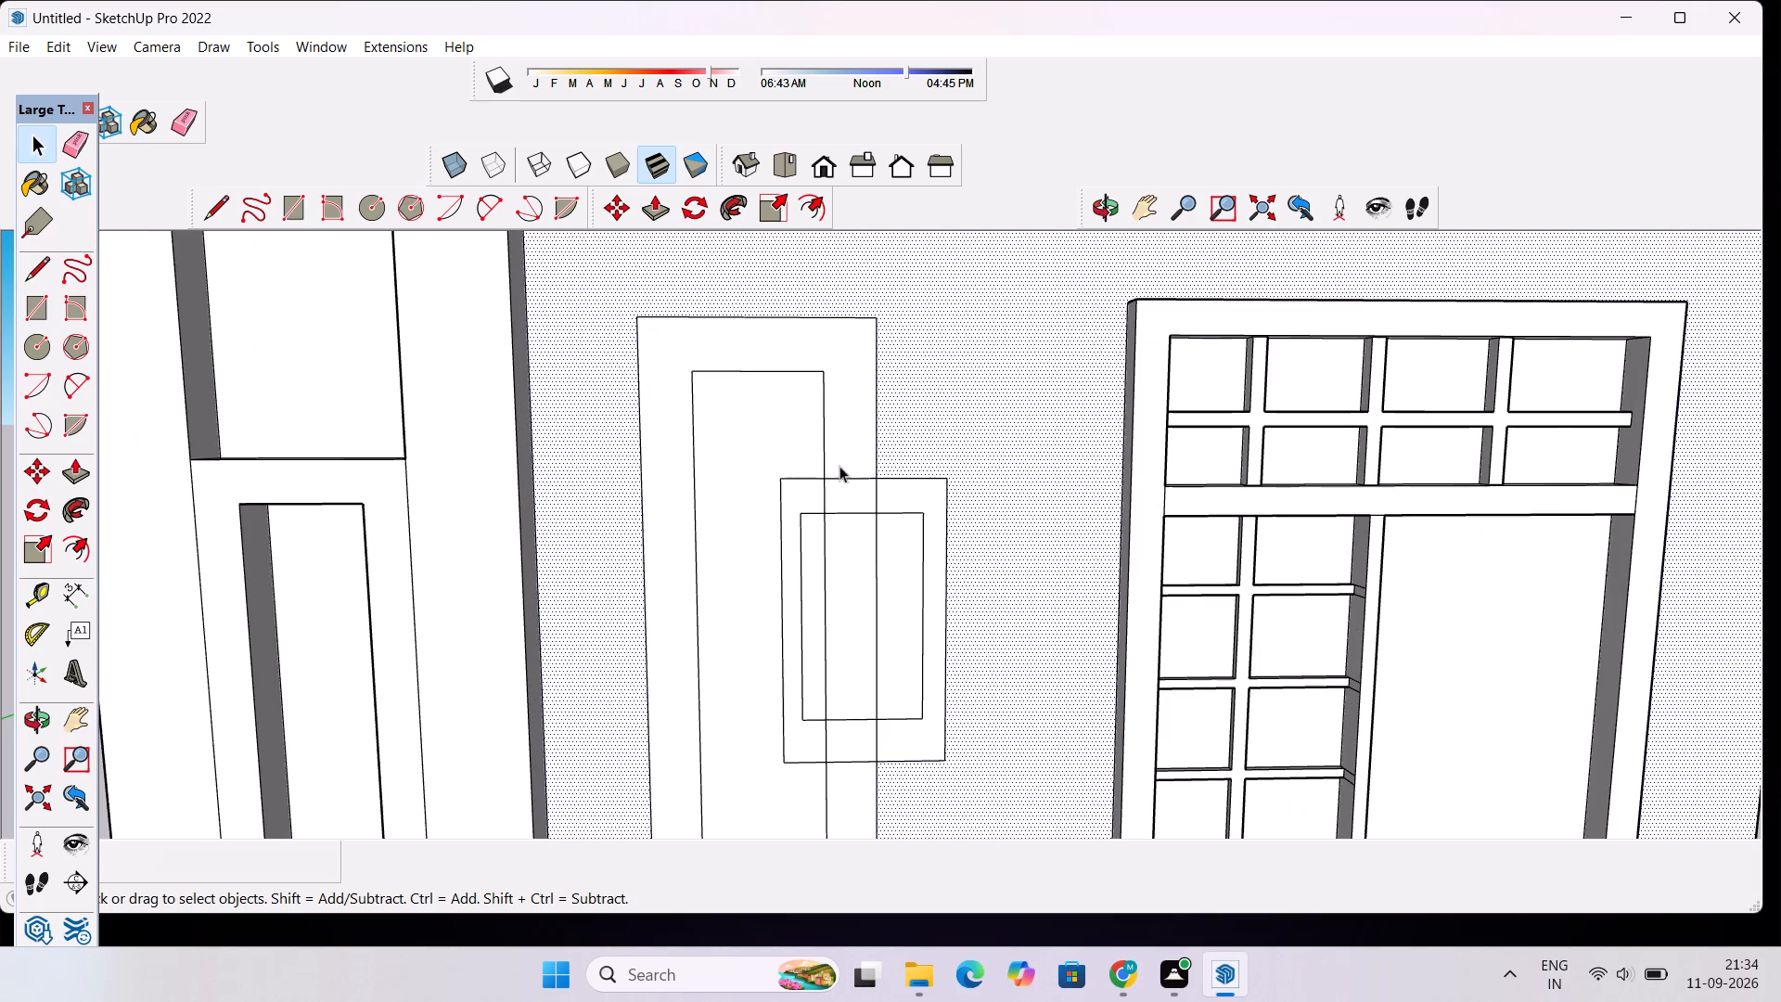
key("e")
left_click_drag(841, 457, 846, 525)
left_click(824, 489)
scroll(831, 511, "down", 3)
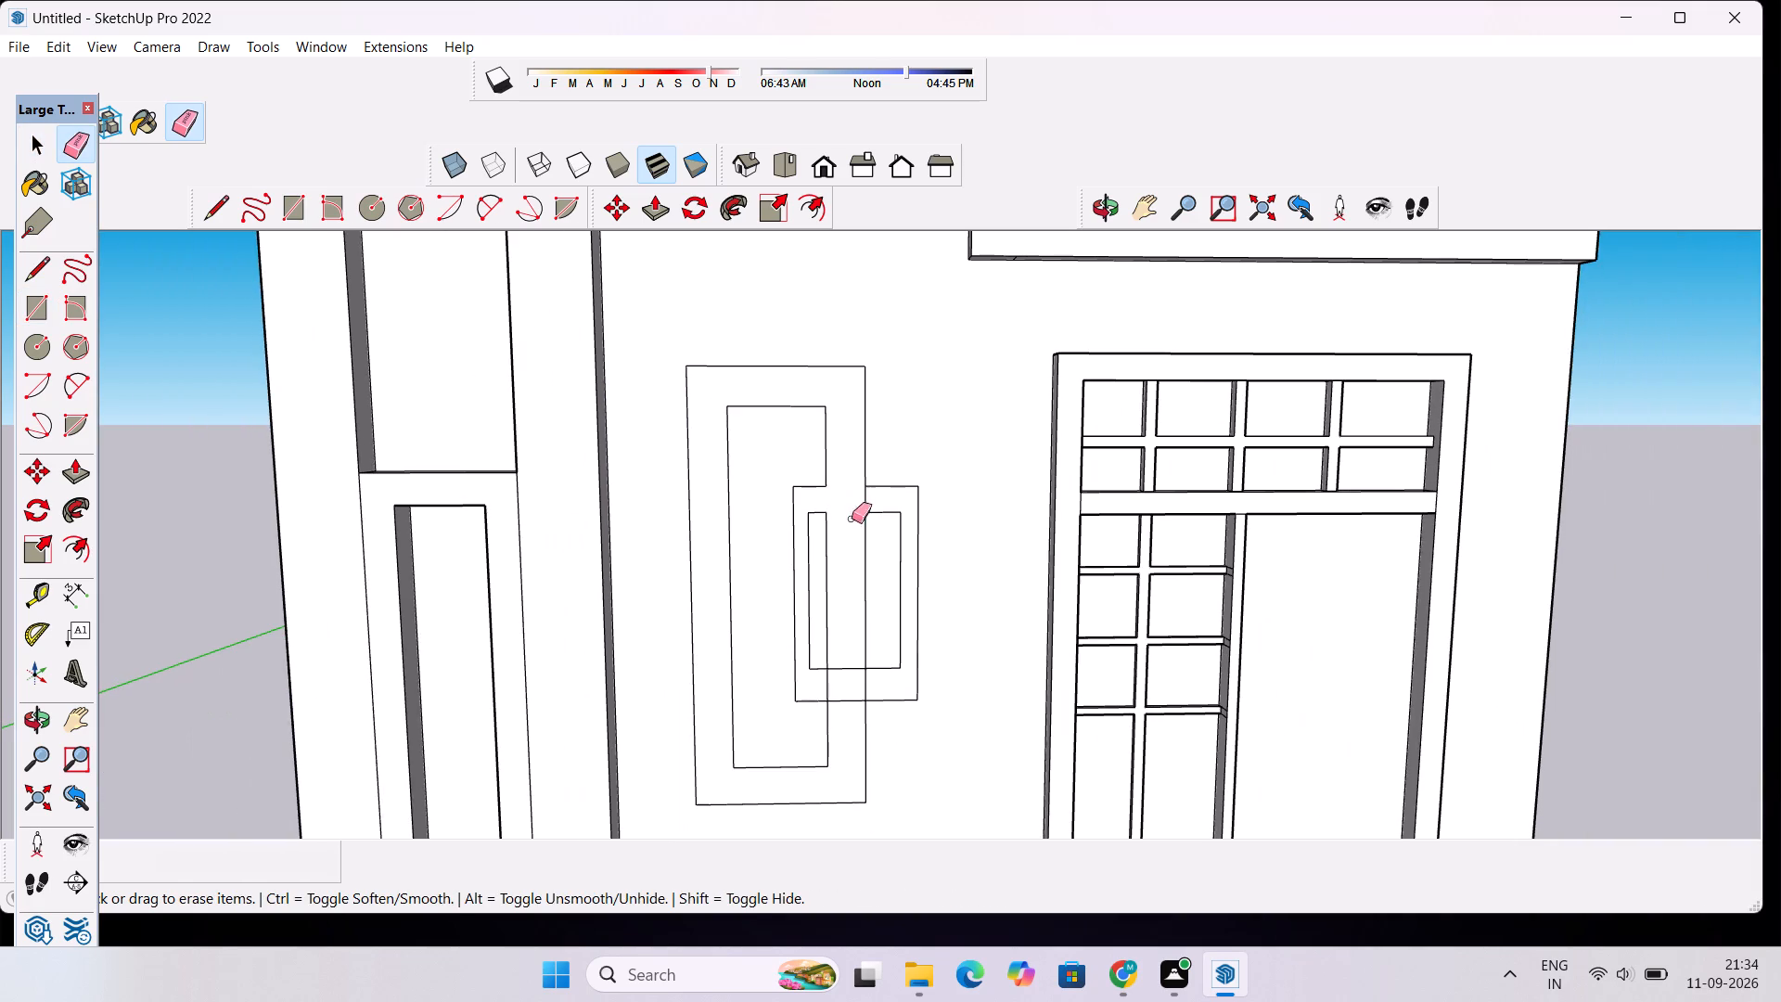
left_click(867, 495)
scroll(867, 546, "down", 2)
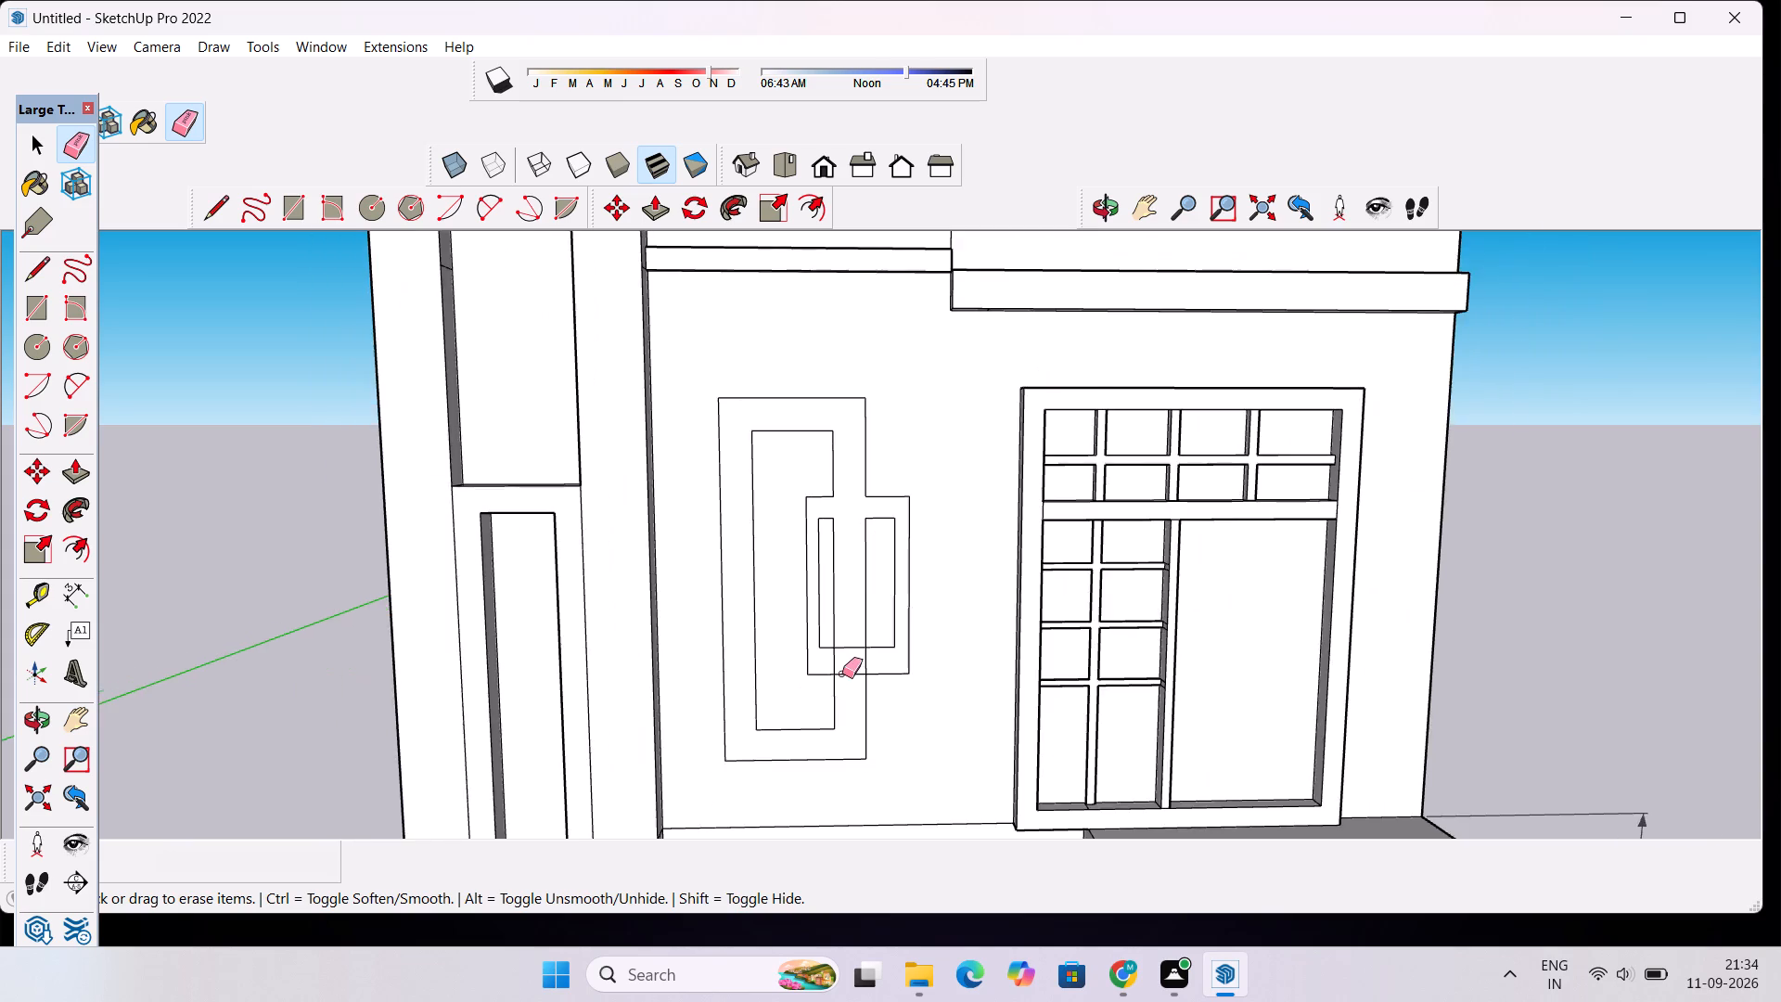
scroll(842, 674, "up", 4)
left_click_drag(855, 619, 829, 660)
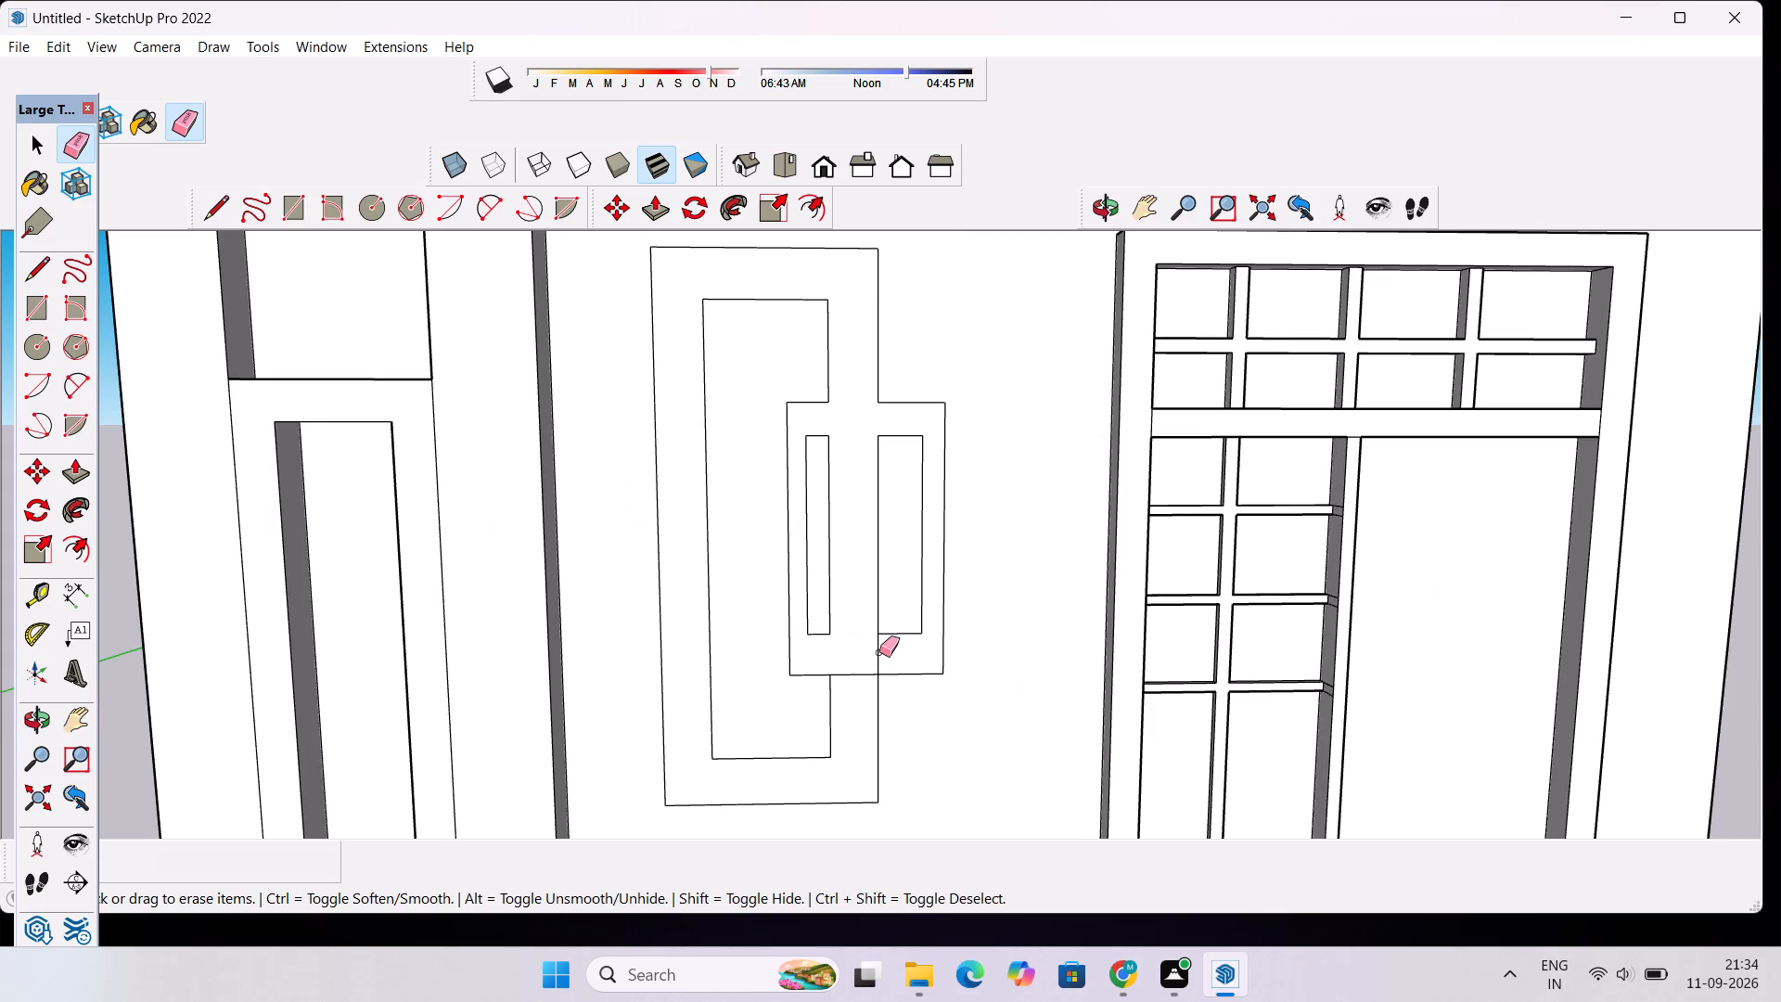
left_click_drag(885, 651, 871, 660)
Push/Pull the merged interlocking frame face outward from the wall by 3".
key("space")
left_click(852, 342)
scroll(852, 342, "down", 3)
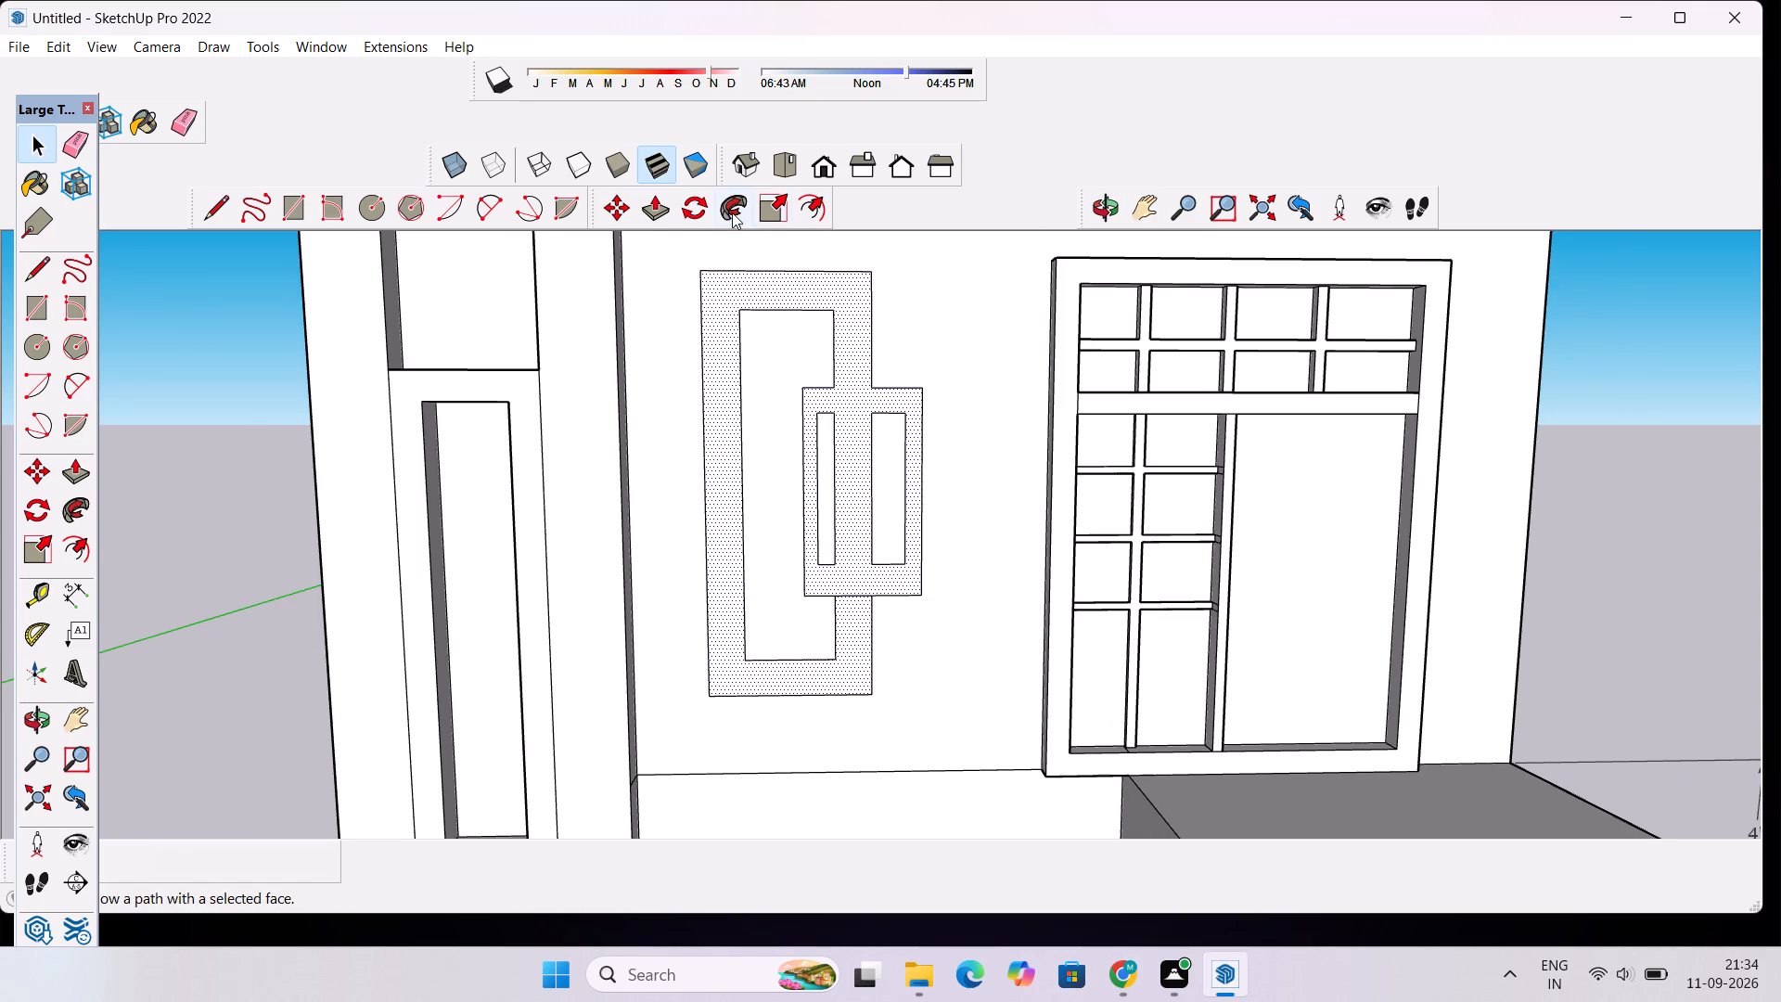
left_click(662, 212)
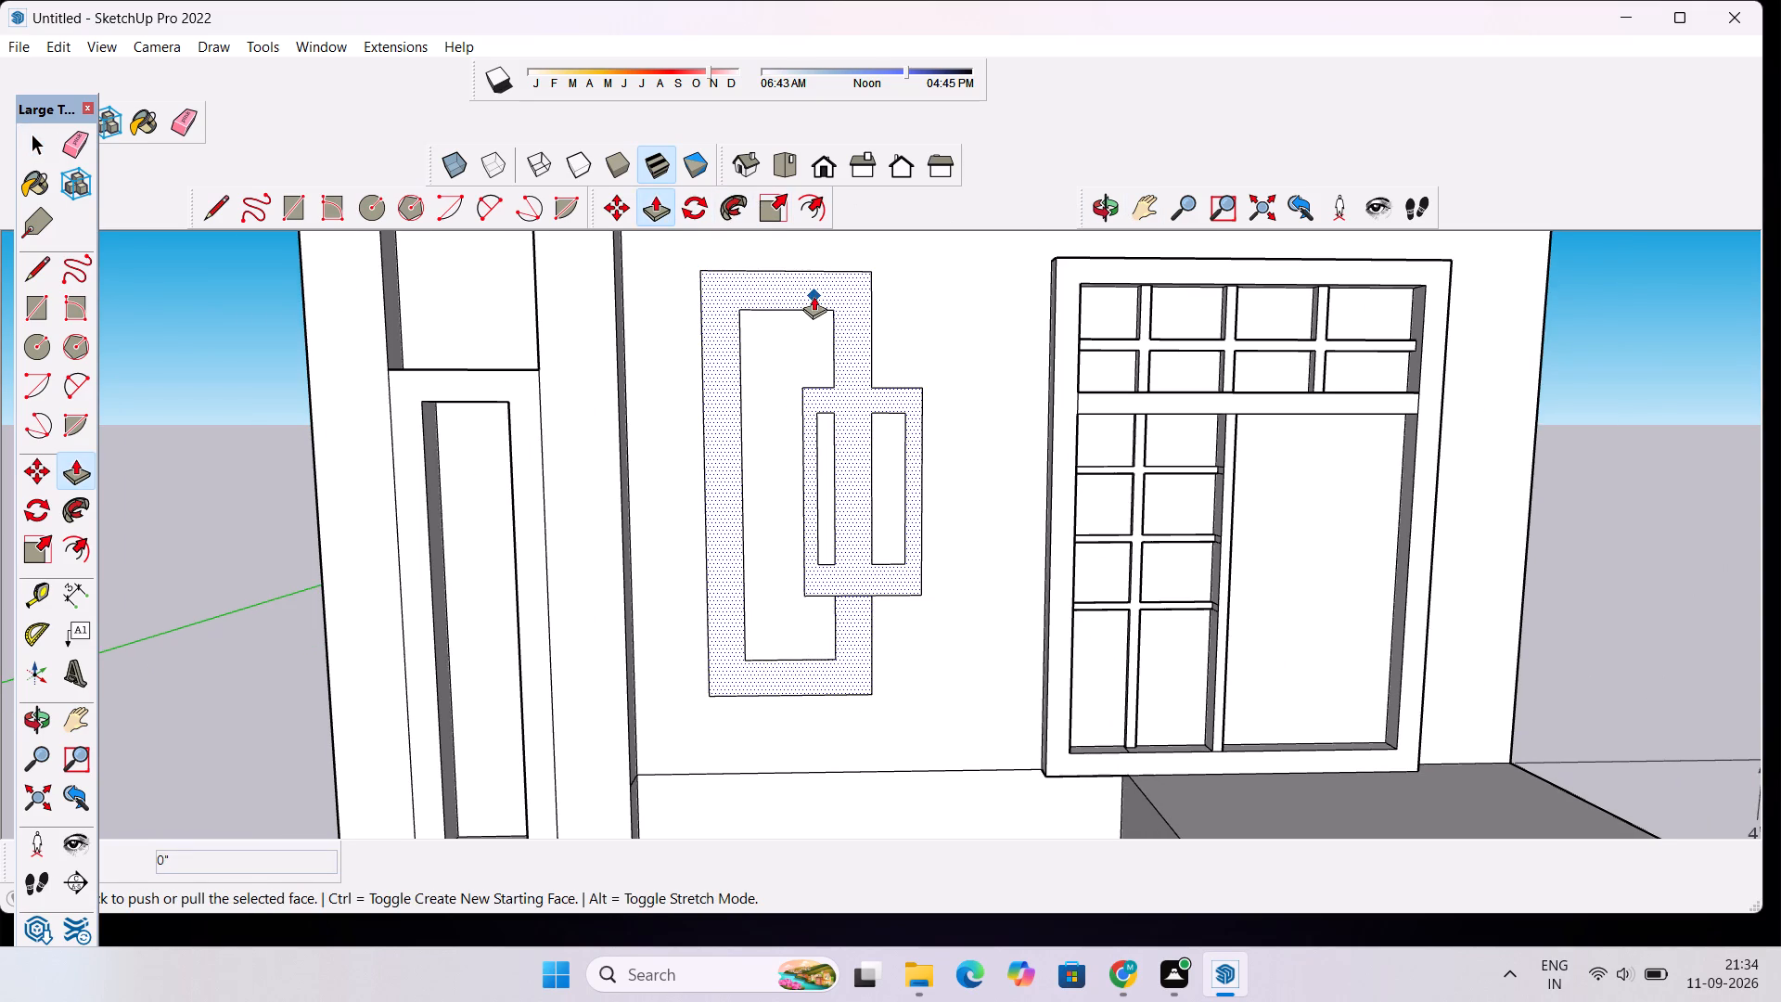
left_click(814, 296)
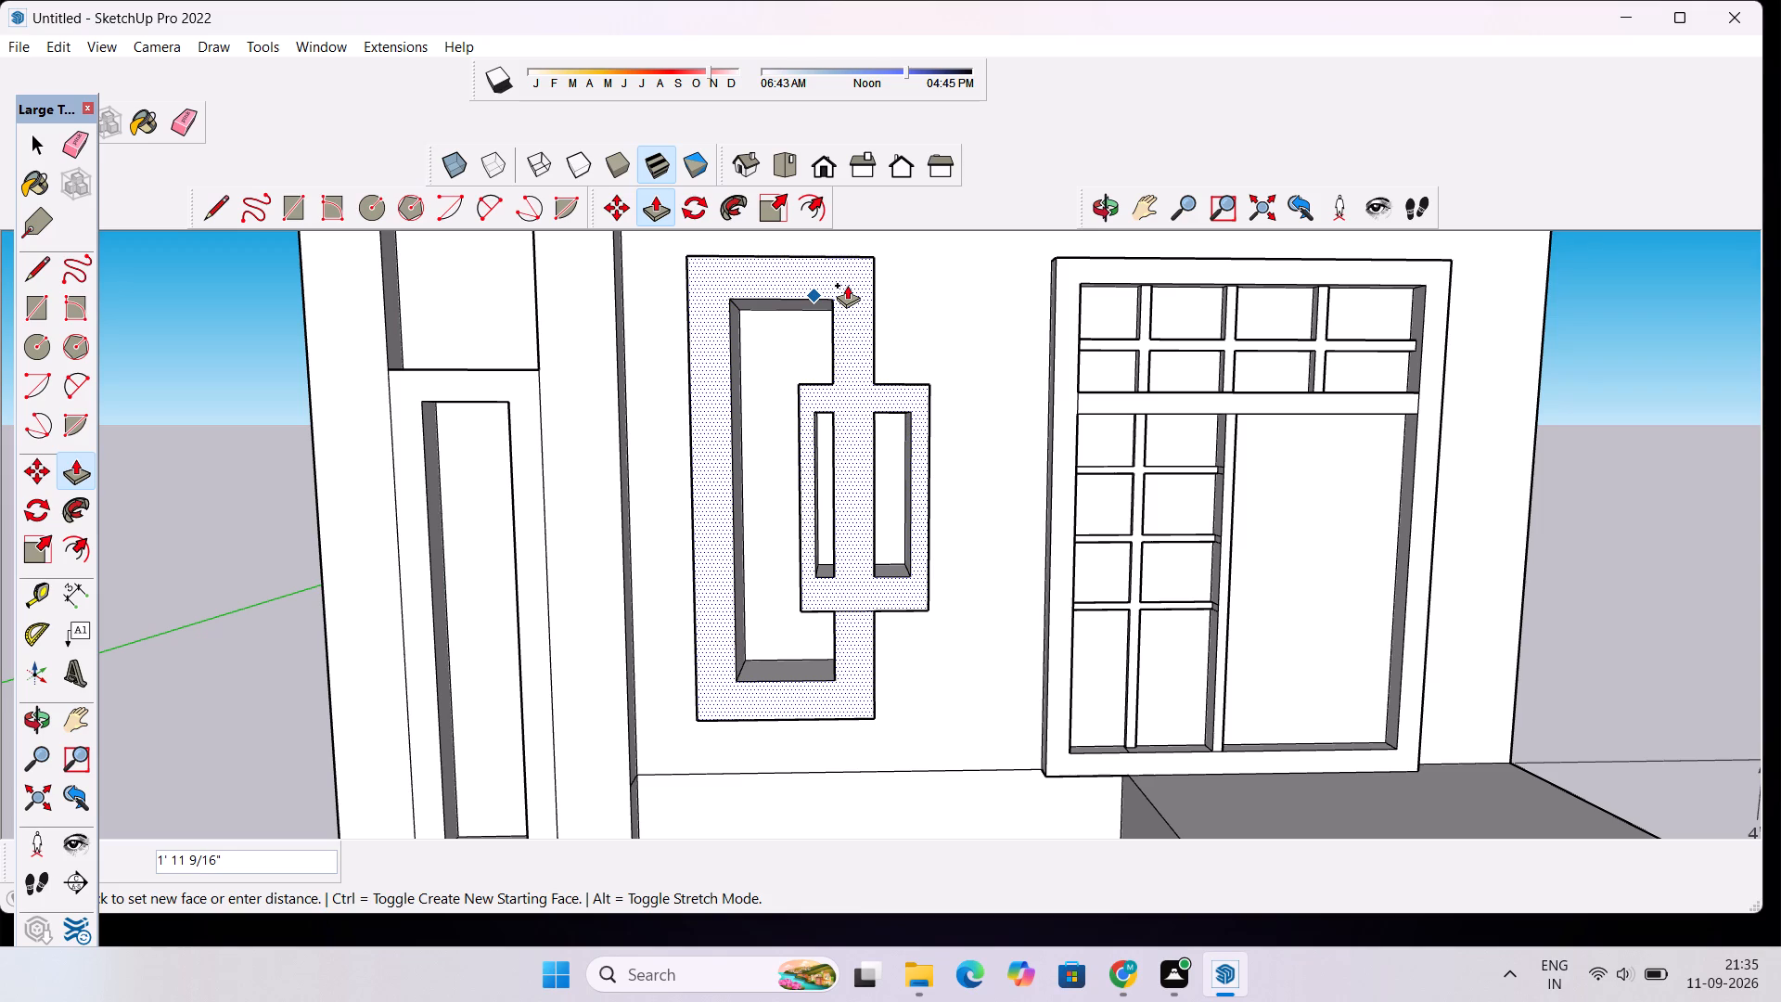
type("3\"")
key("Return")
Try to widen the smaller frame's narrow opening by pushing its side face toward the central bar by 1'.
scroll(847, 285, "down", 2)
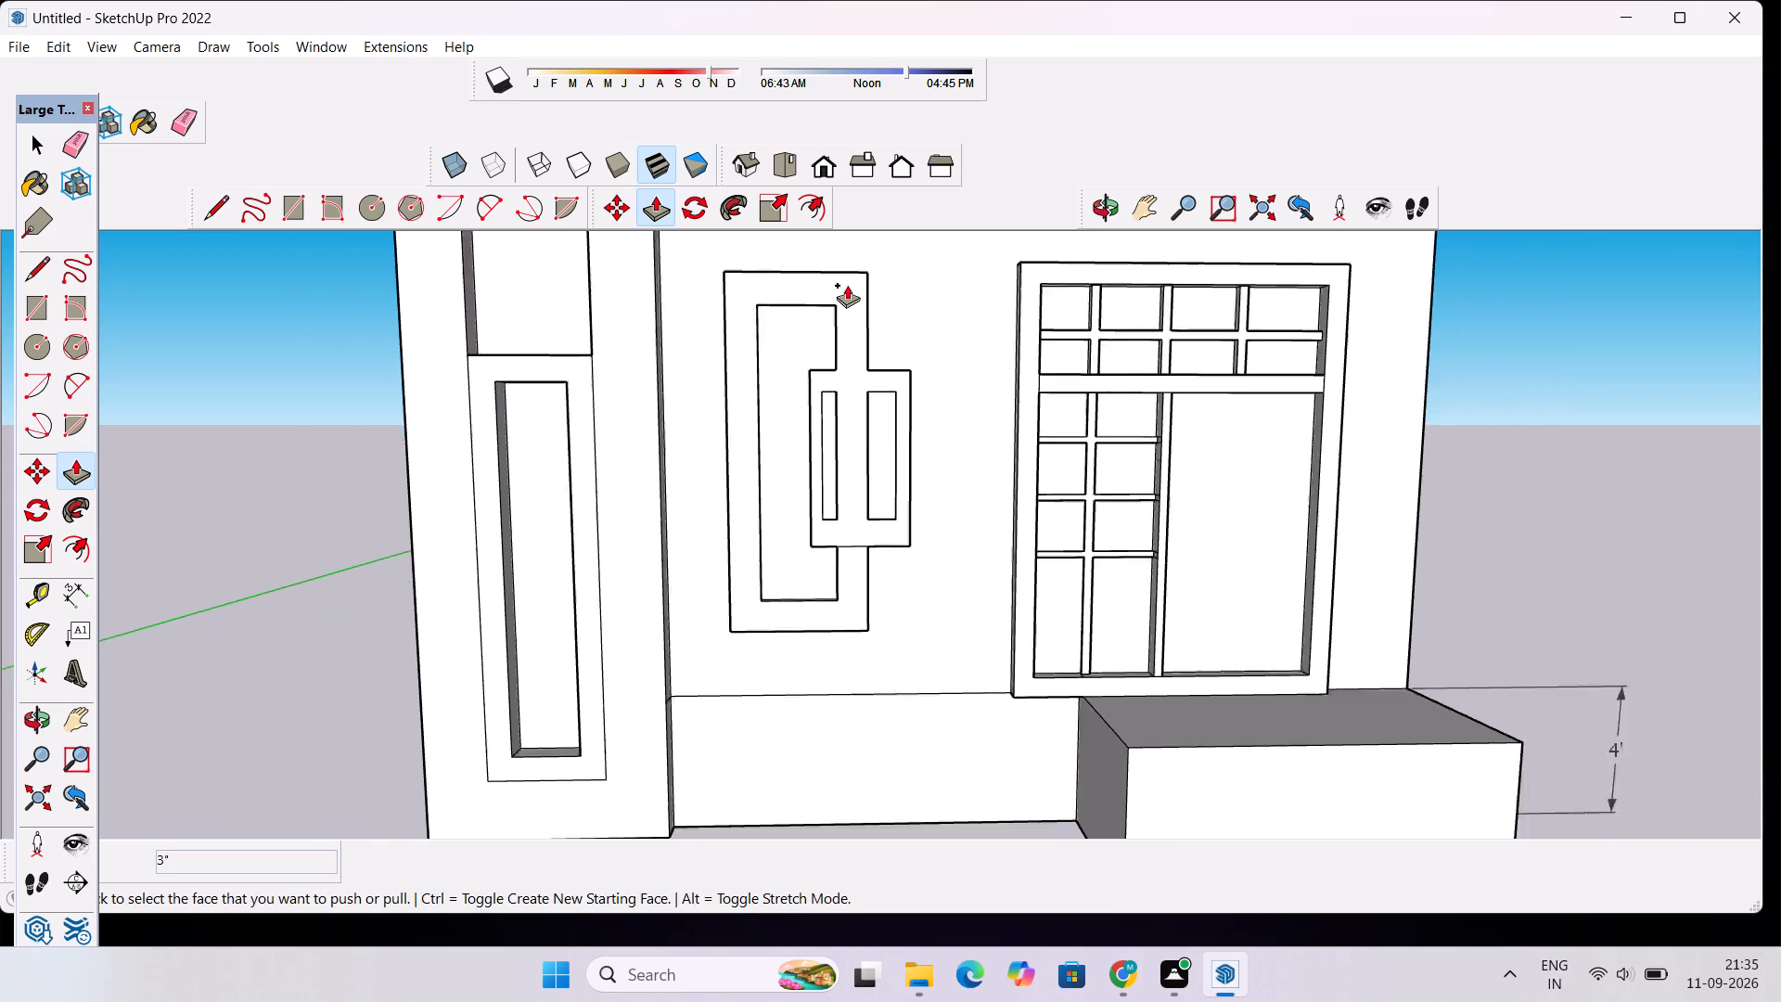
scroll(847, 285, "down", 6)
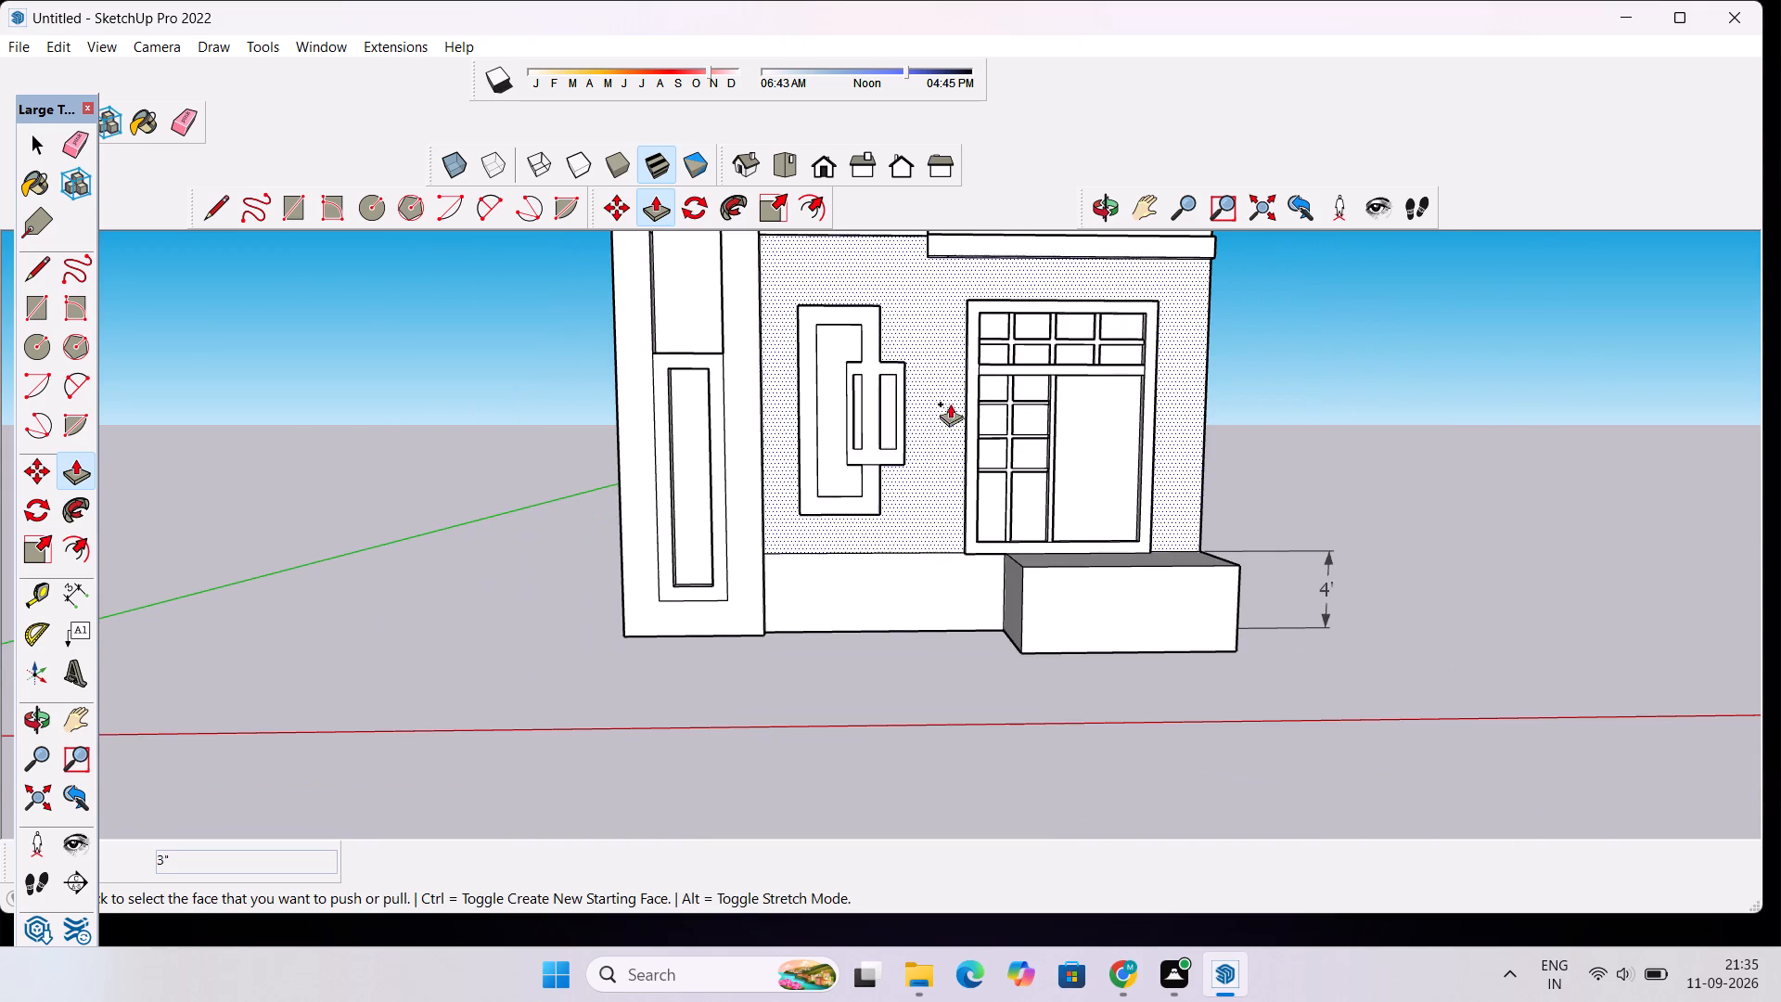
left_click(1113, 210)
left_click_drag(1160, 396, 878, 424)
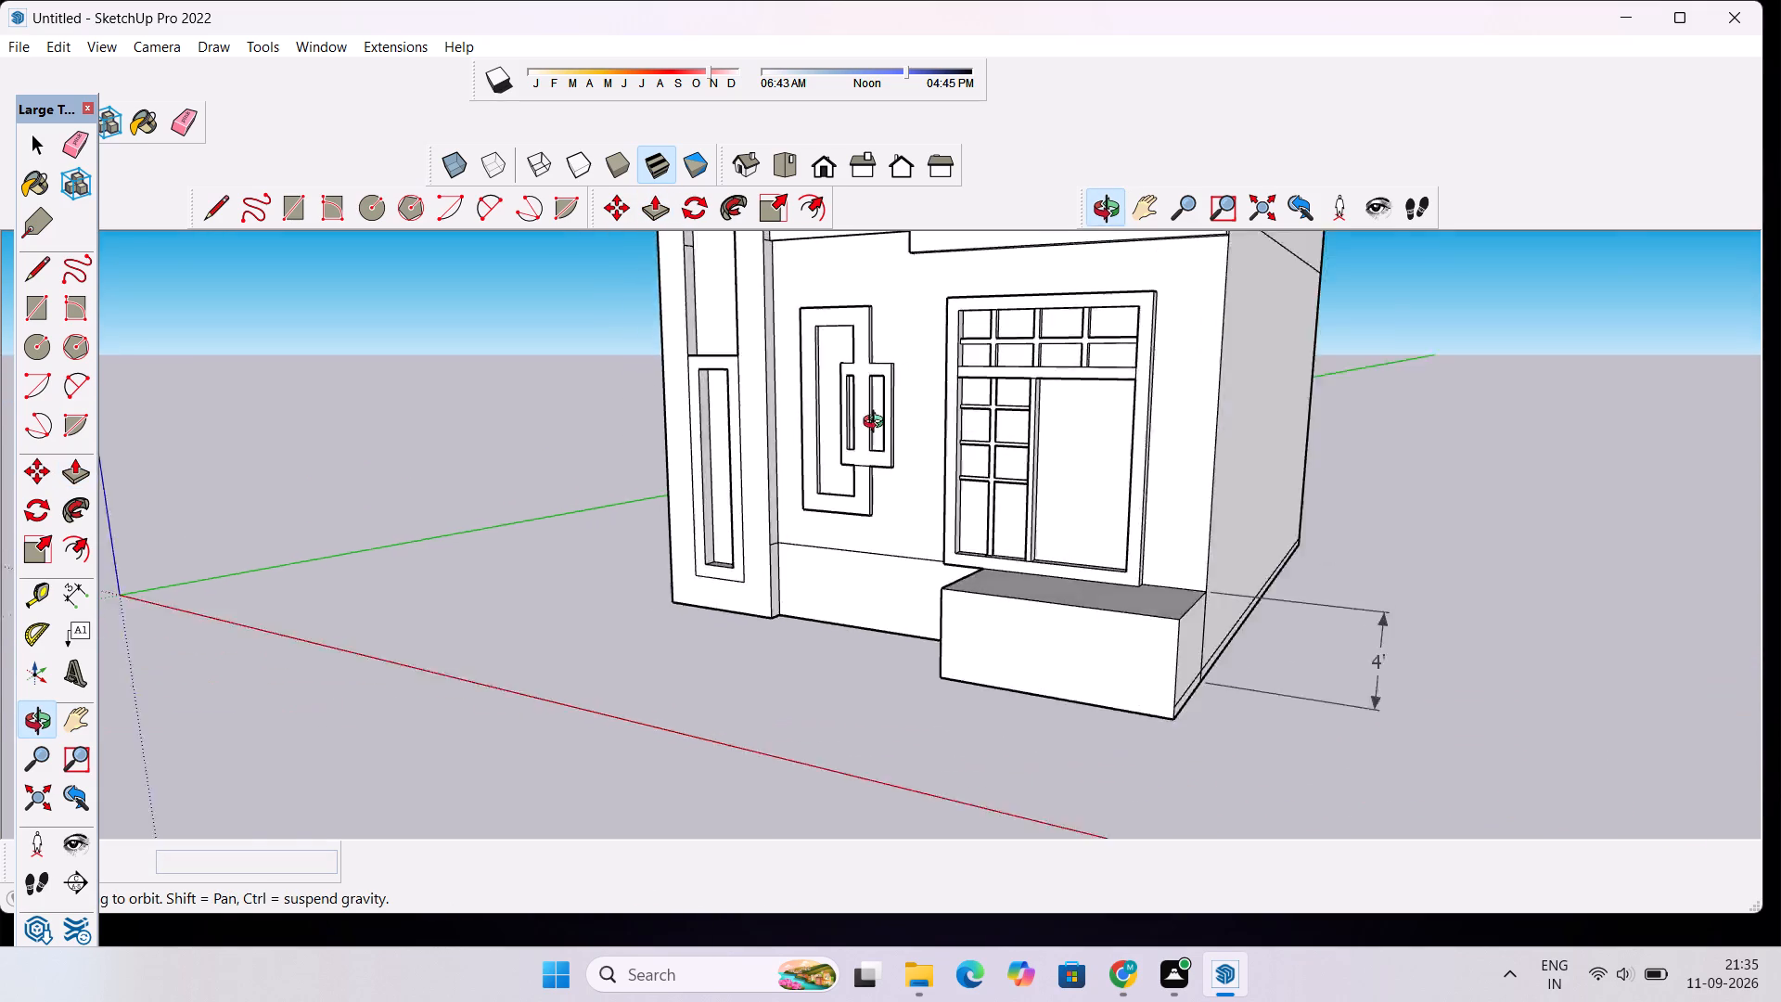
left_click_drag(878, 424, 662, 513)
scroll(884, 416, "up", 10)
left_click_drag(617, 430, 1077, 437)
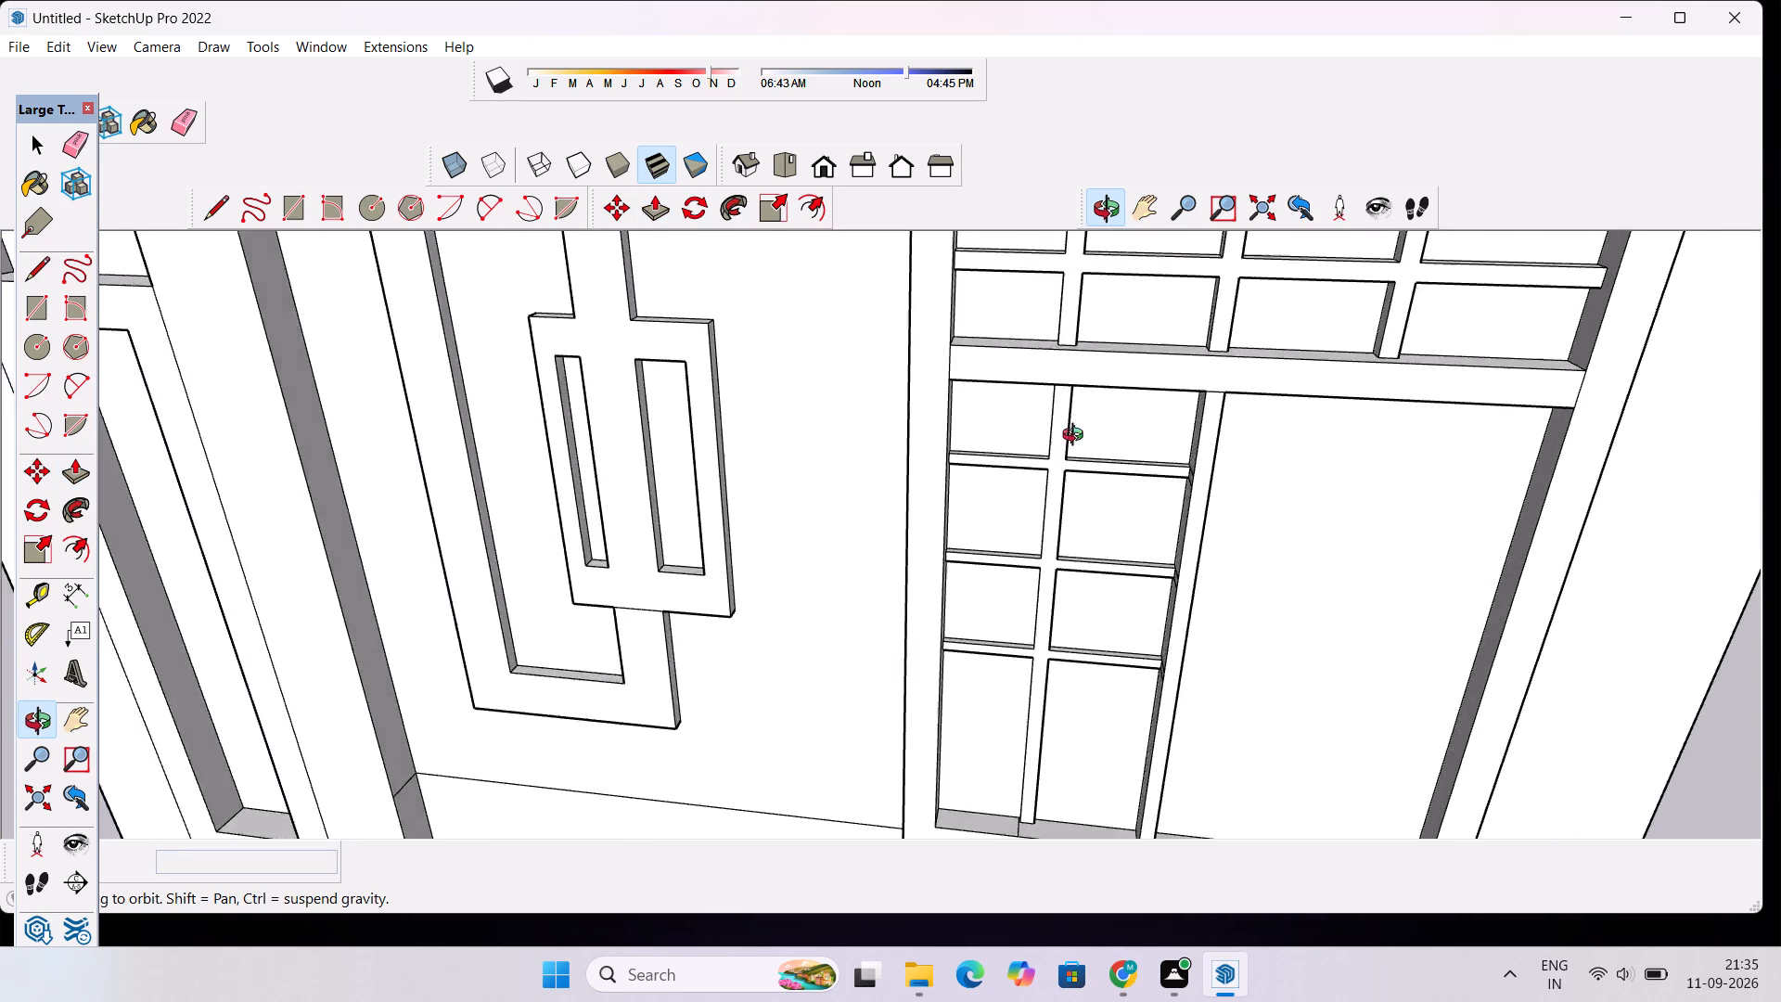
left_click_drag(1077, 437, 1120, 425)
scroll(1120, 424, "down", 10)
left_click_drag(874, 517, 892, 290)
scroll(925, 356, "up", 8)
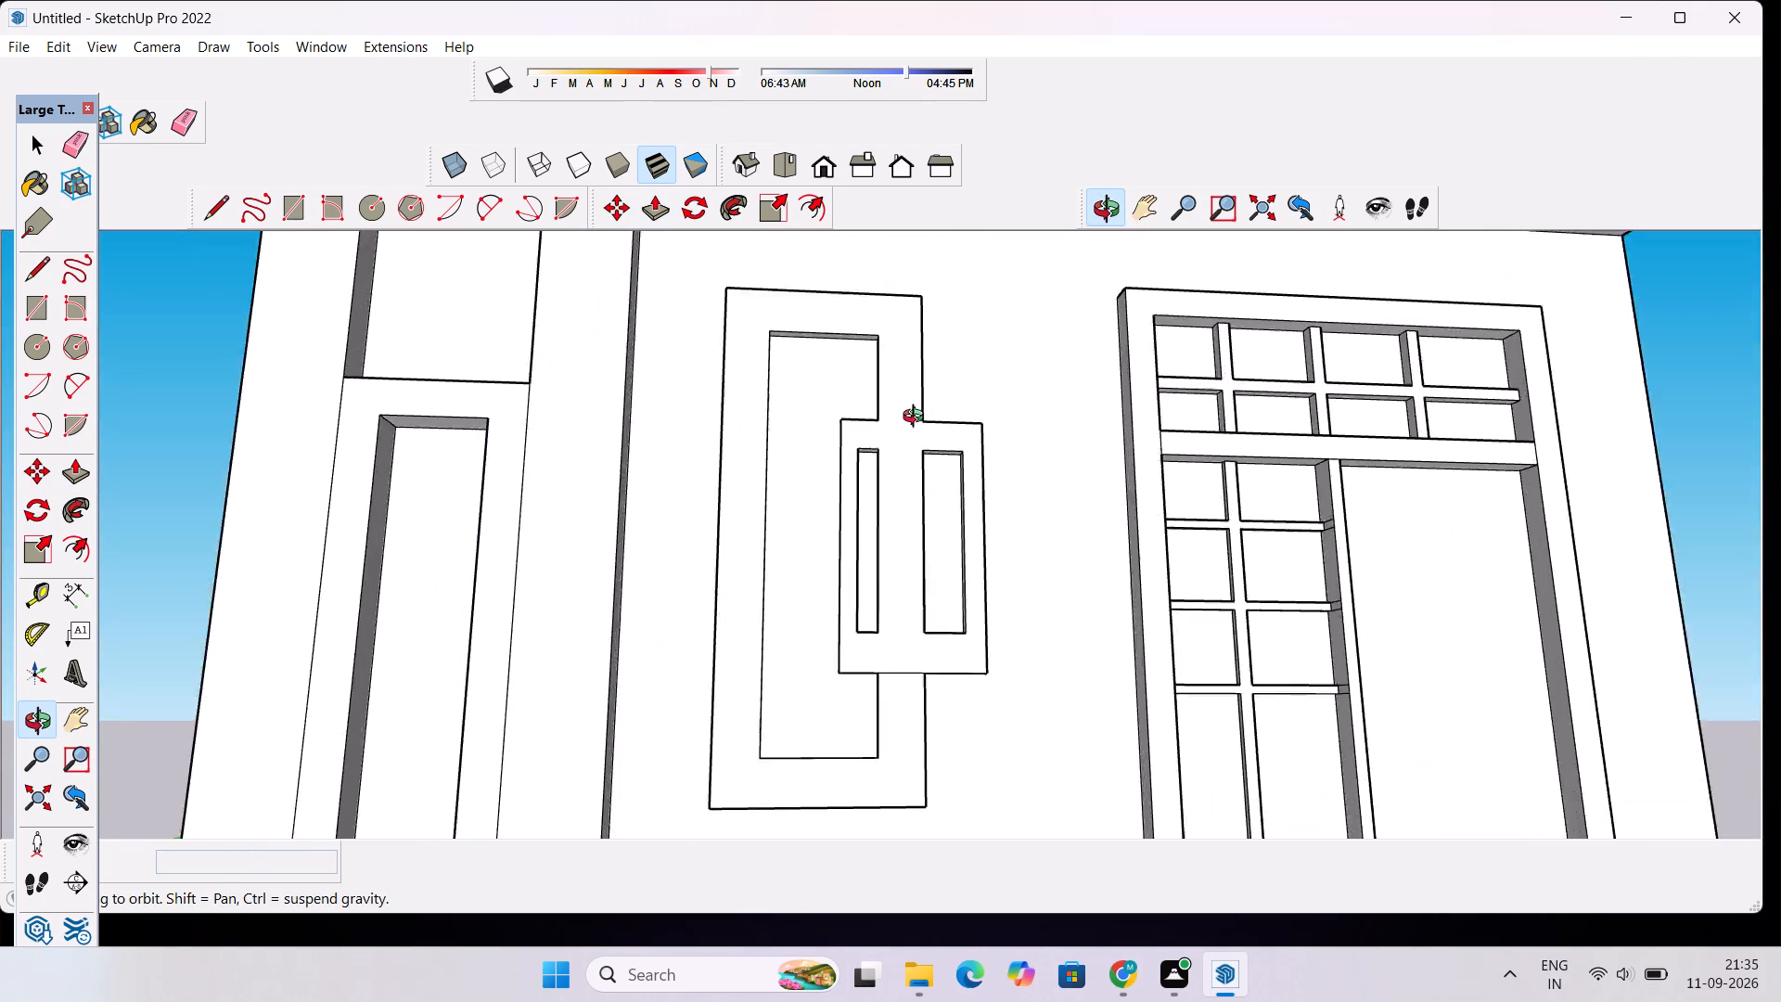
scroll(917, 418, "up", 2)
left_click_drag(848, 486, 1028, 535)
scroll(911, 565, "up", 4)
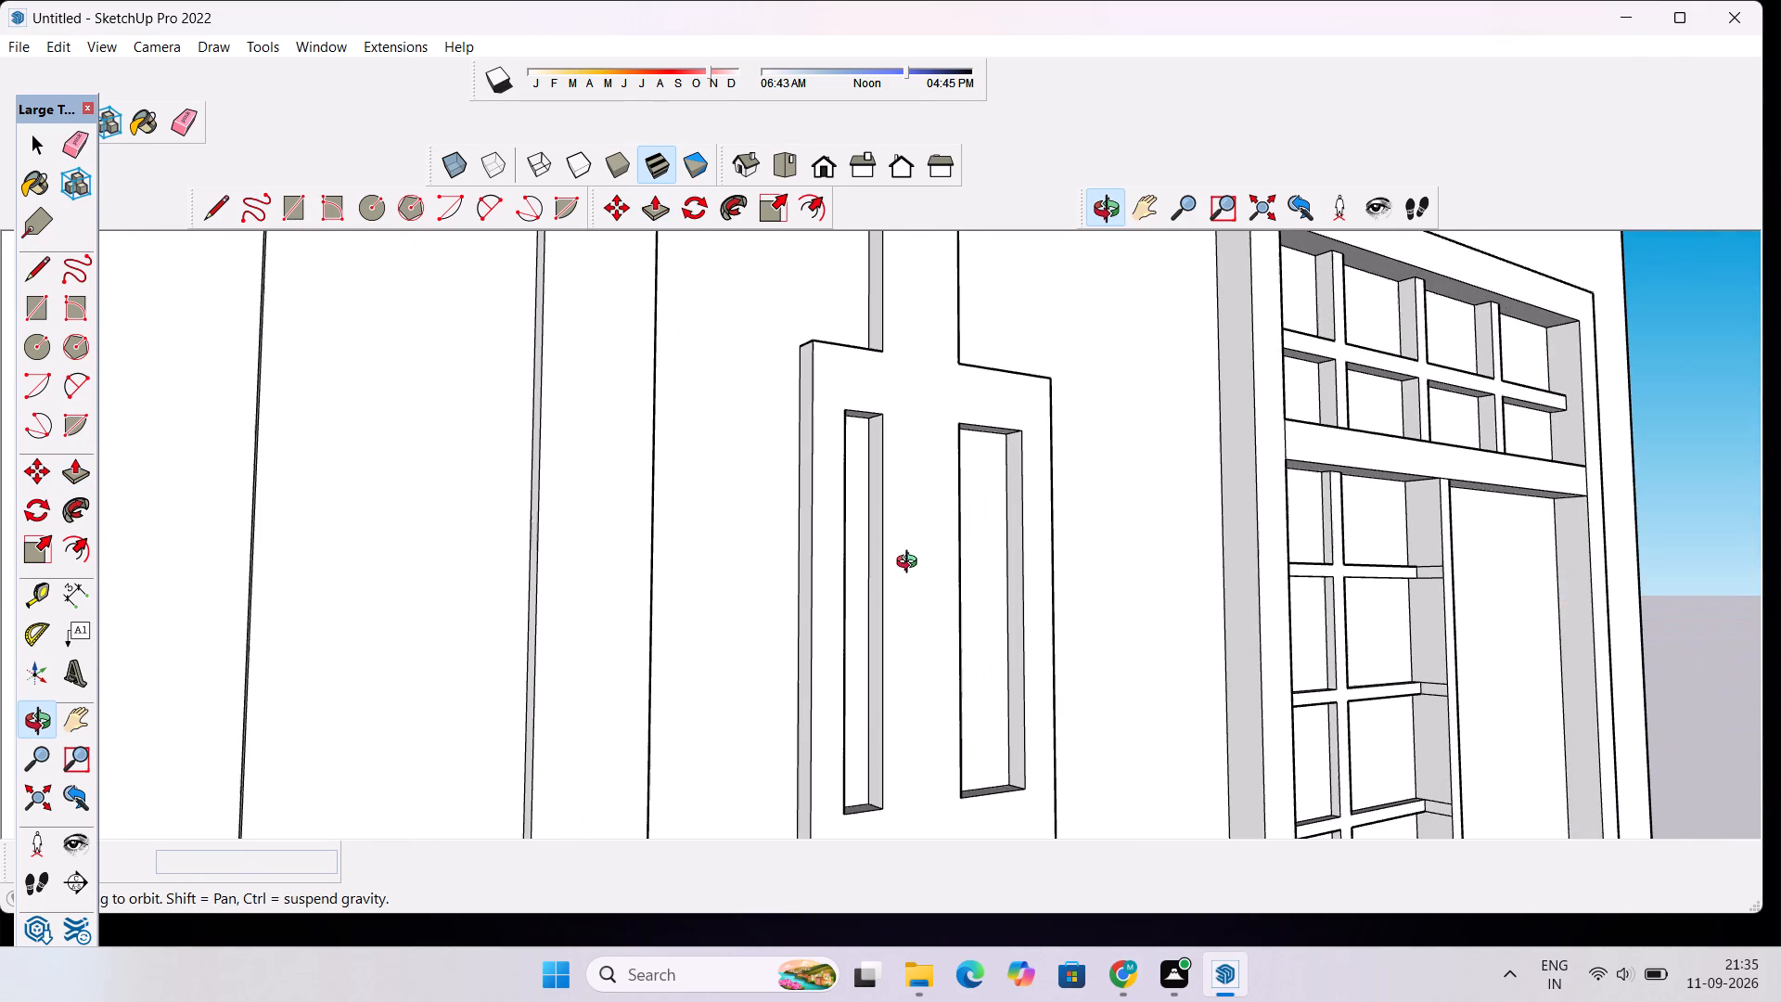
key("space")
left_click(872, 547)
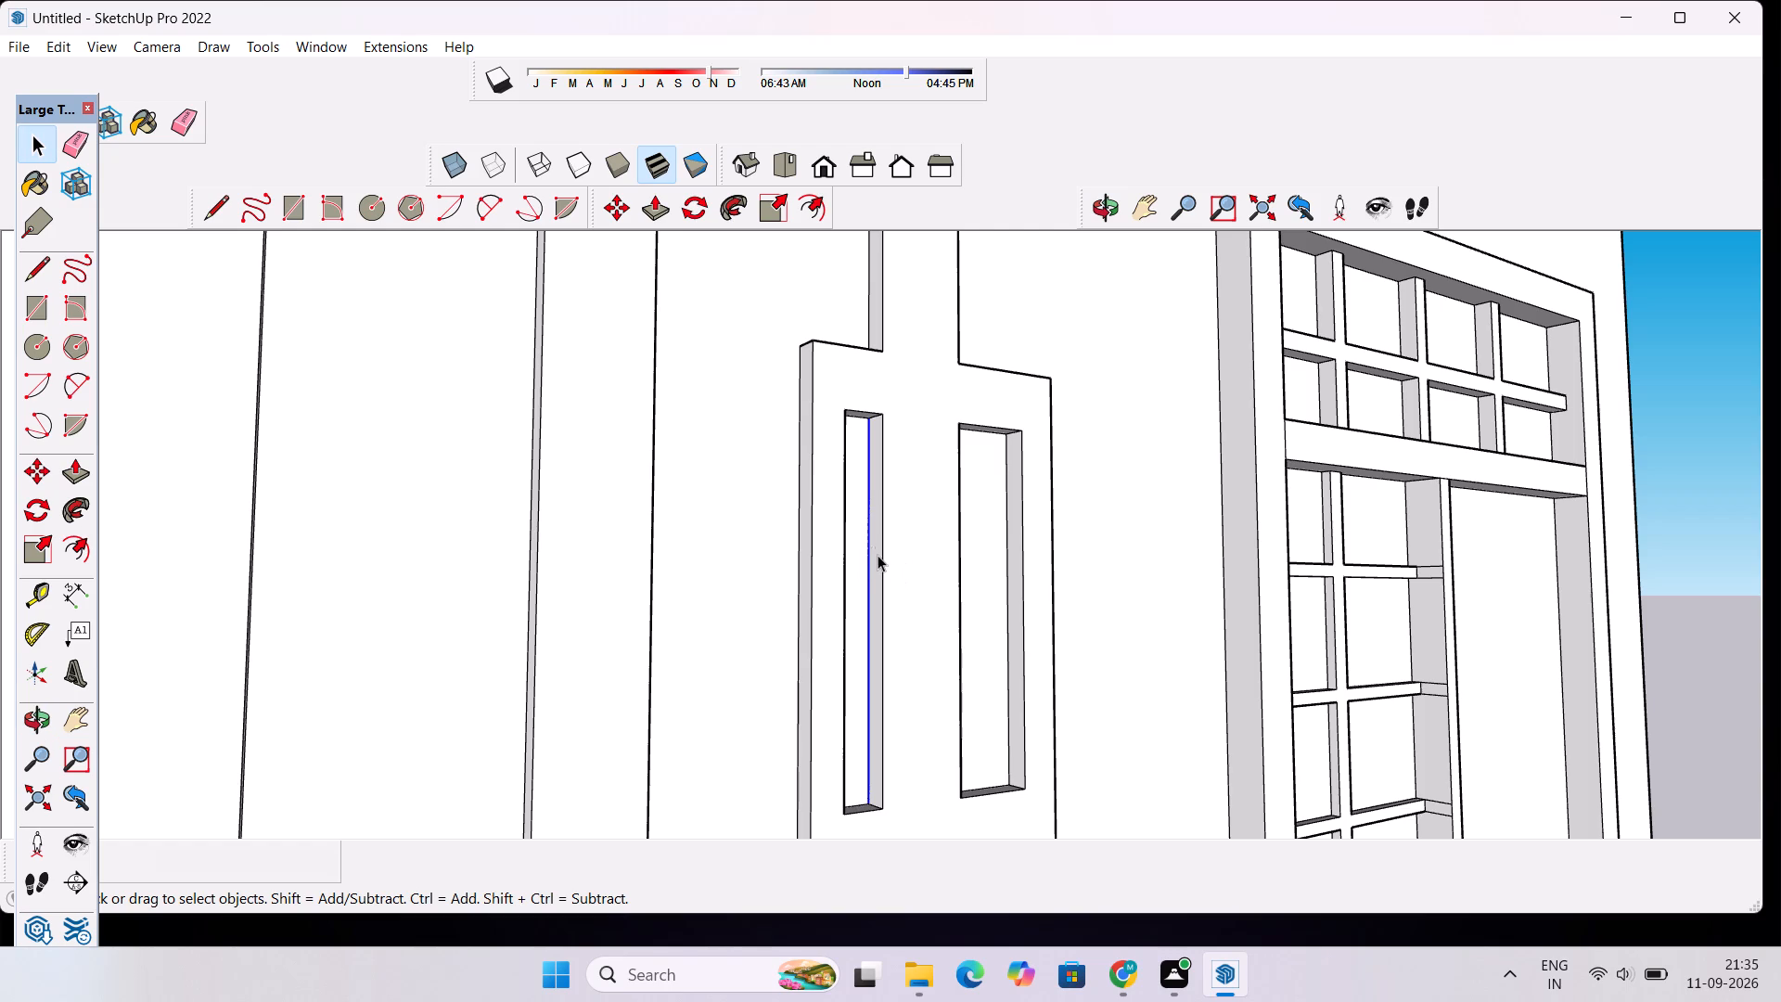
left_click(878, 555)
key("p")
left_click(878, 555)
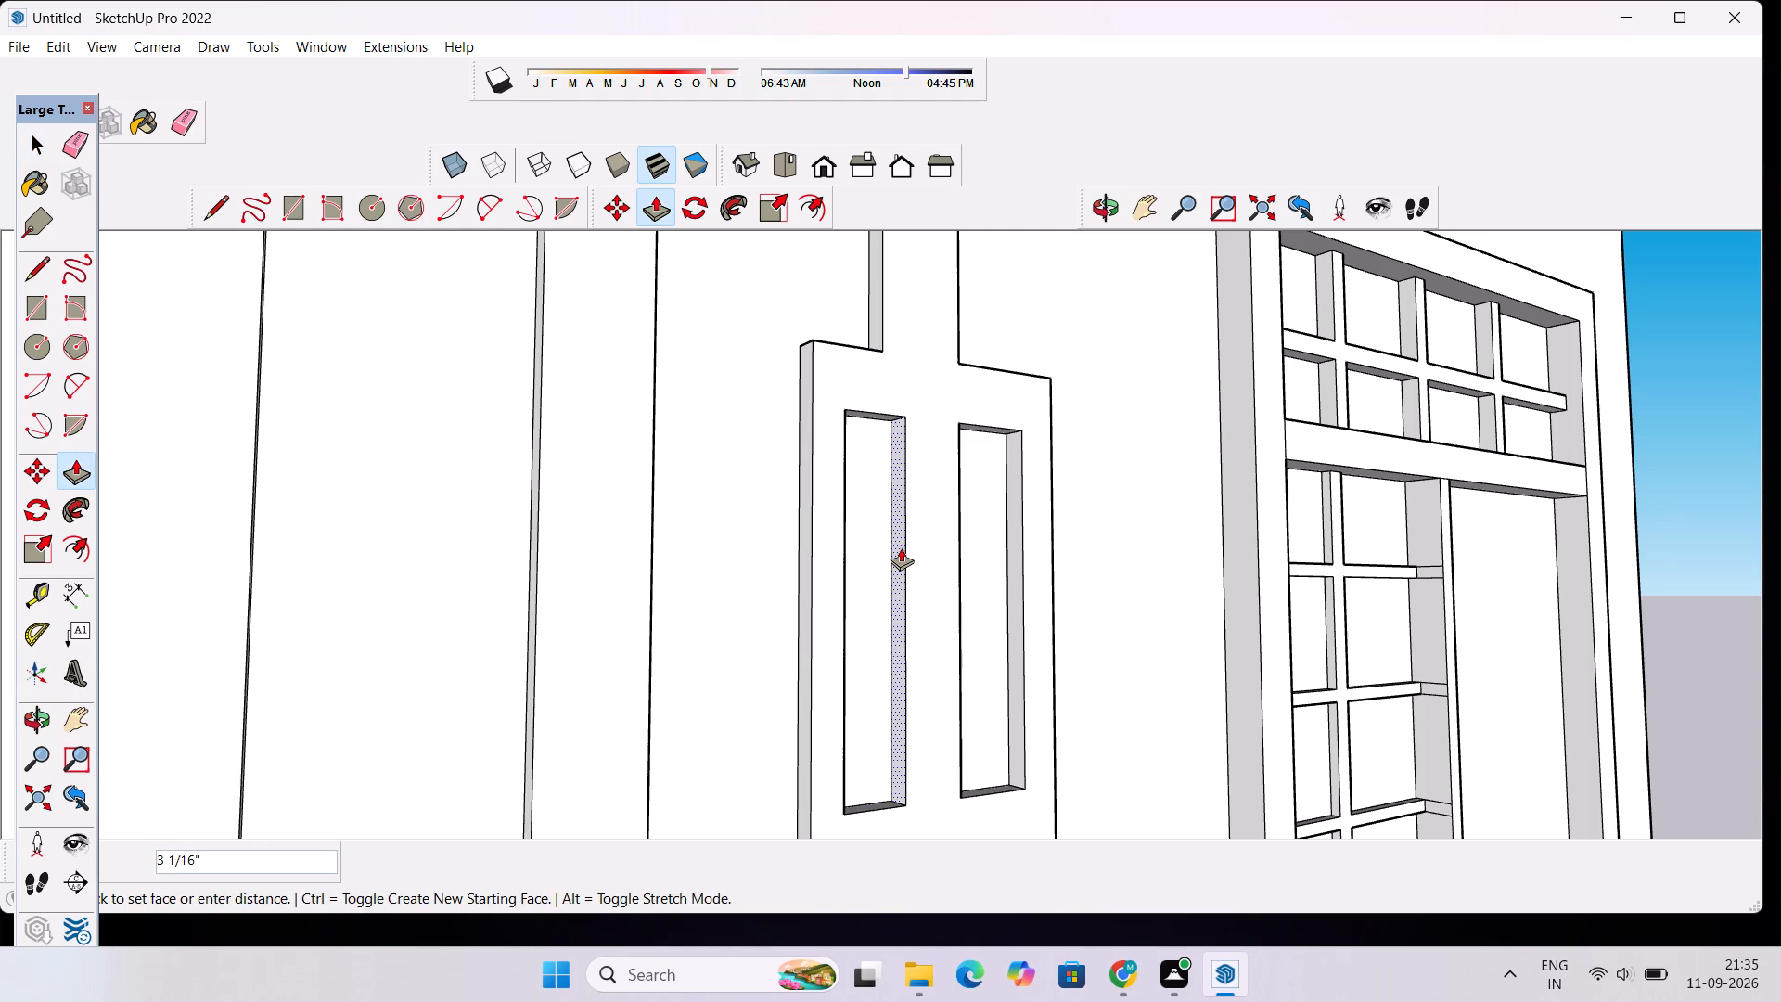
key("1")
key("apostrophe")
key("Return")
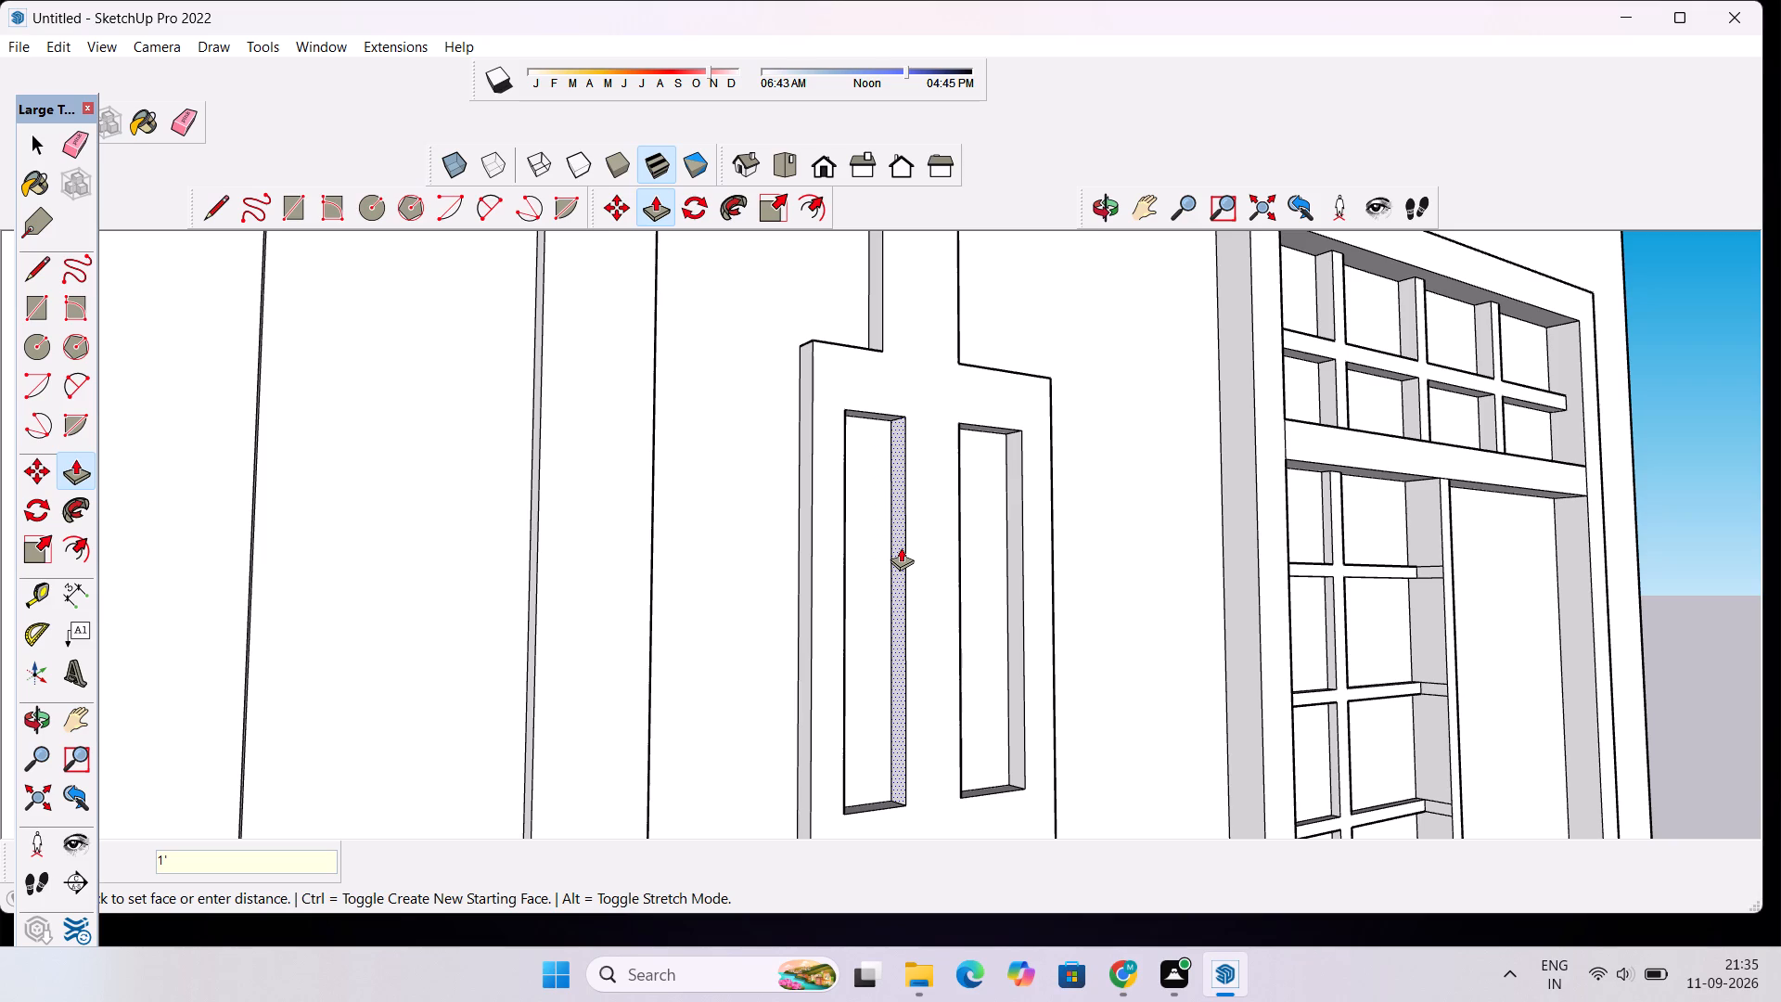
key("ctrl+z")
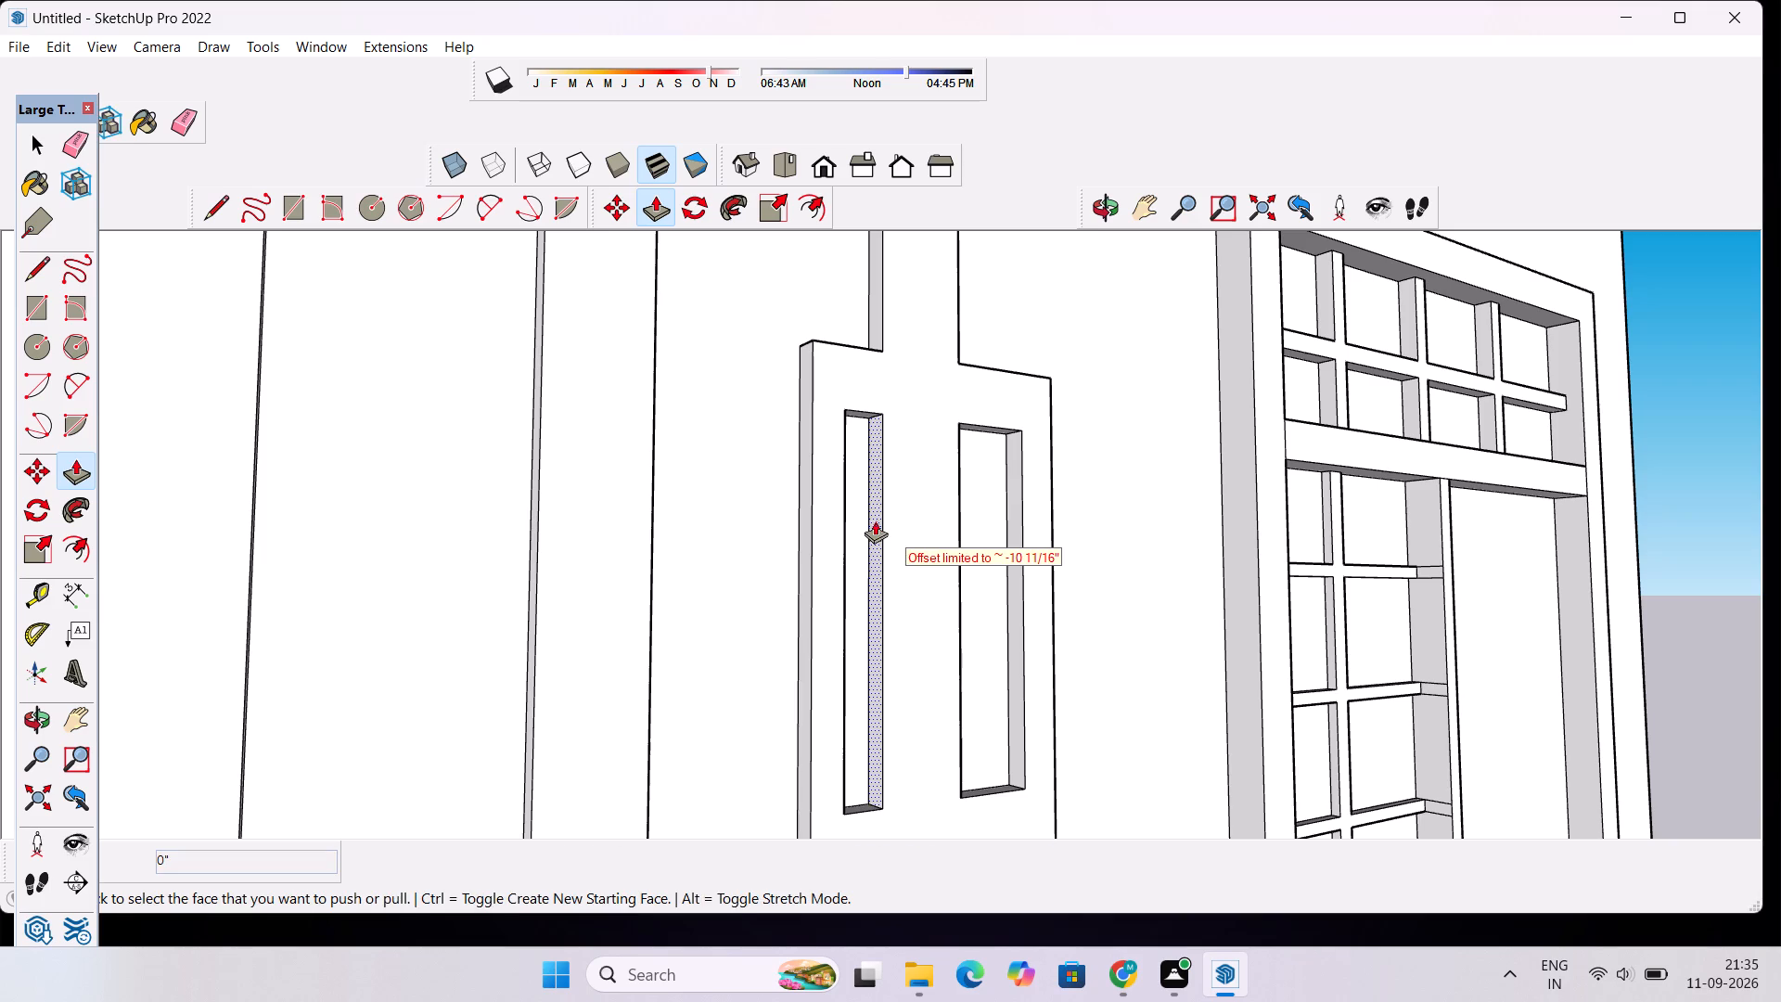
Push the narrow opening's side face 6" toward the smaller frame's central bar.
left_click(875, 519)
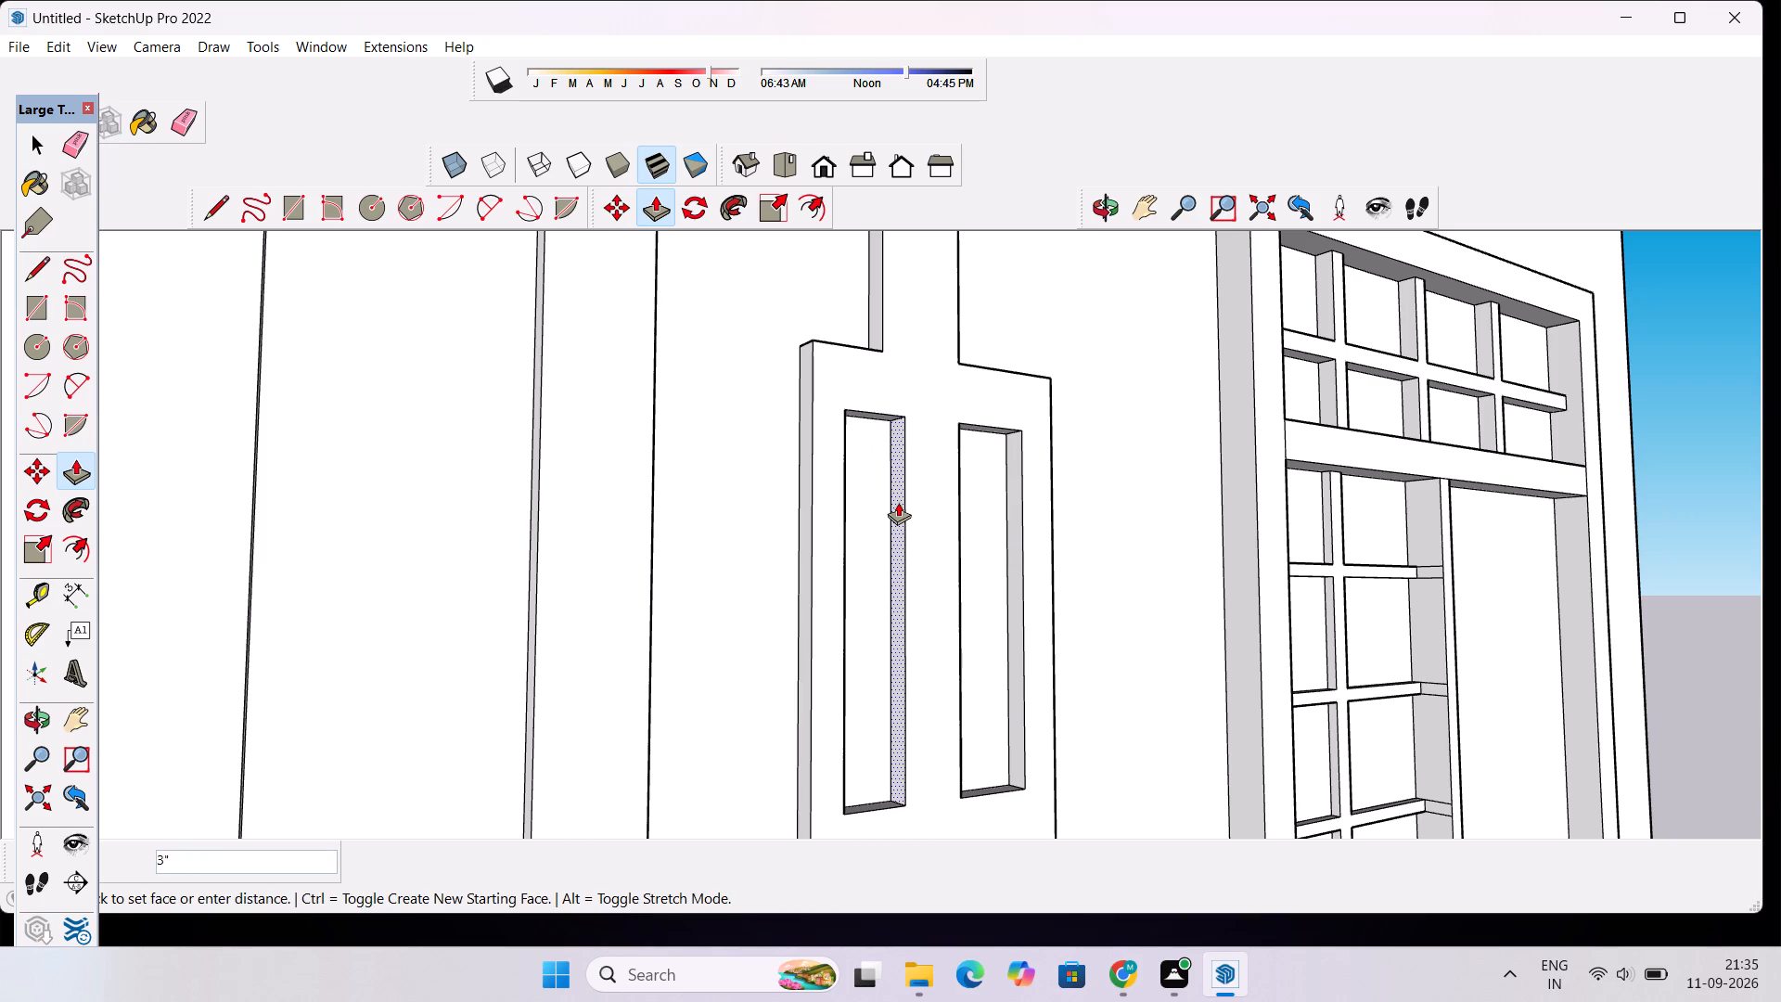
type("6\"")
key("Return")
Push the tall frame's inner side face above the smaller frame by 6", aligning it with the widened opening's edge.
scroll(918, 573, "down", 6)
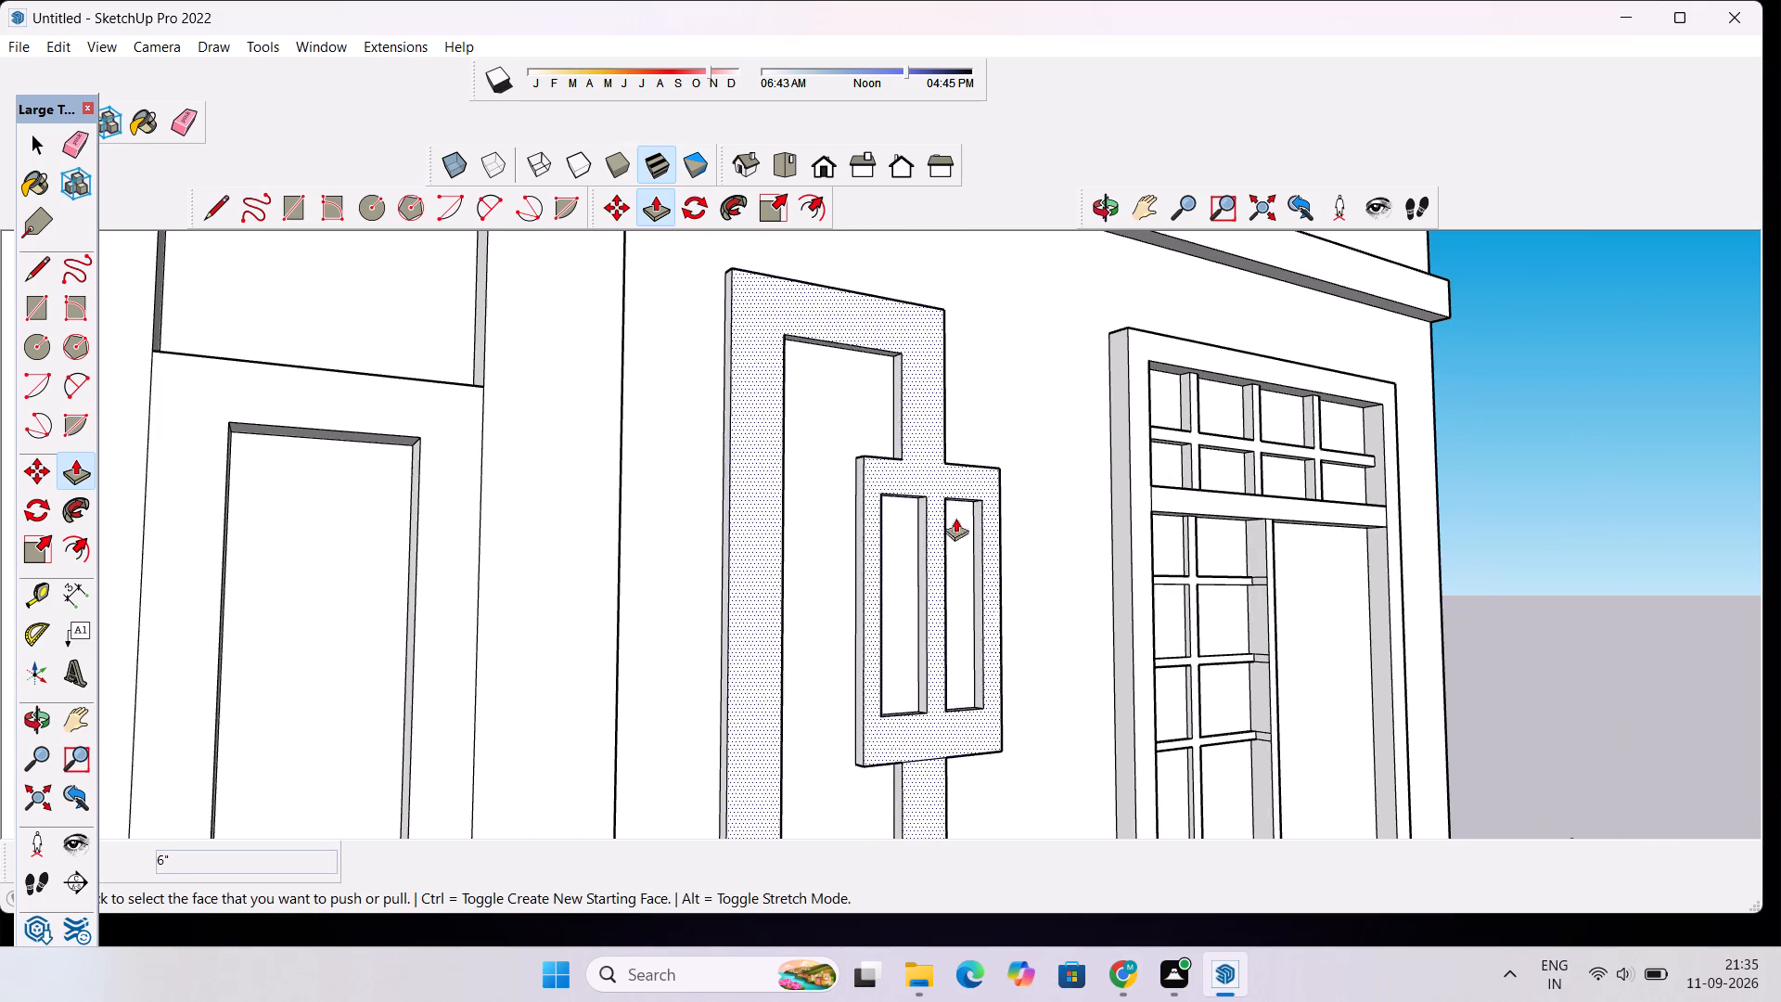
left_click(1092, 213)
left_click_drag(1117, 370, 1010, 417)
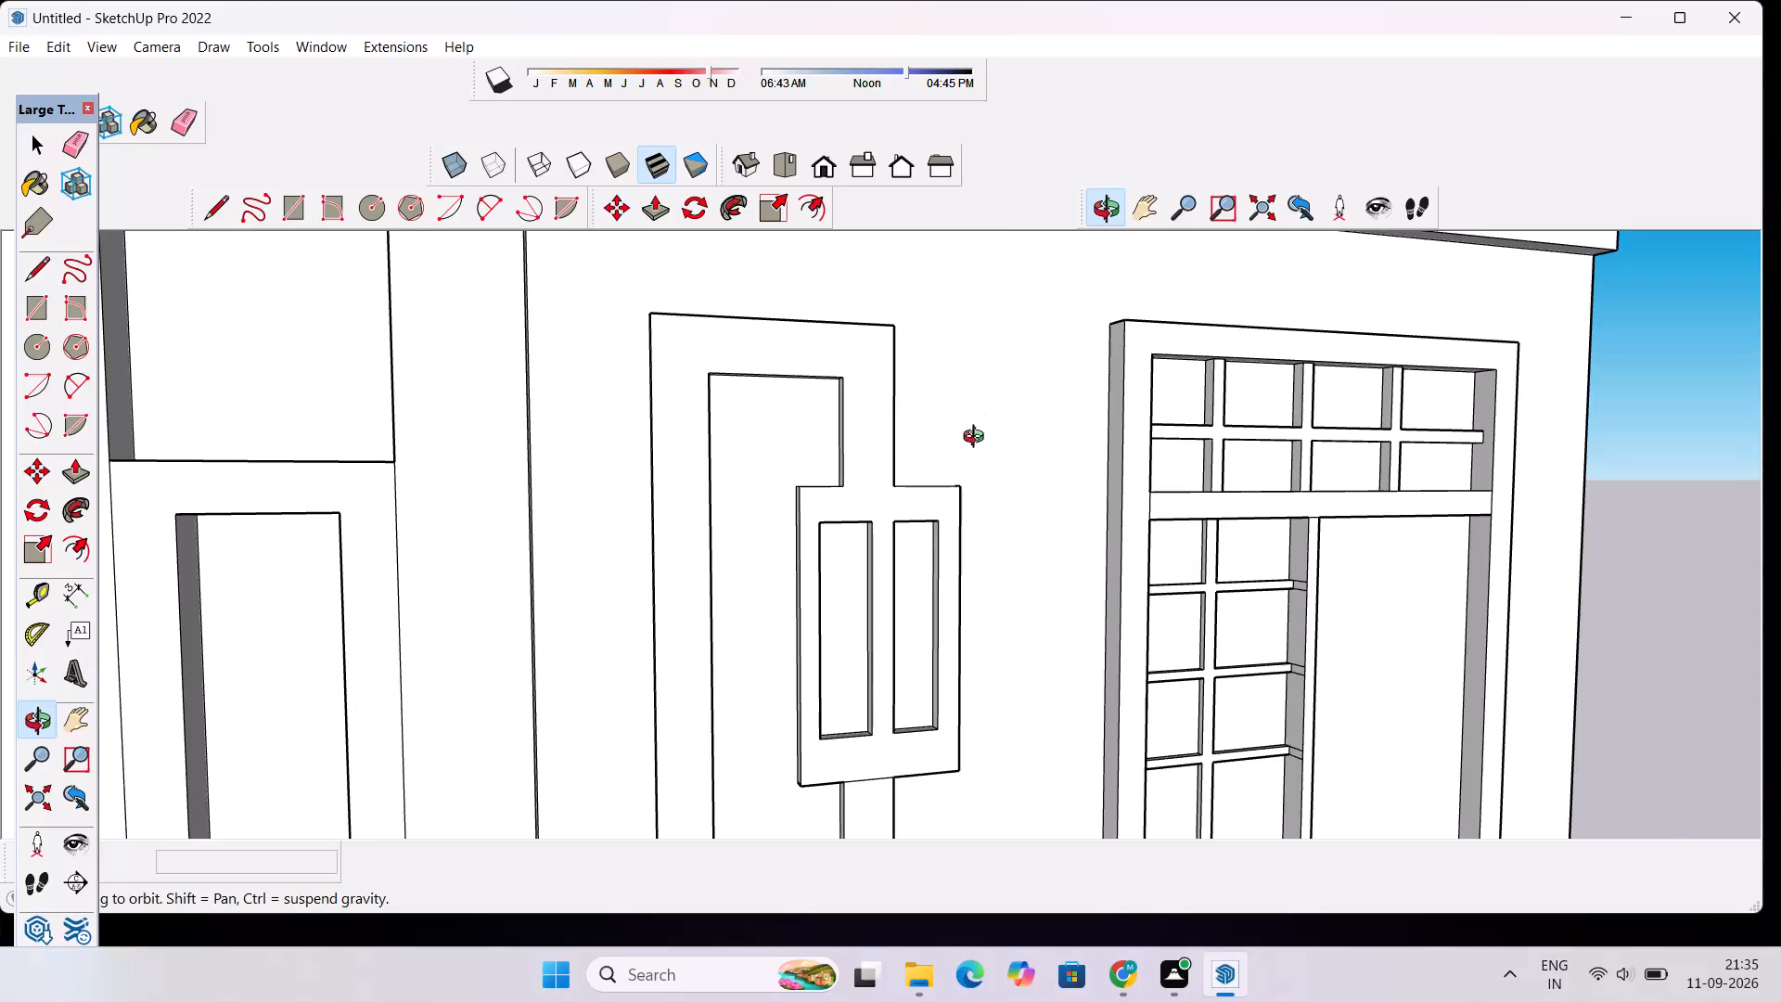
scroll(942, 507, "down", 4)
left_click_drag(992, 566, 841, 555)
scroll(898, 623, "up", 4)
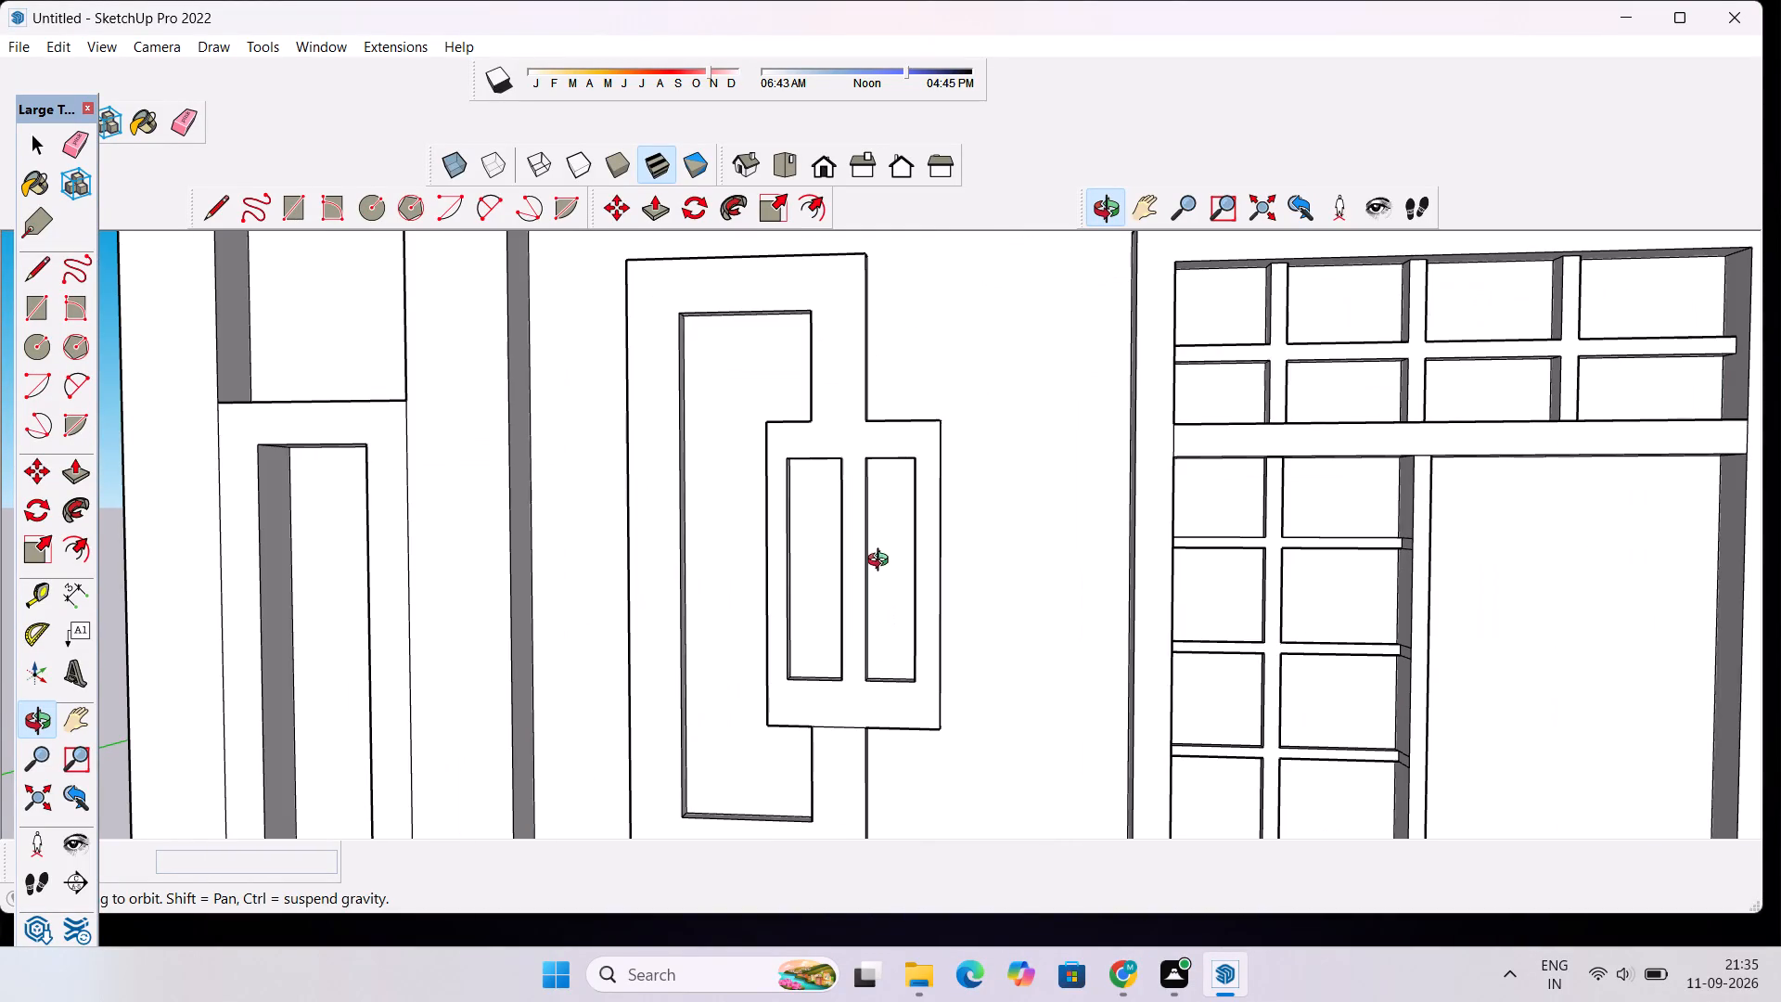
scroll(795, 445, "down", 7)
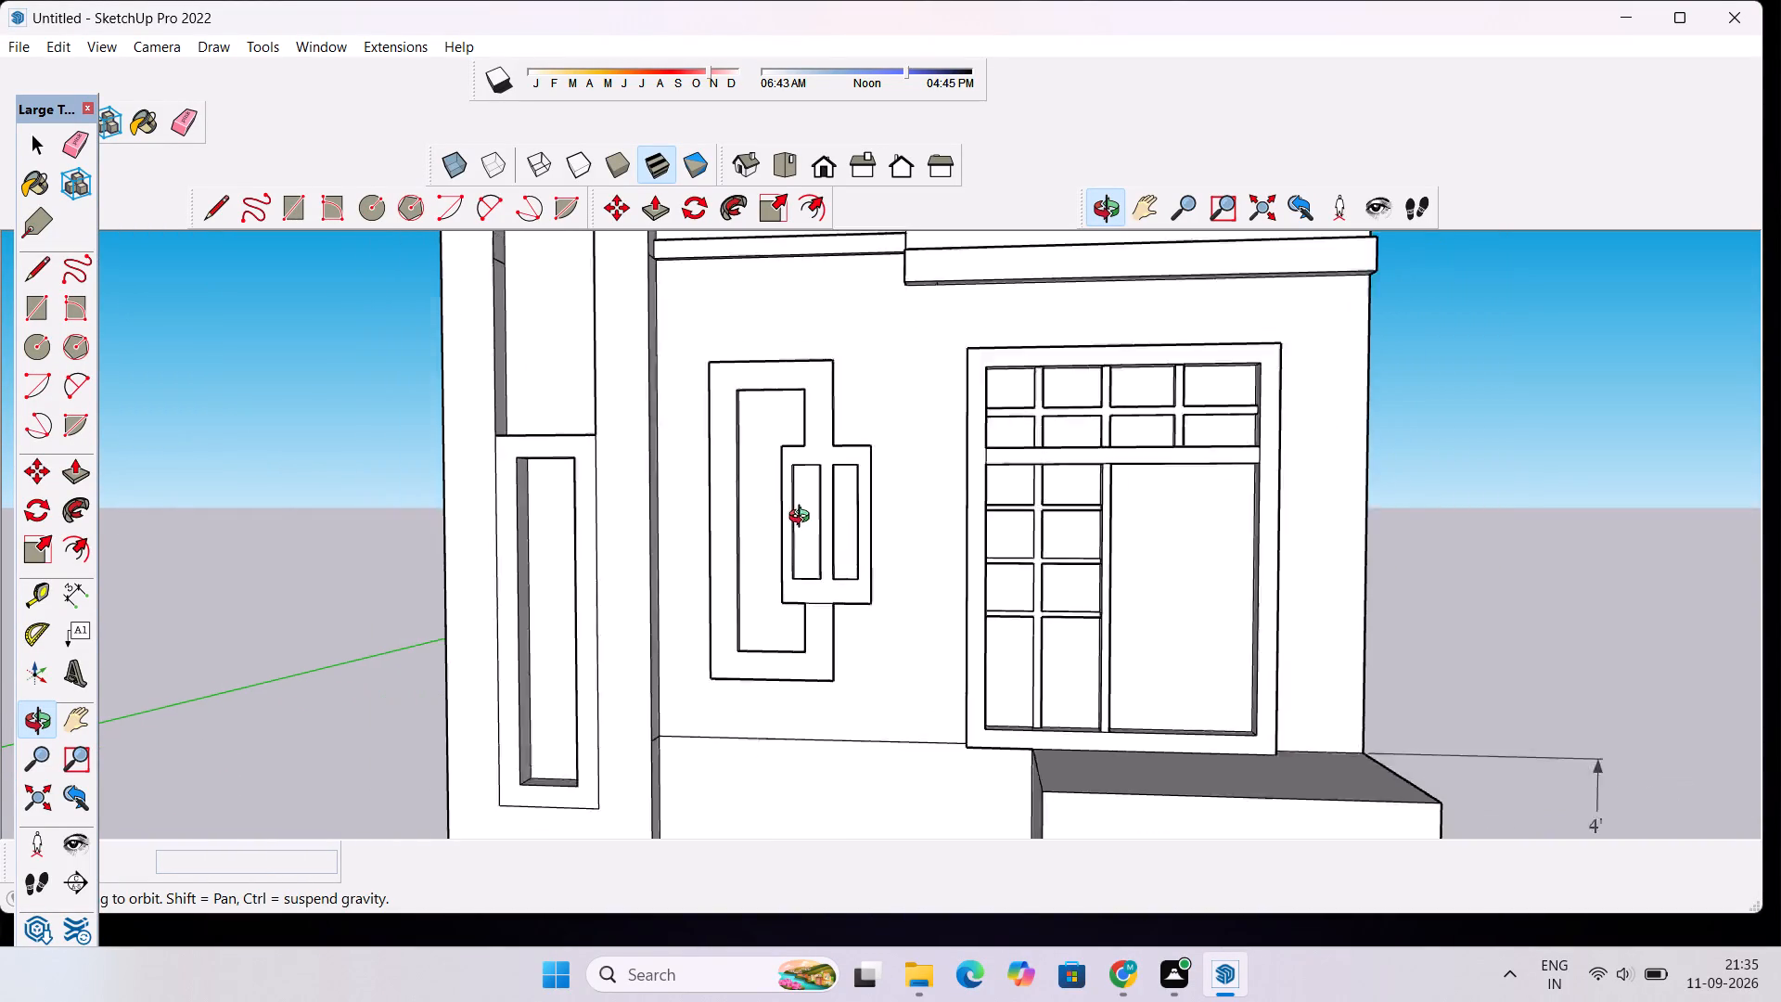
scroll(803, 519, "down", 2)
scroll(756, 532, "up", 3)
left_click_drag(756, 532, 912, 610)
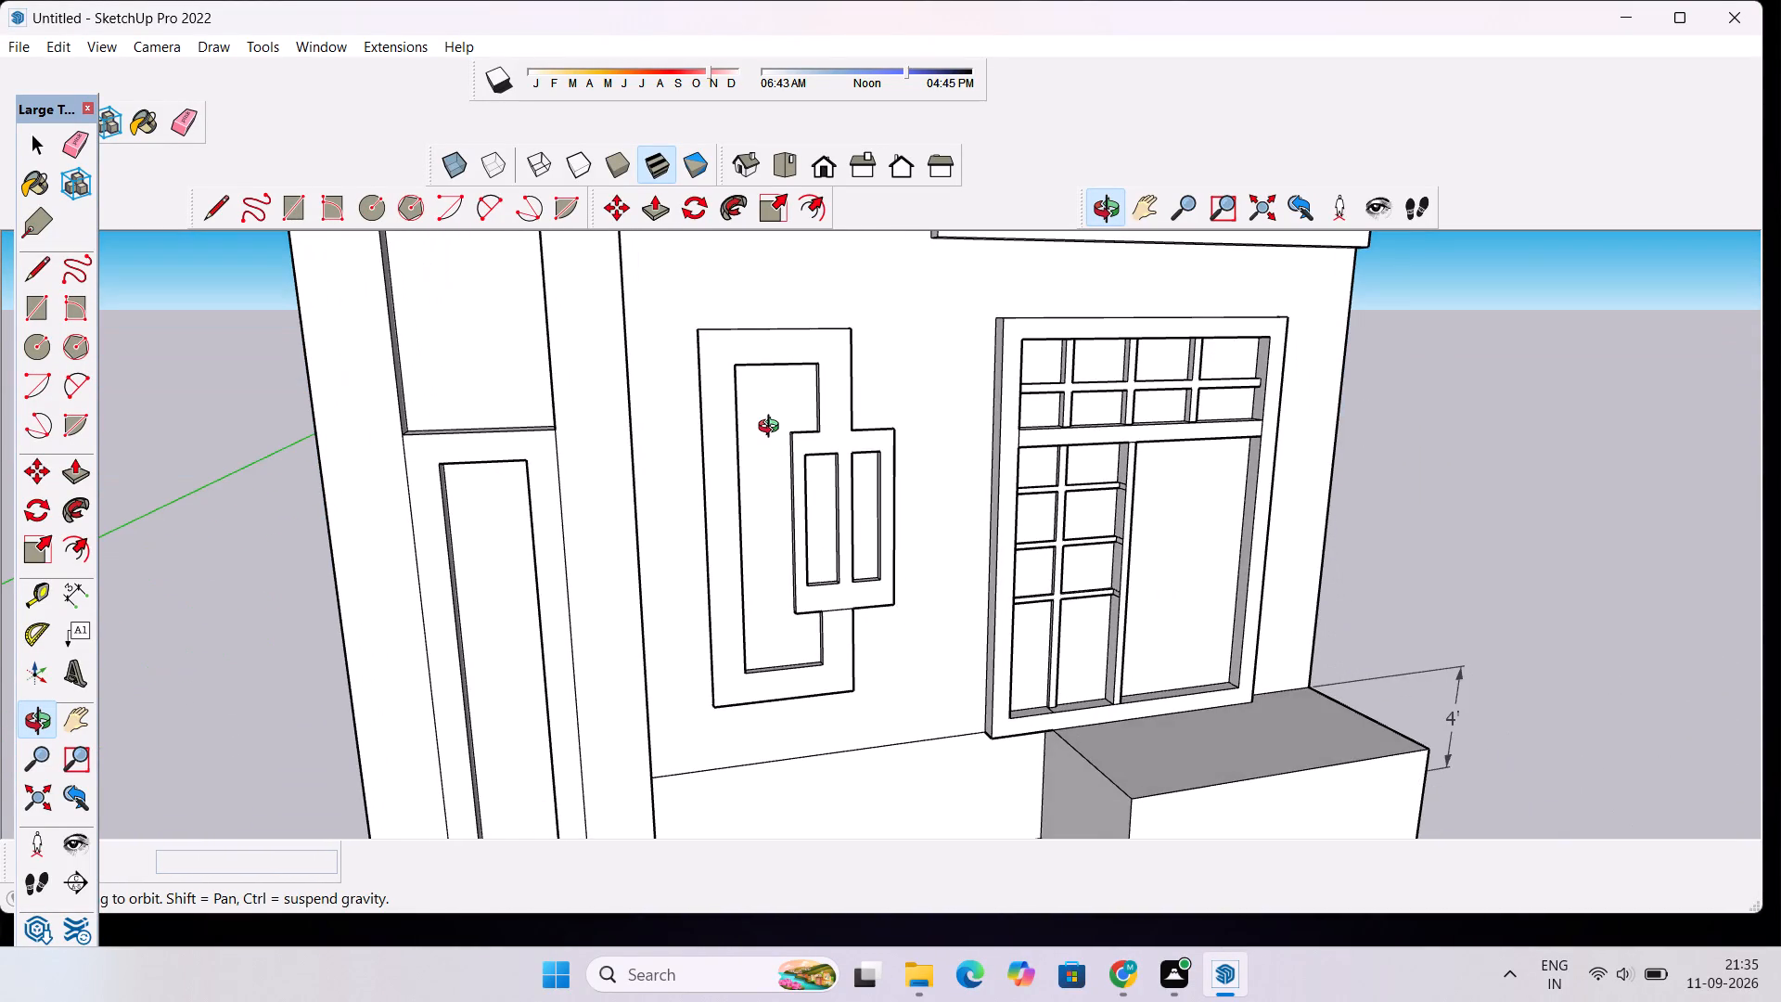
scroll(773, 429, "up", 3)
left_click_drag(778, 442, 855, 457)
scroll(922, 439, "up", 4)
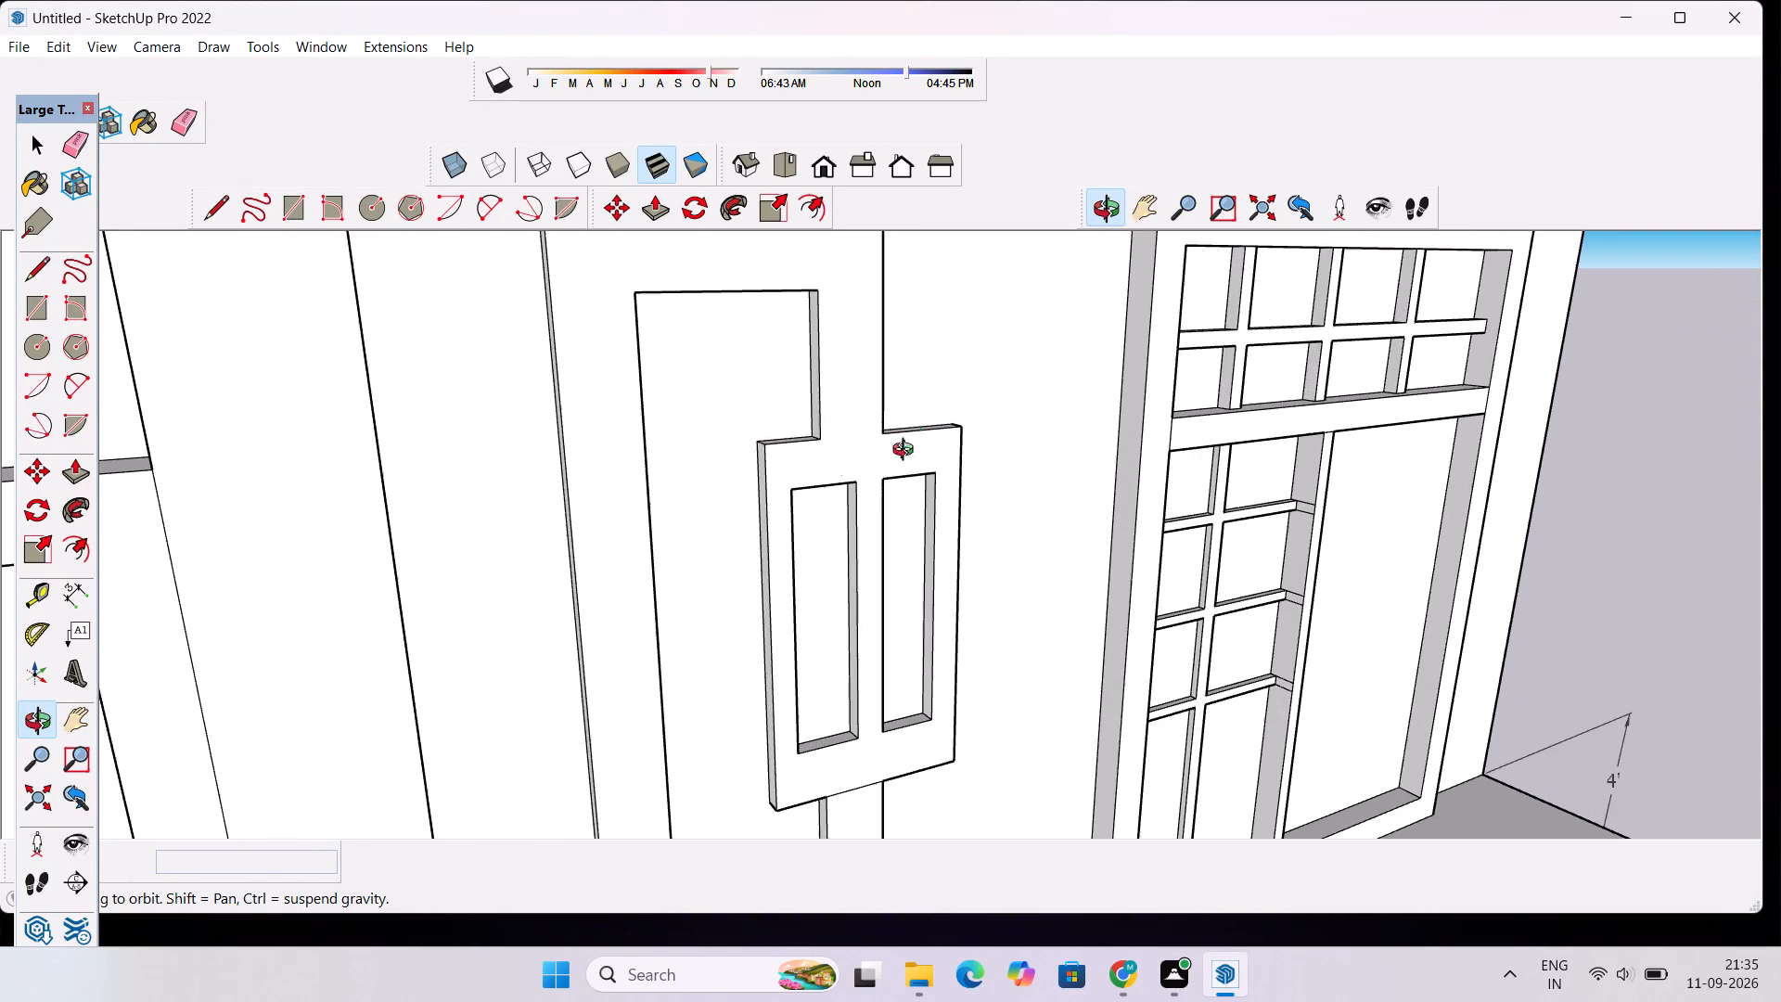
left_click_drag(798, 469, 831, 462)
left_click_drag(824, 469, 864, 469)
scroll(883, 411, "up", 3)
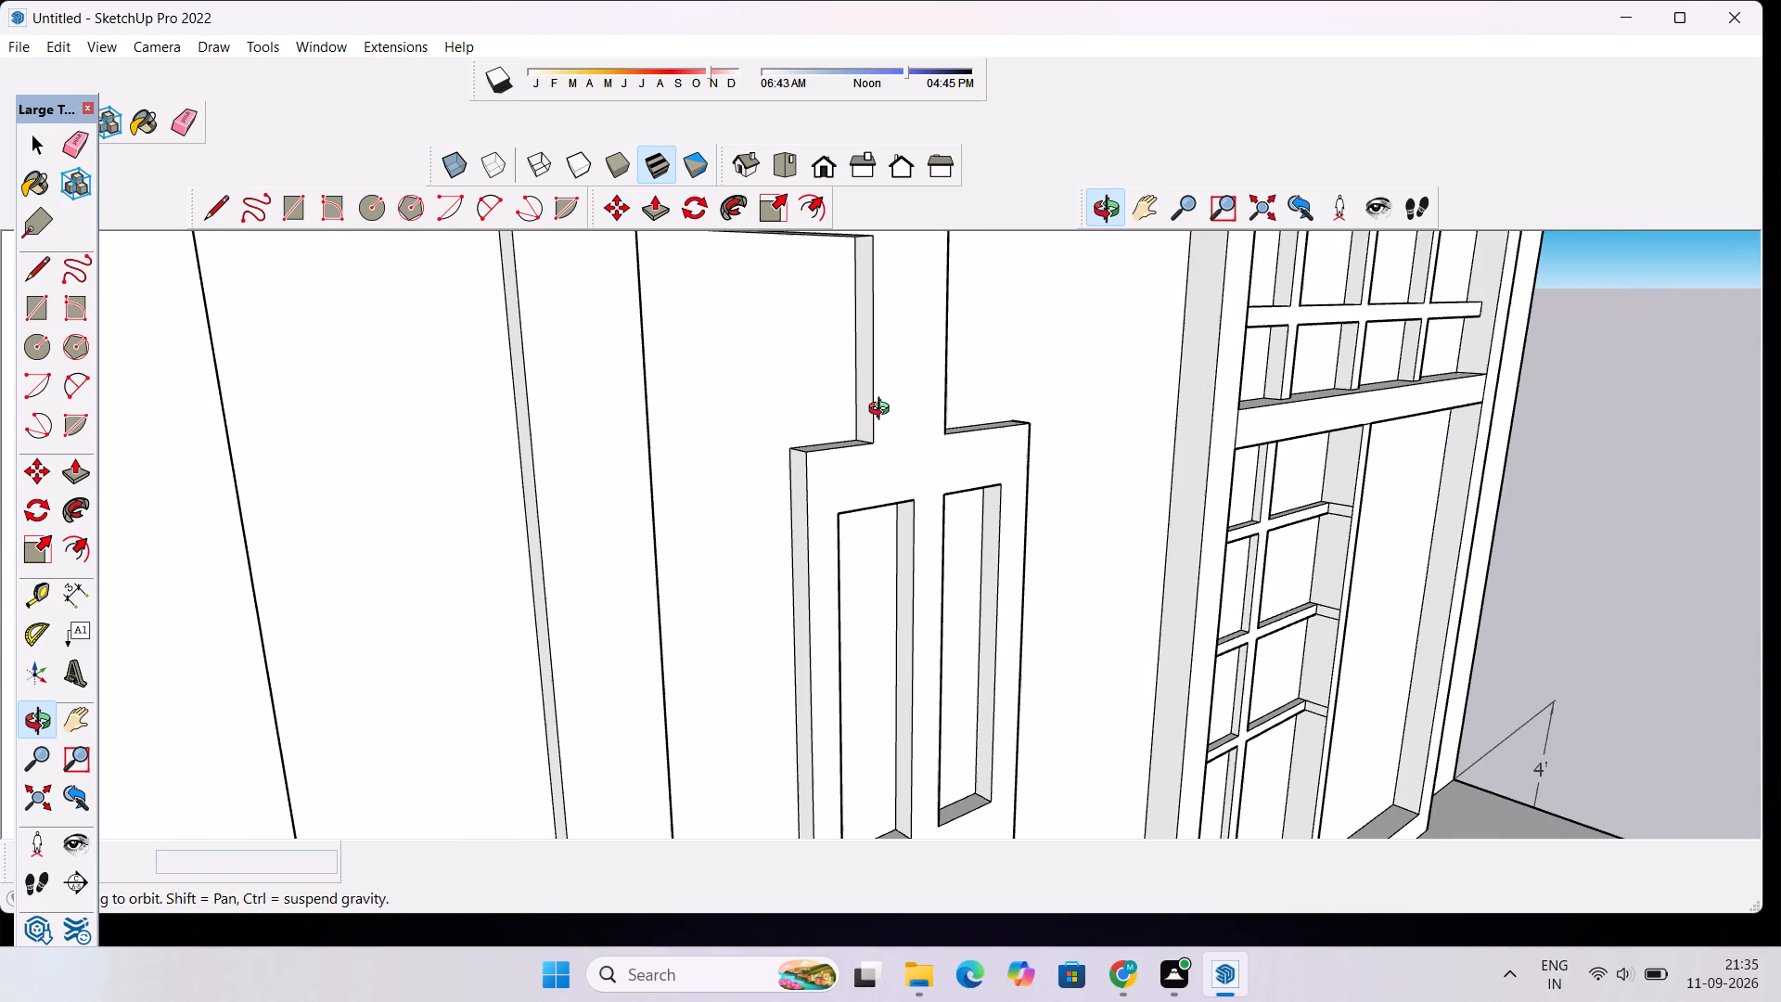
key("space")
left_click(862, 352)
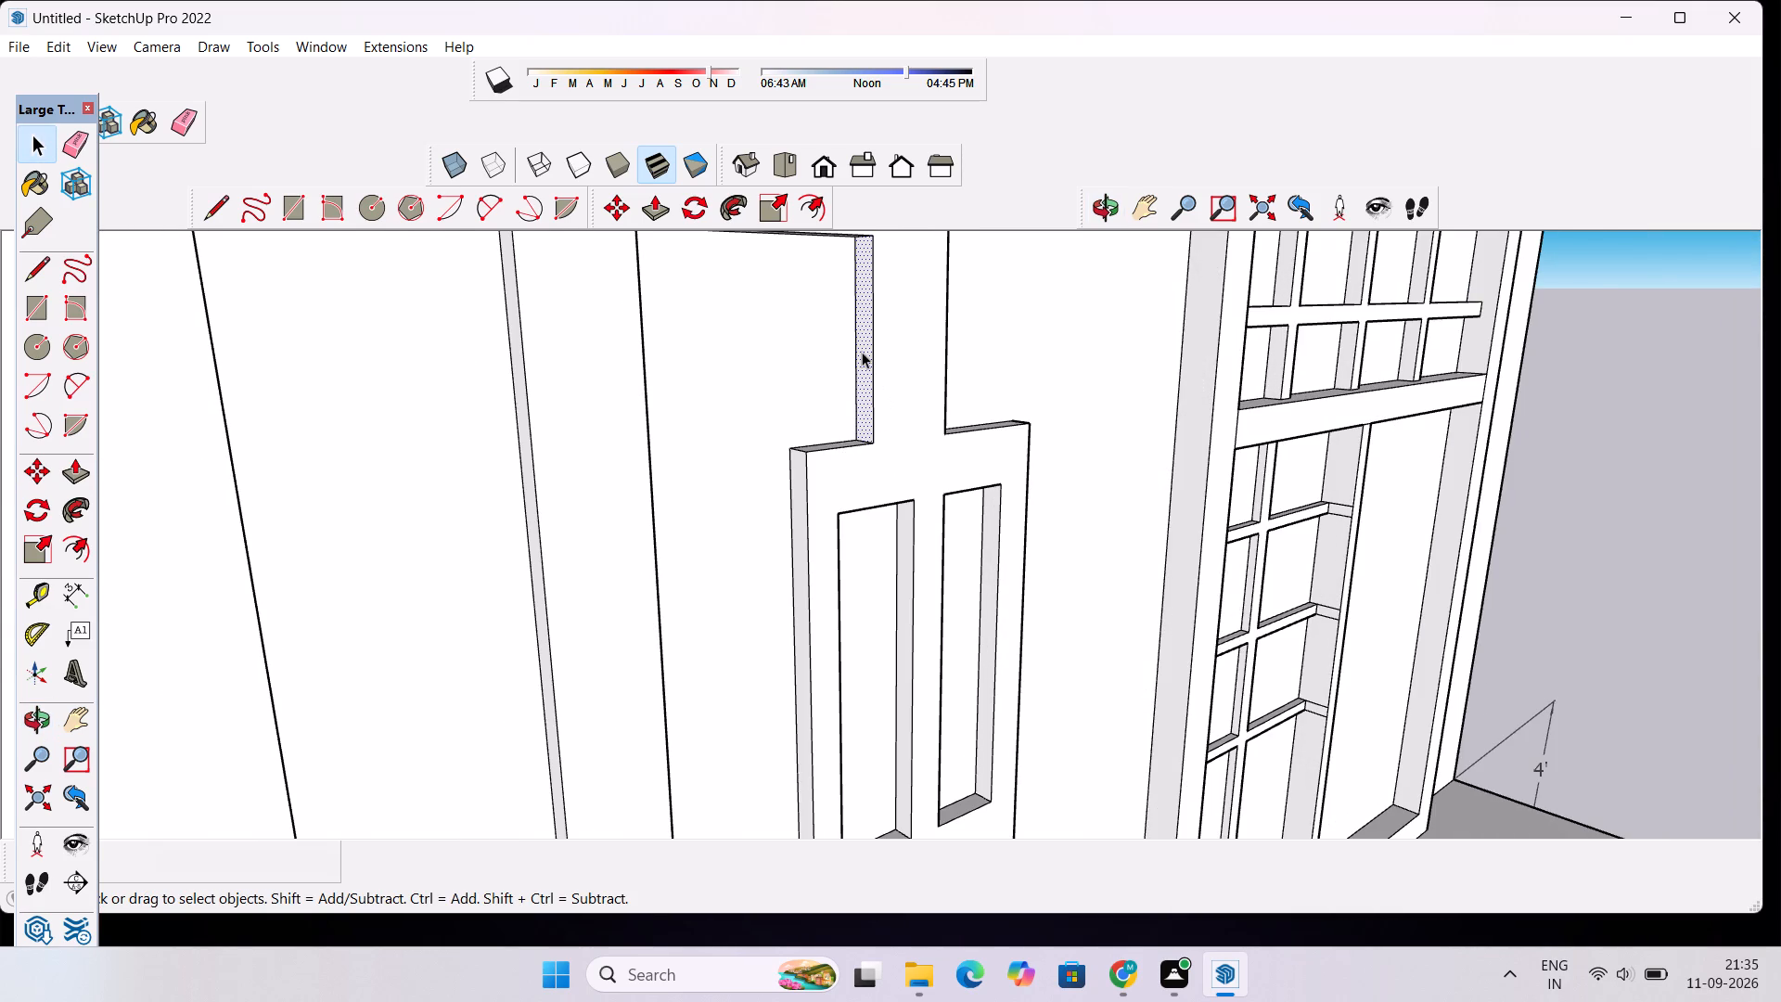
key("p")
left_click(862, 352)
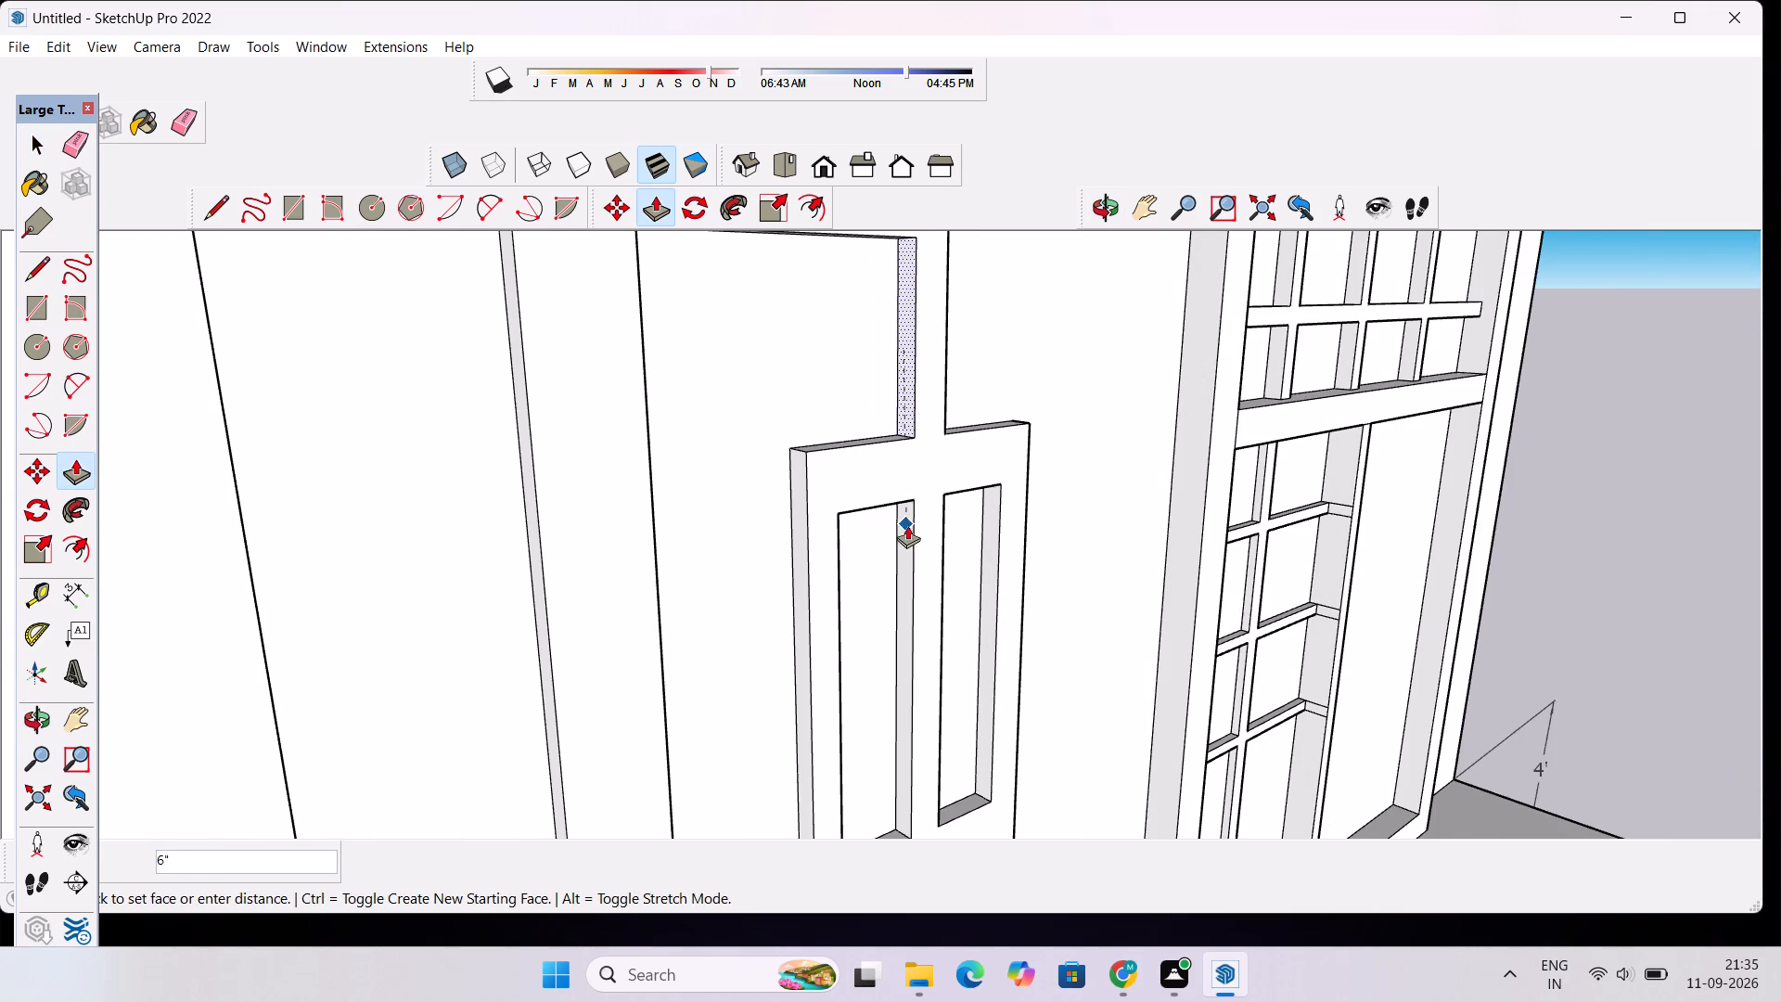
left_click(907, 525)
Push the tall frame's inner side face below the smaller frame by 6", aligning it with the widened opening's edge.
scroll(865, 353, "down", 4)
scroll(895, 565, "down", 5)
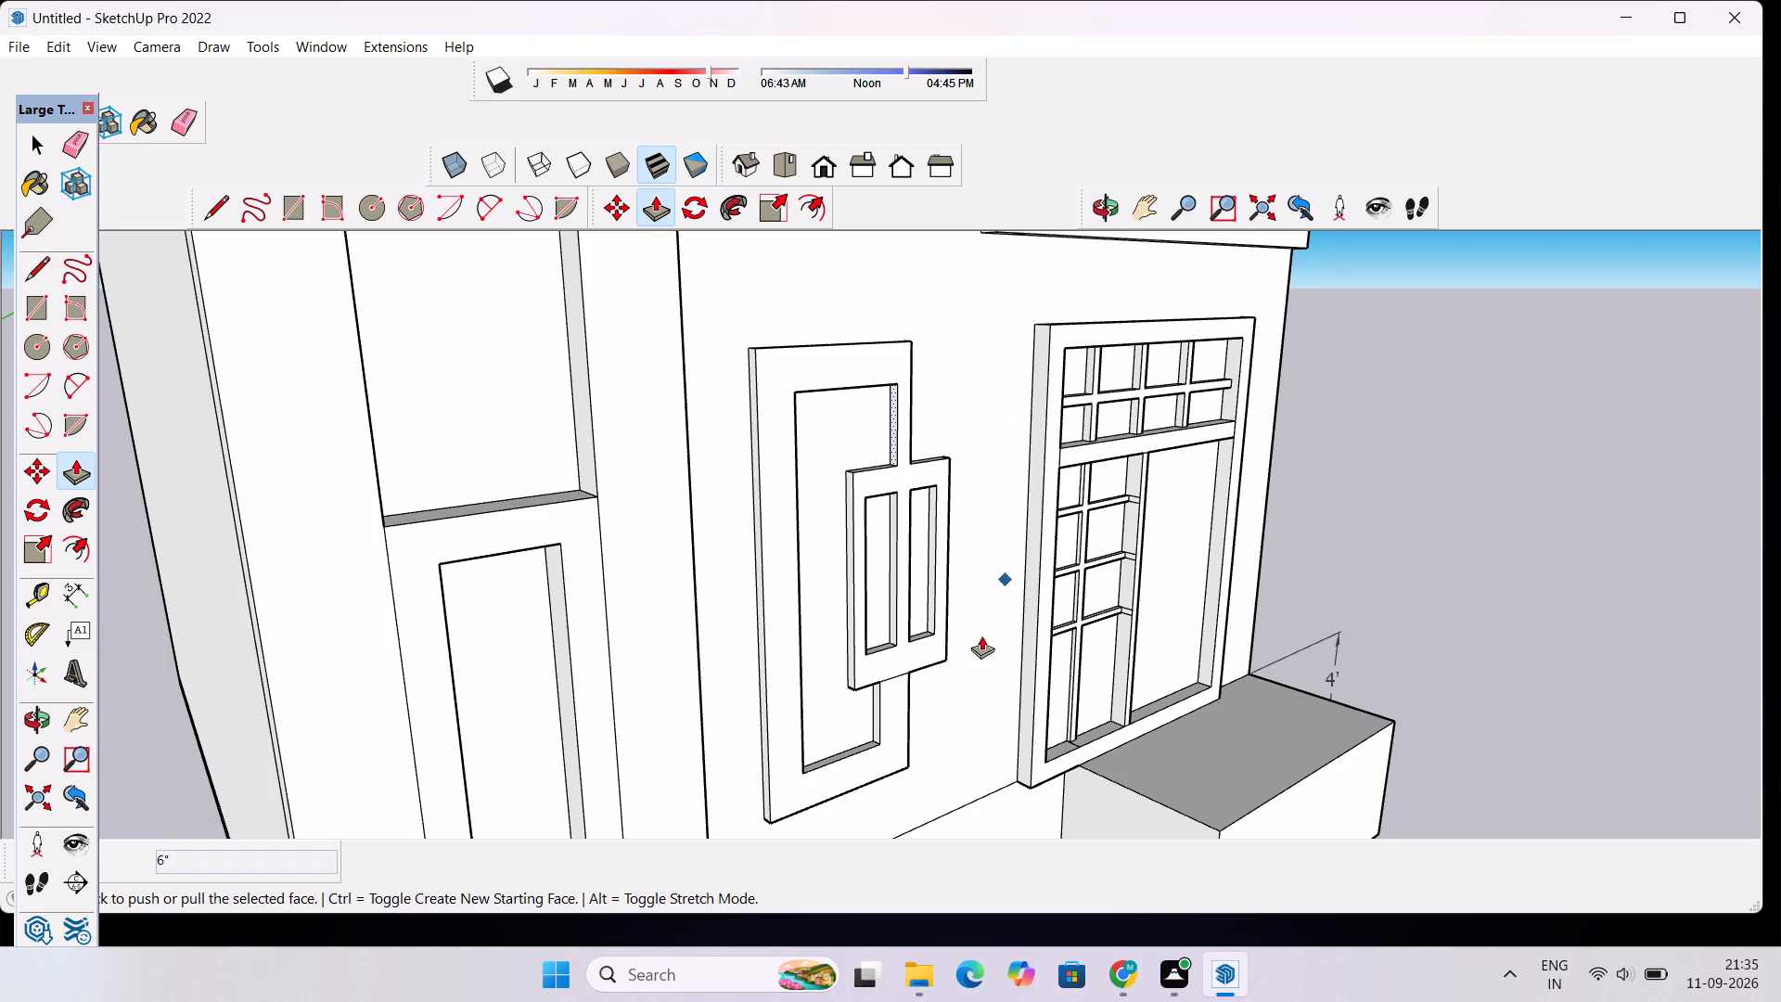
scroll(903, 739, "up", 4)
key("space")
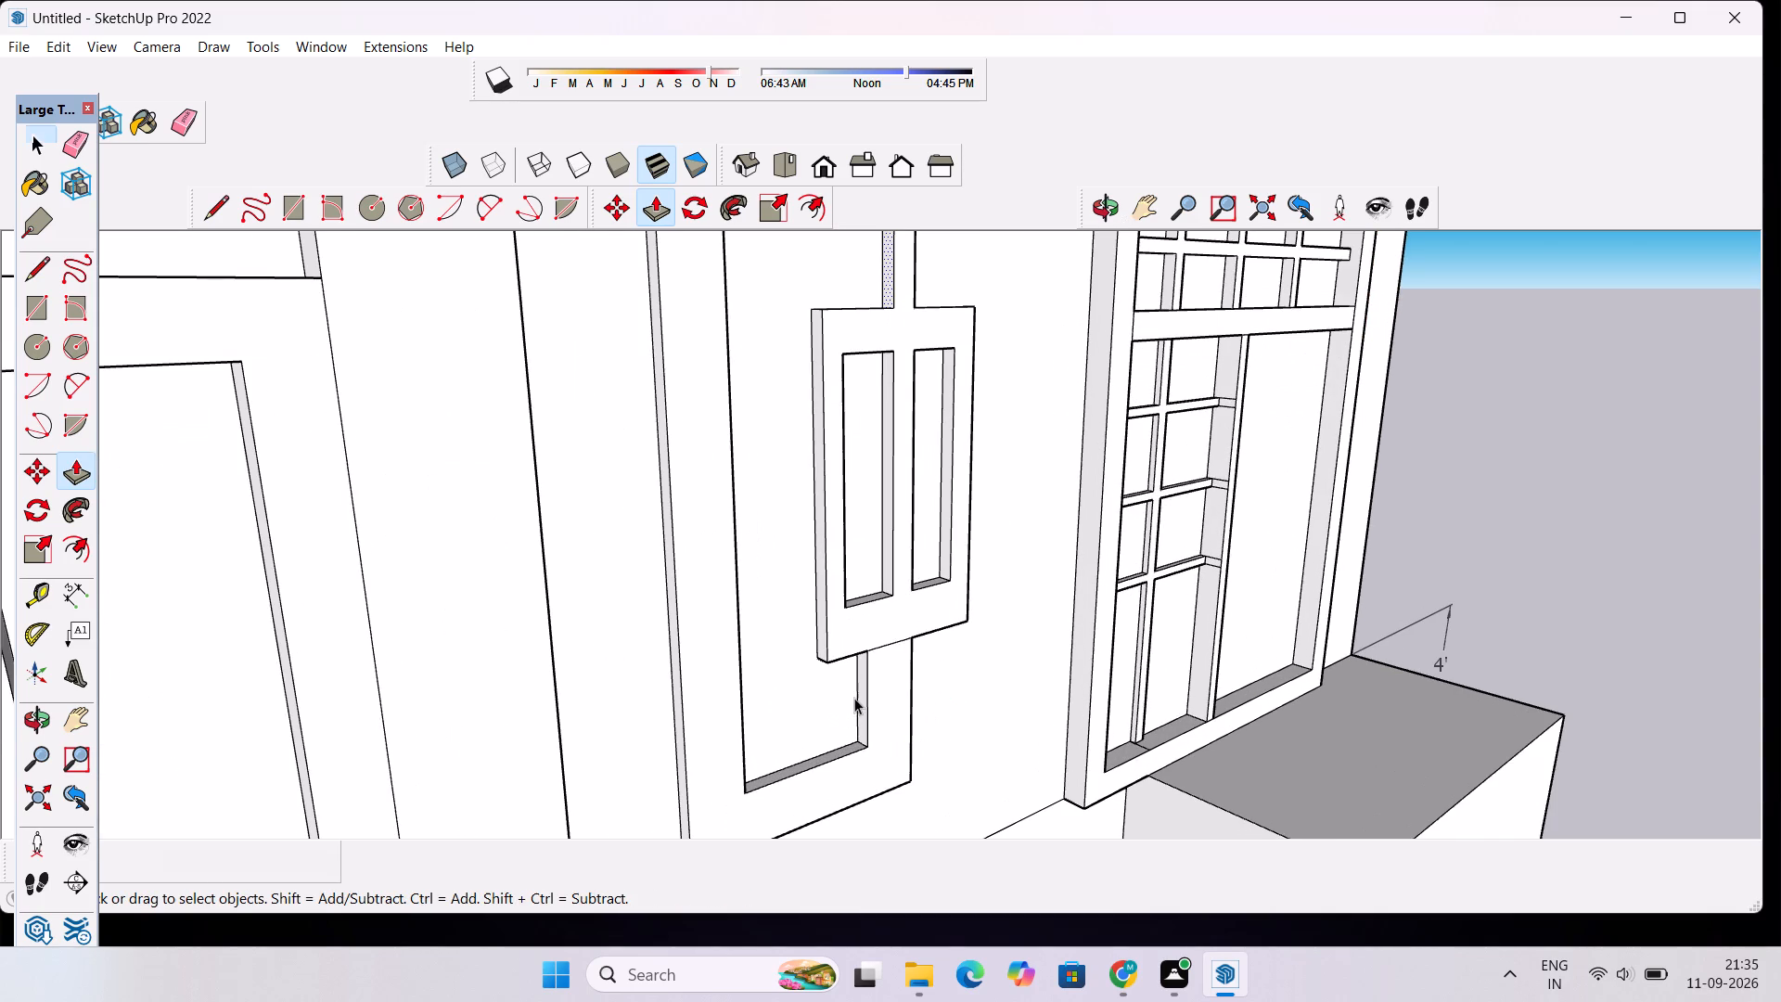
left_click(862, 688)
scroll(862, 688, "up", 3)
key("p")
left_click(862, 688)
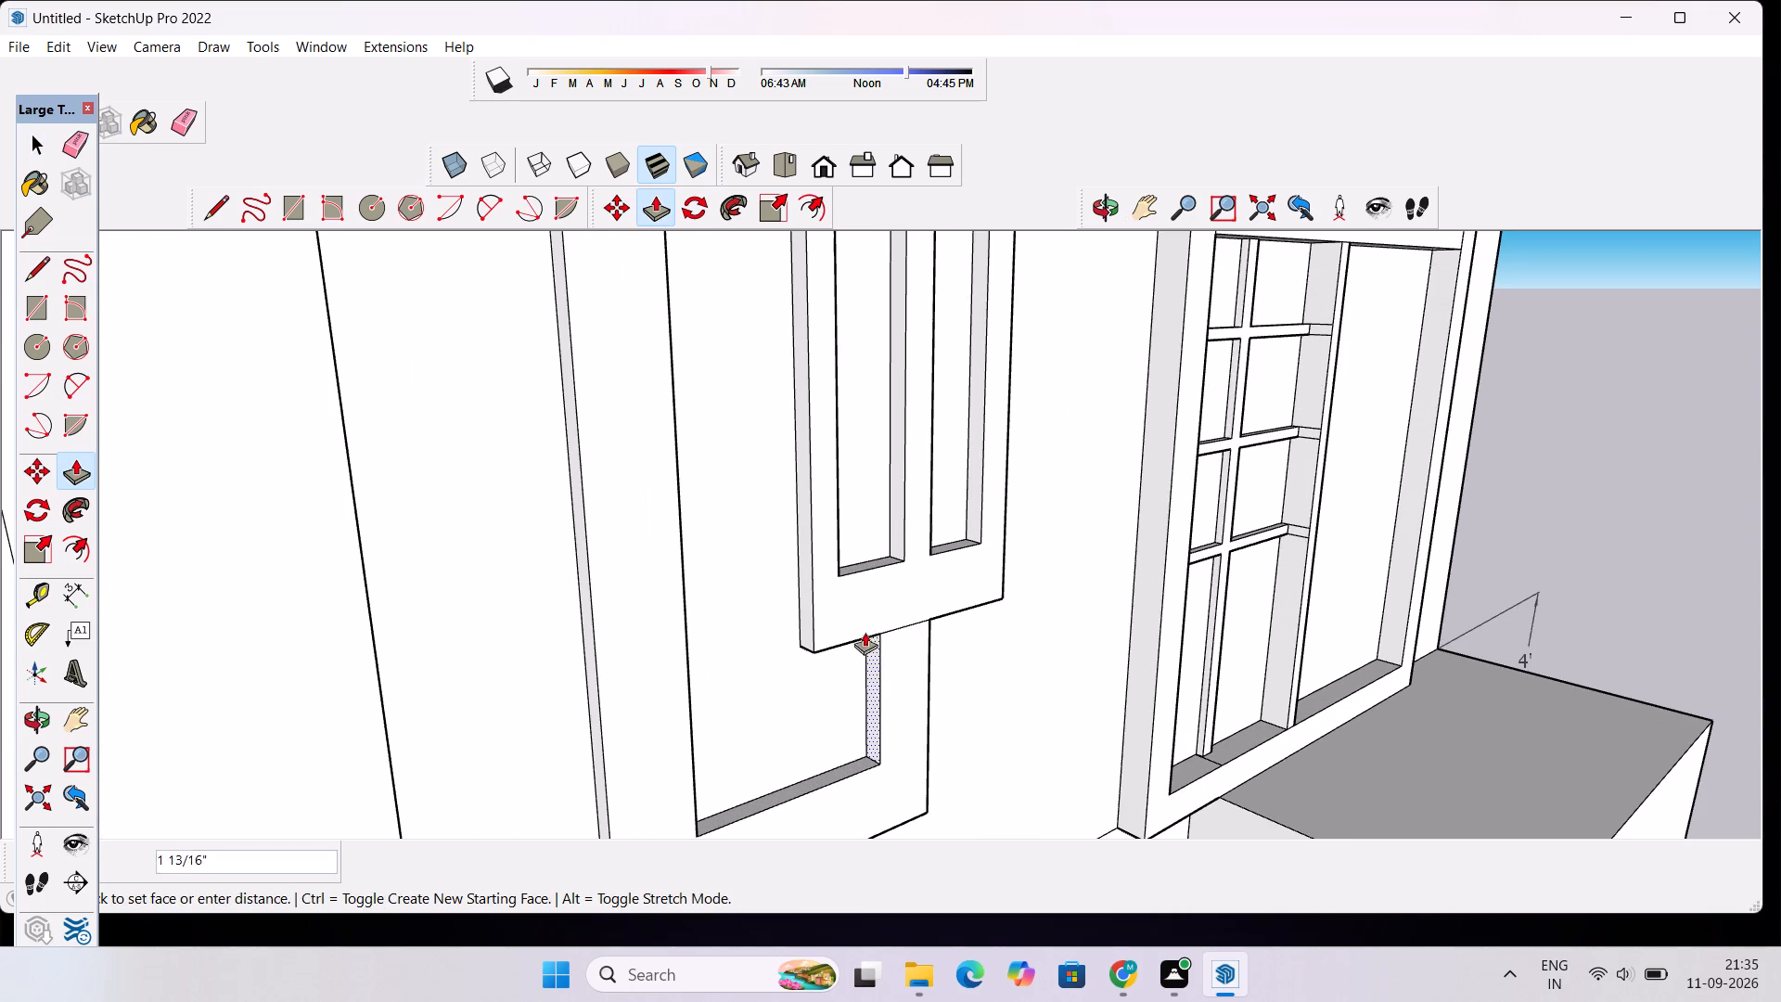
left_click(898, 520)
Examine the thinned bars and openings of the interlocking wall frame from the front and the side.
scroll(898, 520, "down", 8)
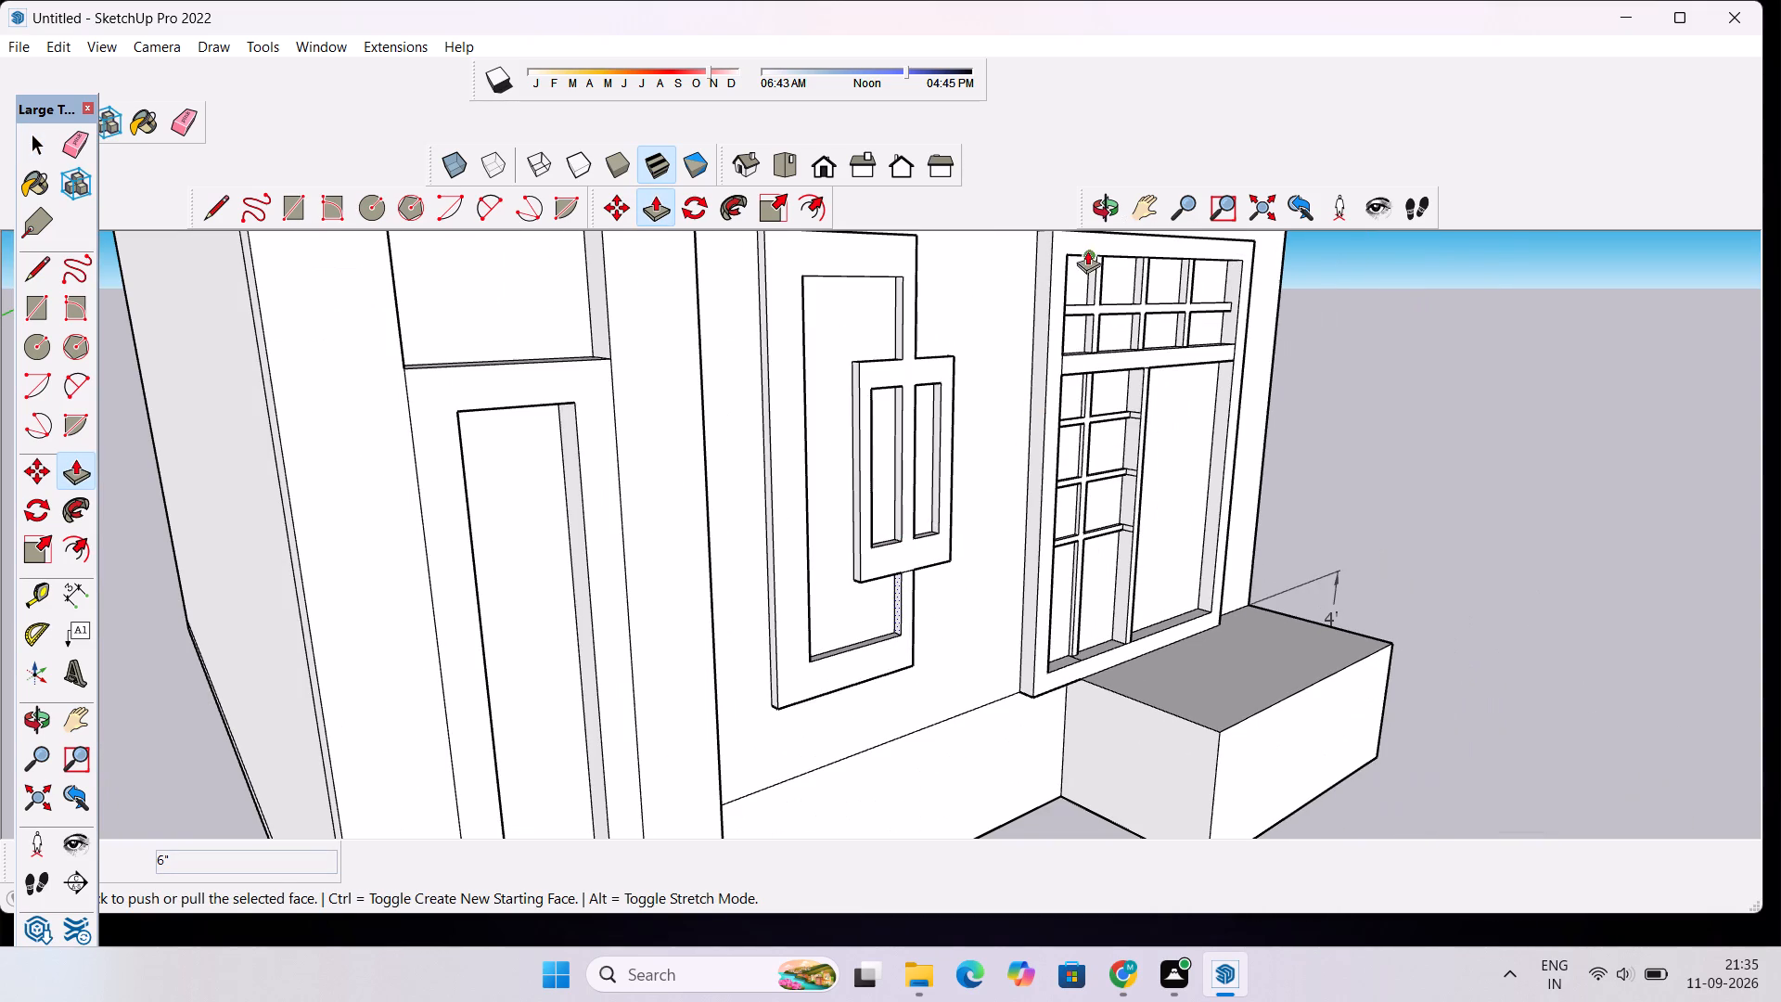
left_click(1099, 213)
left_click_drag(1134, 468, 817, 443)
scroll(787, 465, "up", 3)
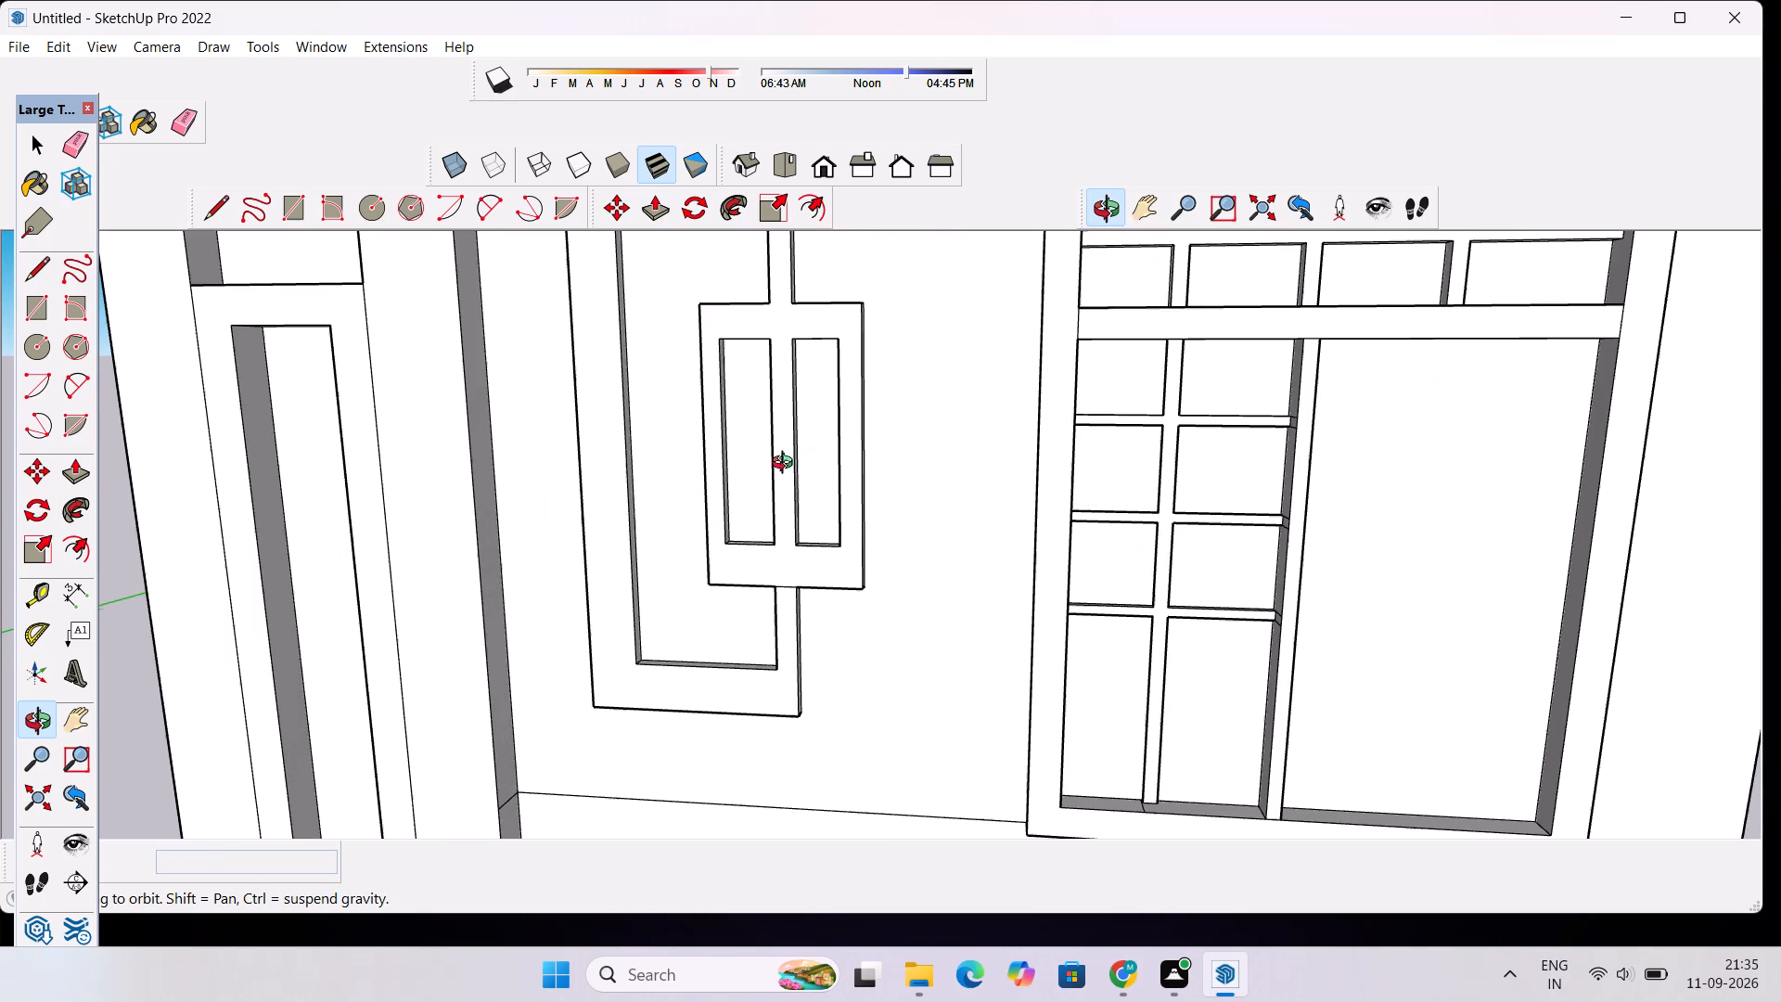
scroll(758, 505, "up", 1)
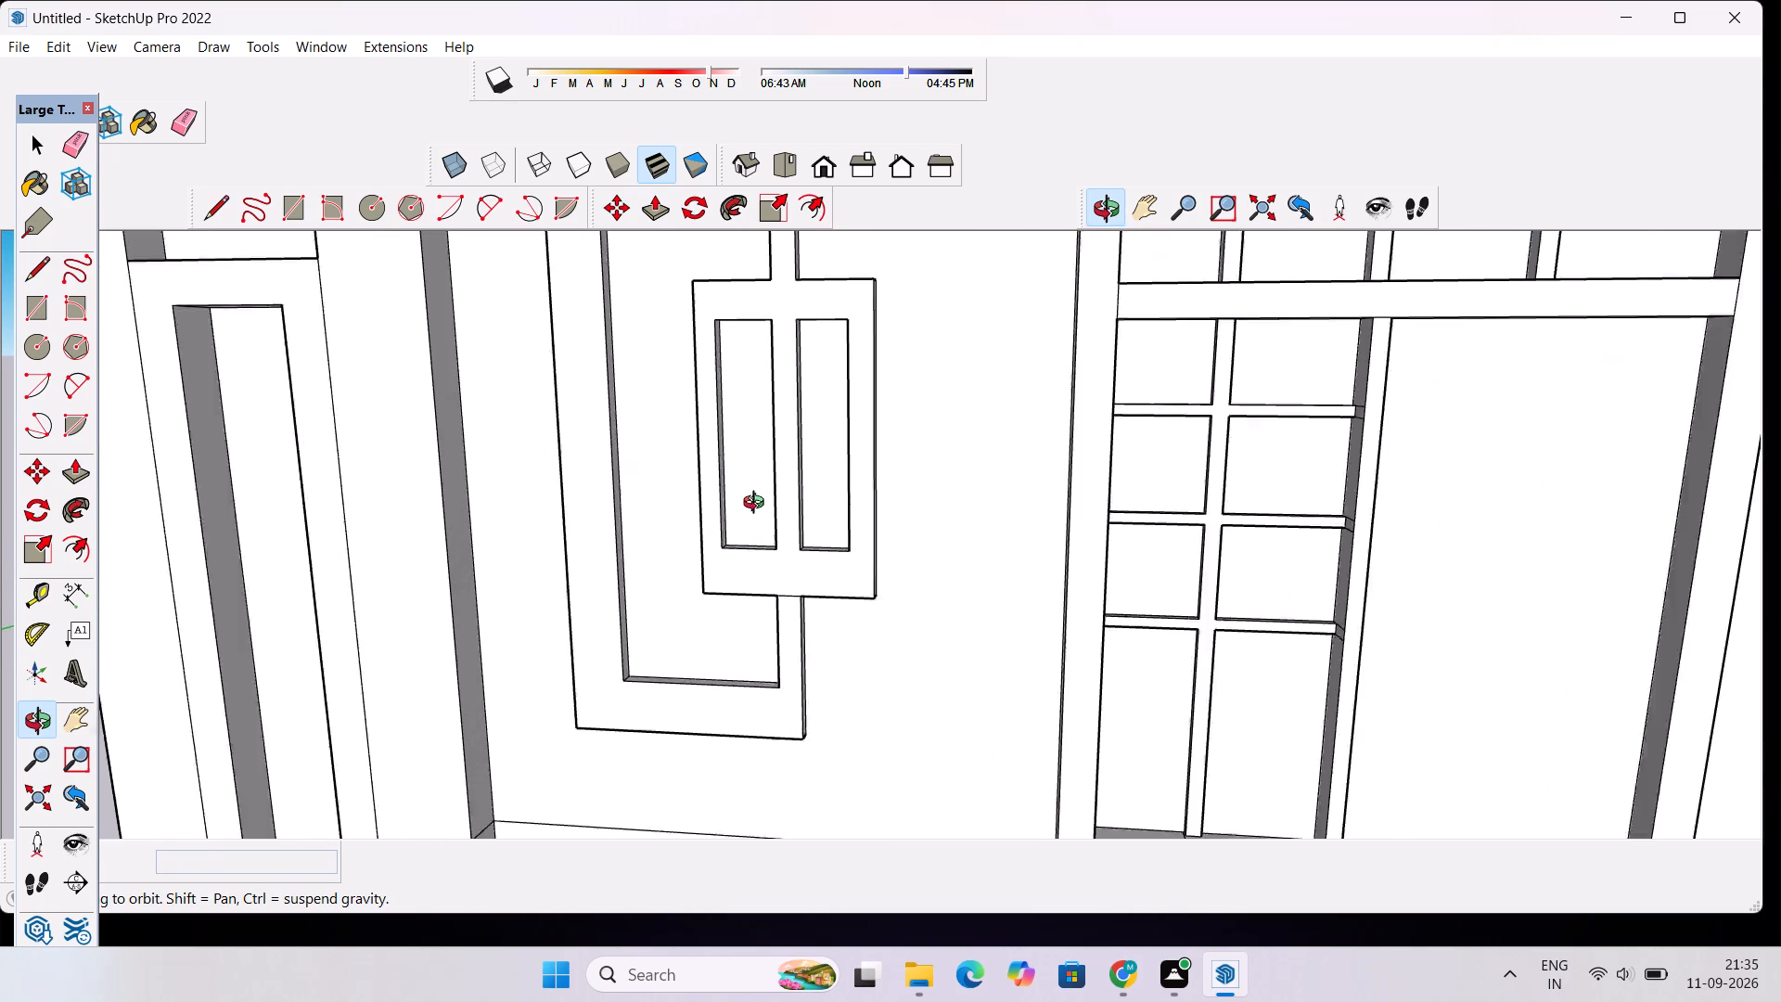
scroll(758, 505, "up", 2)
left_click_drag(714, 502, 1073, 538)
scroll(1047, 563, "down", 4)
scroll(827, 467, "up", 3)
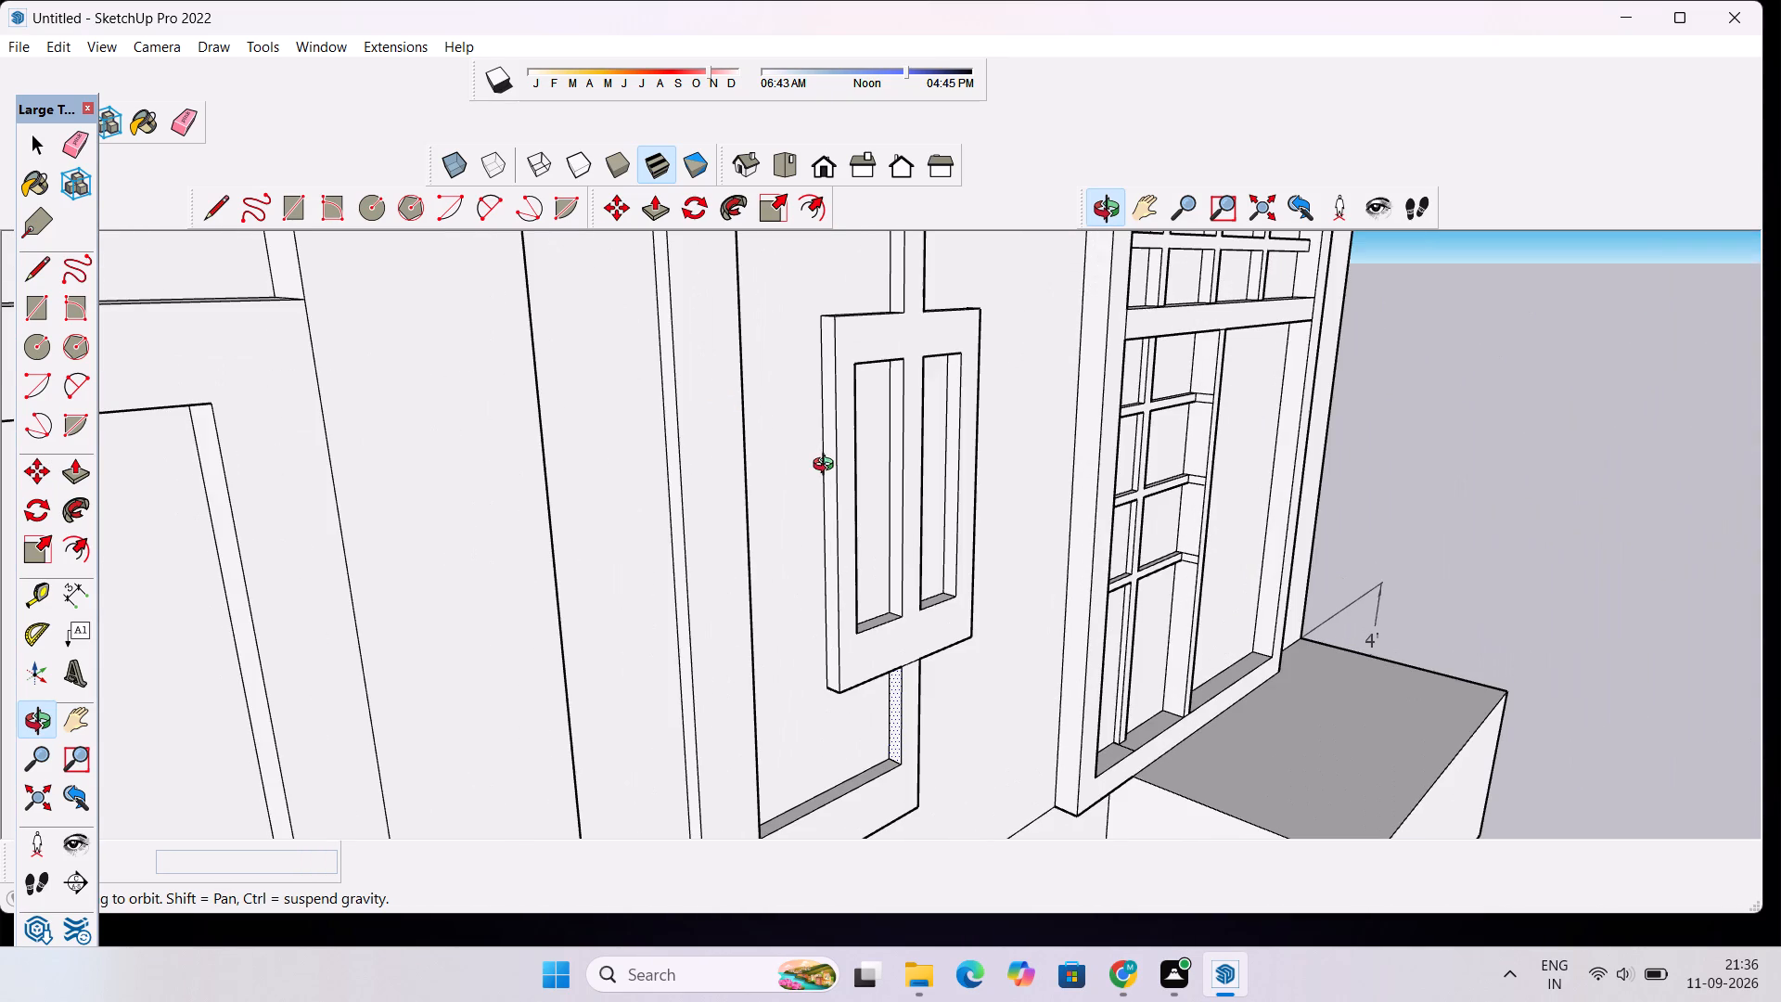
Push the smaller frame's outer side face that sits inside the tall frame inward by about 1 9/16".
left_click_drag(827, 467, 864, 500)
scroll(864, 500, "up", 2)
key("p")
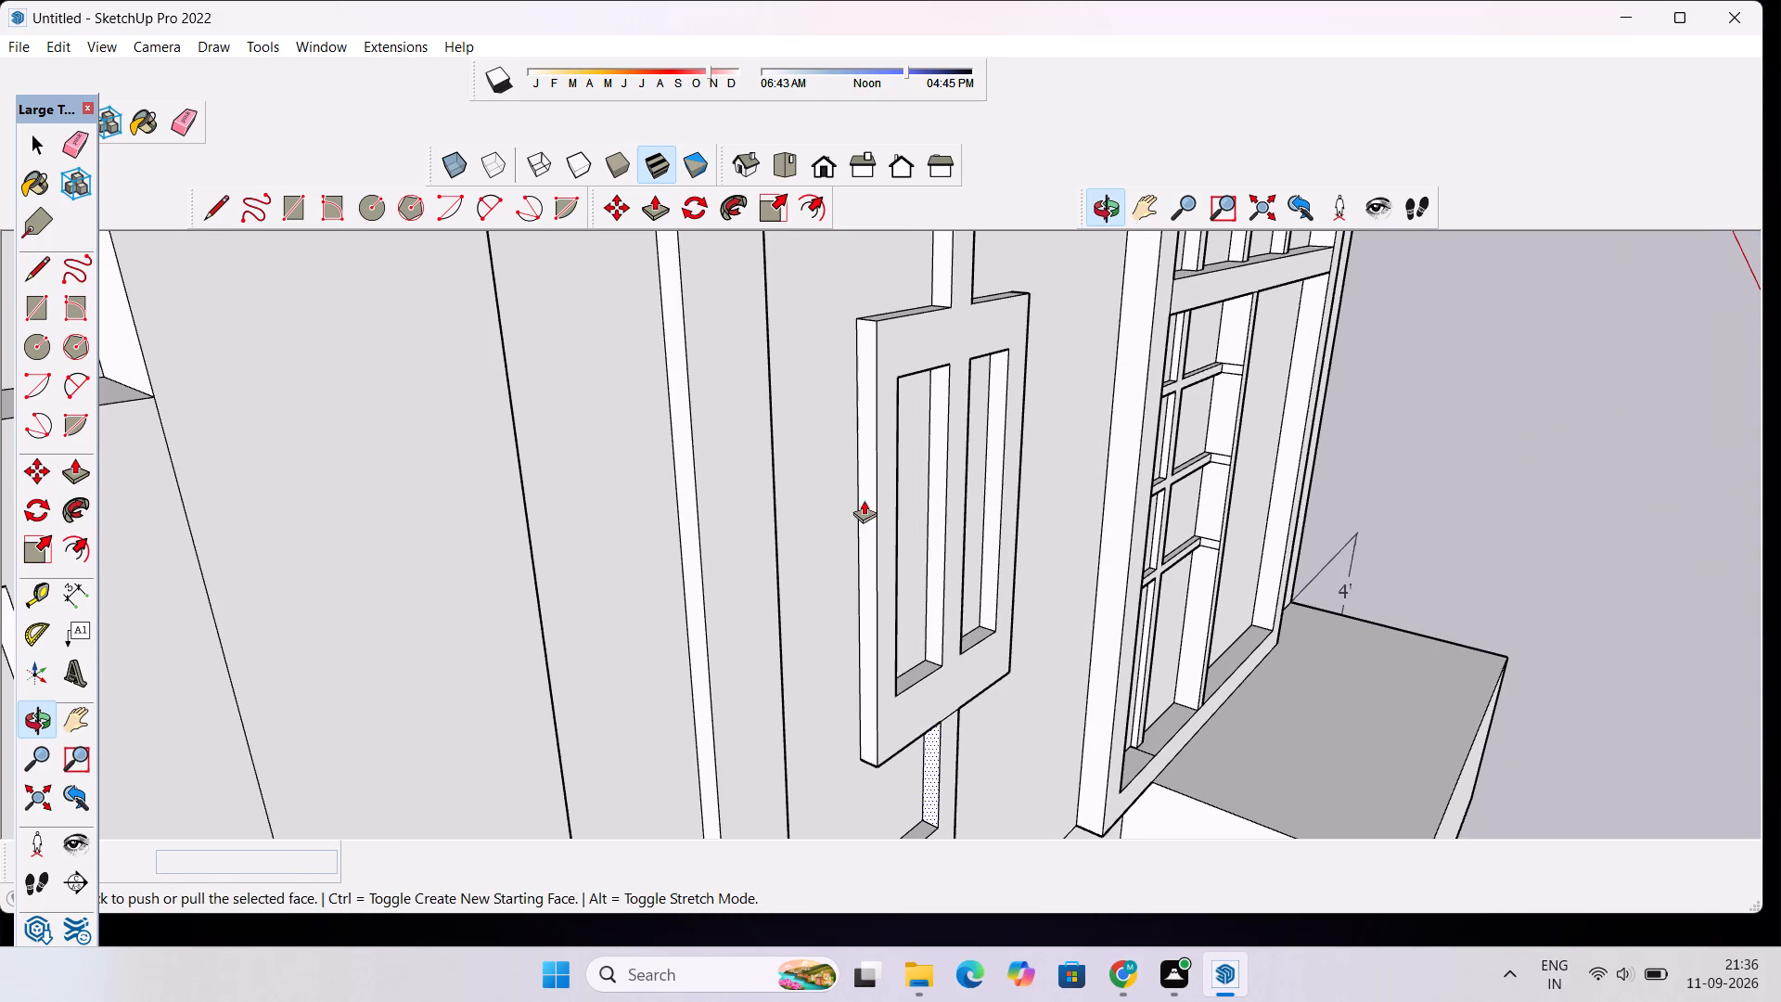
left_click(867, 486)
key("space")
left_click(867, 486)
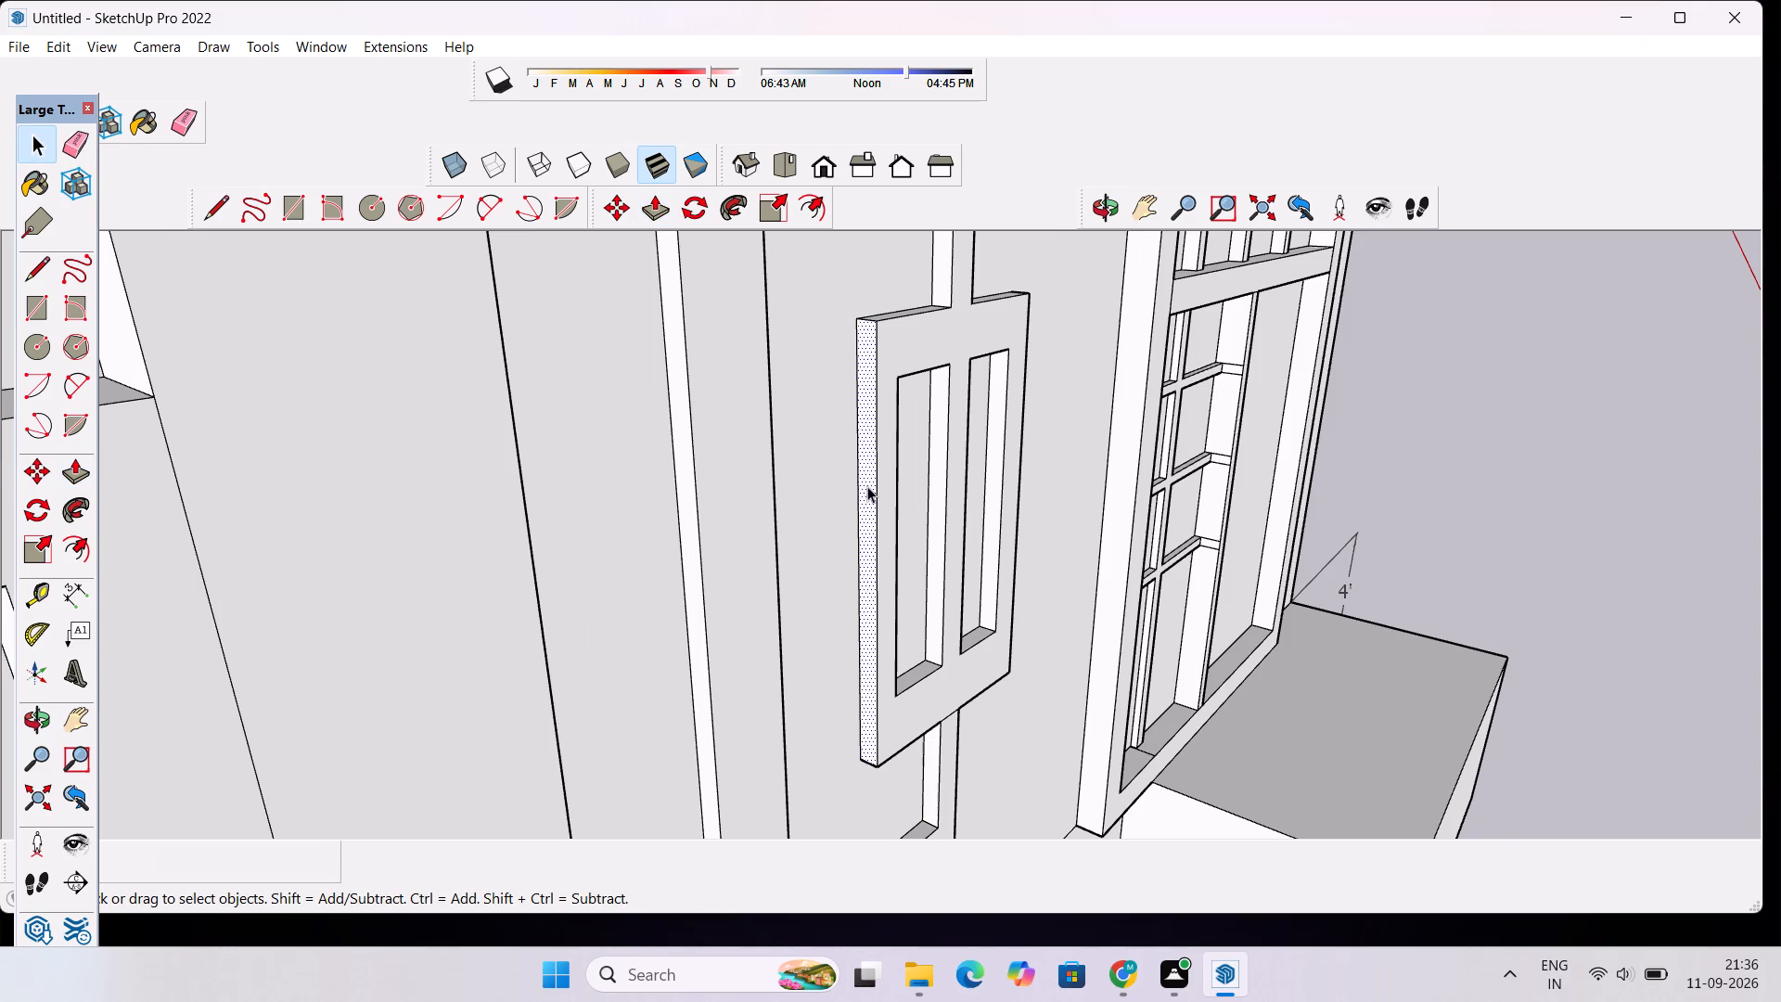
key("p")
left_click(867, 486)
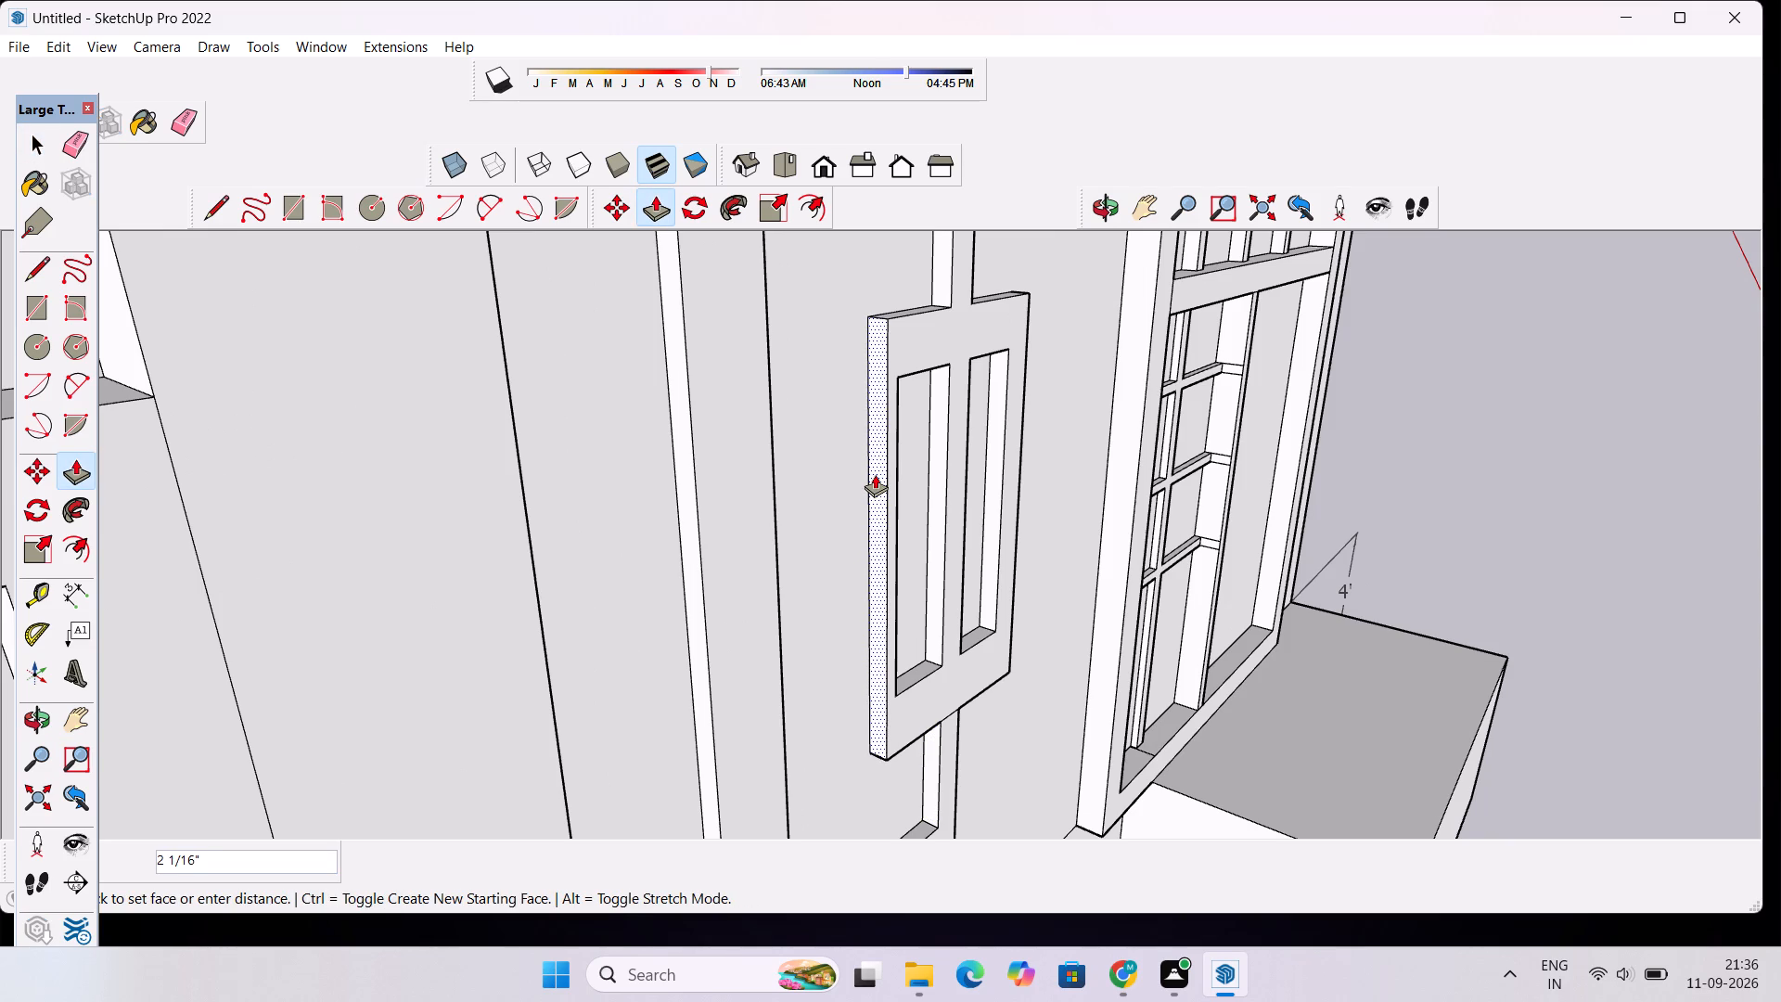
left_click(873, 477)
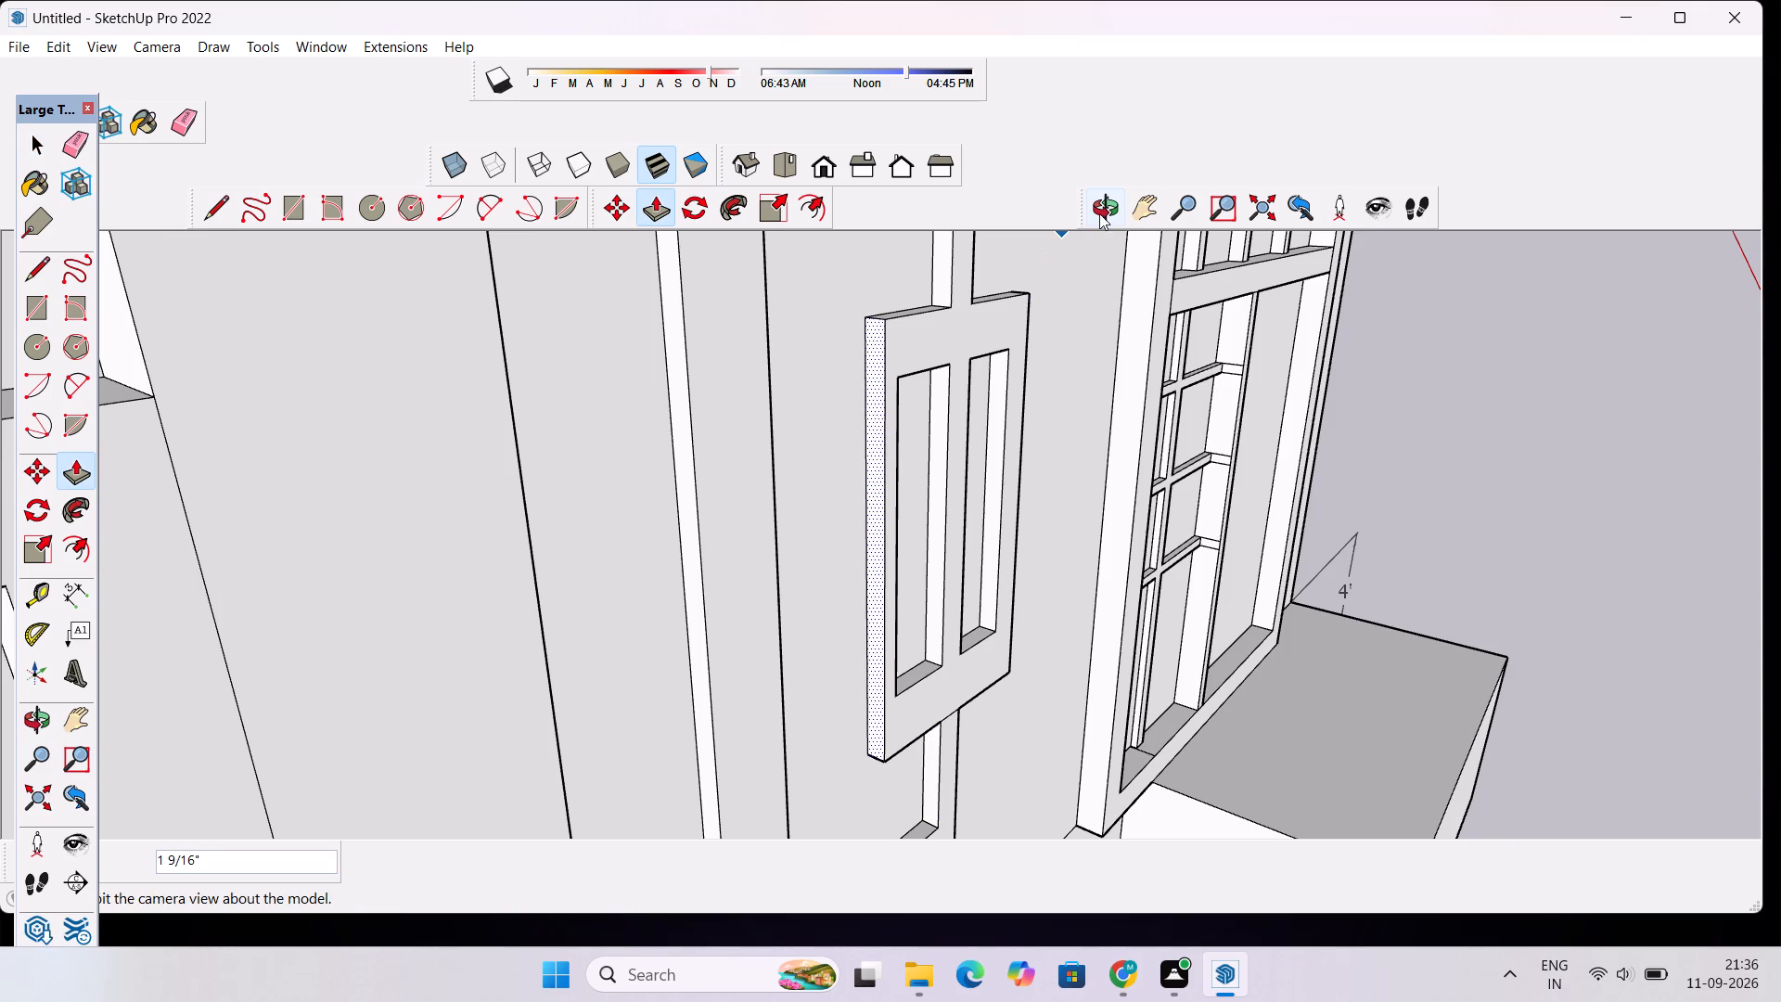
Examine the interlocking wall frames from the front, from the side and alongside the barred window frame.
left_click(1101, 213)
left_click_drag(1185, 423, 982, 380)
left_click_drag(897, 545, 764, 522)
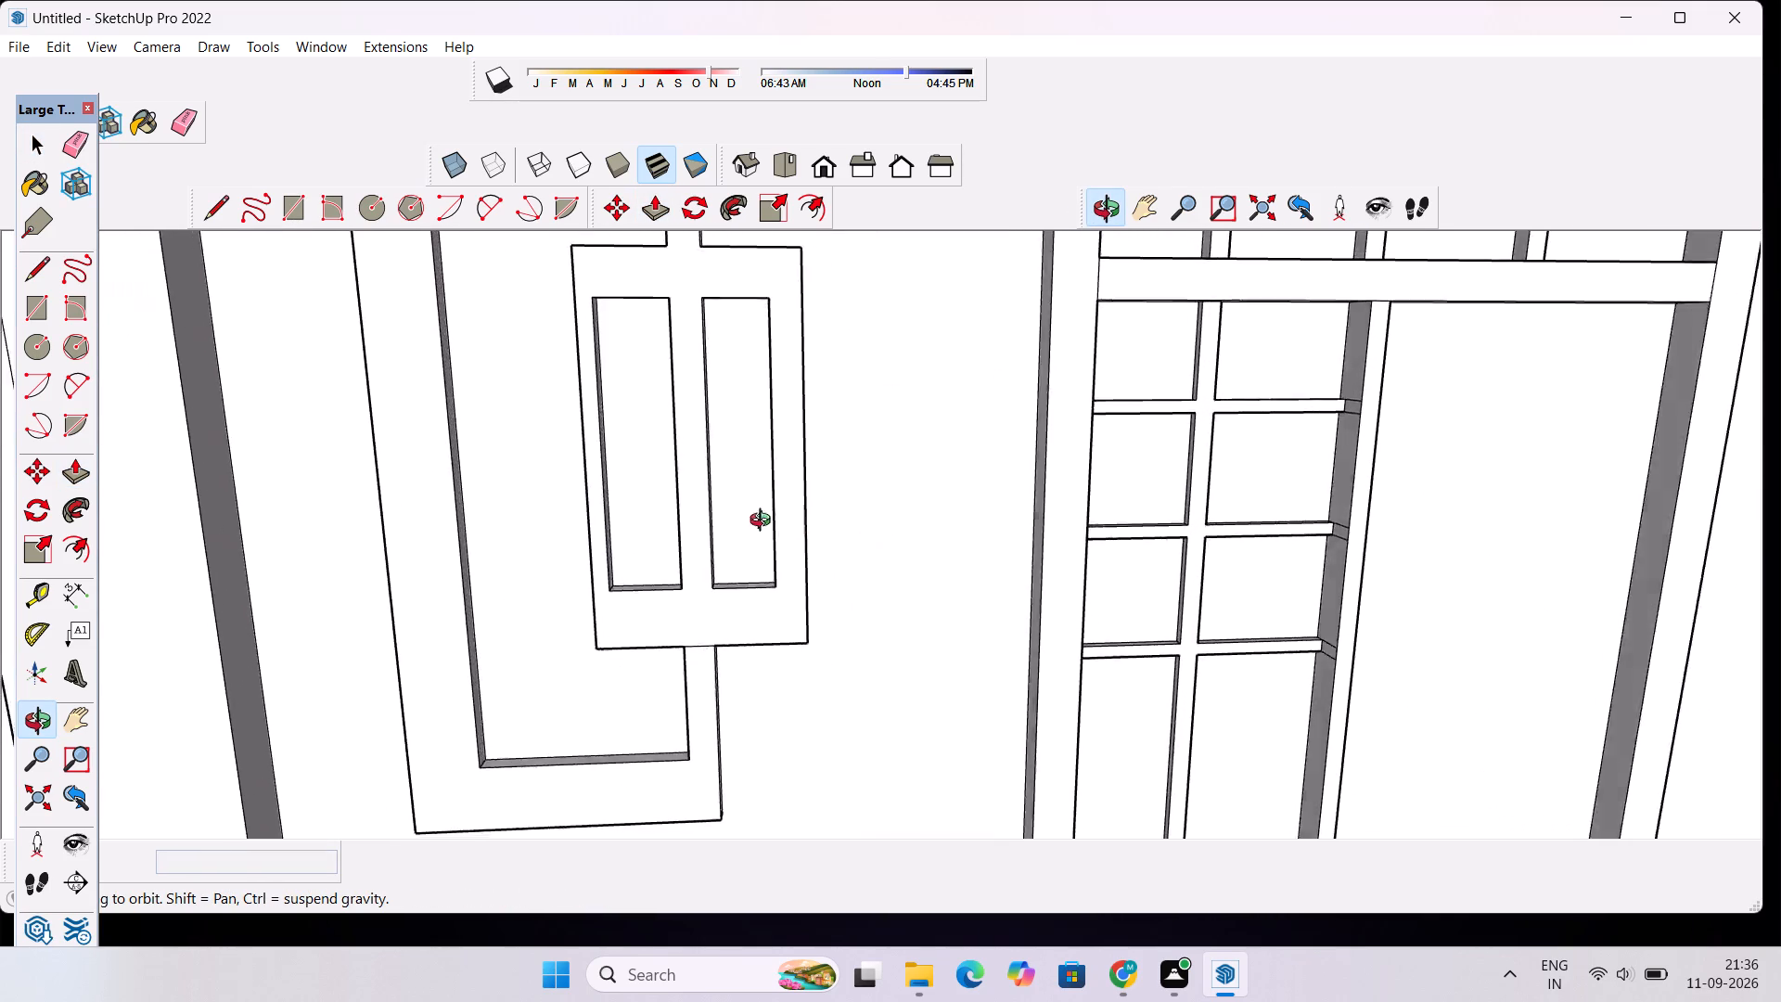
left_click_drag(764, 522, 556, 484)
scroll(613, 417, "up", 5)
left_click_drag(723, 541, 682, 562)
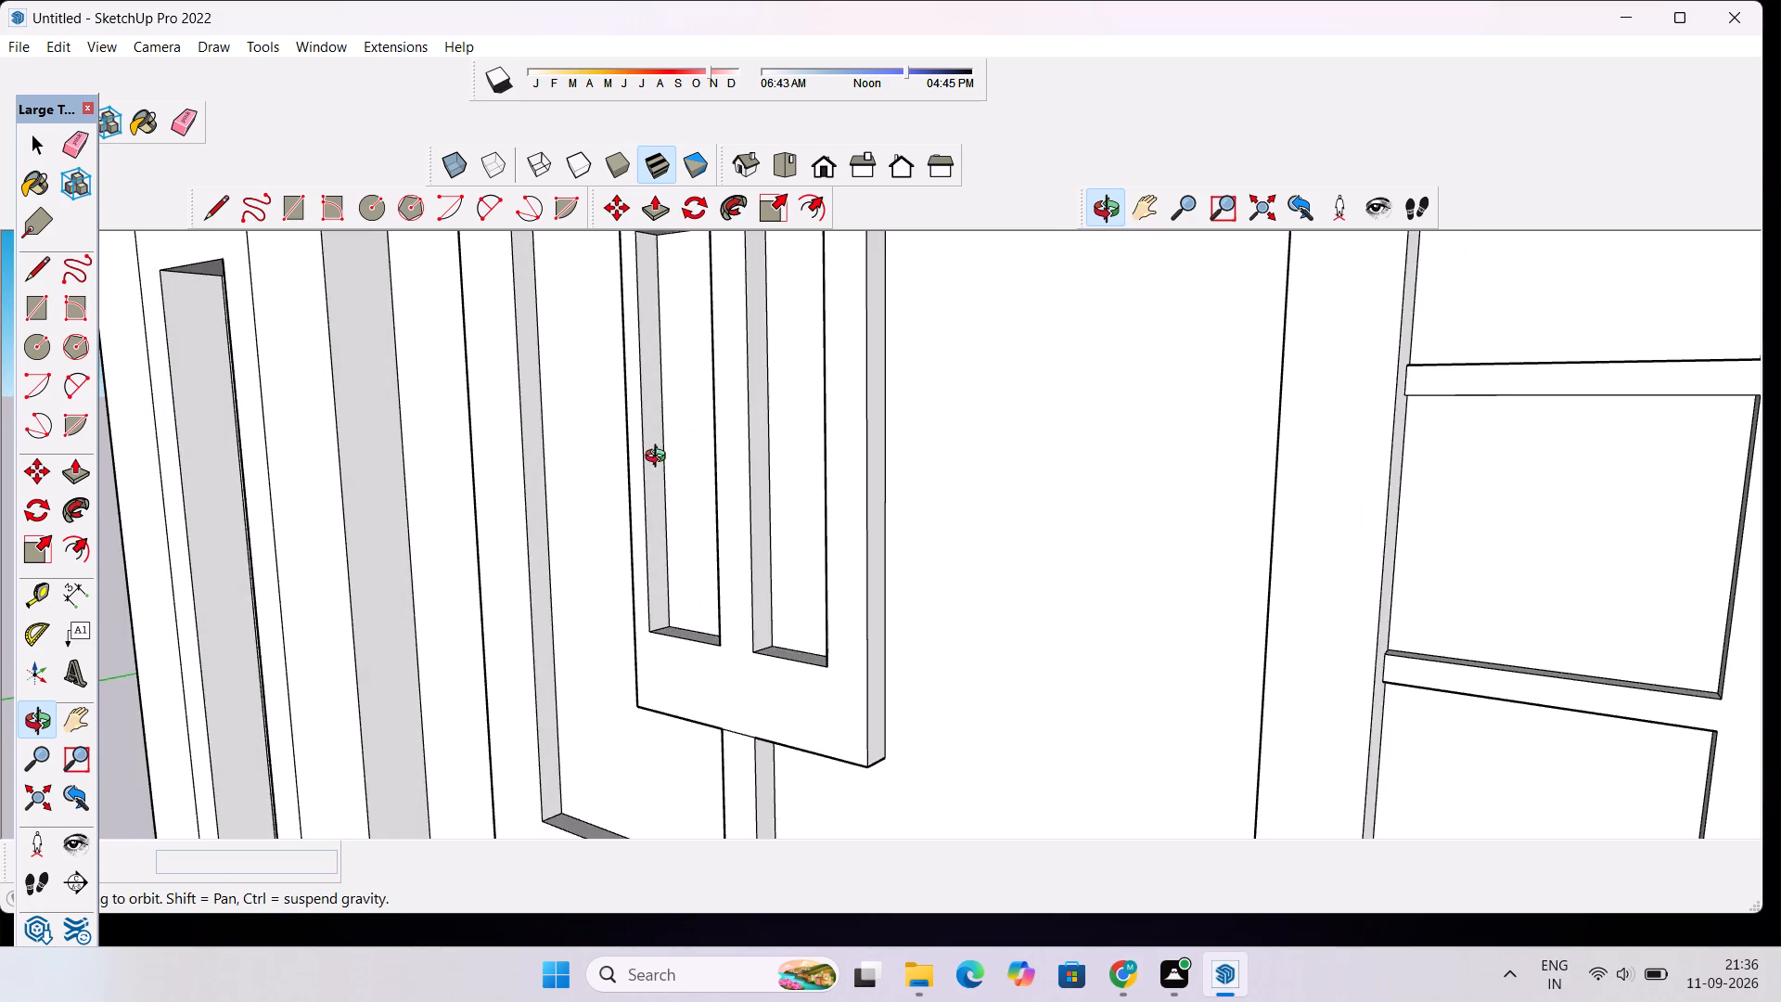
scroll(660, 458, "down", 7)
scroll(669, 327, "up", 5)
scroll(664, 337, "down", 6)
left_click_drag(555, 439, 680, 419)
scroll(690, 418, "down", 9)
left_click_drag(605, 448, 776, 443)
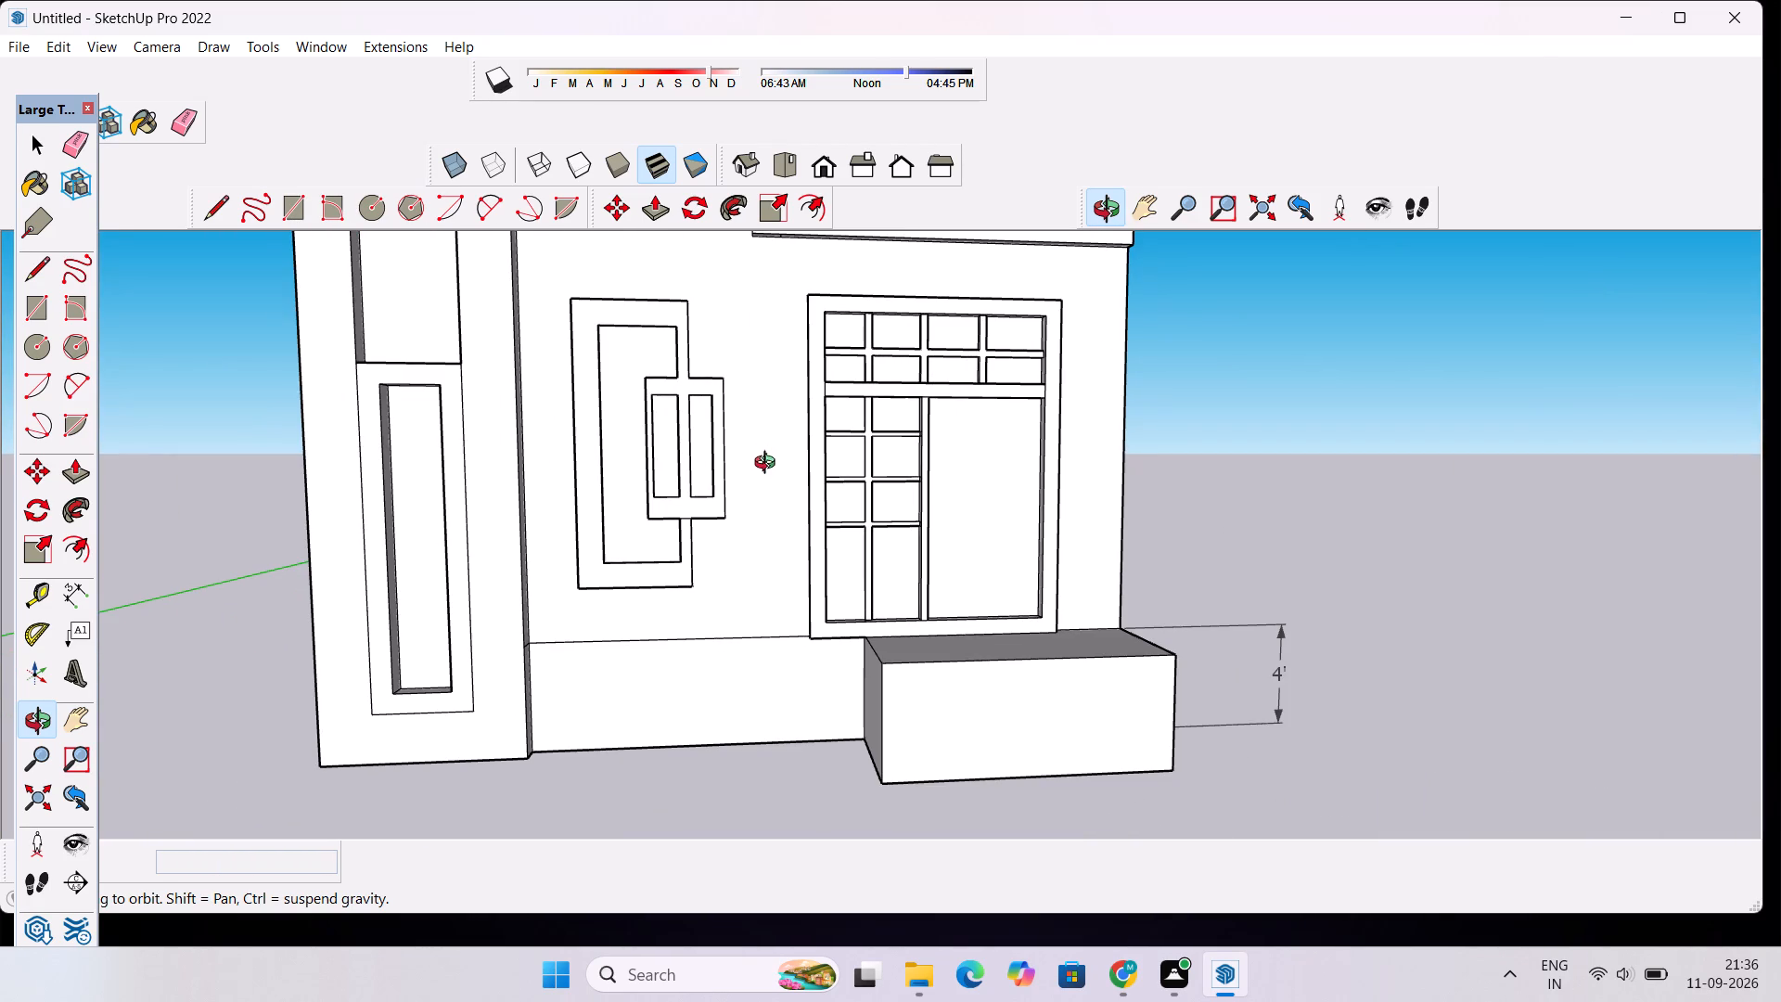
scroll(793, 477, "up", 1)
scroll(731, 488, "down", 2)
left_click_drag(764, 533, 672, 521)
scroll(705, 474, "up", 2)
Undo the side-face pushes on the interlocking wall frames, keeping the frames raised with their earlier bar and opening widths.
key("ctrl+z")
key("ctrl+z")
key("ctrl+z")
key("ctrl+z")
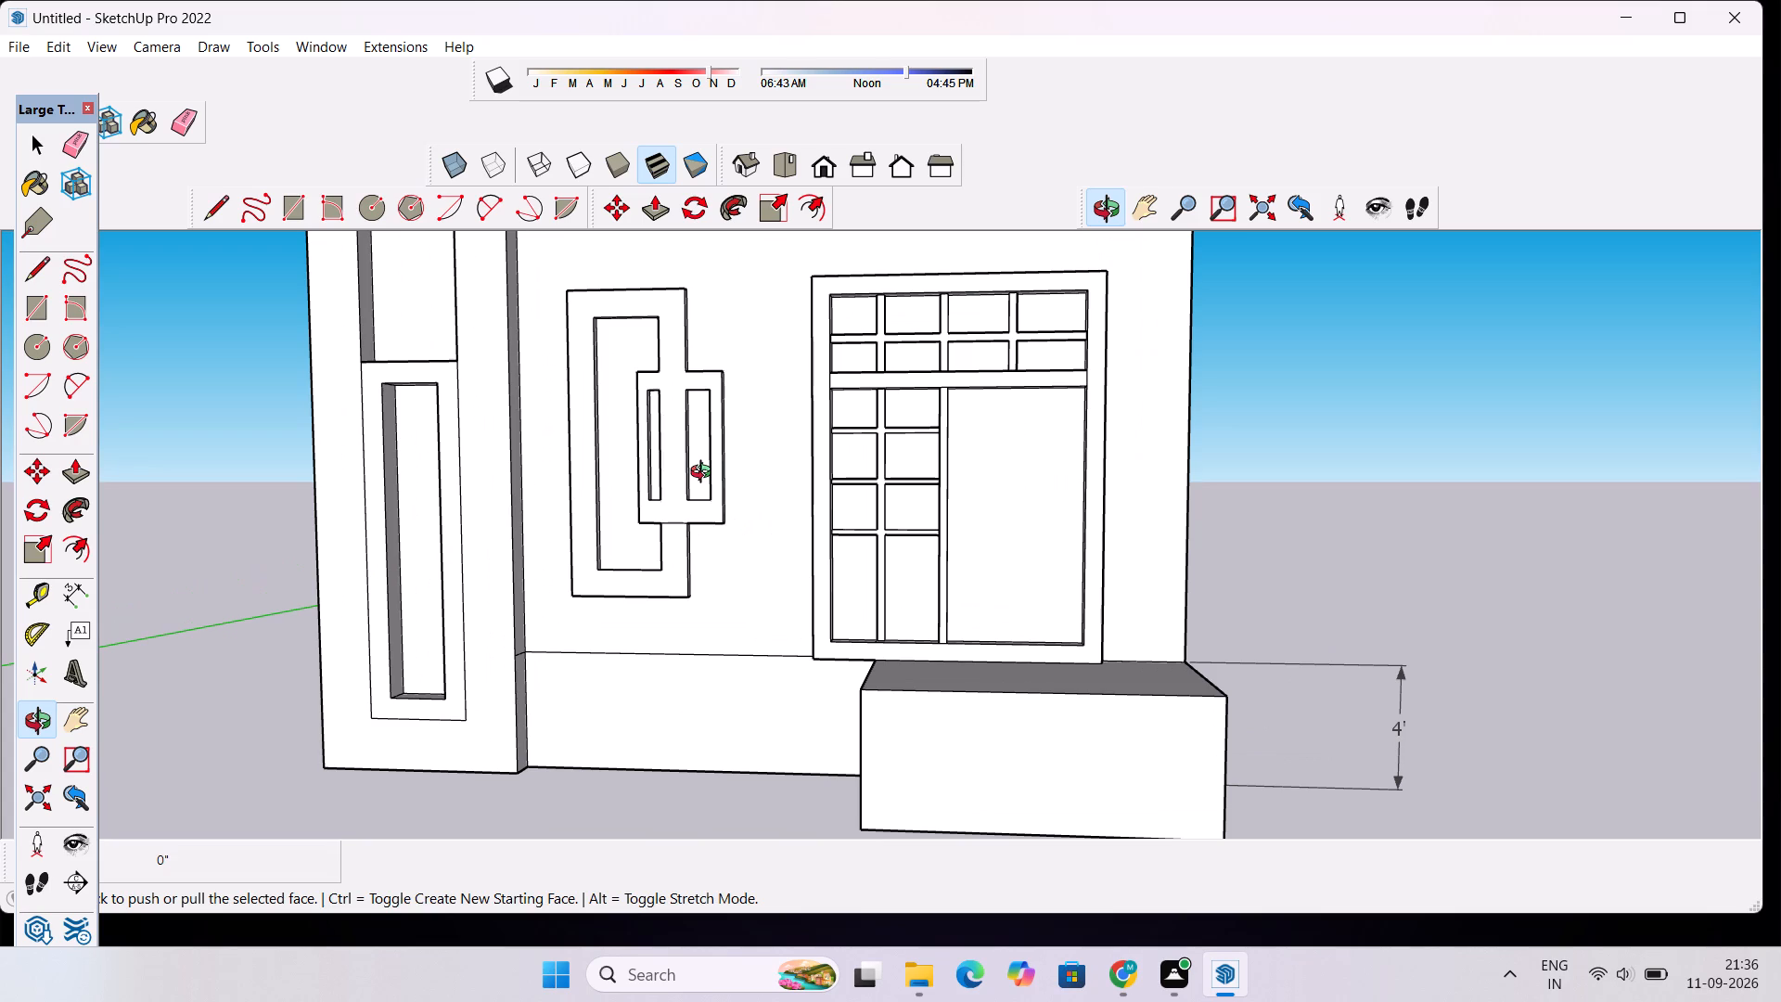
key("ctrl+z")
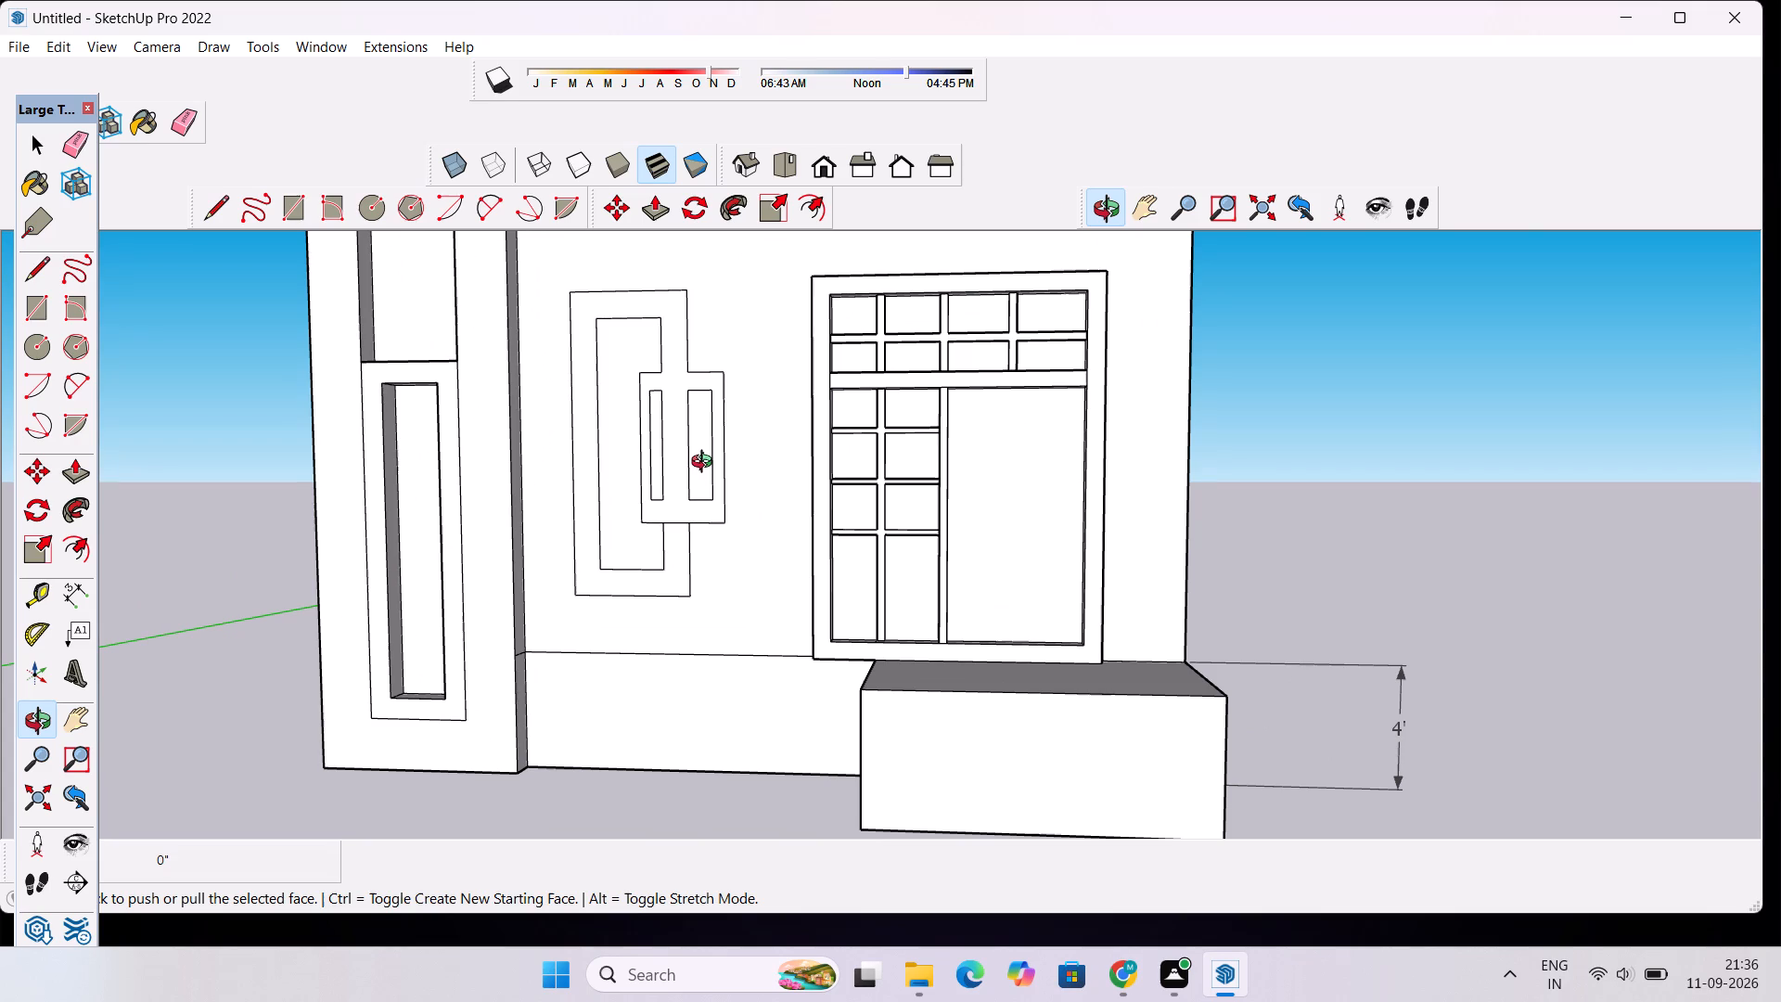
key("ctrl+y")
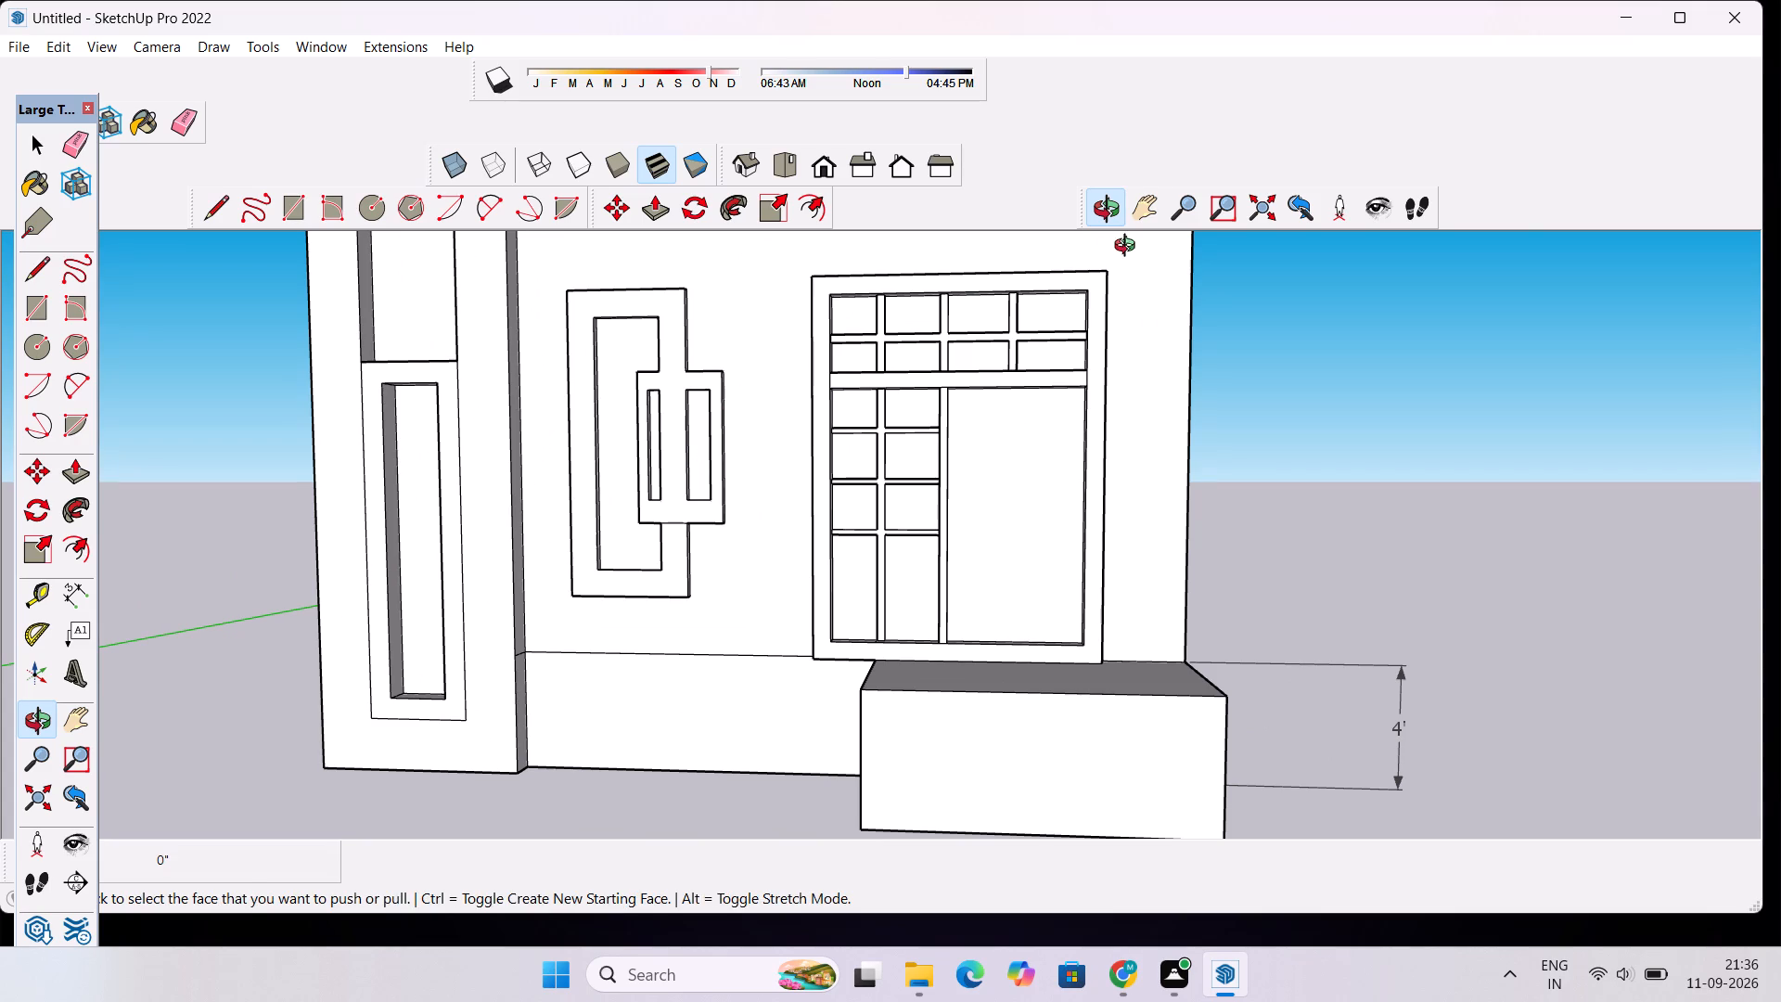
Examine the whole building from the side, from above and from the front.
left_click_drag(660, 474, 1108, 603)
scroll(733, 407, "down", 2)
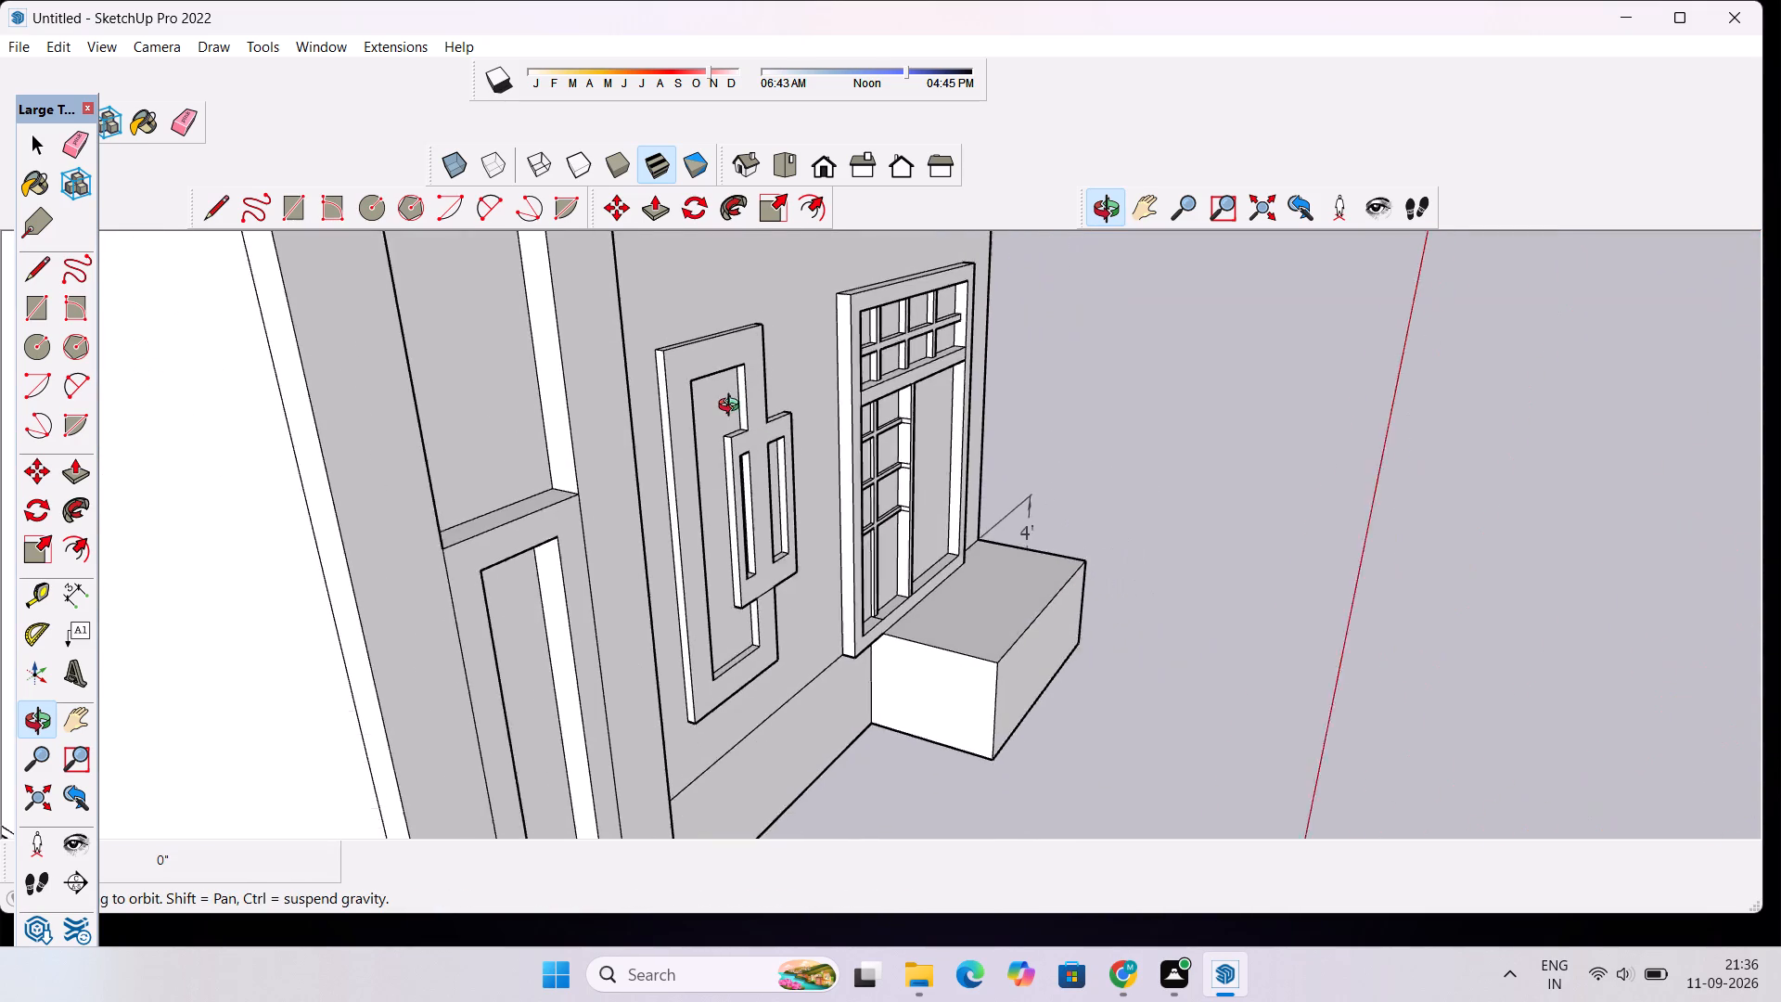
scroll(733, 407, "down", 7)
left_click_drag(836, 558, 670, 580)
scroll(657, 569, "down", 10)
left_click_drag(758, 629, 727, 559)
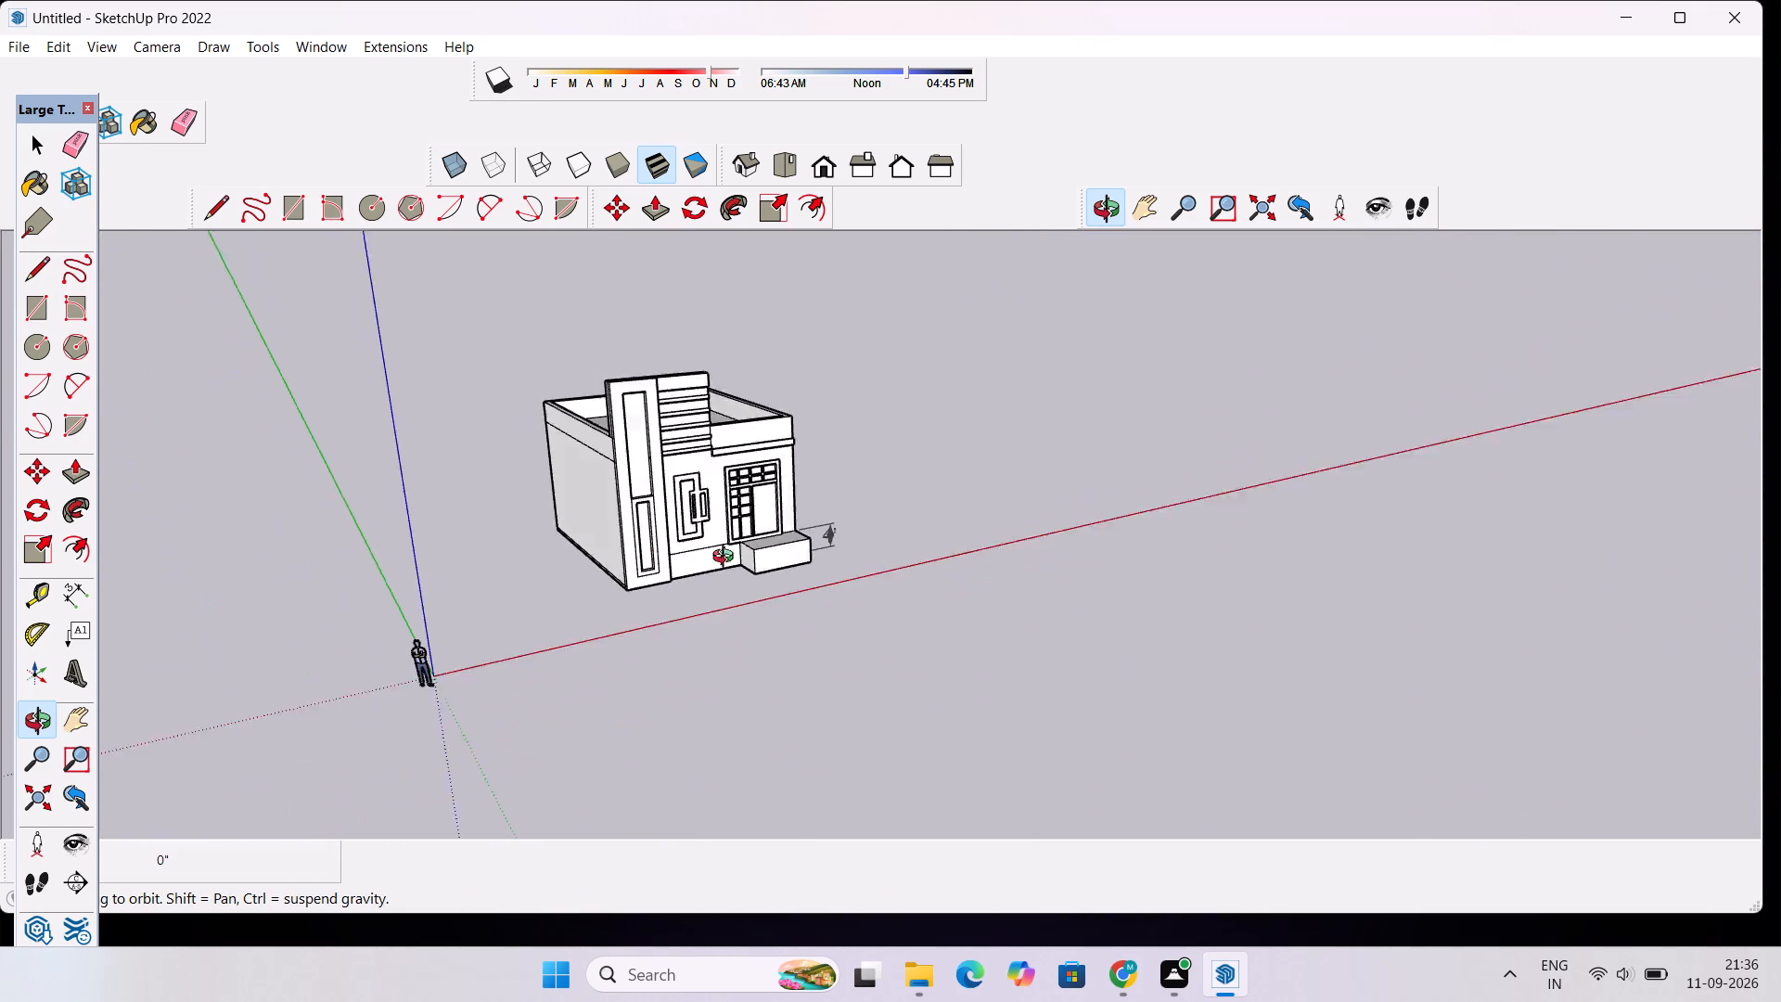
left_click_drag(727, 559, 701, 500)
scroll(635, 326, "up", 10)
left_click_drag(1015, 482, 675, 525)
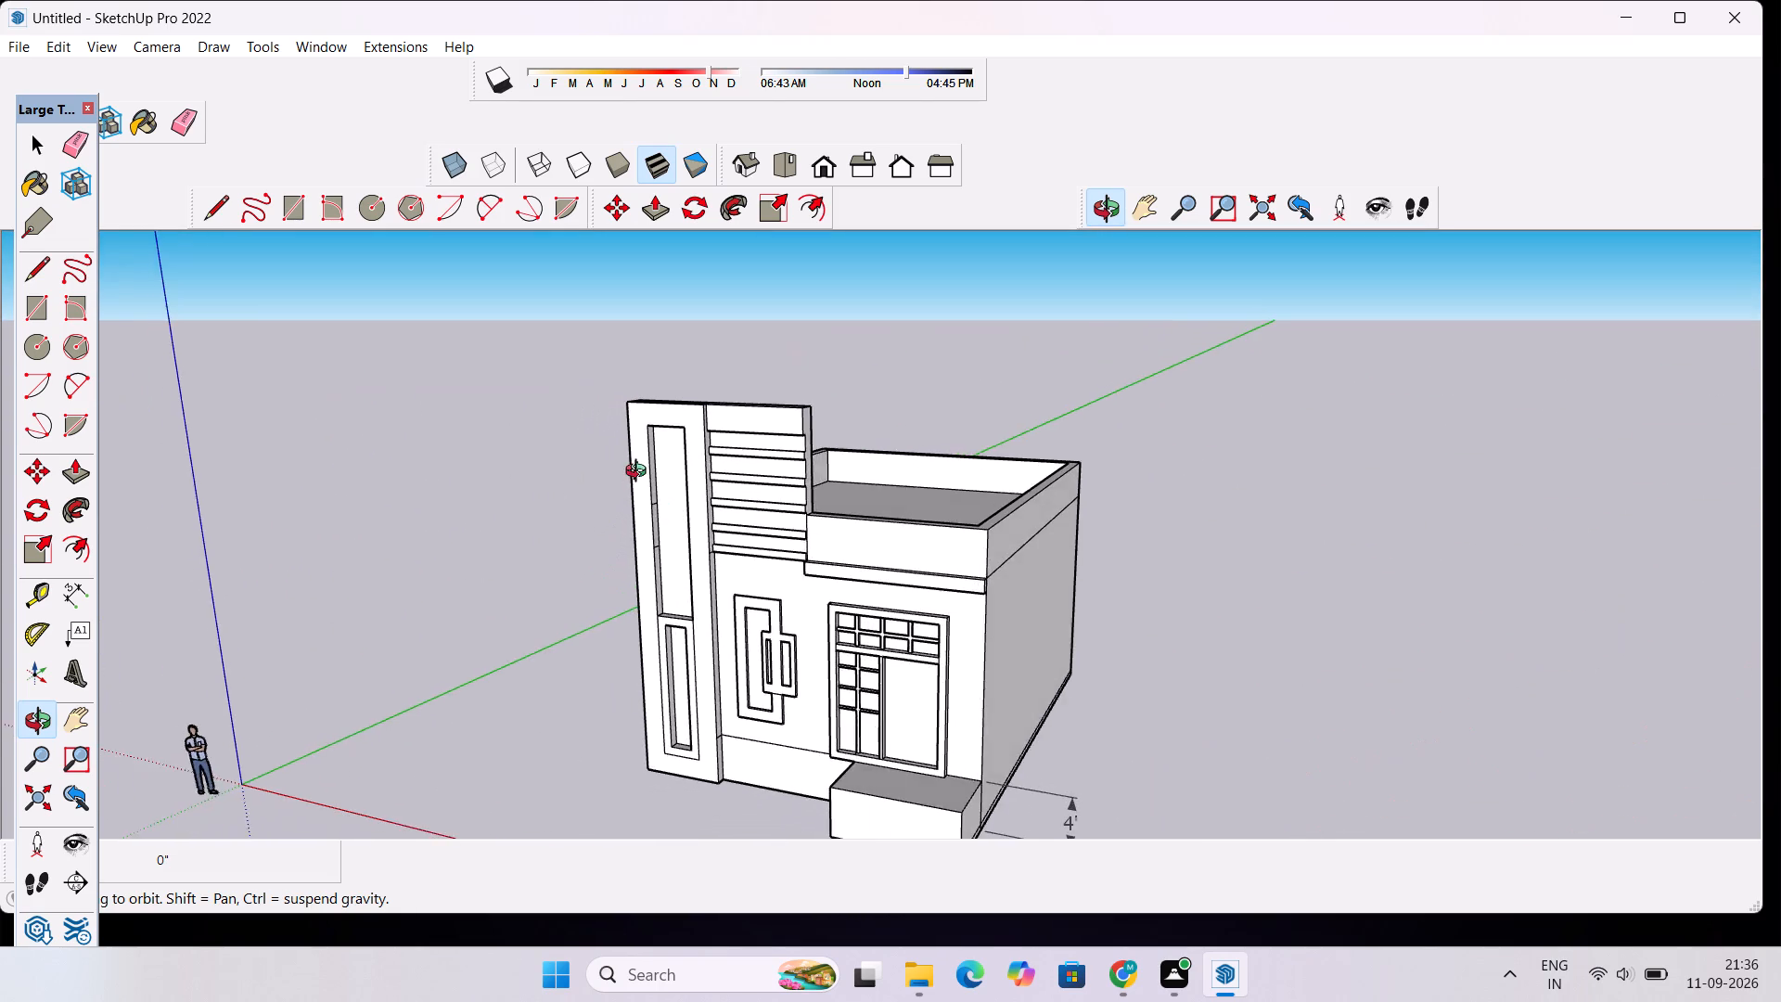
Erase the two short stray edges crossing the upper recessed strip's inner side face nearest the building's outer corner.
scroll(640, 466, "up", 5)
left_click_drag(782, 559, 709, 537)
scroll(689, 528, "up", 5)
key("space")
type("e")
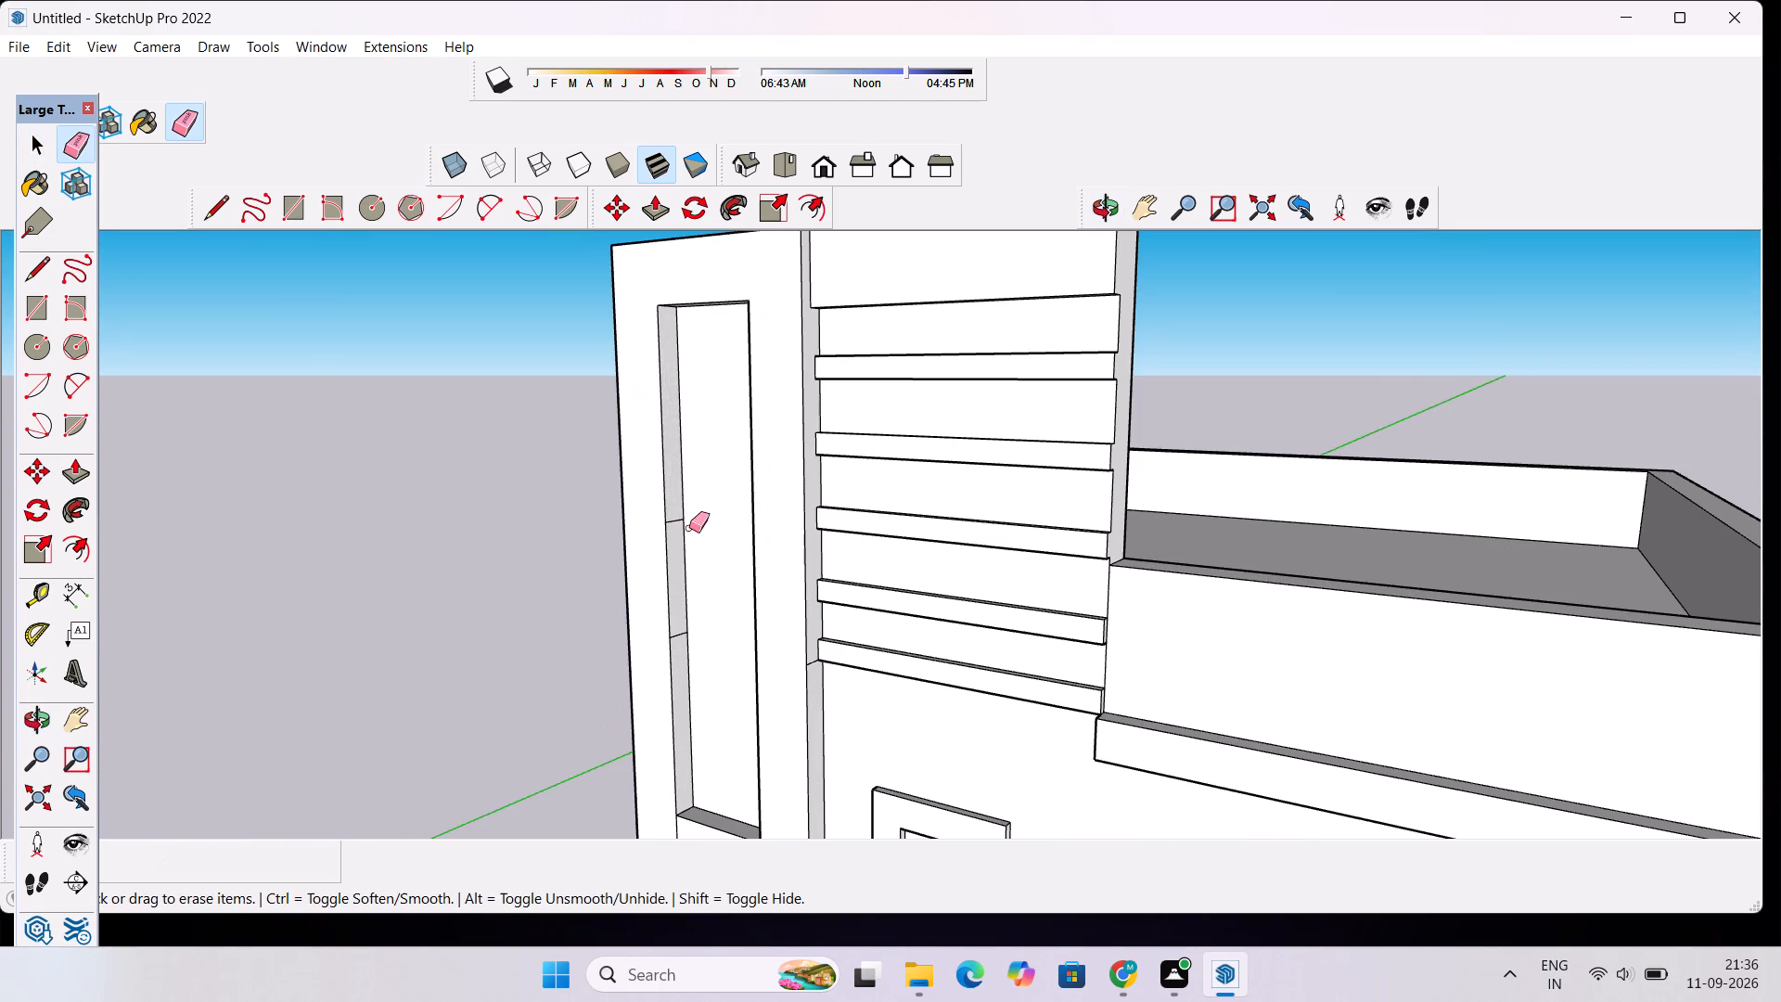
left_click_drag(679, 503, 675, 525)
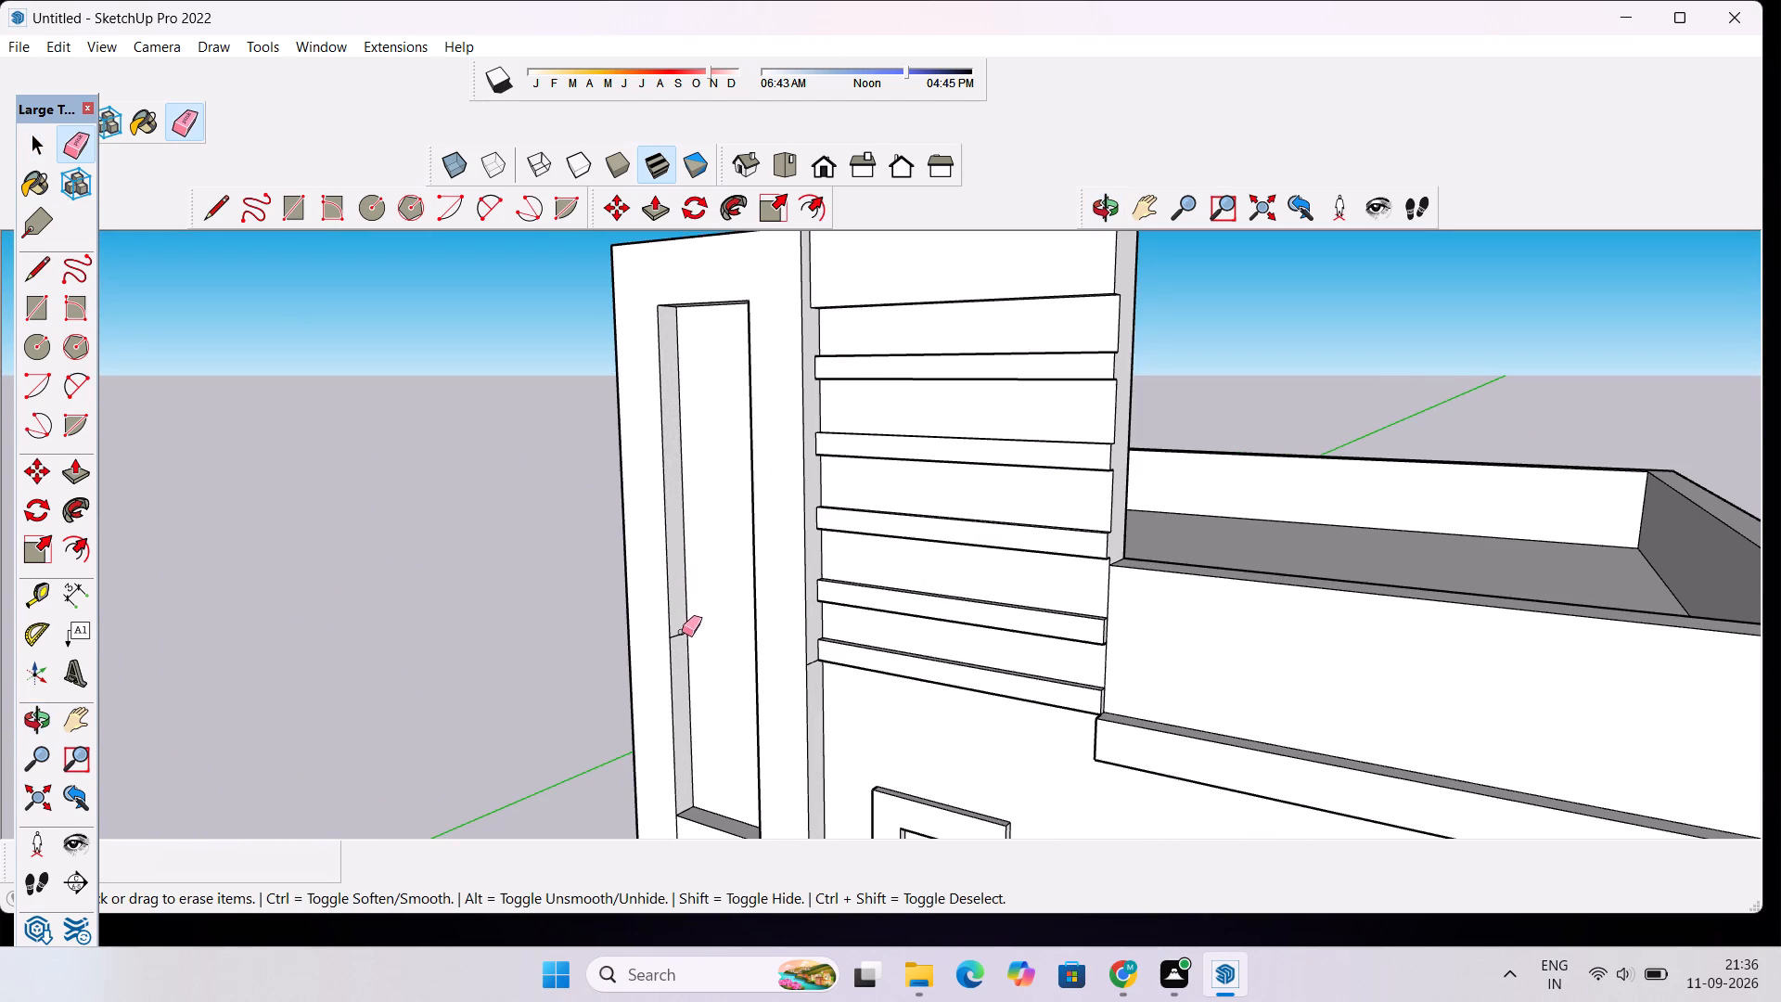
left_click(682, 635)
Erase the short stray edge crossing the upper recessed strip's opposite inner side face, nearest the parapet bands.
scroll(692, 577, "down", 6)
scroll(822, 366, "up", 4)
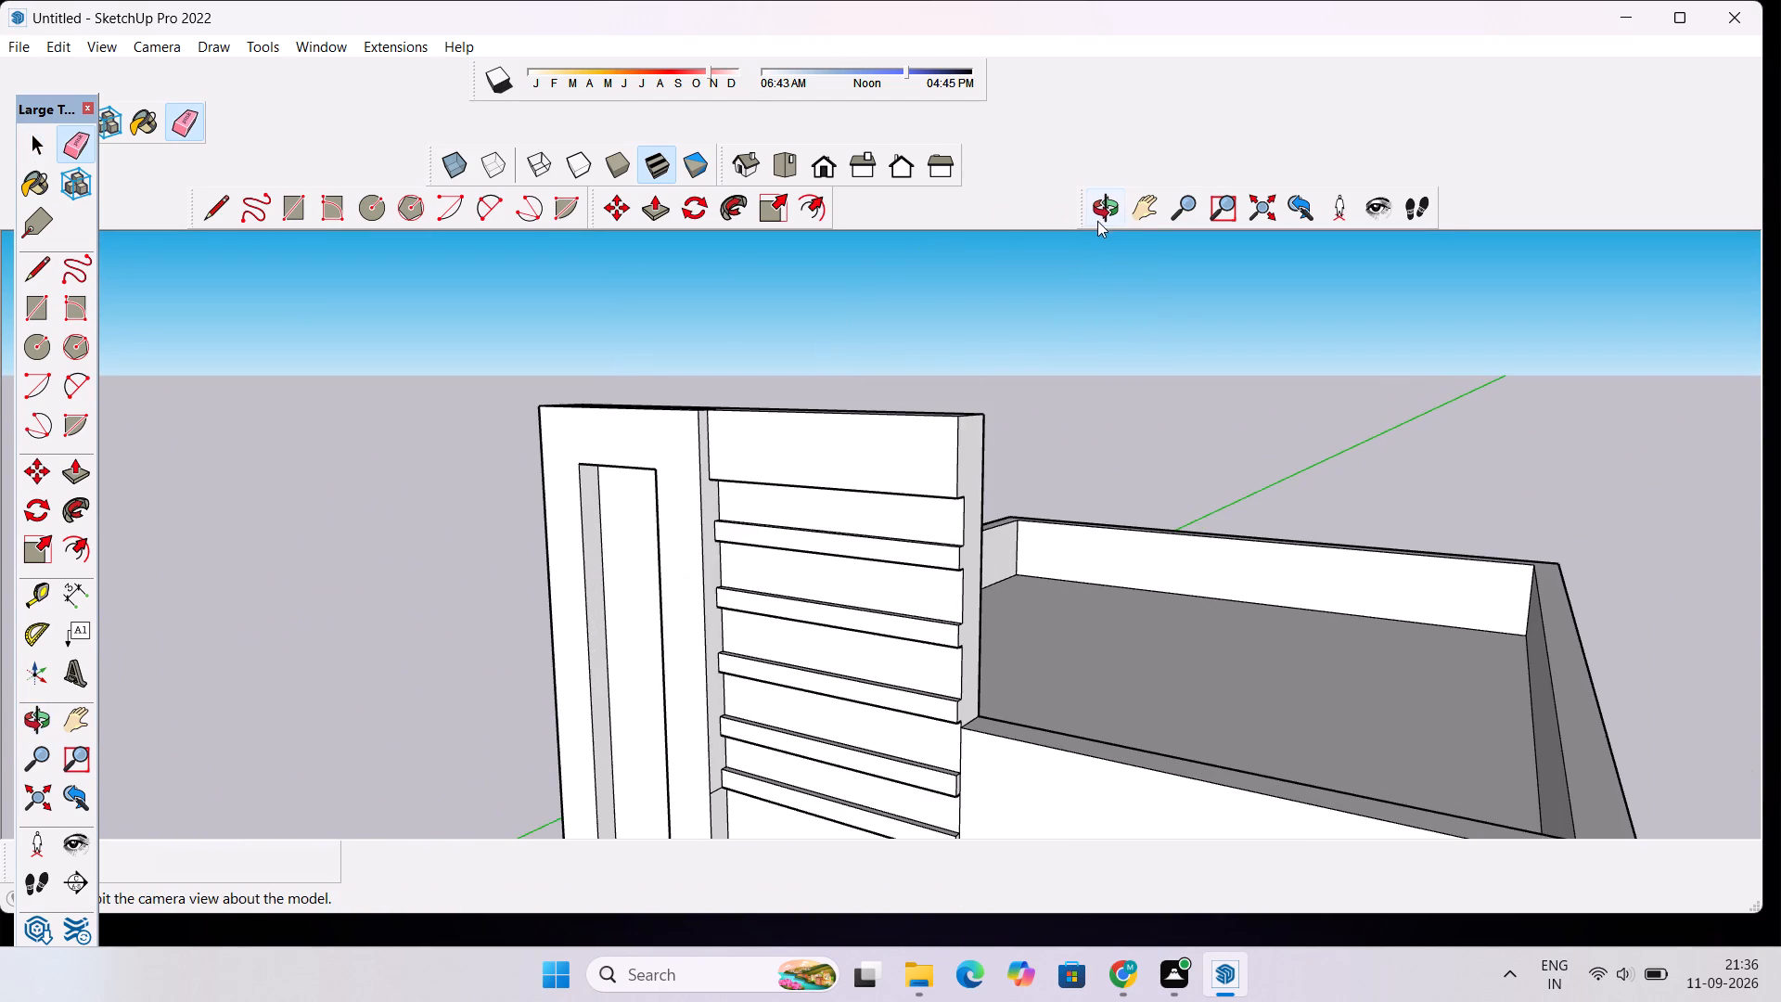
left_click(1098, 220)
left_click_drag(909, 405, 1321, 343)
scroll(945, 546, "down", 10)
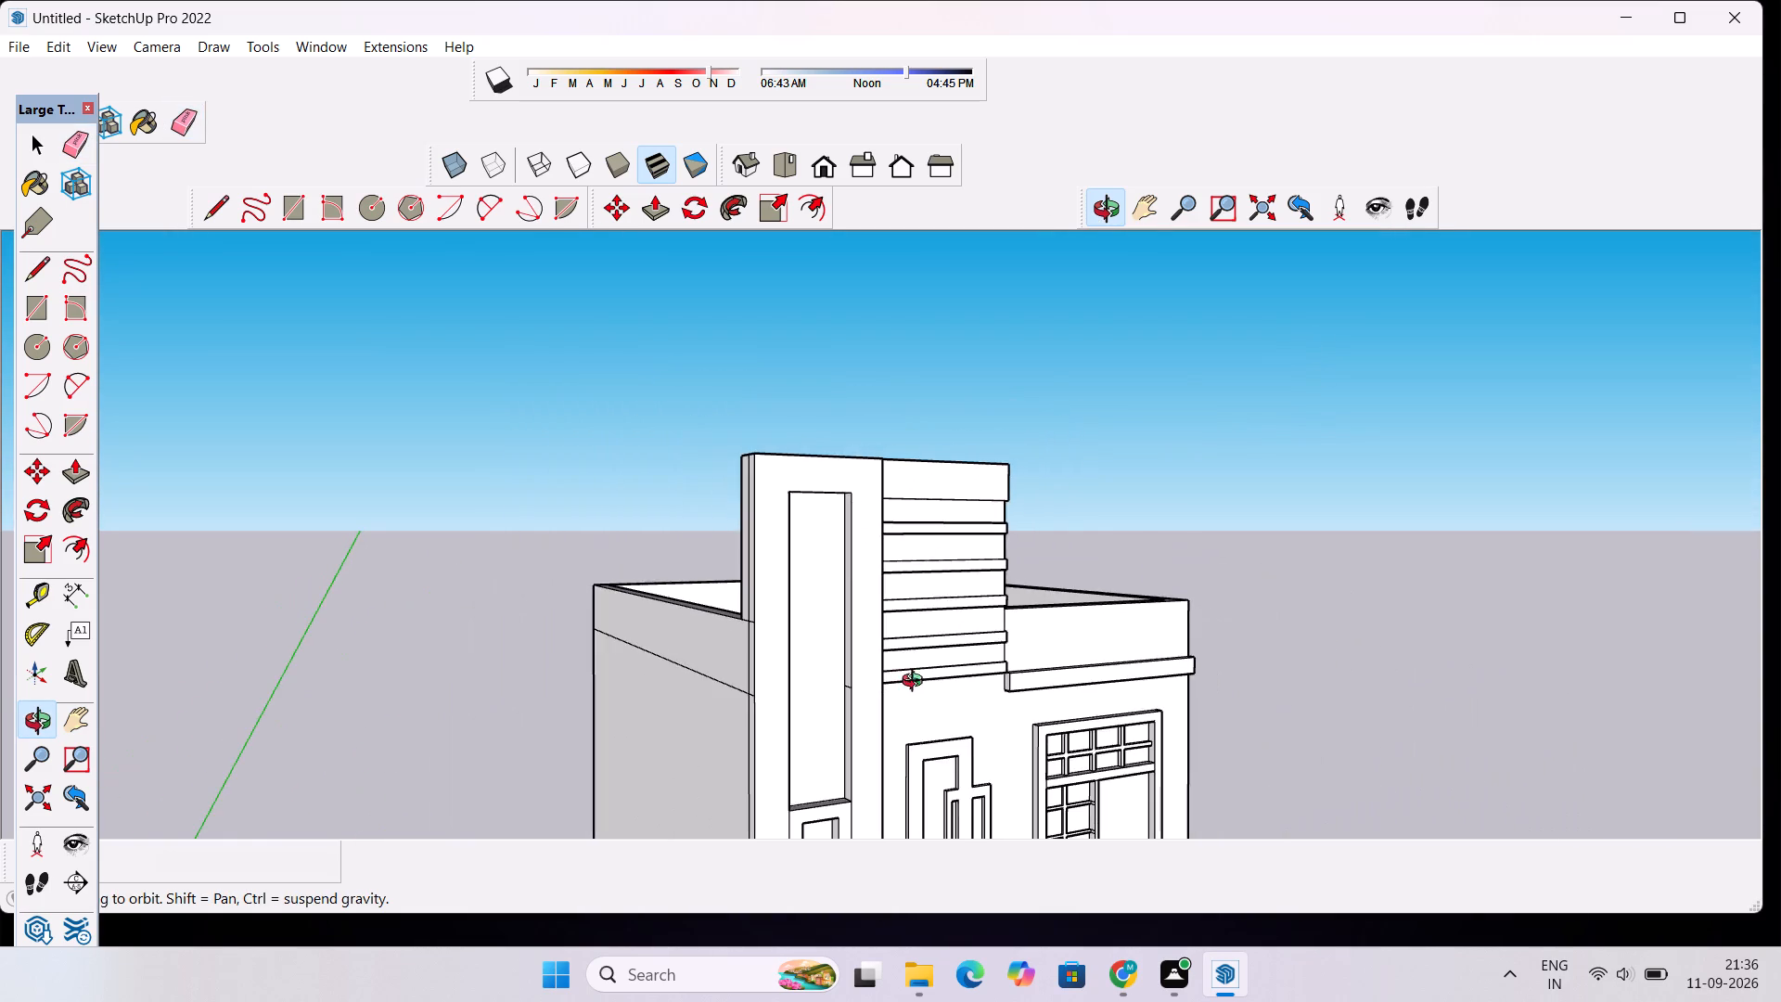
scroll(916, 683, "up", 8)
key("e")
scroll(823, 625, "up", 4)
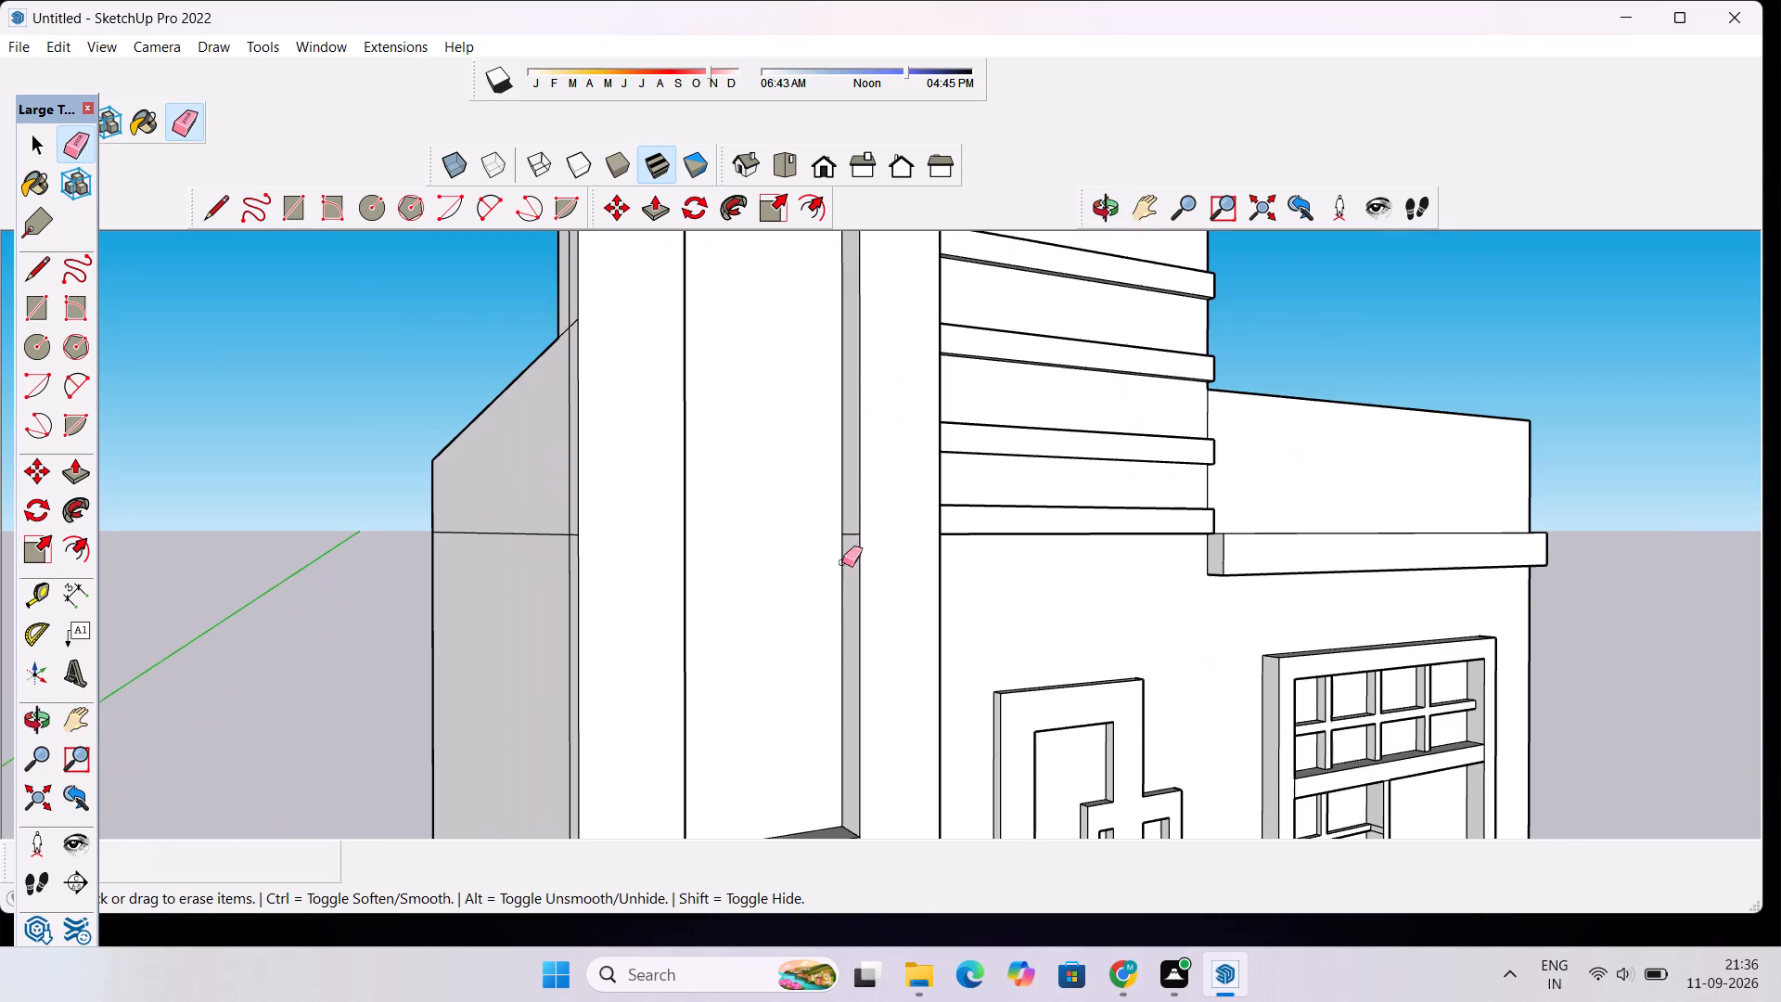
left_click_drag(849, 525, 851, 538)
Draw a vertical centre line about 15' 5" long on the upper recess's back face, from top-edge midpoint to bottom-edge midpoint.
scroll(842, 525, "down", 8)
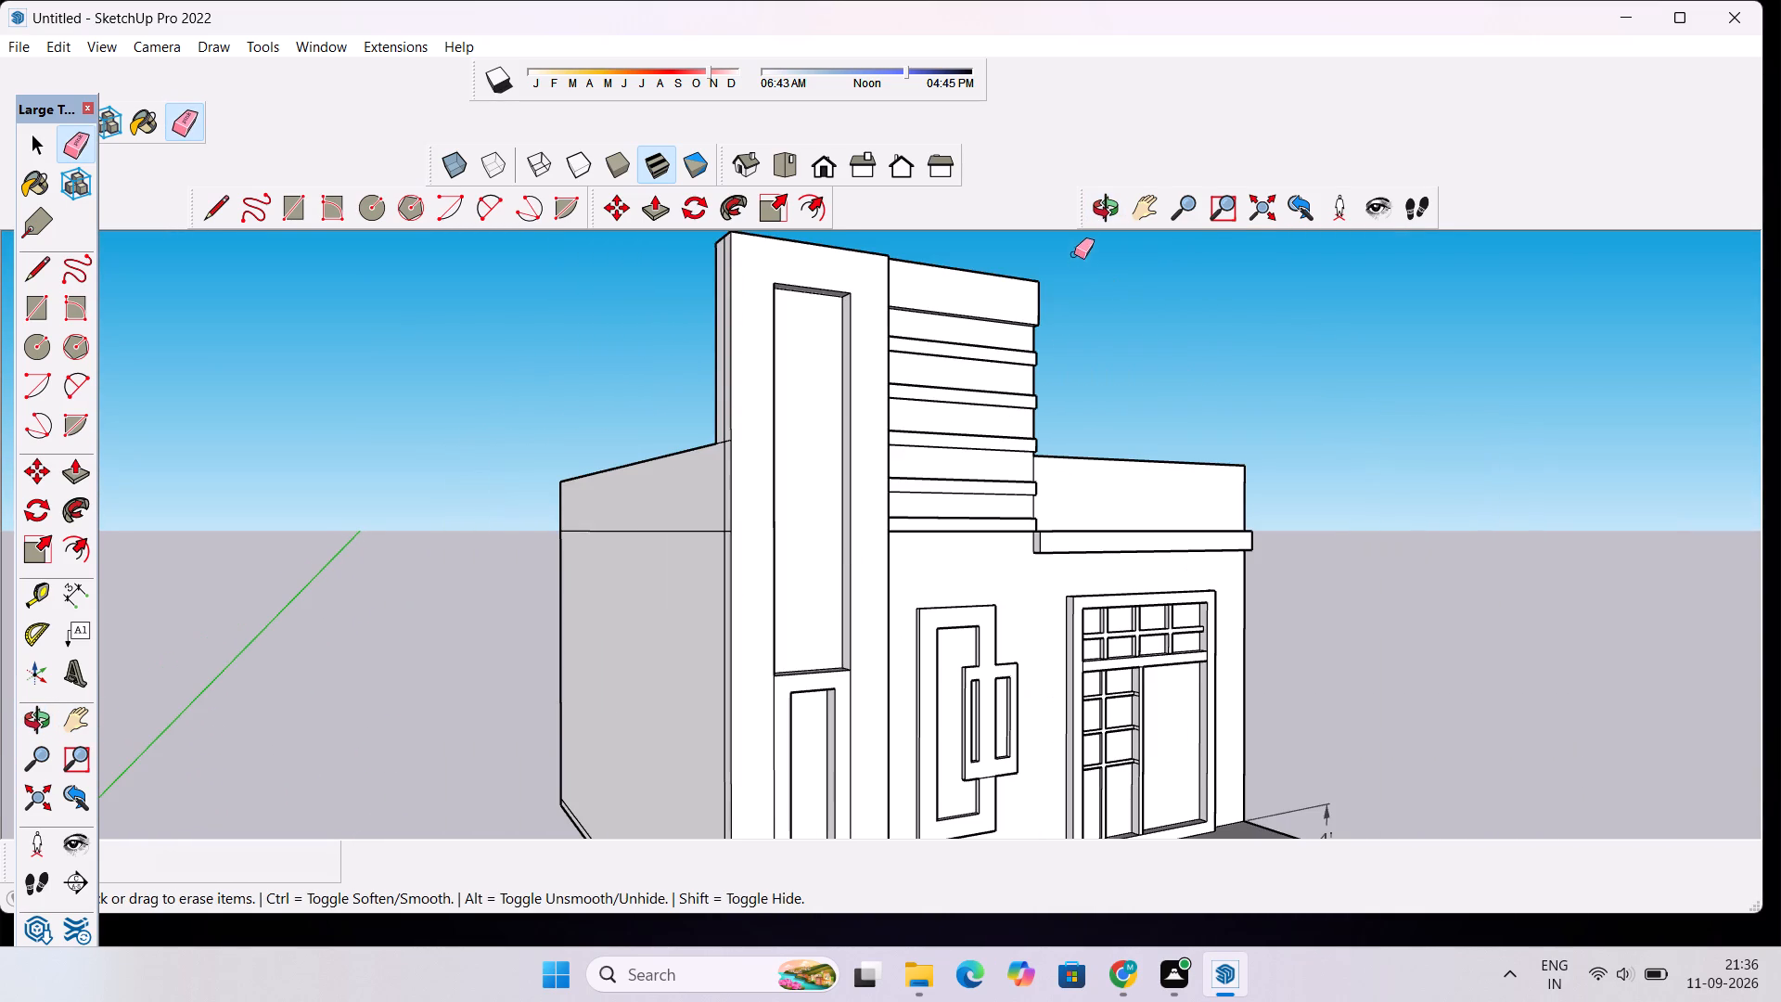
left_click(1095, 204)
left_click_drag(1117, 408, 877, 448)
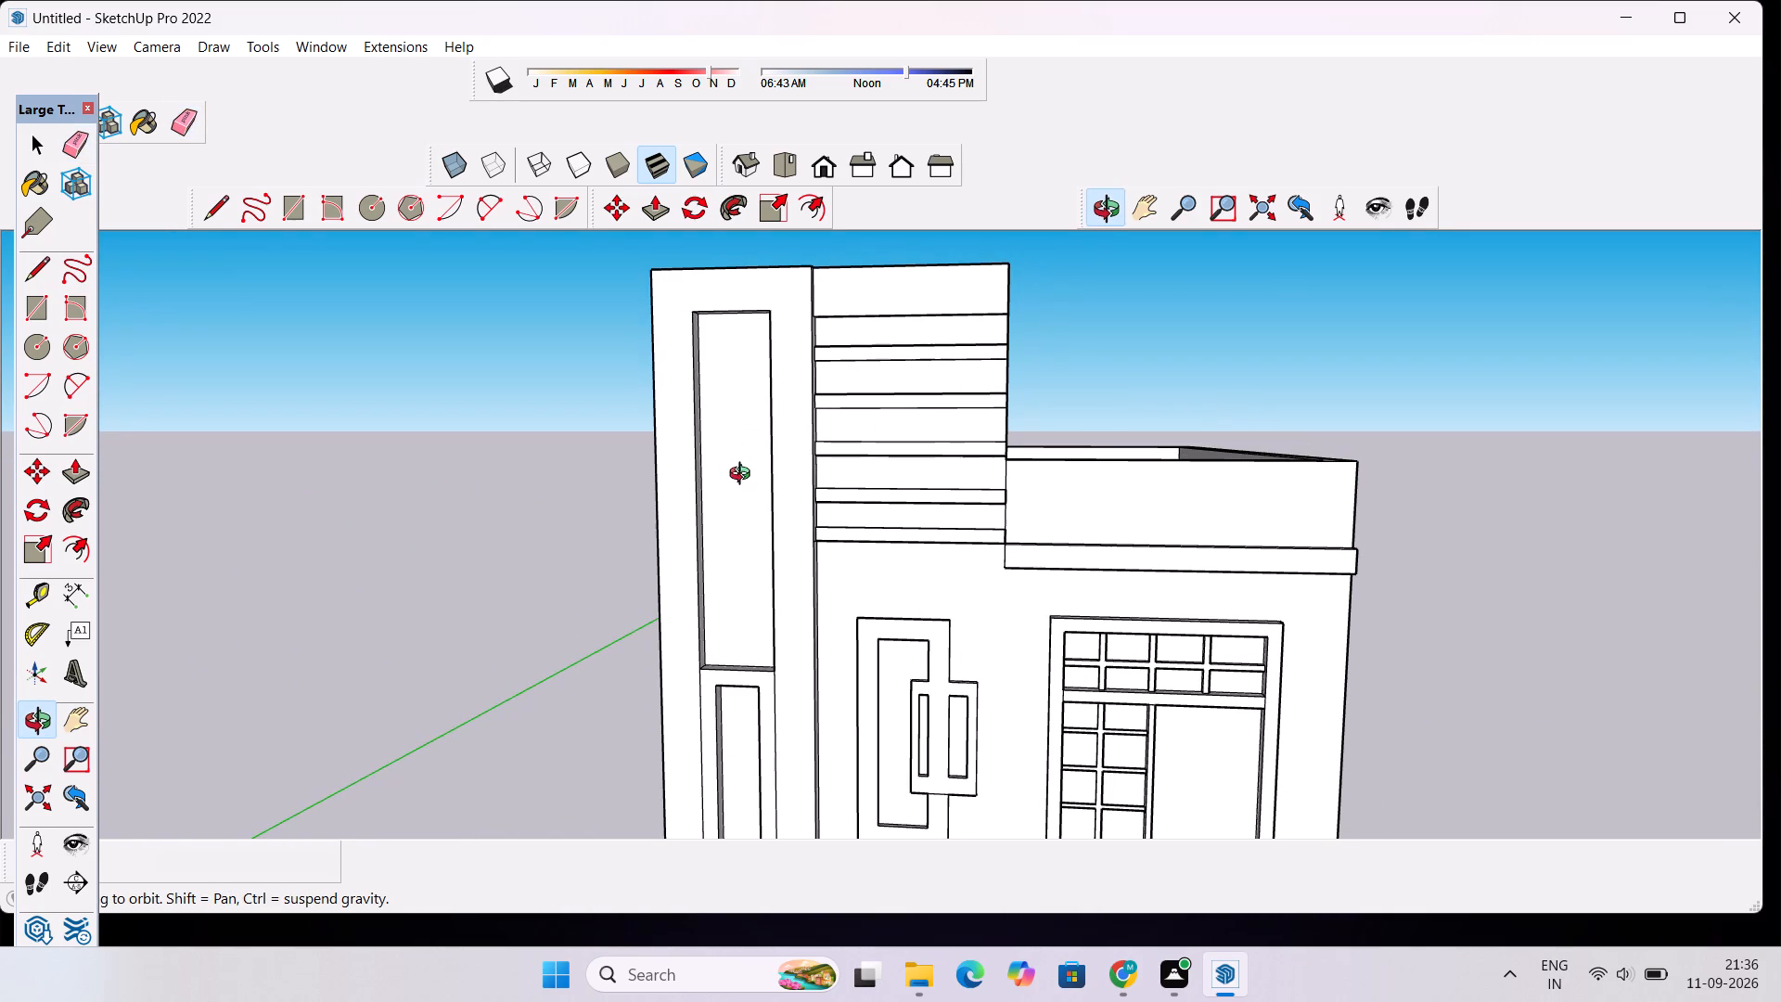
scroll(707, 401, "up", 3)
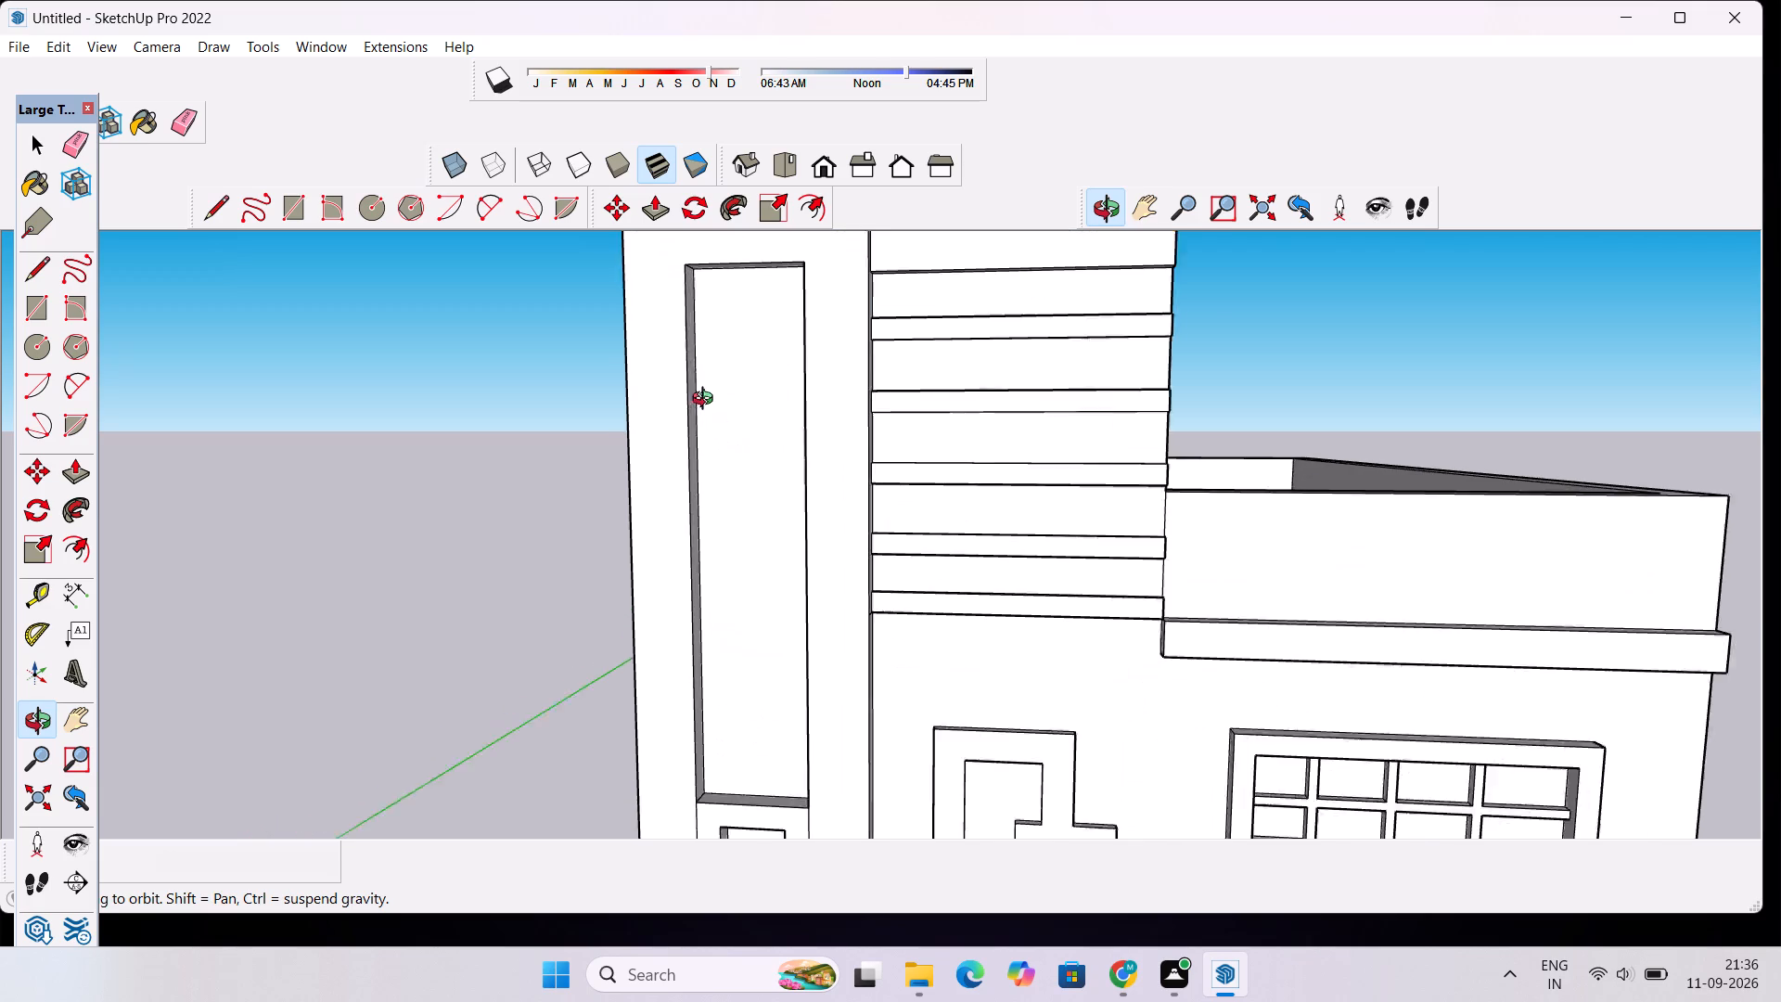
scroll(707, 401, "up", 5)
scroll(709, 385, "down", 6)
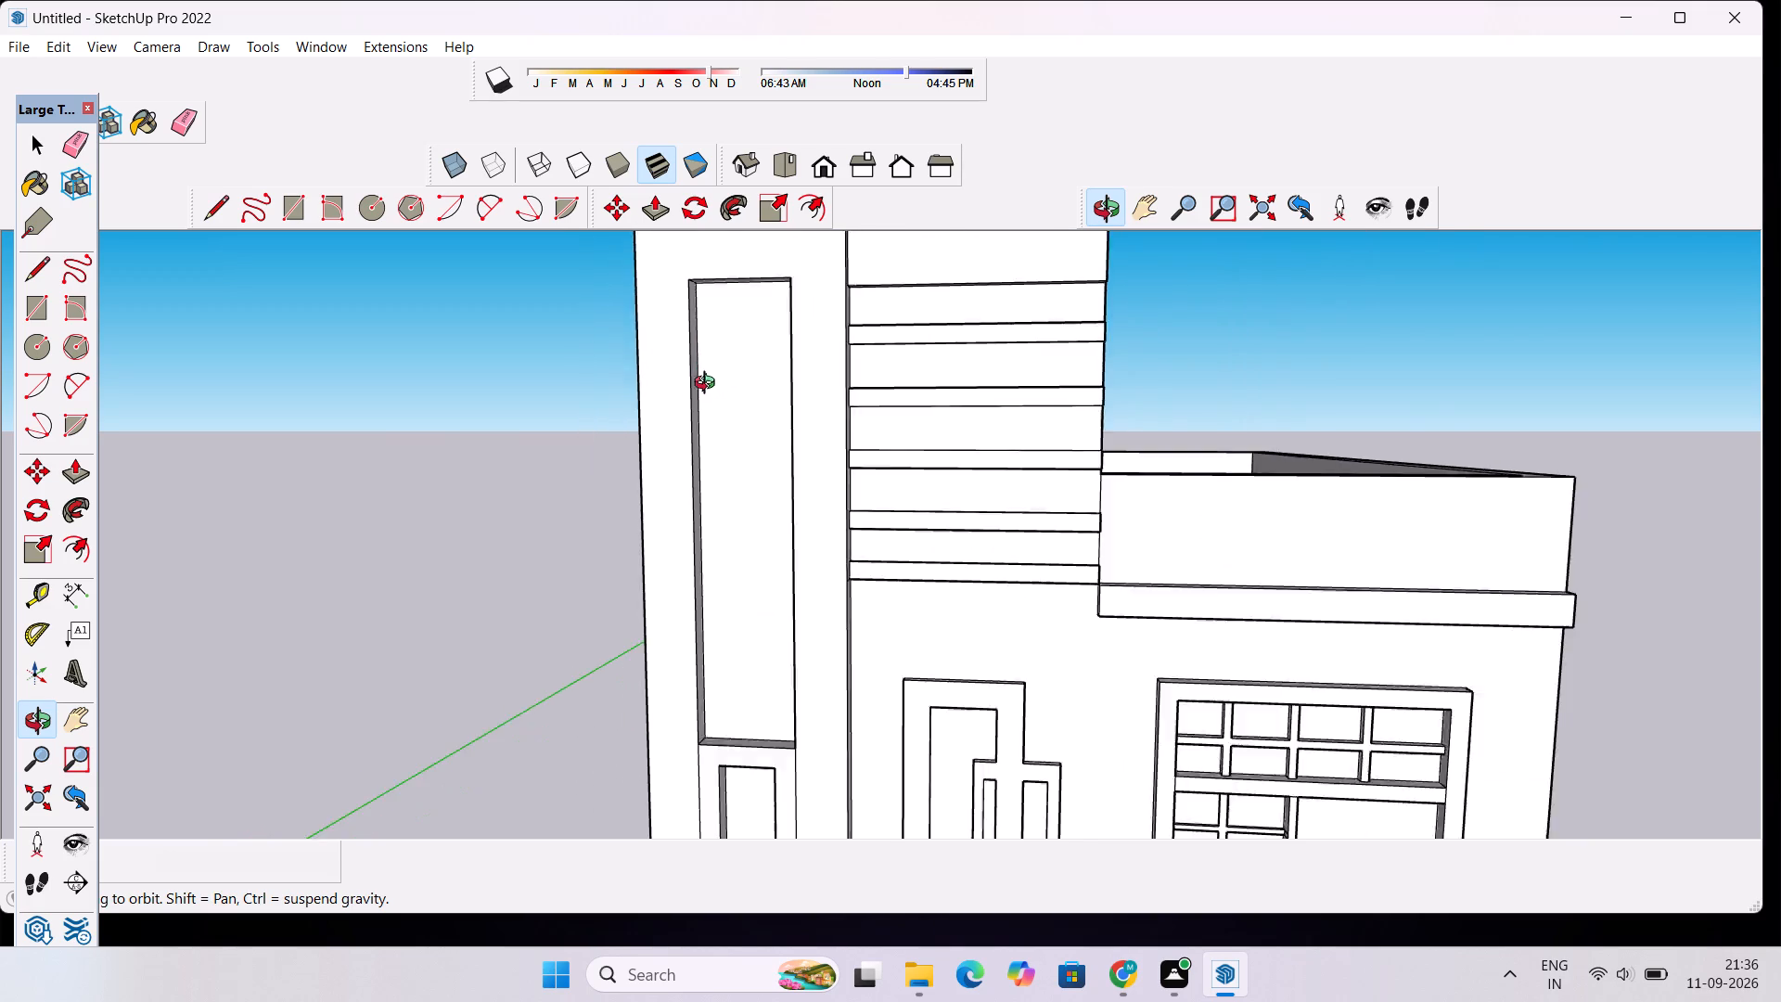
scroll(709, 385, "down", 3)
left_click_drag(709, 385, 775, 391)
scroll(743, 315, "up", 4)
left_click_drag(784, 502, 766, 432)
scroll(733, 325, "up", 3)
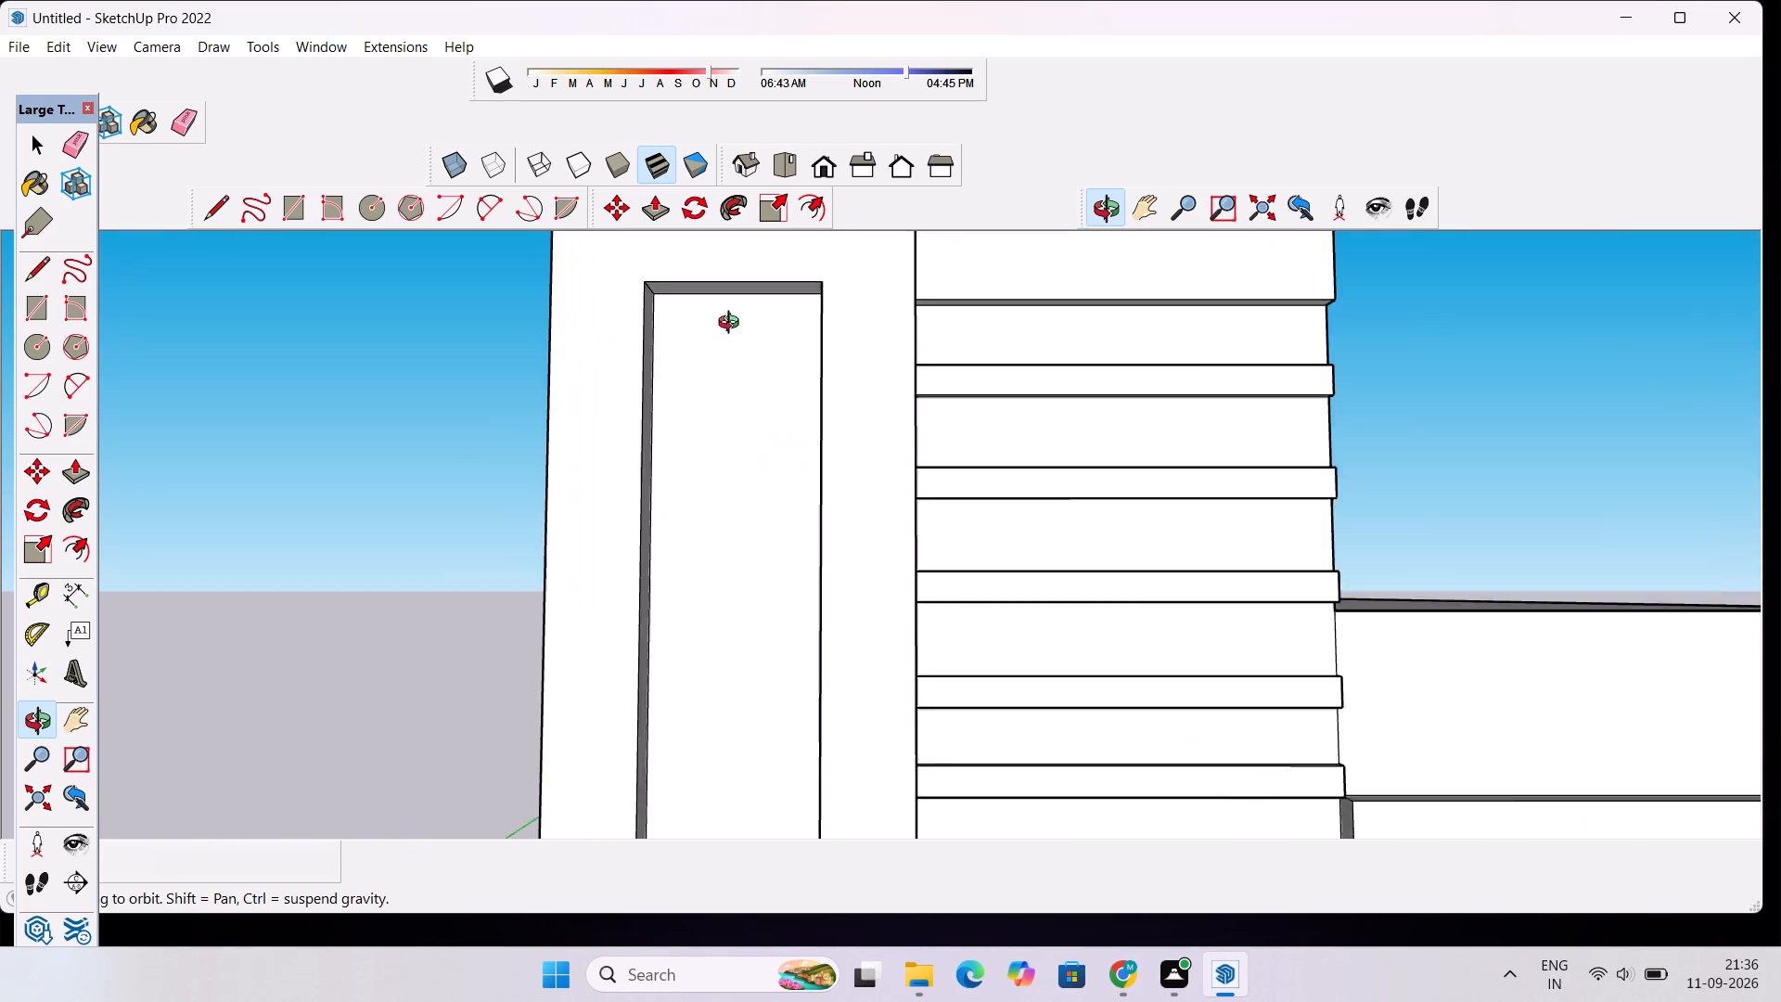
scroll(733, 325, "up", 2)
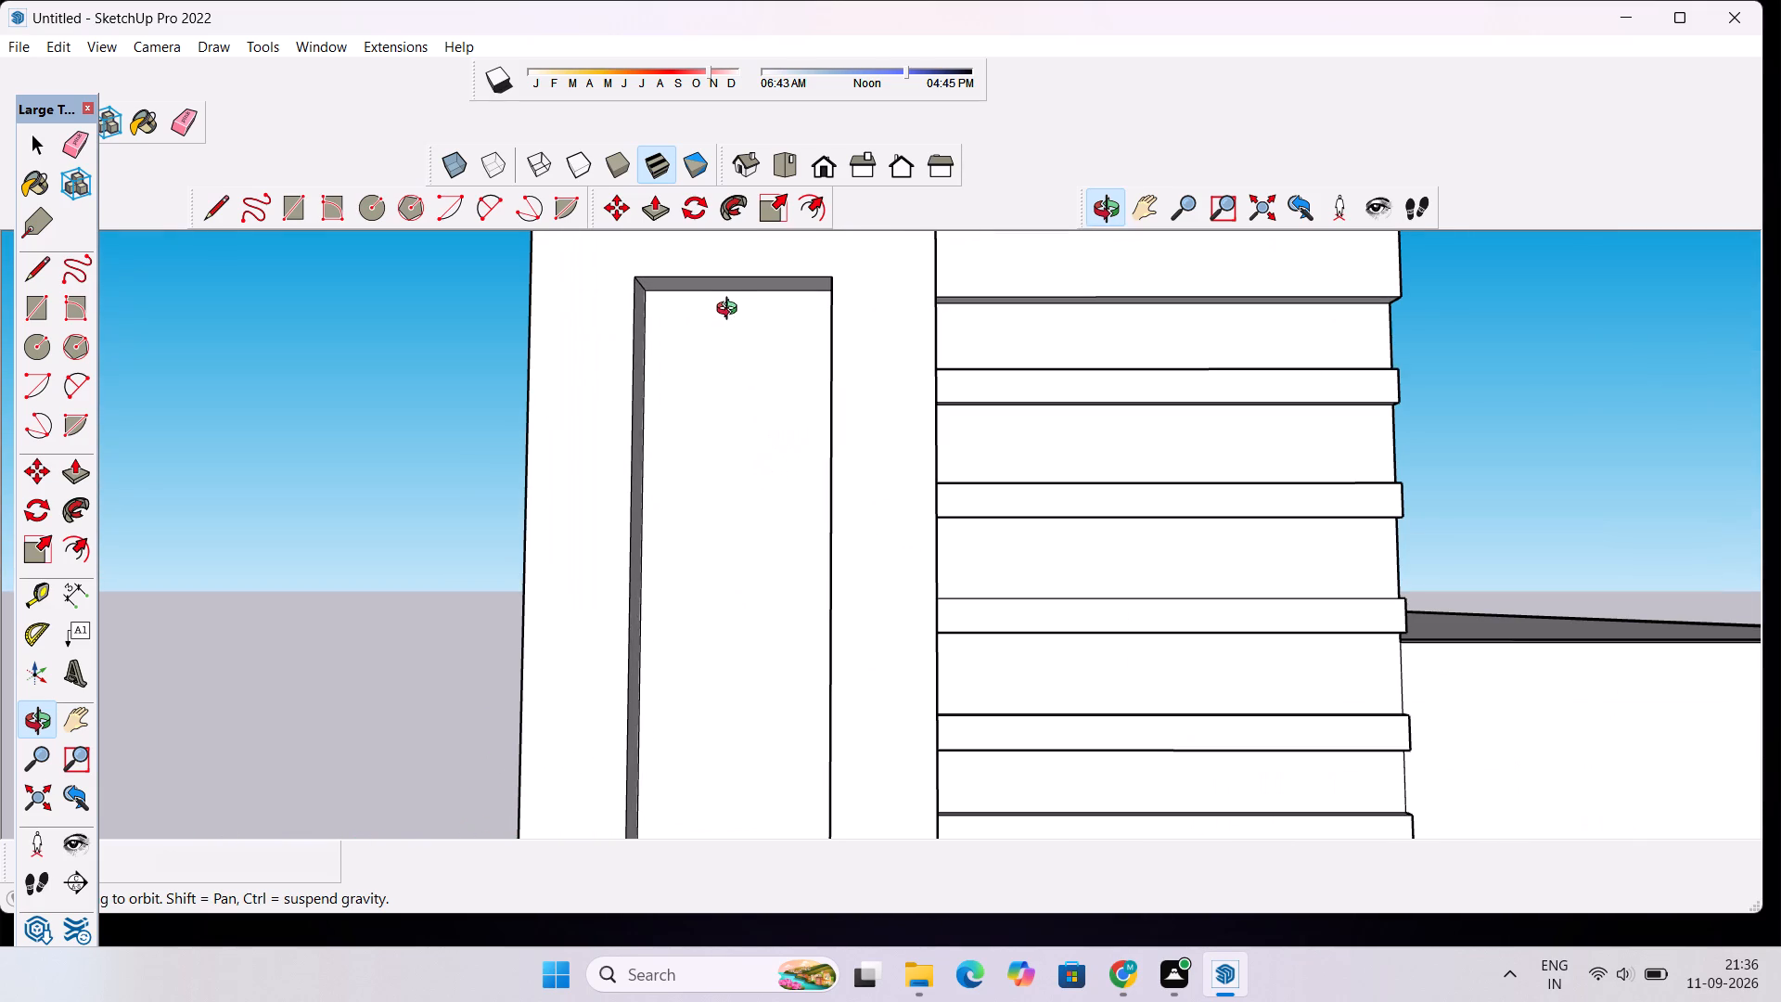
key("l")
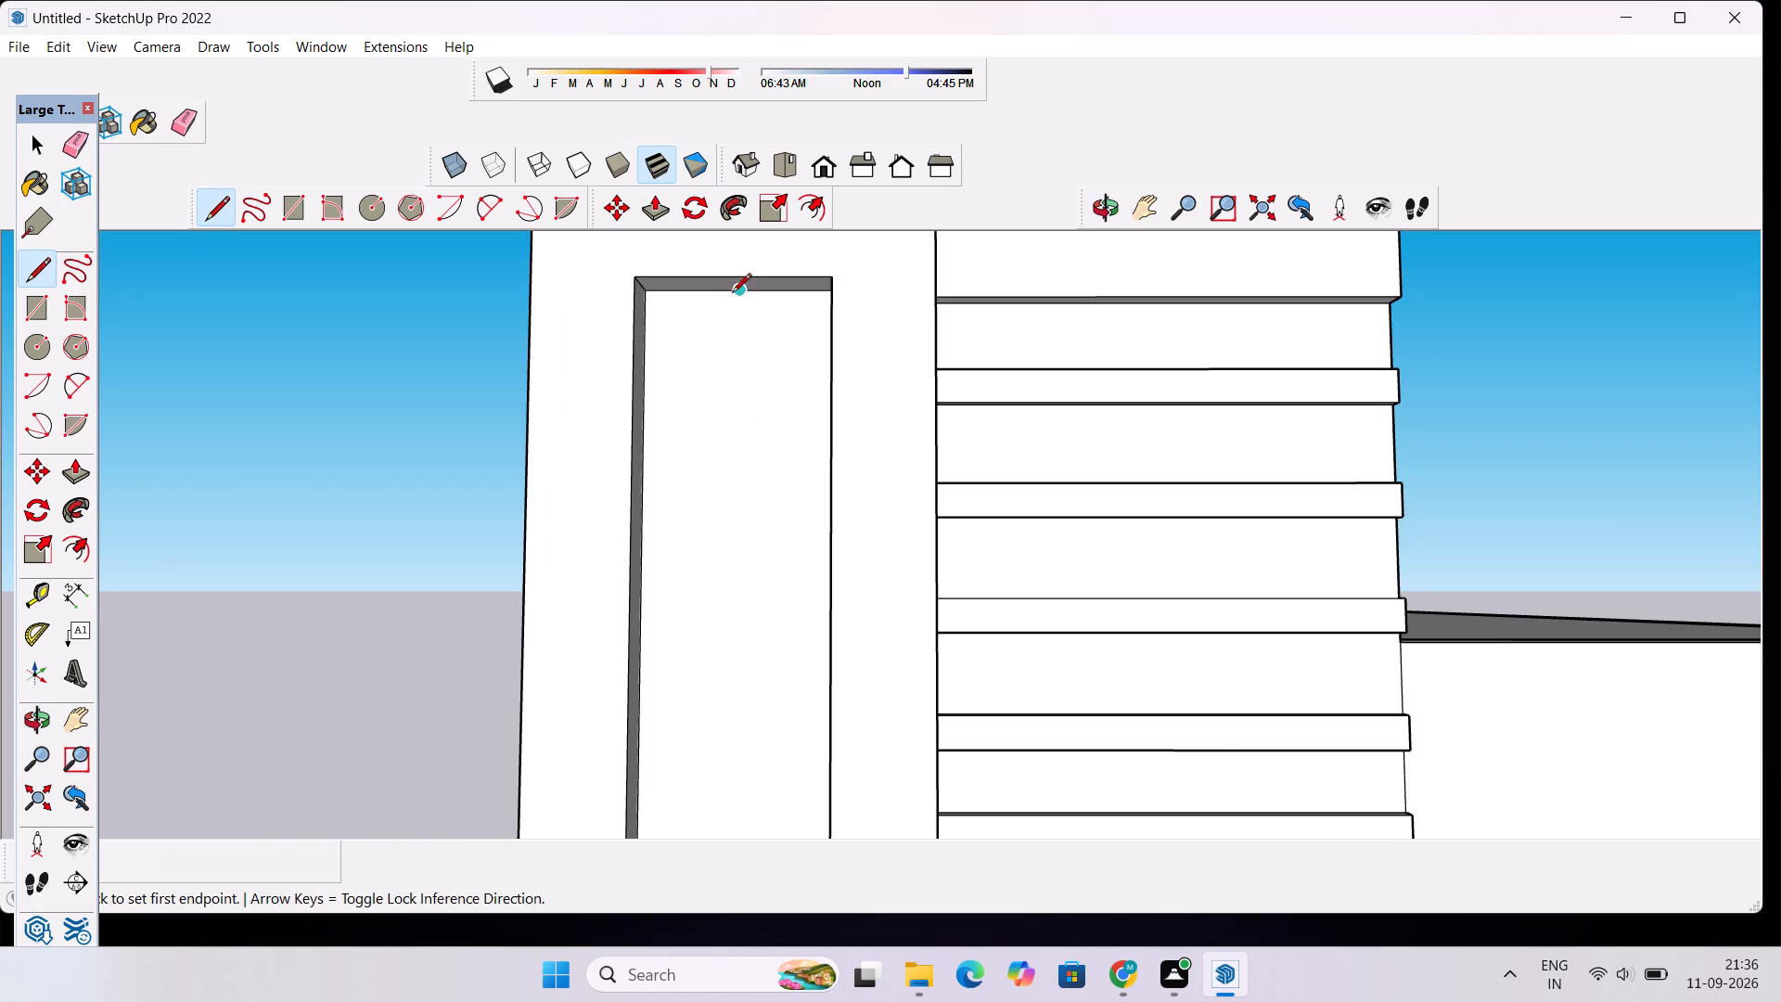
left_click(738, 295)
scroll(733, 395, "down", 8)
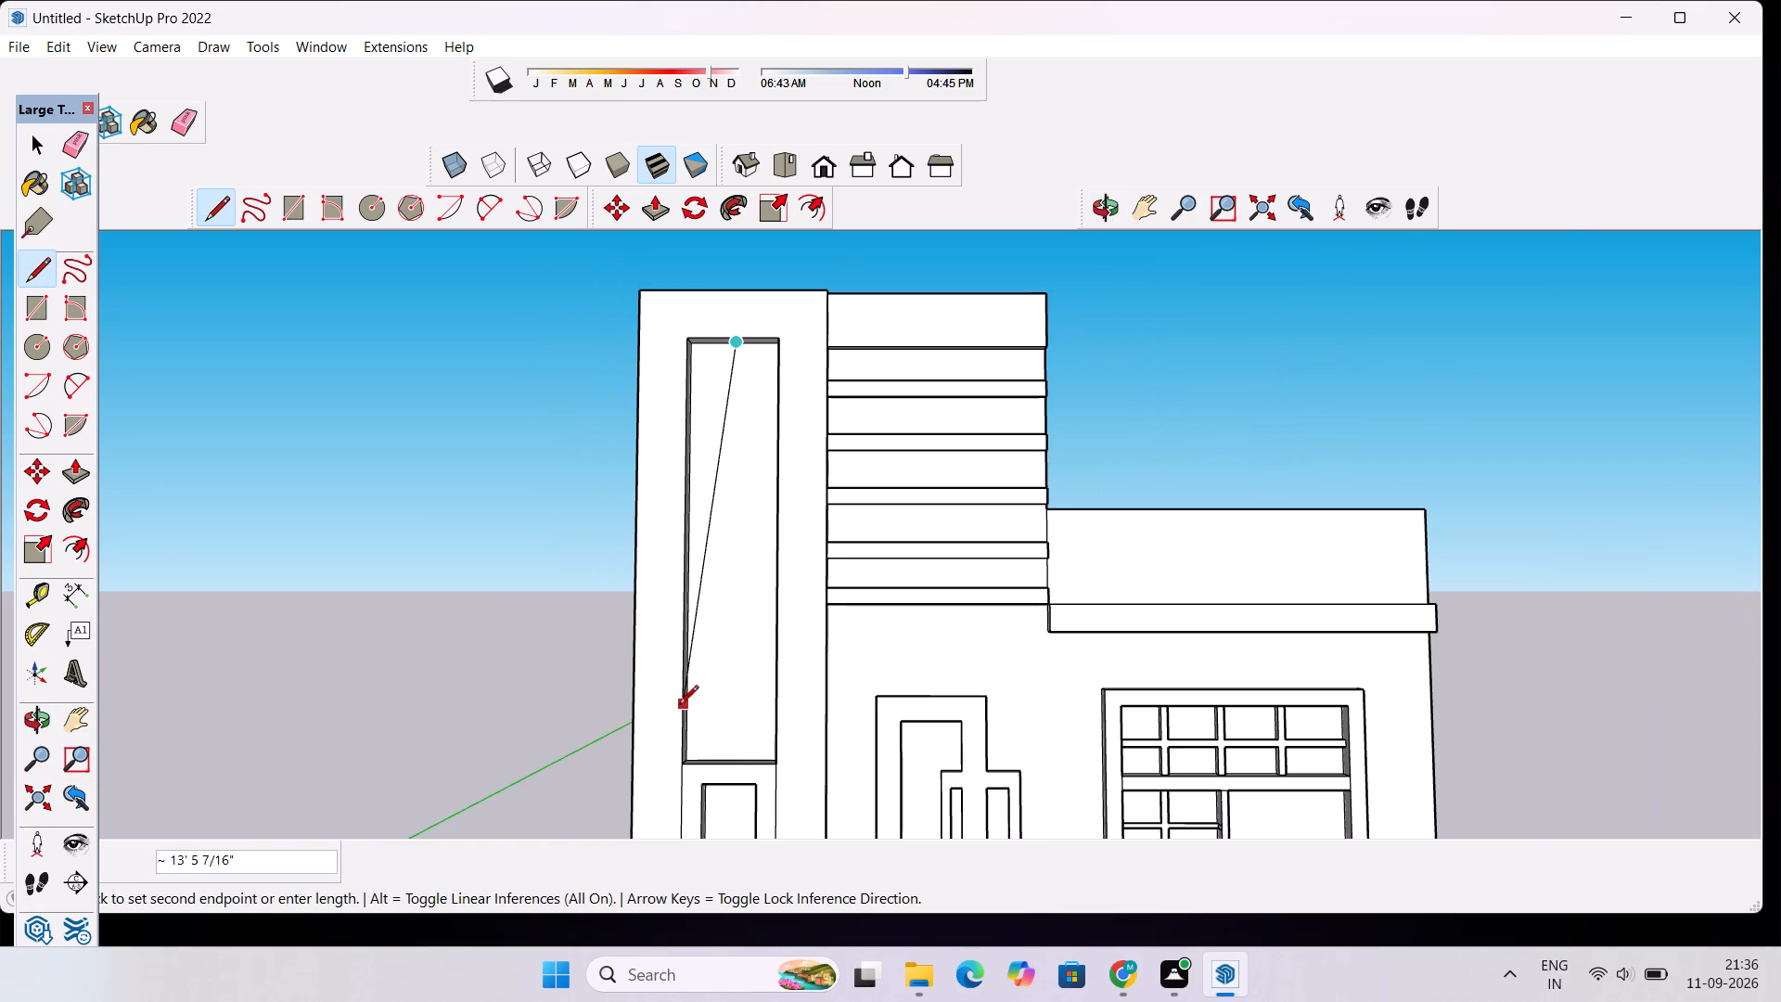
scroll(733, 759, "up", 16)
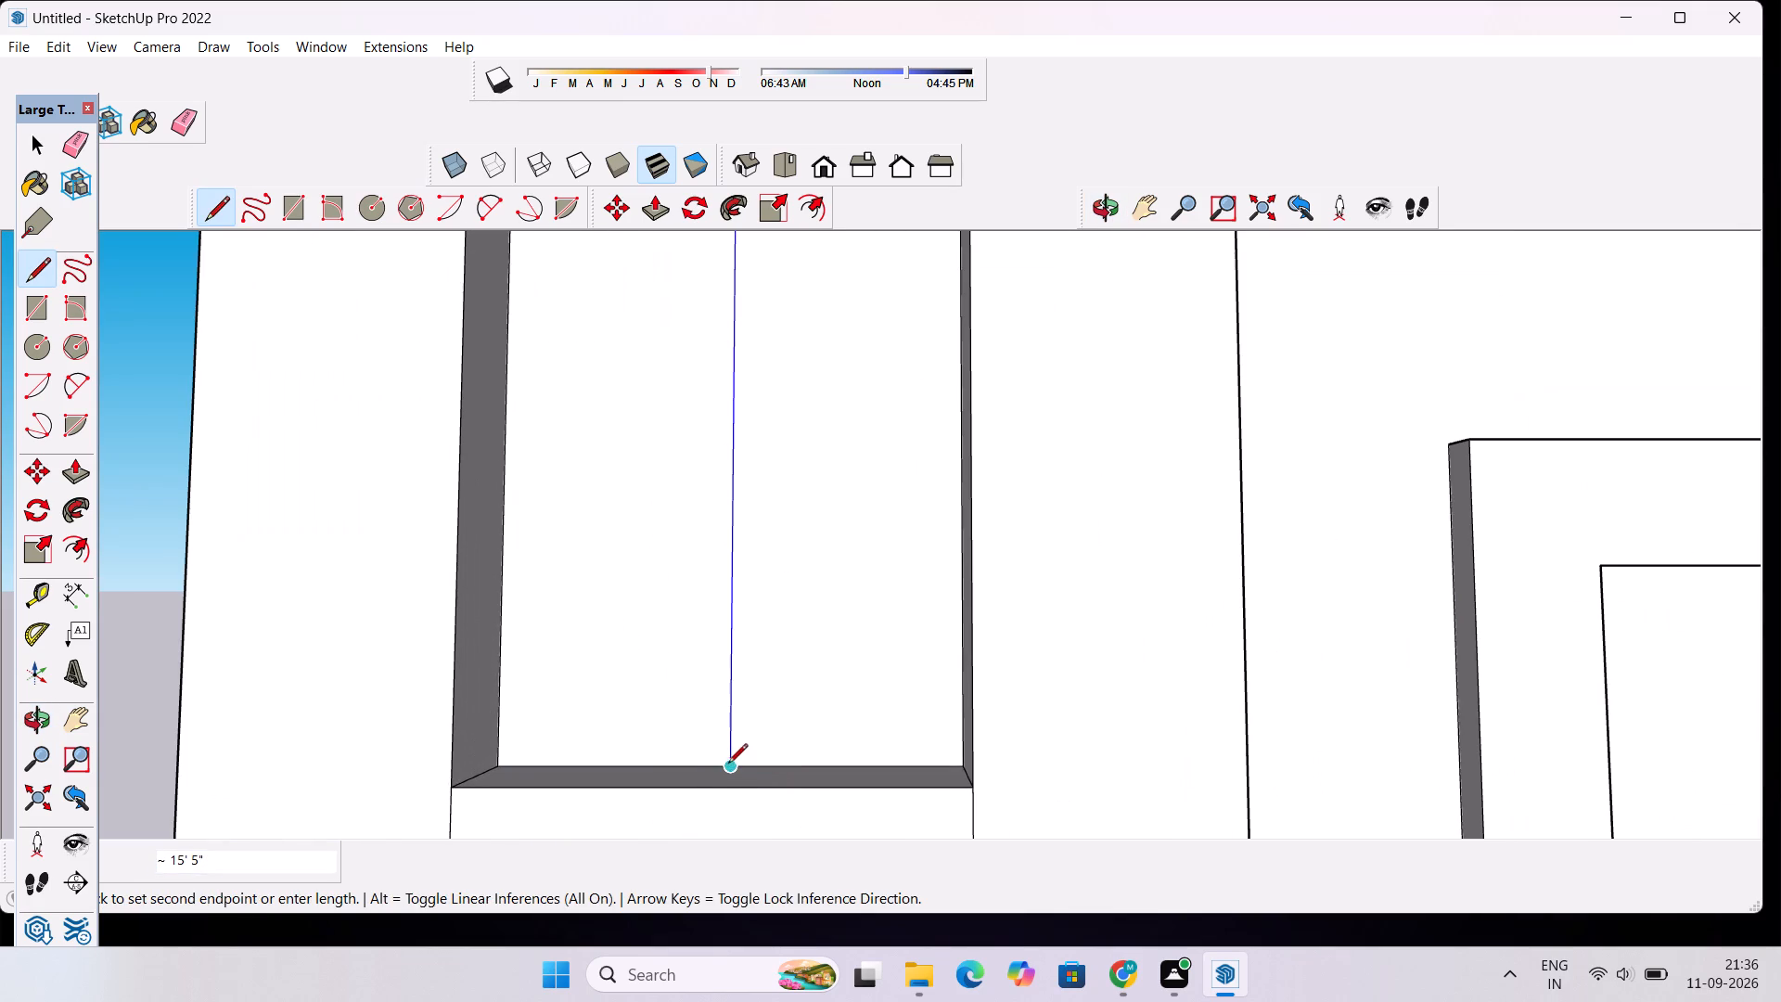
left_click(728, 767)
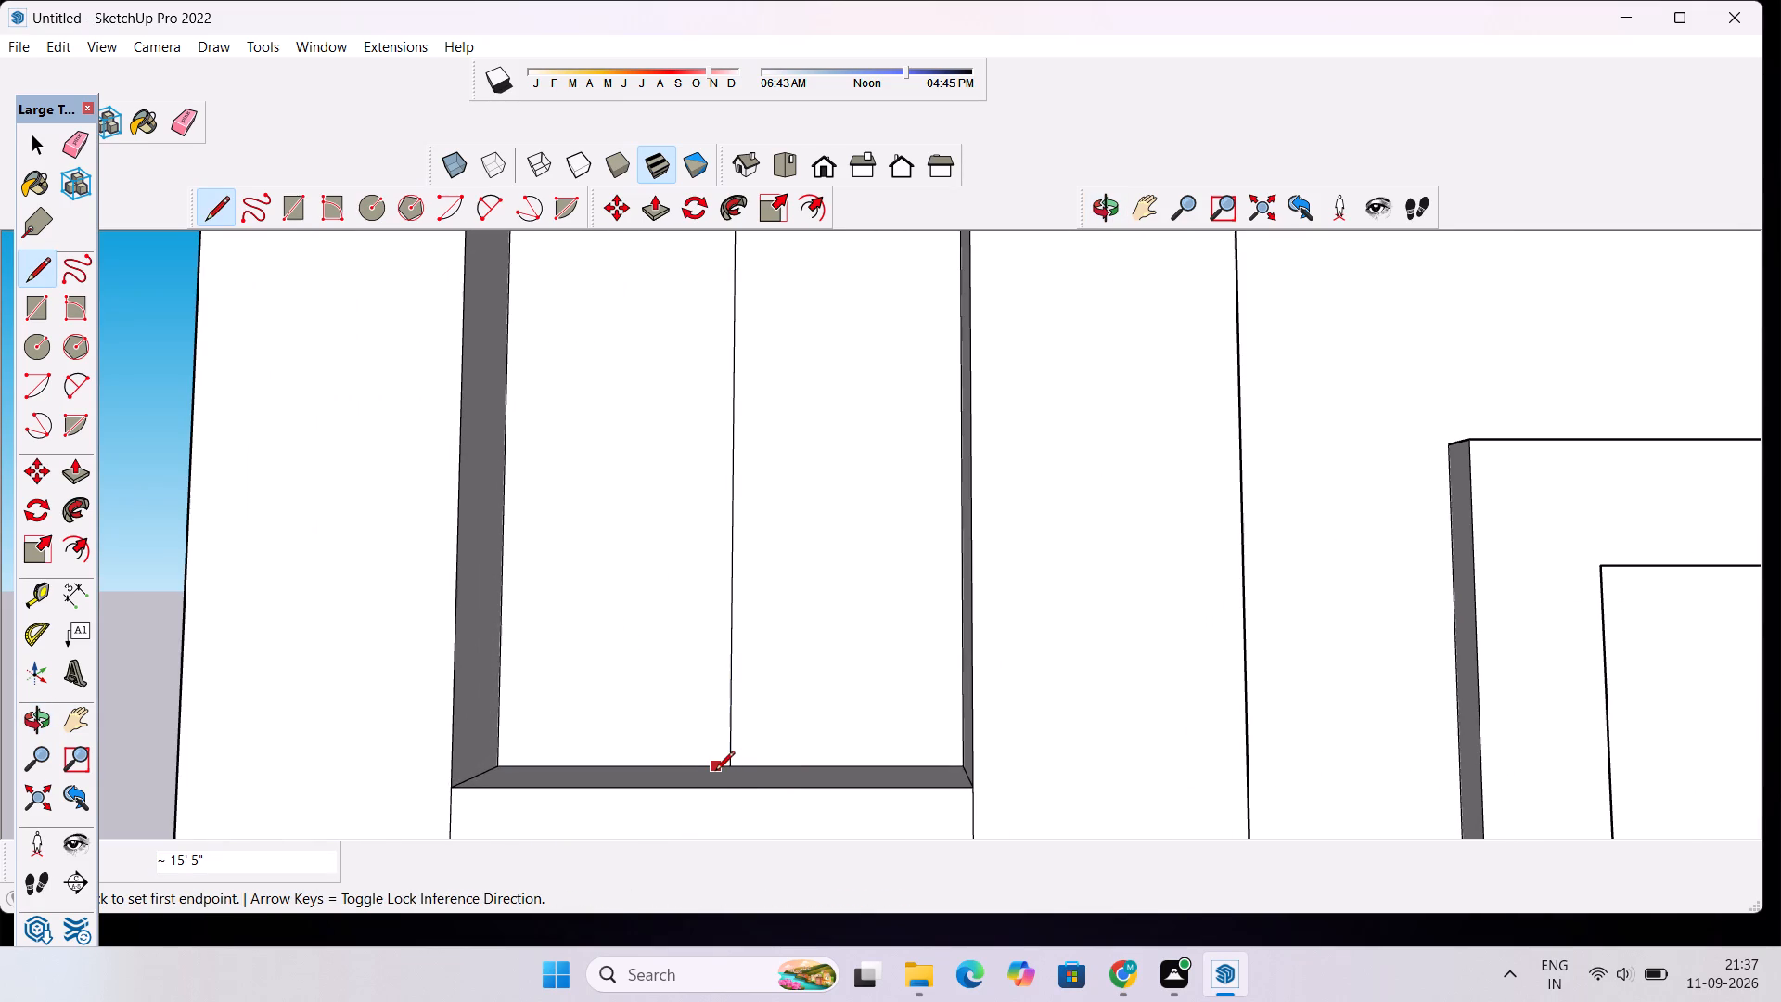
Draw a second full-height vertical line about 15' 5" long close beside the centre line, forming a thin strip on the recess's back face.
left_click(715, 767)
scroll(714, 700, "down", 10)
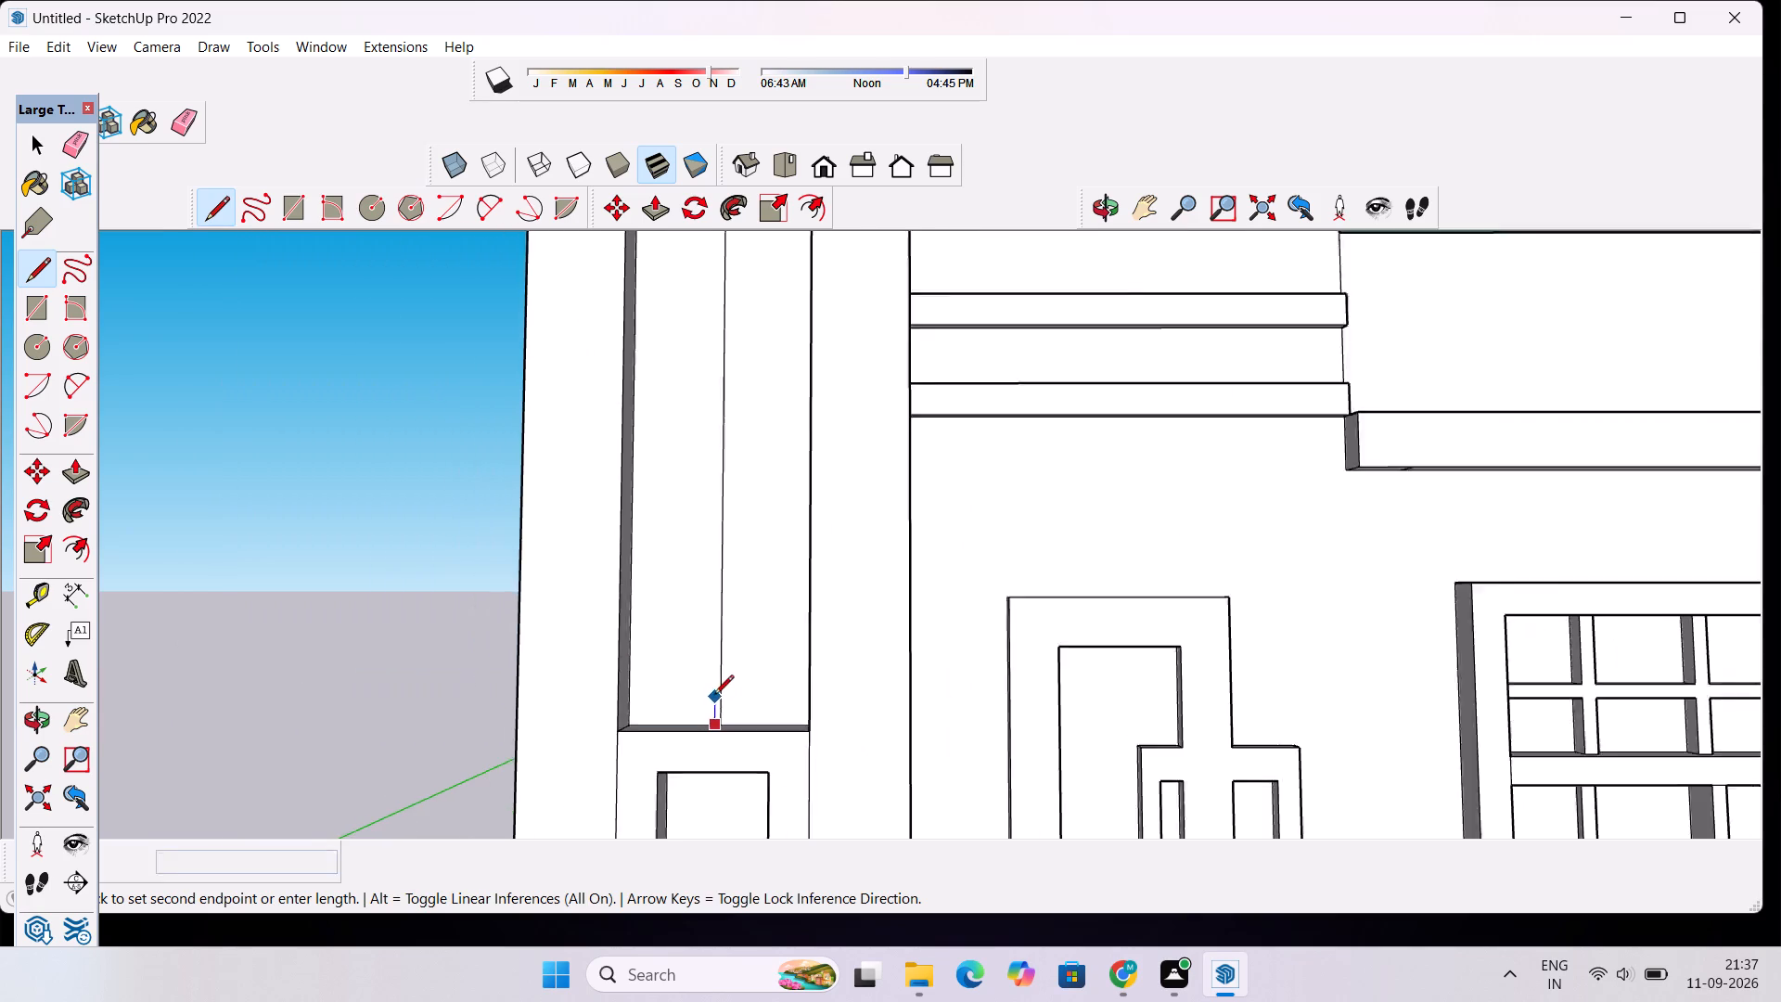
scroll(714, 696, "down", 8)
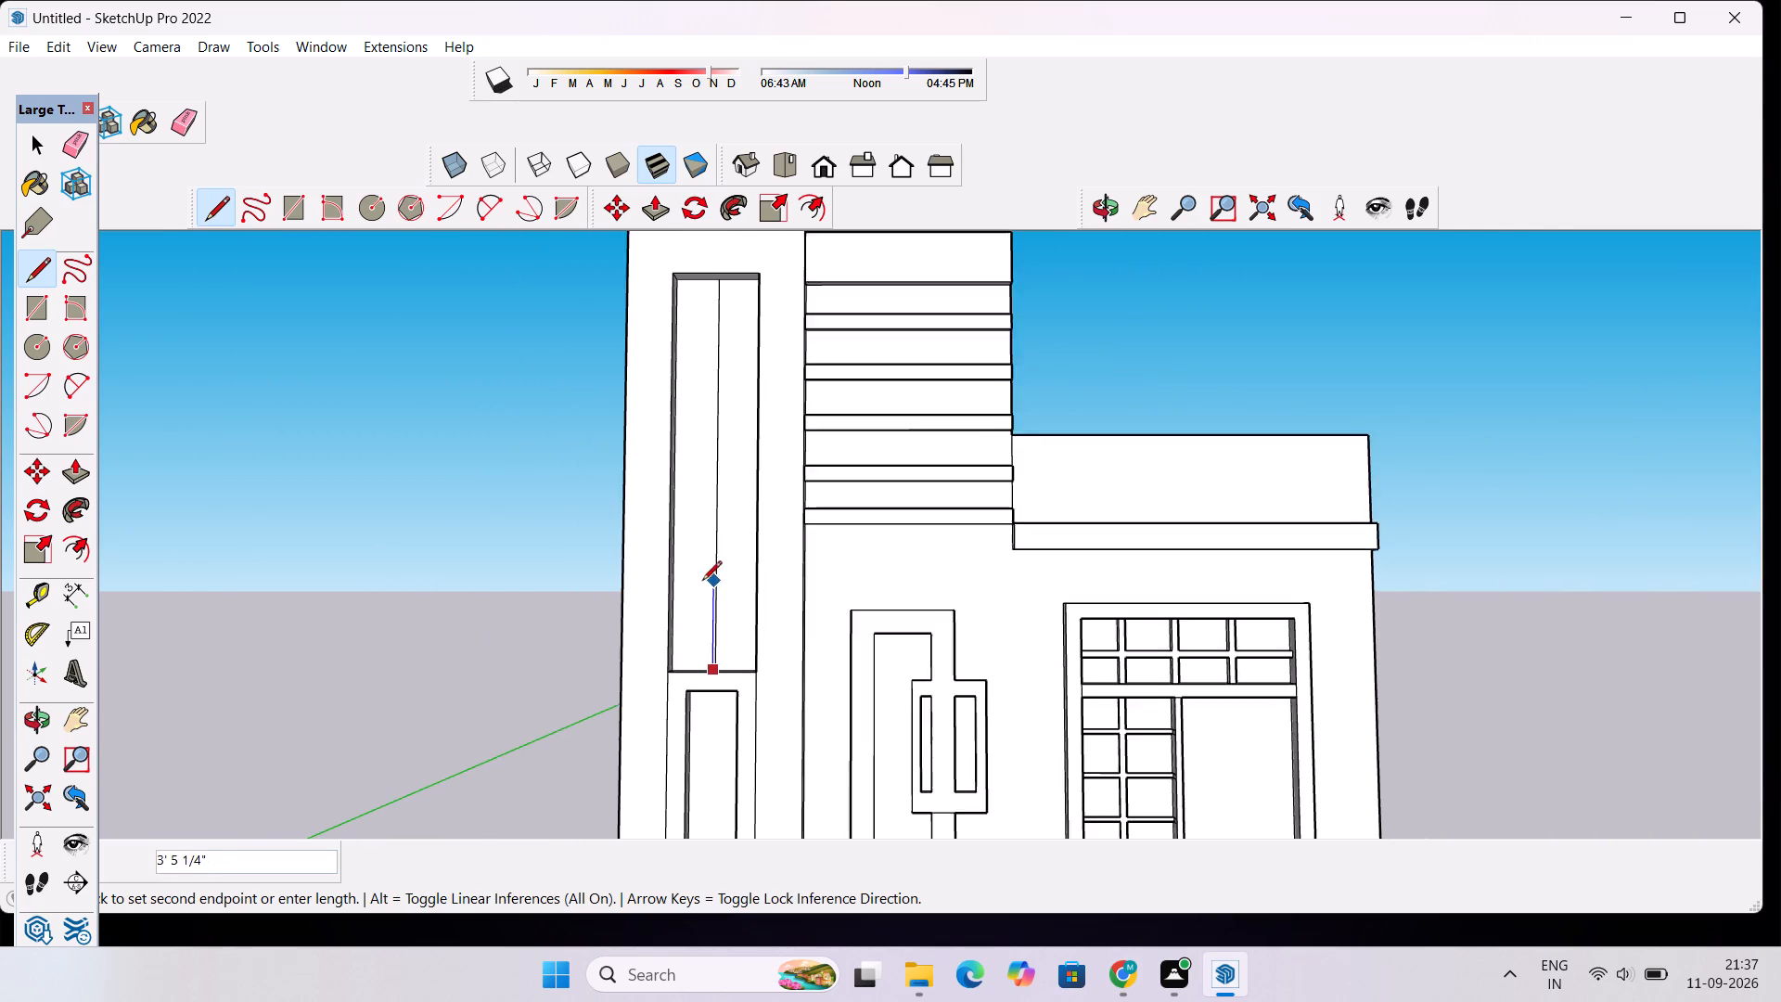
scroll(702, 582, "down", 2)
scroll(705, 345, "up", 7)
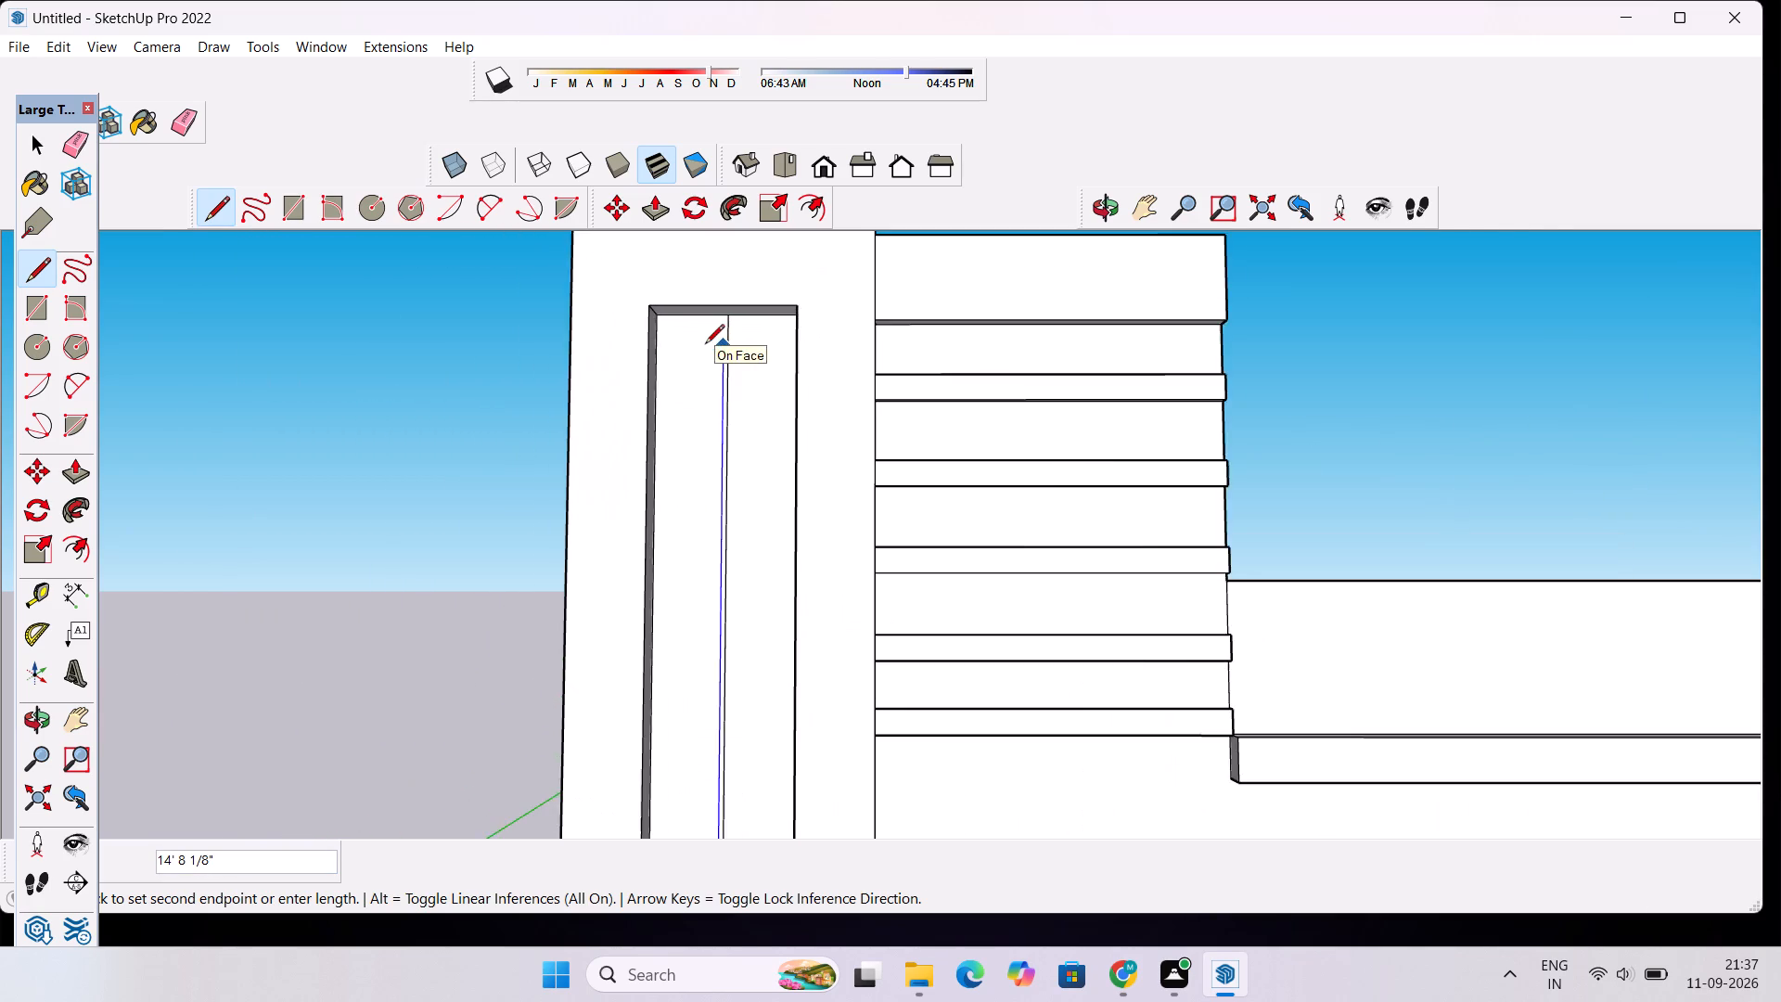
scroll(705, 345, "up", 4)
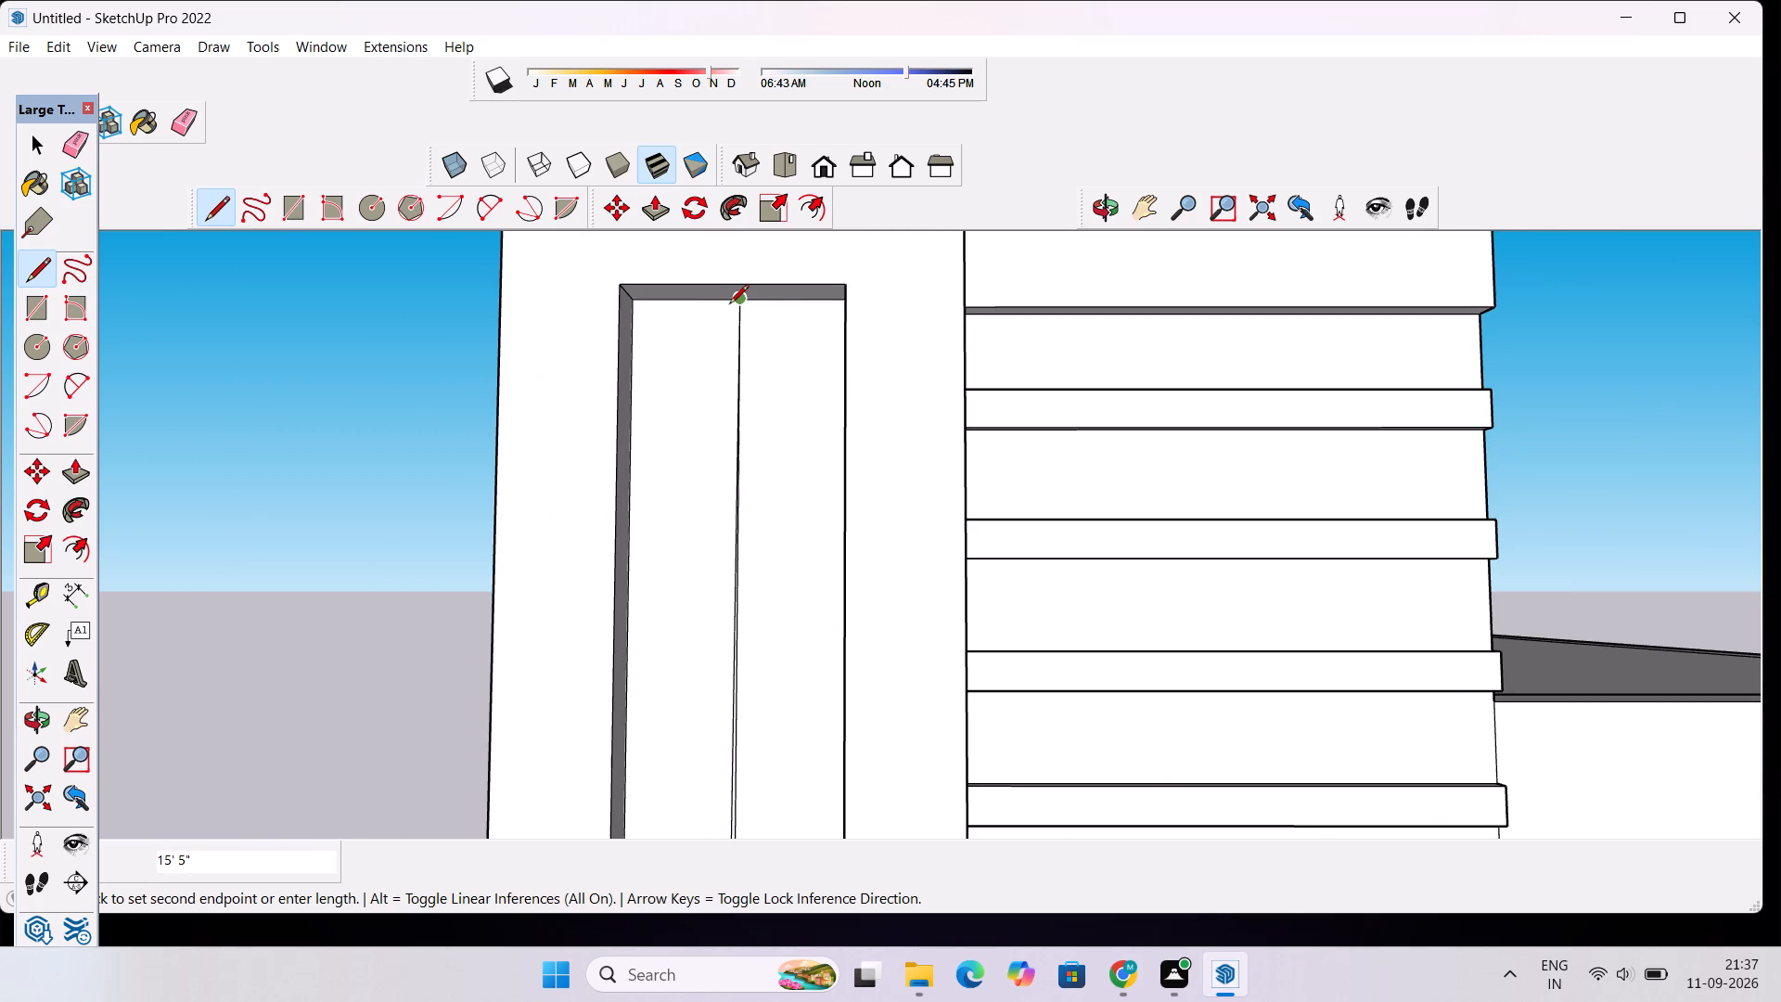
left_click(724, 302)
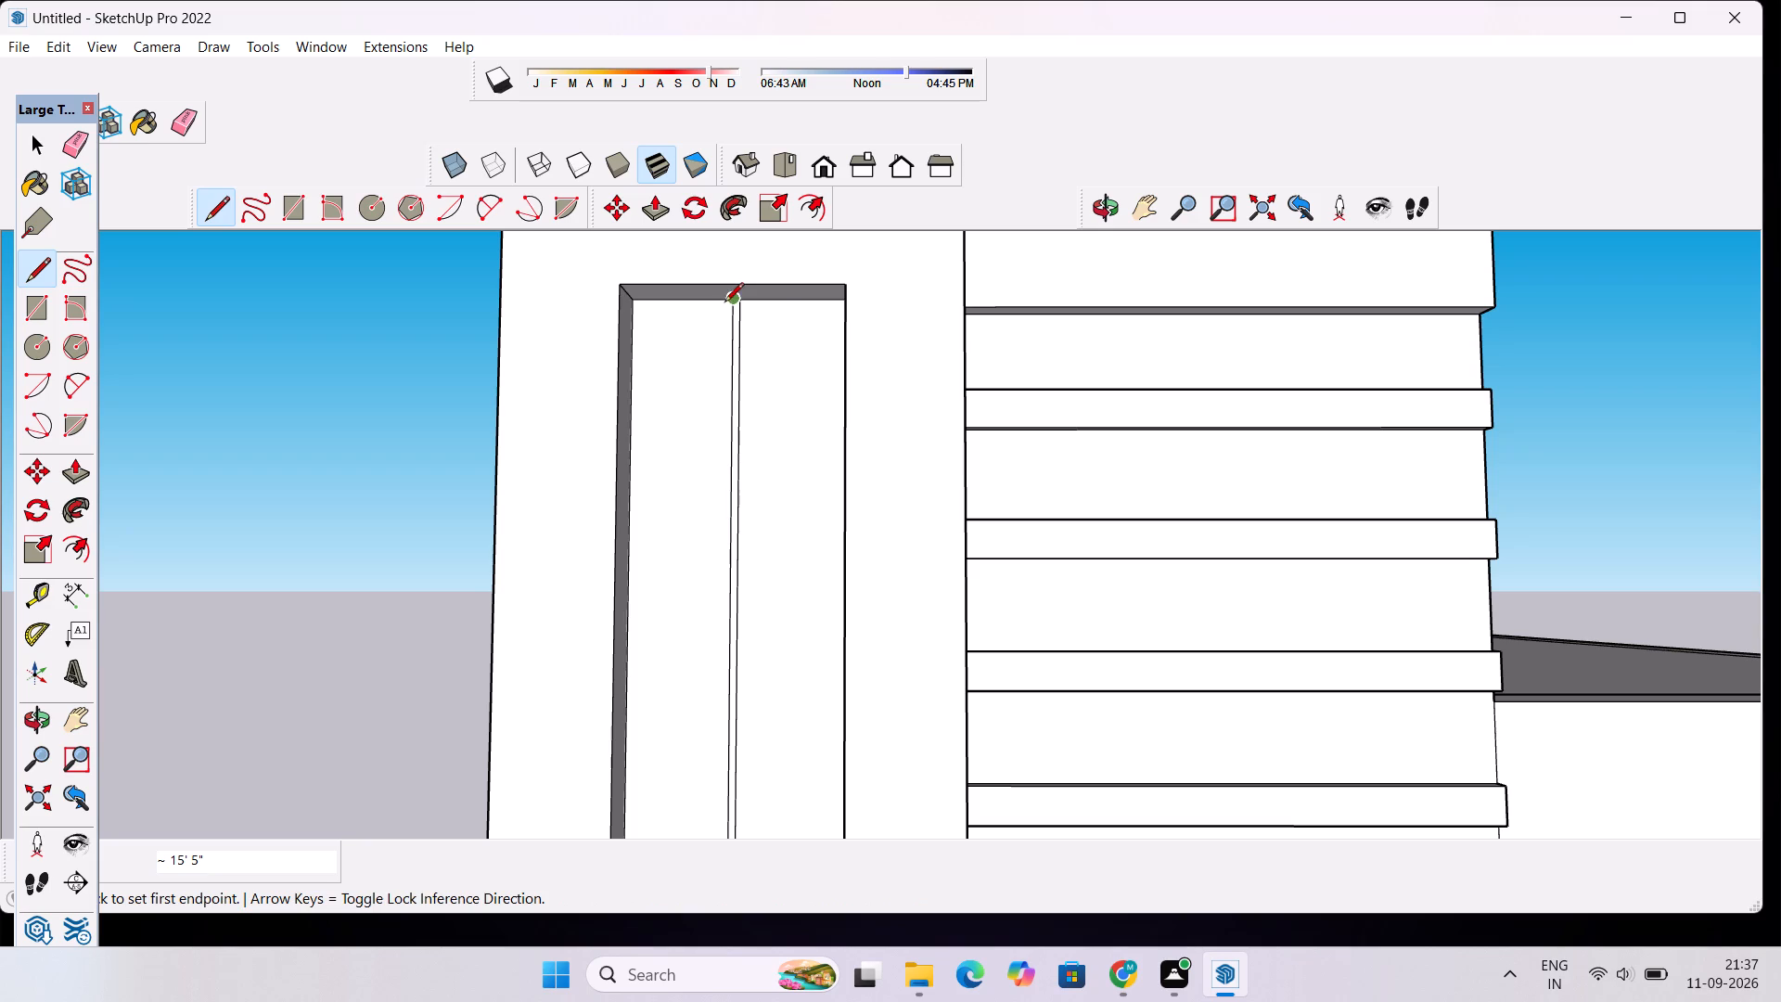
key("space")
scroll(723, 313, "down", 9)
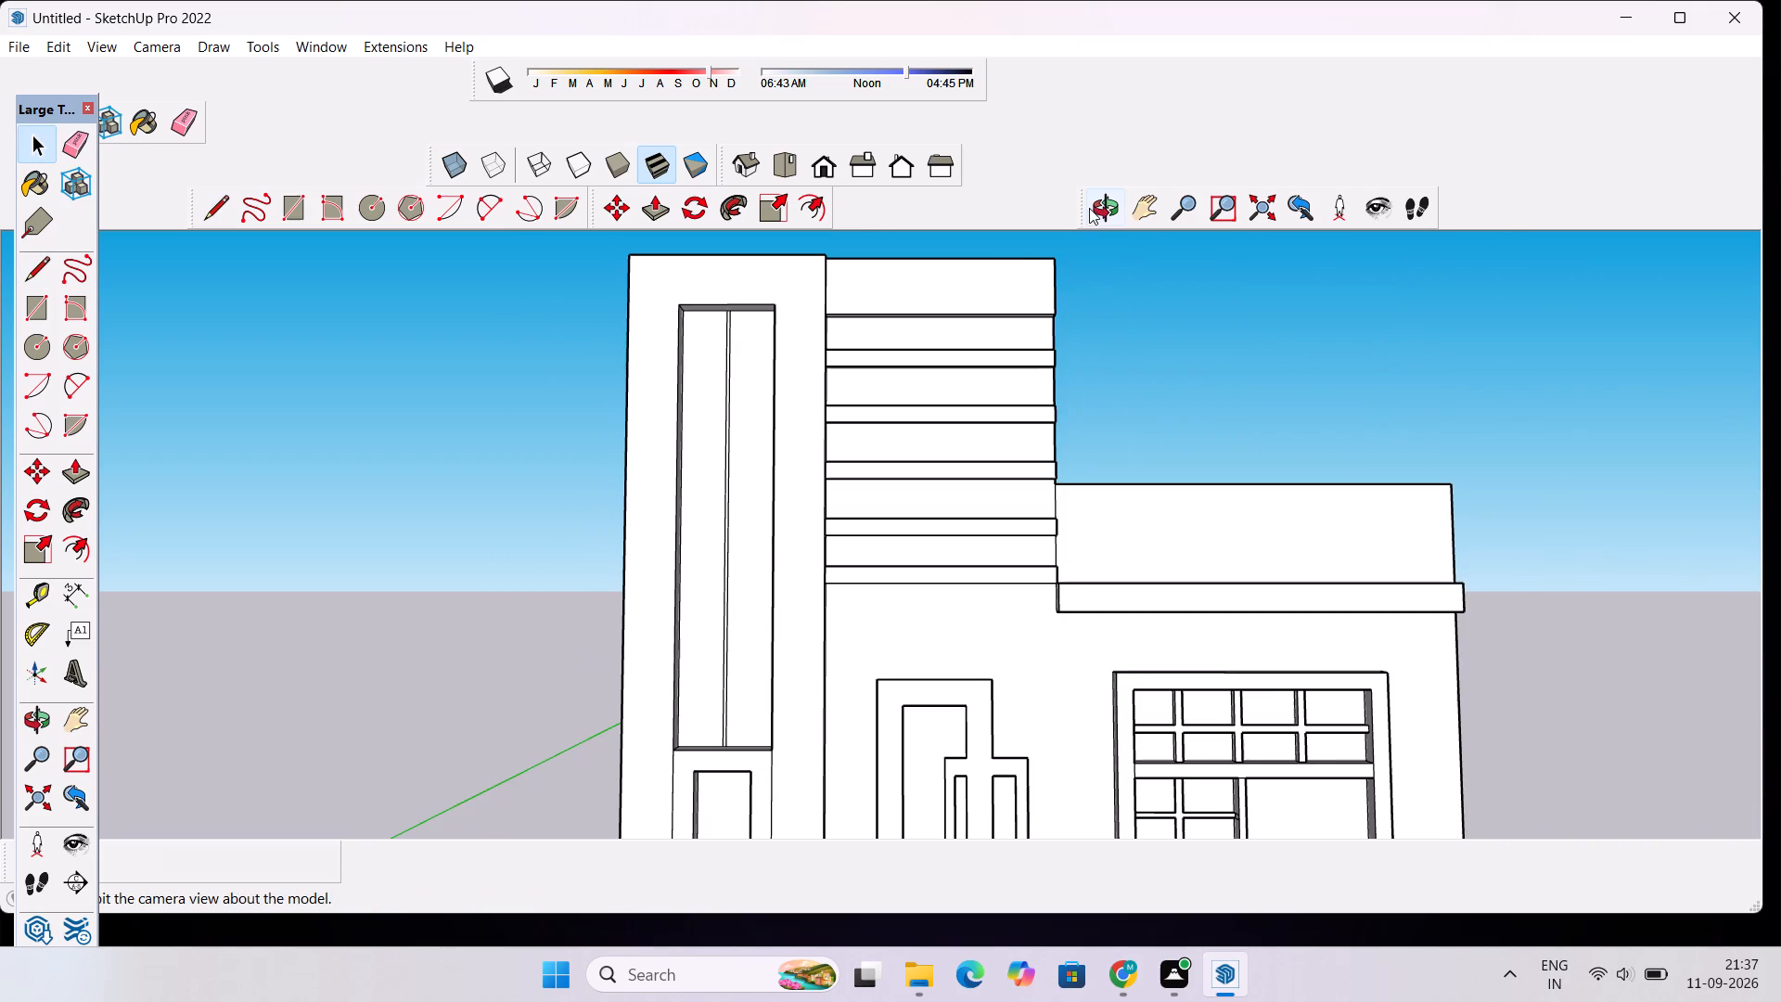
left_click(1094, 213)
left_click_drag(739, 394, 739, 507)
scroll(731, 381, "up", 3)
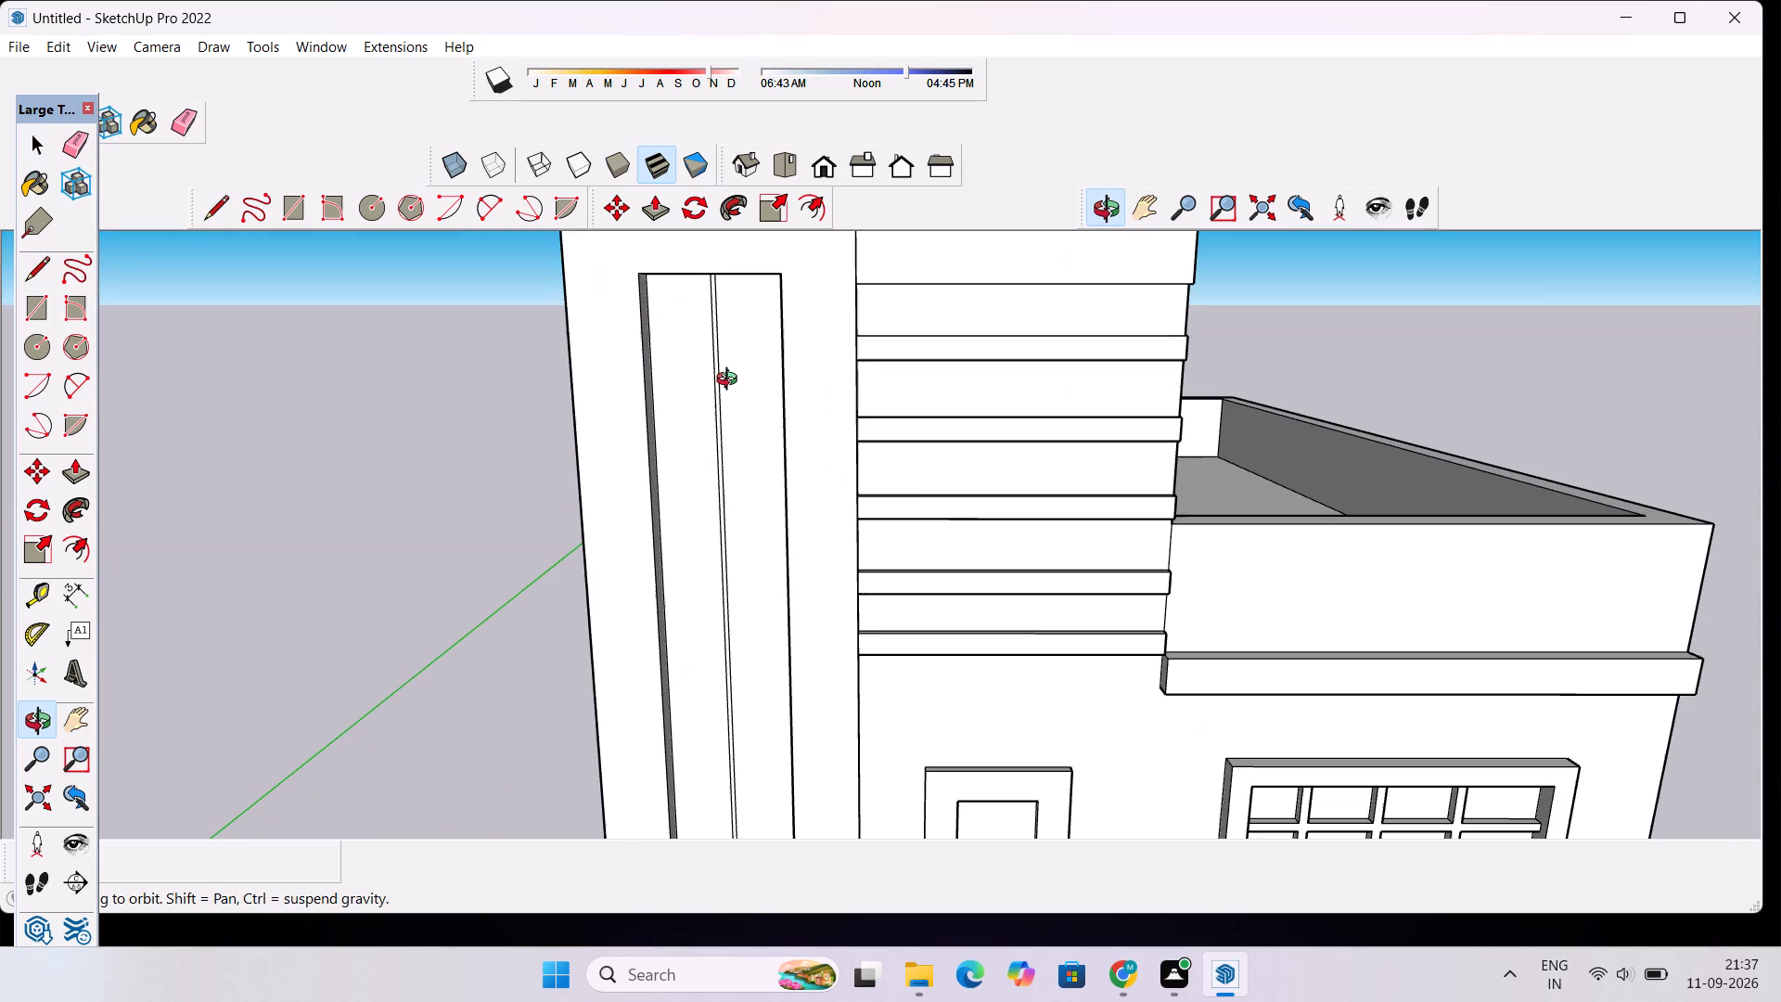
Undo the second vertical line drawn beside the centre line on the upper recess's back face.
key("ctrl+z")
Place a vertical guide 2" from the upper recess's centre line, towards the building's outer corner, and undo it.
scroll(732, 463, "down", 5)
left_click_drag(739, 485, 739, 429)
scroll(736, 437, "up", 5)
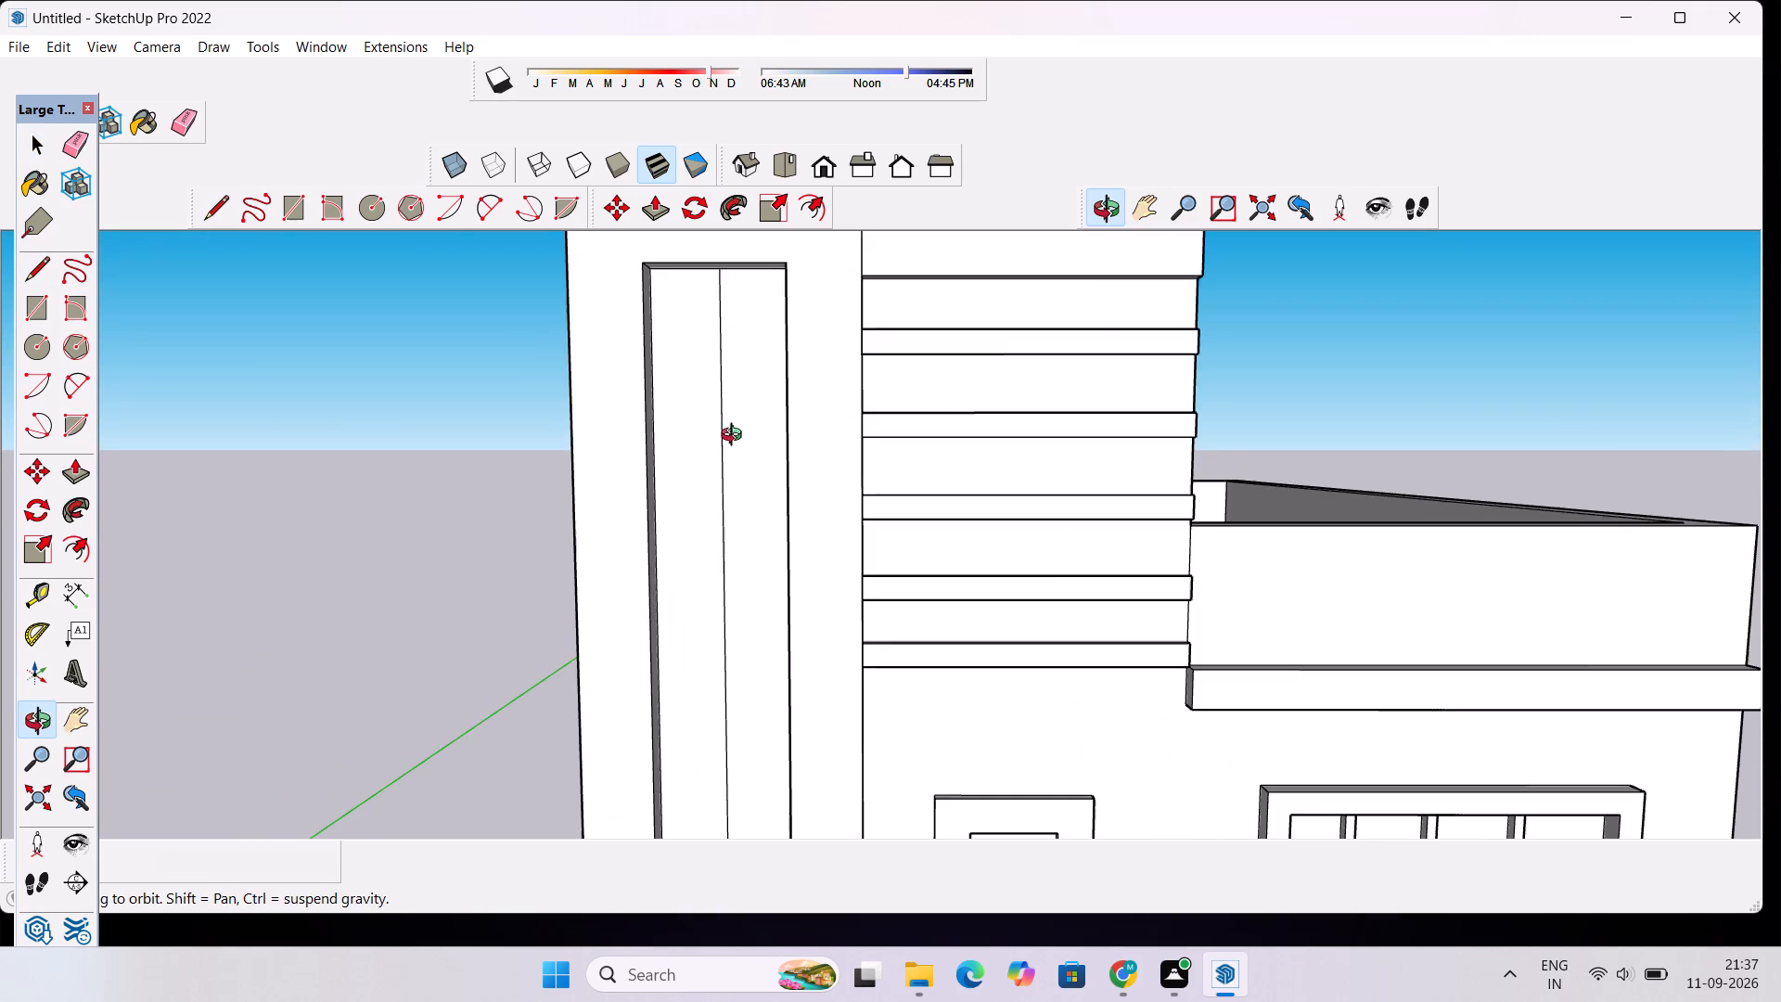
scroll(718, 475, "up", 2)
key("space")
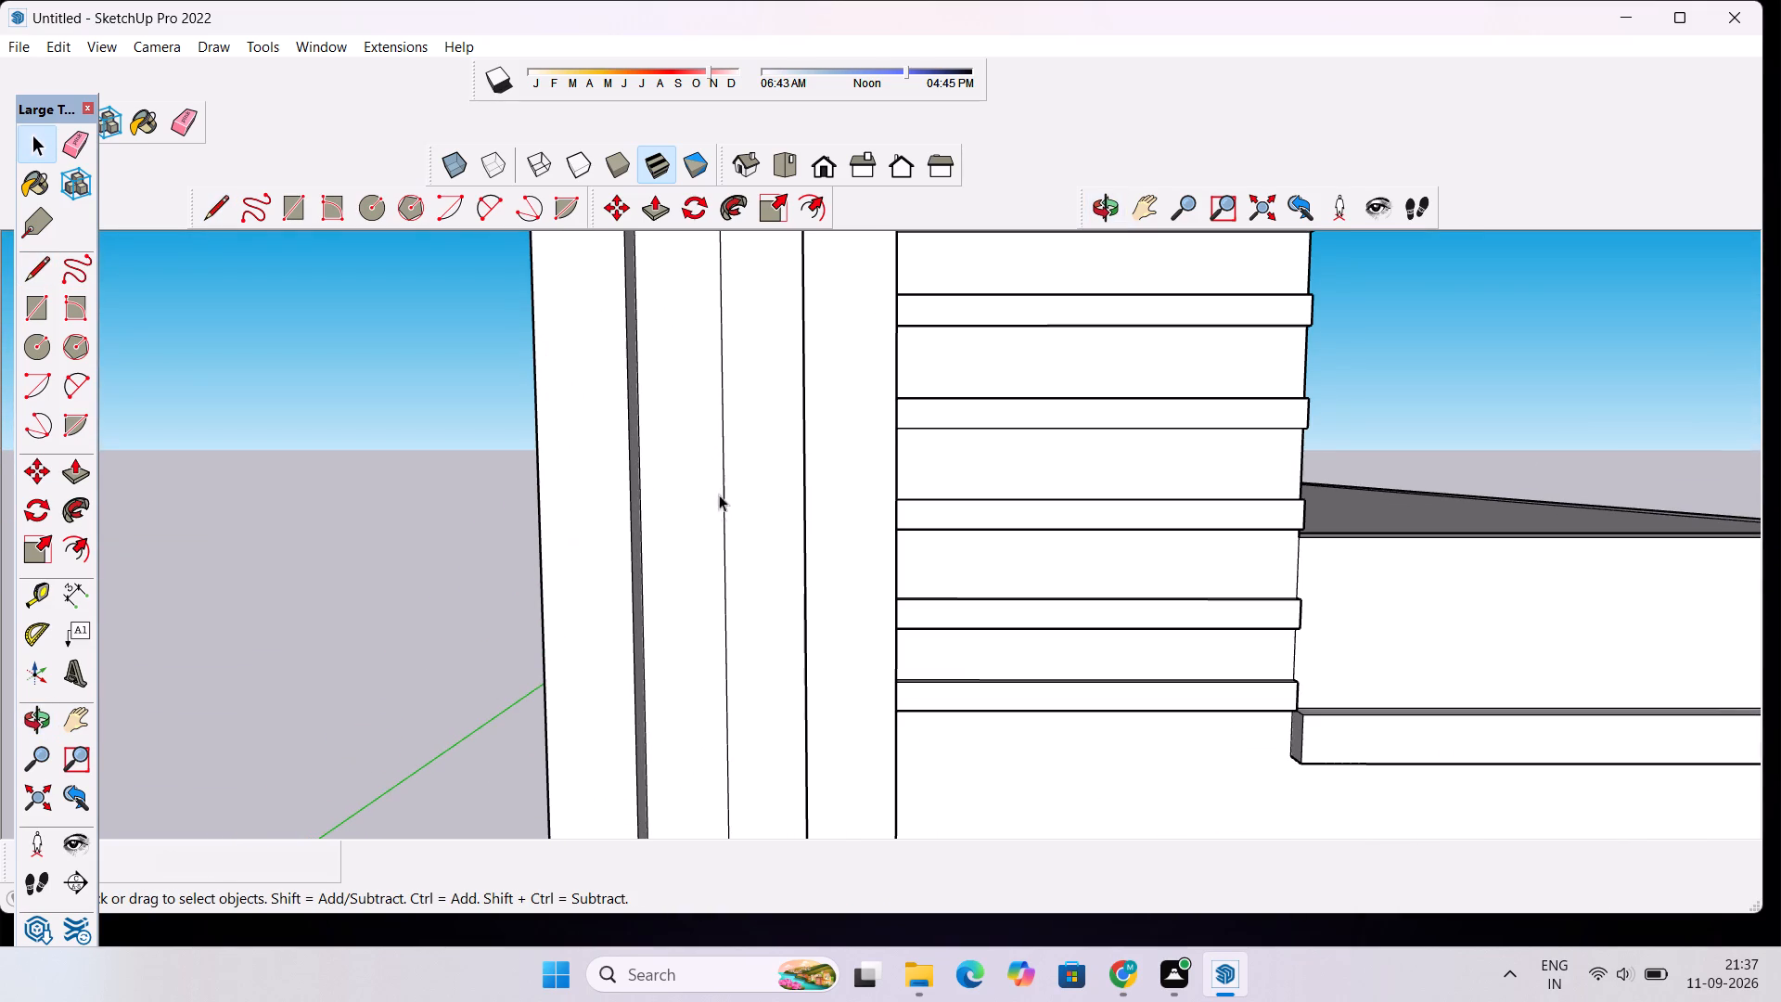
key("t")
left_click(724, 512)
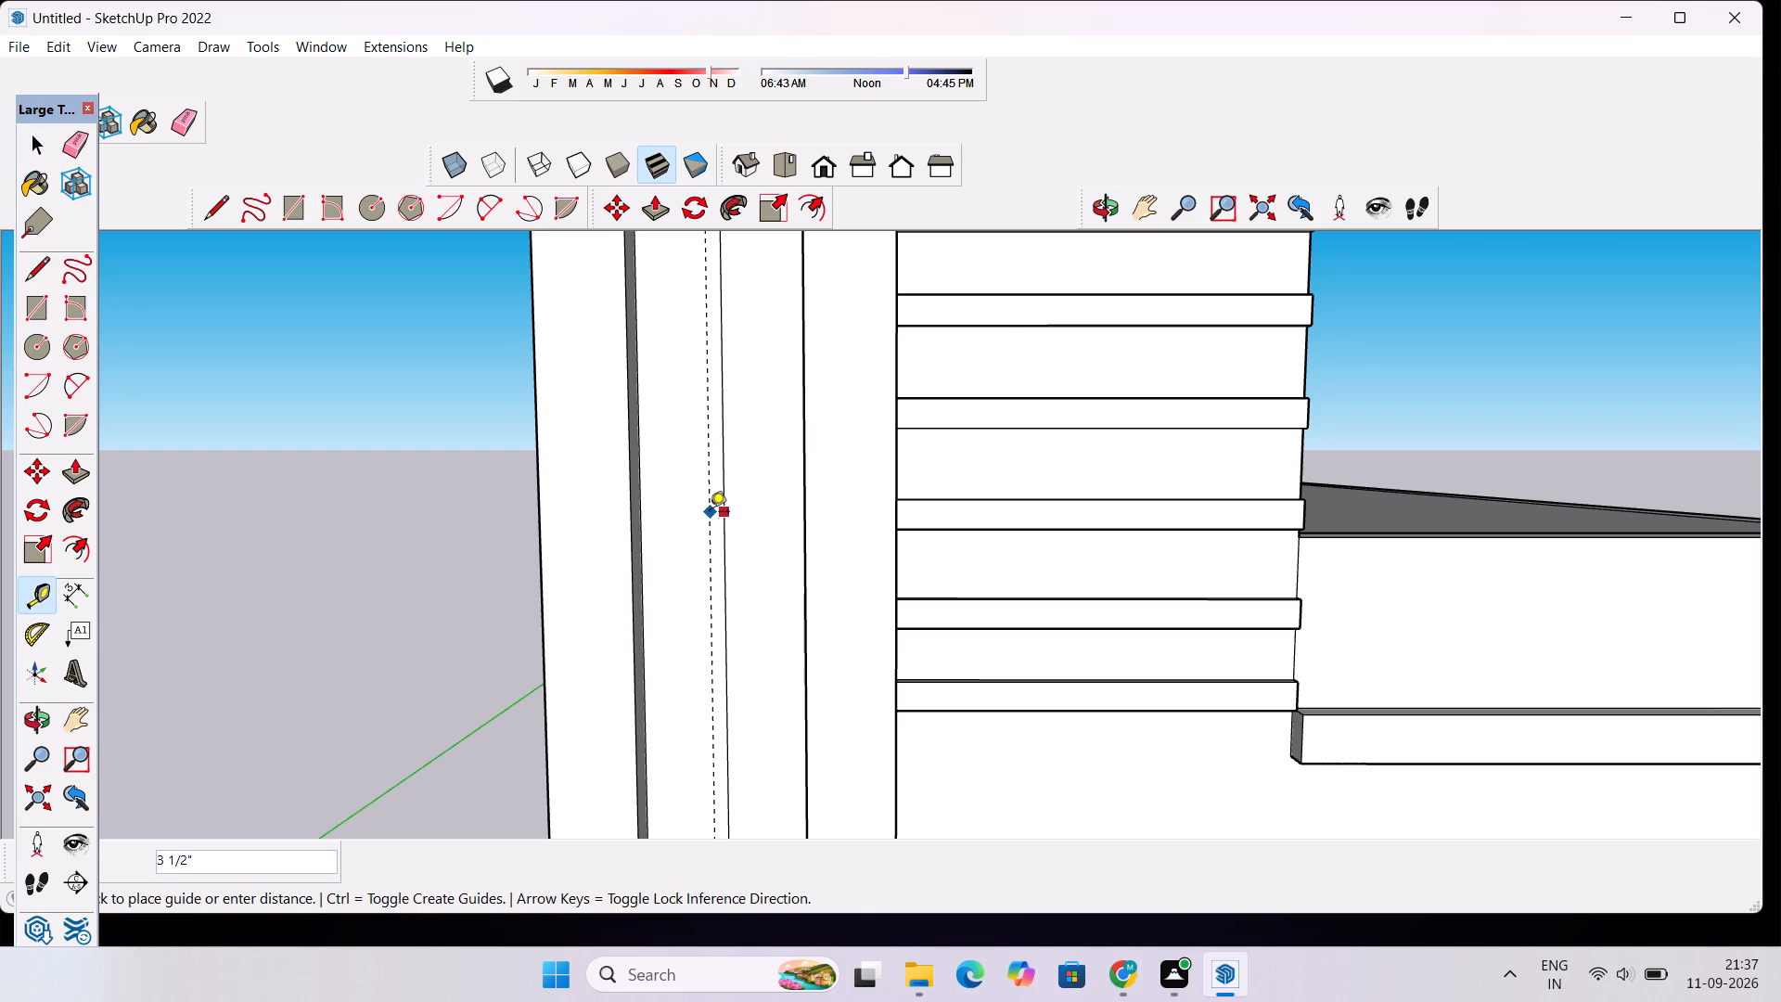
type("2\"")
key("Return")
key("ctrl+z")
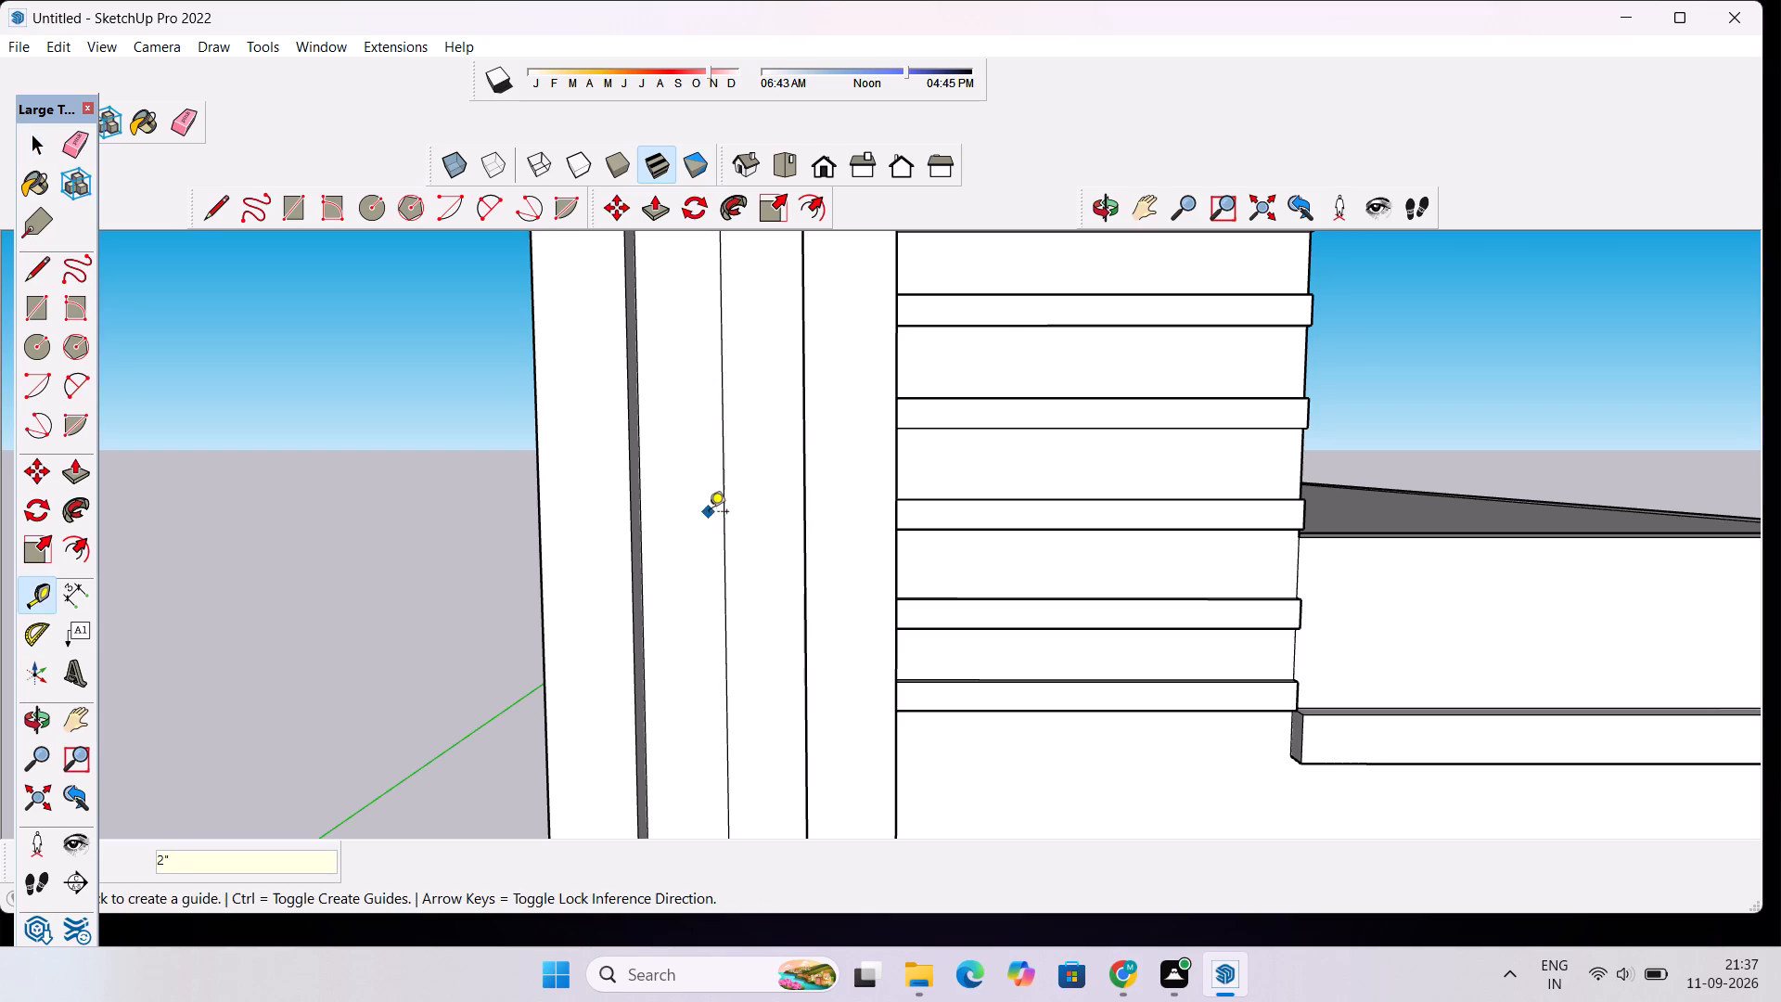
Place a vertical guide 3" from the upper recess's centre line, on the side towards the building's outer corner.
left_click(724, 469)
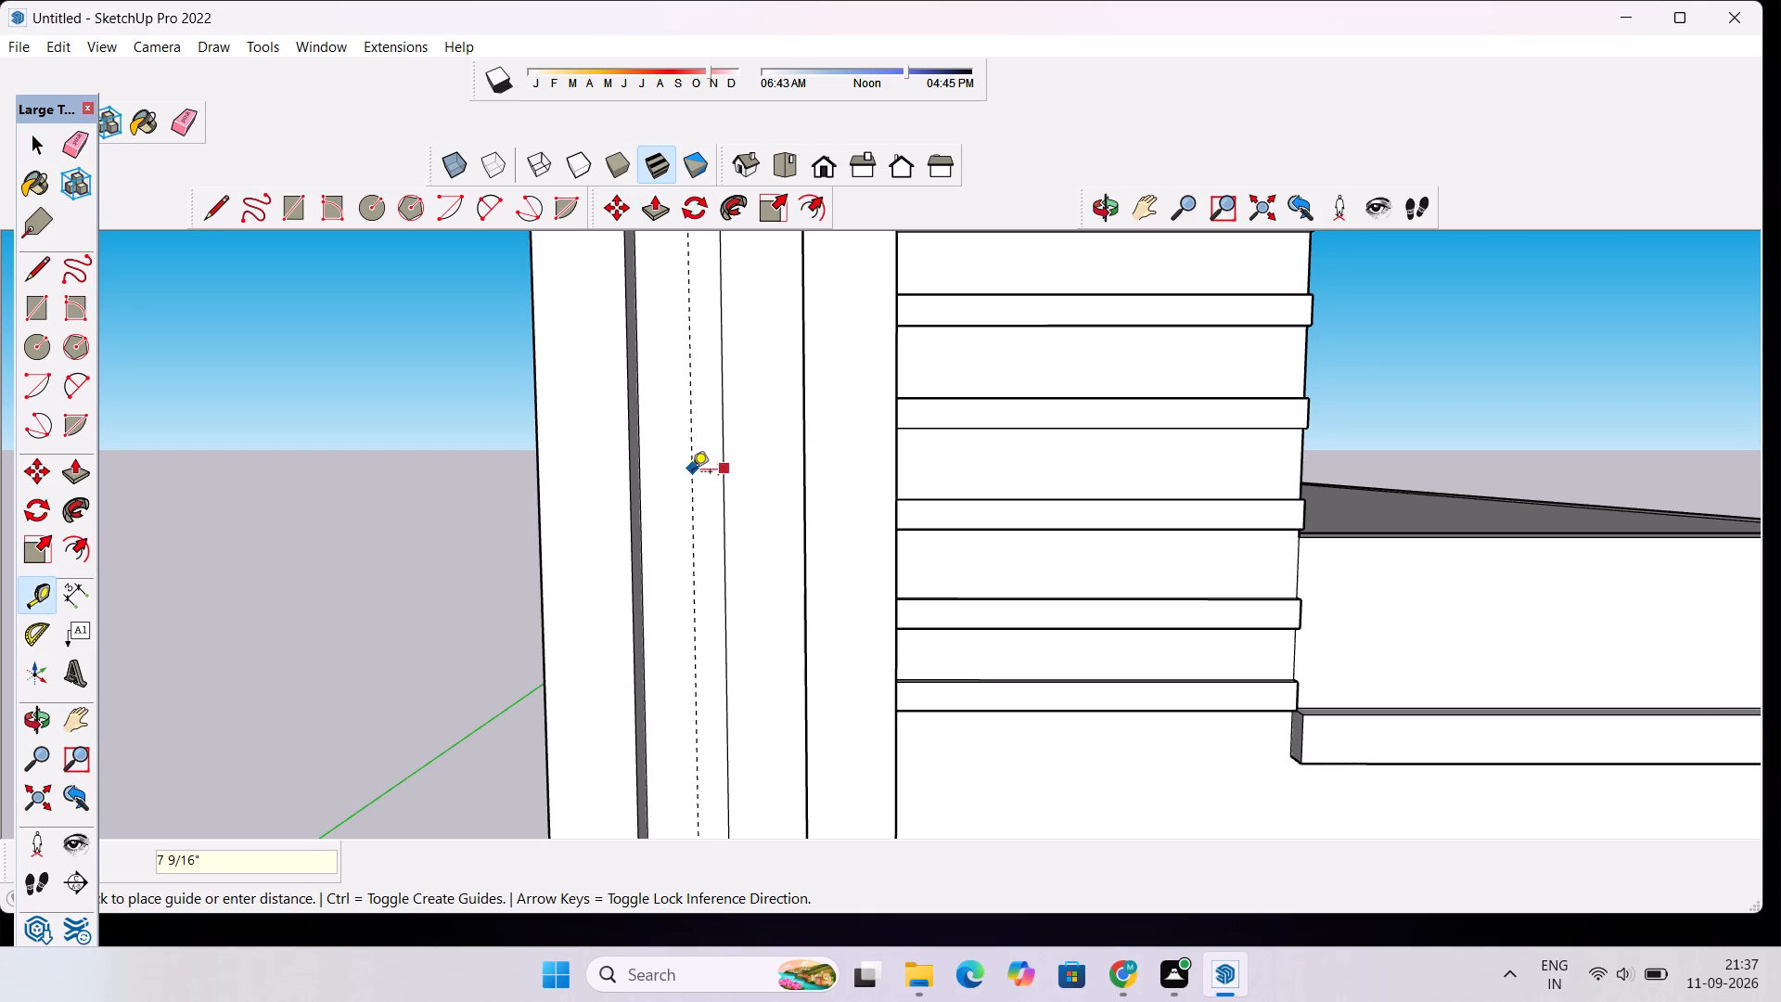
type("3\"")
key("Return")
Place a horizontal guide 2.5' above the bottom edge of the upper recess's back face.
scroll(692, 487, "down", 7)
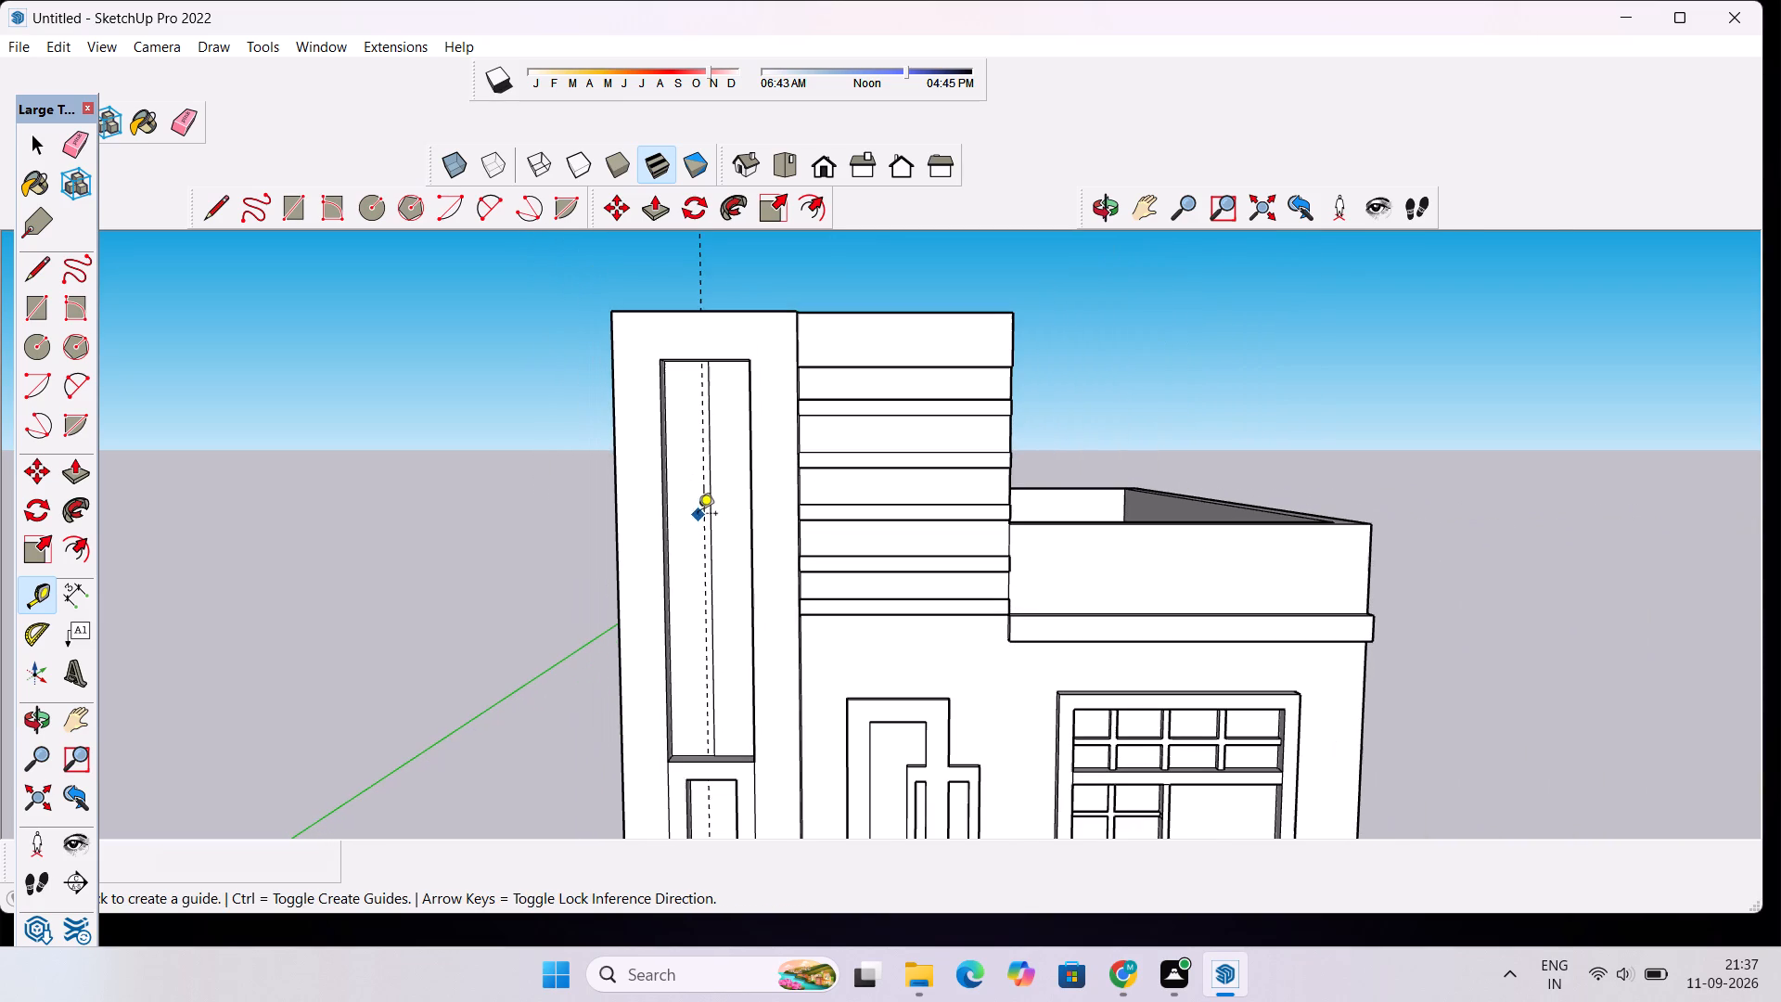
scroll(730, 755, "up", 4)
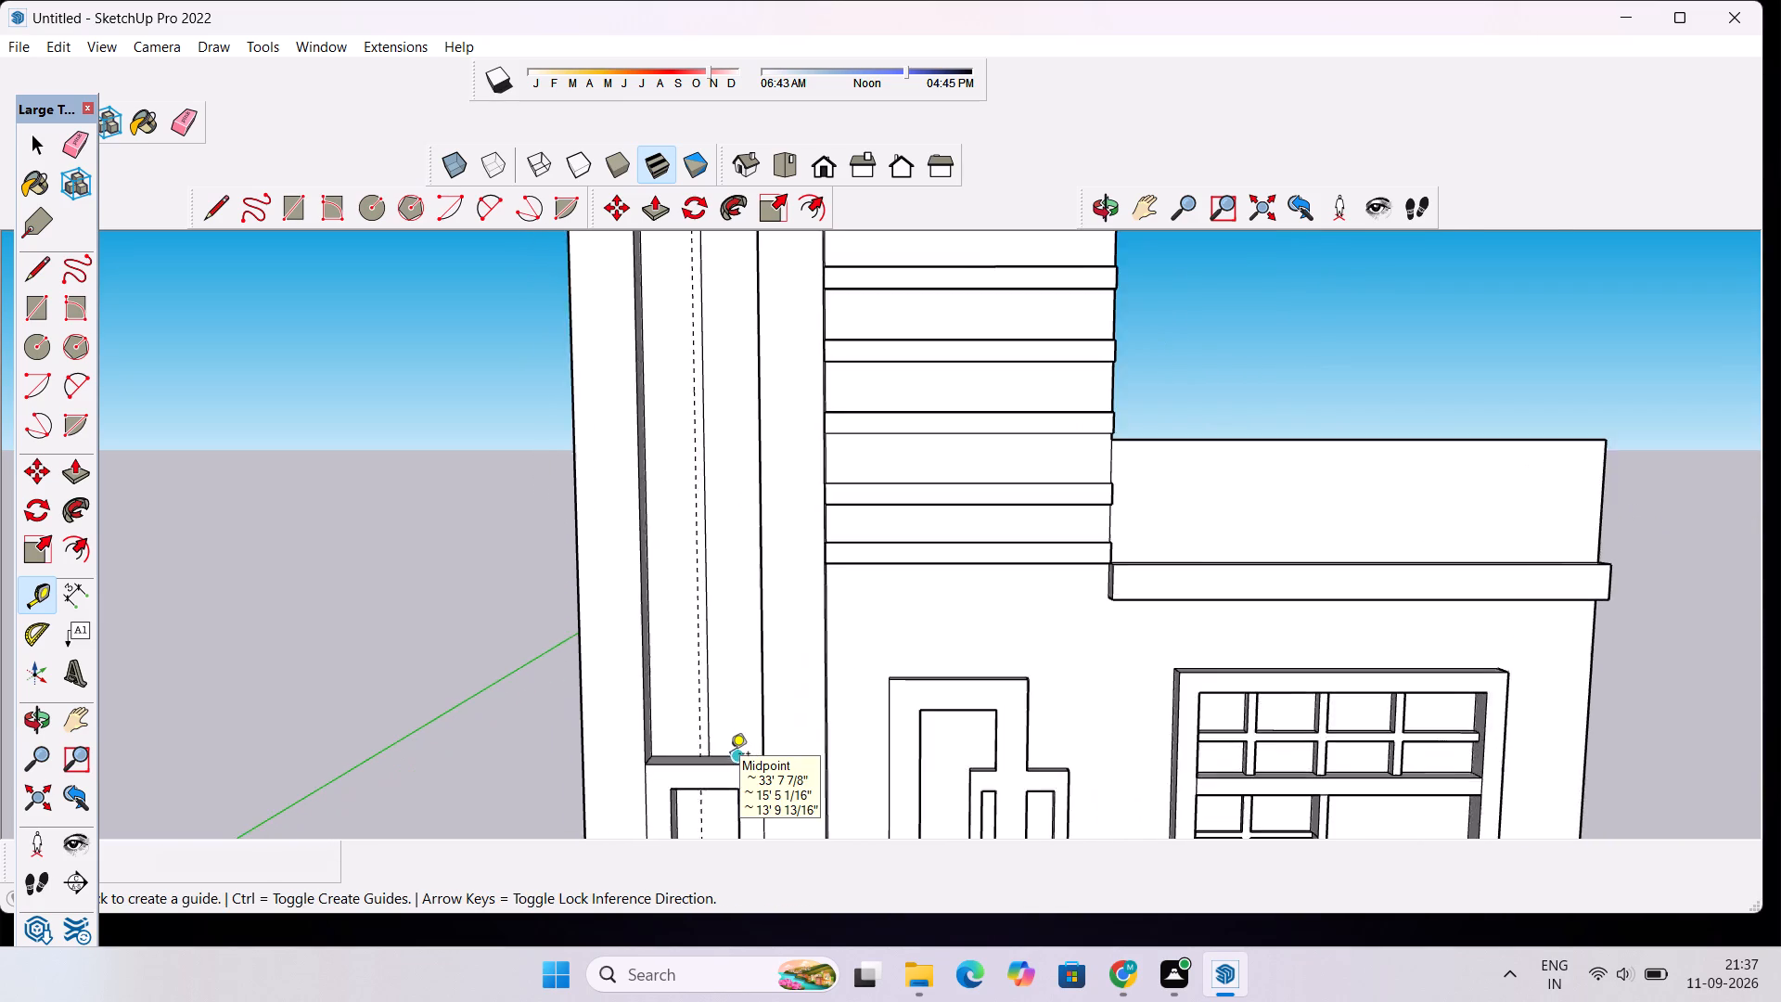
scroll(730, 755, "up", 4)
left_click(717, 753)
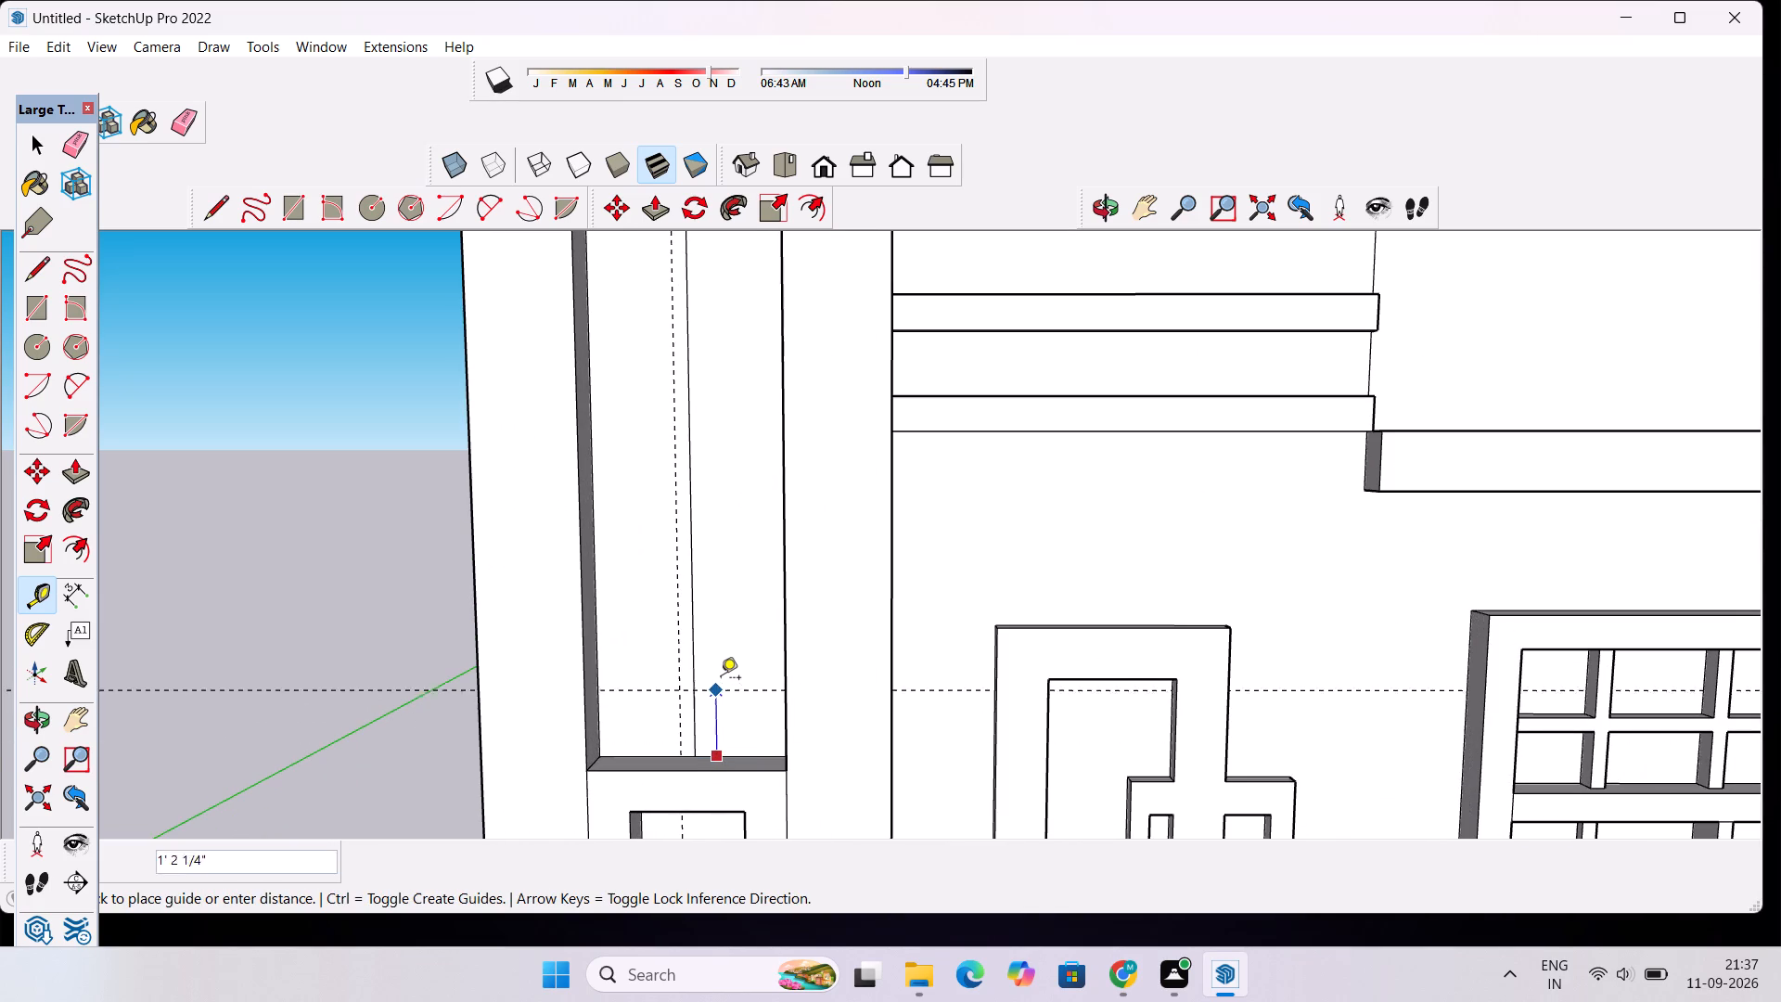
scroll(723, 664, "down", 8)
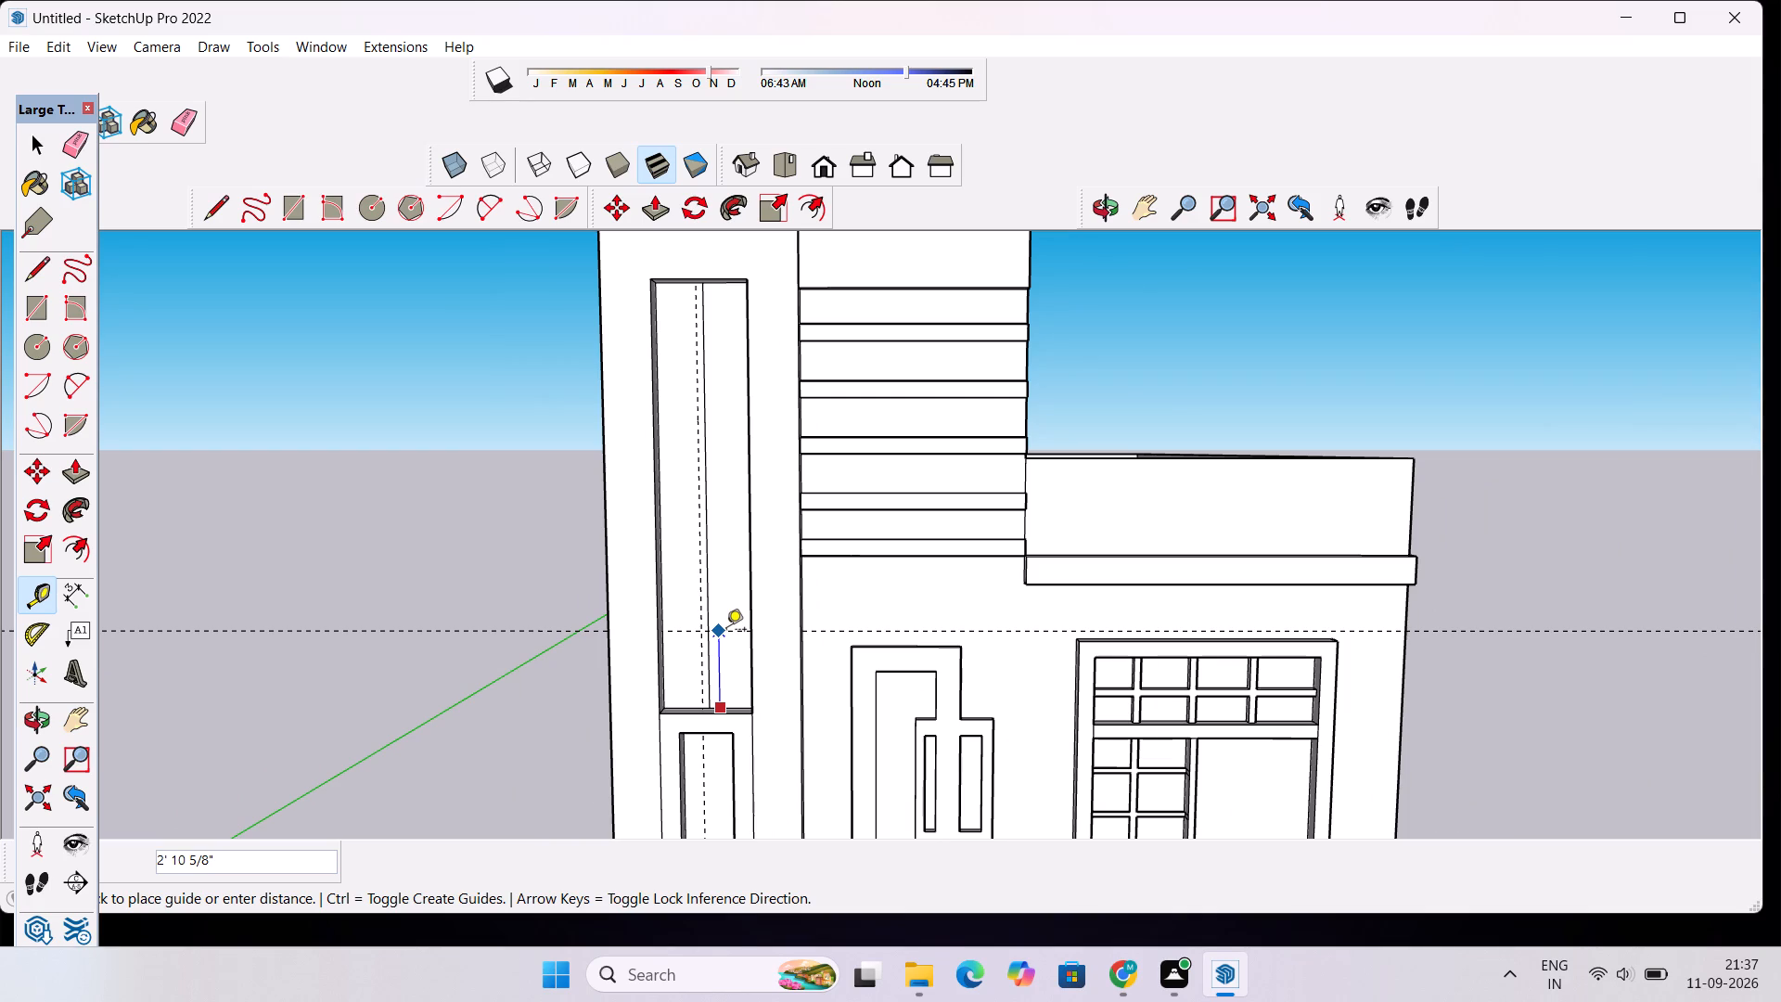
type("1.5")
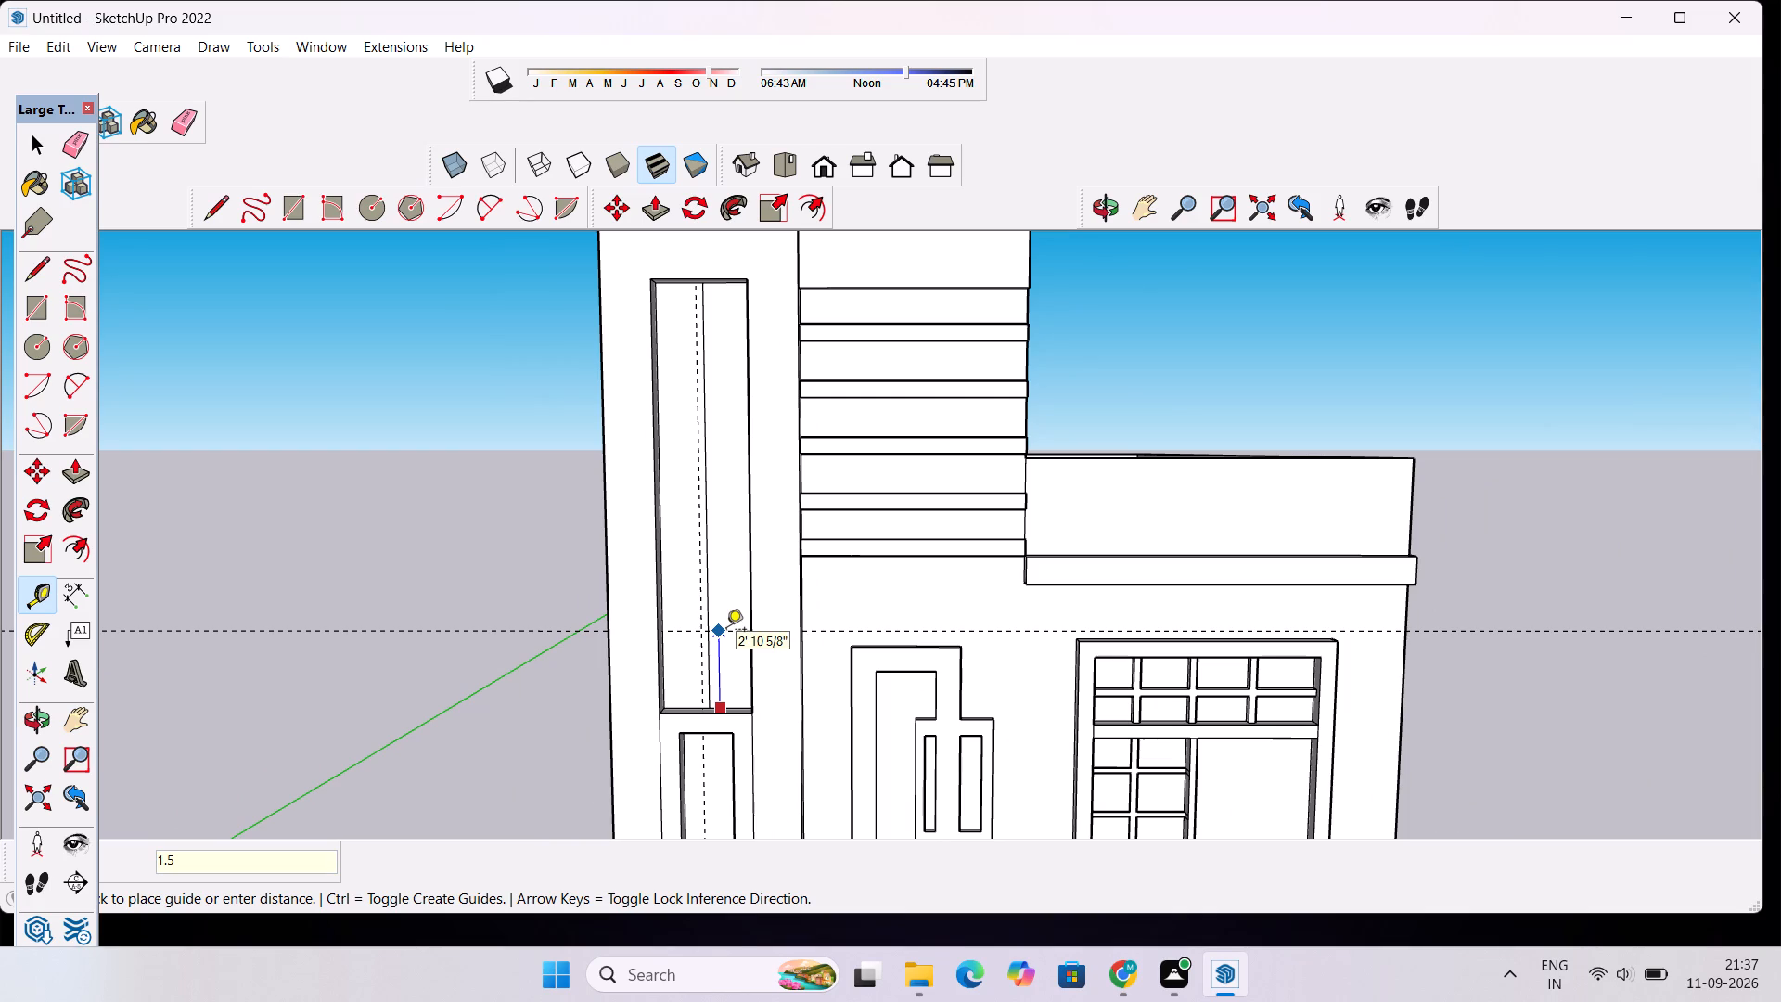
key("apostrophe")
key("BackSpace")
key("BackSpace")
key("BackSpace")
key("BackSpace")
type("2.5")
key("apostrophe")
key("Return")
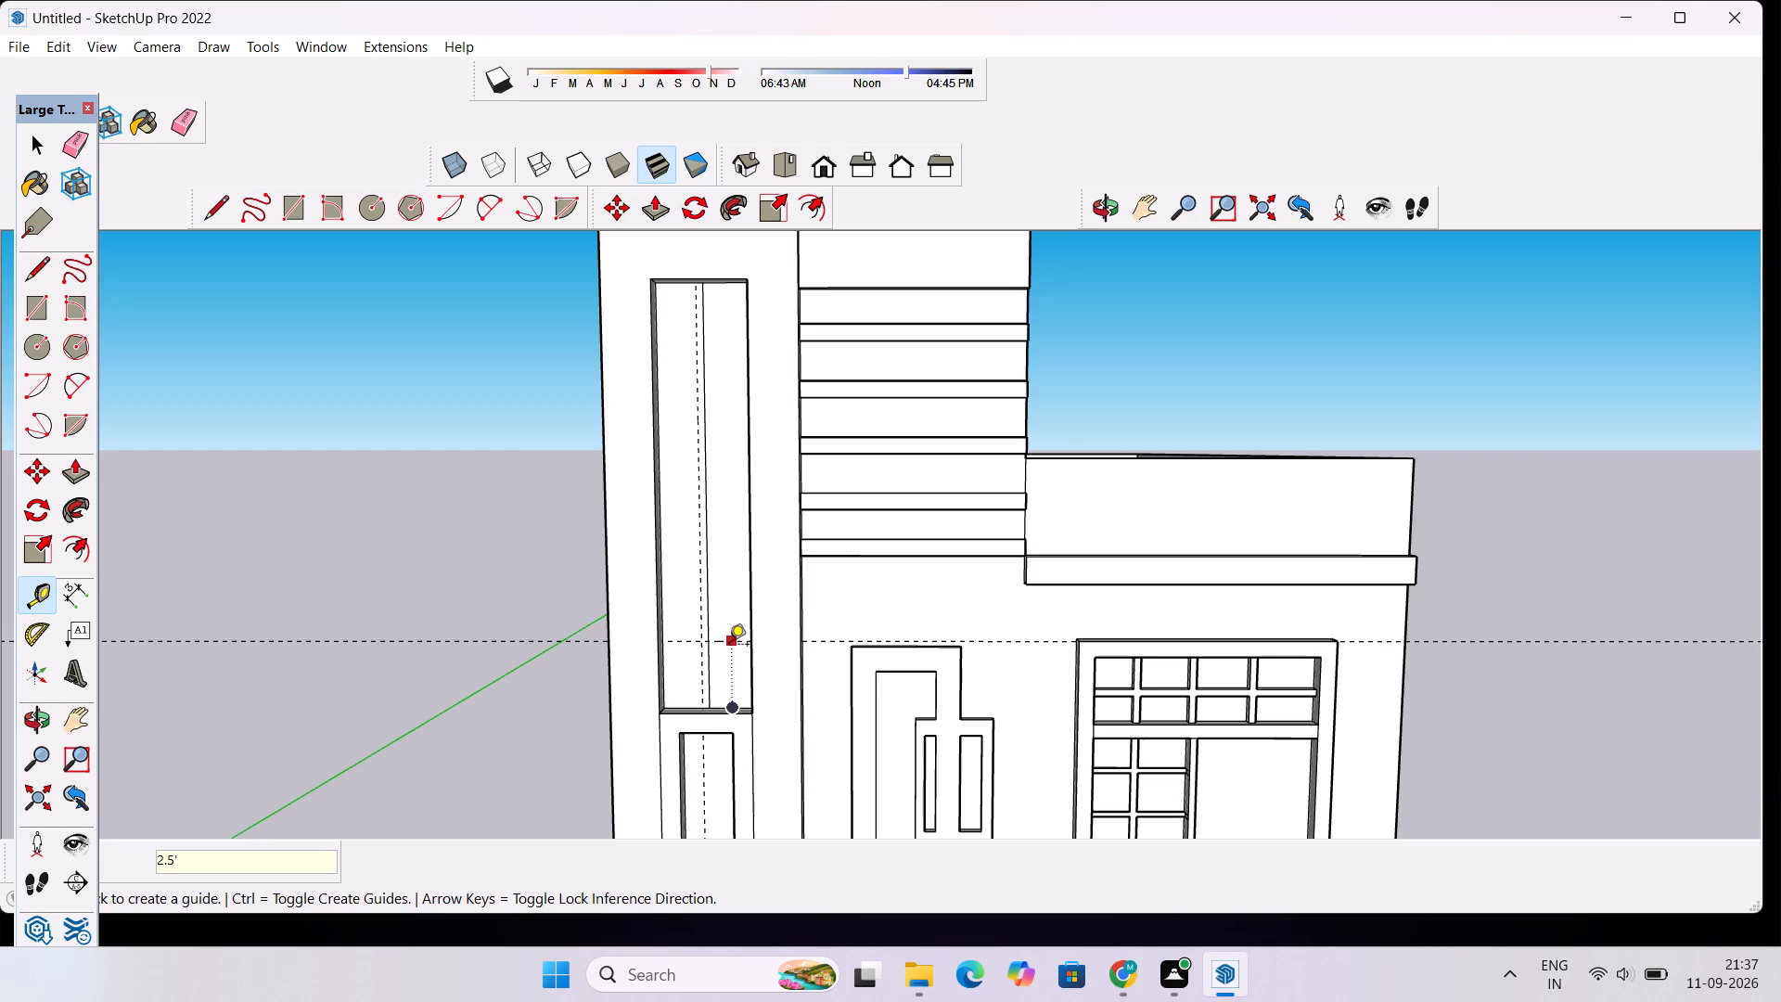
Place a second horizontal guide 3" above the first one to complete the lowest guide pair in the recess.
scroll(711, 644, "up", 3)
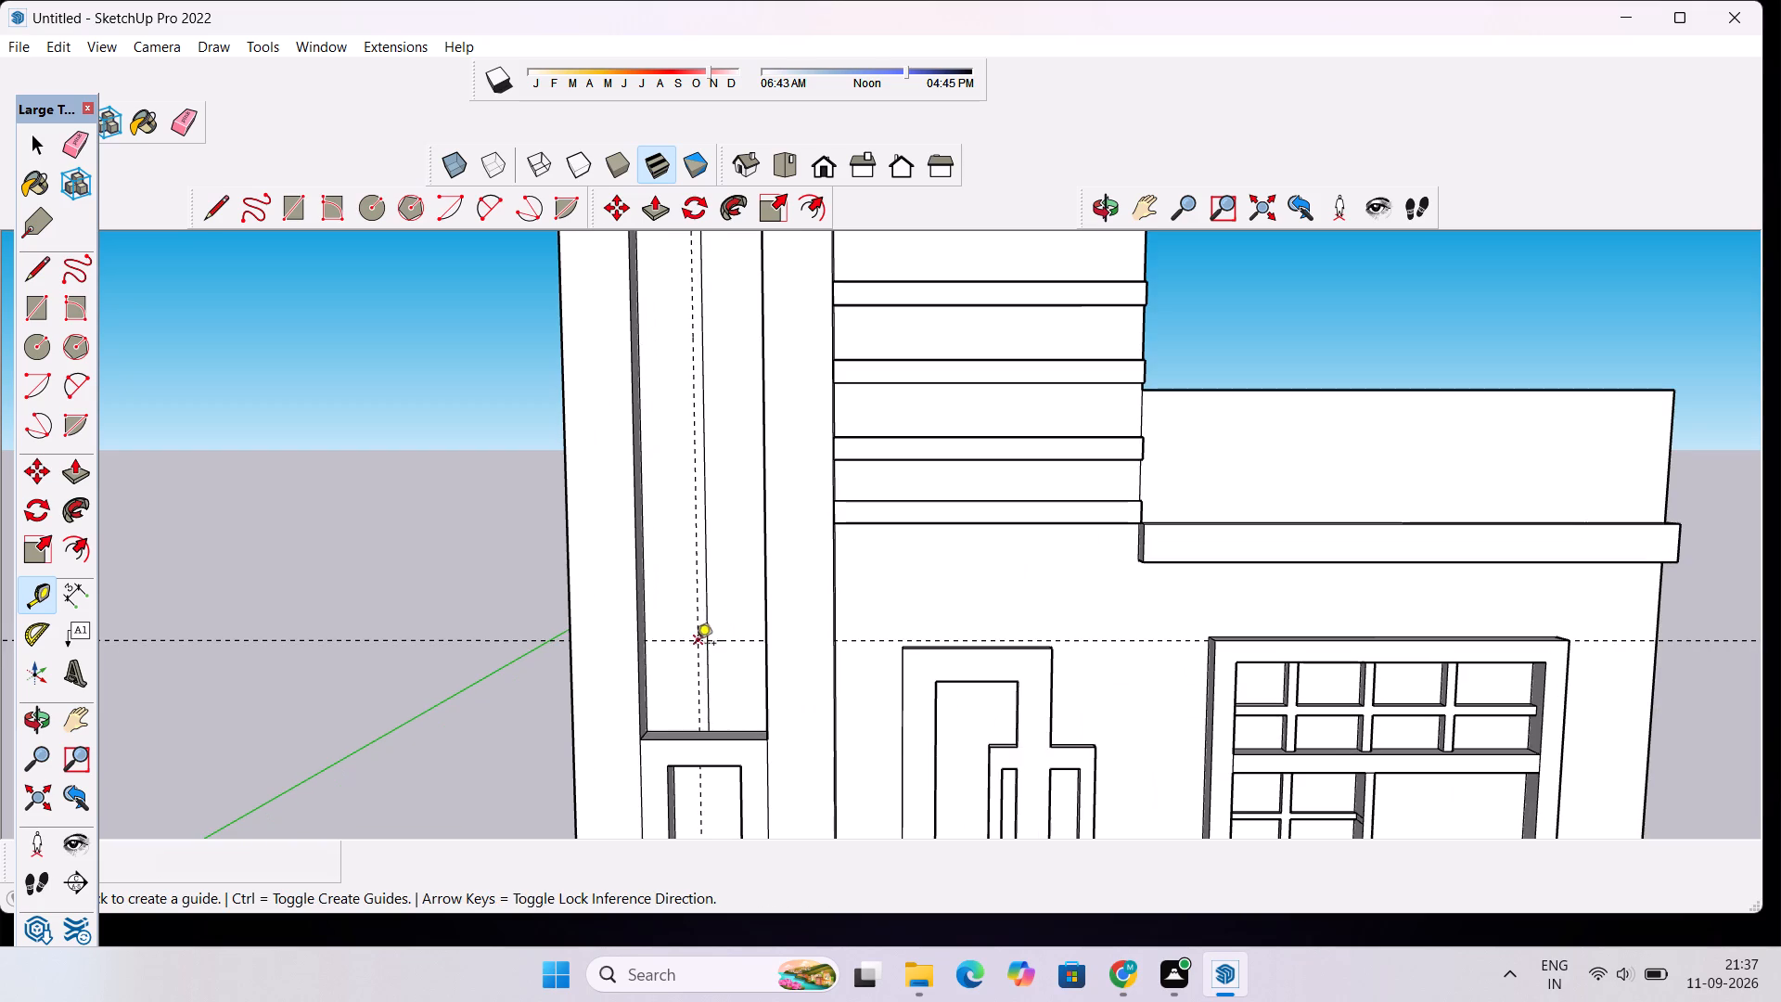
left_click(672, 640)
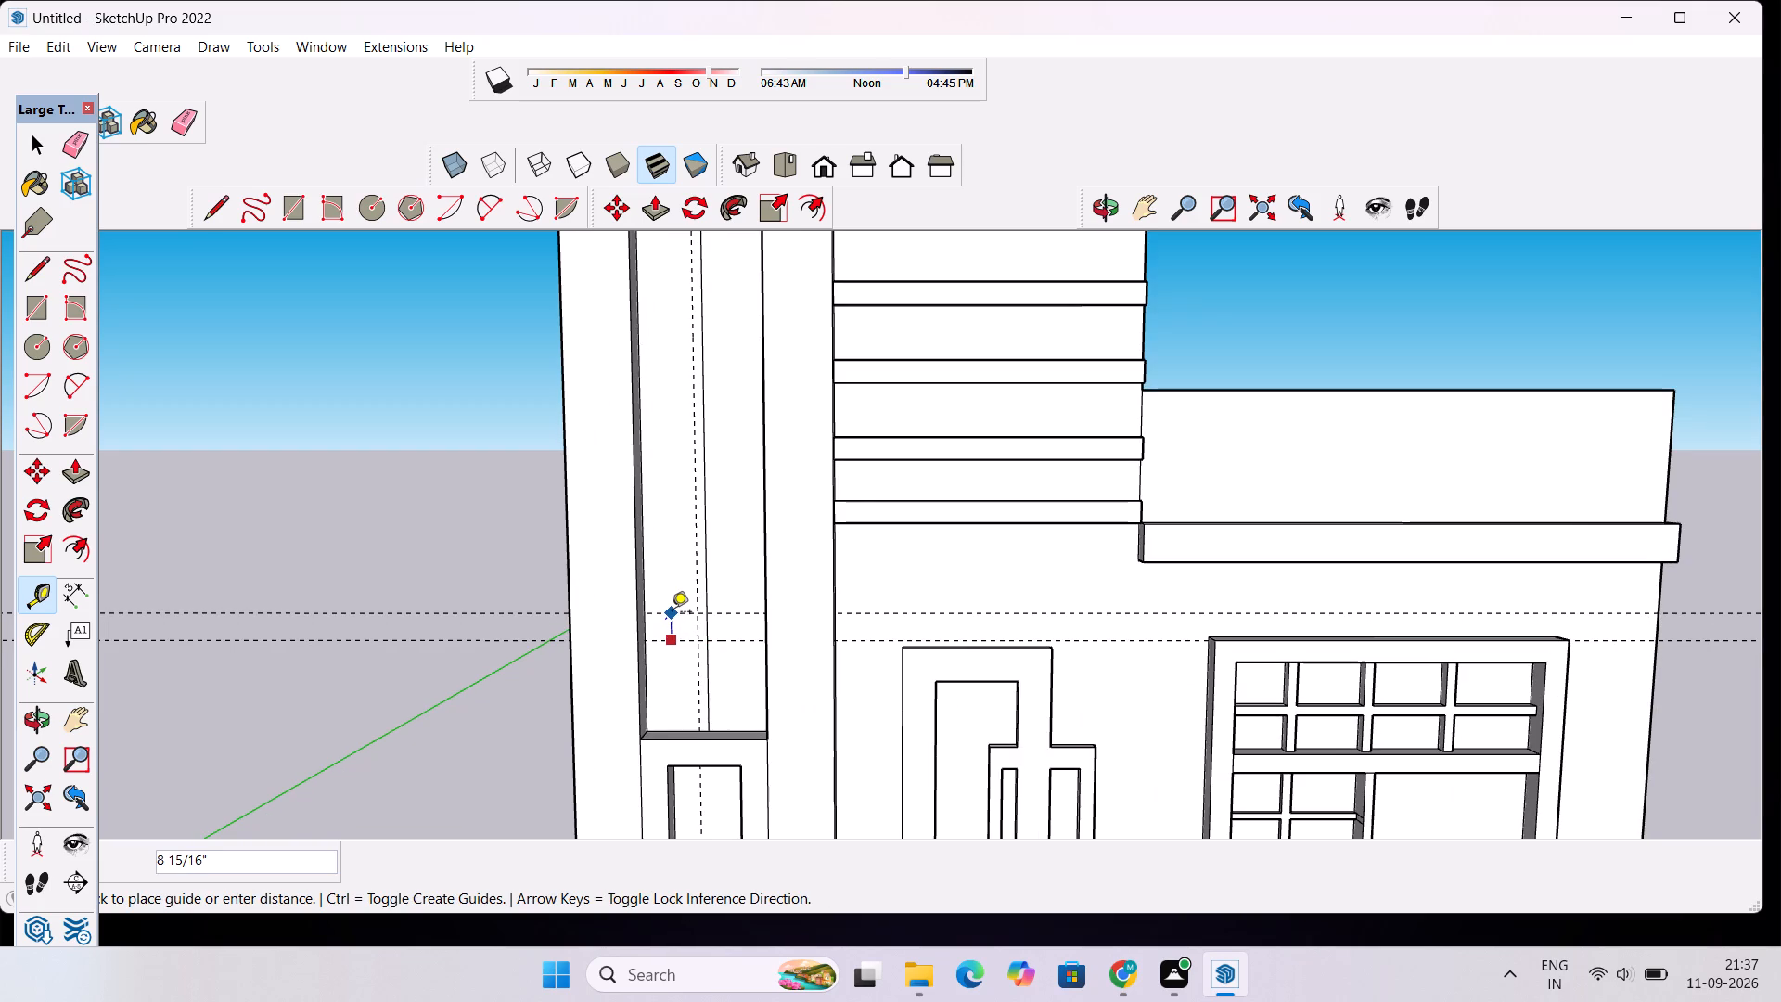
type("3\"")
key("Return")
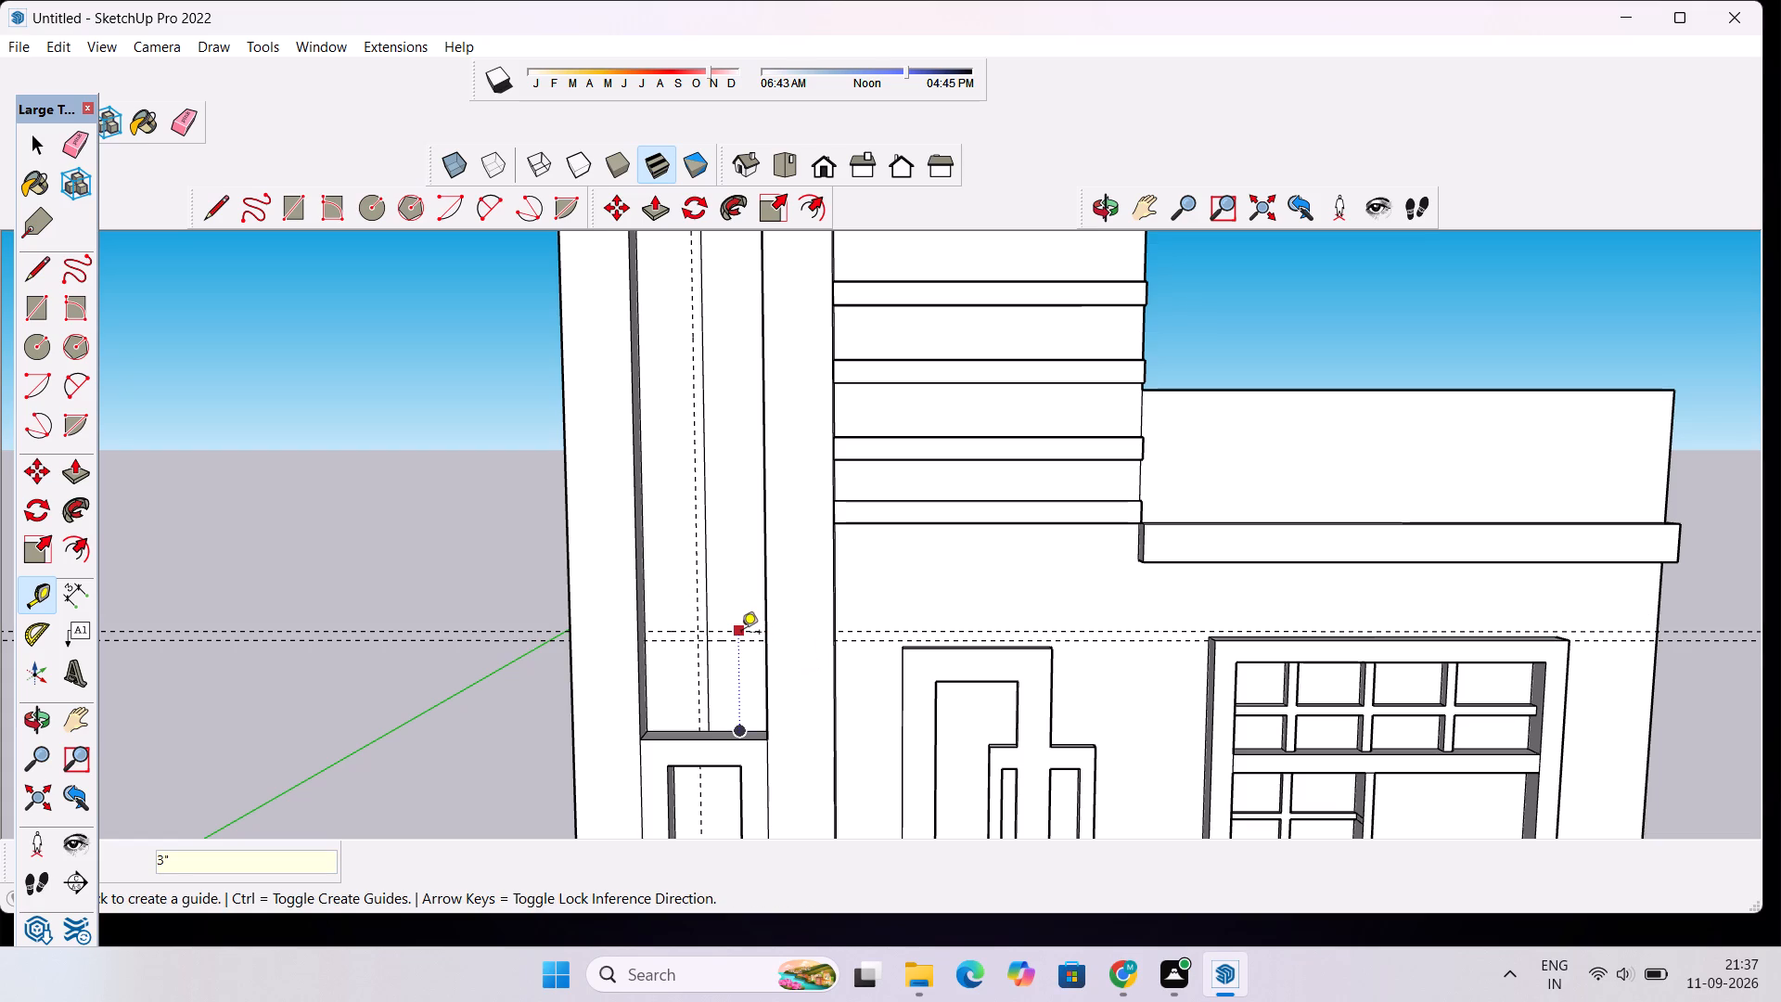
left_click(741, 634)
key("space")
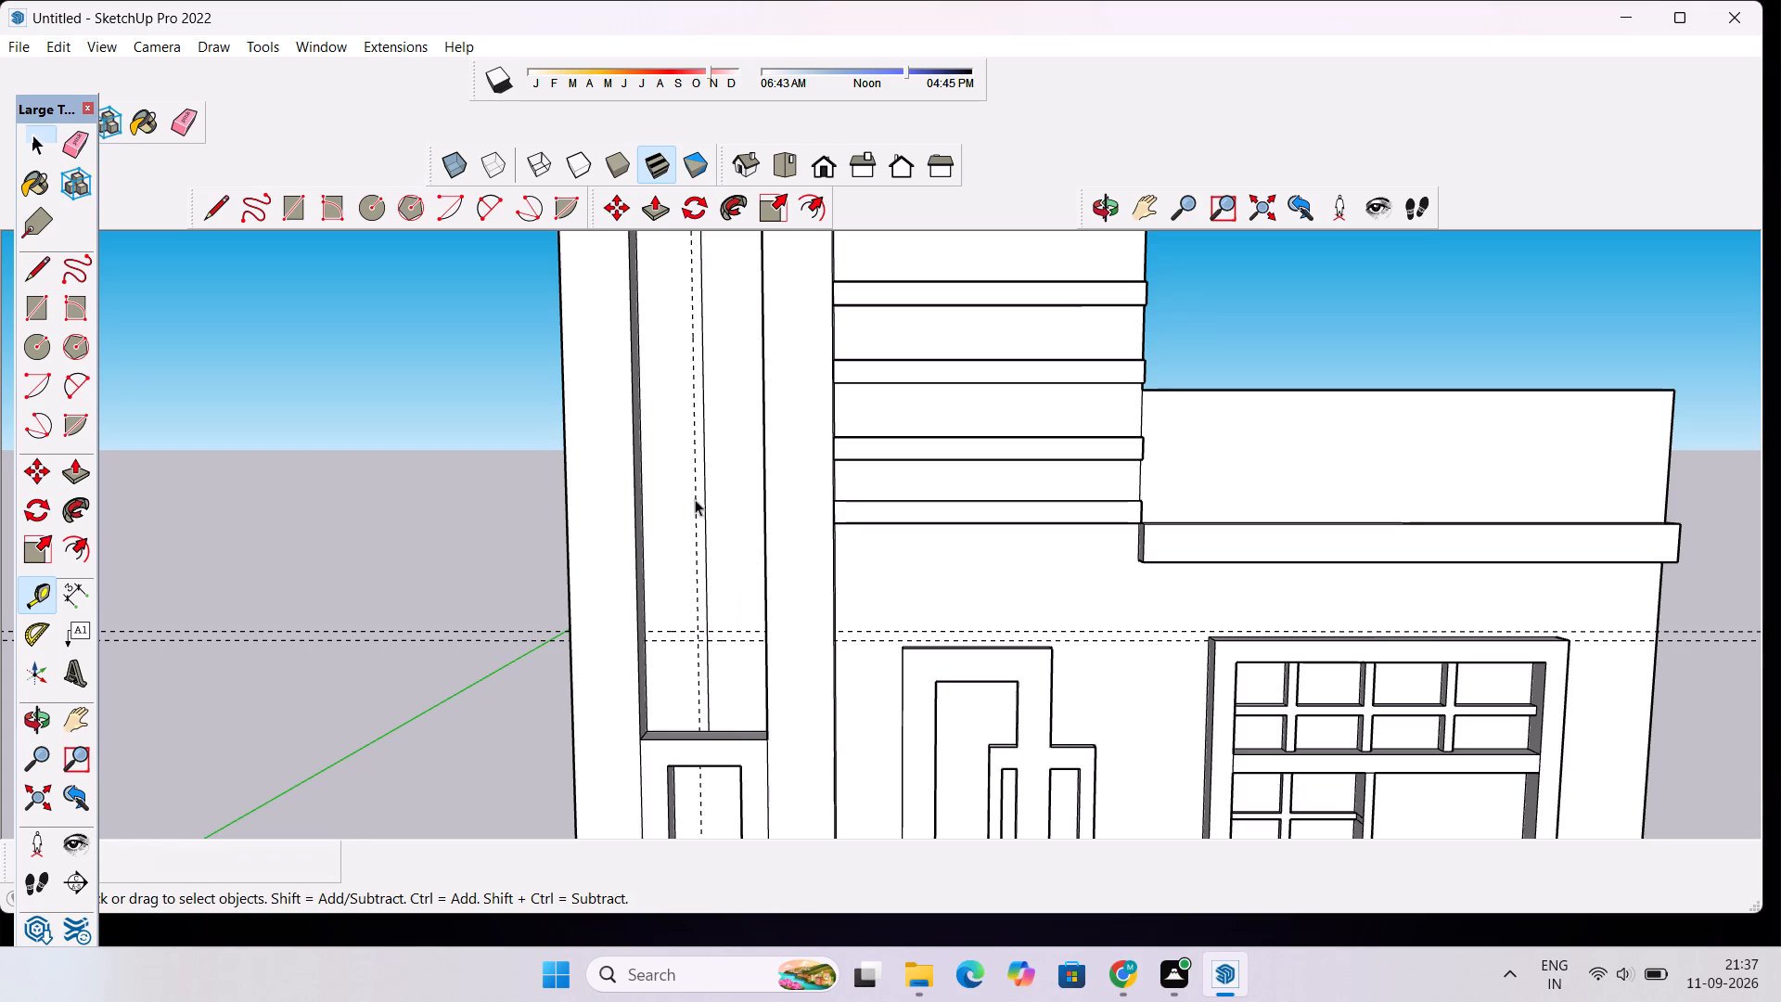
Add a second horizontal guide pair in the recess, 3.5' above the lowest pair's upper guide and spaced 3" apart.
key("t")
left_click(668, 631)
scroll(668, 577, "down", 4)
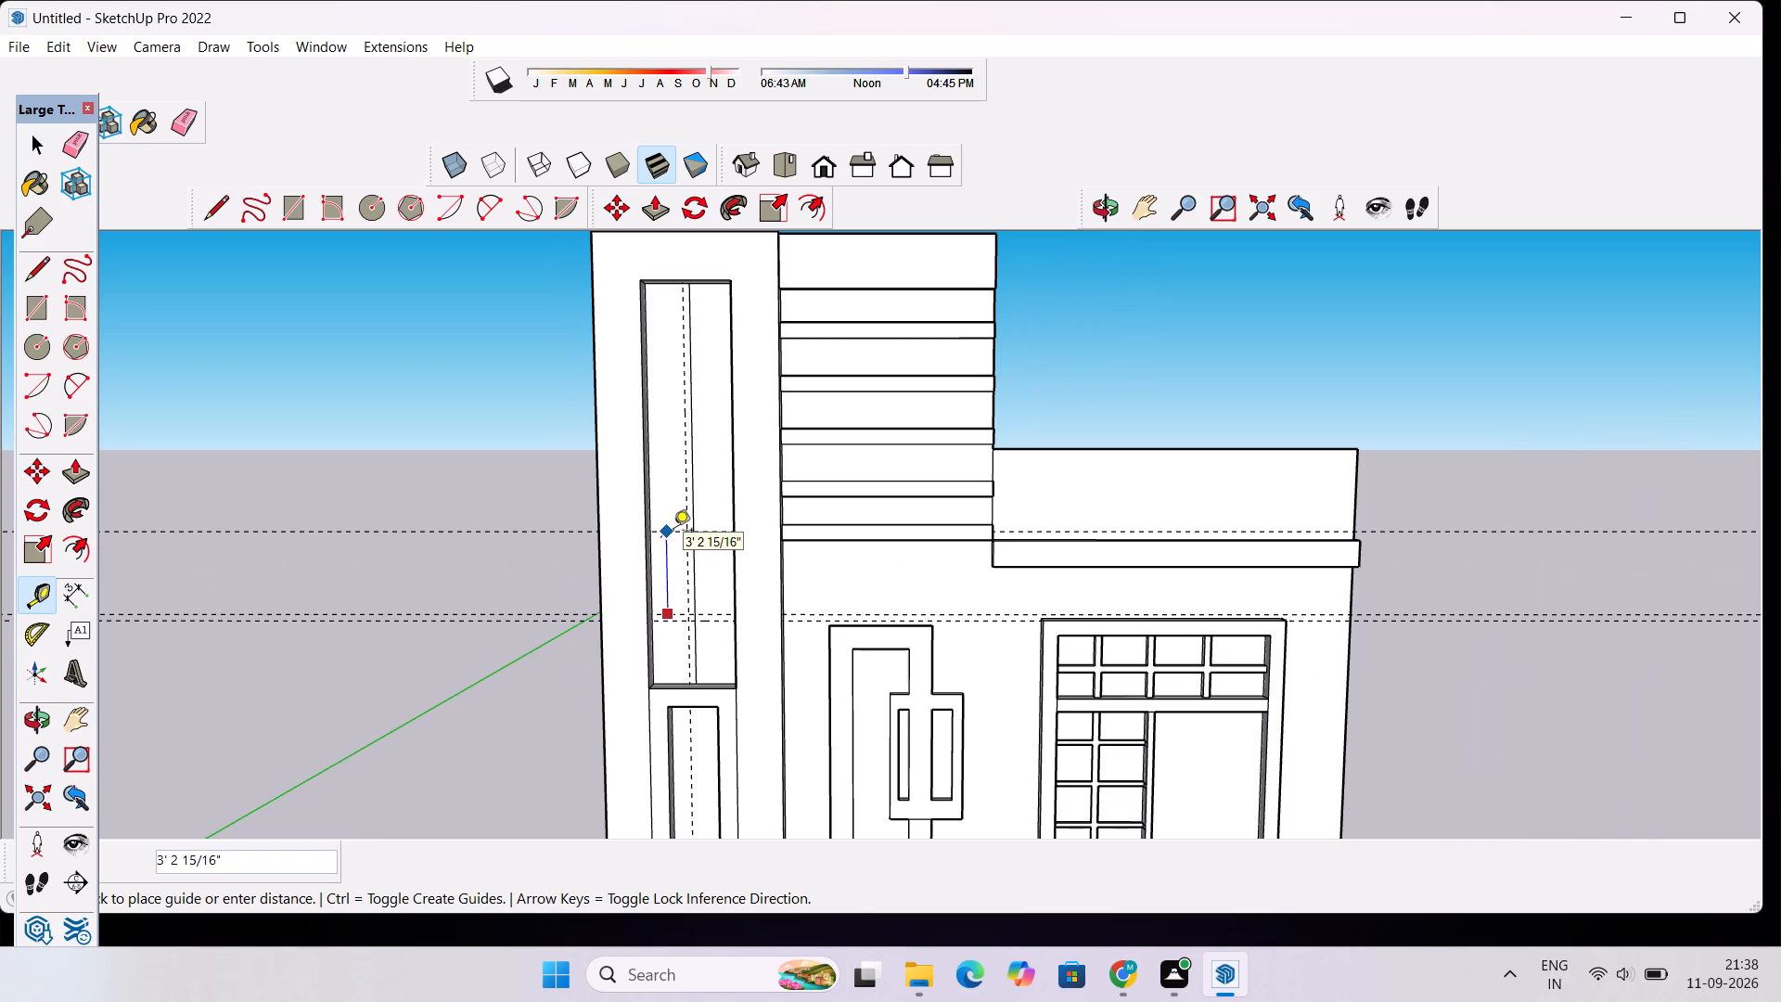
type("3.5'")
key("Return")
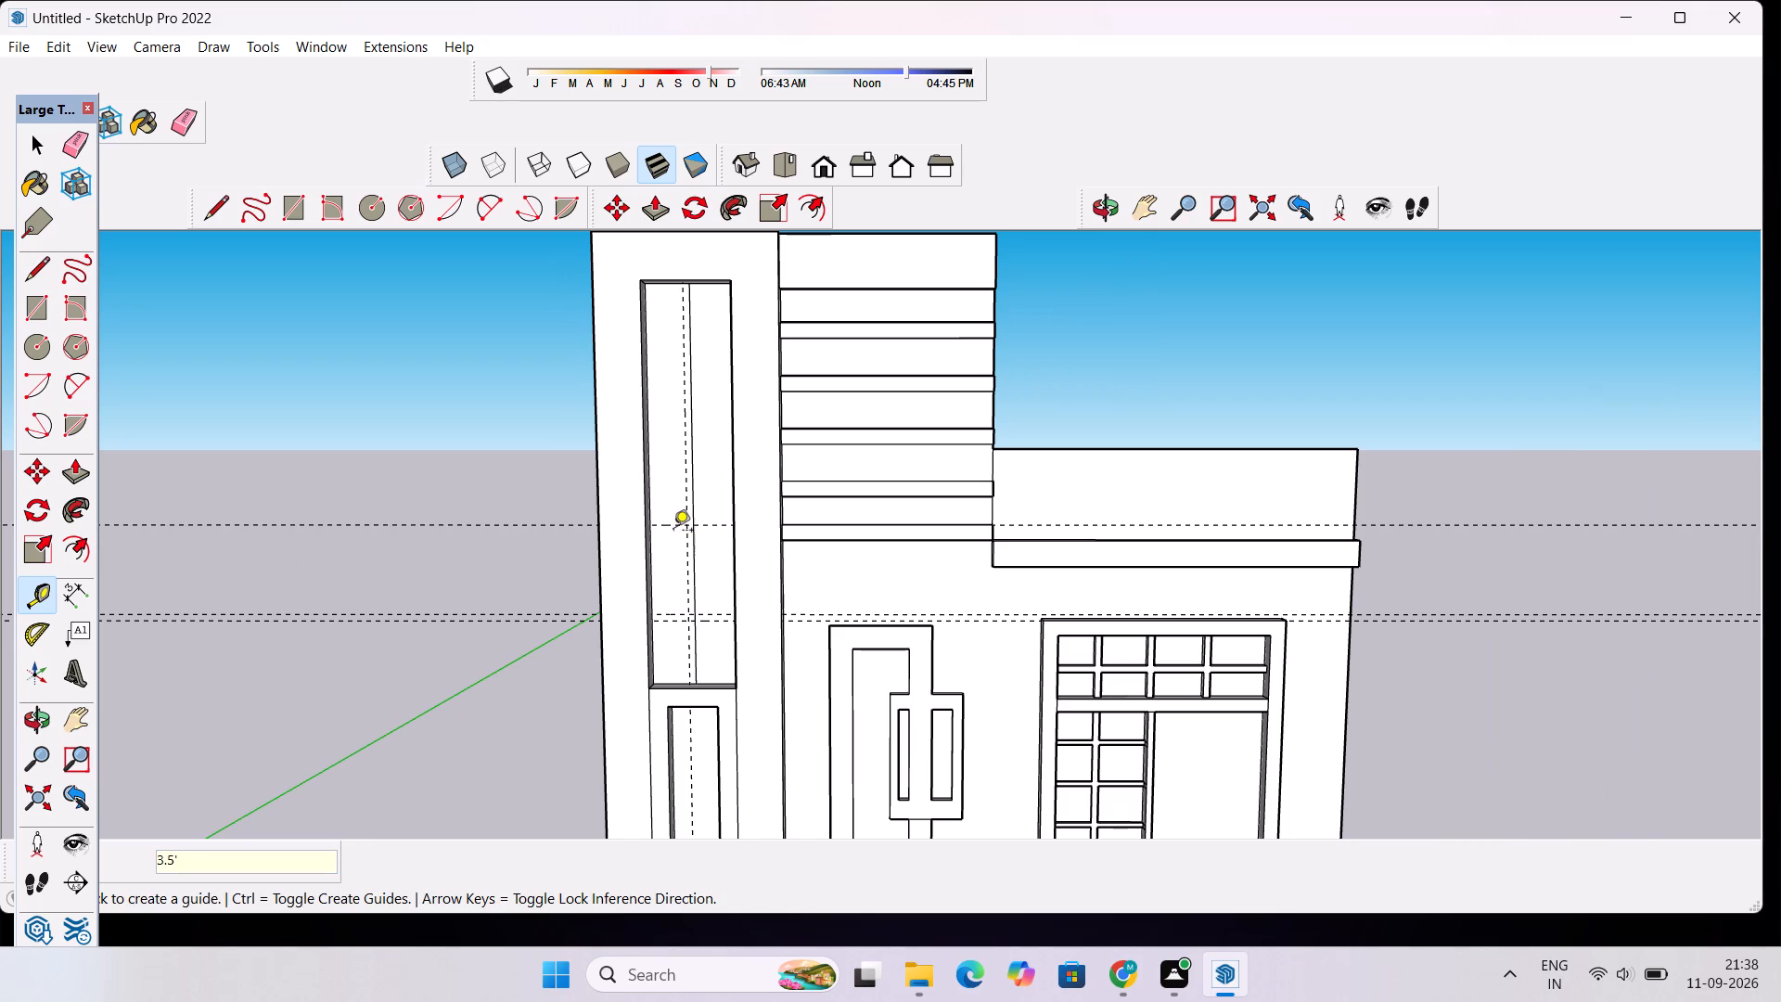
left_click(670, 526)
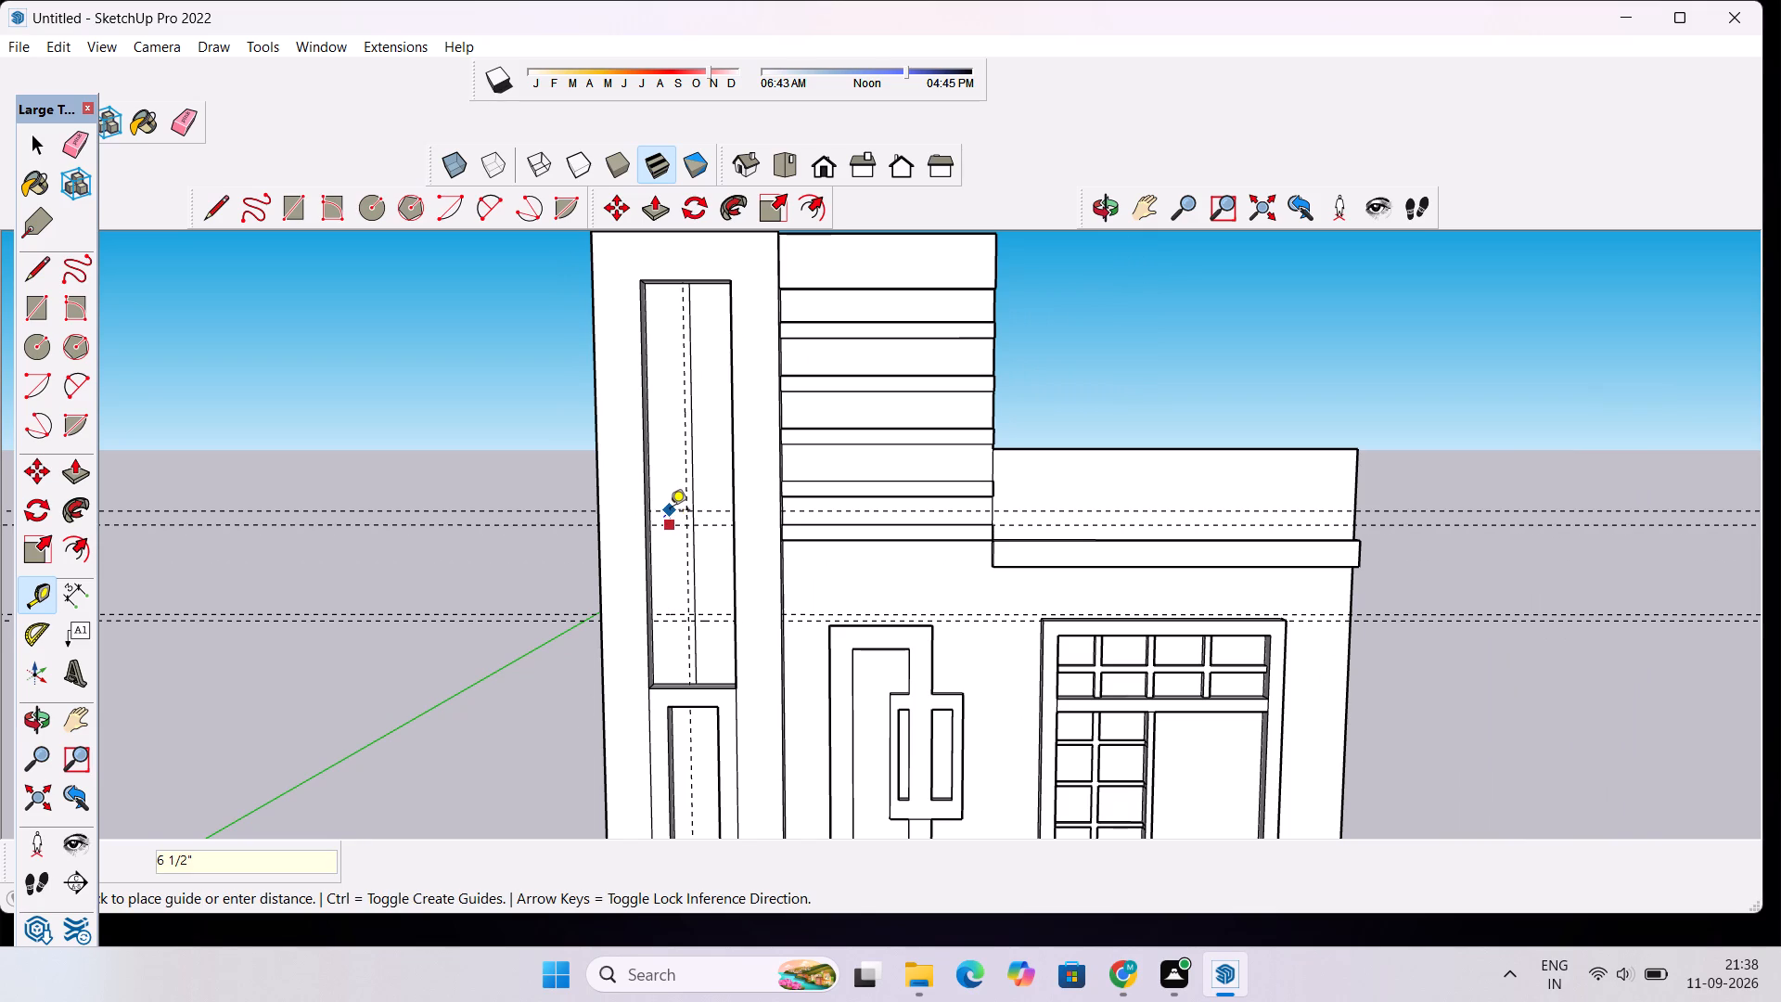
type("3\"")
key("Return")
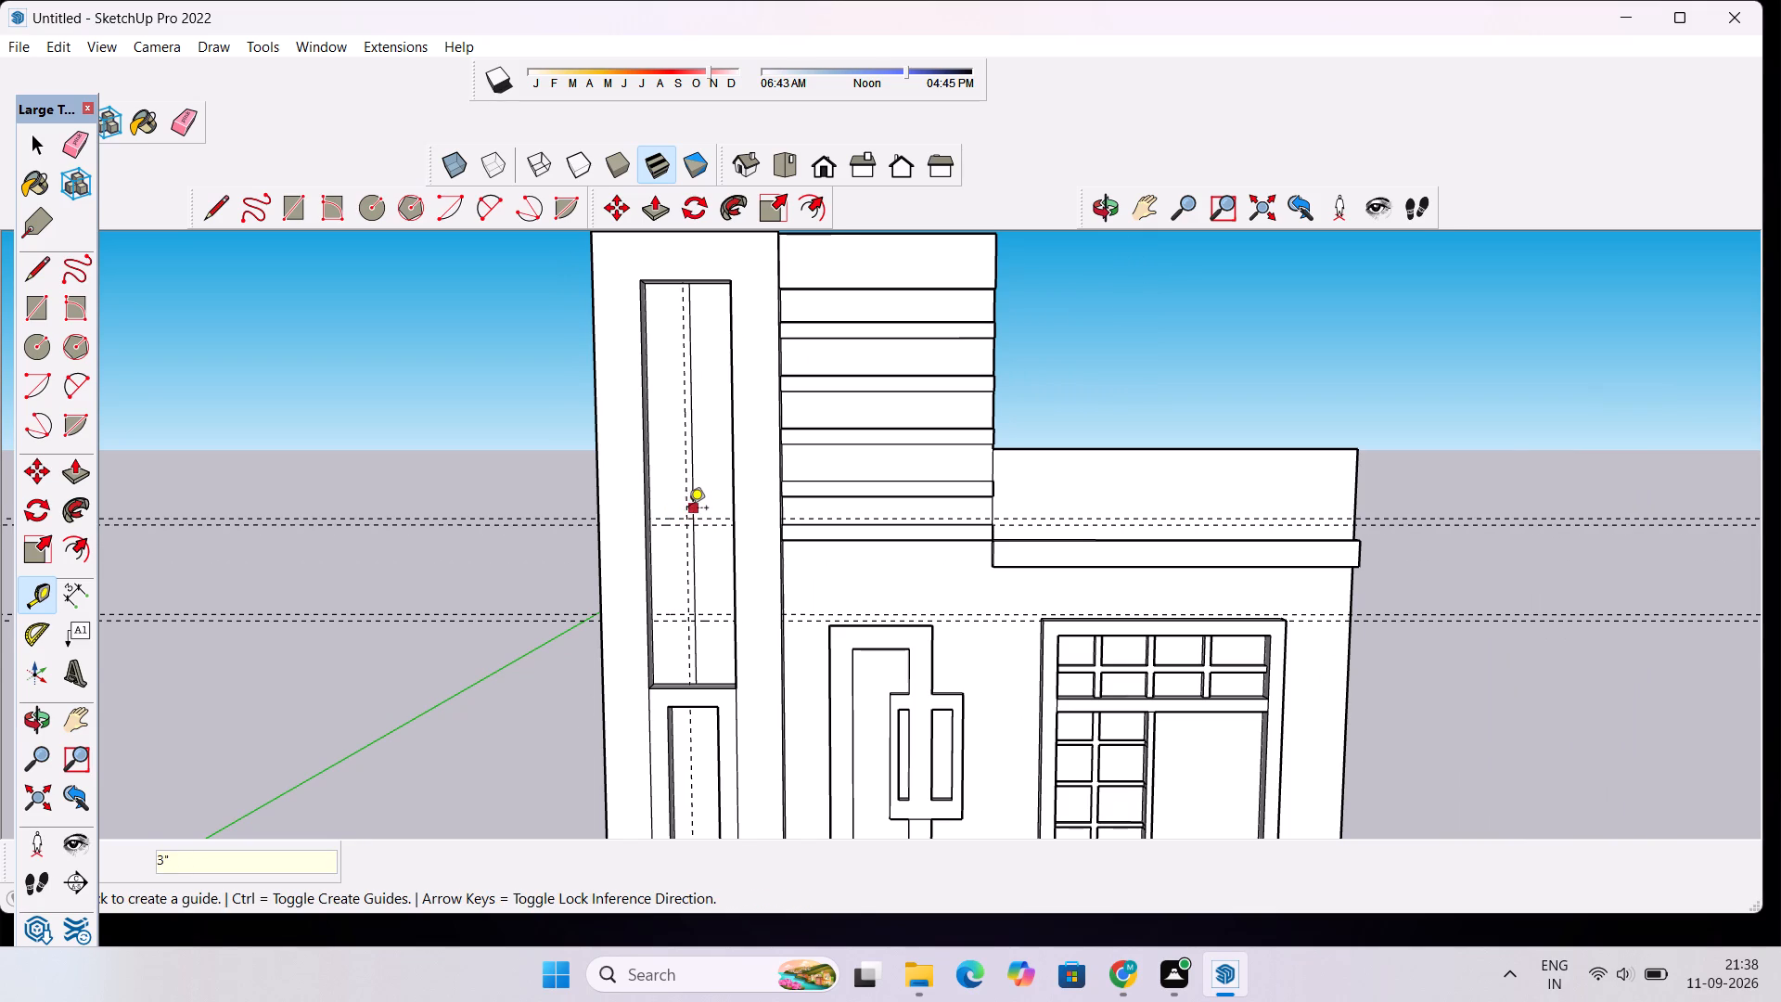
Add a third horizontal guide pair in the recess, 3.5' above the second pair's upper guide and spaced 3" apart.
scroll(688, 509, "up", 4)
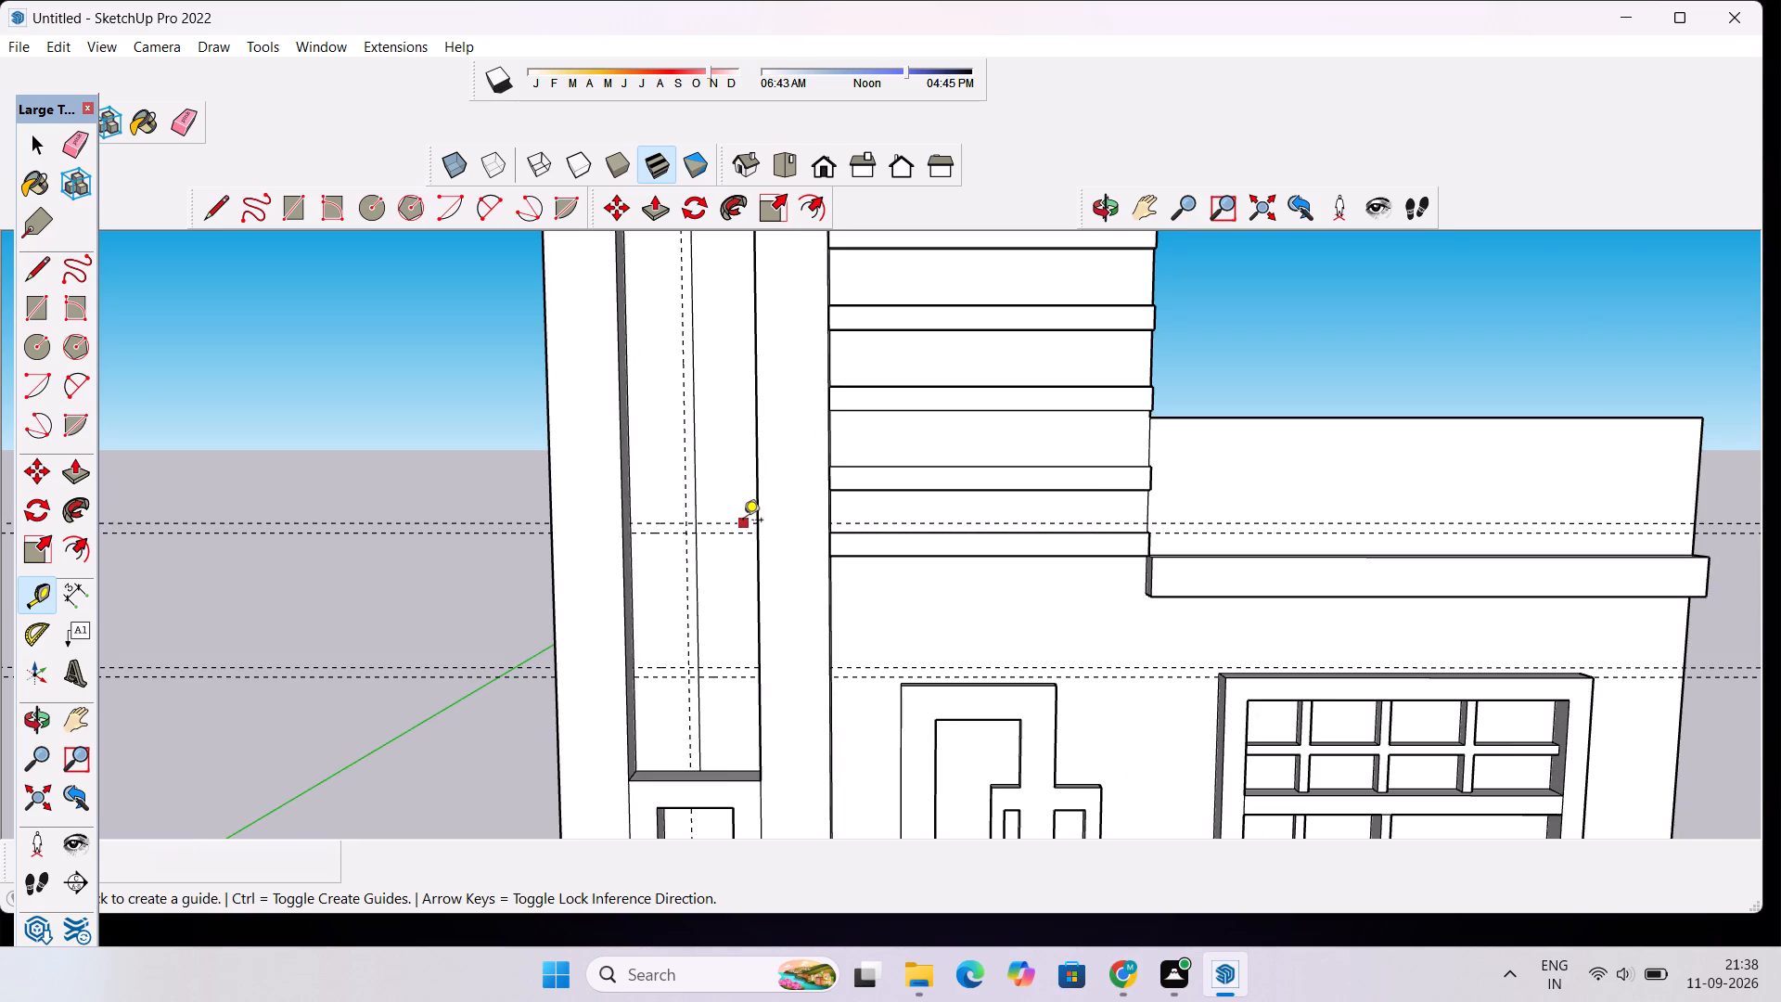
left_click(745, 526)
scroll(742, 474, "down", 4)
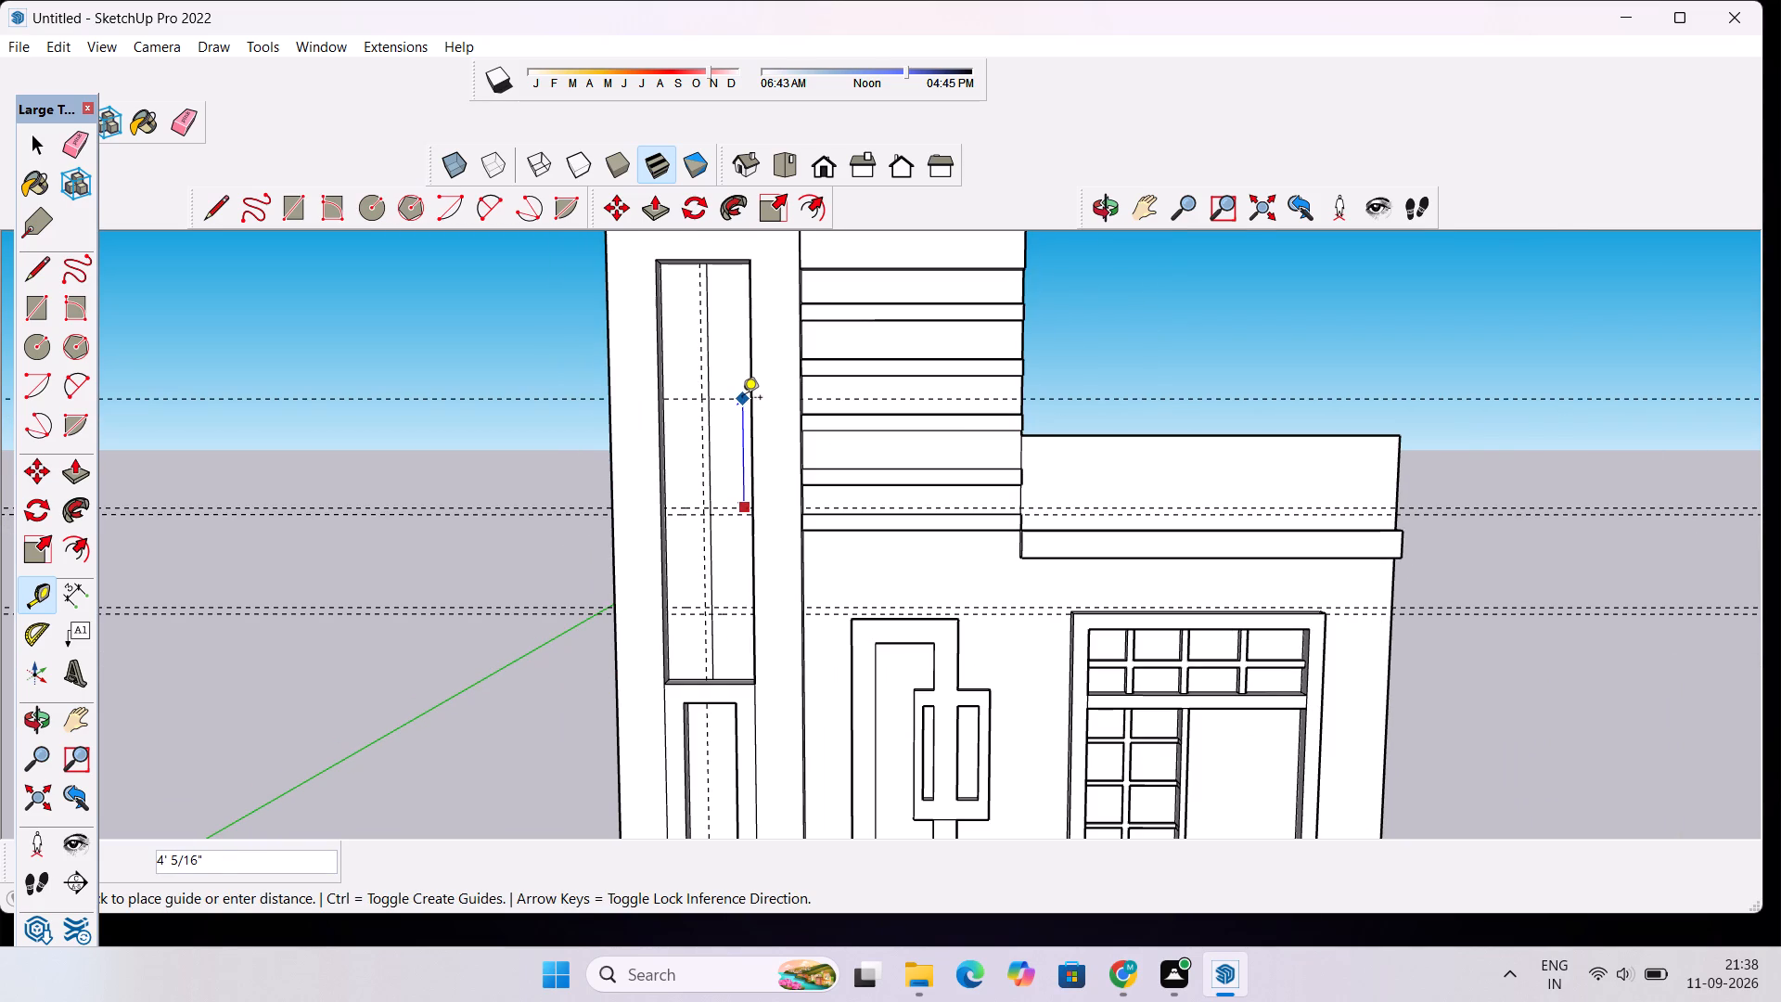
type("3.5'")
key("Return")
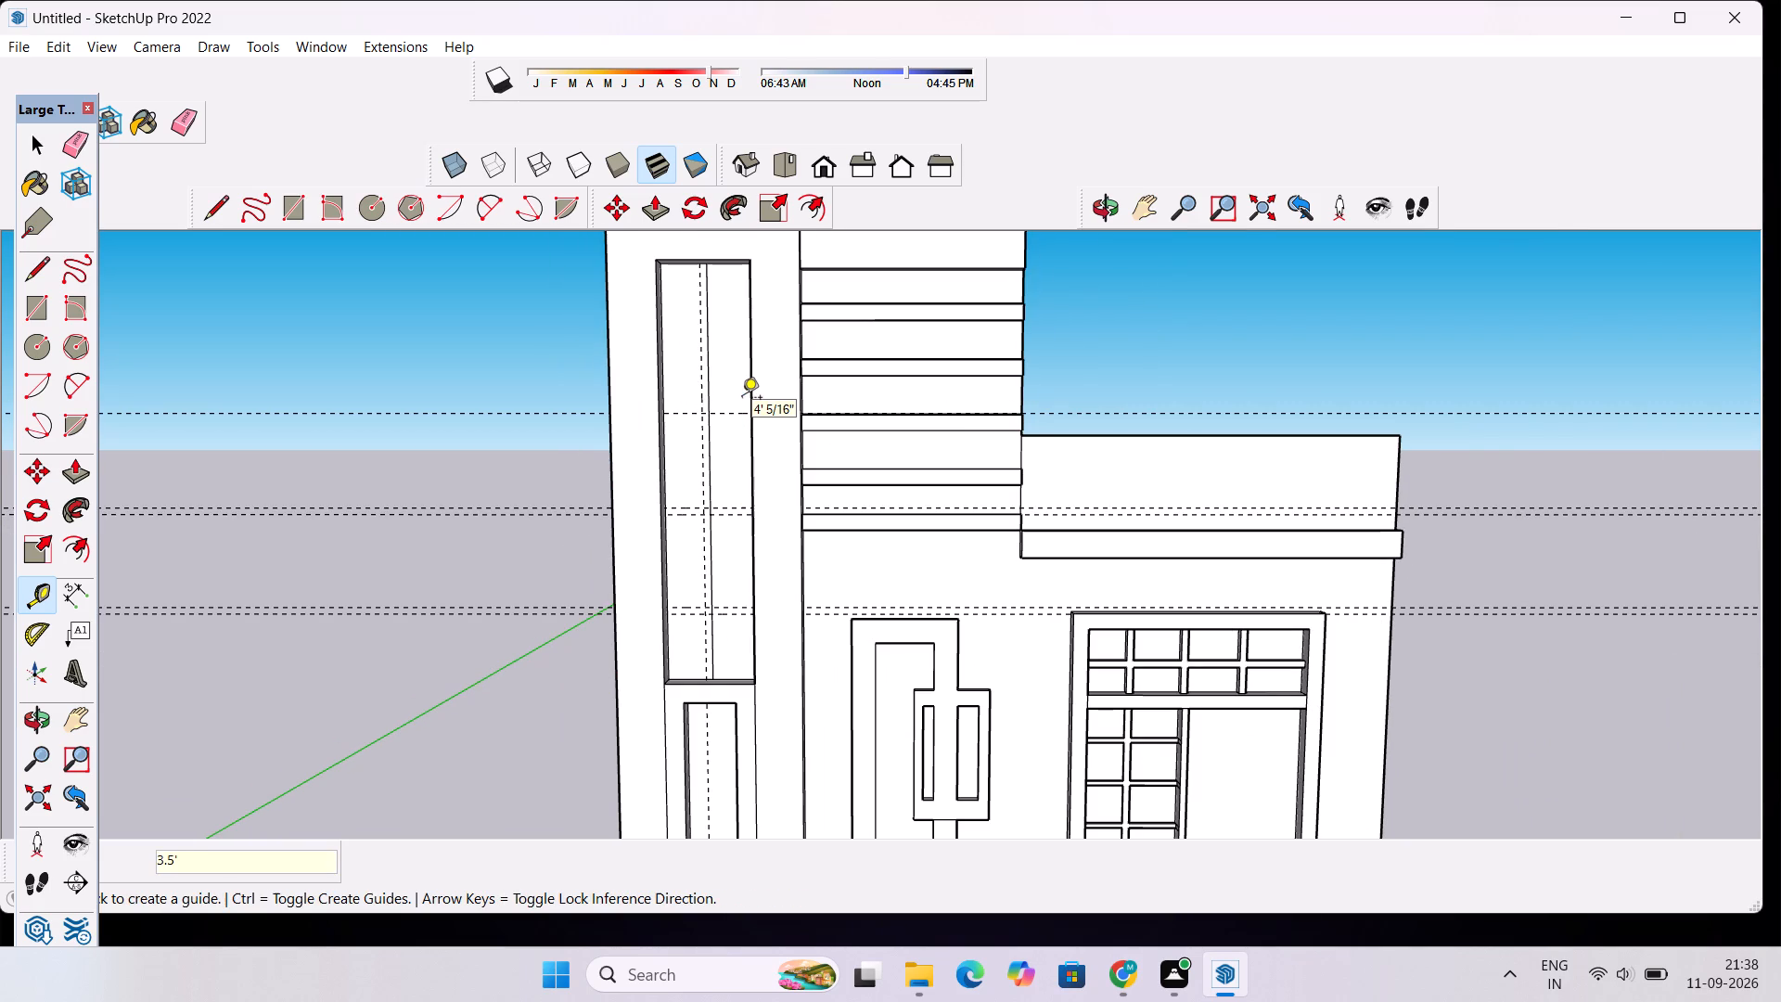
left_click(676, 413)
type("3\"")
key("Return")
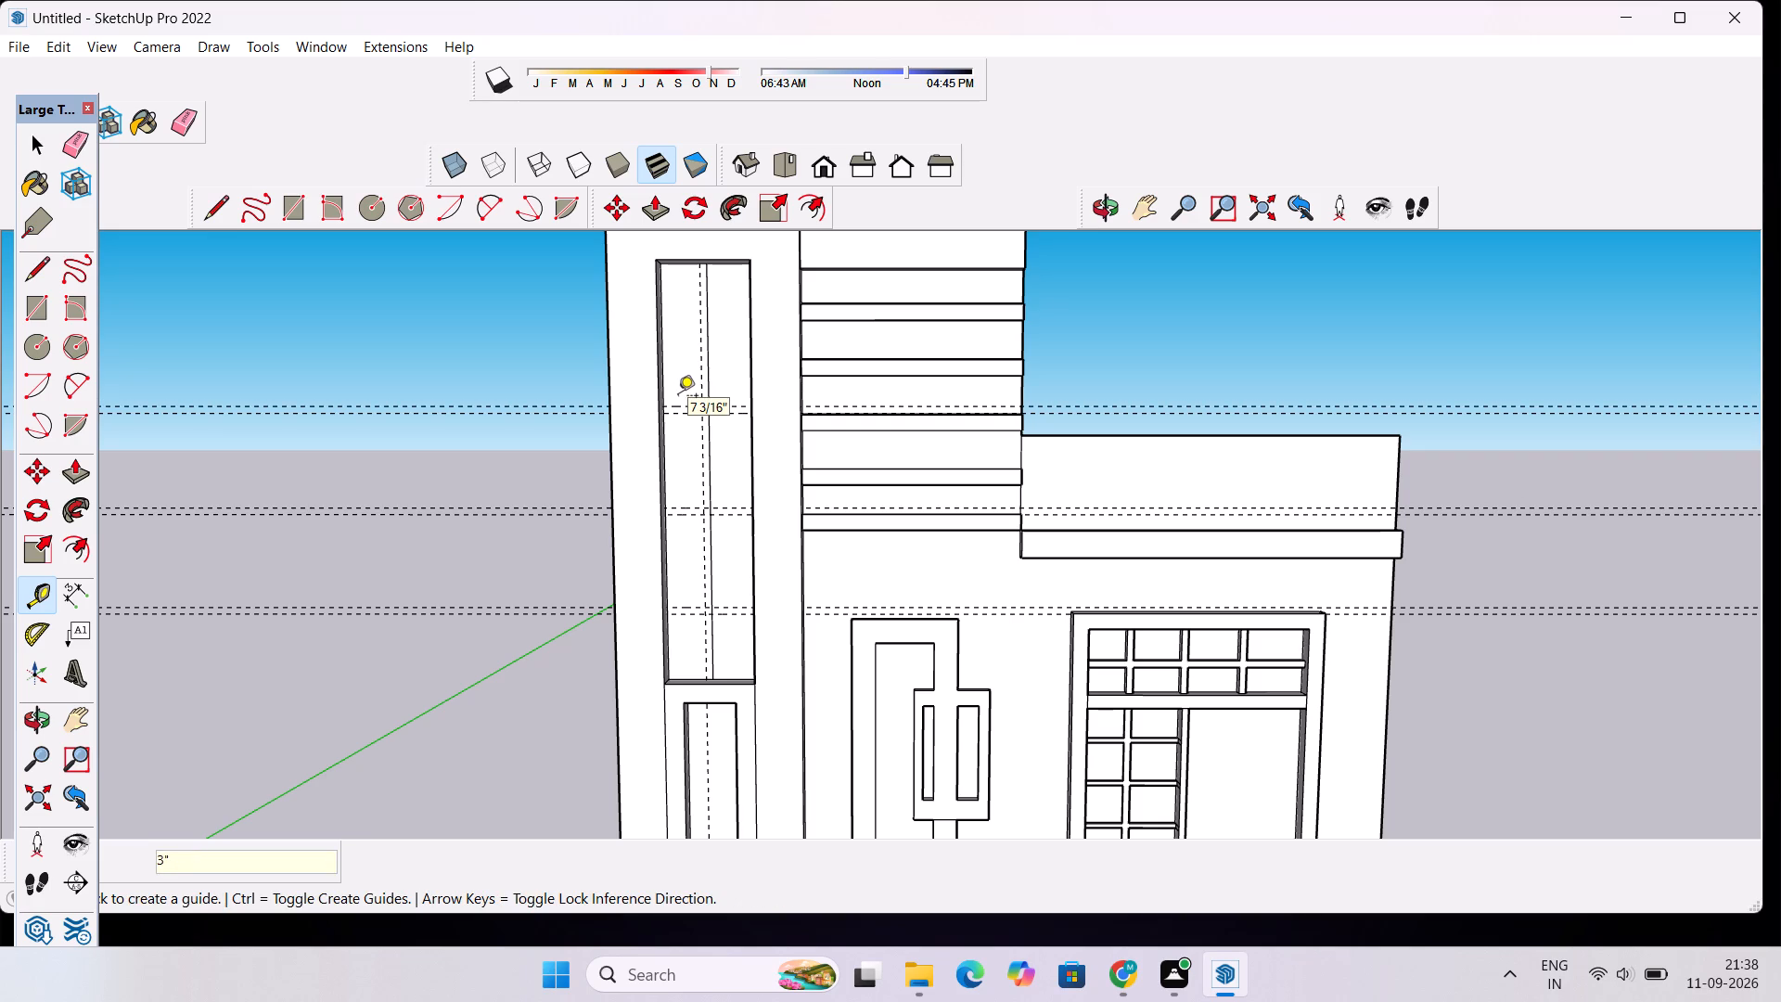
Place a horizontal guide 2.5' above the third pair's upper guide, near the top of the recess.
scroll(699, 308, "up", 6)
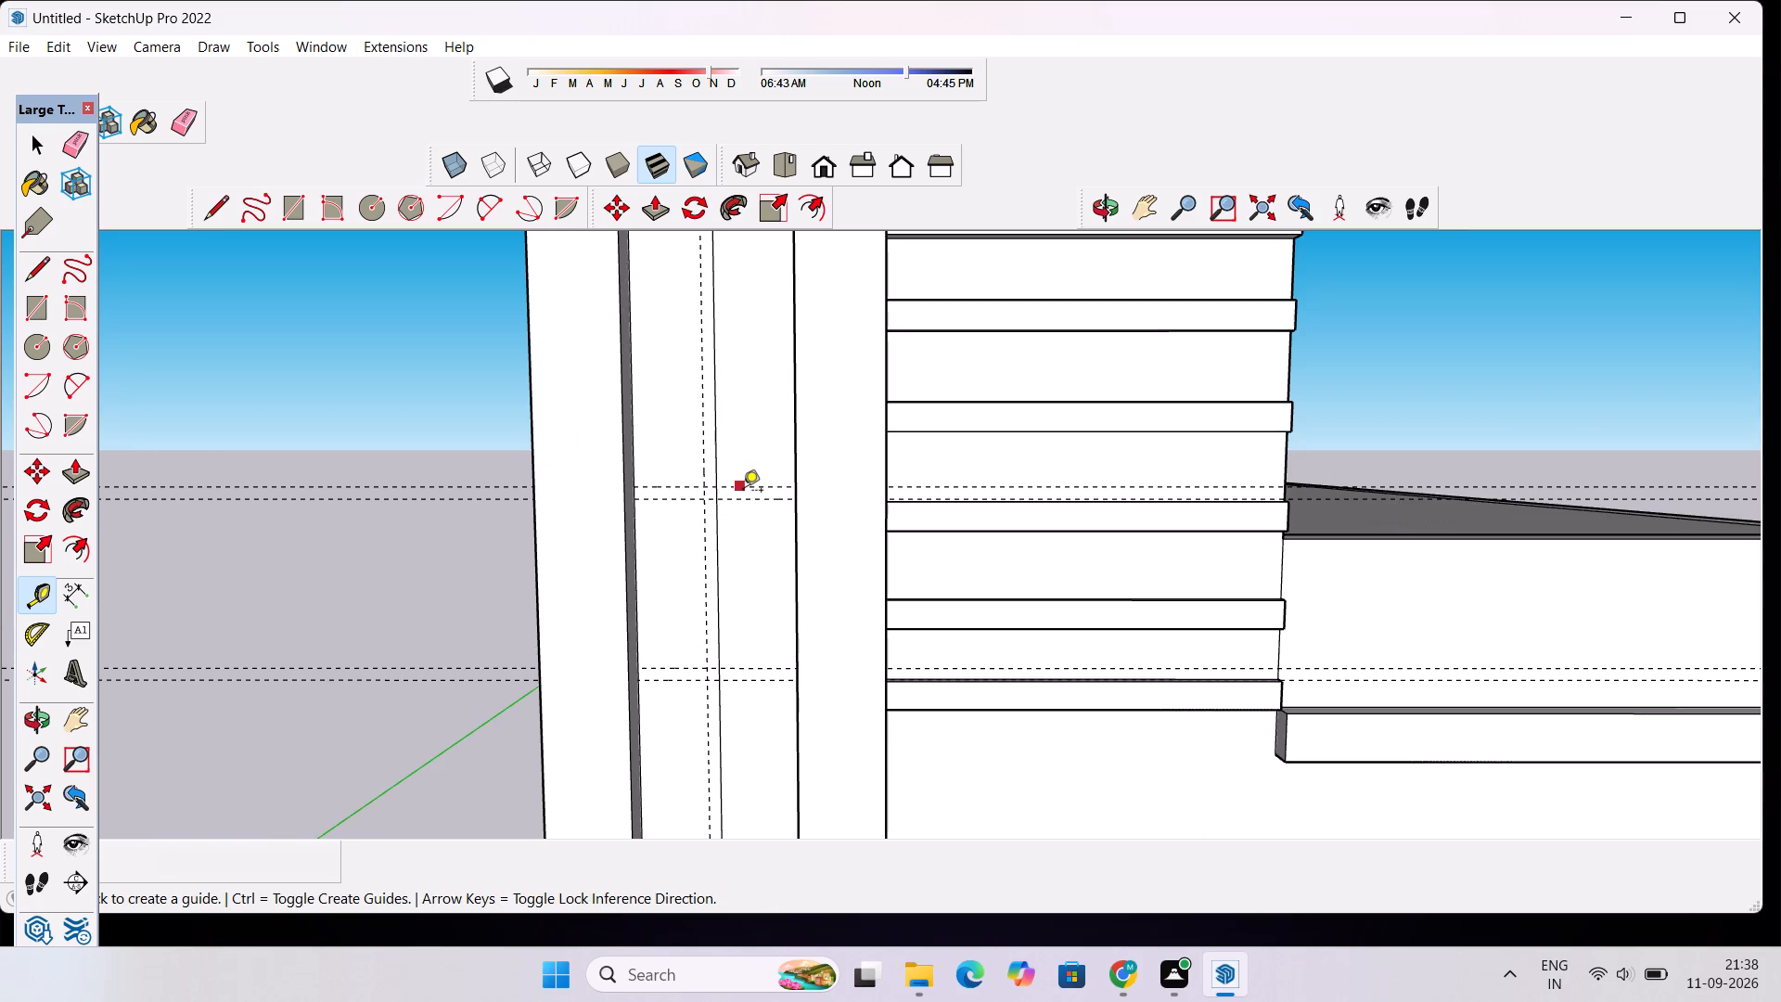
left_click(739, 487)
scroll(738, 475, "down", 5)
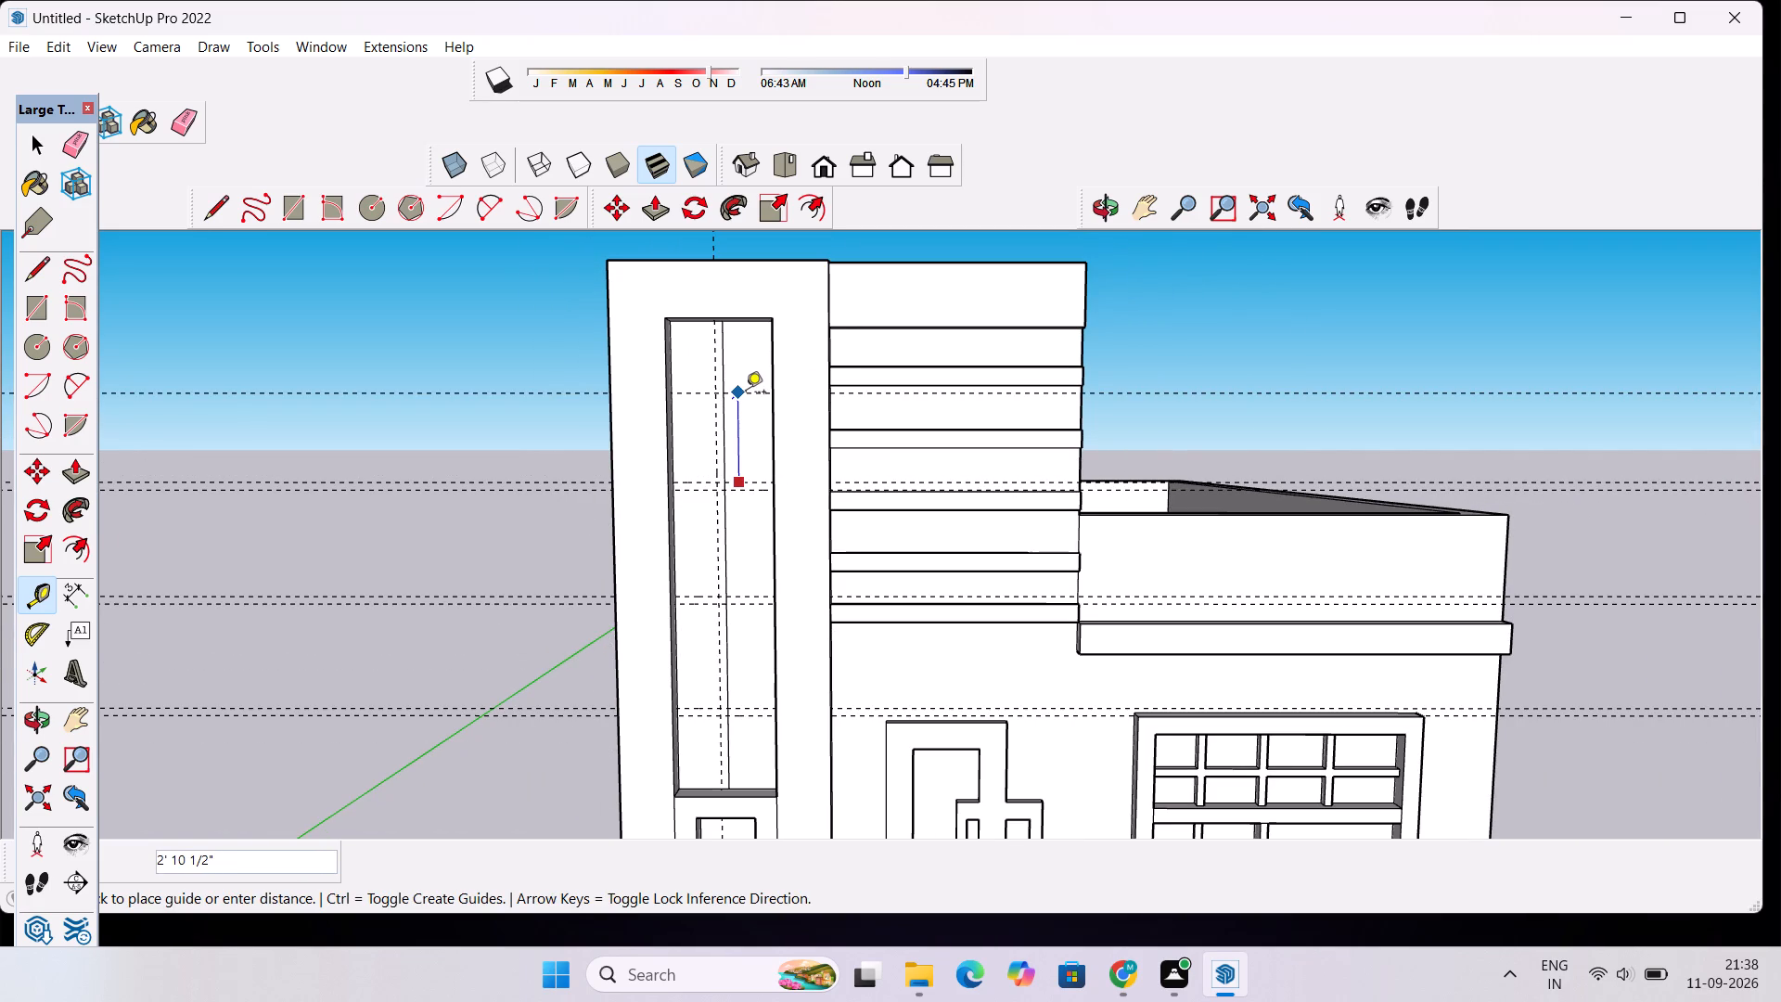
type("1.")
key("5")
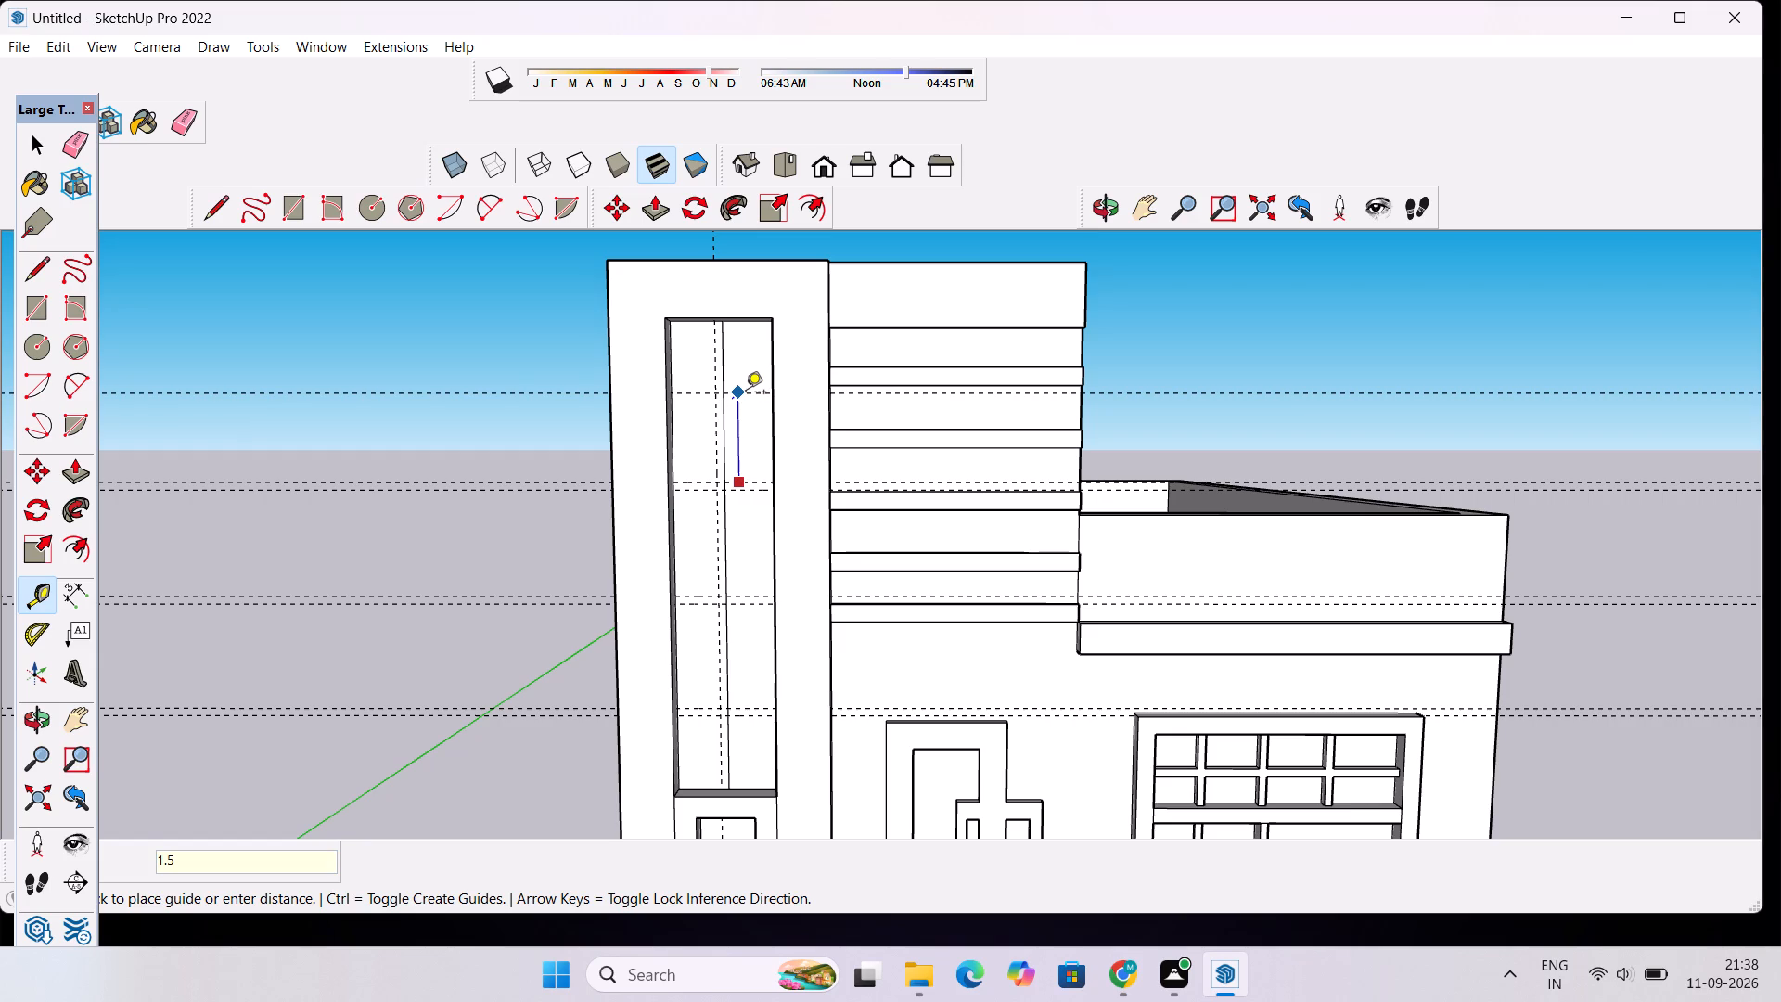
key("BackSpace")
key("BackSpace")
key("BackSpace")
key("2")
key("BackSpace")
key("BackSpace")
key("BackSpace")
key("2")
type(".5")
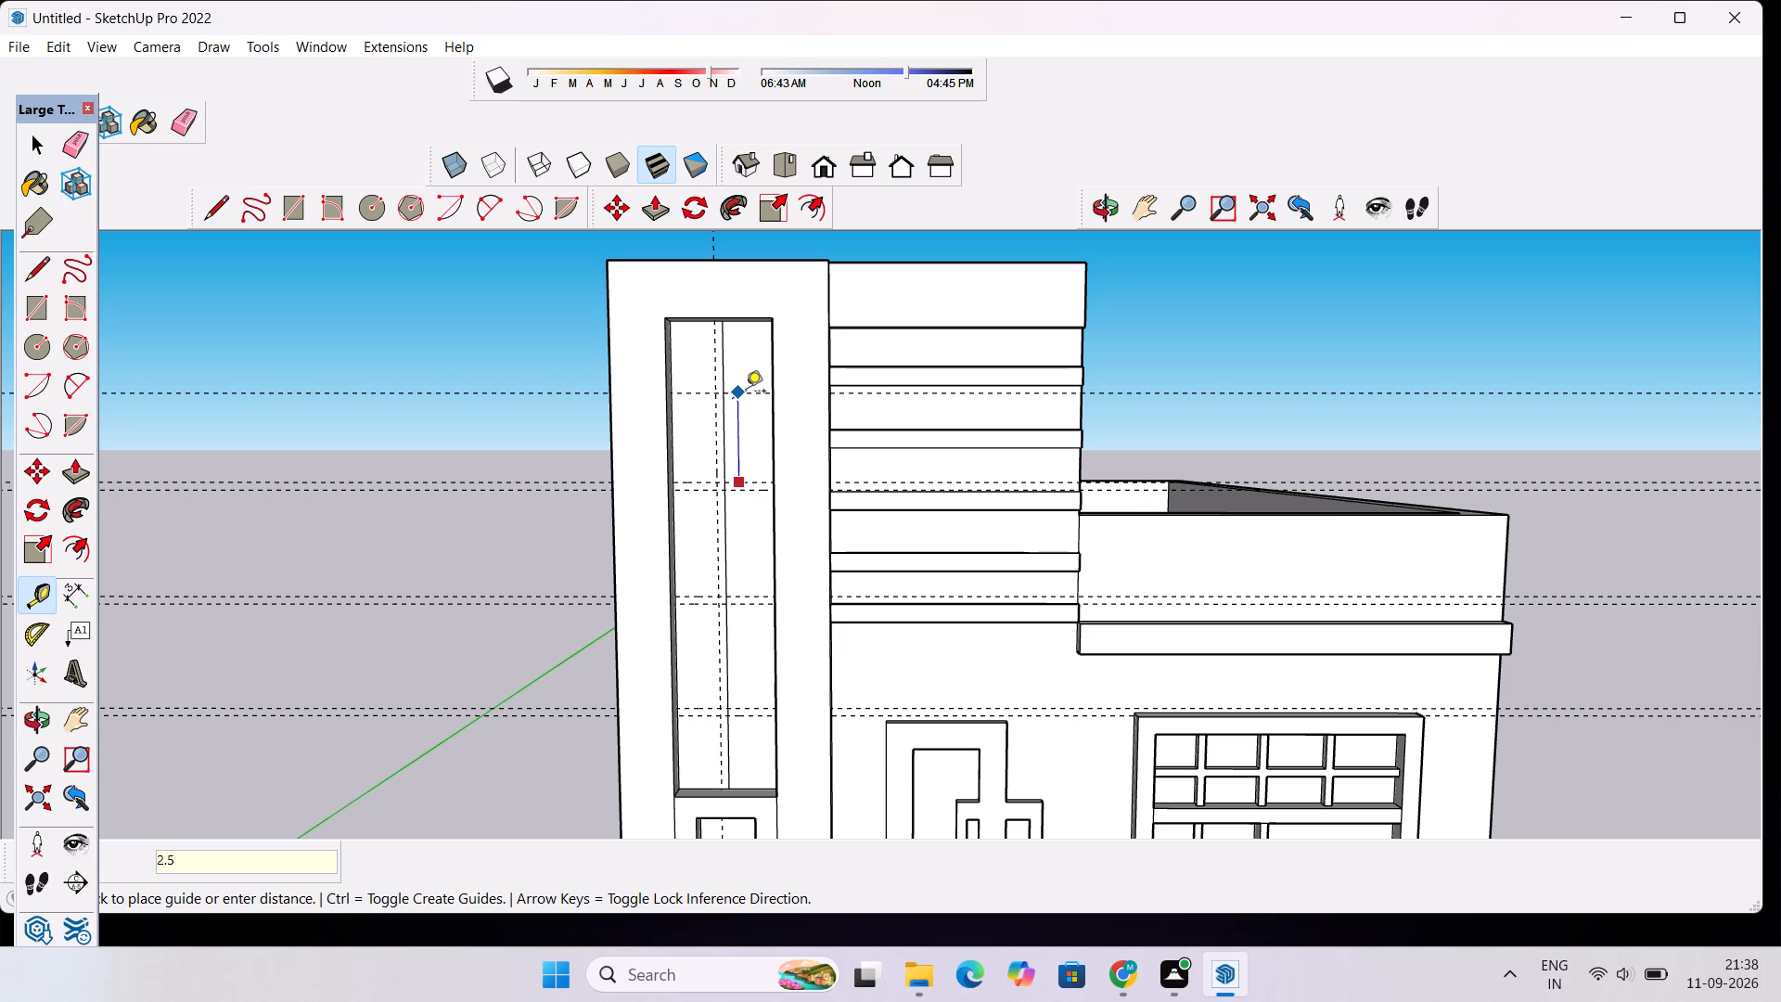
key("apostrophe")
key("Return")
left_click(752, 407)
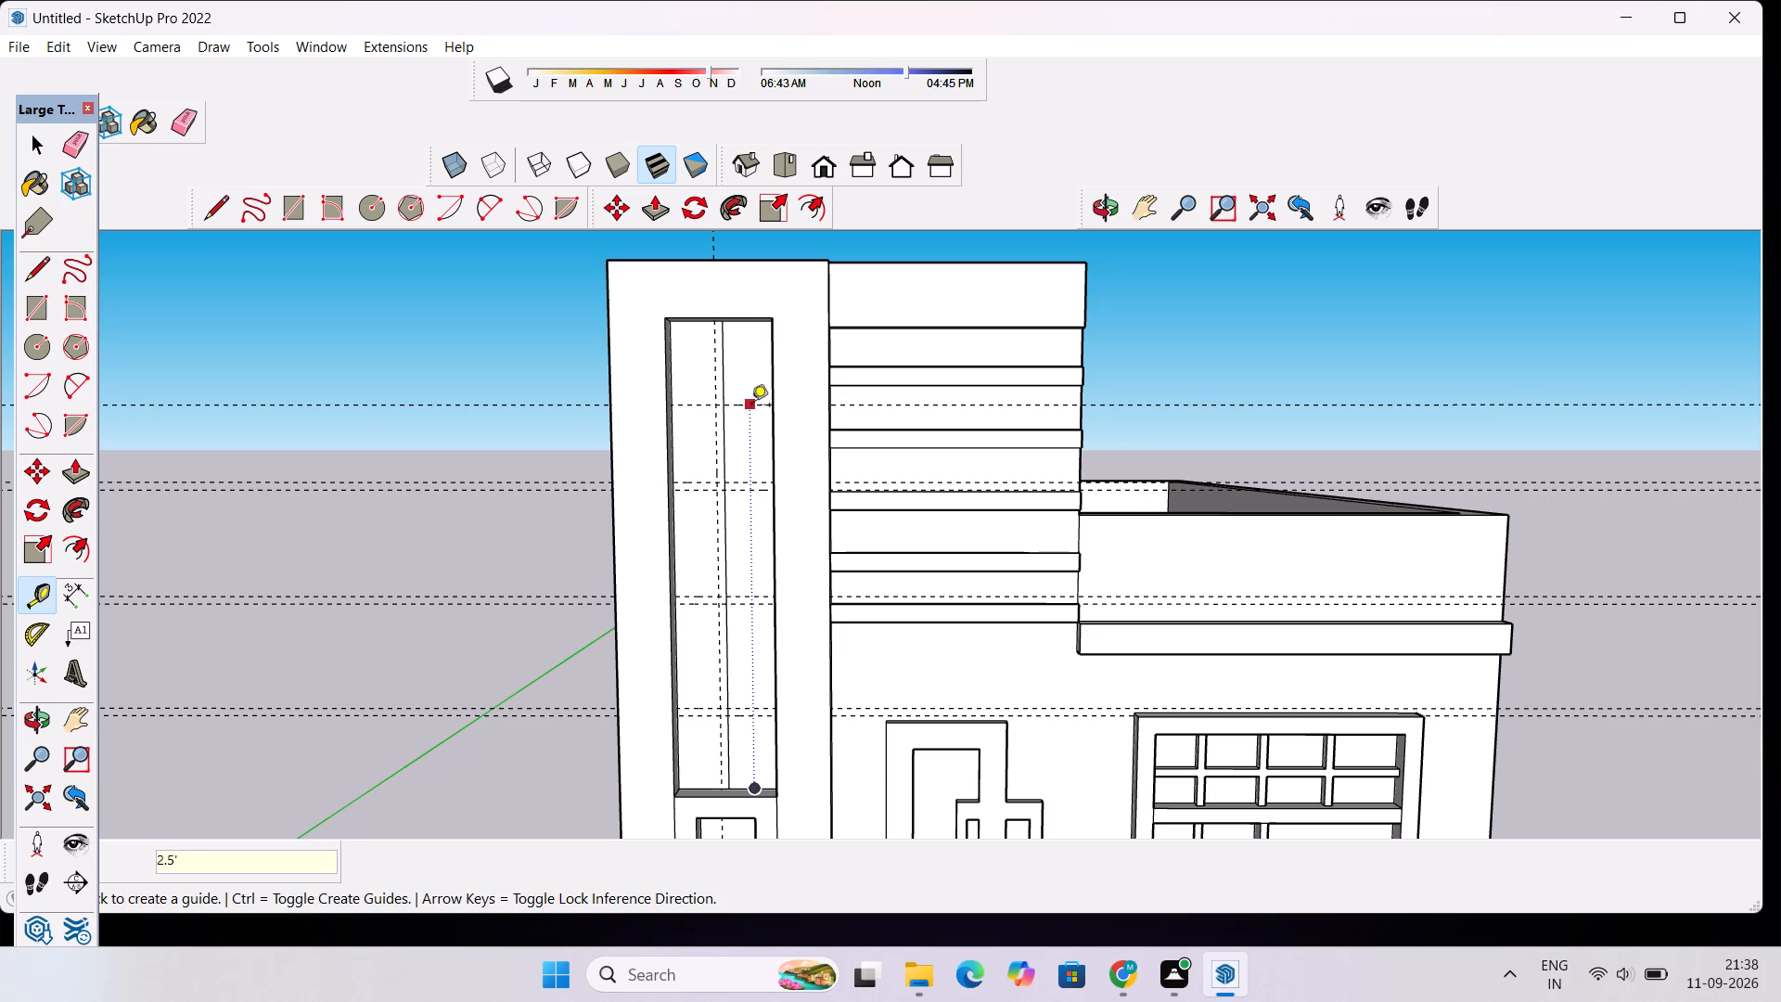
key("space")
Place a horizontal guide 3" above the topmost guide to complete the fourth guide pair in the recess.
key("t")
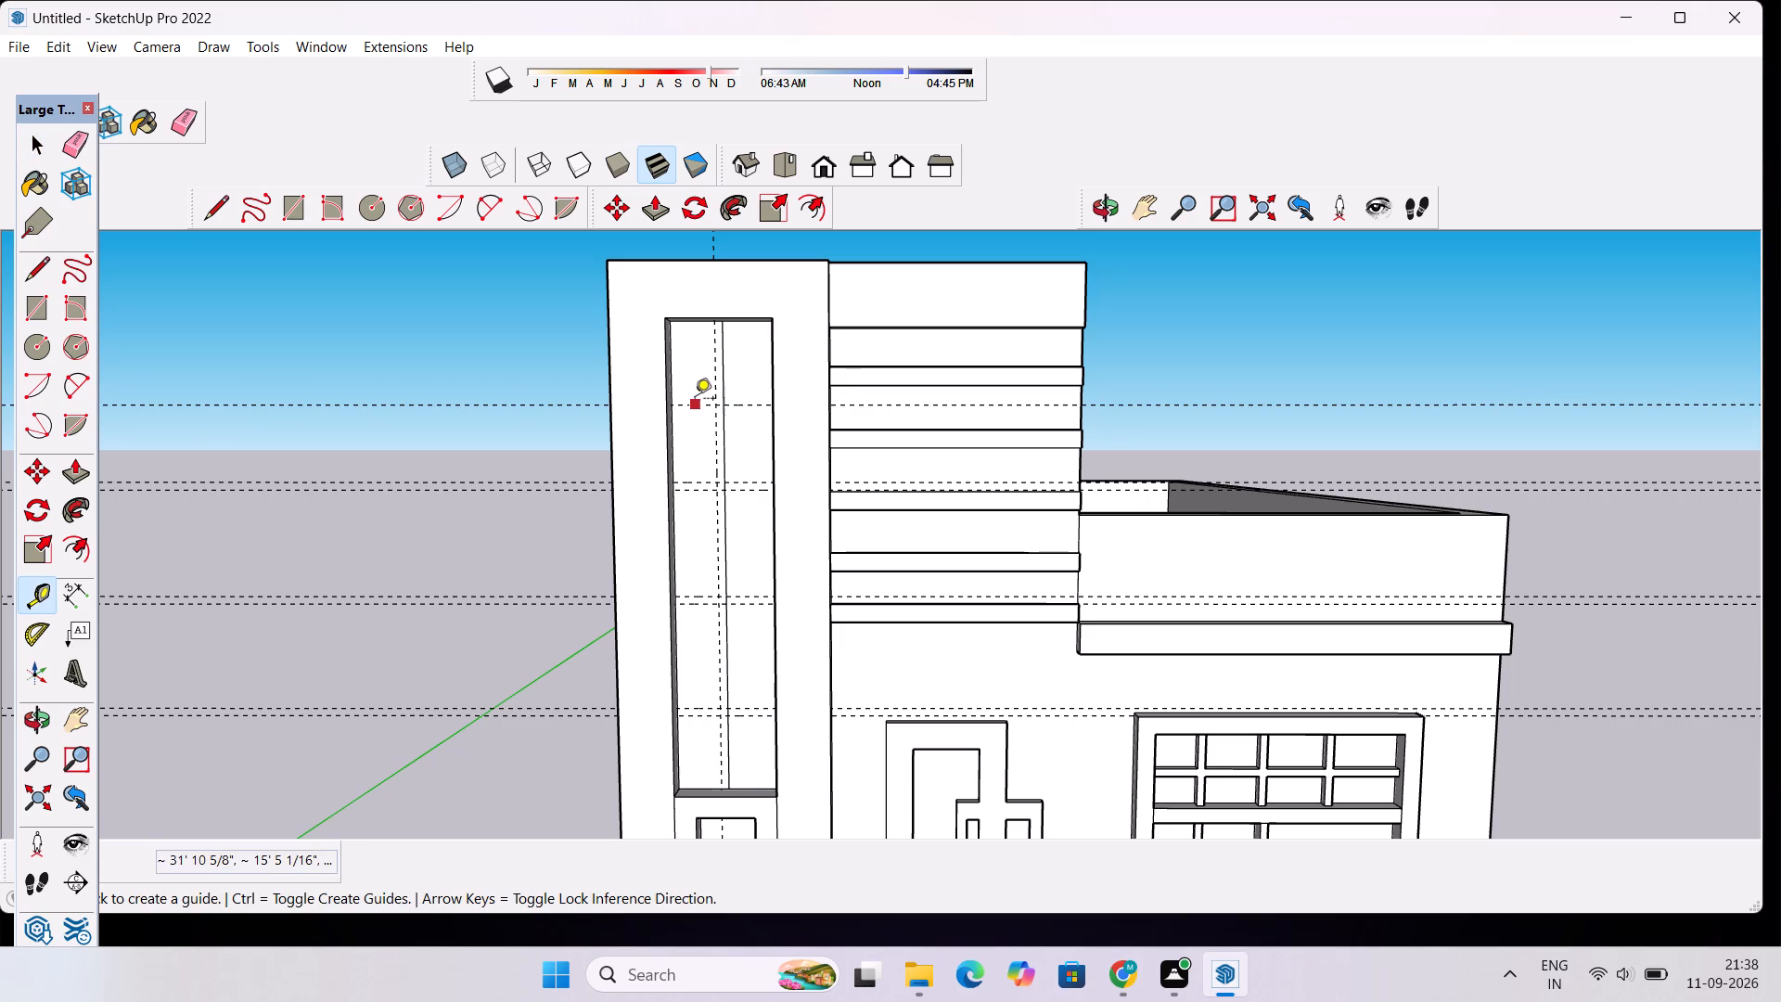
left_click(695, 400)
type("3\"")
key("Return")
key("space")
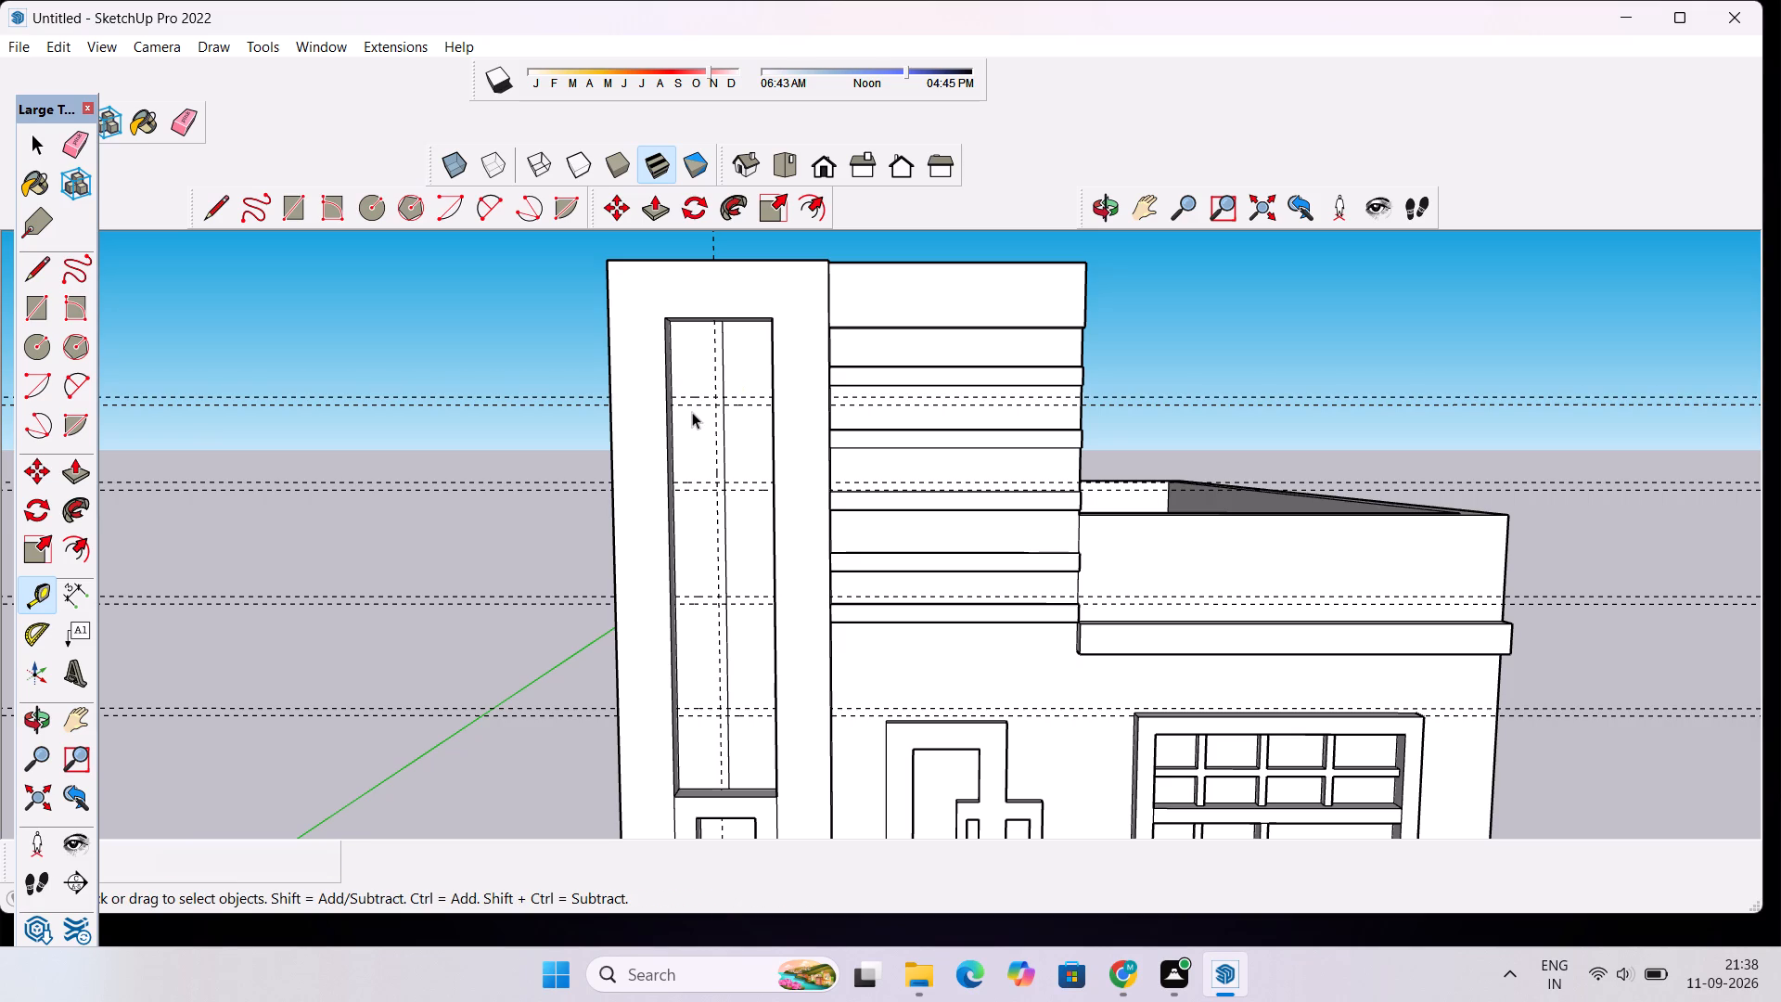
Draw a line about 15' 5" long over the recess's vertical guide, from its top edge to its bottom edge, completing the vertical strip.
scroll(692, 412, "up", 4)
key("l")
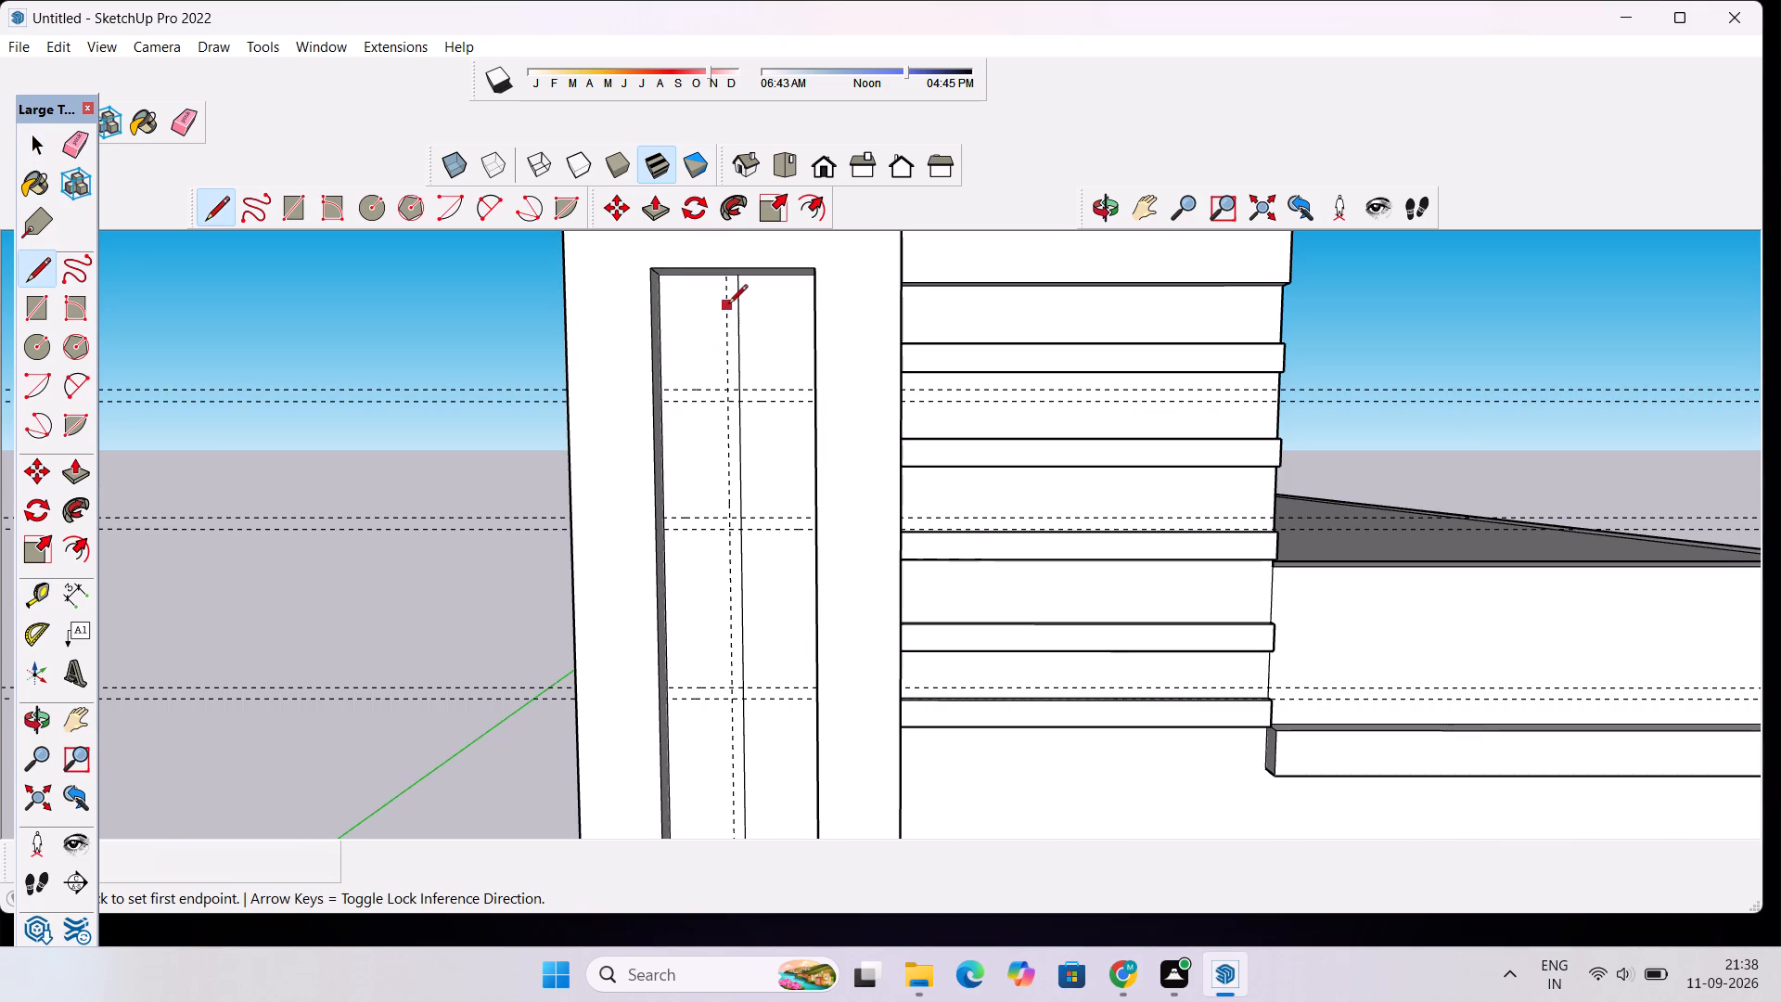
scroll(728, 300, "up", 8)
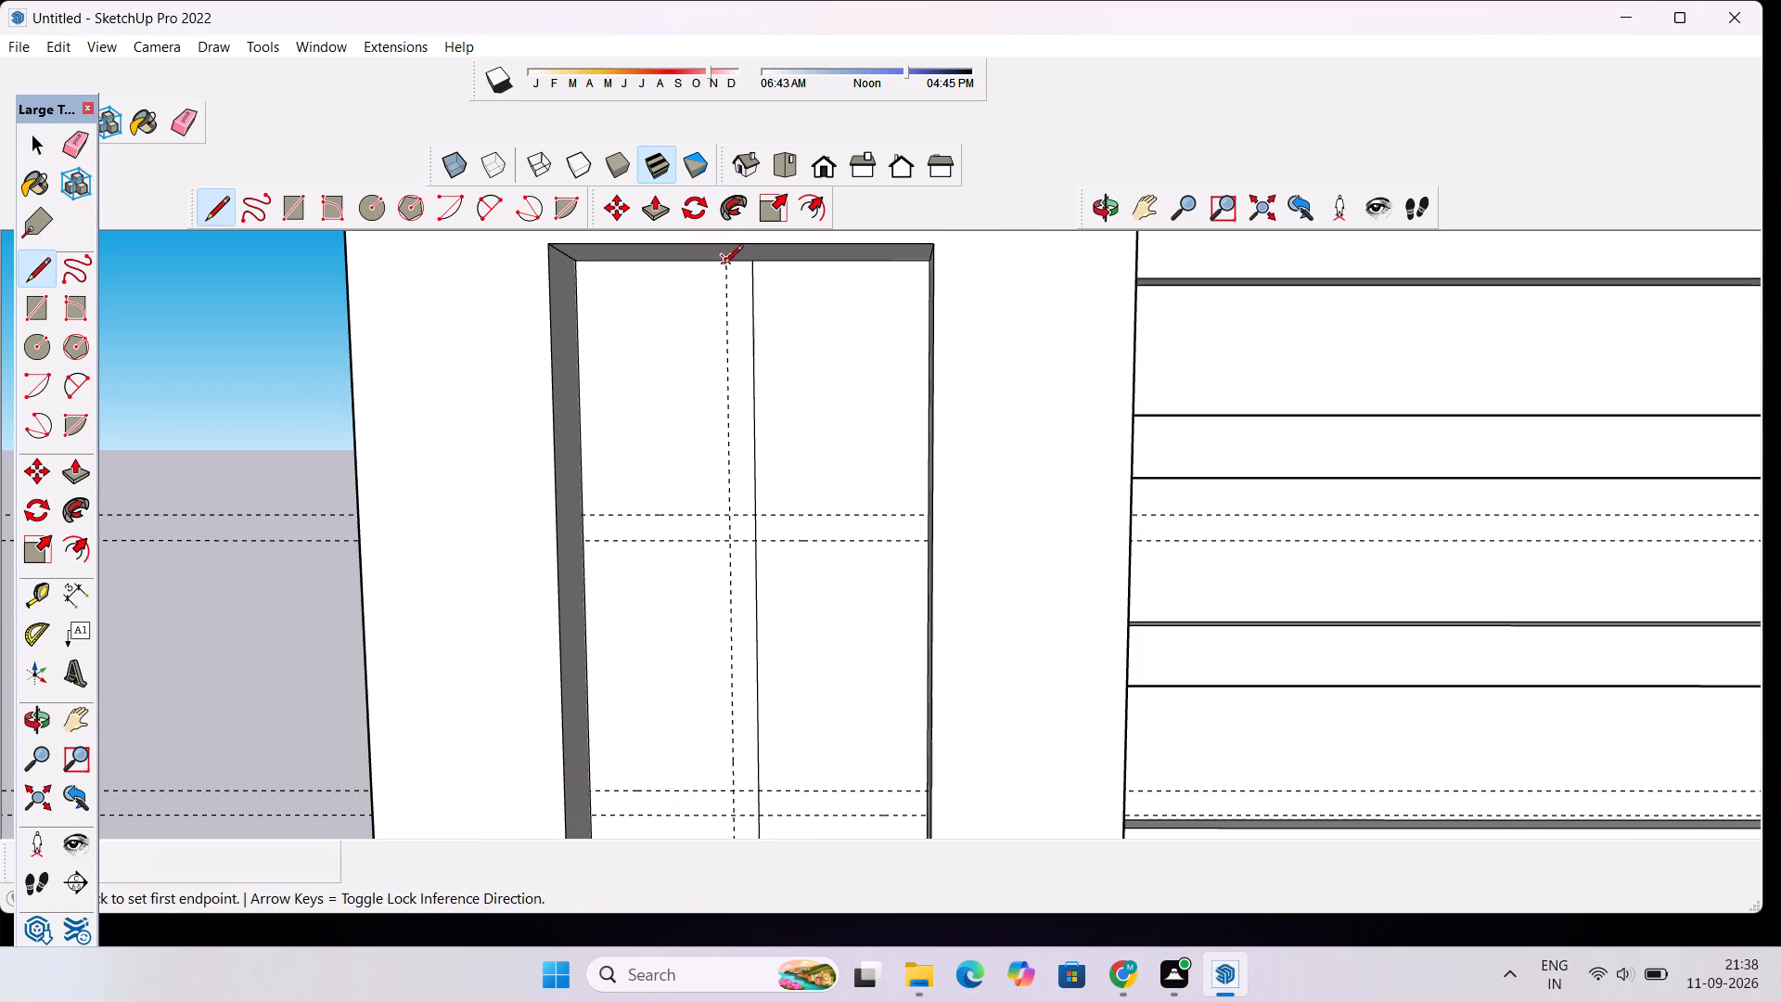
left_click(724, 265)
scroll(733, 306, "down", 14)
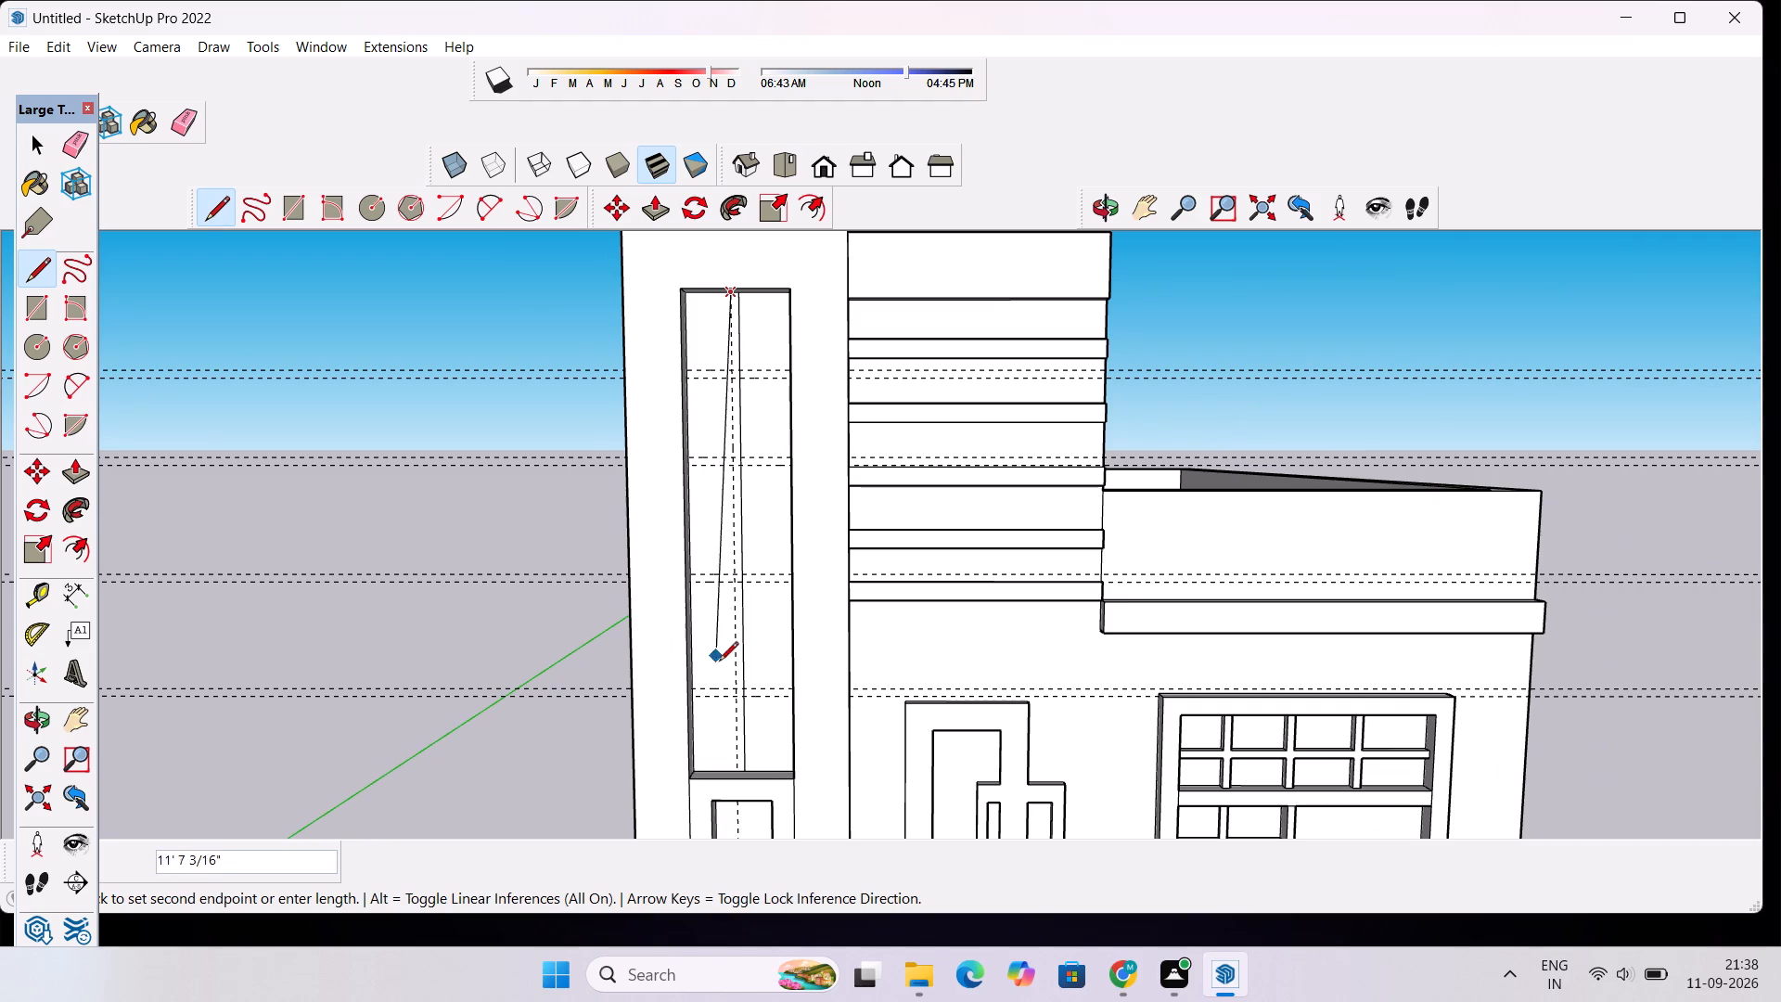
scroll(730, 765, "up", 9)
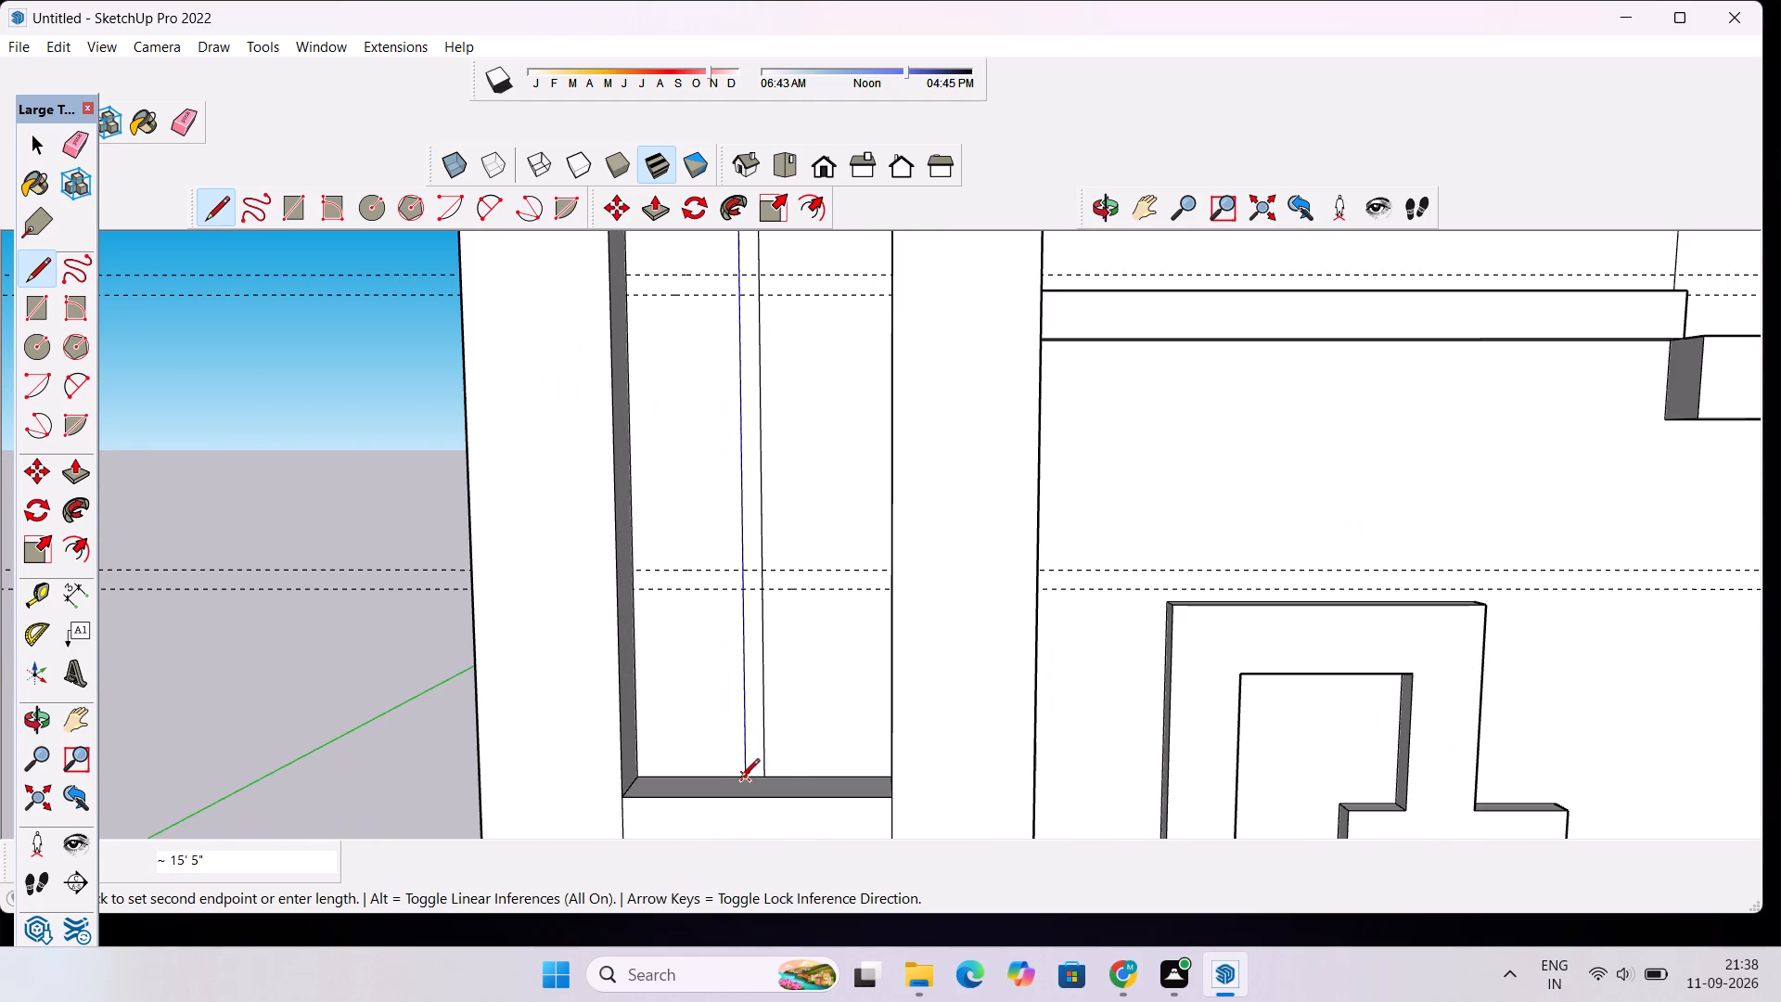
left_click(740, 779)
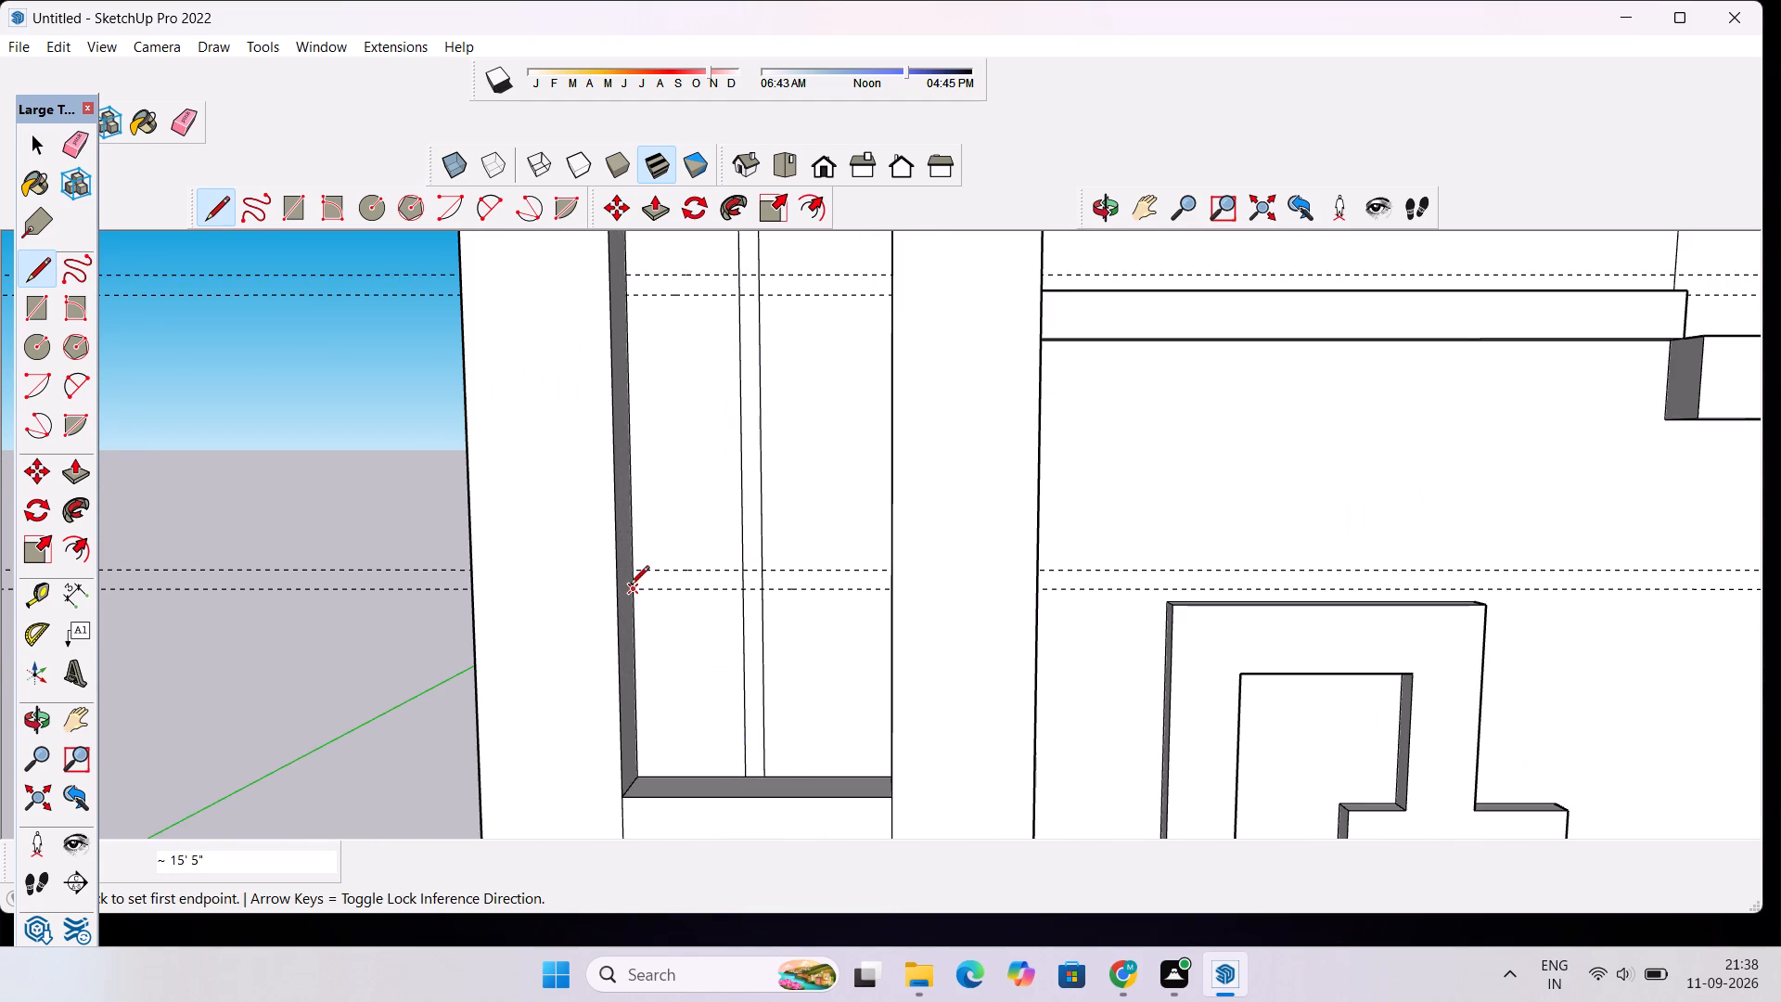
Draw two lines across the recess's full width over the lowest horizontal guide pair to outline the bottom horizontal strip.
left_click(631, 592)
scroll(777, 596, "up", 8)
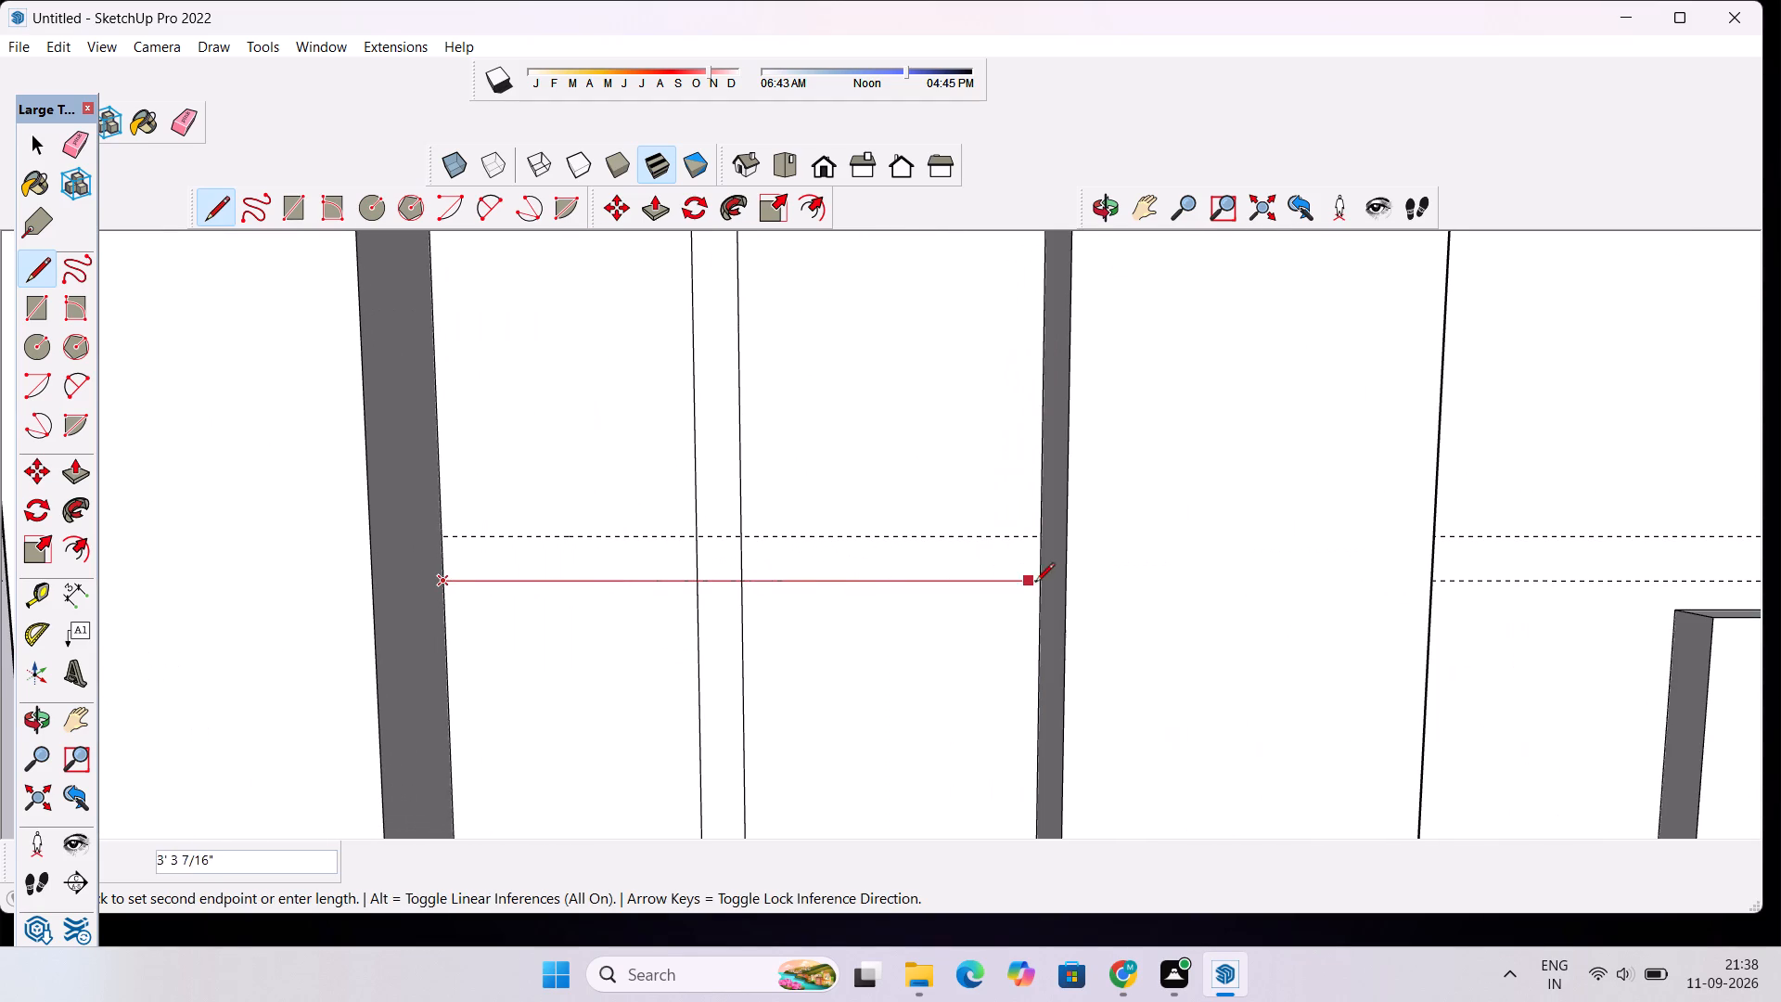
left_click(1041, 584)
left_click(1040, 540)
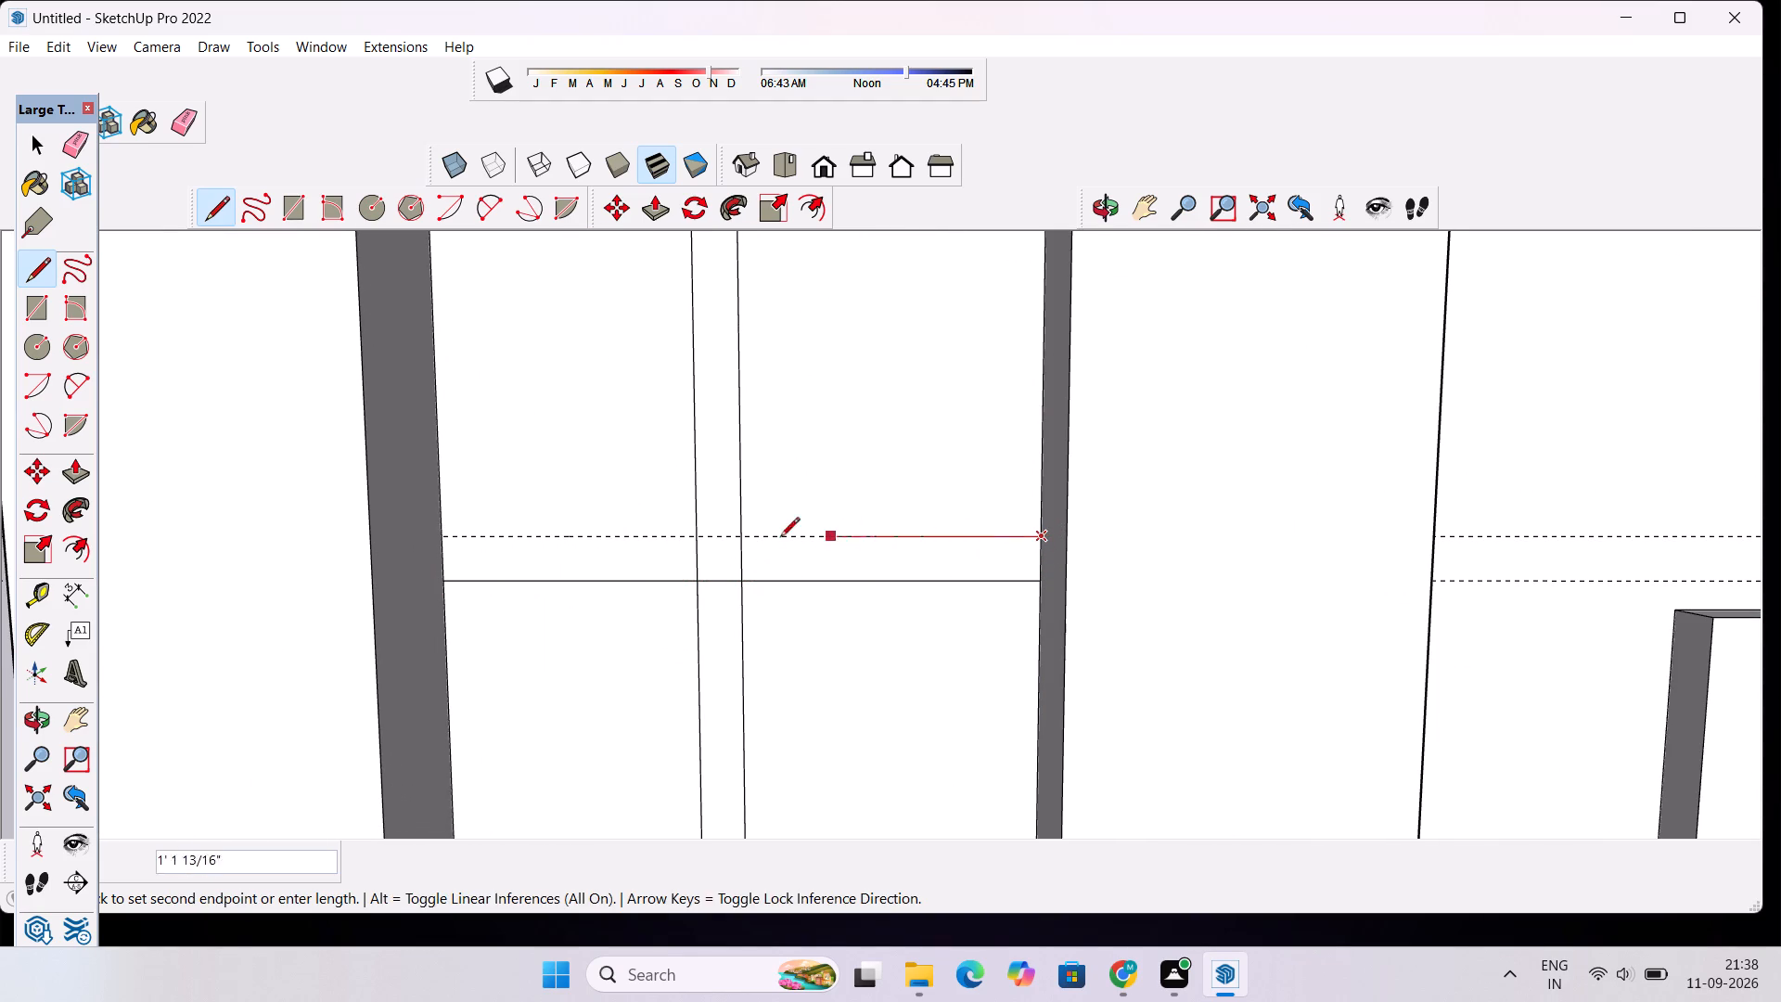
left_click(441, 535)
Draw two lines about 3' 4 1/4" long across the recess over the second-lowest guide pair to outline the second horizontal strip.
scroll(441, 535, "down", 9)
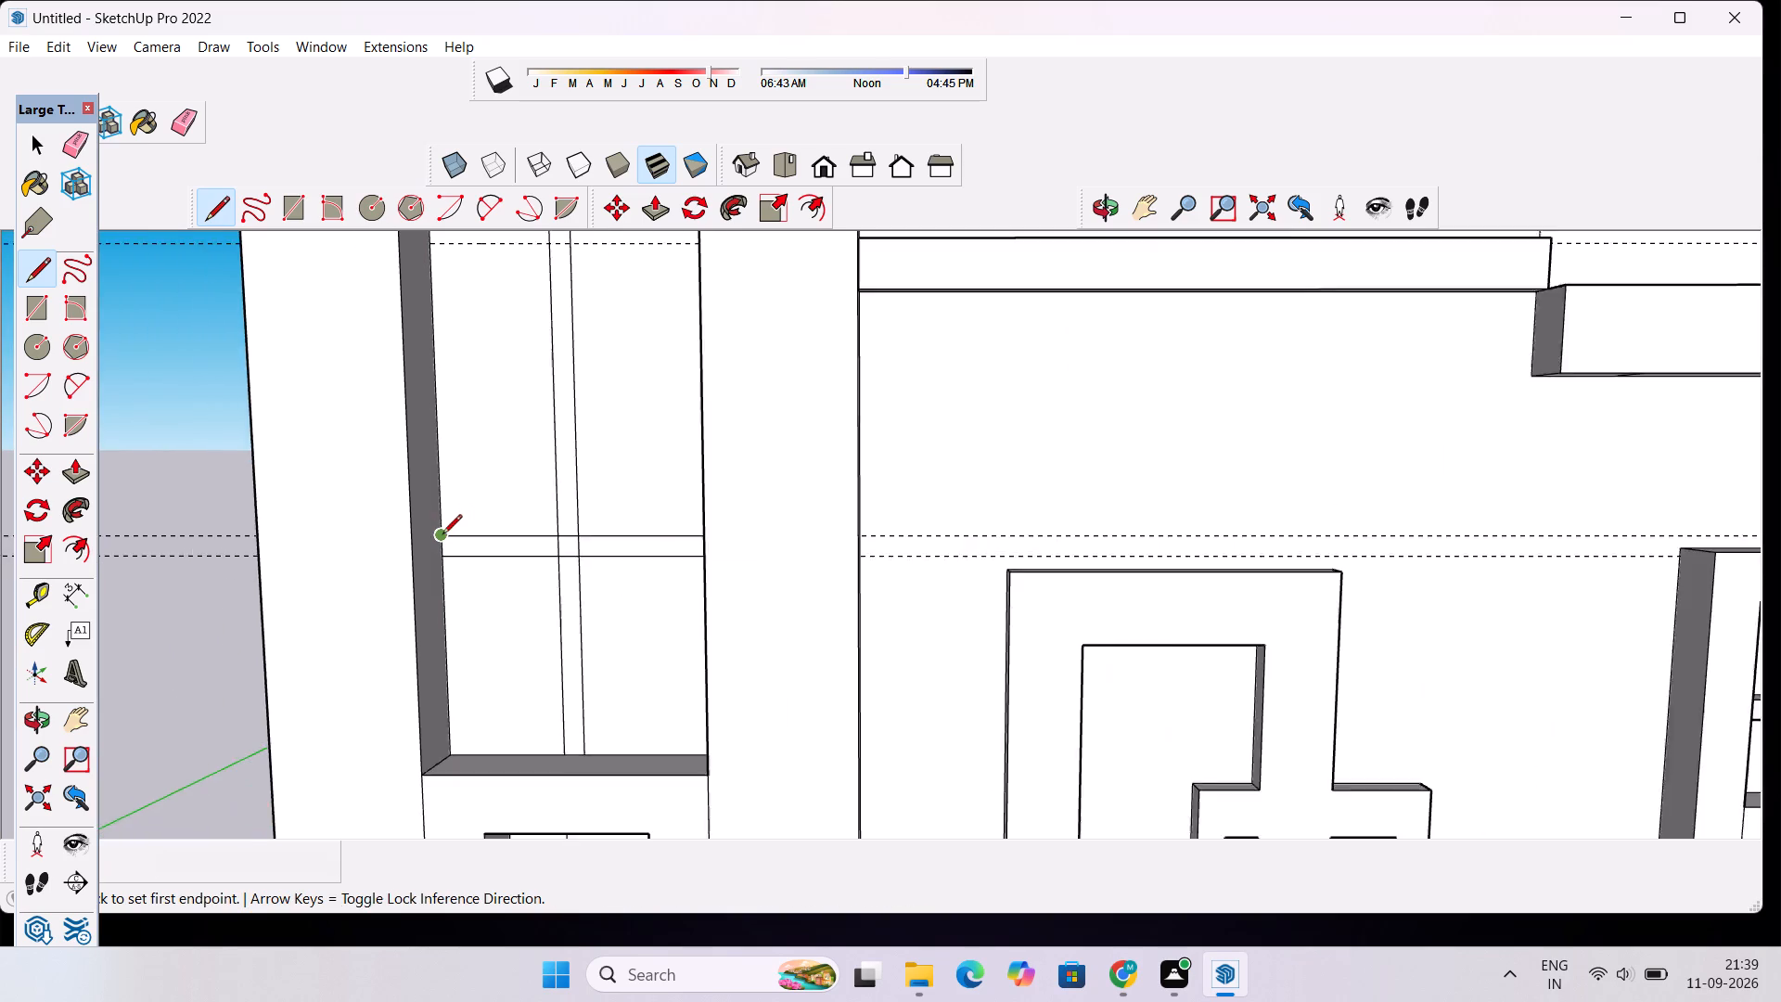
scroll(442, 535, "down", 7)
scroll(486, 342, "up", 8)
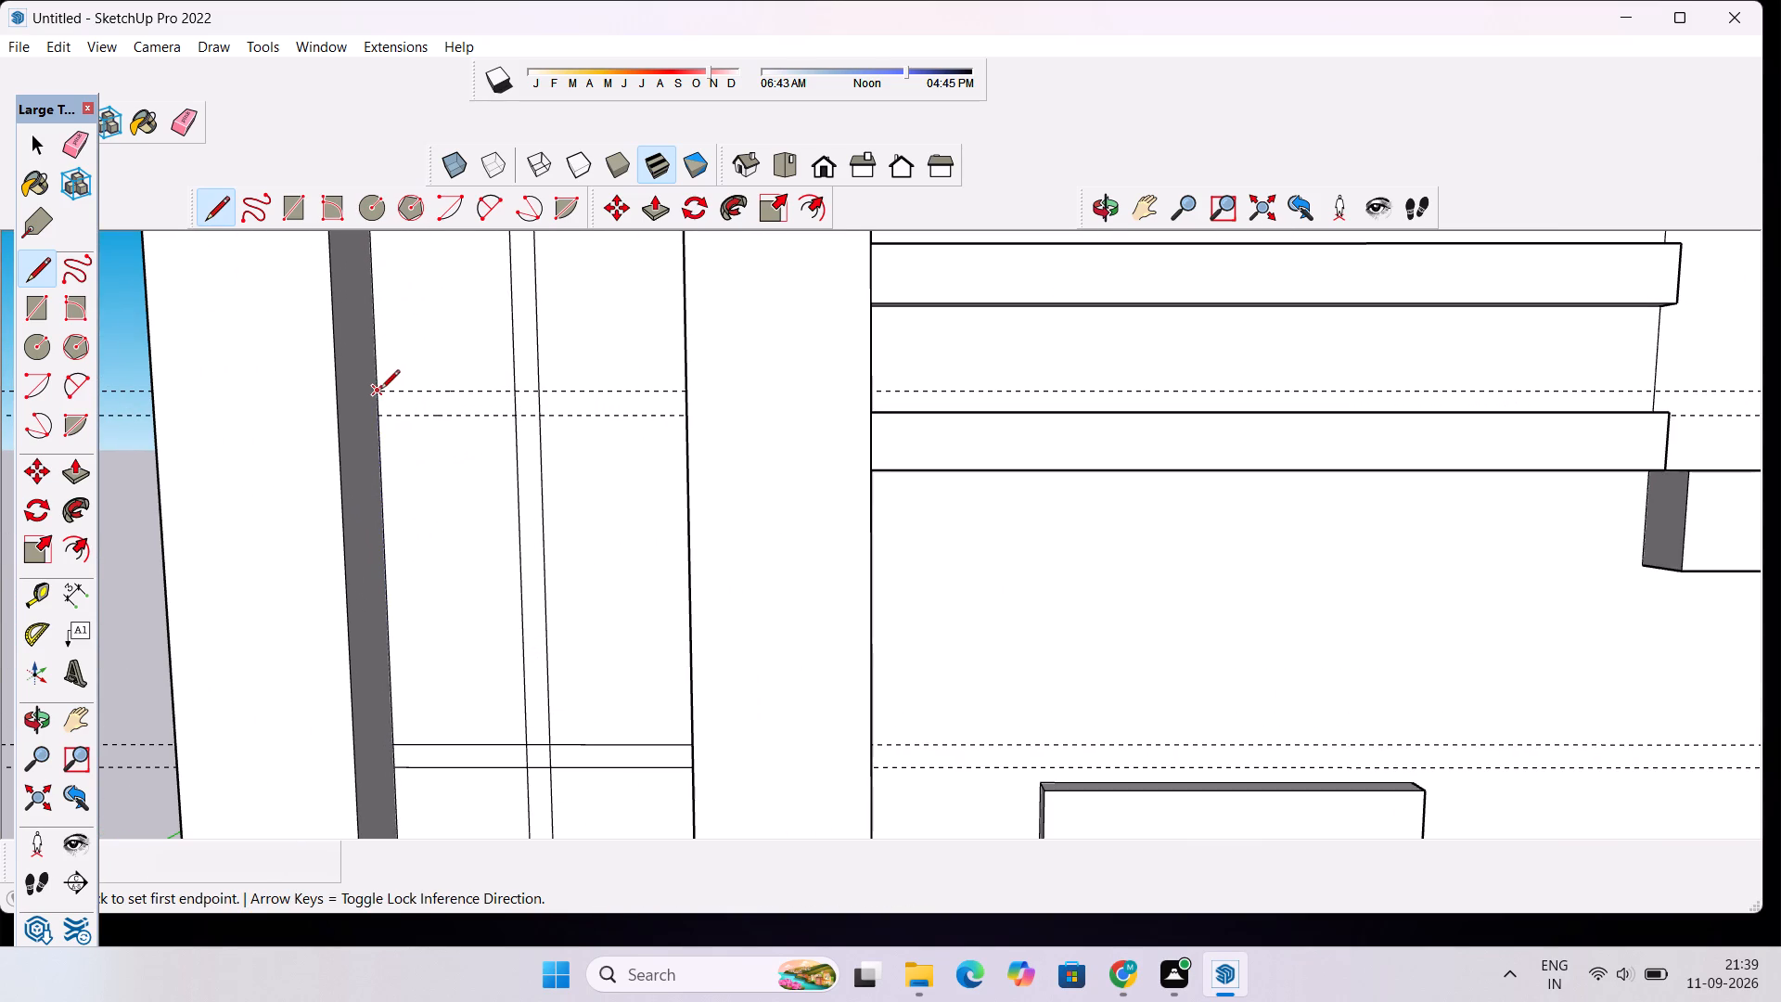
left_click(379, 392)
scroll(502, 389, "up", 5)
scroll(760, 391, "up", 6)
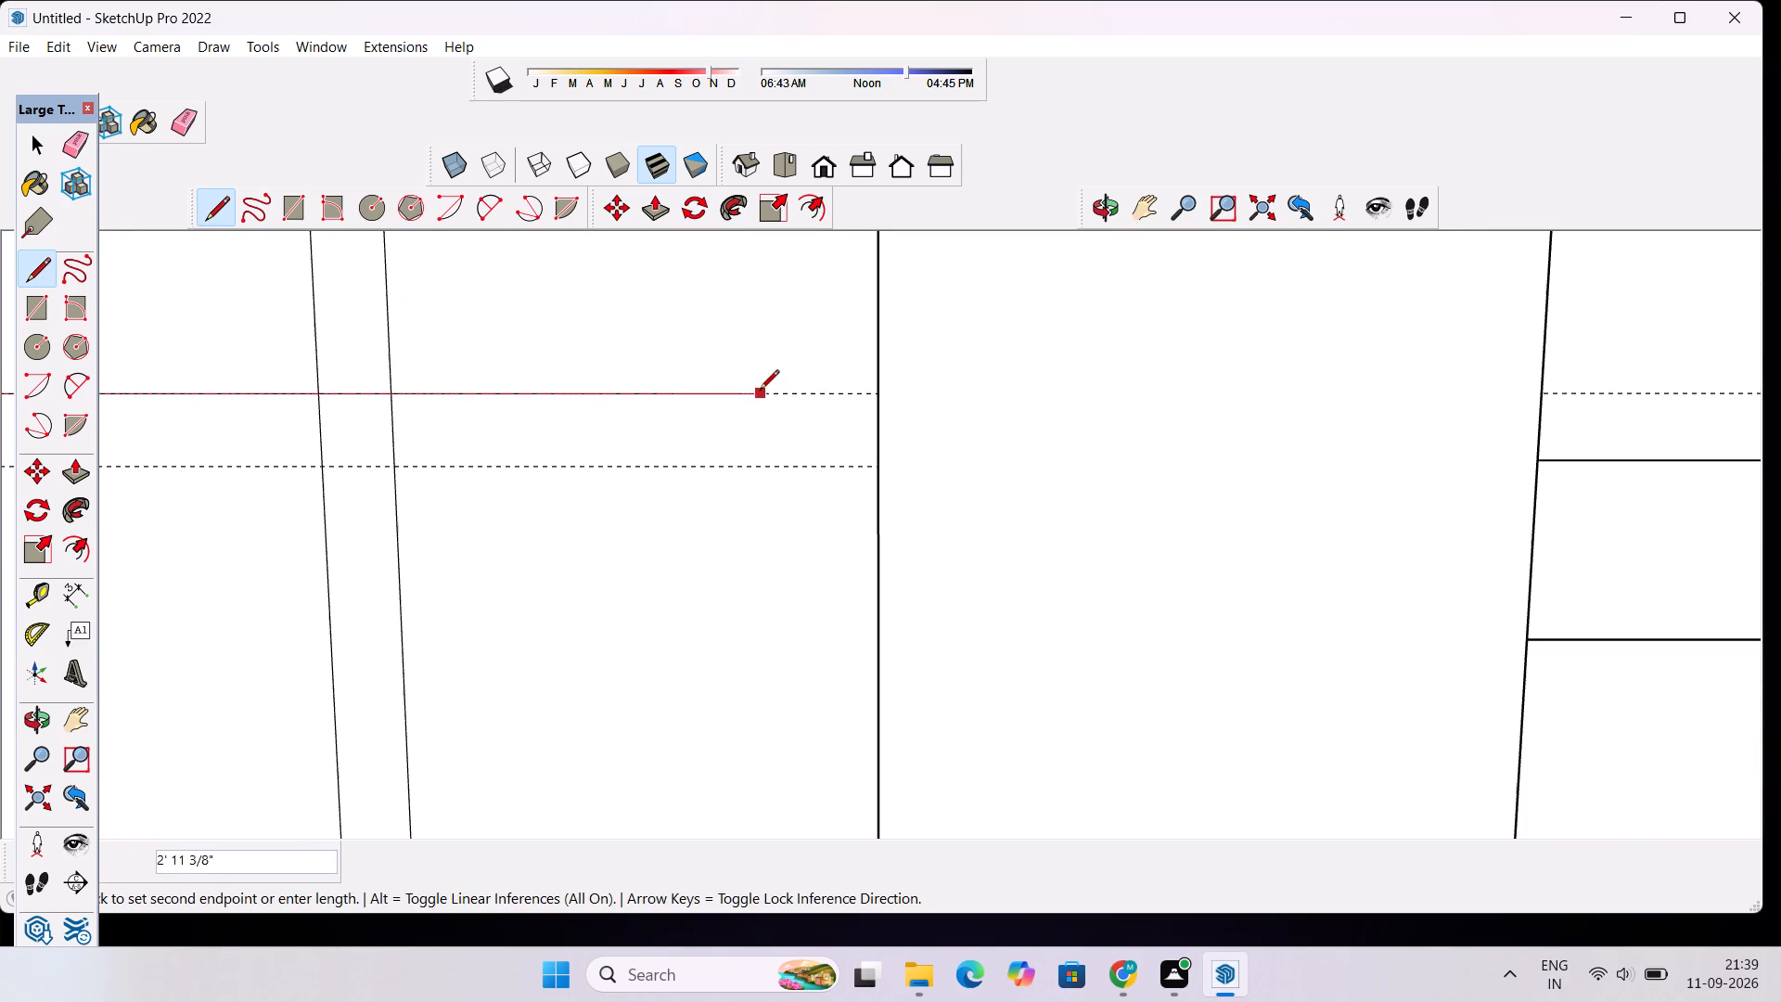
scroll(832, 390, "up", 5)
left_click(907, 399)
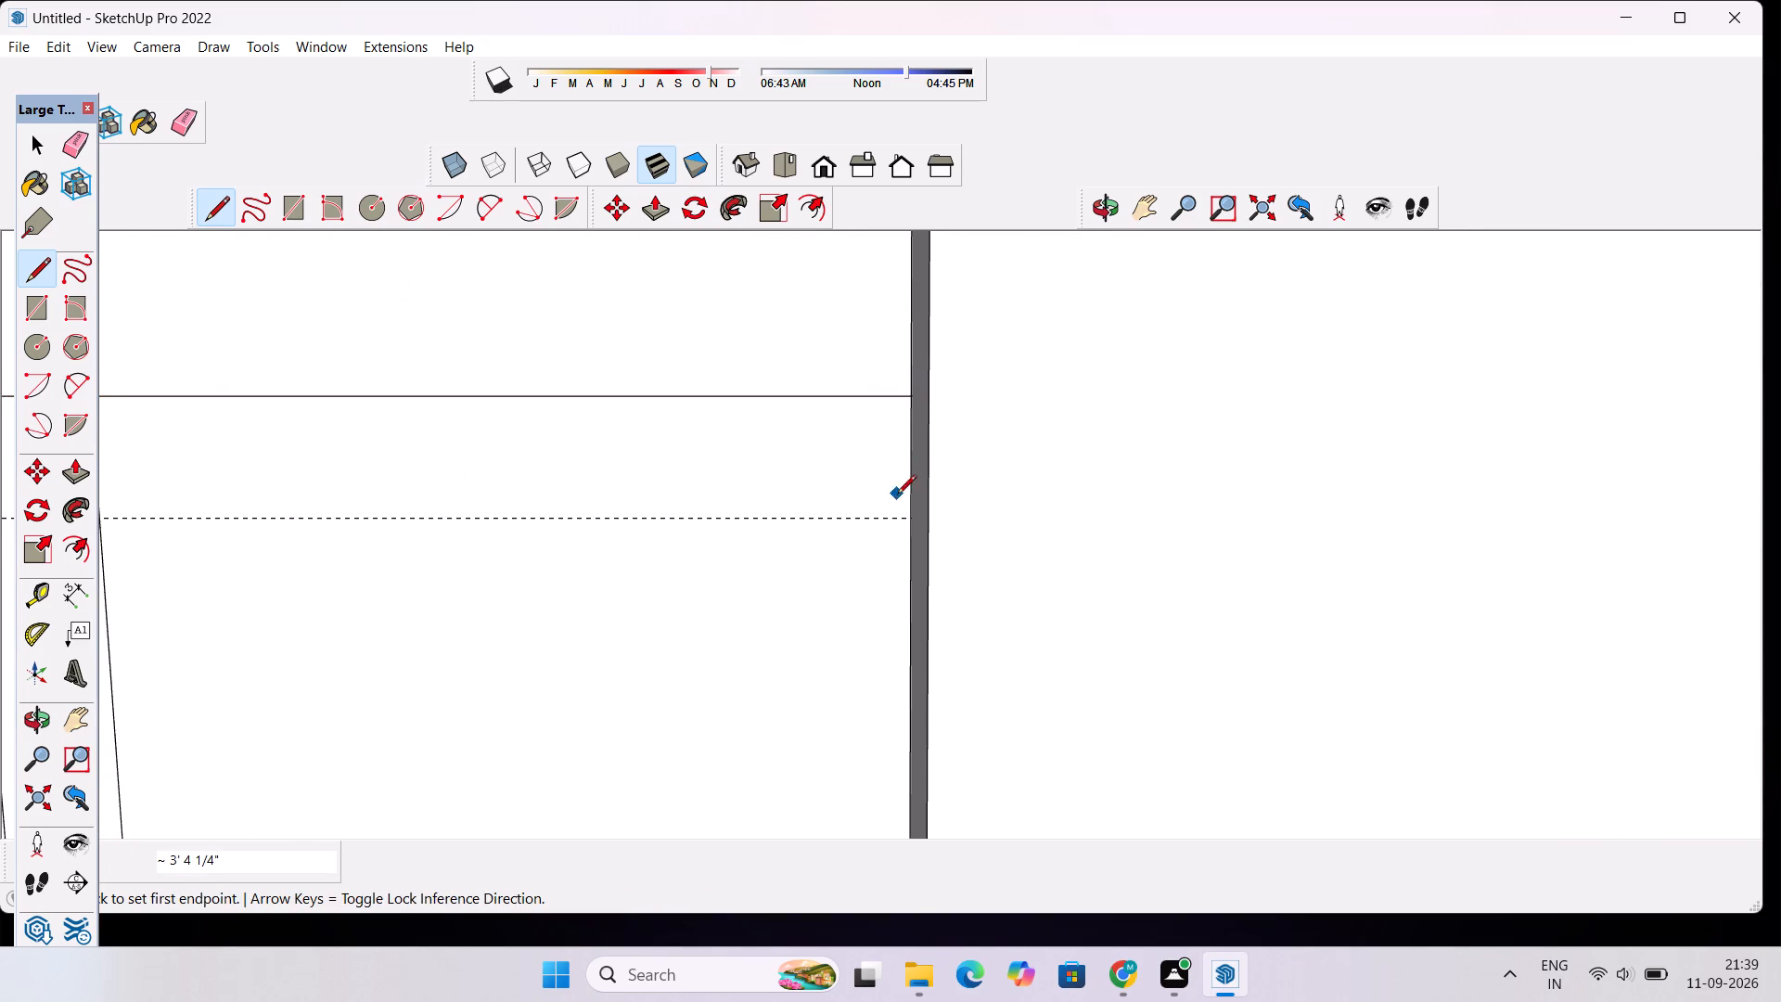
left_click(909, 517)
scroll(893, 473, "down", 9)
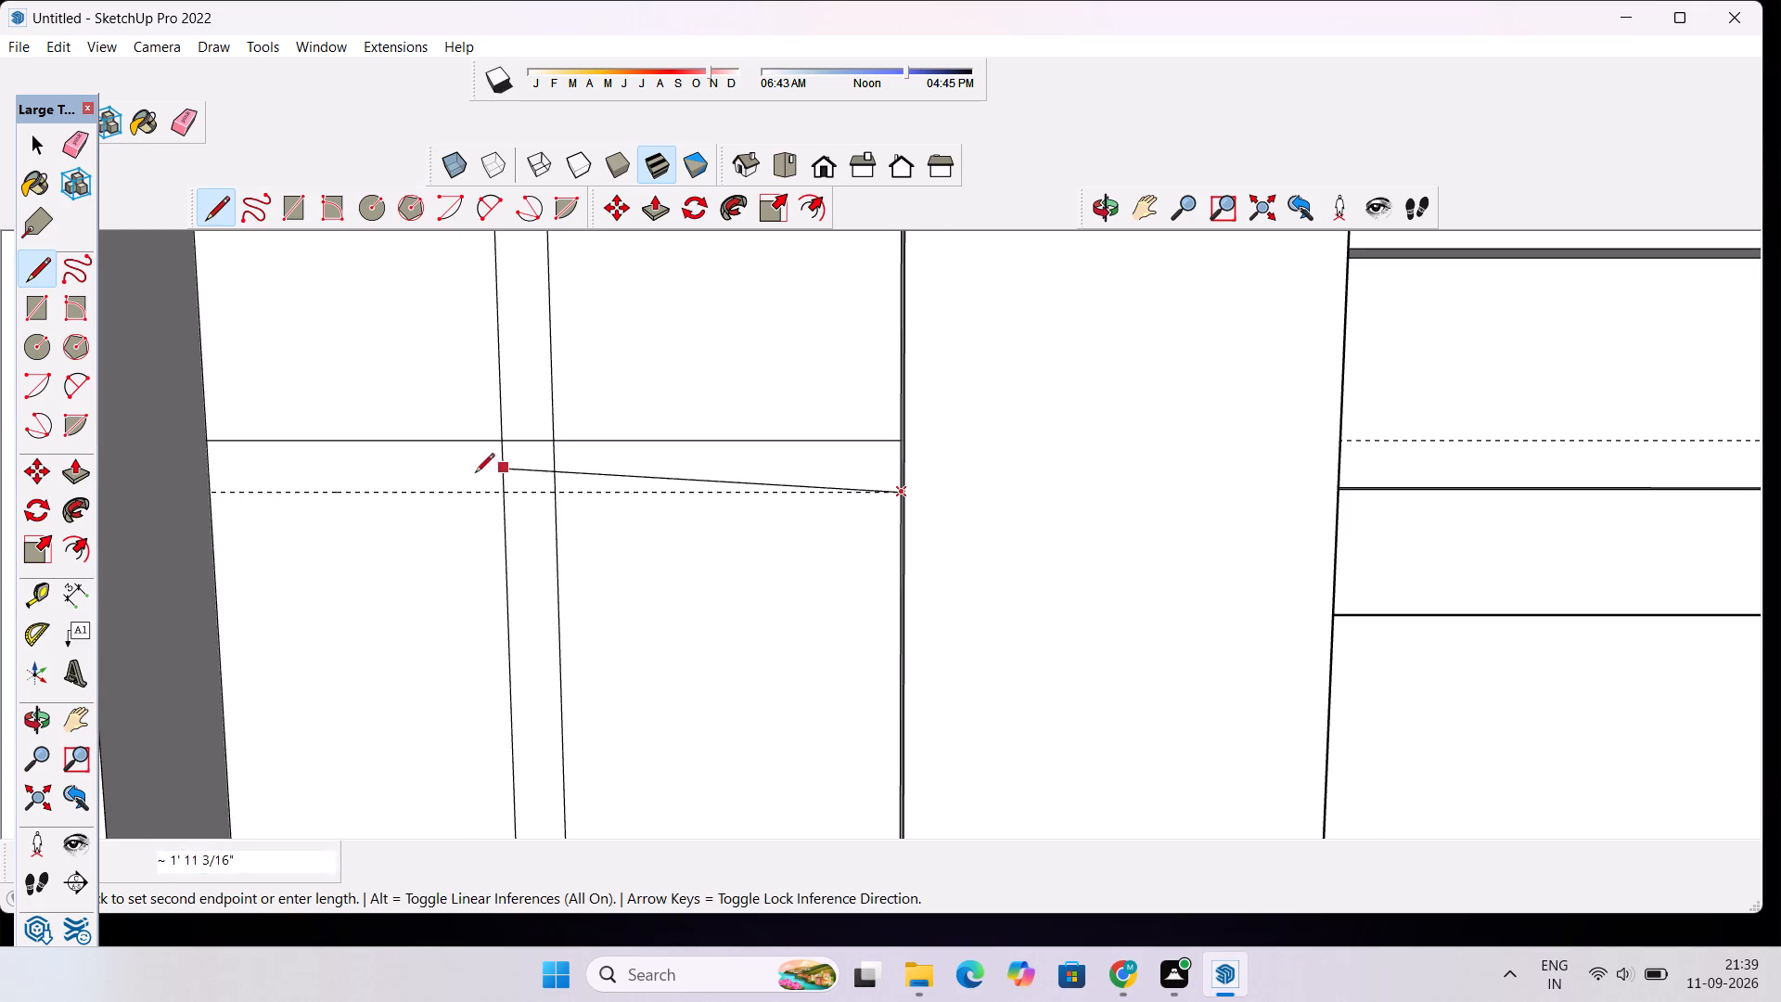
scroll(467, 478, "down", 2)
left_click(255, 492)
Draw two lines about 3' 4 1/4" long across the recess over the third guide pair to outline the third horizontal strip.
scroll(255, 492, "down", 11)
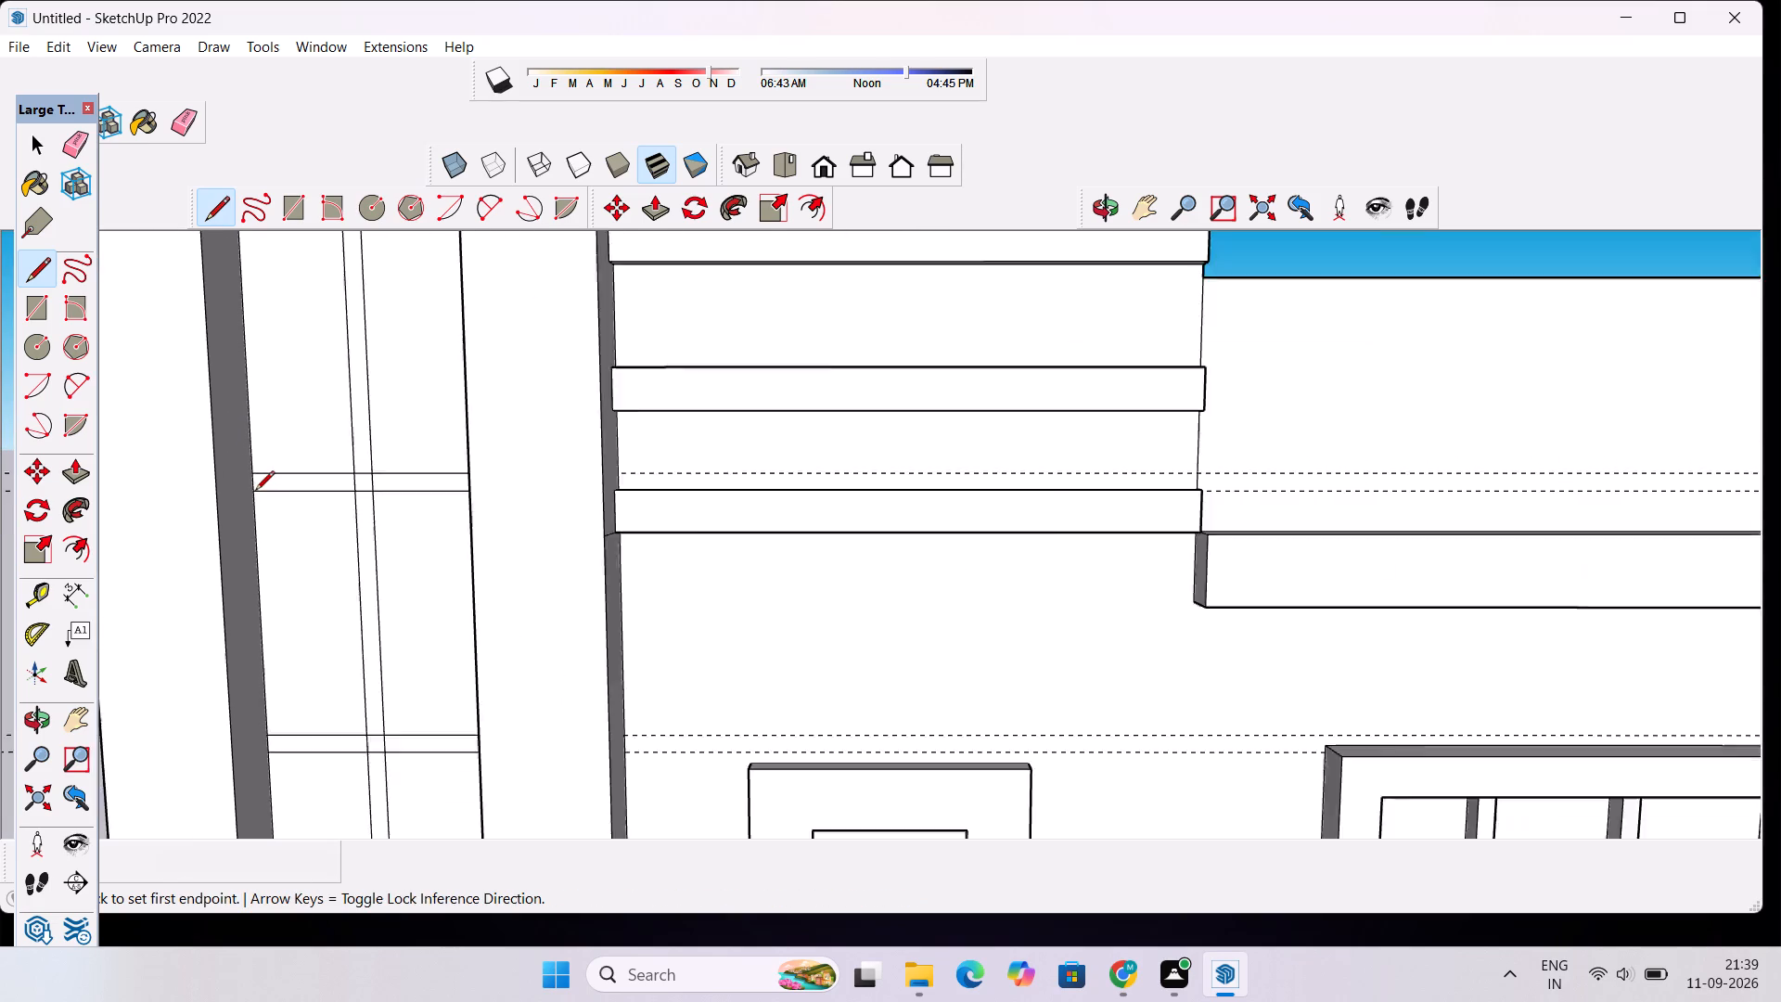
scroll(255, 492, "down", 7)
scroll(257, 289, "up", 9)
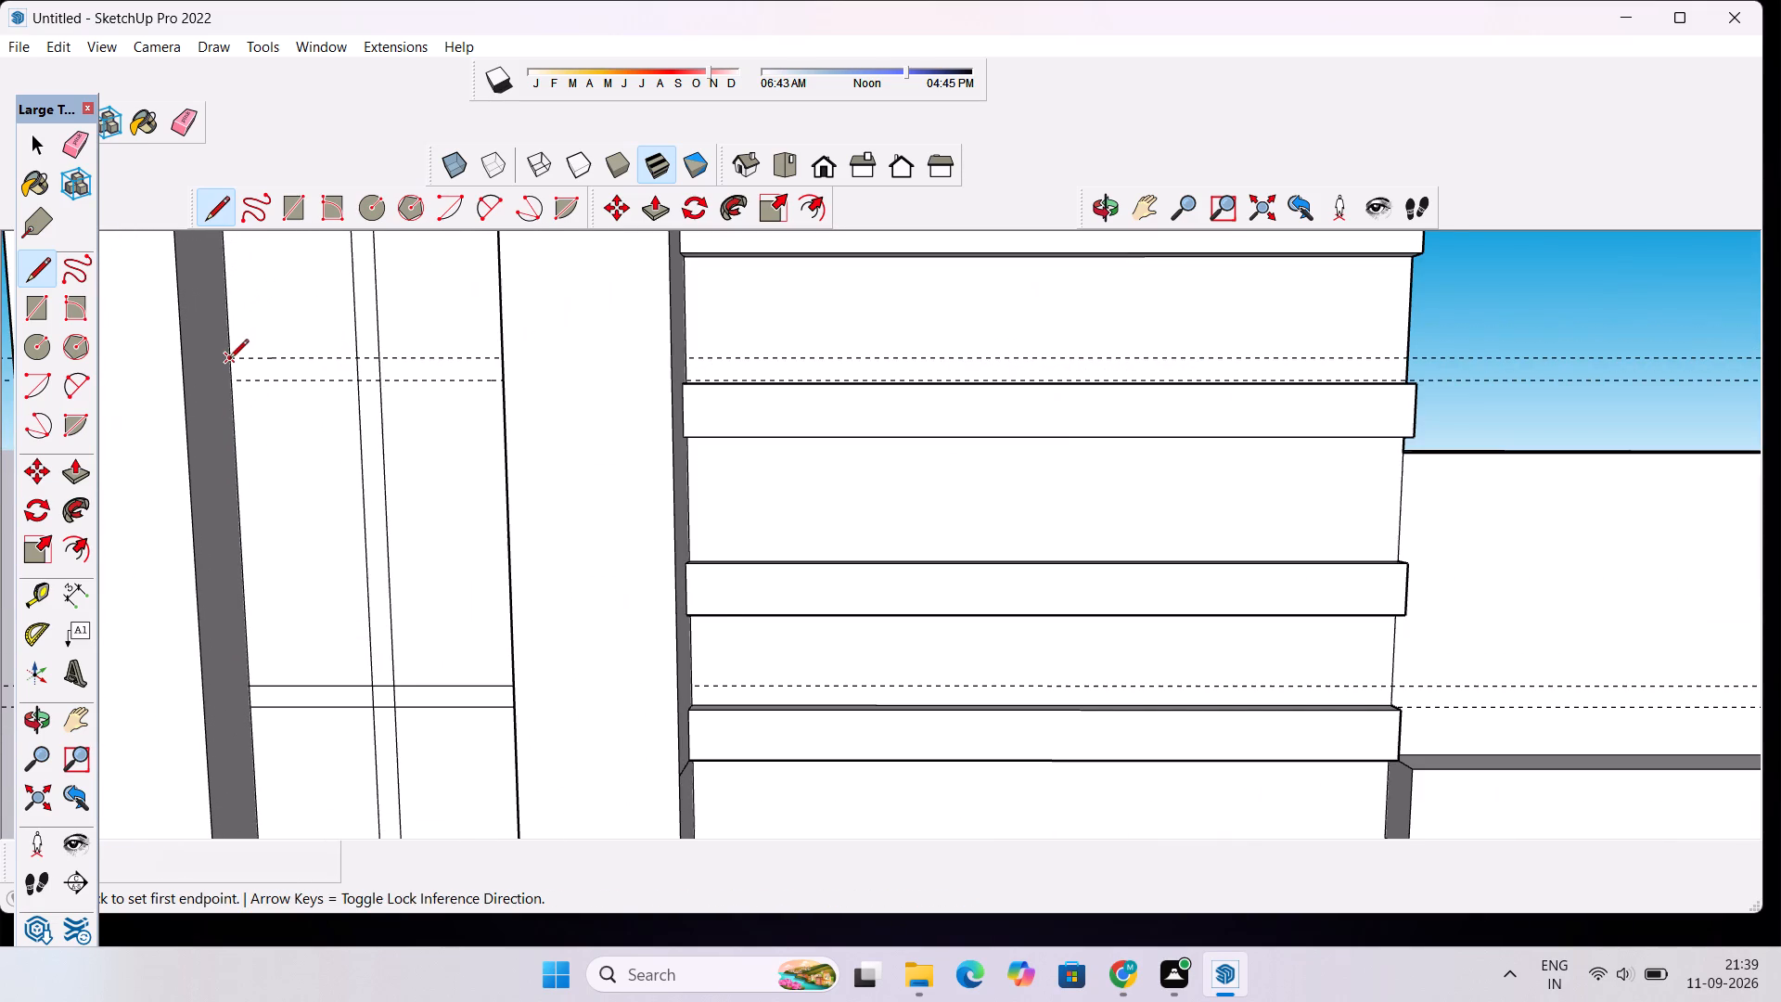
left_click(229, 360)
scroll(237, 356, "up", 5)
scroll(322, 356, "up", 8)
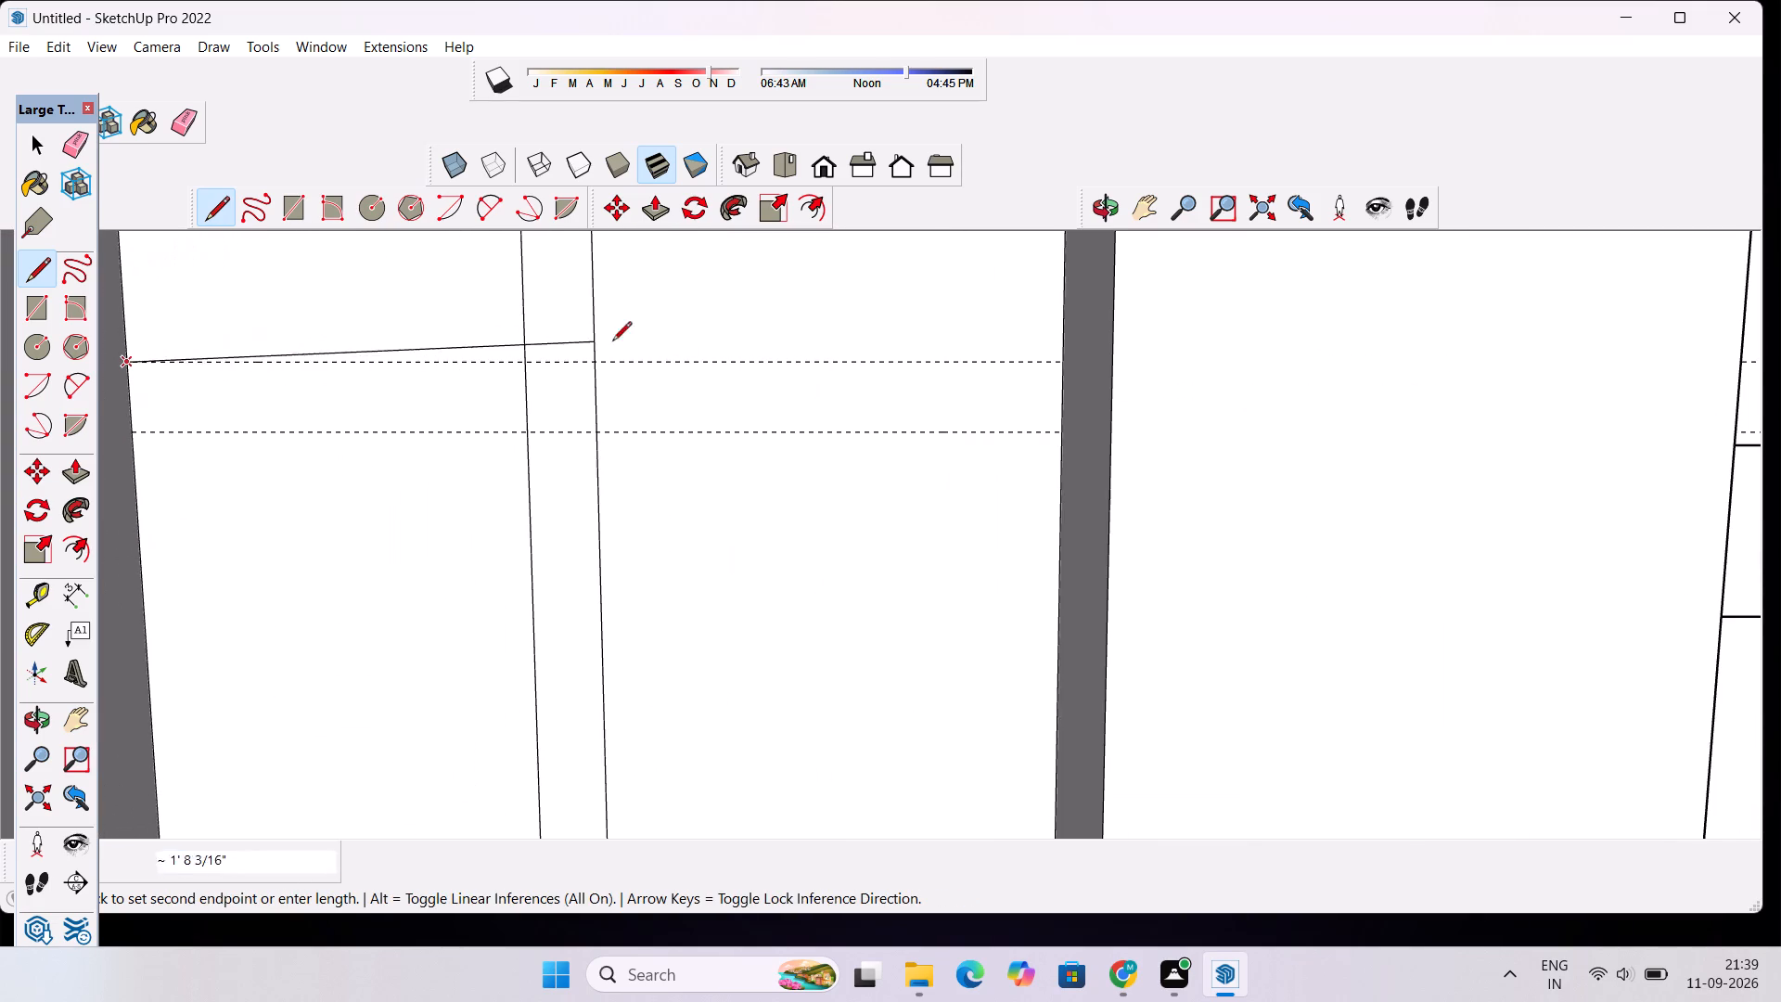
left_click(1062, 365)
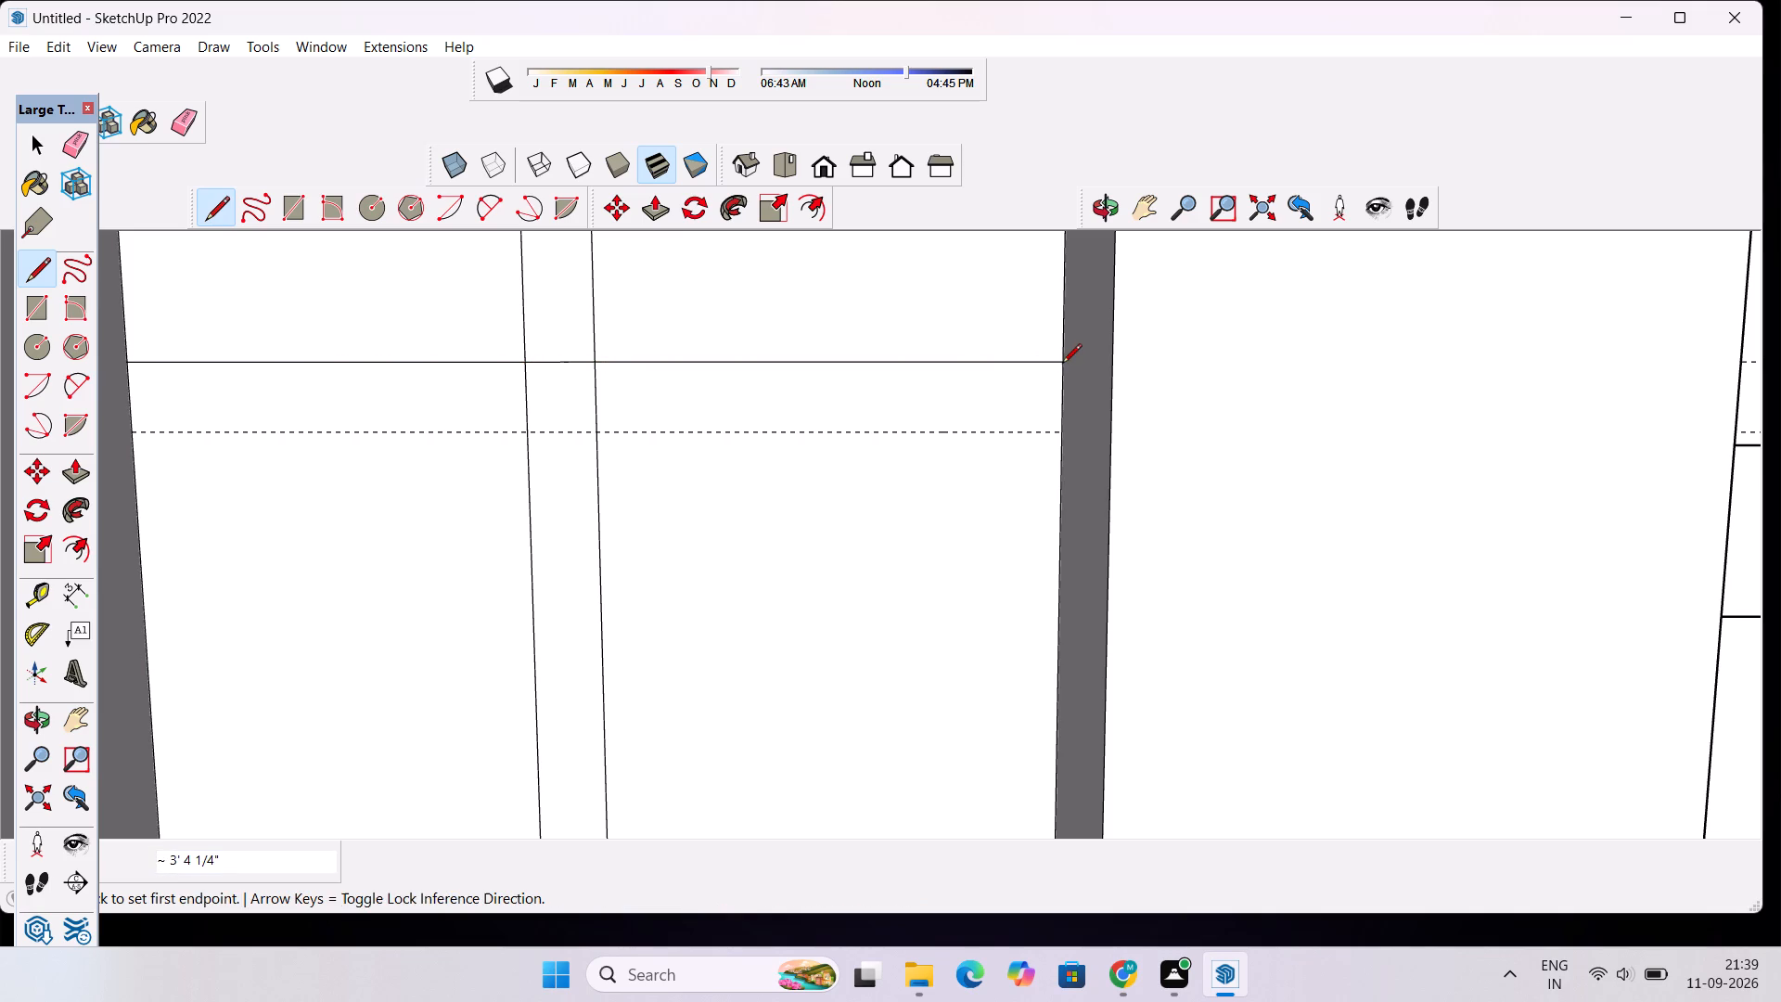
left_click(1058, 433)
scroll(993, 431, "down", 13)
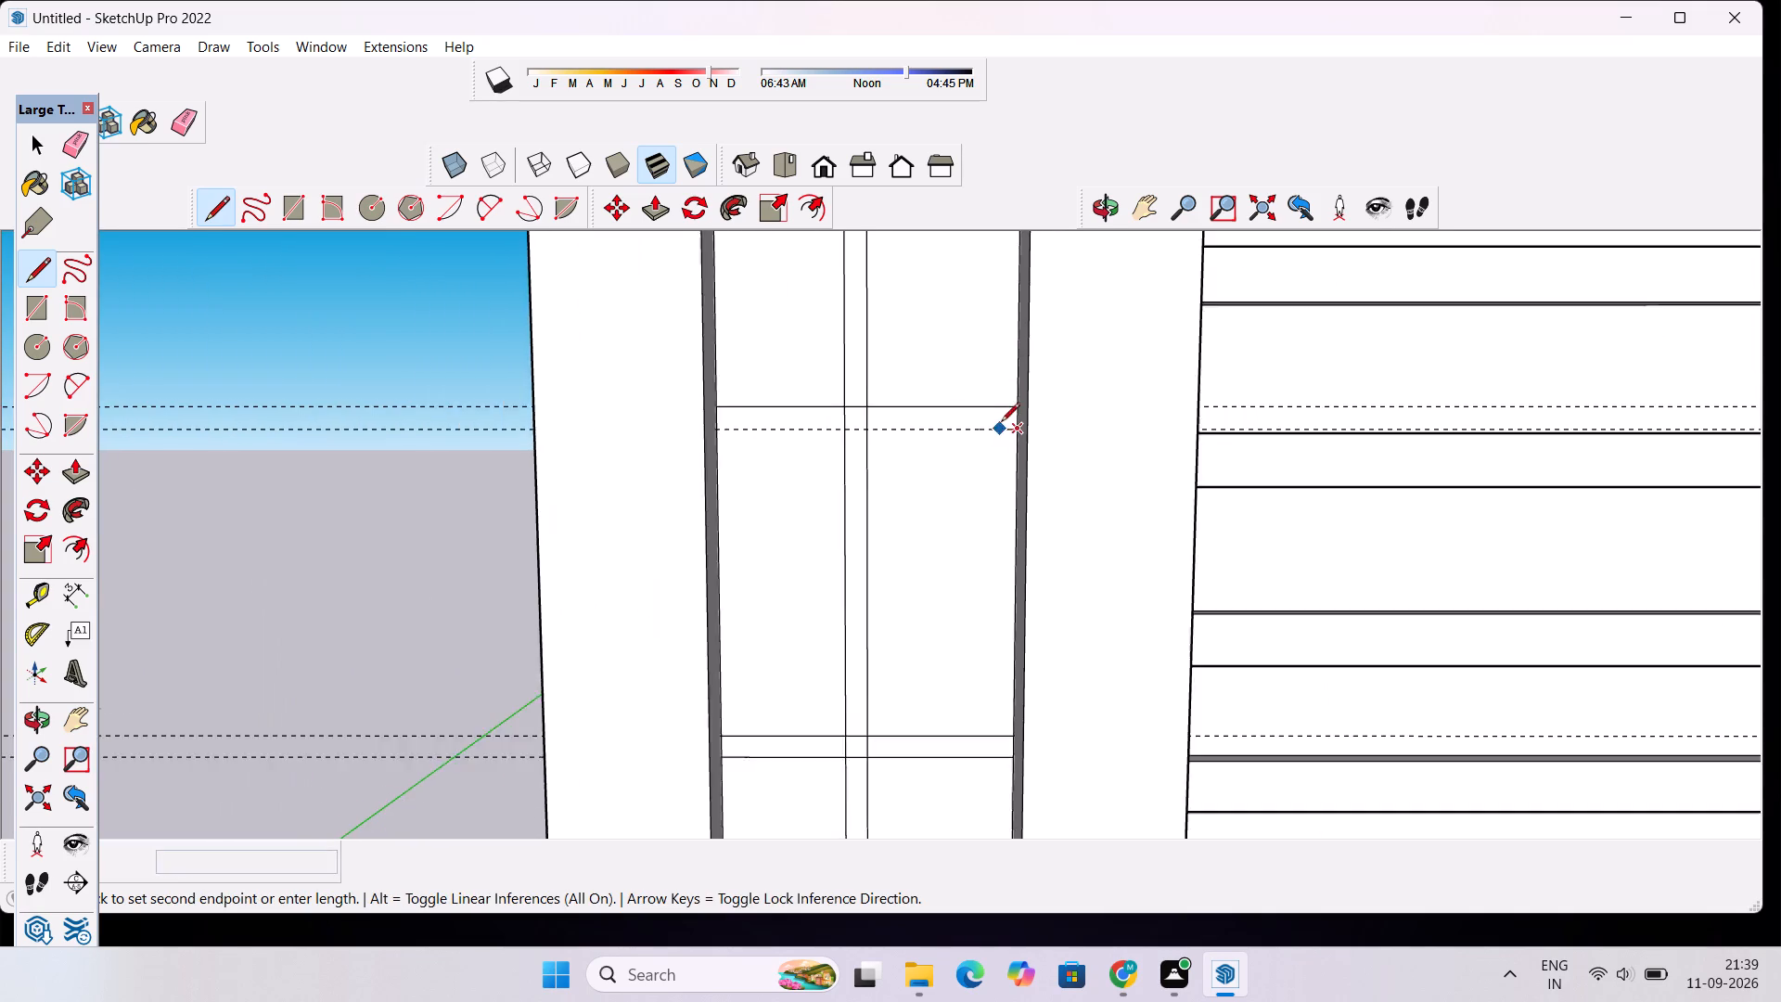
scroll(846, 429, "up", 7)
left_click(626, 430)
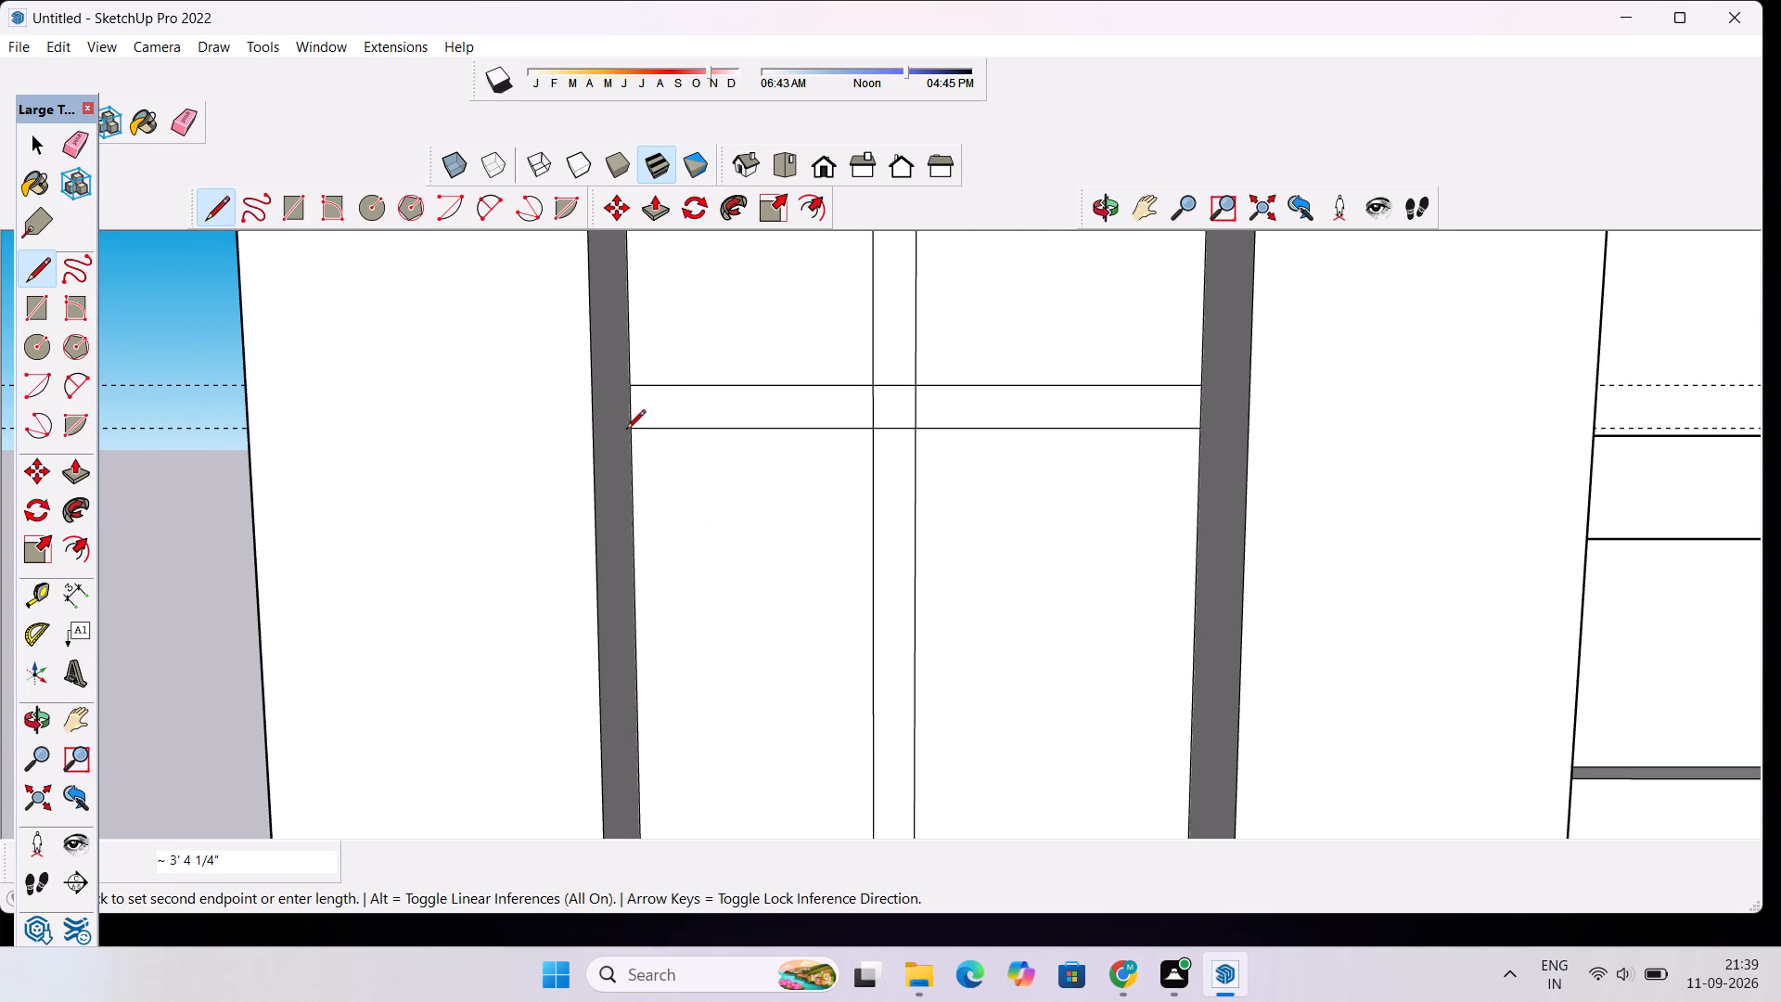
Draw two lines about 3' 4 1/4" long across the recess over the topmost guide pair to outline the fourth horizontal strip.
scroll(626, 430, "down", 6)
scroll(673, 361, "down", 20)
scroll(673, 361, "down", 2)
scroll(673, 304, "up", 18)
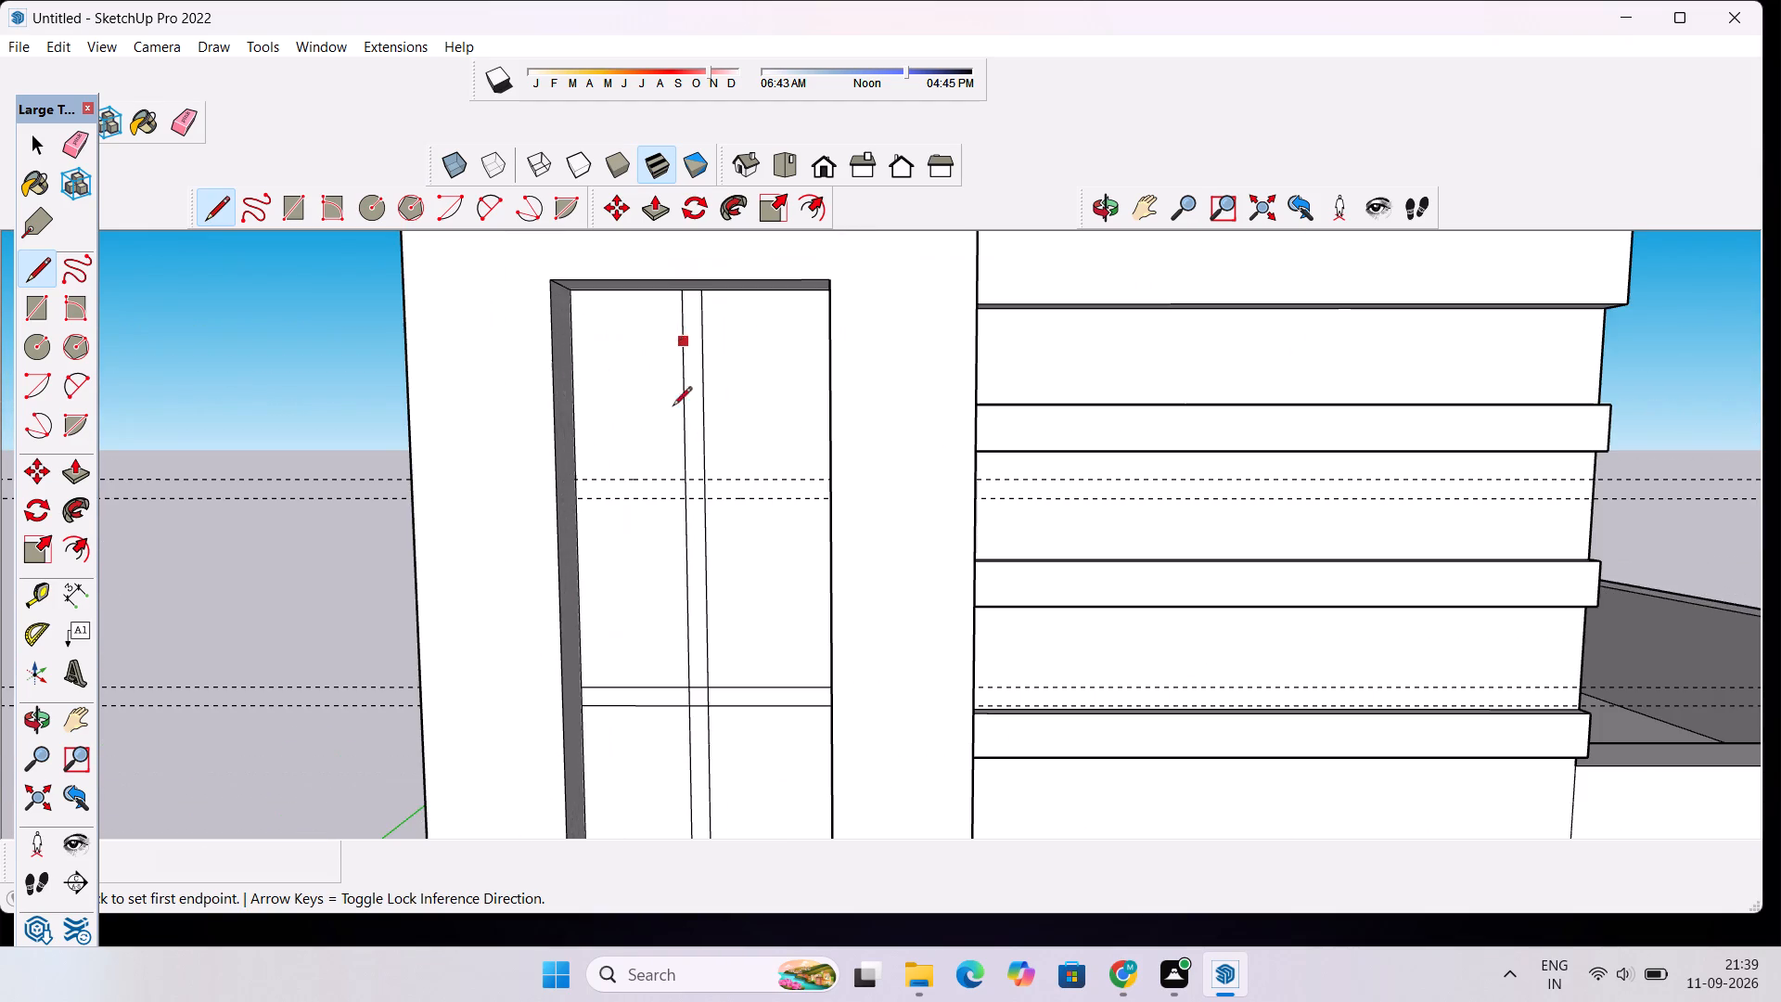
scroll(626, 474, "up", 3)
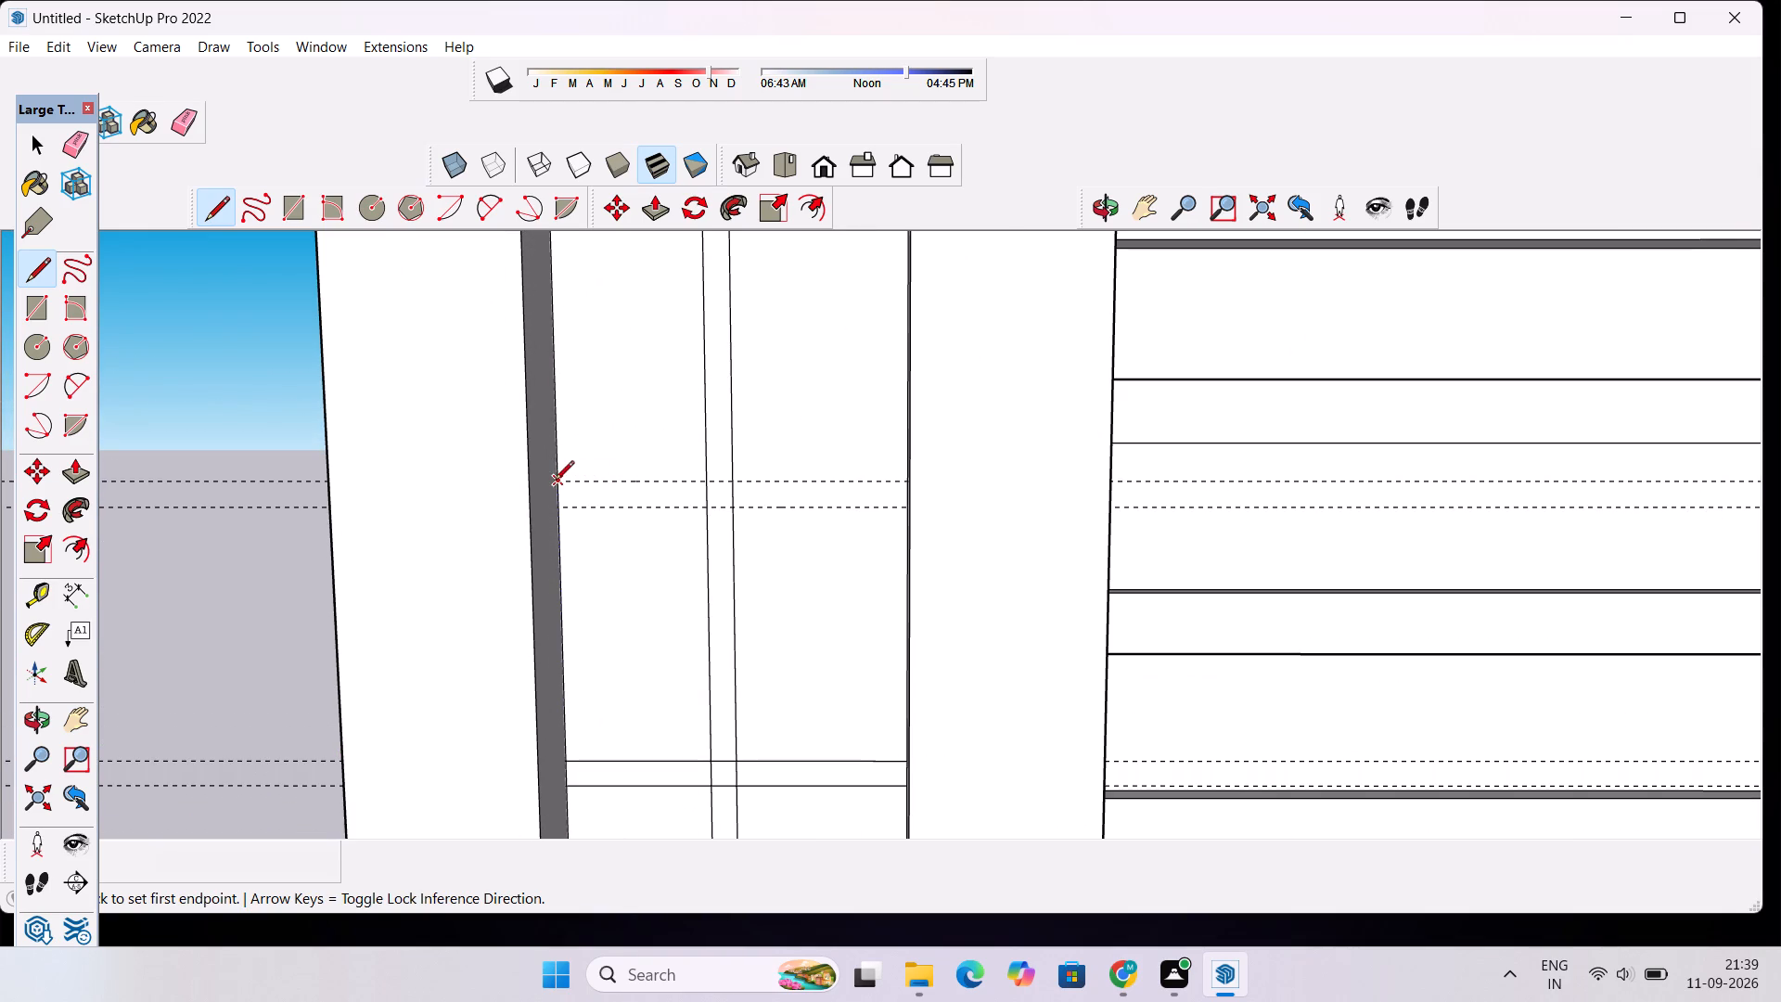
left_click(555, 482)
scroll(717, 487, "up", 5)
scroll(933, 499, "up", 5)
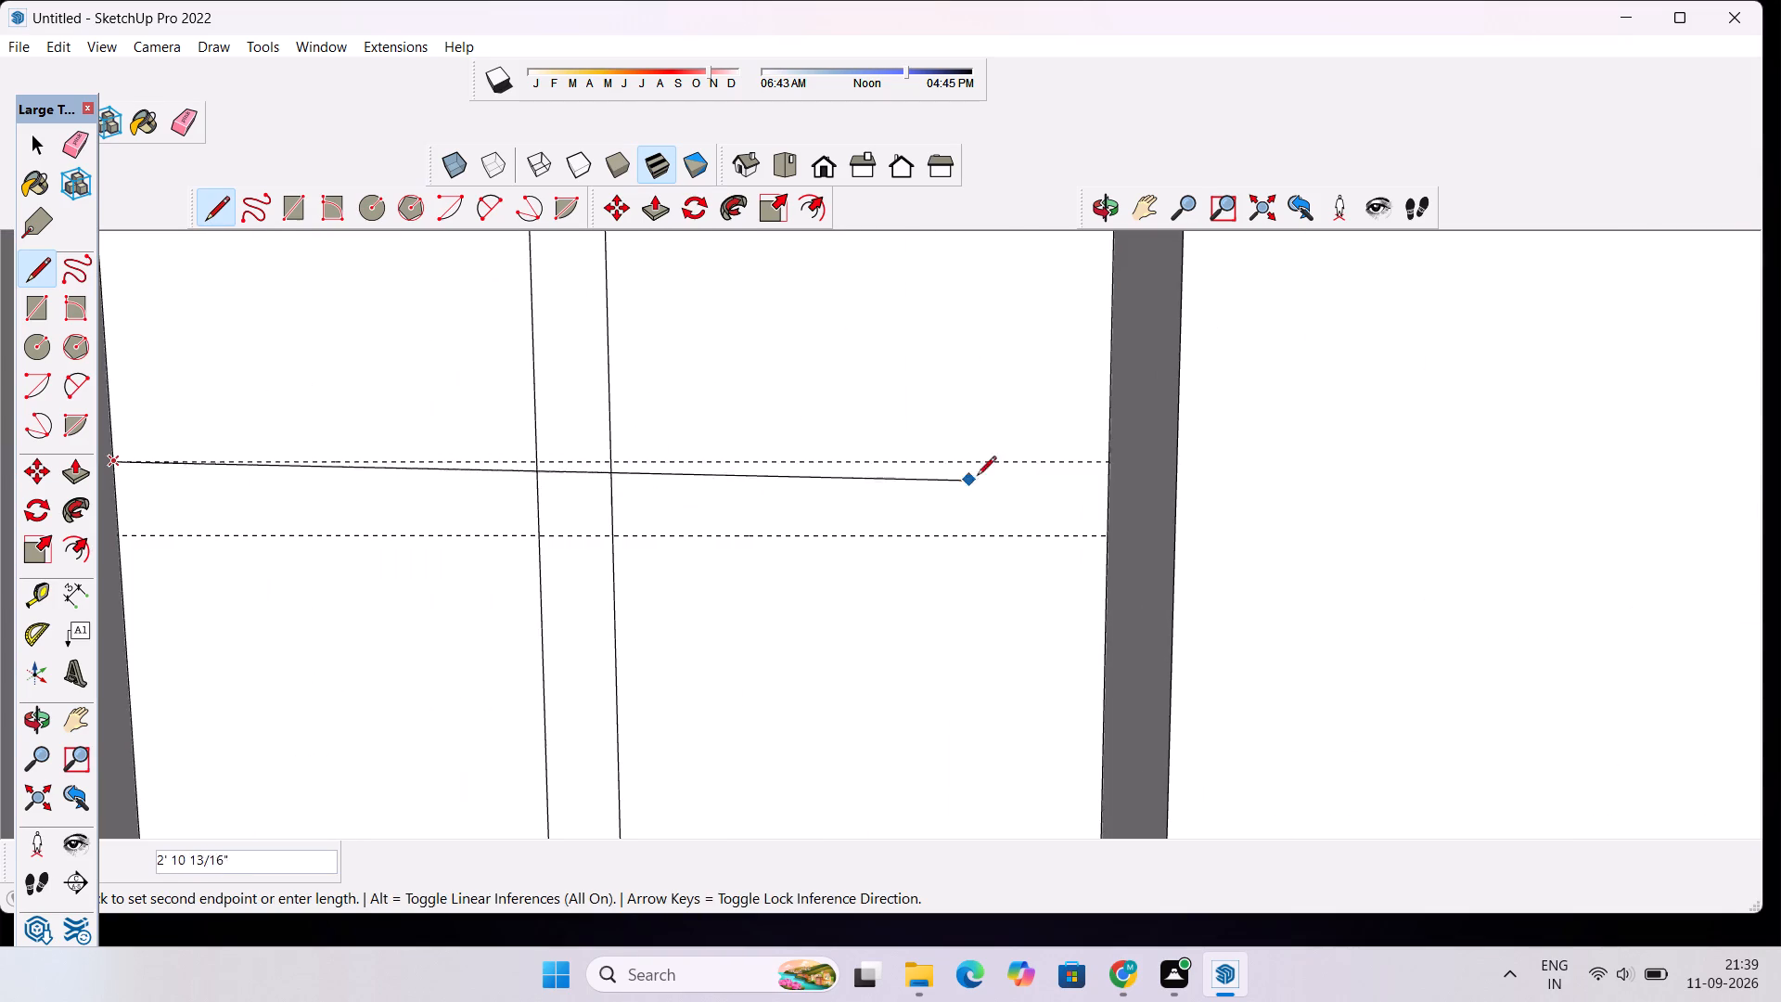
left_click(1109, 460)
left_click(1108, 539)
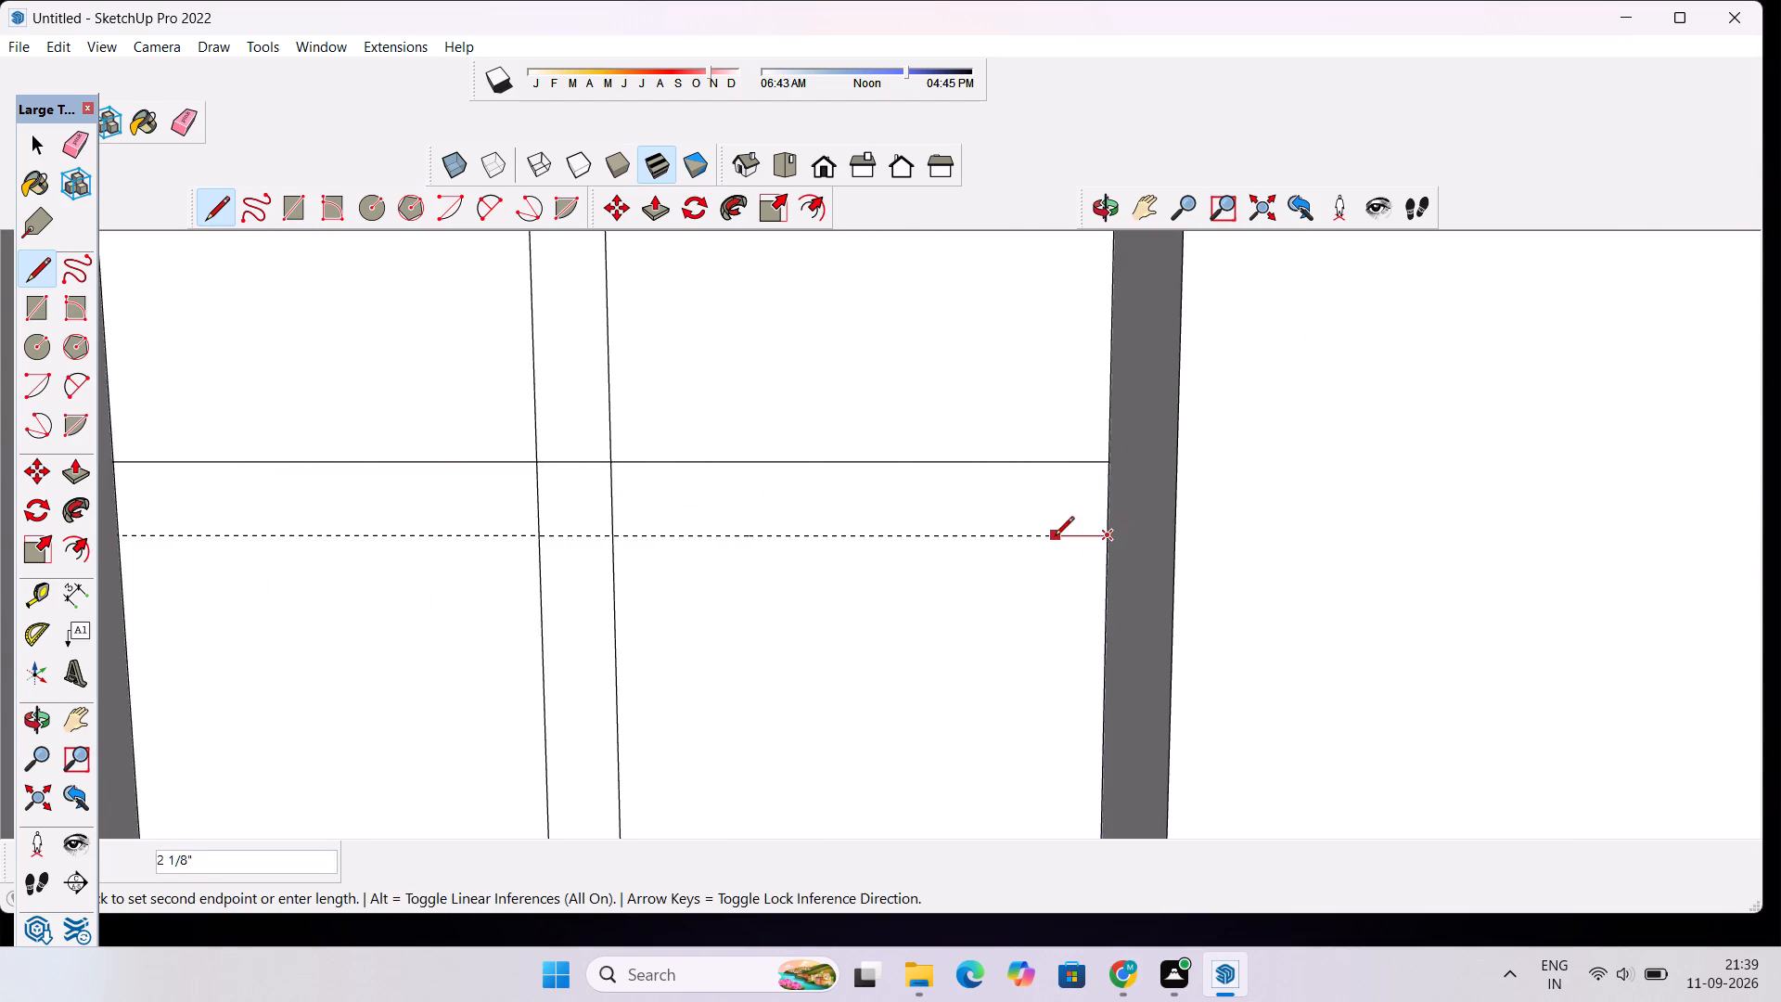
scroll(1054, 537, "down", 13)
scroll(1020, 540, "up", 5)
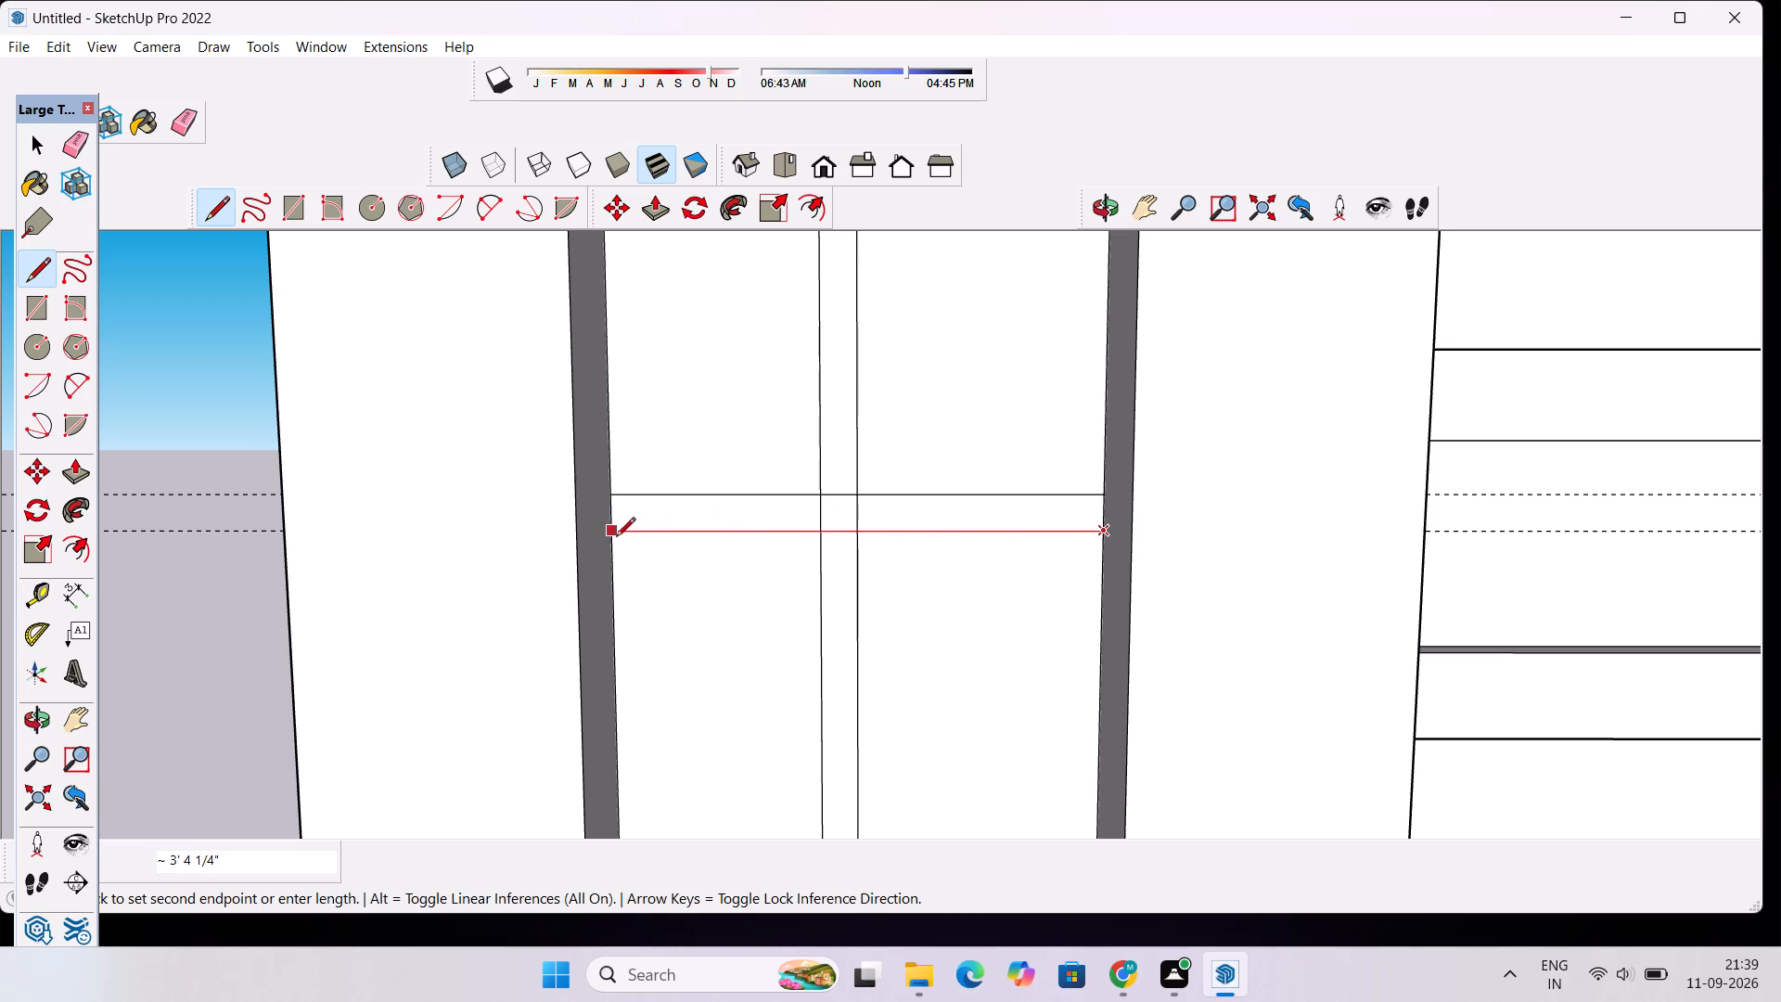
left_click(613, 537)
Erase the horizontal construction guides used to lay out the recess strips.
scroll(613, 537, "down", 16)
key("space")
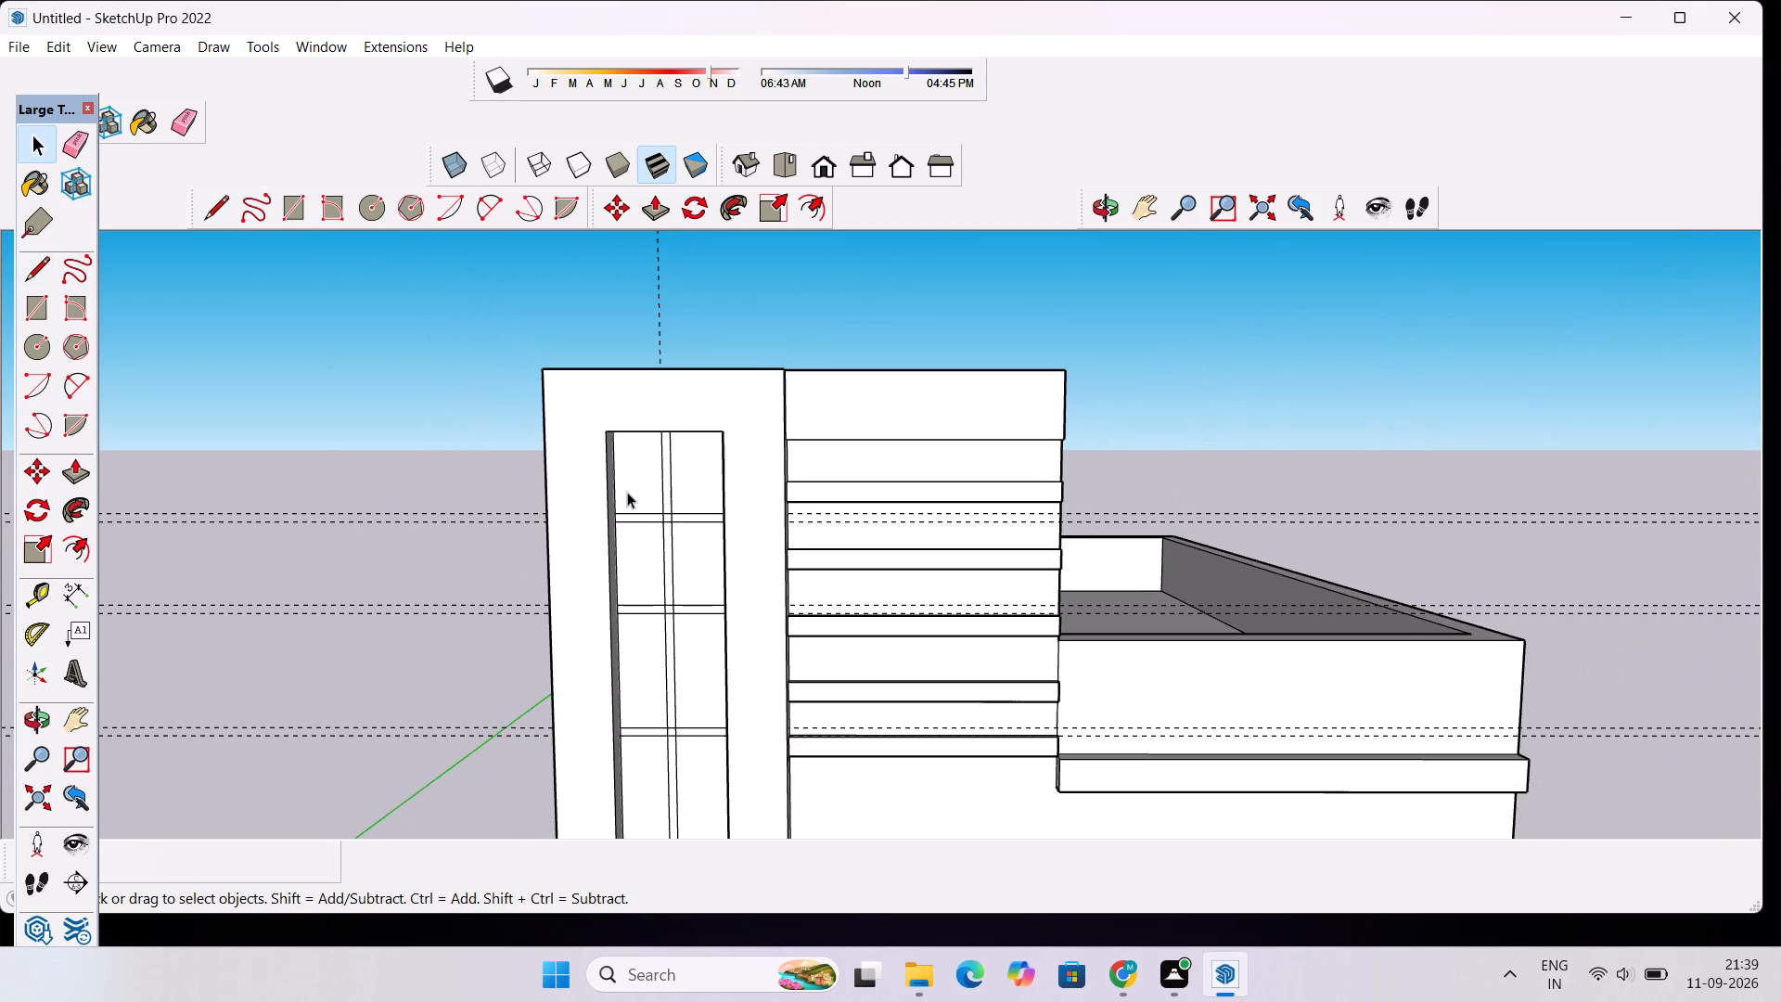
scroll(627, 492, "down", 3)
key("e")
left_click_drag(461, 463, 449, 584)
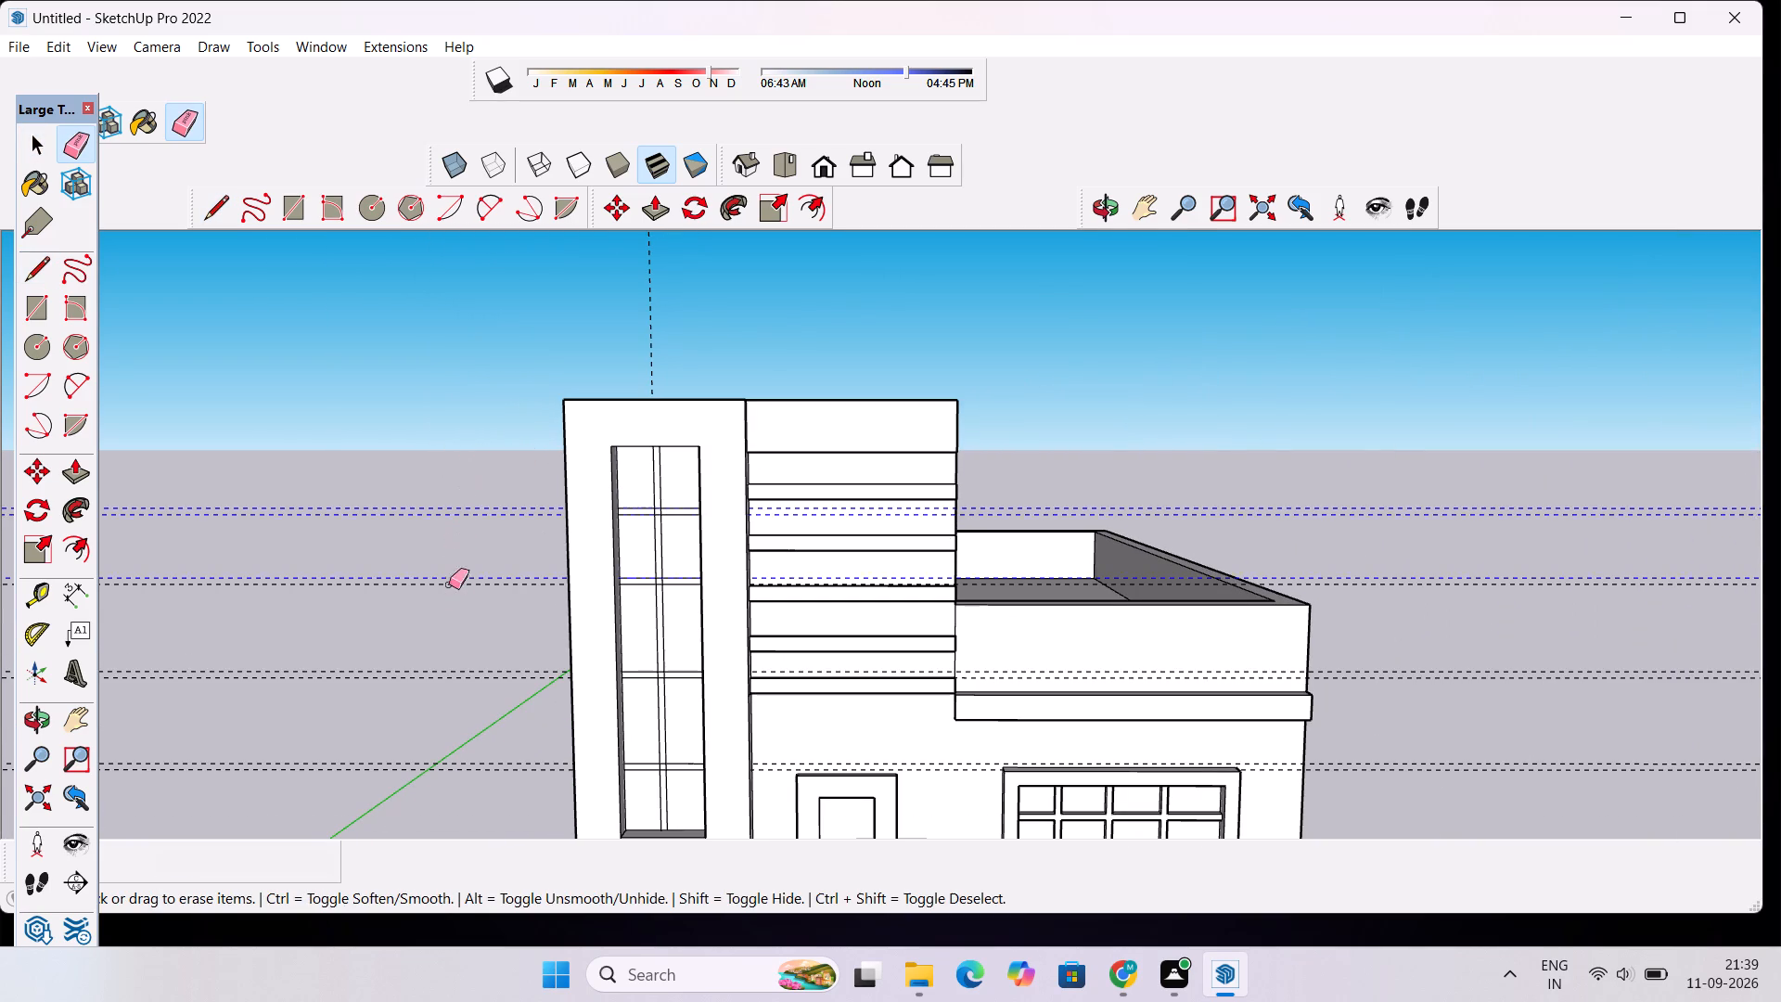
left_click_drag(449, 584, 465, 773)
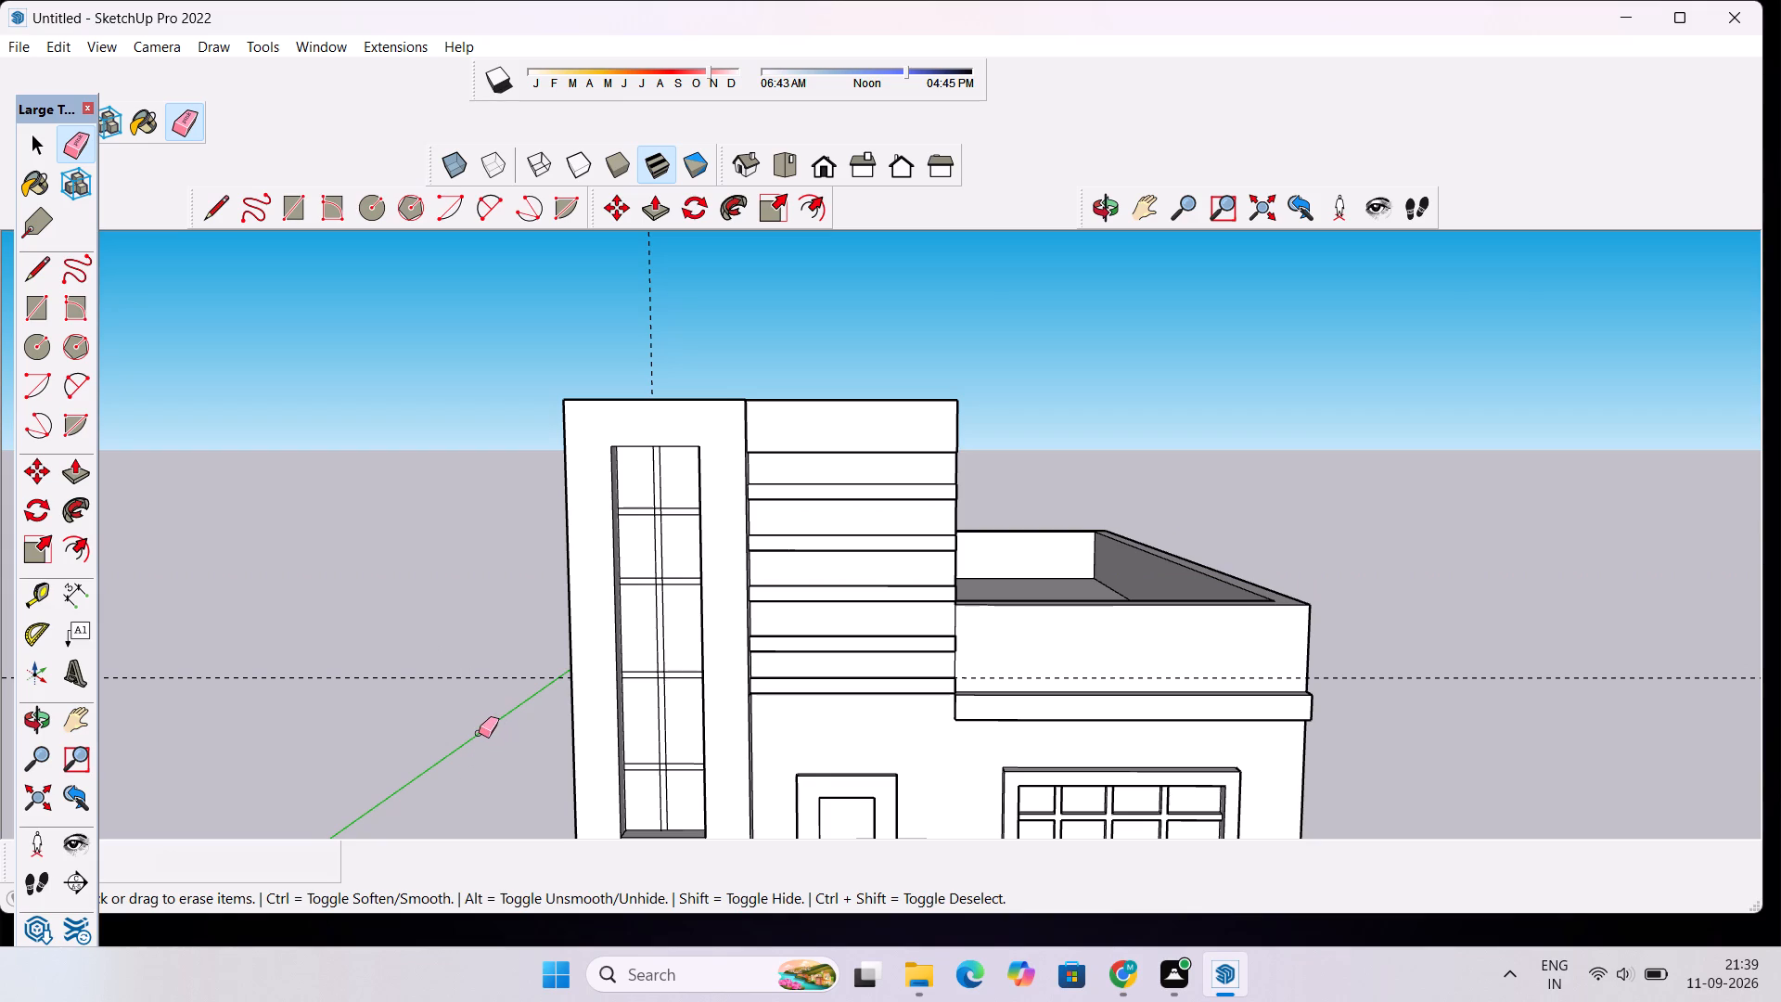
Erase the line segments inside the crossings where the vertical strip meets the upper two horizontal strips.
scroll(609, 584, "down", 3)
scroll(642, 534, "up", 9)
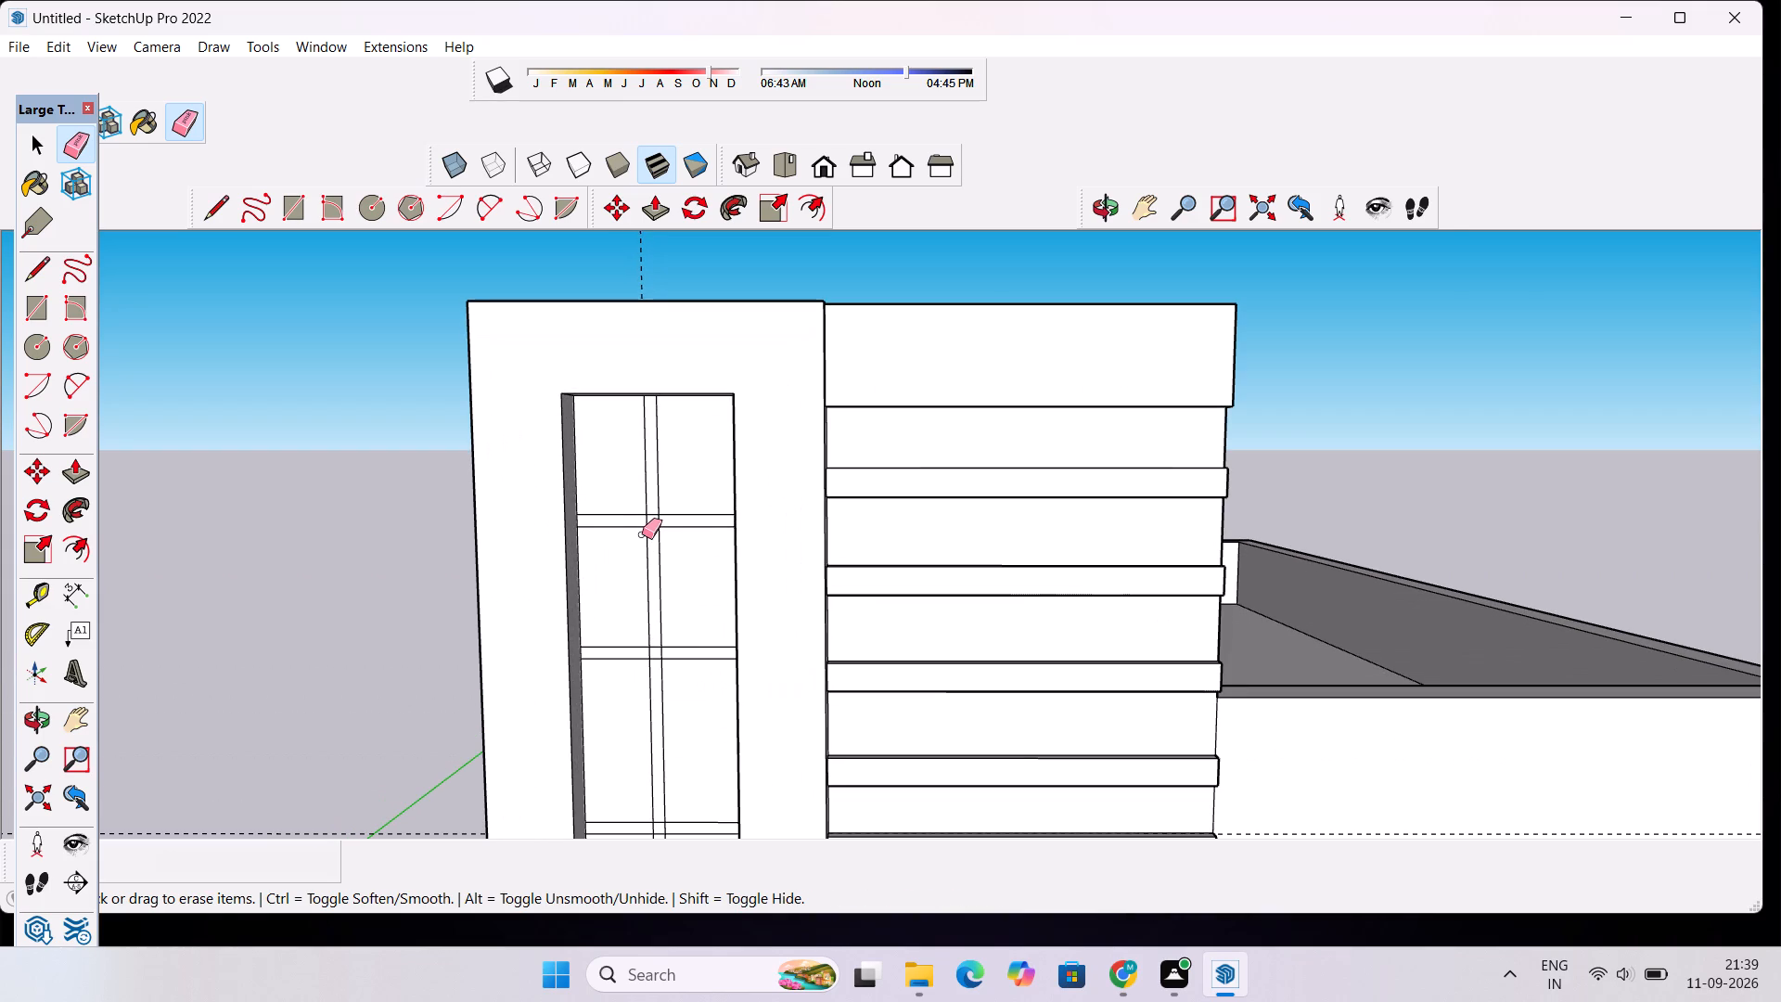
key("space")
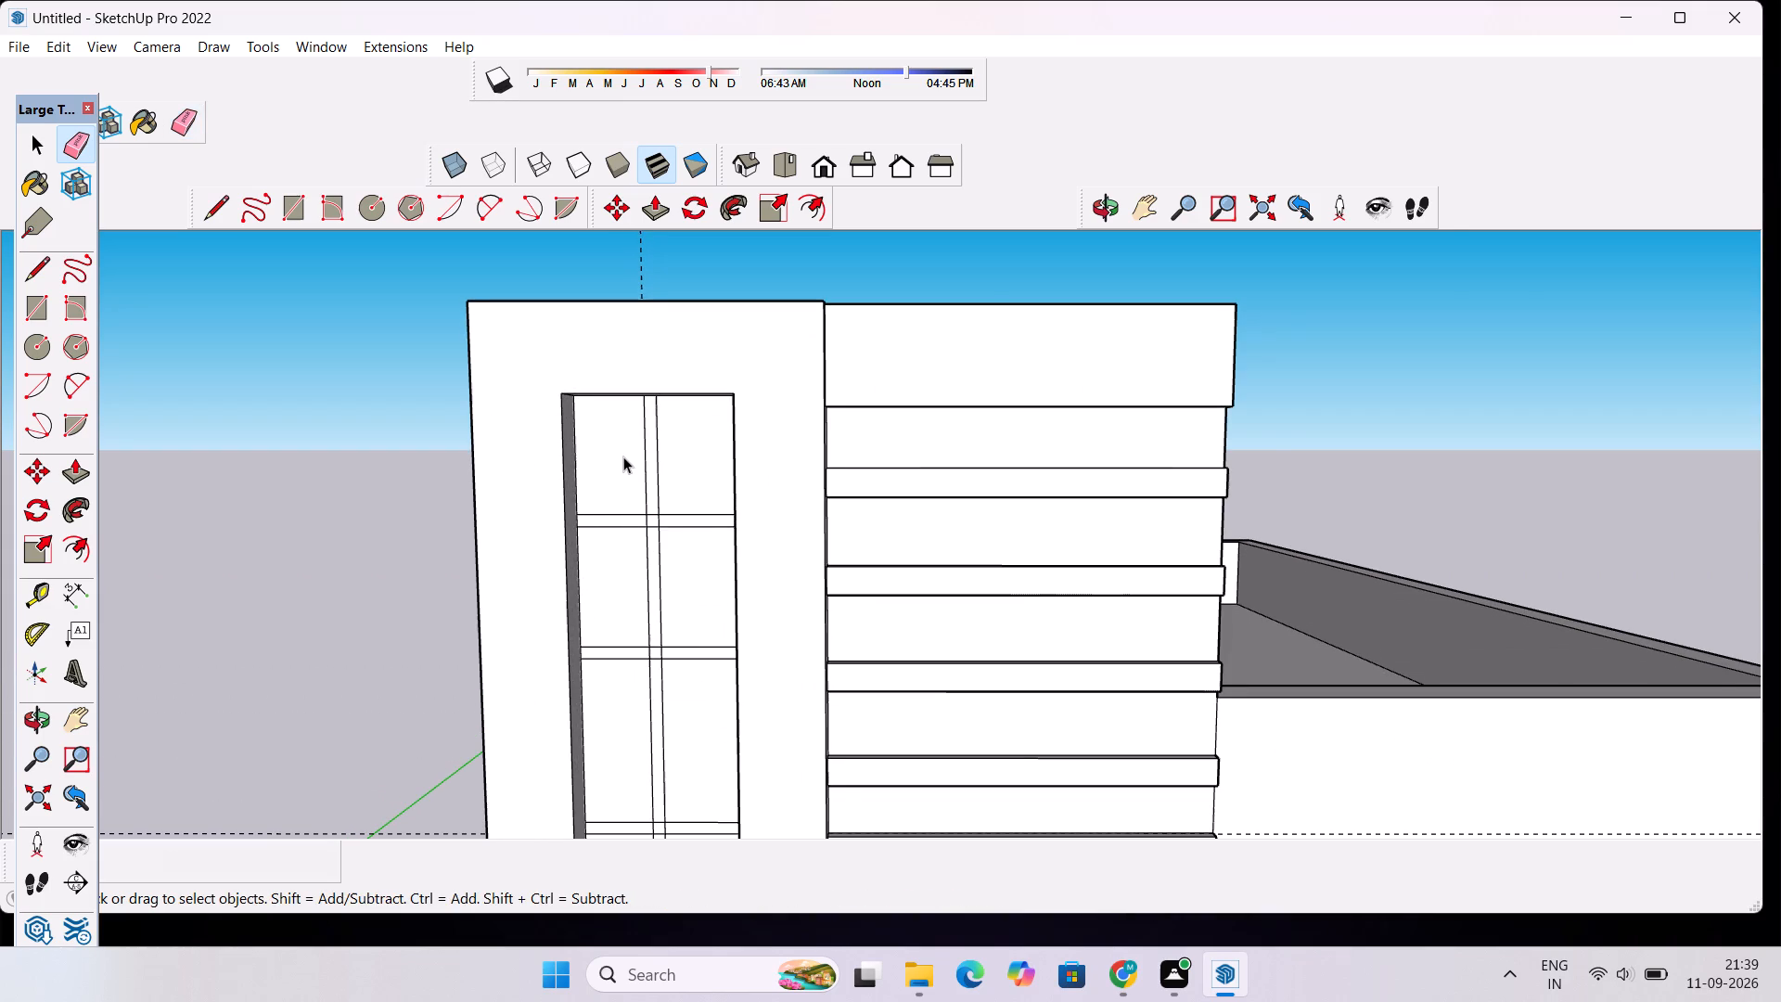
scroll(623, 456, "up", 4)
key("e")
scroll(668, 555, "up", 5)
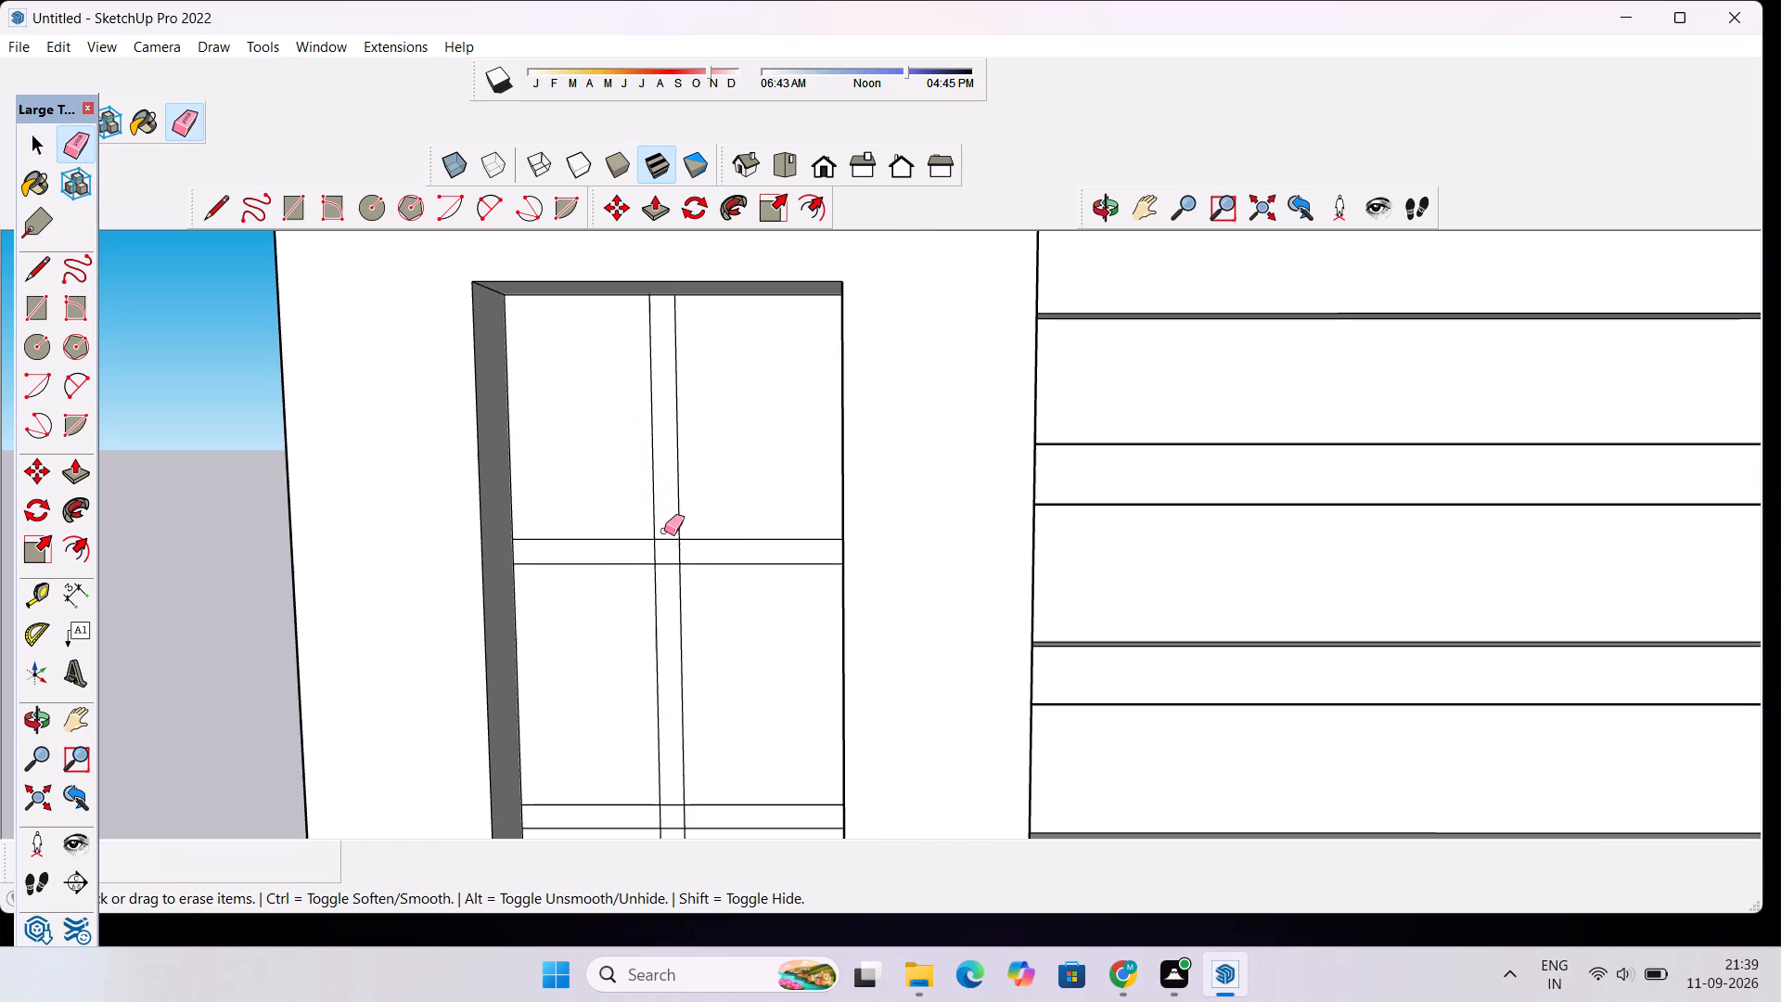
left_click_drag(664, 531, 664, 580)
left_click_drag(693, 546, 621, 548)
scroll(647, 453, "down", 2)
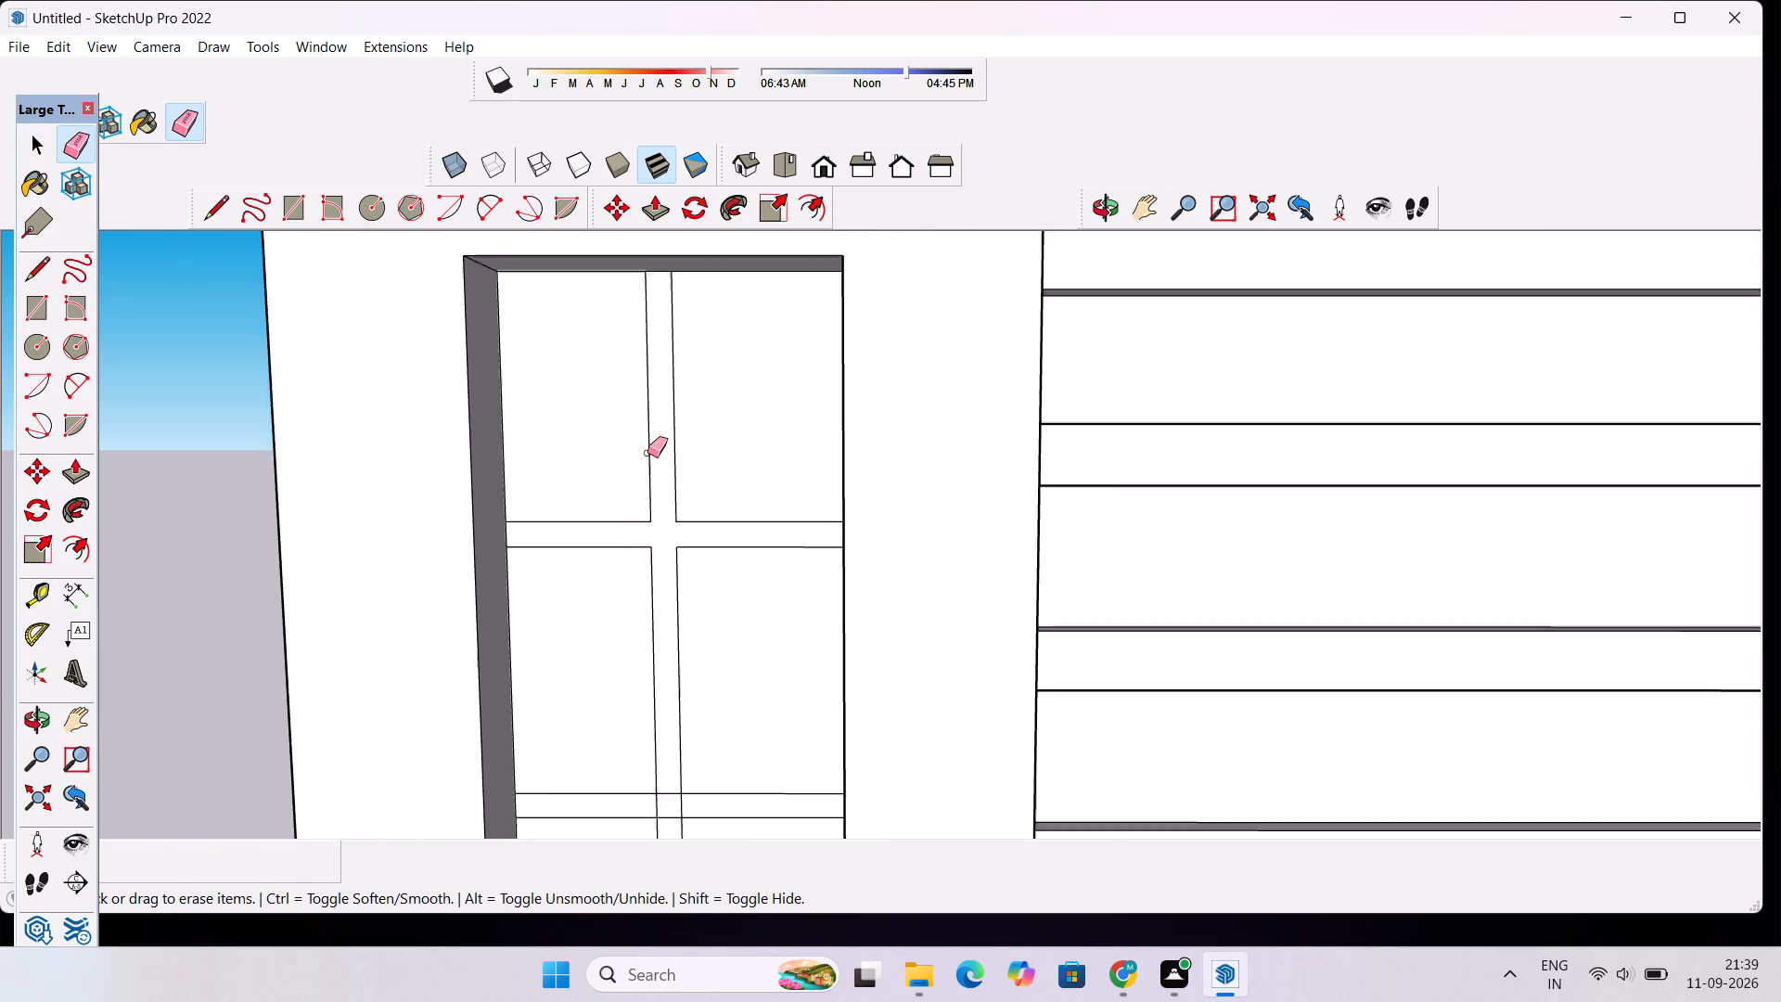
scroll(647, 453, "down", 13)
scroll(651, 643, "up", 9)
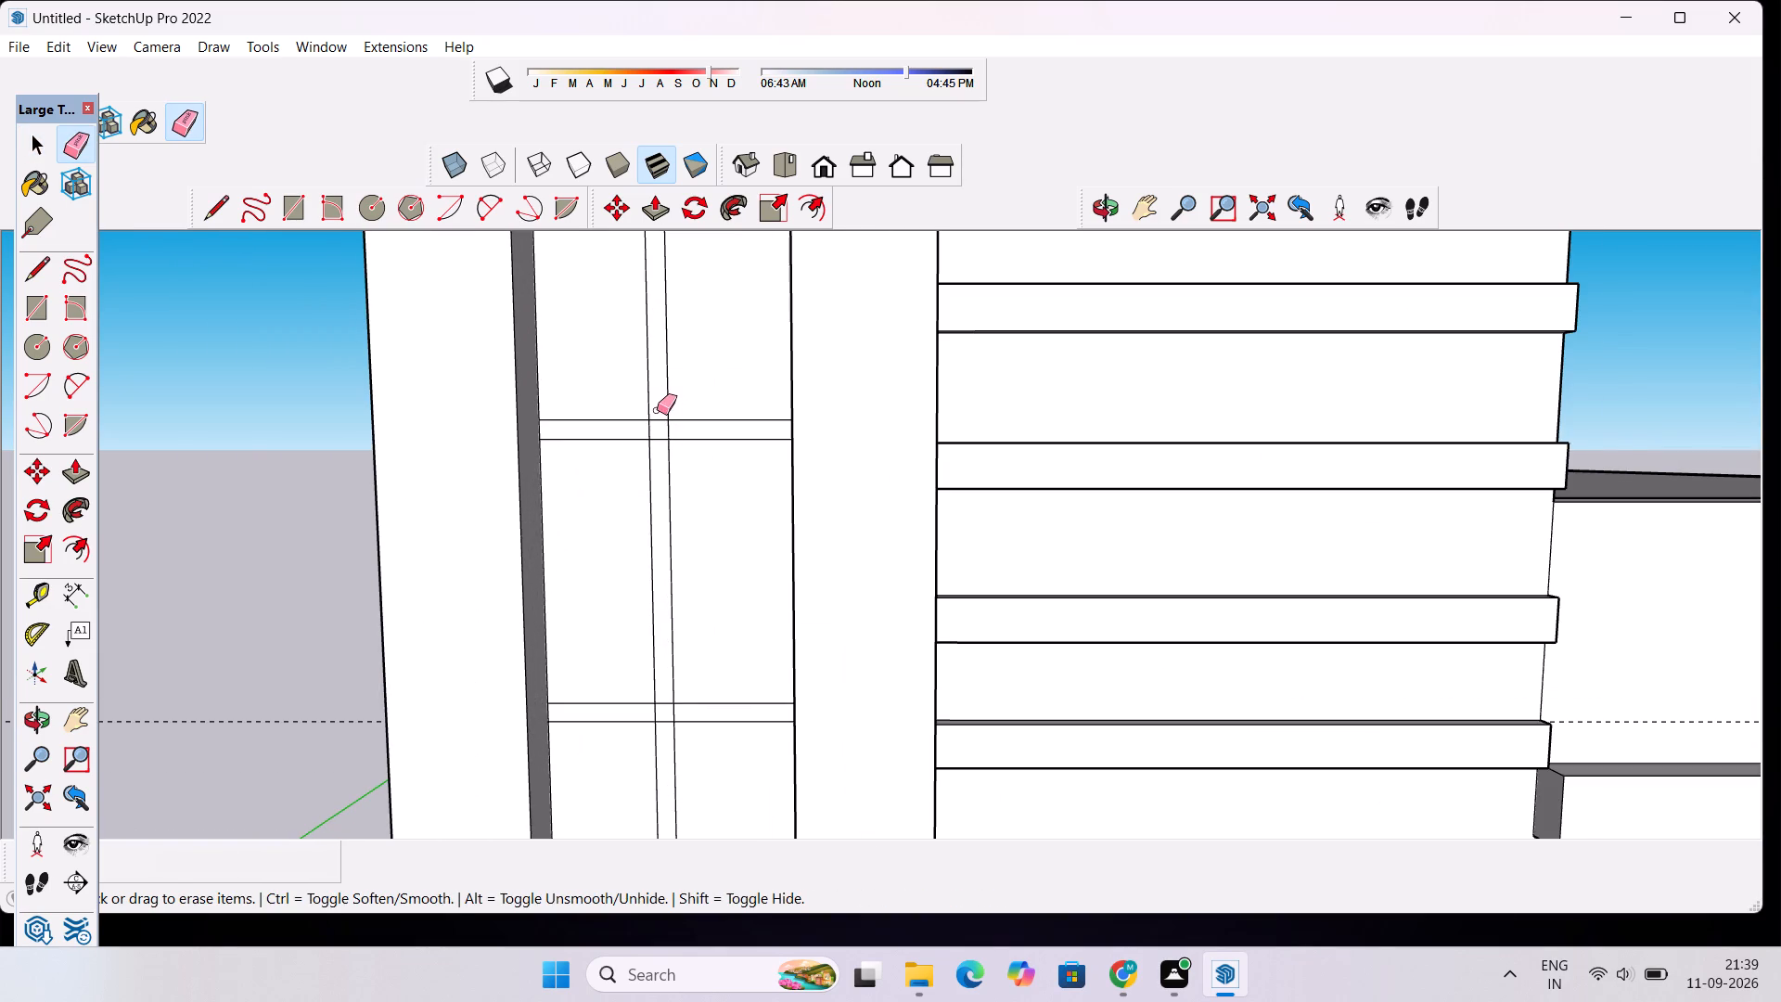
left_click_drag(657, 410, 657, 454)
left_click_drag(674, 430, 649, 431)
Erase the line segments inside the crossings where the vertical strip meets the lower two horizontal strips.
scroll(646, 408, "down", 11)
scroll(641, 562, "up", 13)
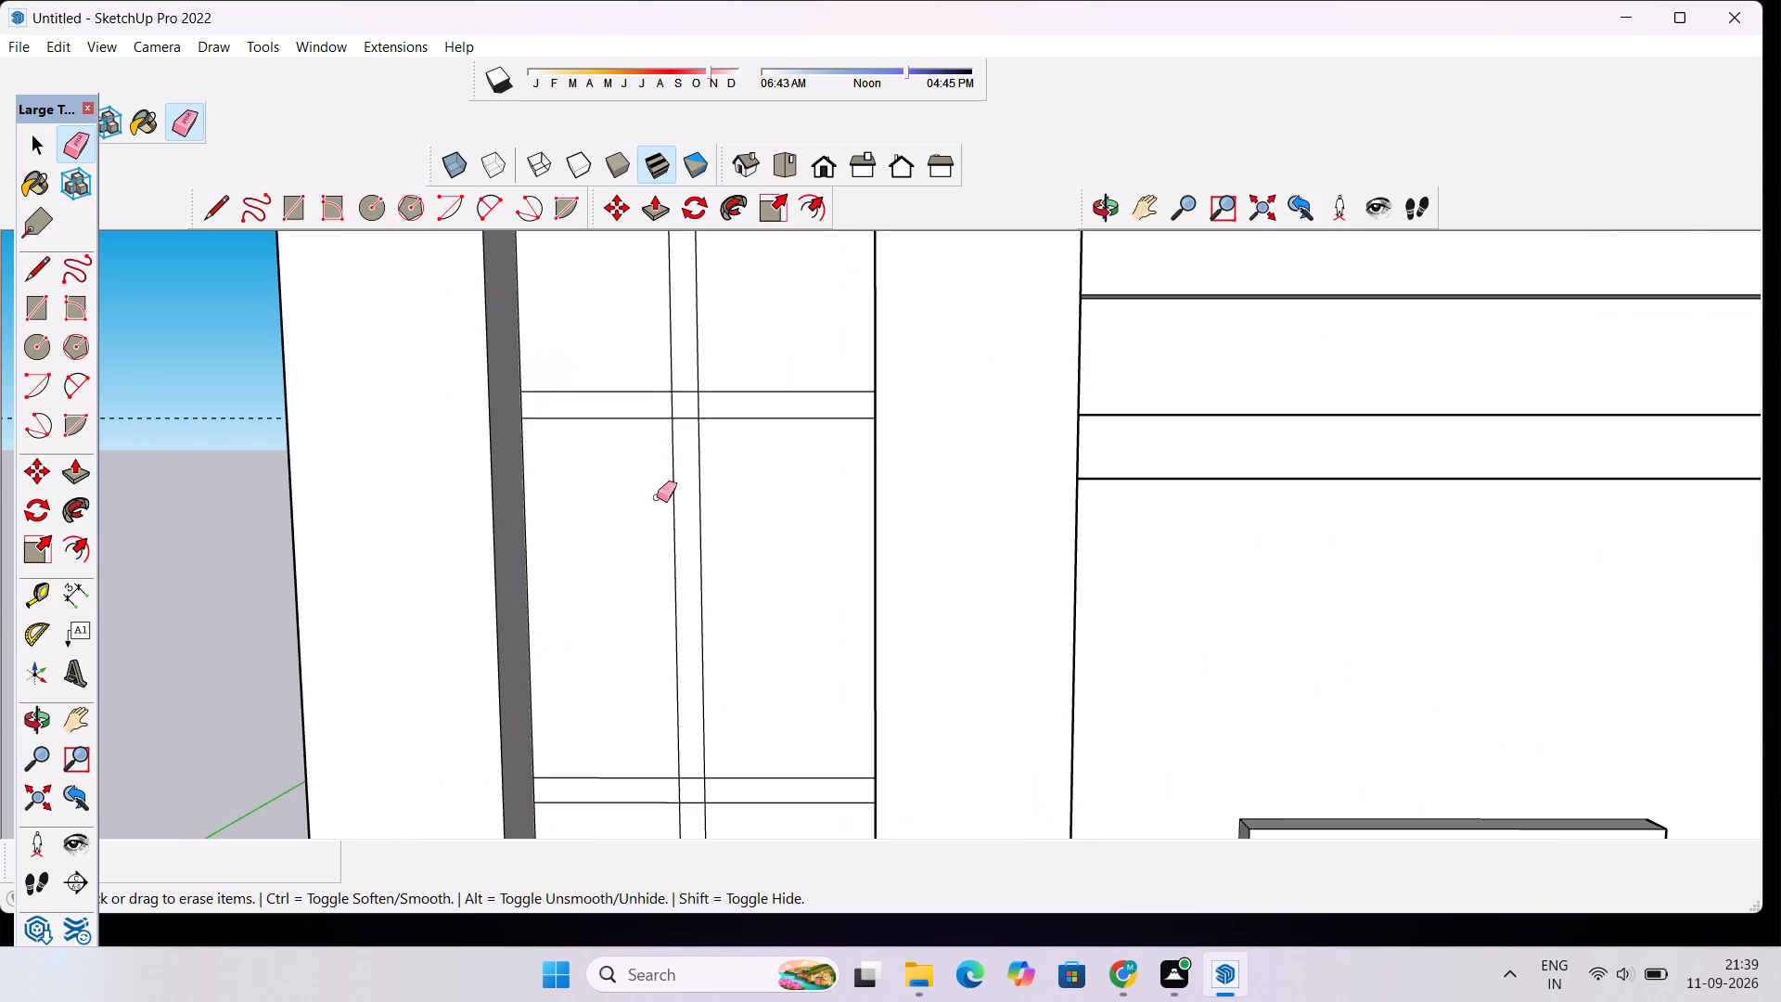
left_click_drag(684, 361, 687, 438)
left_click_drag(712, 400, 656, 405)
scroll(718, 469, "down", 6)
scroll(716, 668, "up", 6)
left_click_drag(691, 614, 695, 662)
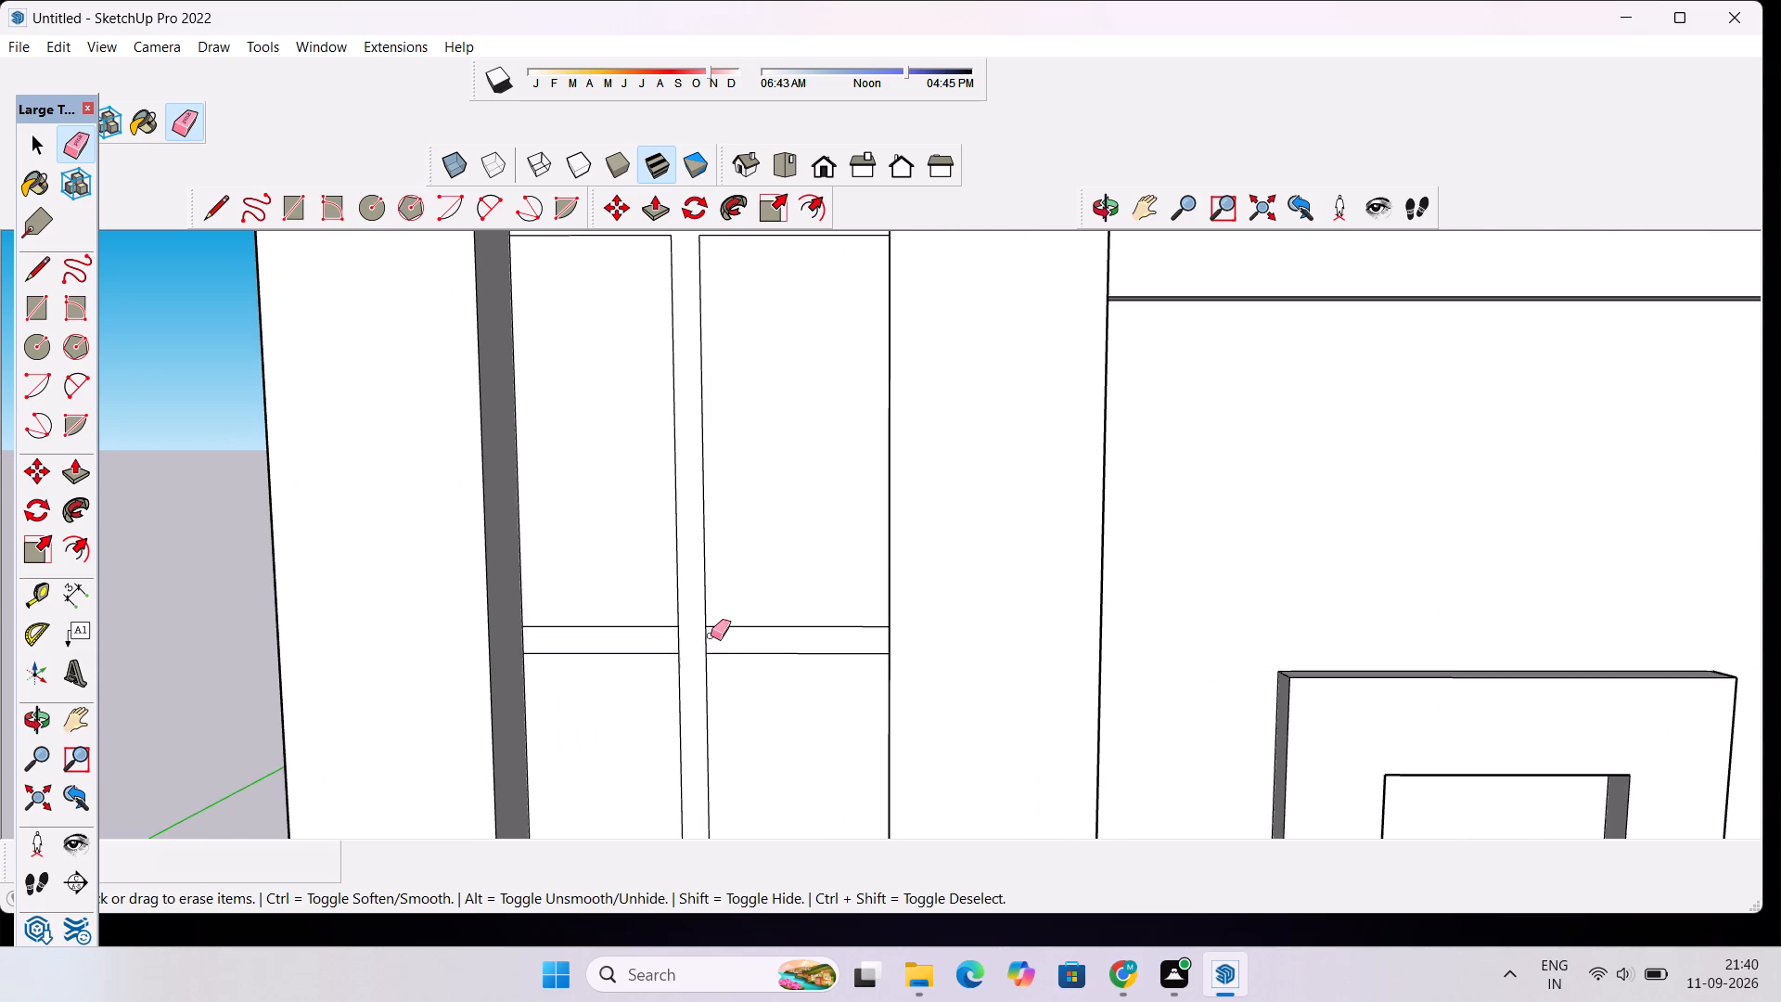
left_click_drag(717, 630, 669, 641)
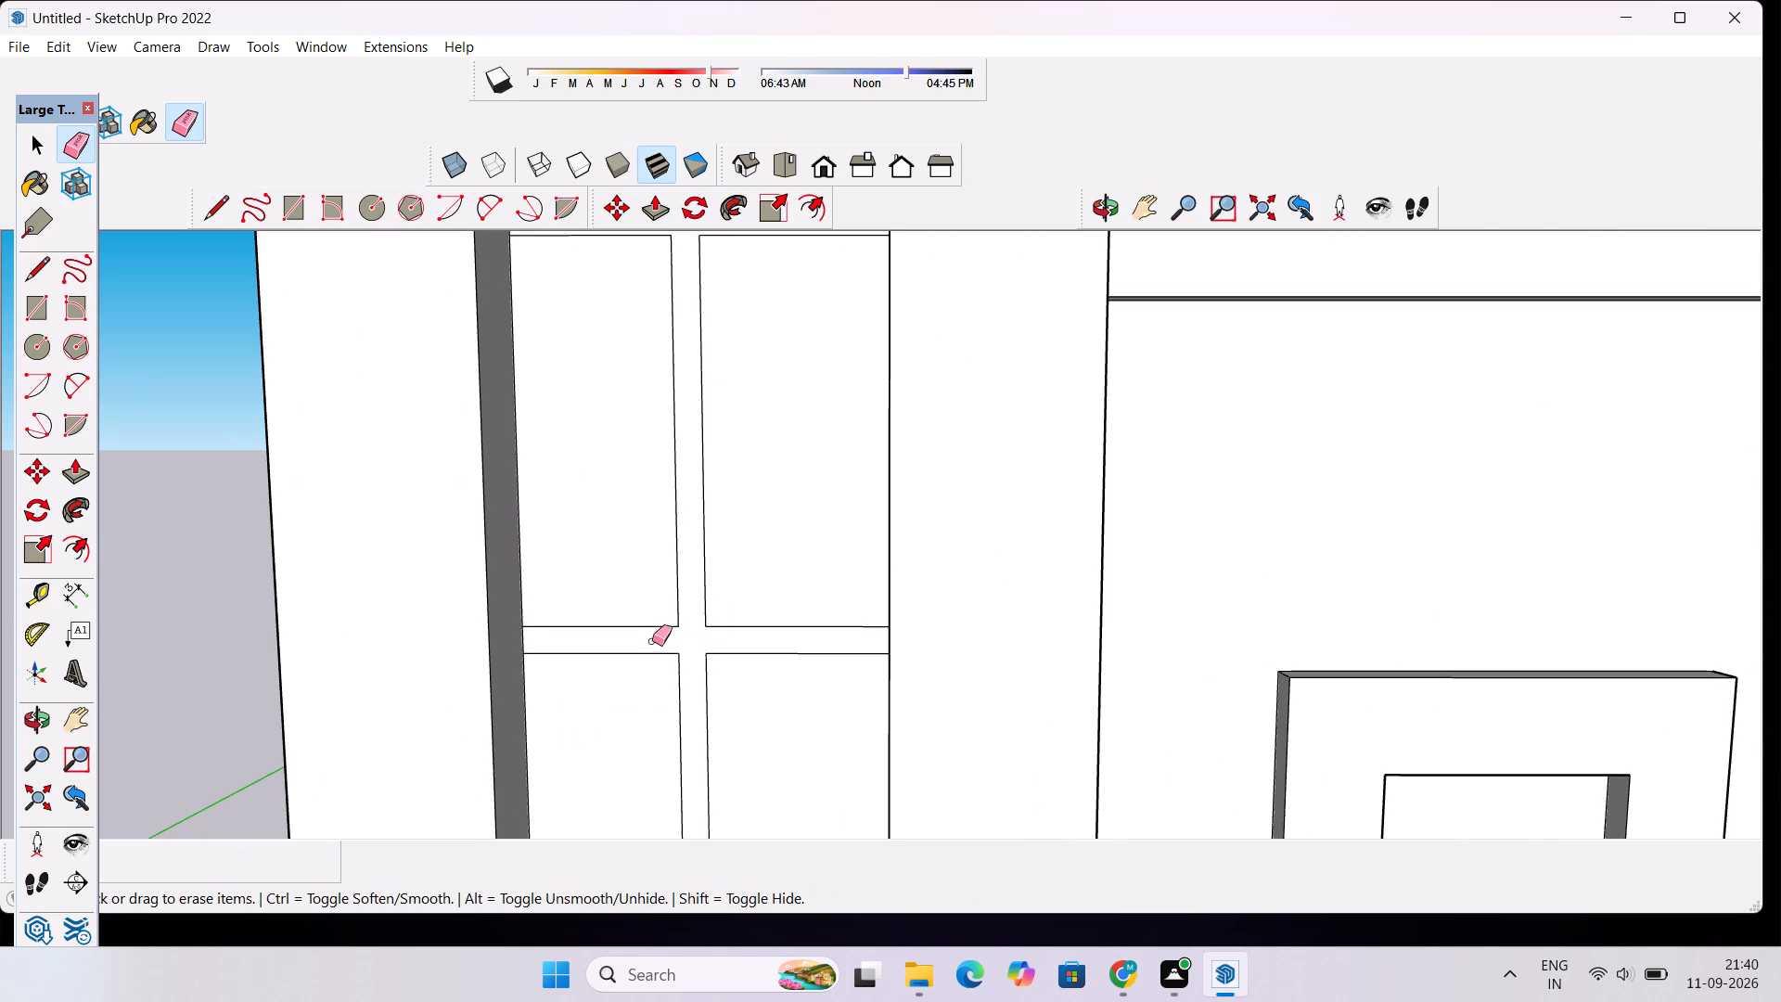
scroll(651, 637, "down", 17)
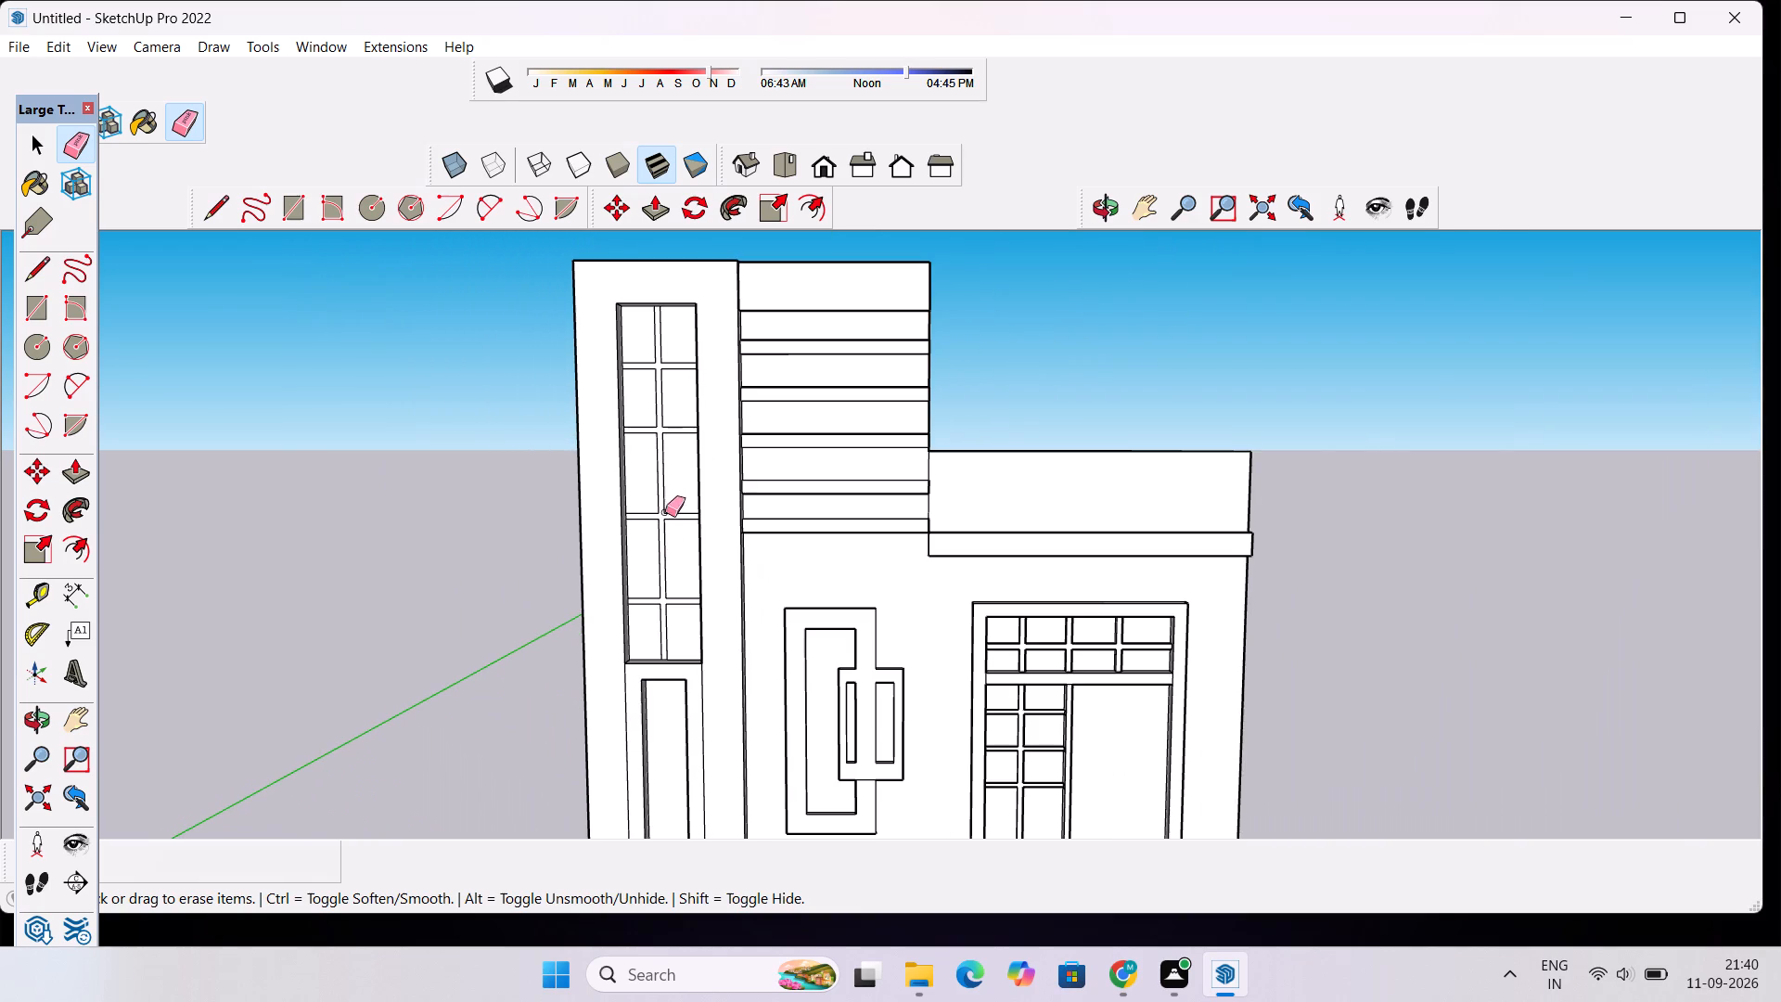
Draw a circle on the top face of the lower roof's front parapet wall, centred near the outer corner.
scroll(672, 508, "down", 7)
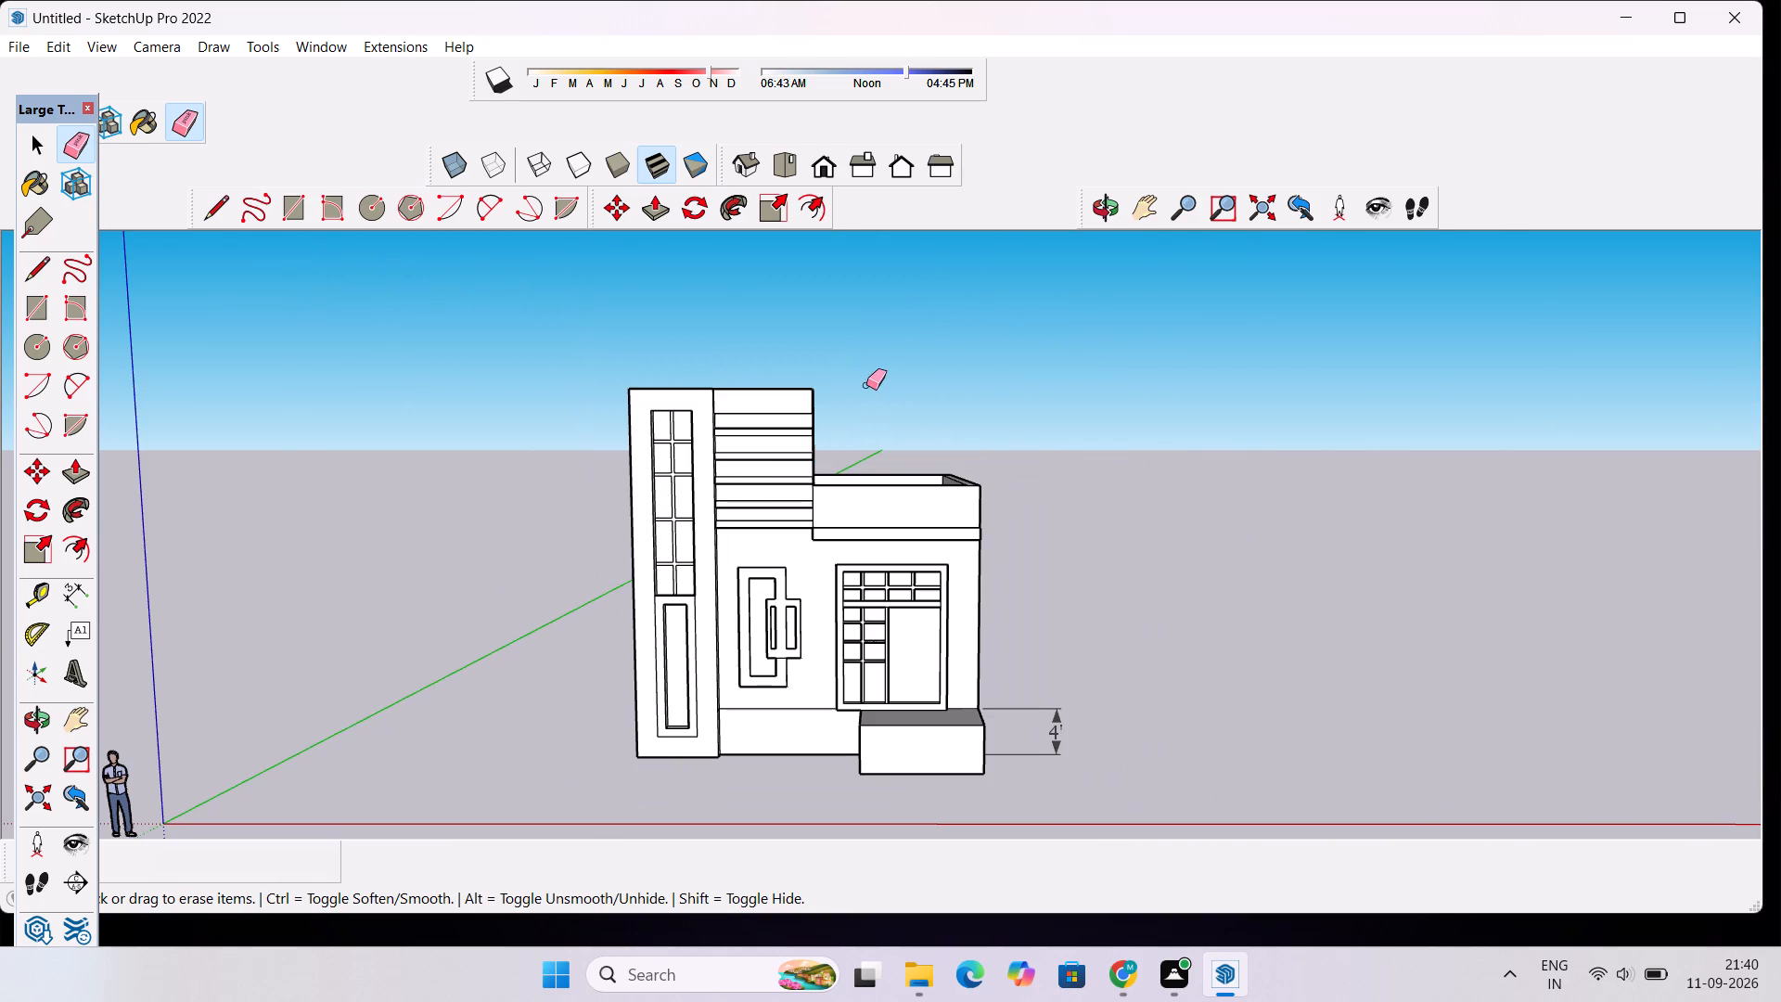
scroll(776, 404, "up", 2)
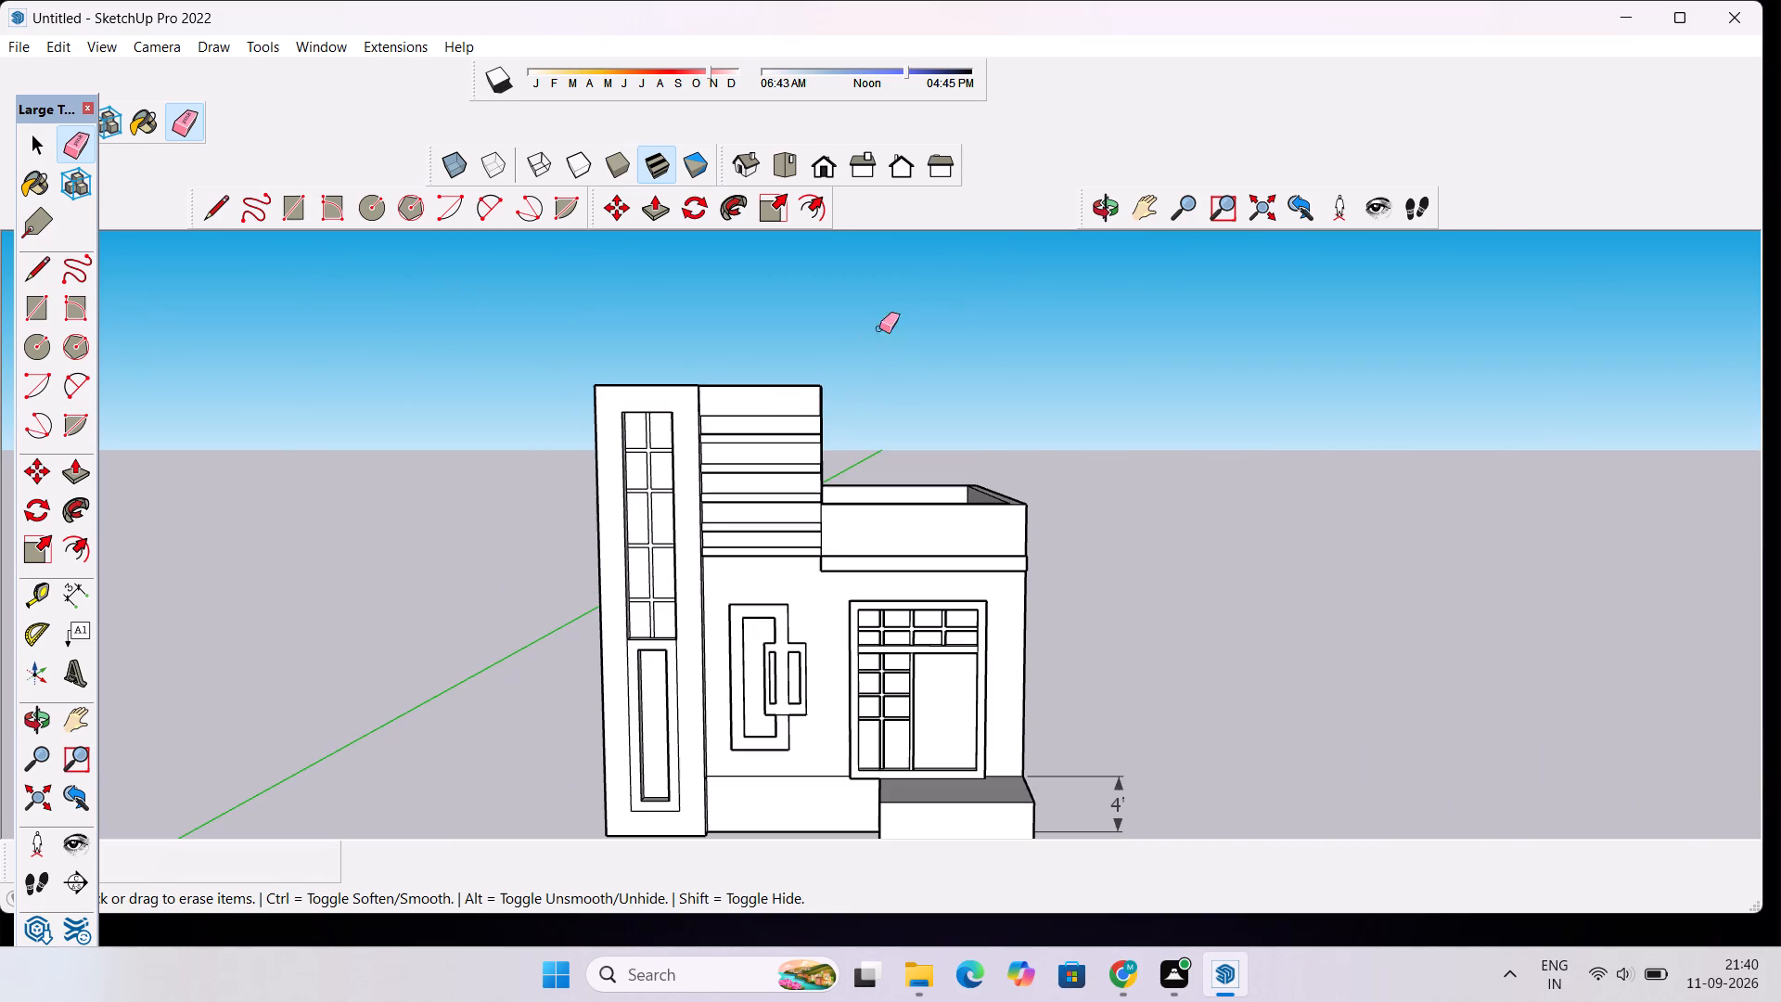
left_click(1114, 203)
left_click_drag(1121, 428, 919, 404)
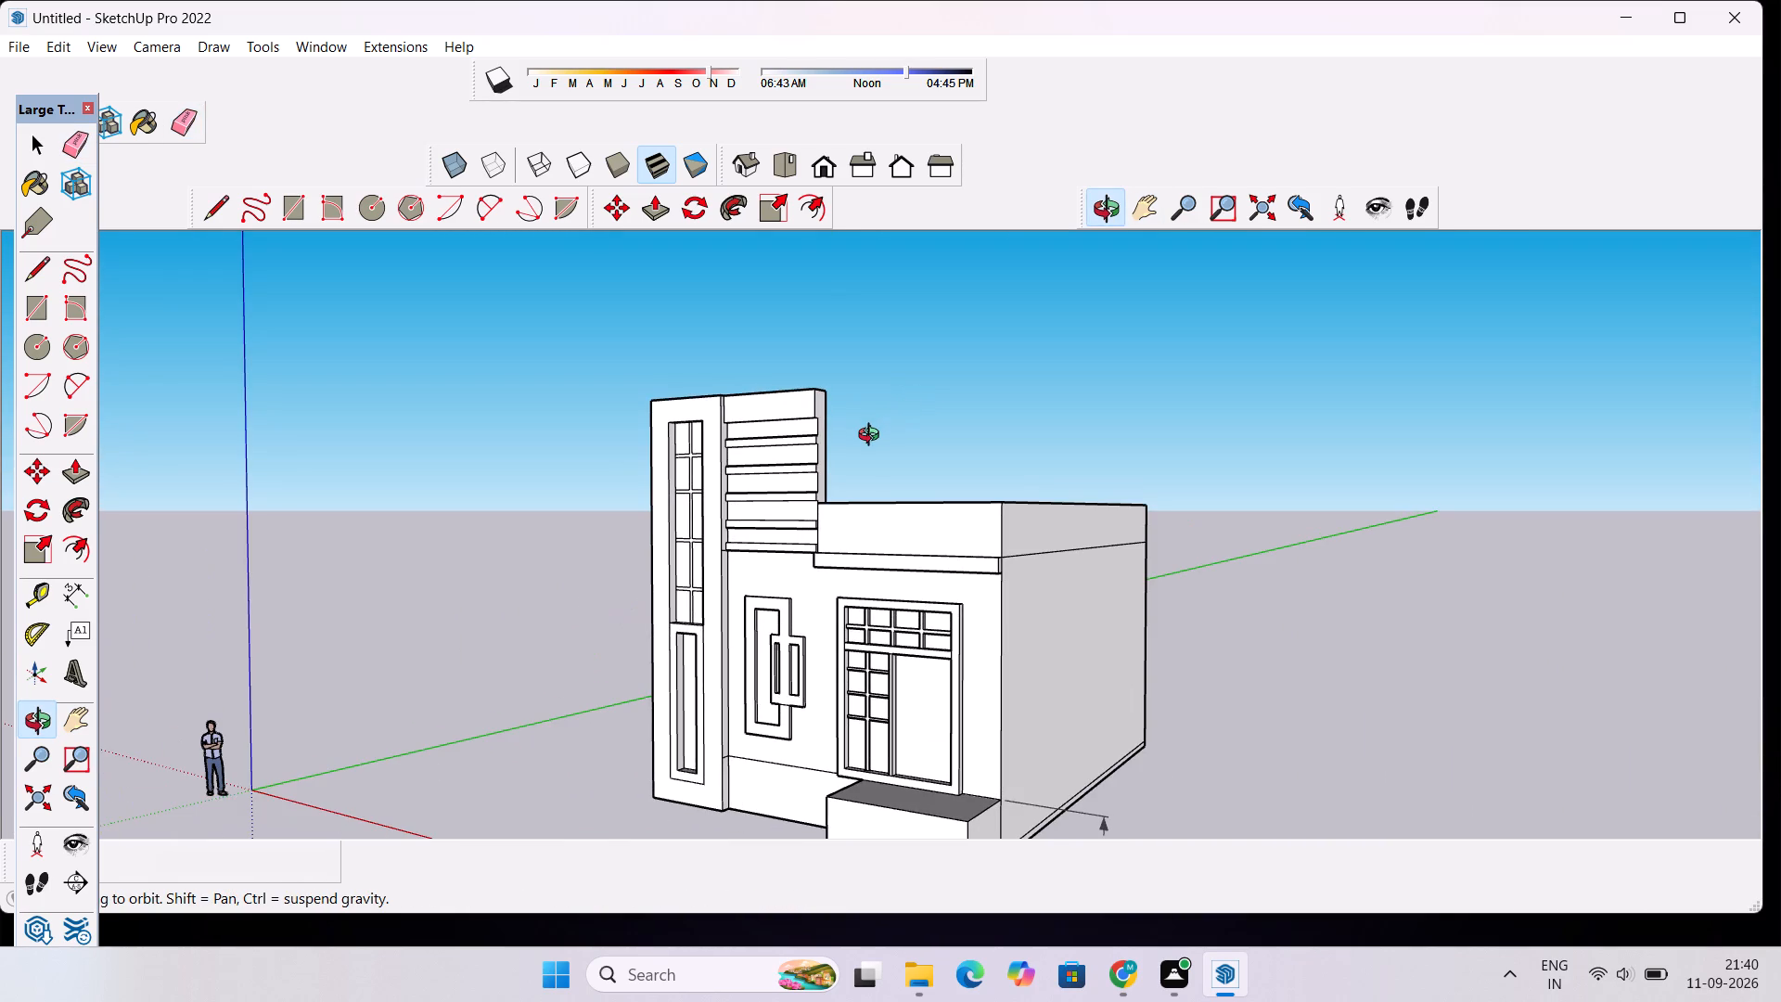
scroll(873, 432, "up", 4)
left_click_drag(887, 459, 1027, 509)
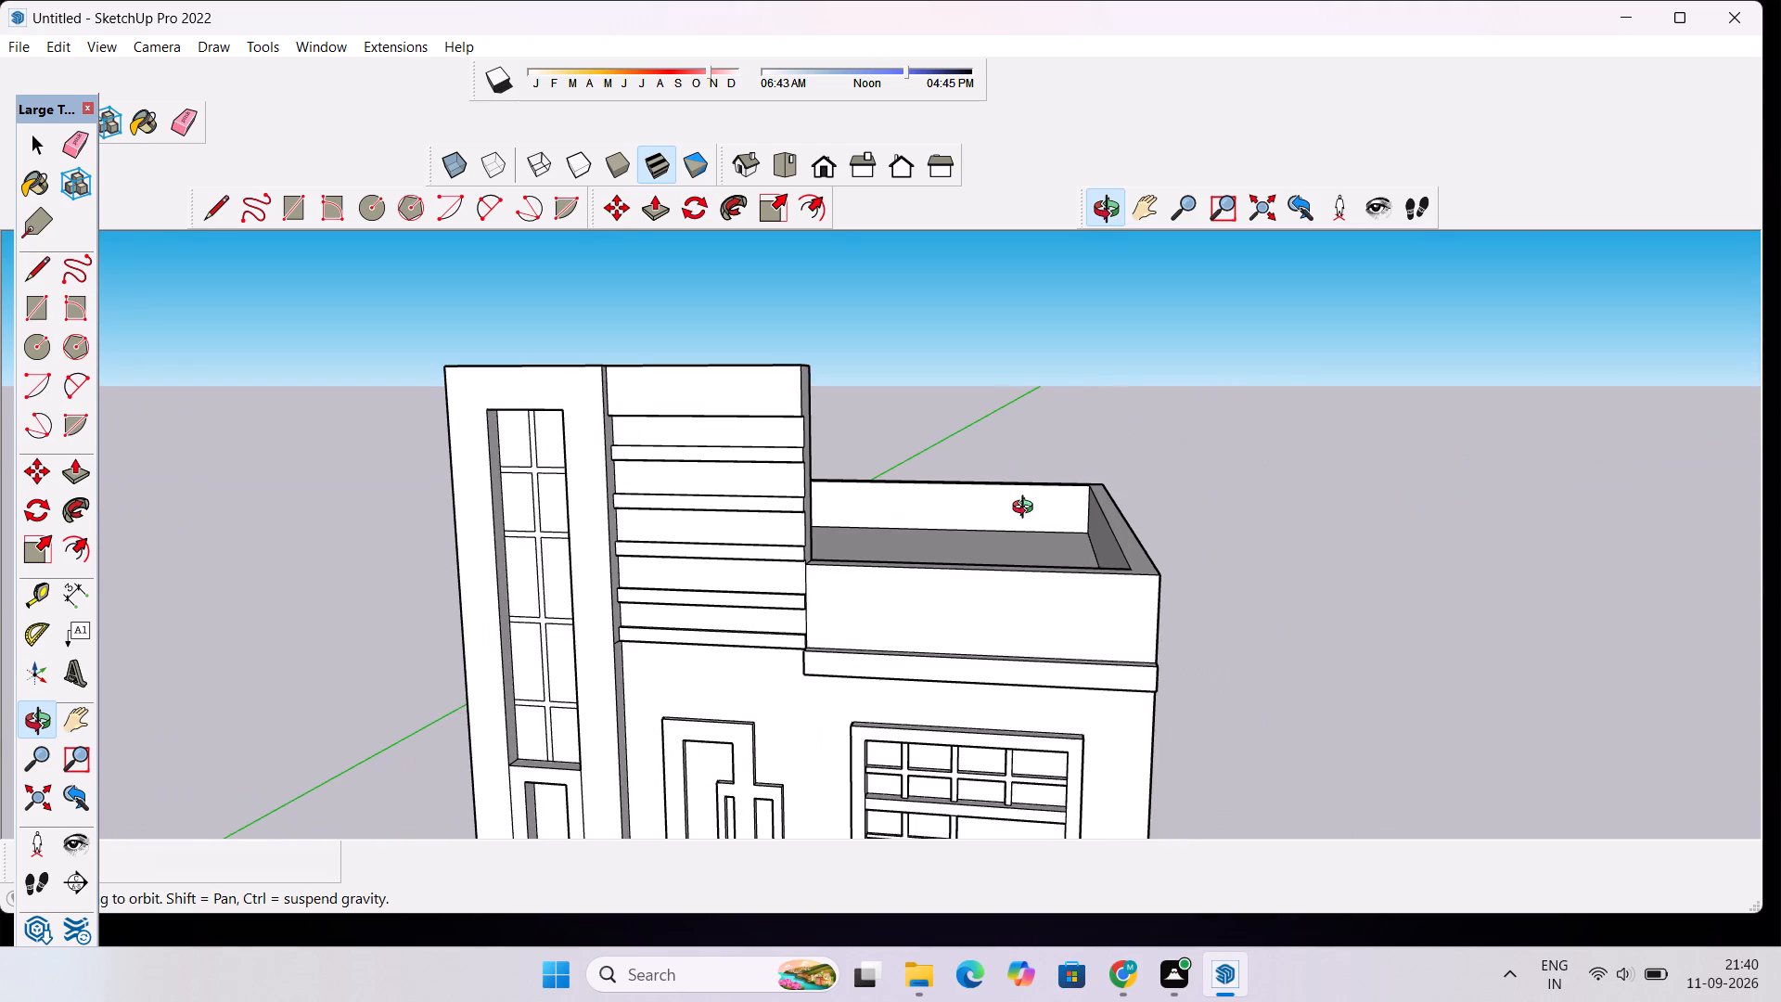
scroll(978, 559, "up", 5)
left_click_drag(1002, 523, 994, 547)
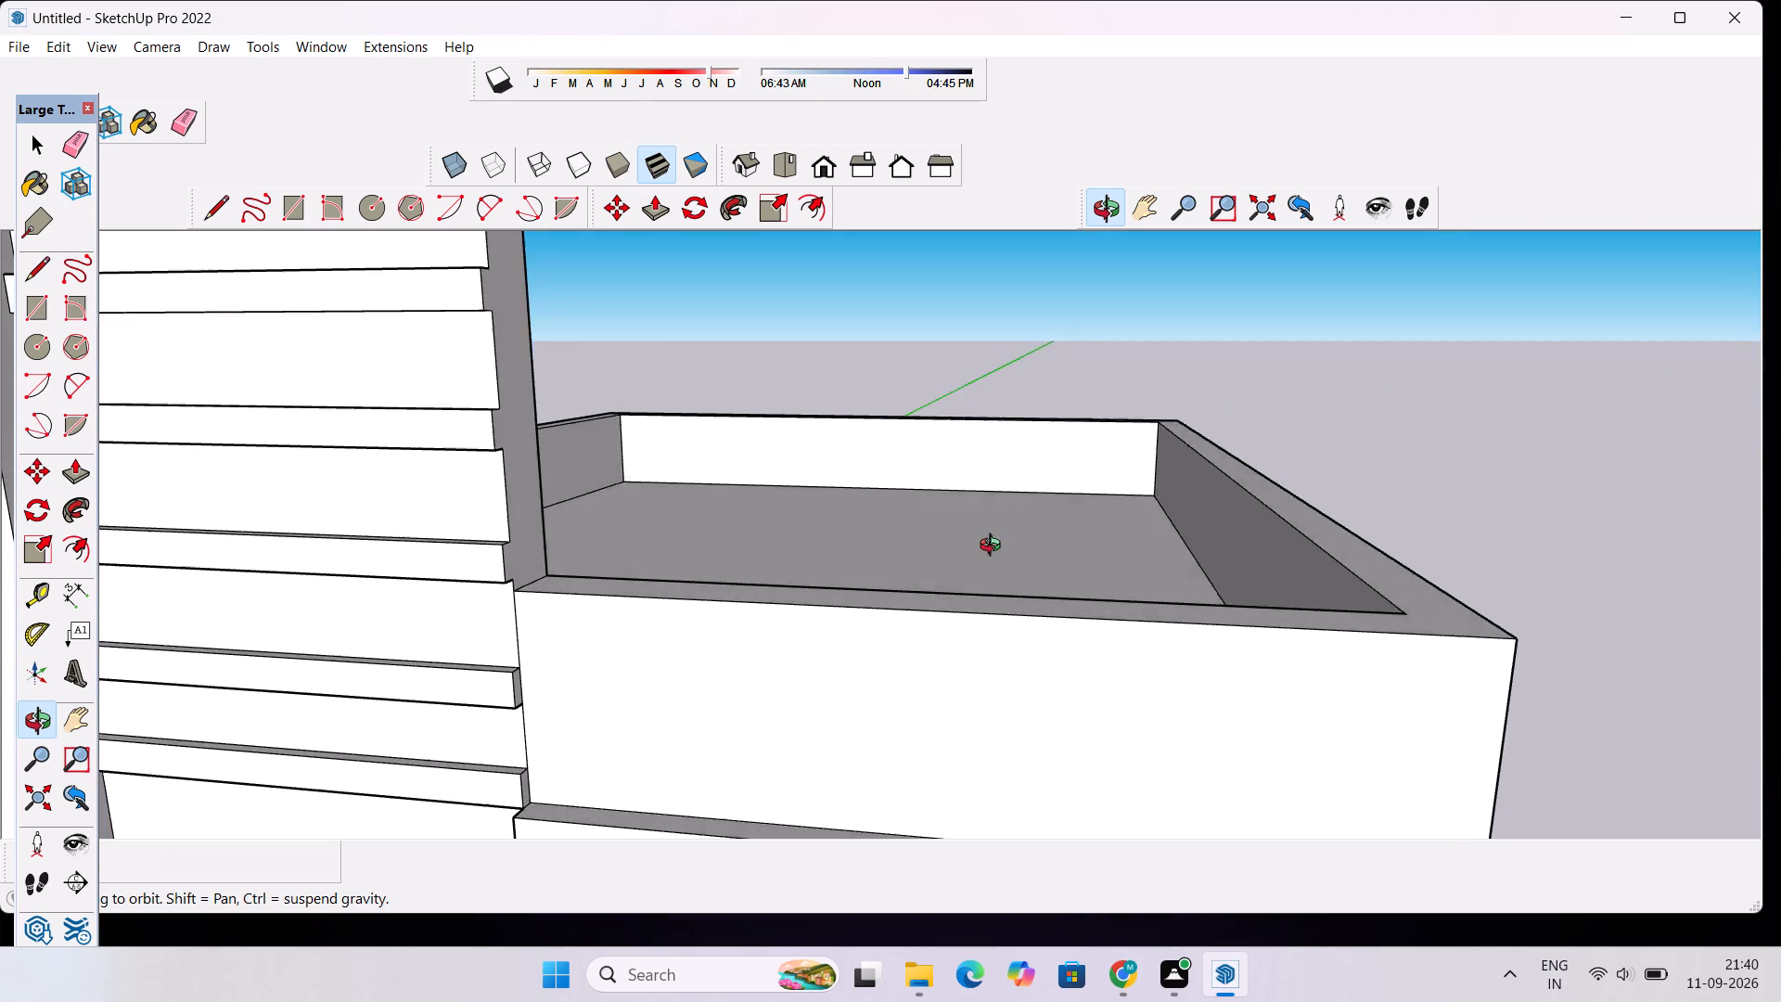
left_click_drag(994, 547, 985, 559)
scroll(980, 546, "down", 6)
left_click_drag(980, 548, 975, 633)
scroll(1019, 636, "up", 5)
left_click_drag(1019, 636, 1077, 661)
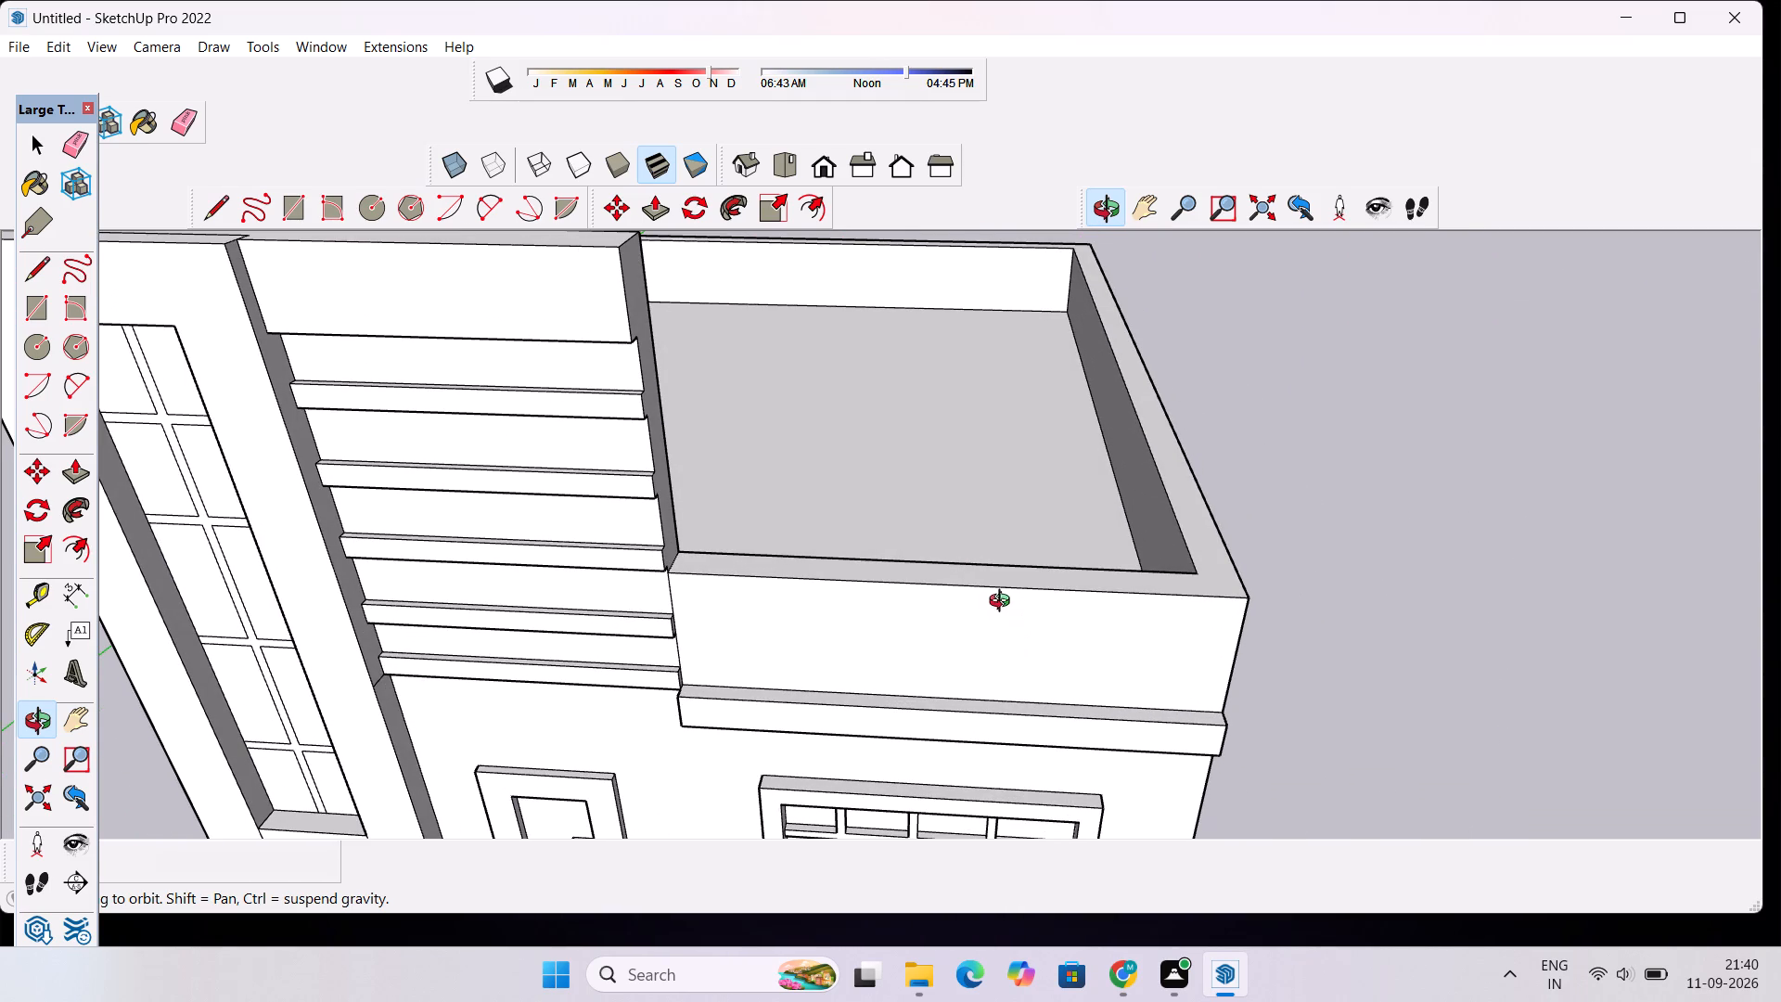
scroll(1222, 569, "up", 4)
left_click_drag(1035, 610, 1045, 648)
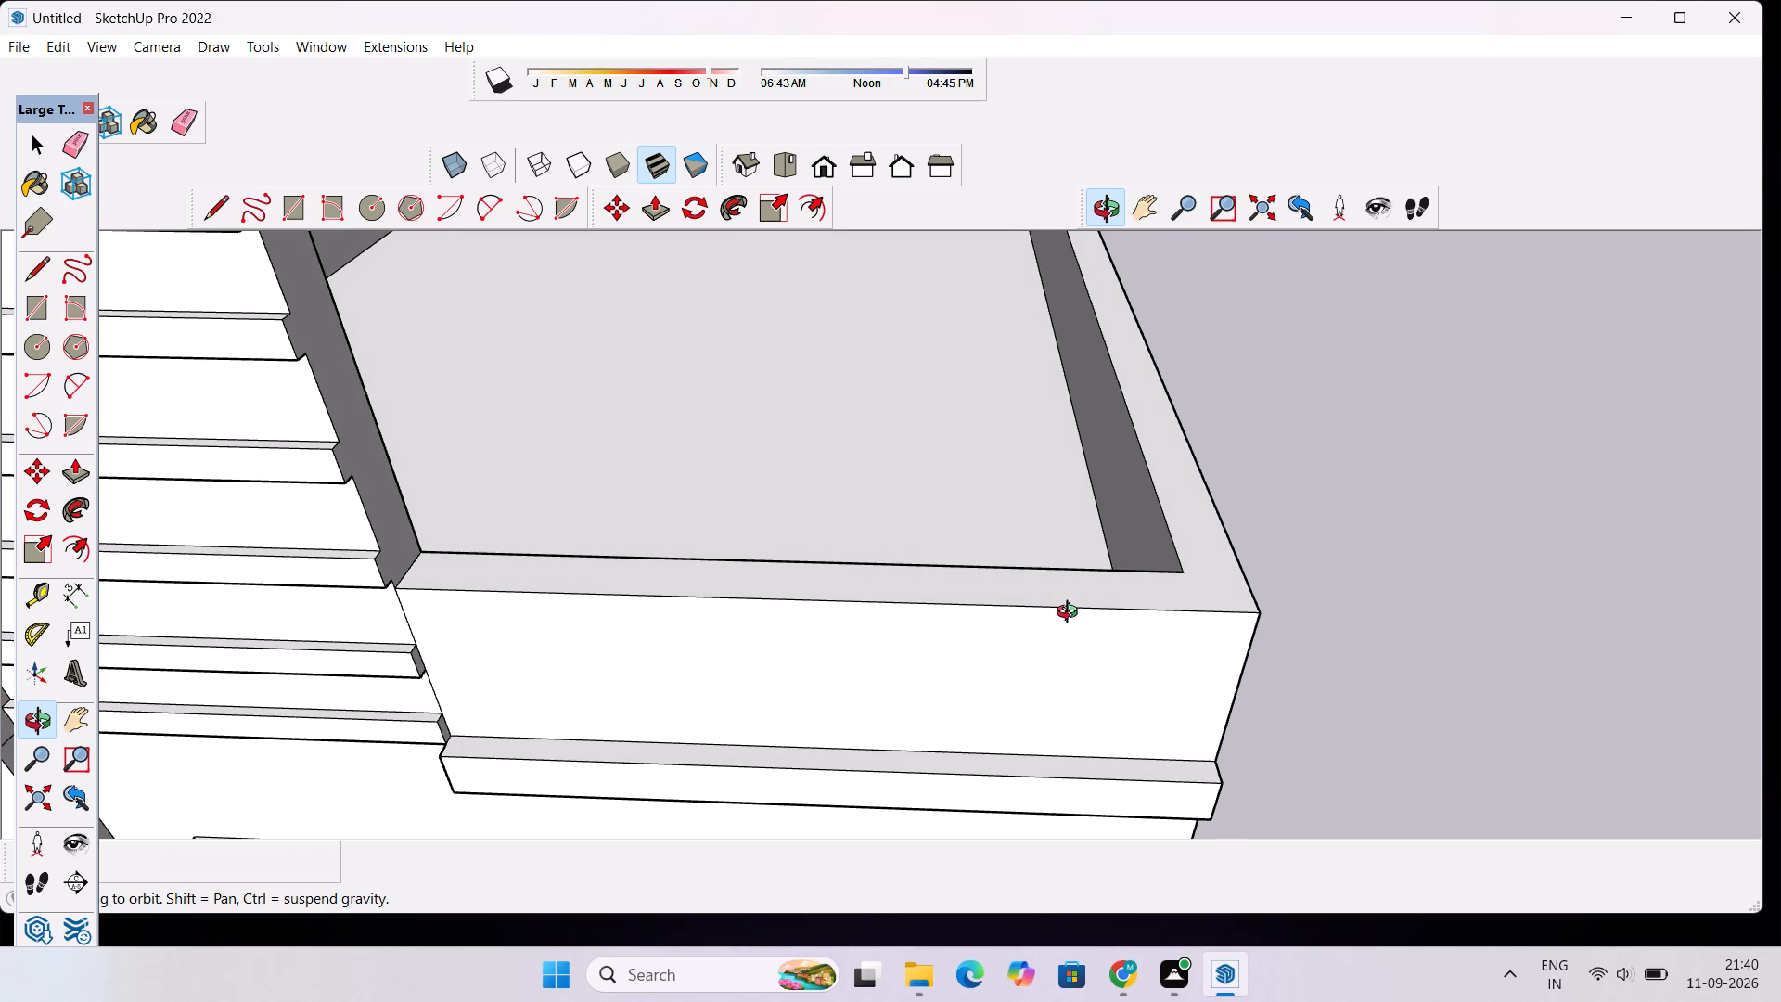
left_click_drag(1067, 616, 1067, 657)
key("c")
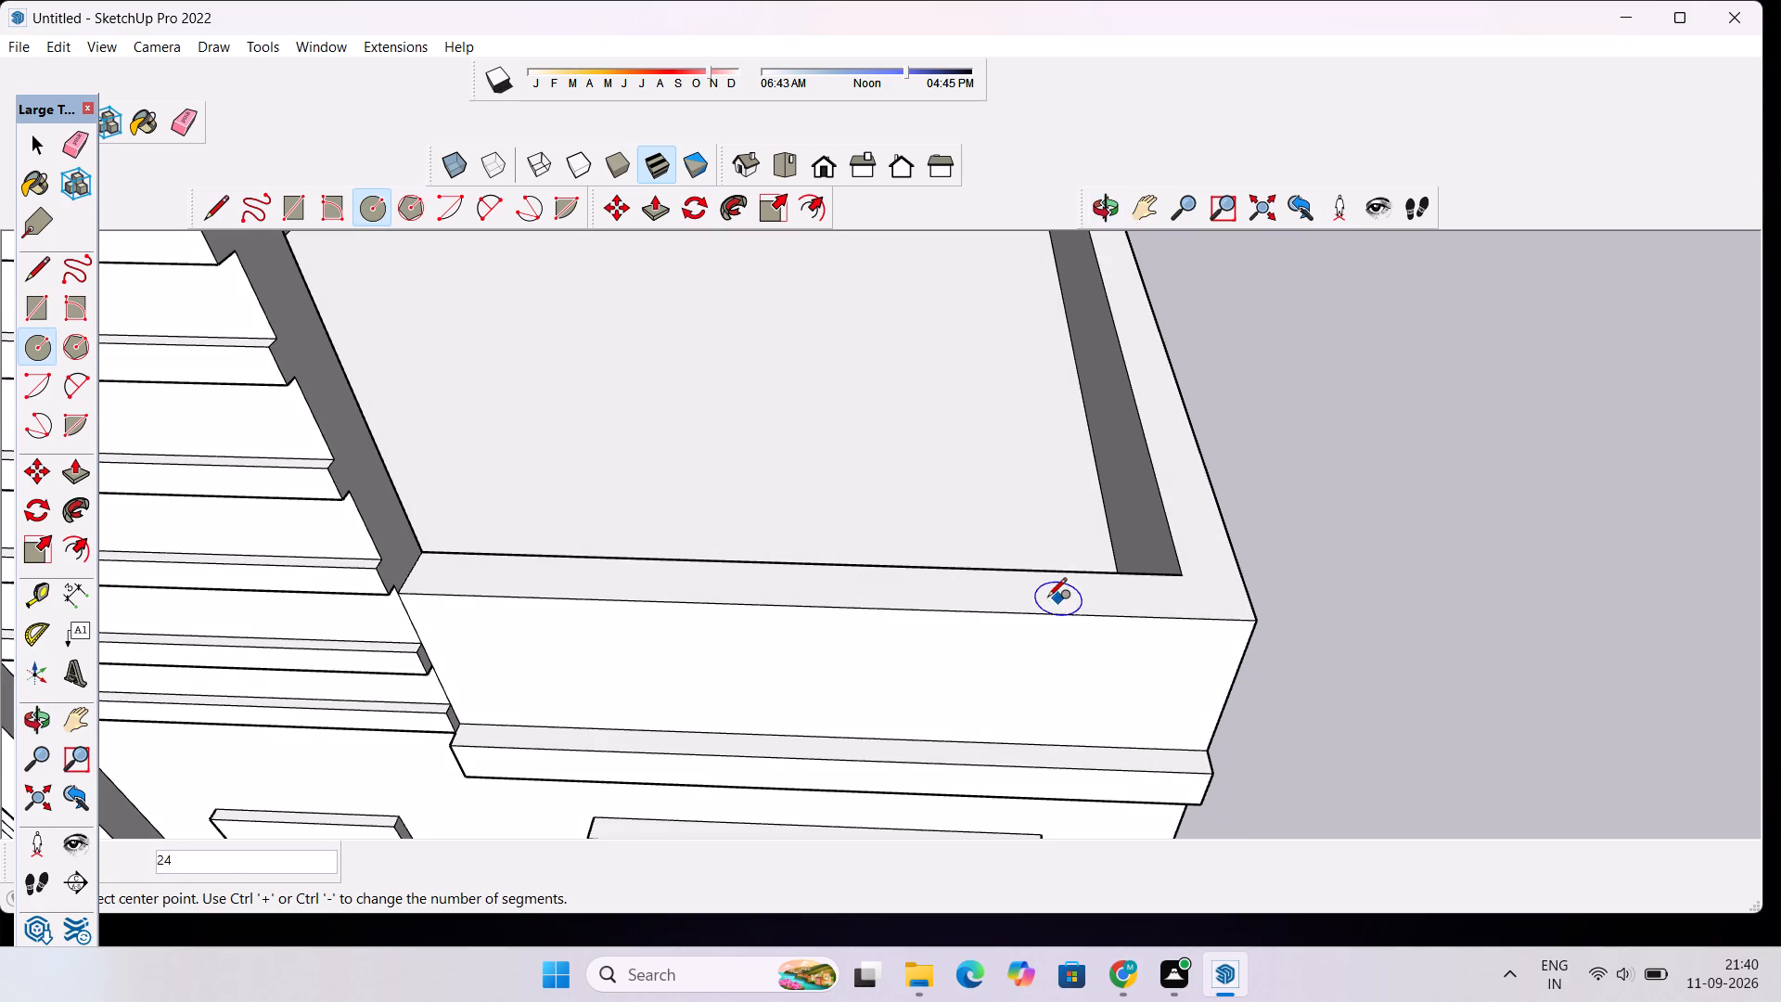
scroll(1026, 602, "up", 3)
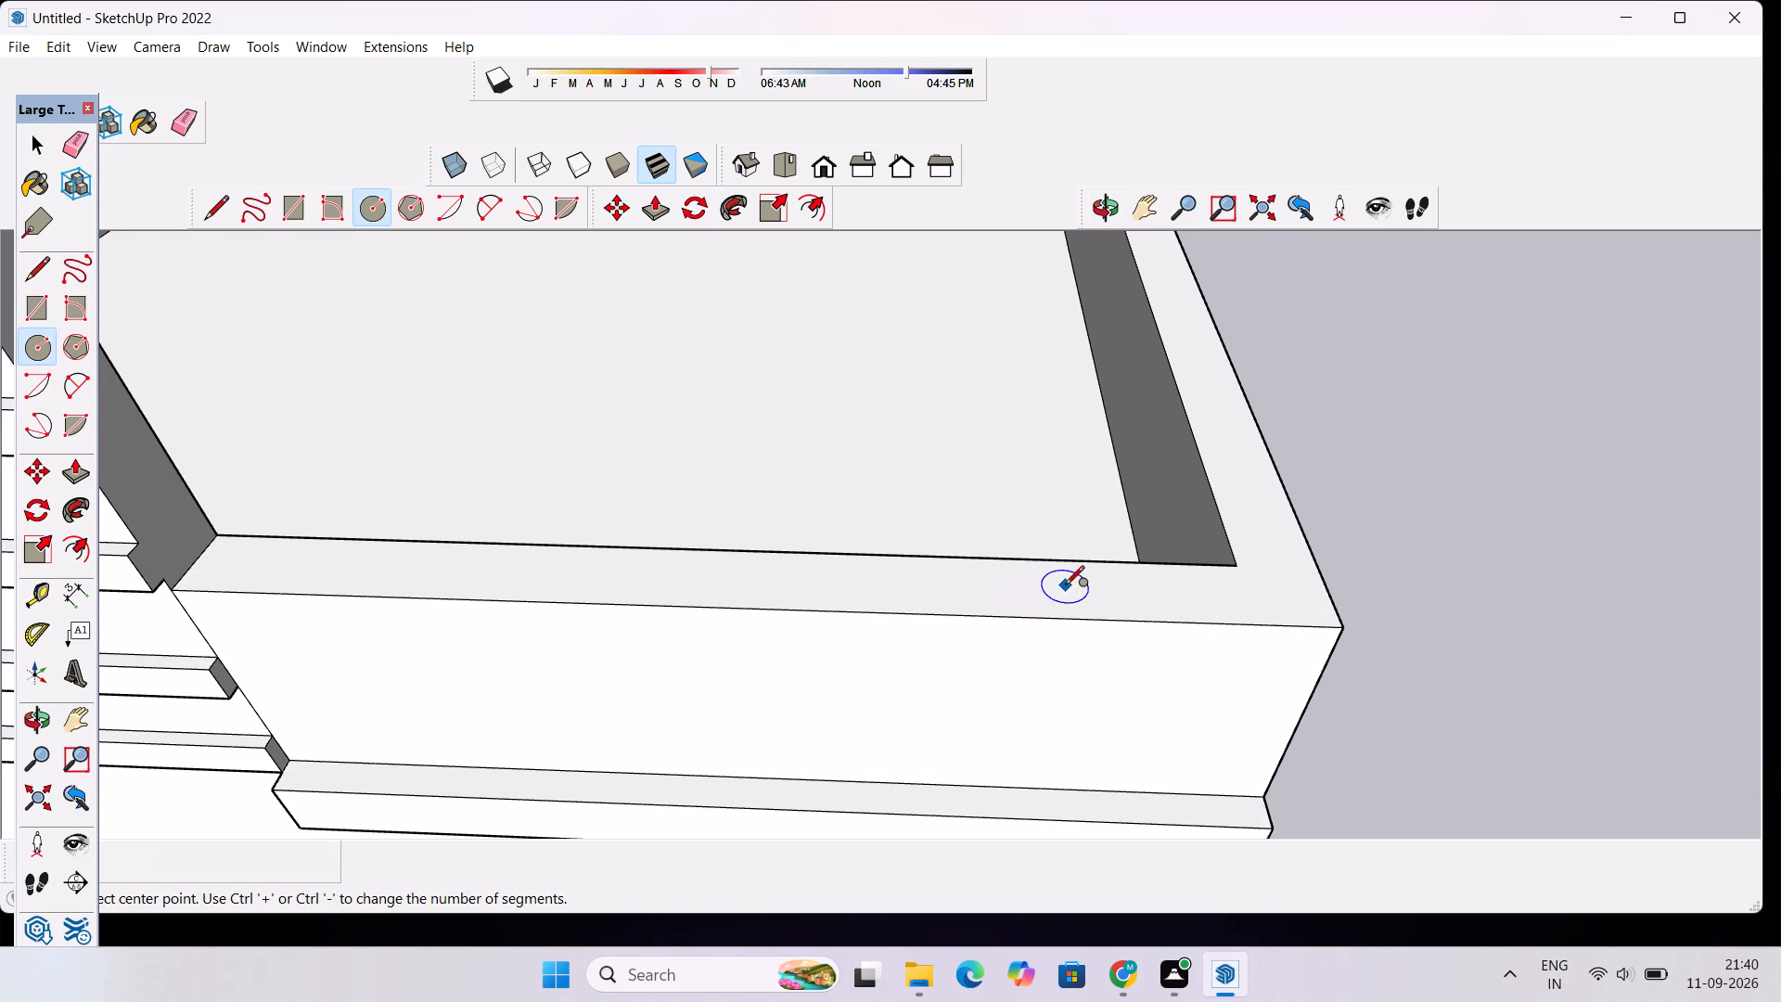
left_click(1072, 586)
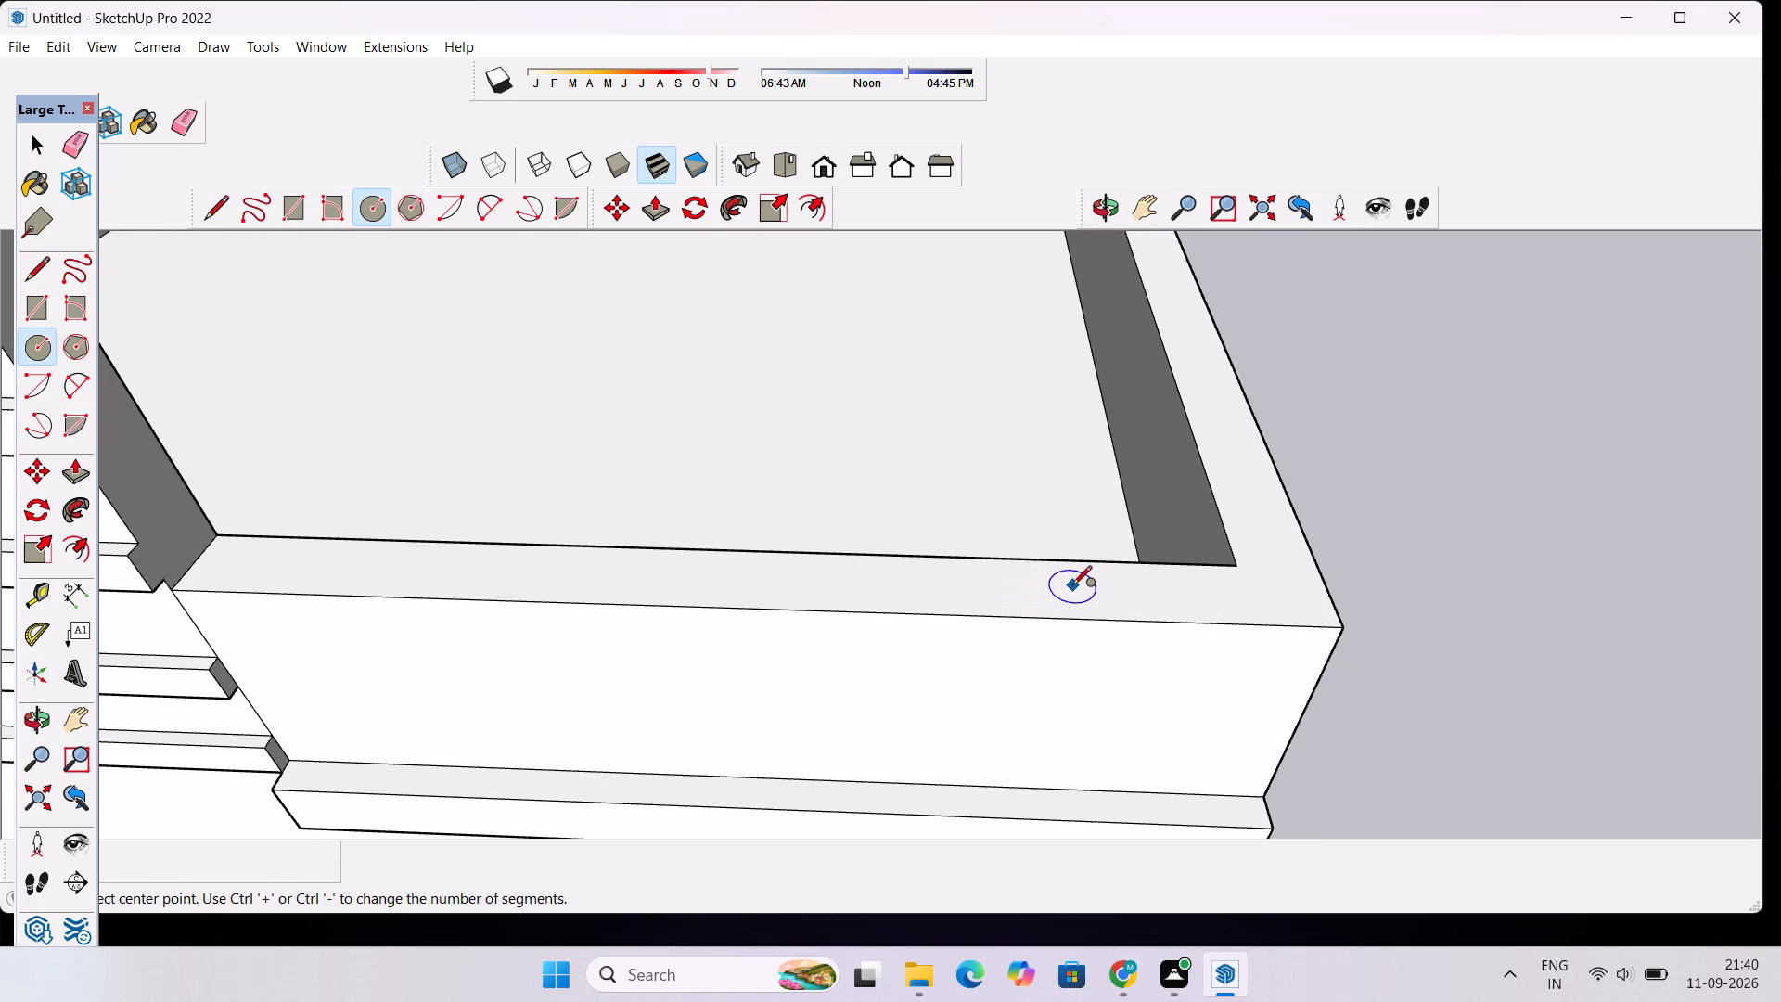
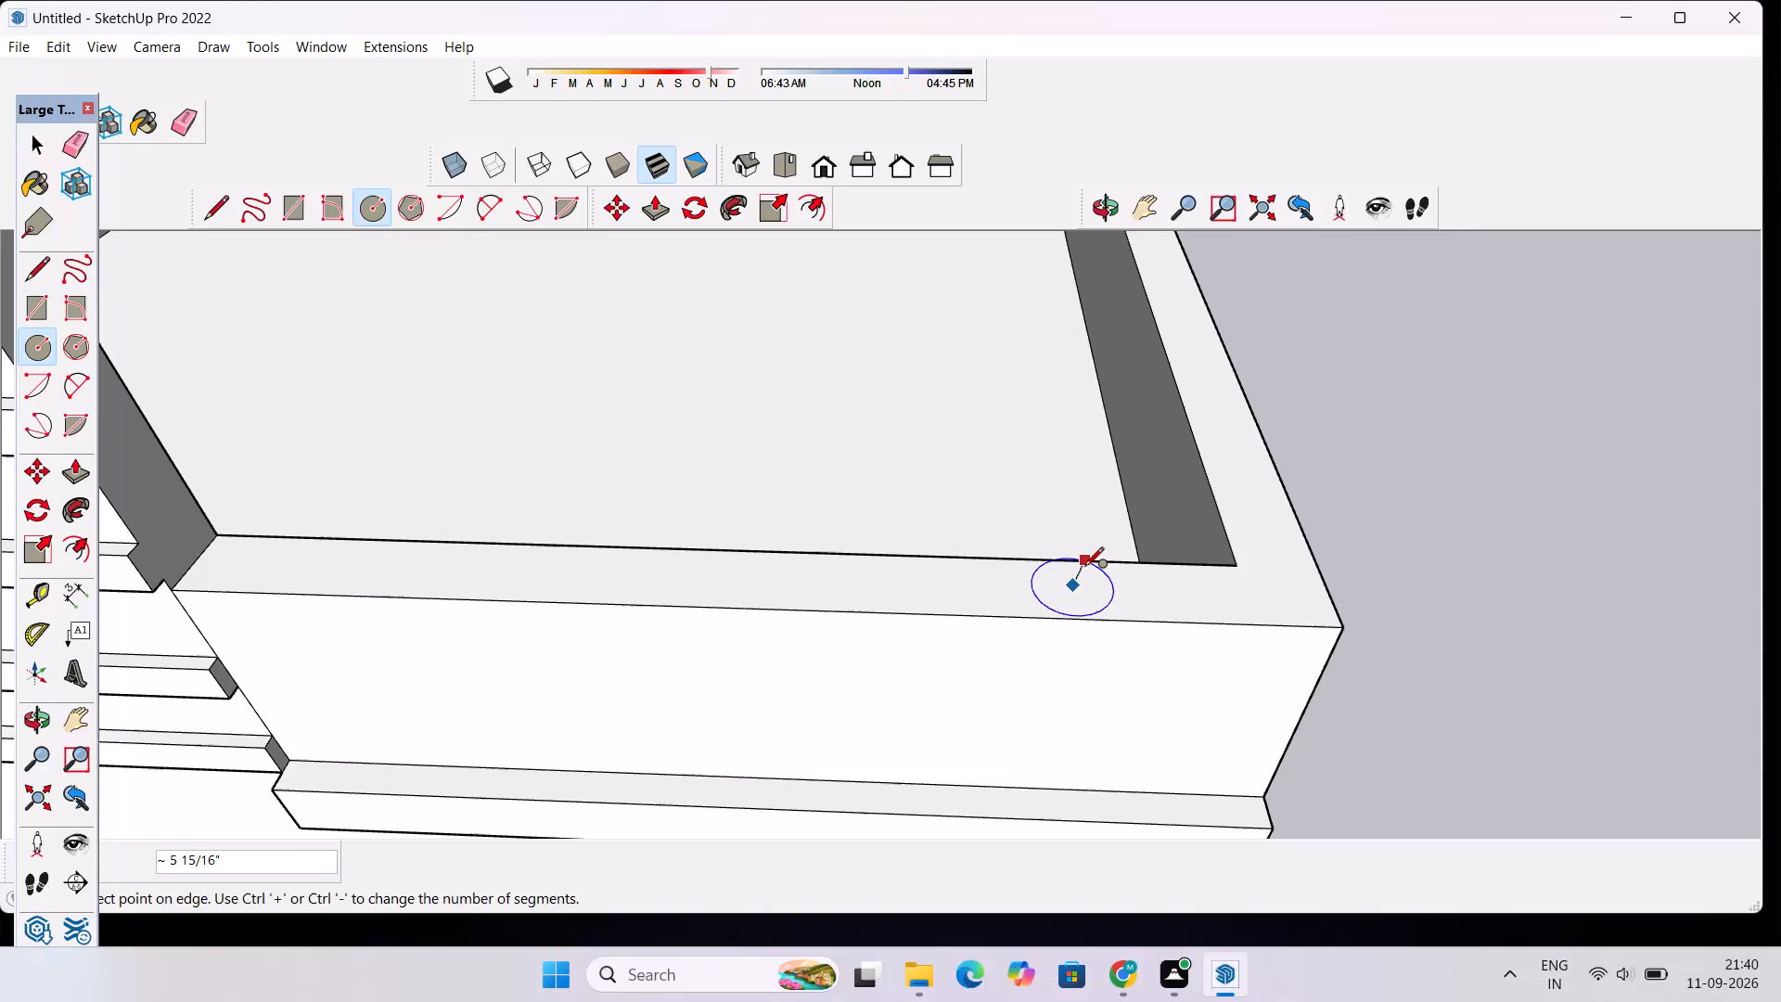
Complete the circle on top of the front parapet near its corner with a 2" radius.
type("2\"")
key("Return")
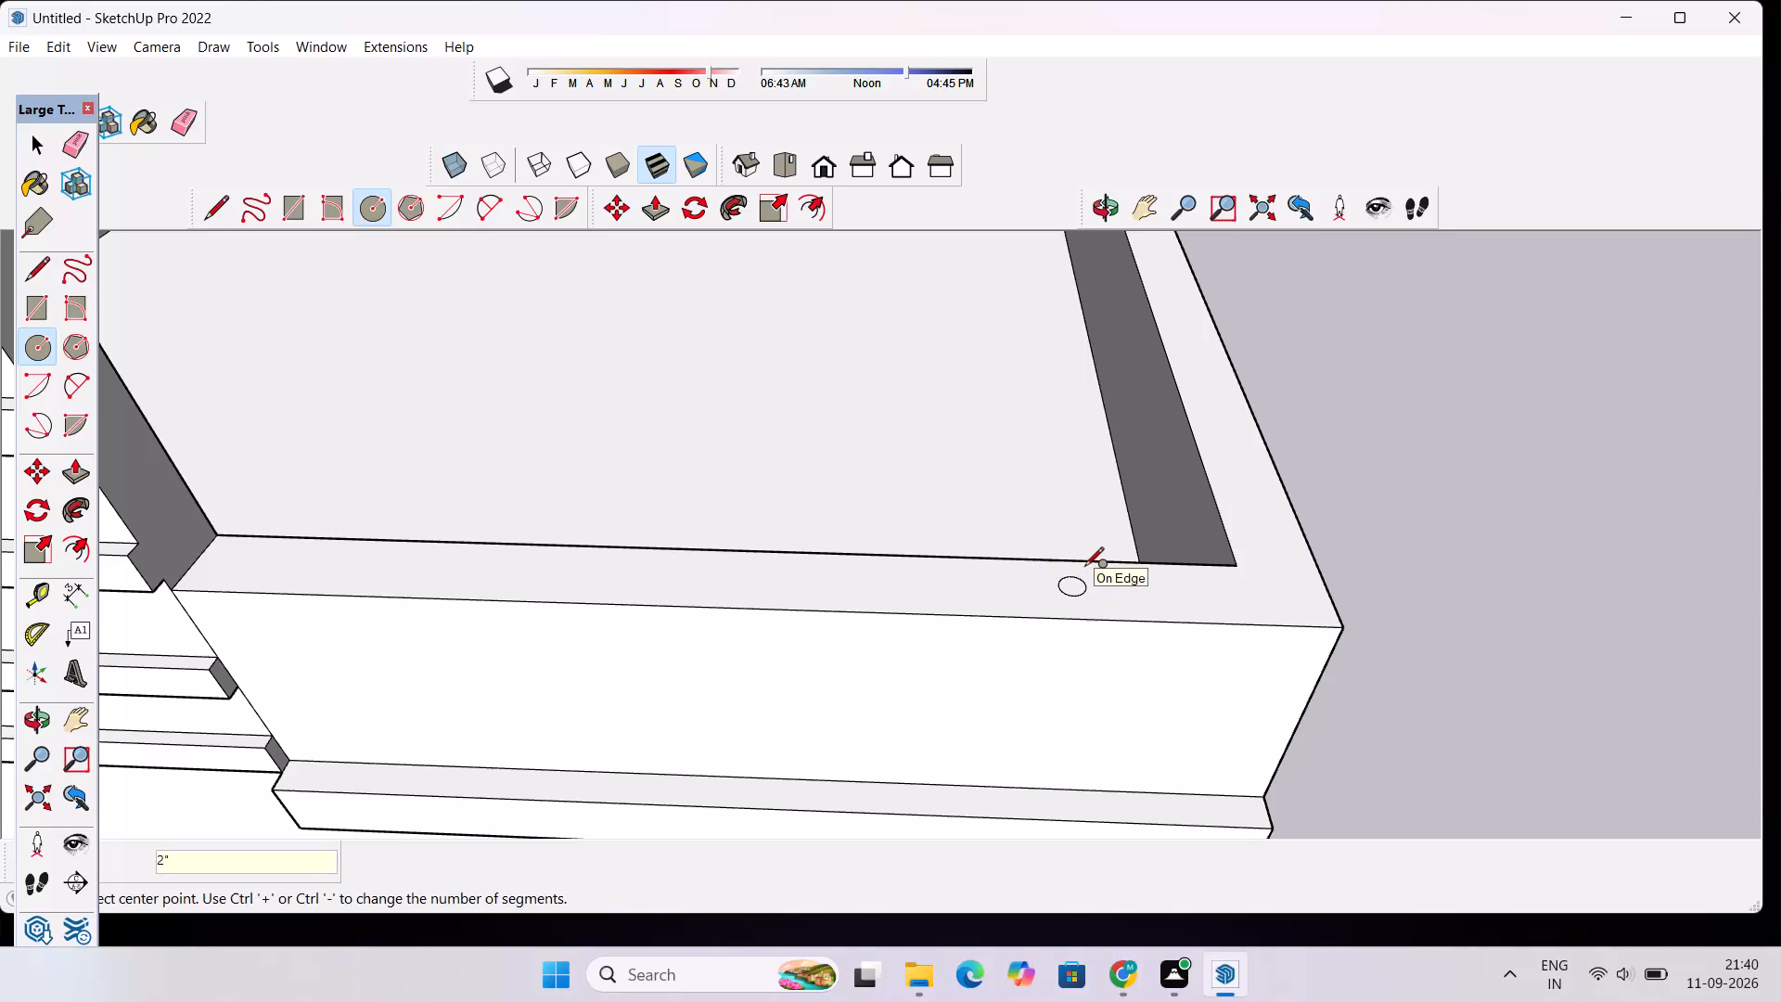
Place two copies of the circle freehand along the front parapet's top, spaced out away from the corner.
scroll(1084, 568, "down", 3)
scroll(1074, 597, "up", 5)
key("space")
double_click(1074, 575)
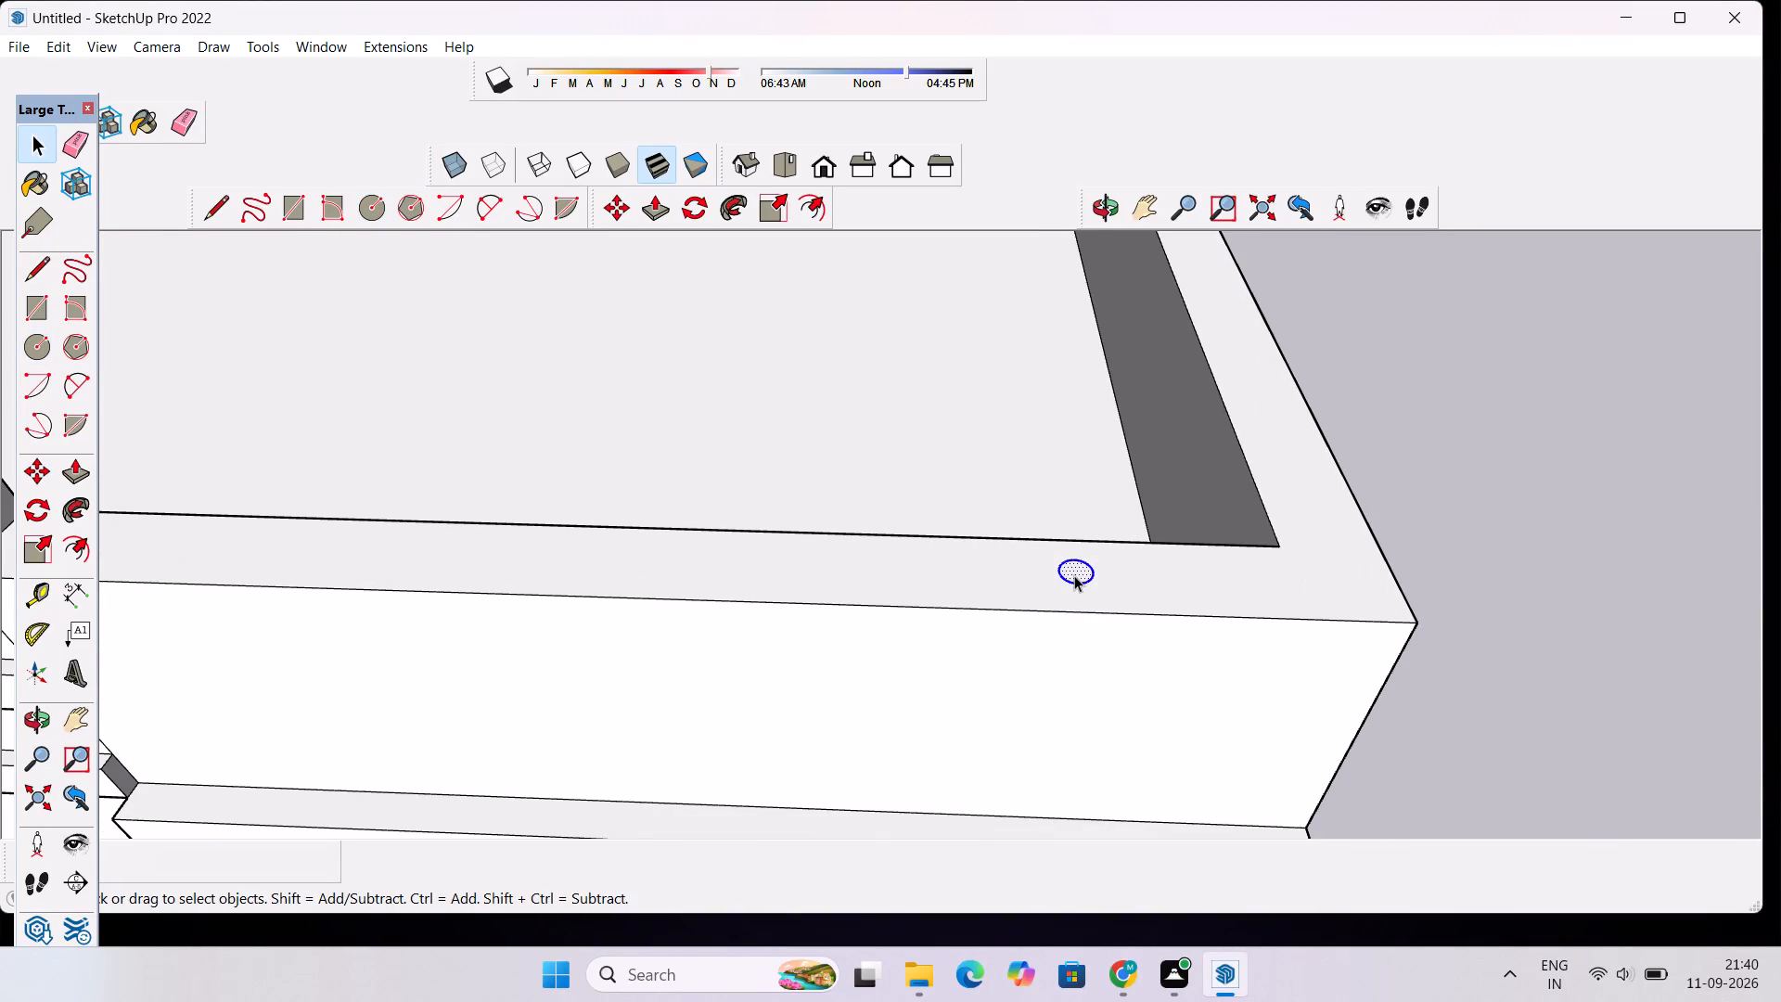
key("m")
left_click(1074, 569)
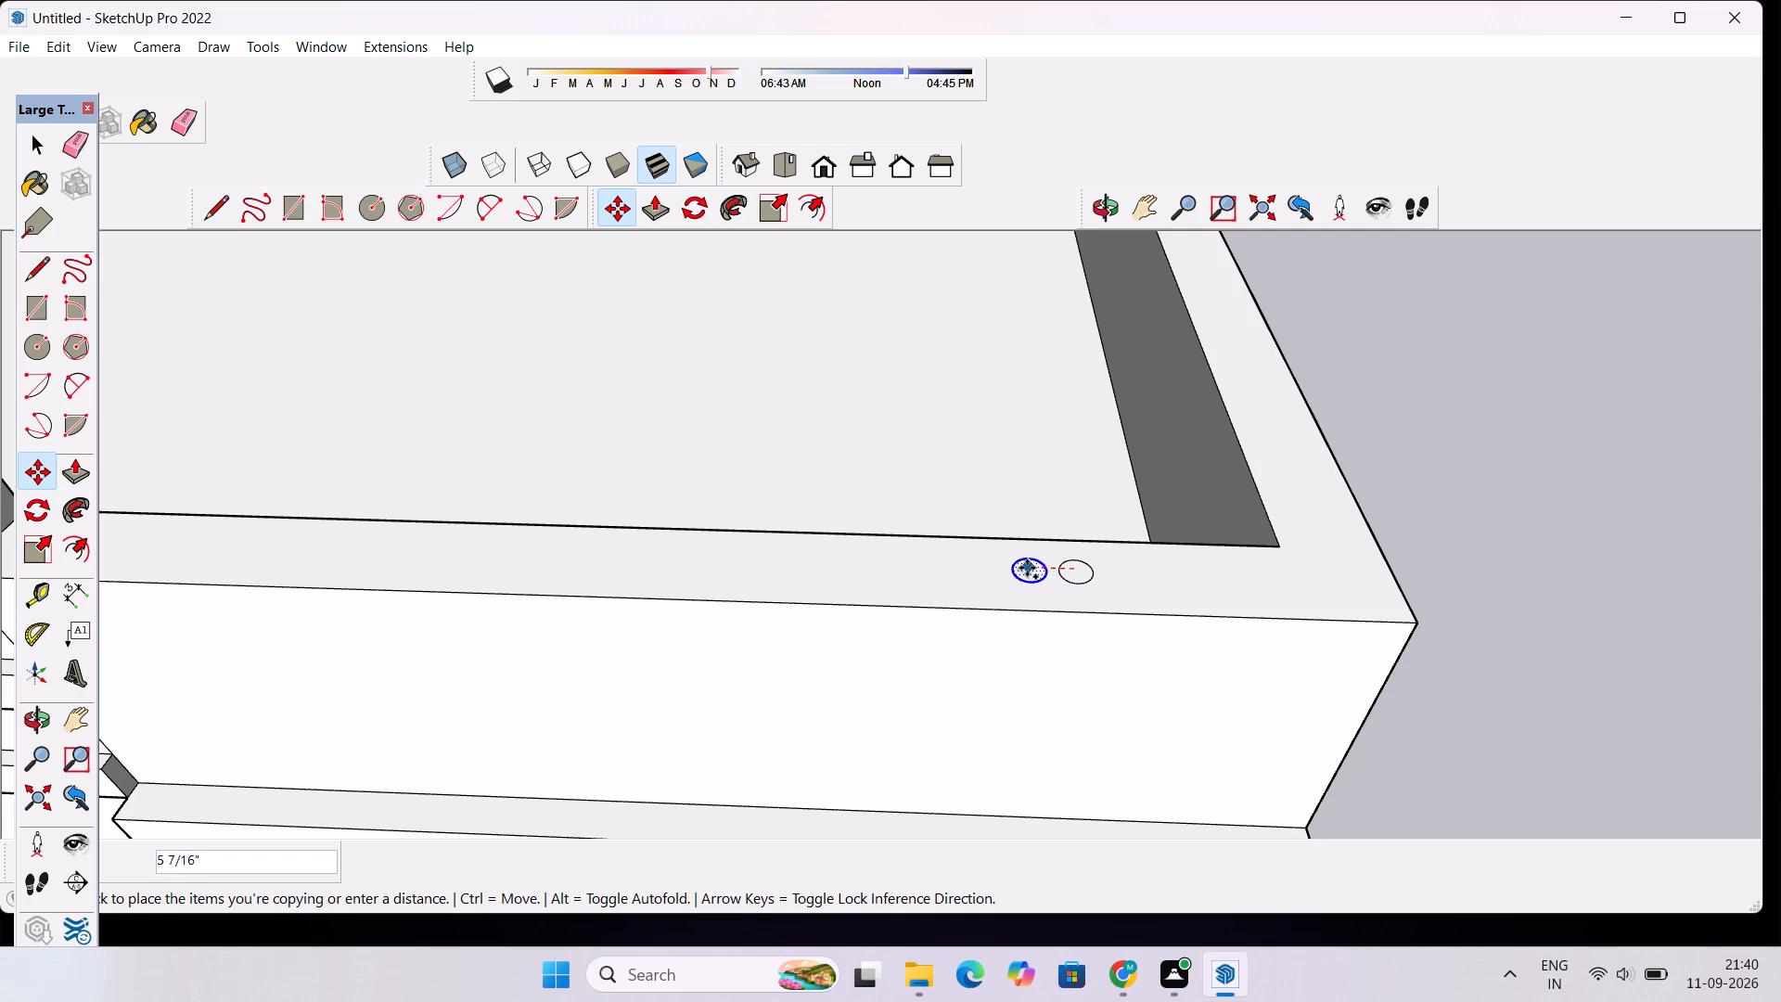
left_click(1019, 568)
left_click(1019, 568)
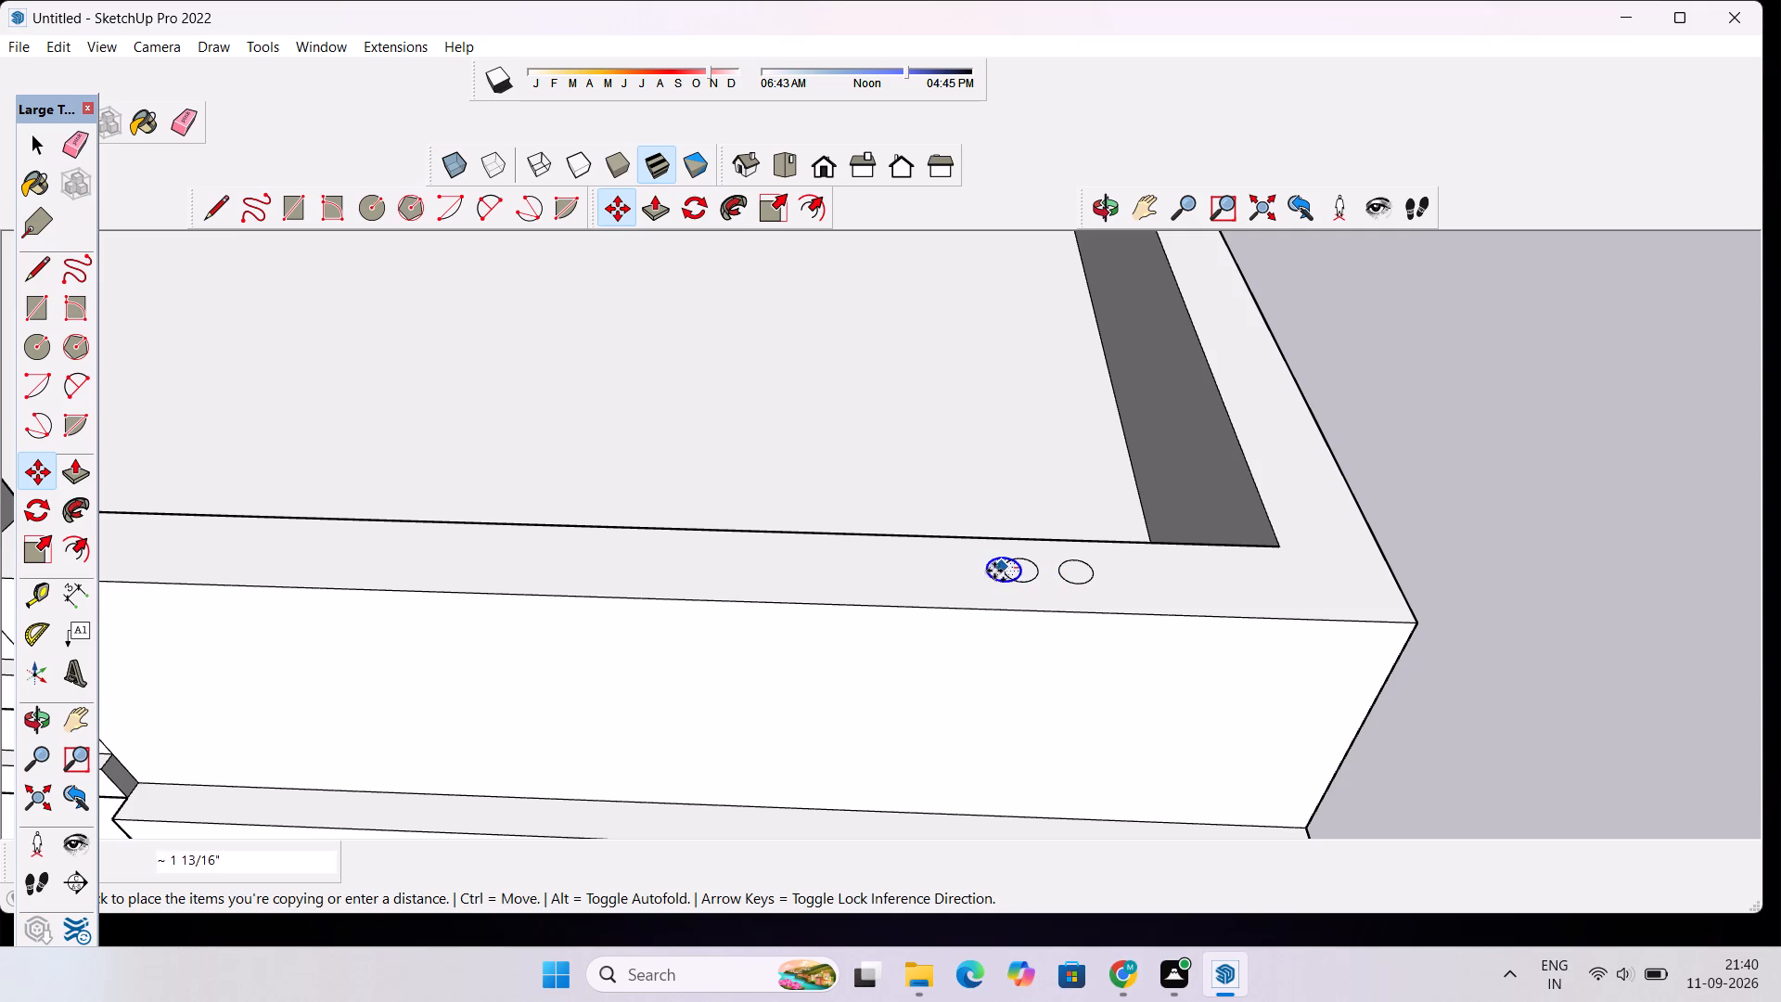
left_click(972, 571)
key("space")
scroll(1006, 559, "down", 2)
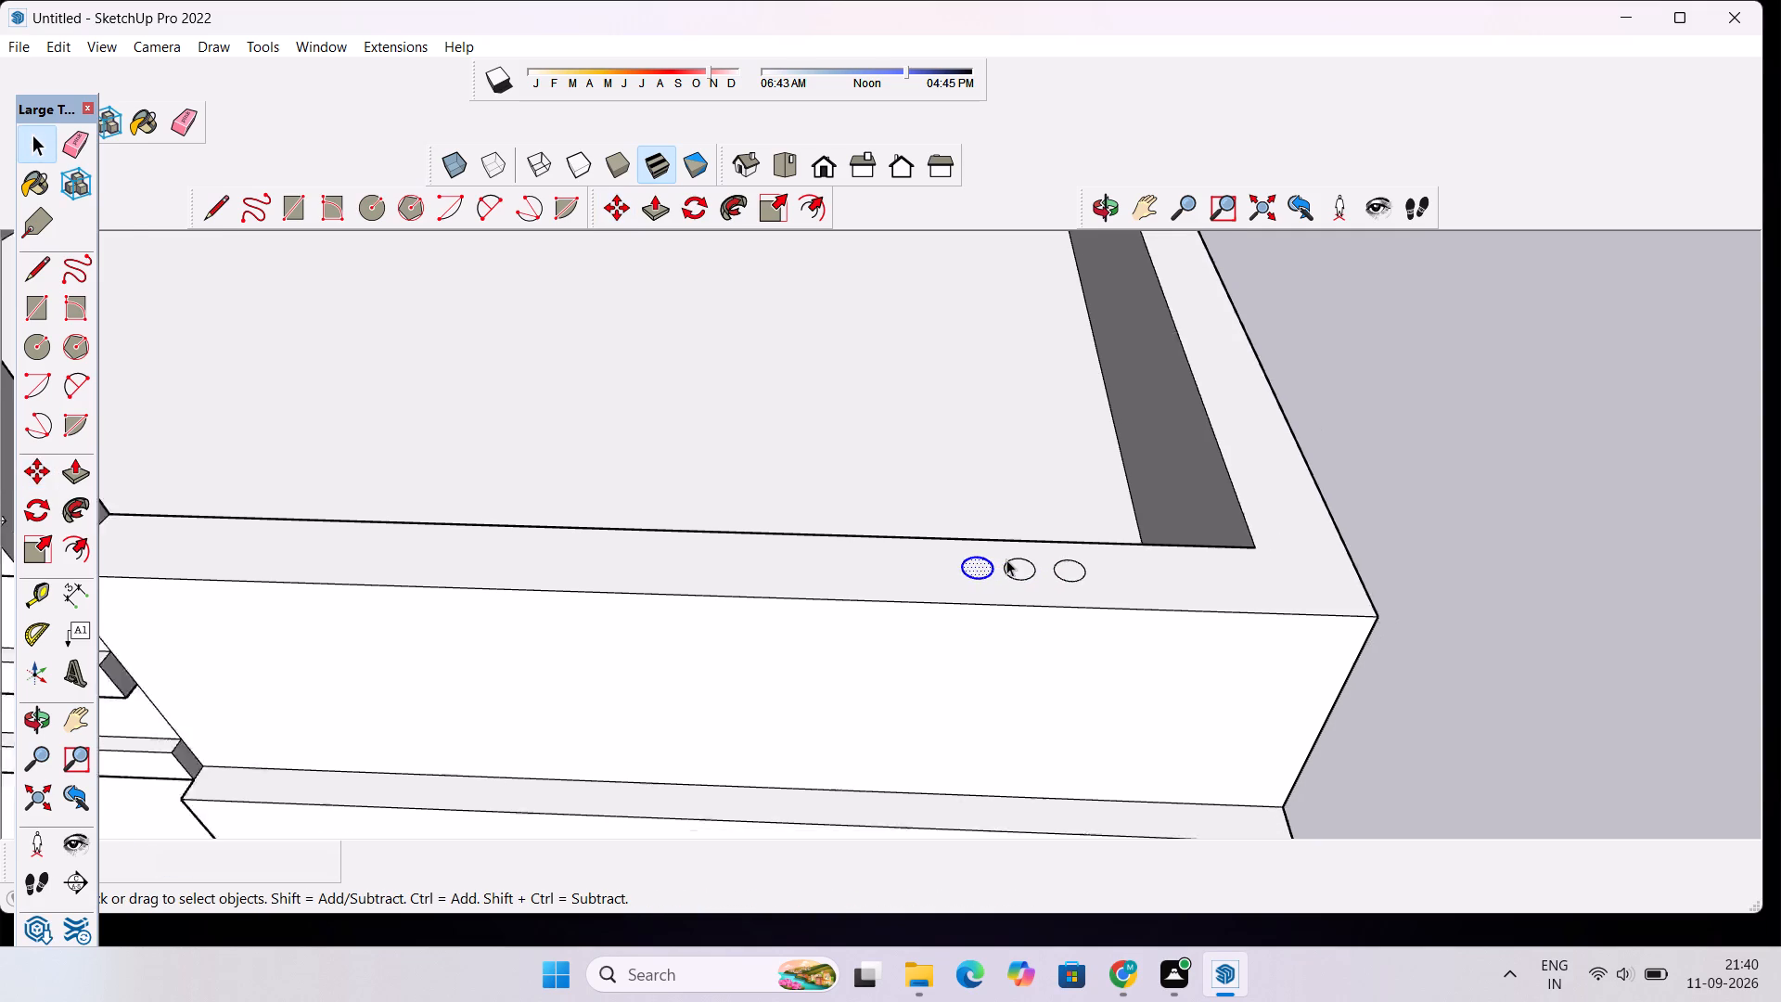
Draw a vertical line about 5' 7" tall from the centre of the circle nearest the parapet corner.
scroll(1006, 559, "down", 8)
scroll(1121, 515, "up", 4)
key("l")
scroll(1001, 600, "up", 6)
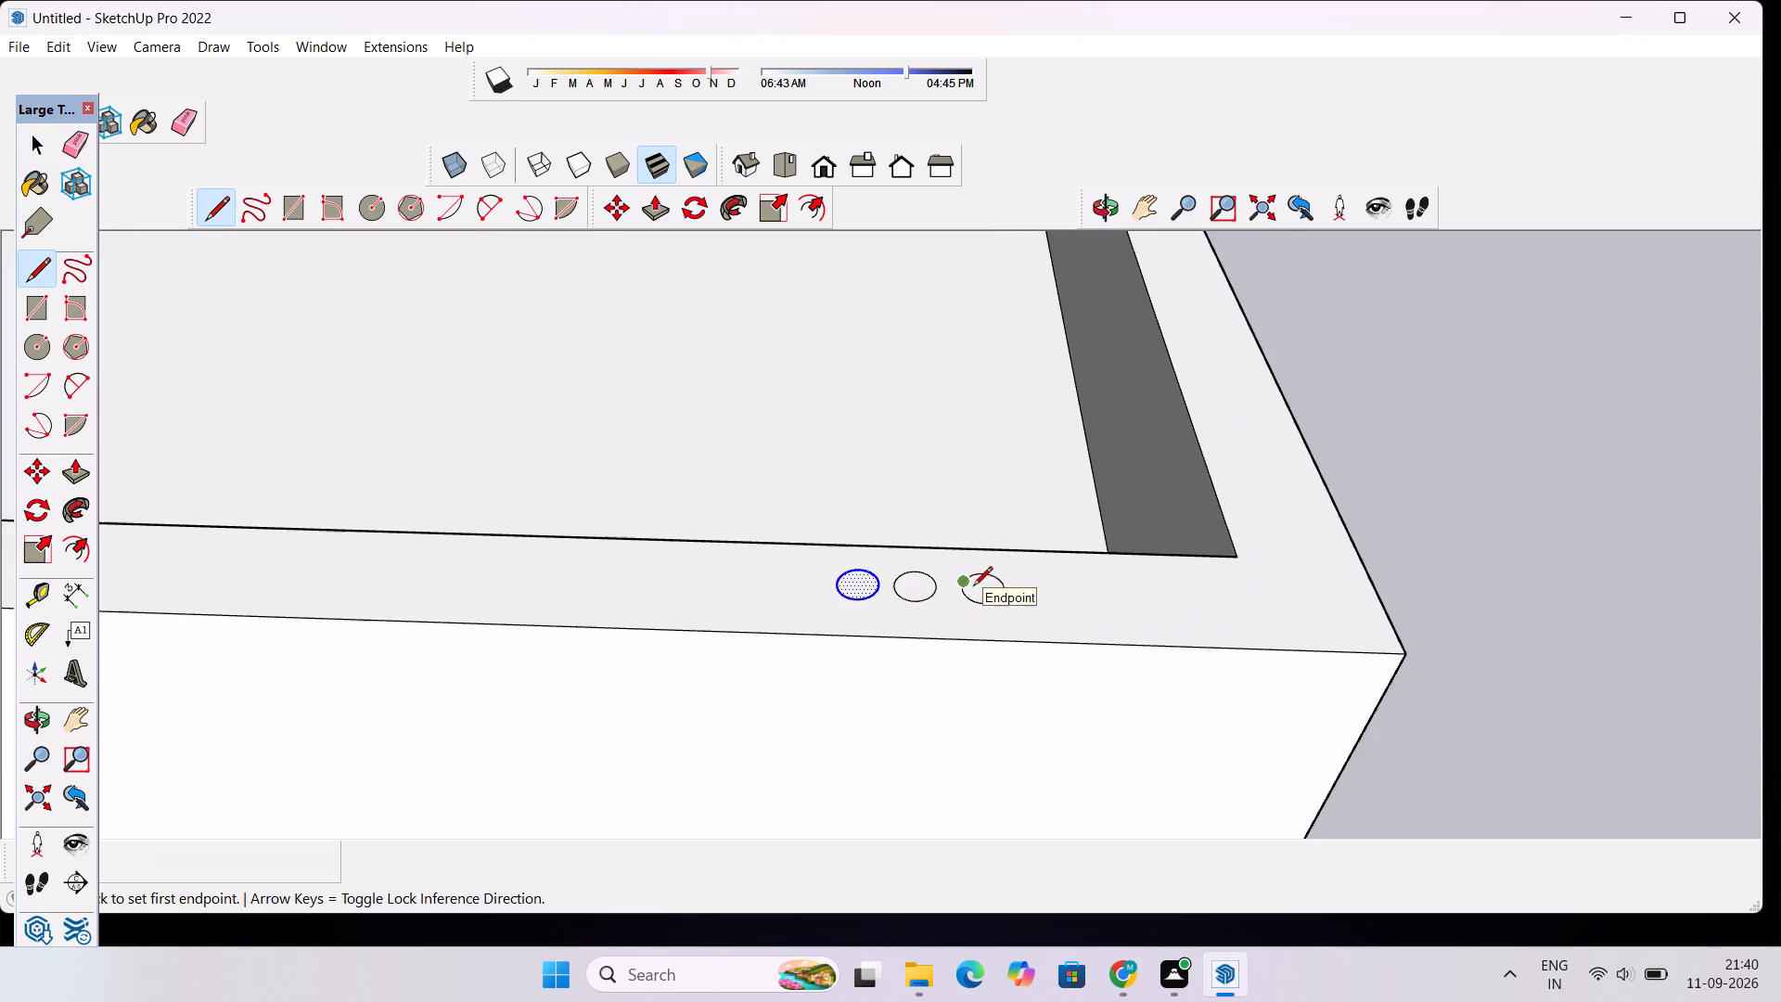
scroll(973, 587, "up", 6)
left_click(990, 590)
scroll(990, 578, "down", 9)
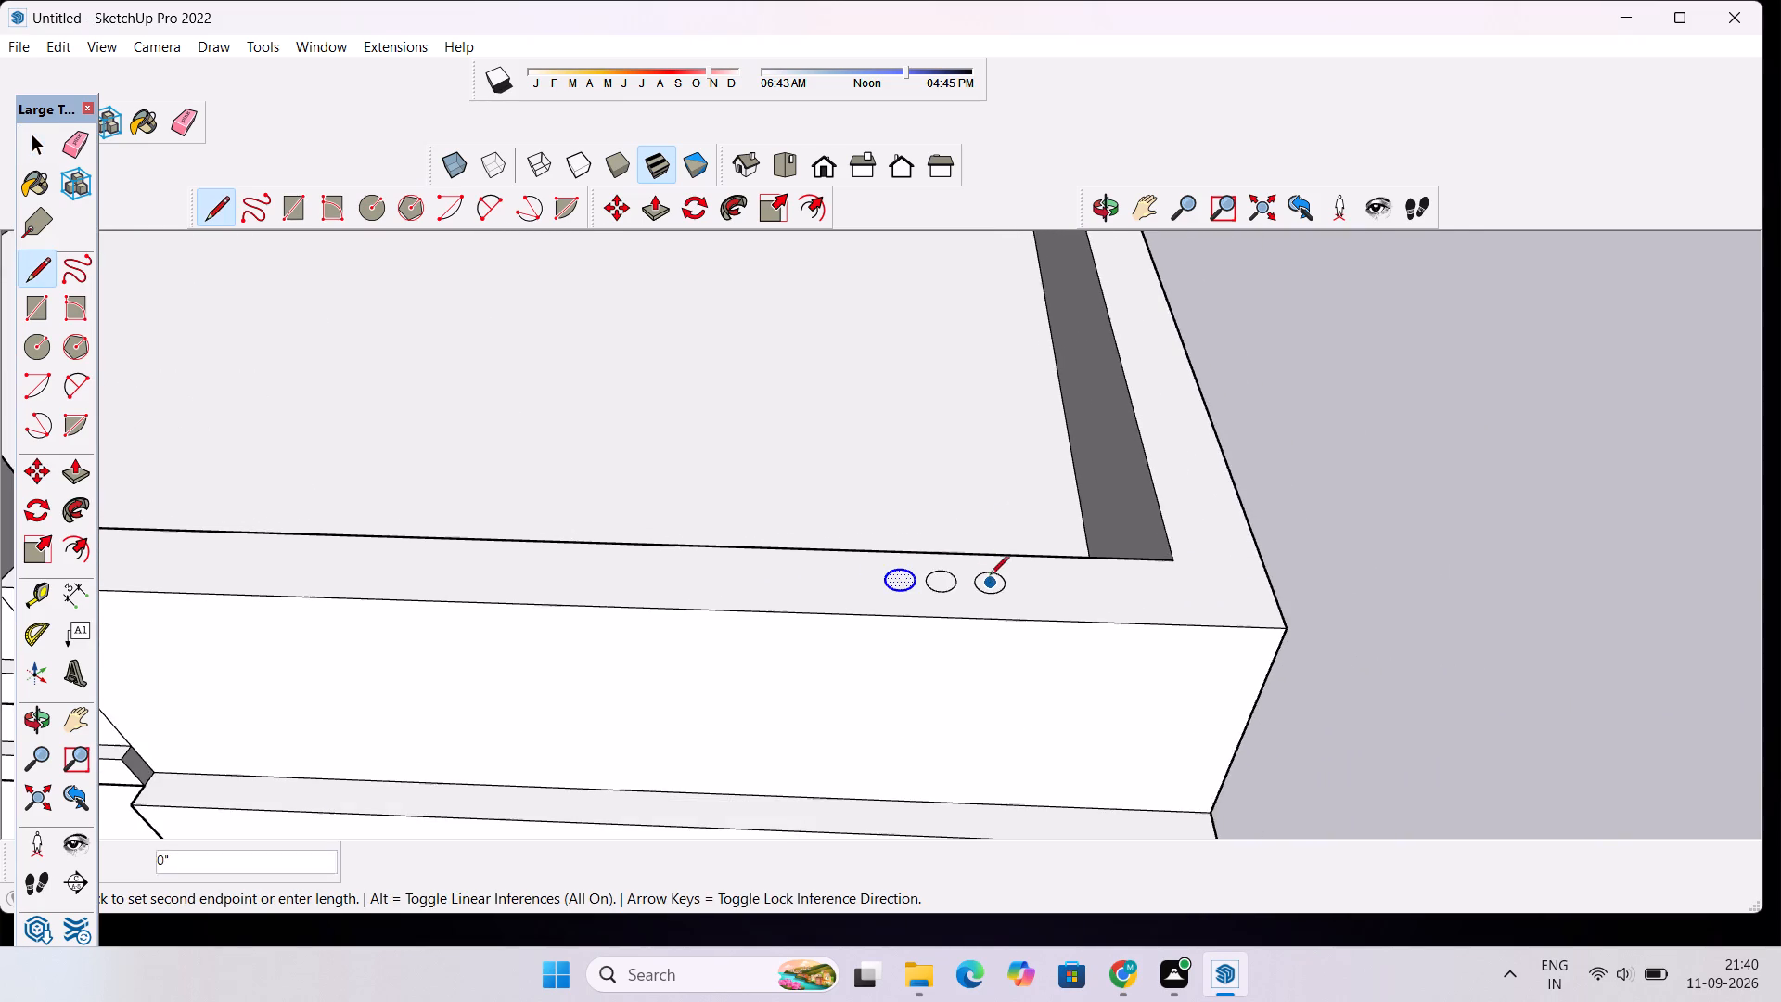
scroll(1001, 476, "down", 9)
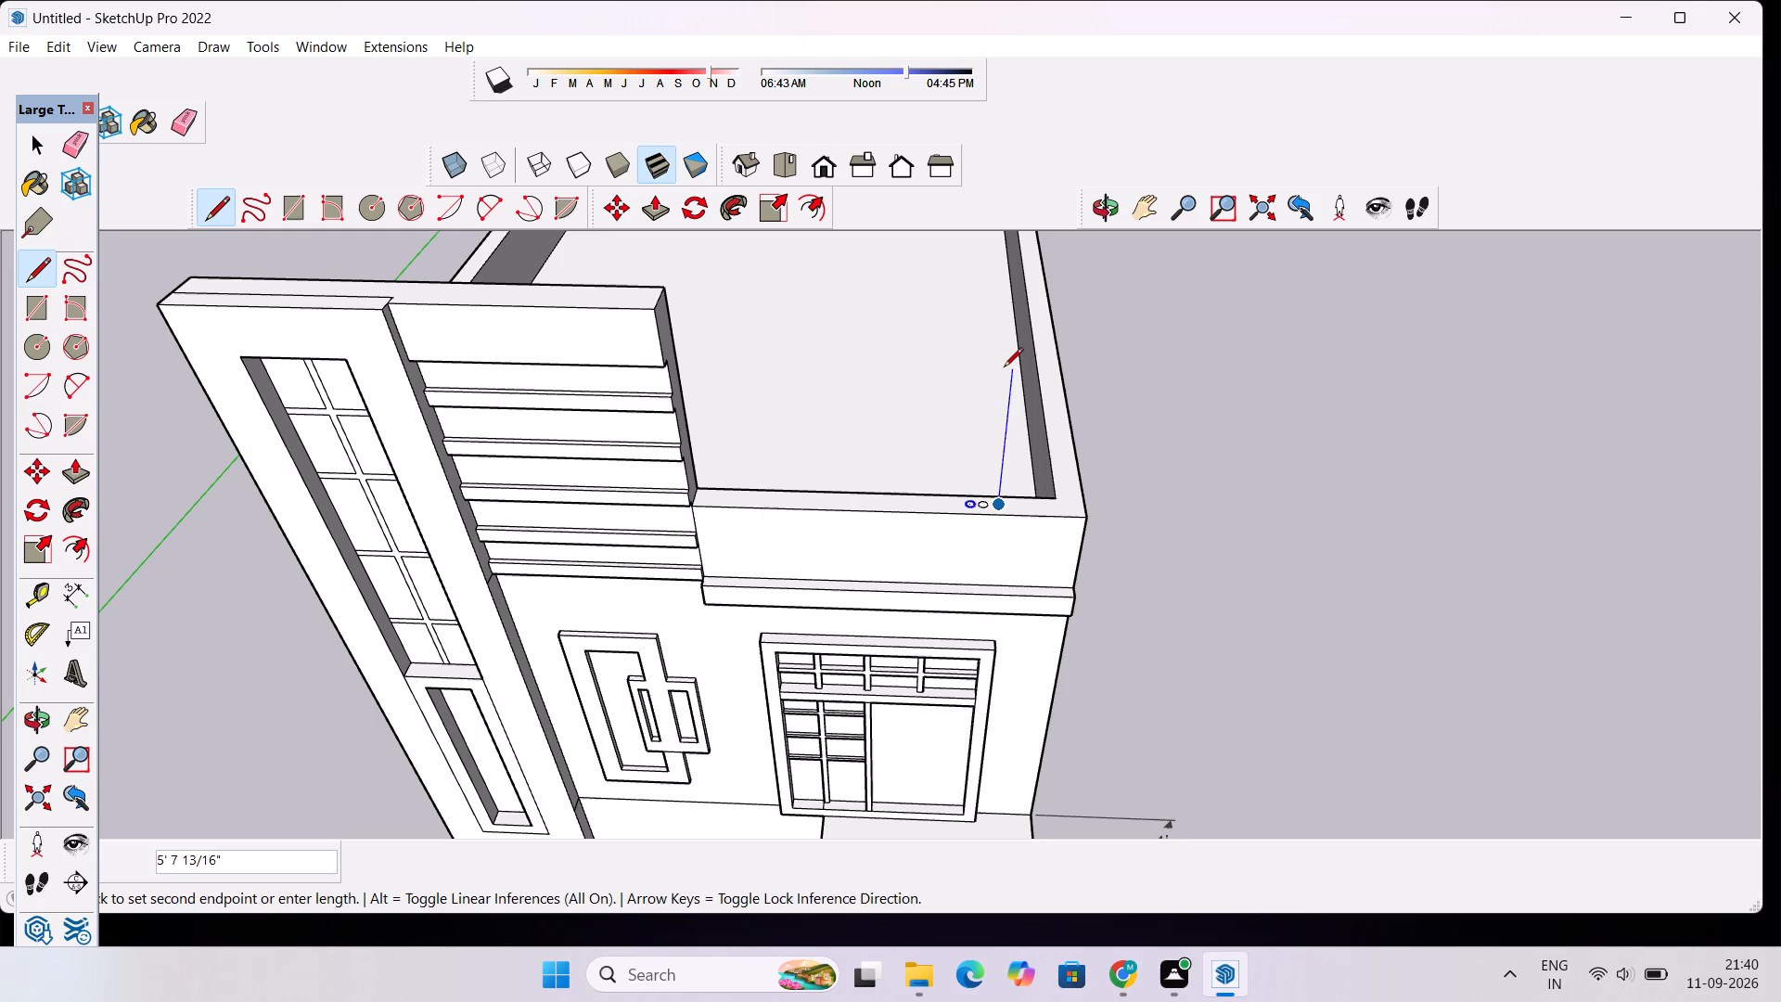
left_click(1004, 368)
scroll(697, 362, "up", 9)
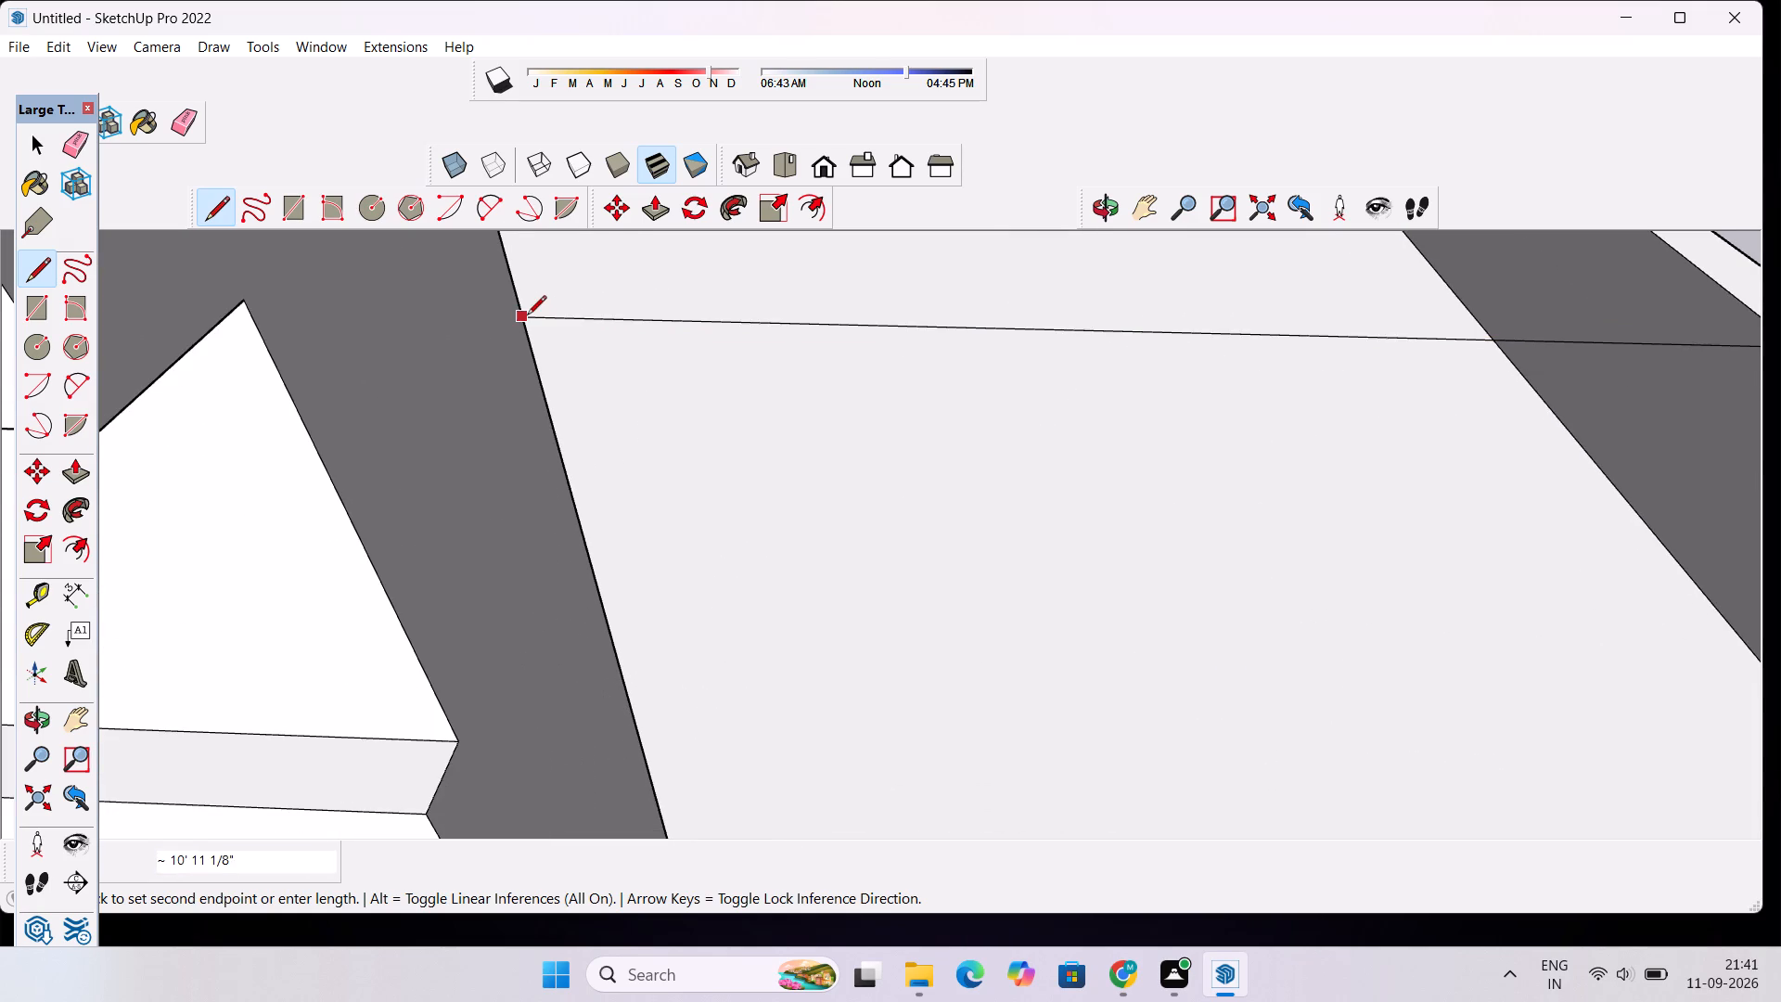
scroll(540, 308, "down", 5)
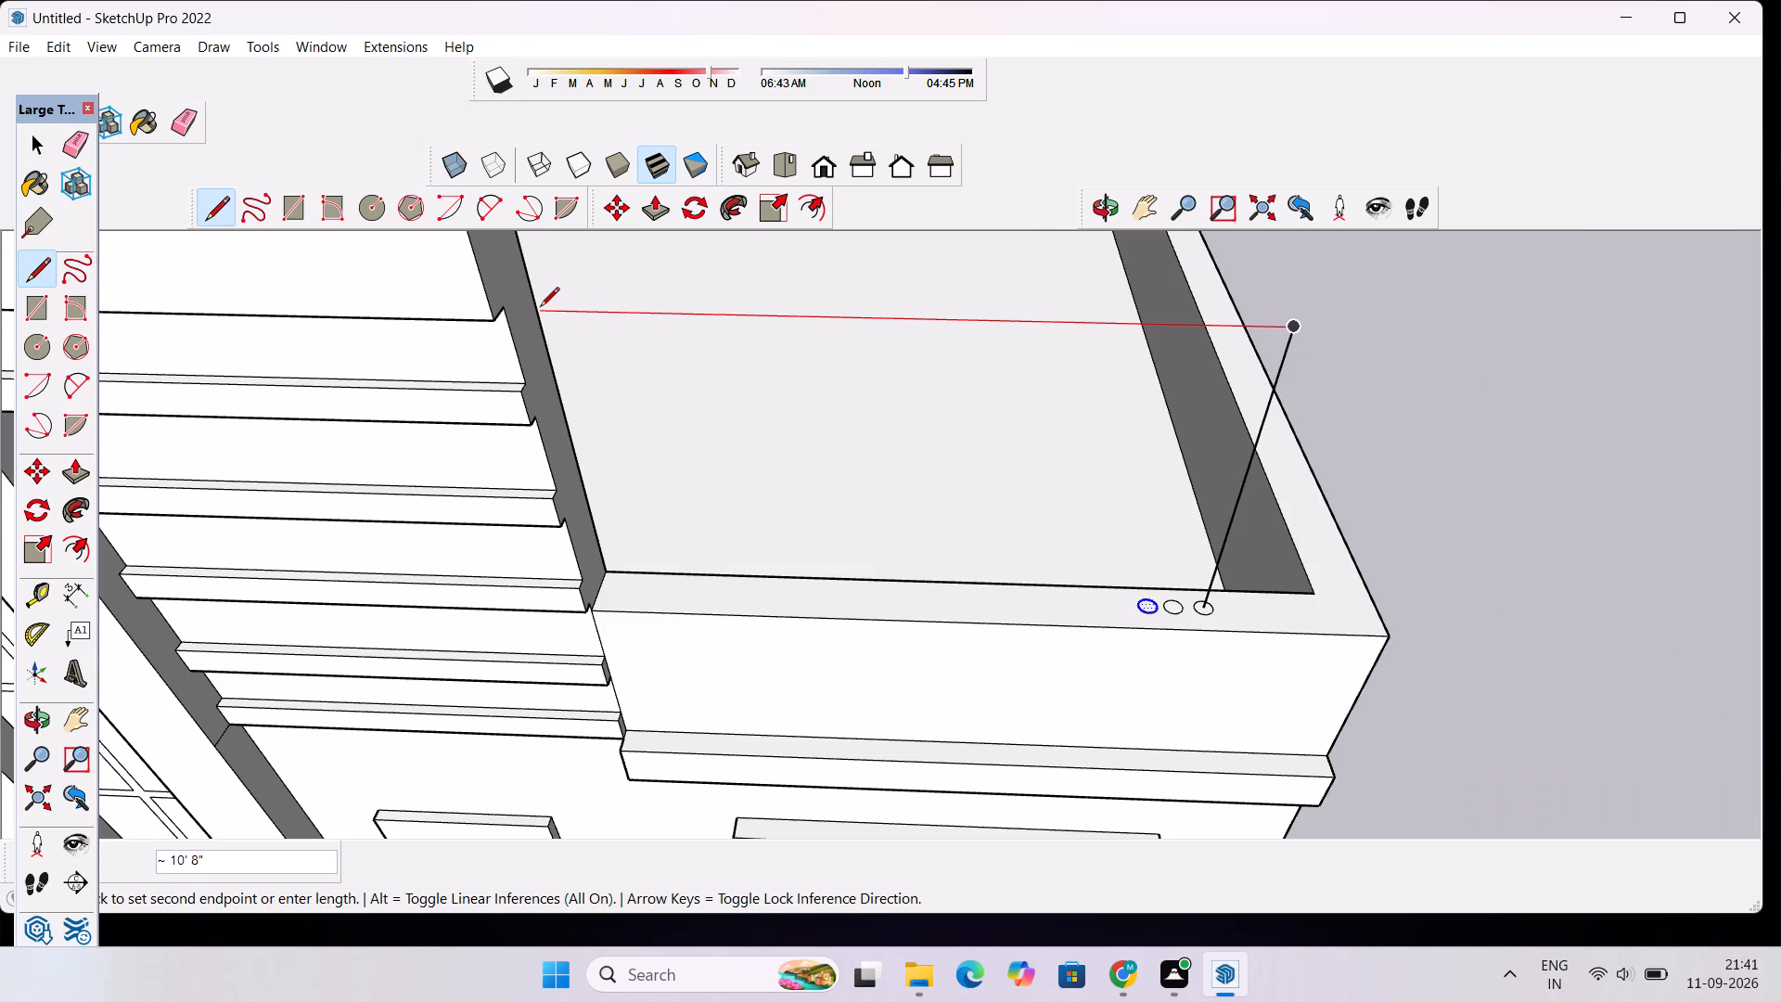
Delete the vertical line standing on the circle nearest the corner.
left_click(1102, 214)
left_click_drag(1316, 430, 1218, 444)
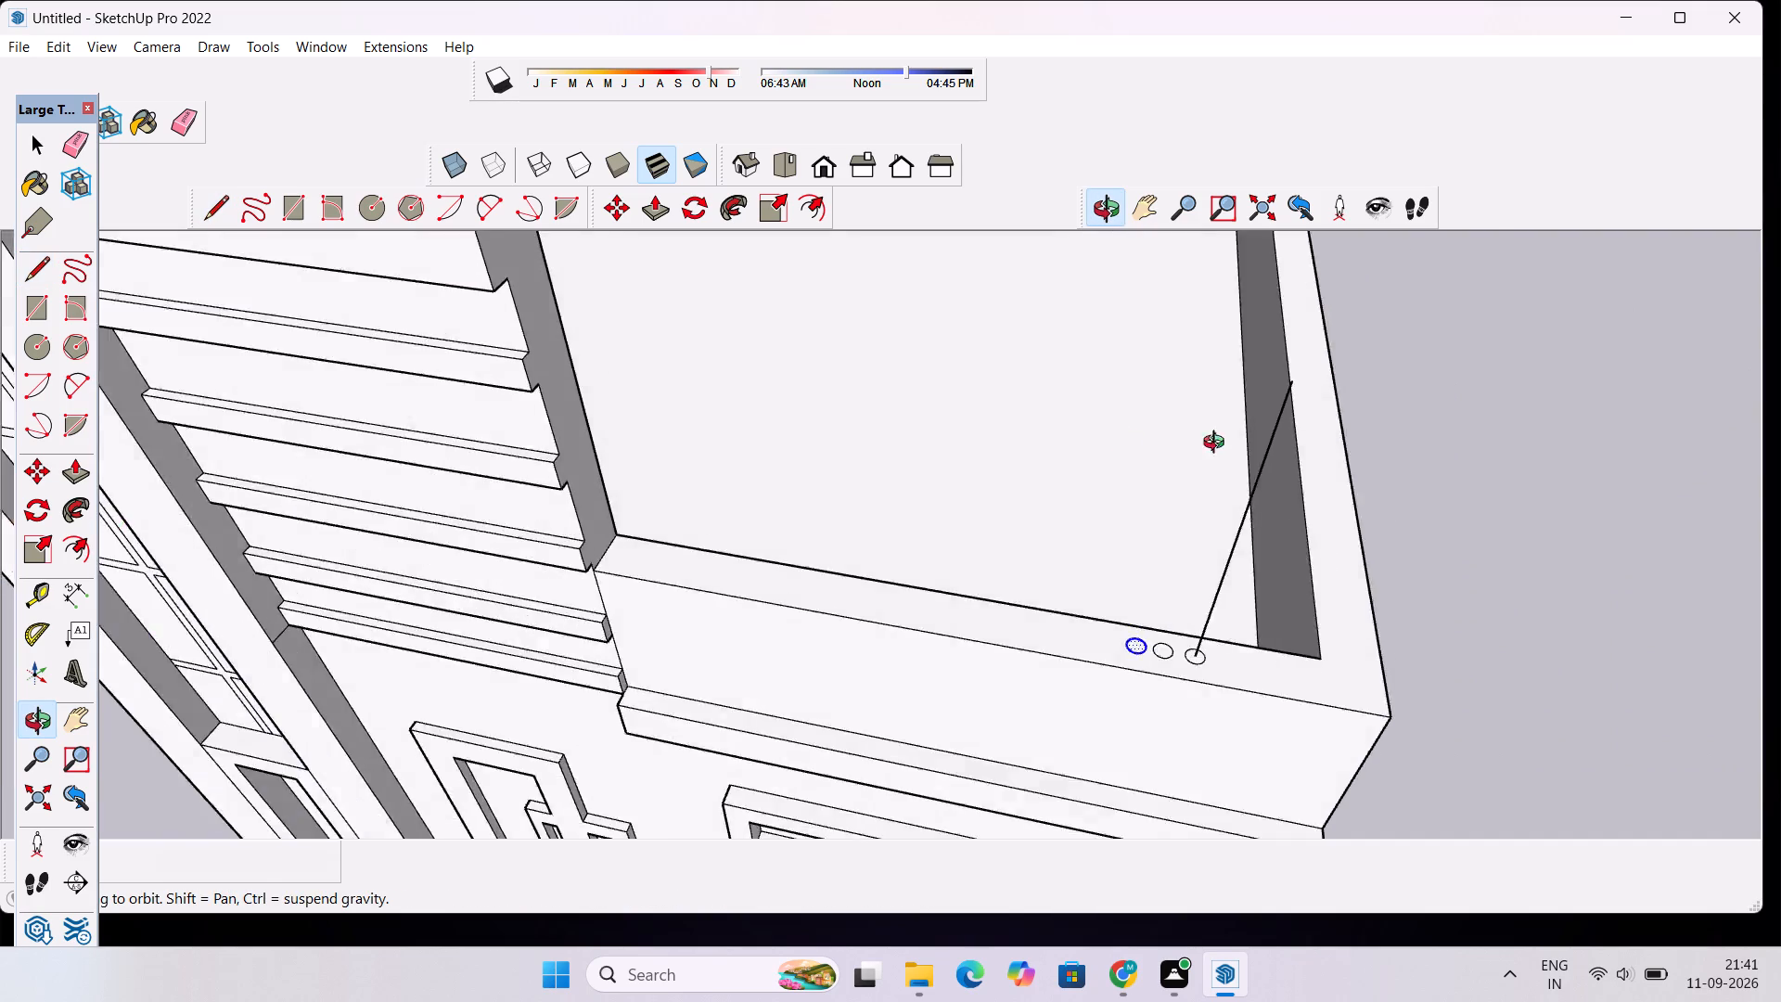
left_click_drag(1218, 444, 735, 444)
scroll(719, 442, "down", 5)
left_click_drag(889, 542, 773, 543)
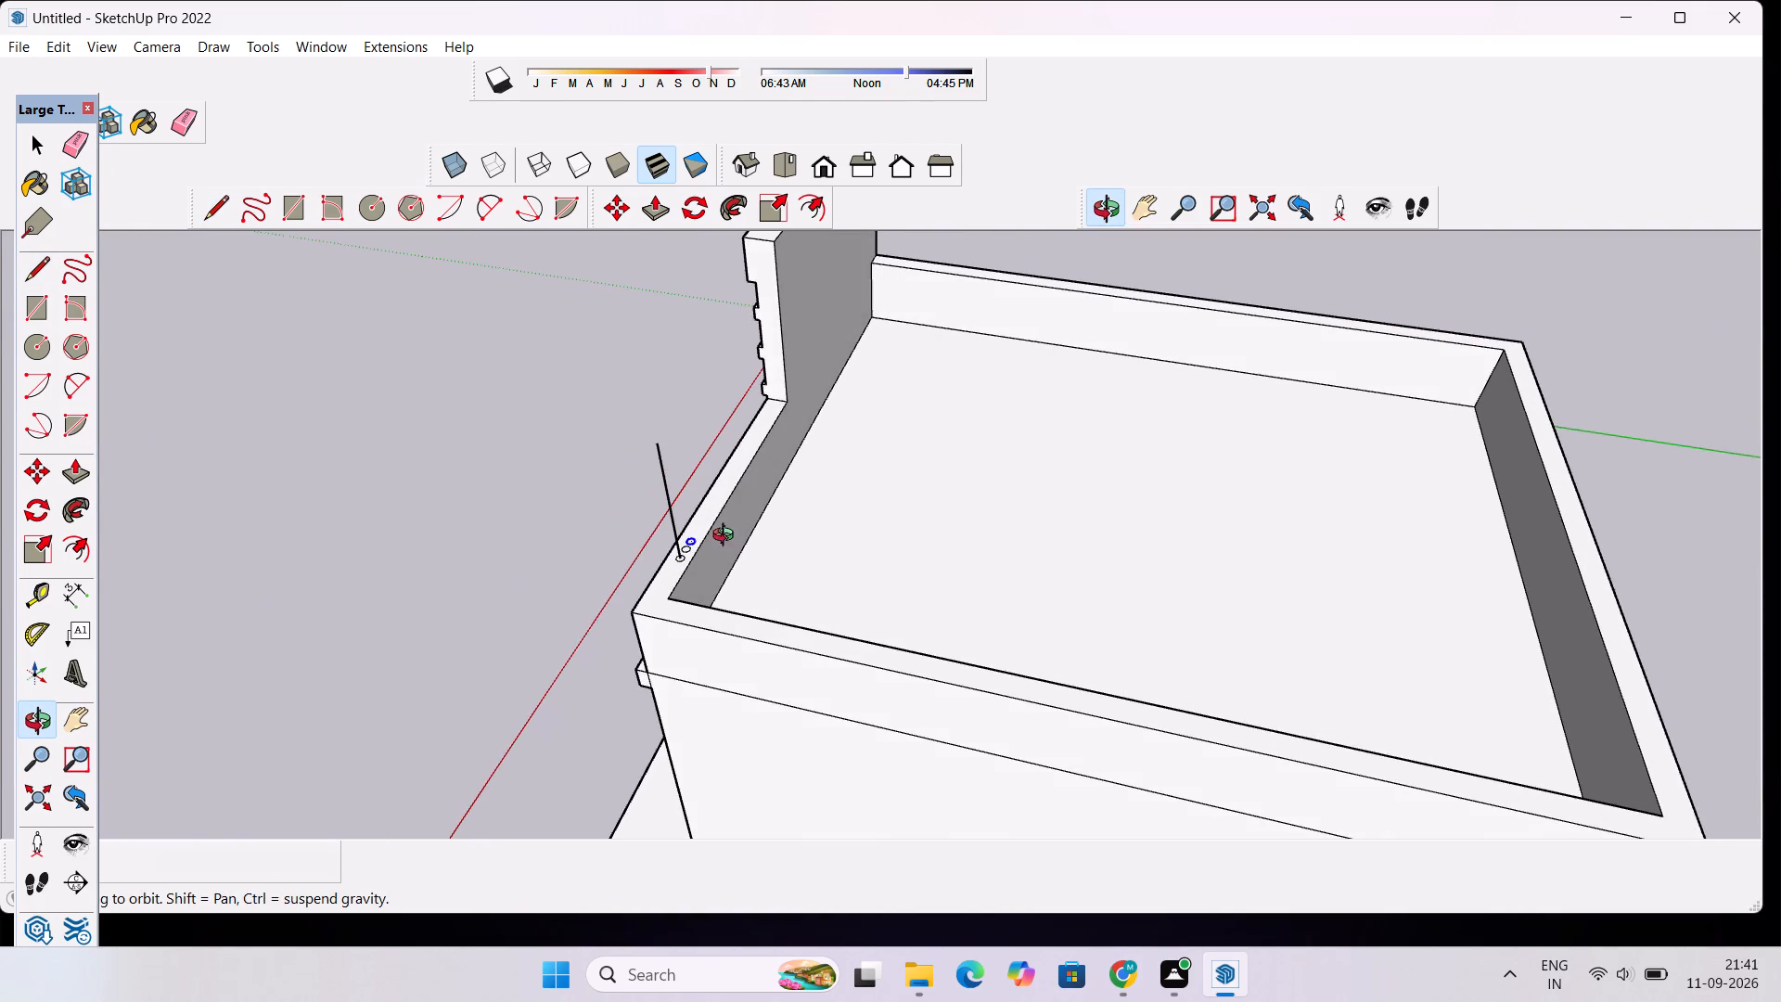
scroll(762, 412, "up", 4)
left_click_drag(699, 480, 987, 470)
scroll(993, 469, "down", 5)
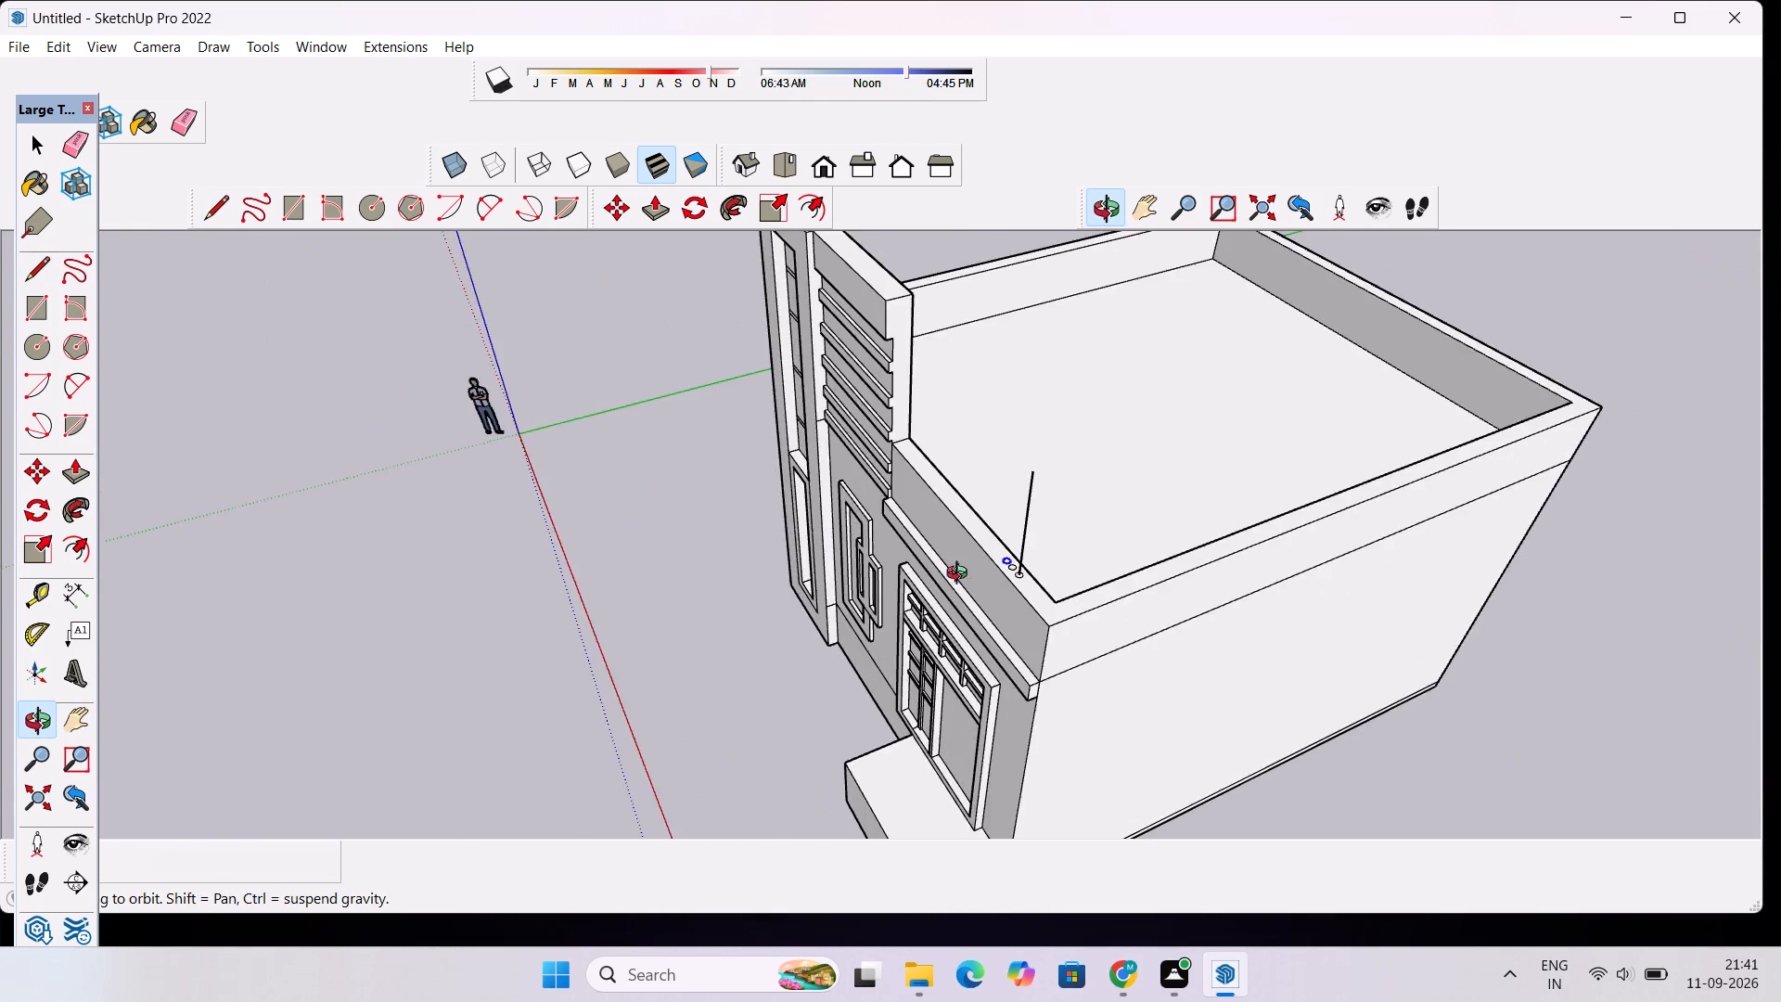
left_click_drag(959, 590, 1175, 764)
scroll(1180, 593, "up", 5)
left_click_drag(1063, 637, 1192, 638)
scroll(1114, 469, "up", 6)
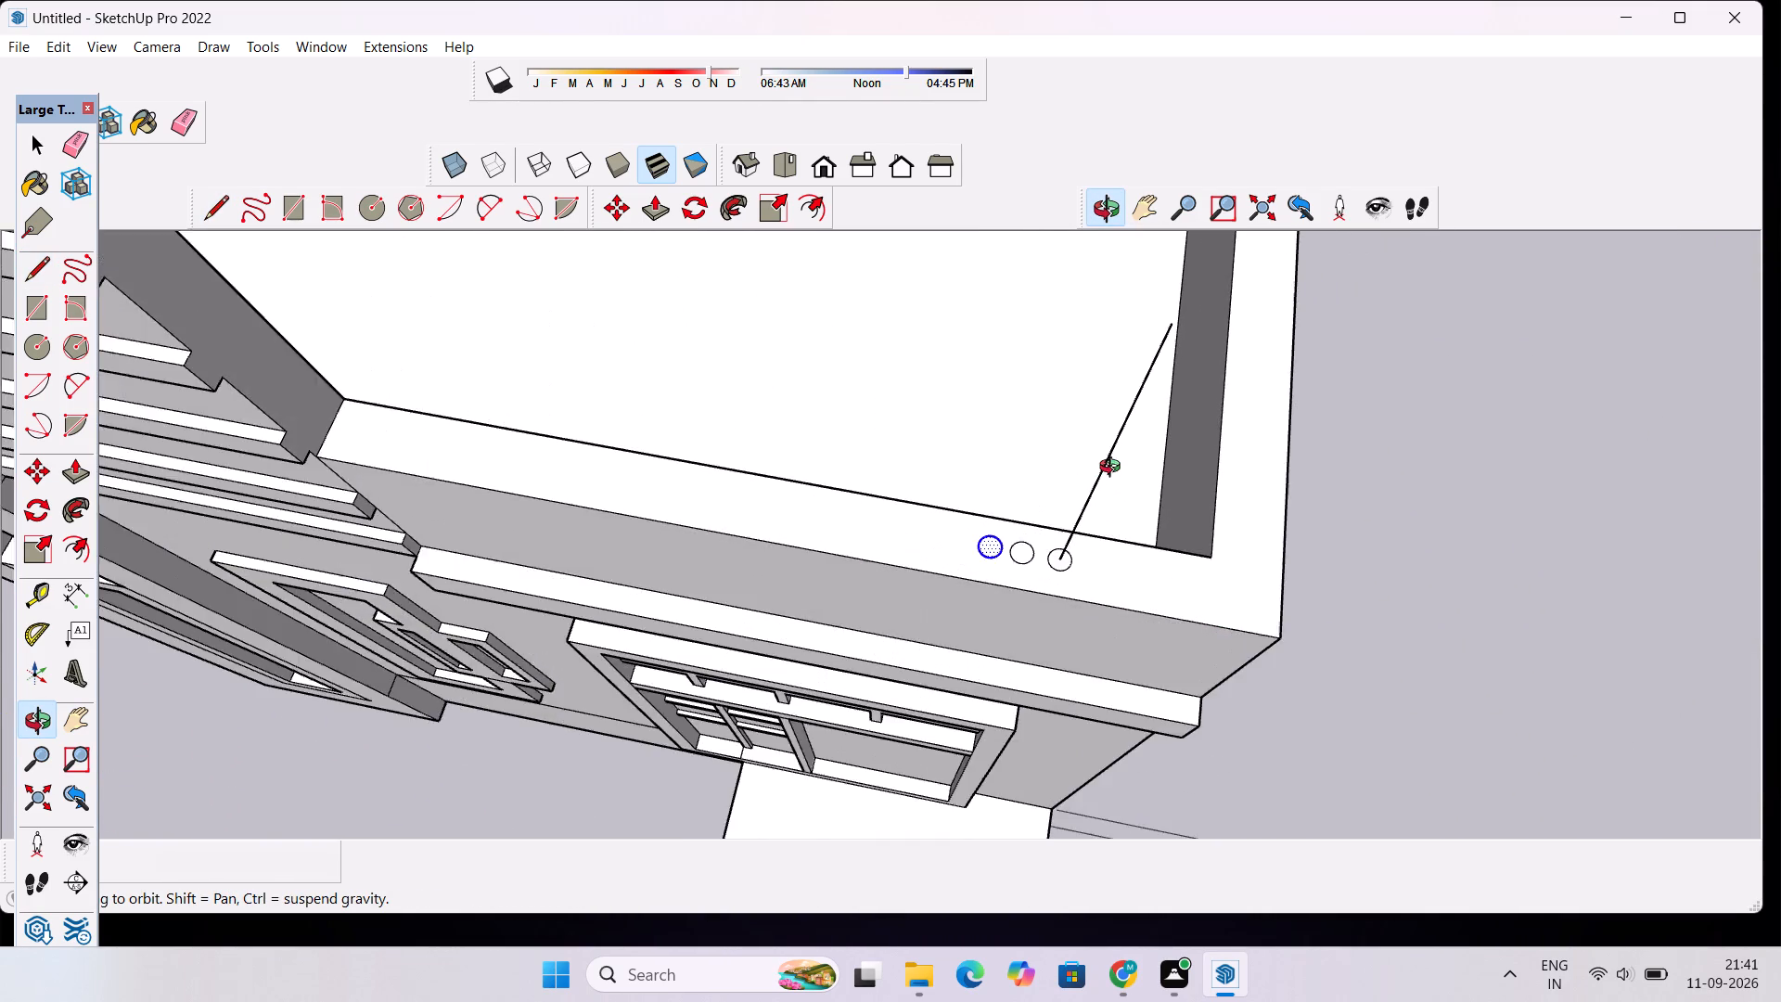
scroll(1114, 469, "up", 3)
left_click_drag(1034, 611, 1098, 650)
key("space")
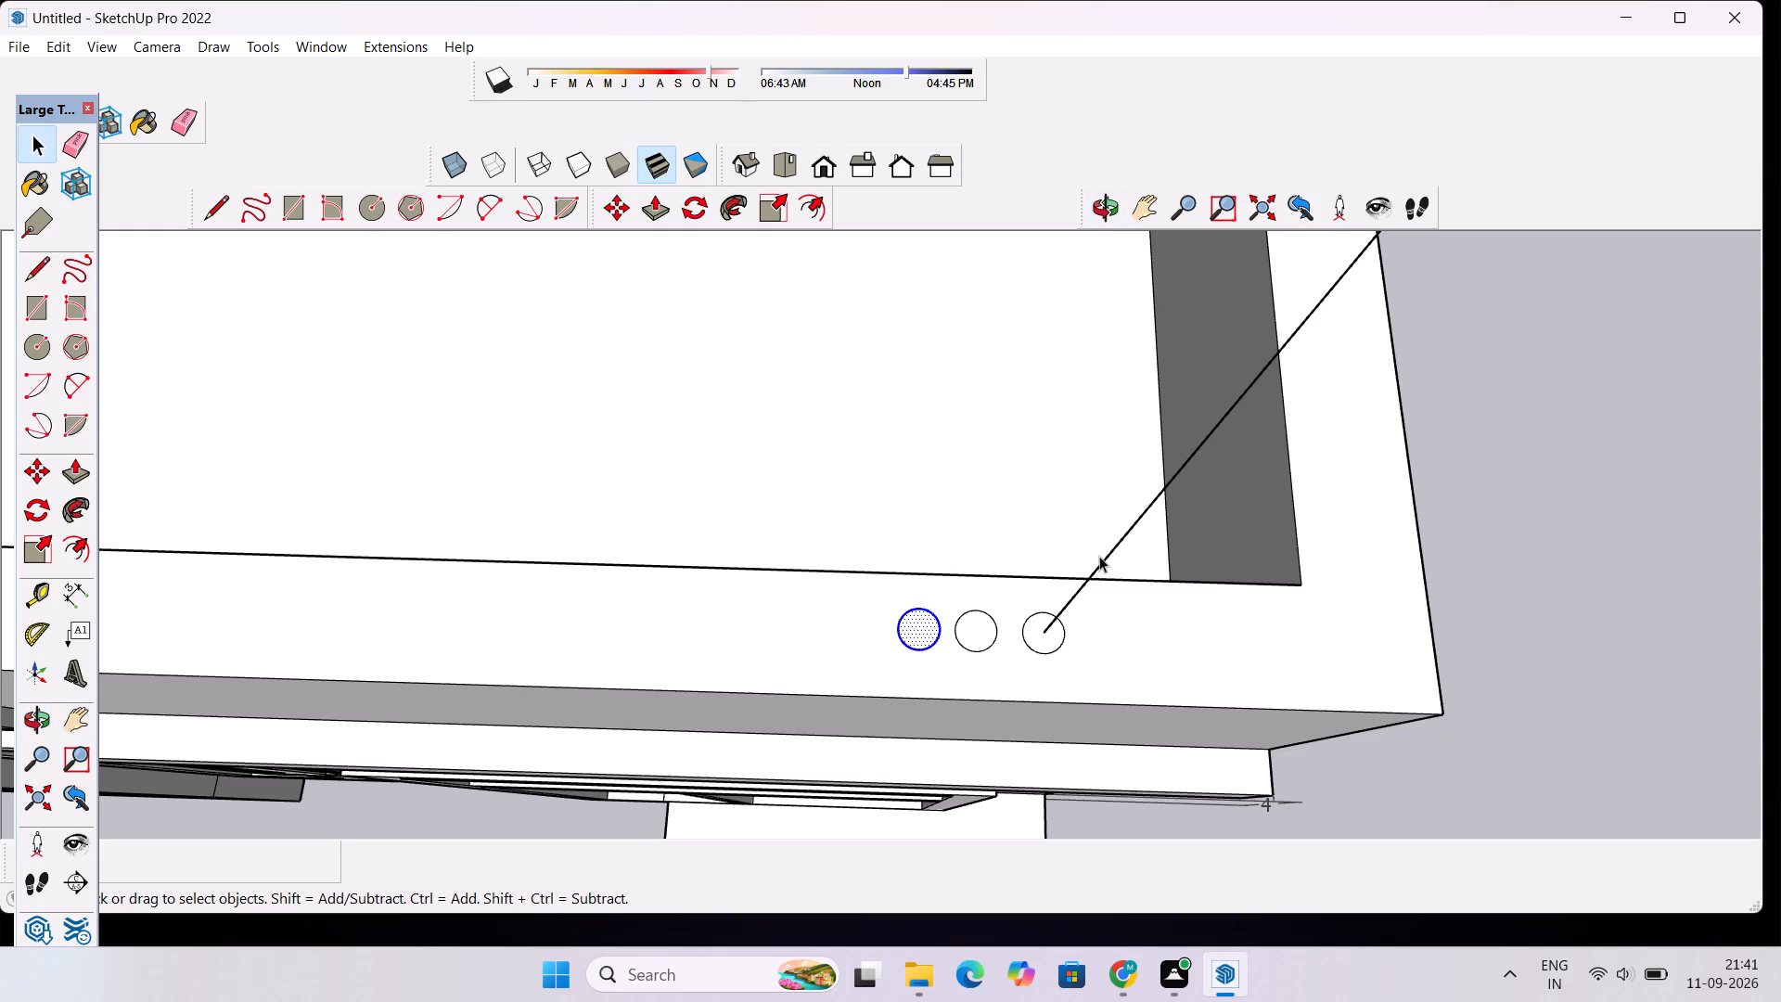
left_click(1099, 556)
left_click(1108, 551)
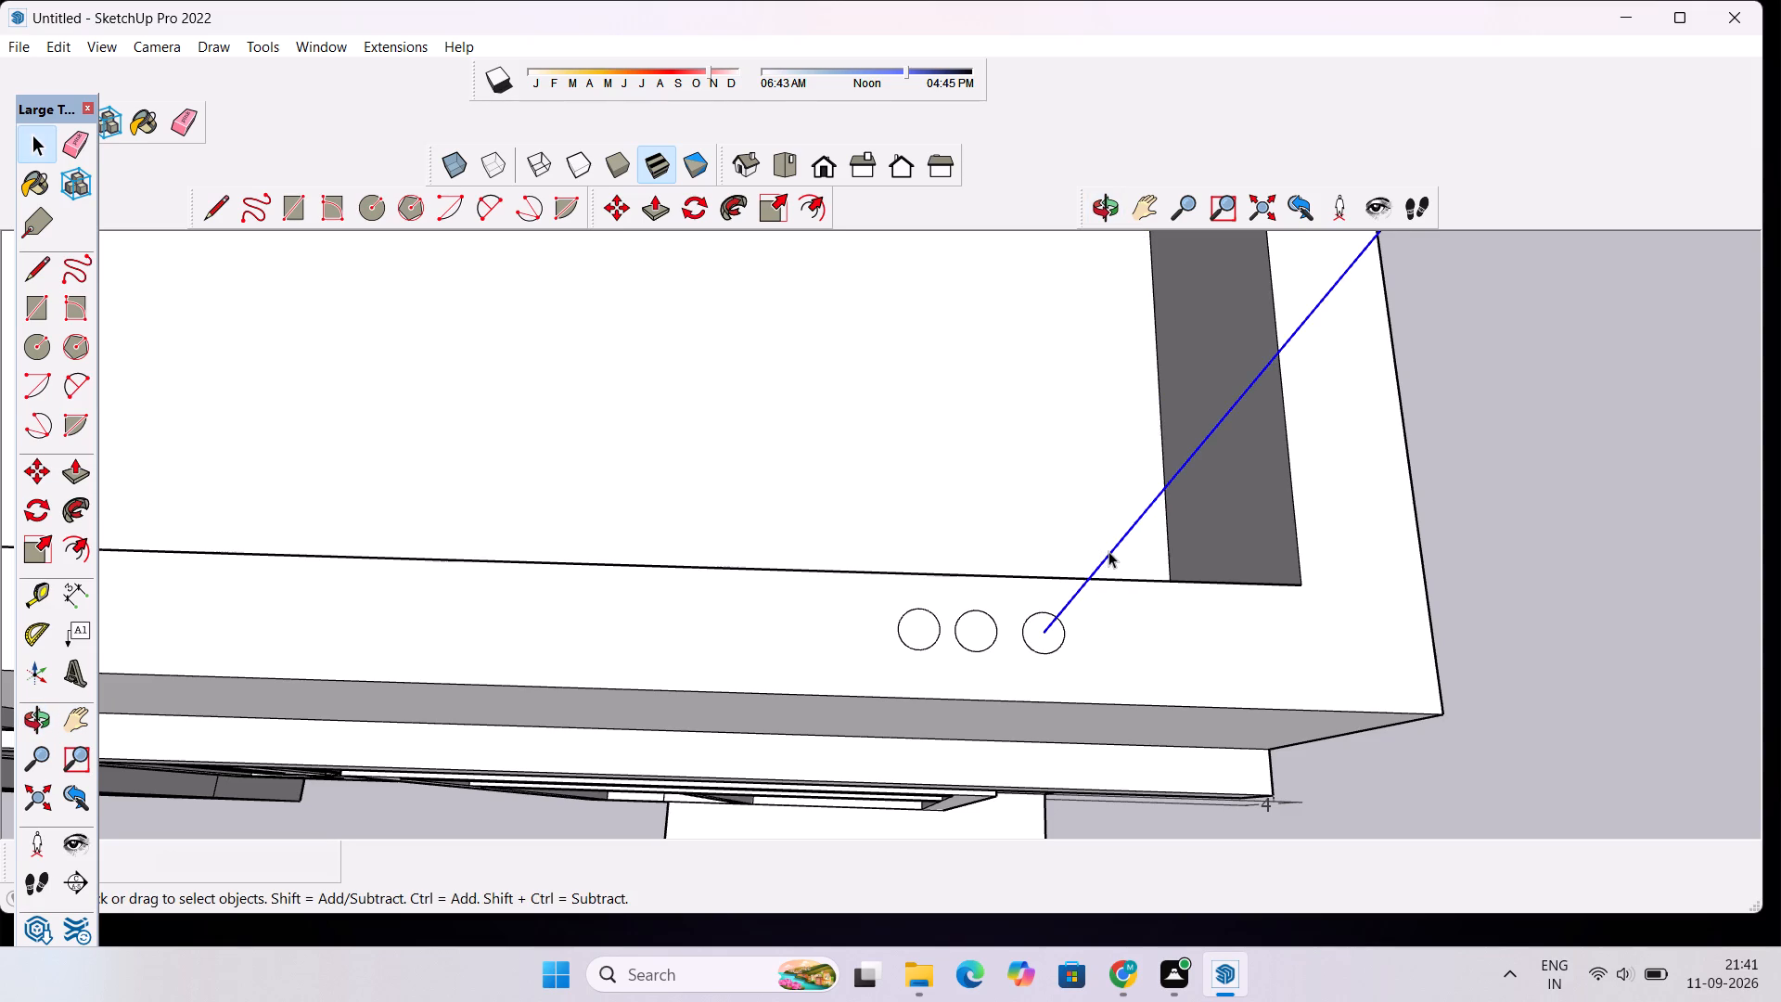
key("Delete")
Move the circle nearest the corner 2" toward the parapet's outer front edge.
double_click(1044, 631)
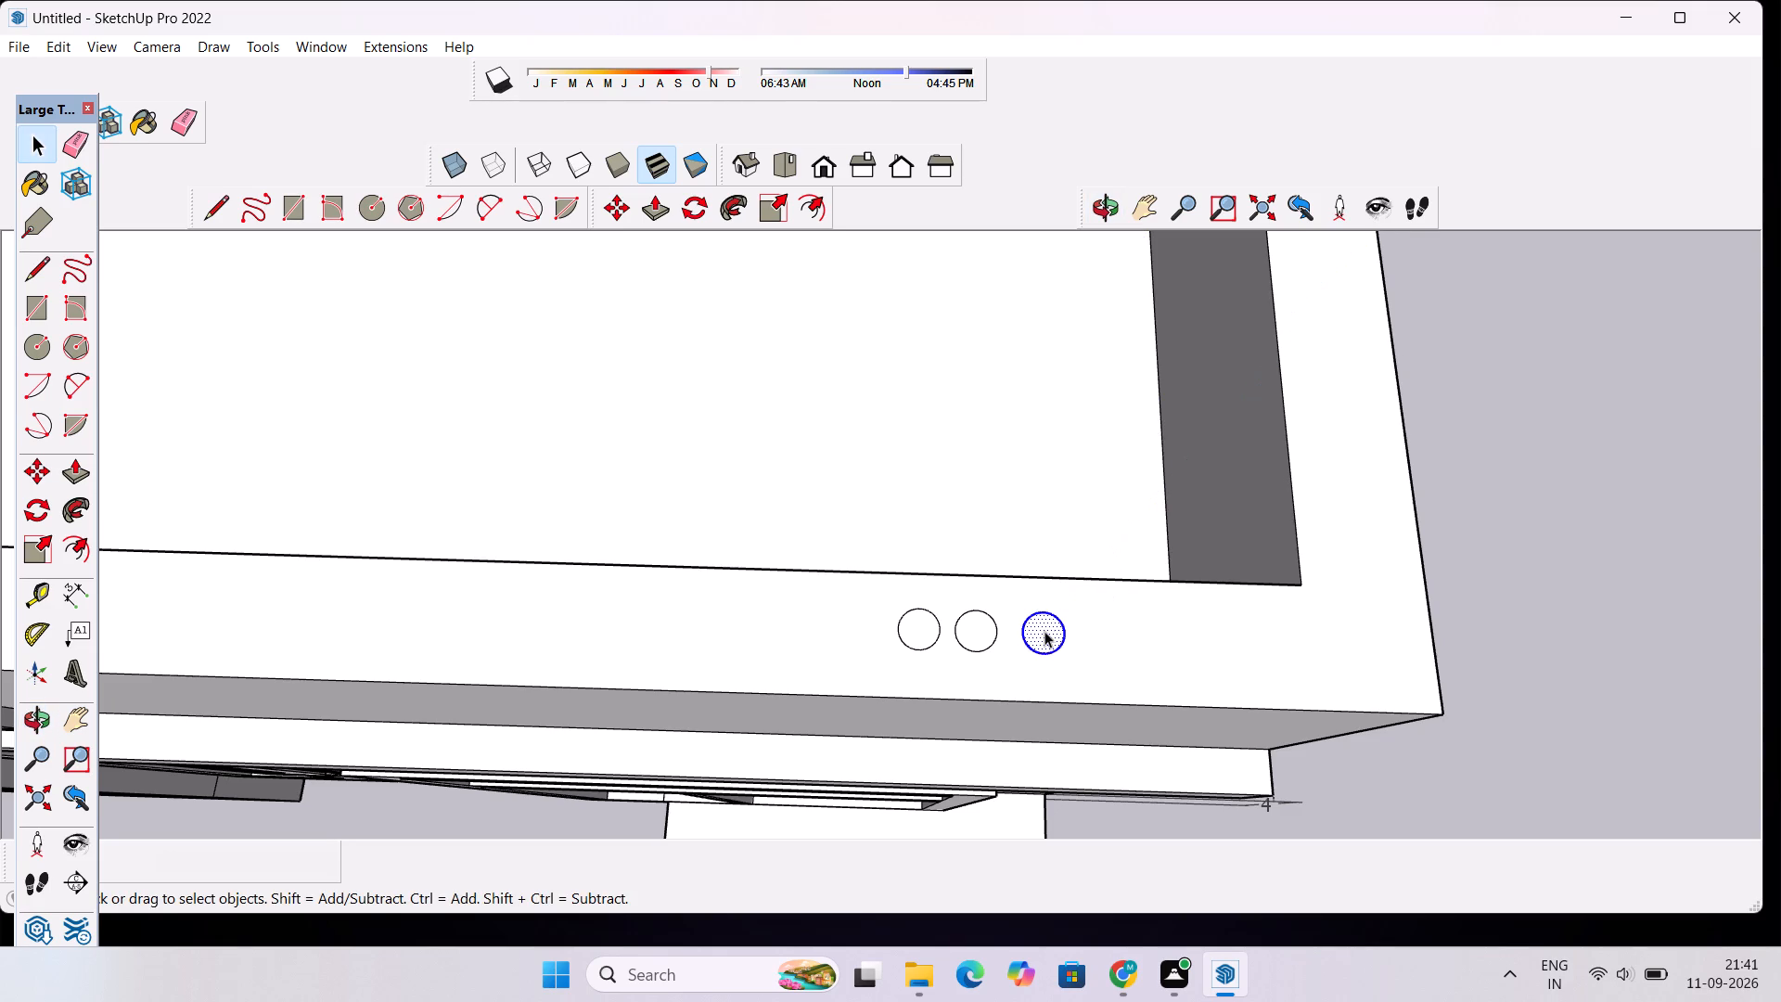
key("m")
left_click(1044, 631)
left_click(1043, 661)
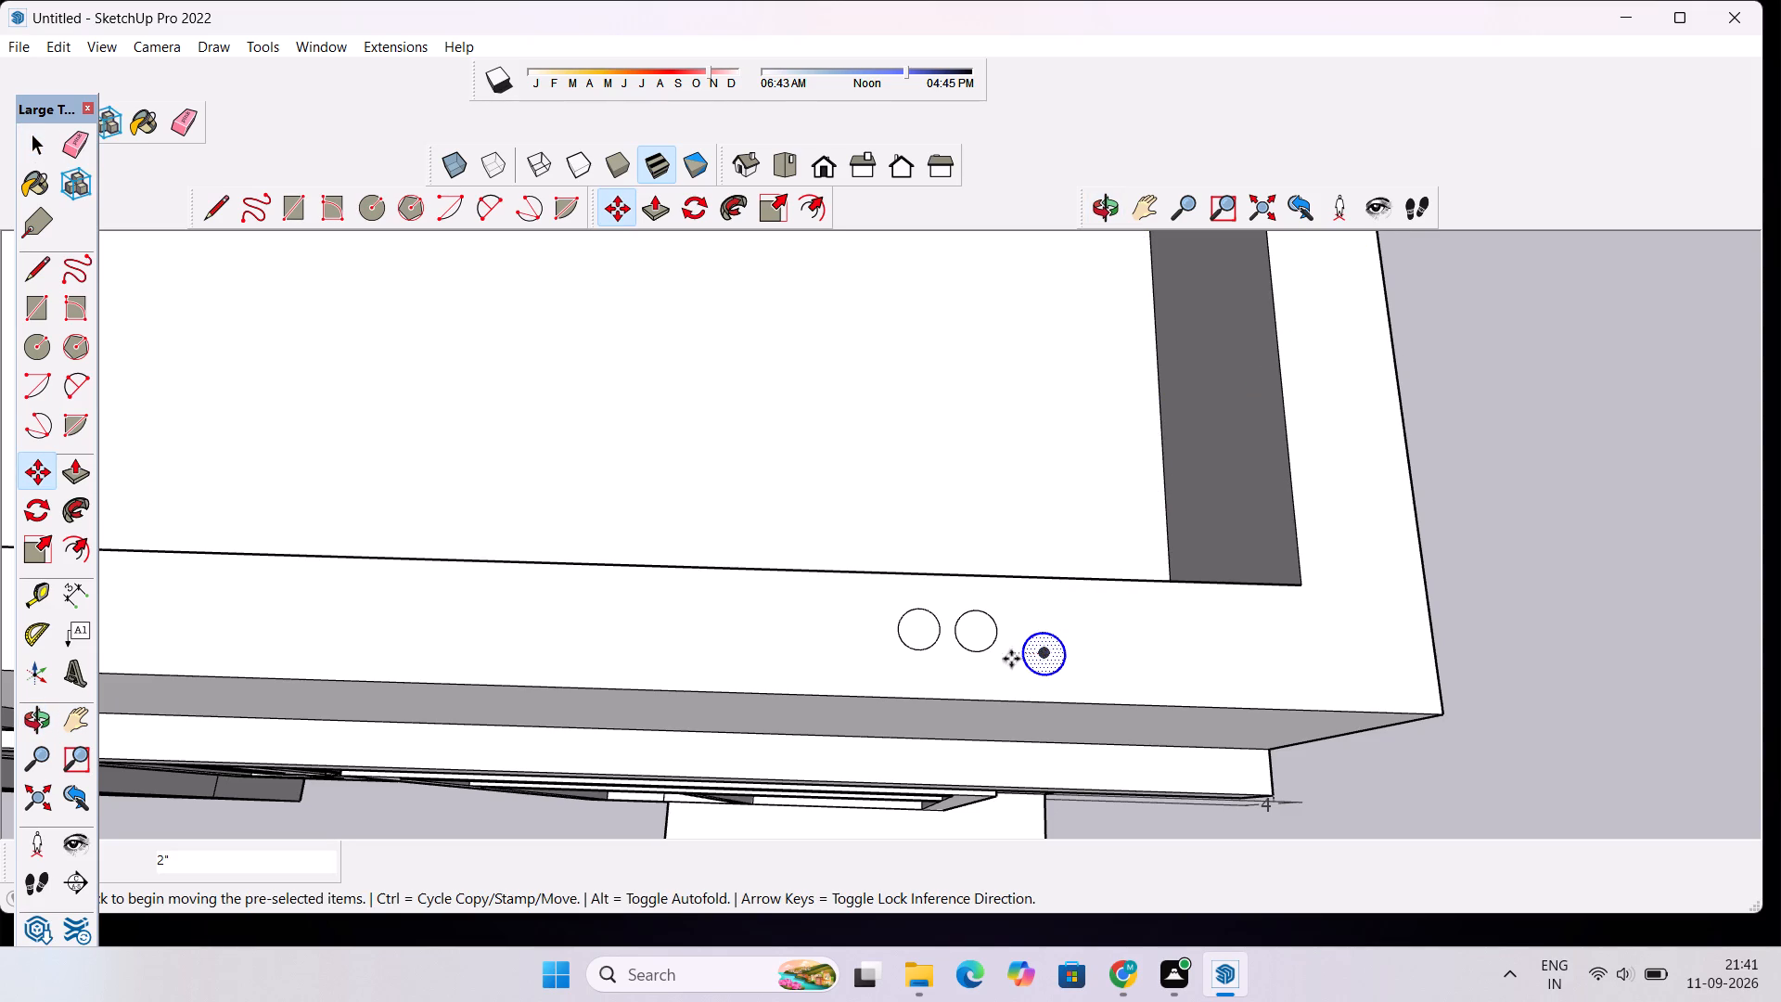
key("space")
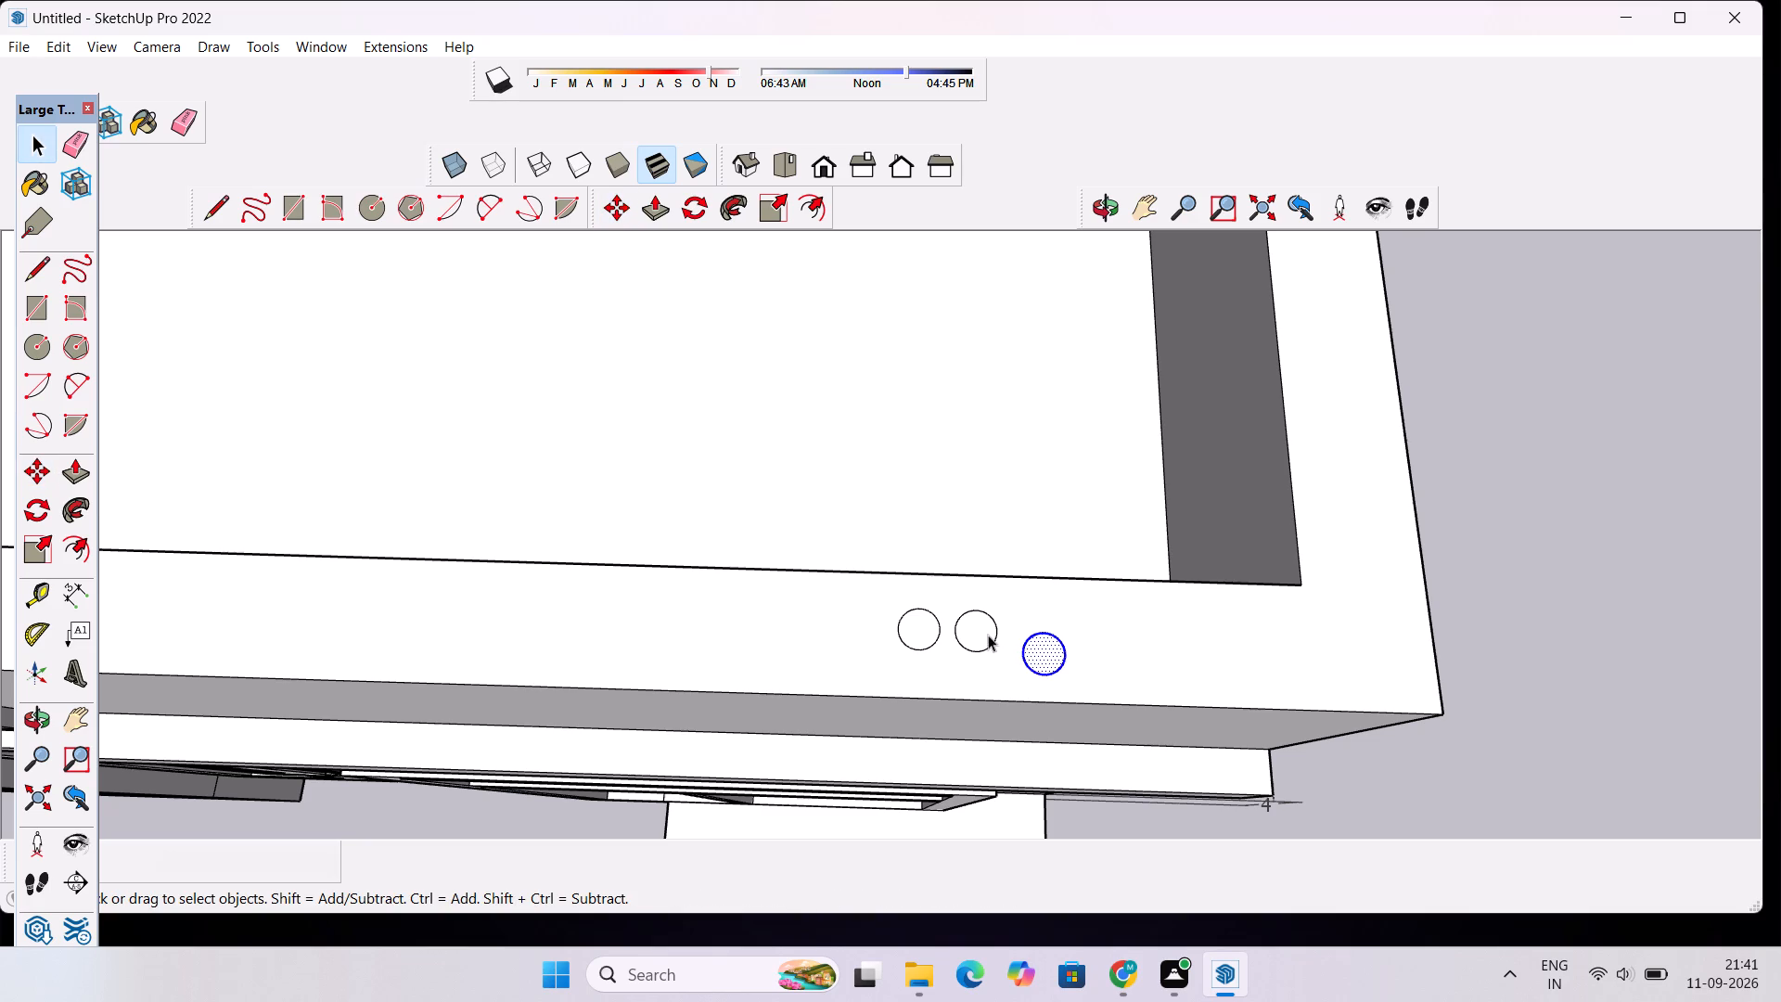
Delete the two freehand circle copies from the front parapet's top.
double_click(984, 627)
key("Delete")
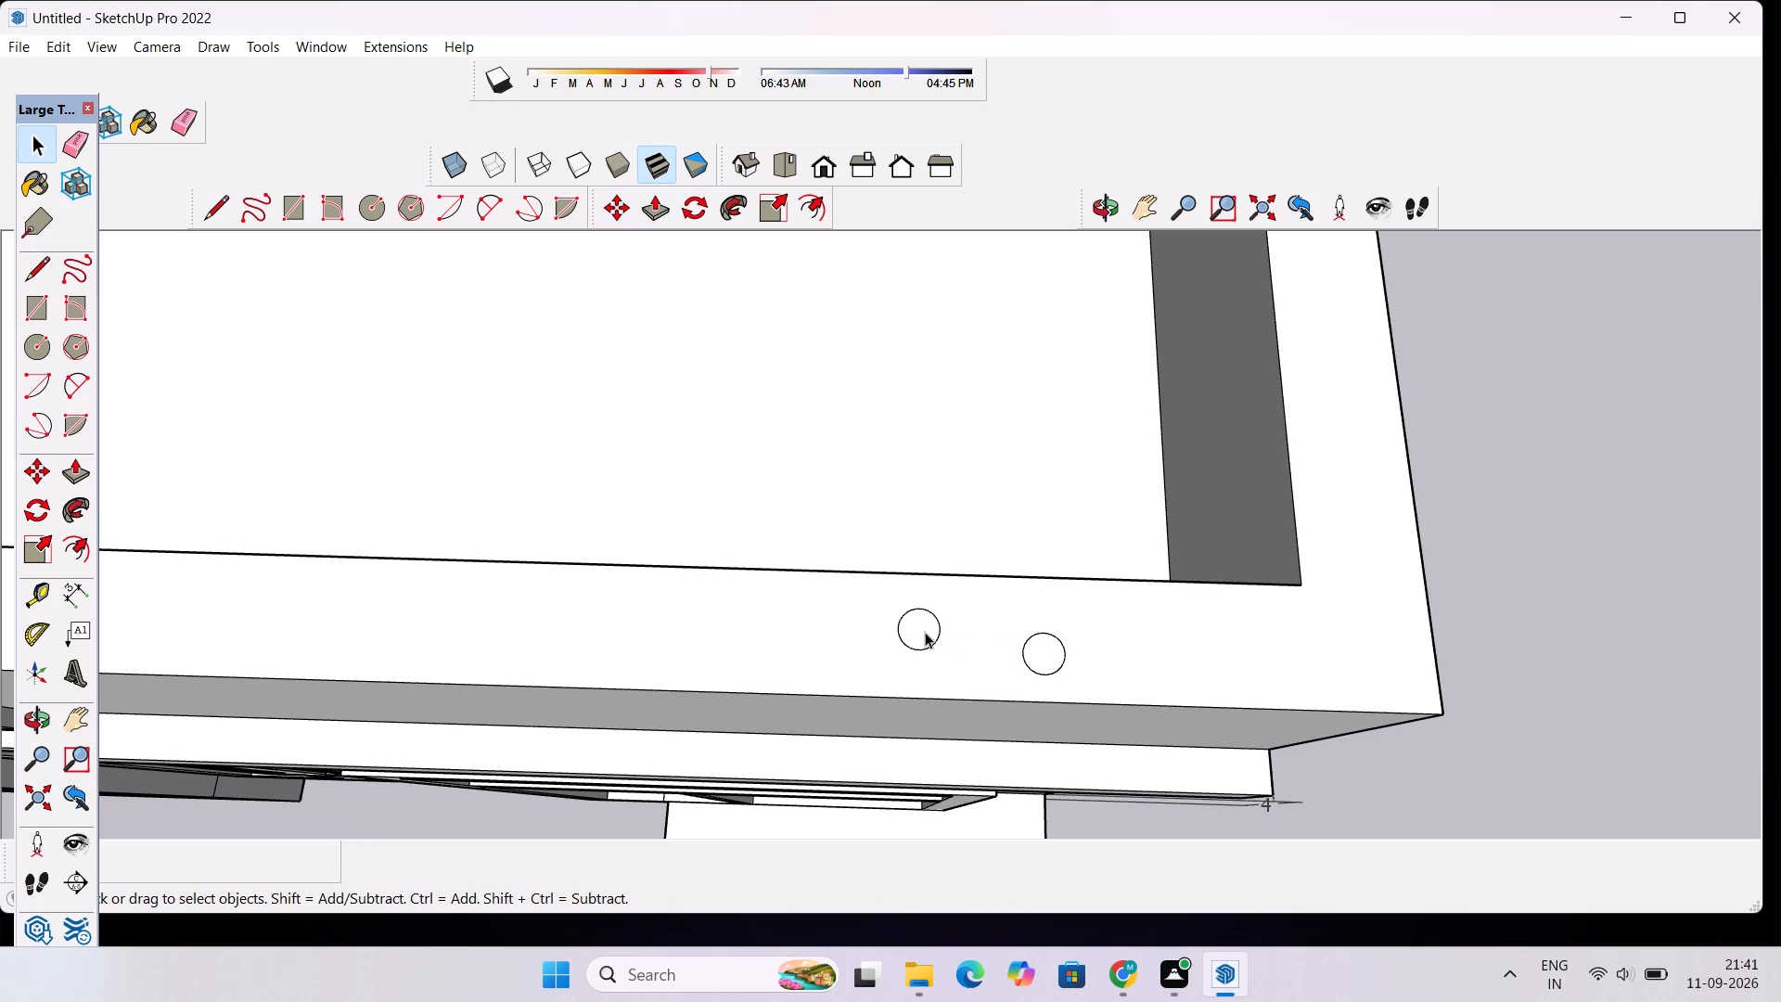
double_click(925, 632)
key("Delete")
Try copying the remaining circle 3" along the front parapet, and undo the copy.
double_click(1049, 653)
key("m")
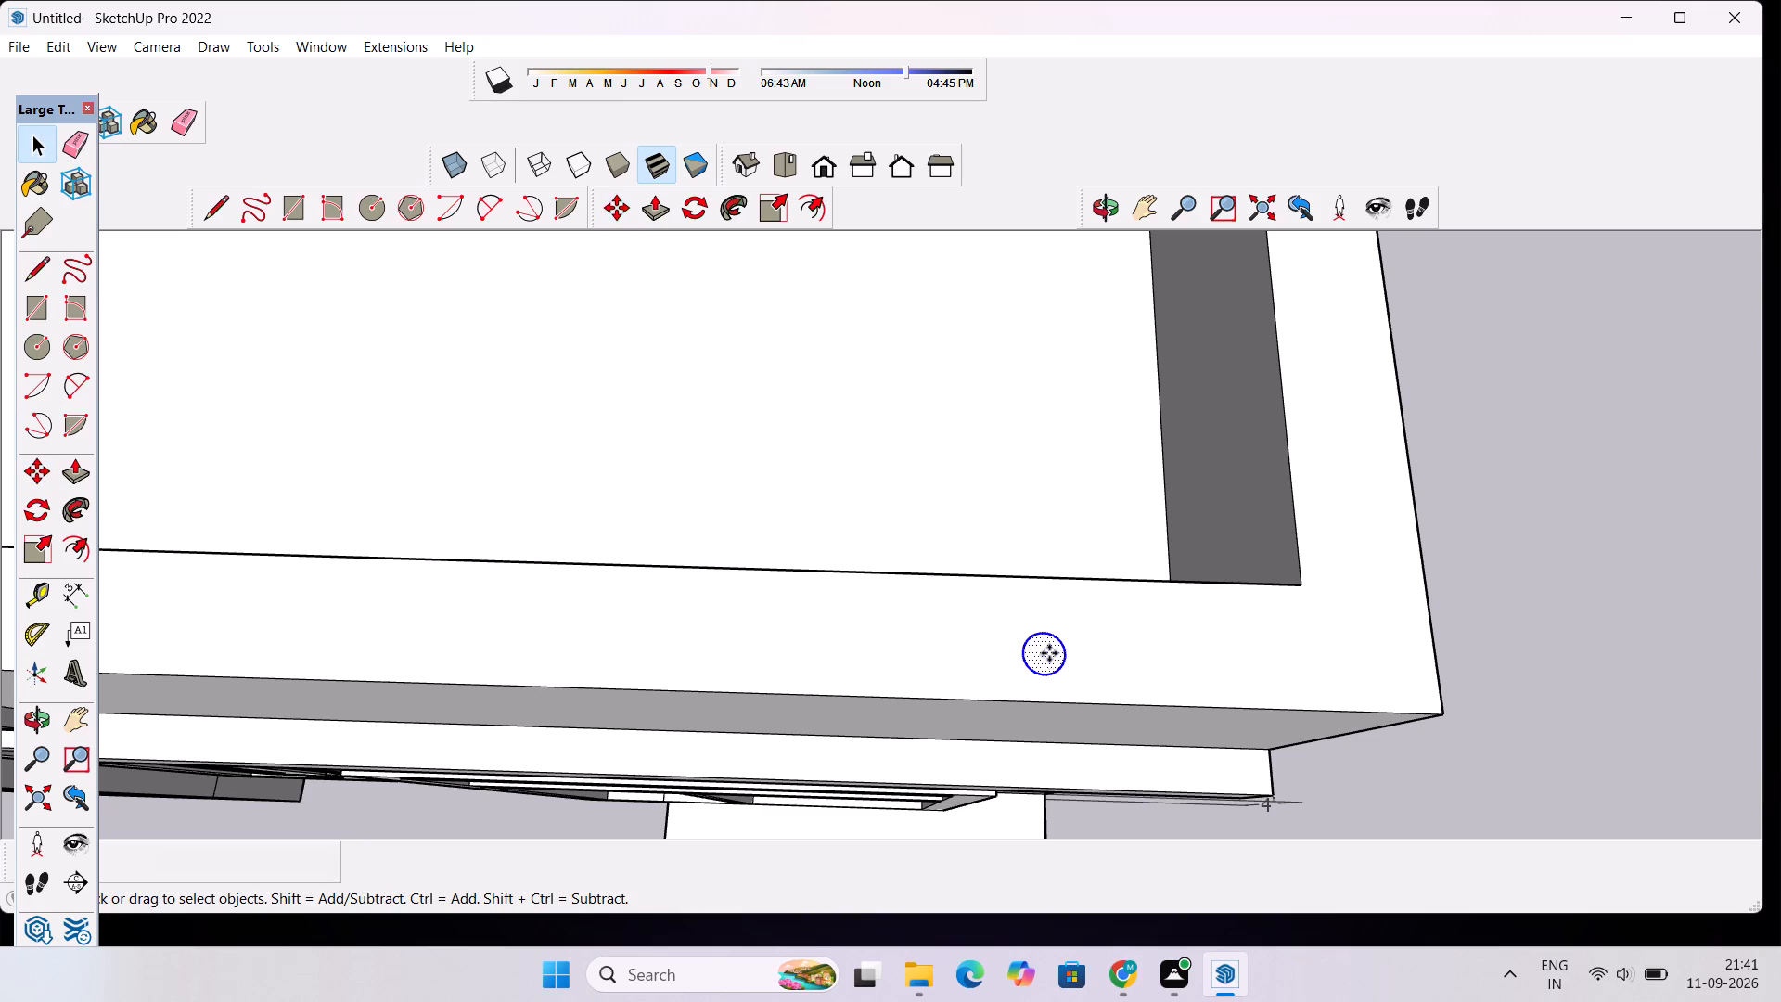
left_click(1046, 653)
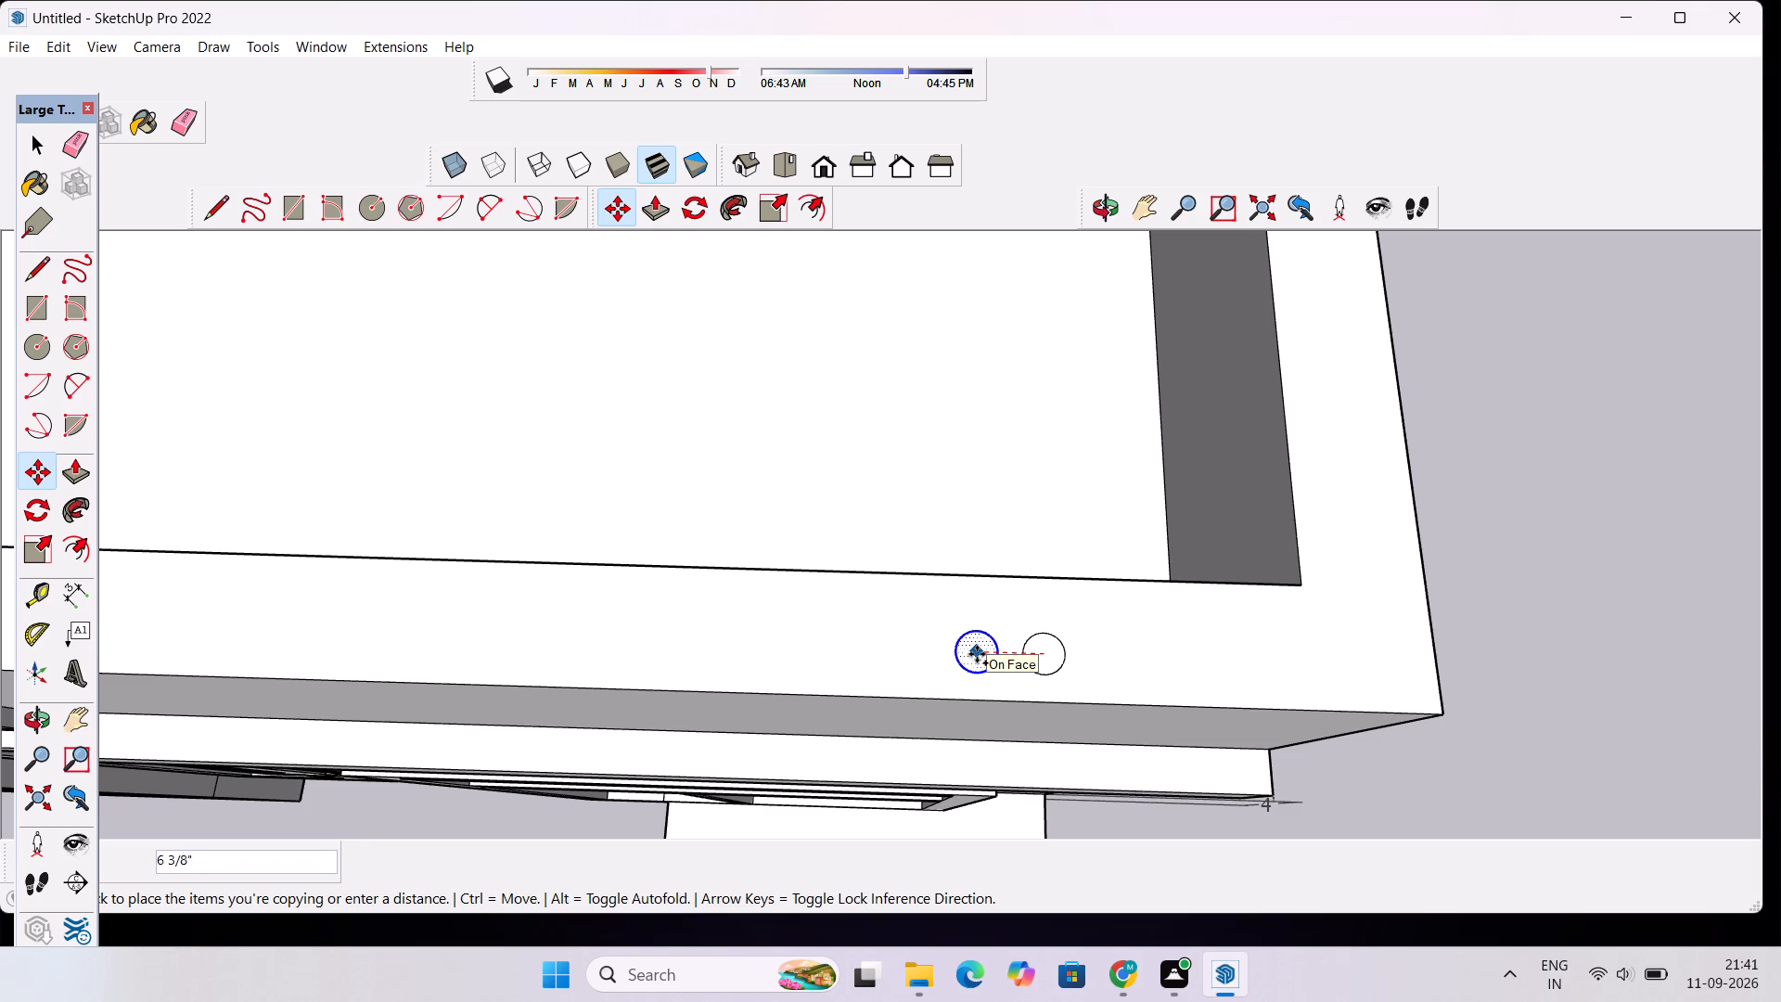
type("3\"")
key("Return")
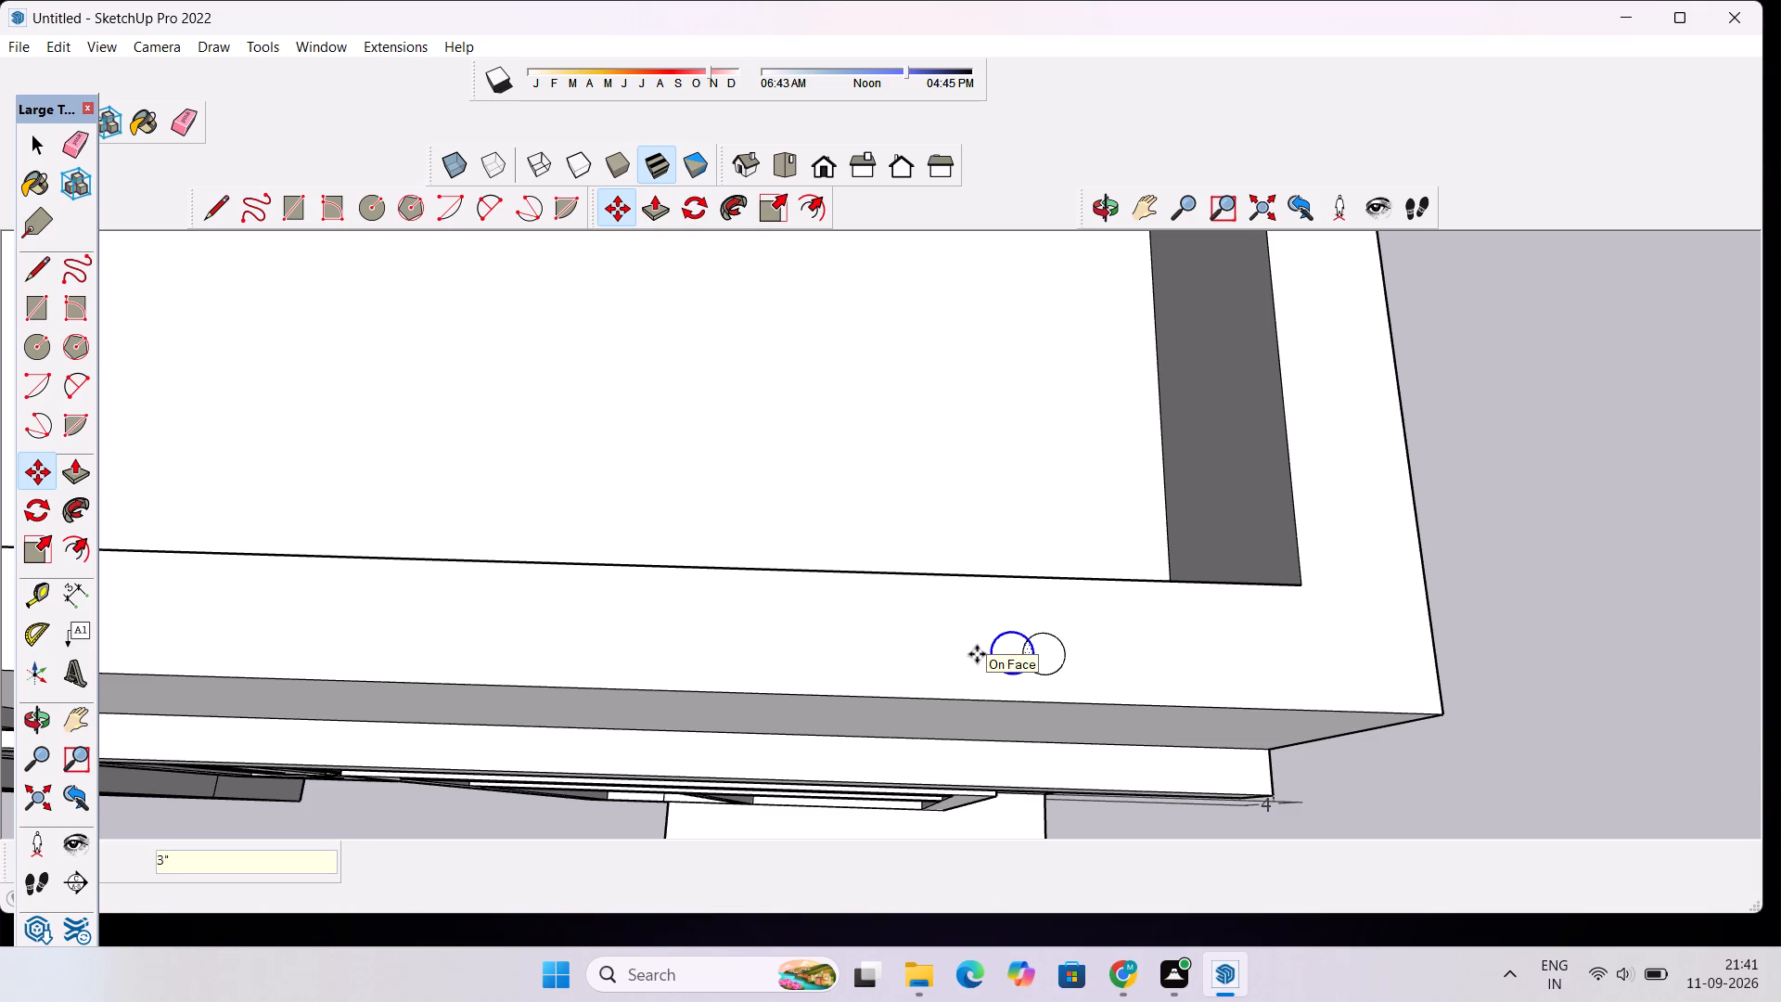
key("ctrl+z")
Copy the circle along the front parapet away from the corner, making two copies spaced 6" apart.
left_click(1046, 656)
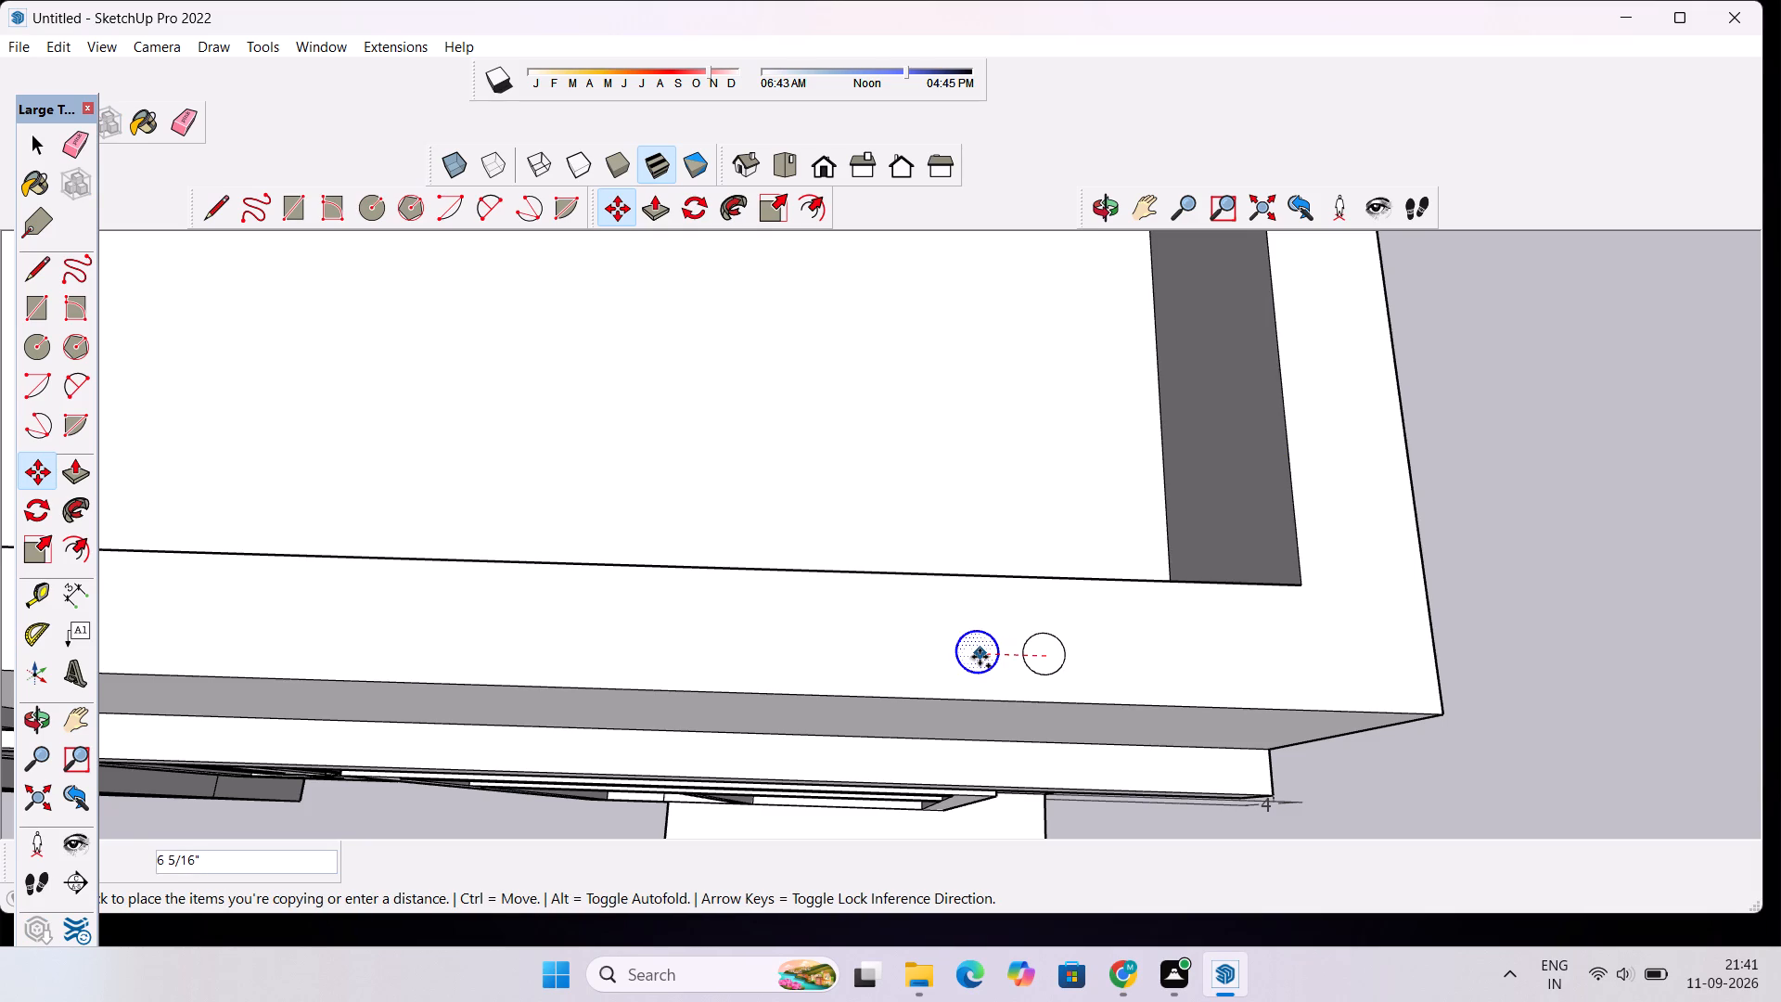
type("6\"")
key("Return")
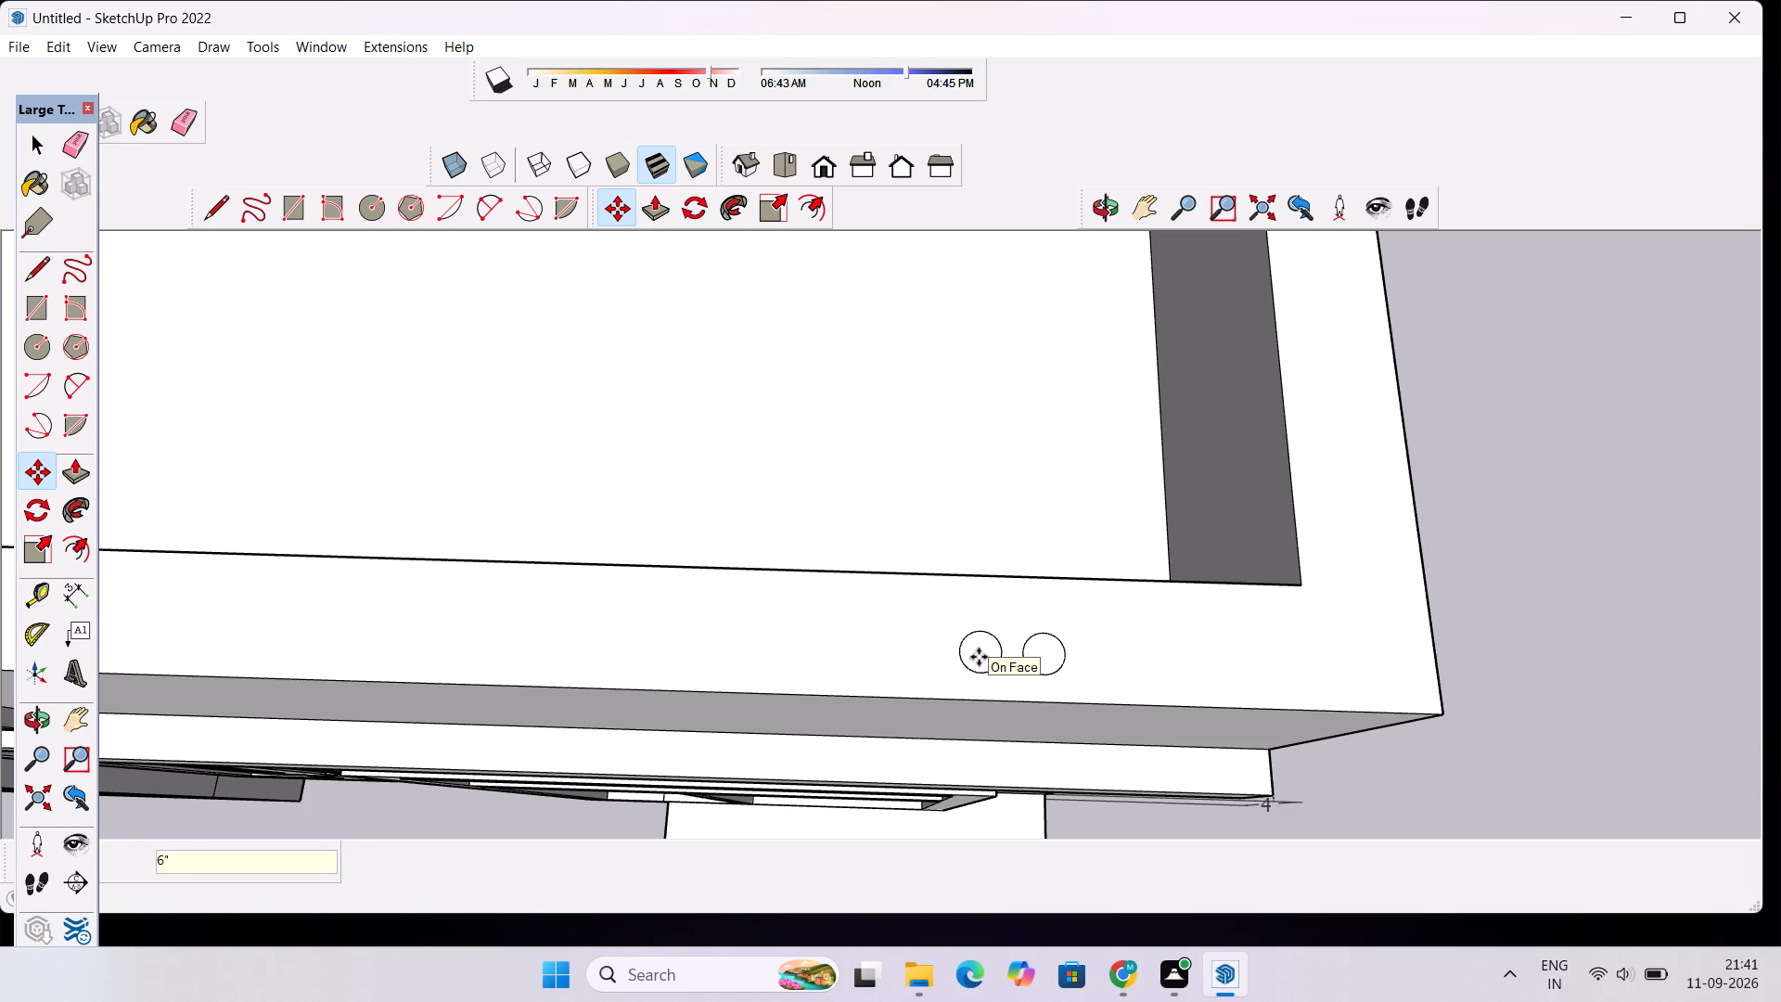
left_click(979, 649)
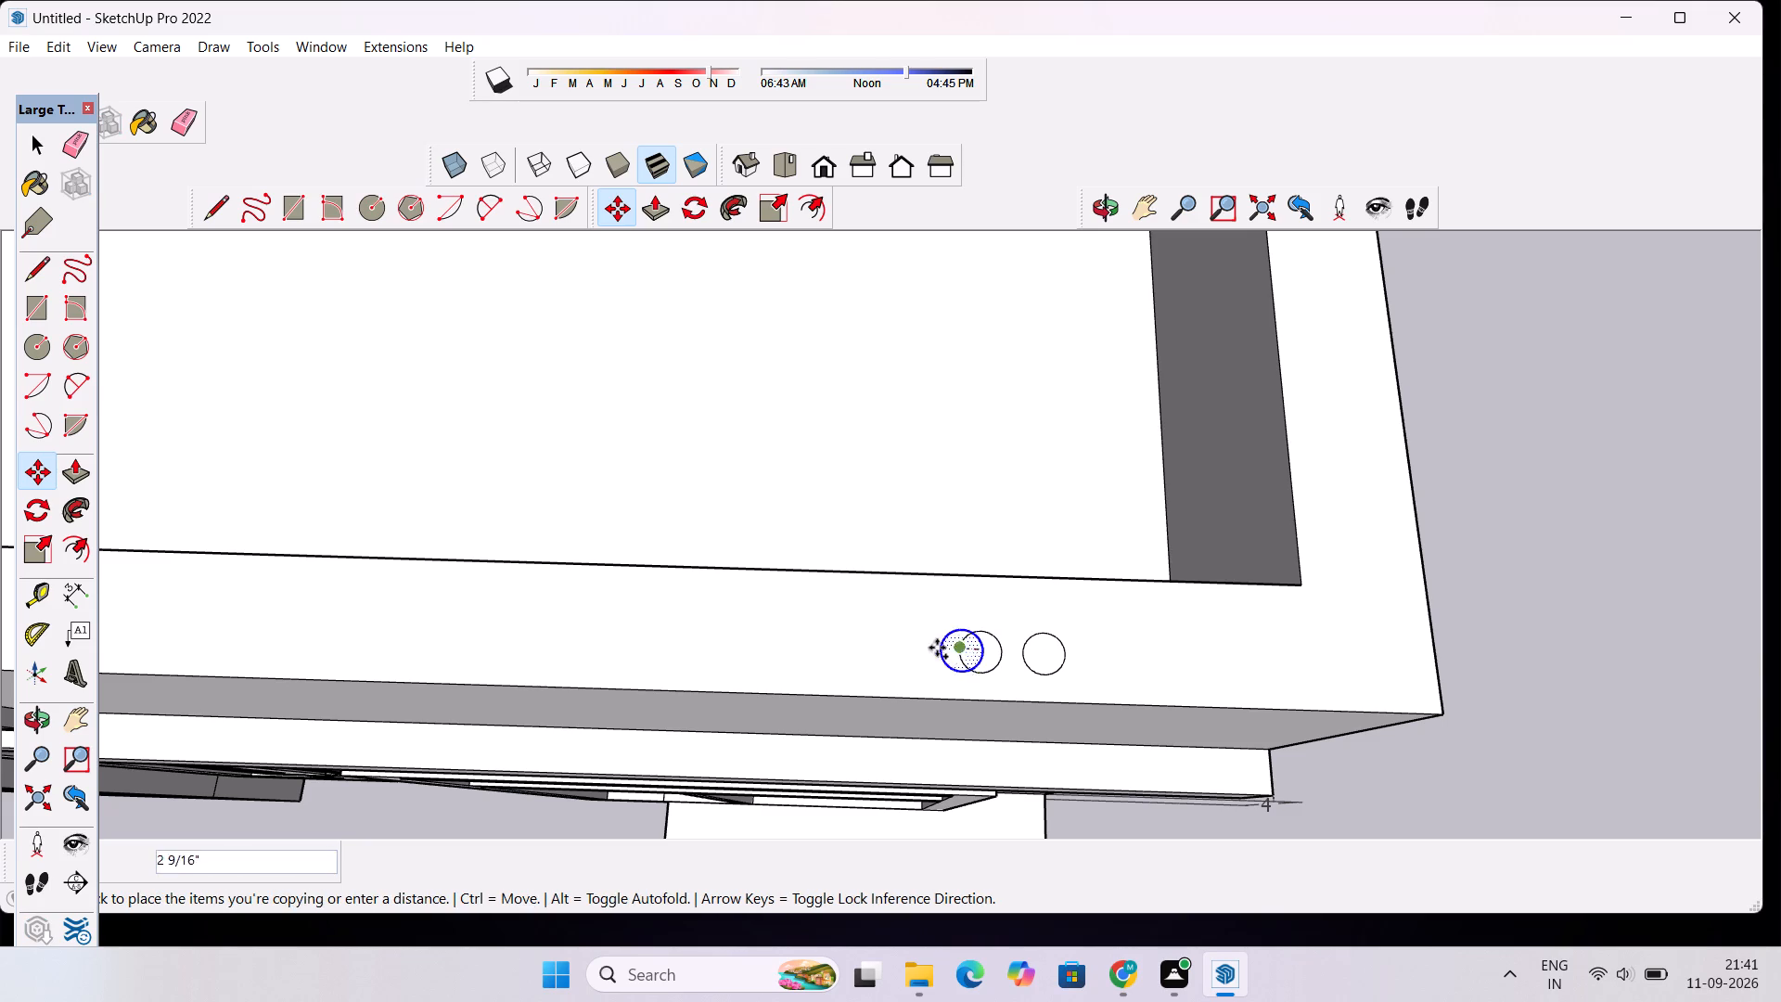
type("6\"")
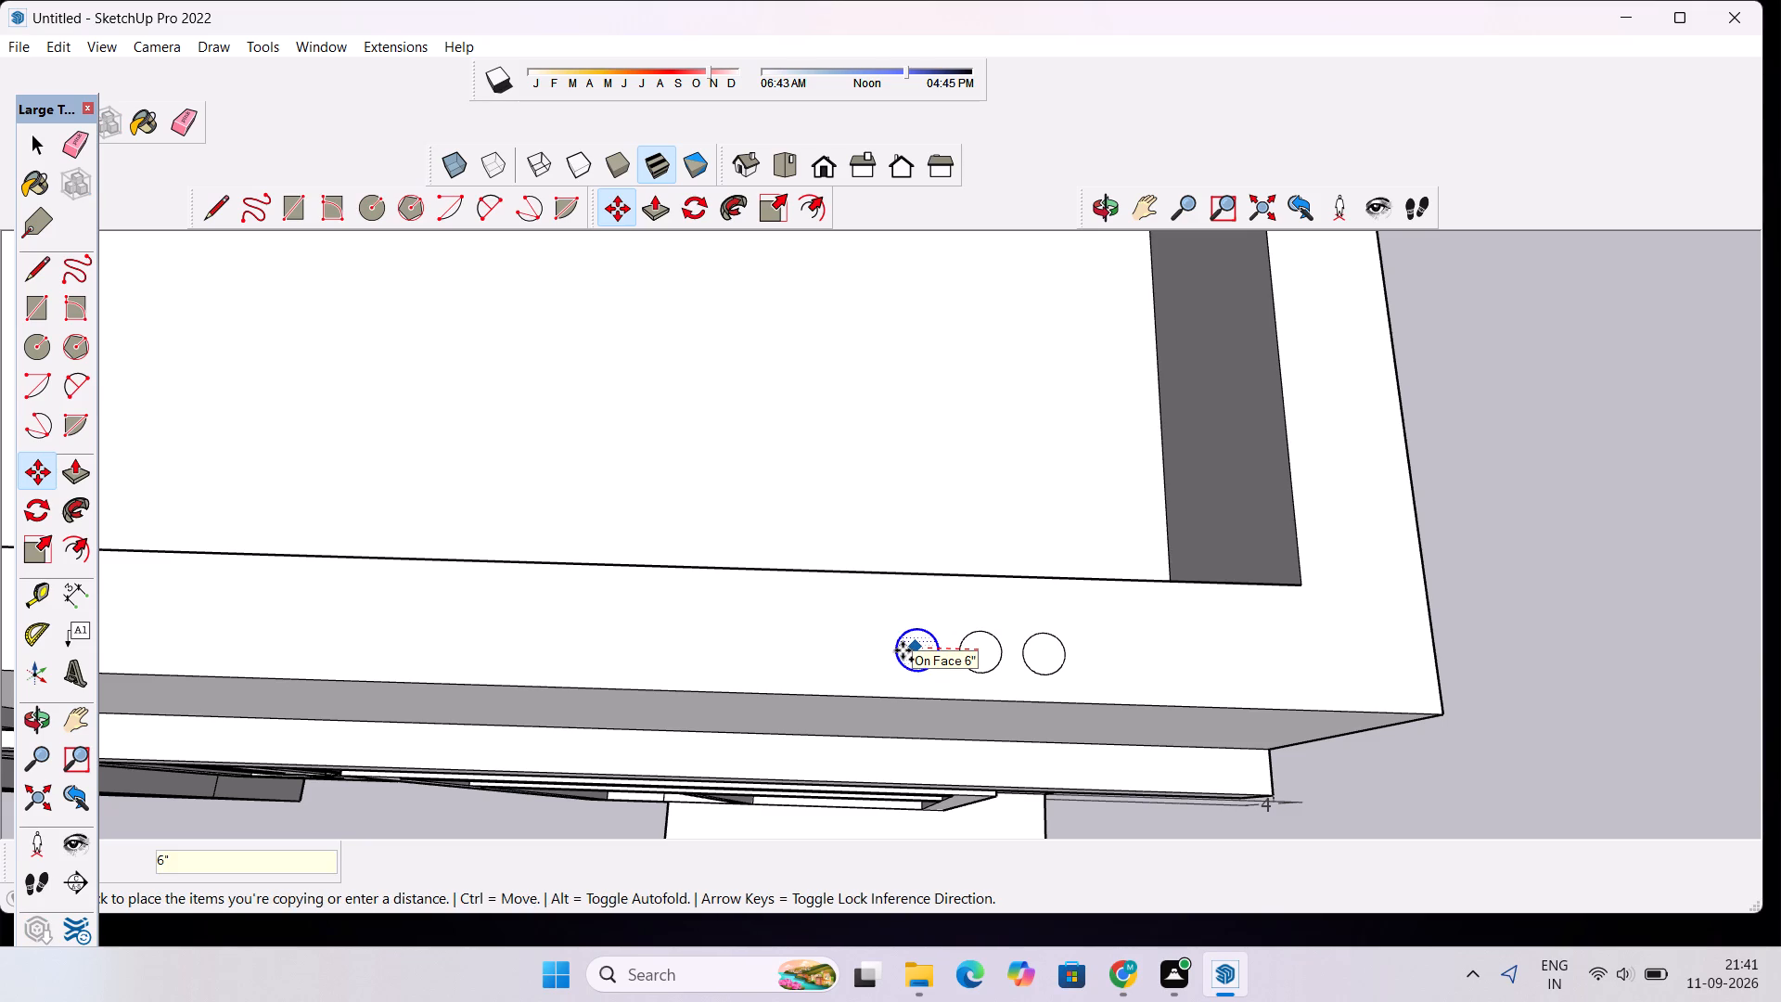
key("Return")
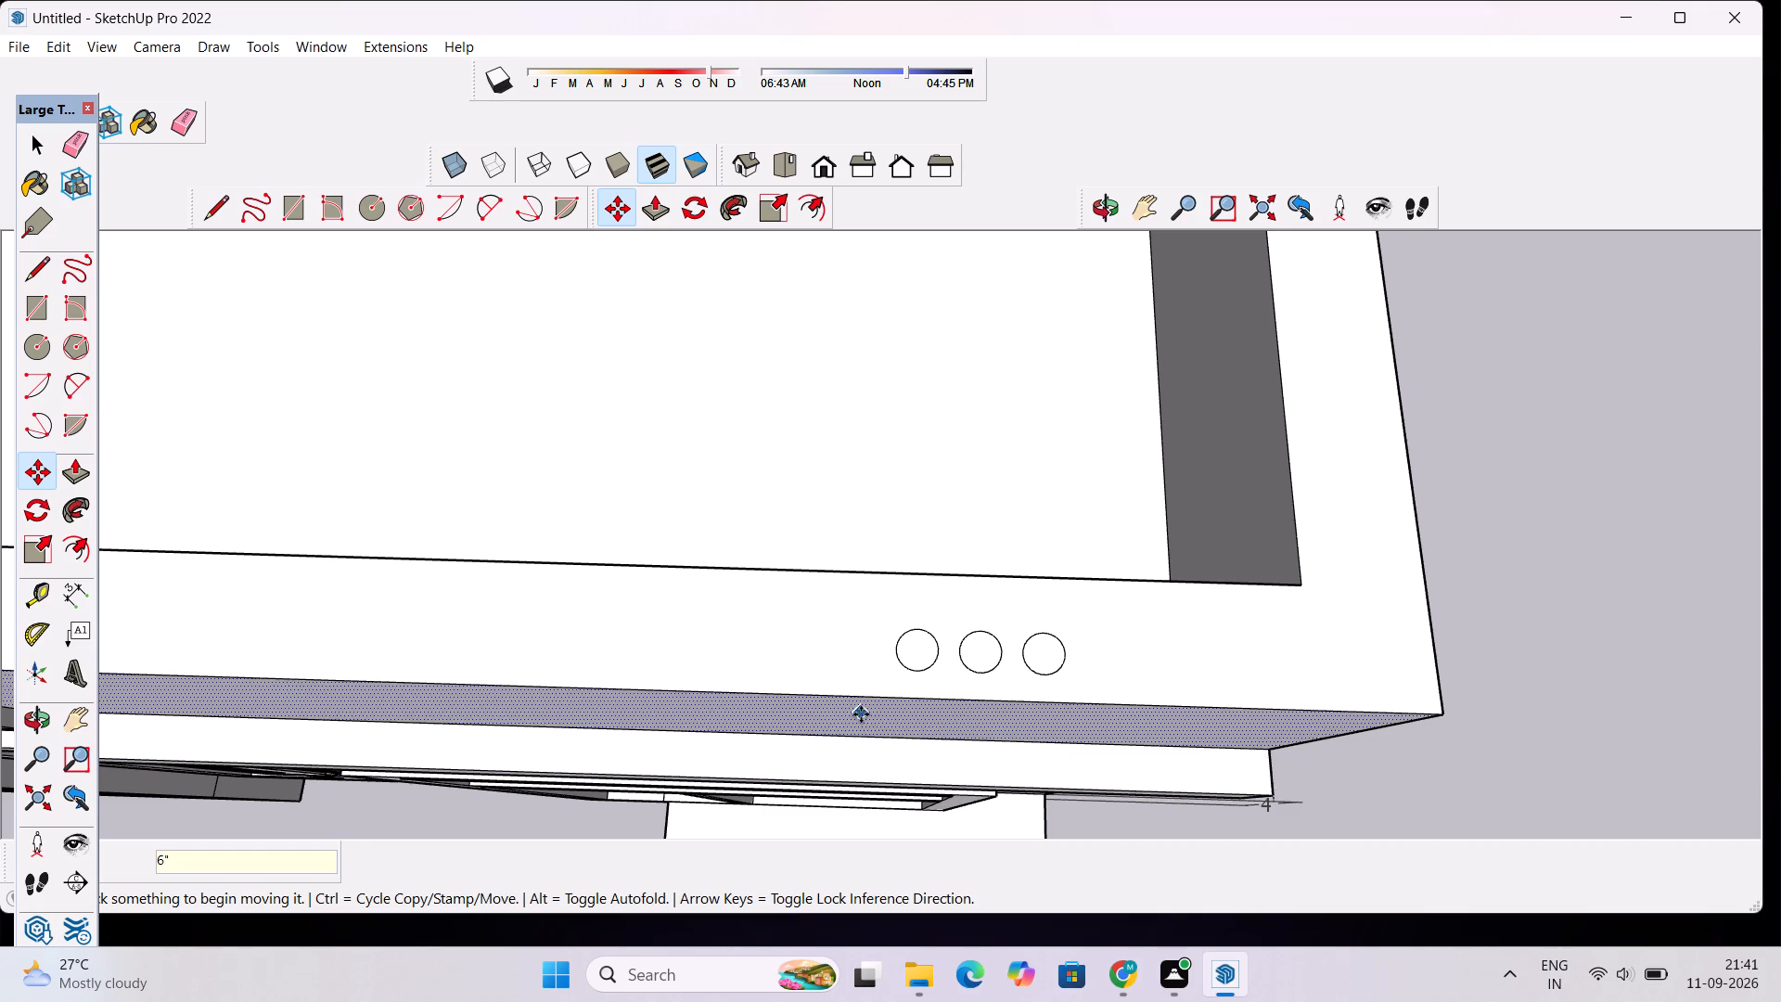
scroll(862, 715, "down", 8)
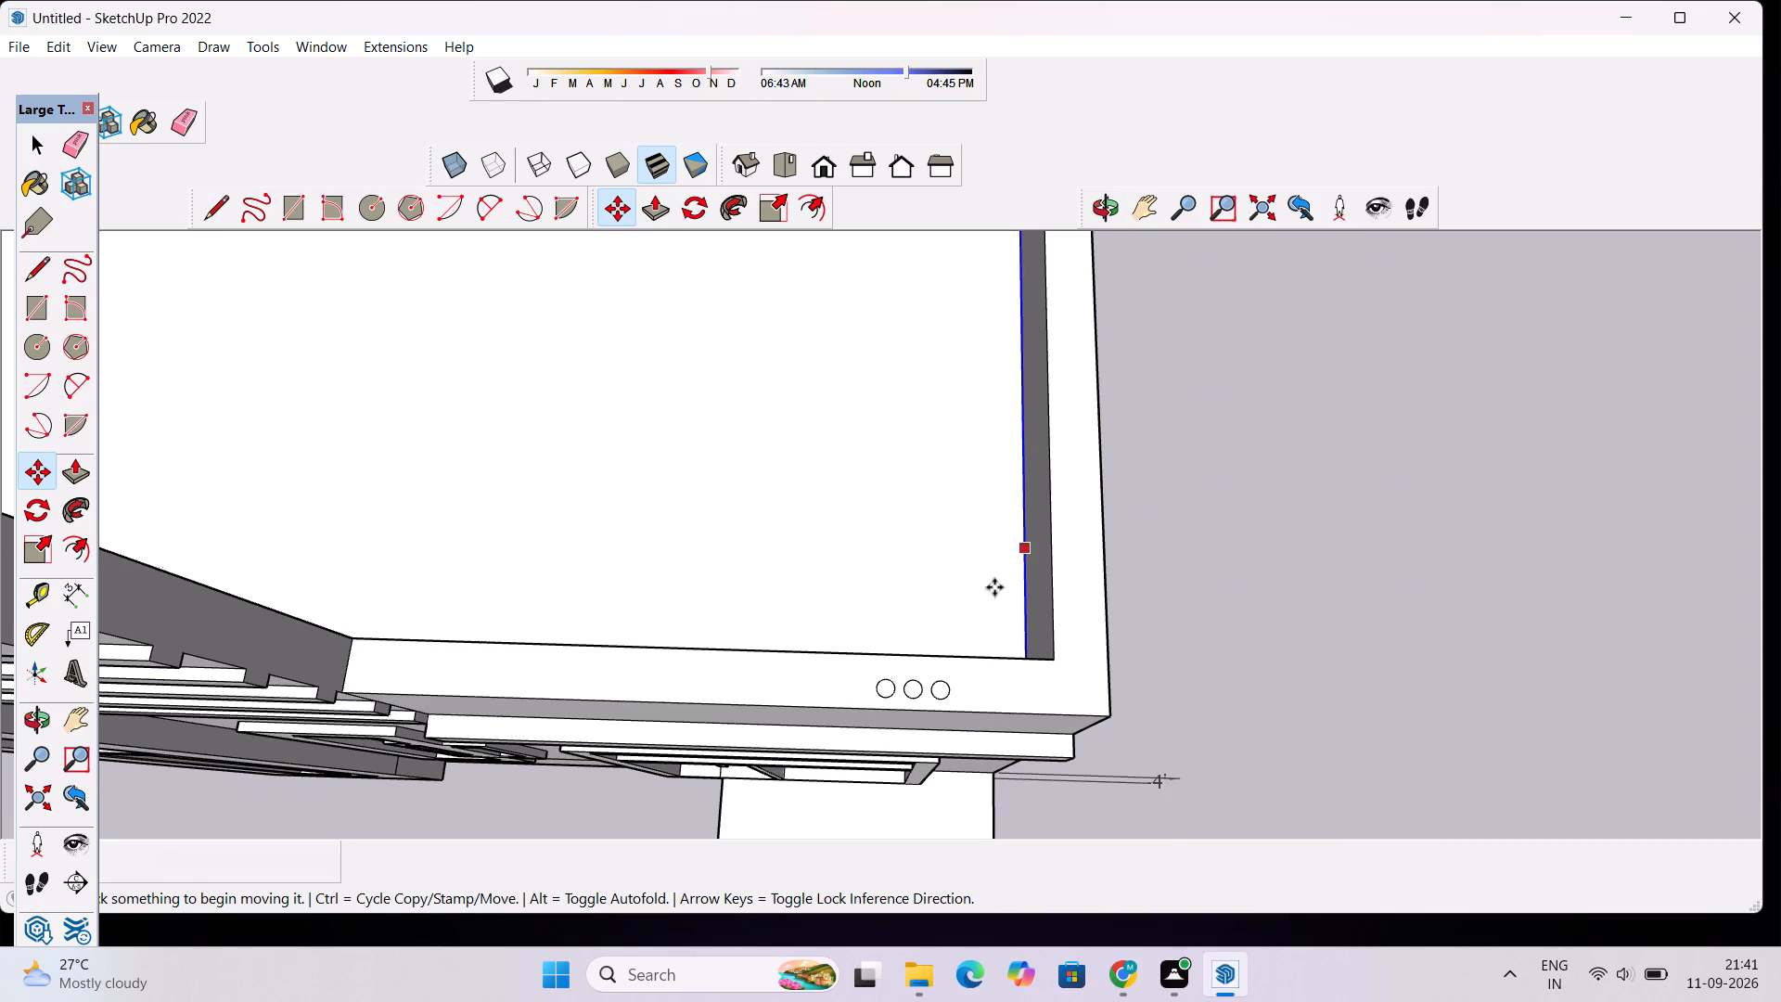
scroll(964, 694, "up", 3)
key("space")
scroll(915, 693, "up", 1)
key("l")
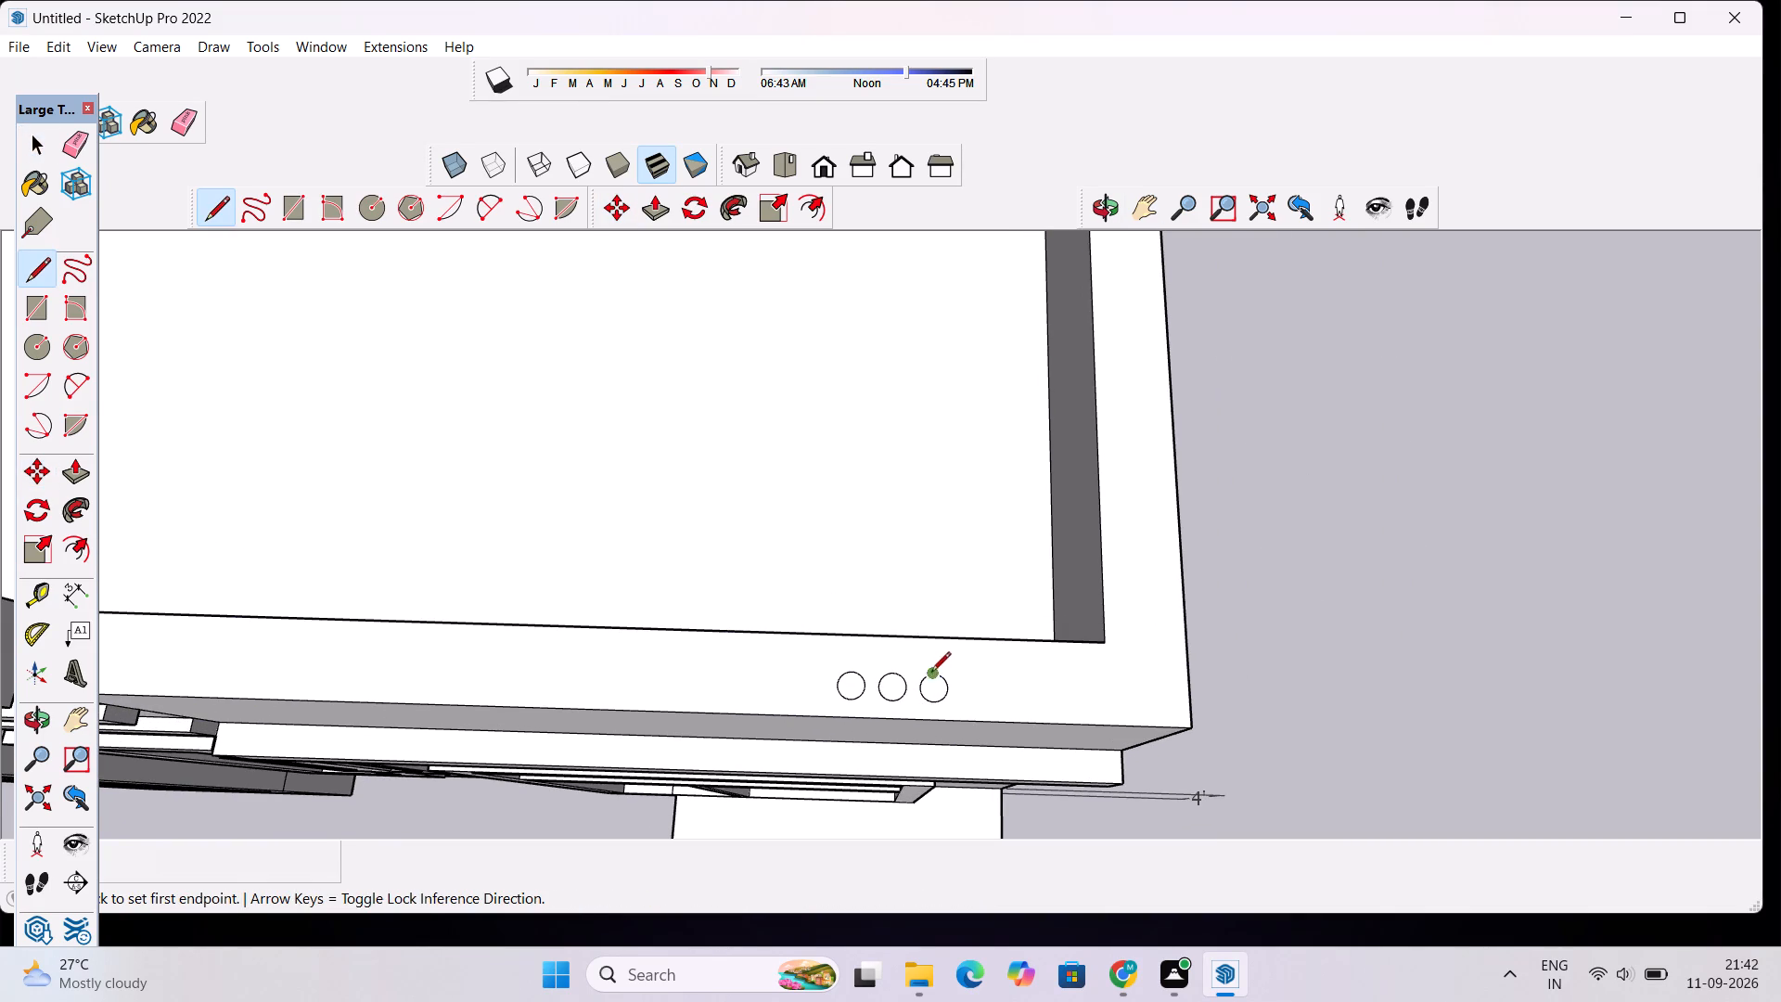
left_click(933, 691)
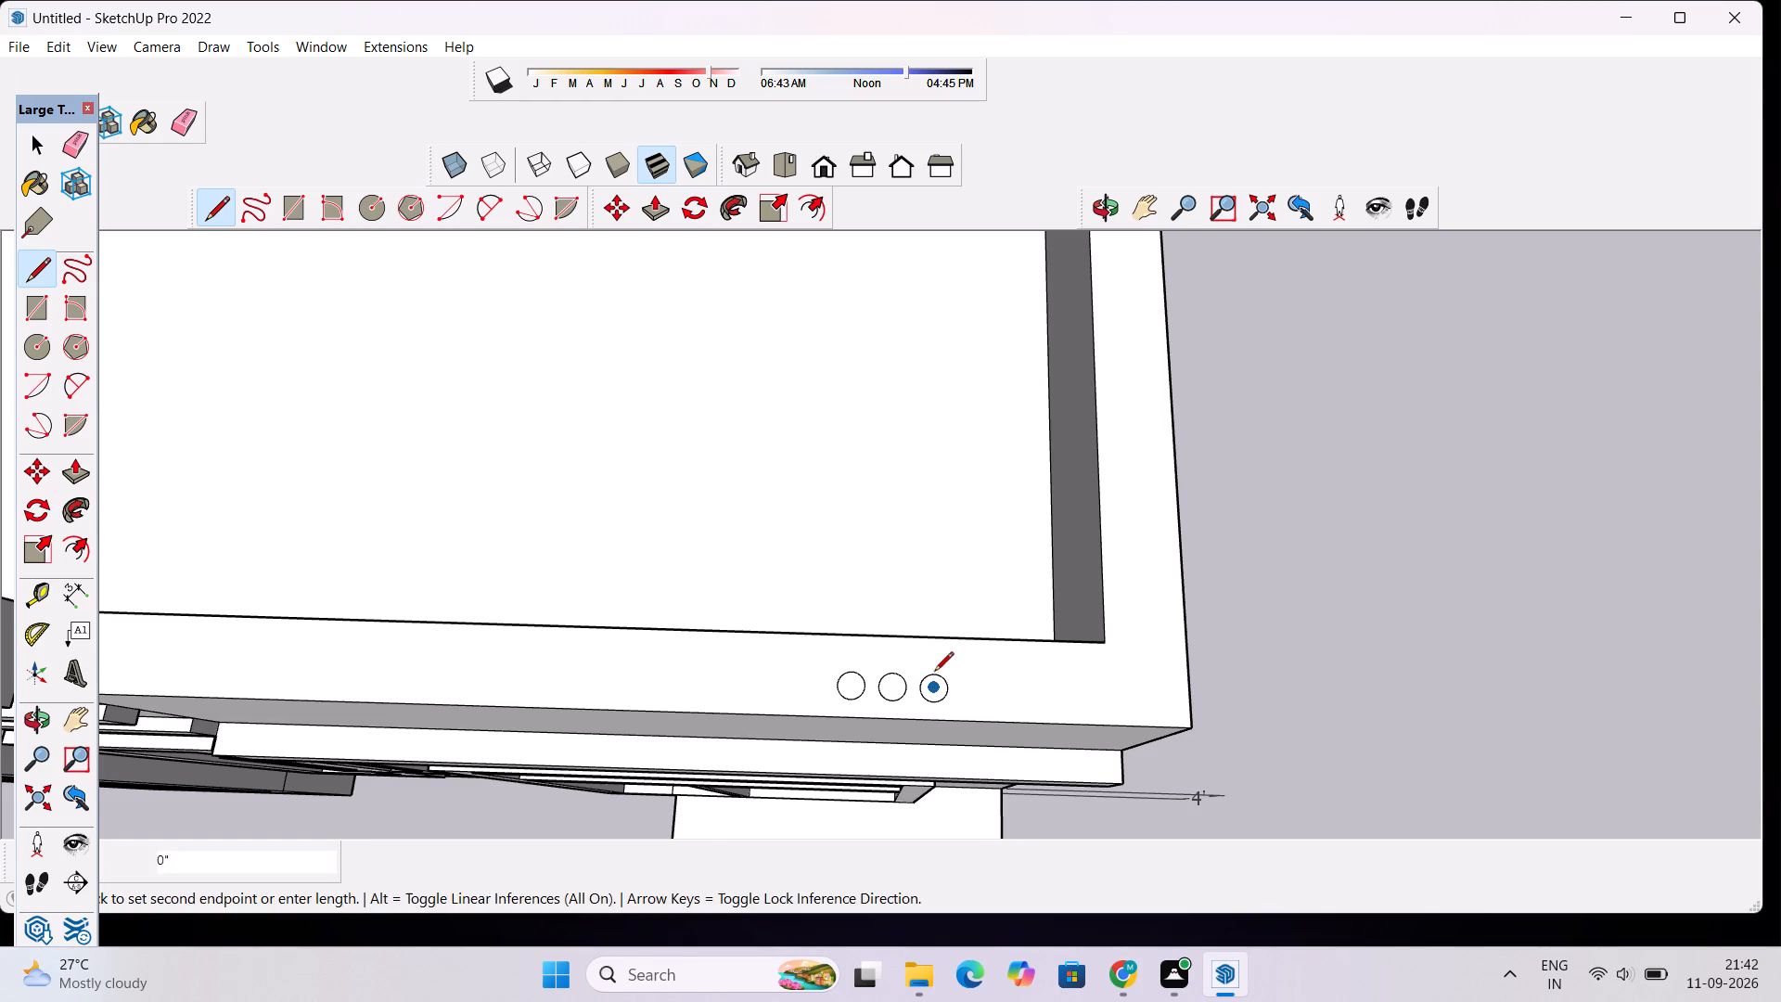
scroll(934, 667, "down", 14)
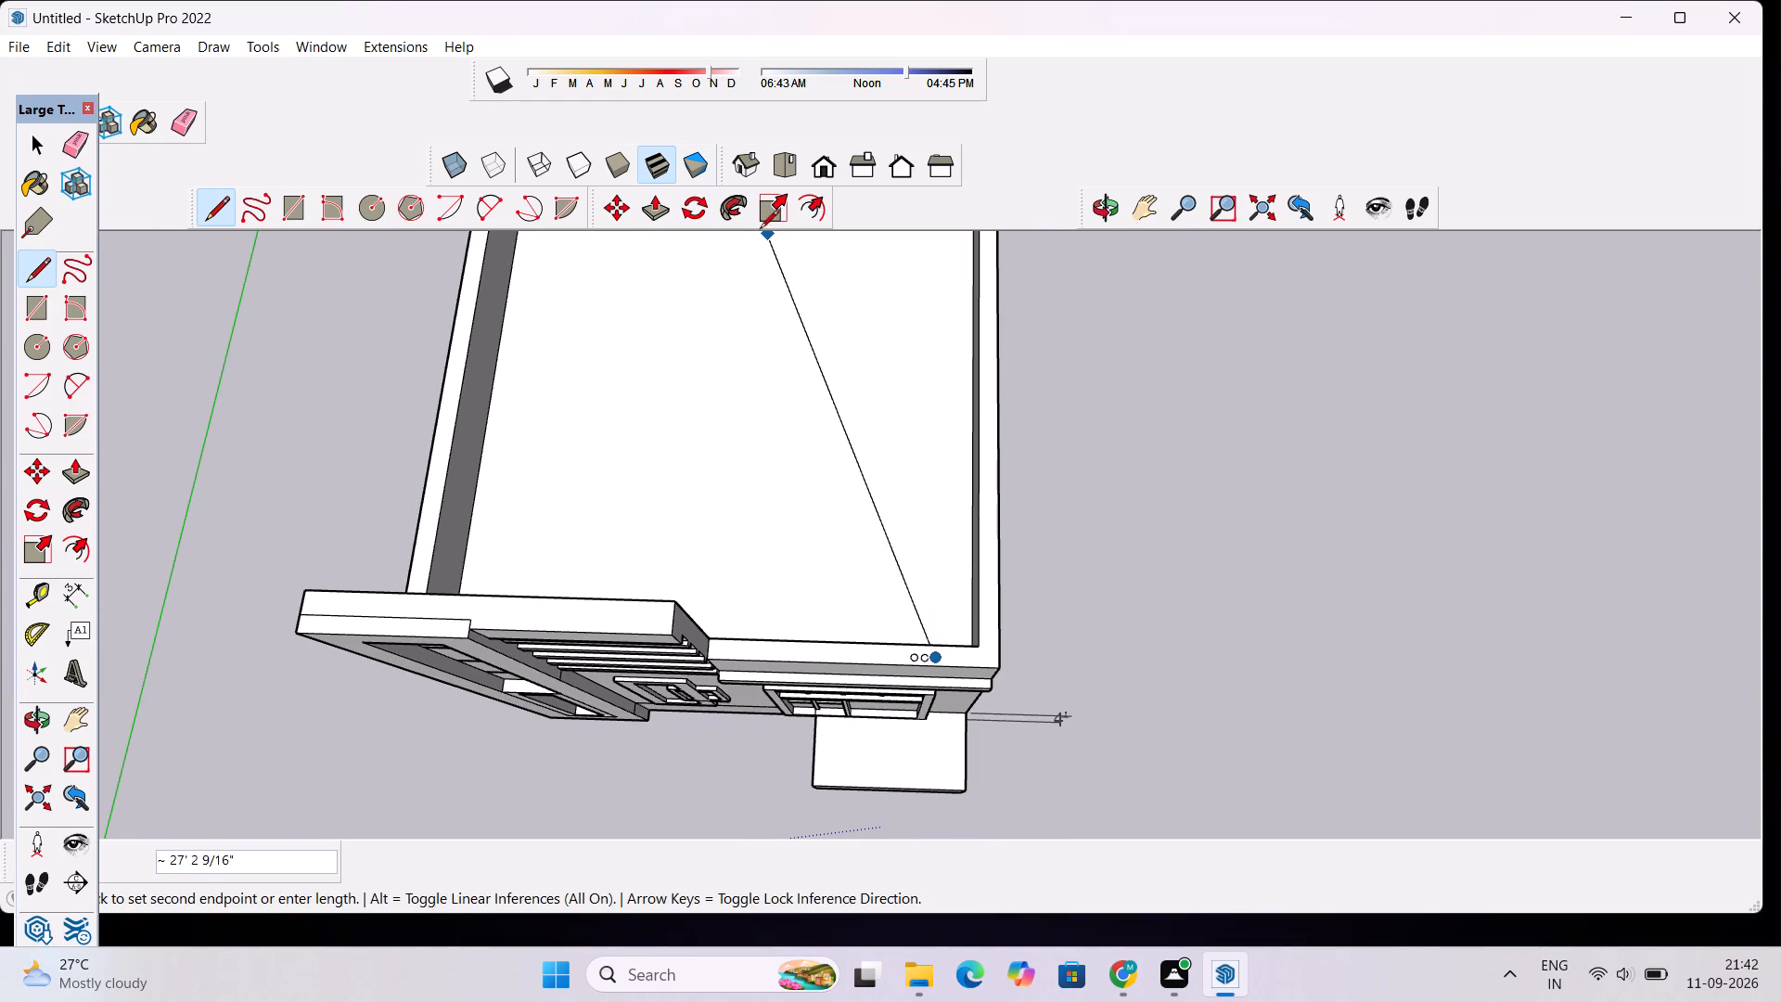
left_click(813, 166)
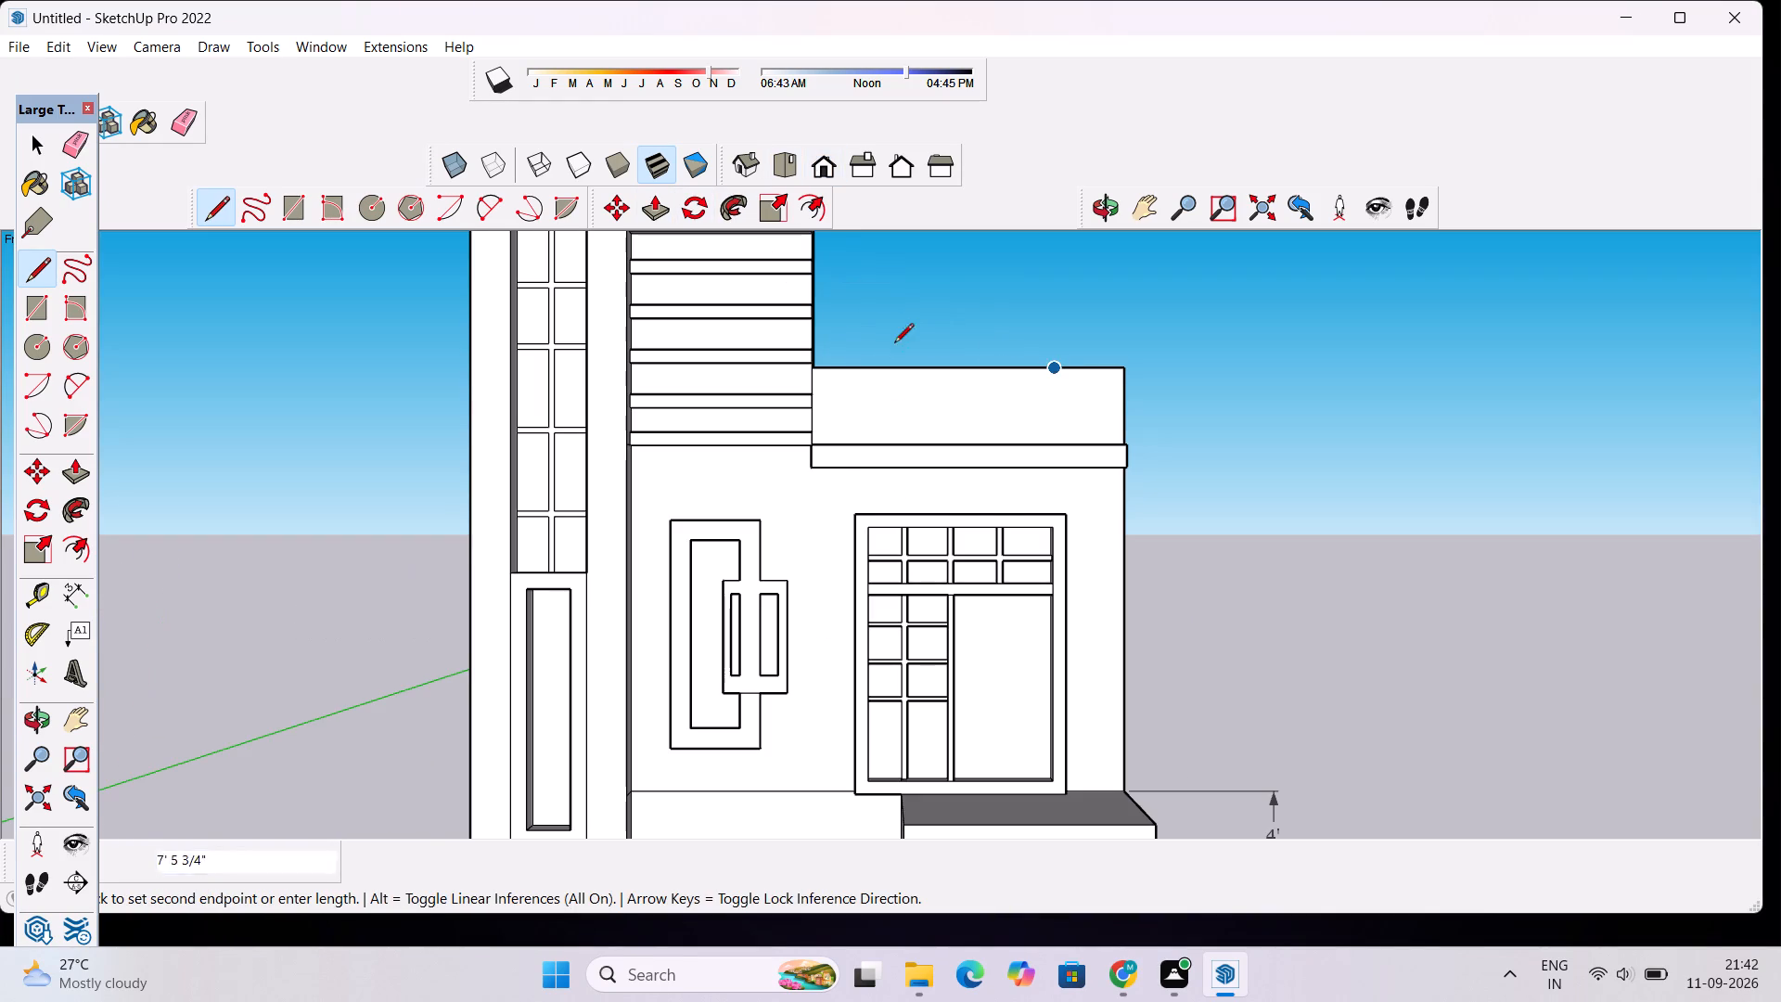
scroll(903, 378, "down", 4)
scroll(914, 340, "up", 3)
Draw a vertical line about 6' high from the centre of the circle nearest the front parapet's corner.
left_click(1105, 204)
left_click_drag(1080, 293, 1079, 346)
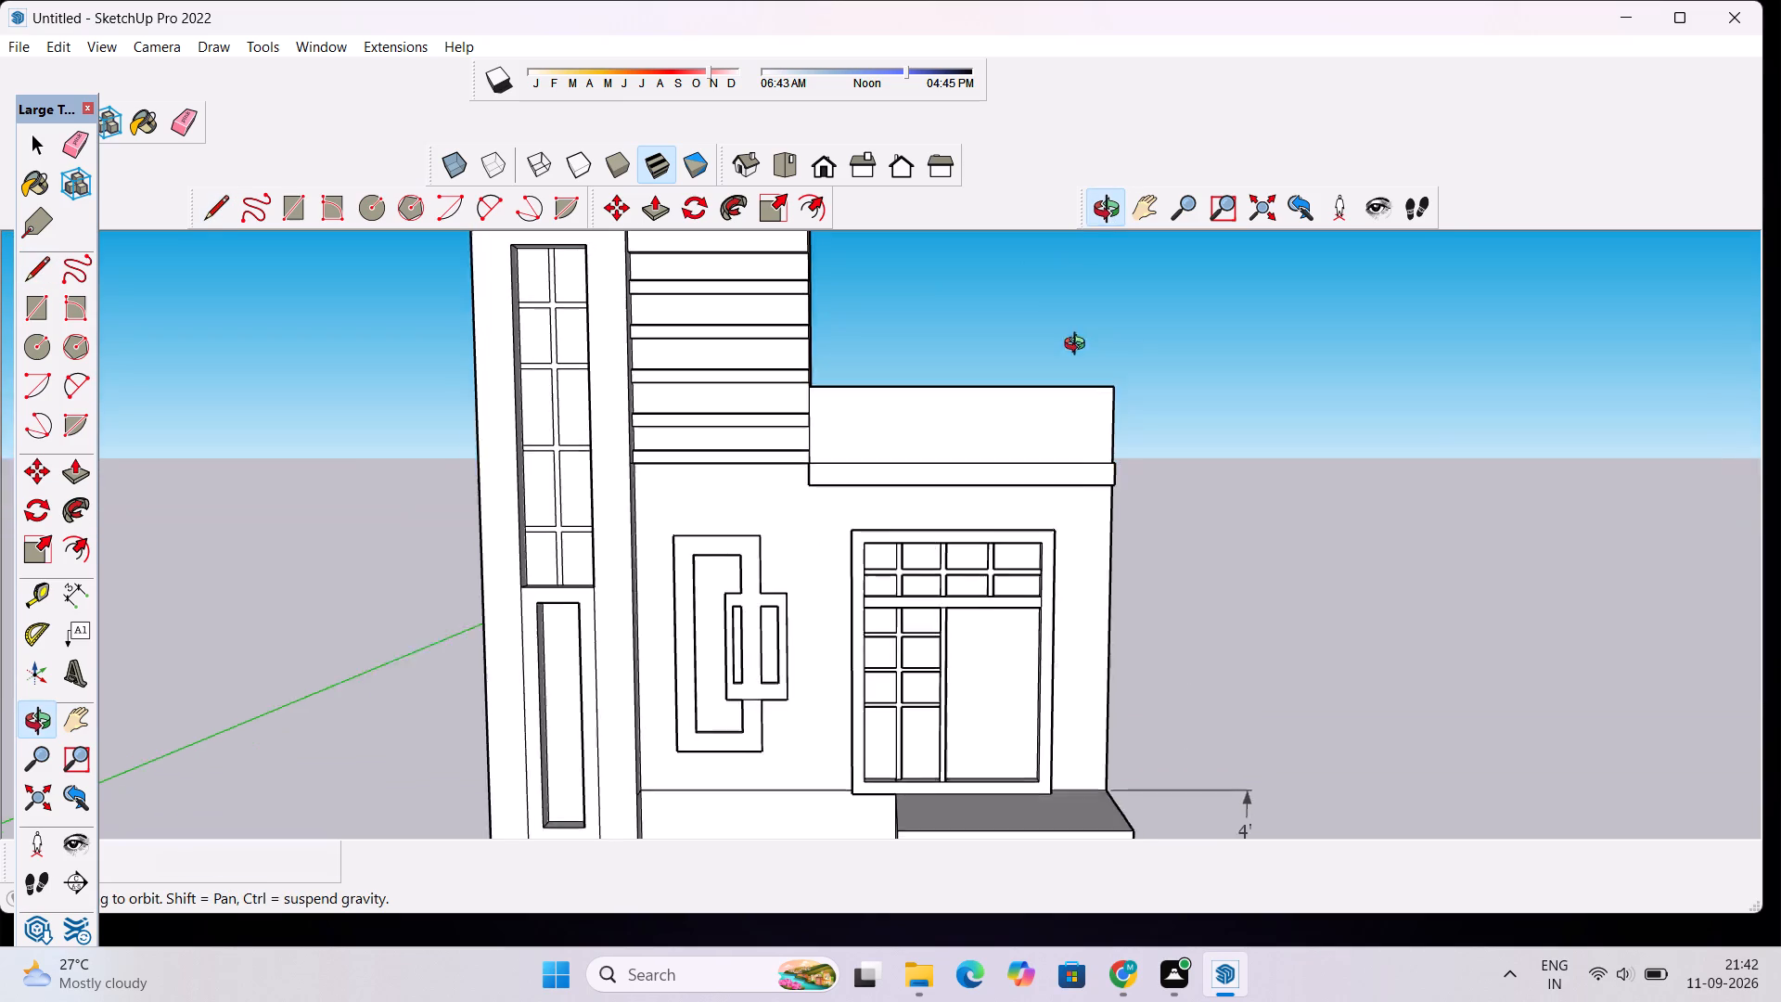
left_click_drag(1079, 346, 1060, 424)
scroll(1014, 450, "down", 4)
scroll(1052, 364, "up", 8)
left_click_drag(1044, 368, 1017, 393)
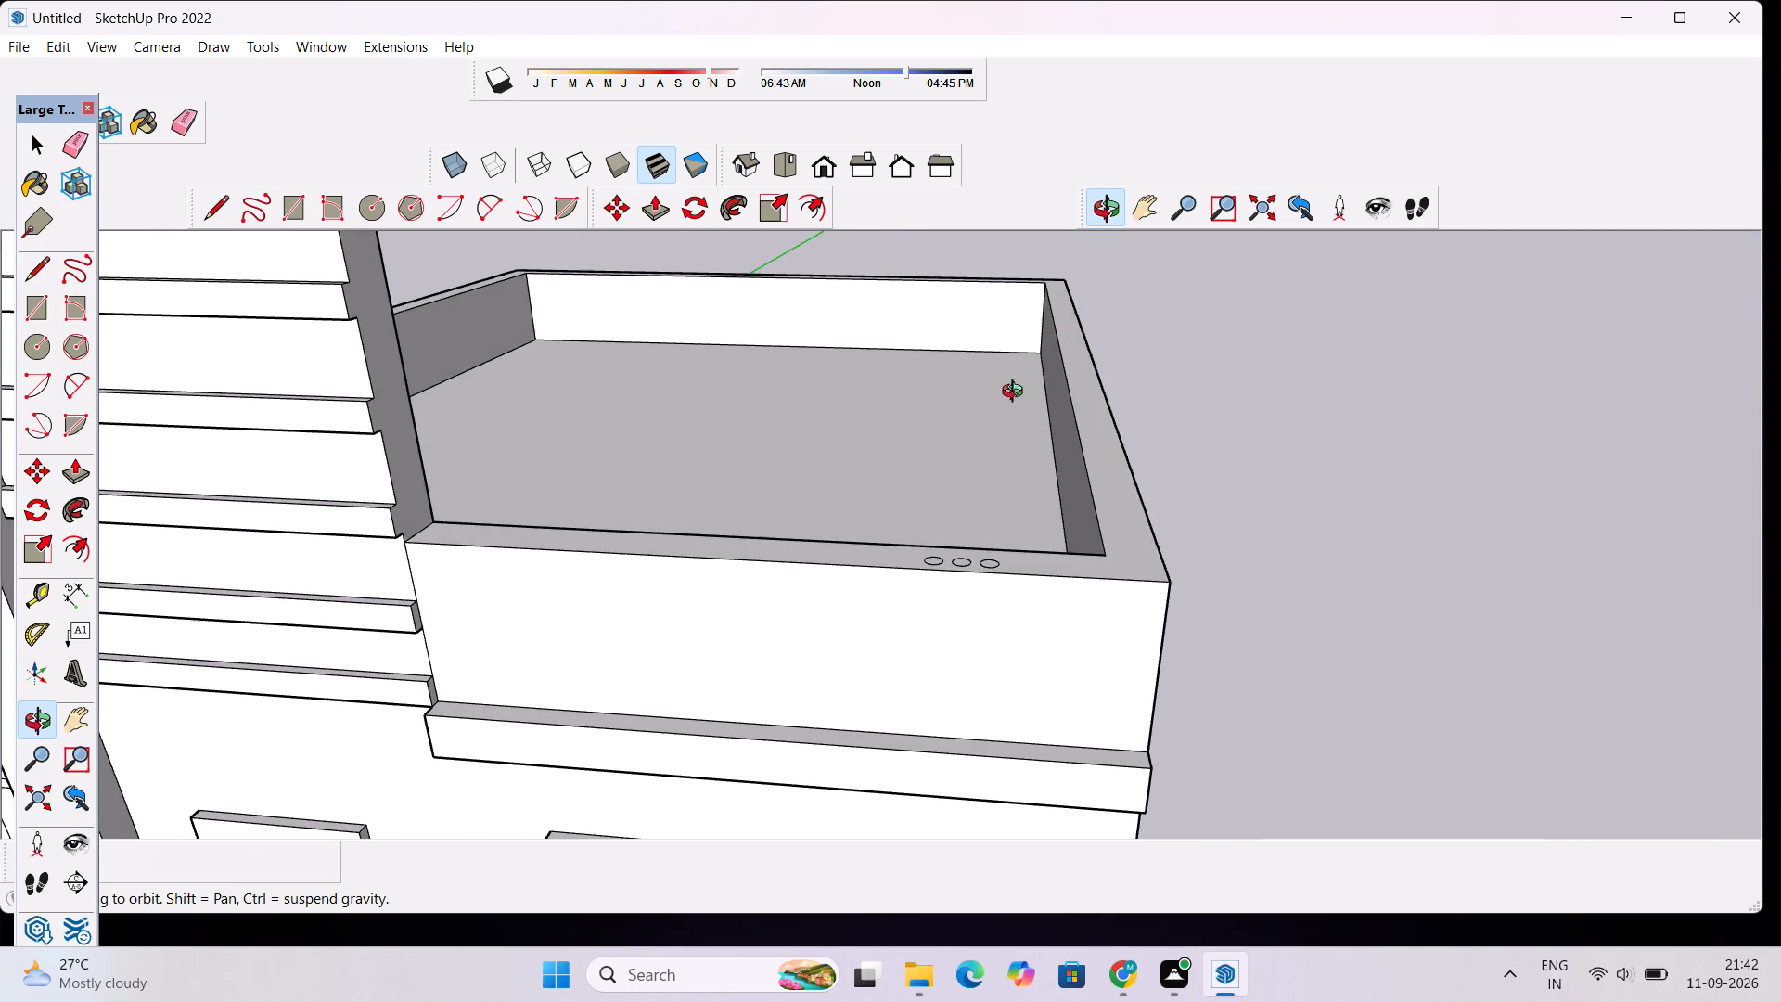
scroll(1015, 400, "down", 5)
scroll(1012, 406, "up", 3)
left_click_drag(1006, 411, 1000, 423)
left_click_drag(985, 428, 957, 451)
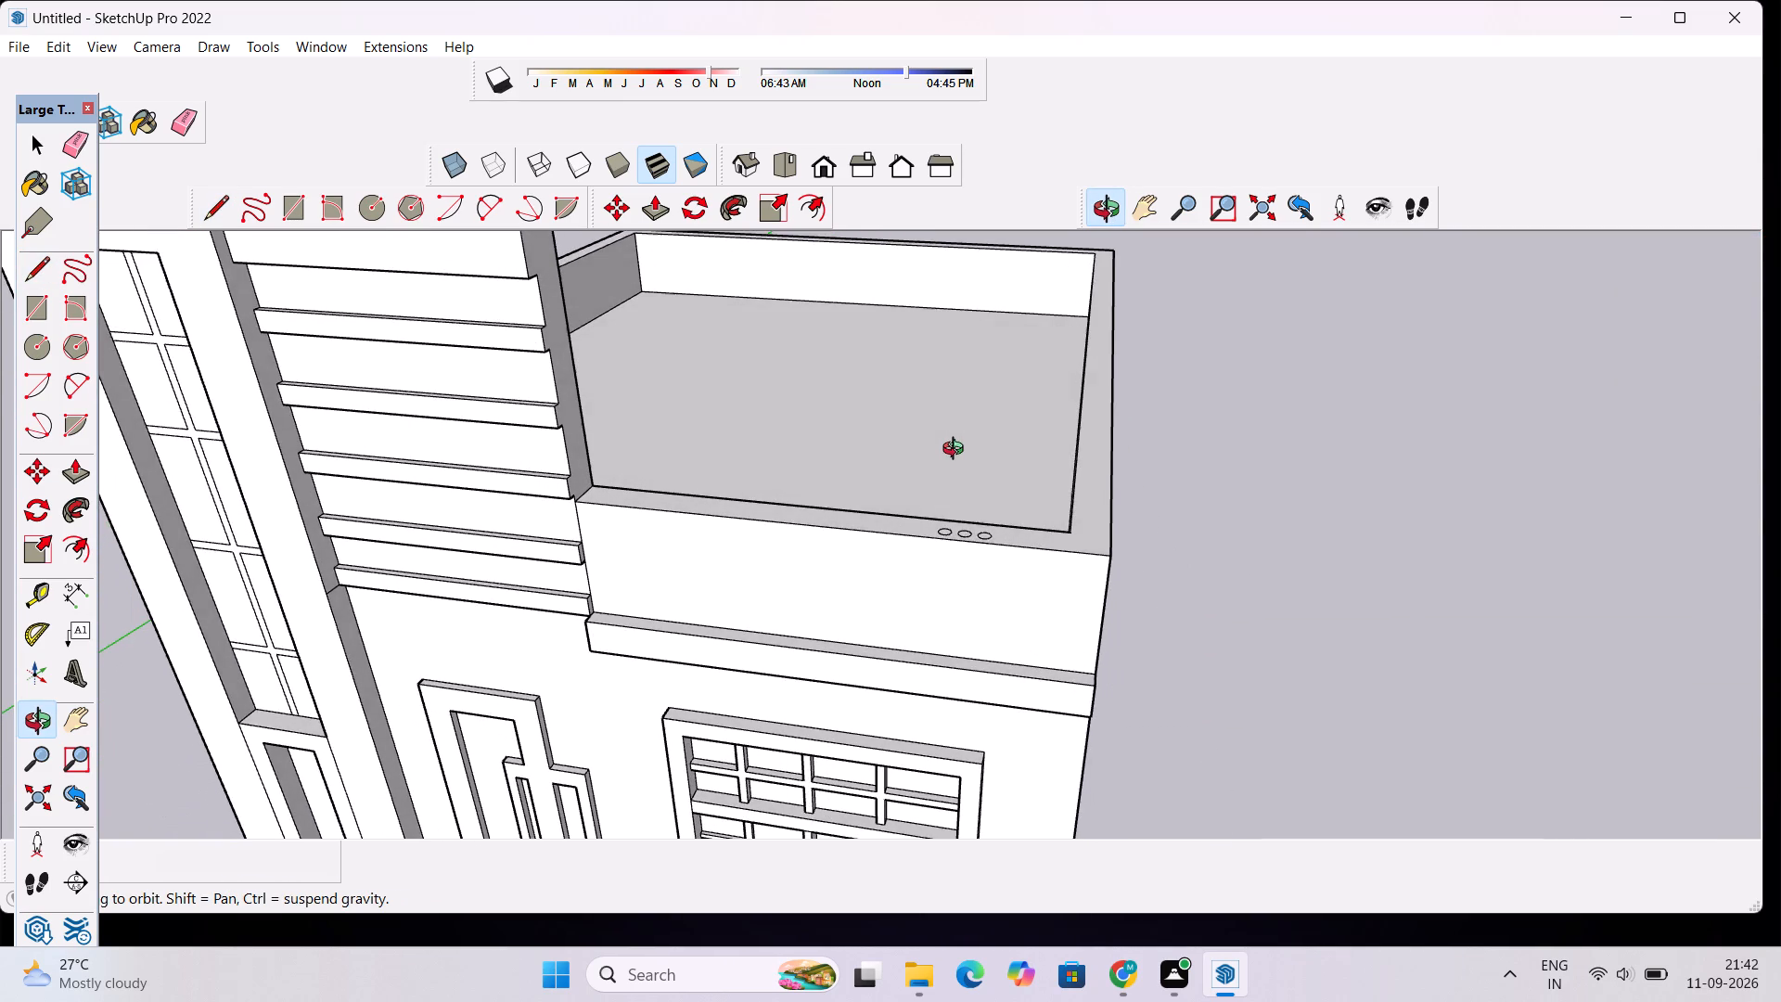
left_click_drag(957, 451, 955, 452)
scroll(951, 454, "up", 1)
key("space")
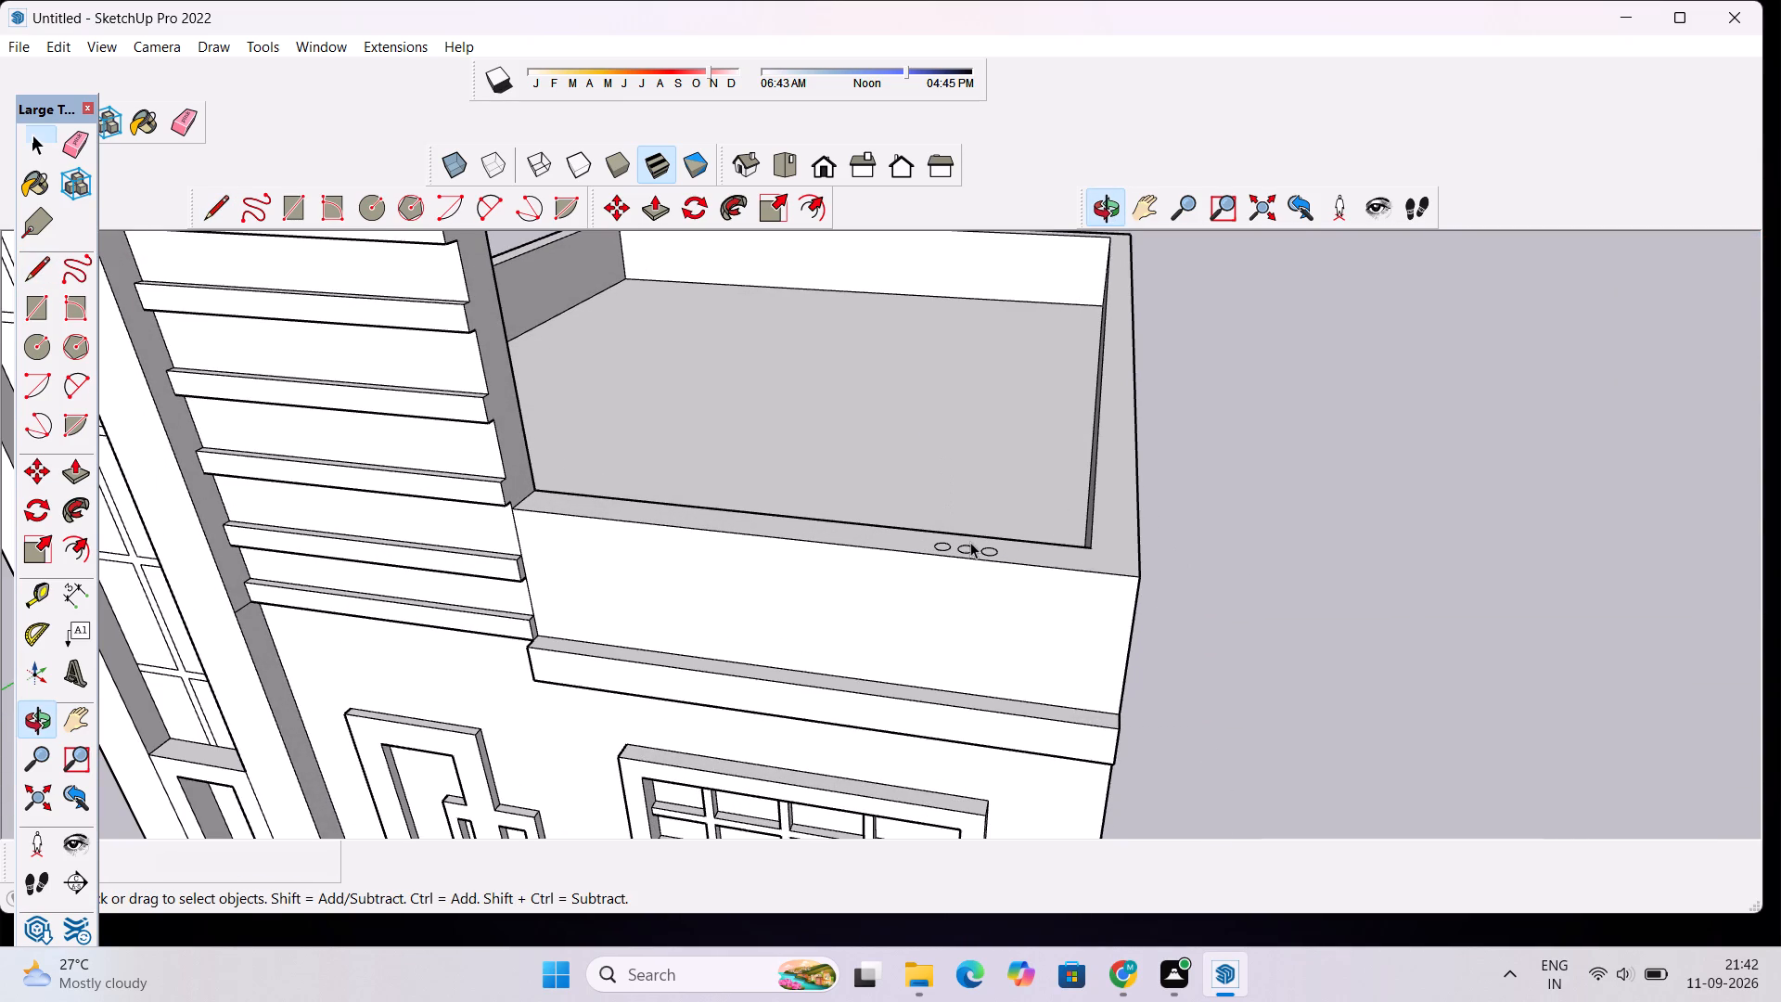
key("l")
scroll(970, 543, "up", 5)
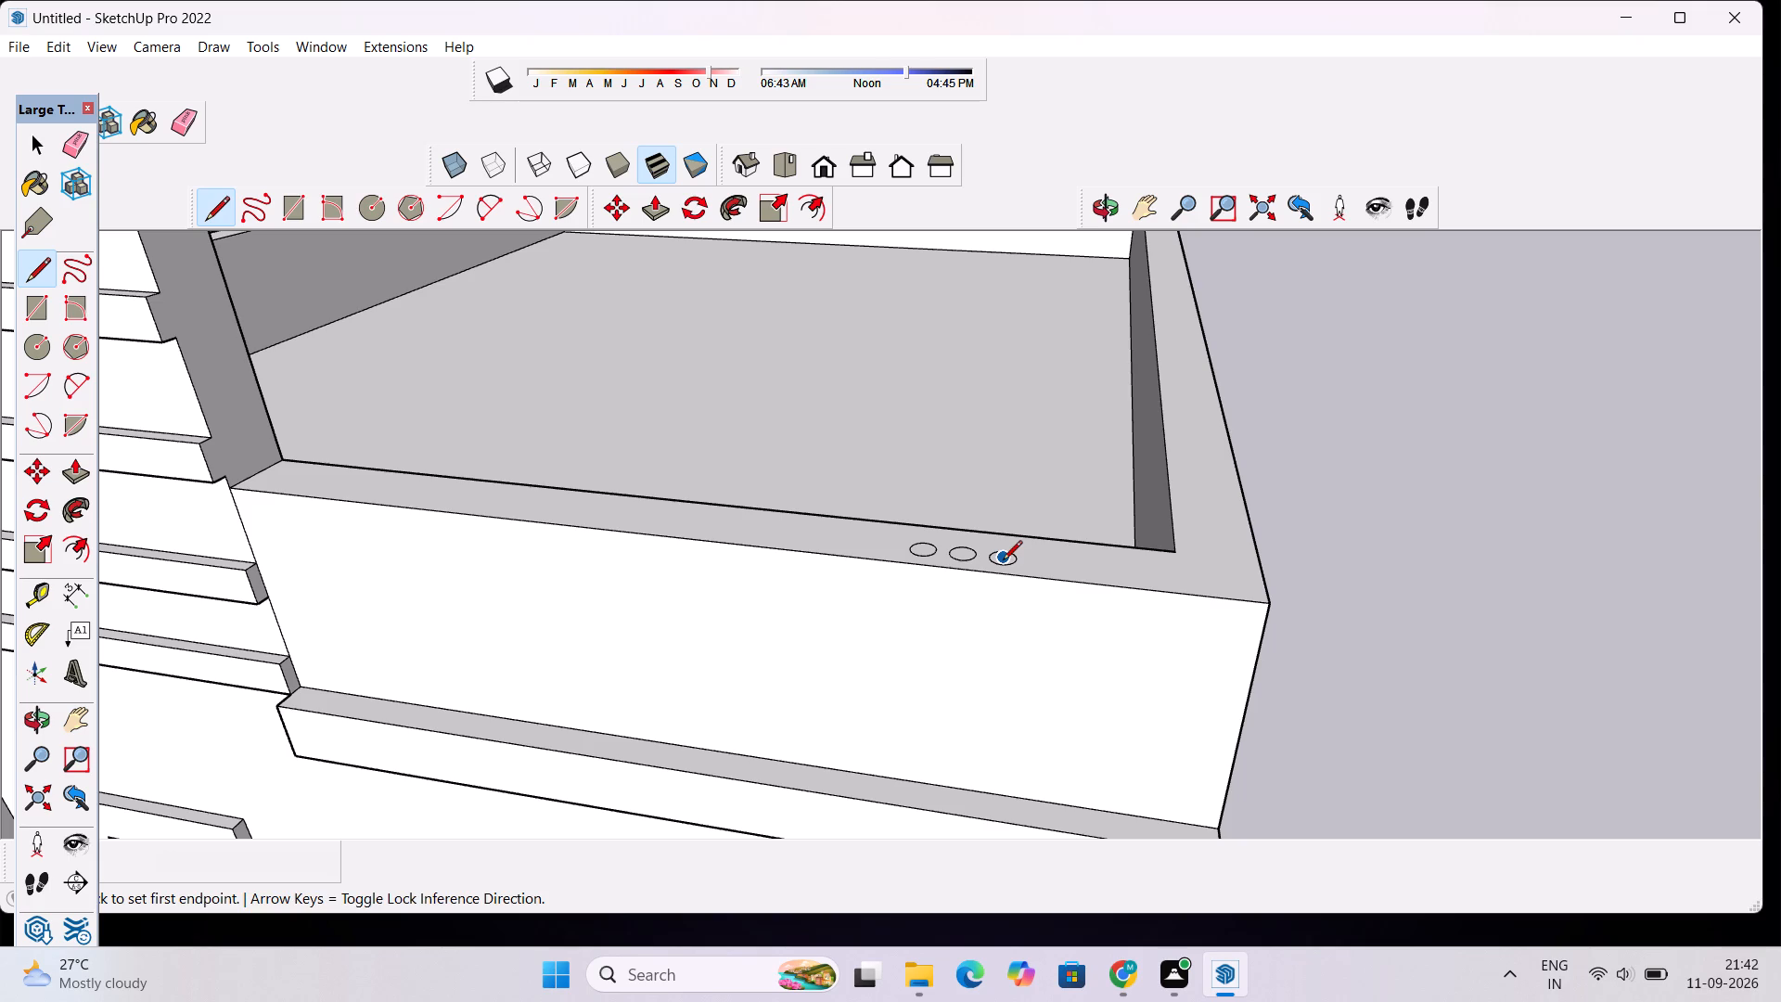
left_click(1003, 561)
scroll(1003, 548, "down", 9)
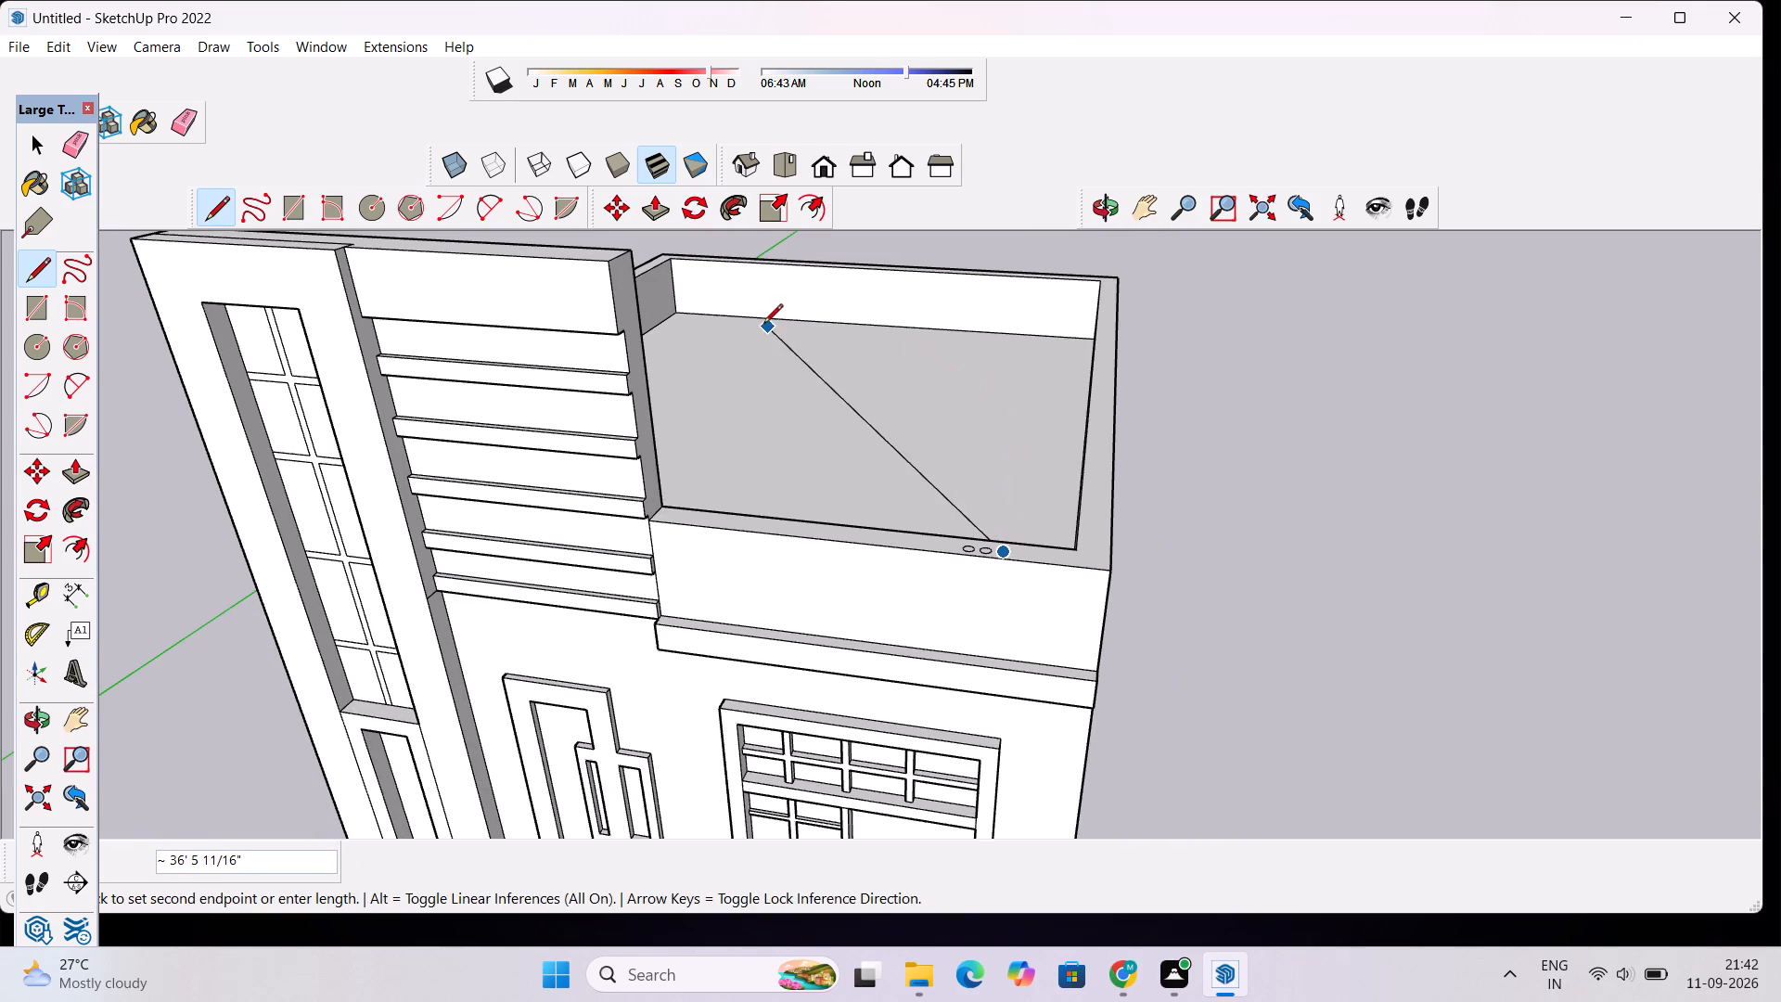
left_click(1004, 356)
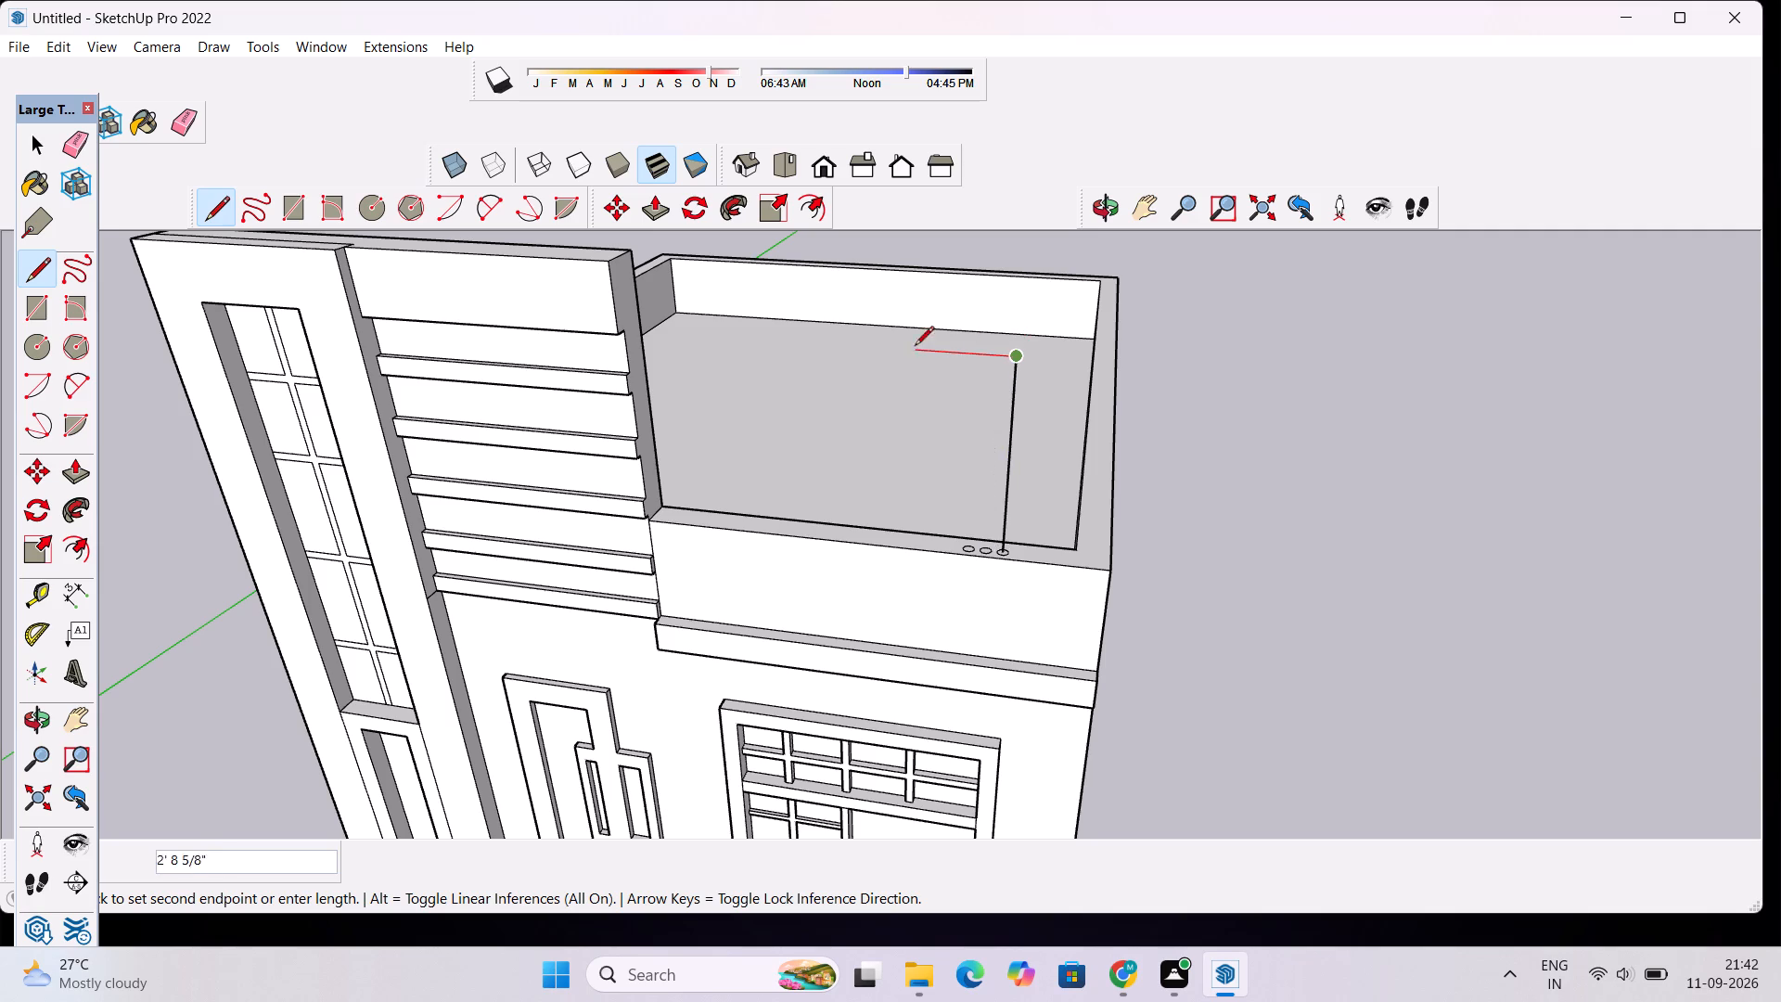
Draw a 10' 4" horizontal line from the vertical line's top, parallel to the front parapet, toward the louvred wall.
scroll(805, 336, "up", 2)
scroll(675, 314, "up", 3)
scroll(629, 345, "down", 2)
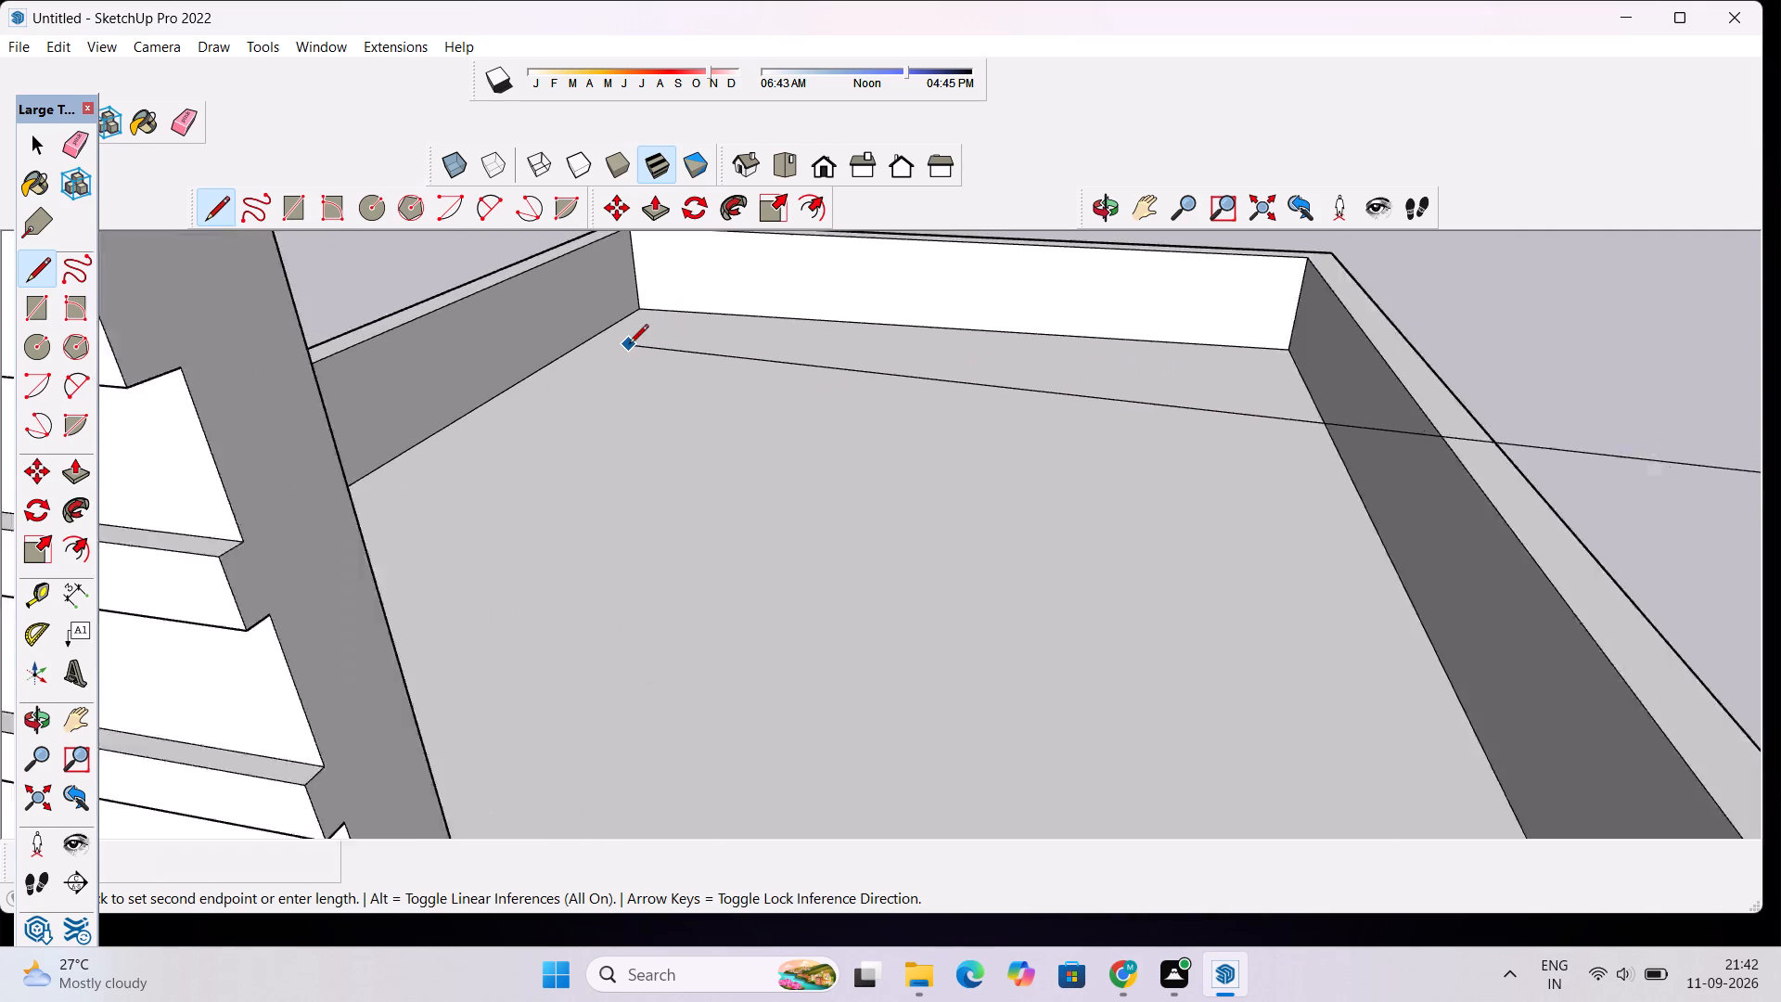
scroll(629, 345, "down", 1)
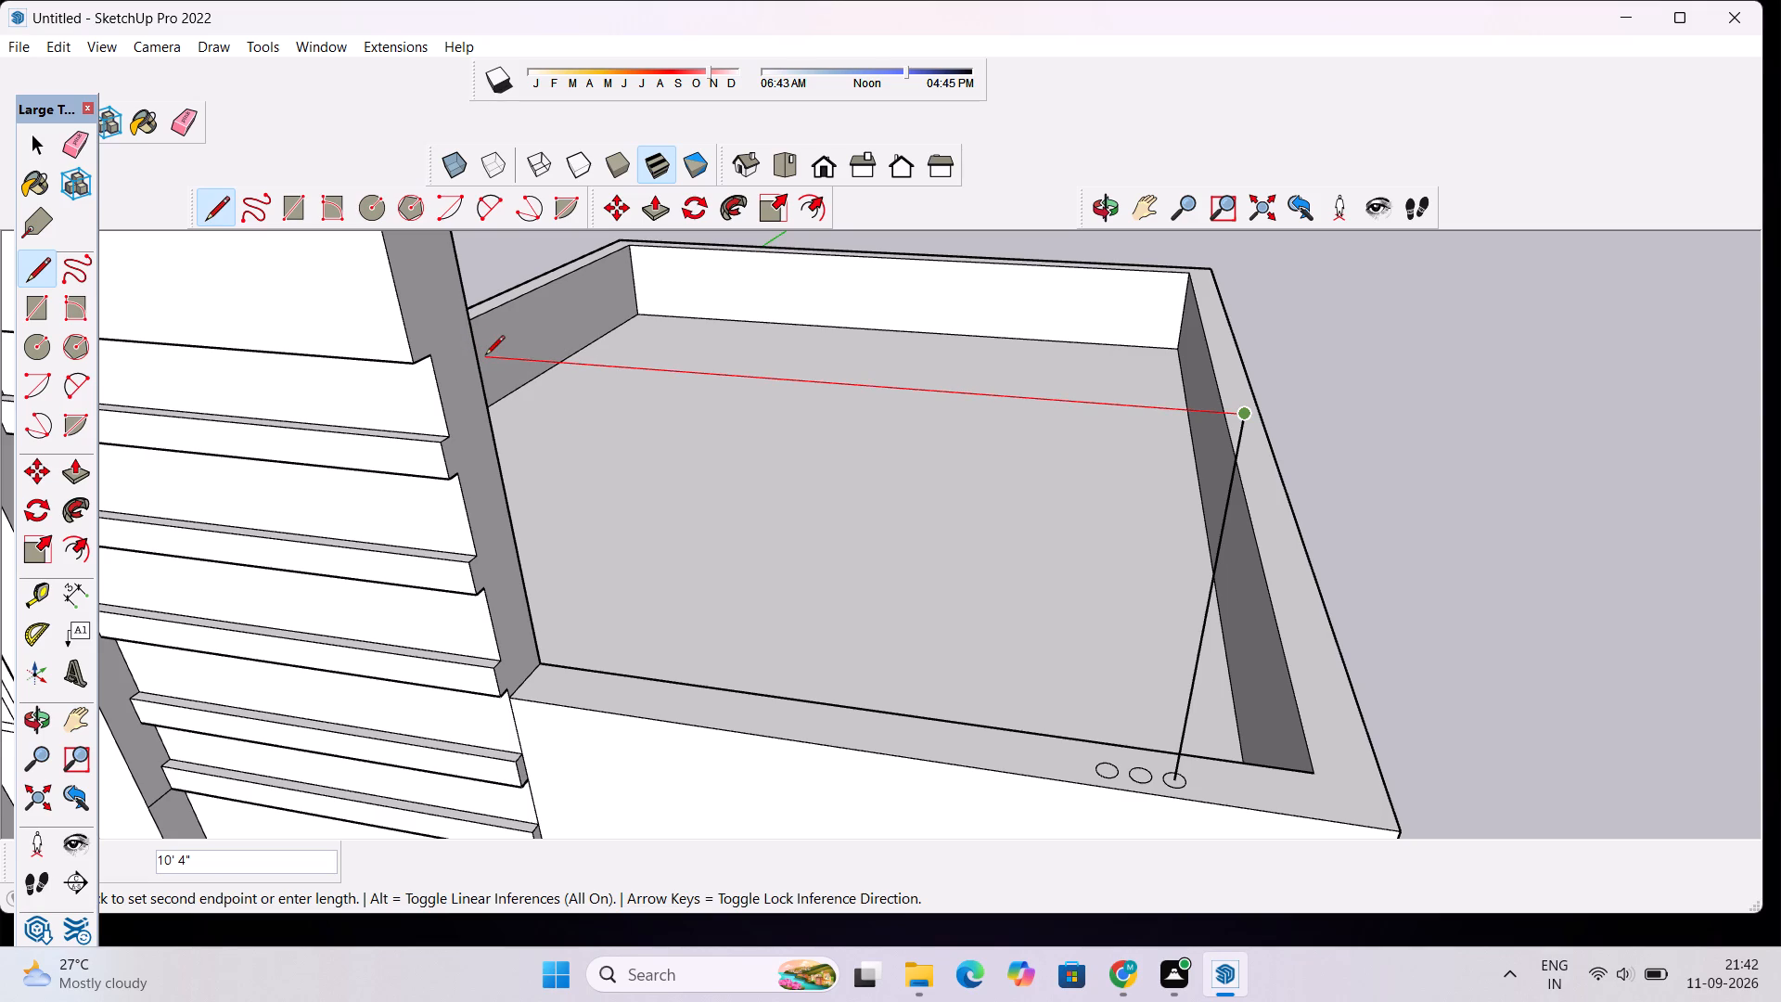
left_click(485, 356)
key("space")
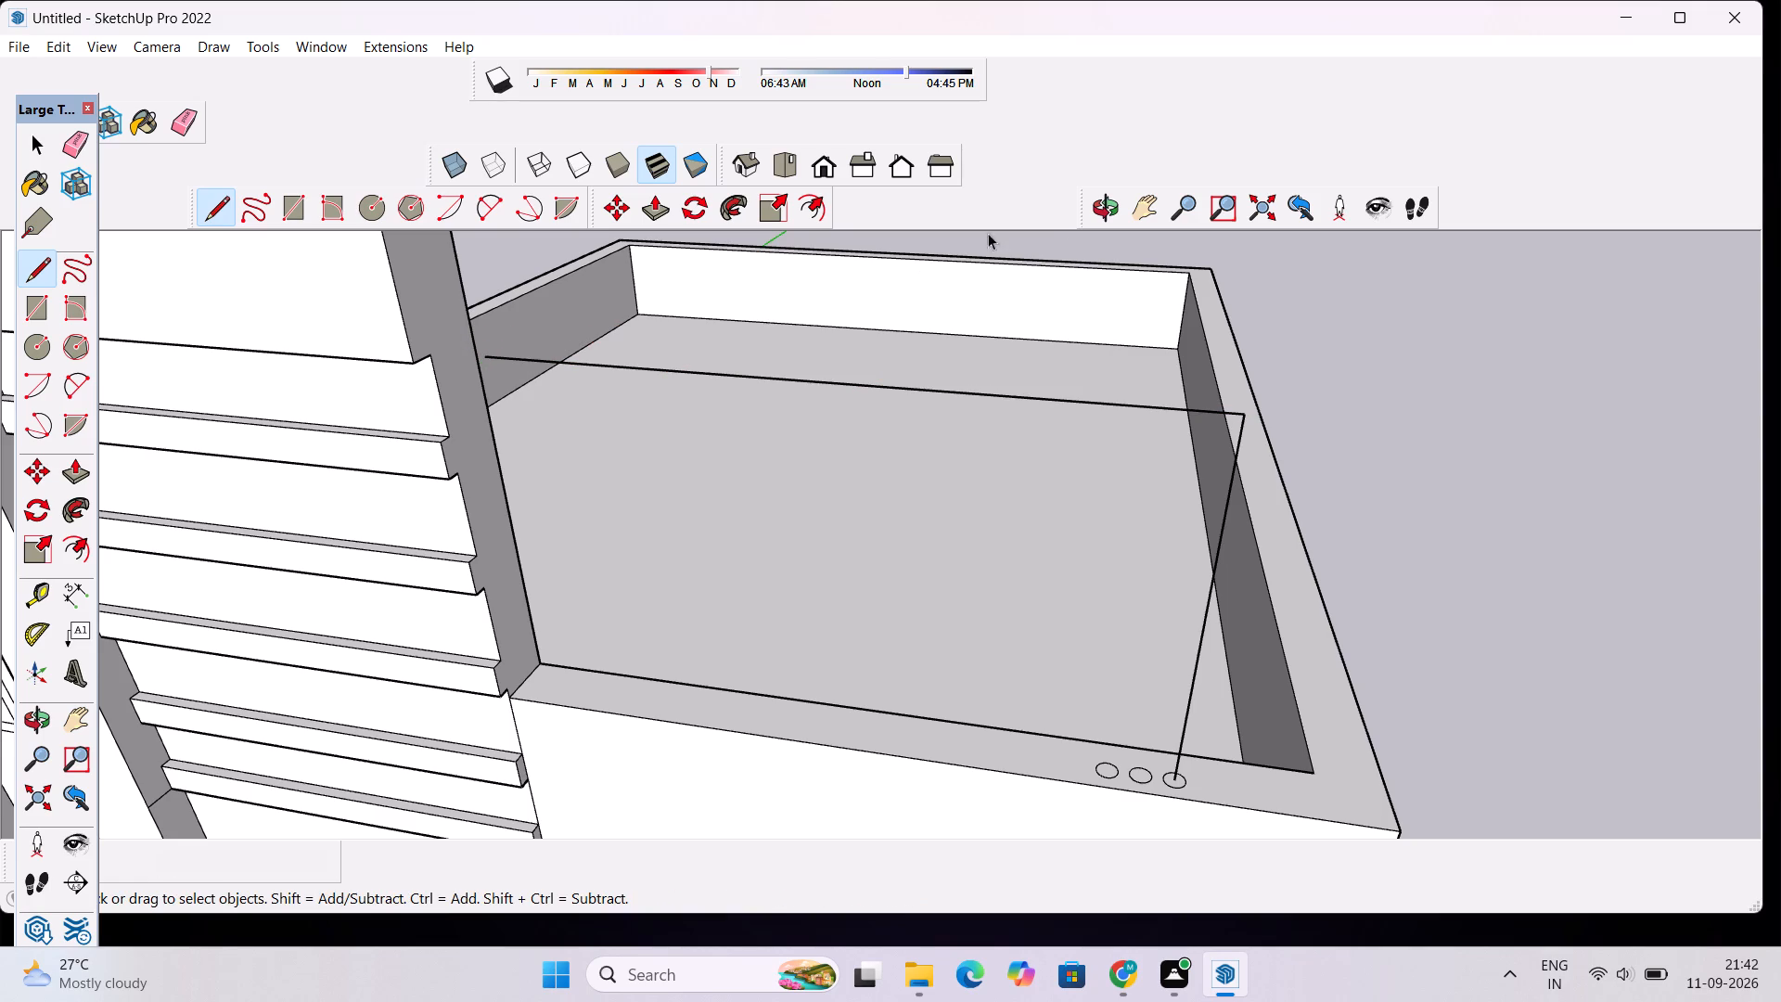
Extend the horizontal line a short way along the red axis from its end at the louvred wall.
left_click(1092, 218)
left_click_drag(1166, 412, 814, 460)
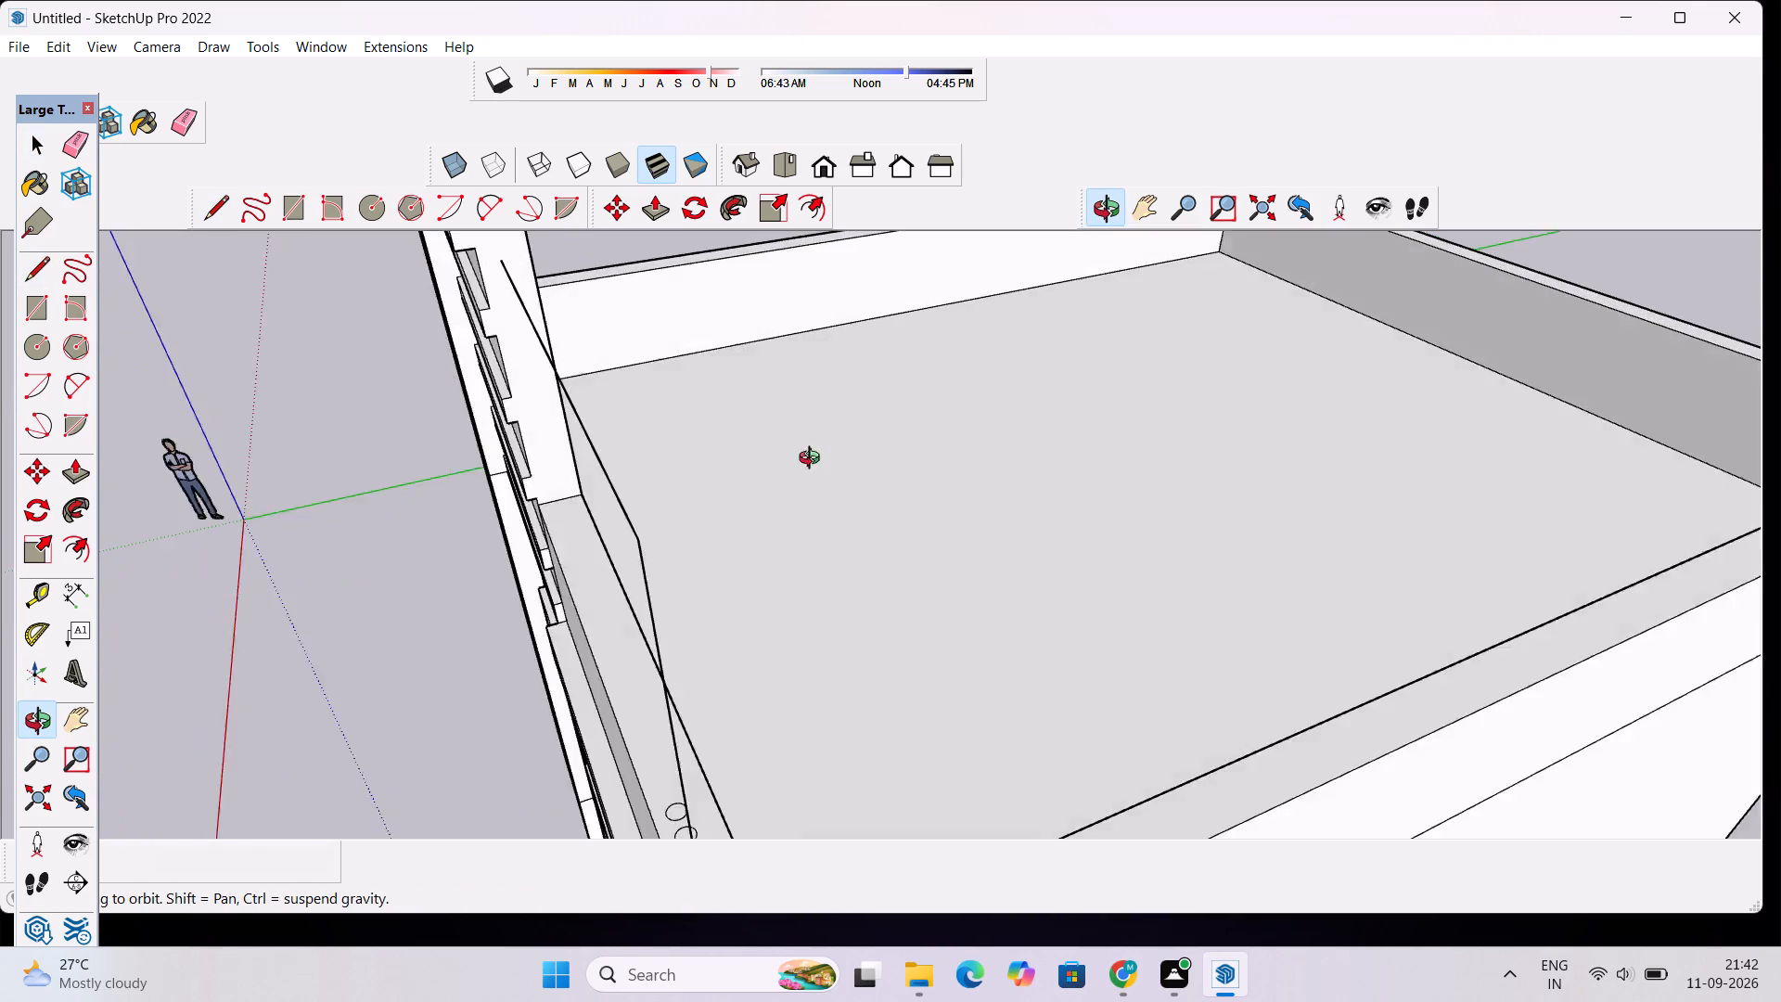
left_click_drag(814, 460, 726, 482)
scroll(679, 444, "down", 8)
scroll(634, 371, "up", 7)
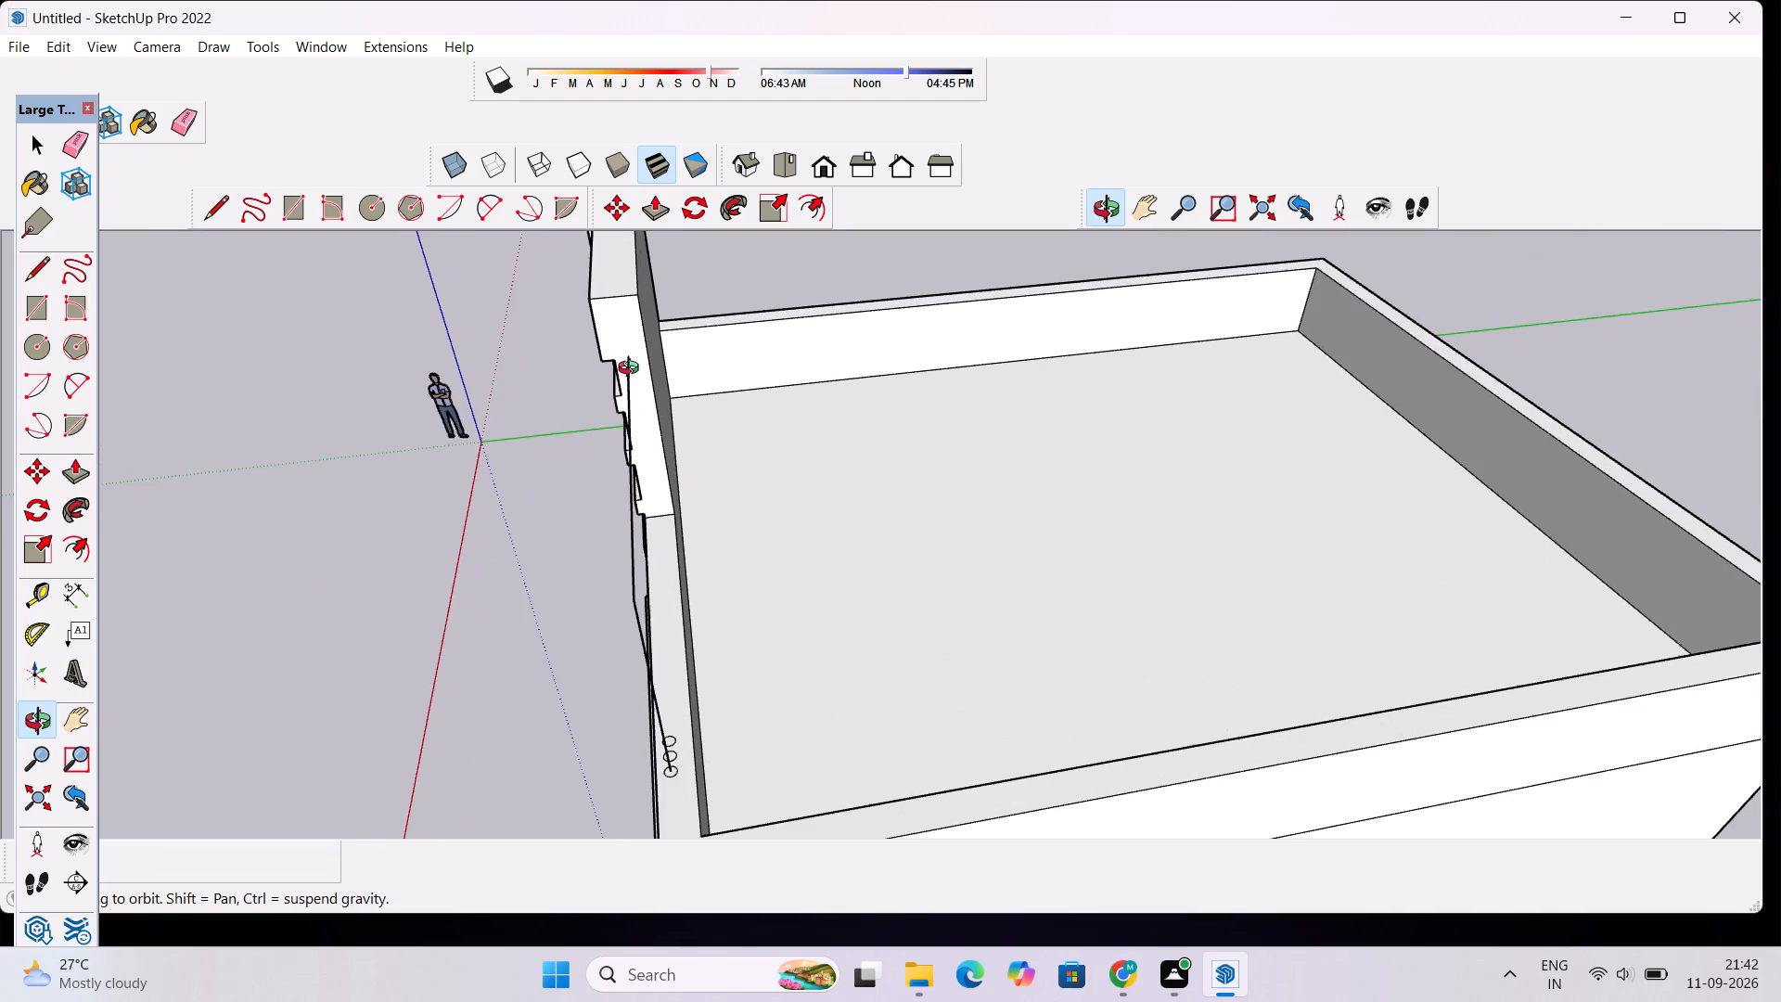
scroll(633, 370, "up", 11)
left_click_drag(583, 416, 882, 416)
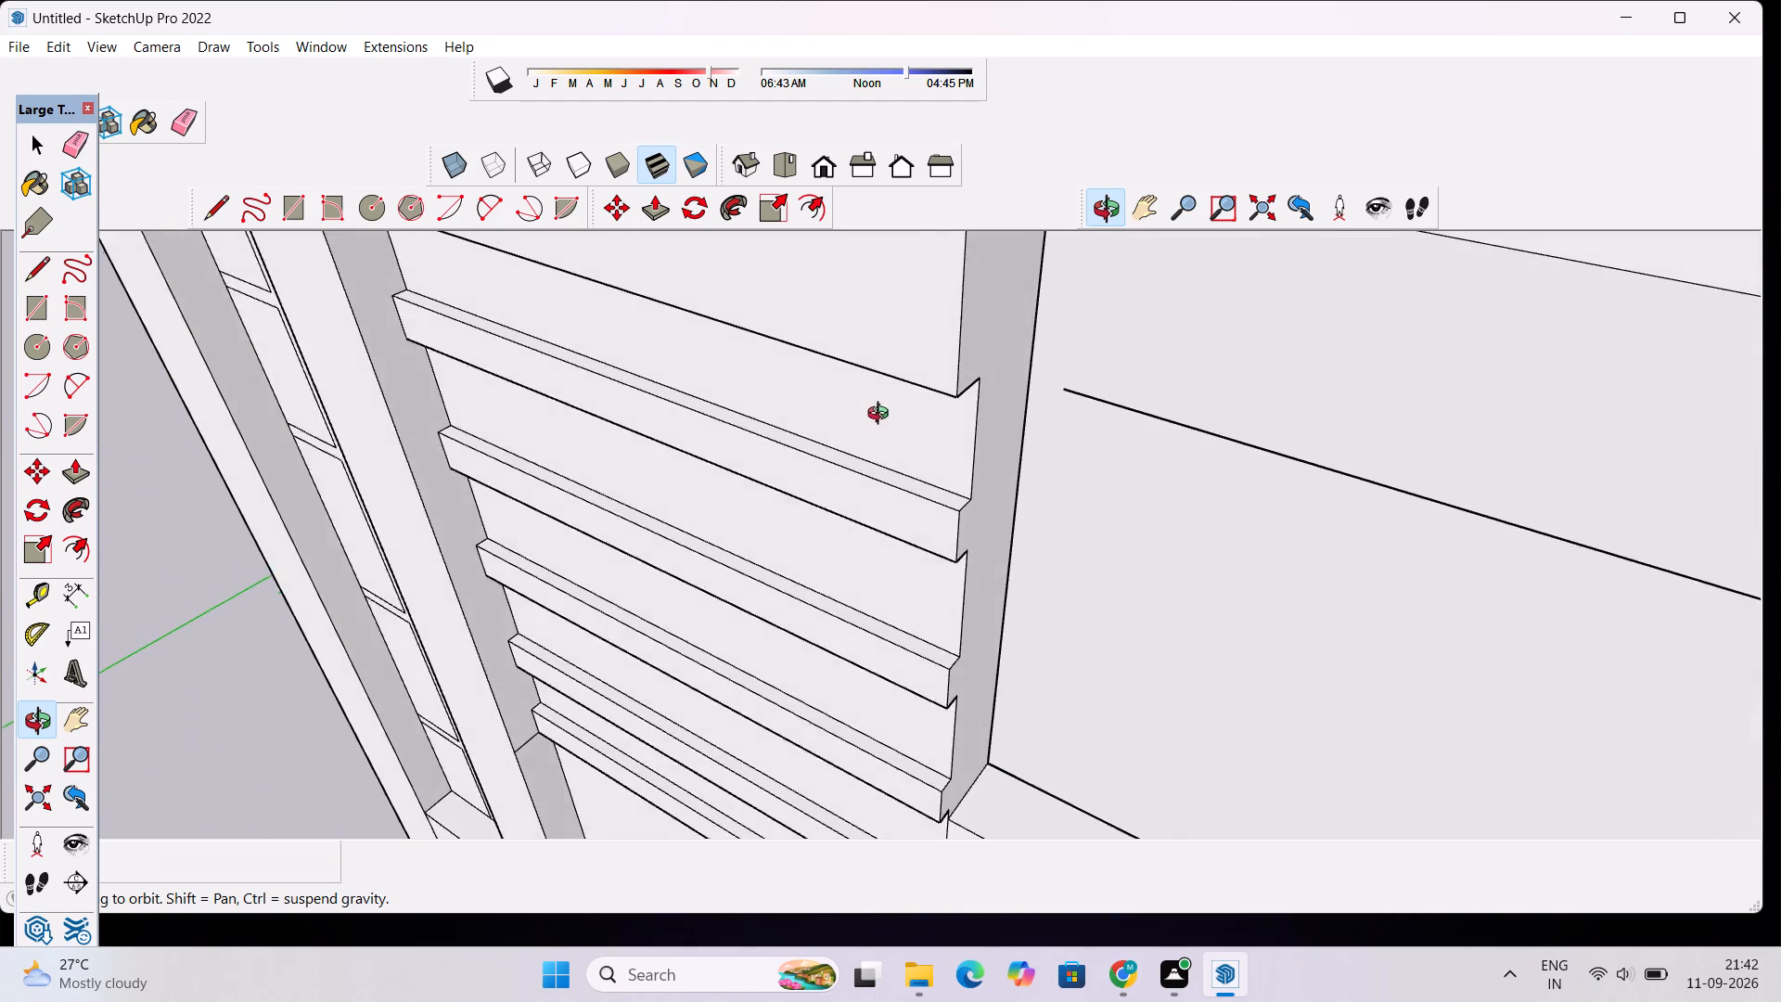
left_click_drag(882, 416, 884, 415)
scroll(954, 402, "down", 2)
scroll(1160, 430, "up", 4)
scroll(1148, 438, "down", 4)
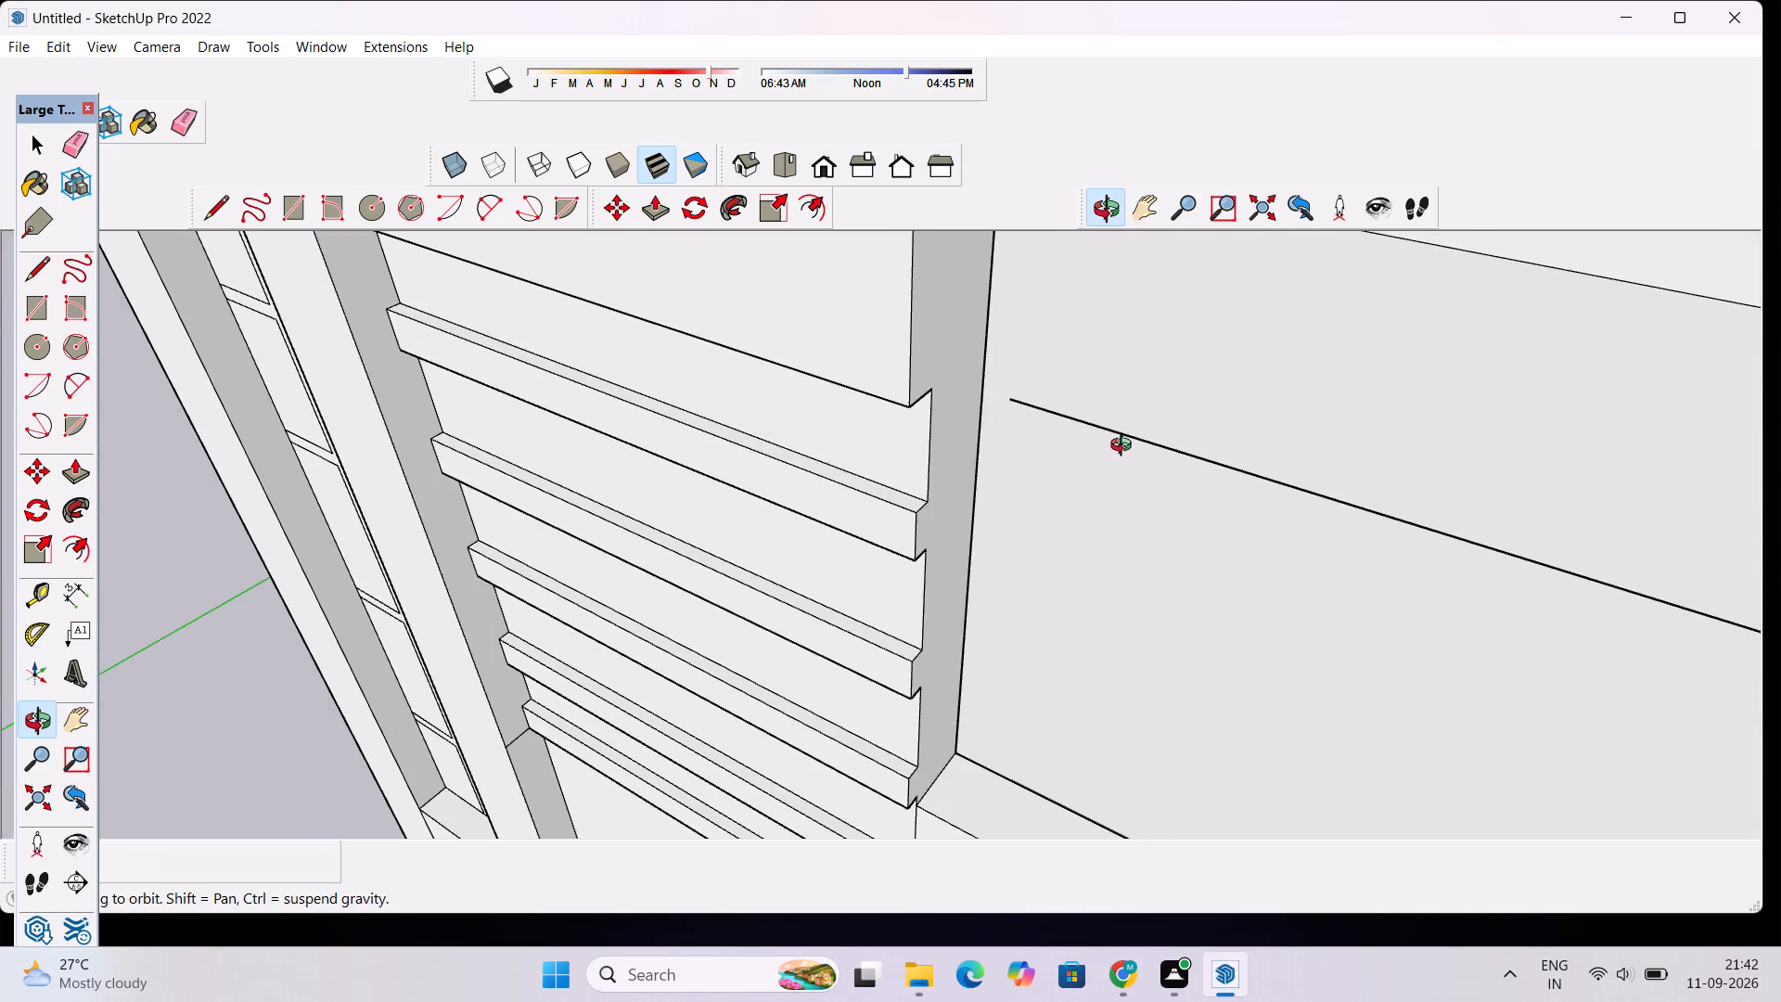
scroll(1125, 447, "up", 2)
left_click_drag(1213, 409, 1026, 433)
scroll(1023, 433, "down", 1)
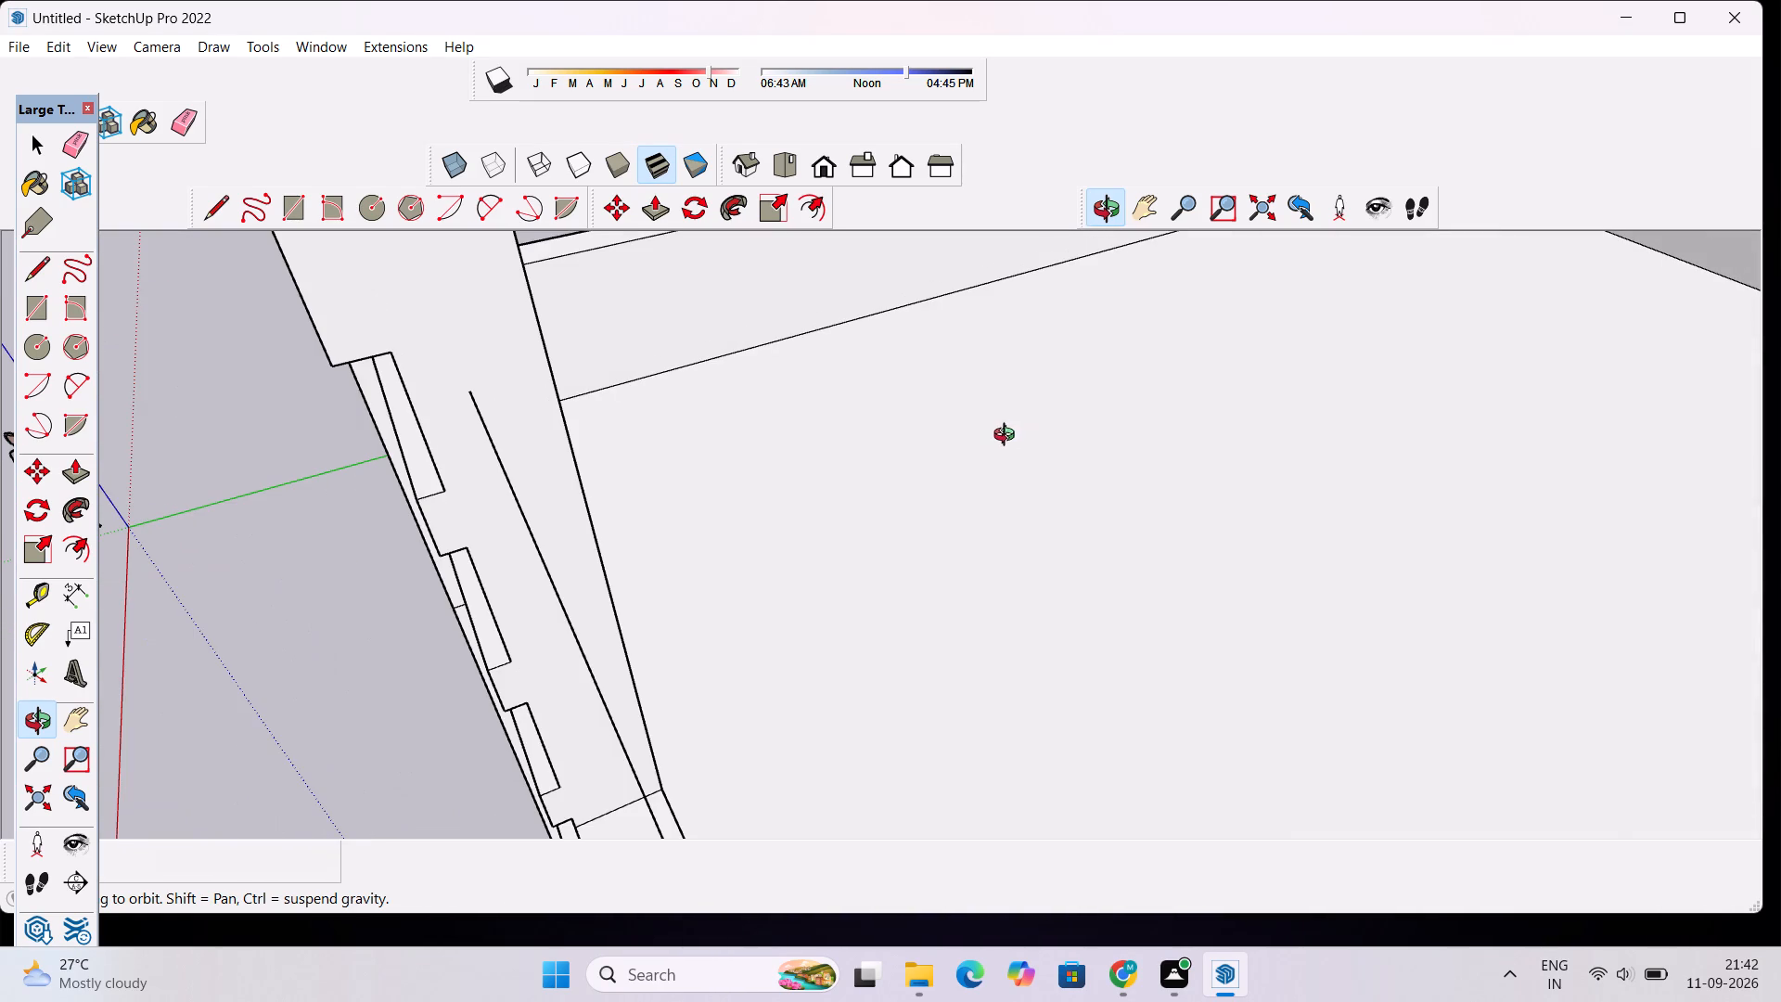
key("l")
scroll(506, 417, "up", 4)
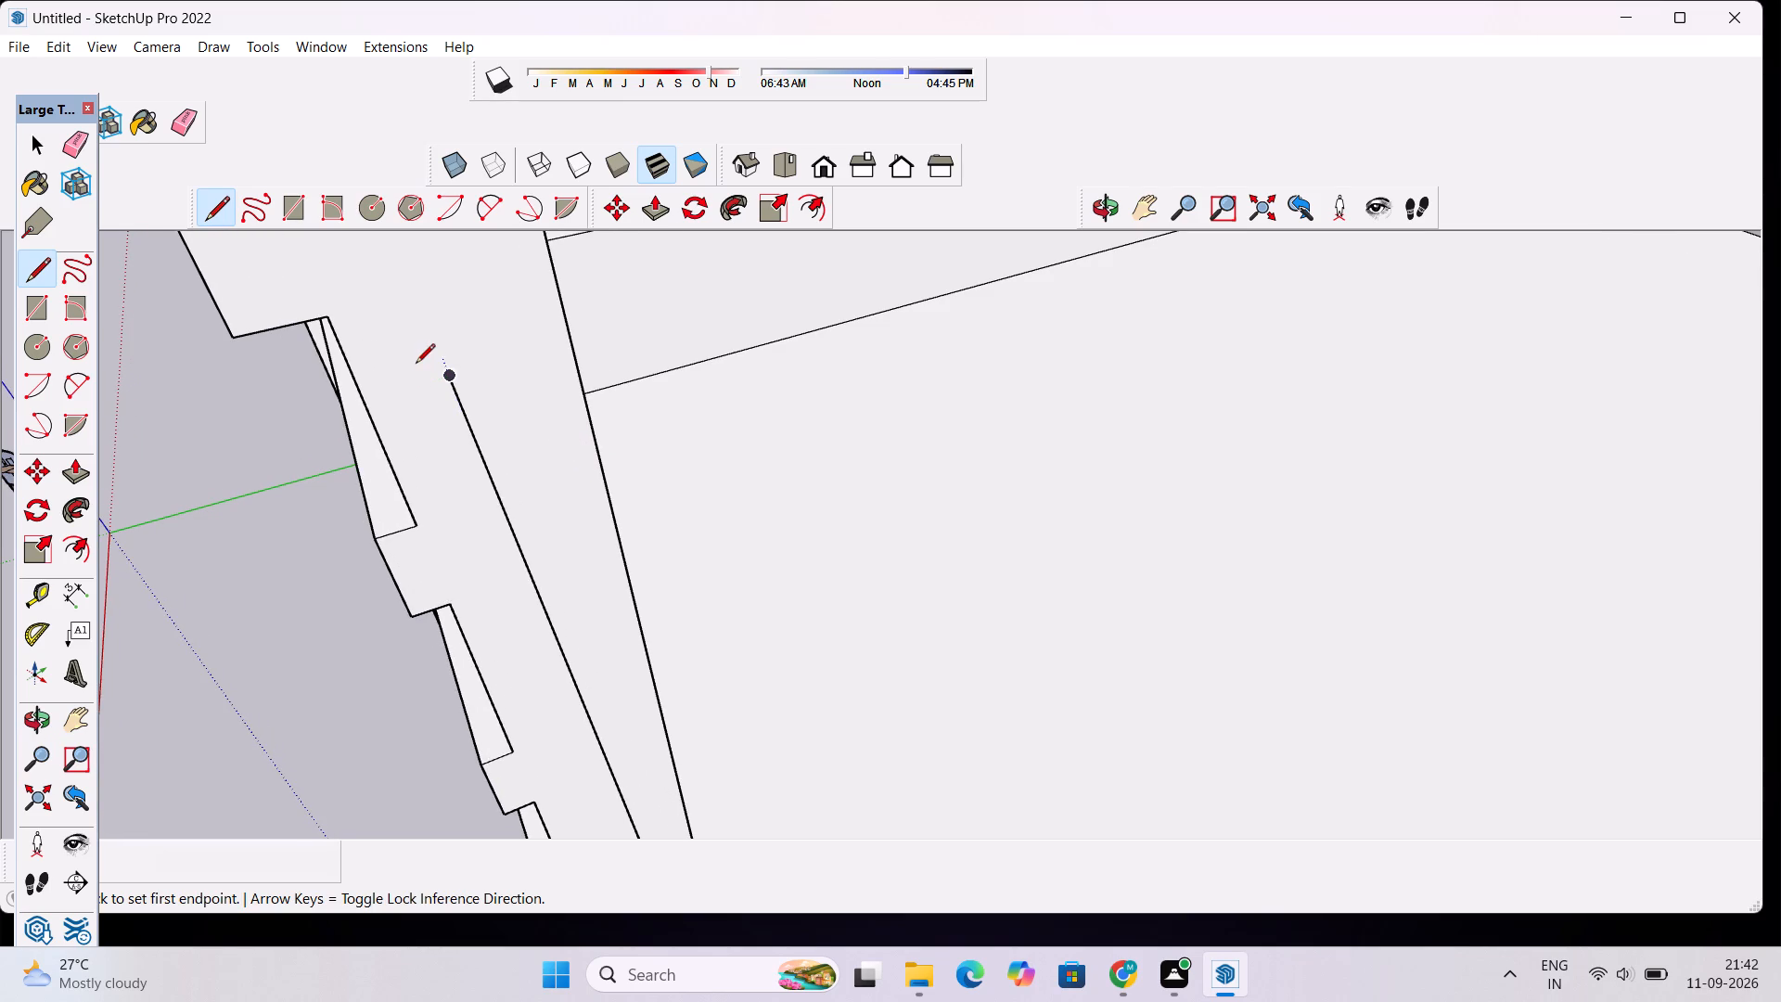
left_click(452, 380)
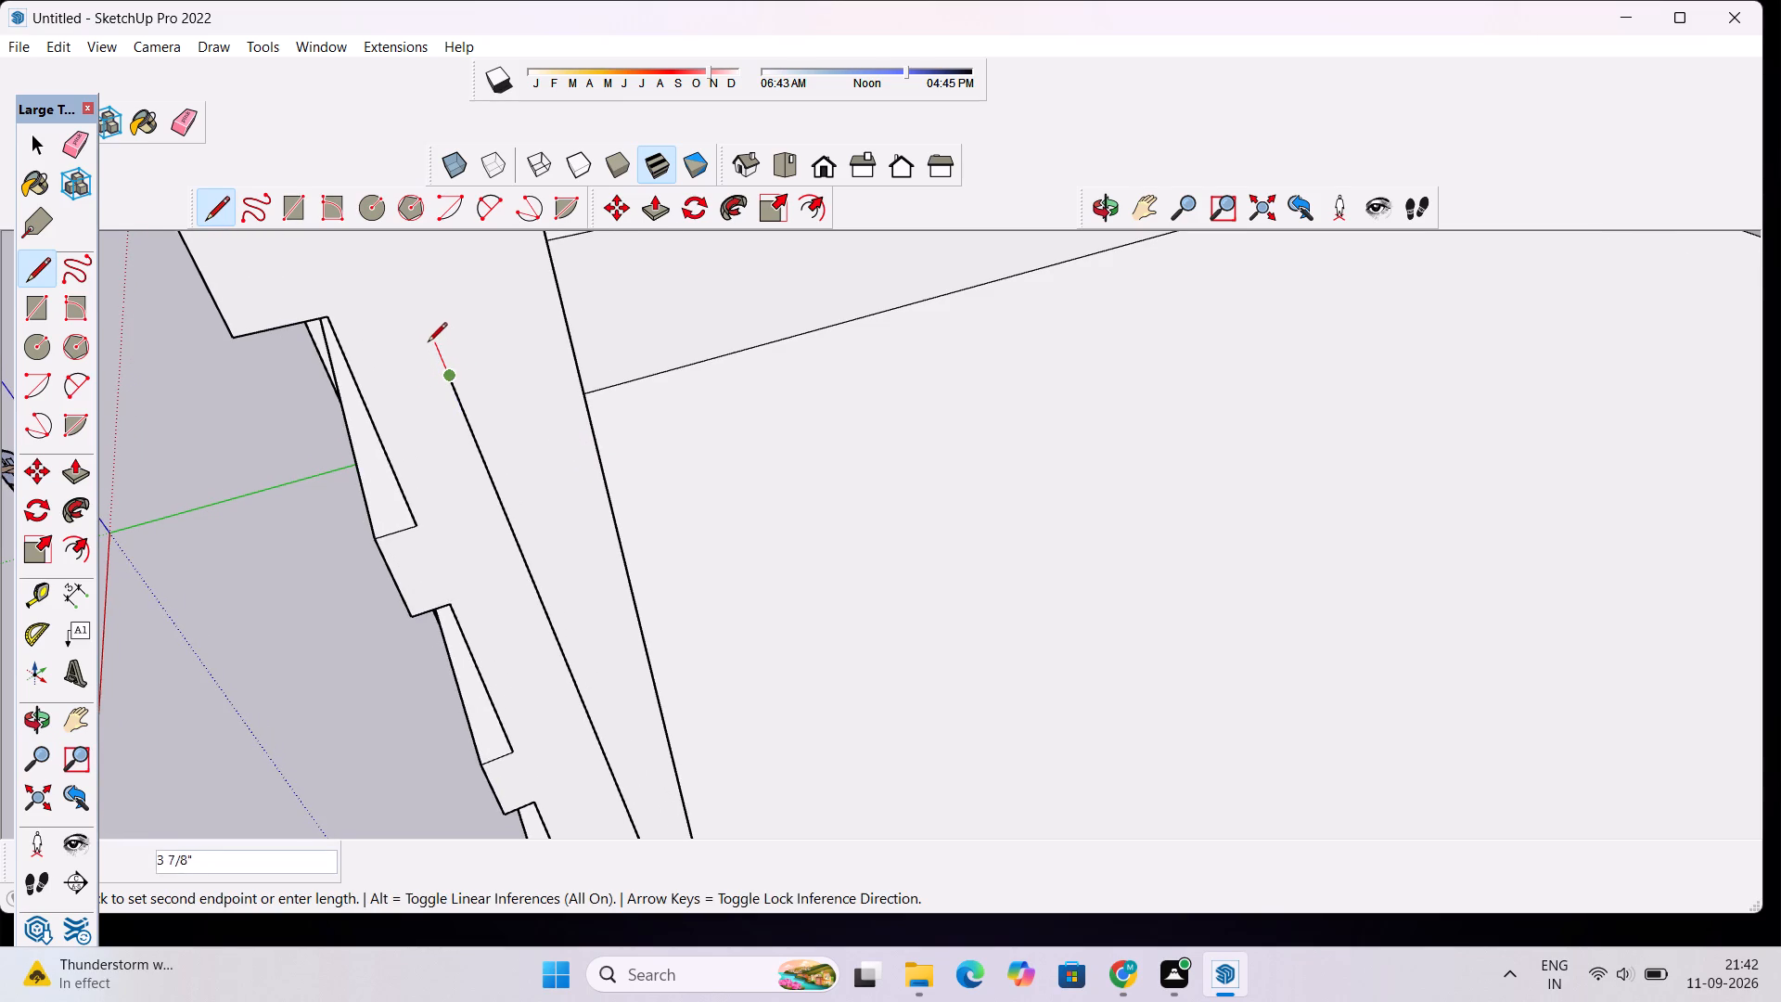
left_click(422, 320)
scroll(422, 317, "down", 5)
key("space")
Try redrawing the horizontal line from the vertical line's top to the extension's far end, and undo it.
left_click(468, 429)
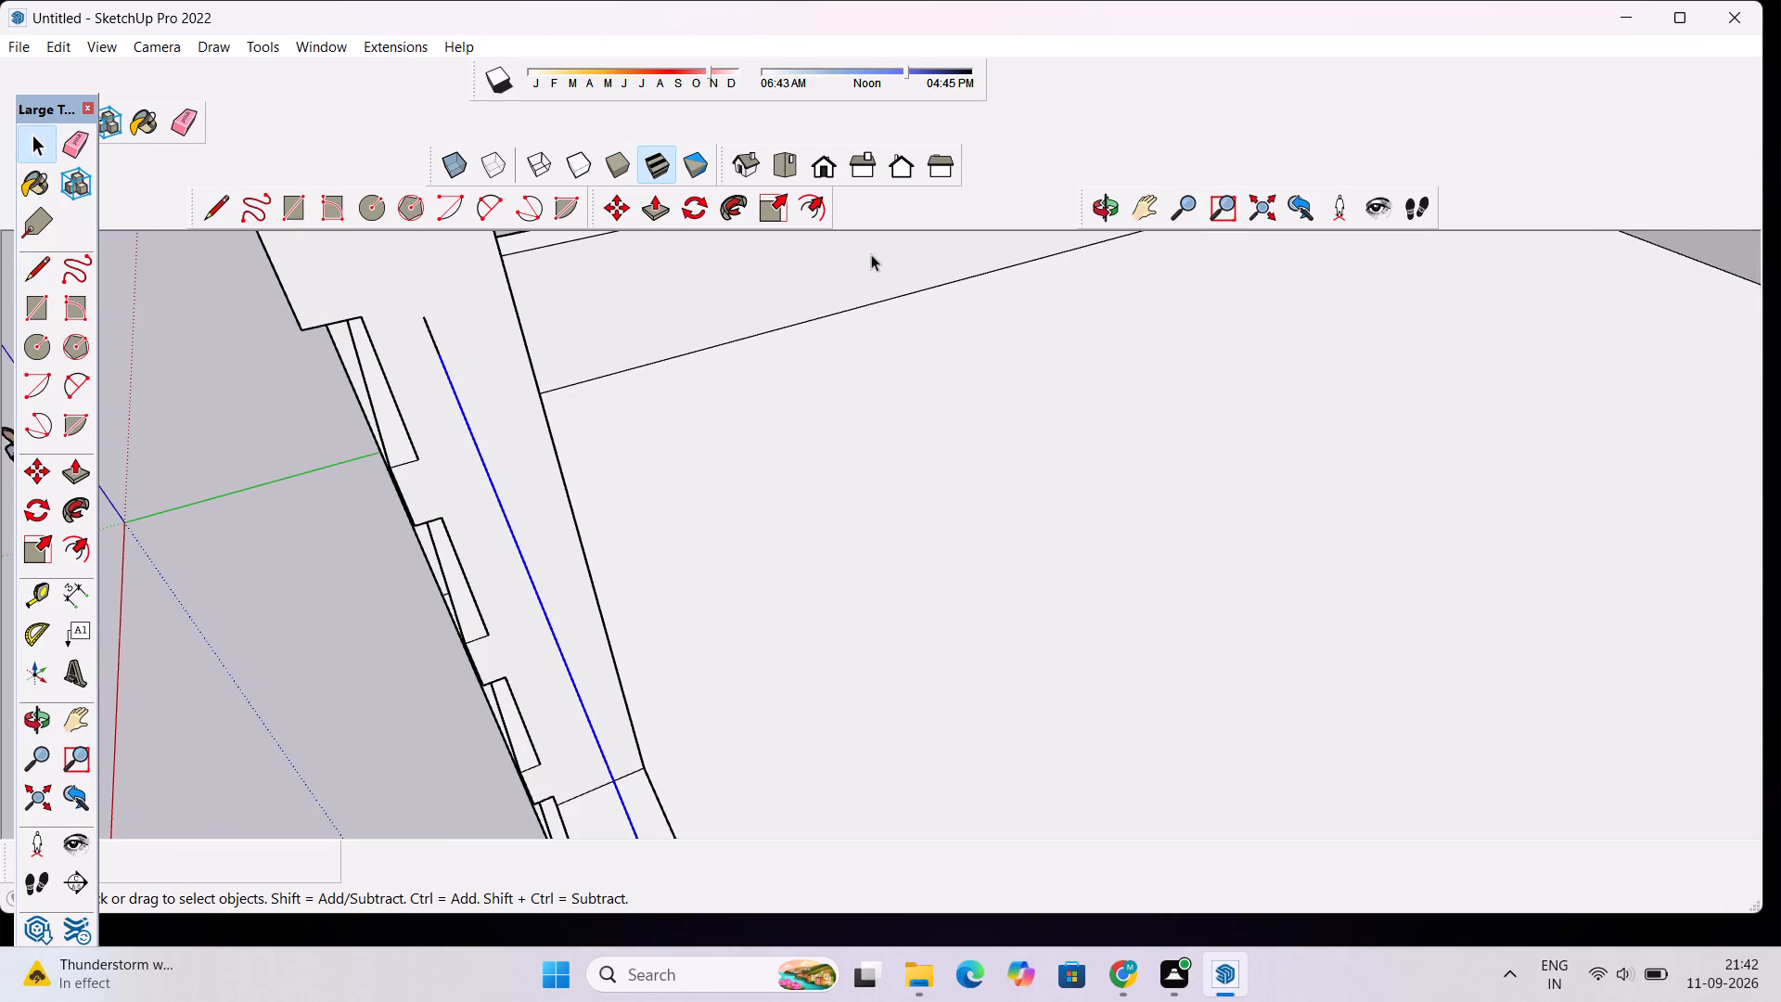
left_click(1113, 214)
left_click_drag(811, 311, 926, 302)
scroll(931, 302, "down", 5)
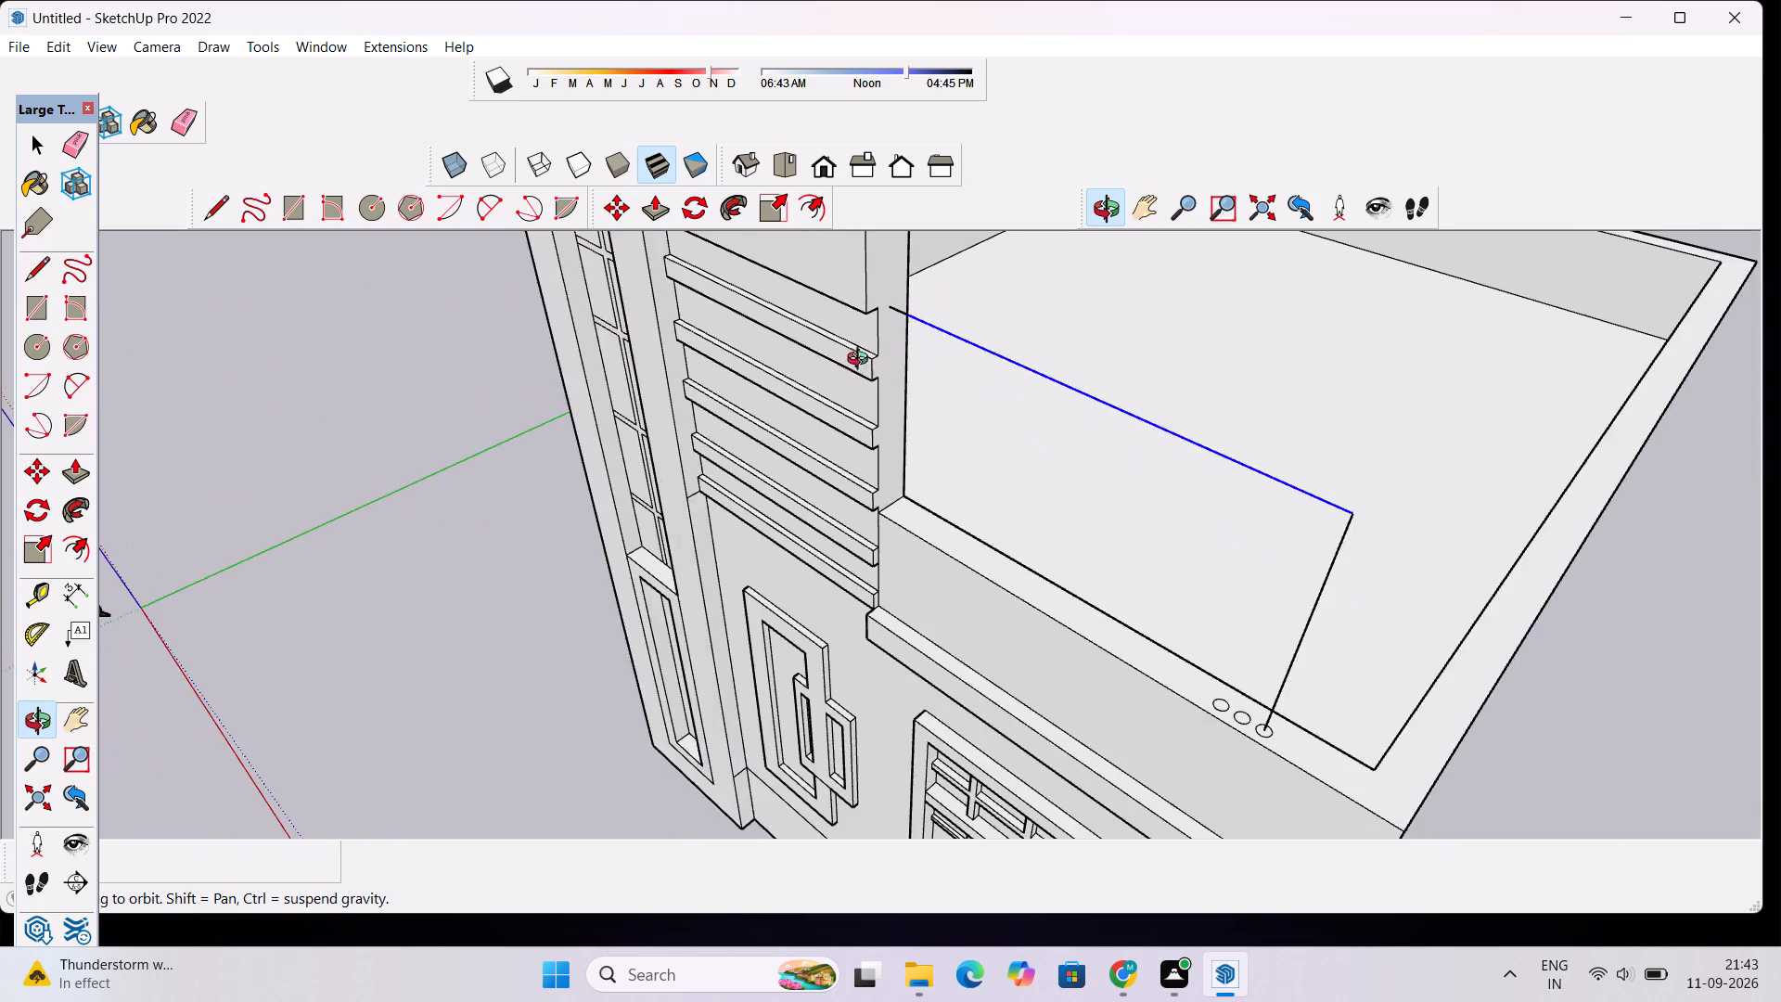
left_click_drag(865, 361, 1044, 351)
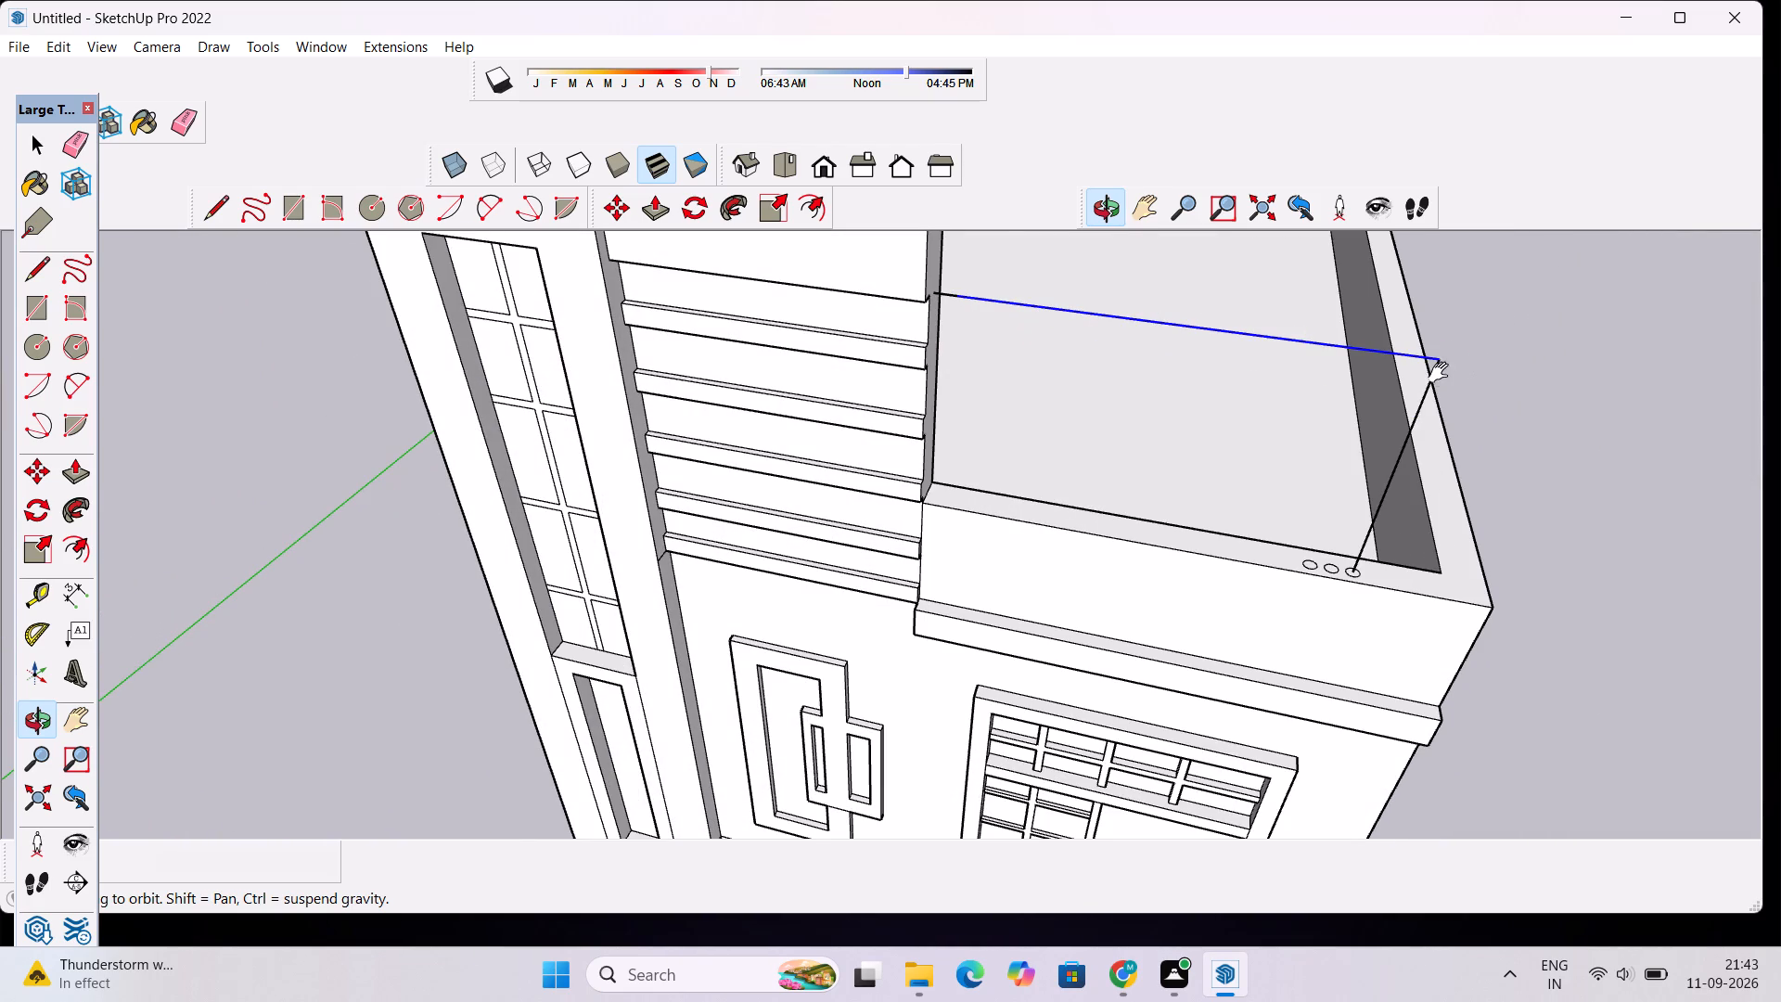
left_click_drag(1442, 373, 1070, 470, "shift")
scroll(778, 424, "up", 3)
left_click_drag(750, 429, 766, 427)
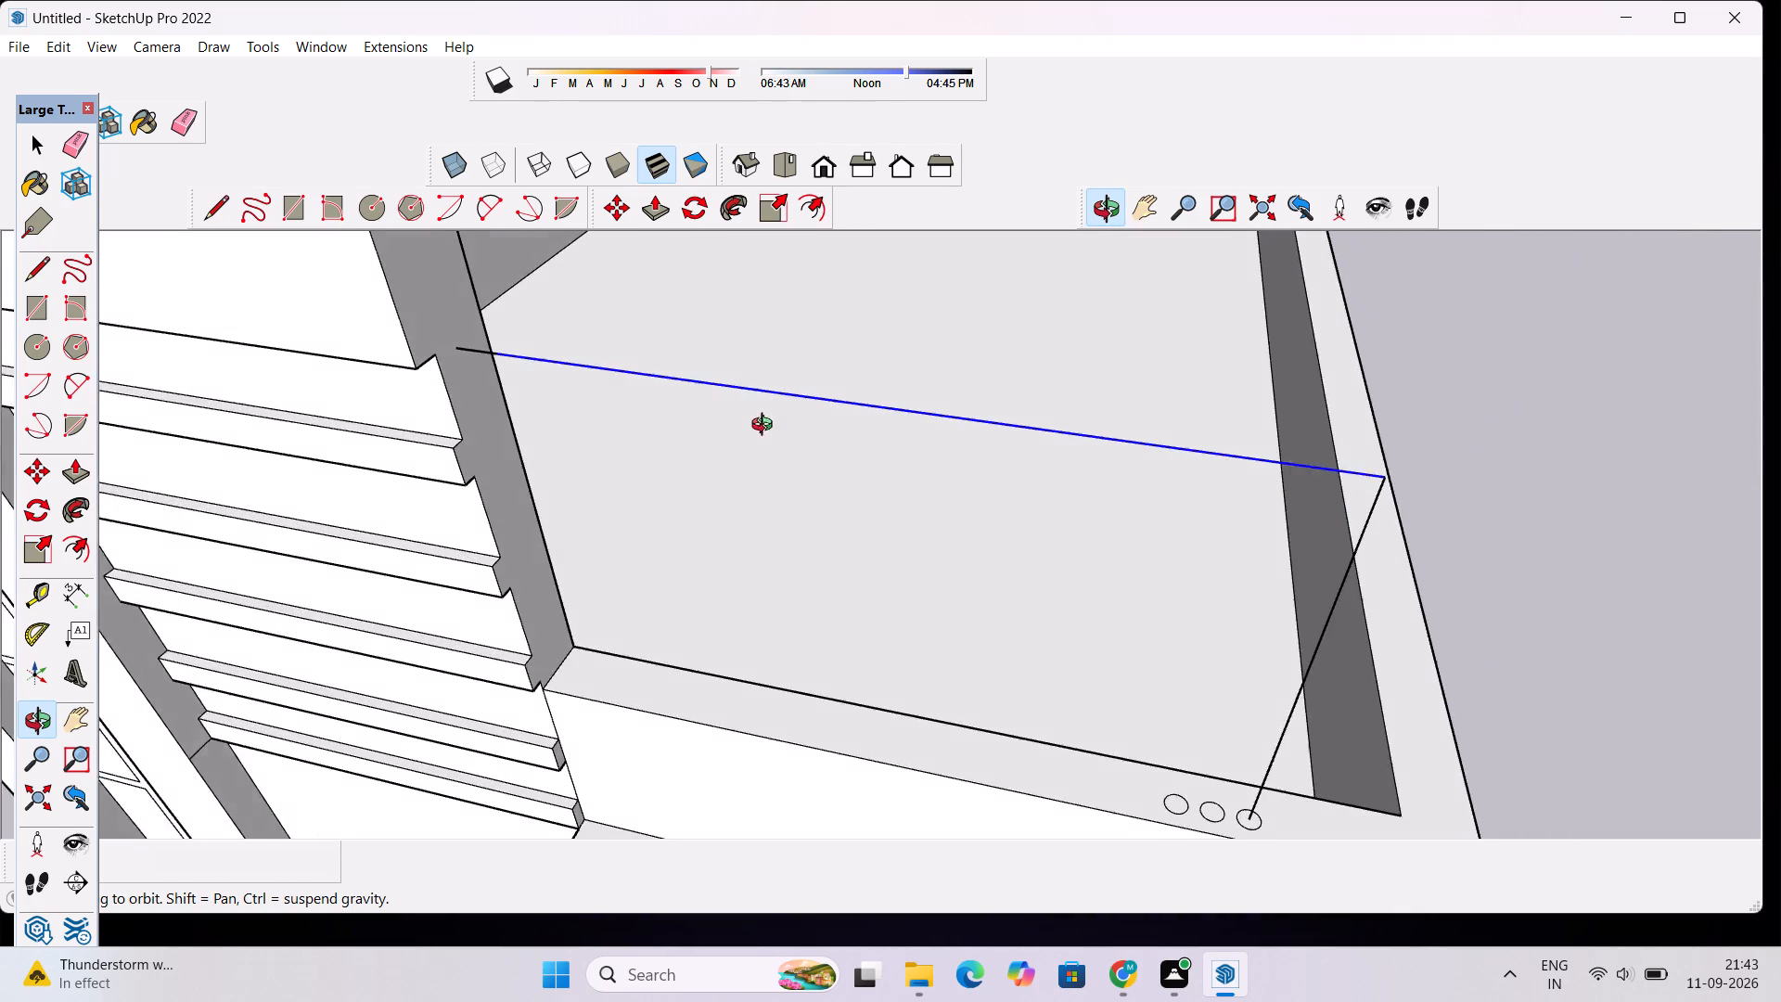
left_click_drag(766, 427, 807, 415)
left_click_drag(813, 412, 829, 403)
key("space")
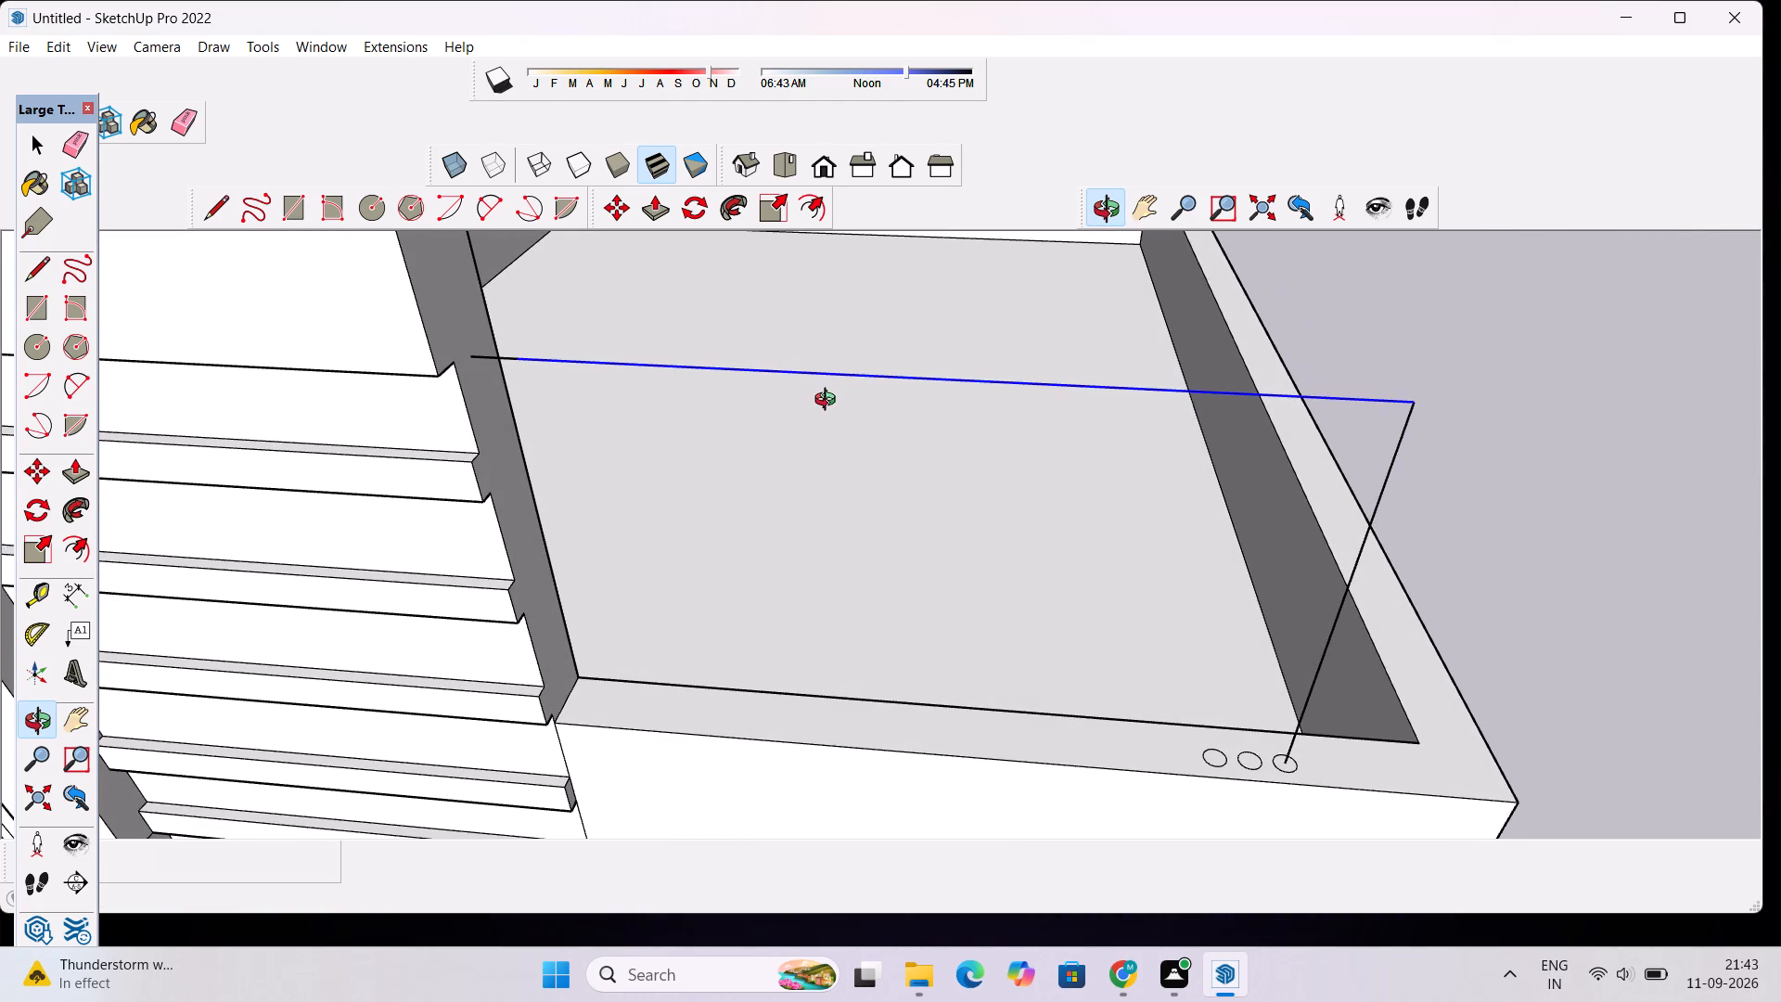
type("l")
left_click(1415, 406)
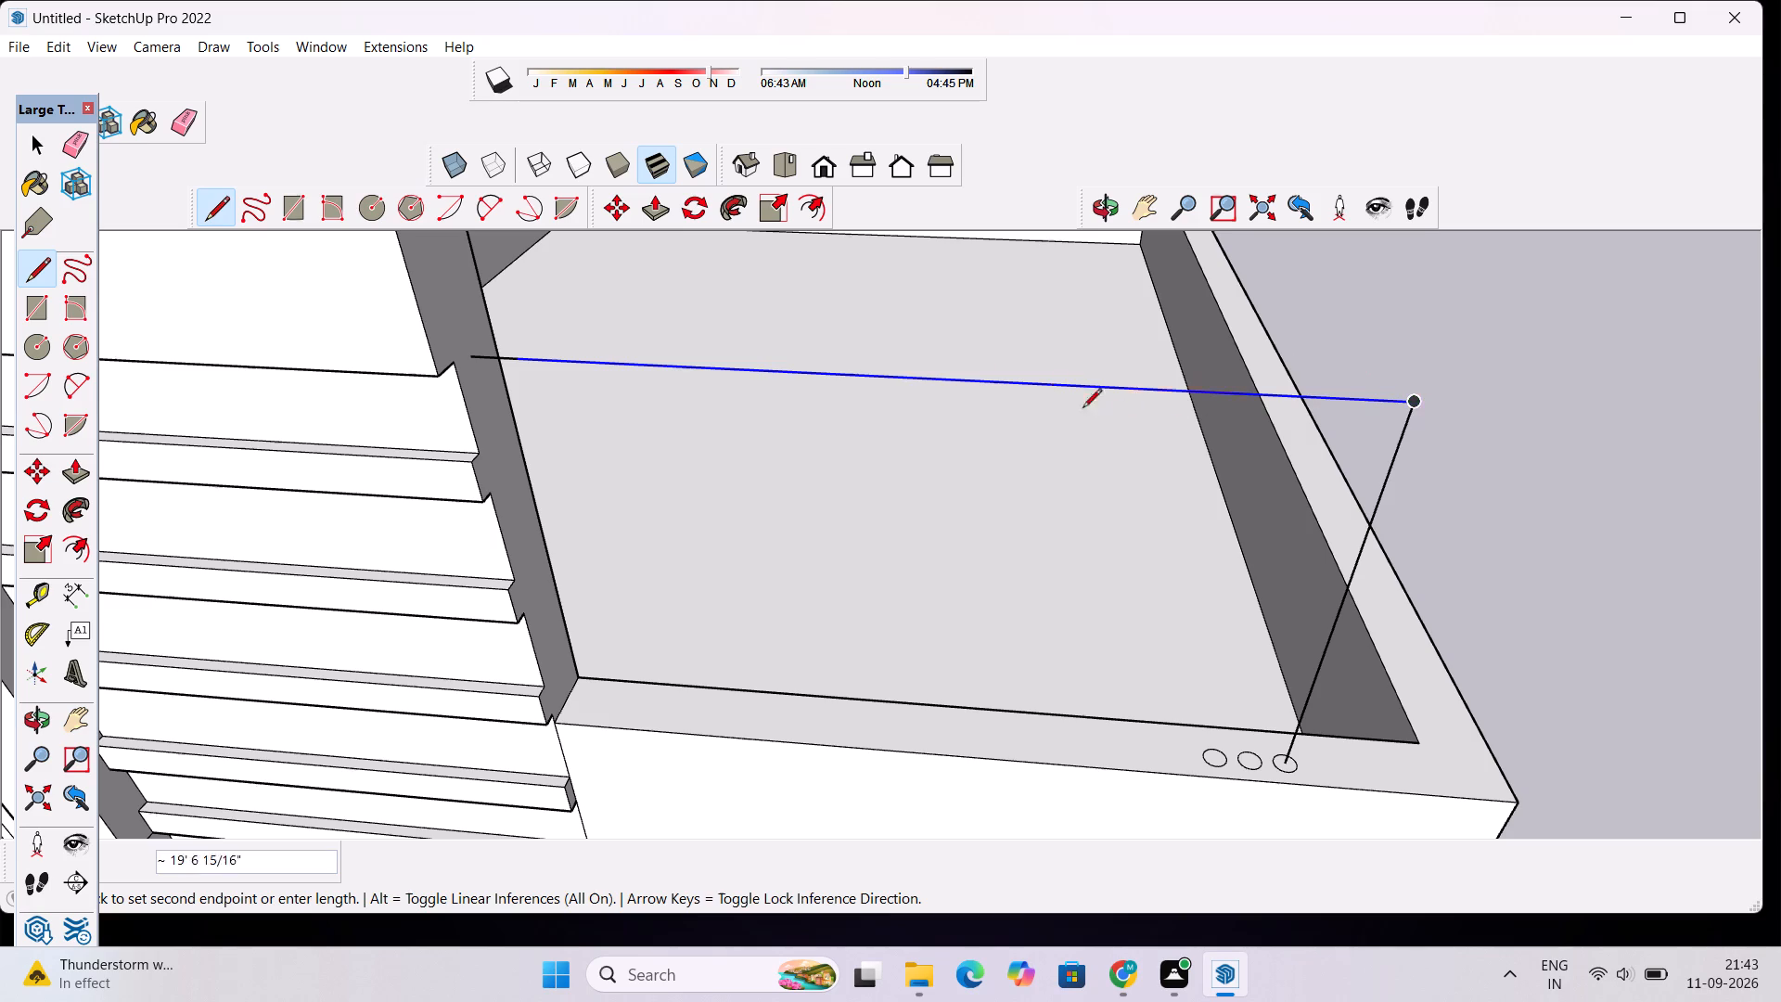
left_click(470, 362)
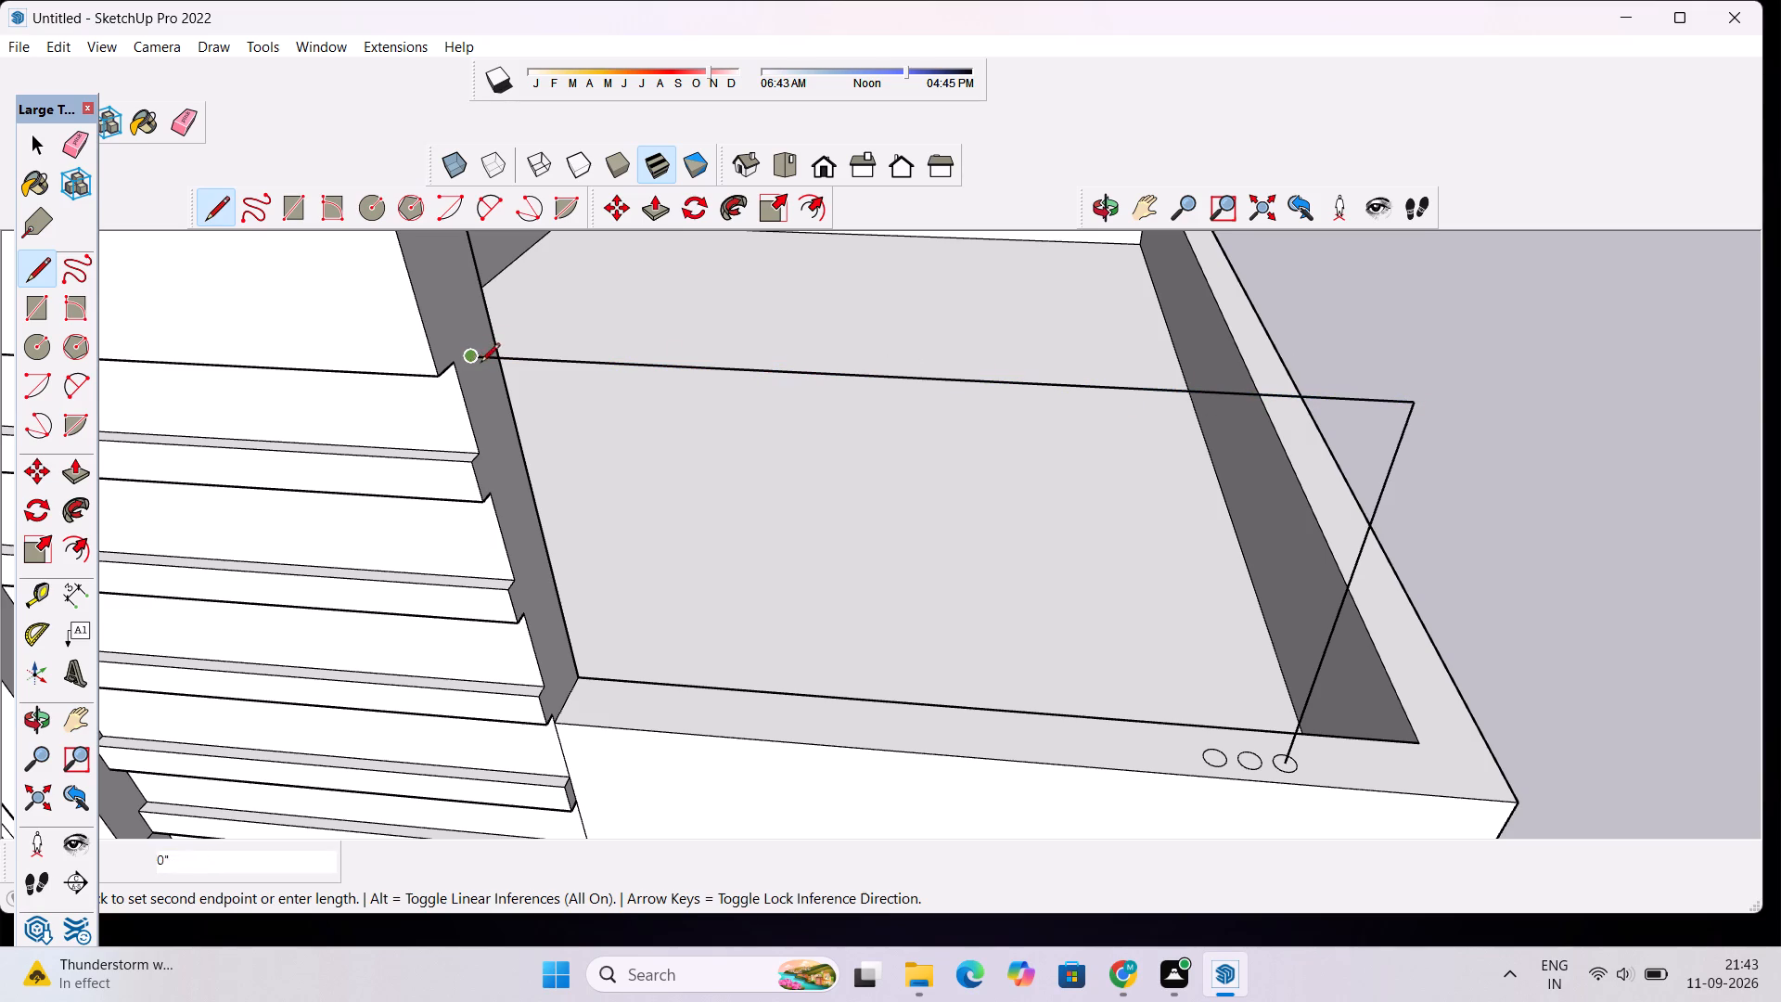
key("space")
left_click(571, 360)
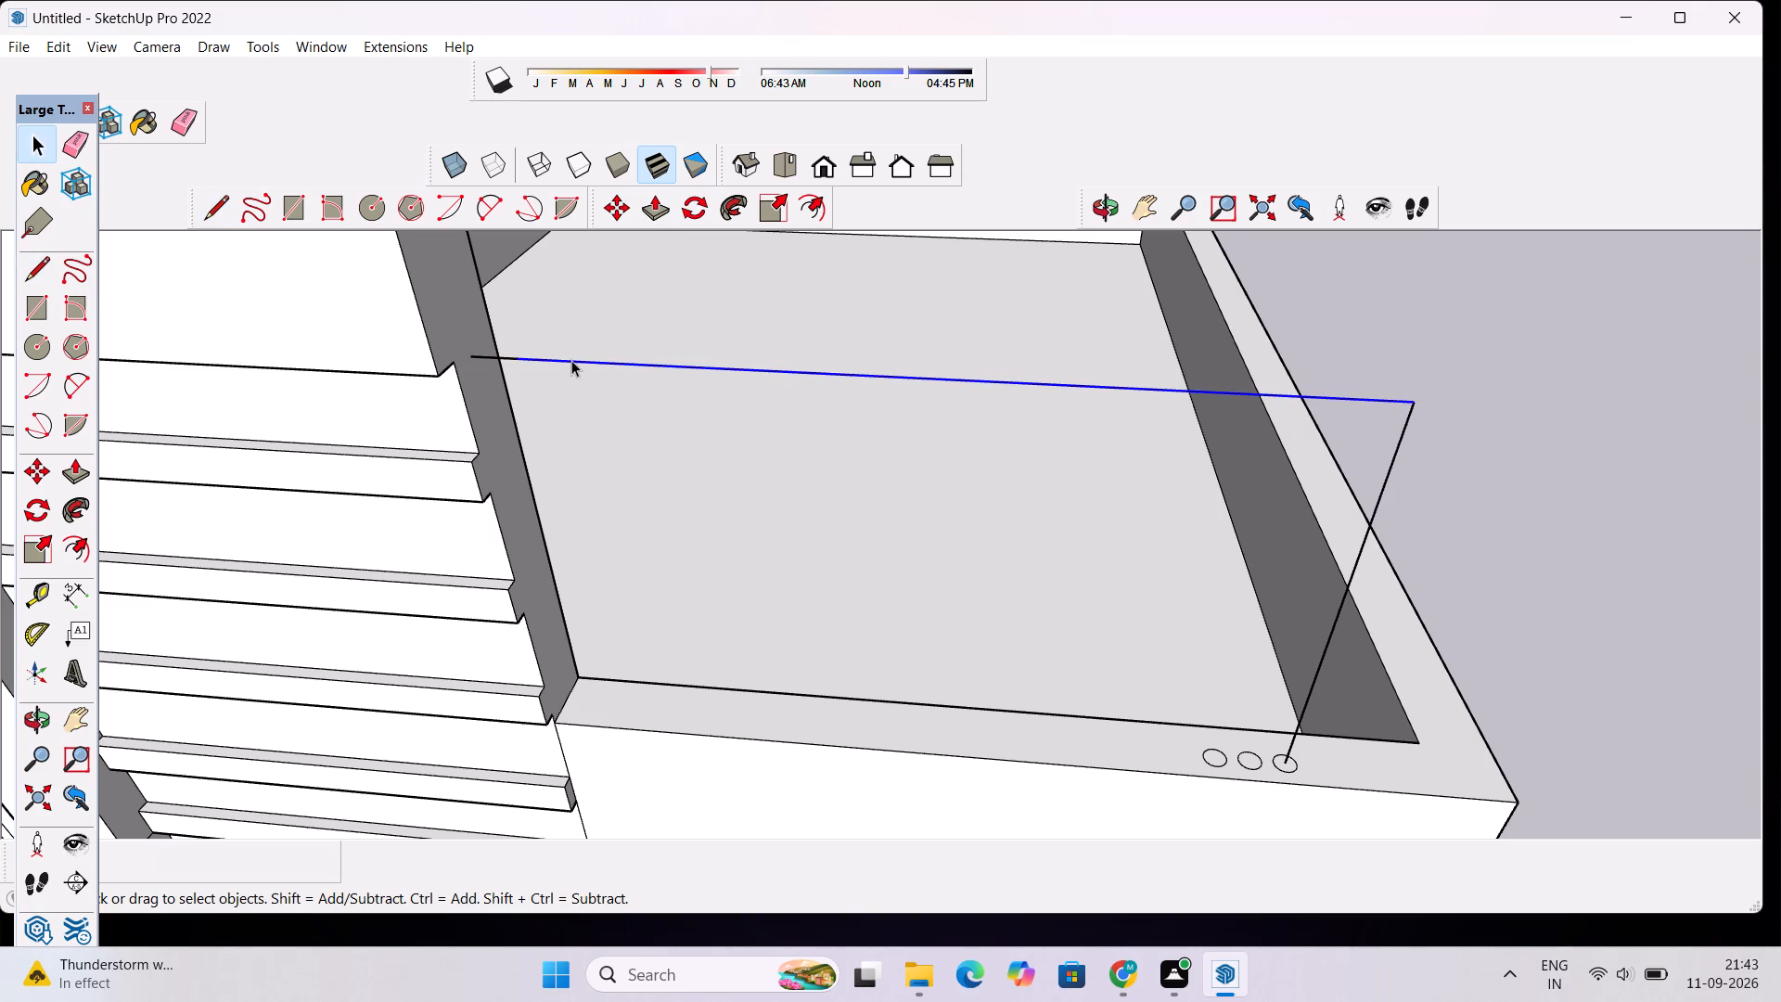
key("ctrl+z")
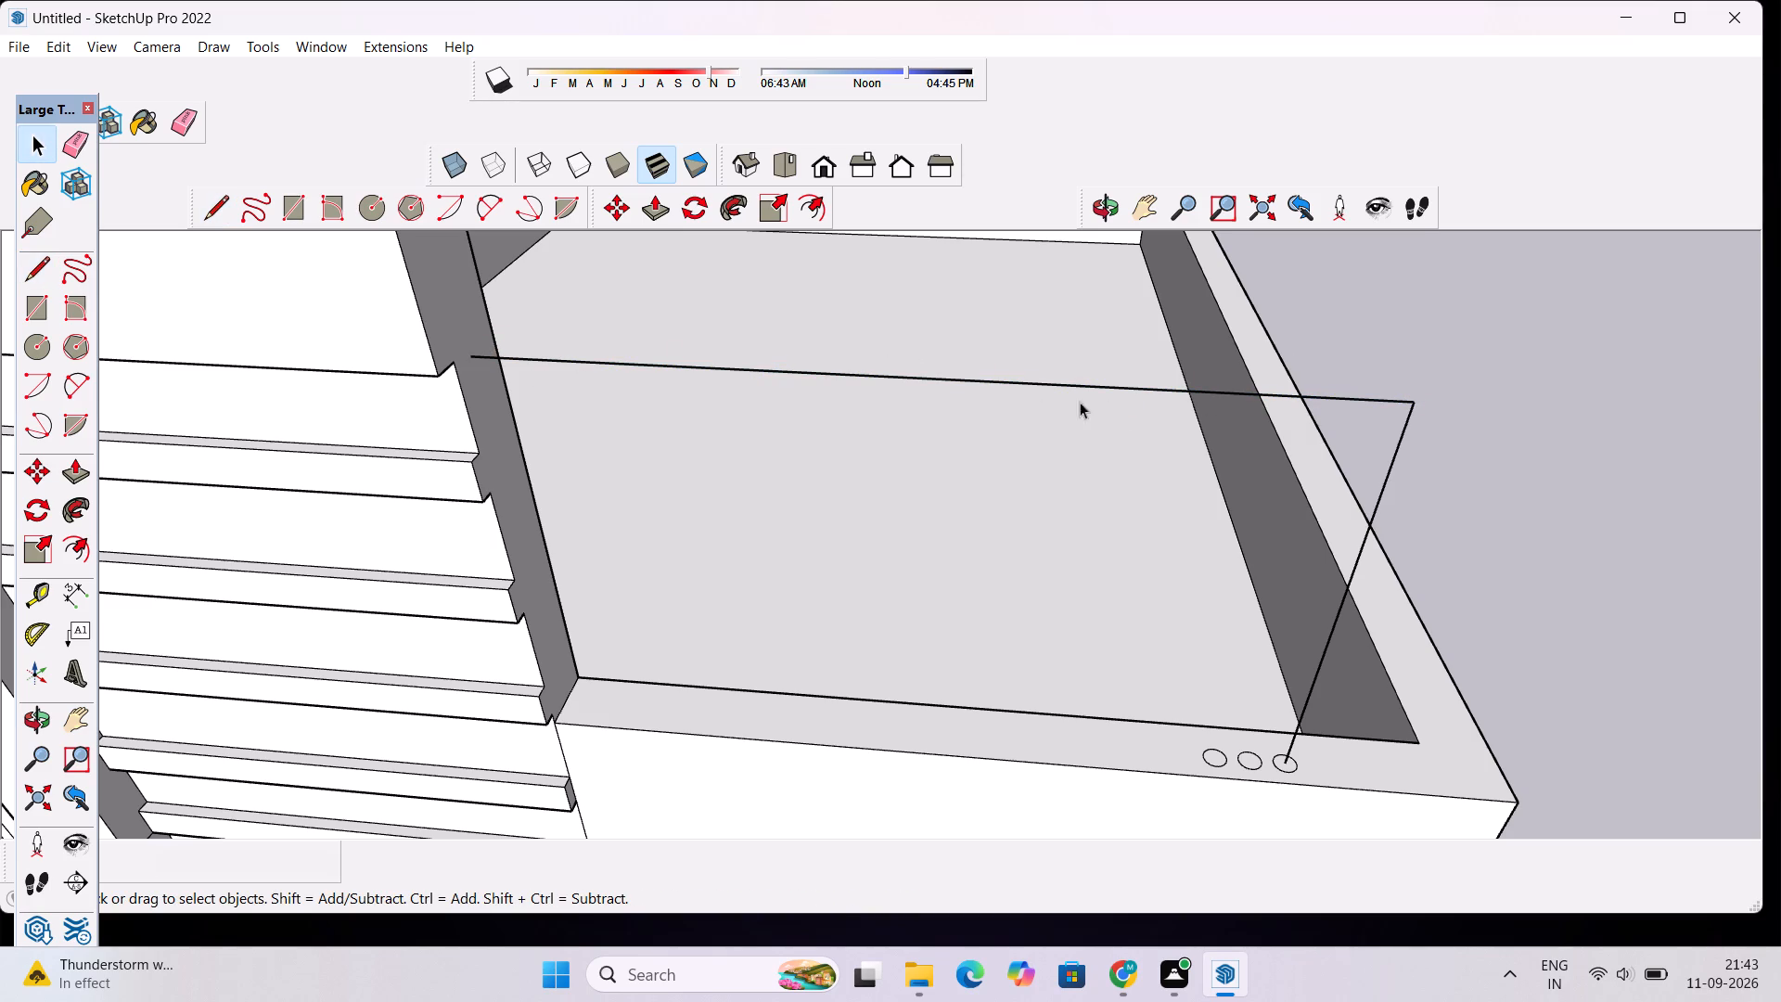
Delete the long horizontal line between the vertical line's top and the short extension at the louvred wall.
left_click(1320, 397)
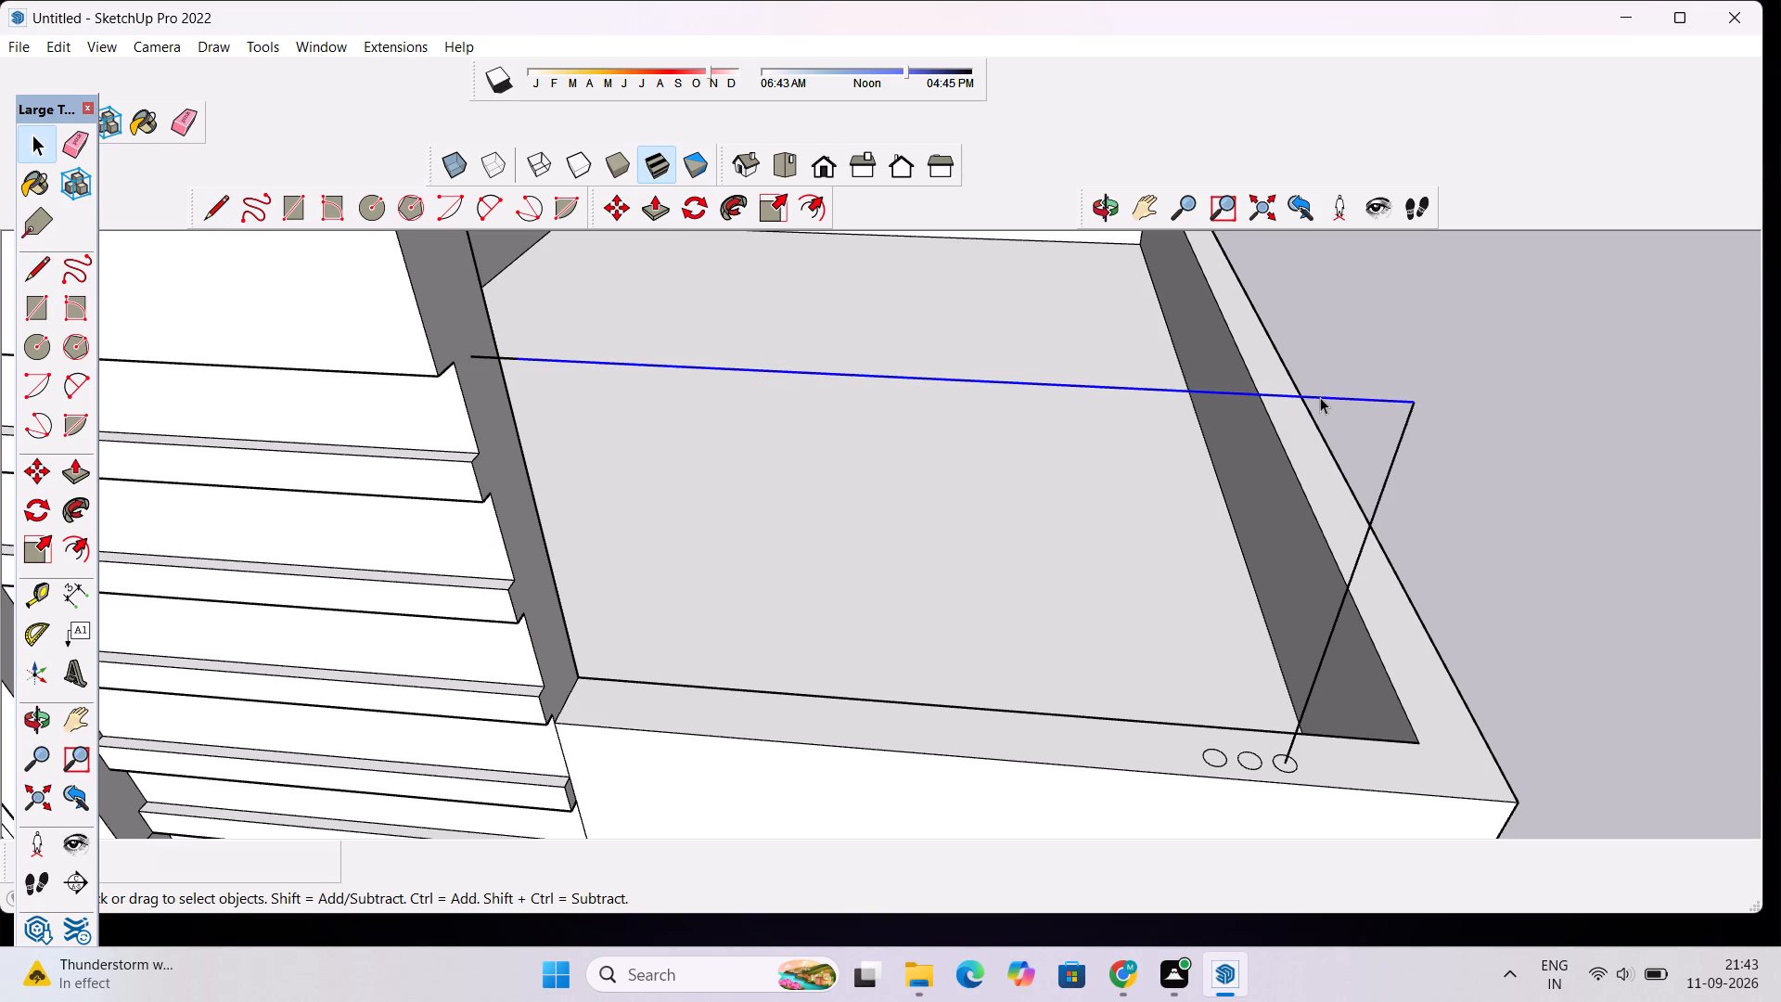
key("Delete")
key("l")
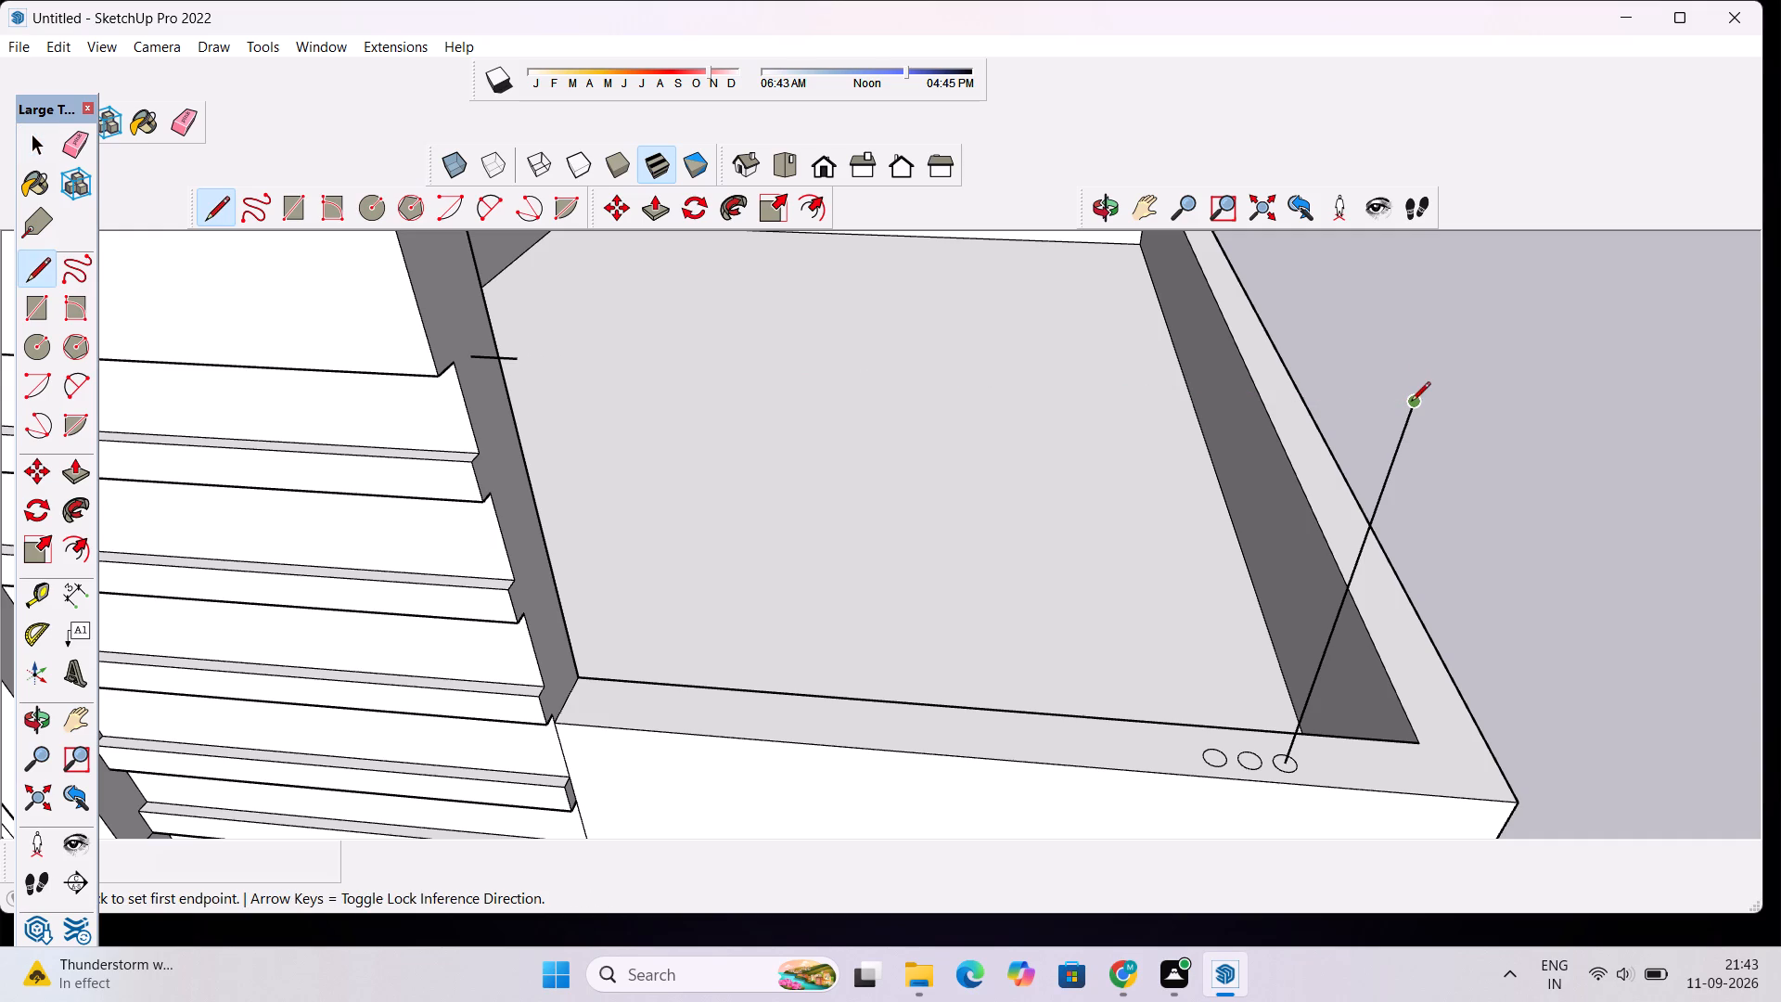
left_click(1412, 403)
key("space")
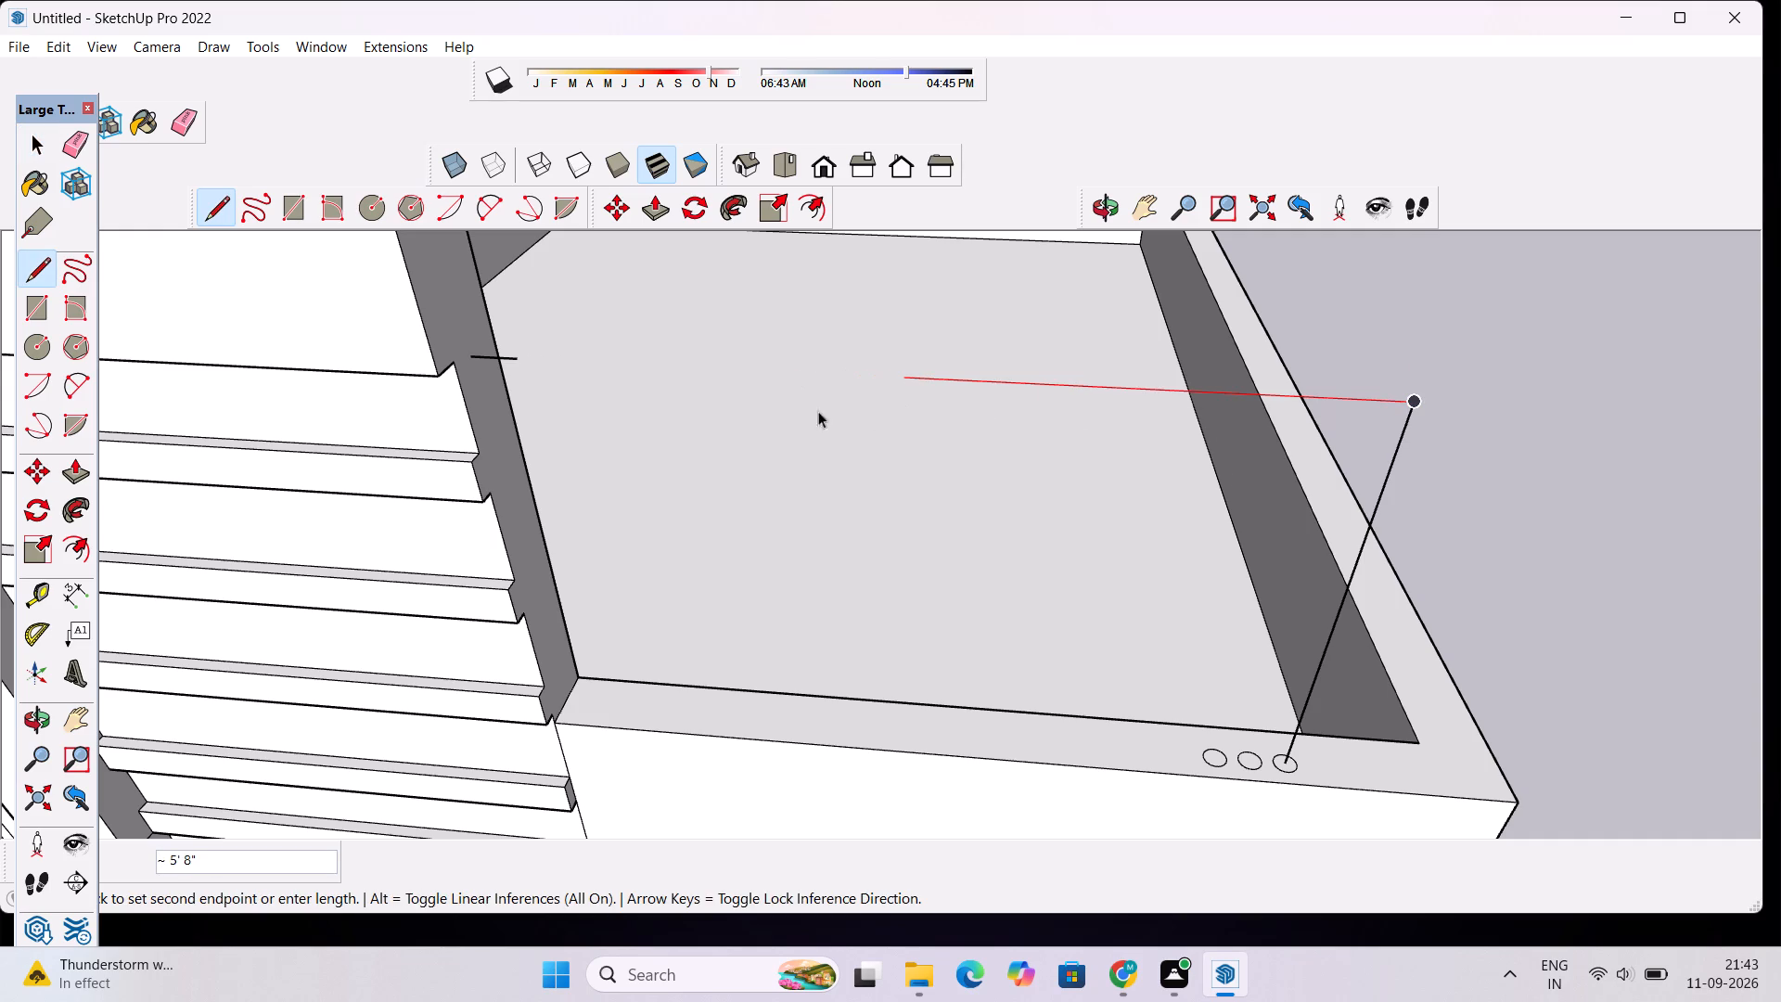
Delete the short extension line left at the louvred wall.
left_click(493, 360)
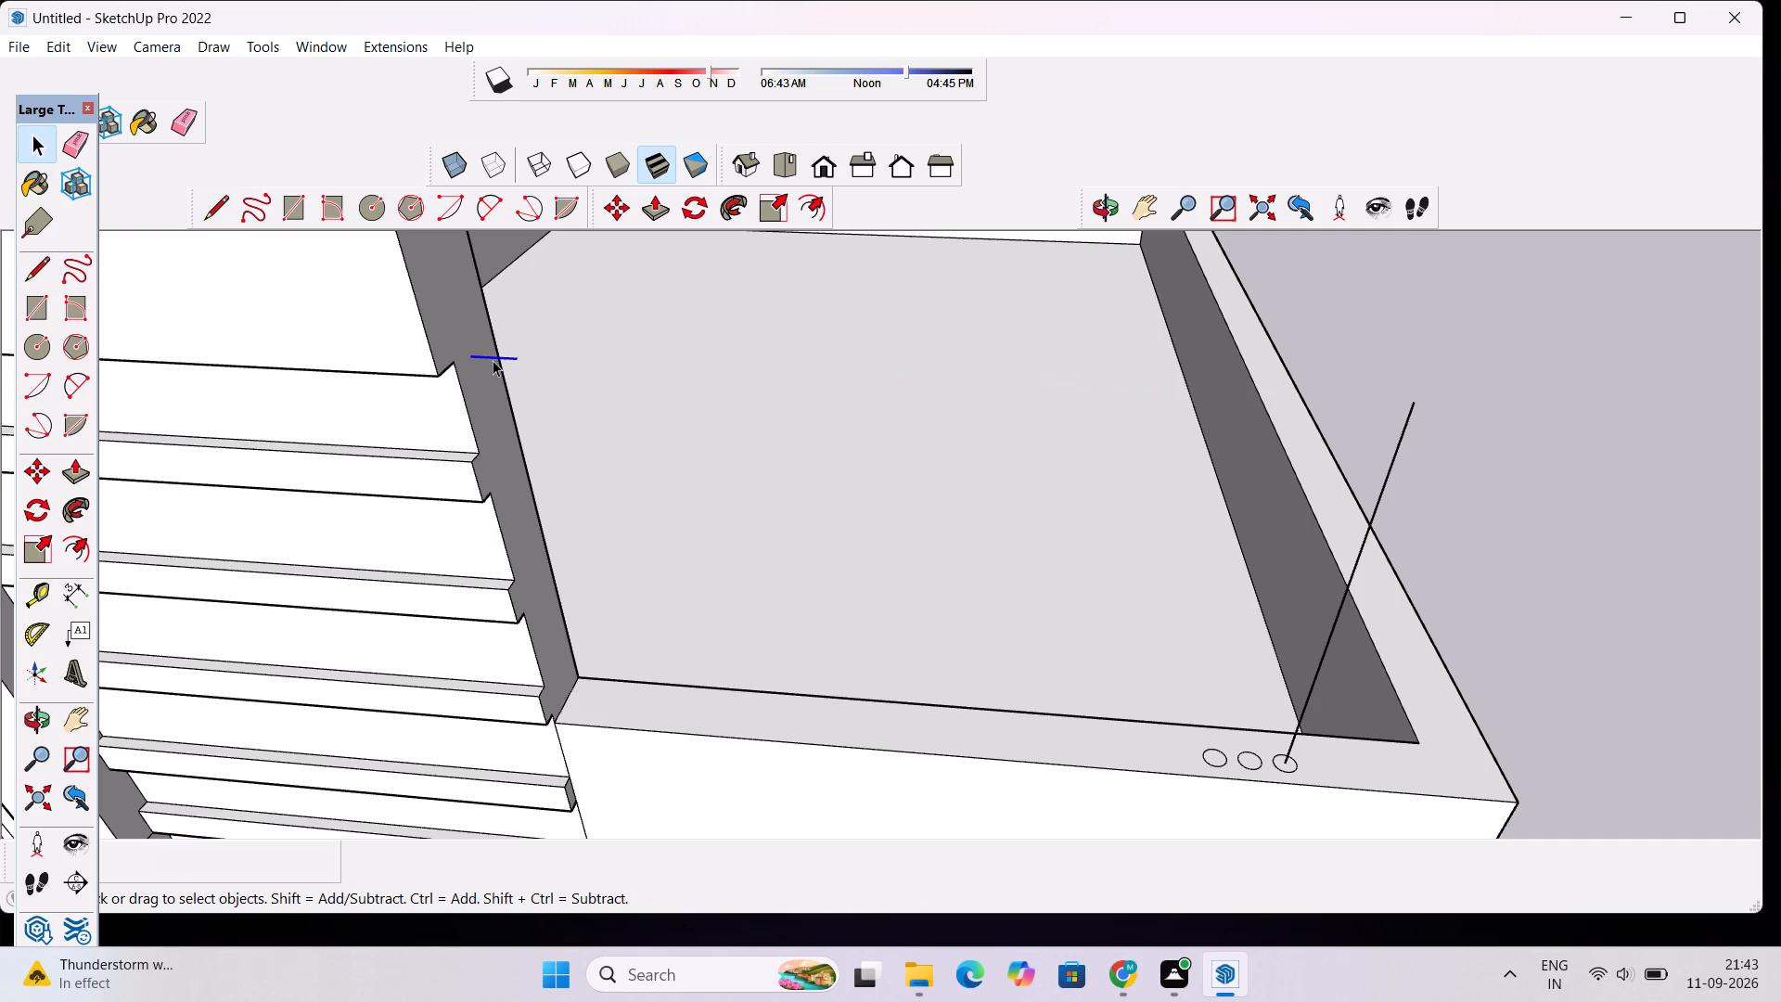
key("Delete")
Draw a single horizontal line along the red axis from the existing vertical line's top to the louvred wall.
key("l")
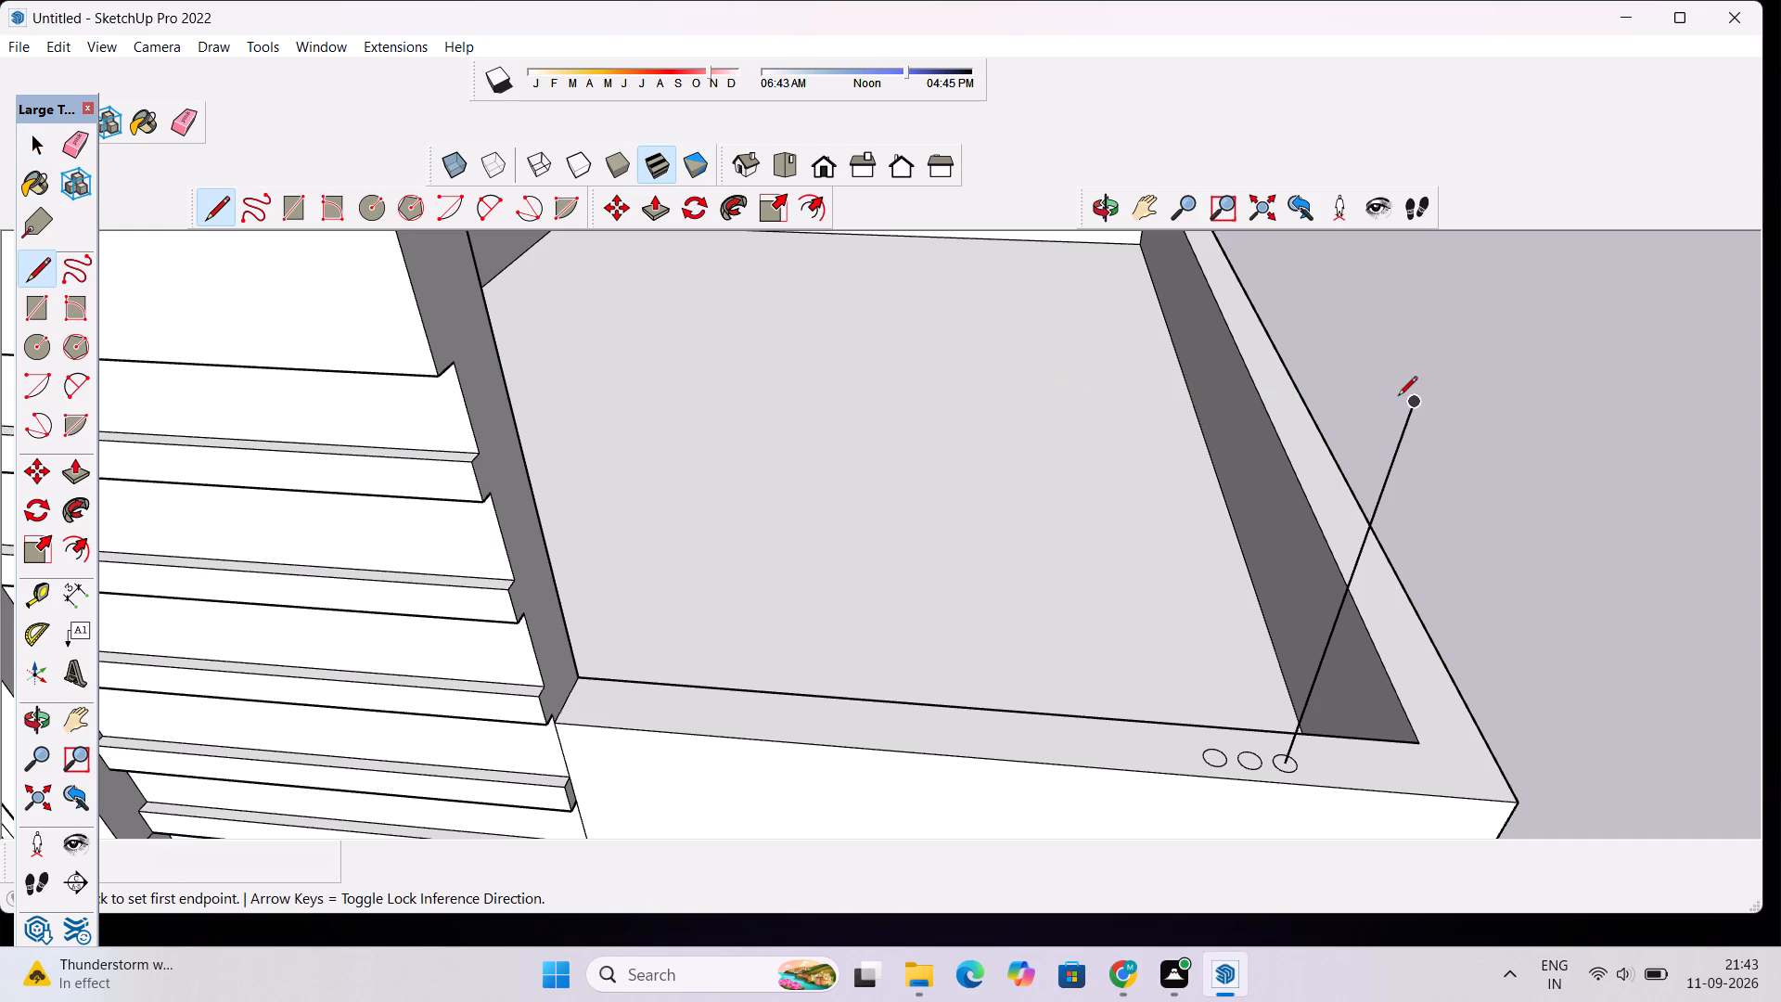
left_click(1413, 407)
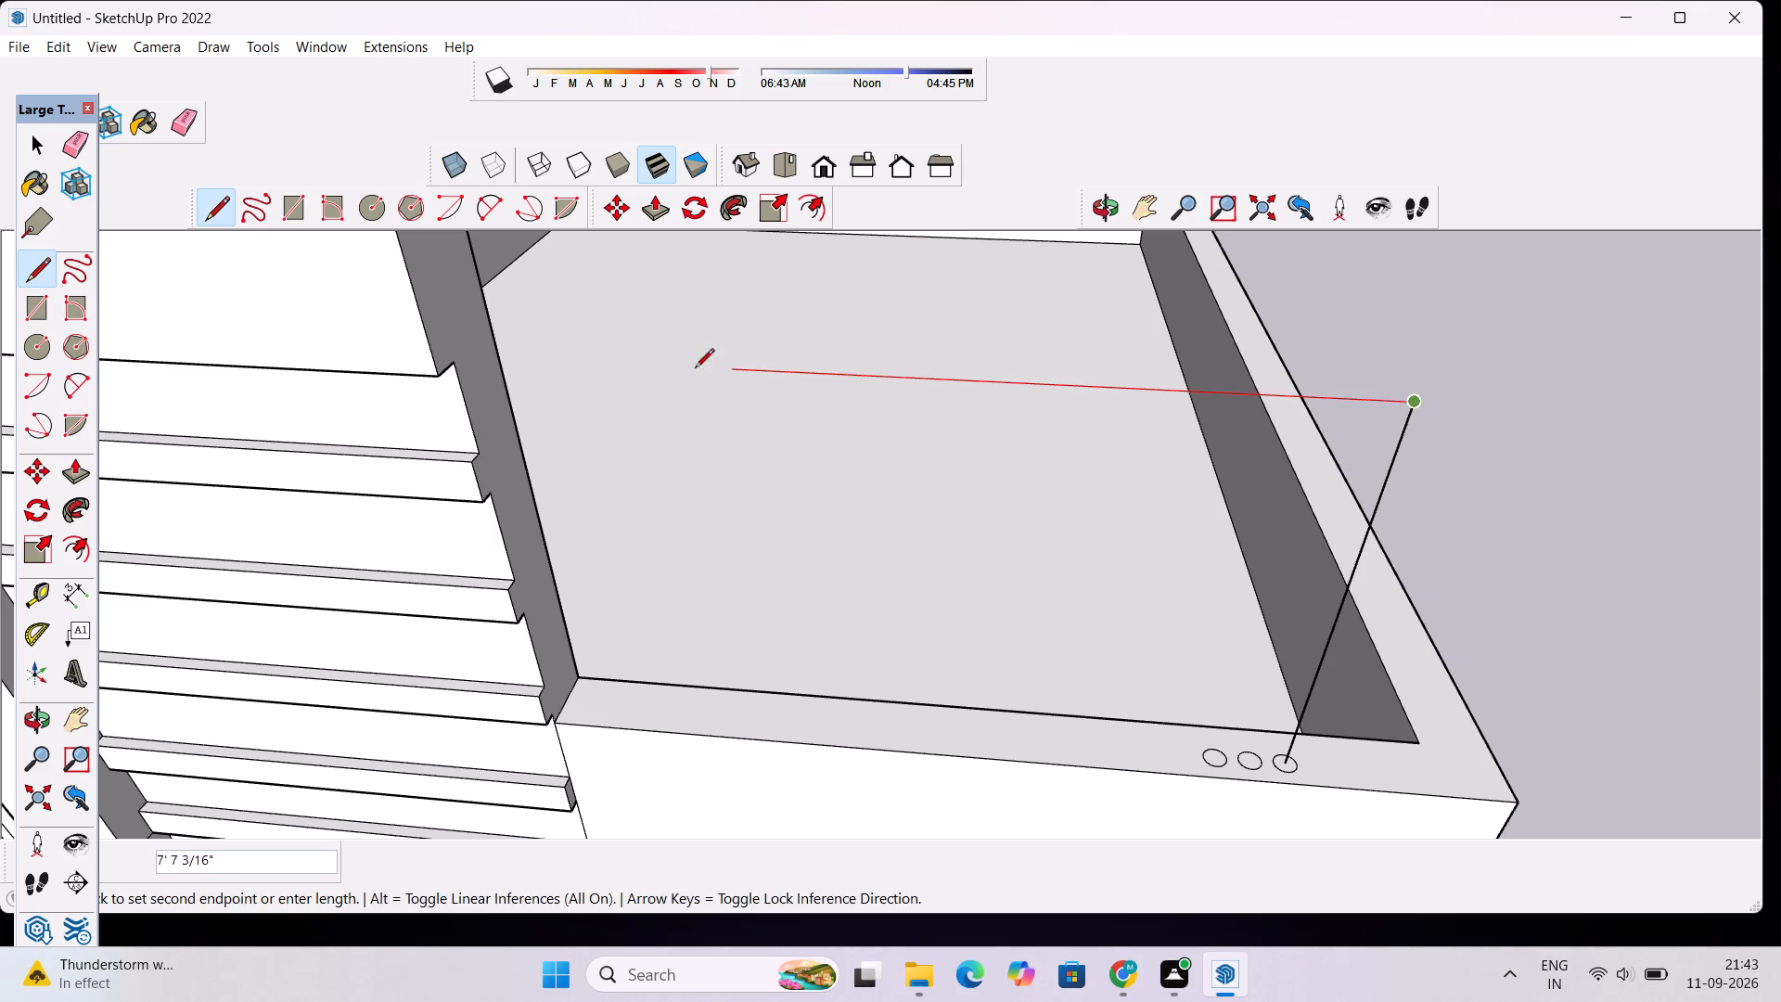
left_click(472, 349)
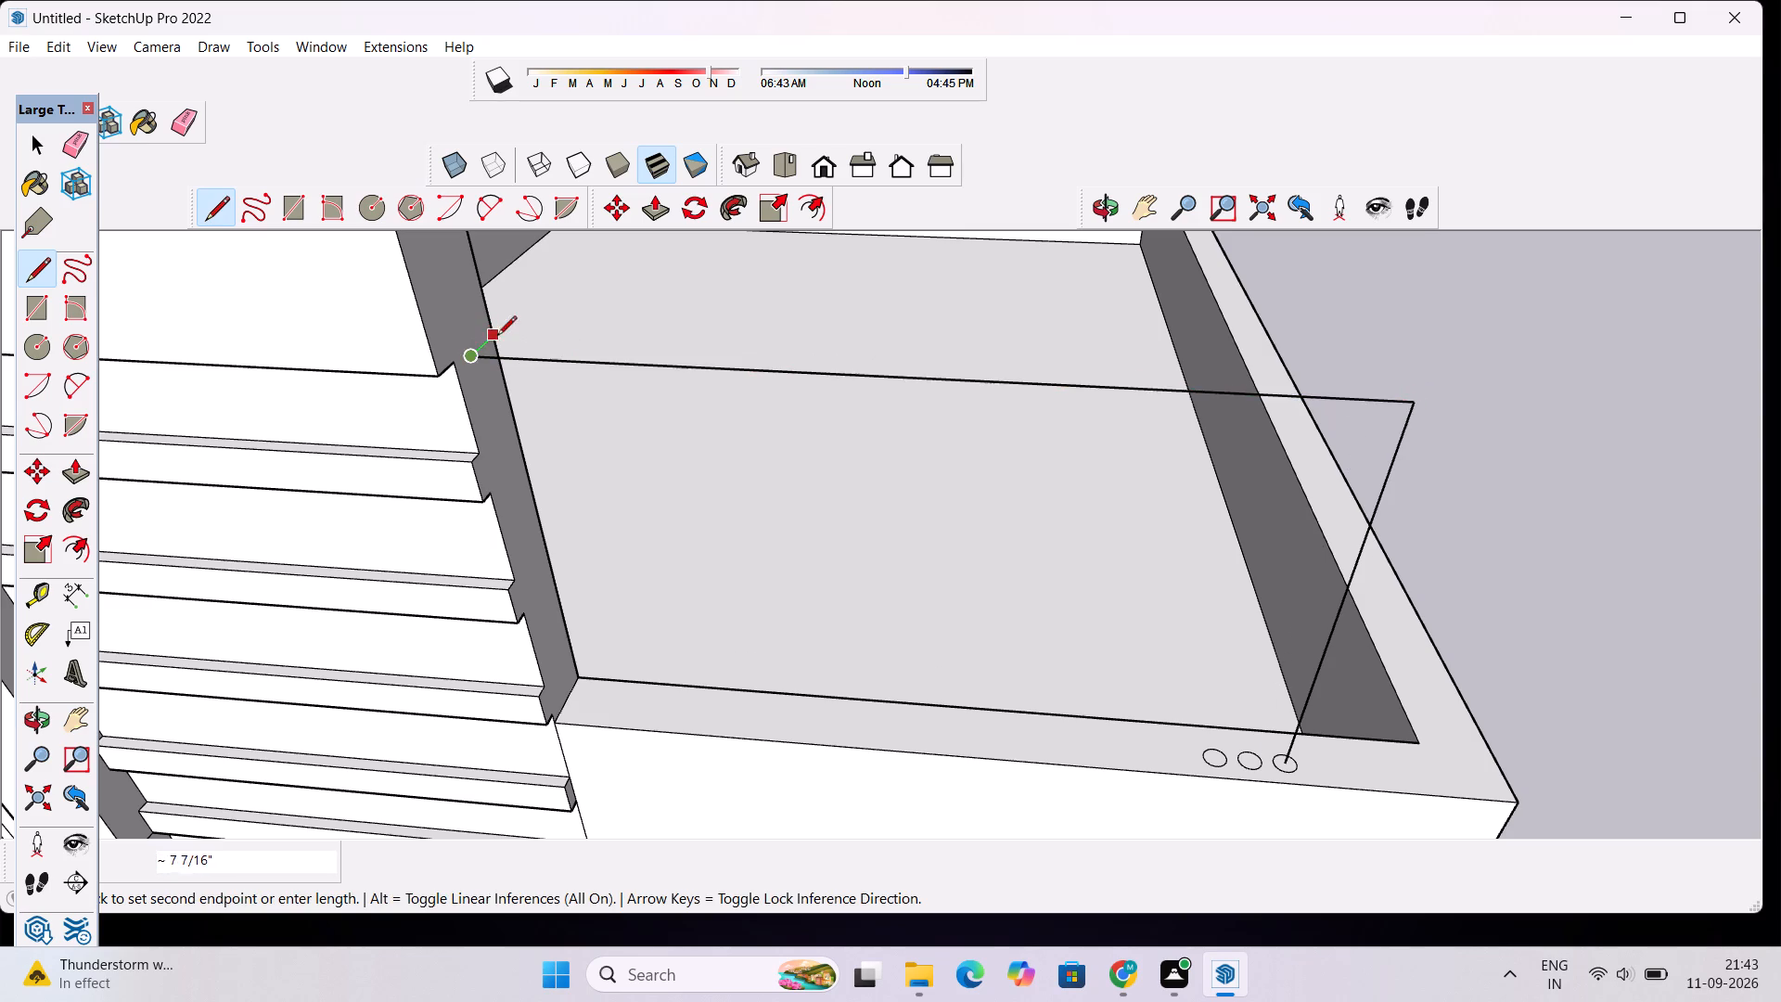
scroll(502, 327, "down", 4)
key("space")
Draw a vertical line about 5' 2 1/2" high from the centre of the middle circle on the front parapet.
scroll(811, 499, "up", 4)
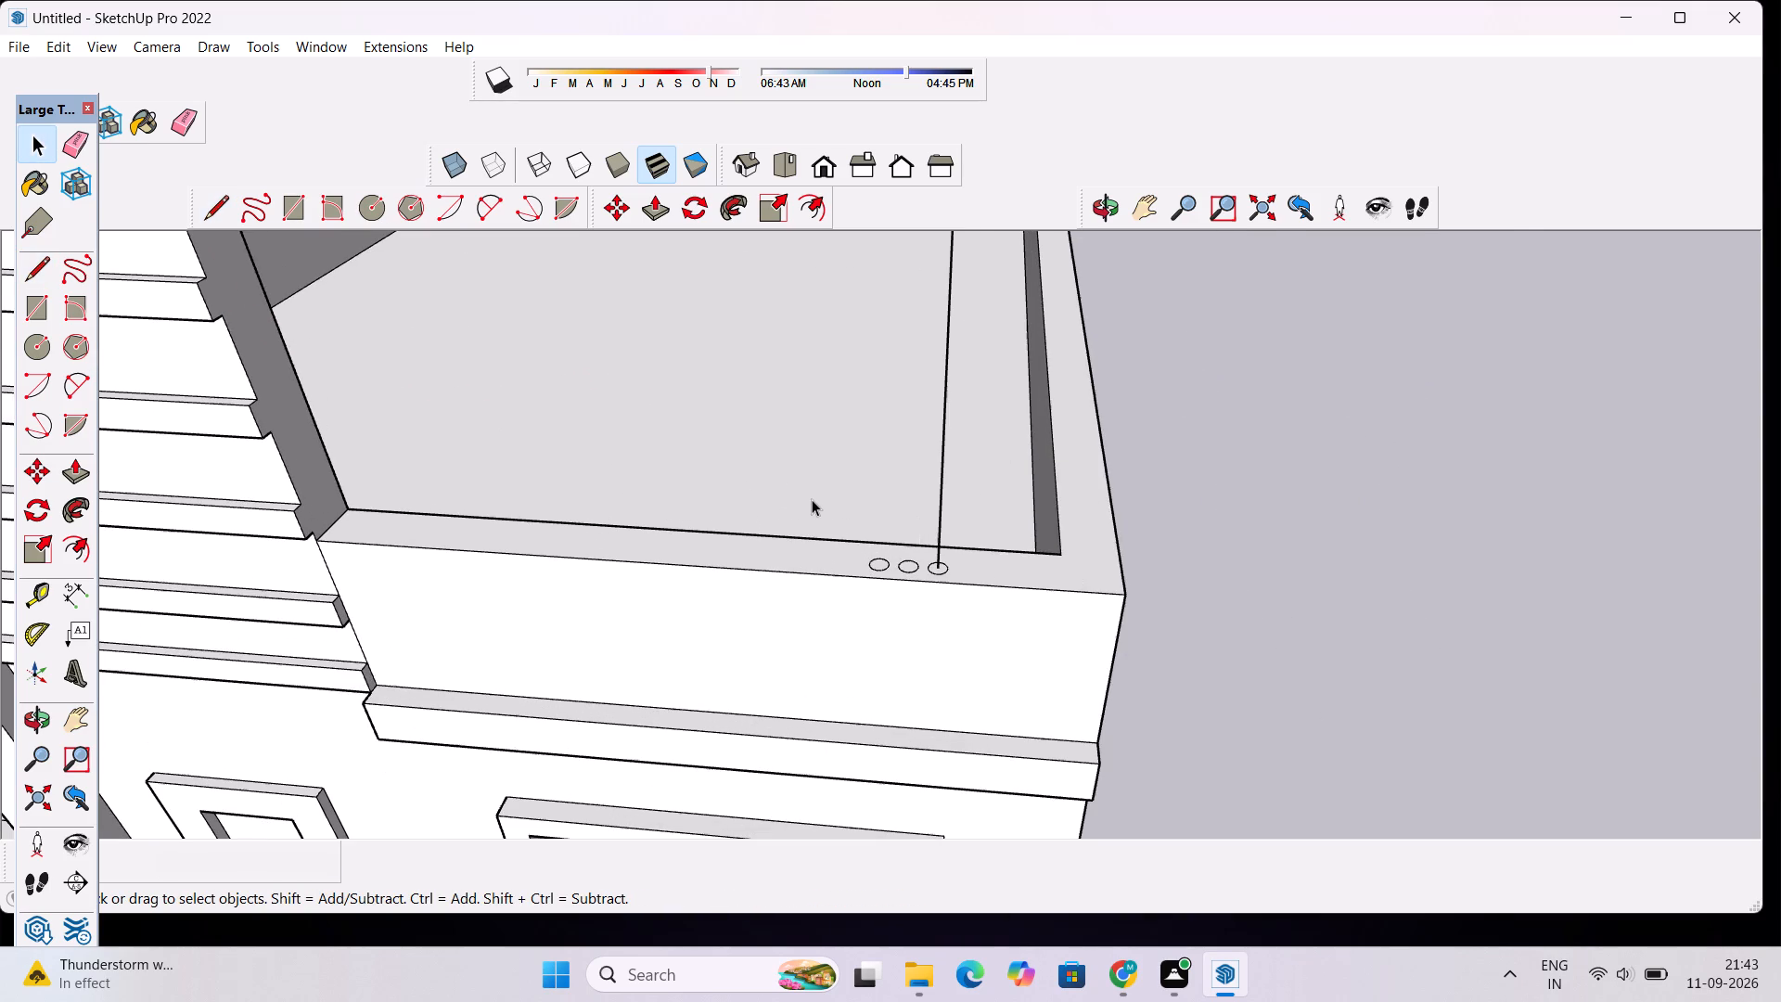
key("l")
scroll(920, 558, "up", 4)
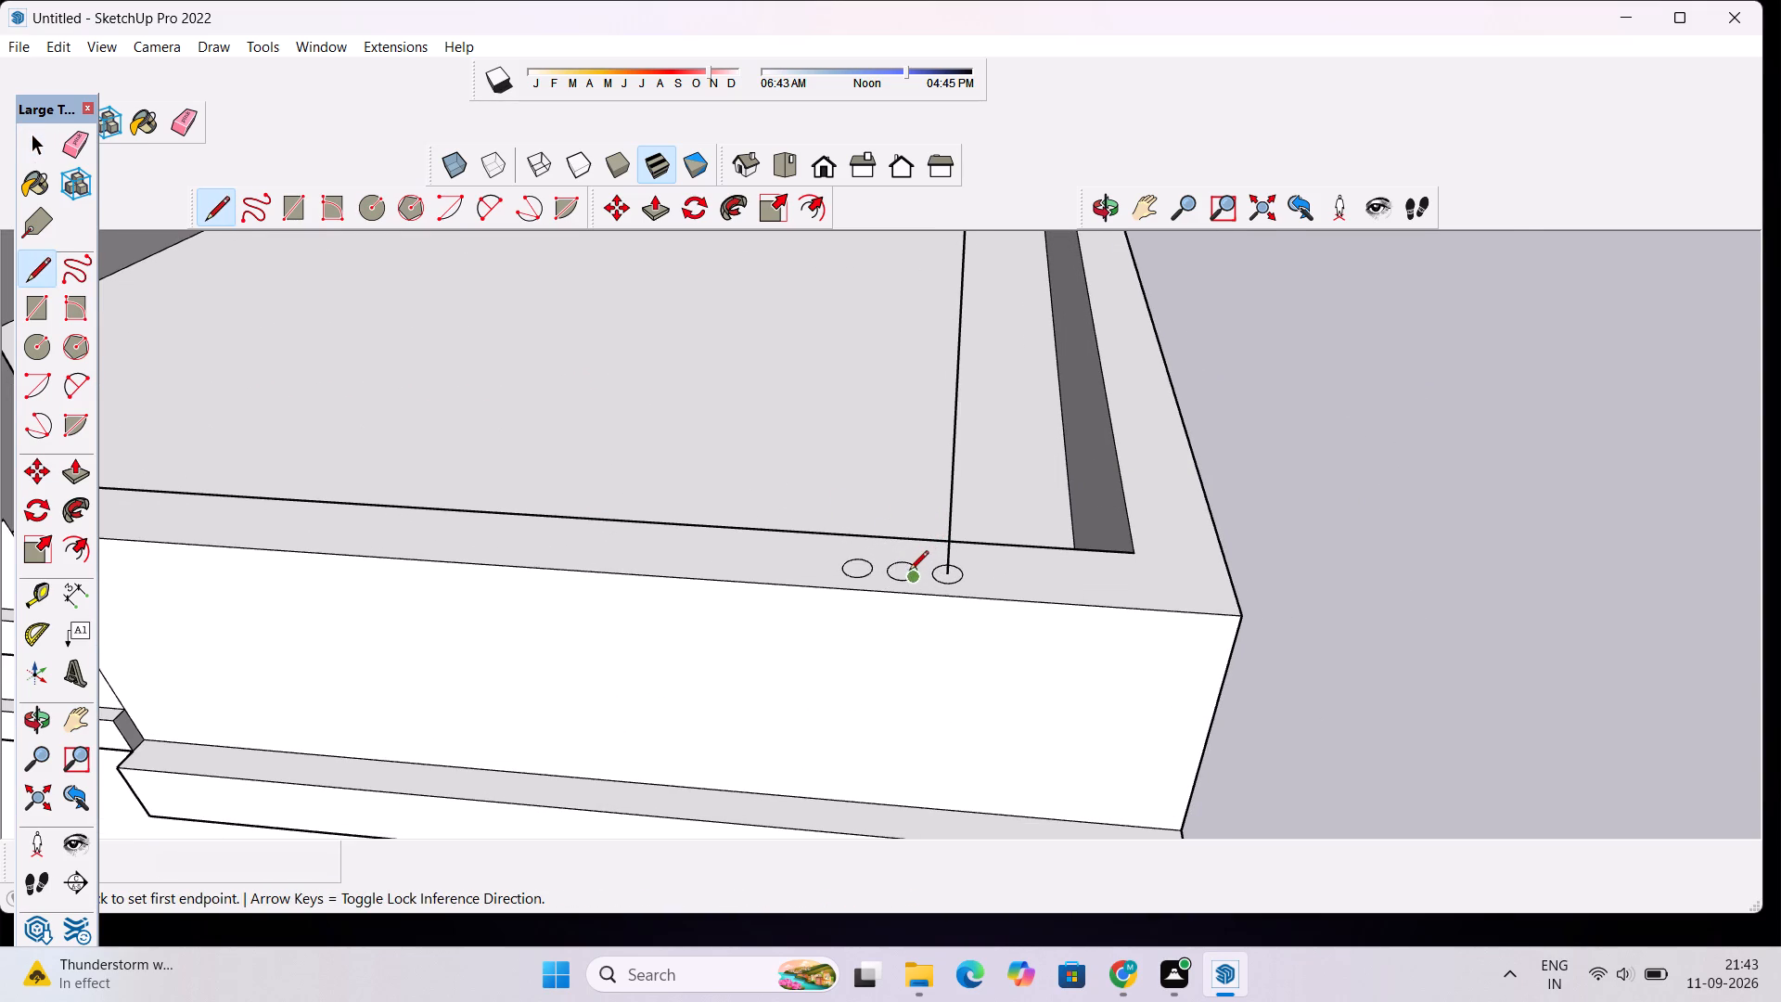
scroll(903, 570, "up", 5)
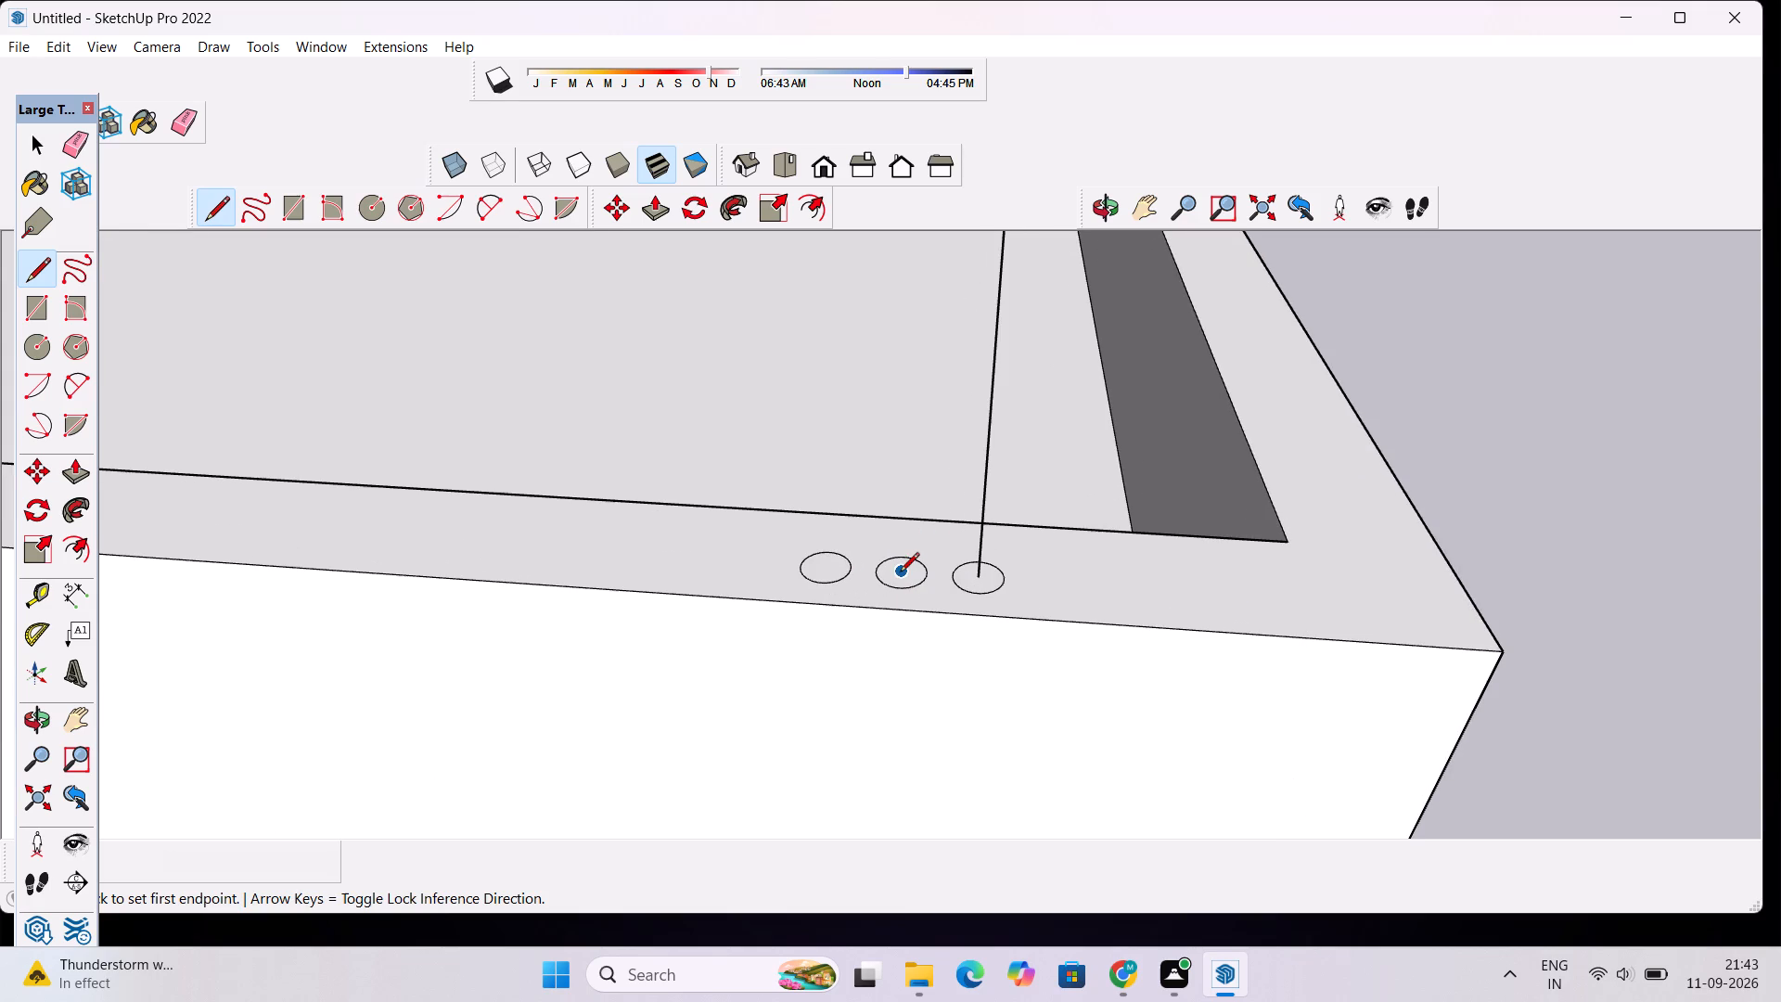
left_click(900, 573)
scroll(901, 564, "down", 14)
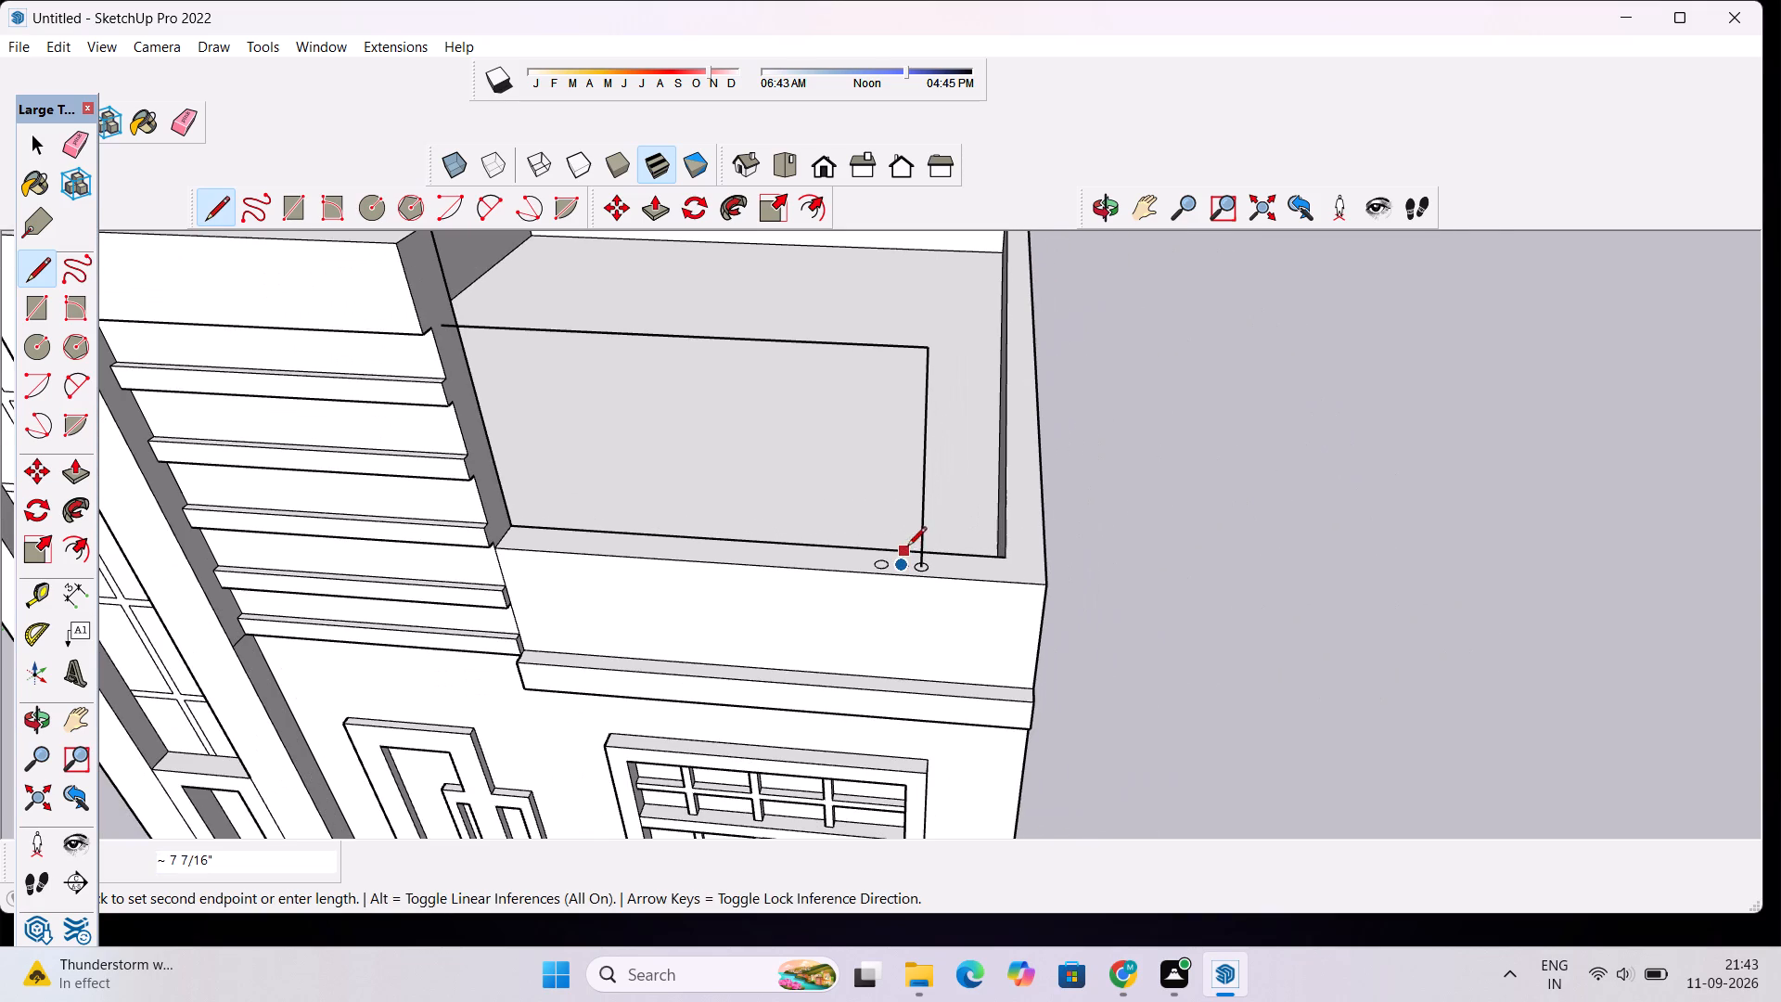
scroll(898, 426, "up", 1)
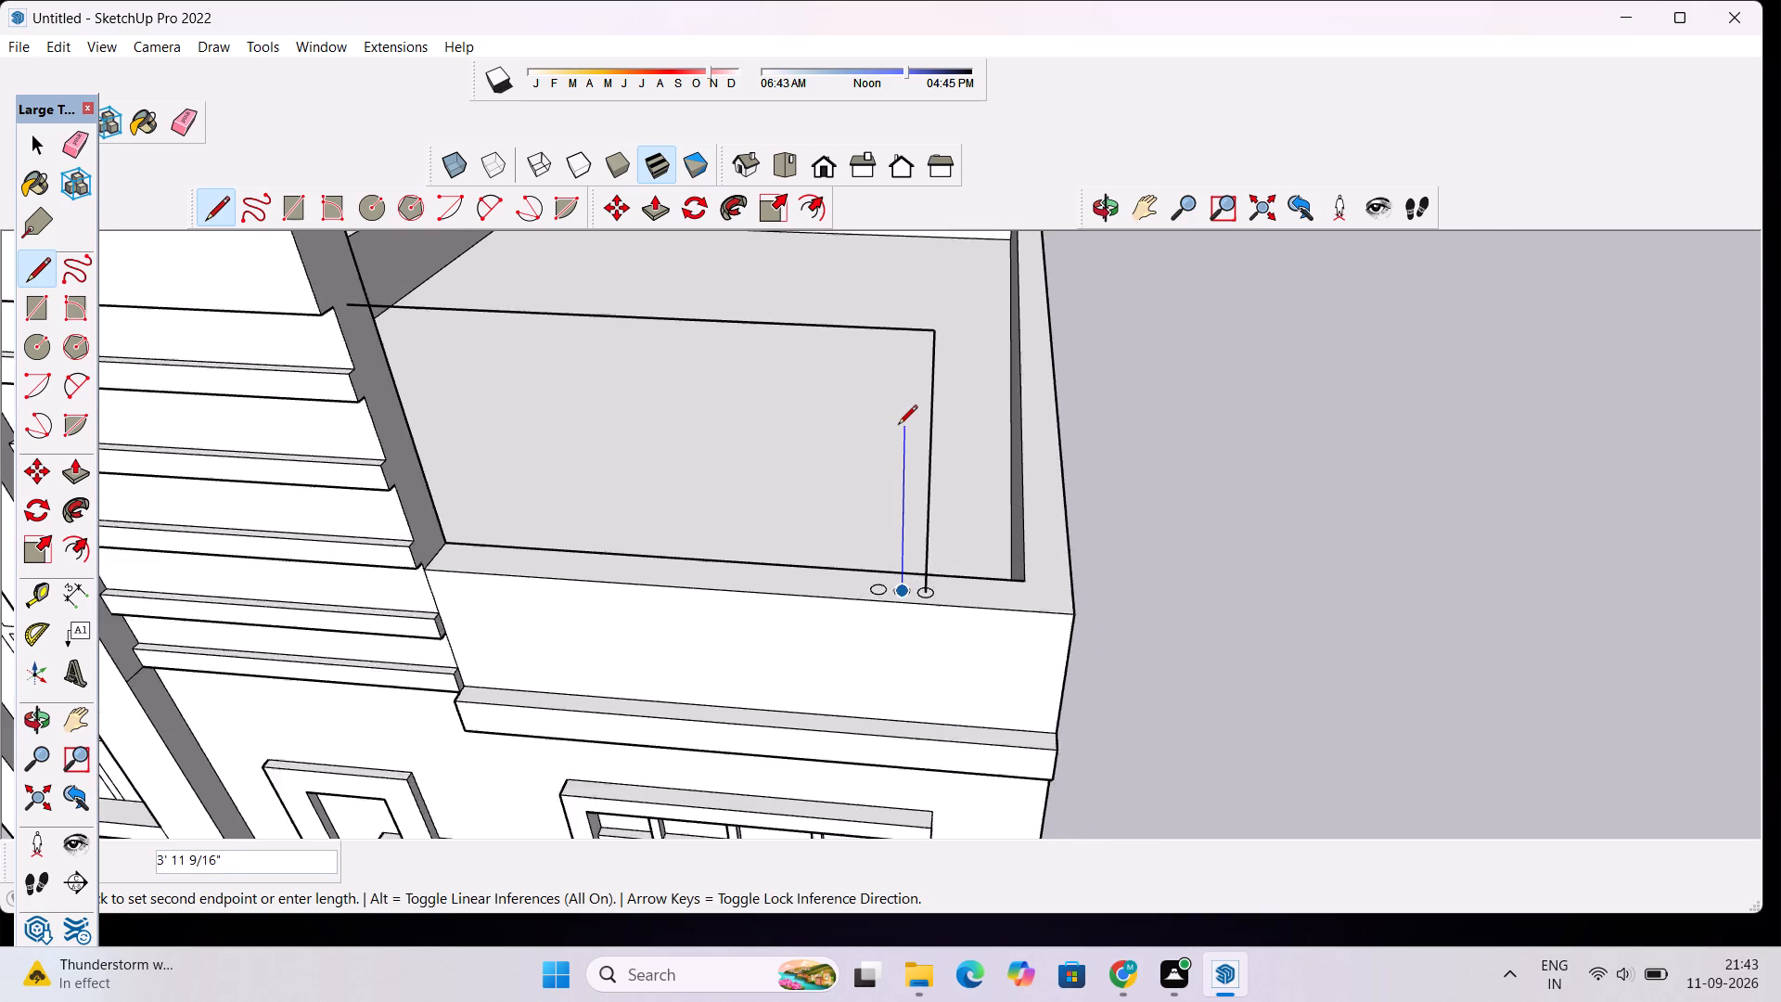
scroll(898, 426, "up", 1)
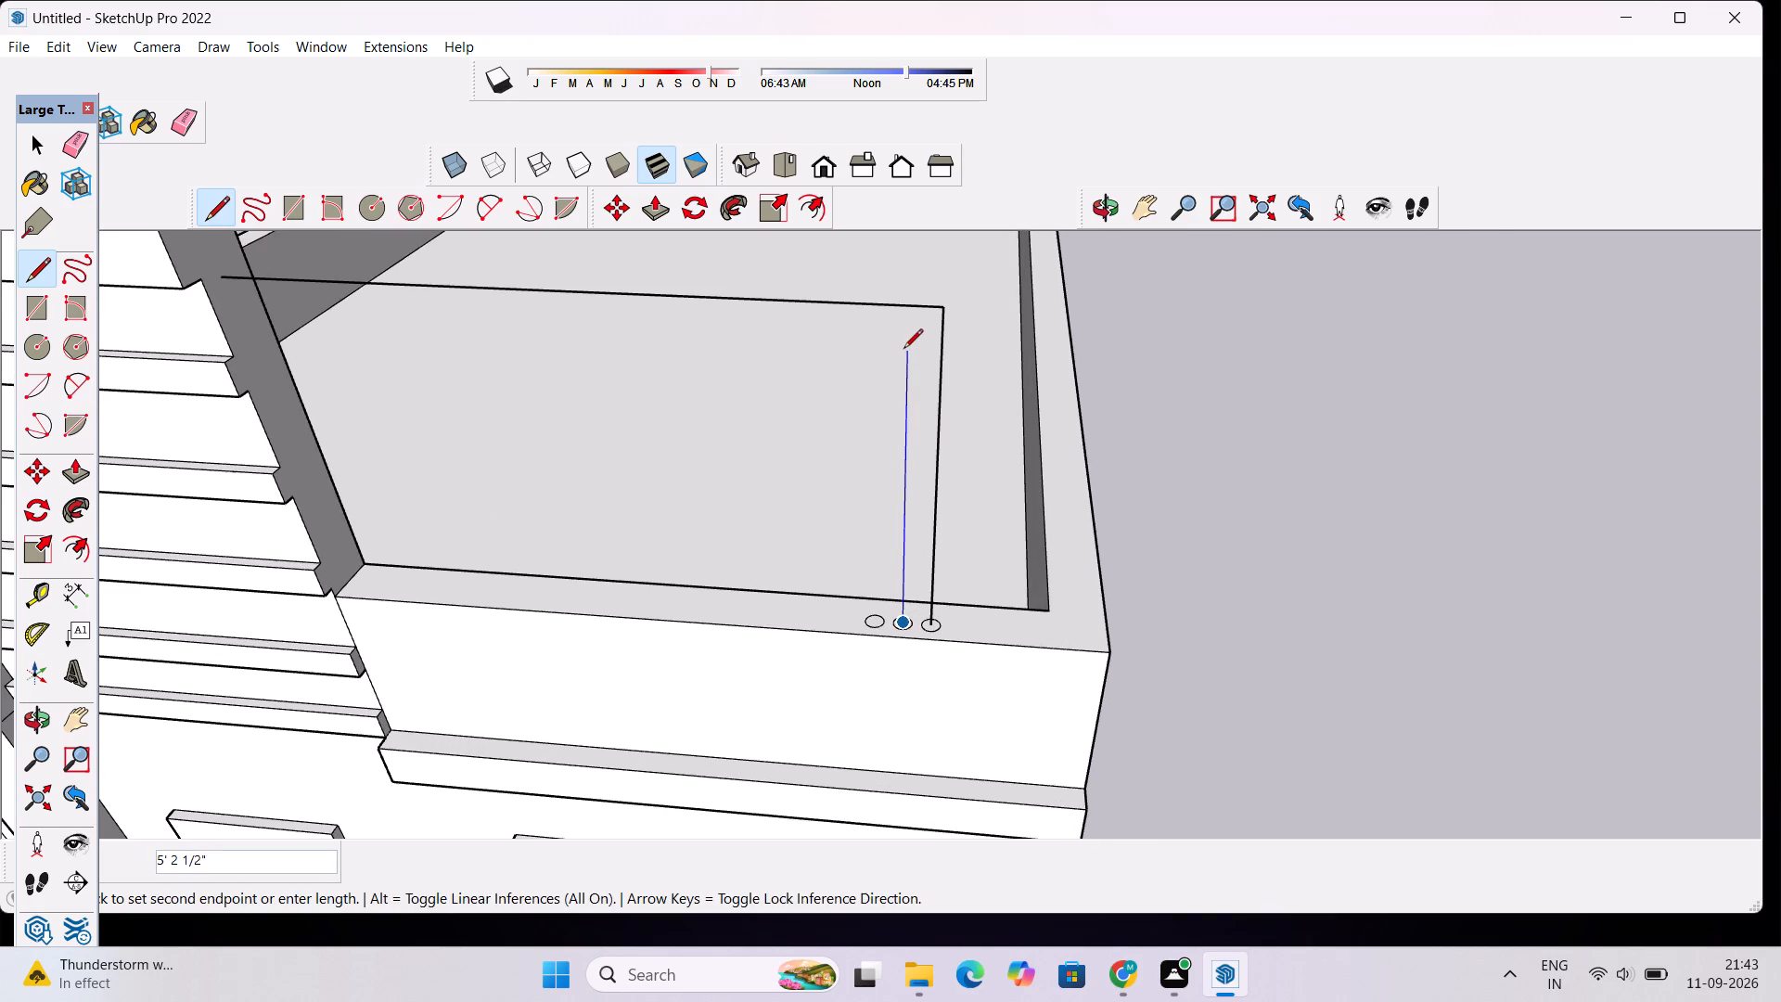
left_click(903, 349)
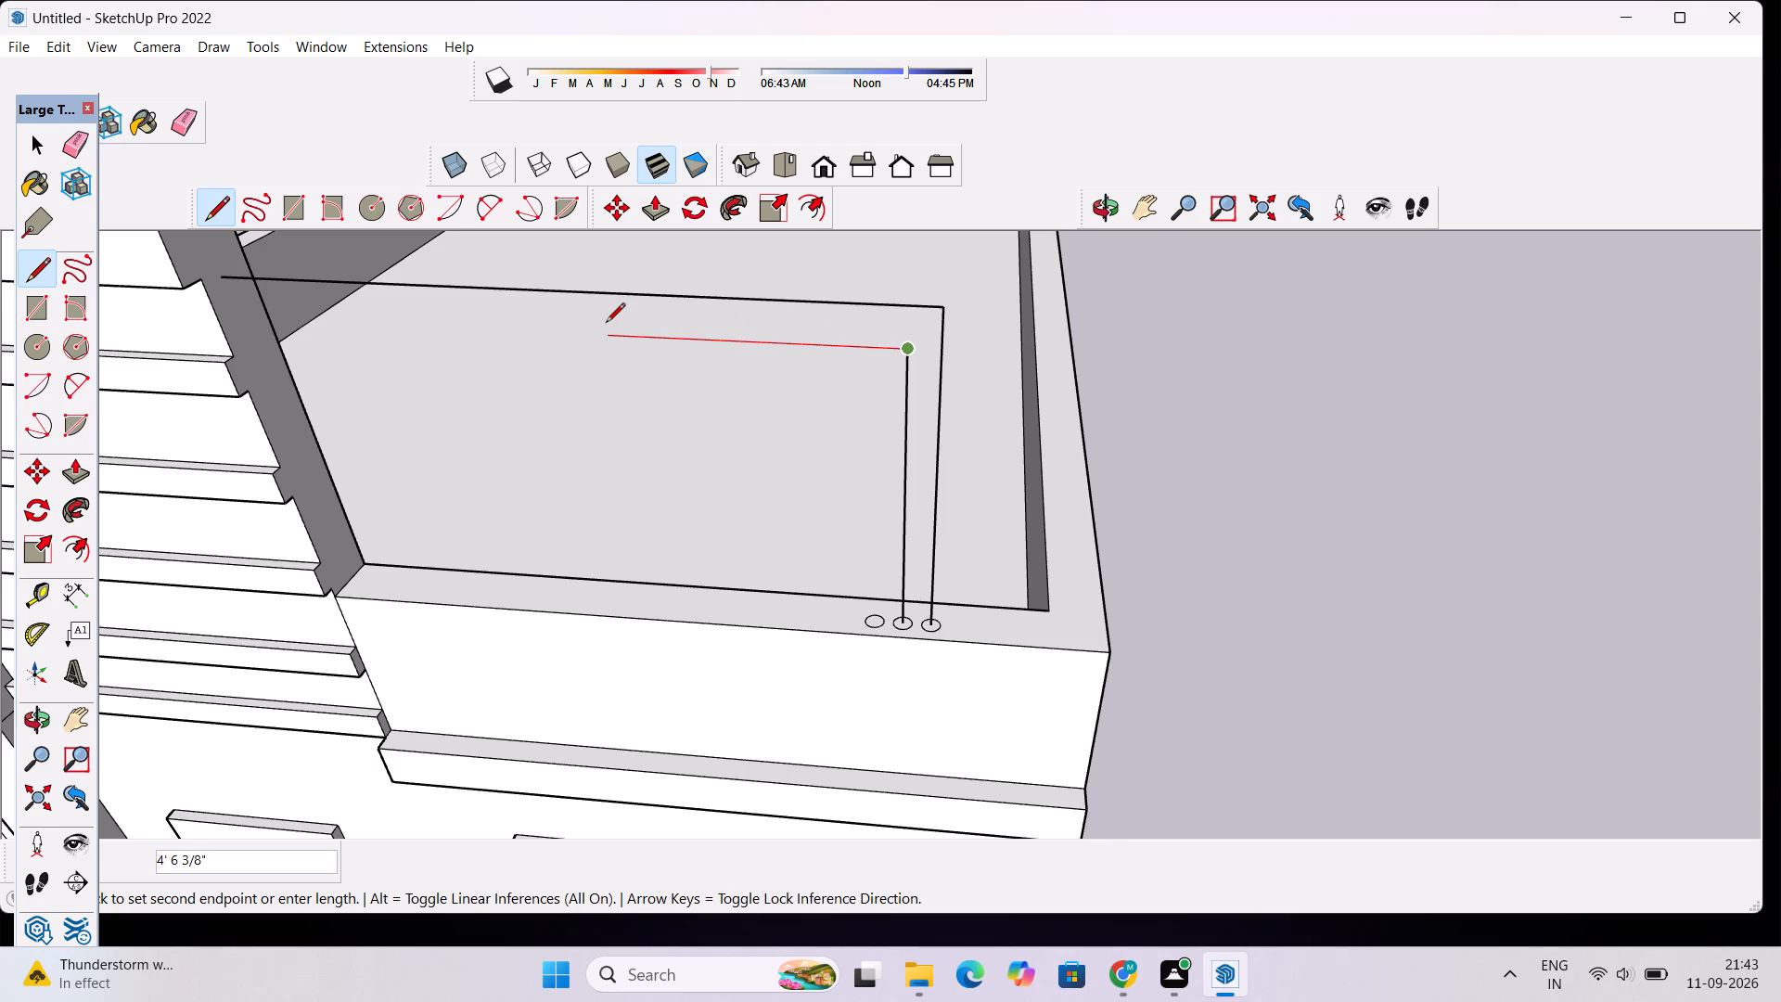
Draw a horizontal line about 10' 5" long from the middle vertical line's top to the louvred wall.
scroll(606, 324, "down", 3)
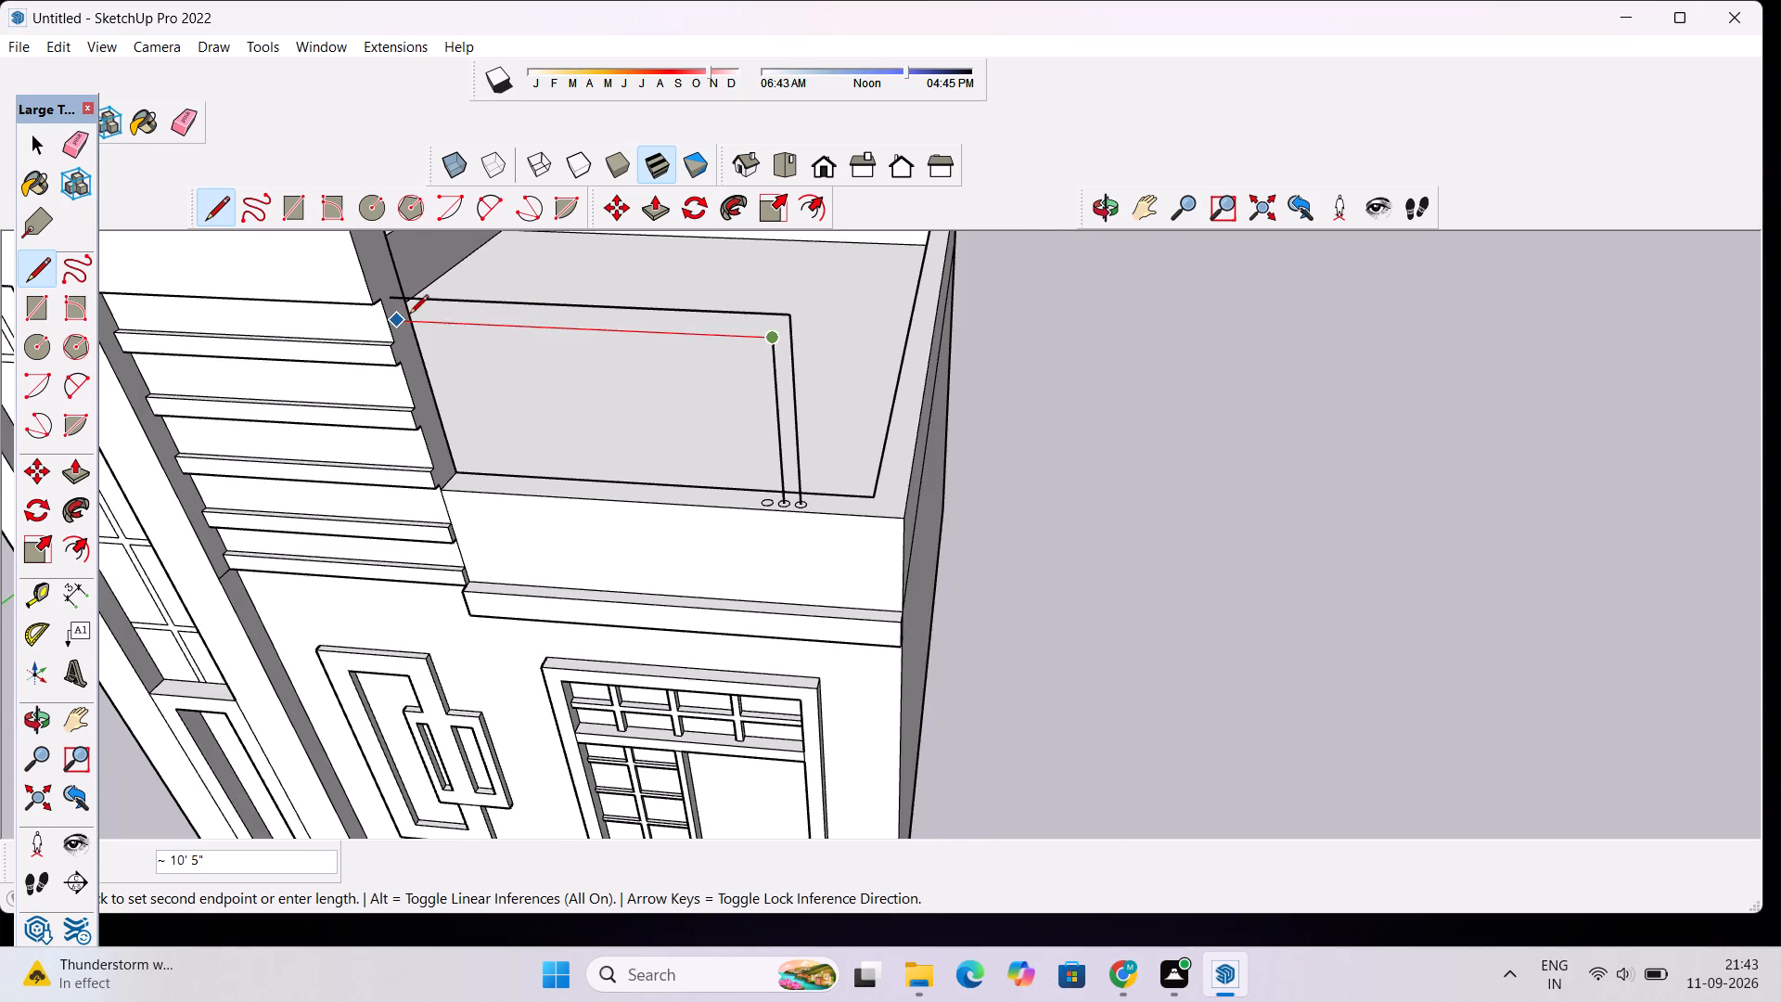
scroll(409, 315, "up", 5)
left_click(409, 315)
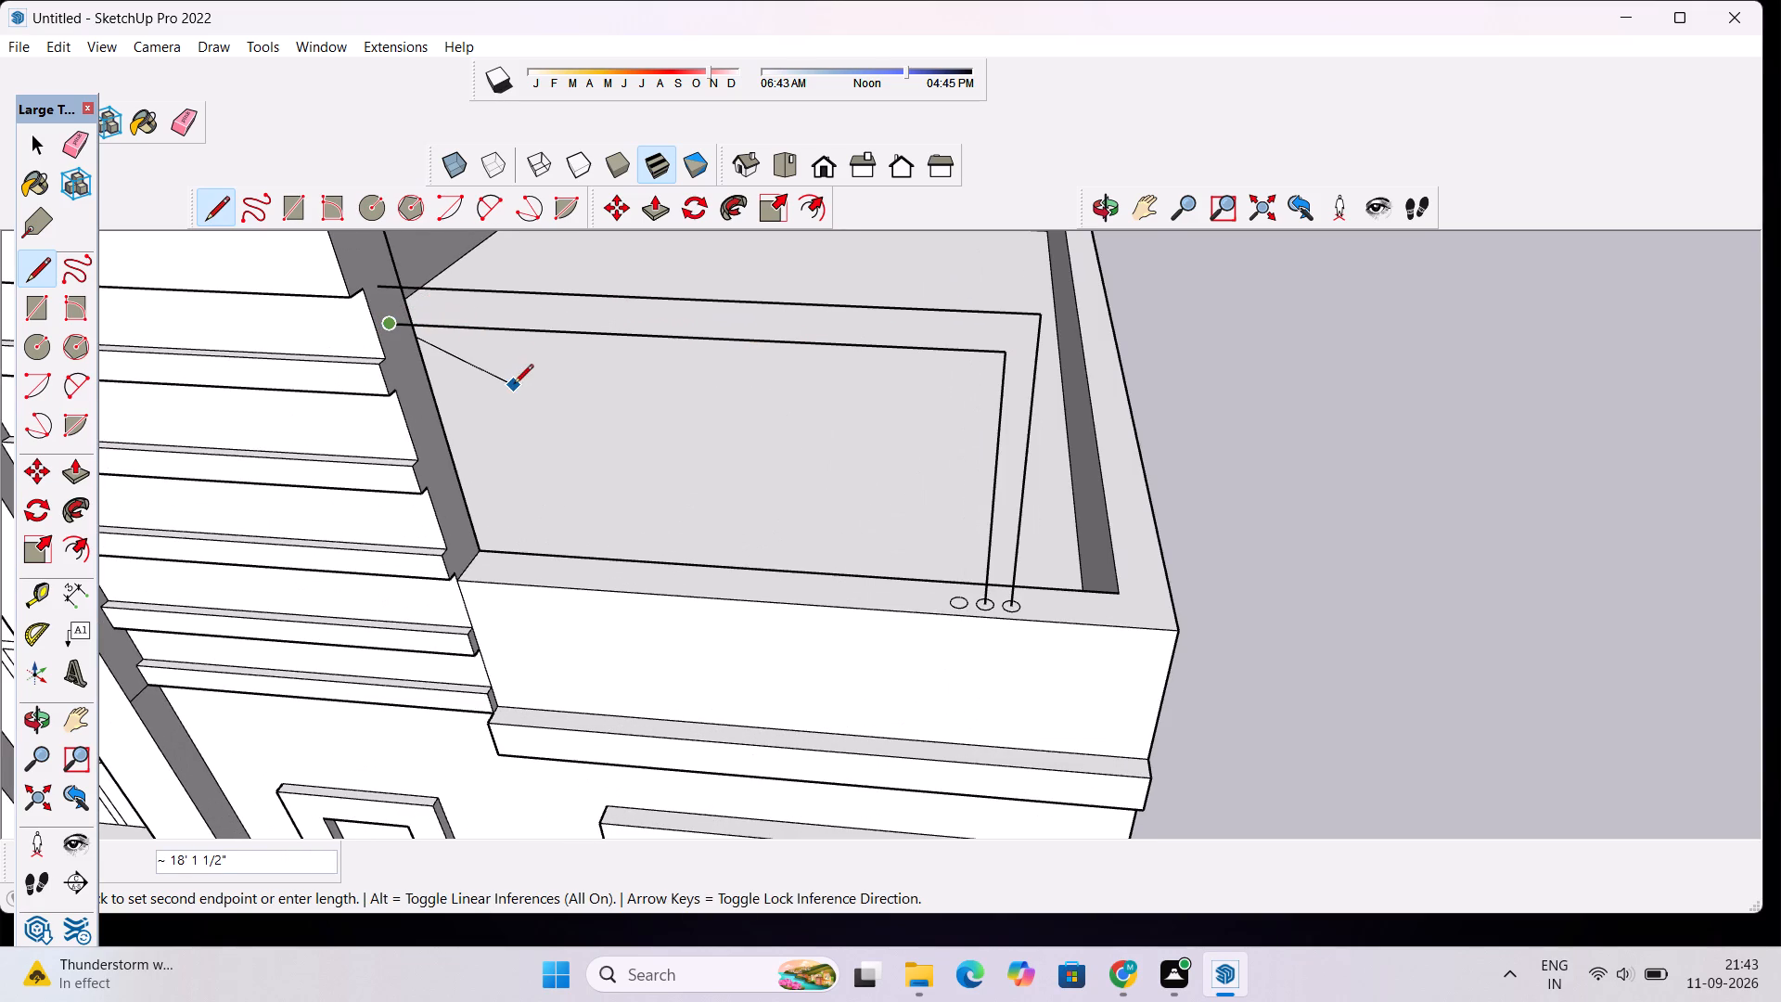
key("space")
Draw a vertical line about 4' 6" high from the centre of the parapet circle nearest the louvred wall.
type("l")
scroll(776, 460, "down", 4)
scroll(888, 575, "up", 5)
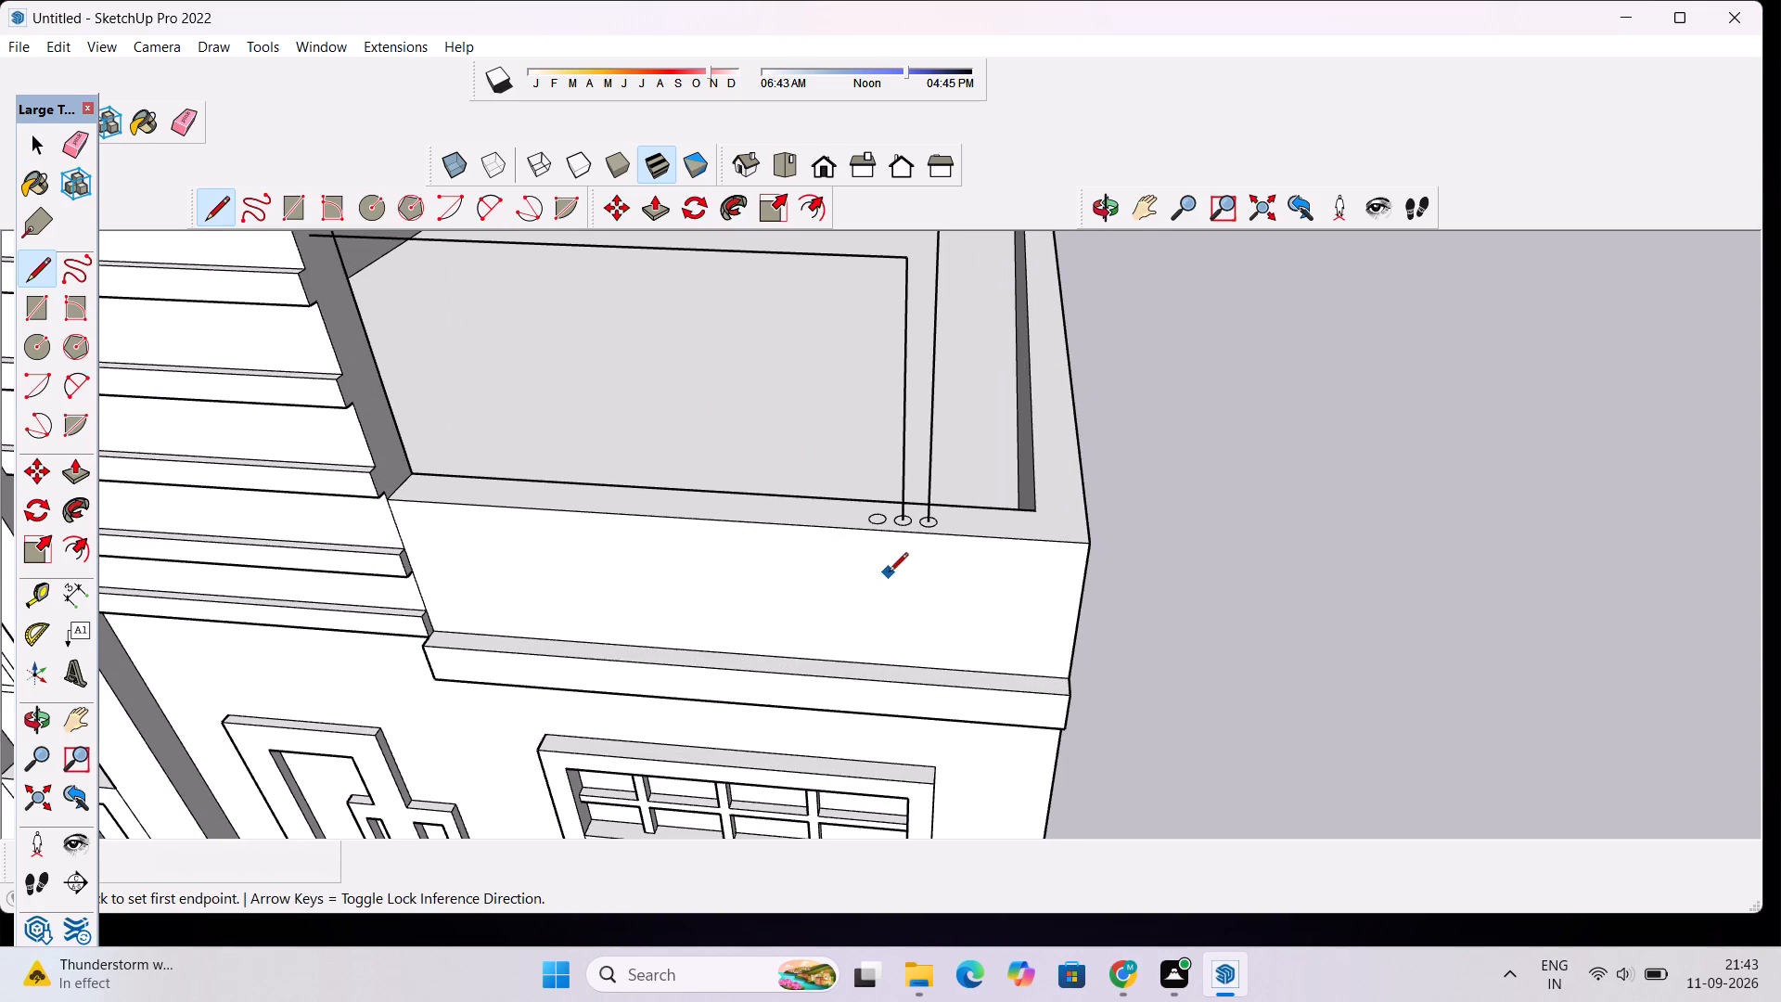
scroll(886, 486, "up", 3)
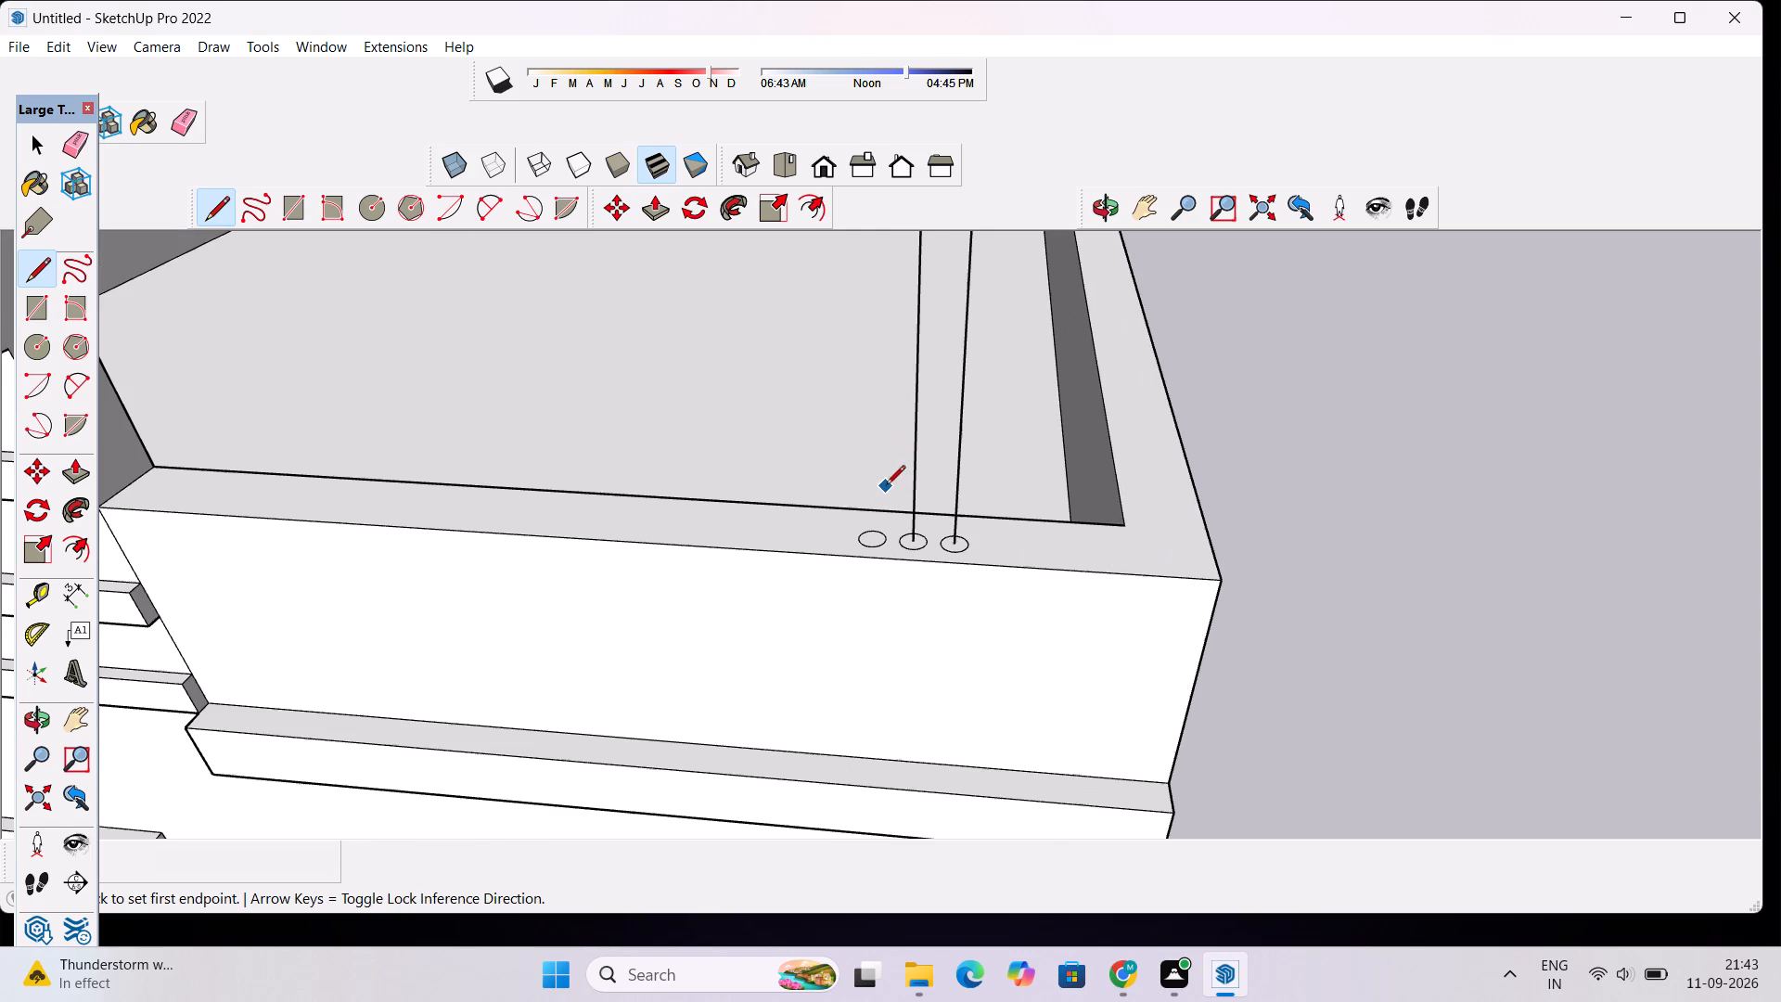
scroll(882, 549, "up", 9)
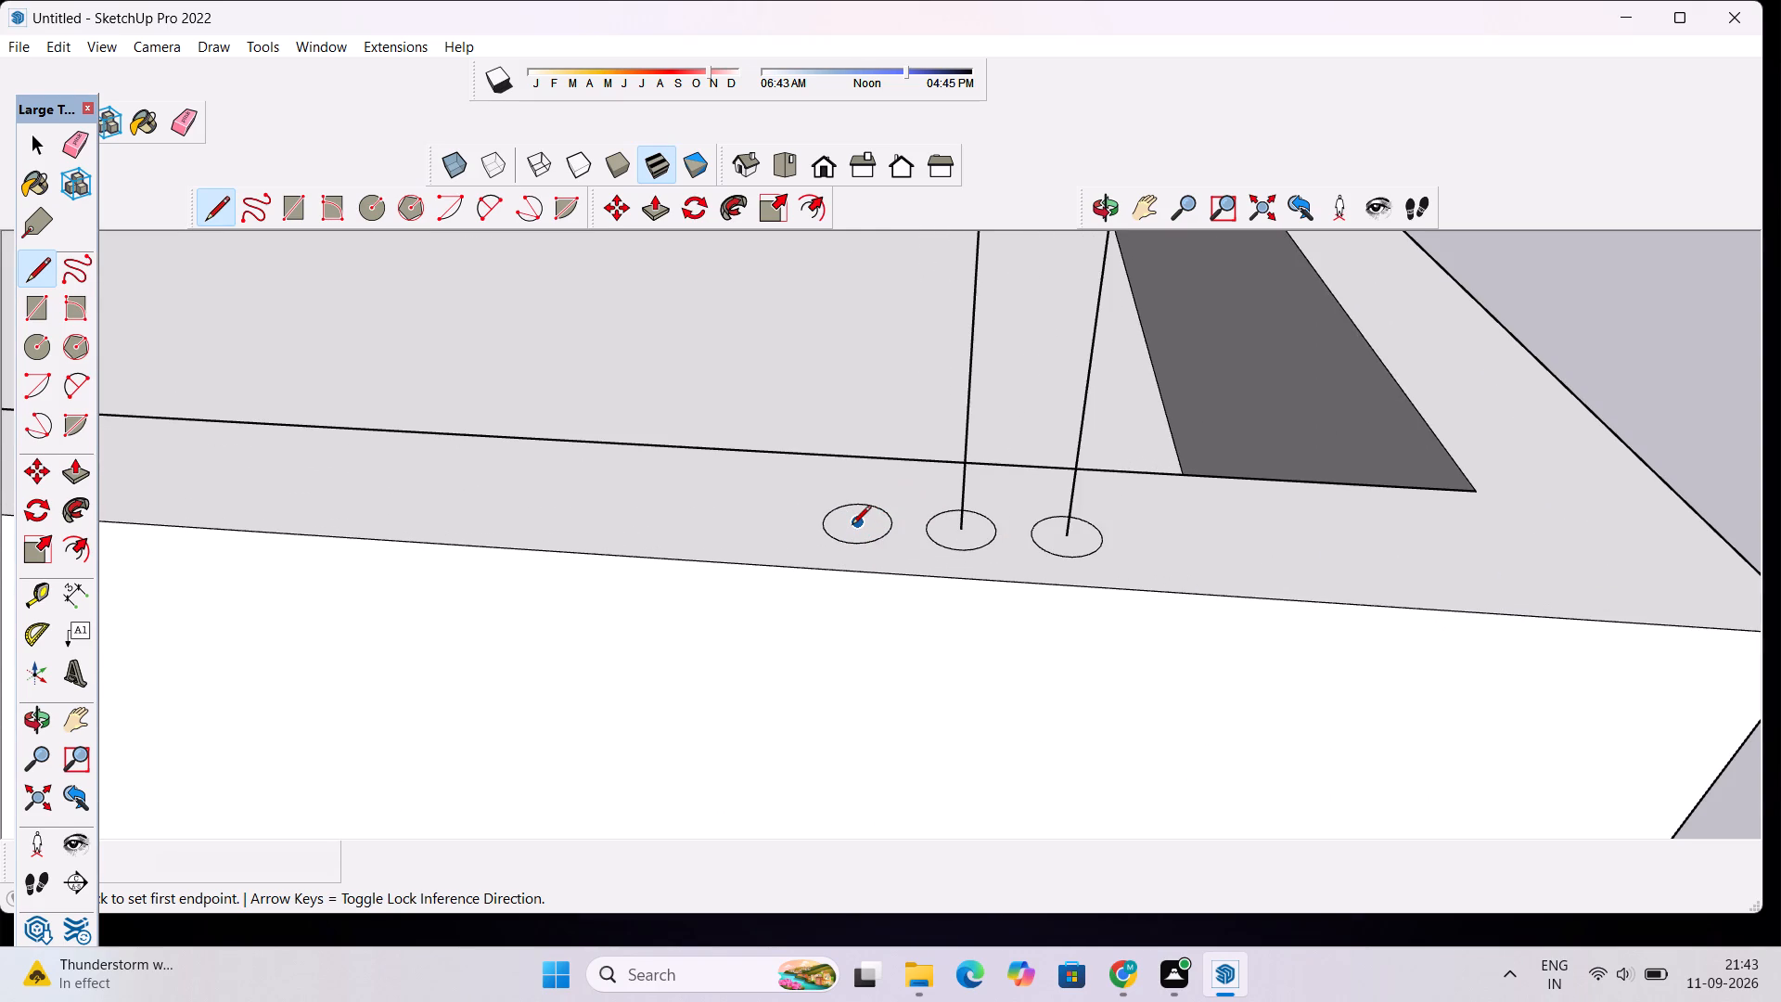
left_click(853, 522)
scroll(853, 488, "down", 3)
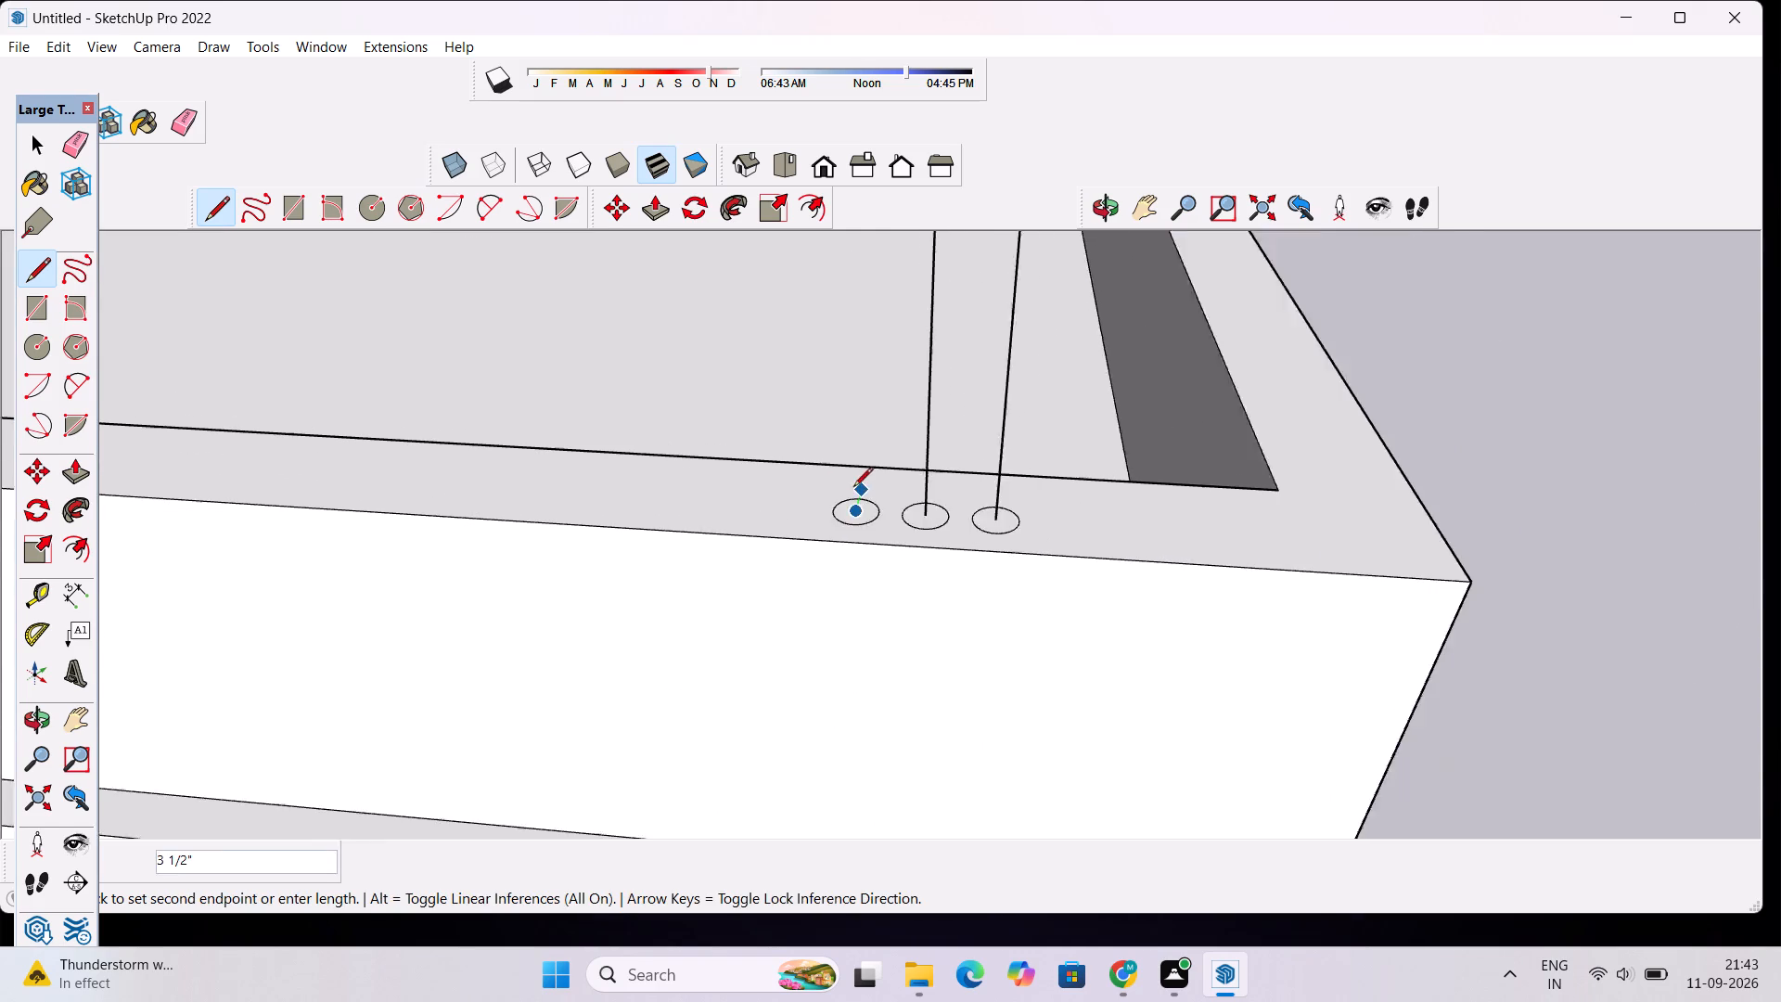
scroll(853, 488, "down", 15)
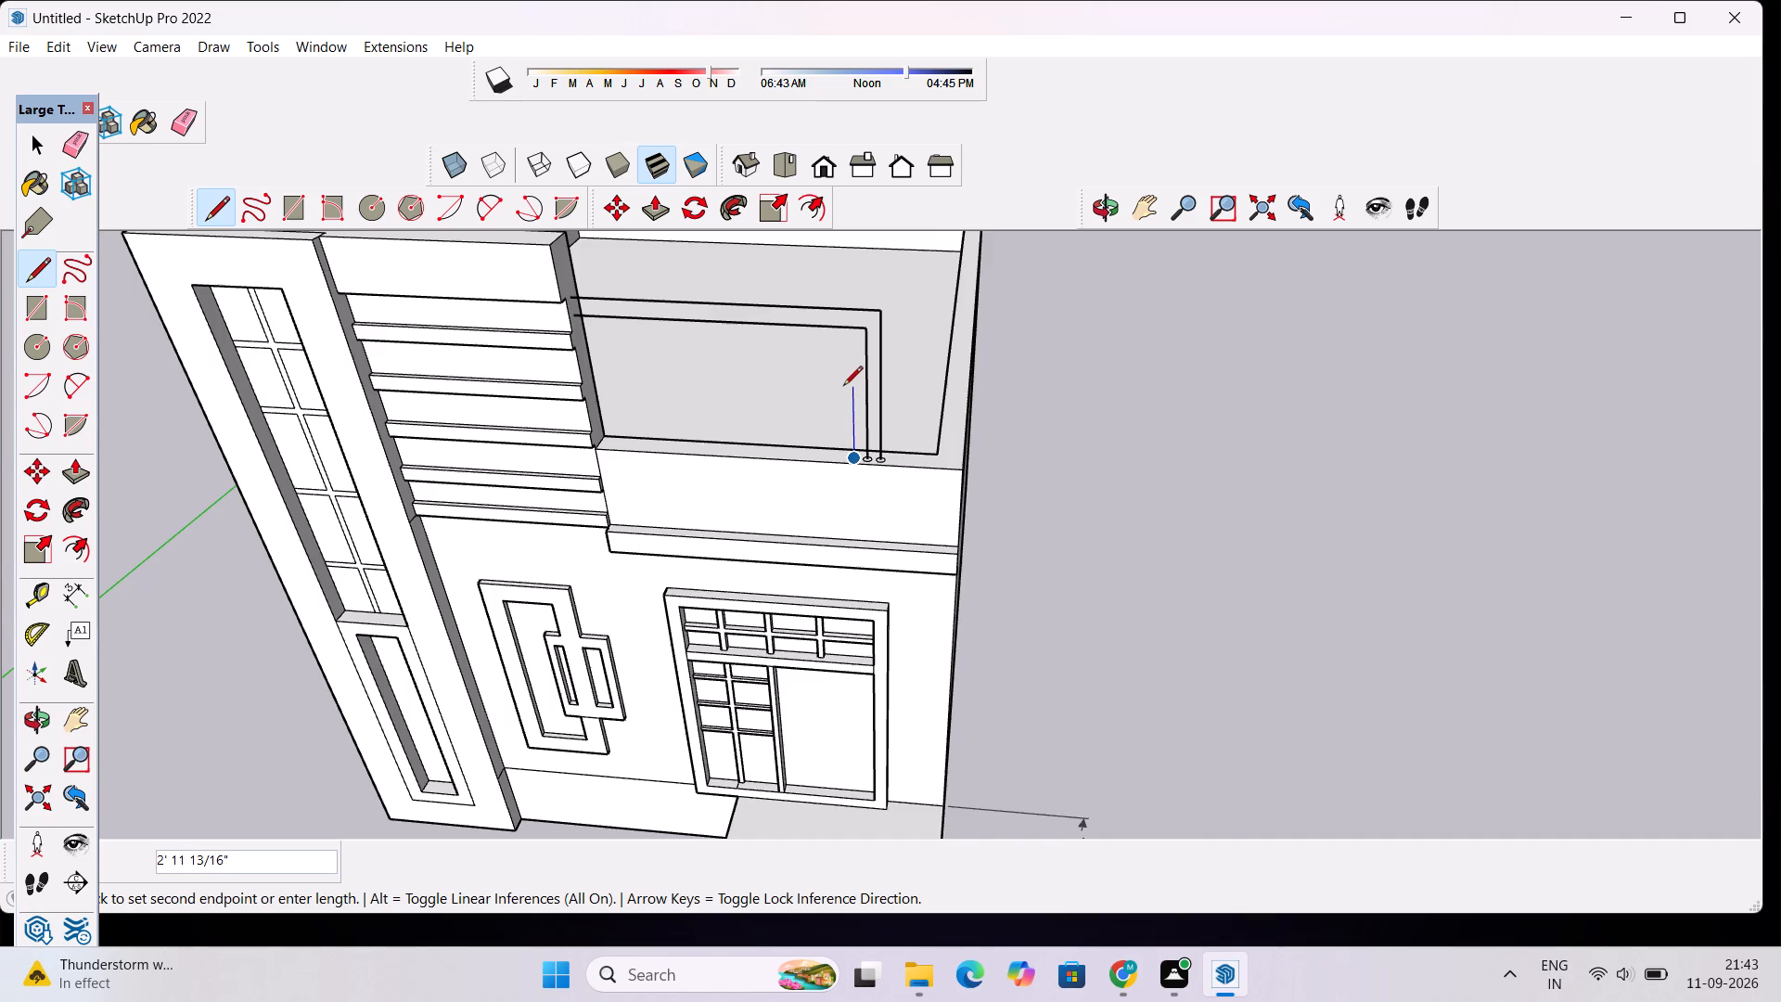
scroll(843, 387, "up", 5)
scroll(881, 325, "down", 3)
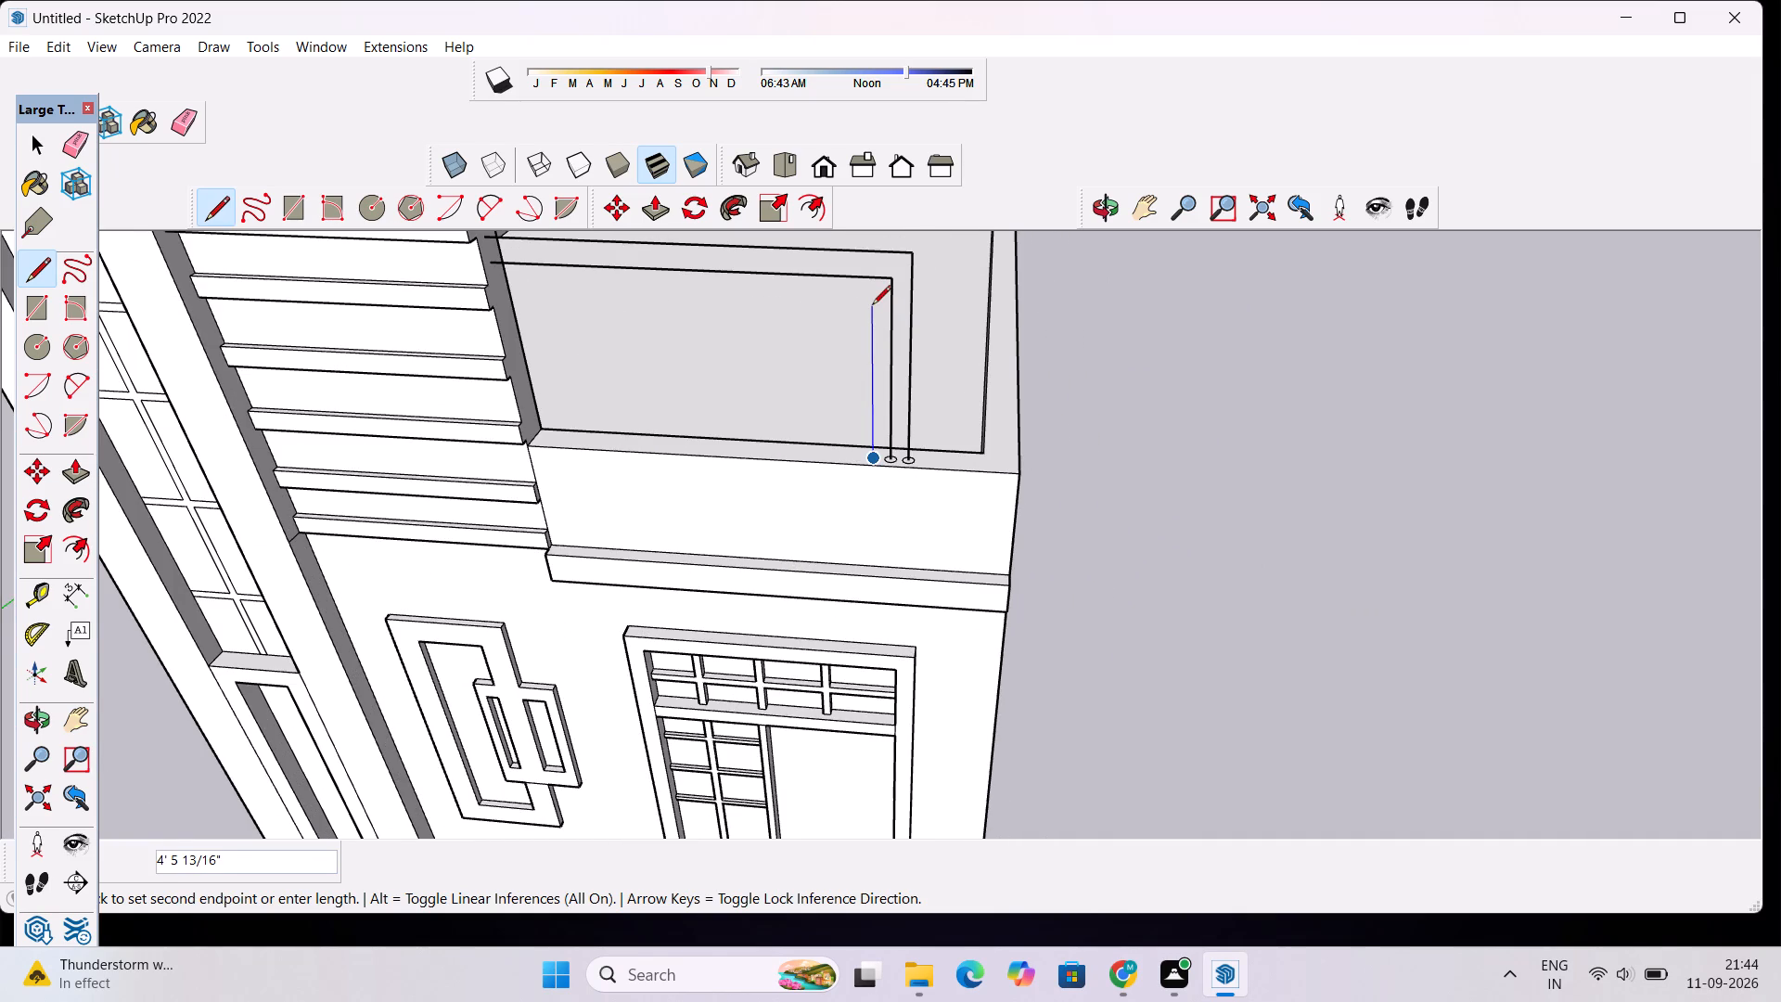
left_click(872, 306)
Draw a horizontal line about 9' 11" long from the shortest vertical line's top to the louvred wall.
scroll(774, 311, "down", 5)
scroll(674, 319, "up", 6)
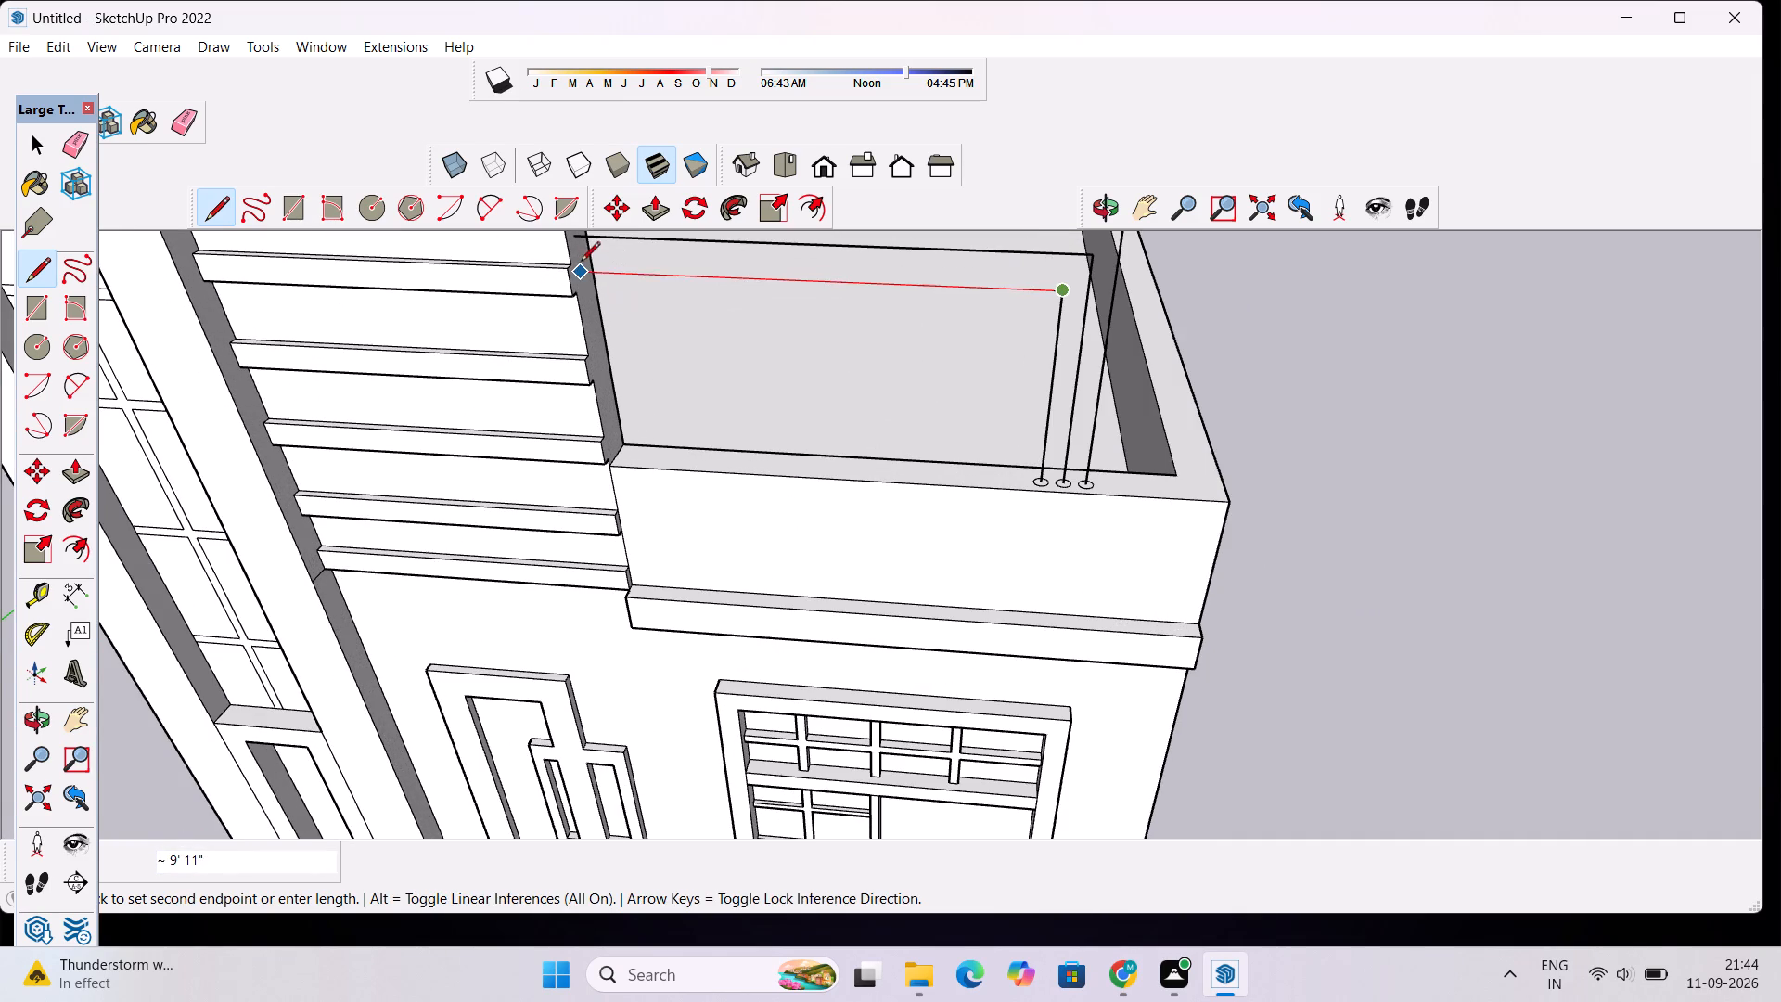
left_click(581, 266)
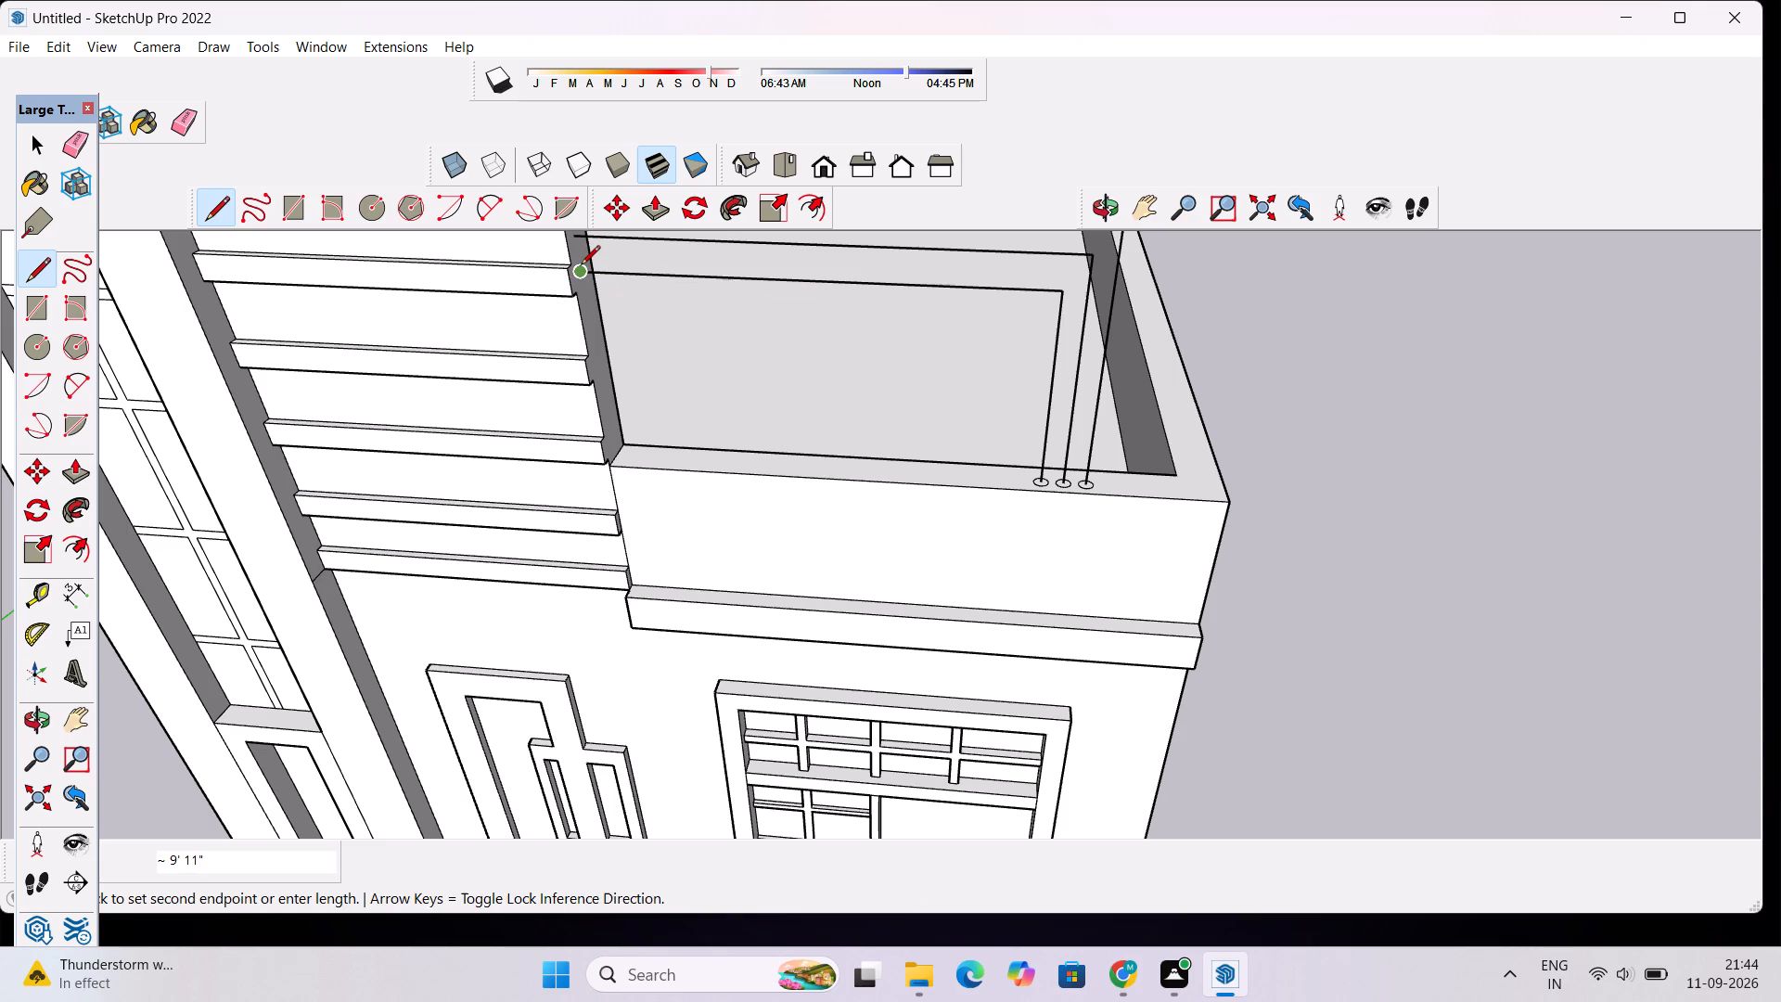
key("space")
Examine the three path lines between the parapet circles and the louvred wall from several angles.
scroll(588, 283, "down", 7)
left_click(1096, 210)
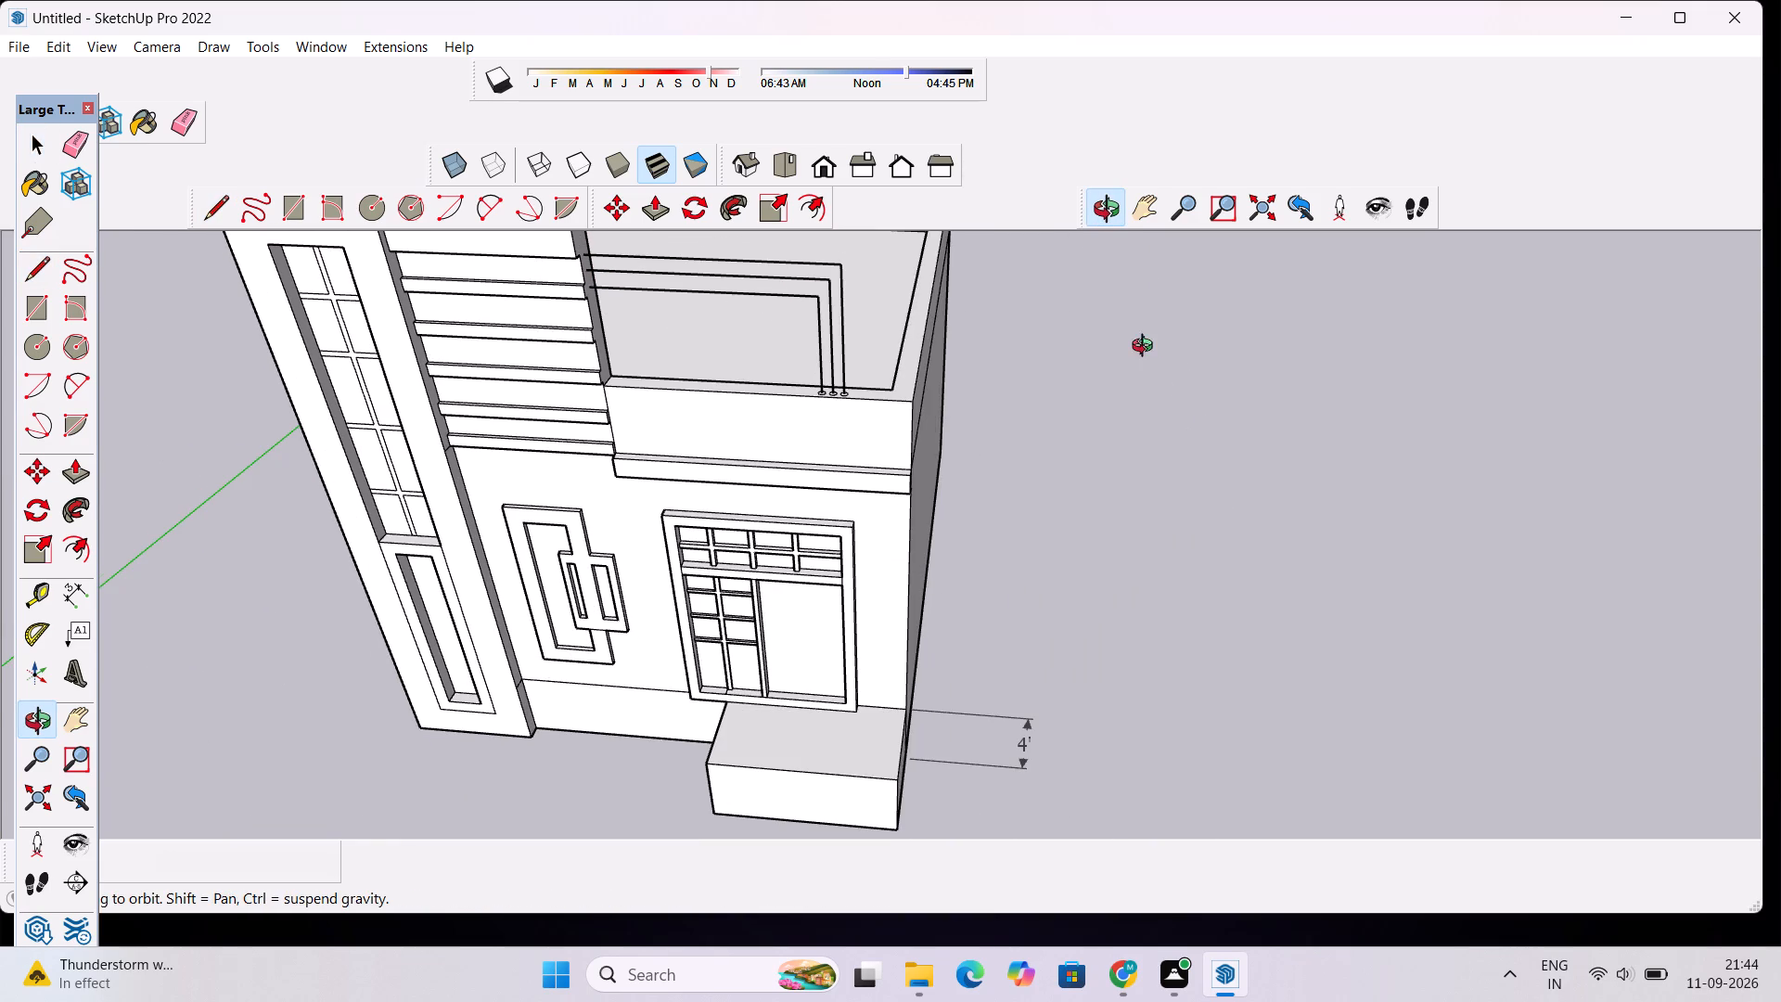
left_click_drag(1152, 353, 1474, 404)
scroll(1087, 411, "down", 6)
left_click_drag(1070, 445, 985, 280)
scroll(993, 310, "up", 9)
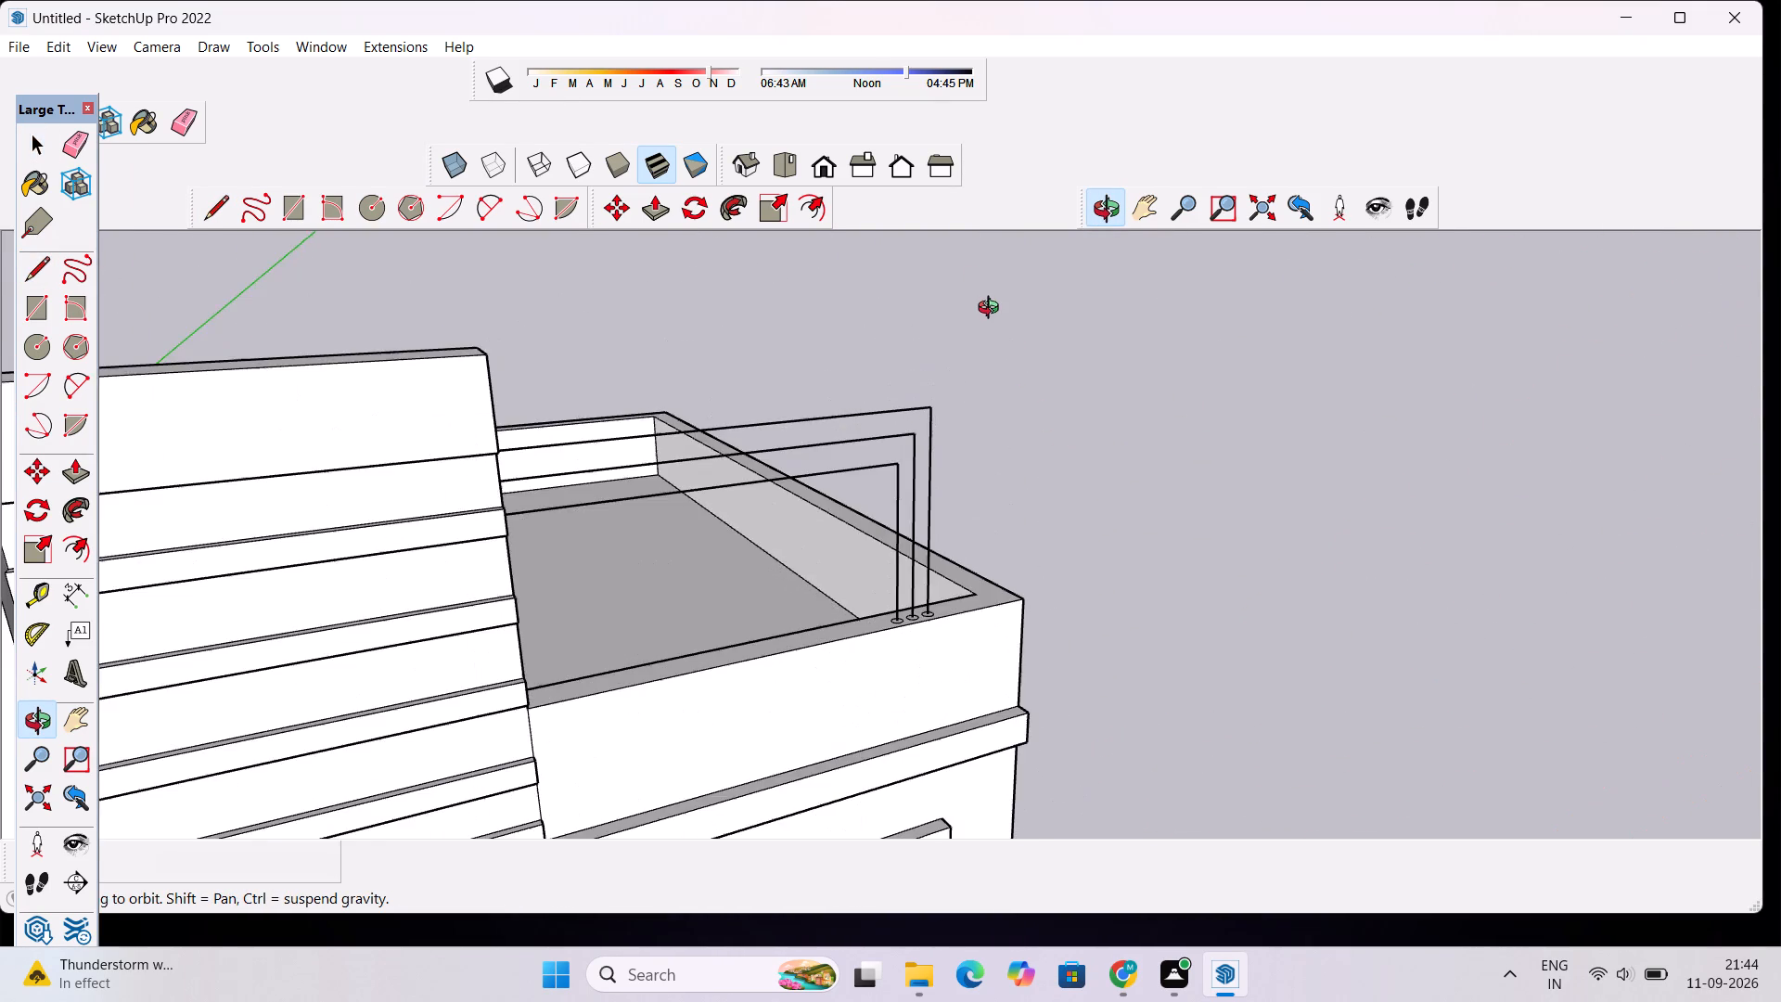
left_click_drag(1348, 451, 810, 502)
scroll(765, 410, "up", 4)
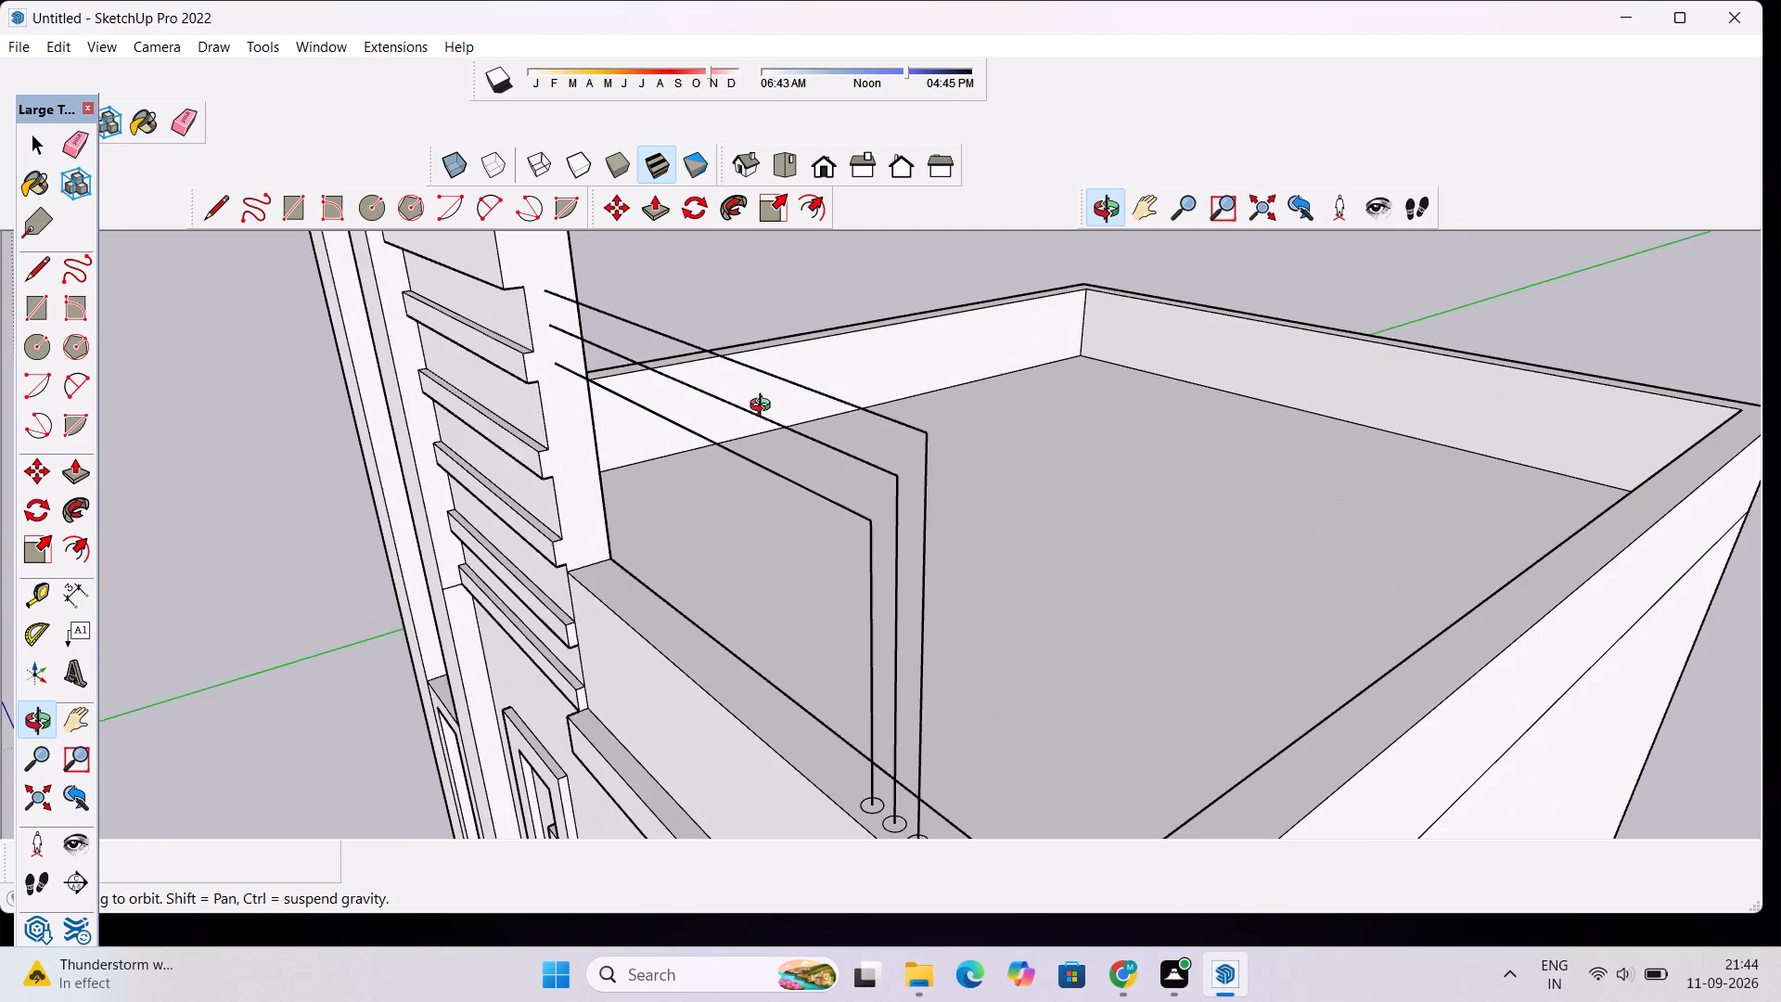
scroll(611, 420, "down", 8)
left_click_drag(544, 392, 763, 418)
scroll(783, 506, "up", 4)
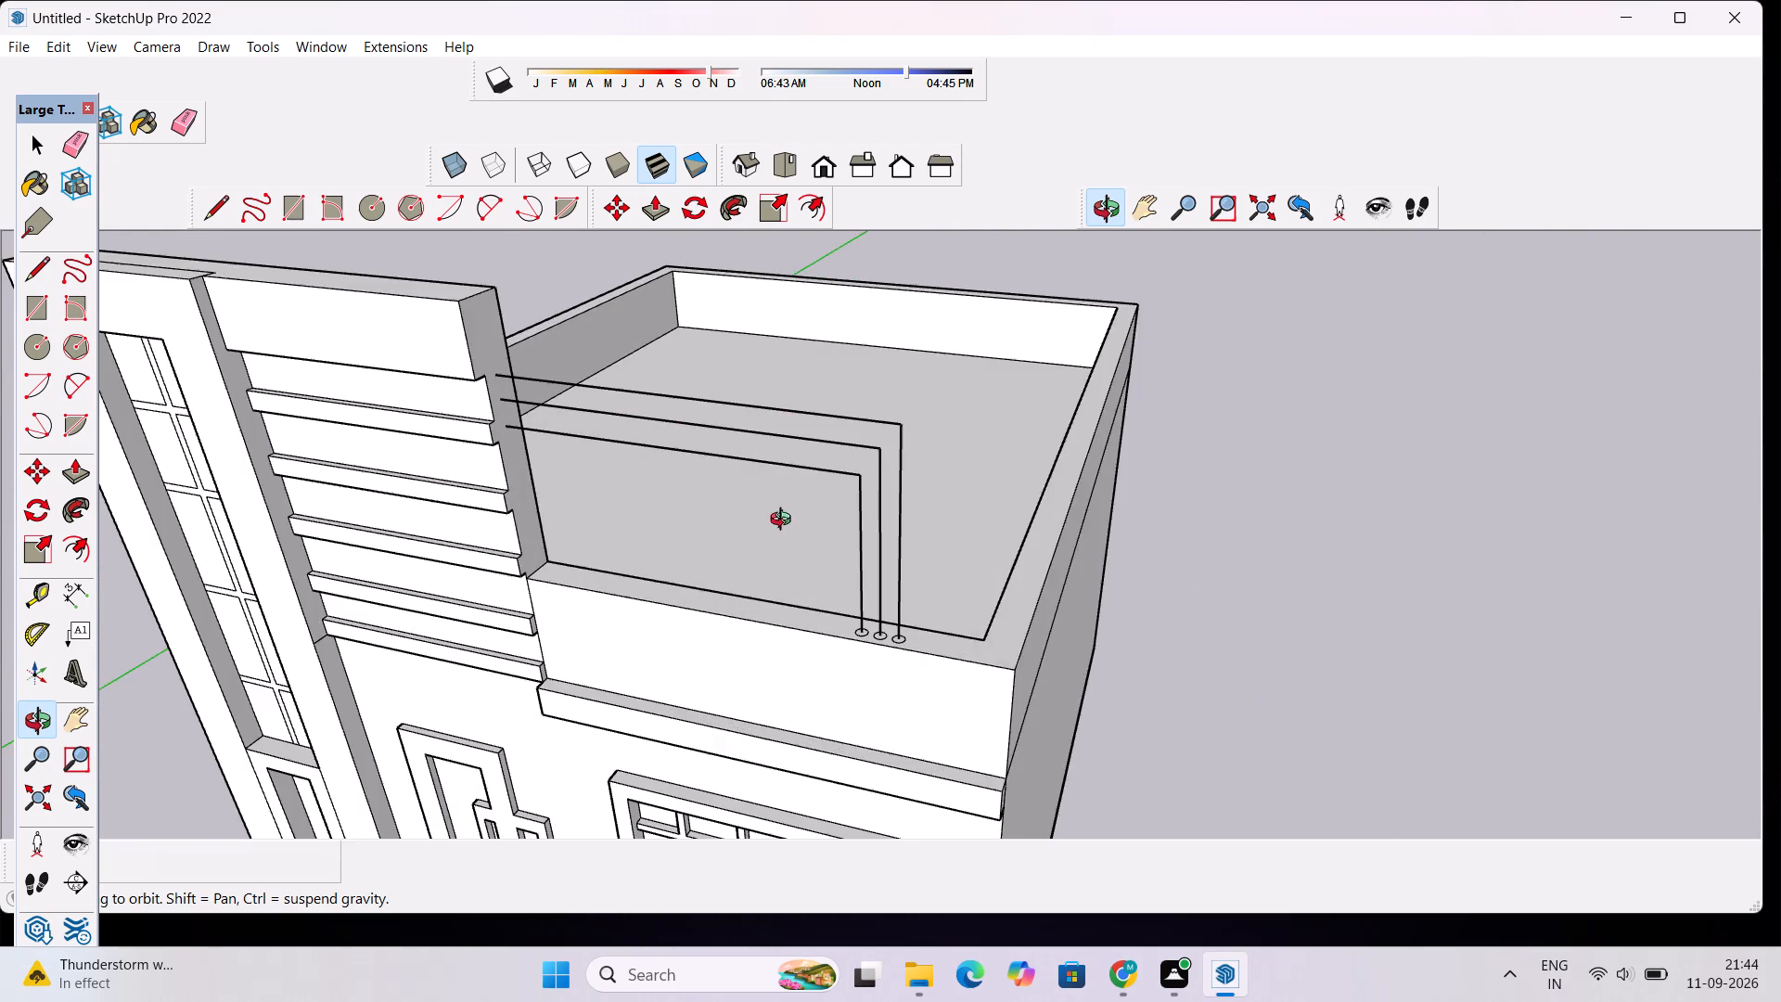
left_click_drag(788, 537, 835, 578)
Extrude the circle nearest the parapet's outer corner along its vertical path line with Follow Me.
scroll(850, 579, "down", 3)
scroll(922, 726, "up", 11)
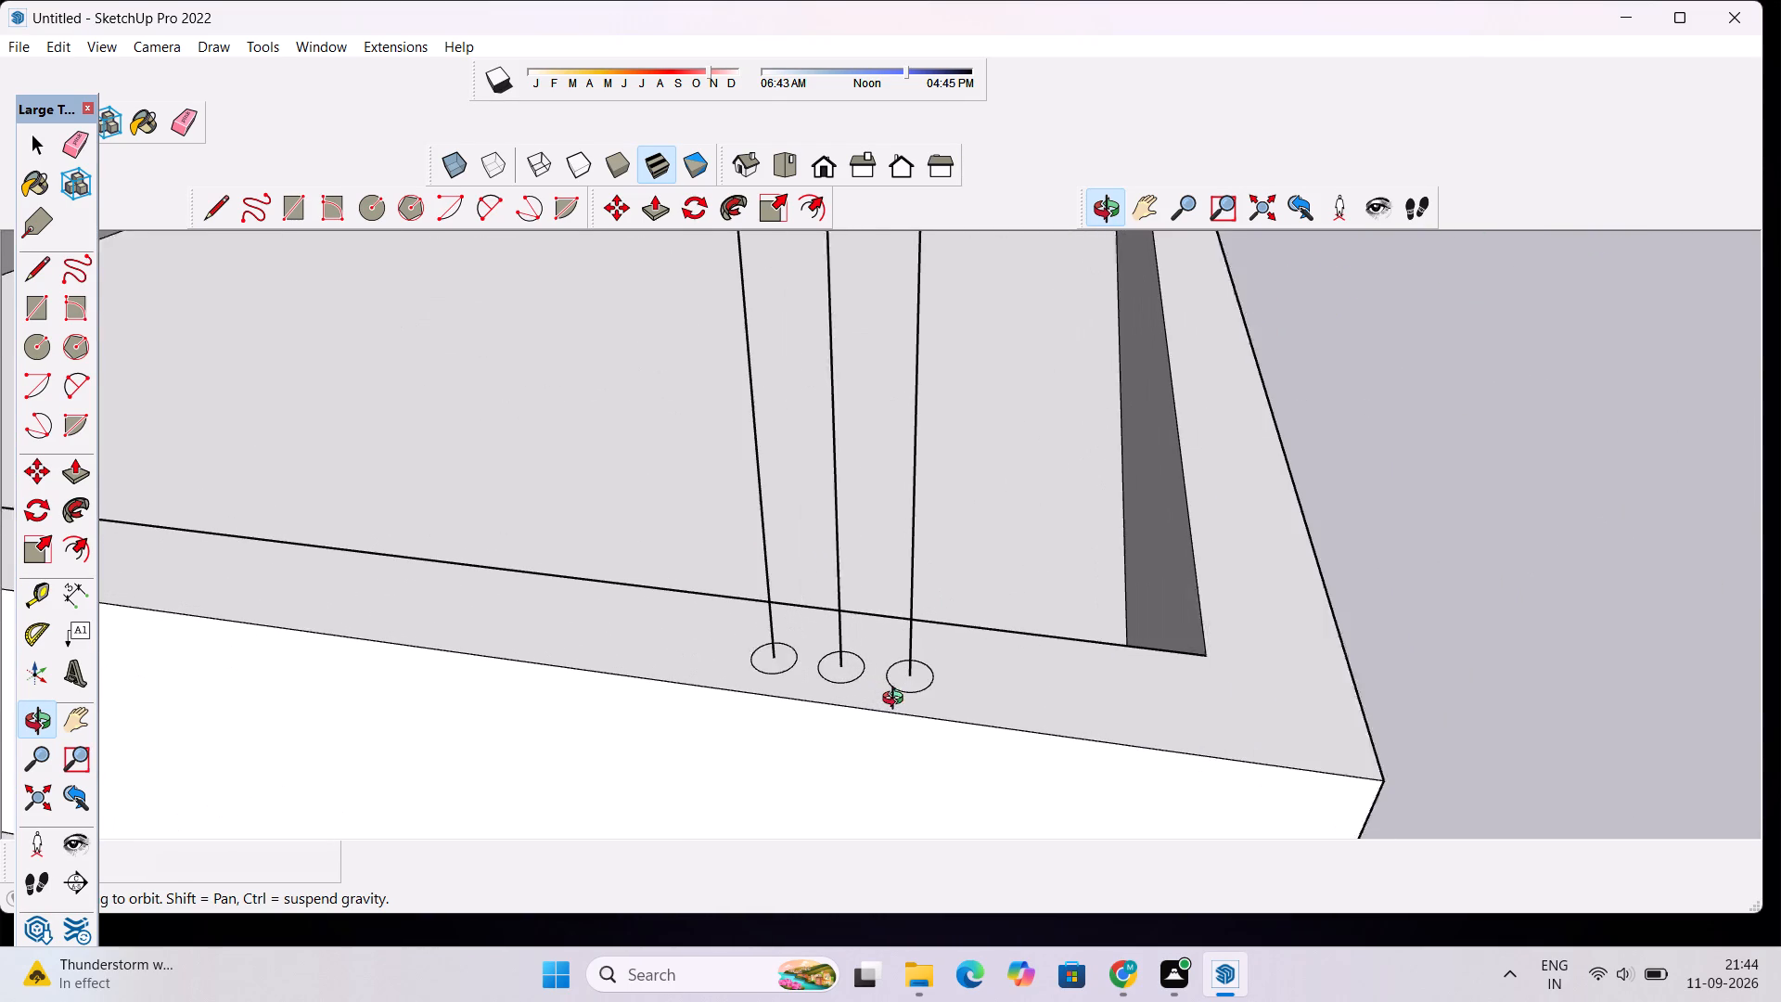
scroll(897, 700, "up", 2)
key("space")
double_click(916, 681)
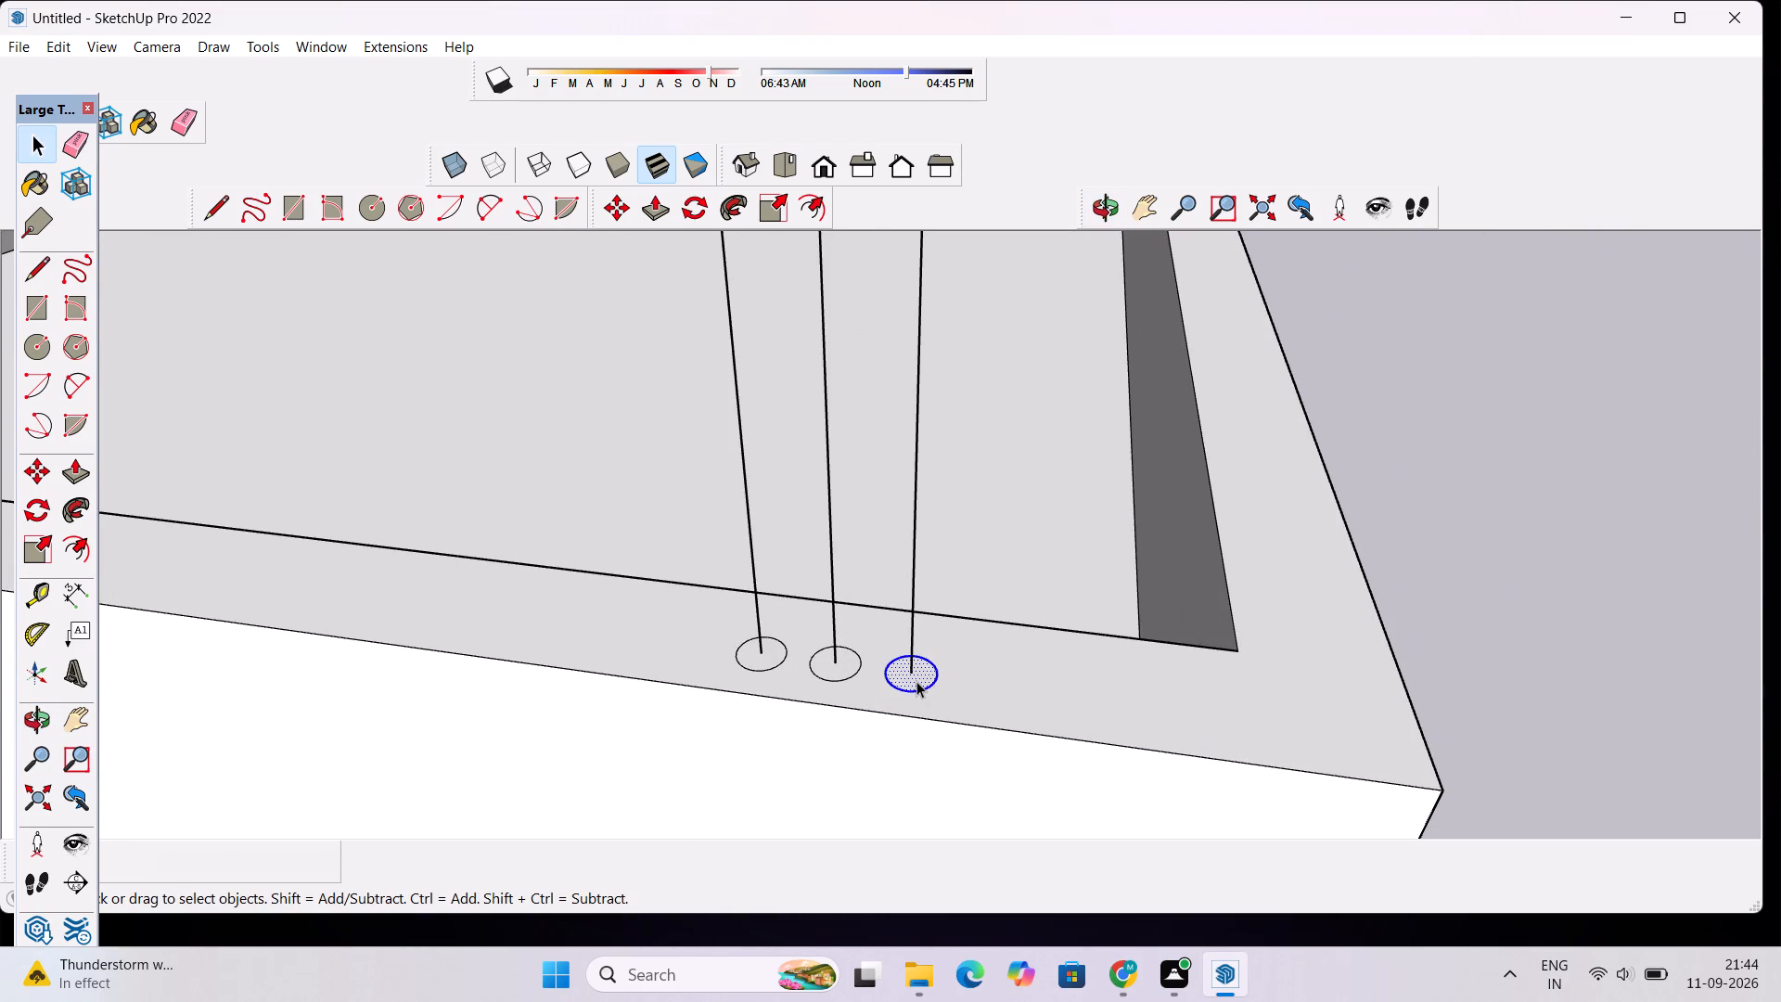
left_click(912, 634, "ctrl")
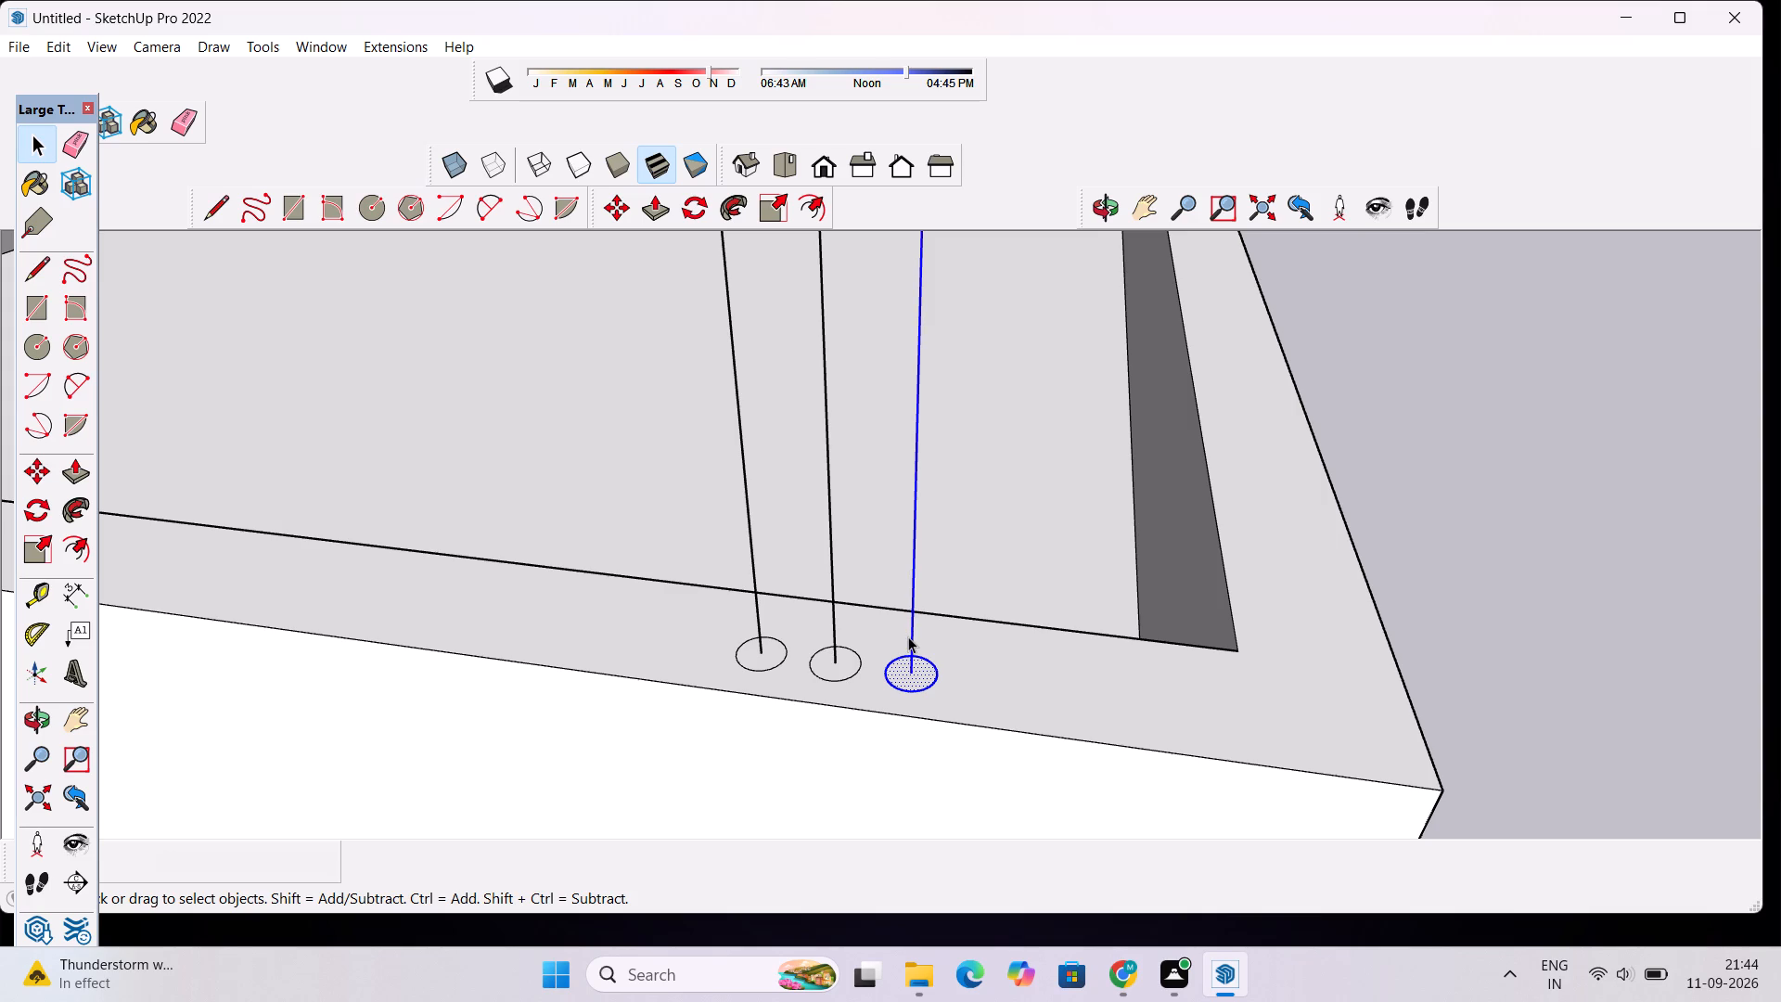
left_click(85, 507)
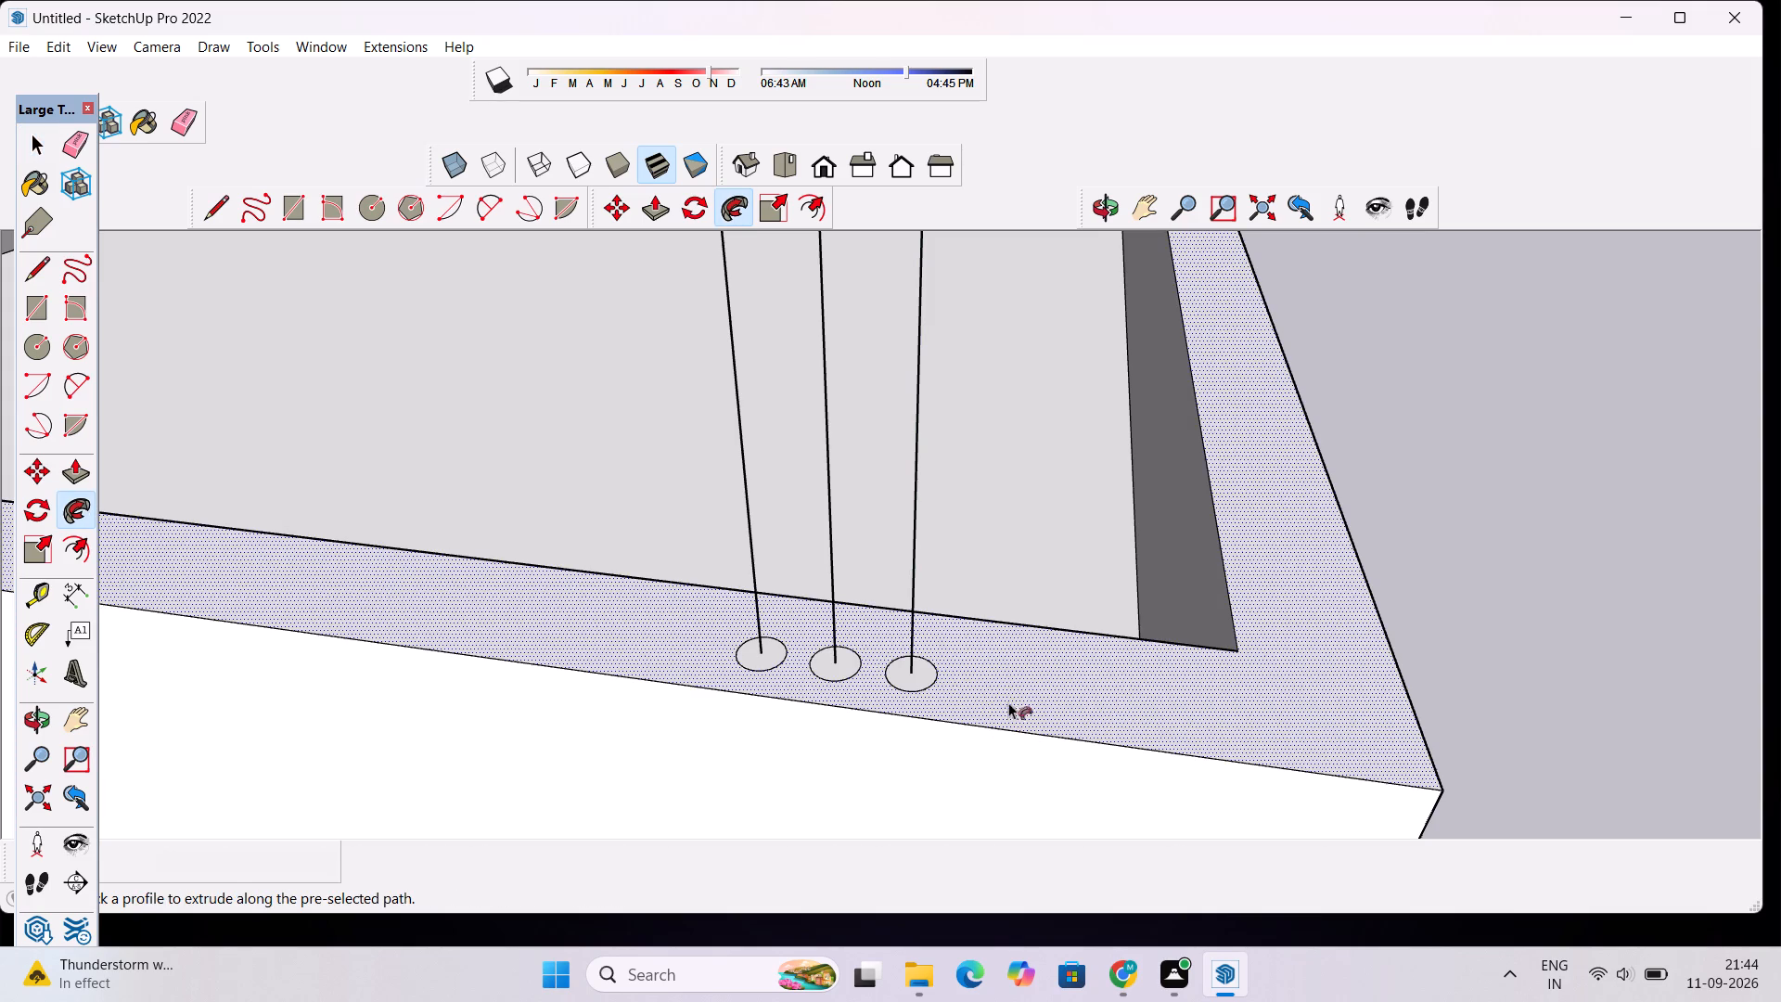
left_click(922, 670)
scroll(928, 683, "down", 5)
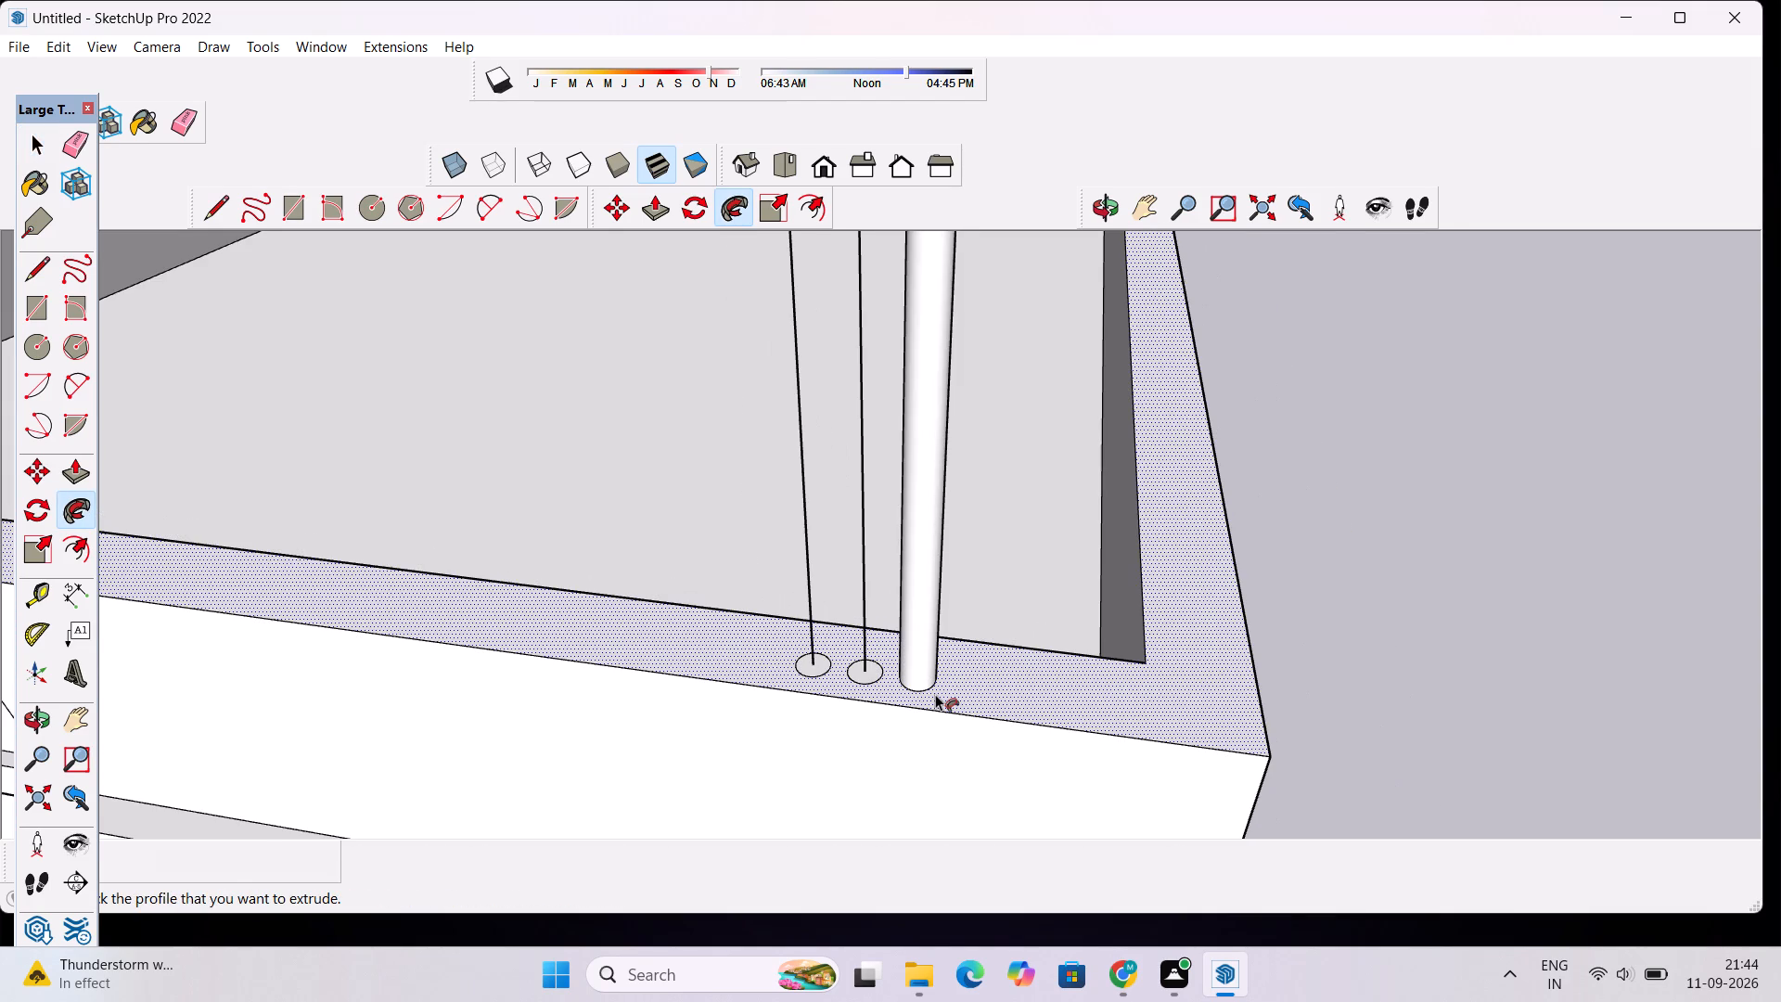
Extrude the middle parapet circle along its vertical path line with Follow Me.
key("space")
scroll(878, 679, "up", 2)
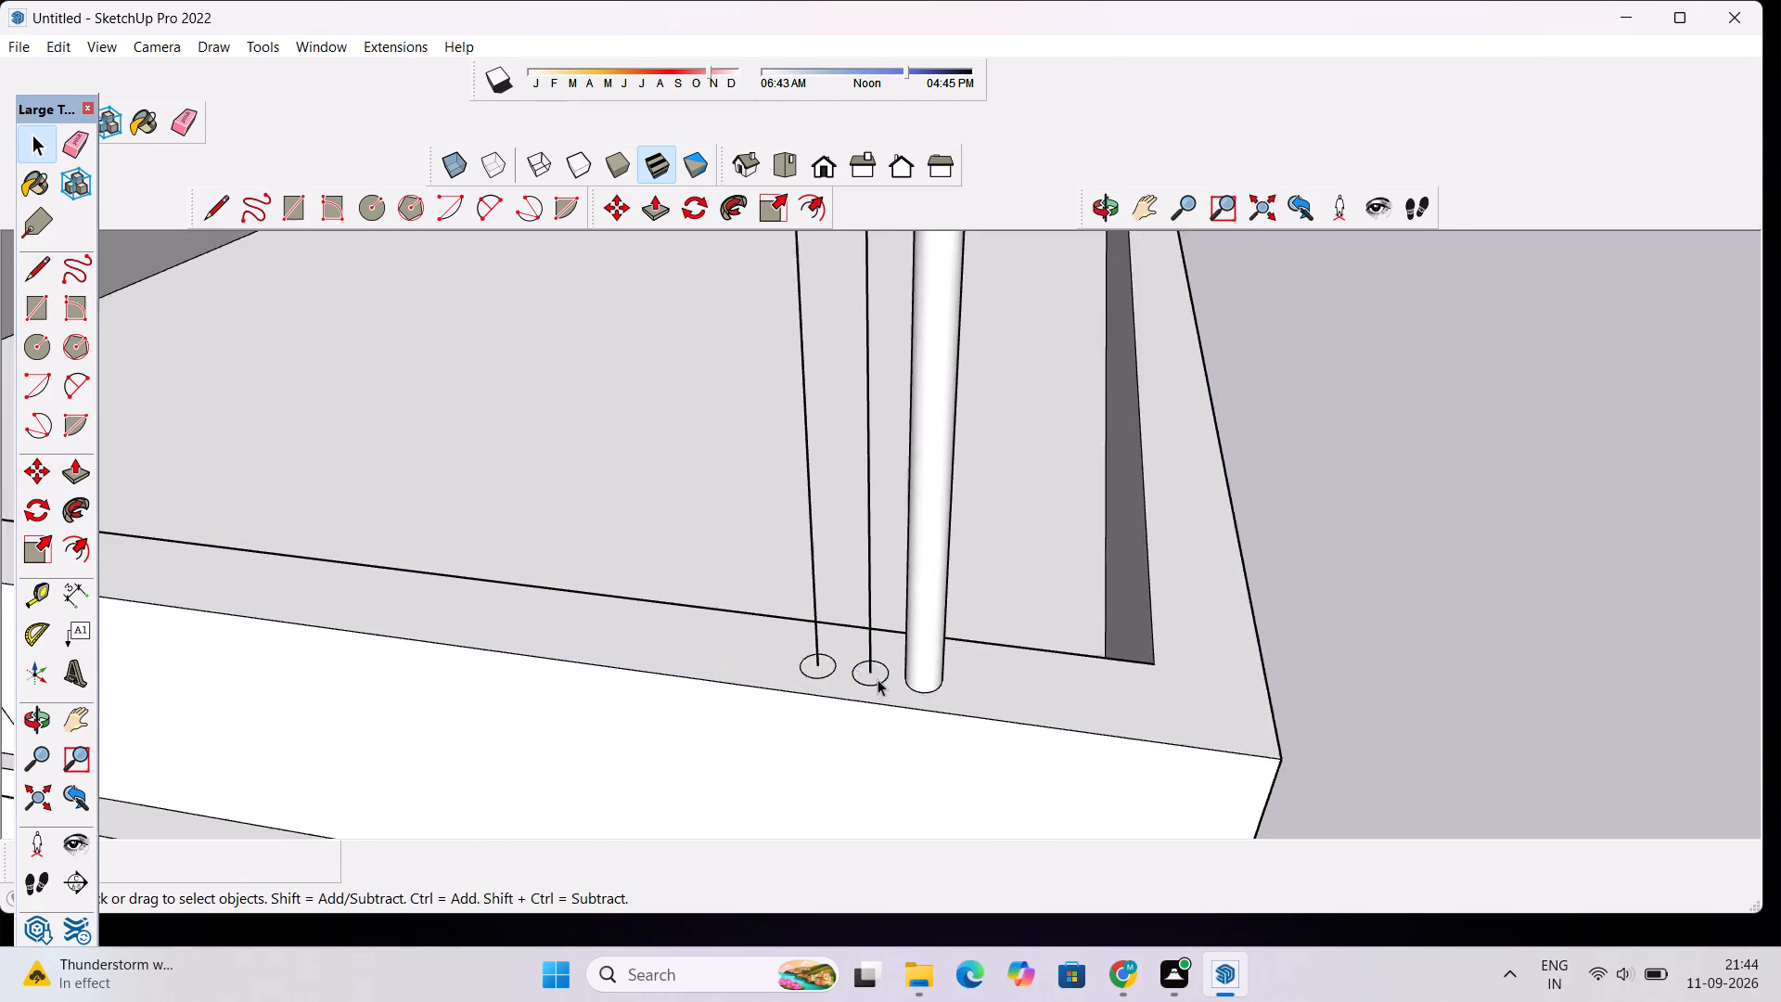
scroll(878, 679, "up", 7)
left_click(878, 678)
left_click(878, 678)
left_click(860, 628)
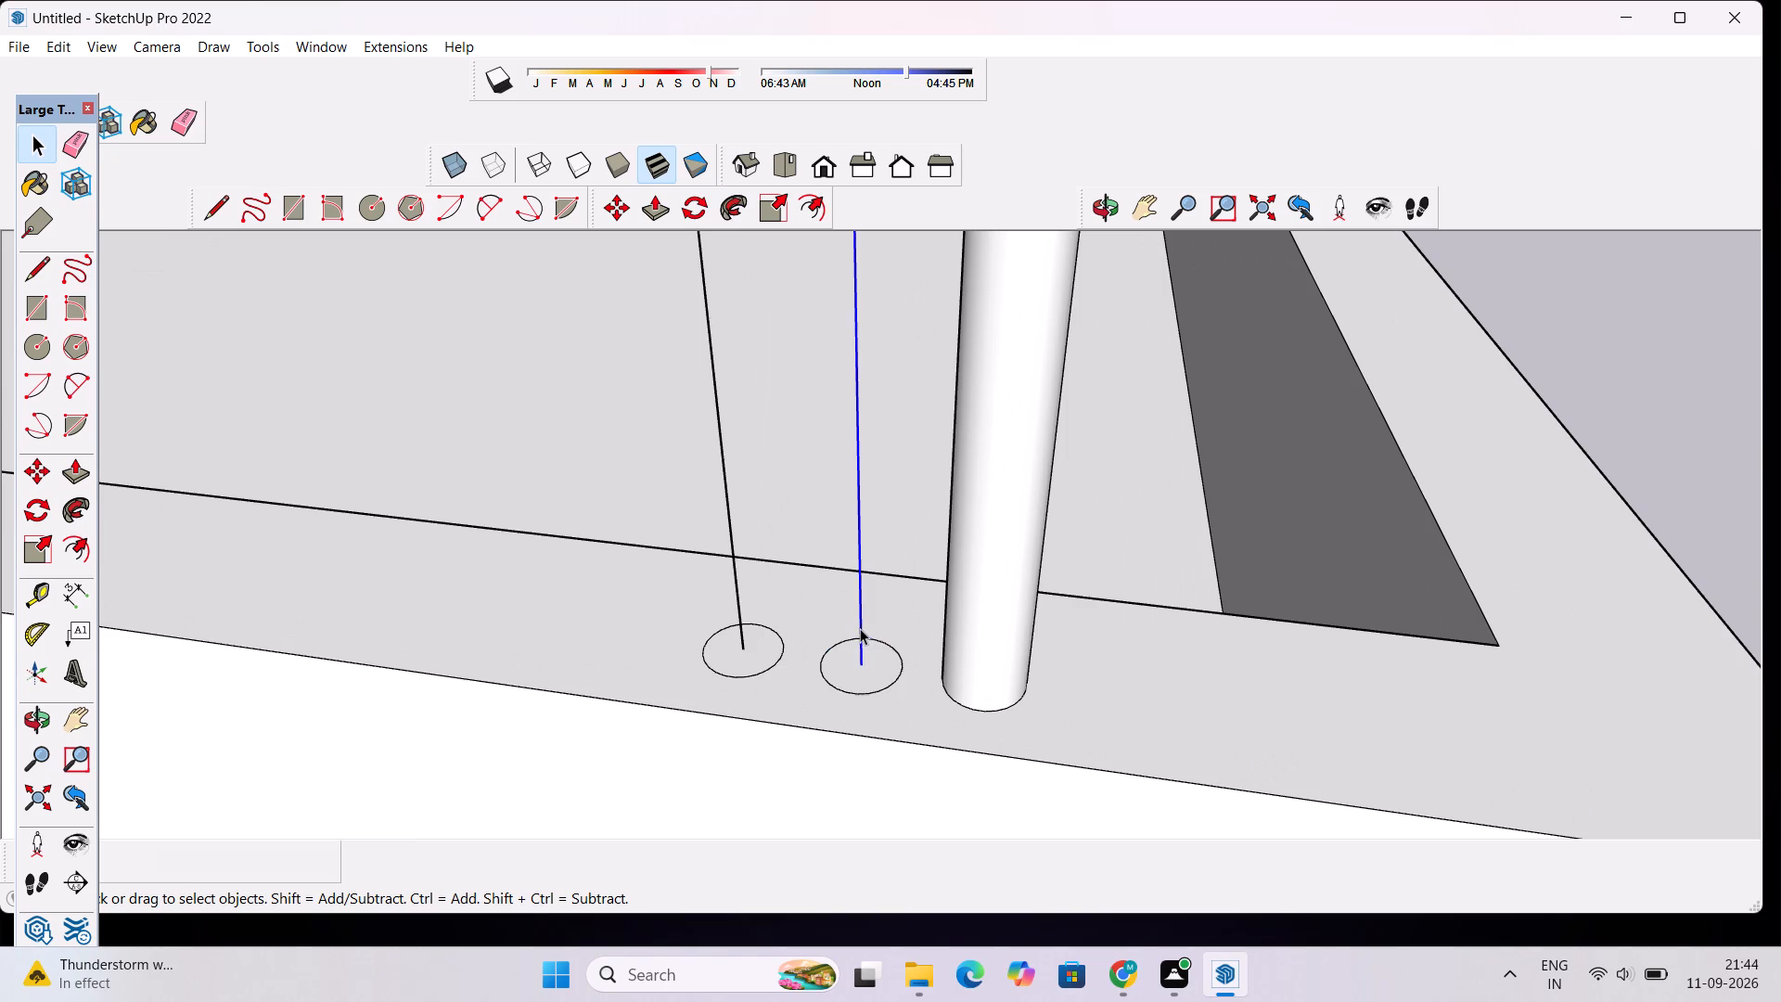
left_click(870, 670)
double_click(870, 670)
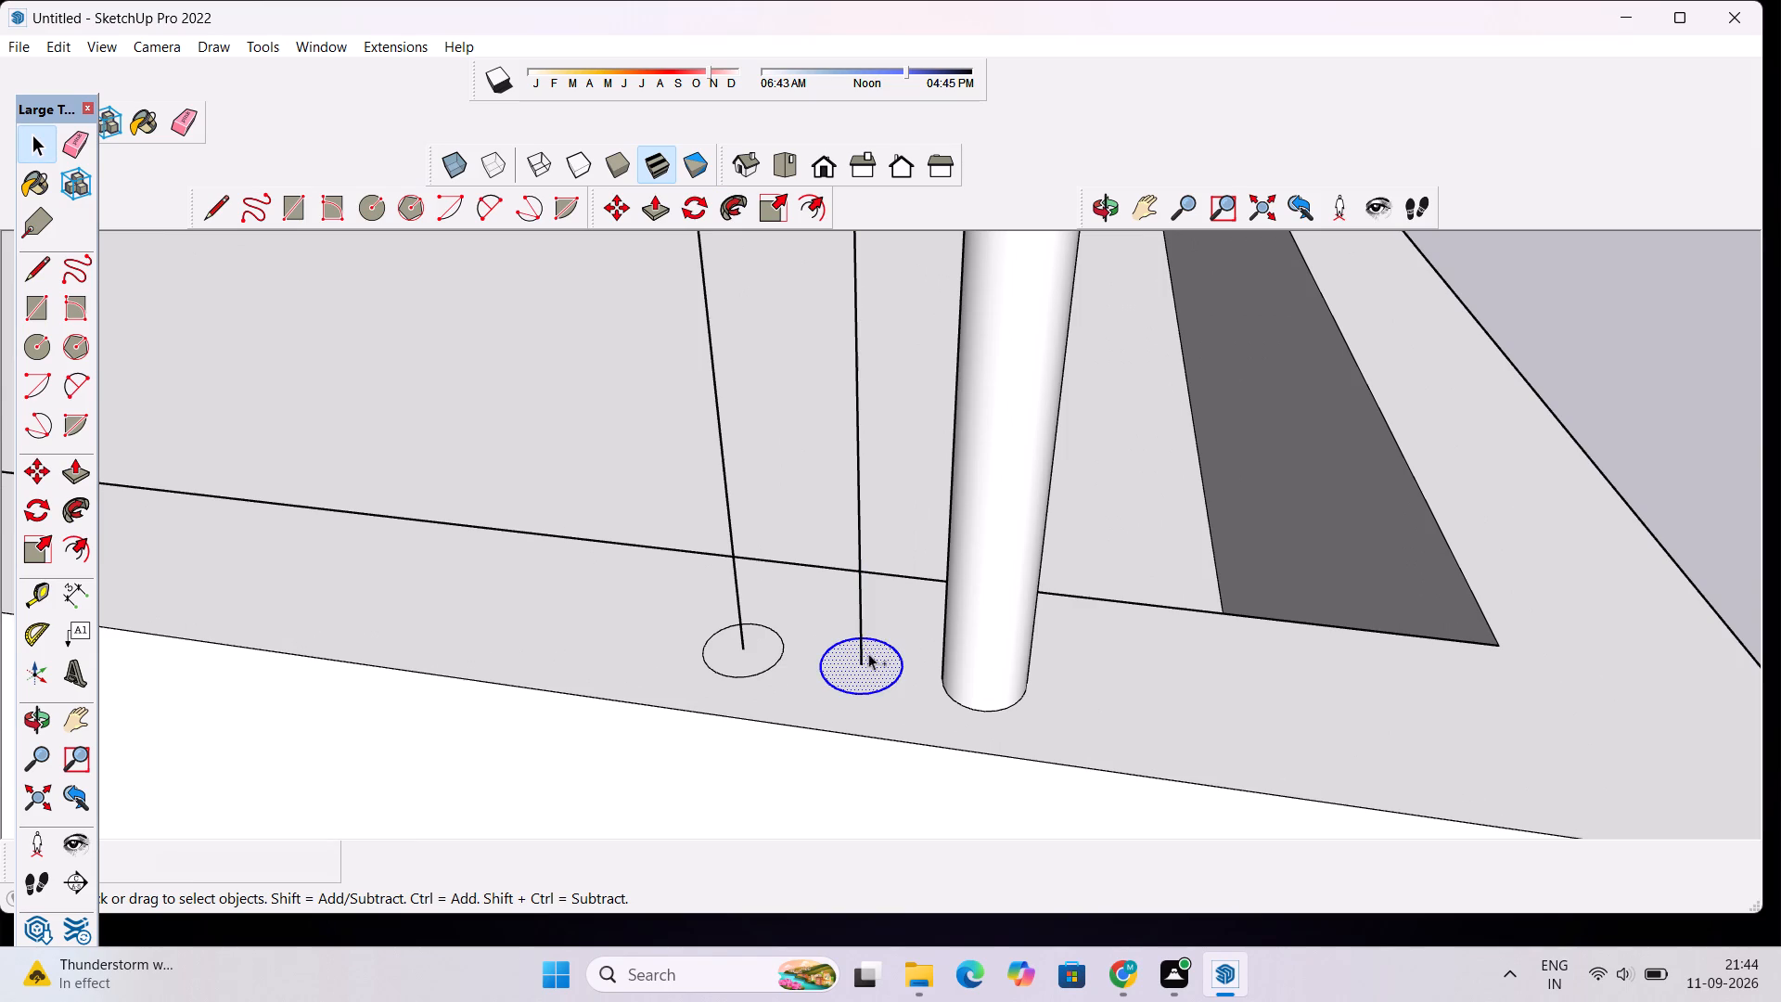
left_click(862, 617, "ctrl")
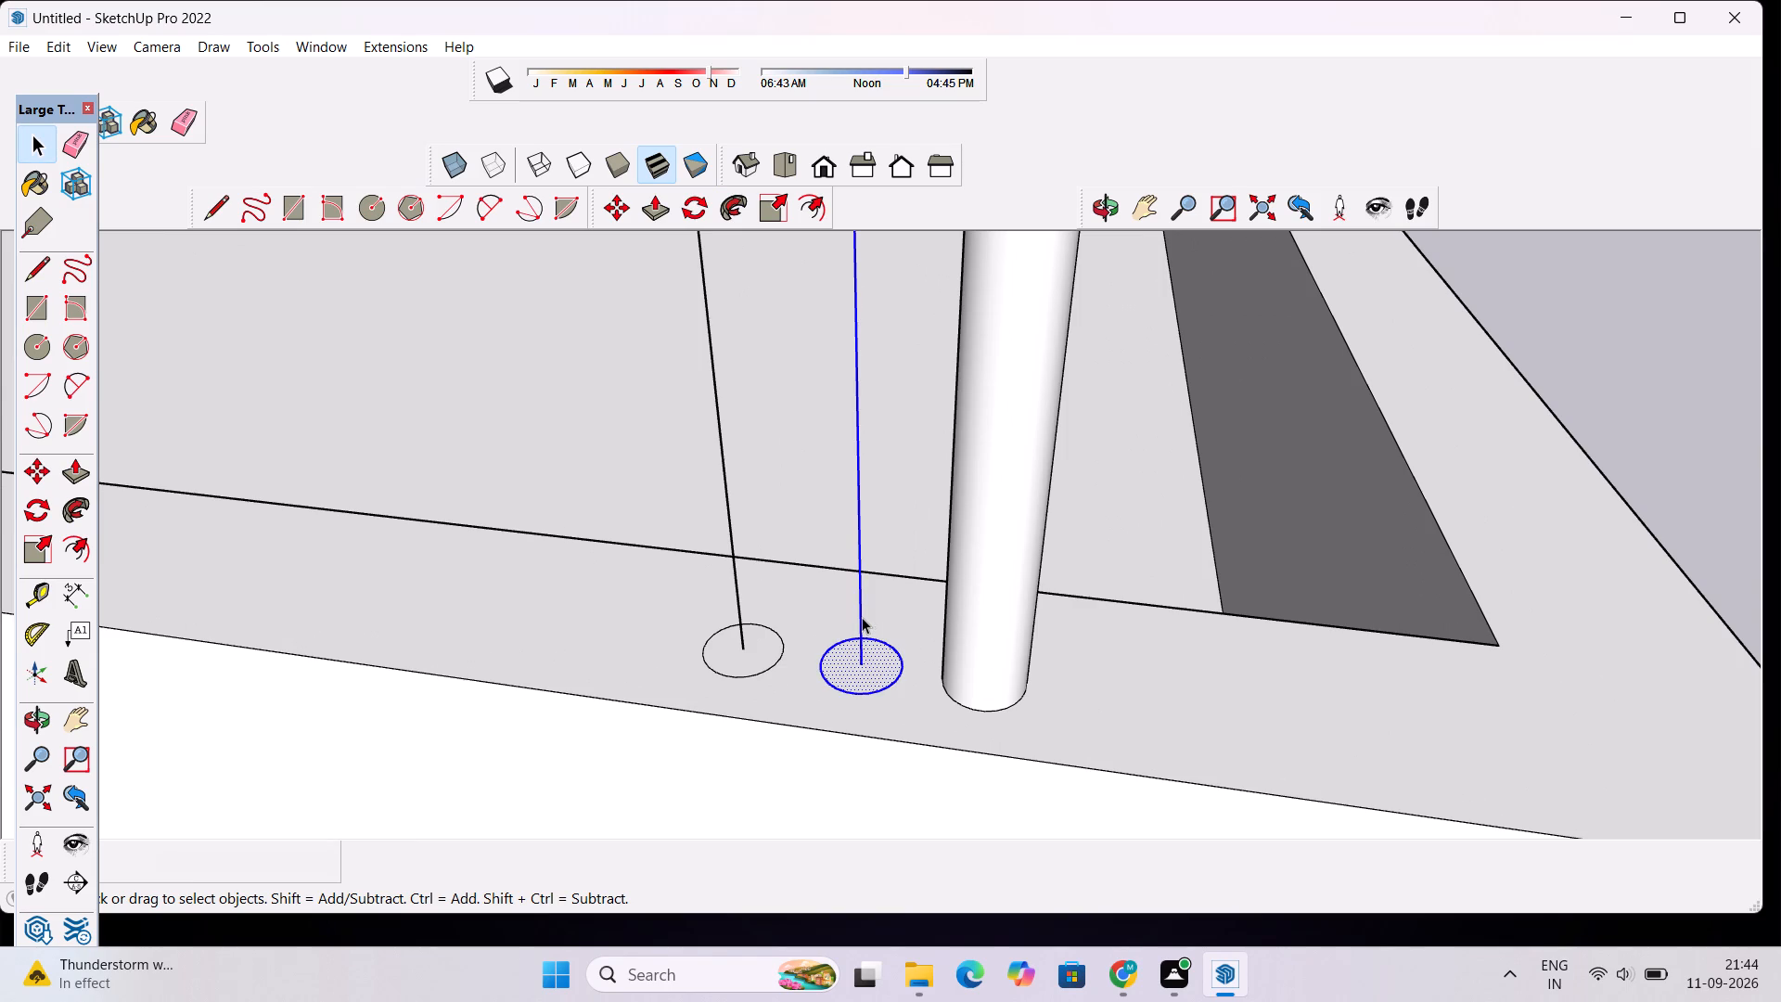
left_click(78, 509)
left_click(857, 676)
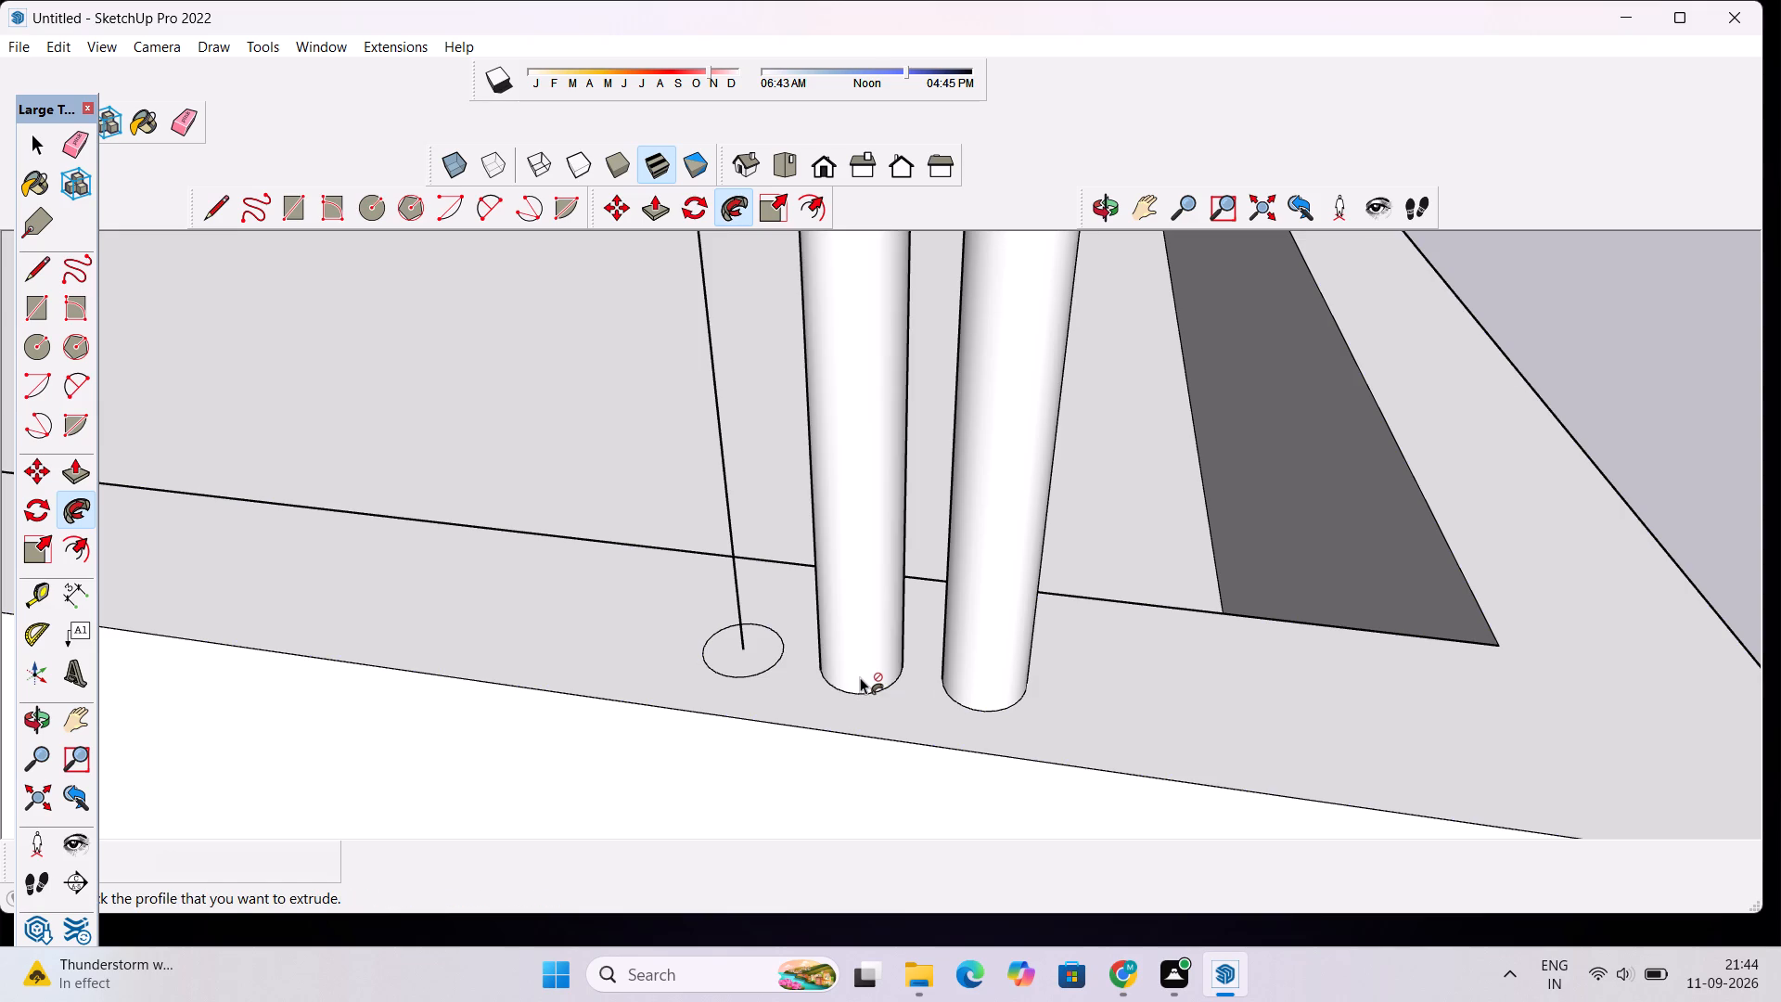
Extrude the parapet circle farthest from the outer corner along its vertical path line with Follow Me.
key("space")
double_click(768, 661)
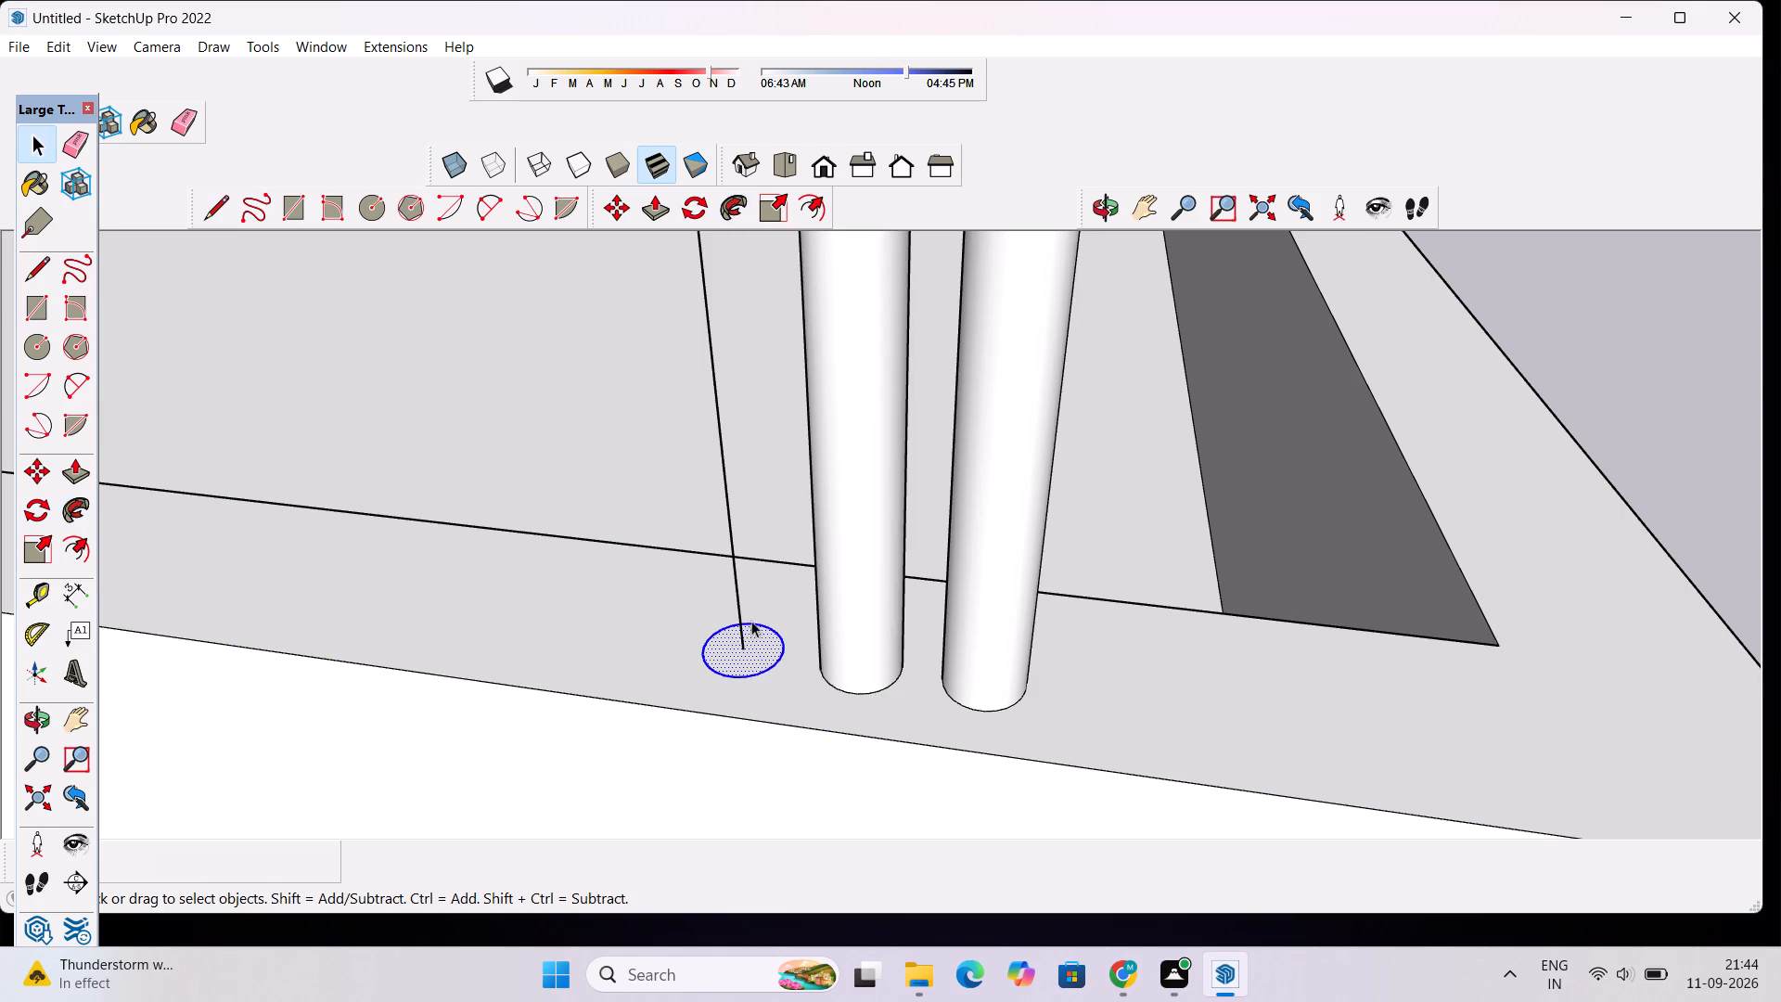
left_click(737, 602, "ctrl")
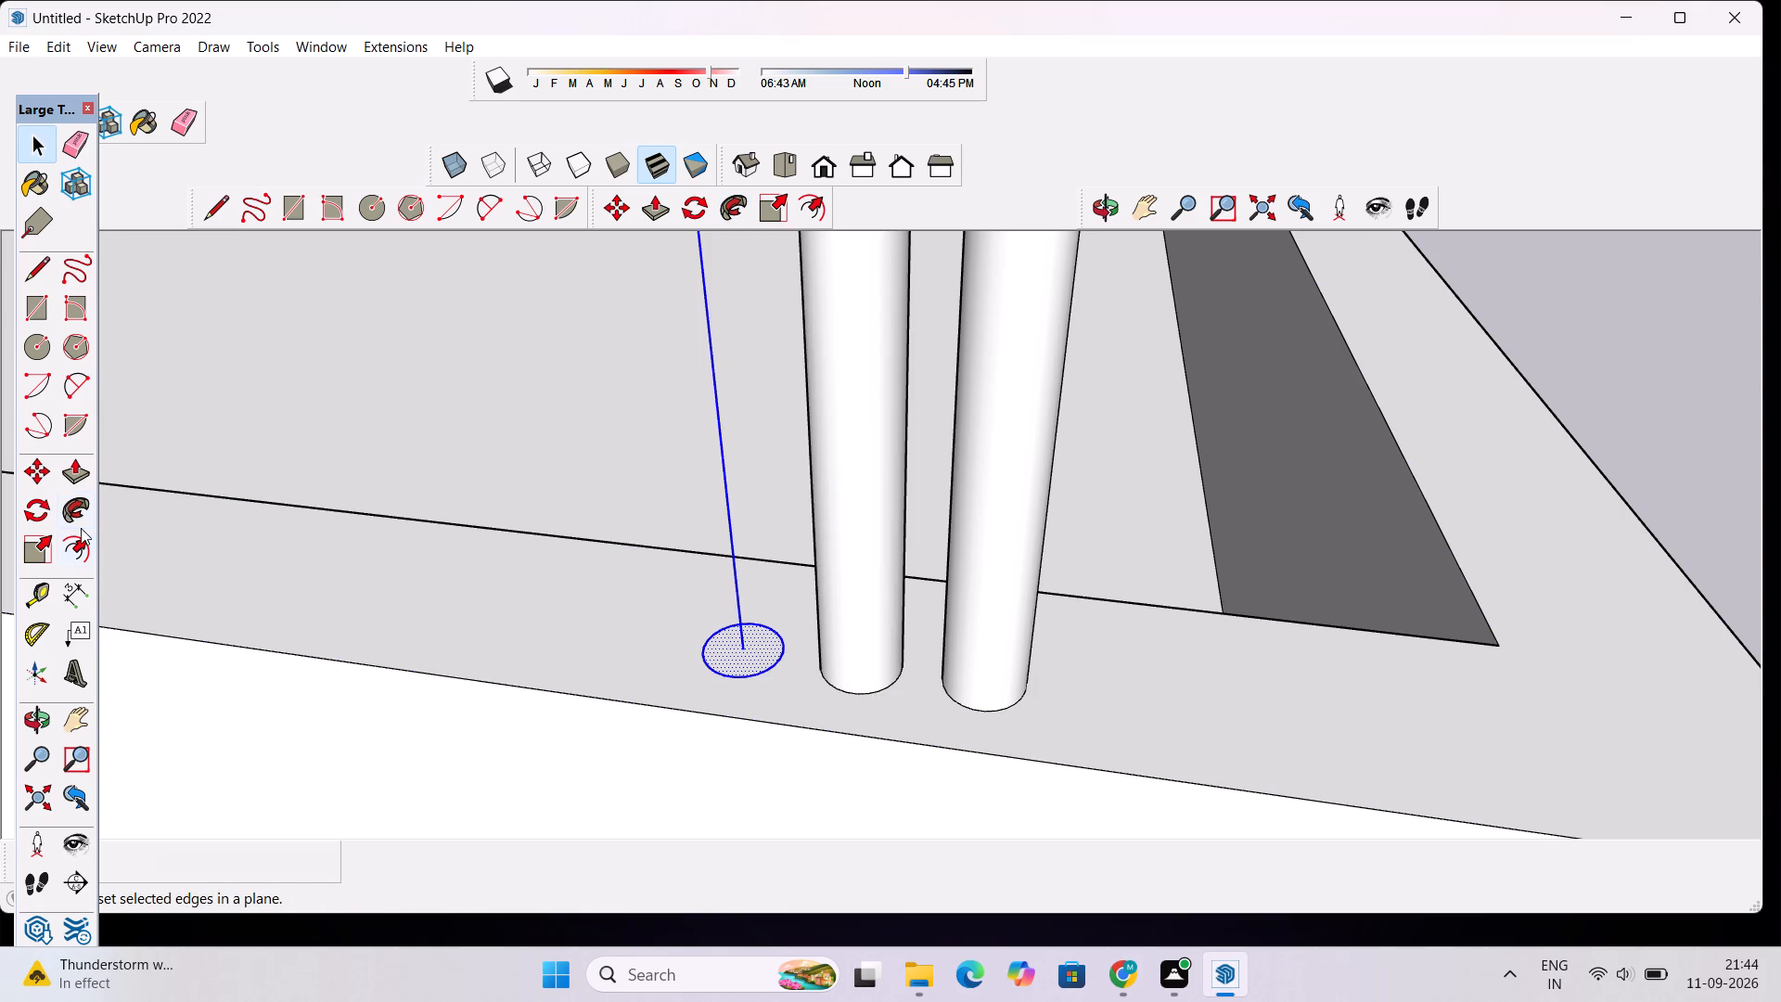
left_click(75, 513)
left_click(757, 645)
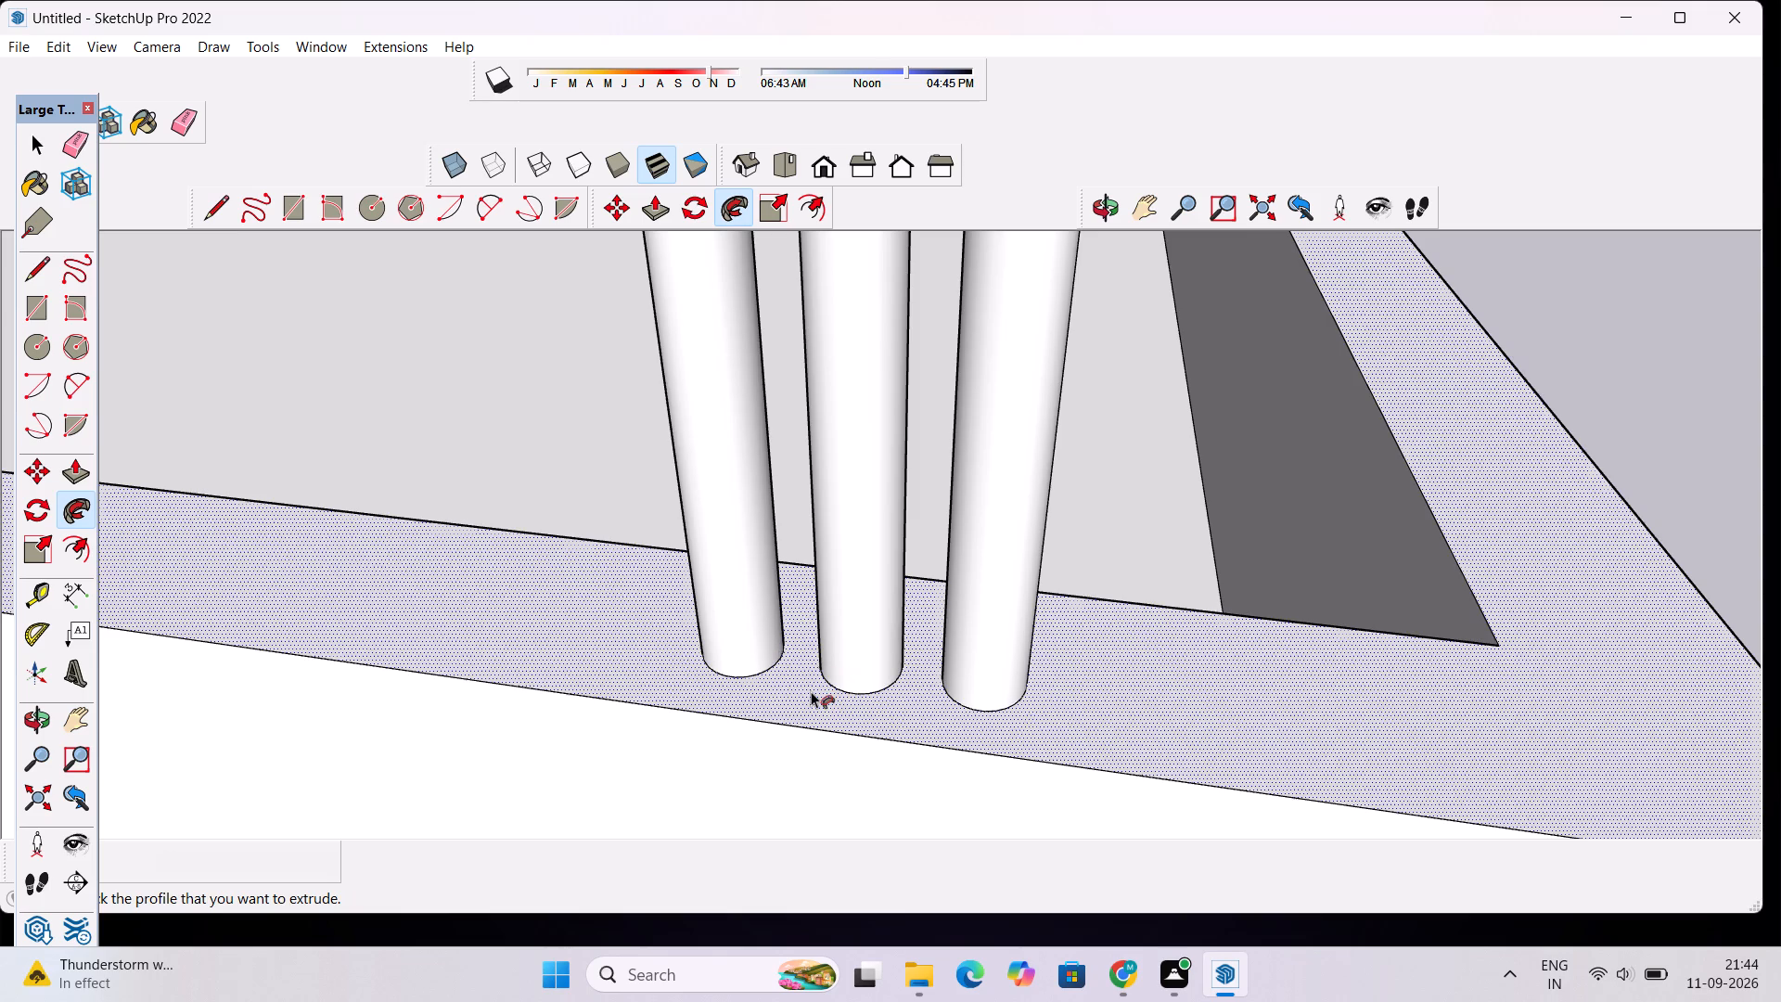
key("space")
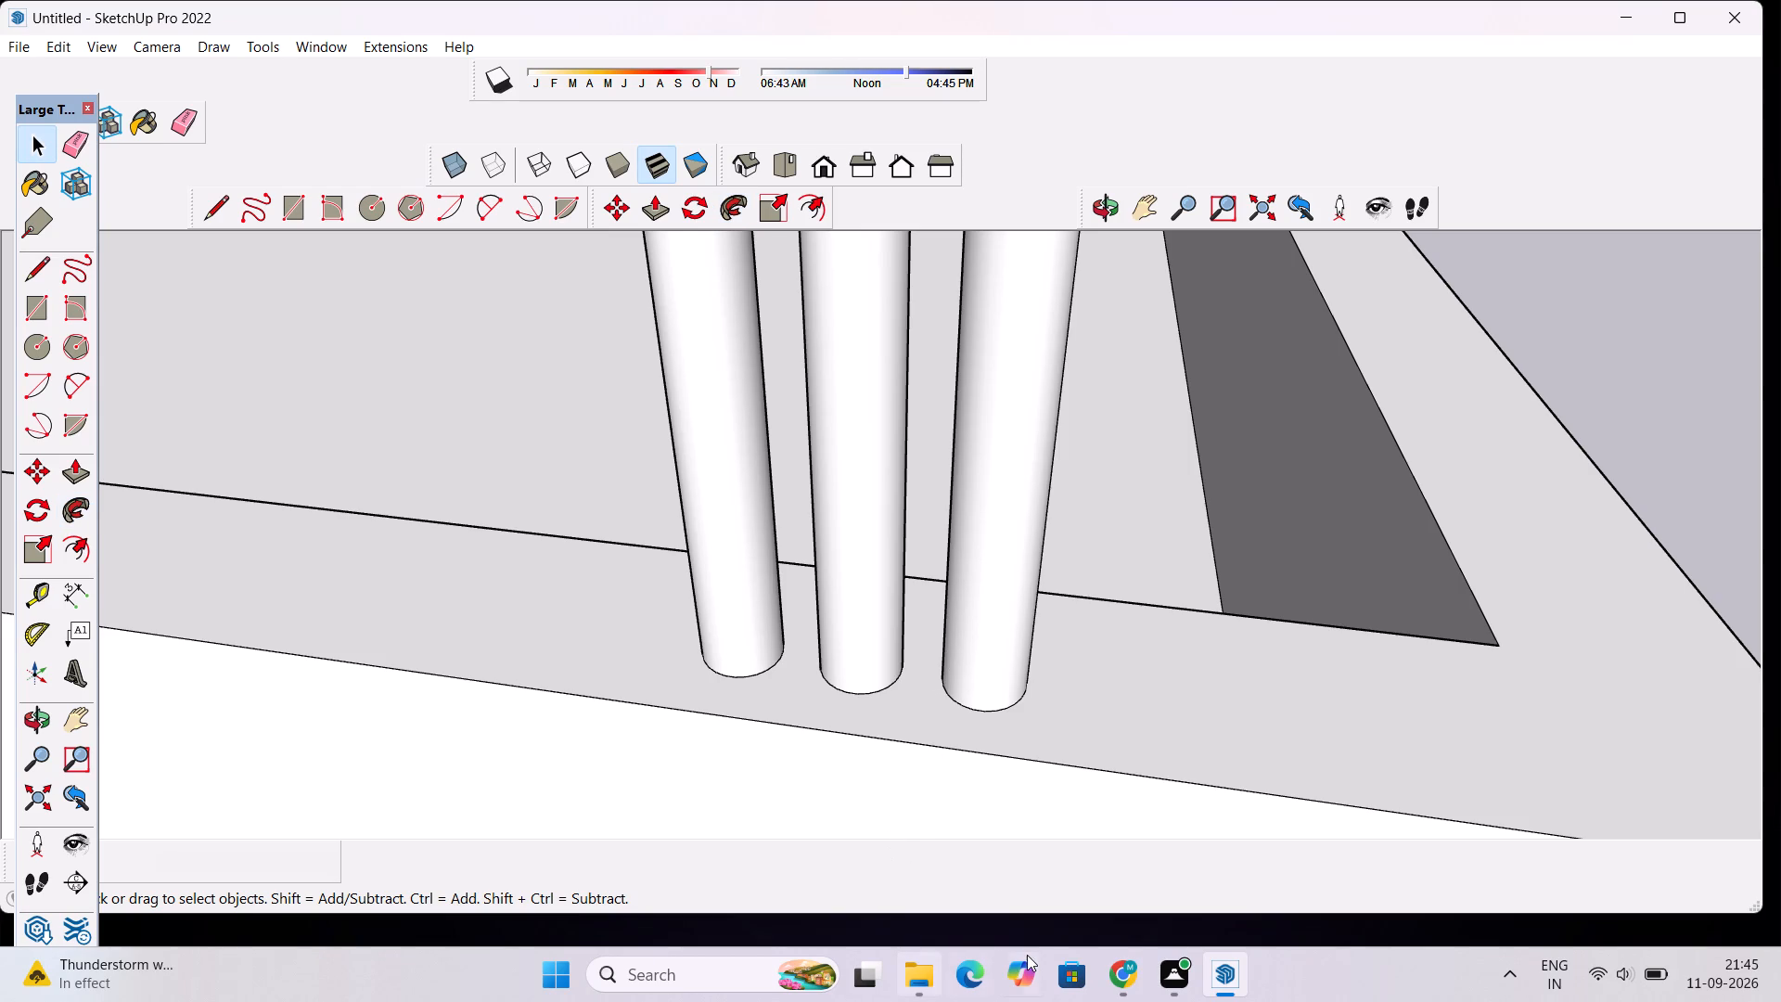
Examine the three vertical pipes and the horizontal path lines running to the louvred wall from several angles.
scroll(1025, 958, "down", 6)
left_click(1102, 225)
left_click_drag(1227, 814, 1182, 622)
scroll(1190, 621, "down", 8)
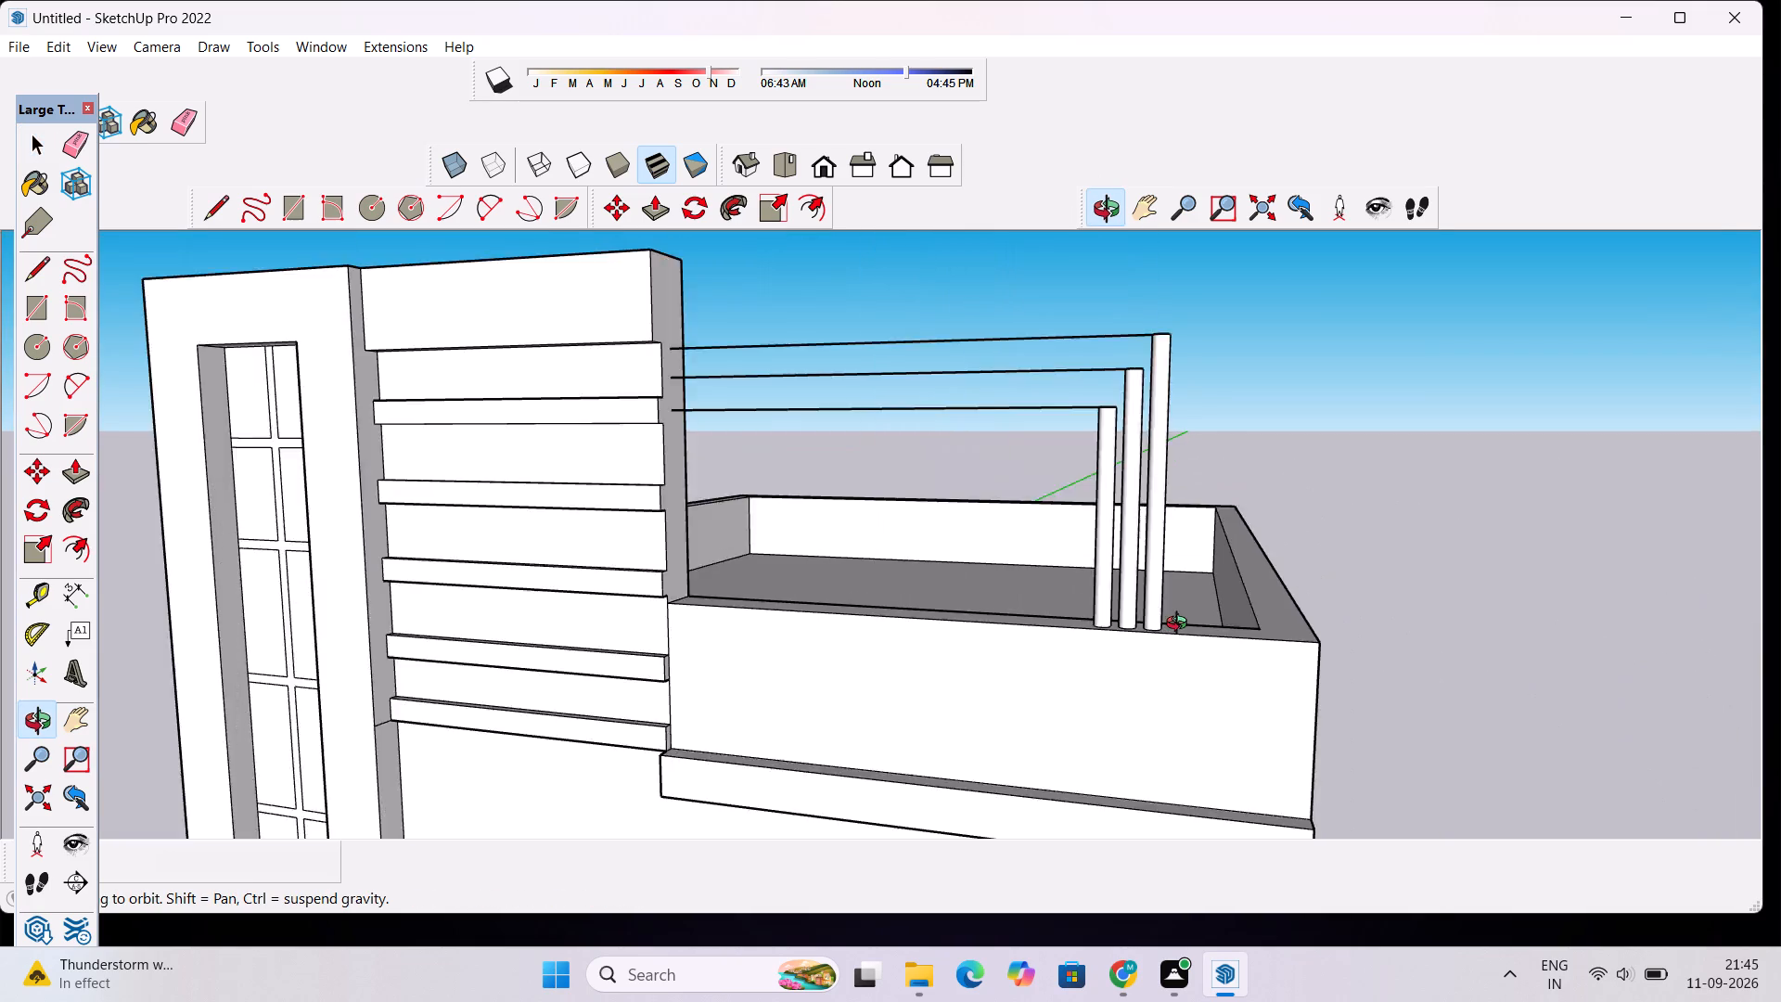
scroll(1181, 625, "down", 3)
scroll(1111, 545, "up", 5)
left_click_drag(1126, 549, 1207, 627)
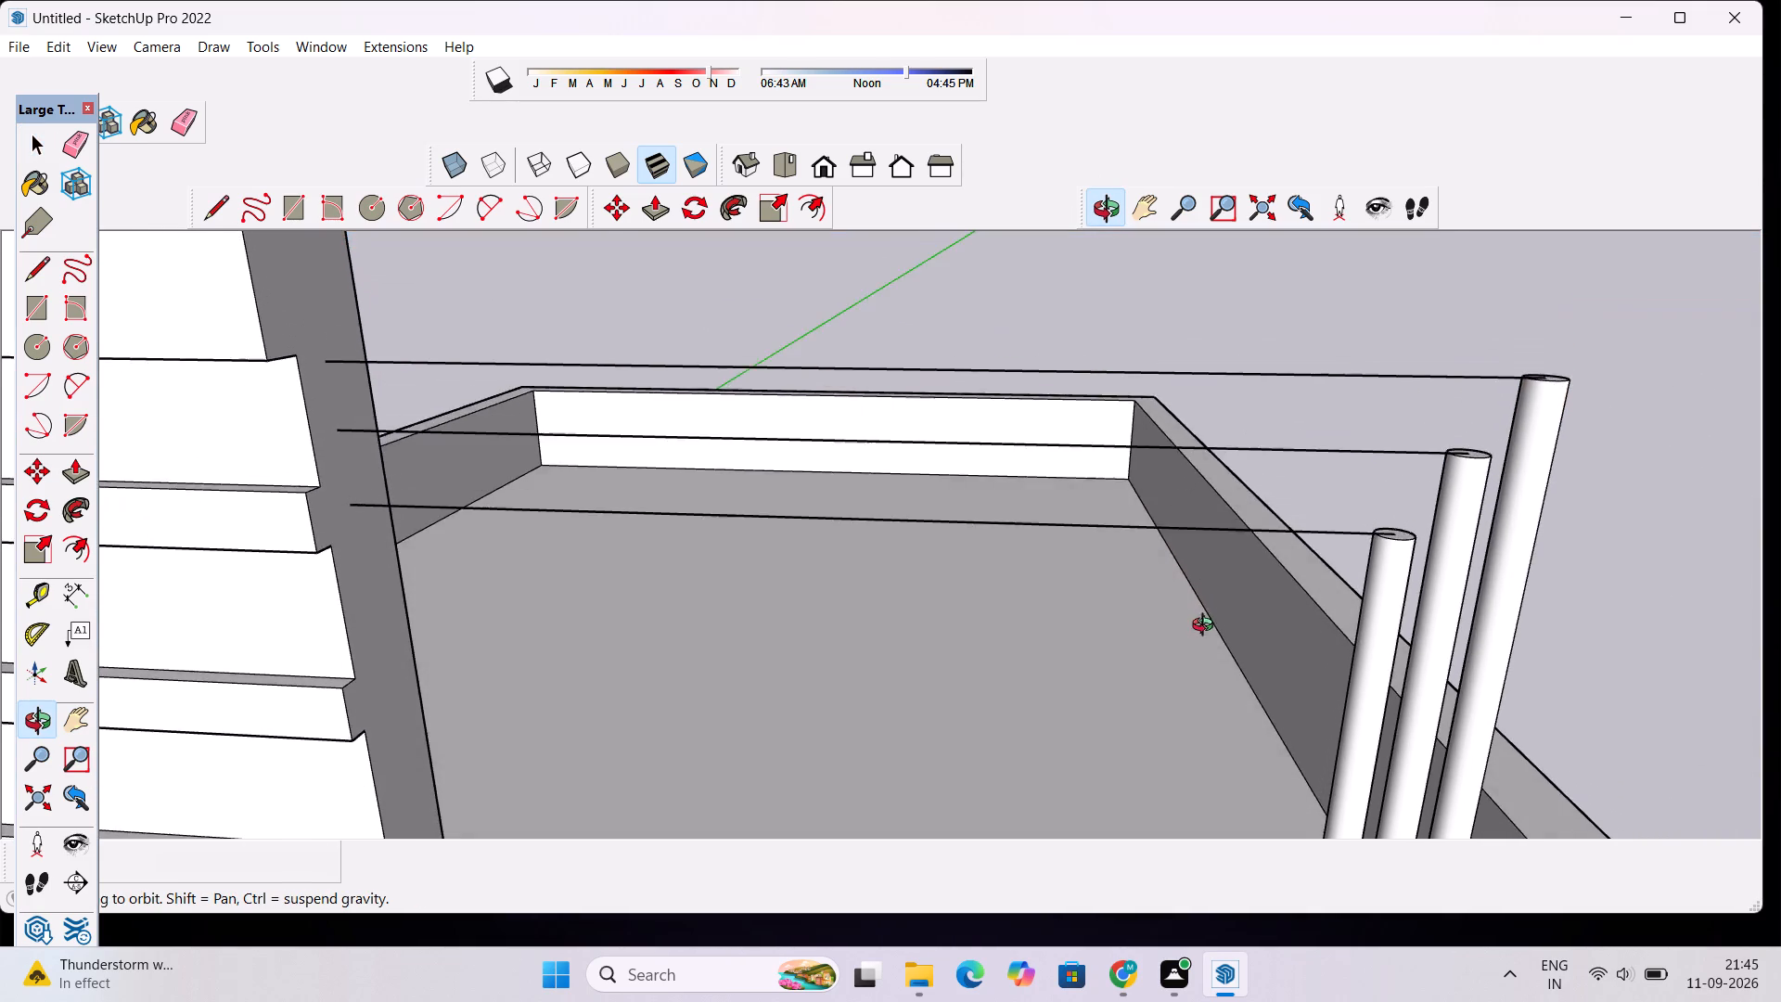
left_click_drag(1207, 627, 1192, 640)
scroll(1249, 627, "up", 1)
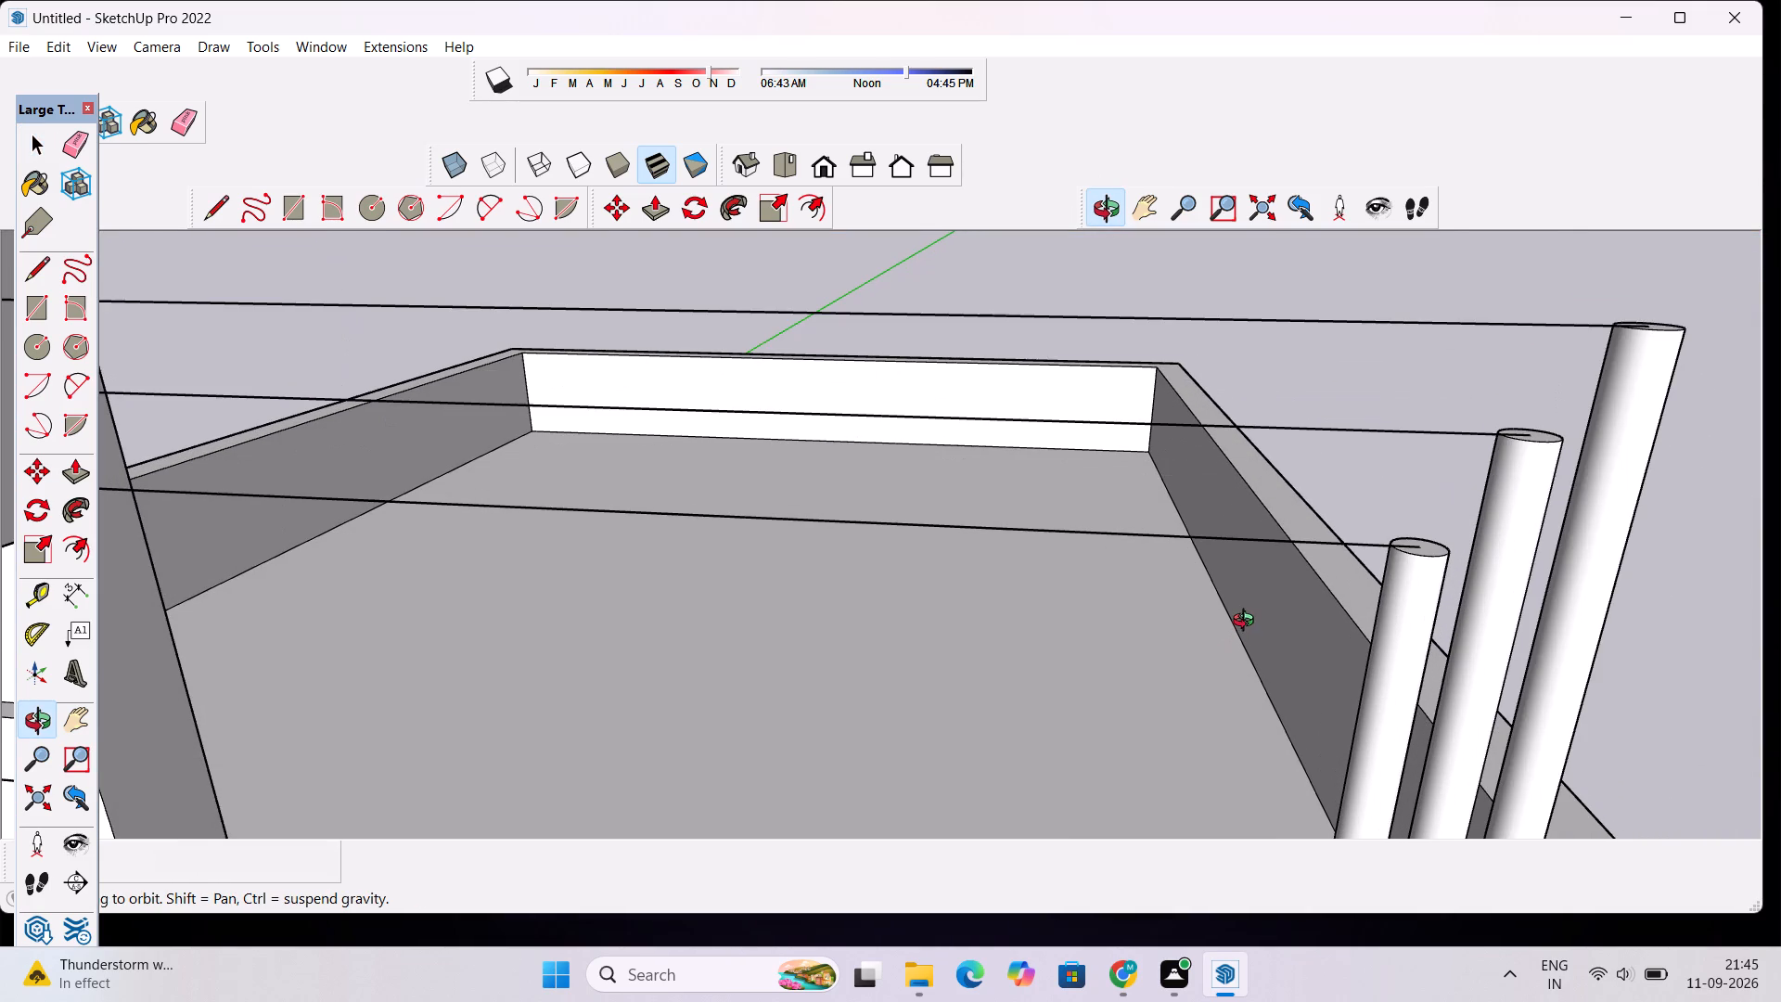
scroll(1248, 623, "down", 1)
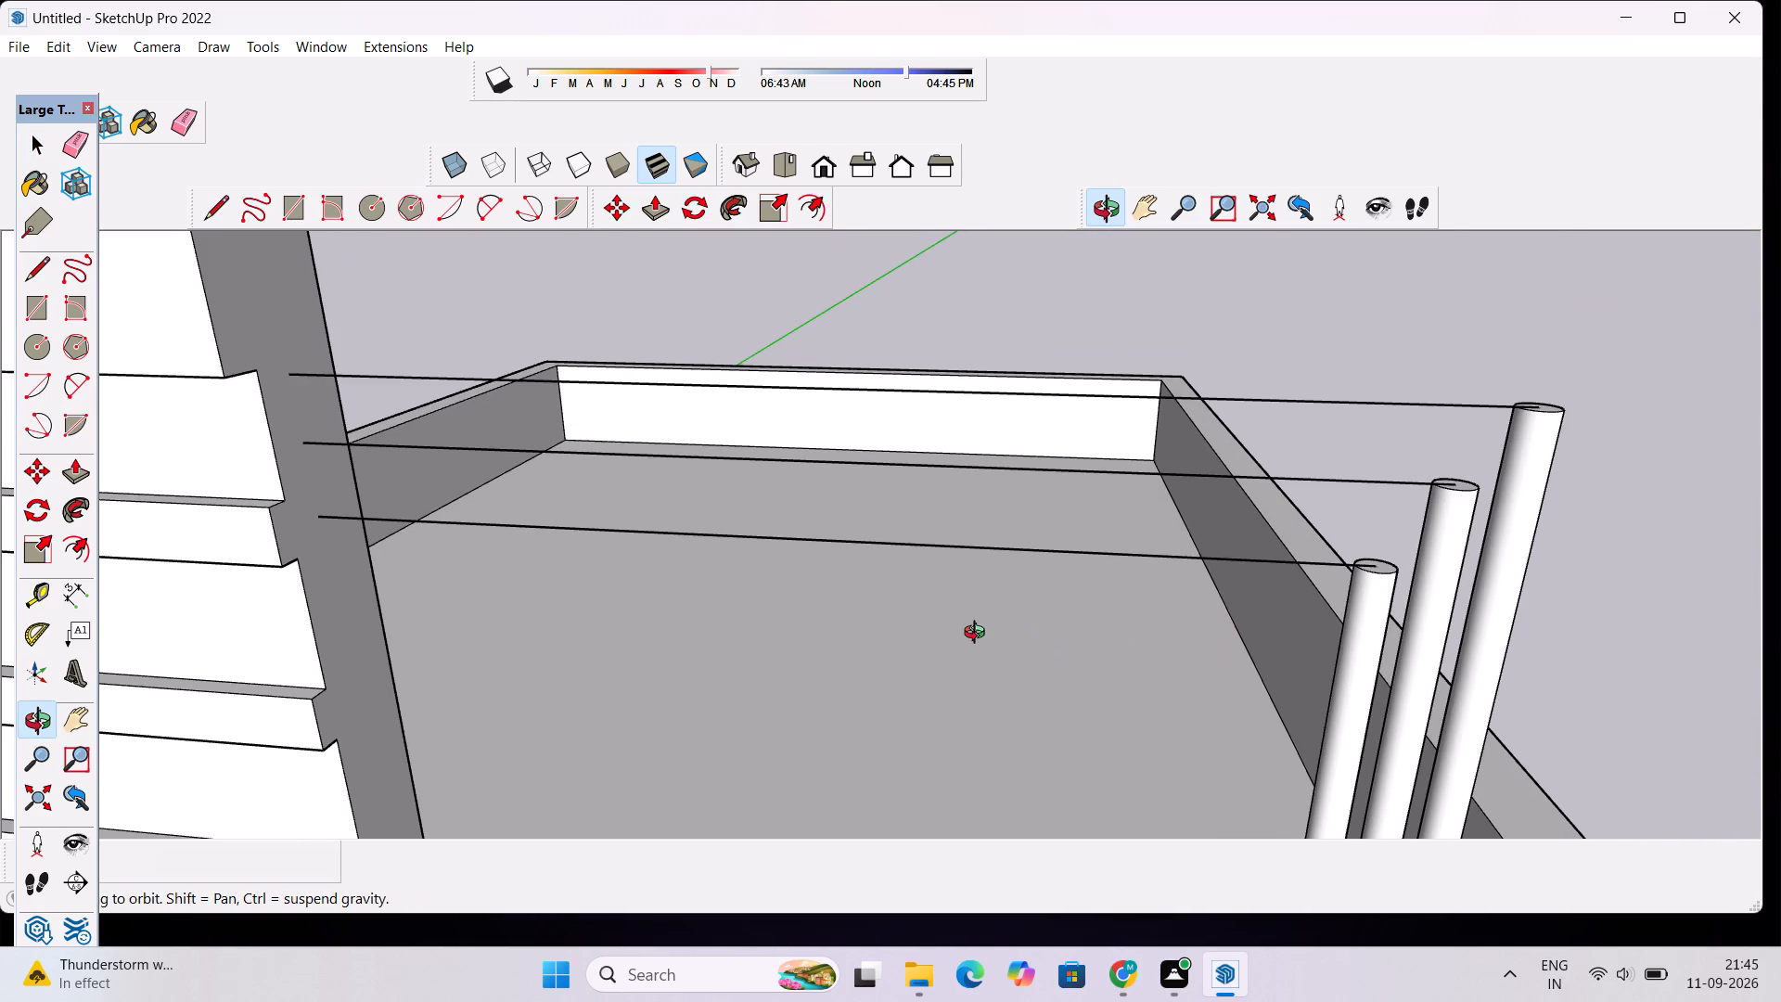
scroll(979, 635, "down", 2)
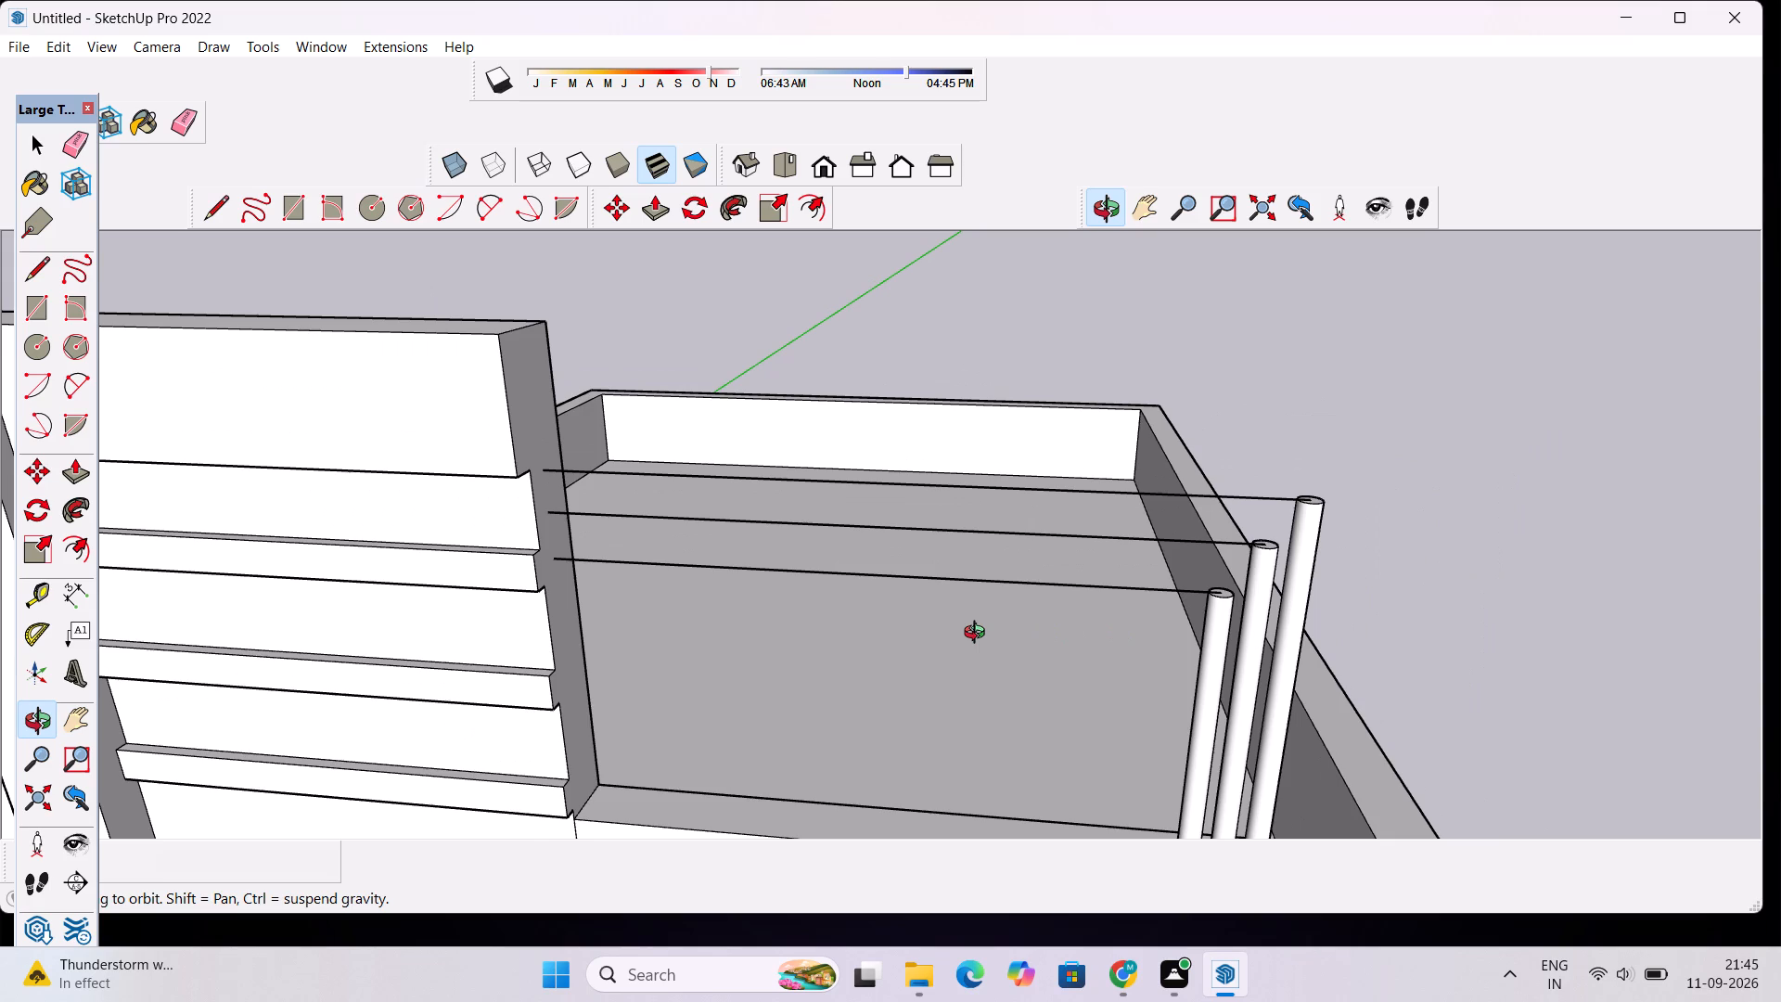
scroll(979, 590, "down", 3)
scroll(1062, 649, "up", 1)
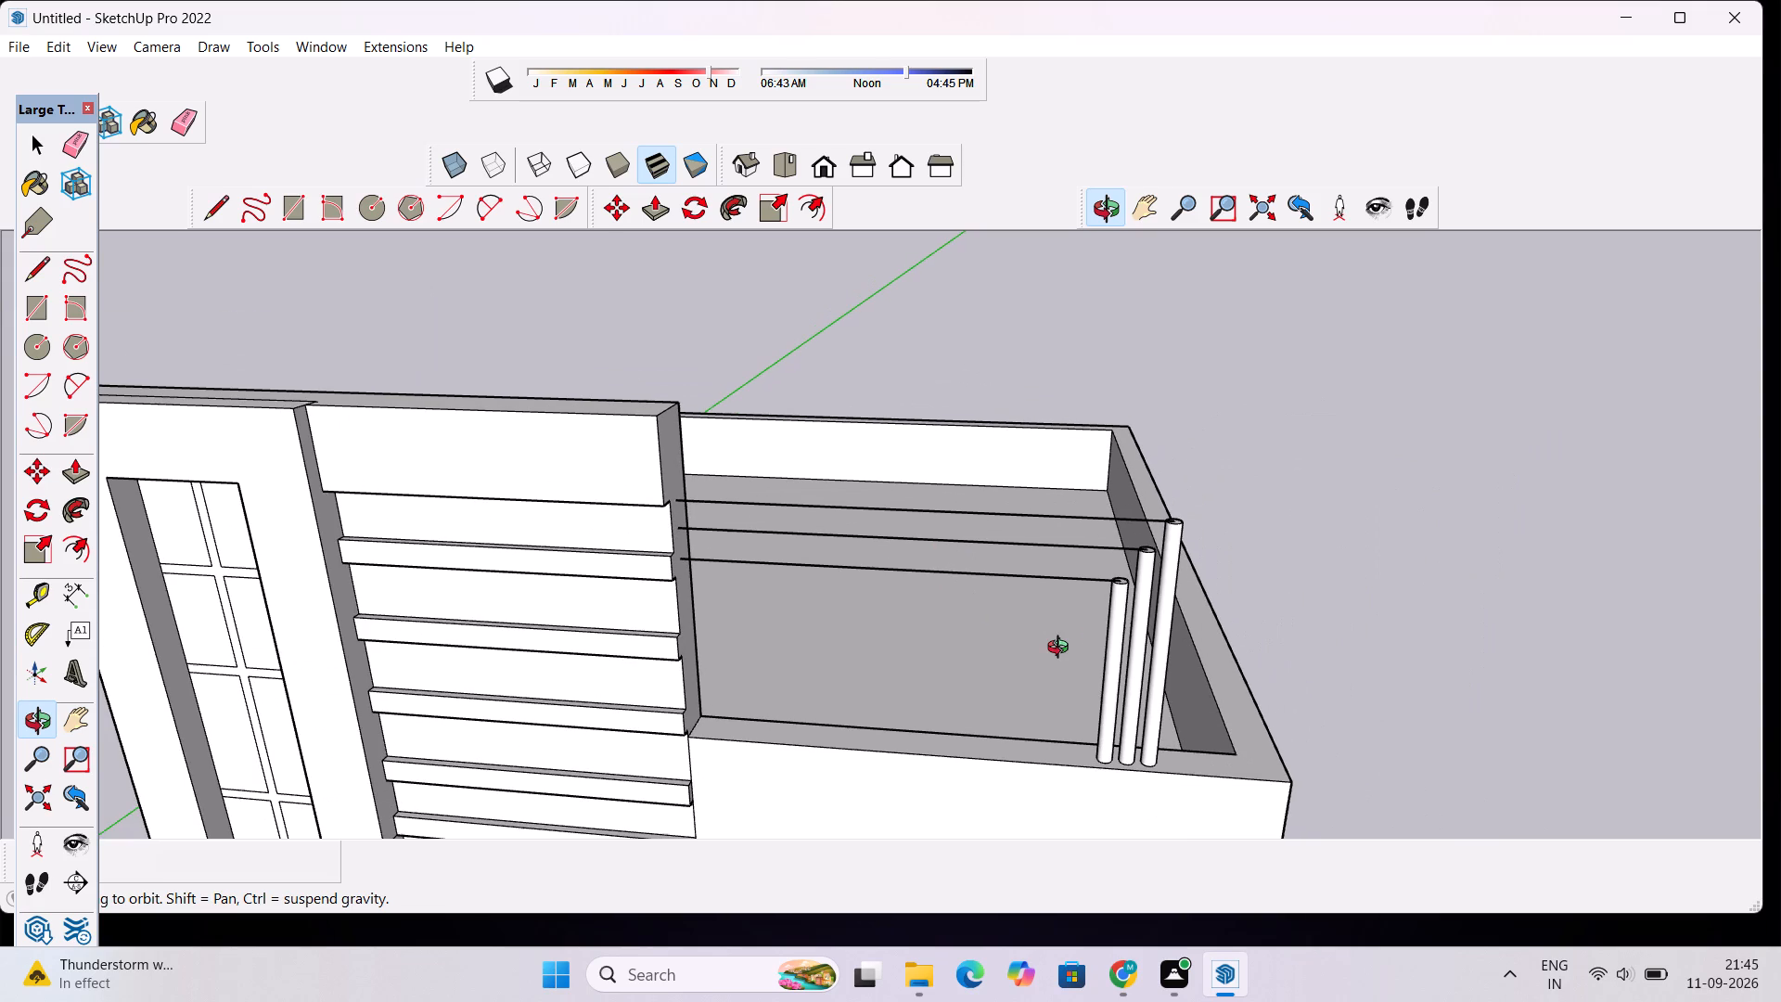
scroll(1062, 649, "up", 1)
Undo the Follow Me extrusions of all three parapet circles.
key("ctrl+z")
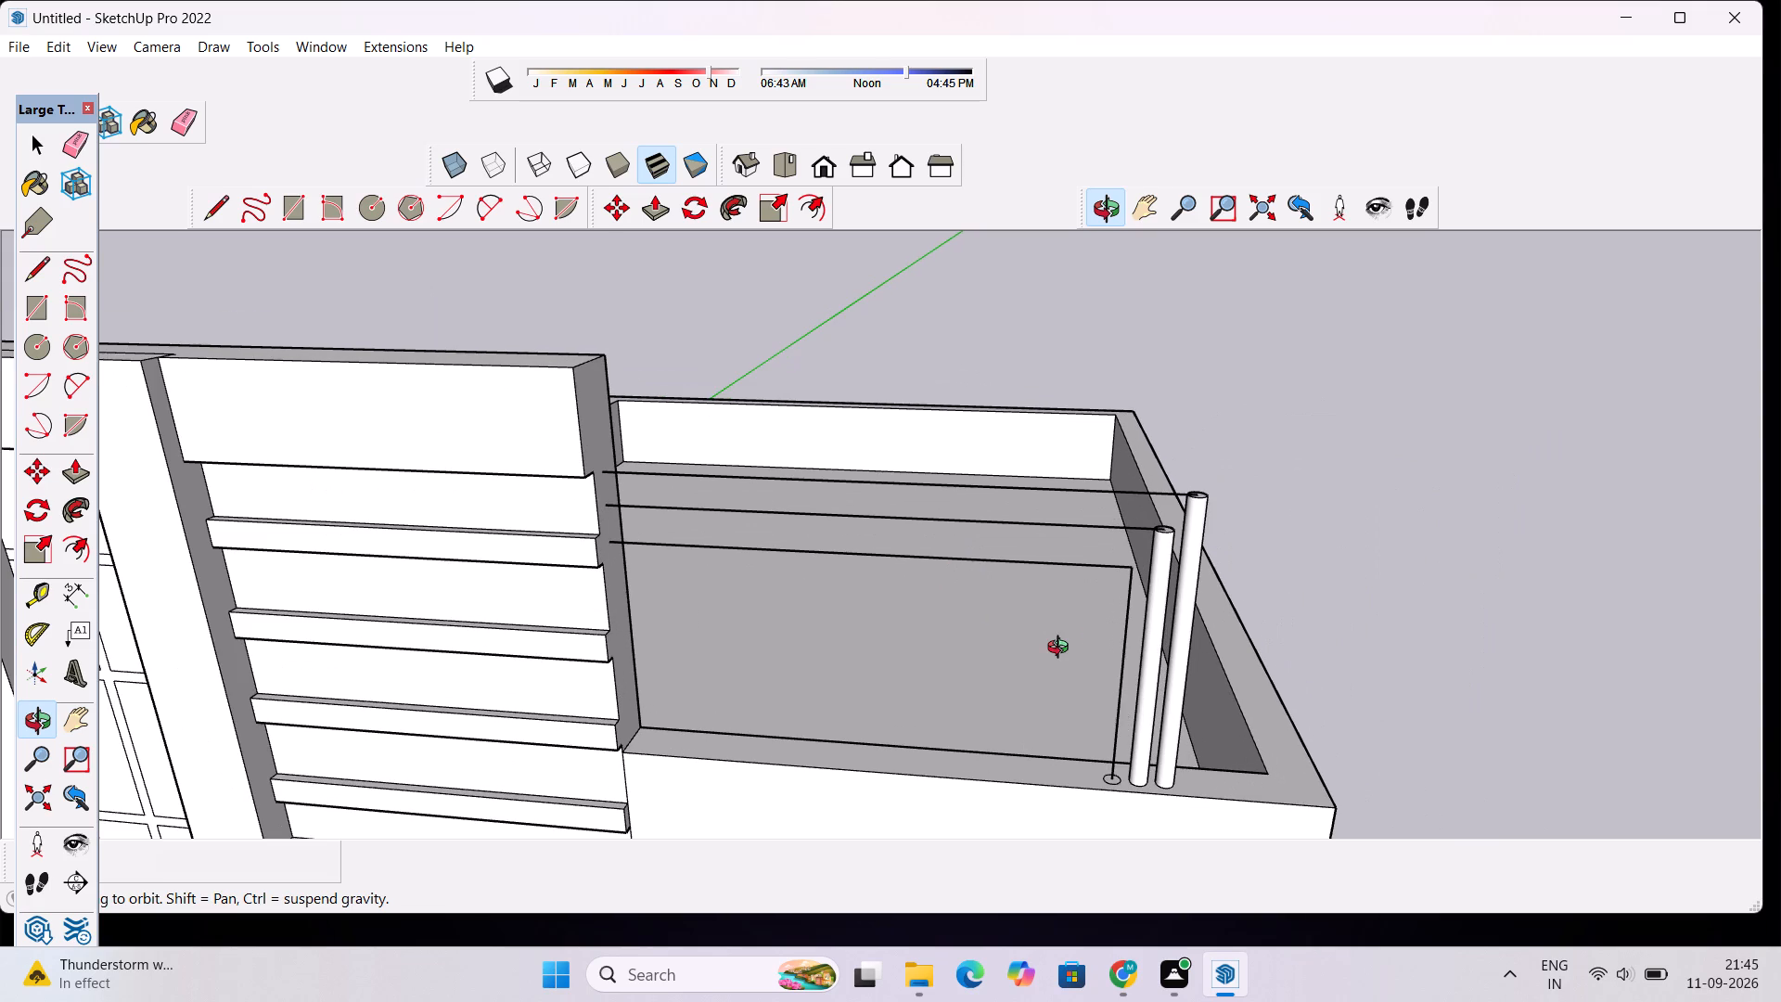
key("ctrl+z")
key("ctrl+z")
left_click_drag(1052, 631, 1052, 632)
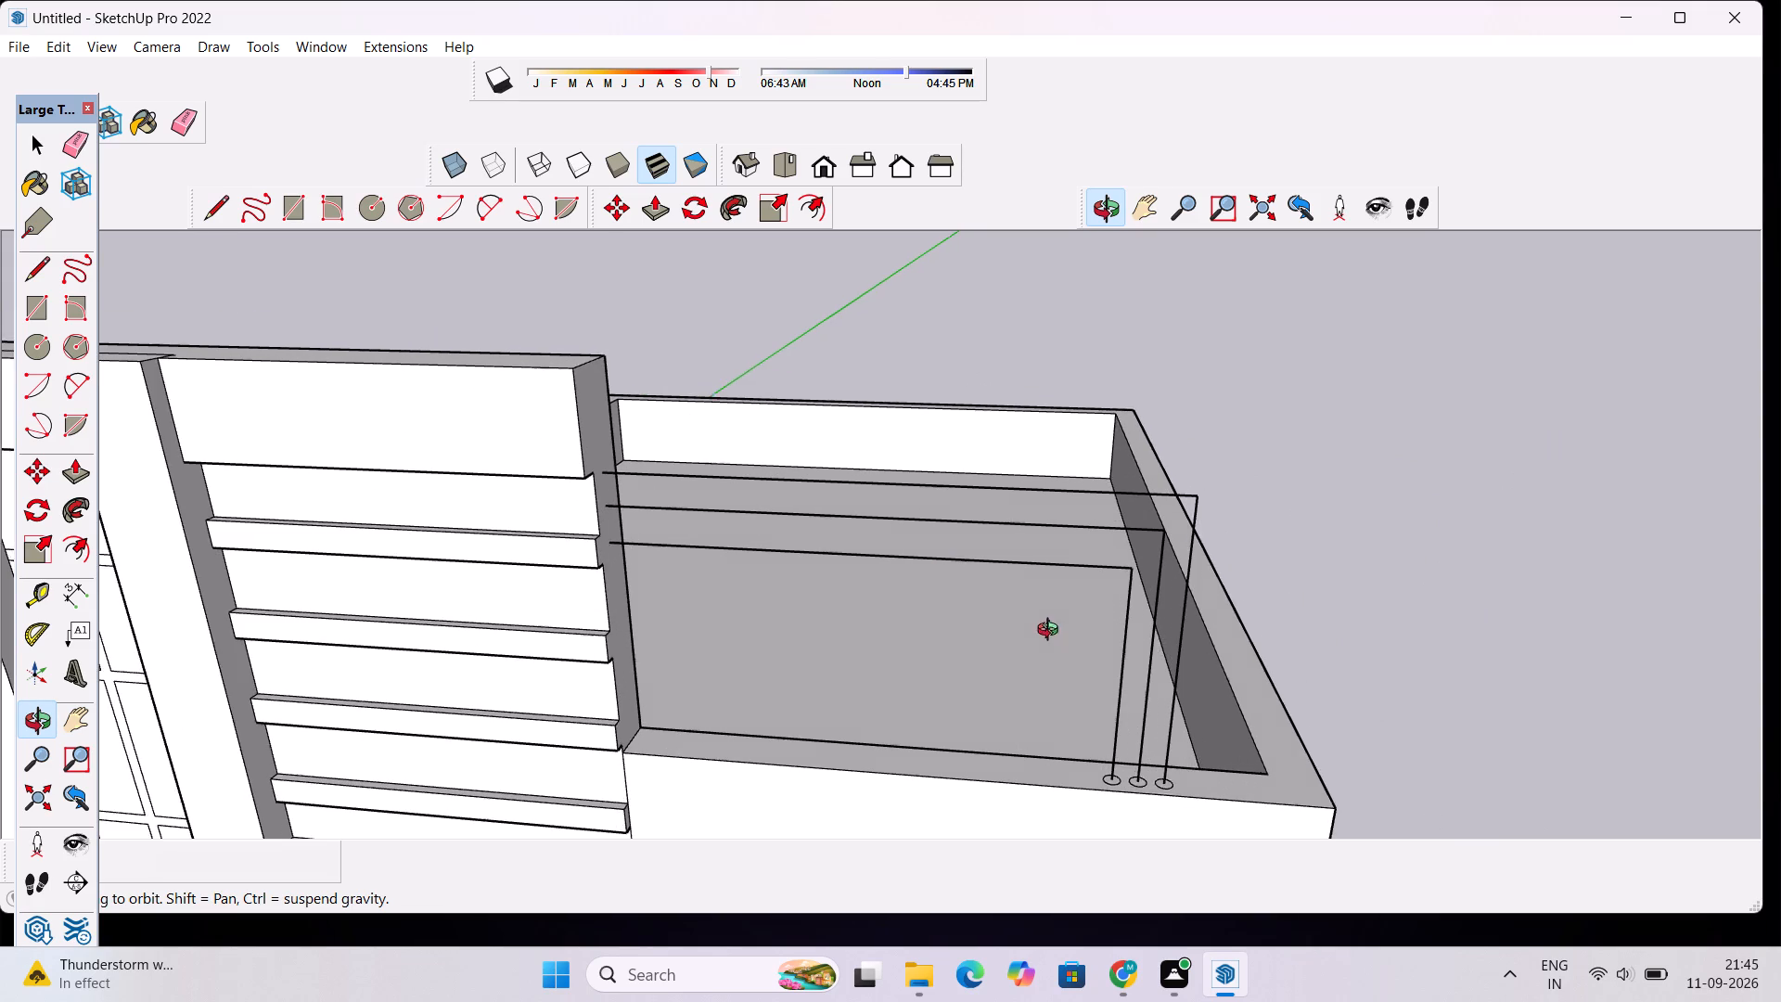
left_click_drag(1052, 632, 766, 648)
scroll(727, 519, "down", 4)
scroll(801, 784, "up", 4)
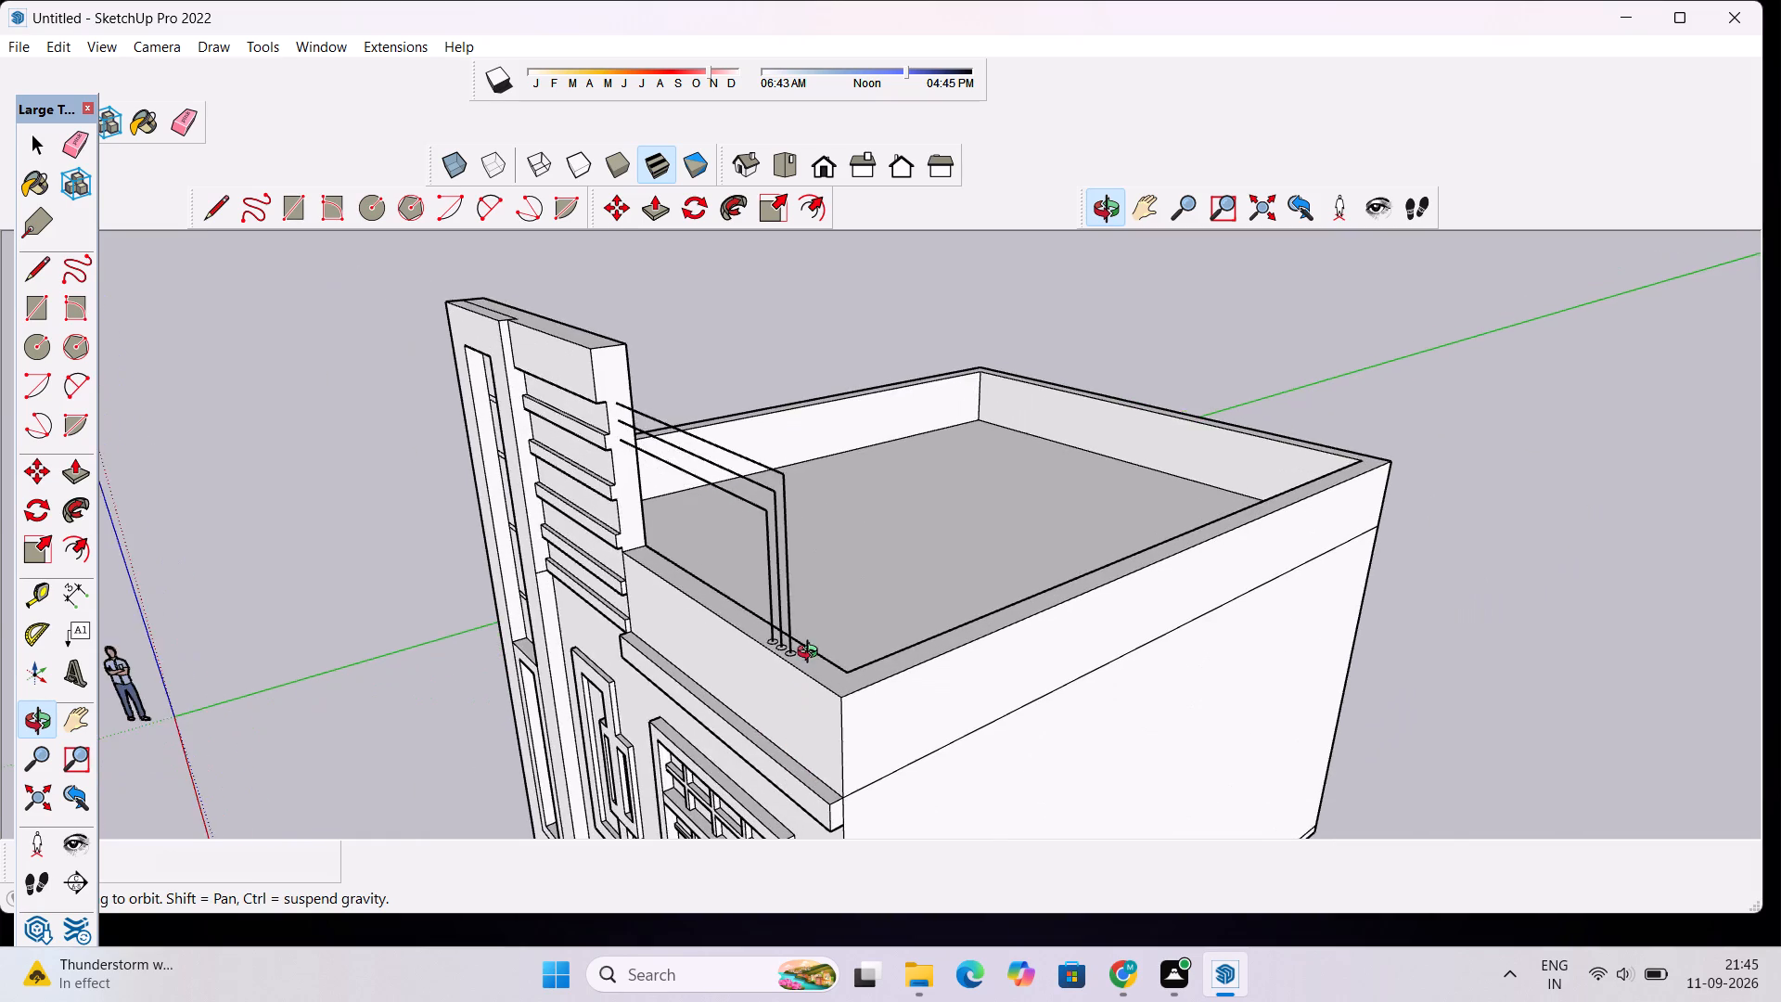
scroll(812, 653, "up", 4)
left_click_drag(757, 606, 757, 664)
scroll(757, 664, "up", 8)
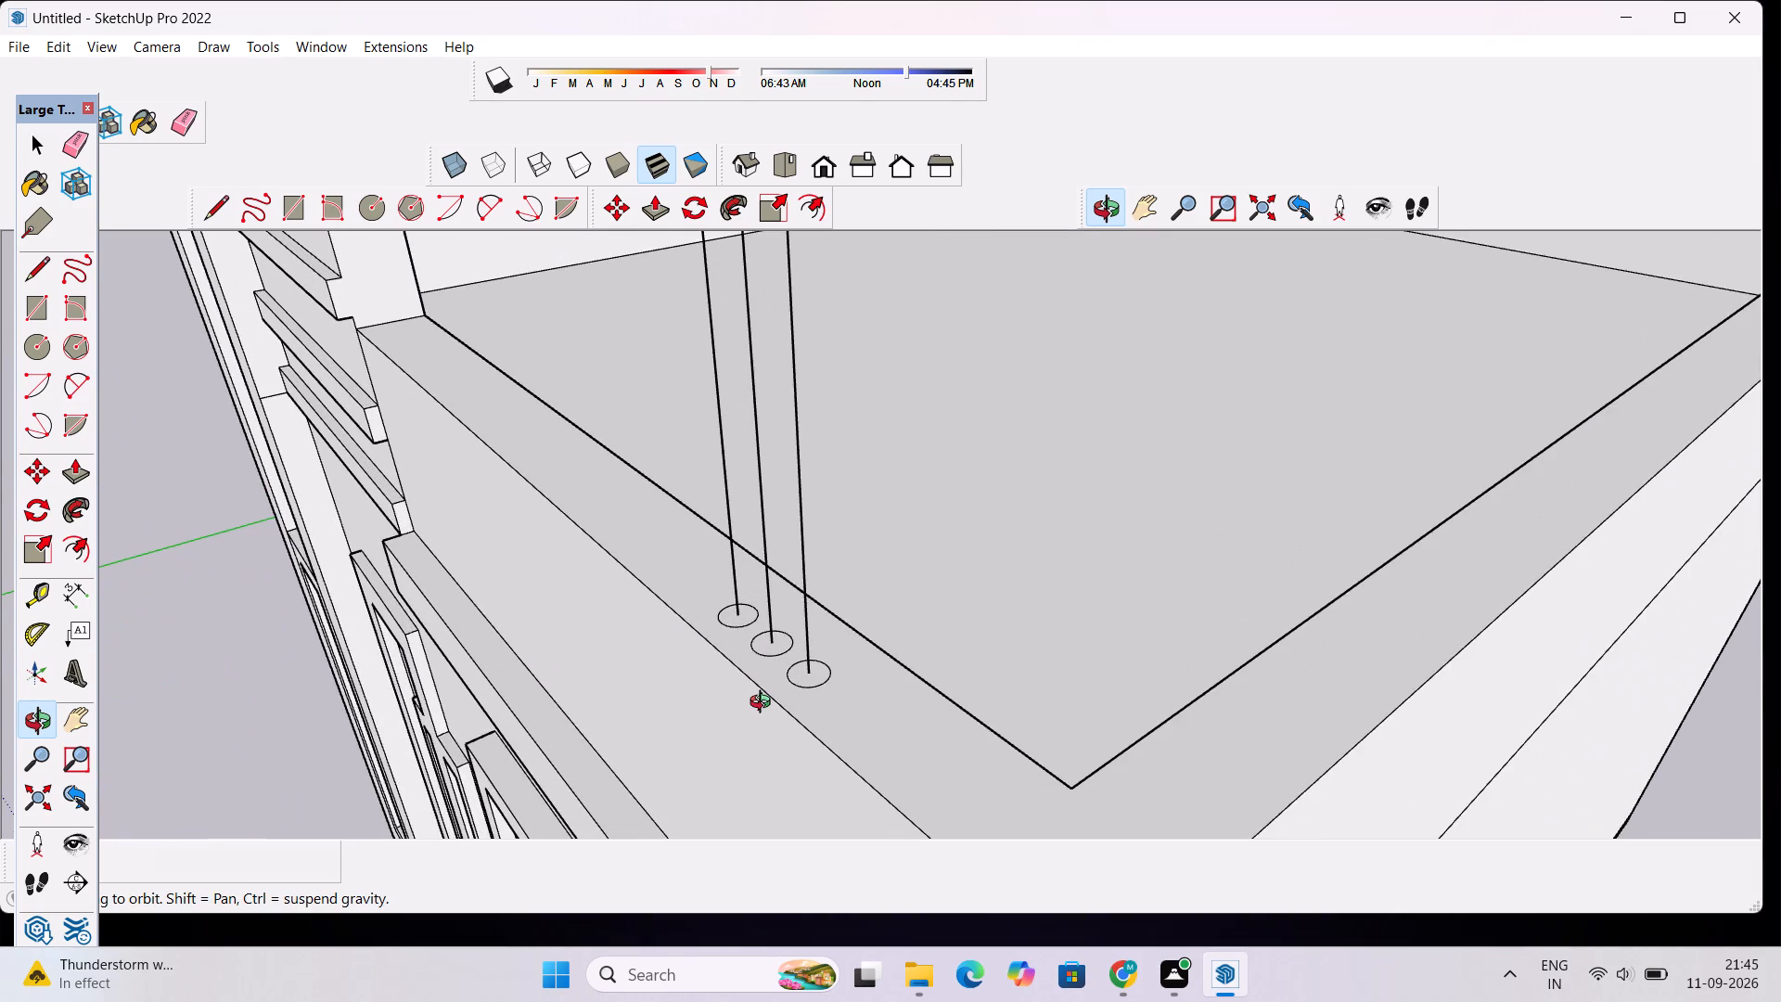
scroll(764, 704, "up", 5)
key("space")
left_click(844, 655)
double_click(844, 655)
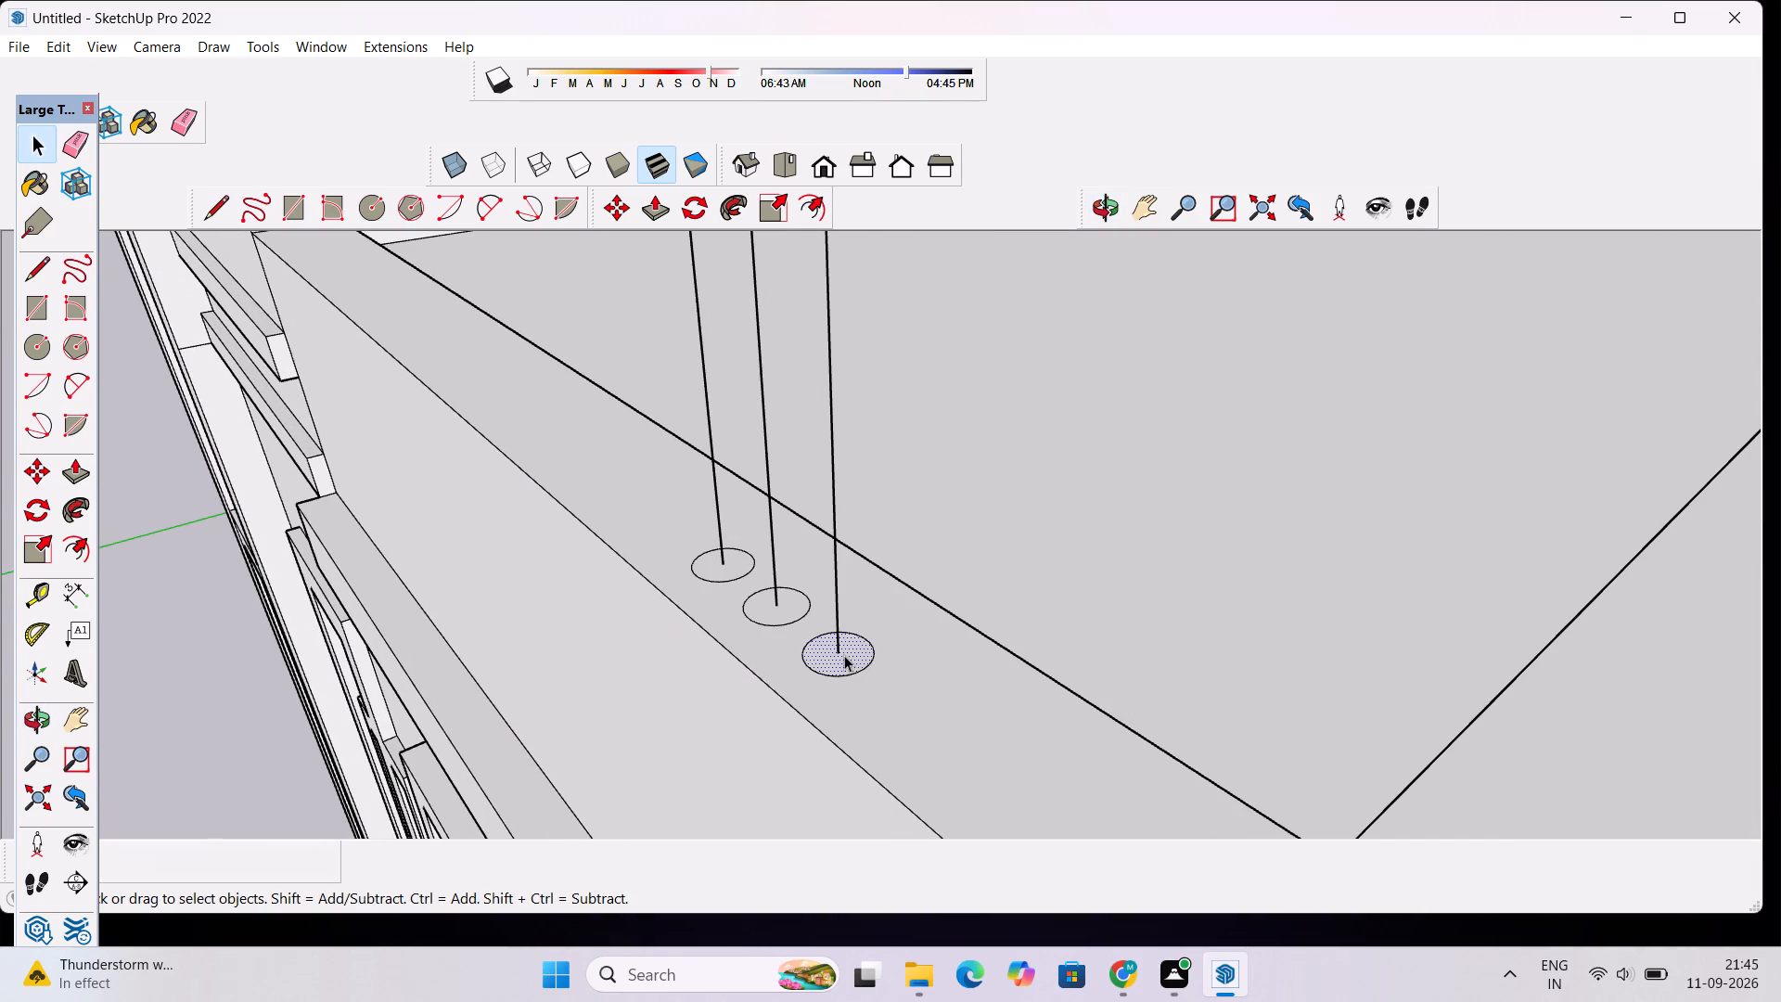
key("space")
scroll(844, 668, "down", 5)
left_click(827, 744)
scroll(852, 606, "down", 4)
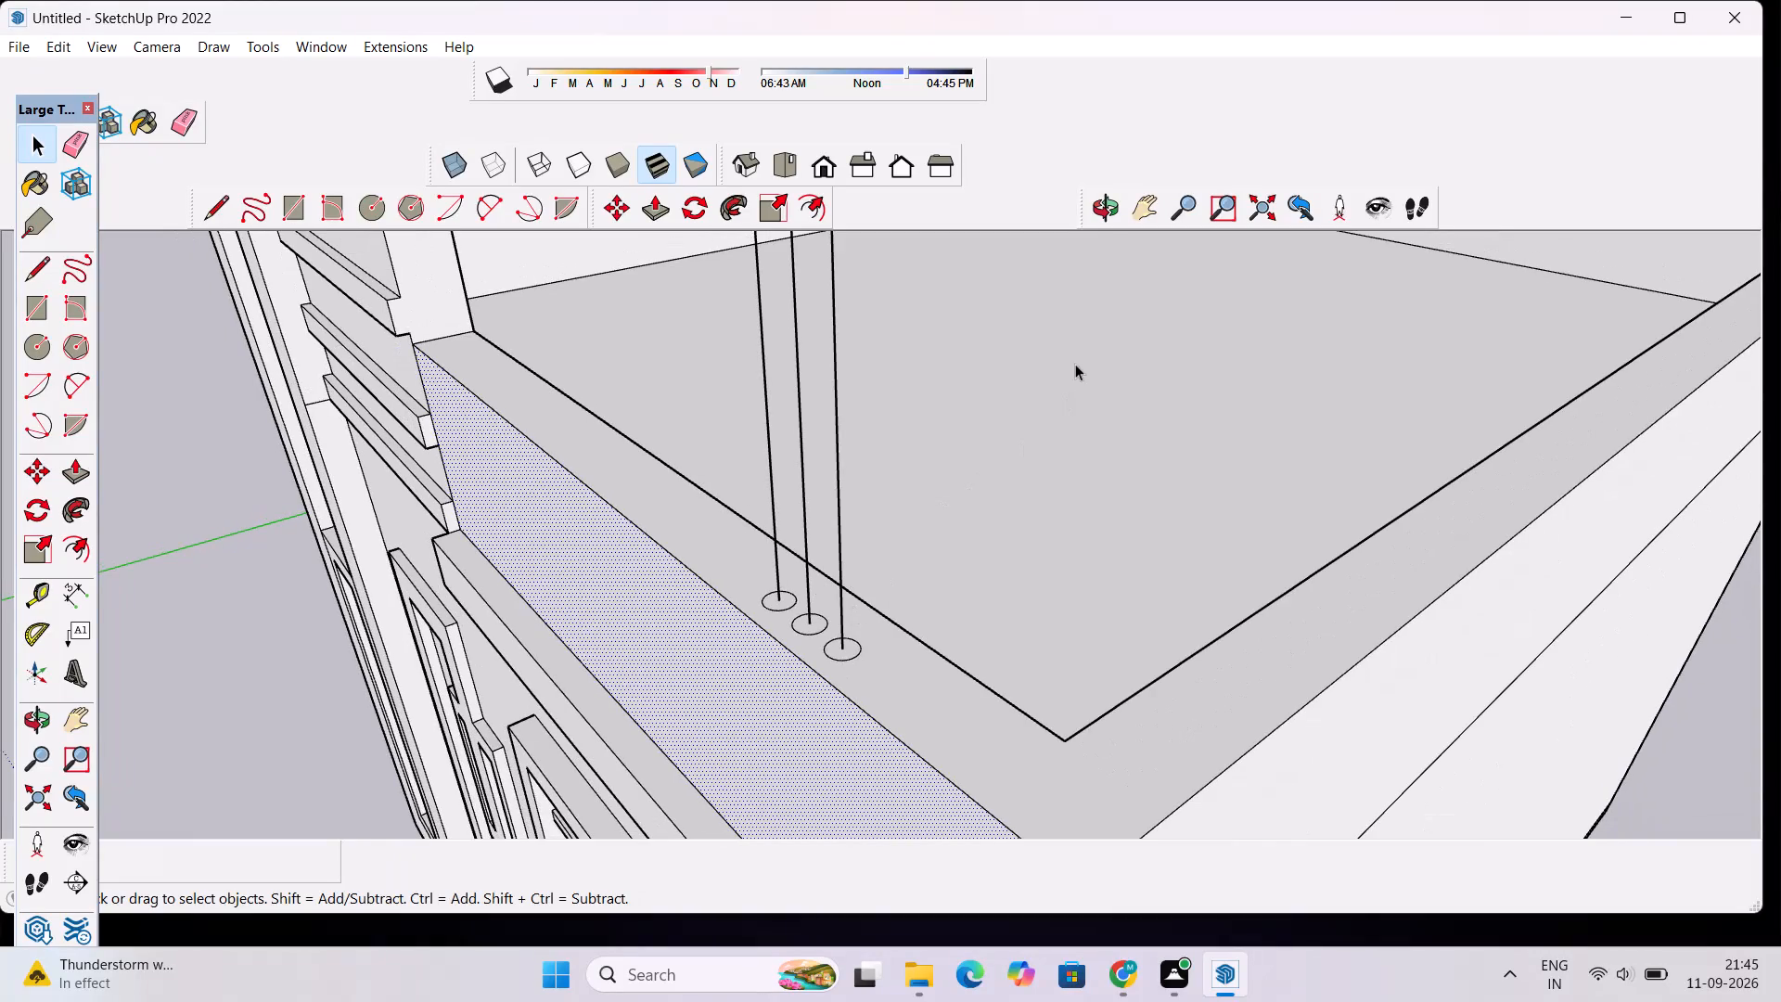
Draw three circles of 2" radius on the louvred wall's side face, centred on the ends of the three horizontal path lines.
left_click(1107, 211)
left_click_drag(1113, 492, 895, 488)
scroll(869, 540, "down", 8)
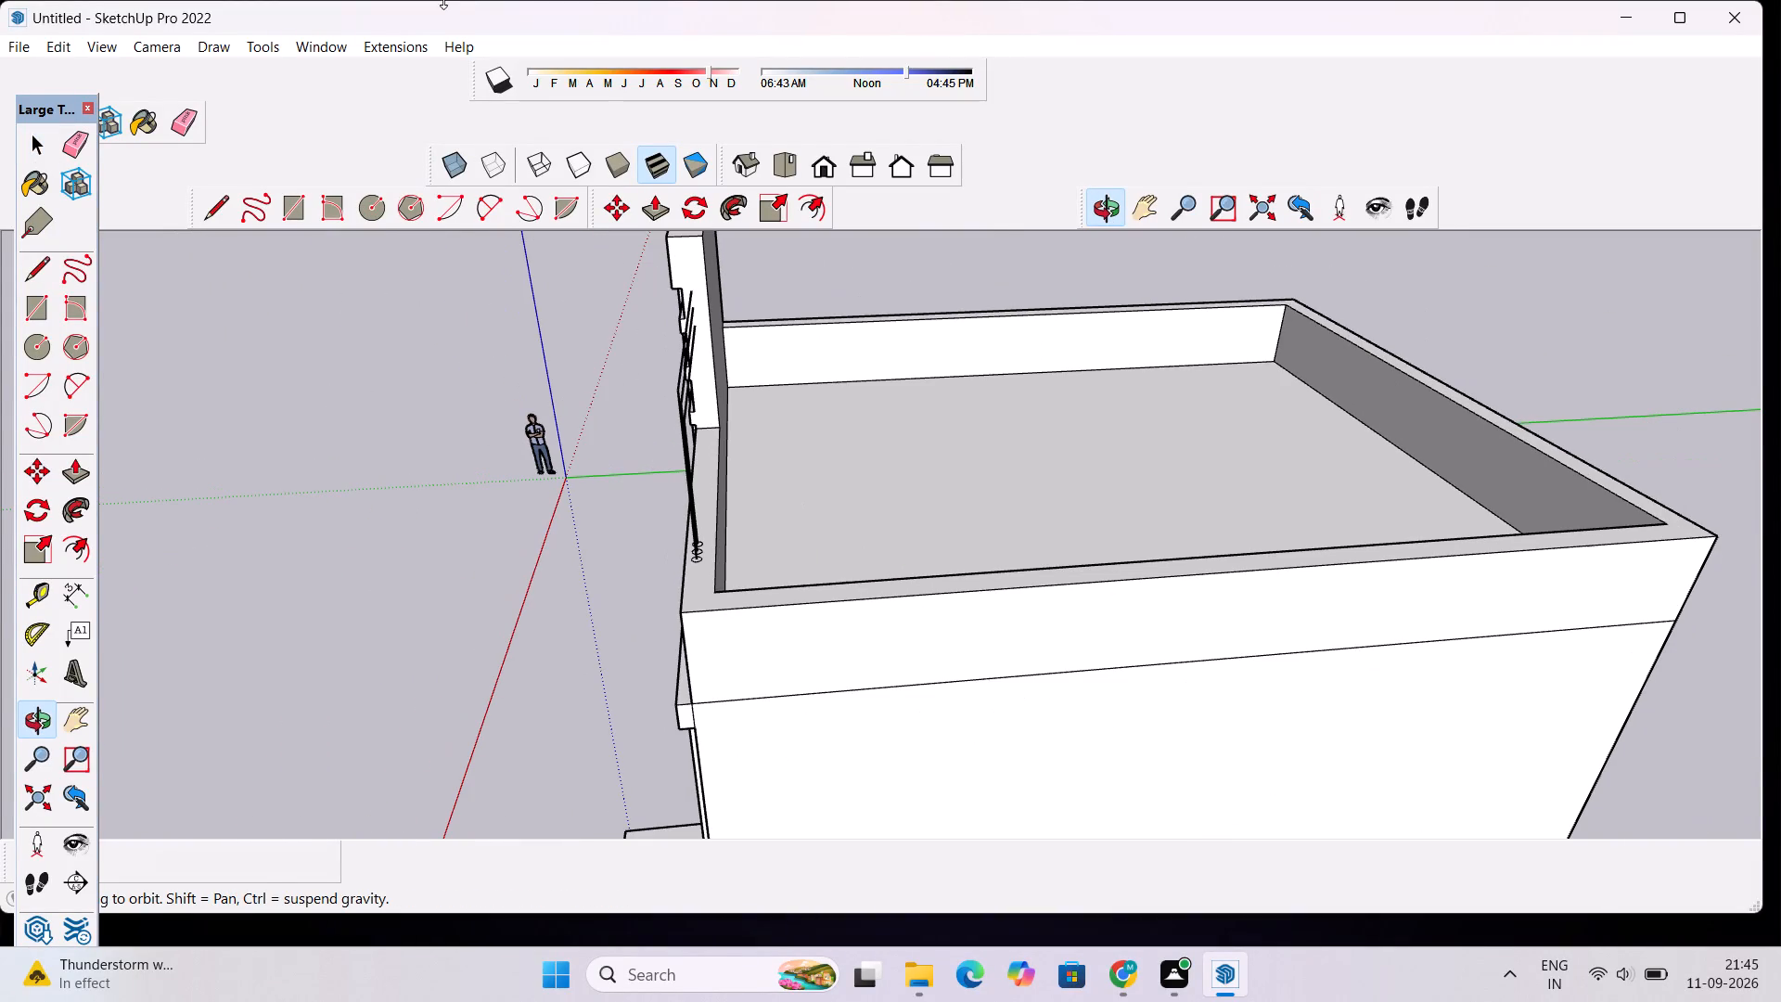
scroll(645, 281, "up", 8)
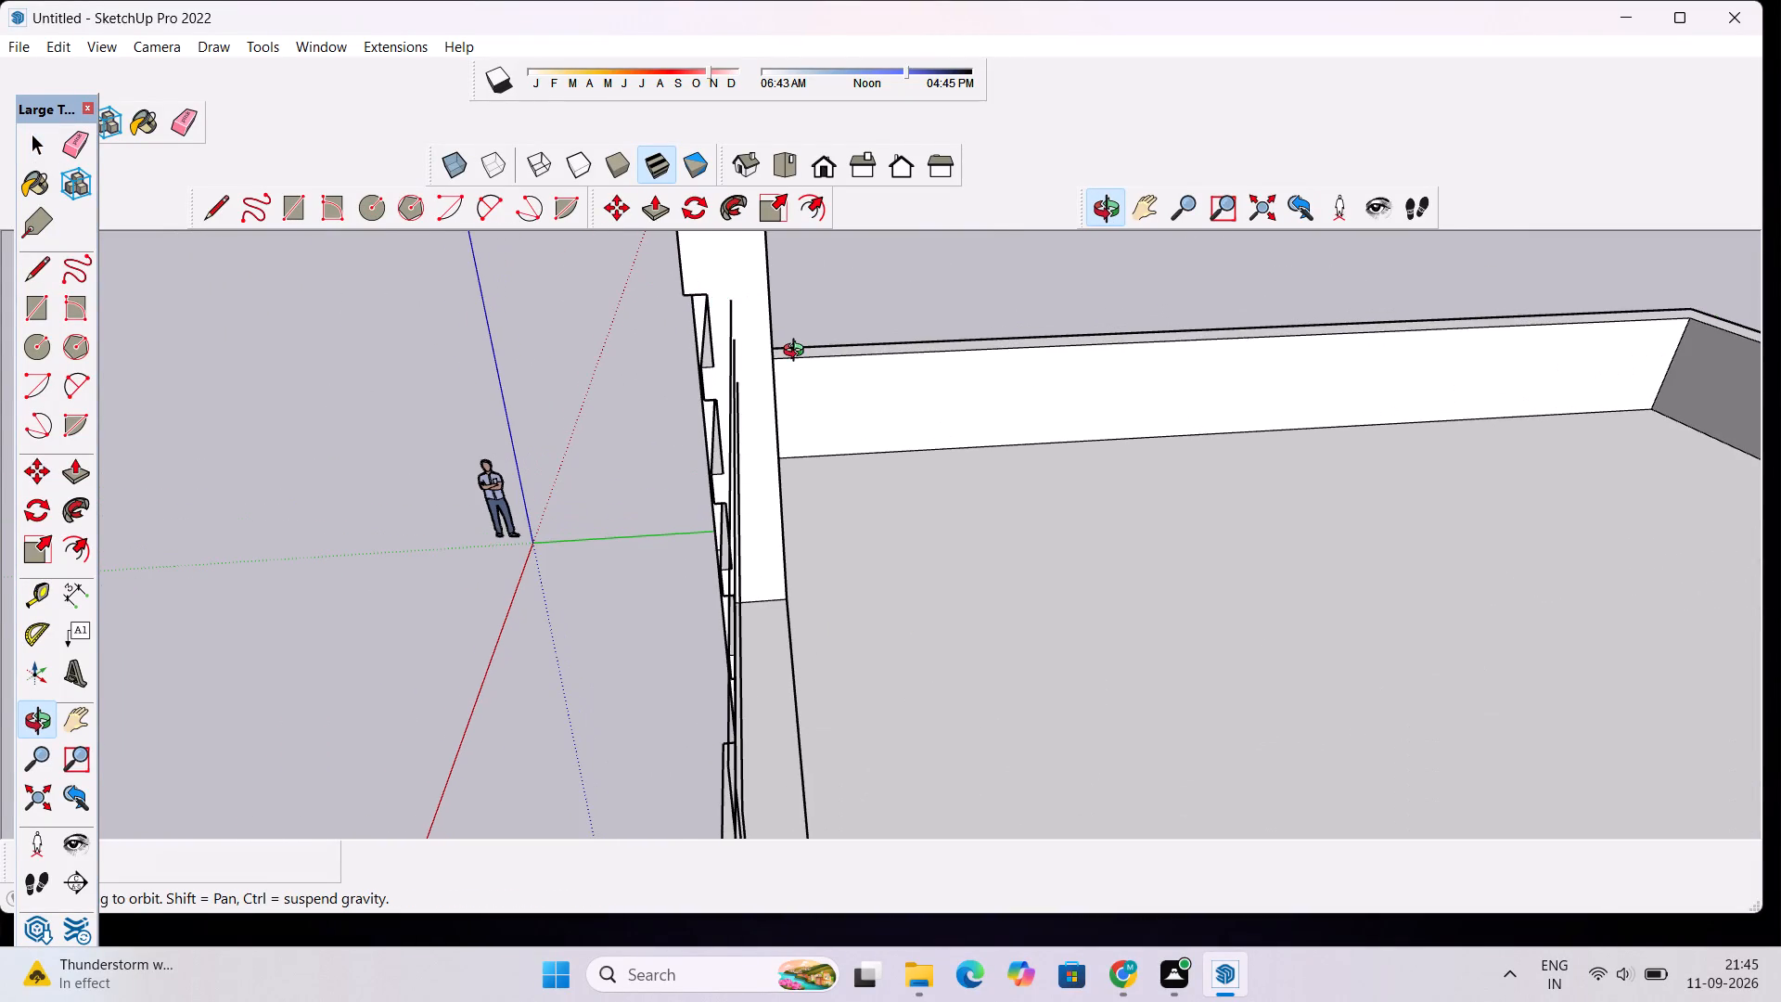
scroll(798, 353, "up", 2)
key("c")
scroll(683, 326, "up", 1)
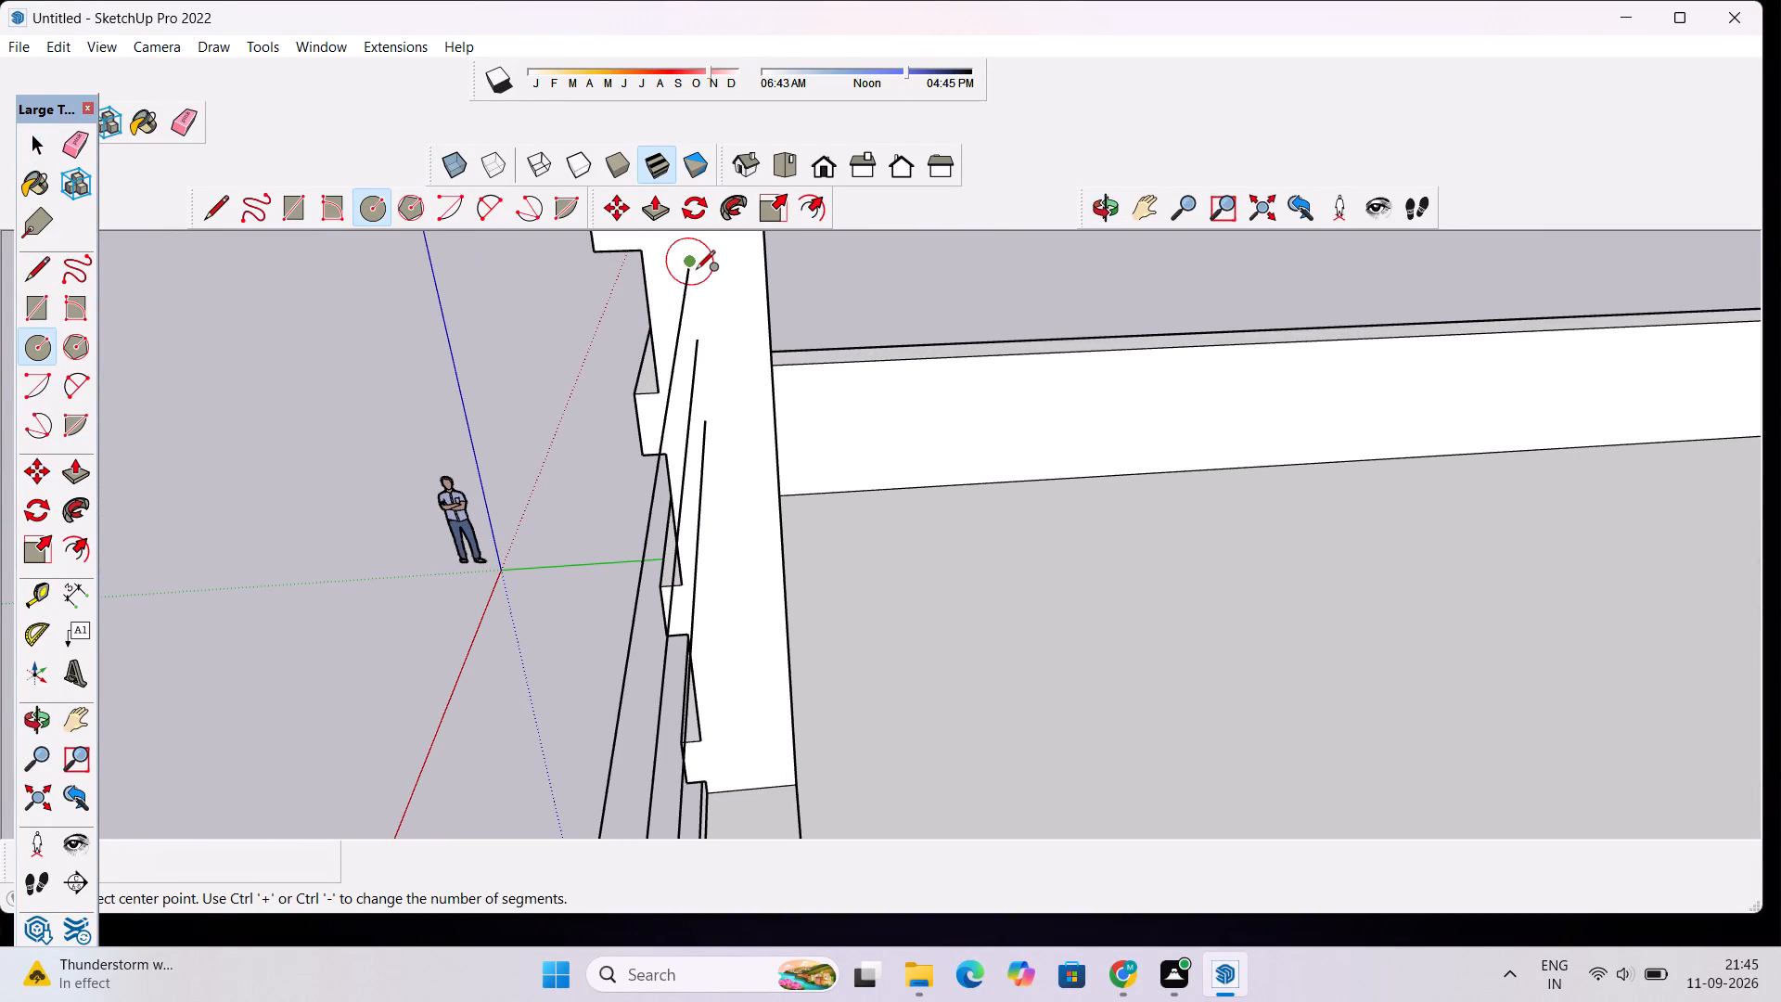
left_click(689, 263)
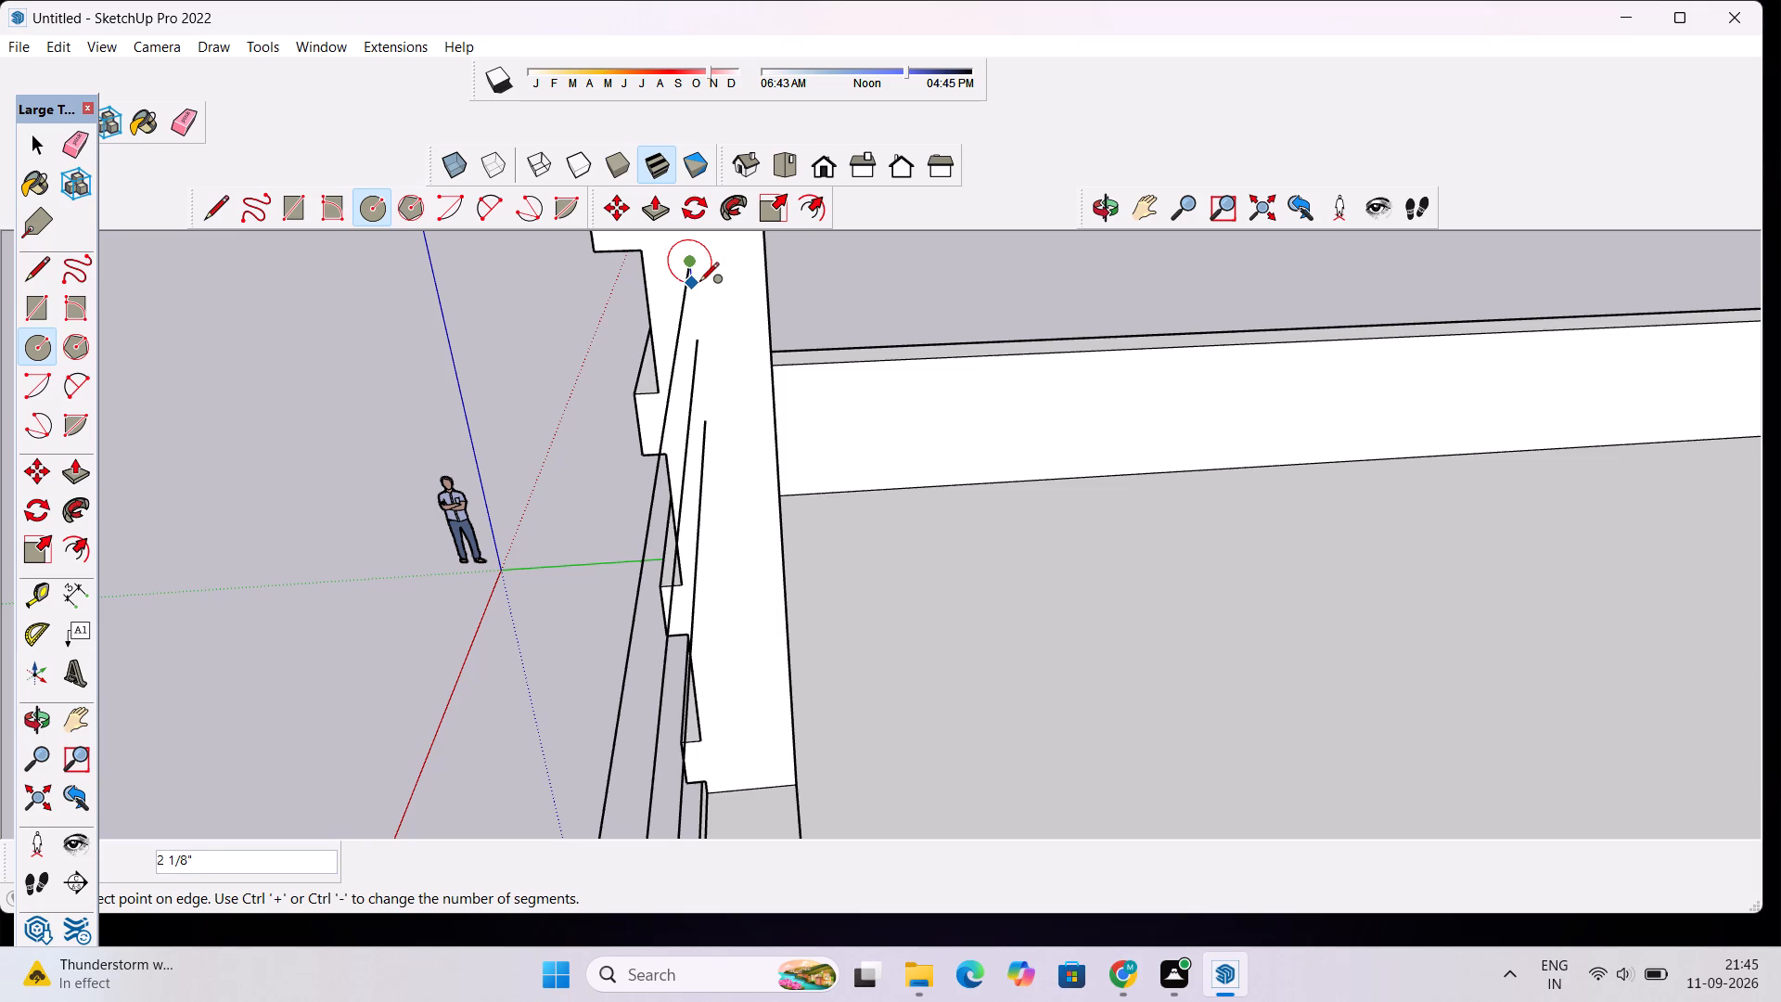
type("2\"")
key("Return")
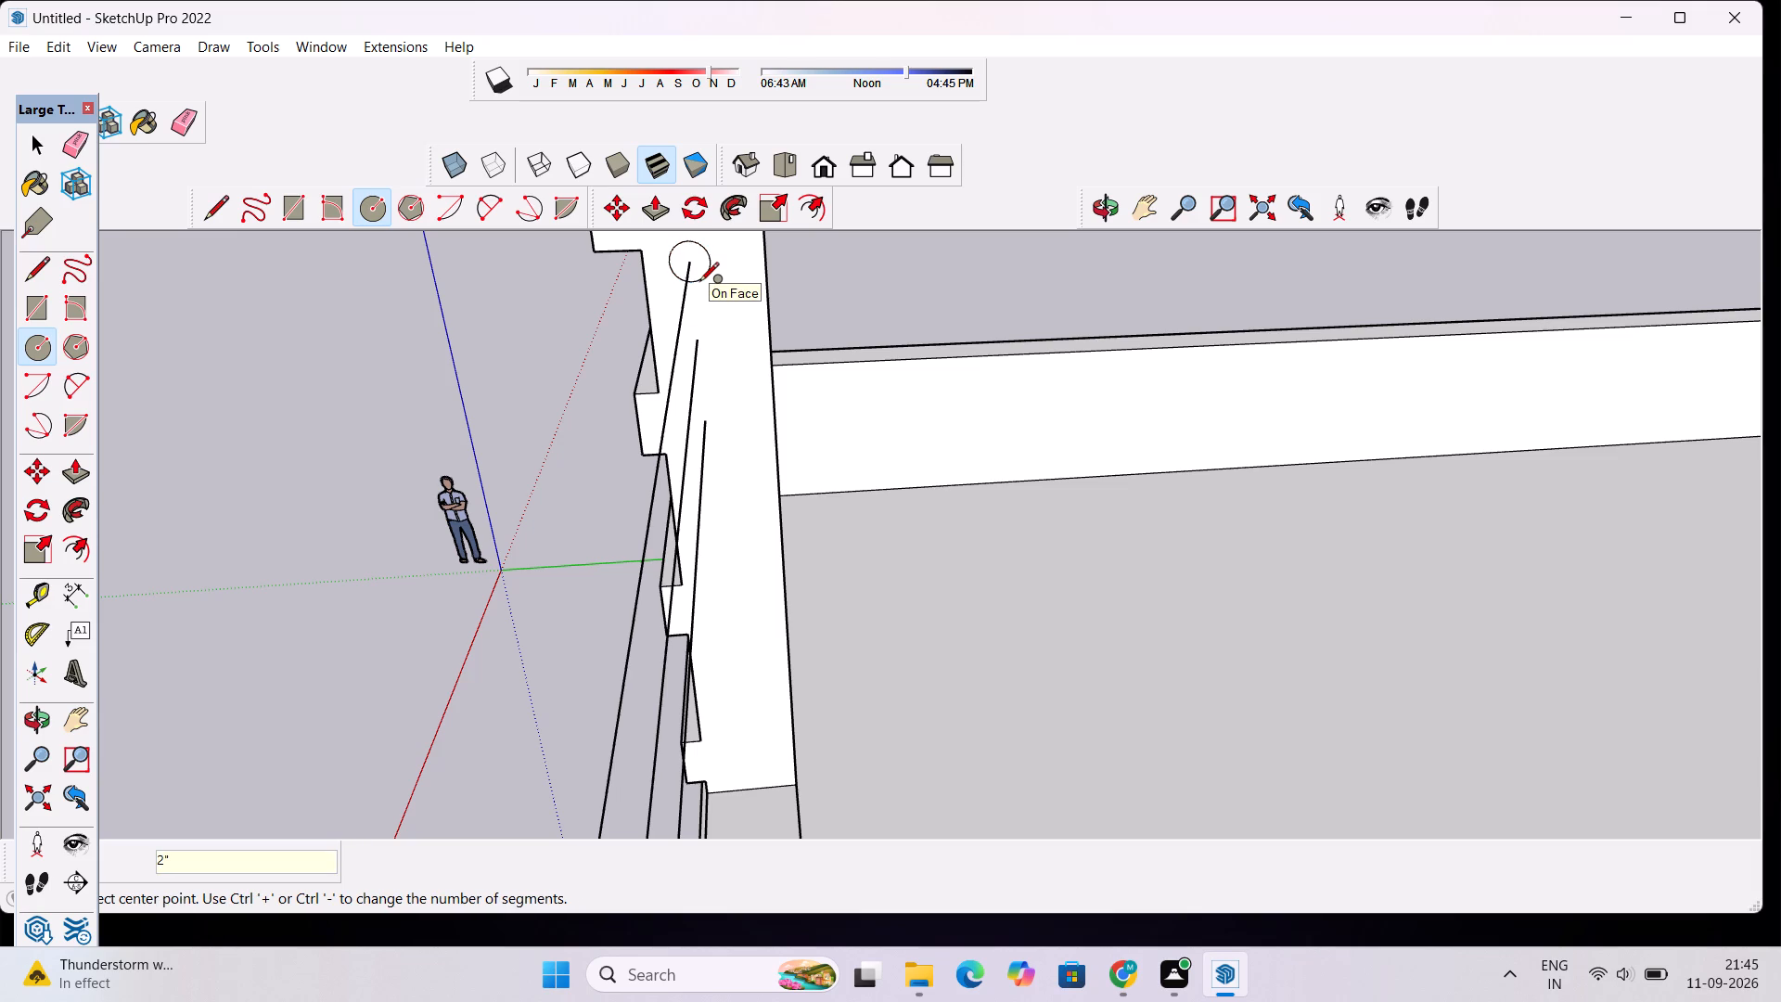
left_click(699, 344)
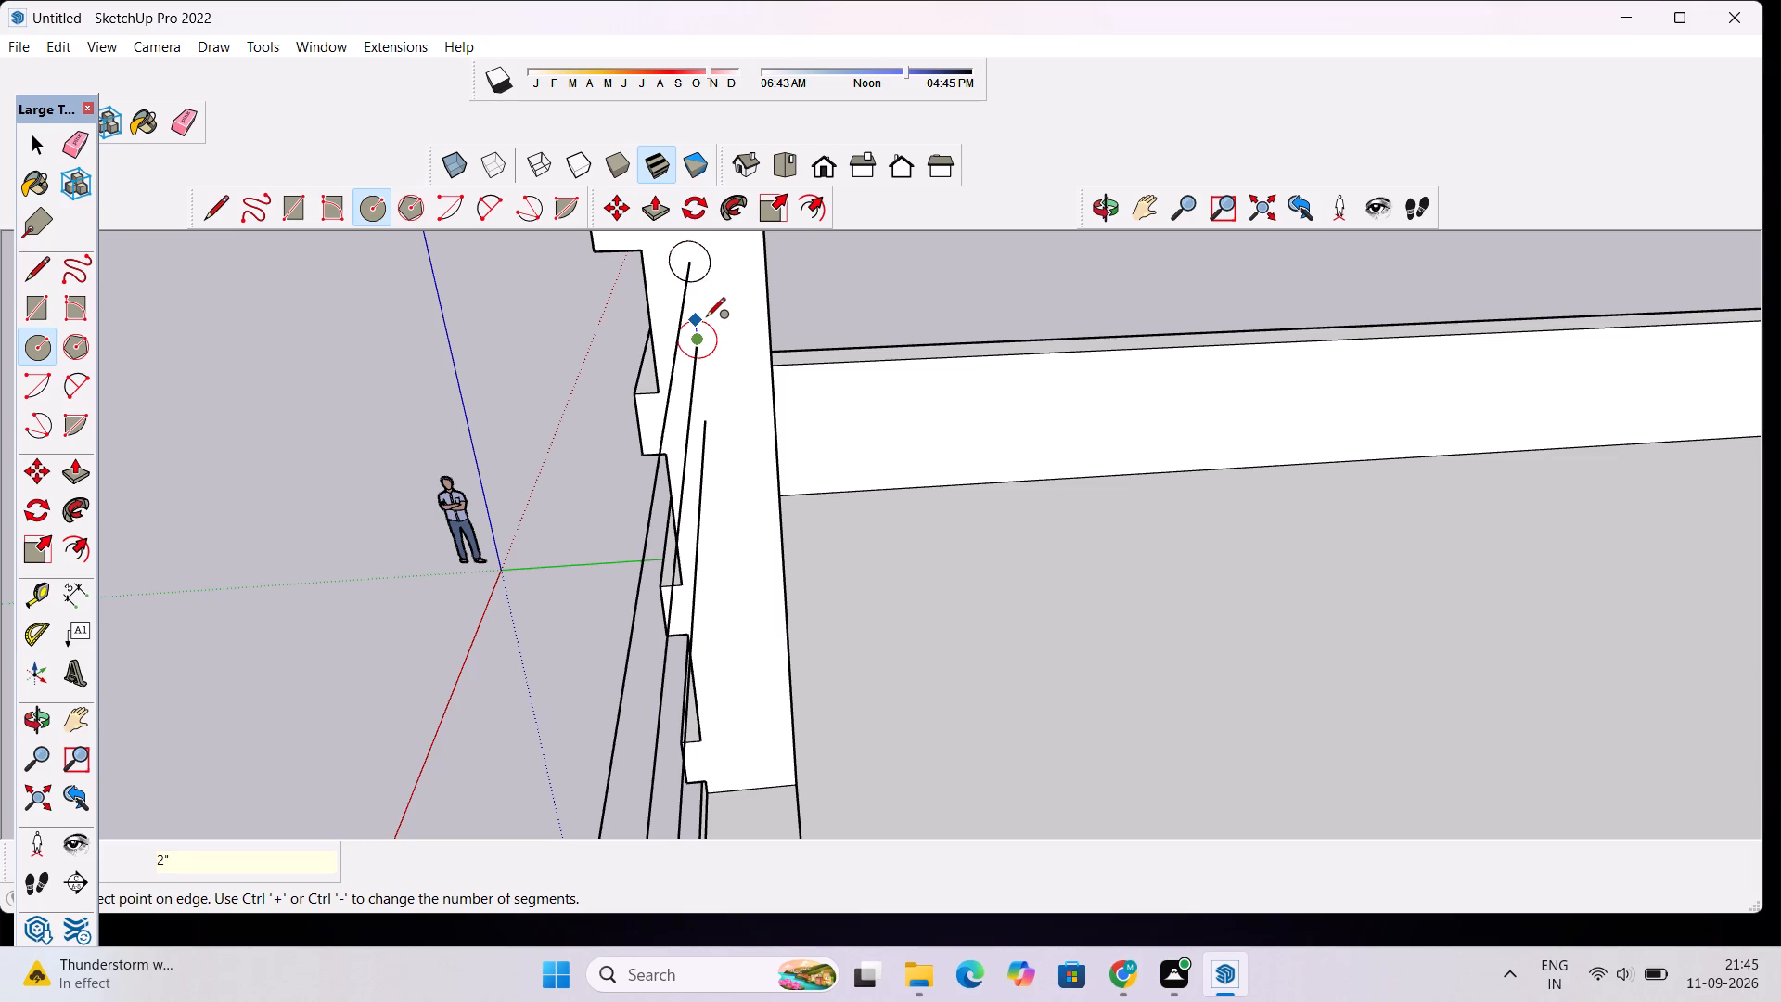
type("2\"")
key("Return")
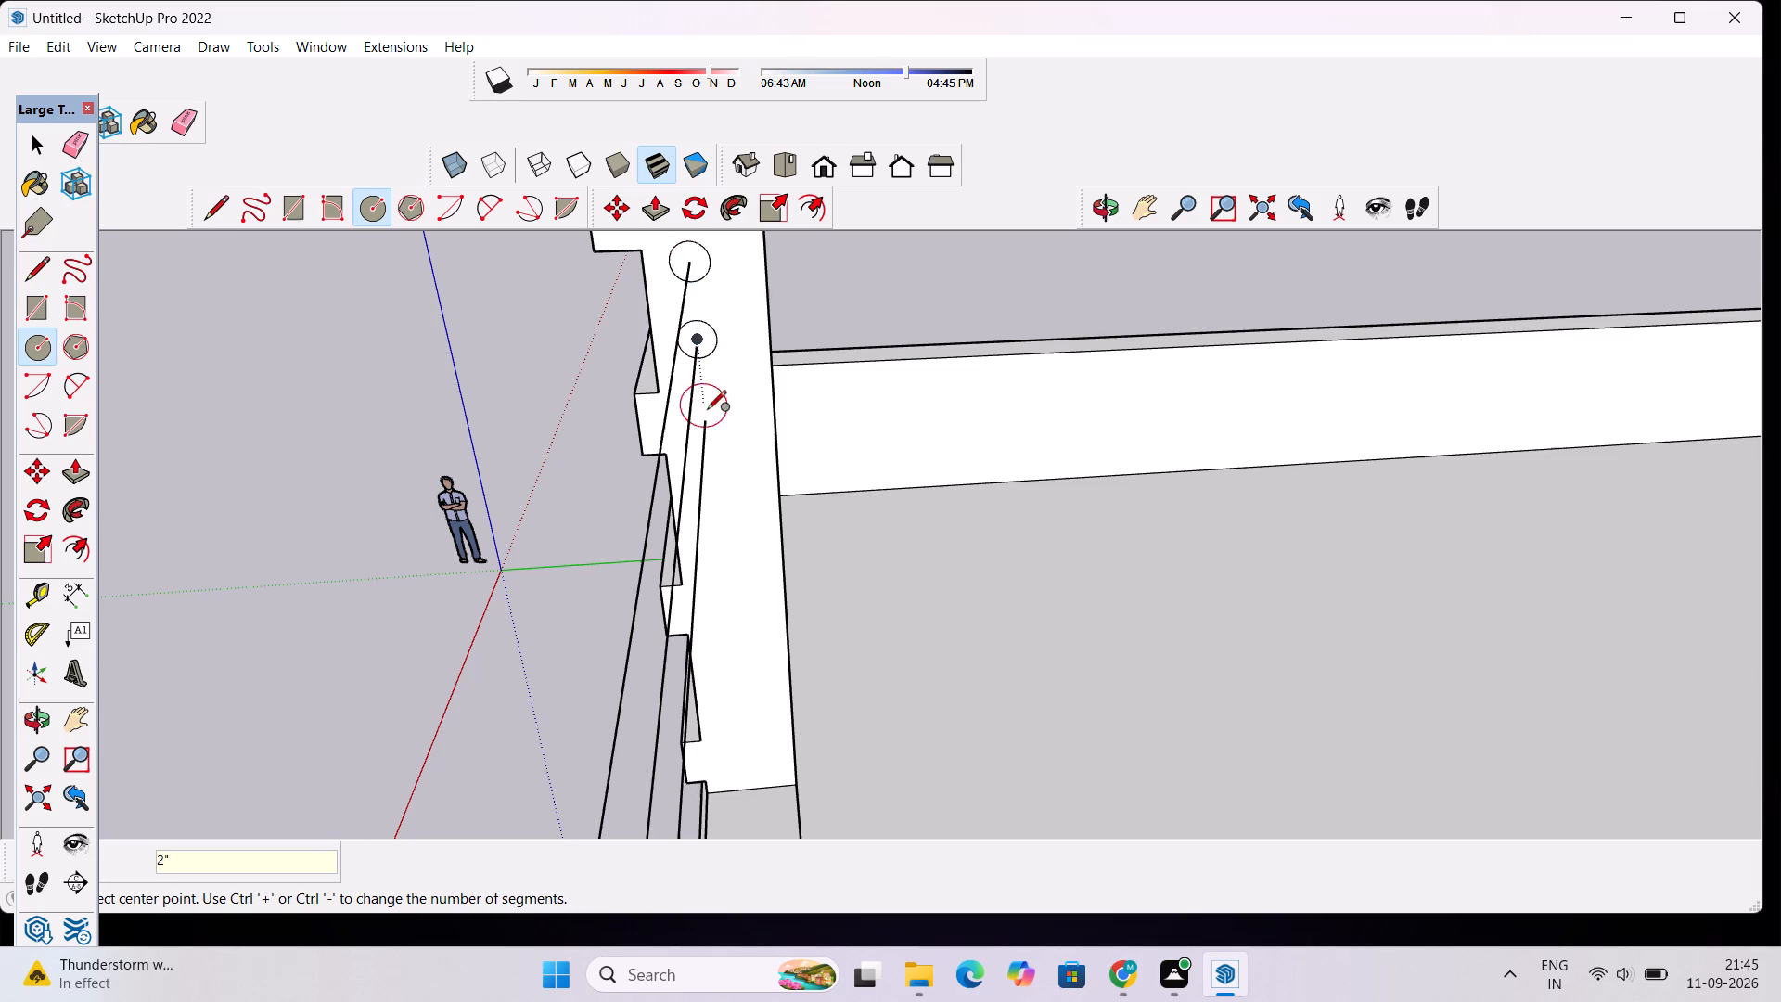
left_click(707, 428)
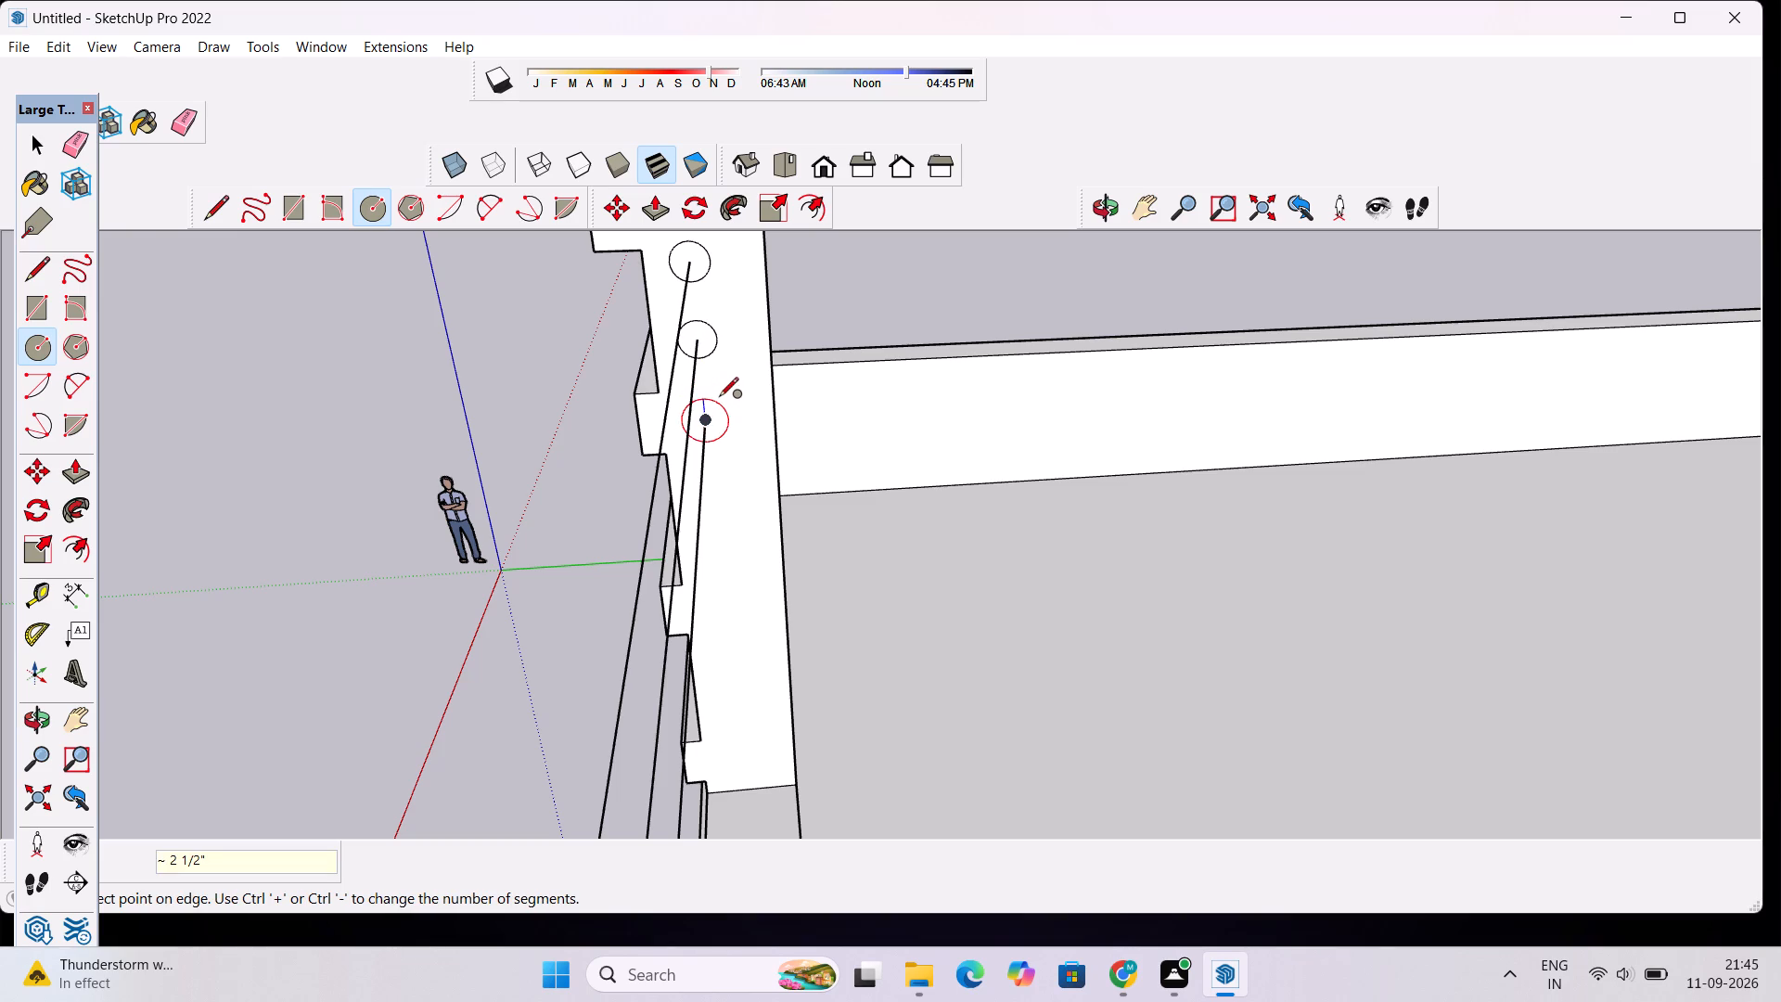
type("2\"")
key("Return")
Examine the three circles on the louvred wall's side face and their path lines from several angles.
scroll(719, 398, "down", 4)
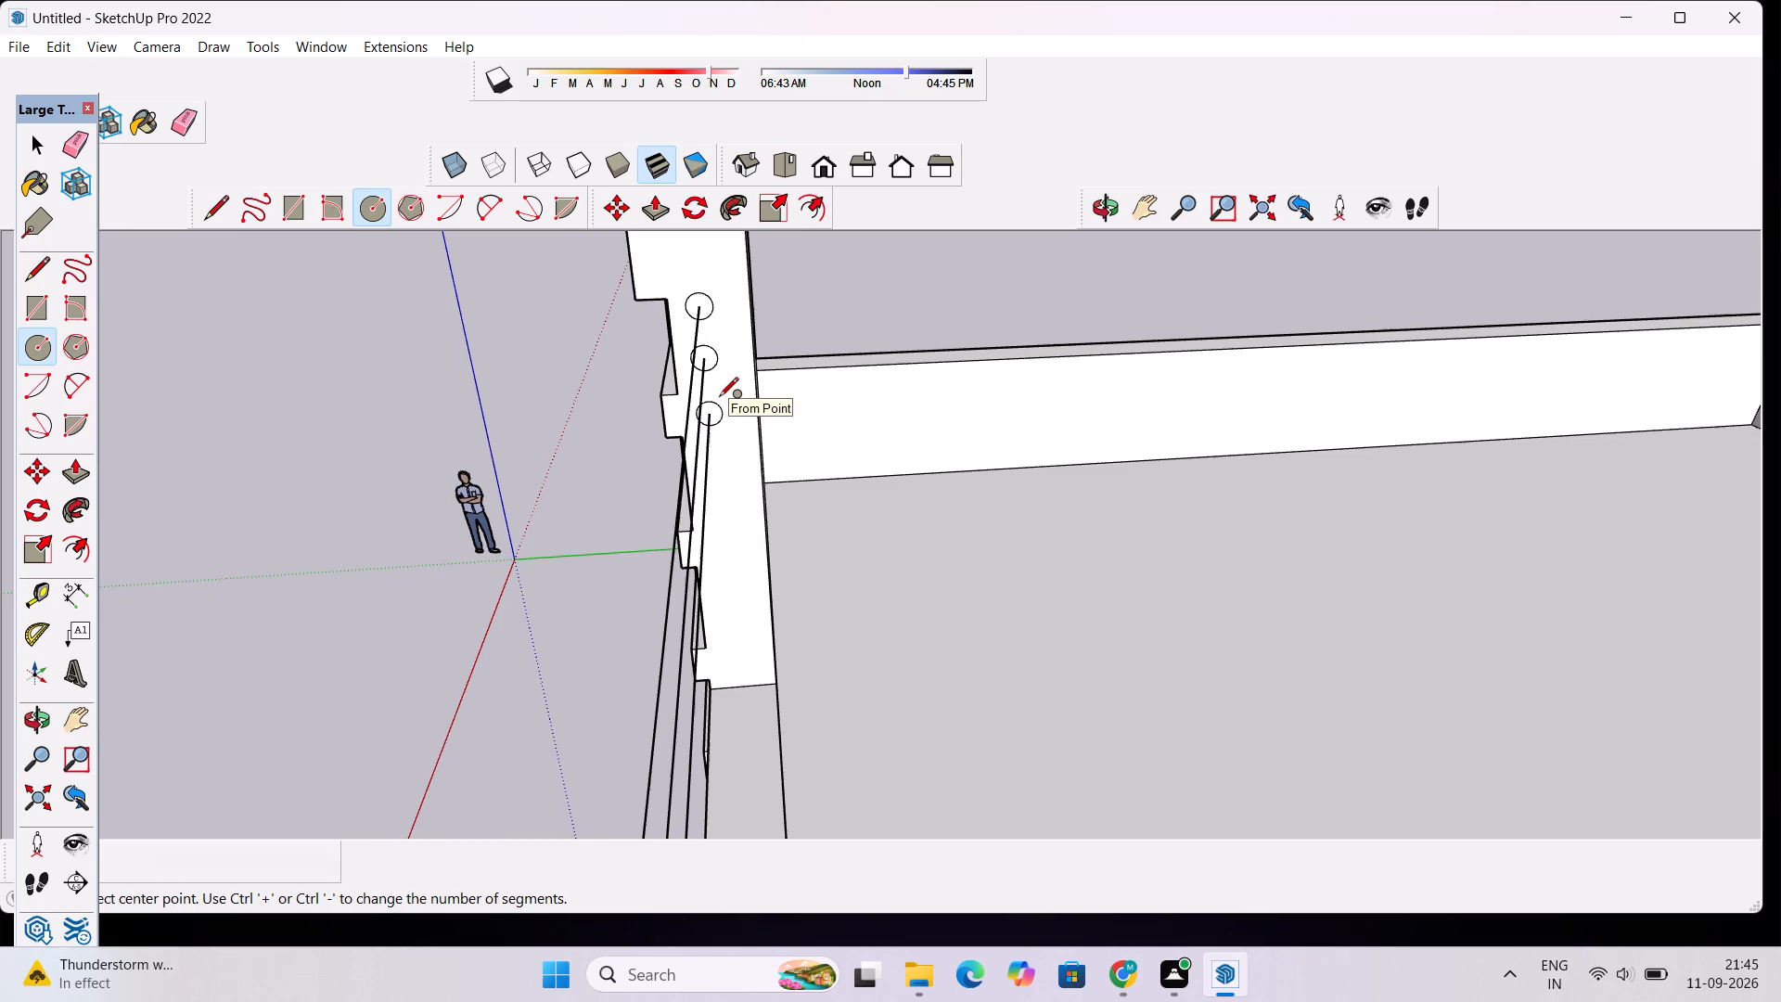
left_click(1098, 214)
left_click_drag(208, 490, 665, 462)
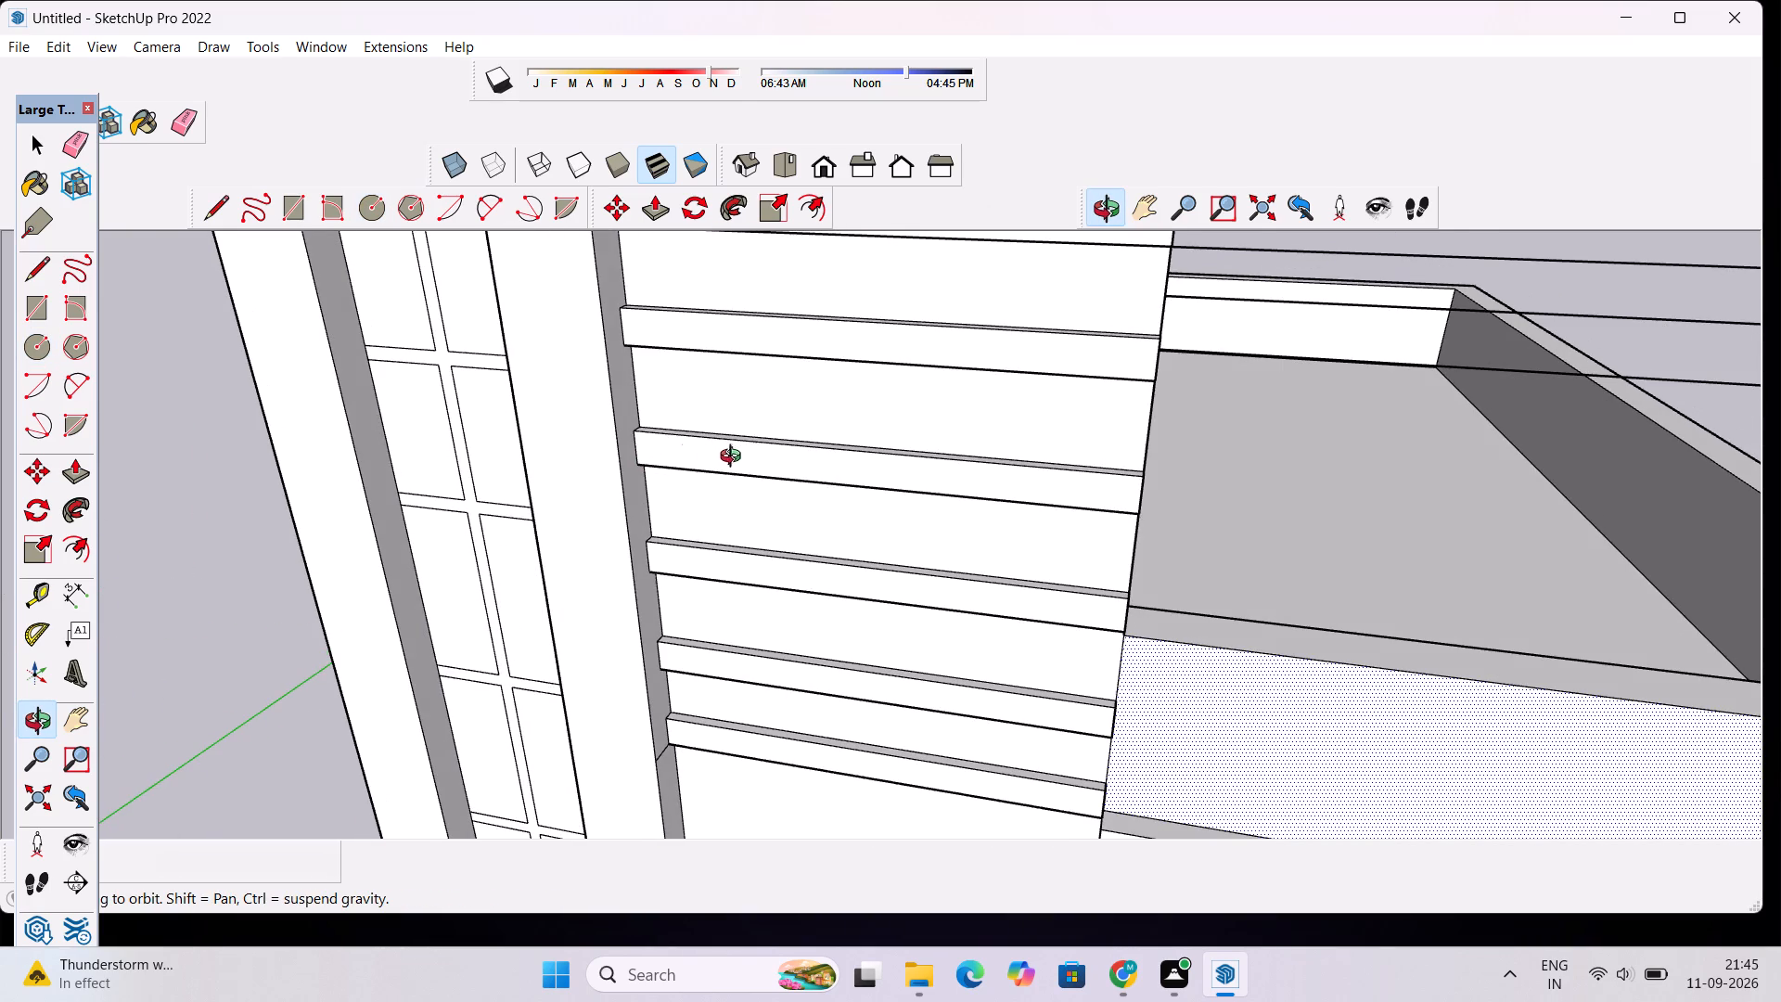
left_click_drag(1116, 441, 679, 427)
scroll(679, 427, "down", 5)
scroll(774, 424, "up", 5)
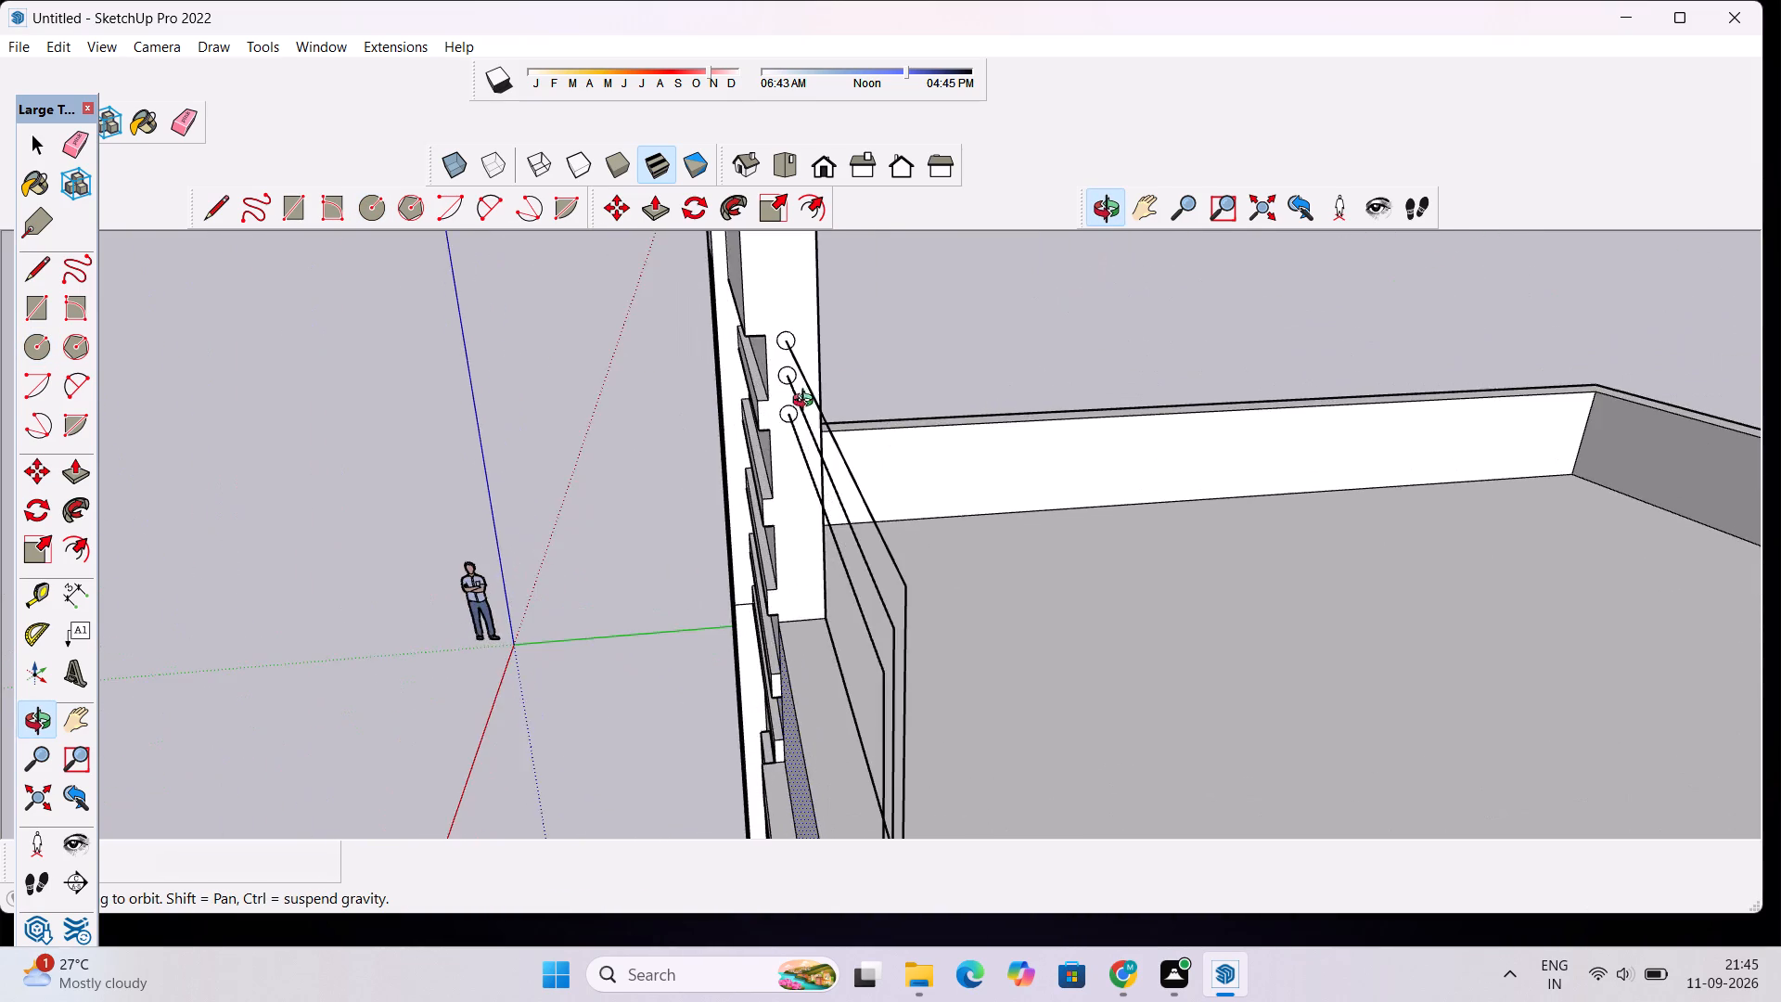
scroll(807, 403, "up", 4)
left_click_drag(853, 381, 757, 379, "shift")
scroll(761, 376, "down", 4)
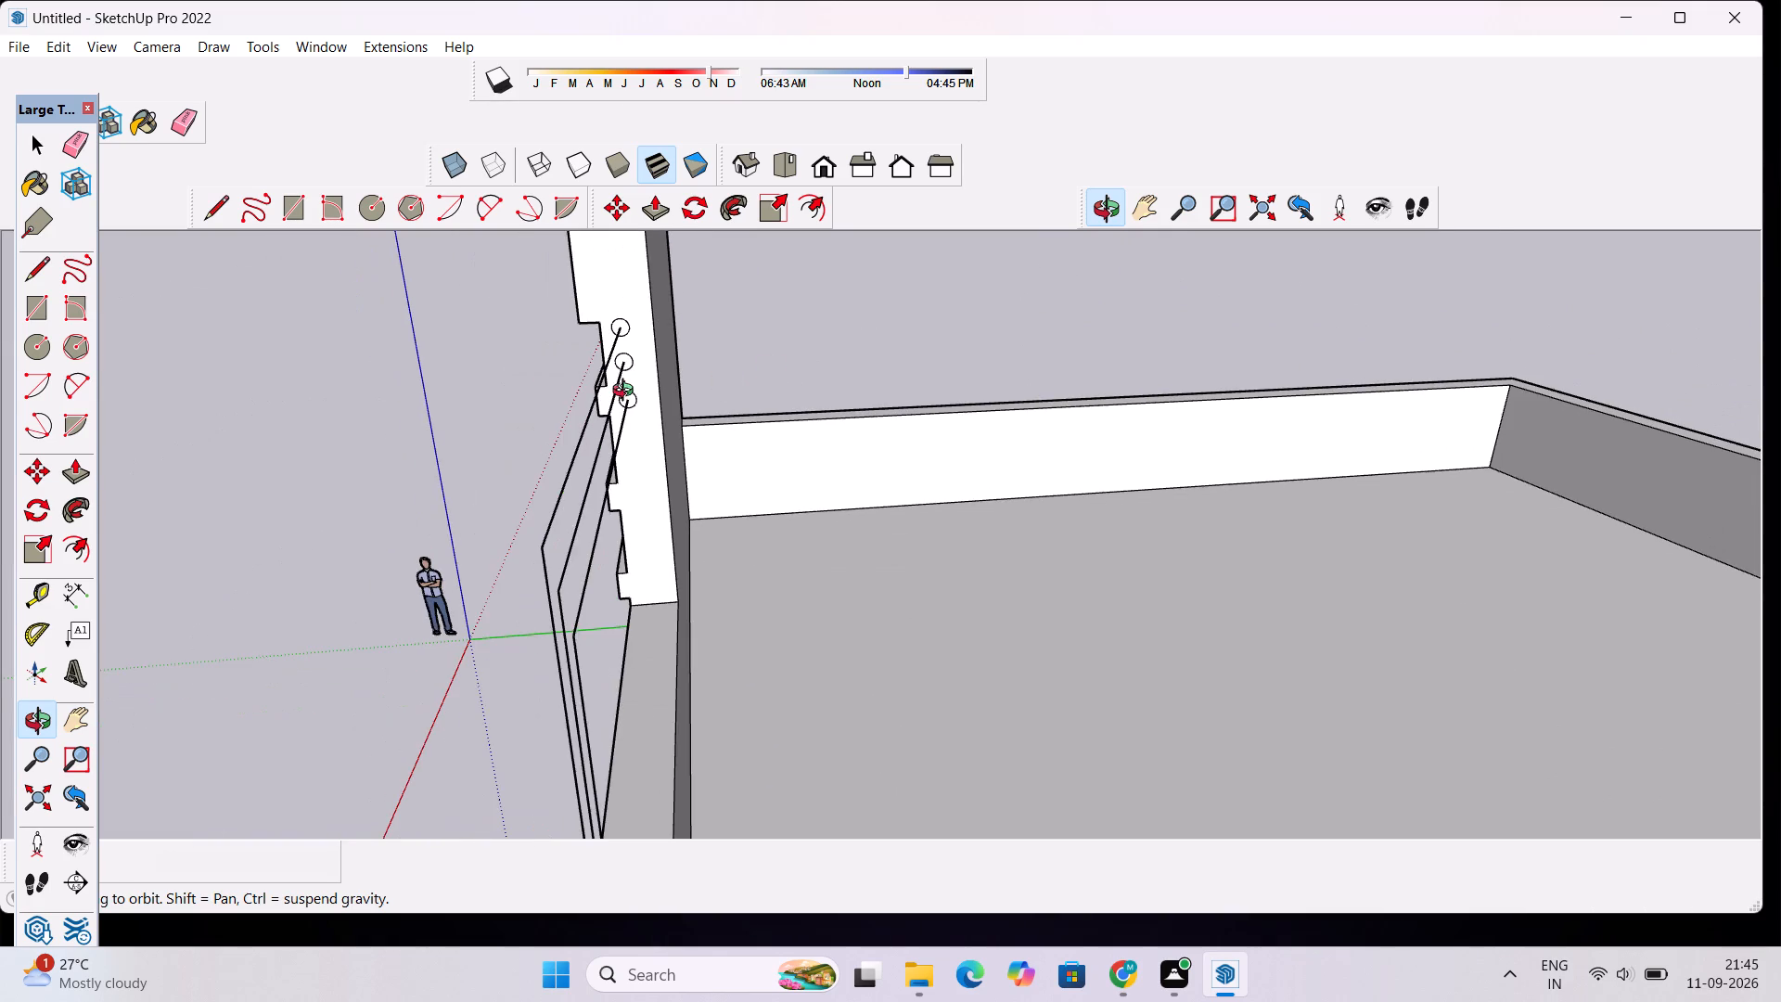
scroll(627, 392, "up", 3)
left_click_drag(546, 387, 641, 400, "shift")
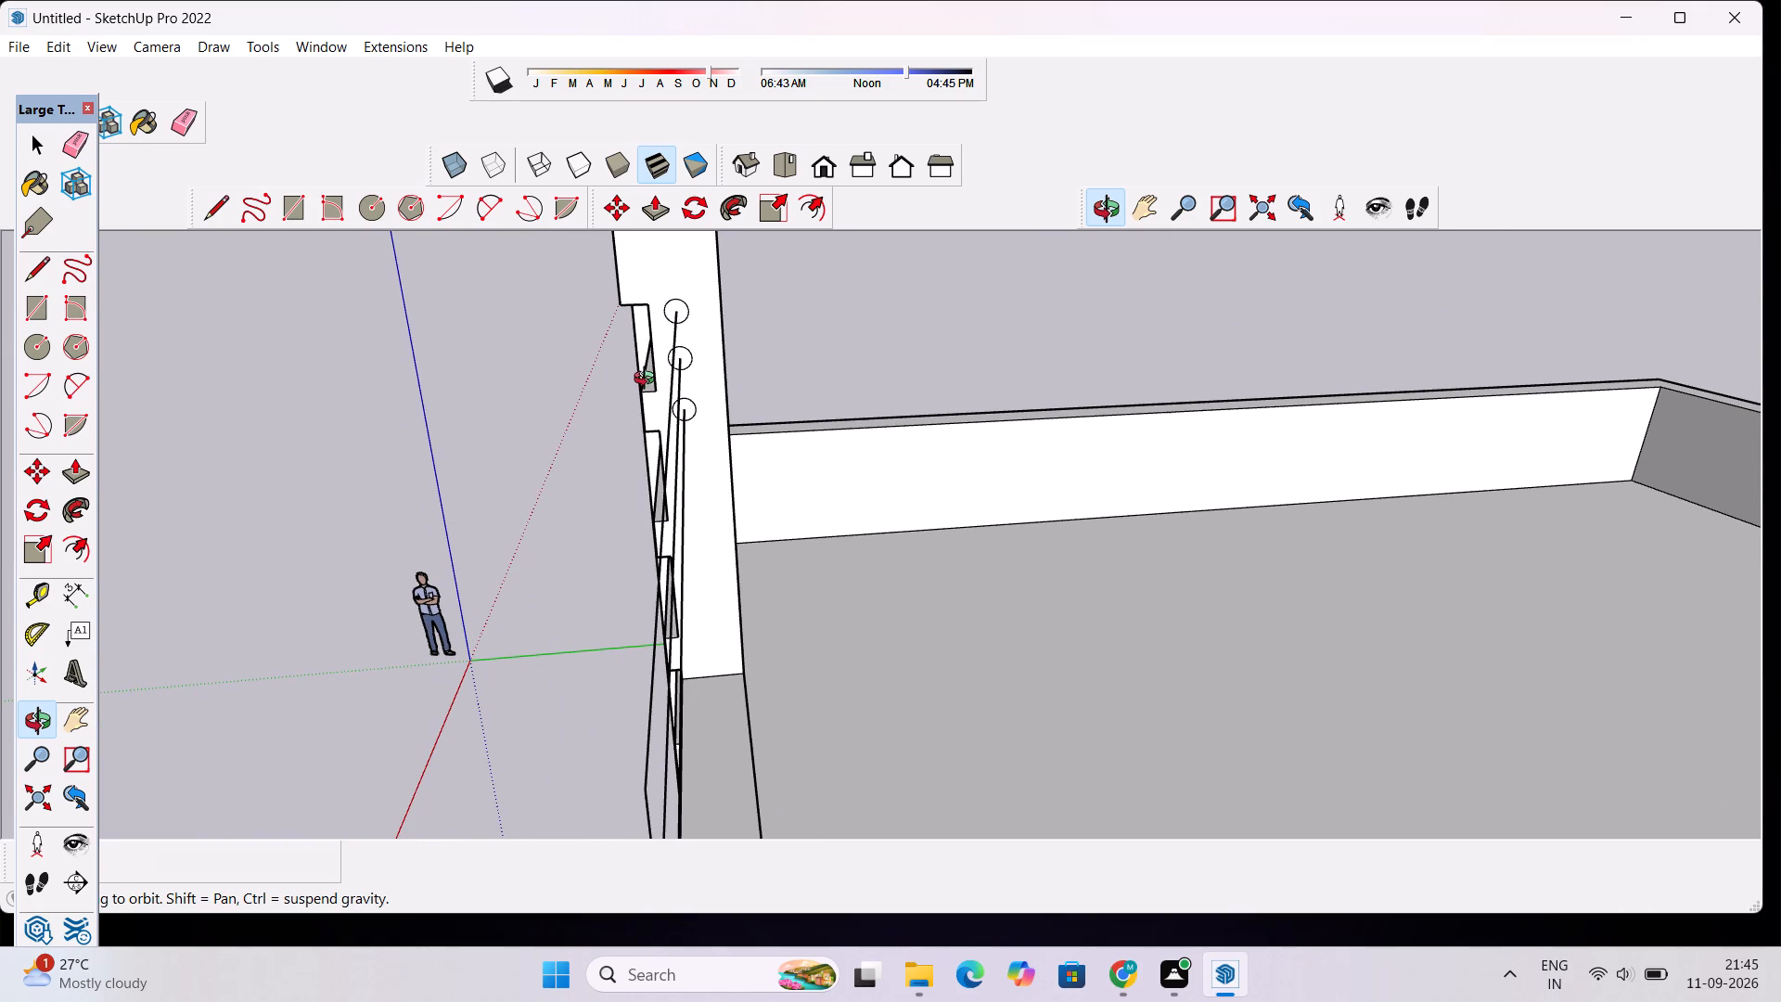
scroll(666, 375, "up", 3)
left_click_drag(652, 392, 702, 405)
scroll(744, 381, "up", 2)
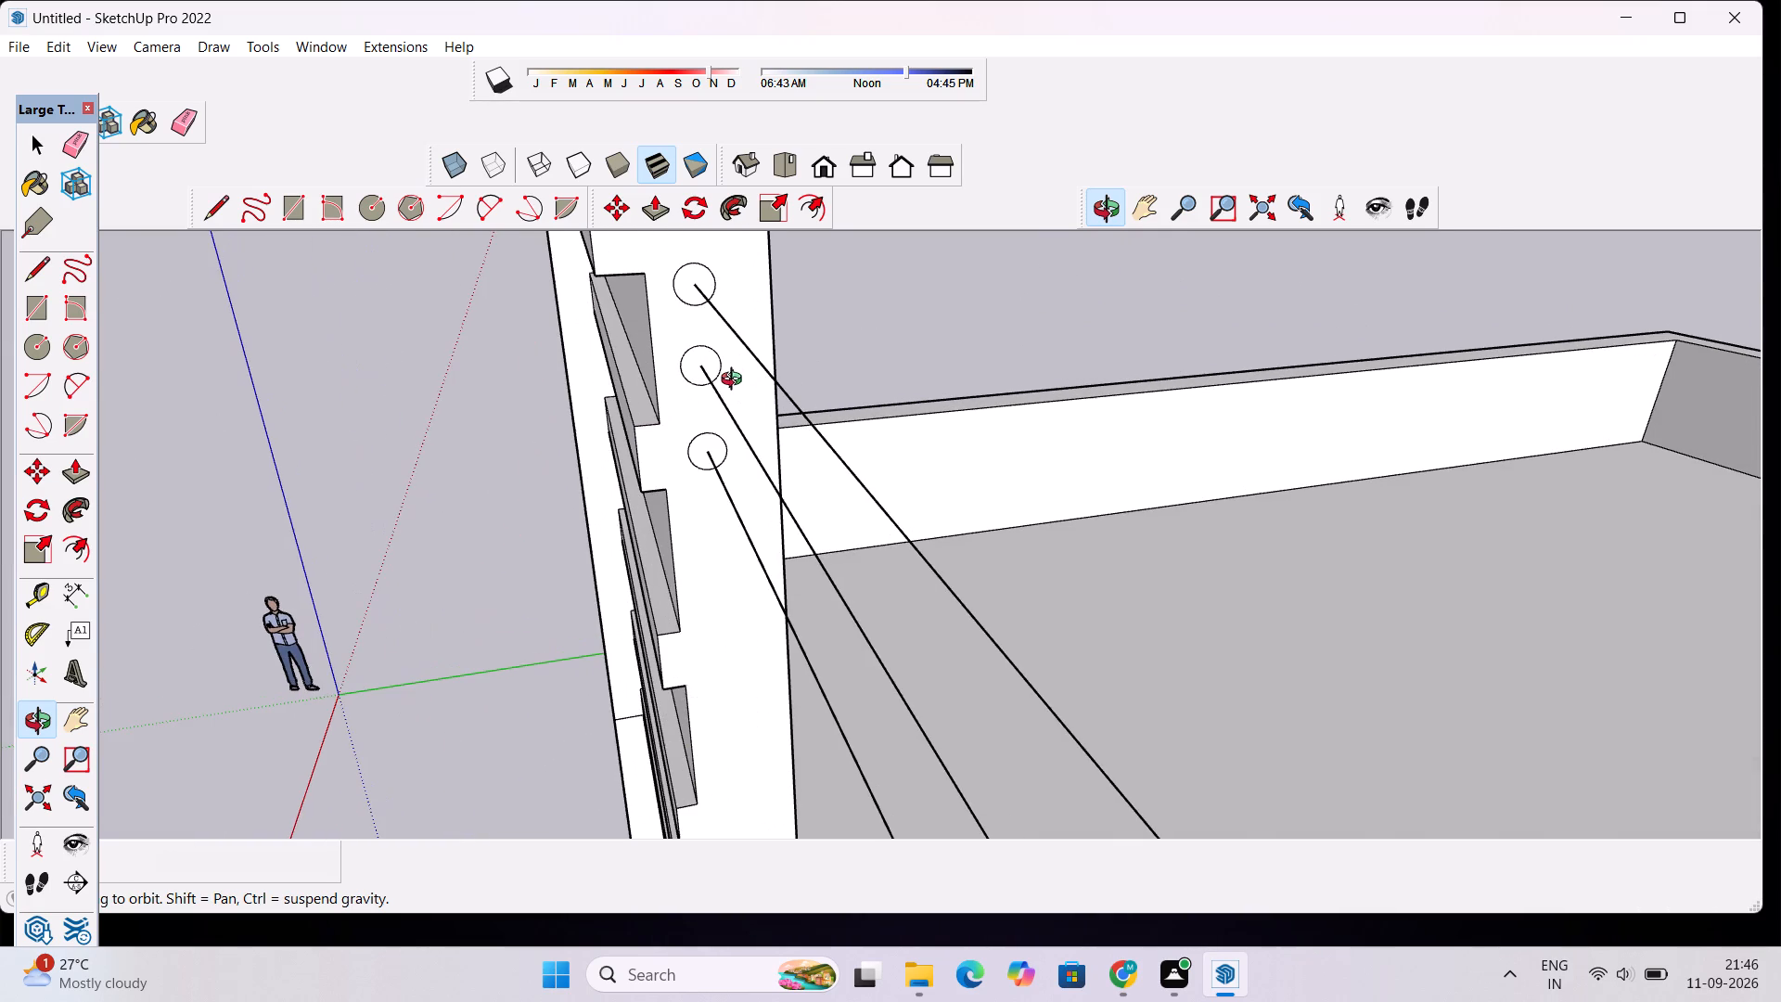
left_click_drag(721, 383, 979, 370)
scroll(656, 417, "down", 6)
left_click_drag(656, 441, 804, 445)
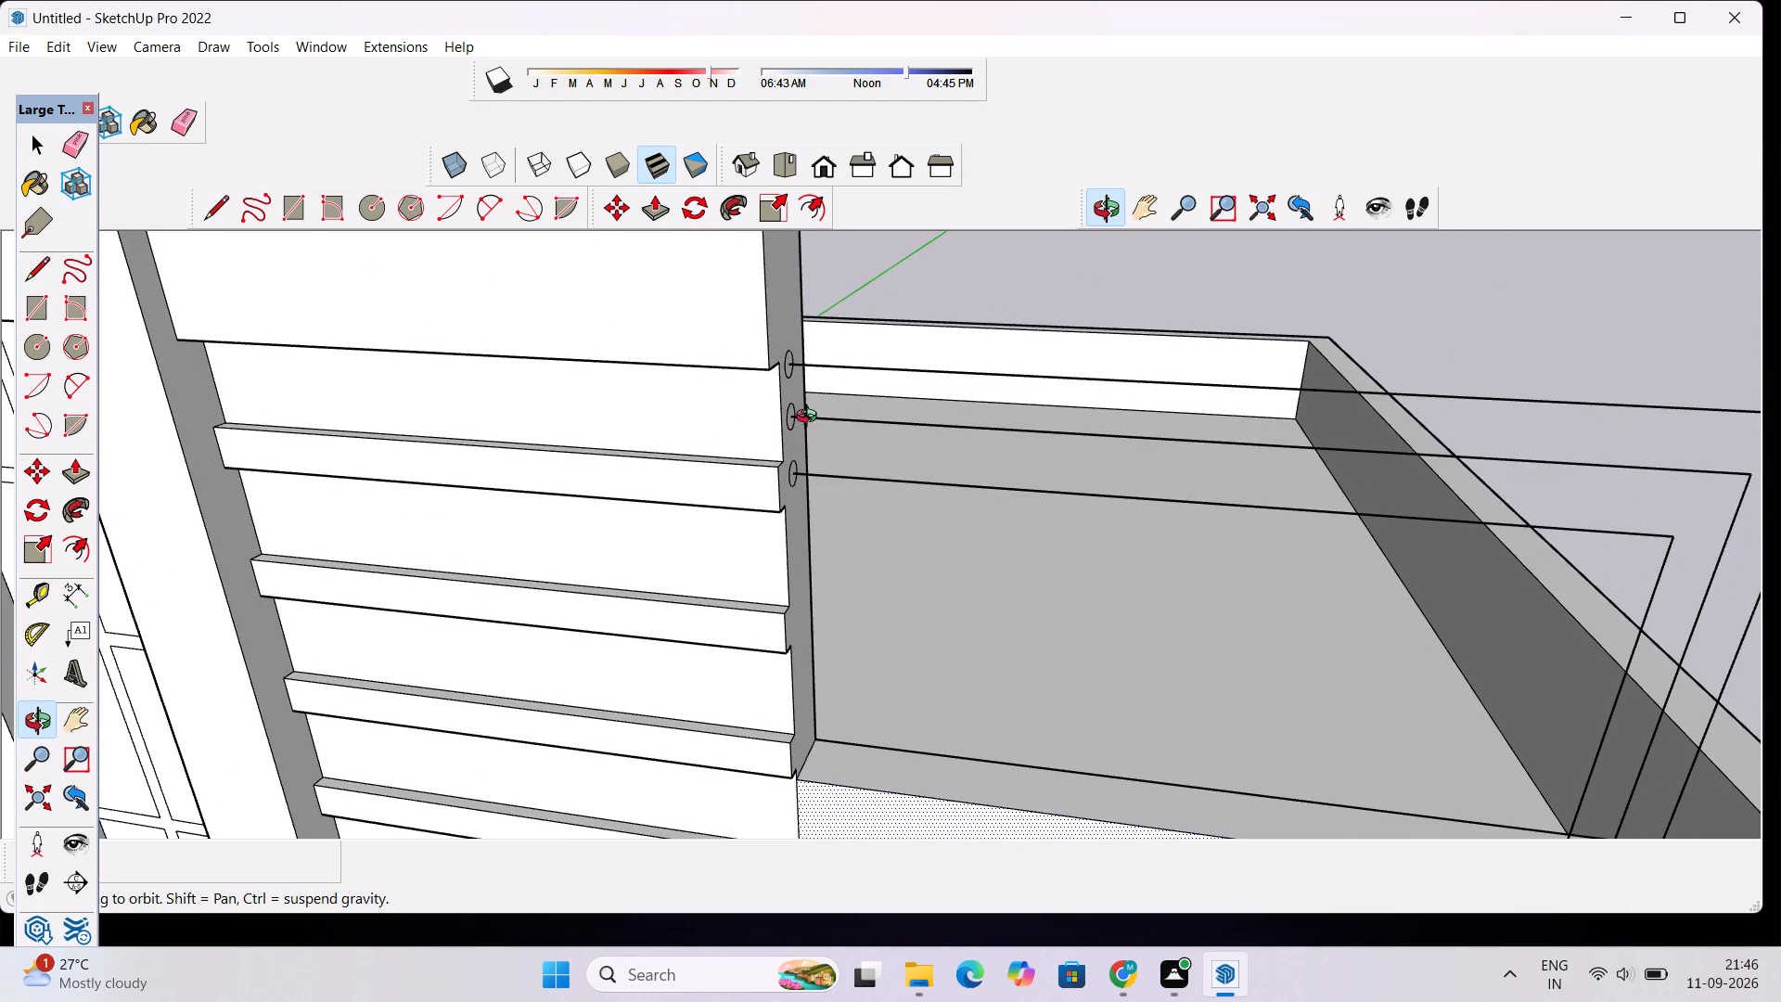
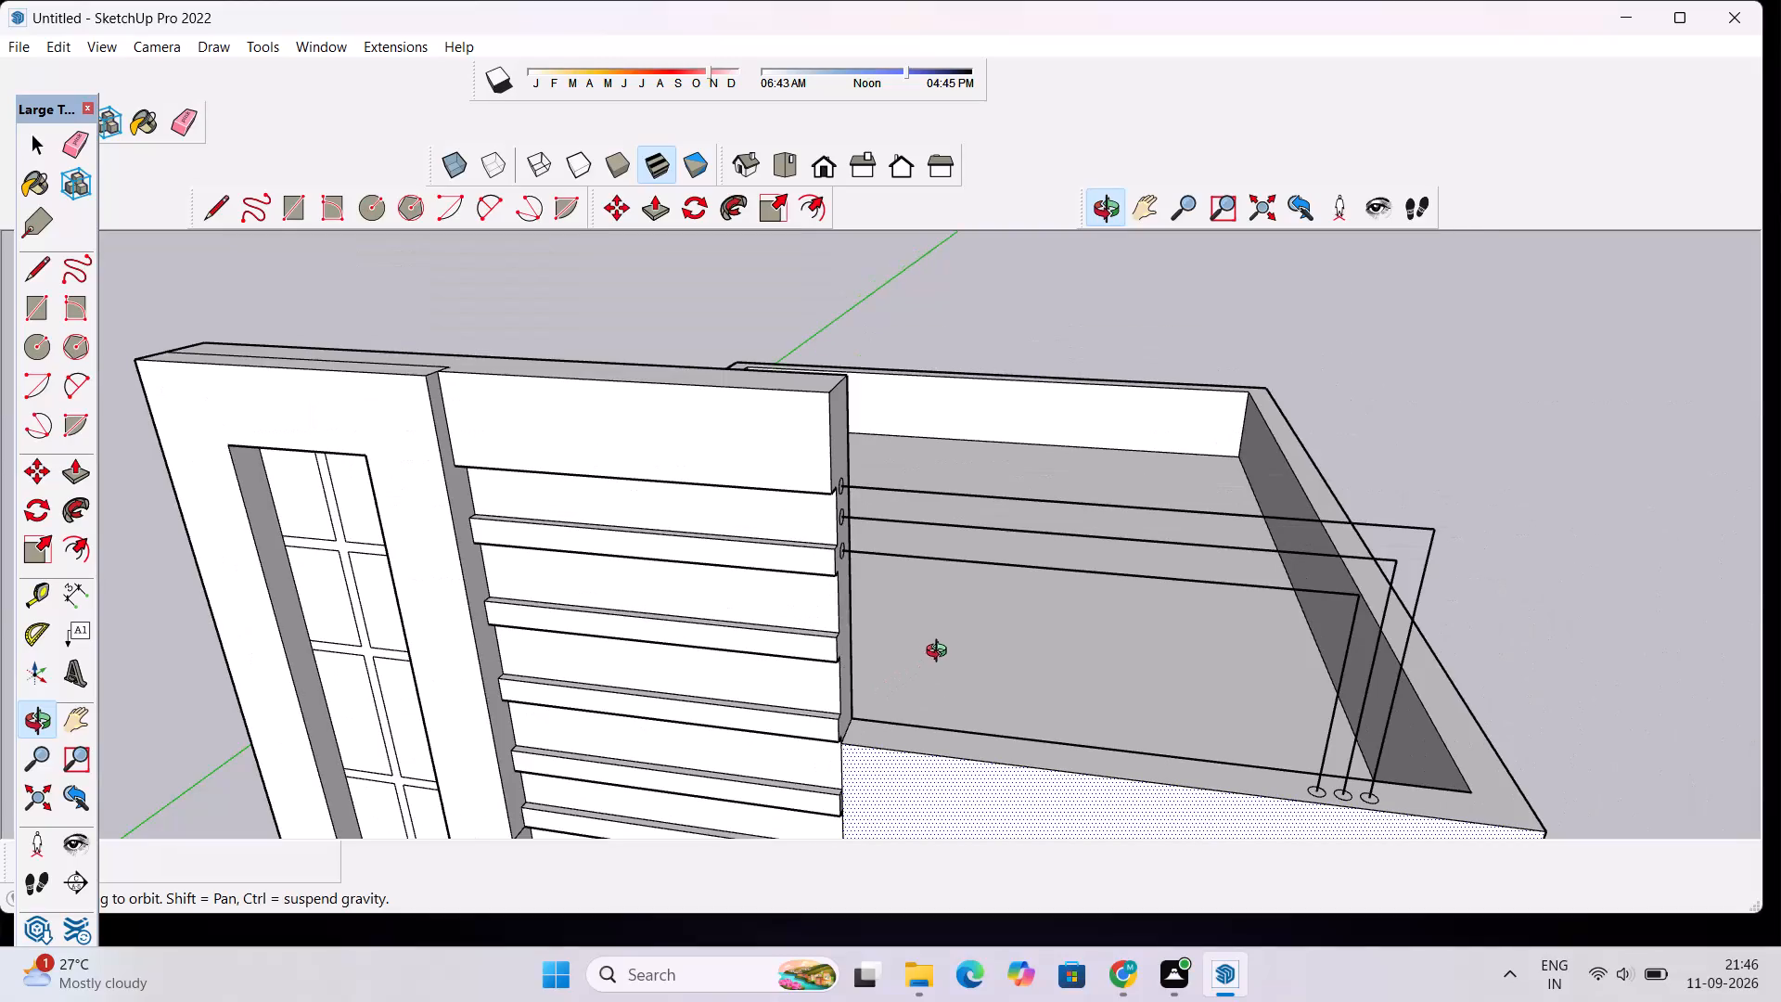
Sweep the outermost parapet circle up its vertical path line with Follow Me.
left_click_drag(1037, 614, 915, 608)
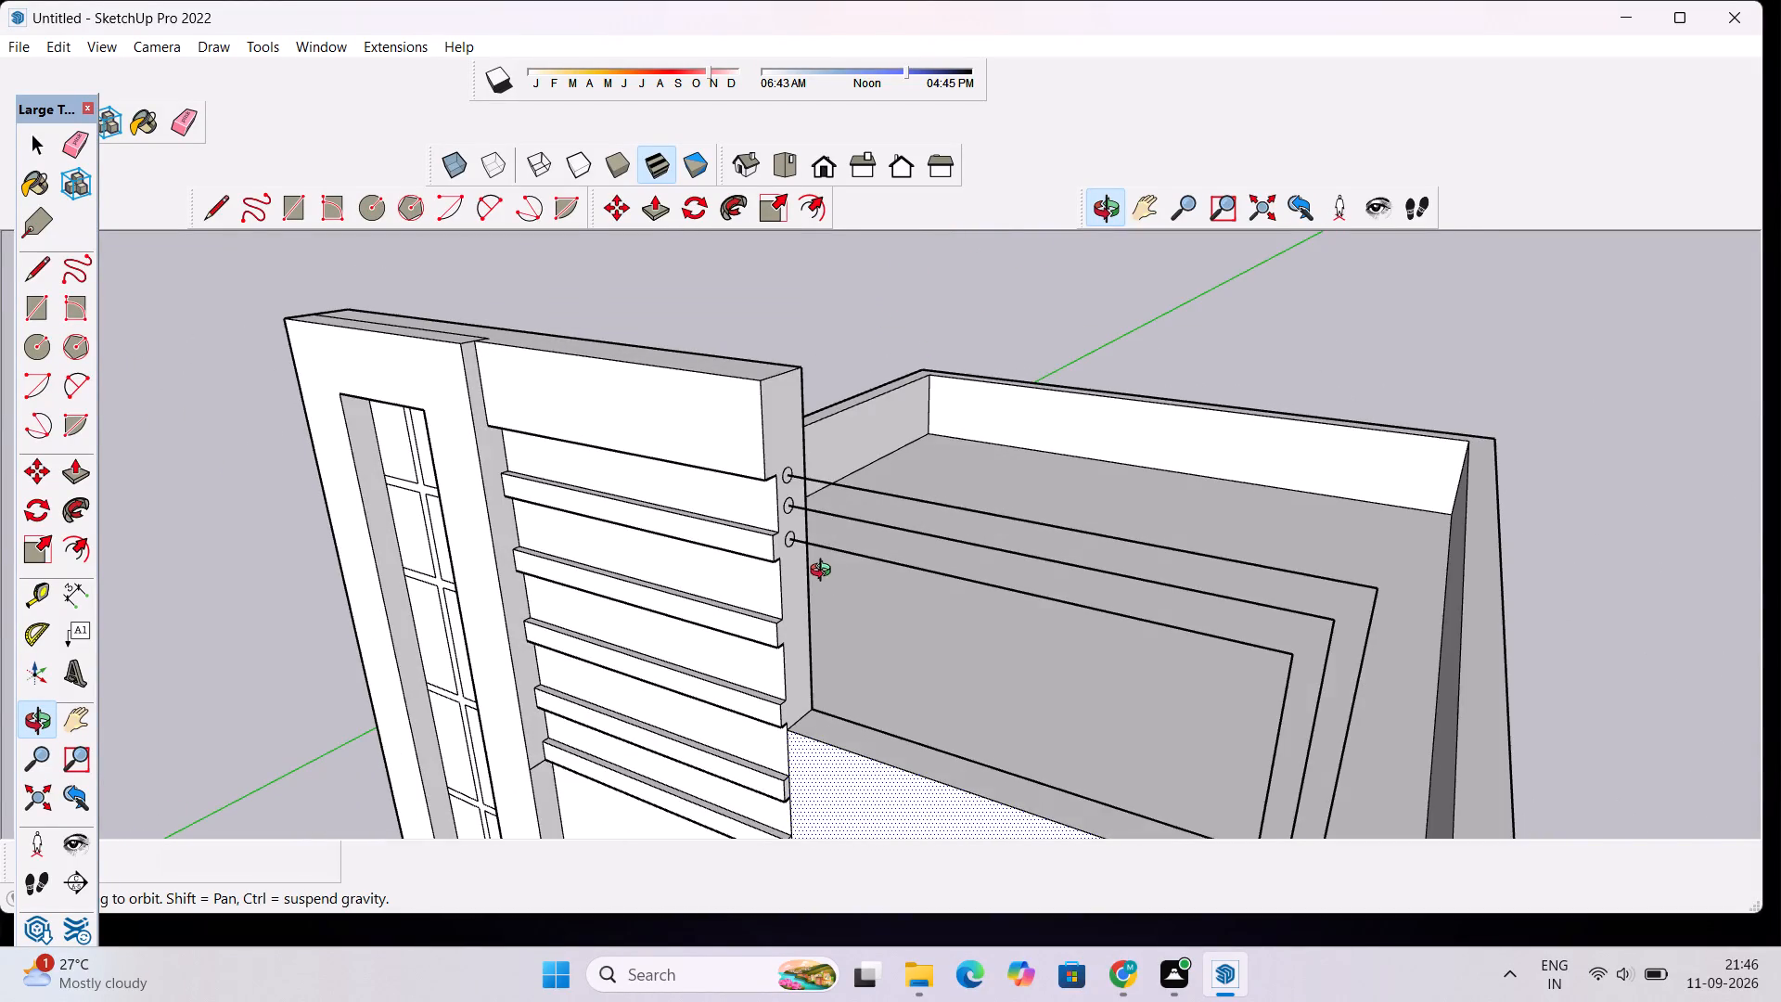
scroll(825, 572, "up", 4)
scroll(759, 471, "down", 14)
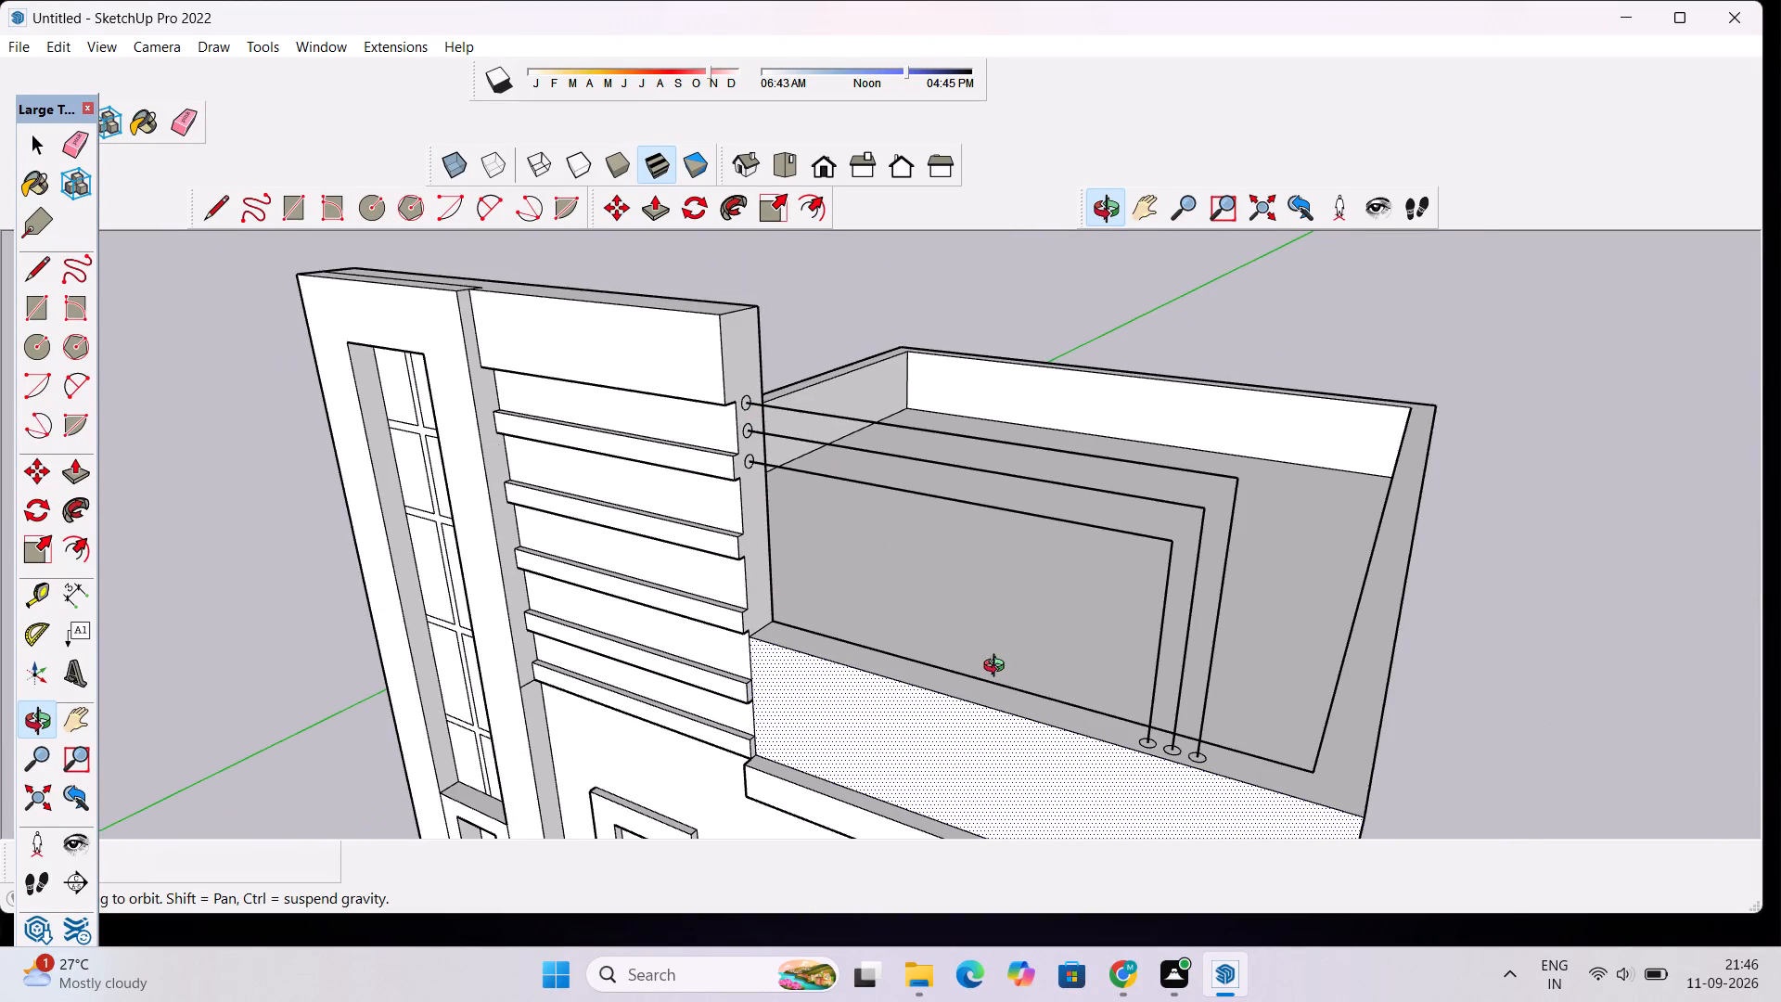
scroll(1105, 724, "up", 9)
key("space")
scroll(1124, 685, "up", 3)
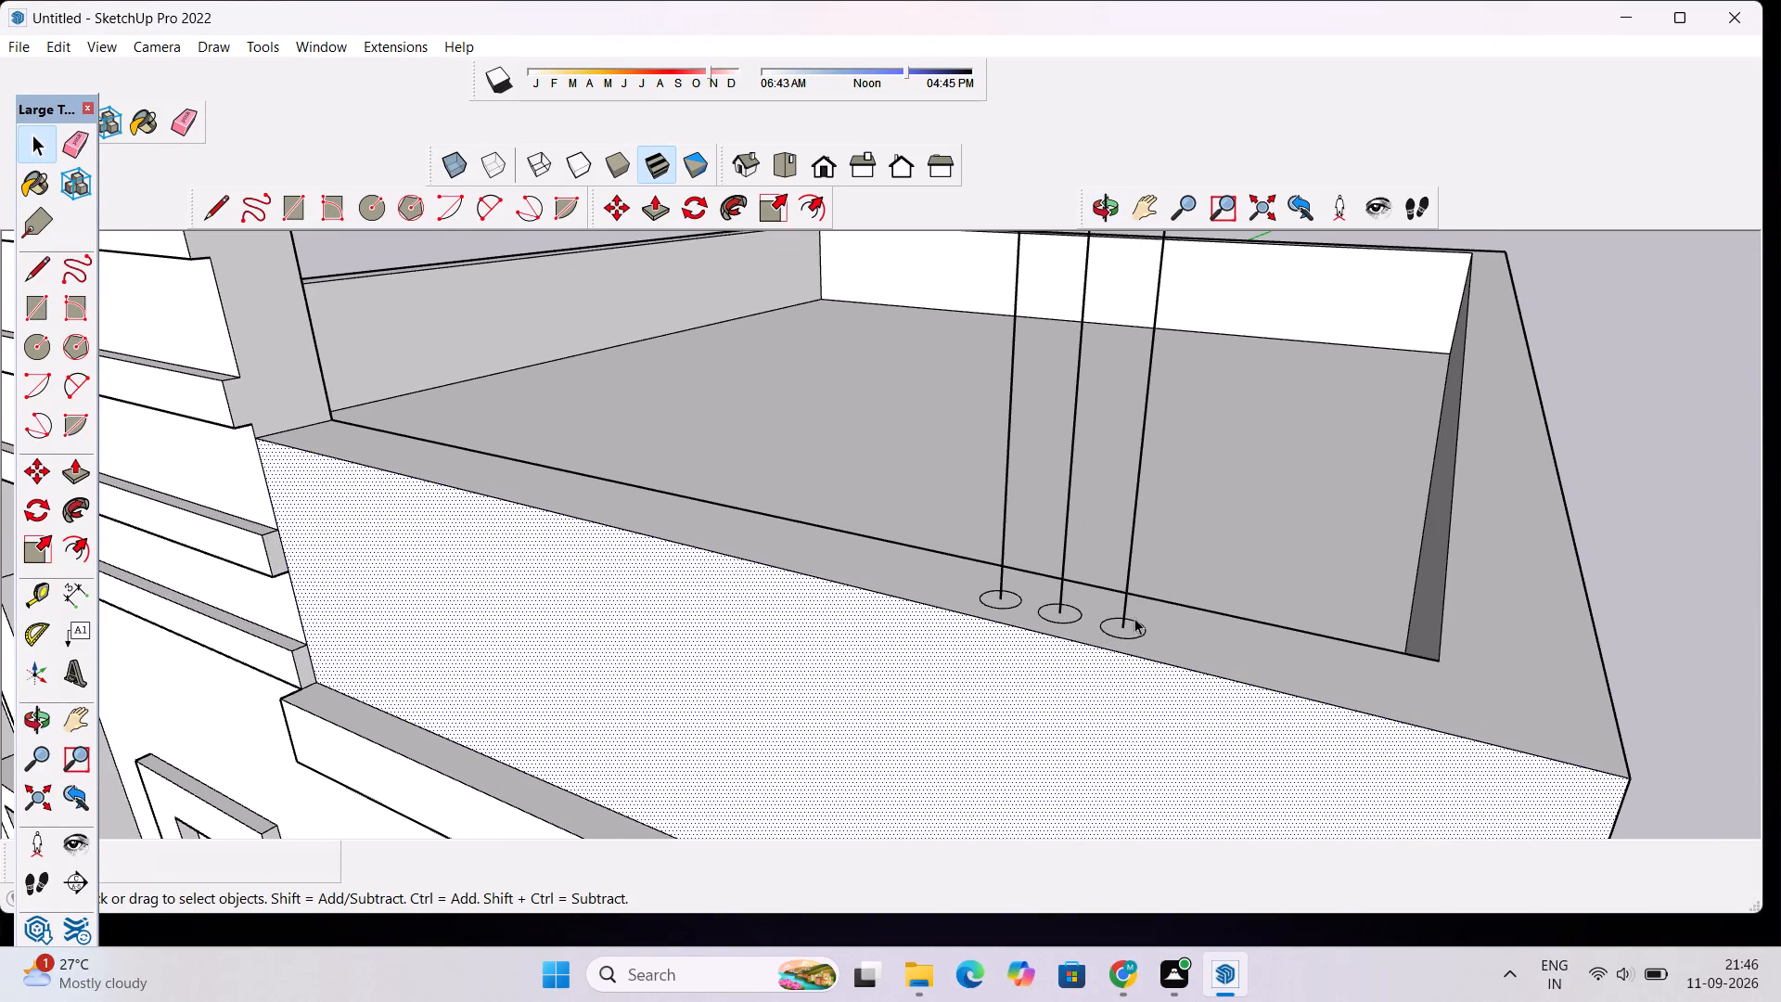
left_click(1107, 214)
left_click_drag(1129, 456, 1137, 507)
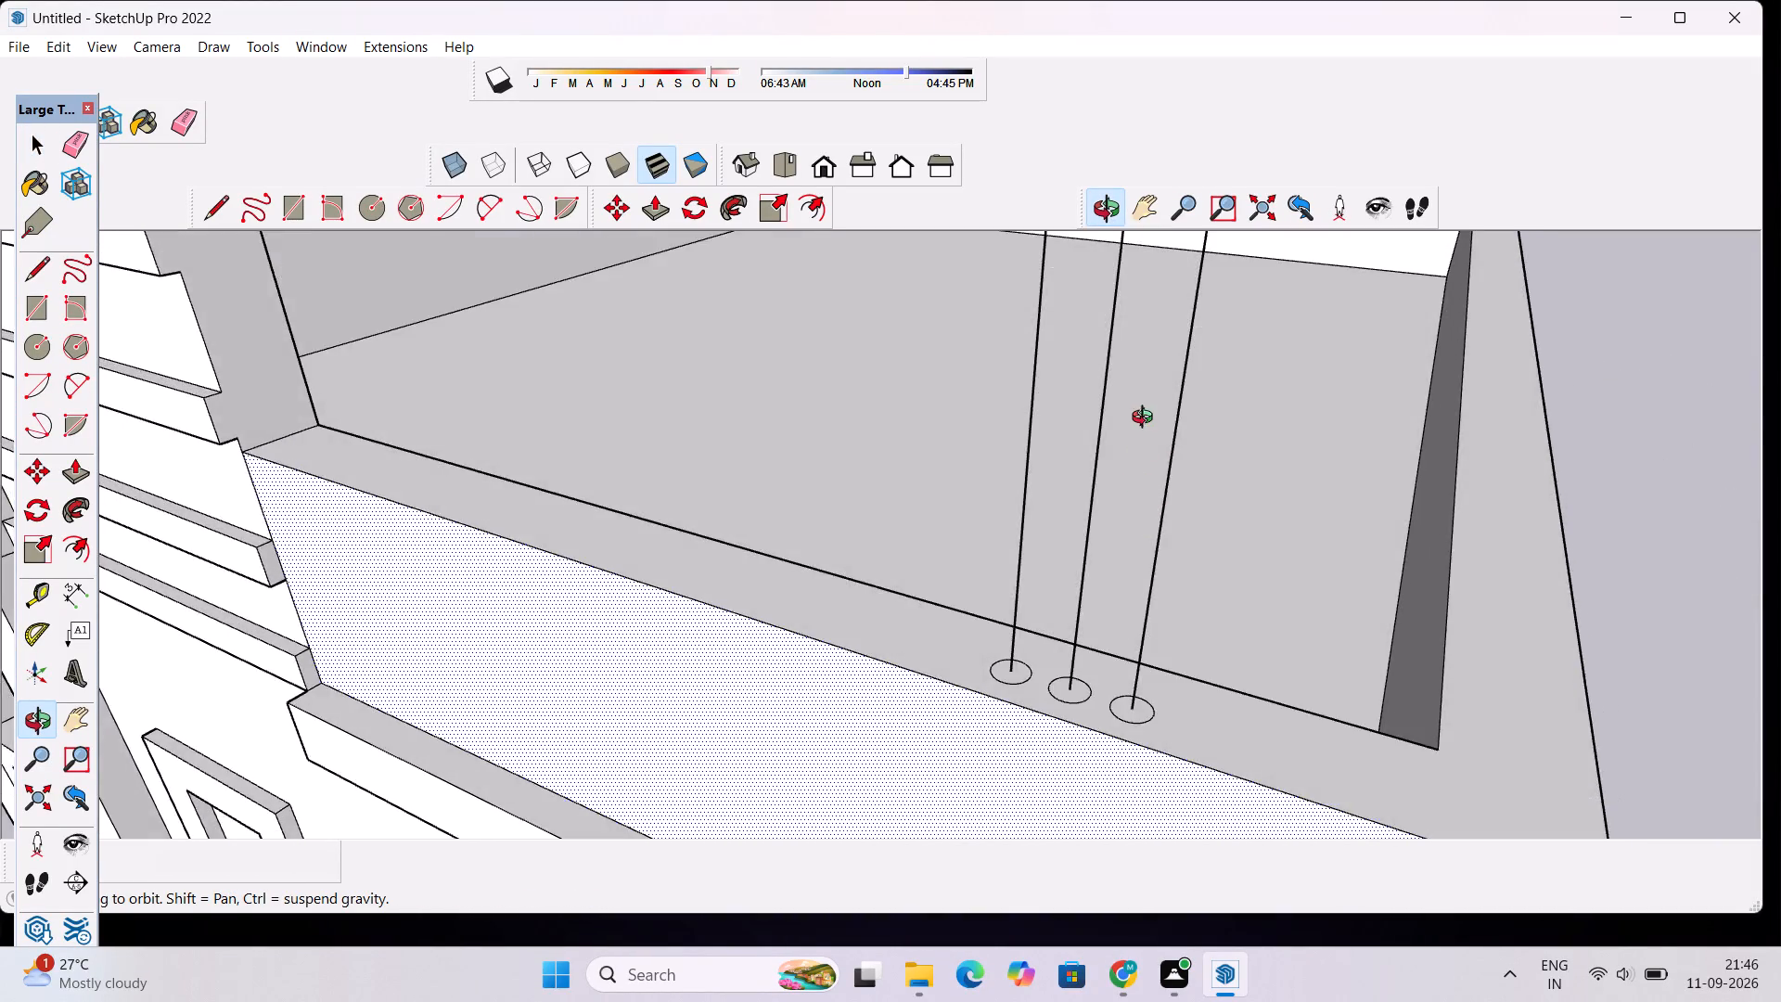
scroll(1147, 419, "down", 6)
scroll(1161, 528, "up", 4)
left_click_drag(1159, 534, 1156, 589)
scroll(1149, 584, "up", 8)
key("space")
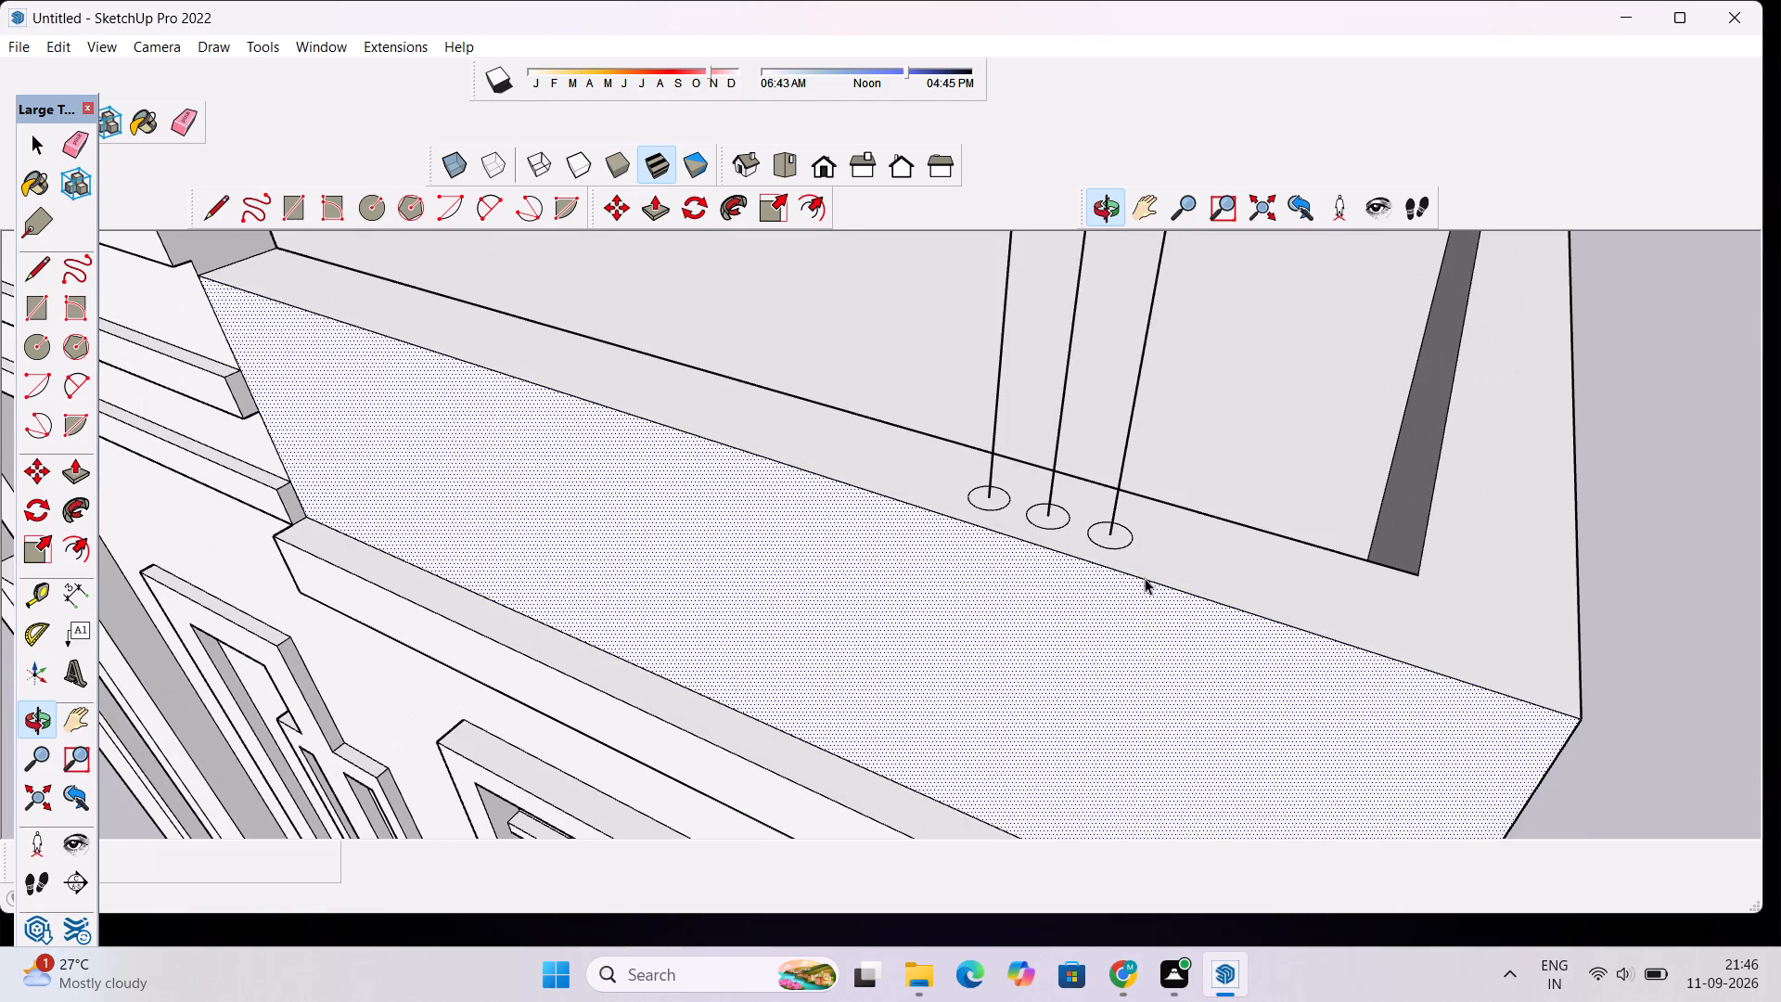
double_click(1123, 538)
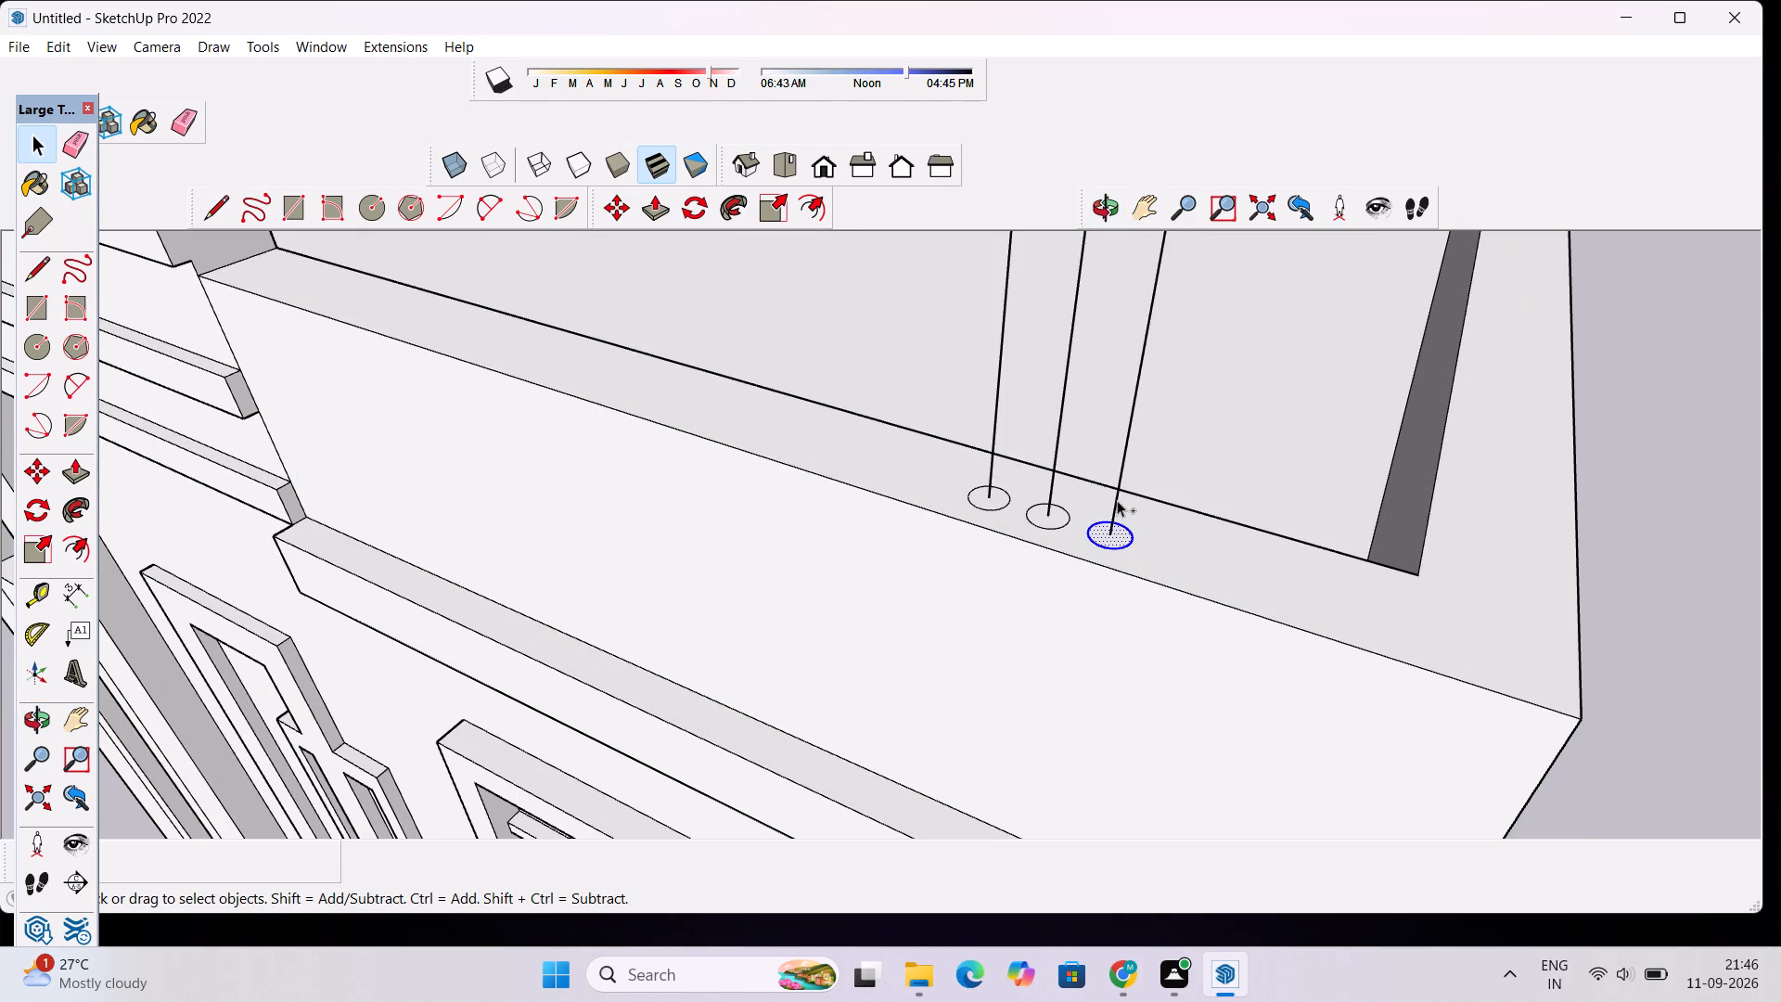
left_click(1117, 500, "ctrl")
left_click(83, 506)
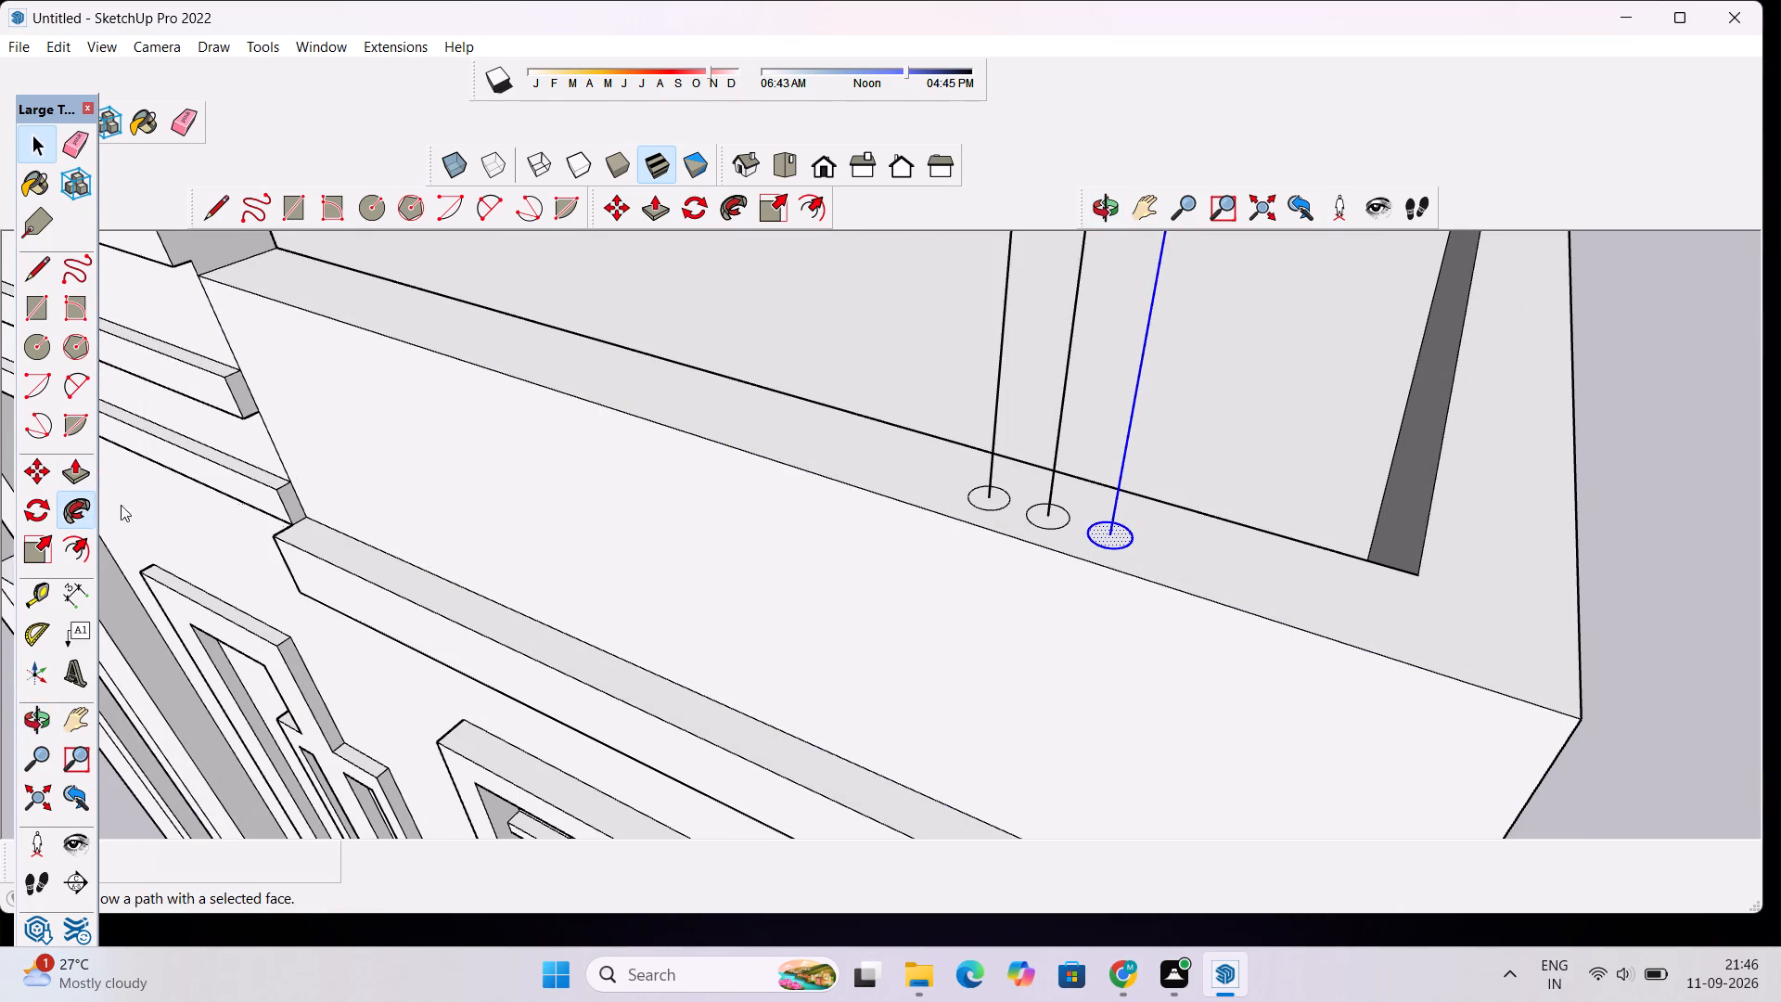
left_click(1109, 535)
Sweep the top circle on the louvred wall's side face along the uppermost horizontal path line with Follow Me.
scroll(1109, 535, "down", 13)
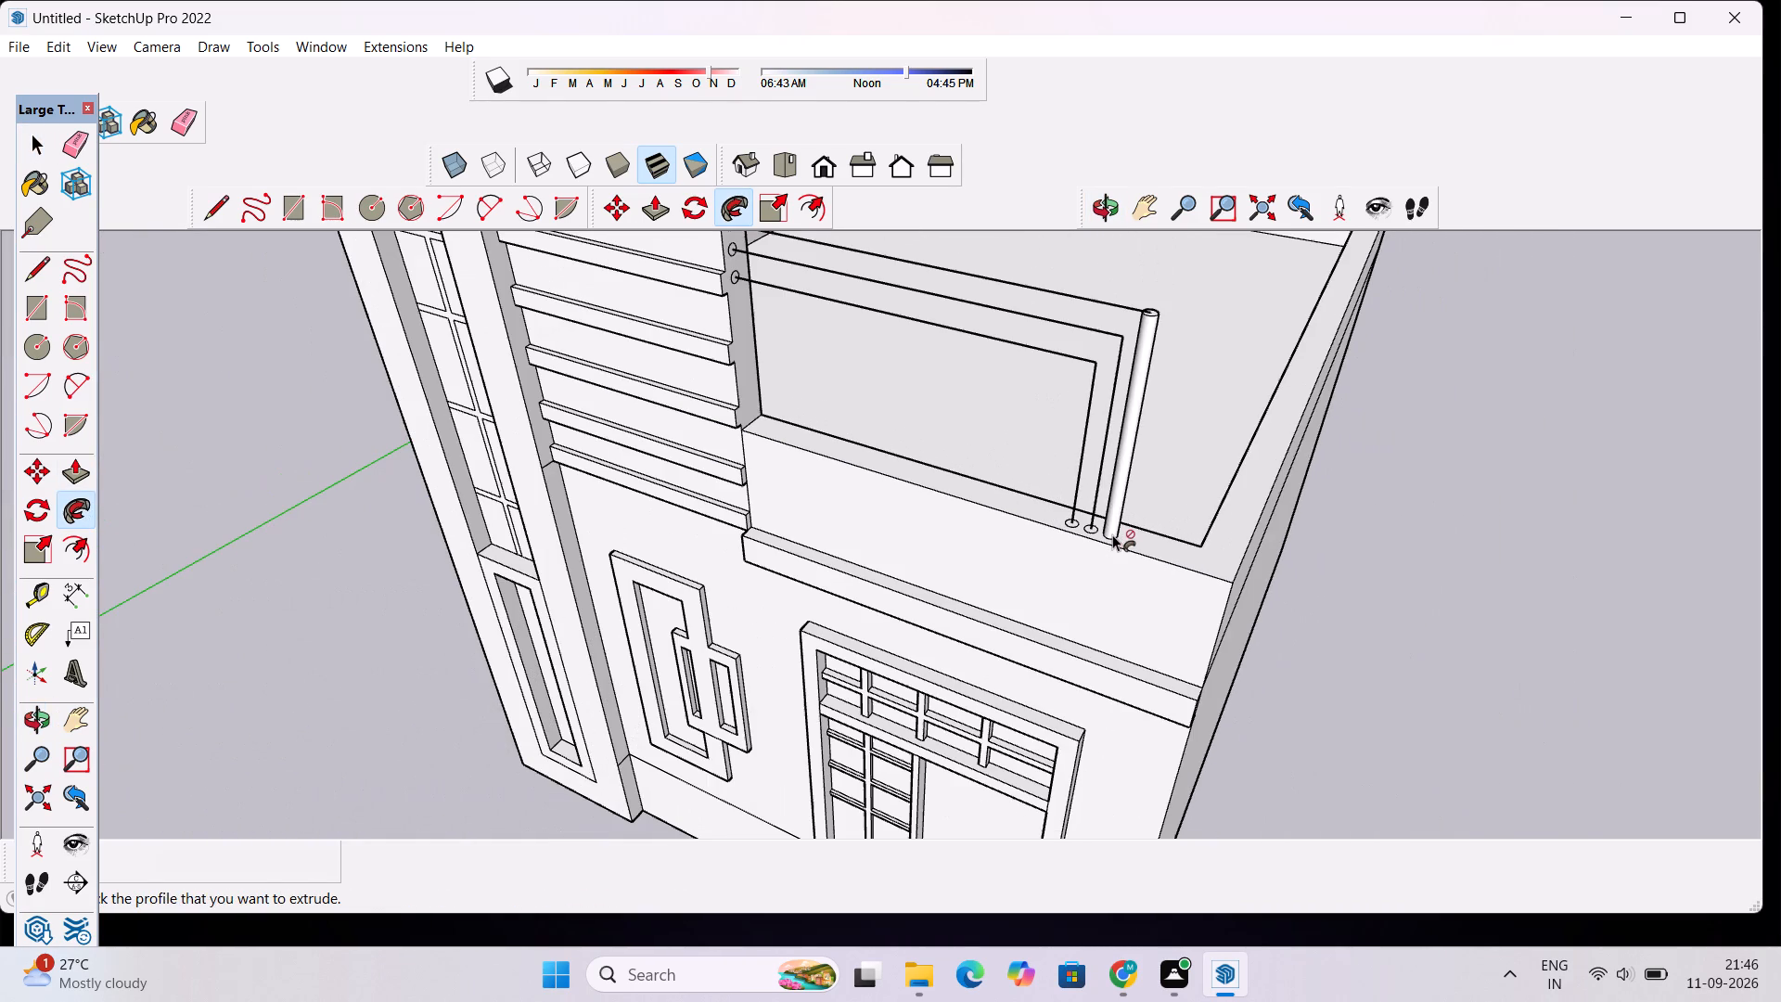
scroll(850, 396, "down", 4)
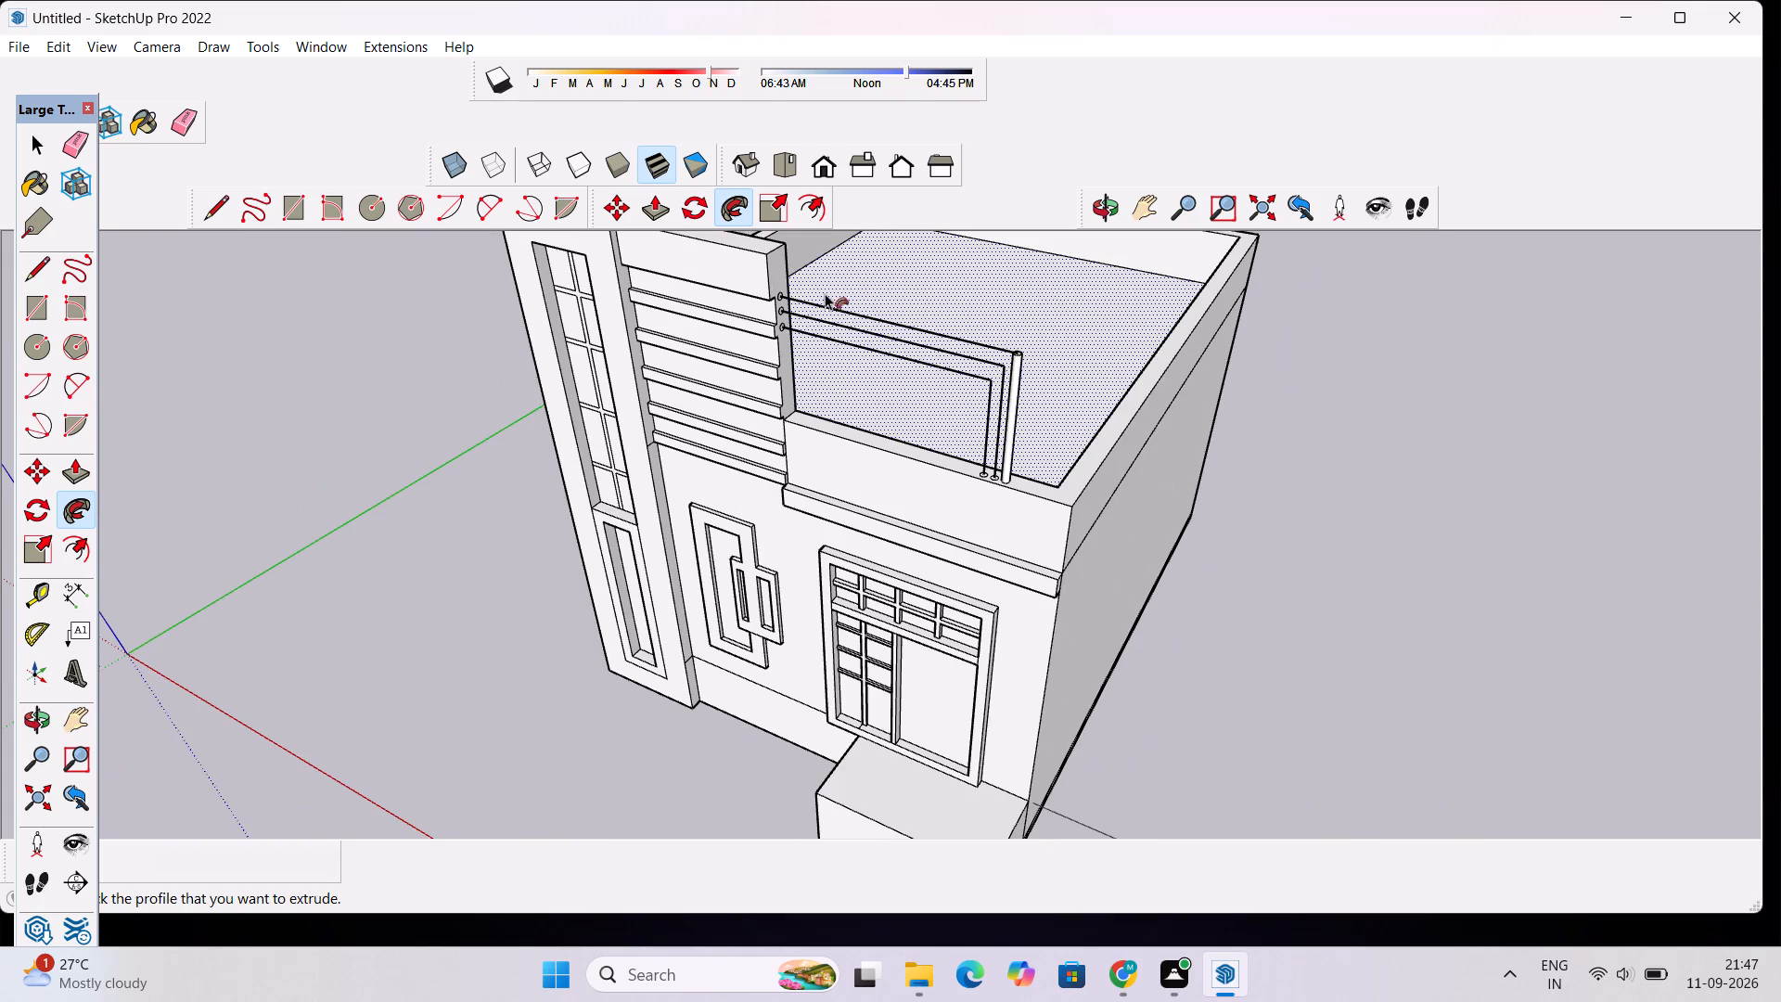
scroll(814, 278, "up", 5)
key("space")
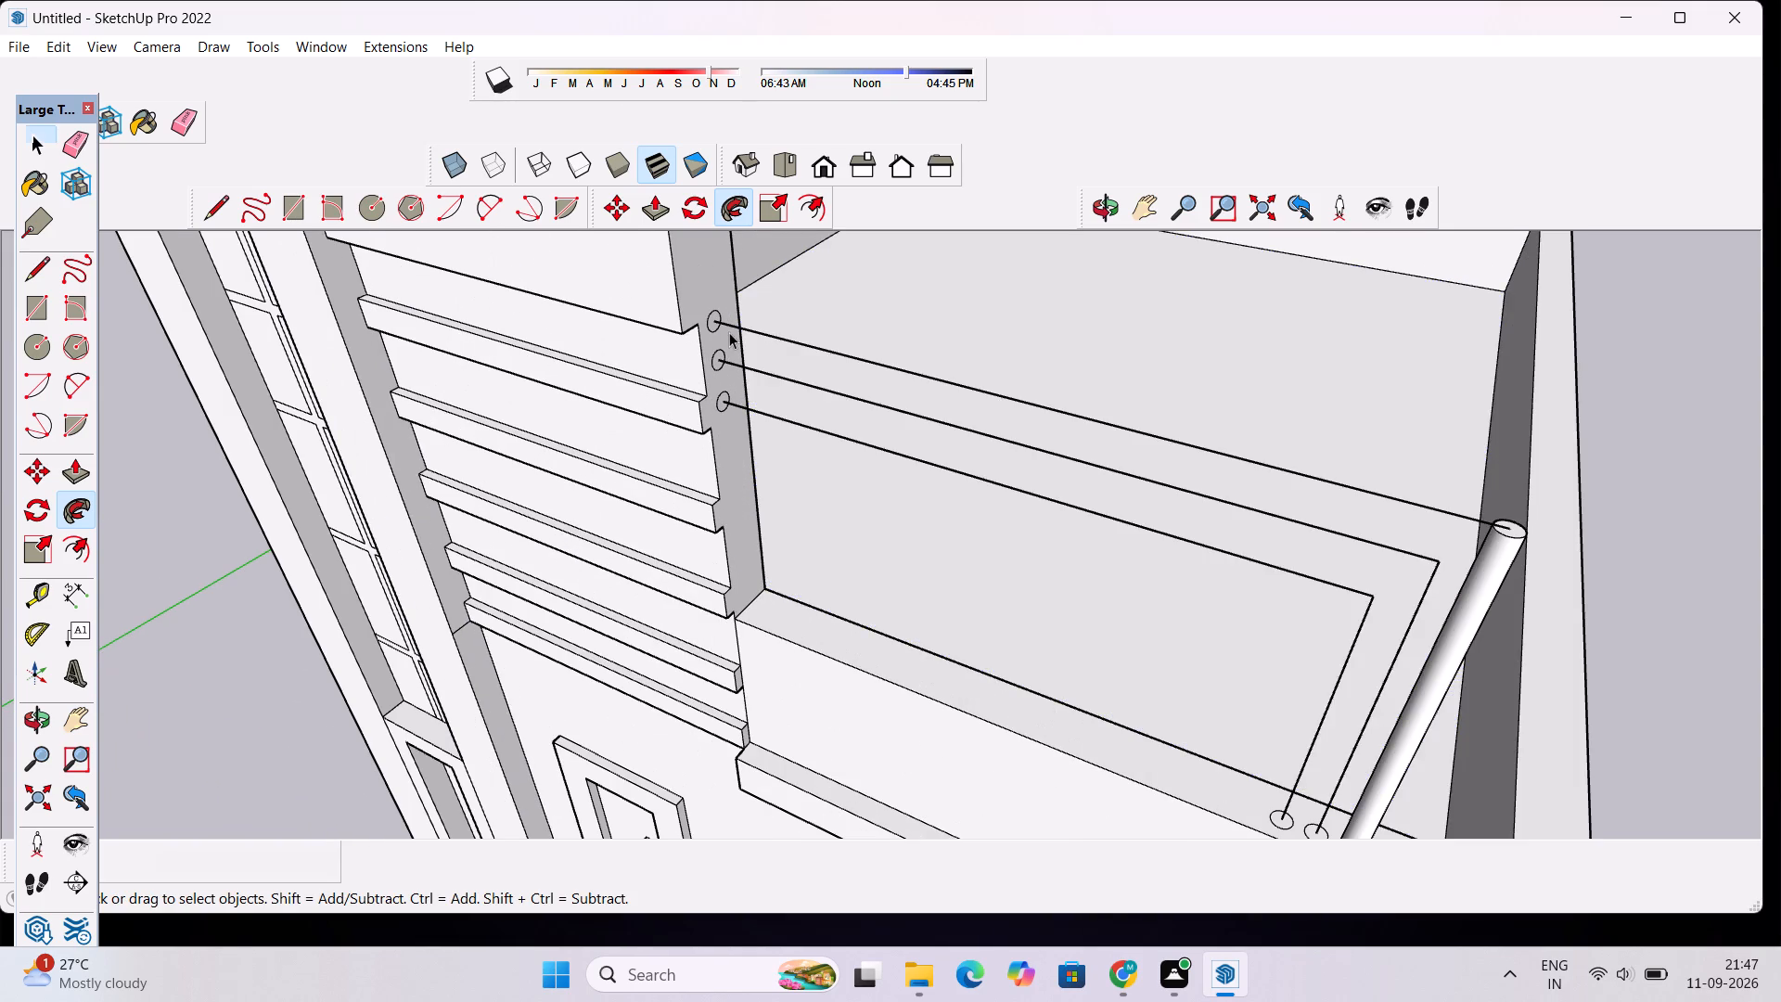
scroll(729, 332, "up", 6)
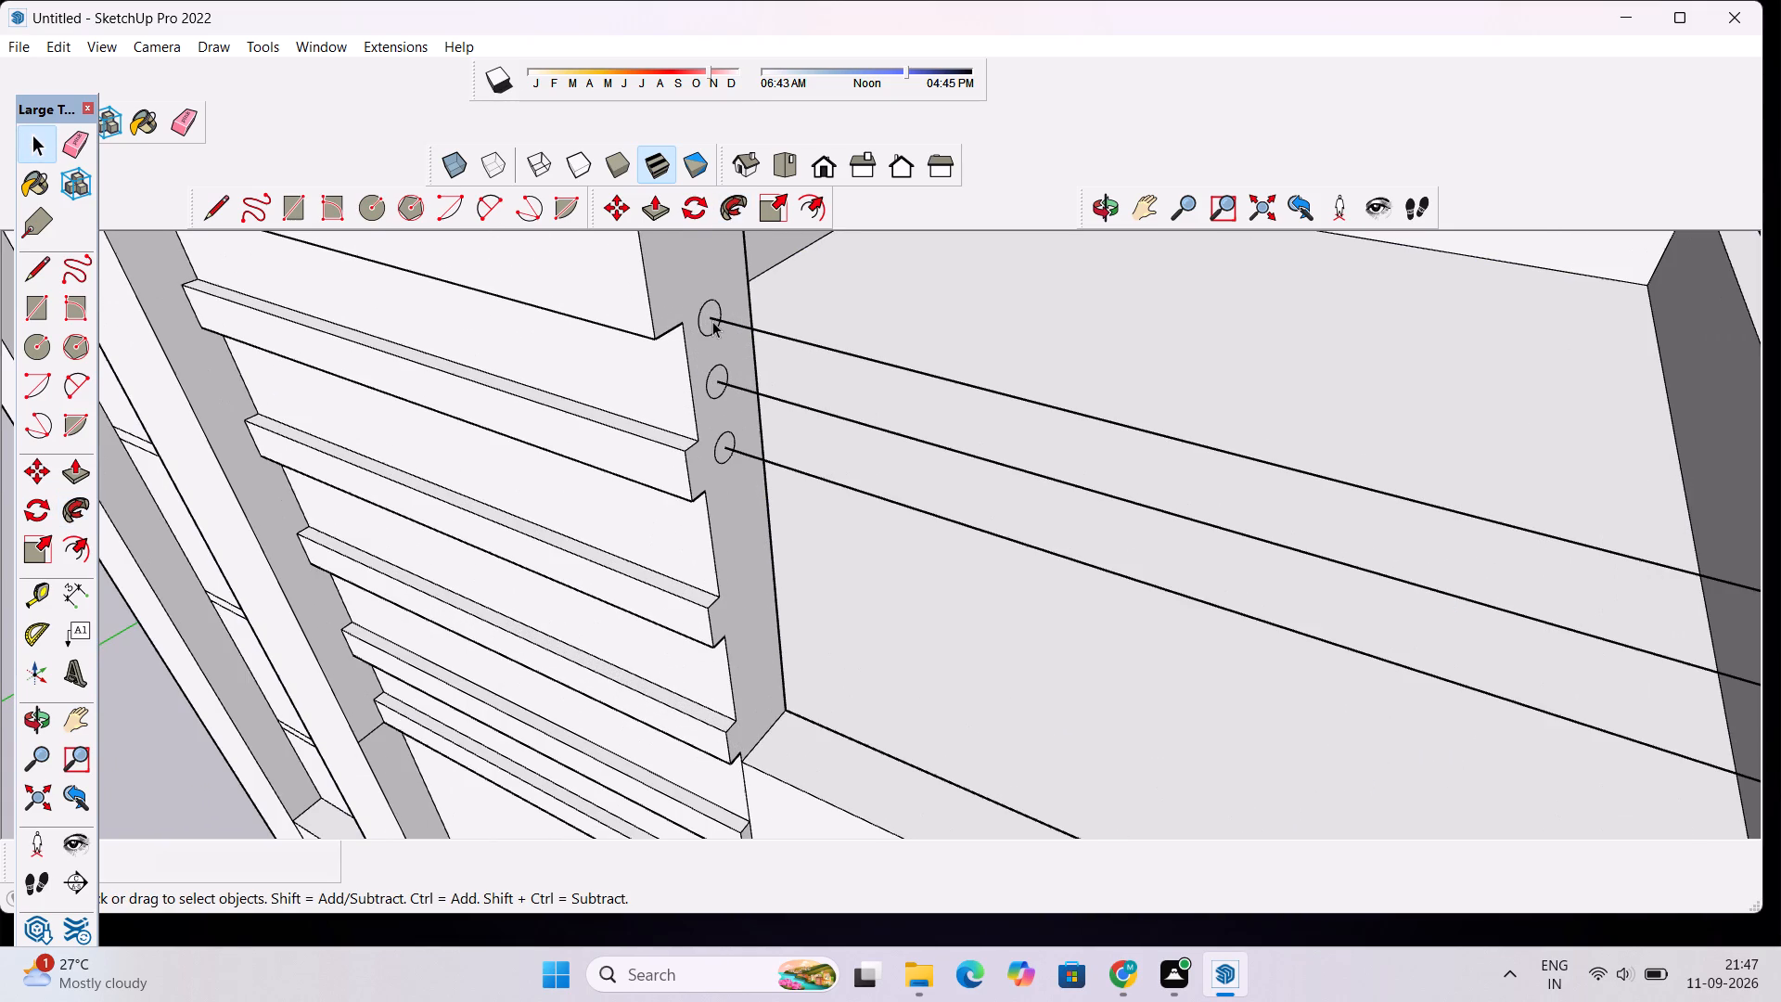
double_click(710, 325)
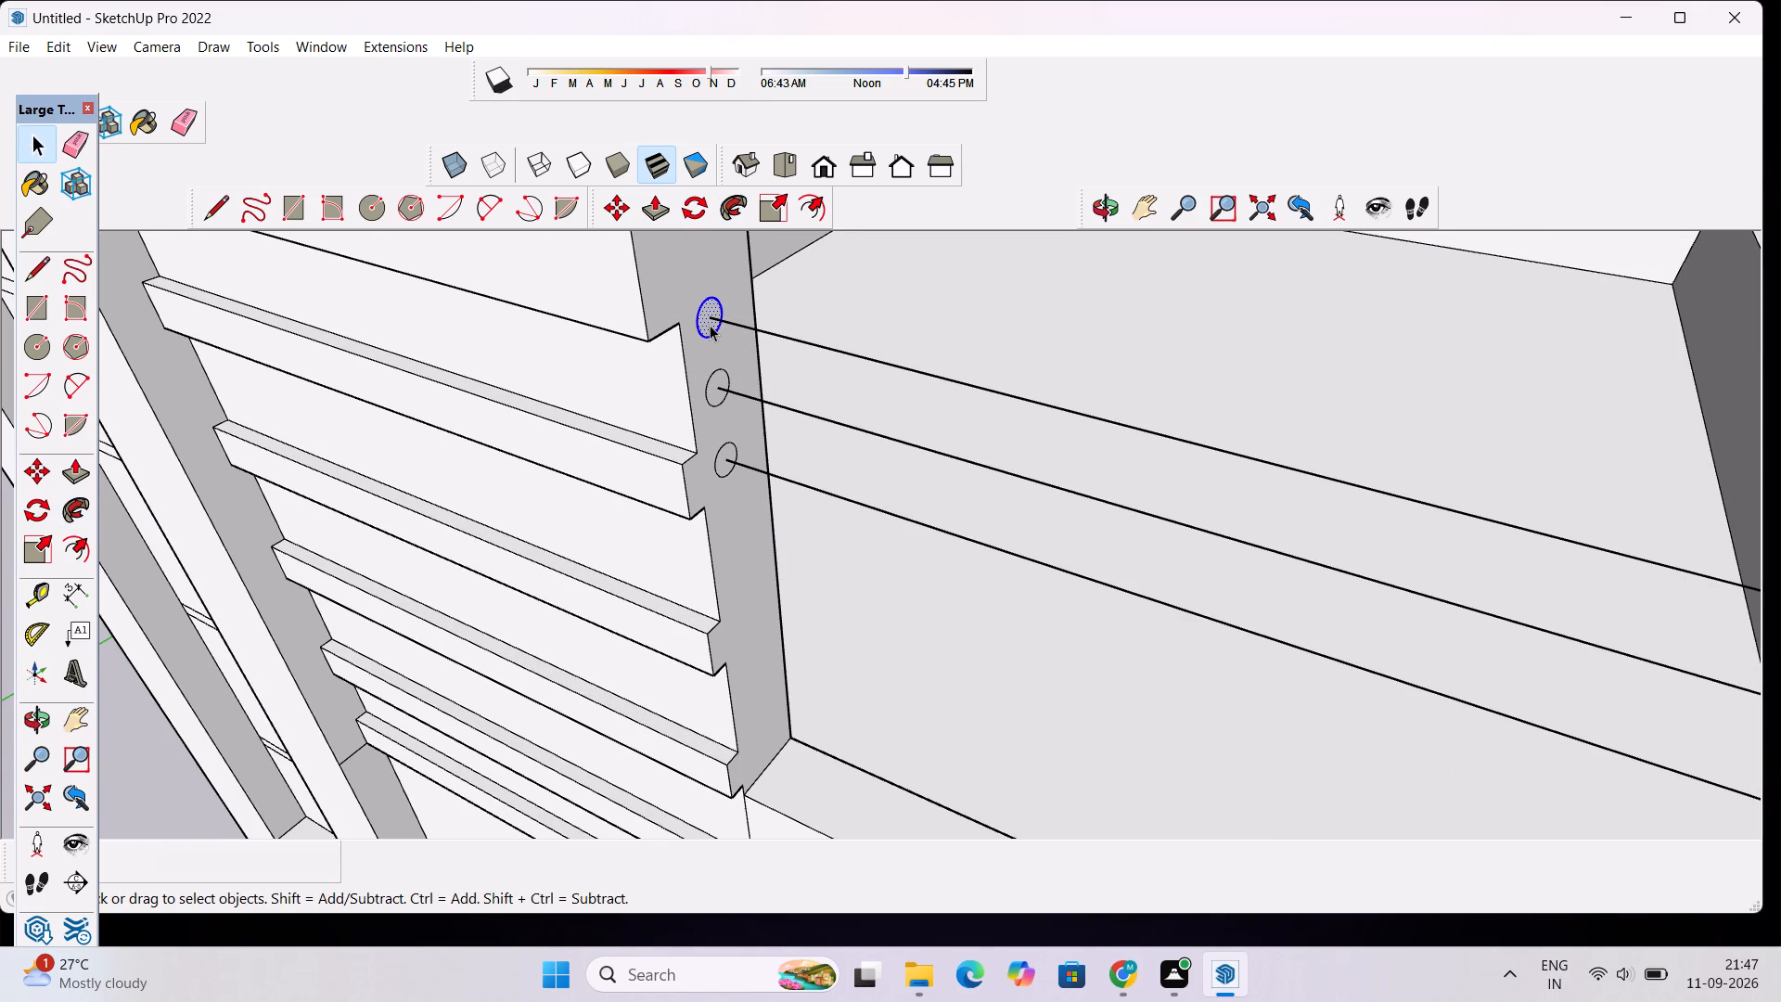
left_click(777, 336, "ctrl")
scroll(766, 335, "down", 2)
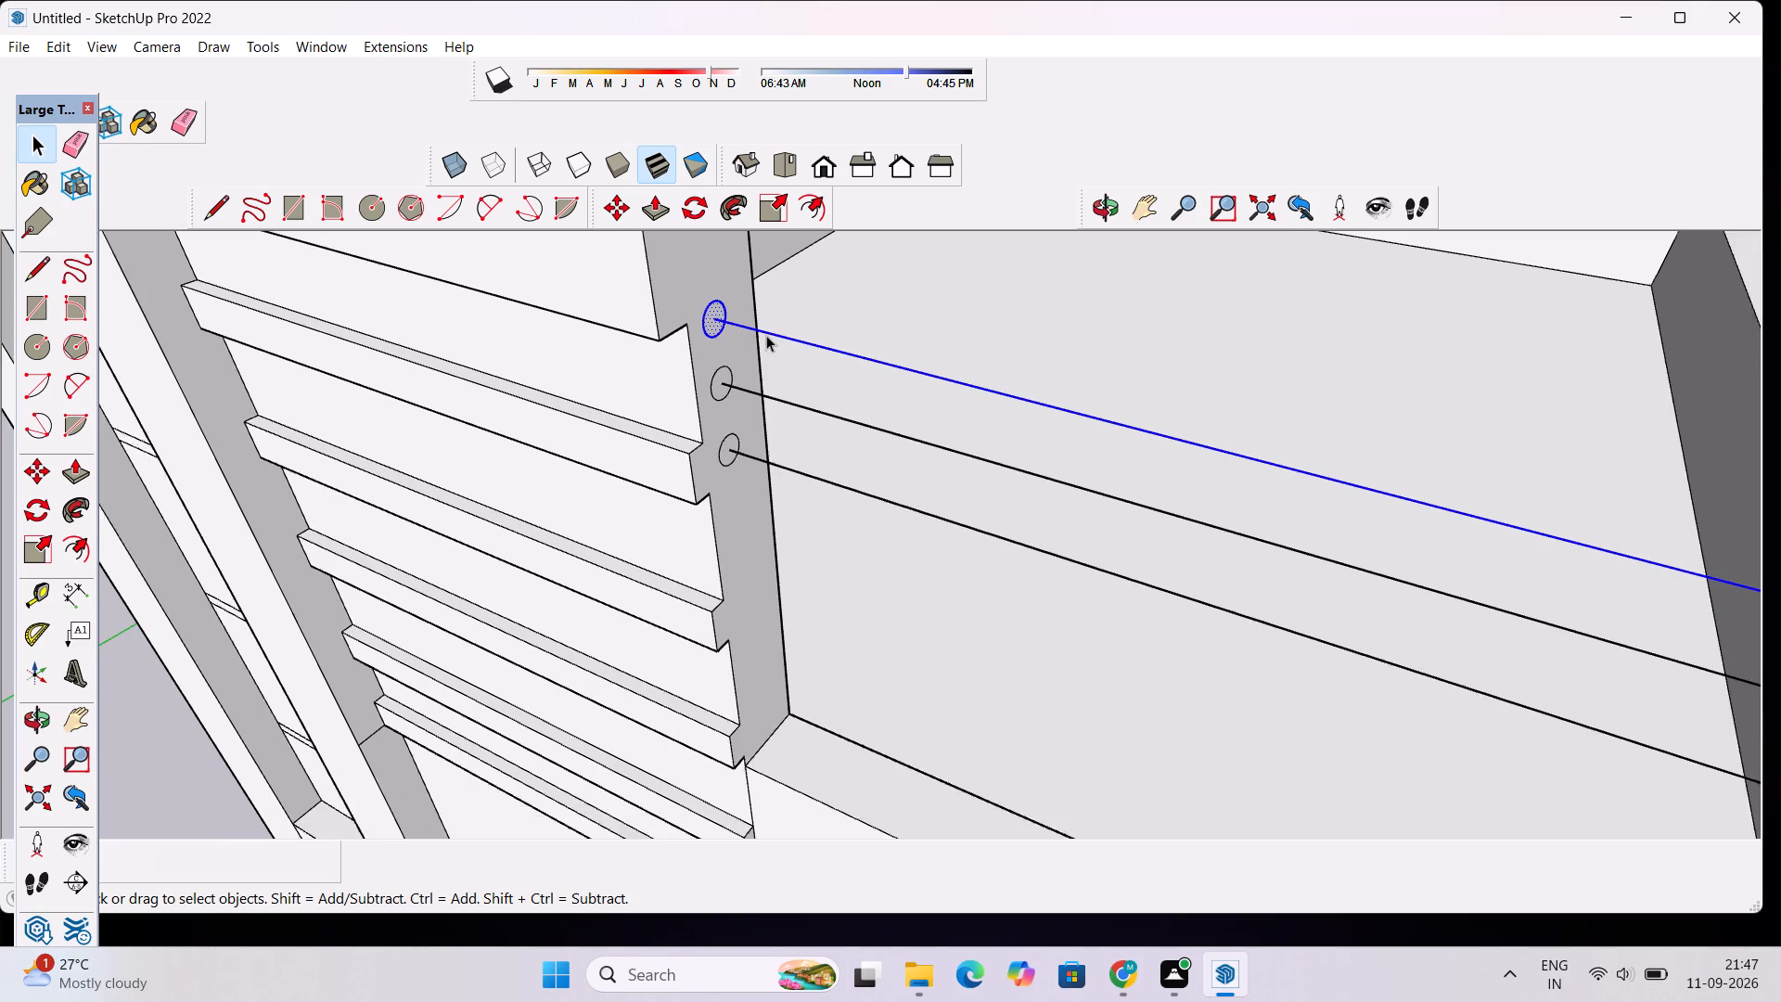
scroll(766, 335, "down", 1)
left_click(85, 507)
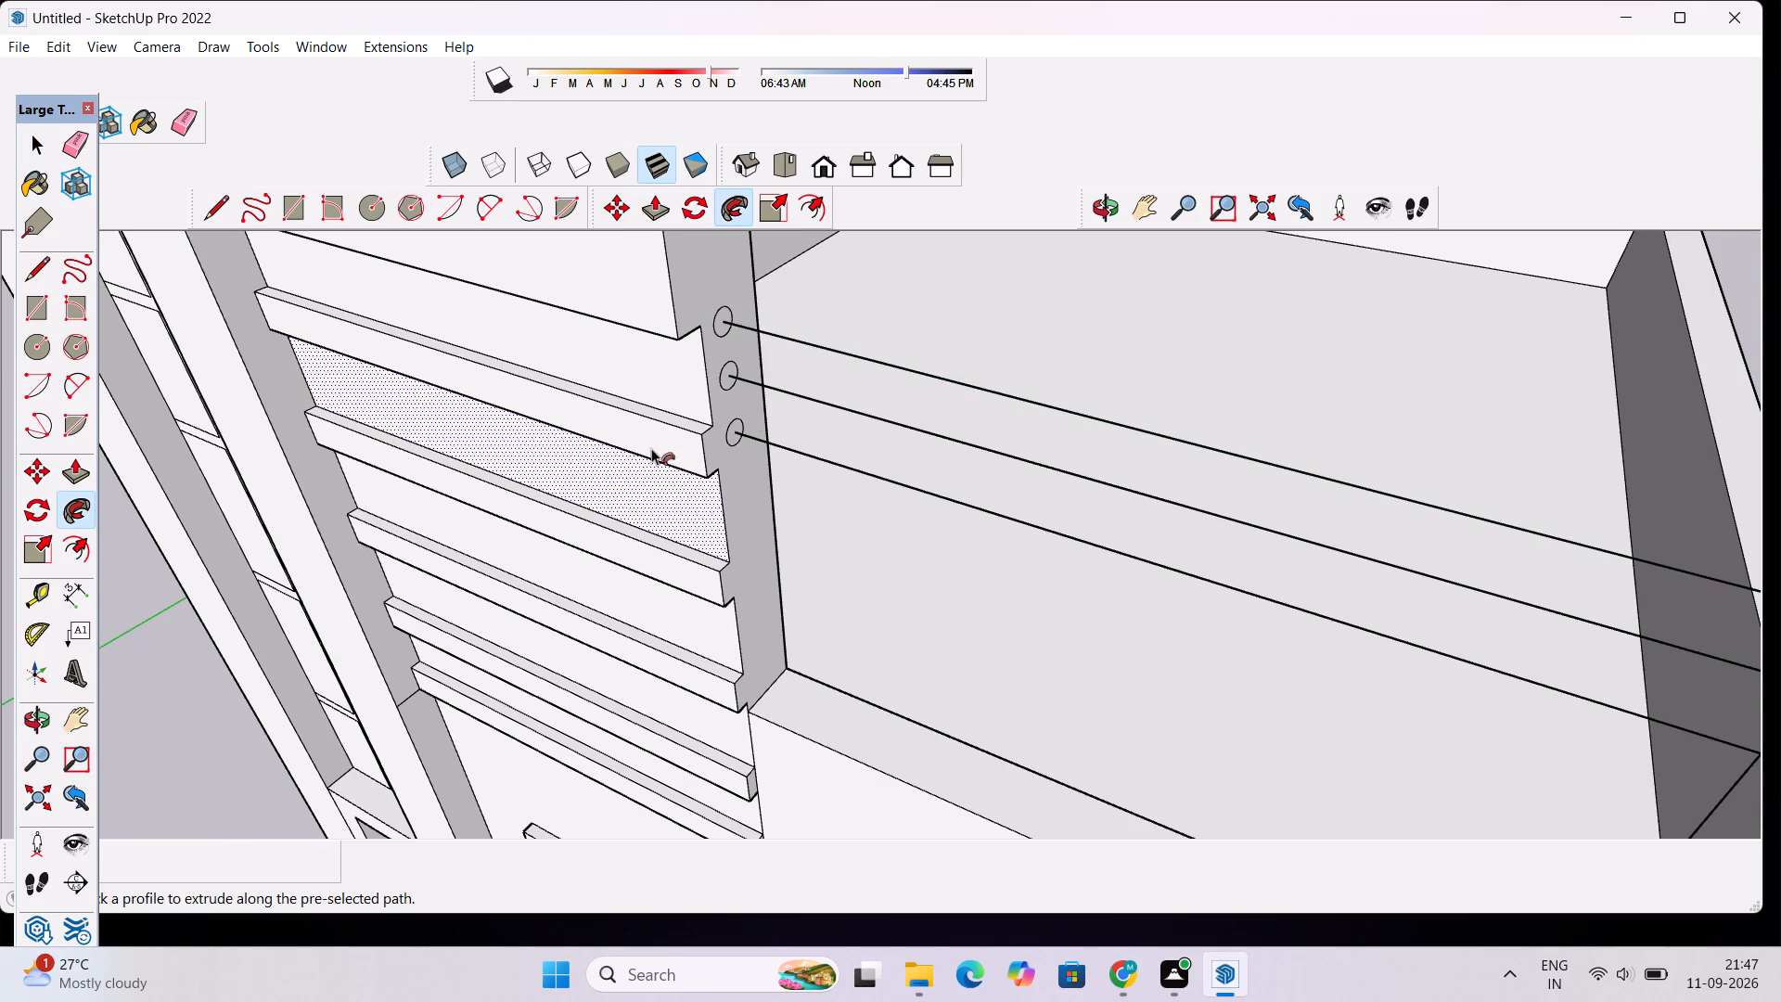
scroll(762, 391, "up", 1)
left_click(718, 320)
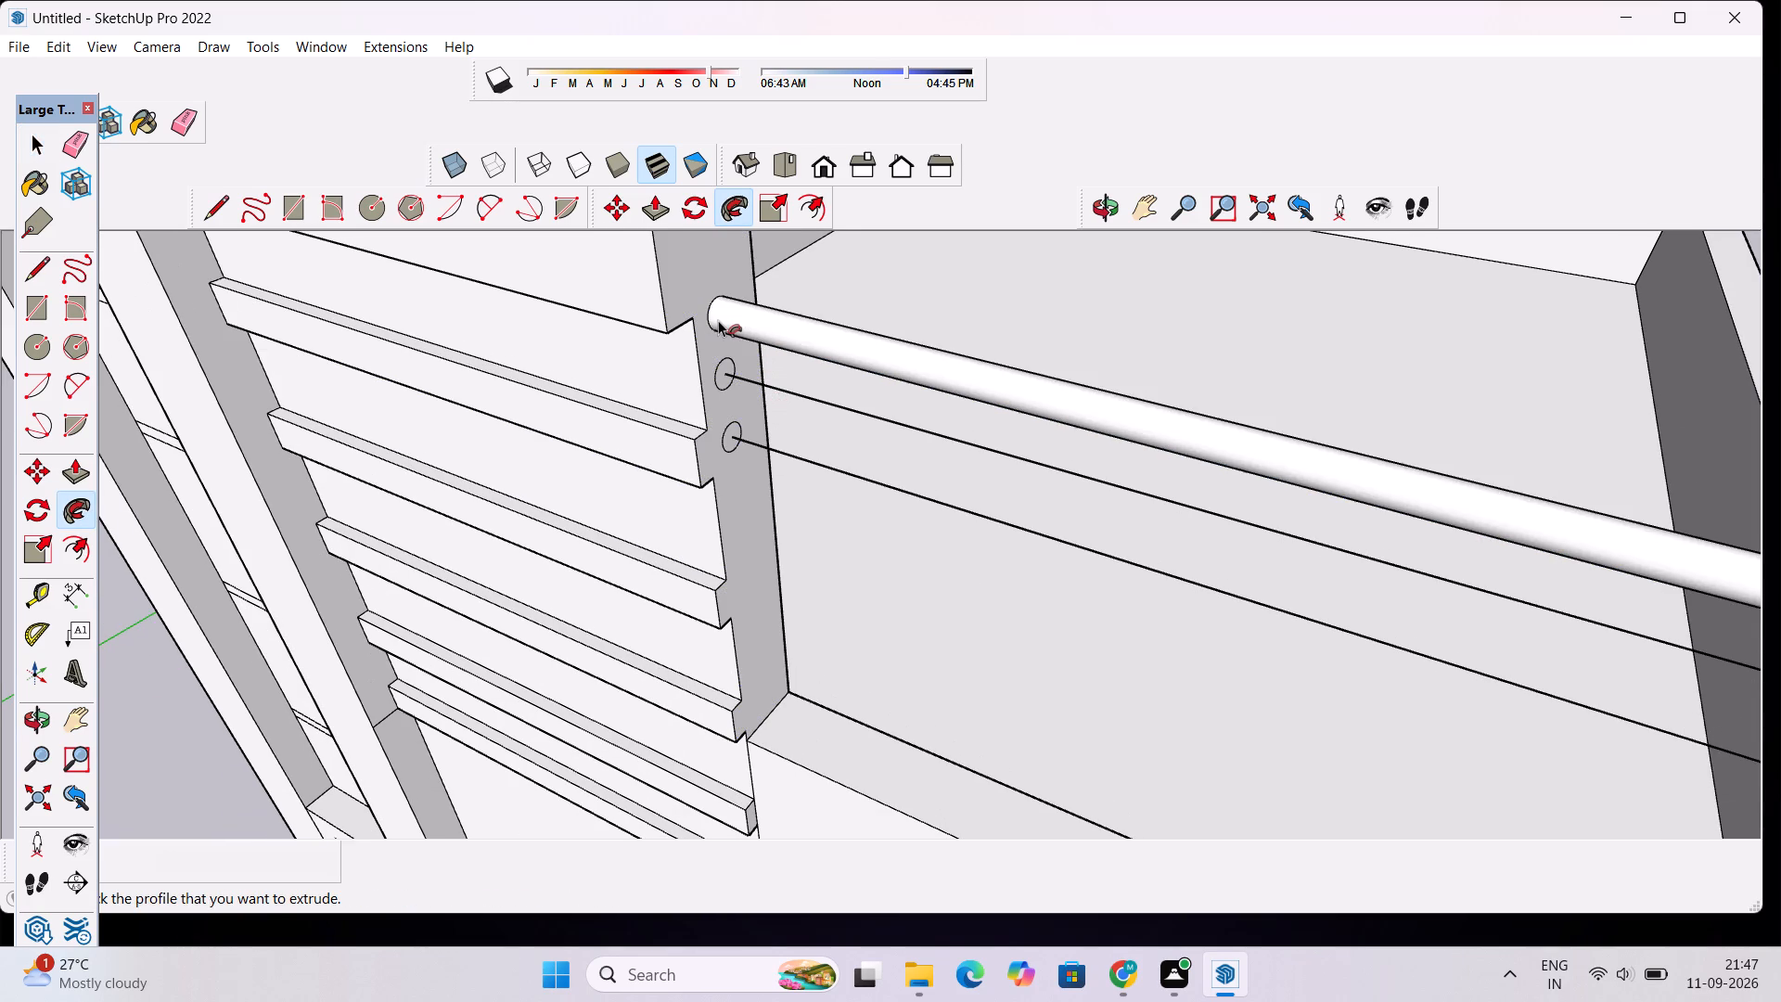
Examine how the horizontal and vertical pipes meet above the parapet from several angles.
scroll(717, 320, "down", 8)
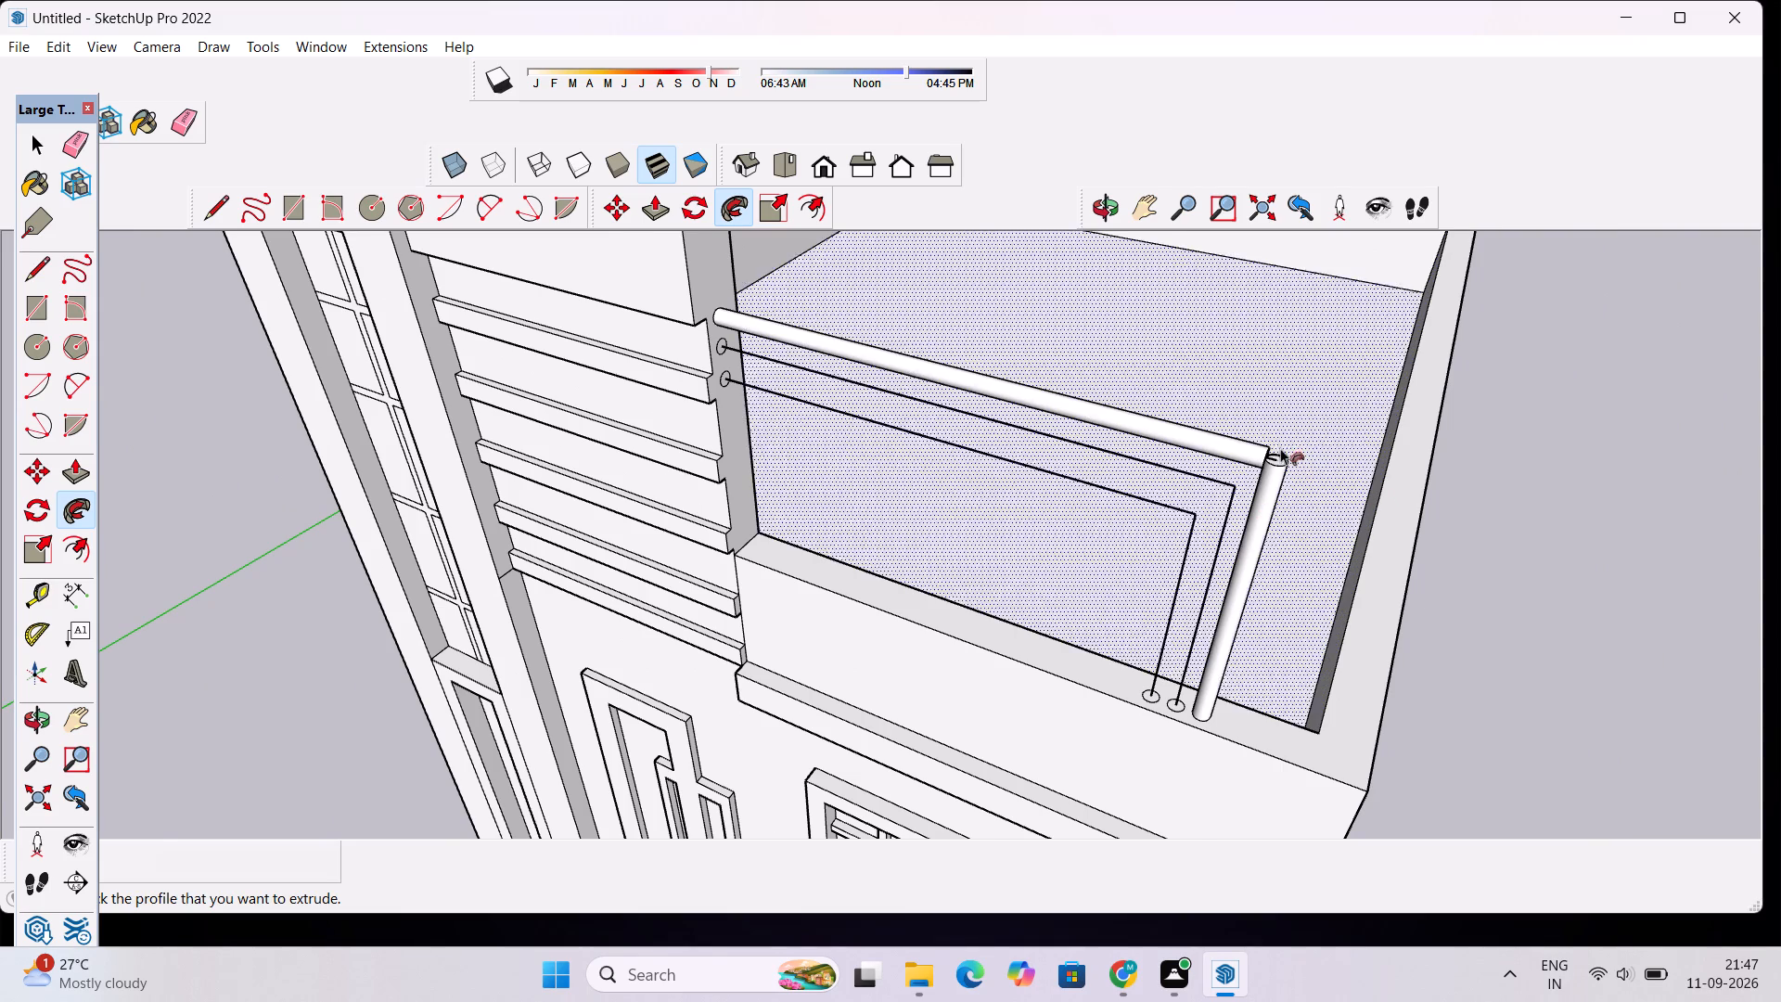
scroll(1280, 446, "down", 4)
left_click(1111, 201)
left_click_drag(847, 591, 1039, 484)
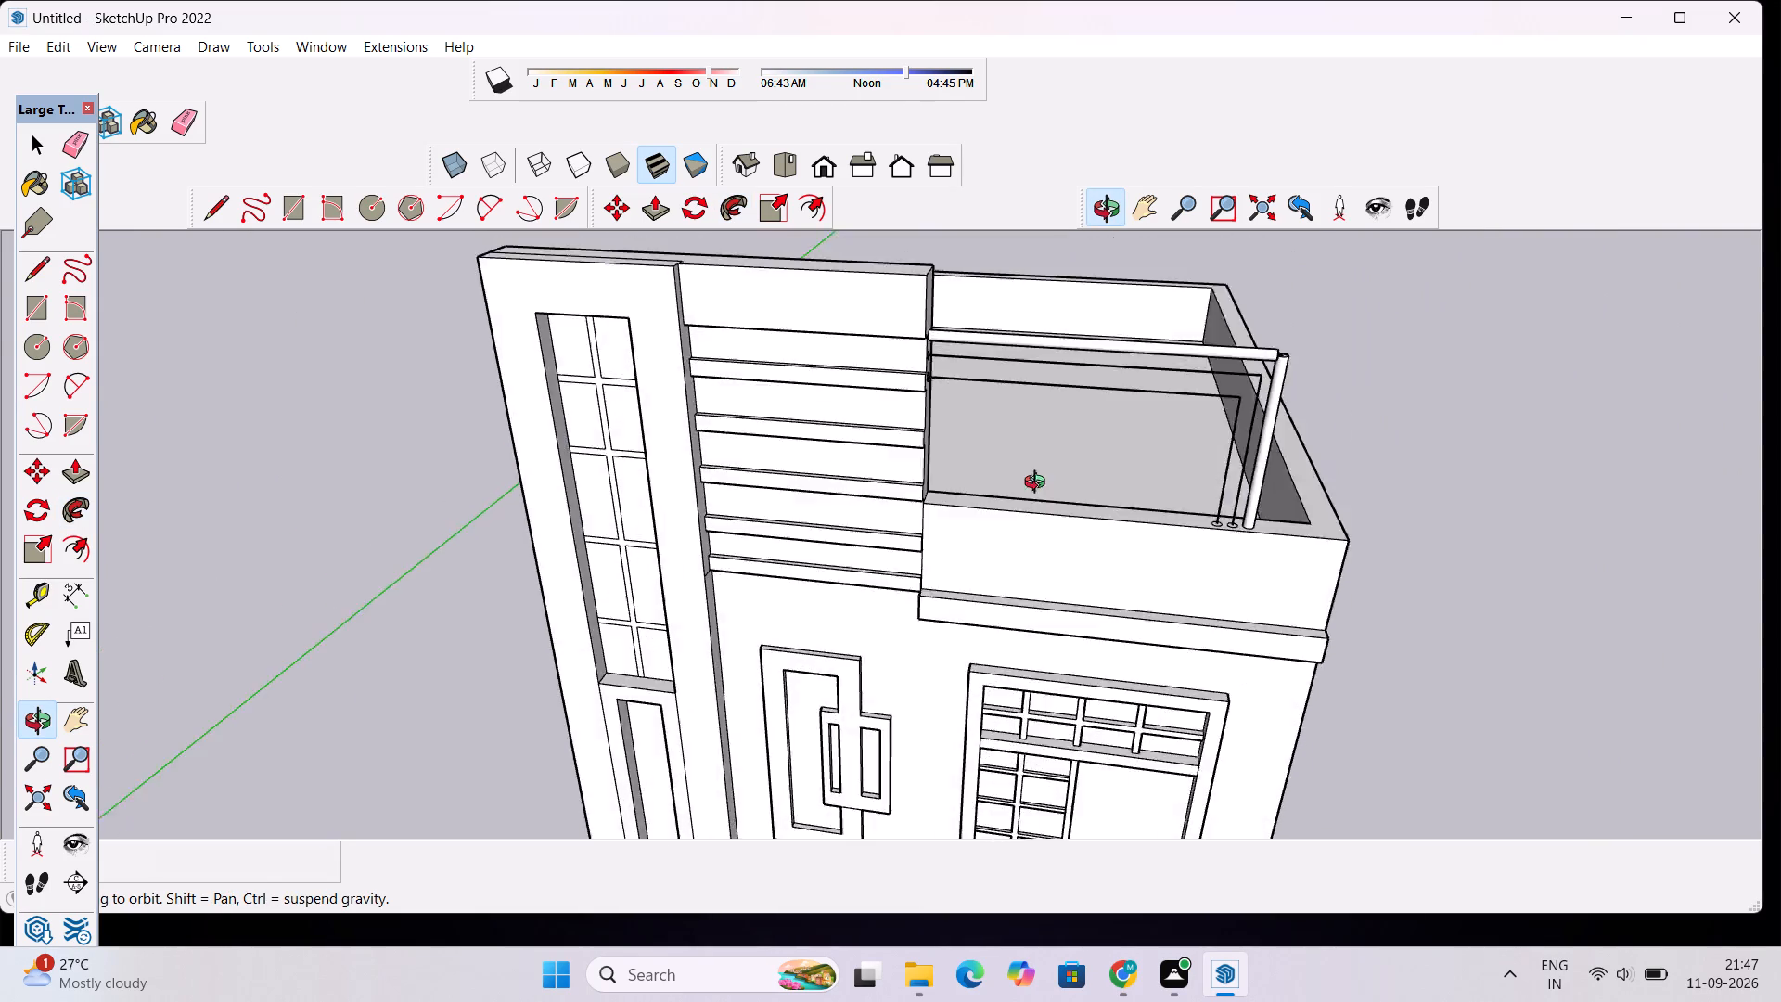
left_click_drag(1039, 484, 1083, 416)
scroll(1187, 399, "up", 5)
scroll(1275, 424, "down", 4)
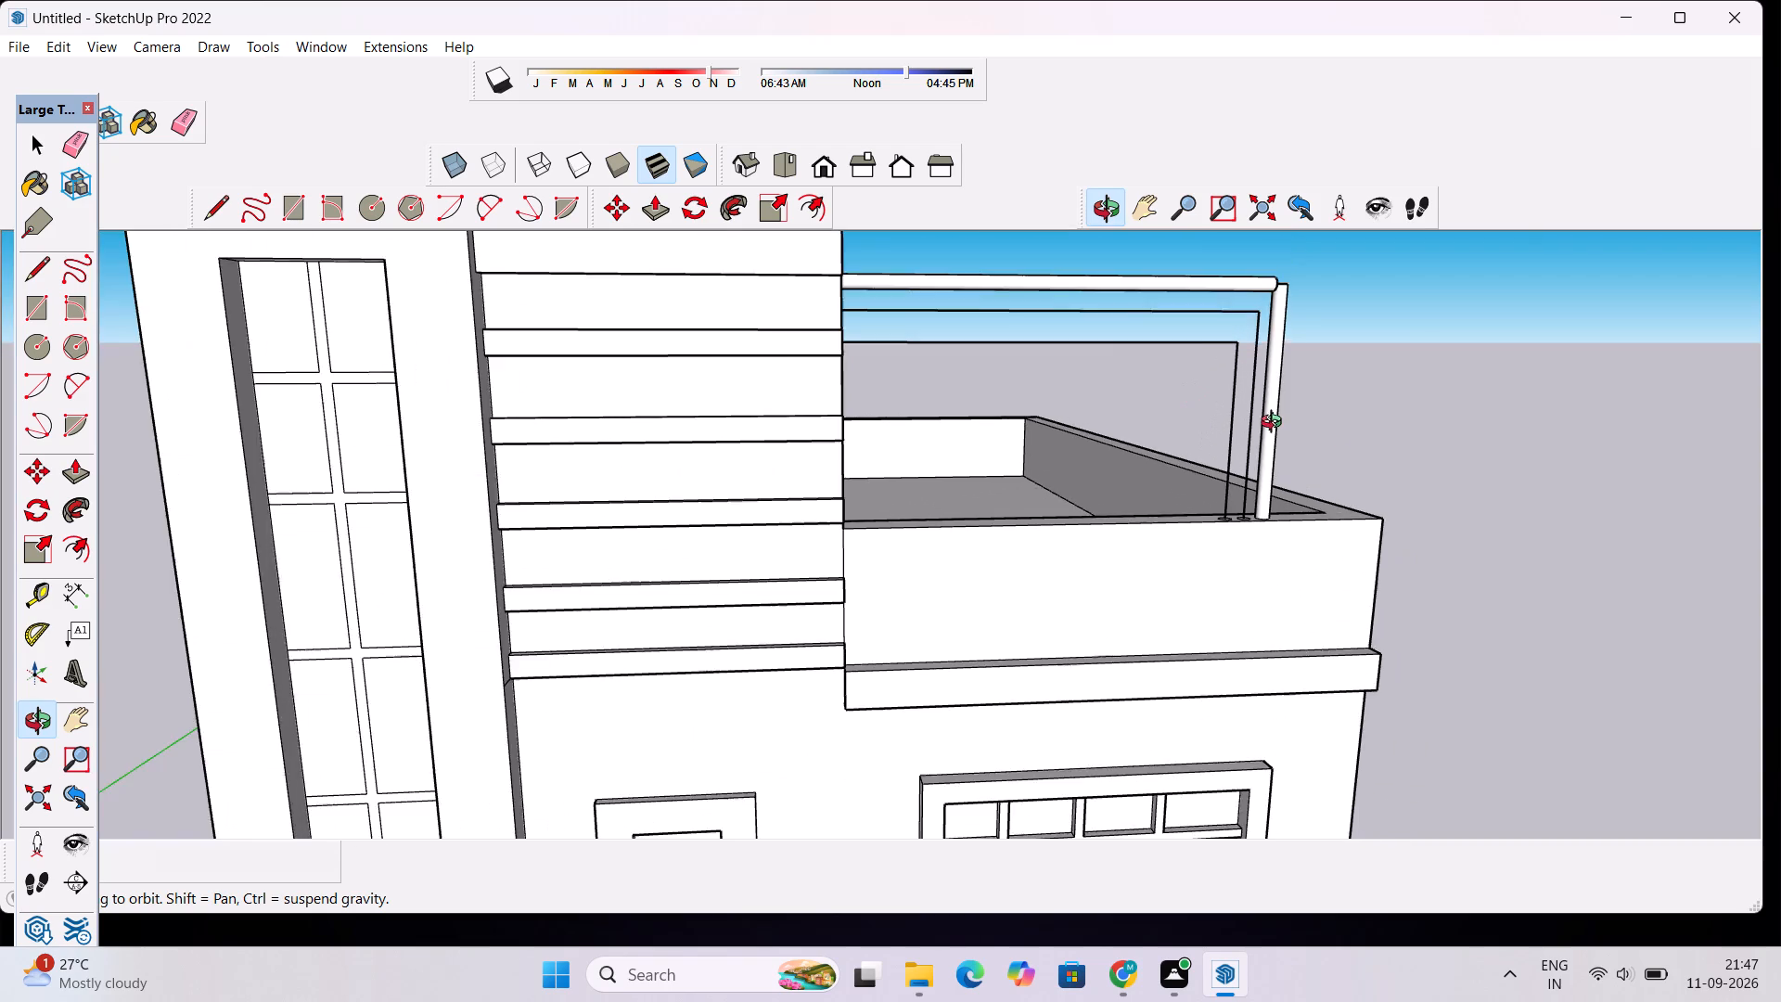
left_click_drag(1399, 442, 1265, 514)
scroll(1279, 574, "up", 3)
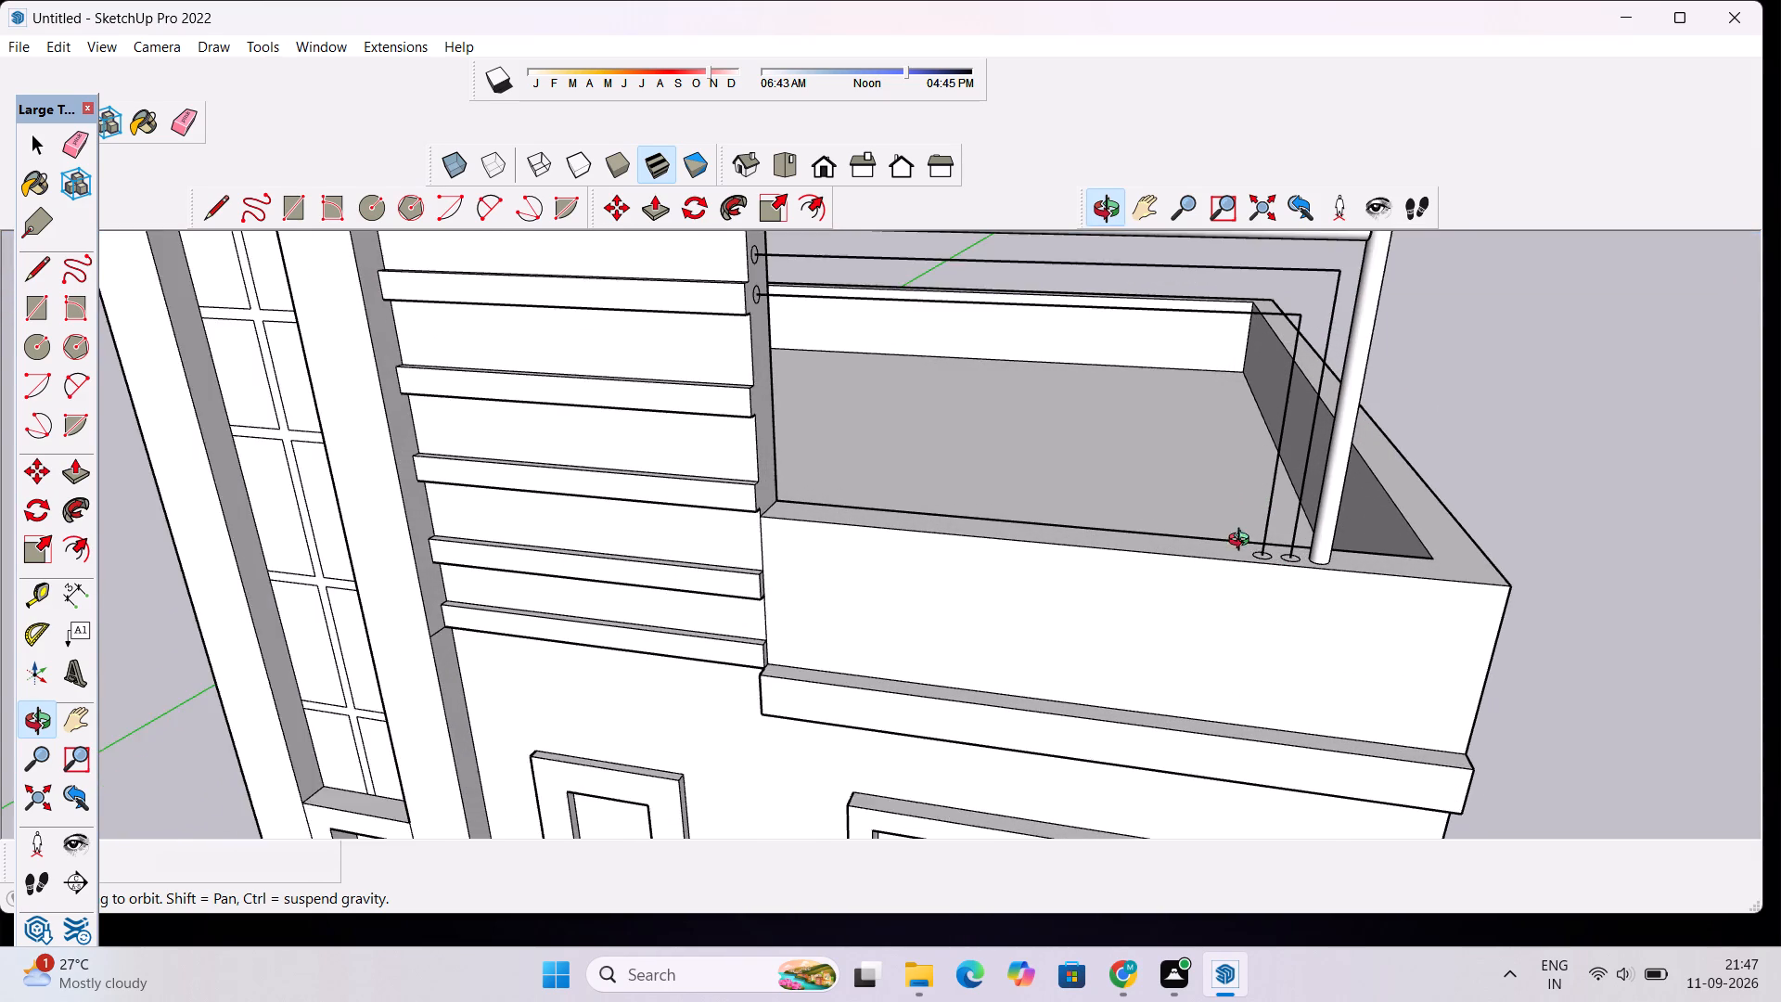
left_click_drag(1241, 543, 1255, 618)
scroll(1043, 510, "down", 3)
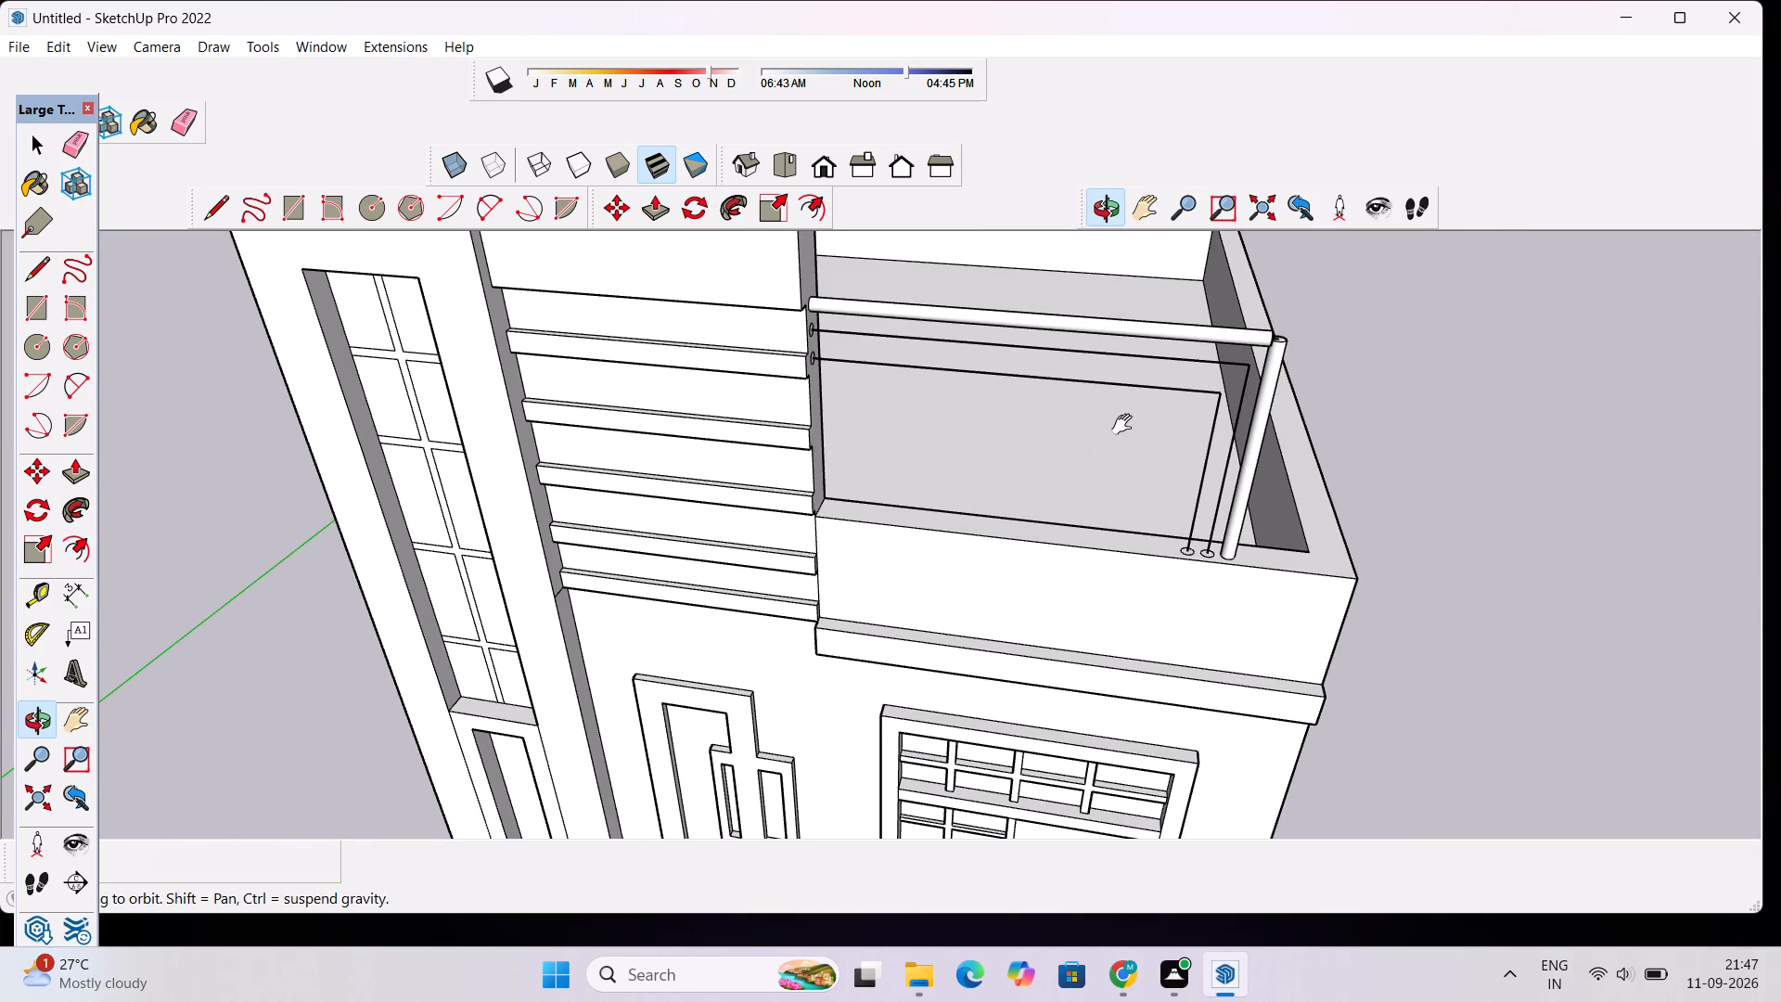
Push/Pull the free end face of the horizontal pipe outward 3" over the top of the vertical pipe.
left_click_drag(1126, 425, 1015, 495, "shift")
scroll(993, 599, "up", 4, "shift")
scroll(1168, 379, "up", 2, "shift")
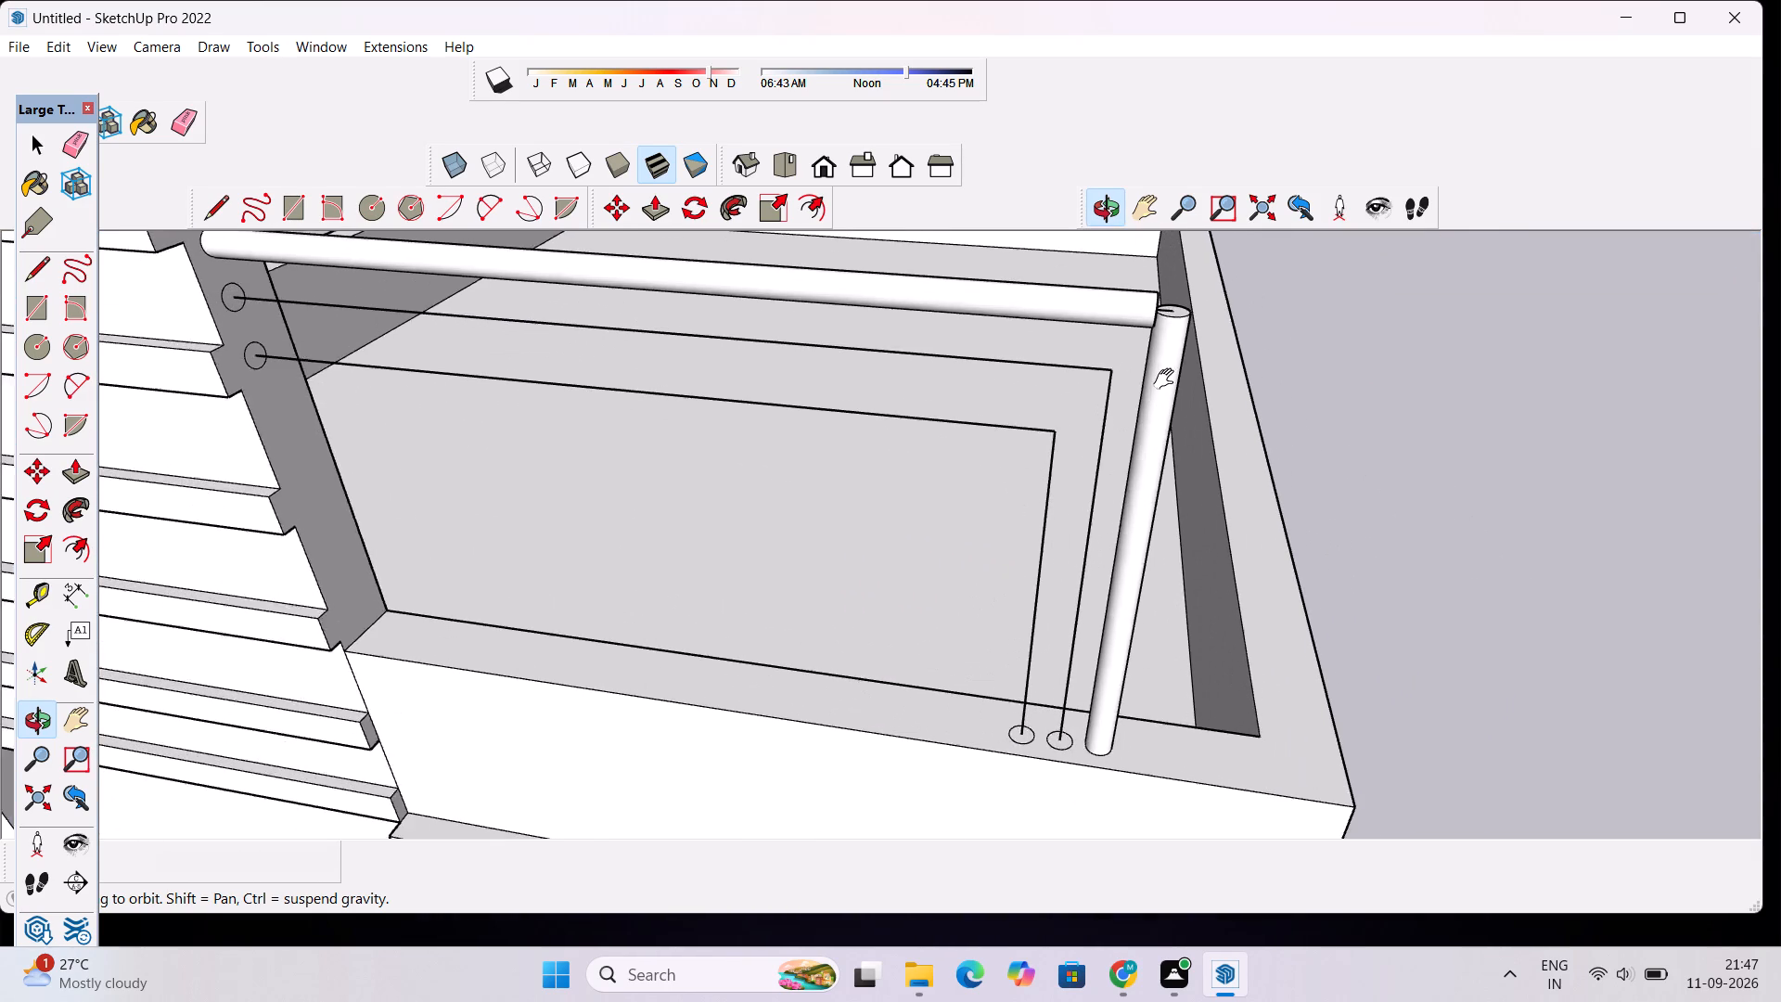
scroll(1168, 379, "up", 1, "shift")
left_click_drag(1225, 404, 938, 481)
scroll(1073, 458, "up", 3)
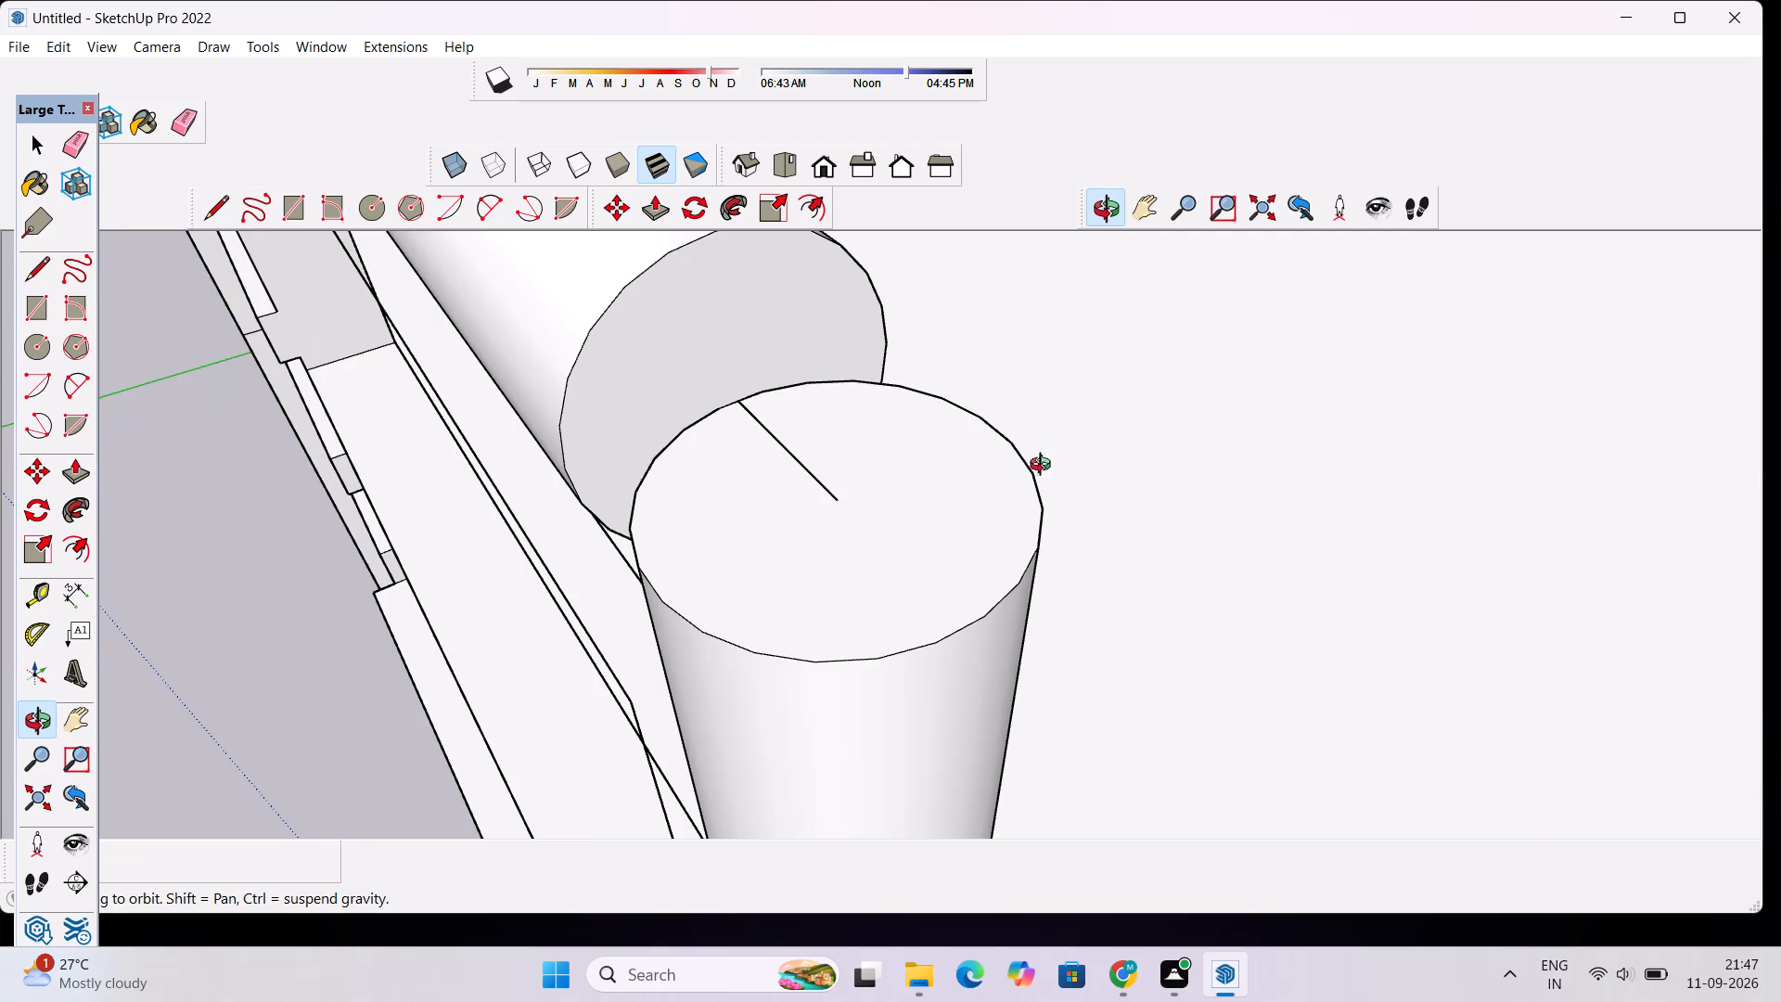
scroll(1038, 469, "down", 2)
key("space")
left_click(955, 426)
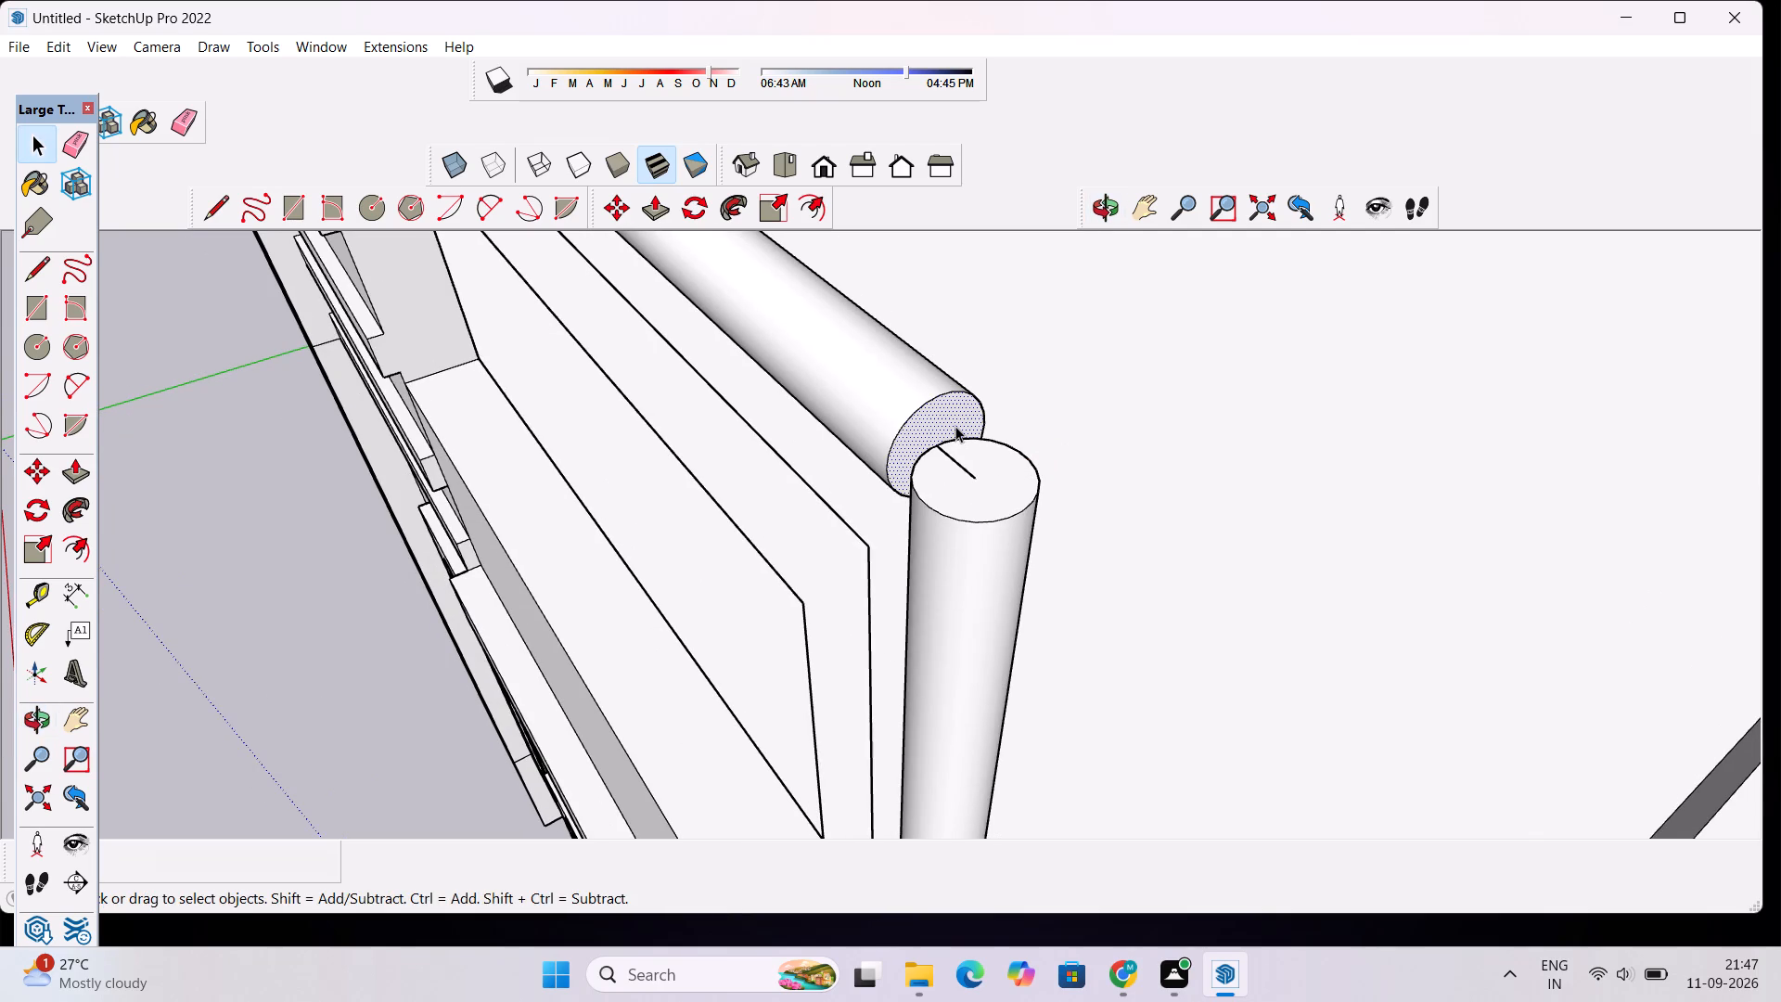
key("p")
left_click(955, 426)
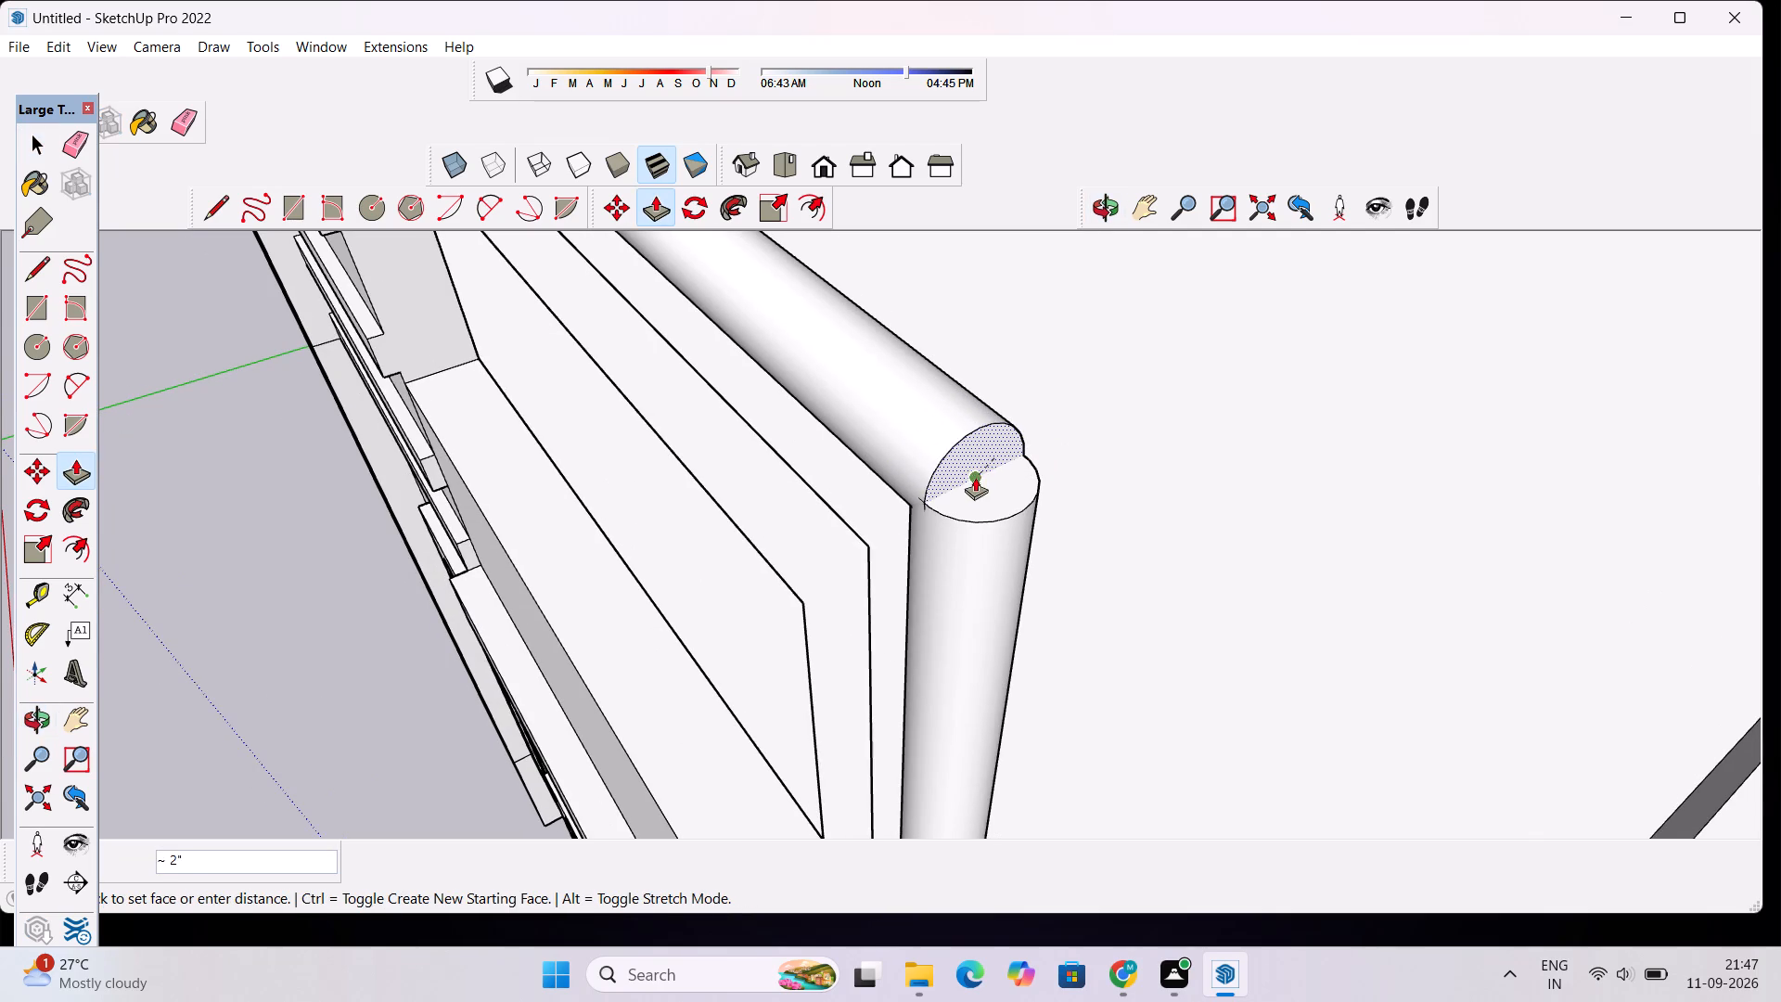
left_click(1006, 487)
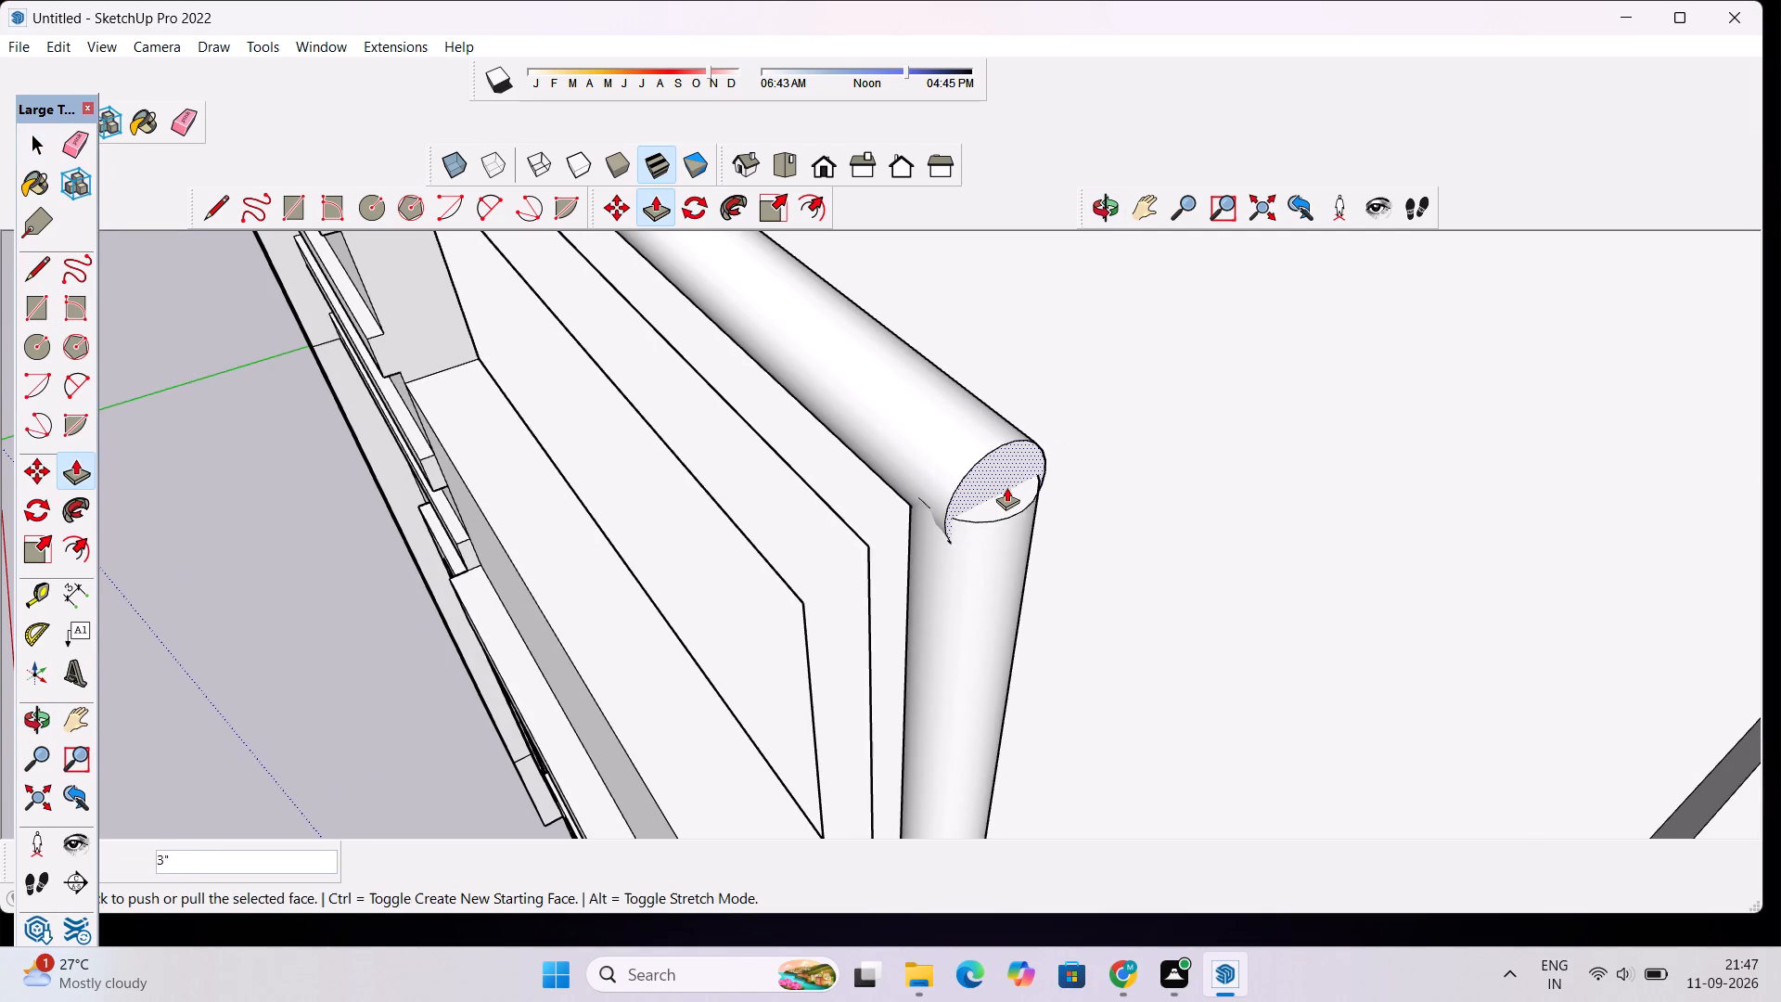
Examine the outer pipe's corner joint and the two remaining bent path lines from several angles.
left_click(1111, 212)
left_click_drag(974, 587, 1119, 465)
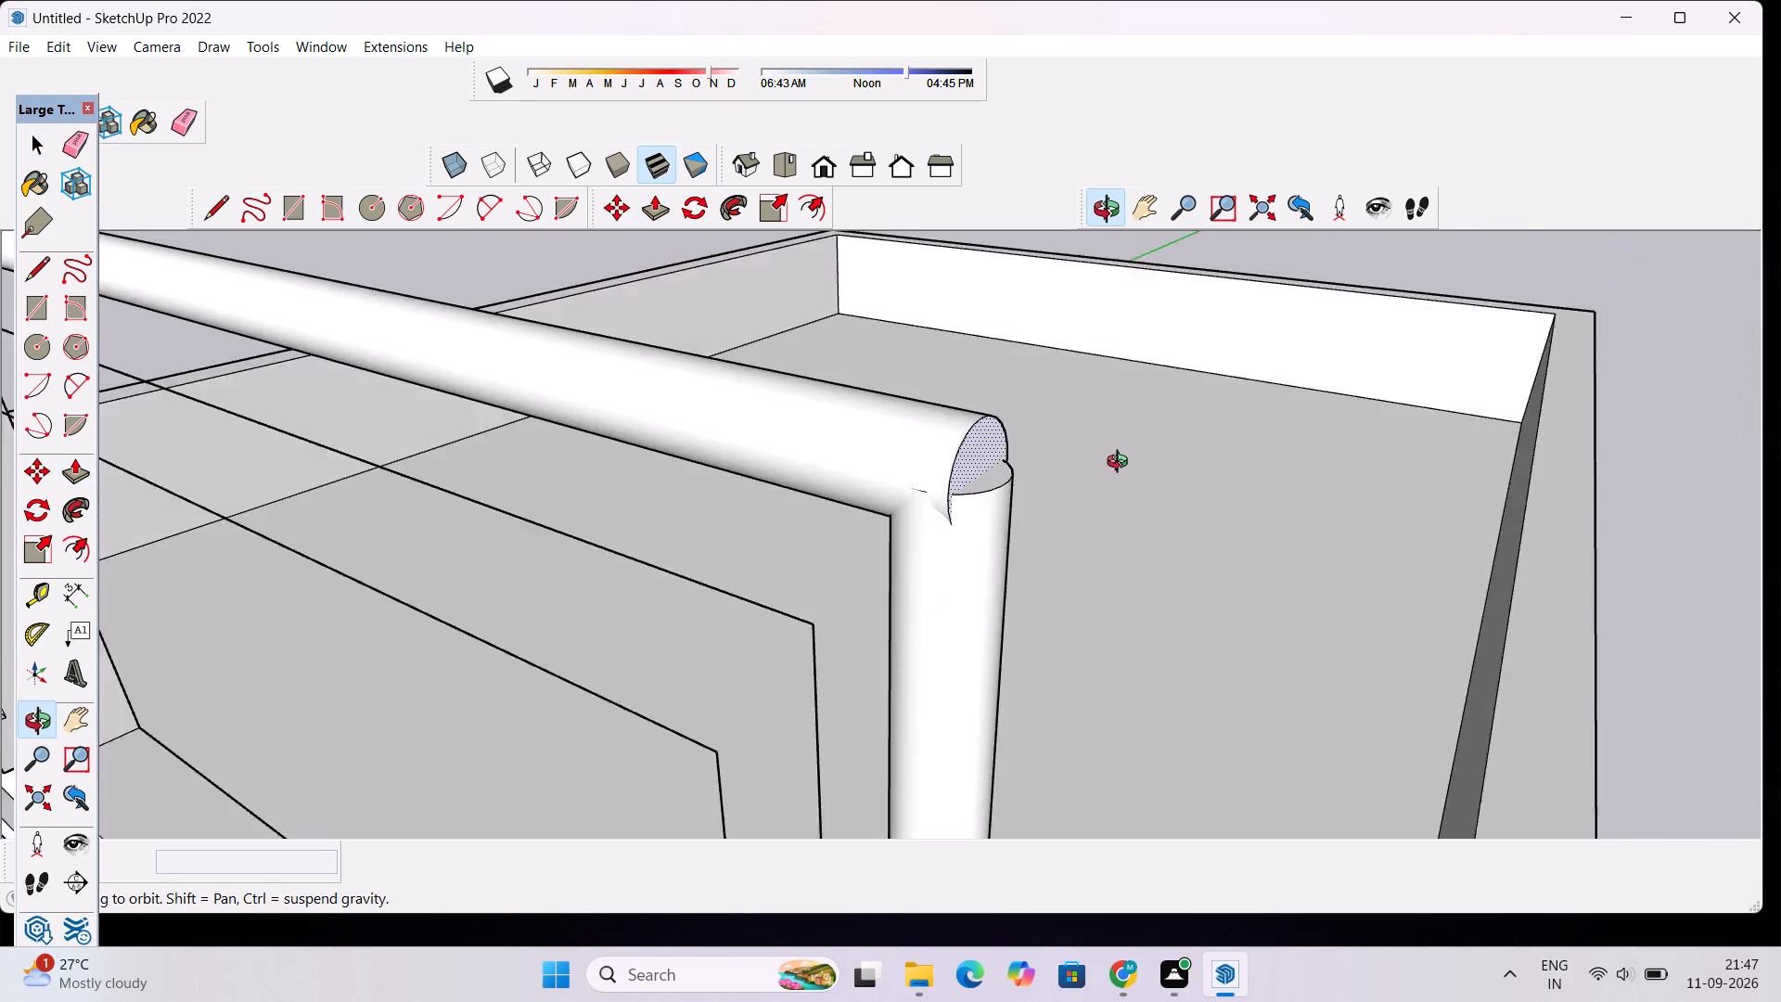
scroll(1122, 464, "down", 10)
scroll(1090, 516, "up", 4)
left_click_drag(1026, 477, 1114, 490)
scroll(1123, 483, "up", 4)
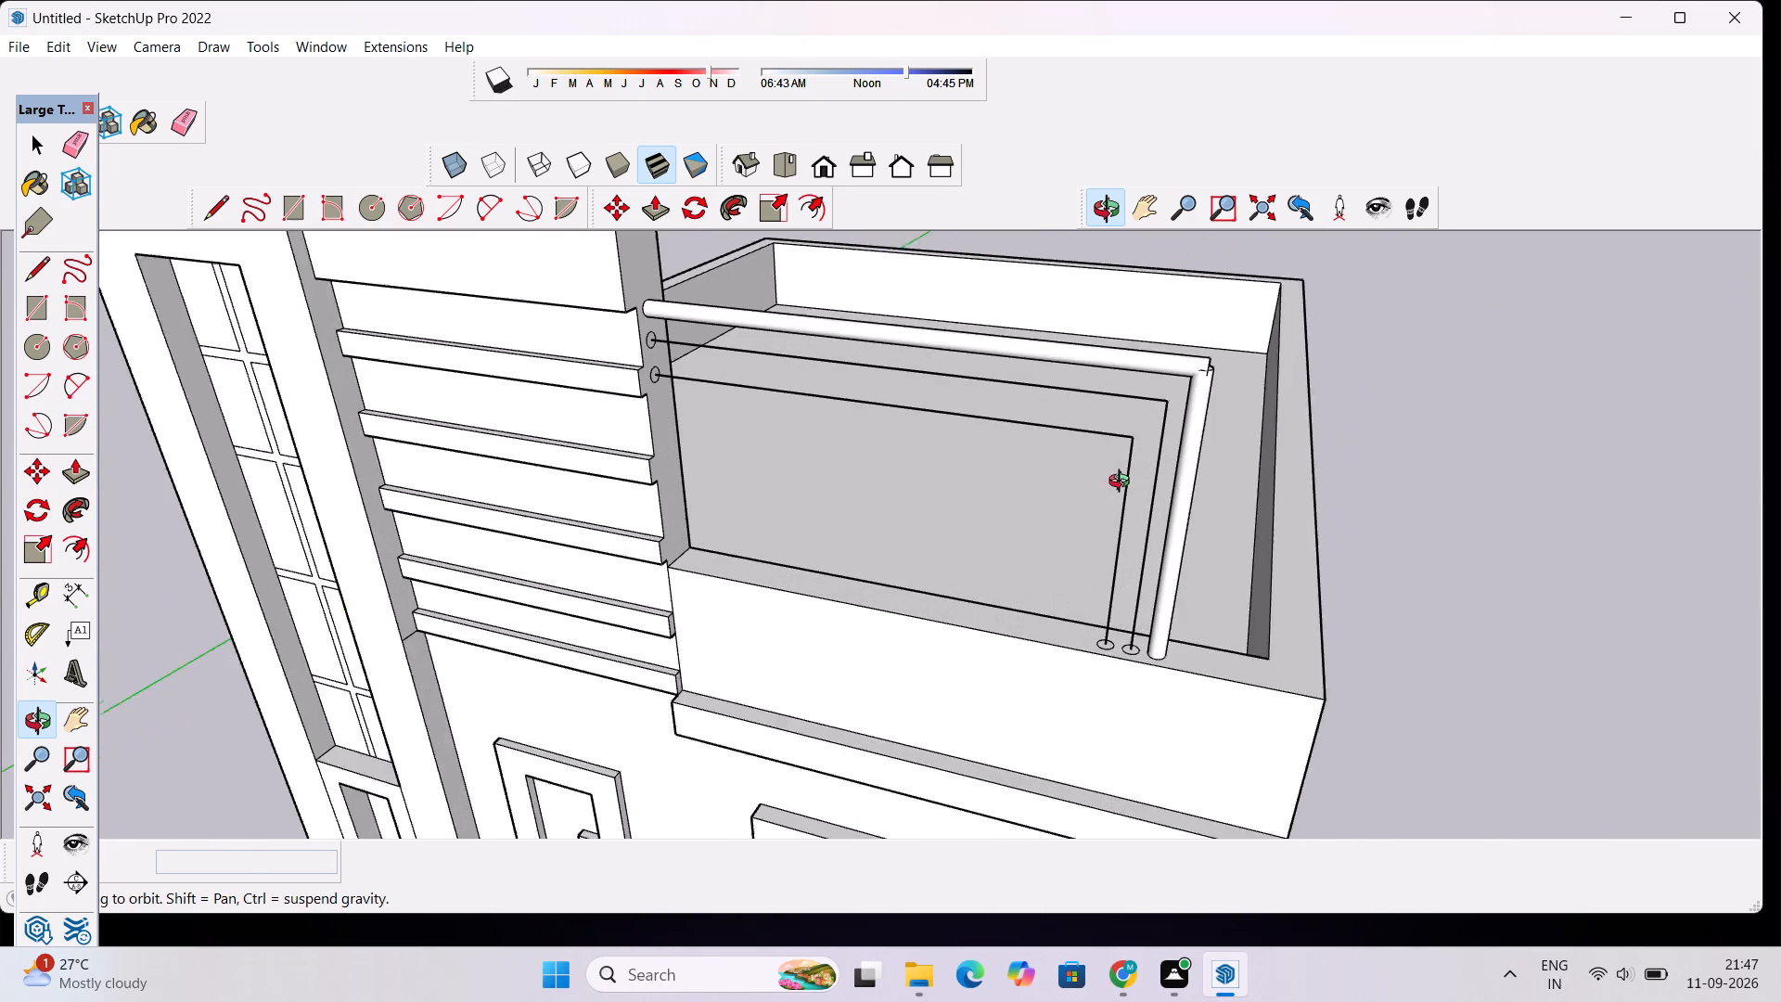
scroll(1123, 483, "up", 2)
scroll(1198, 380, "up", 3)
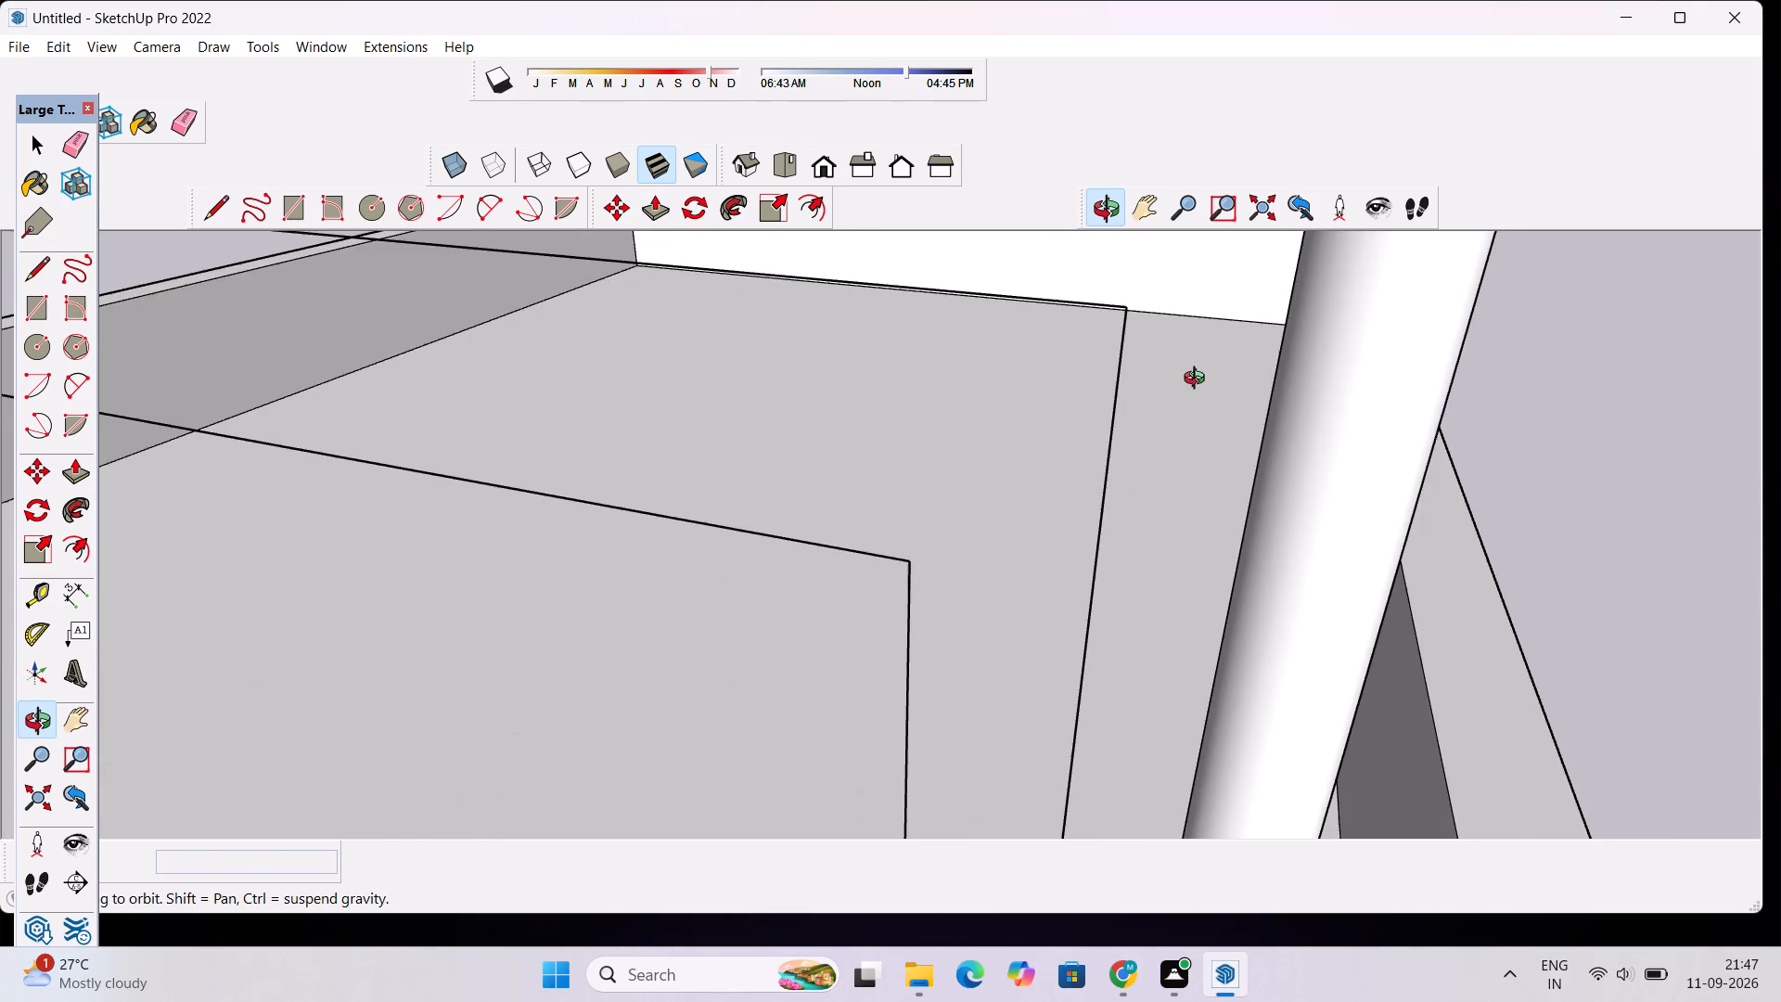
scroll(1198, 380, "down", 4)
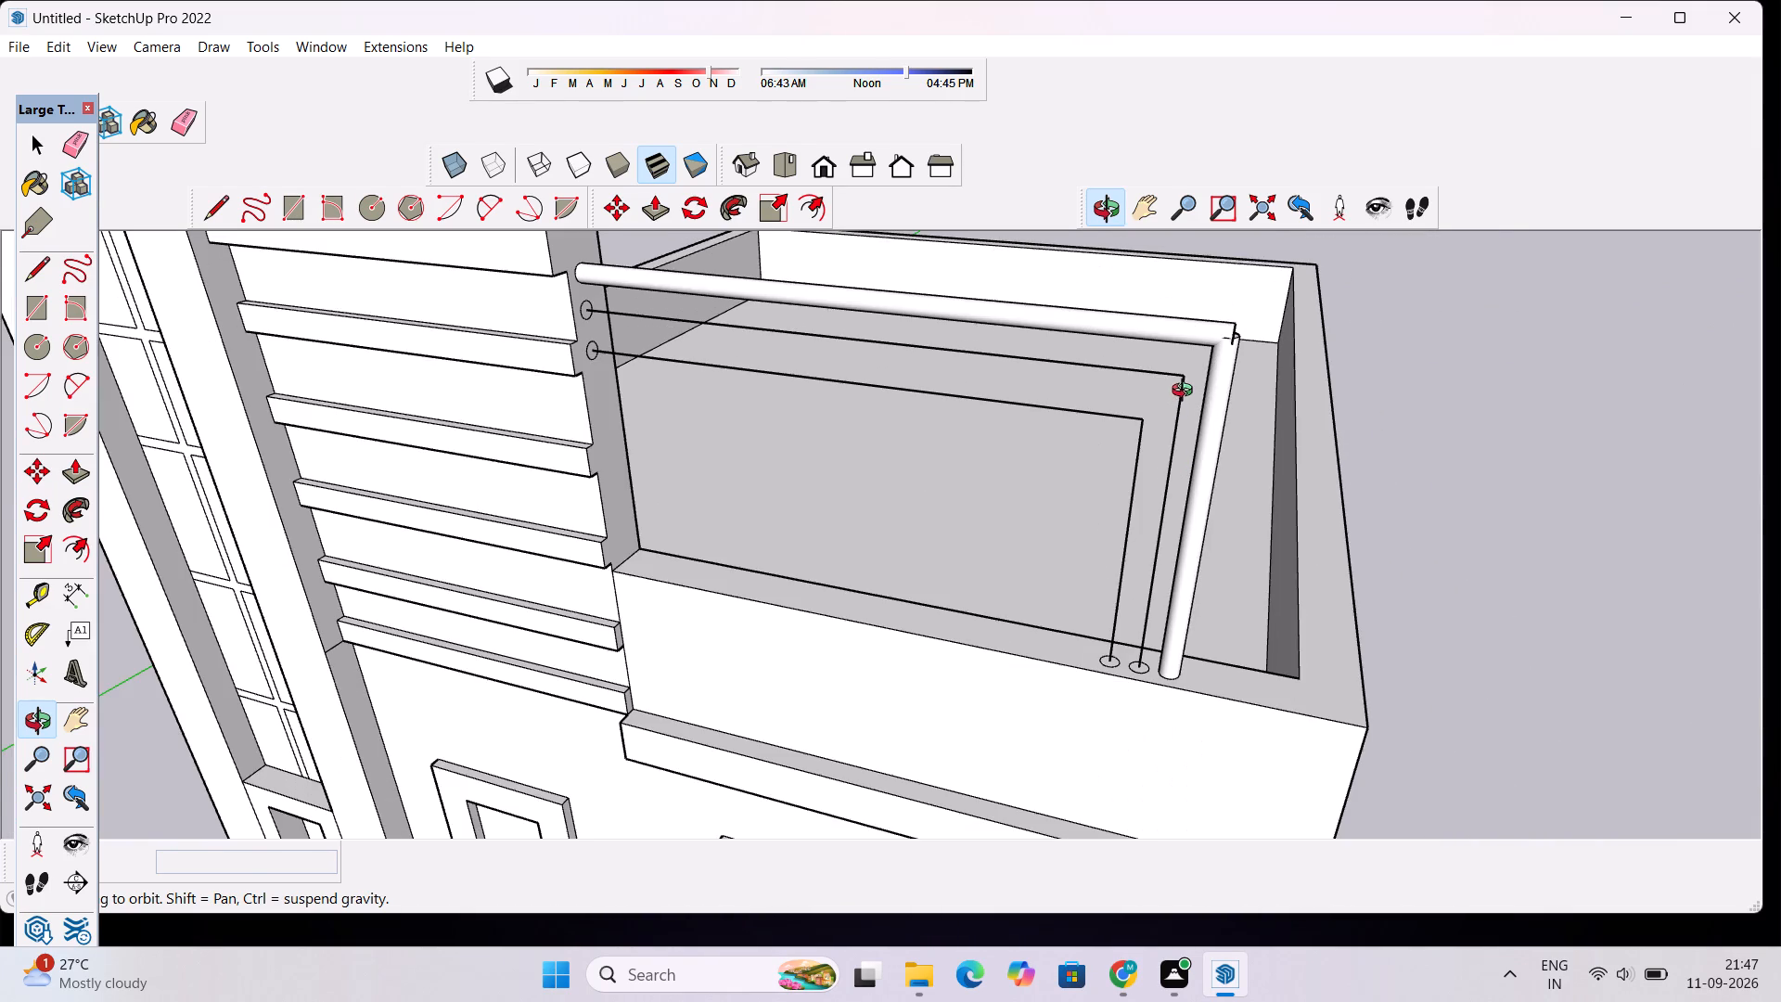
Round the corner of the middle bent path line with a two-point arc about 5 1/4" across, trimming the sharp corner.
scroll(1186, 391, "up", 3)
key("space")
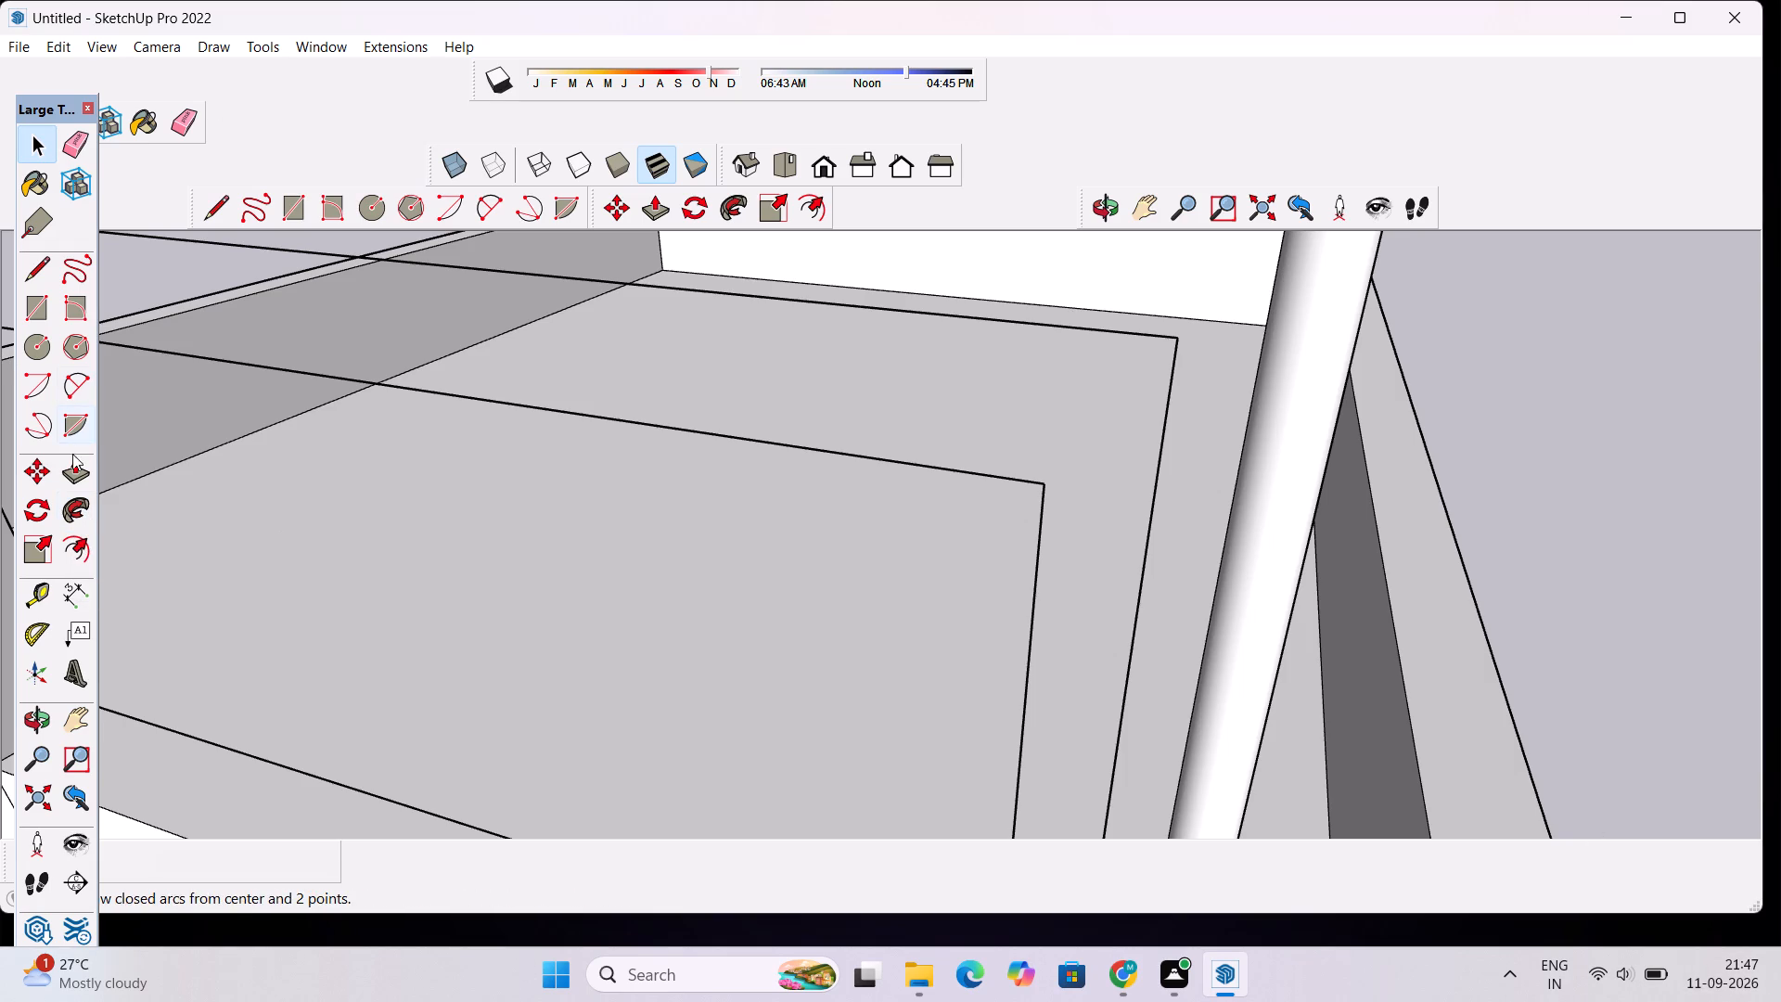
left_click(72, 384)
scroll(949, 265, "down", 2)
scroll(995, 301, "up", 3)
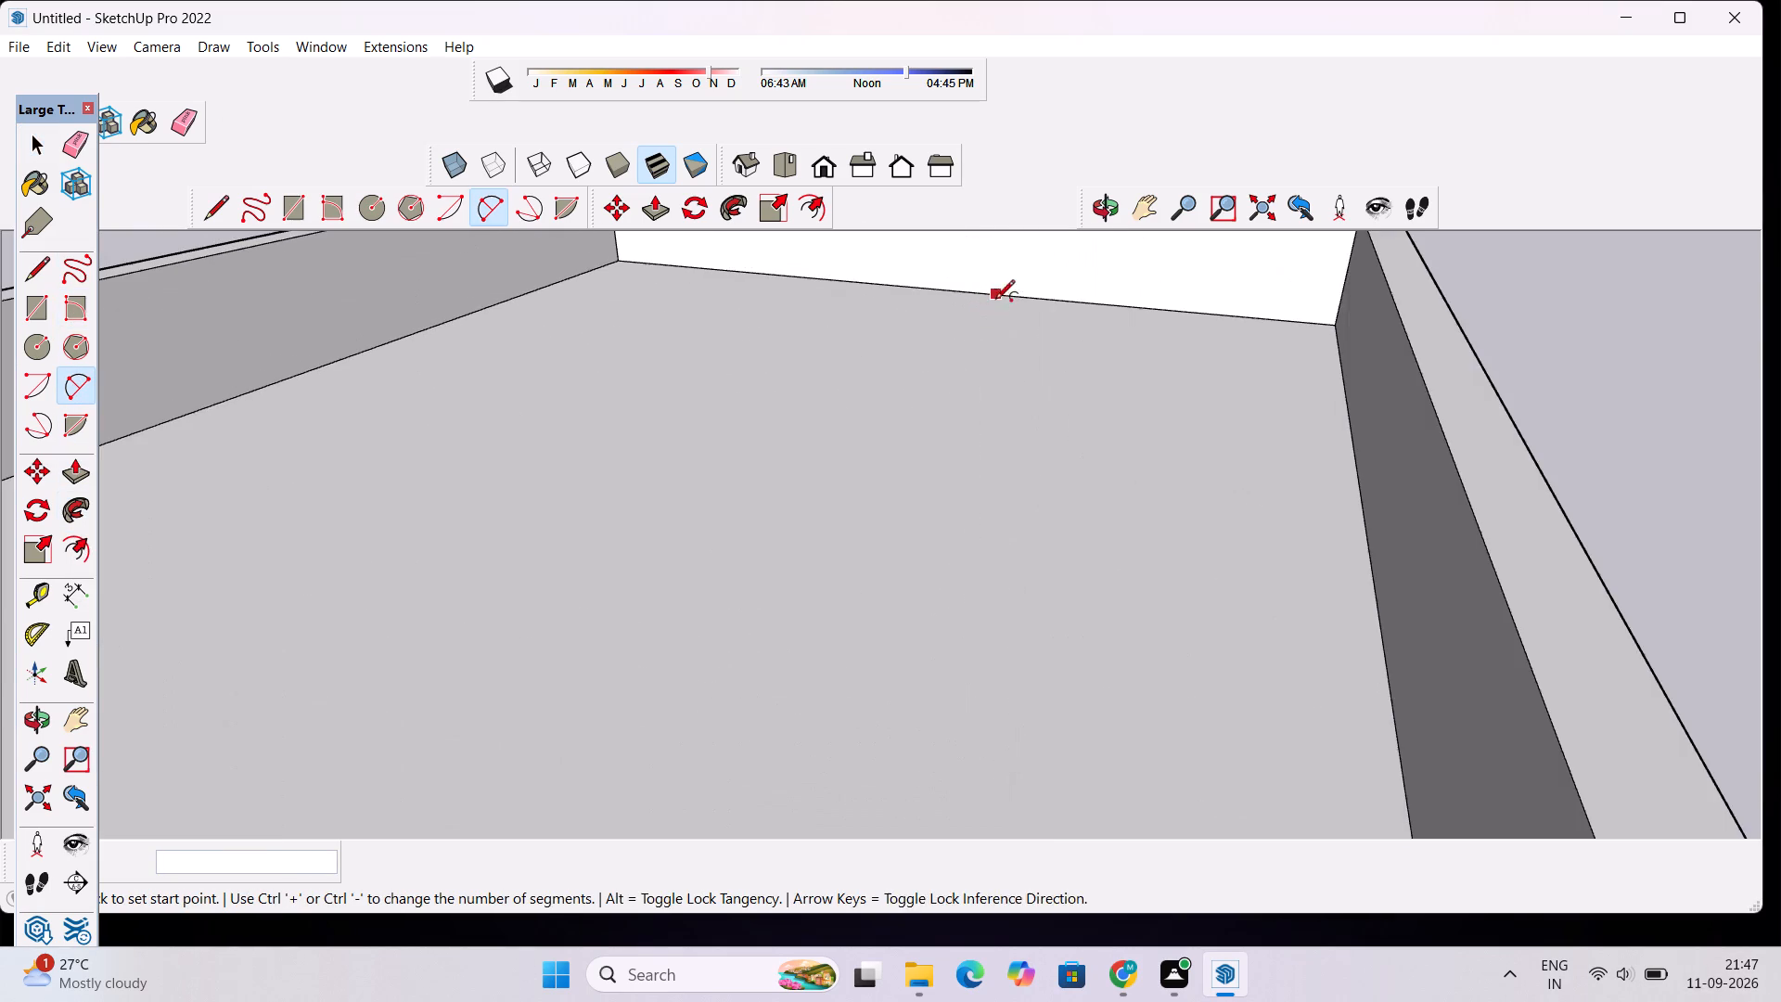
scroll(1042, 299, "down", 2)
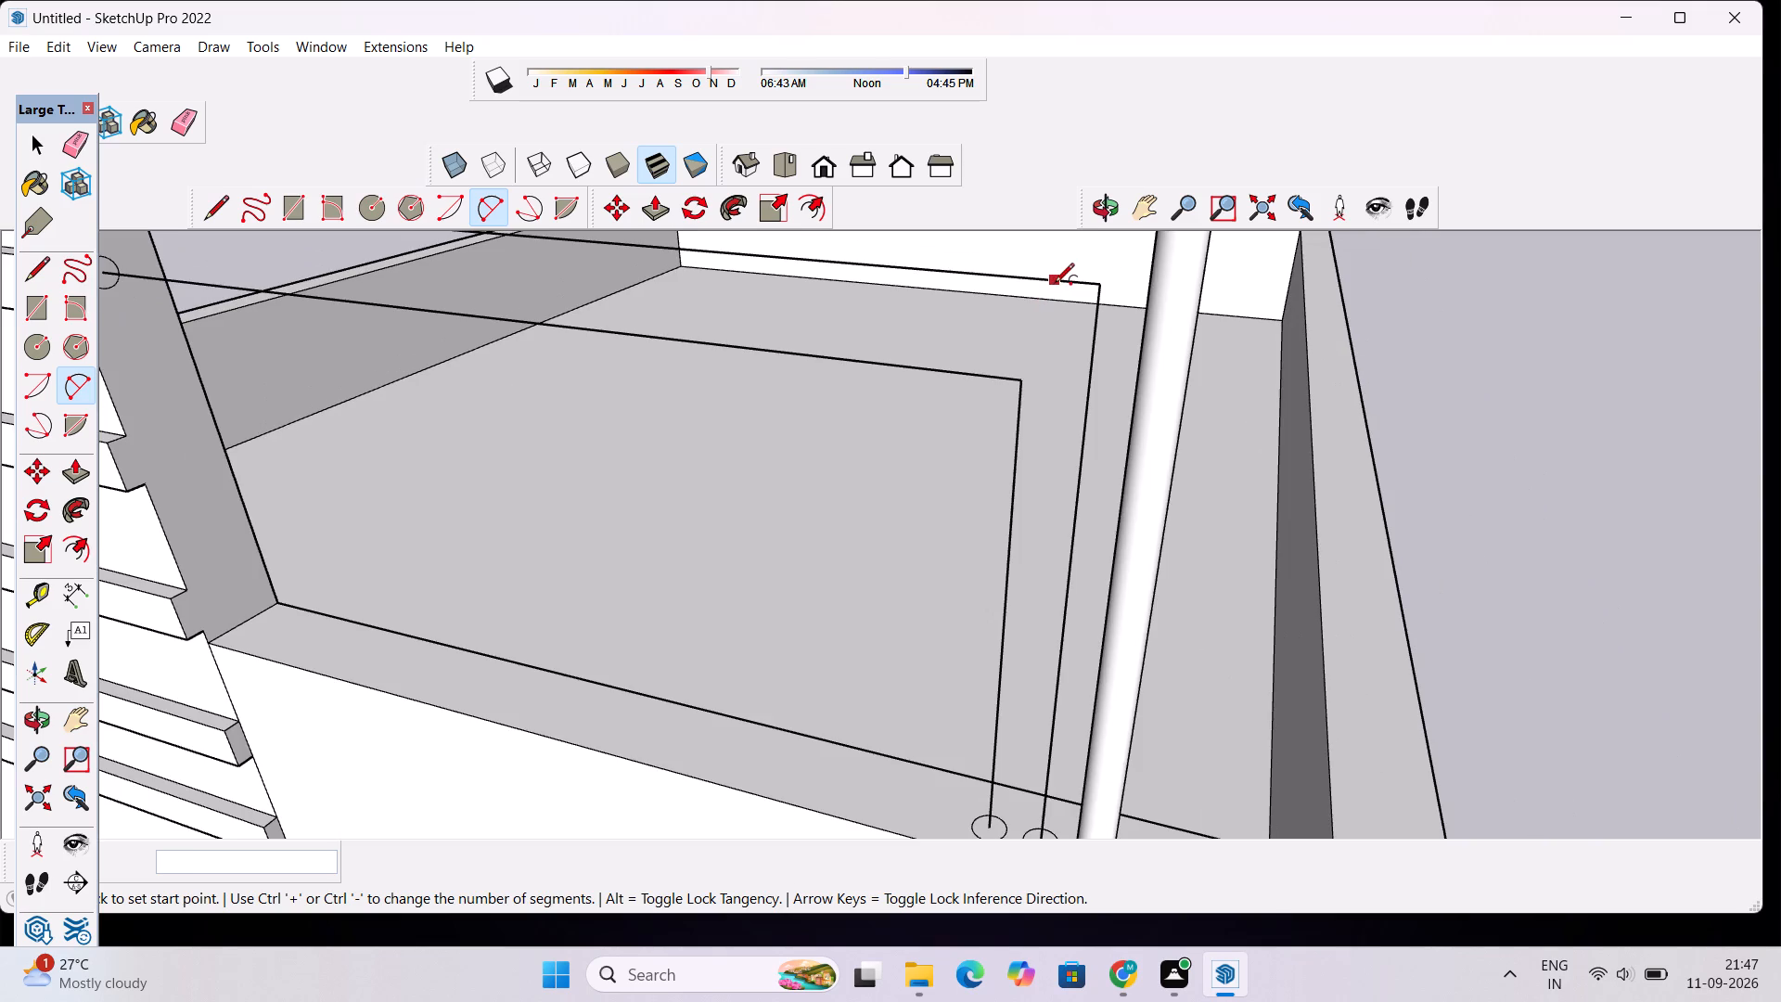
left_click(1055, 284)
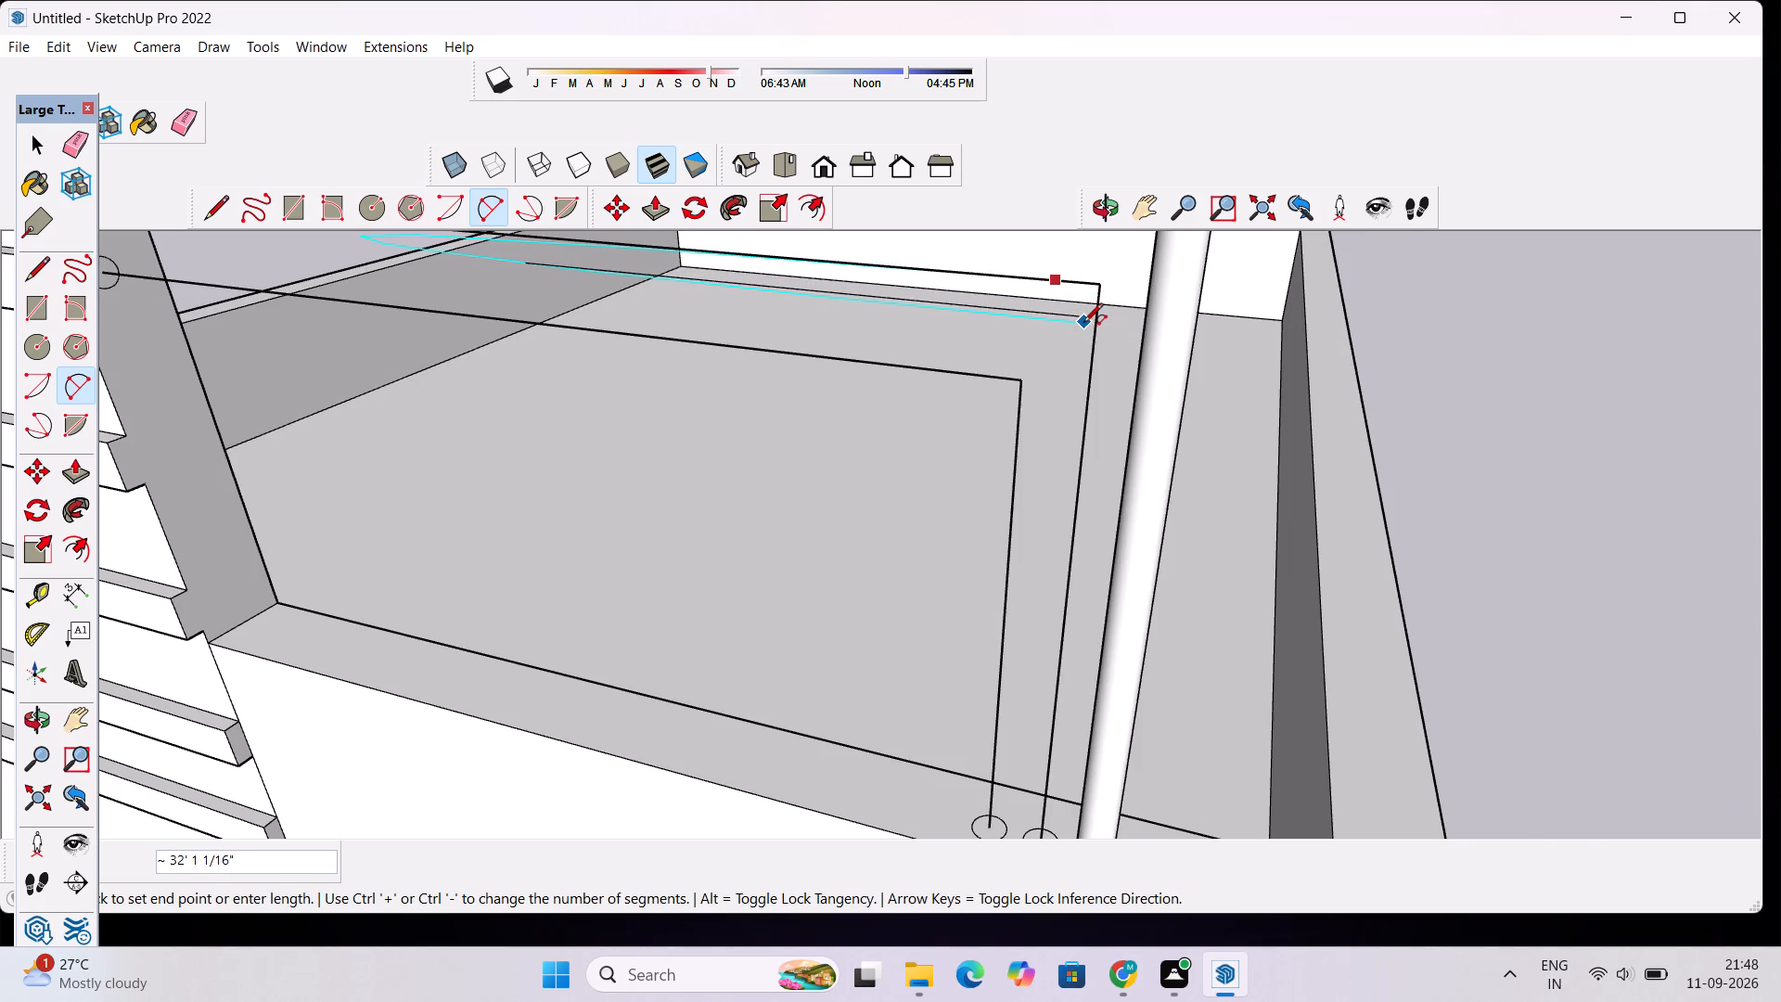
key("space")
left_click(71, 386)
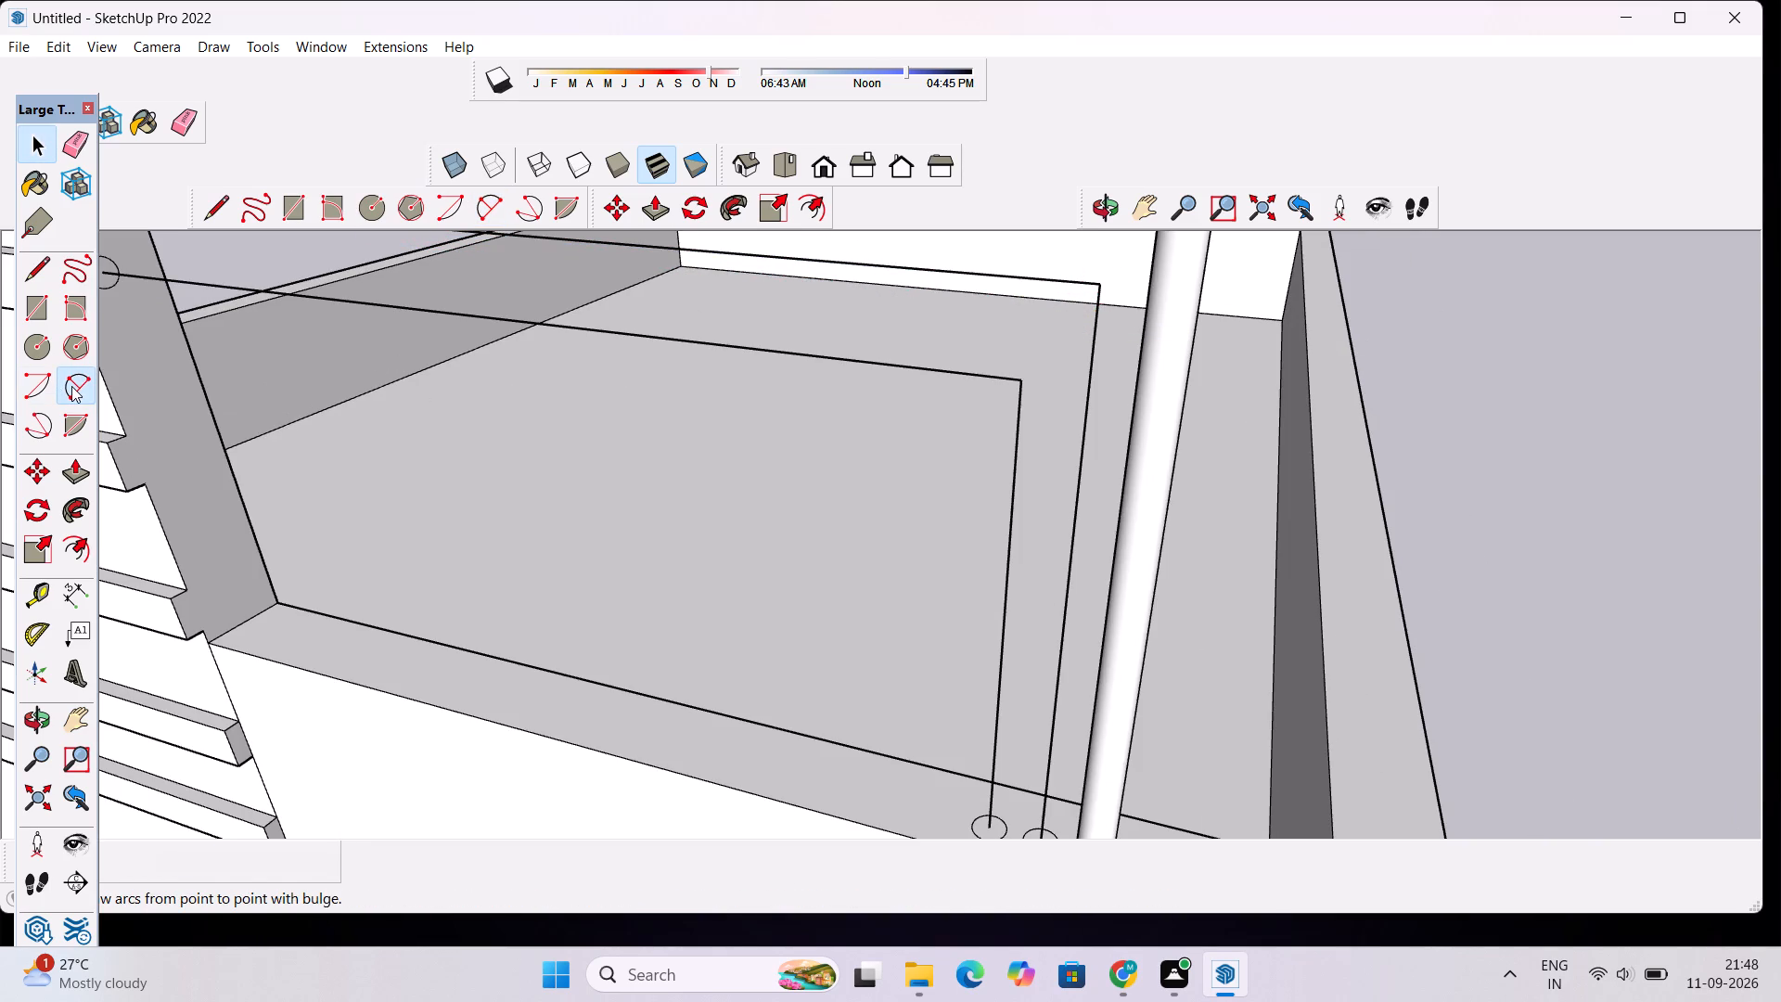
left_click(1056, 280)
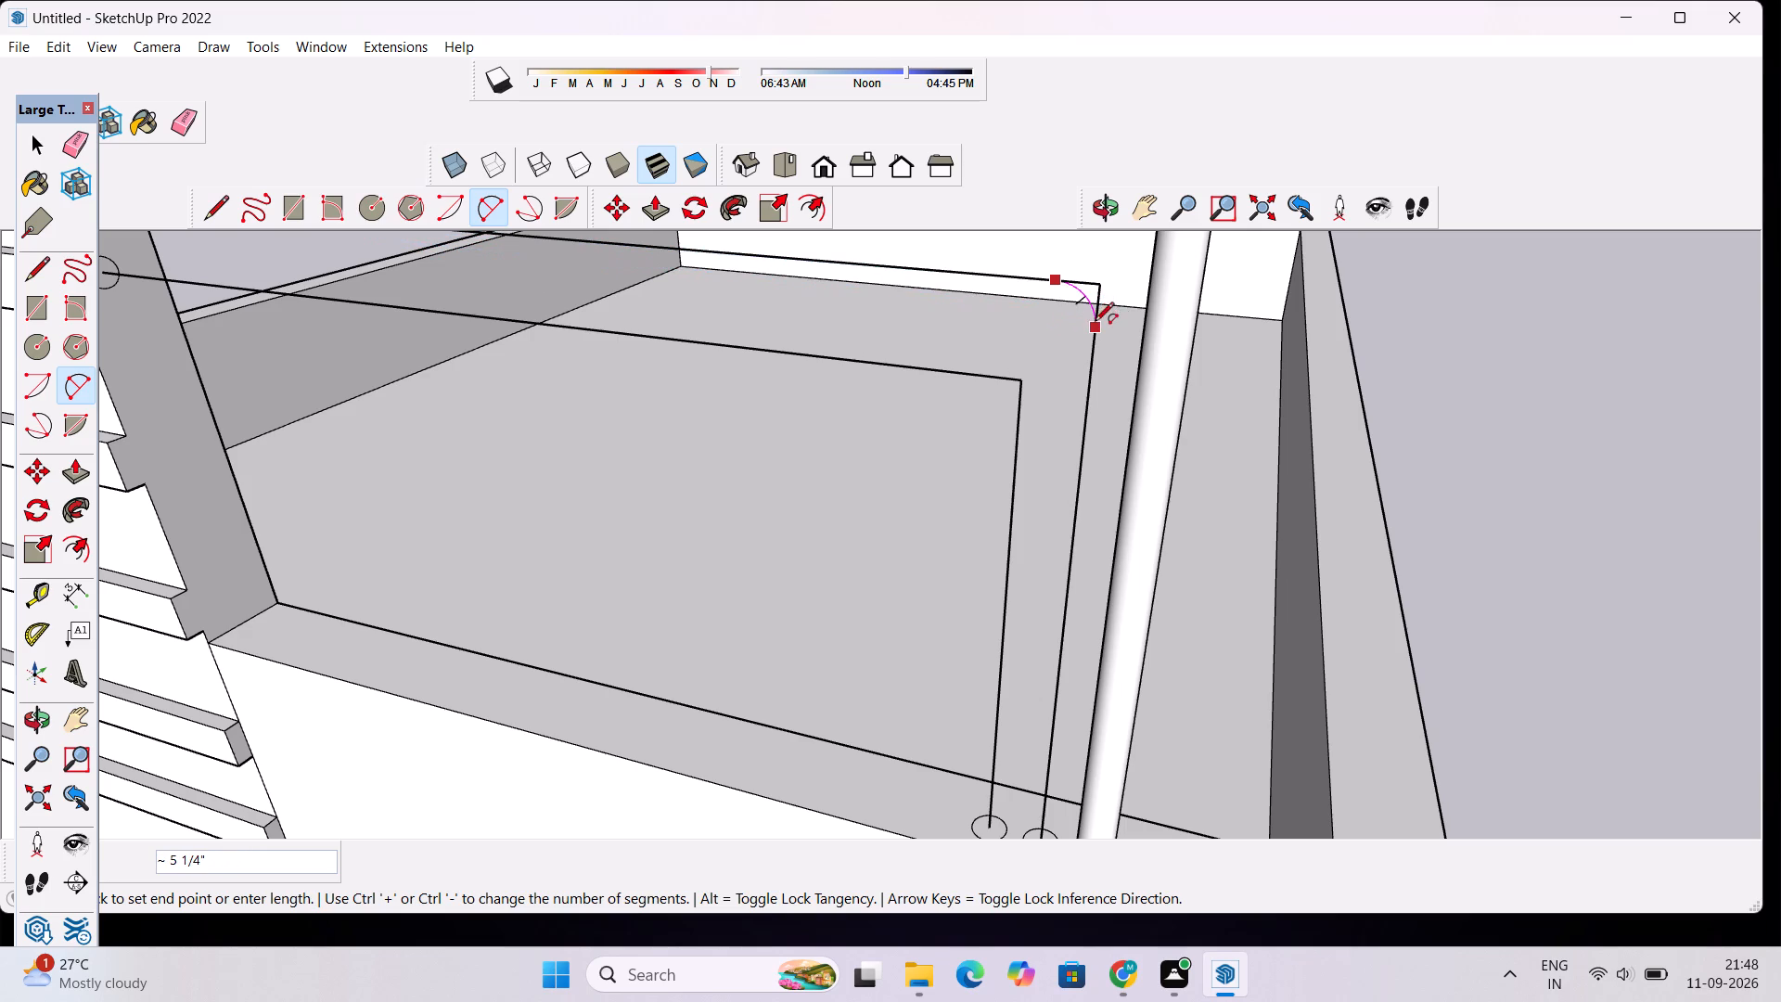
double_click(1095, 328)
scroll(989, 360, "down", 2)
key("space")
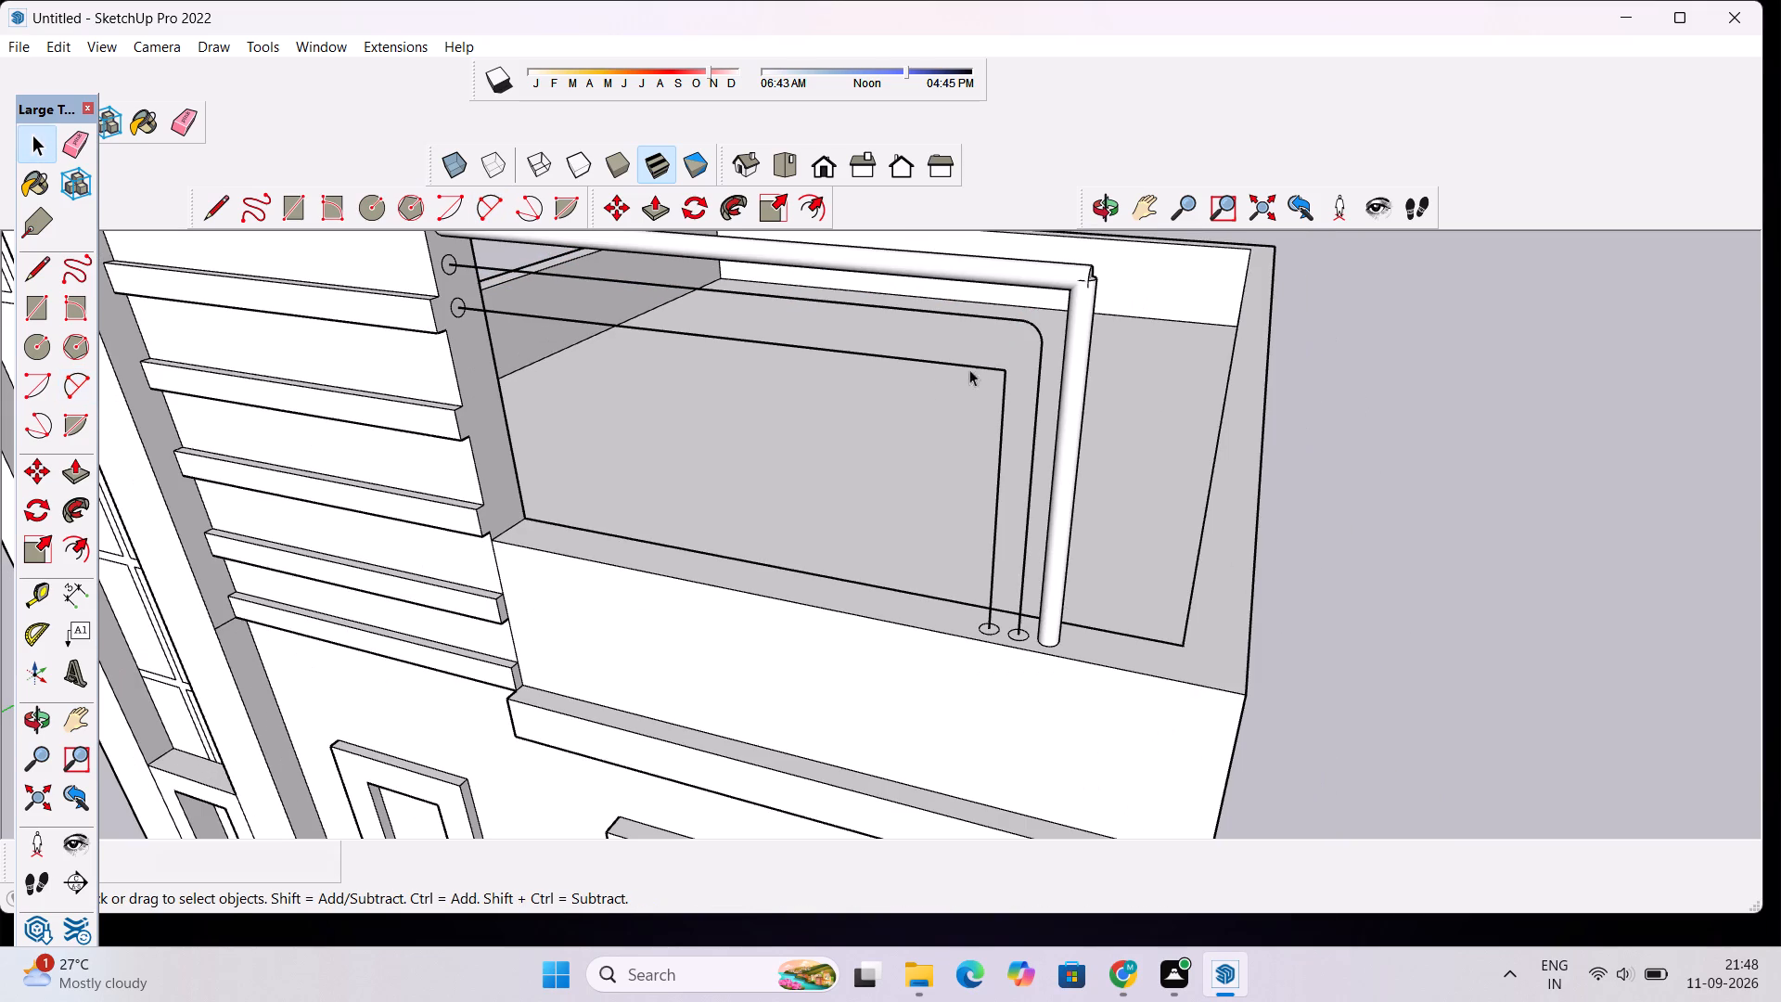
Sweep the middle circle on the parapet top up along the vertical part of the middle path line with Follow Me.
scroll(1017, 595, "up", 5)
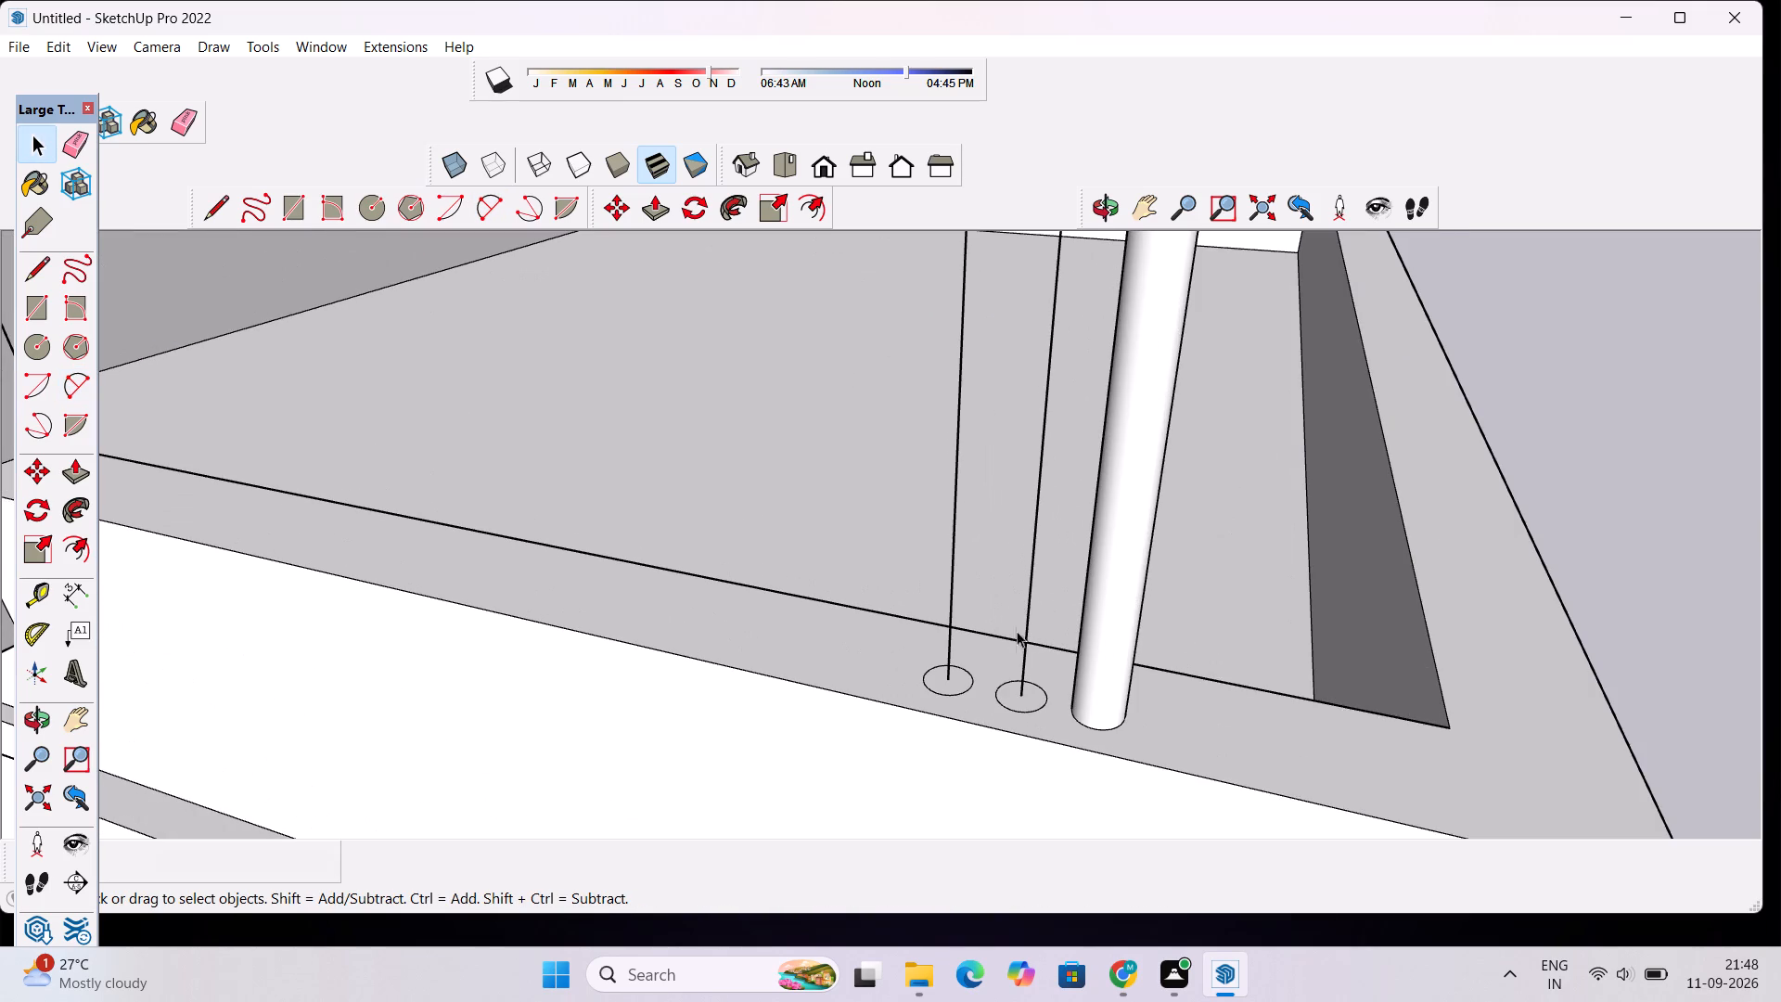
double_click(1017, 690)
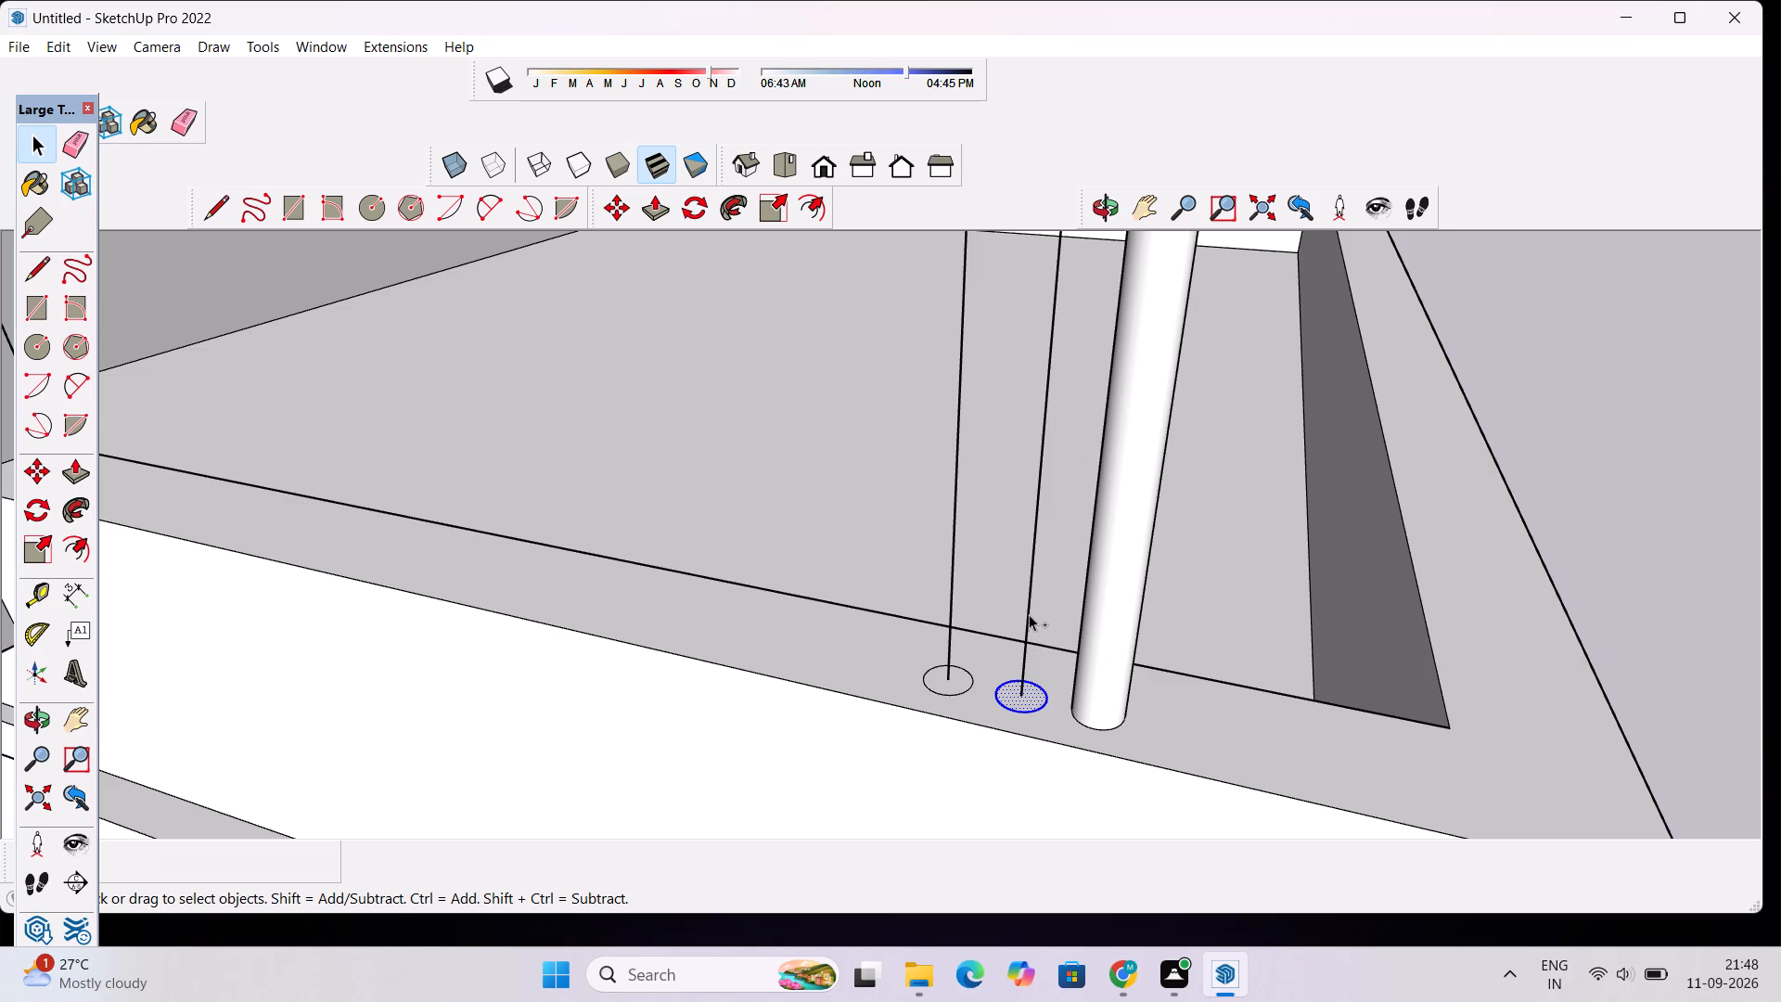
left_click(1029, 614, "ctrl")
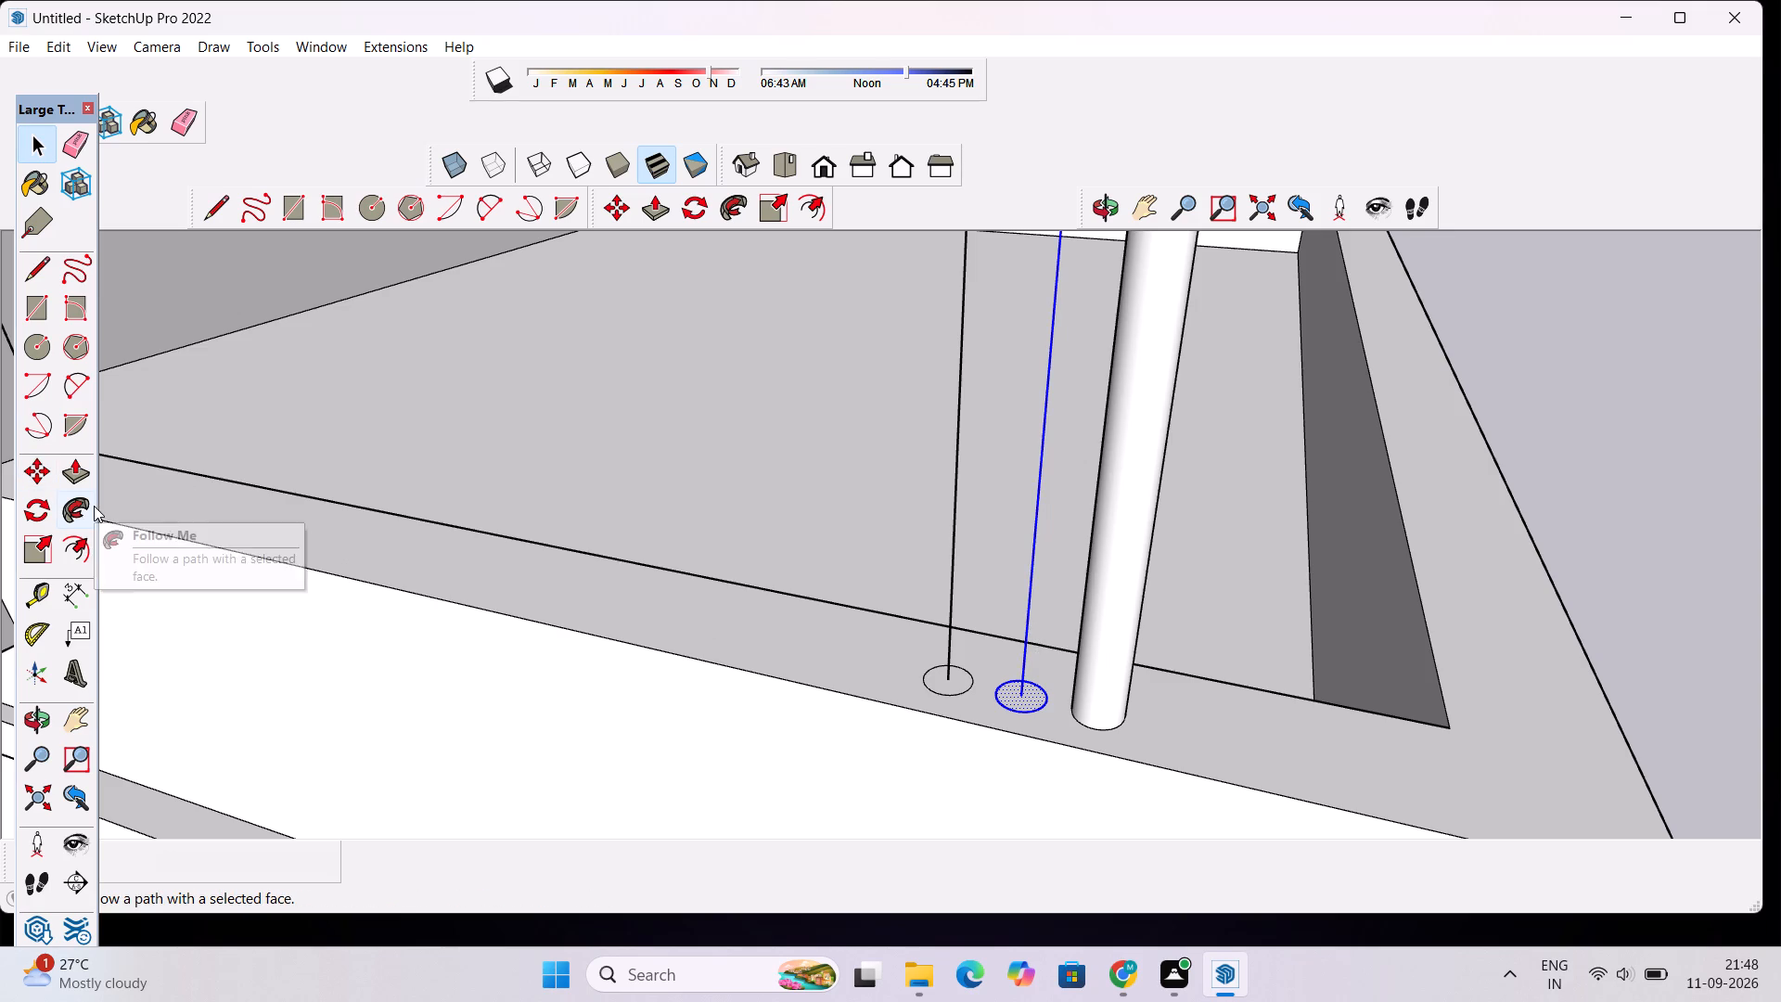
left_click(81, 511)
left_click(1032, 693)
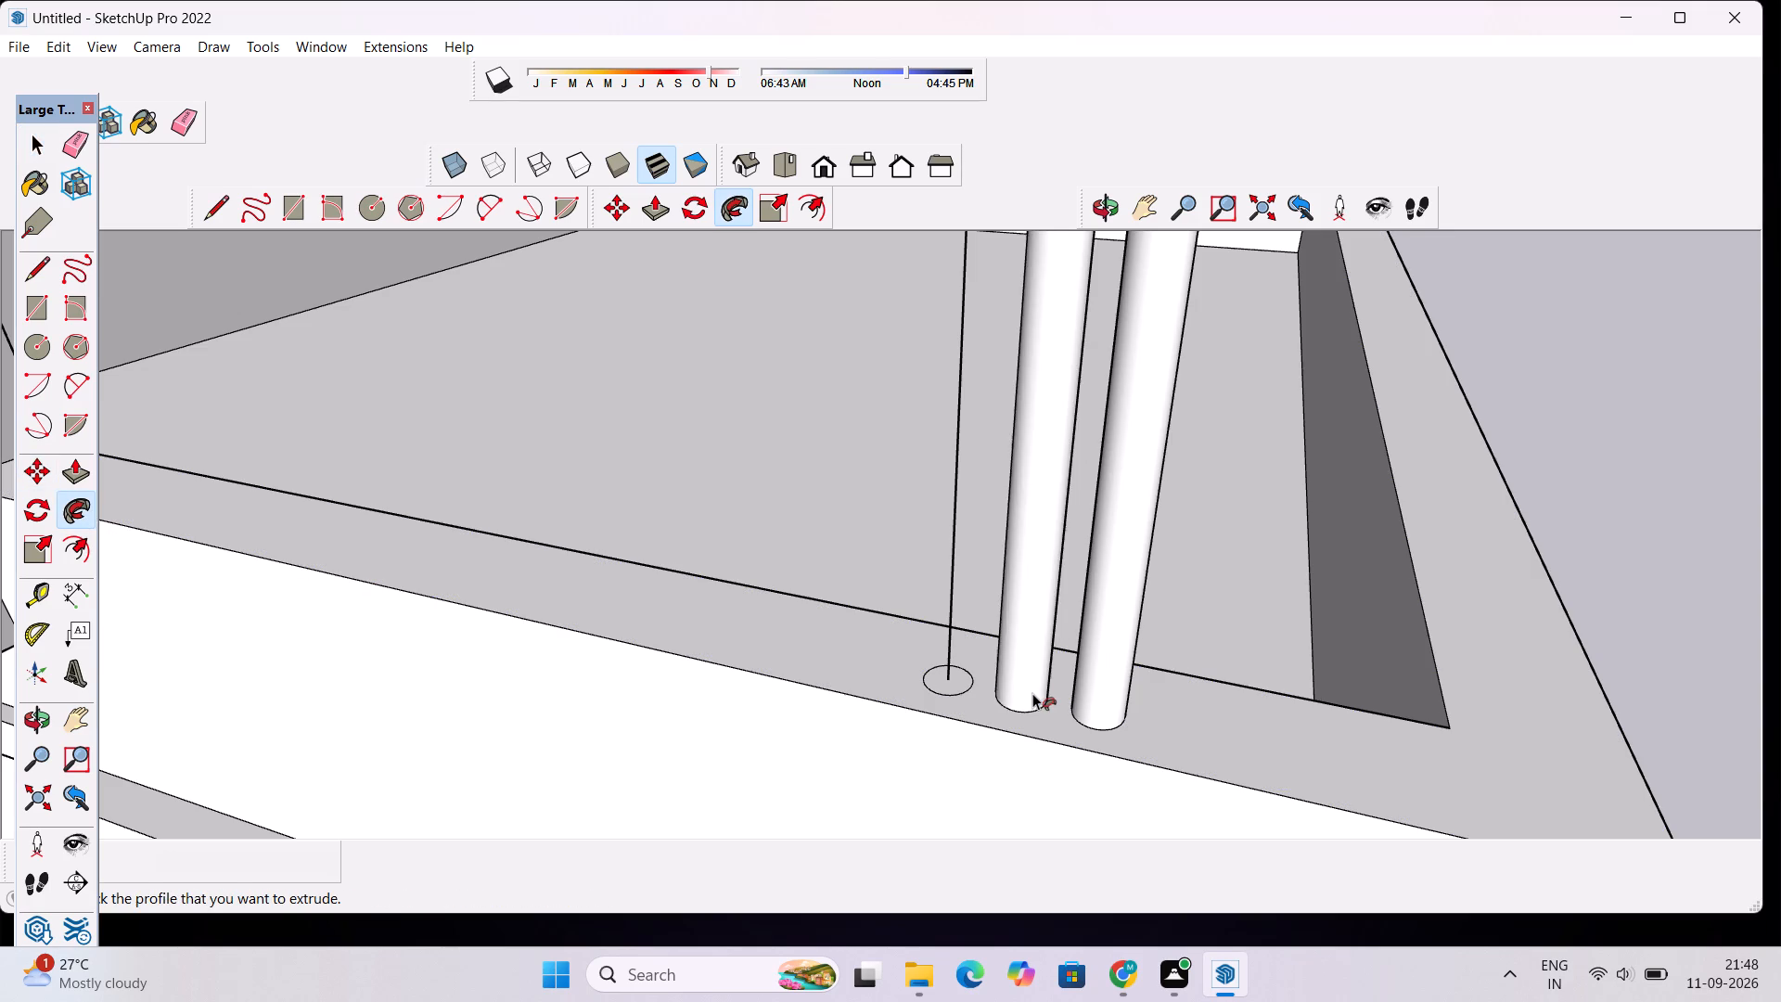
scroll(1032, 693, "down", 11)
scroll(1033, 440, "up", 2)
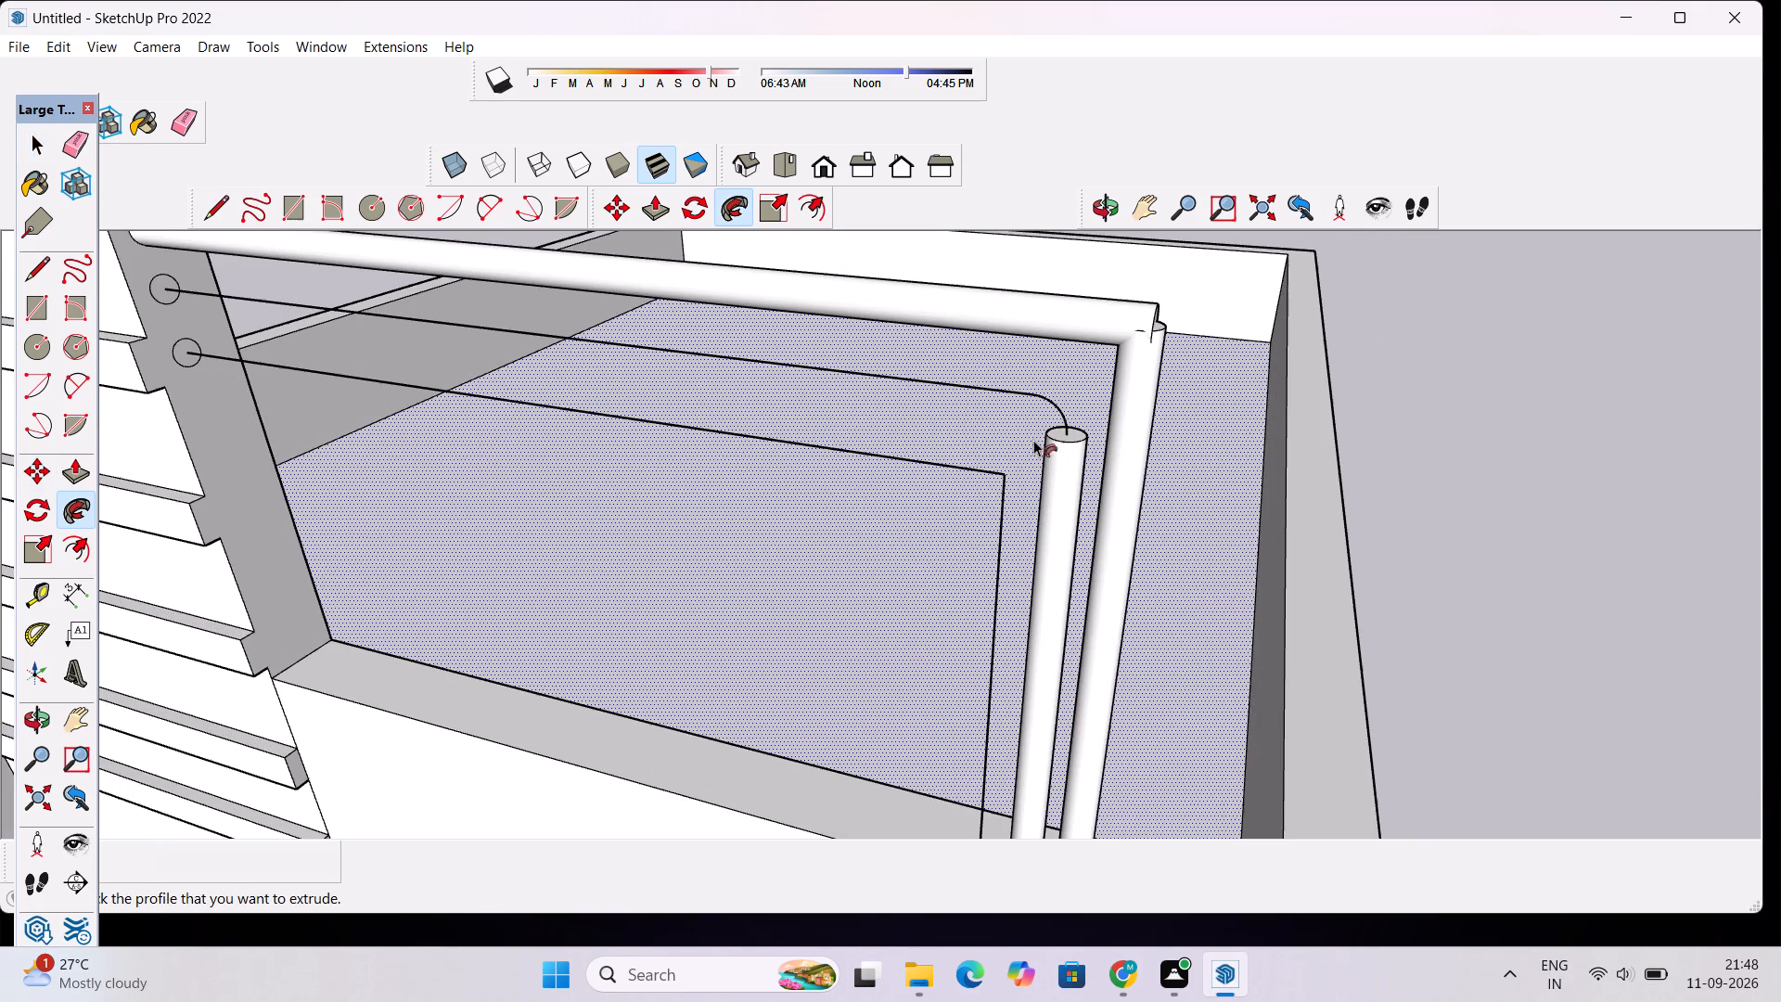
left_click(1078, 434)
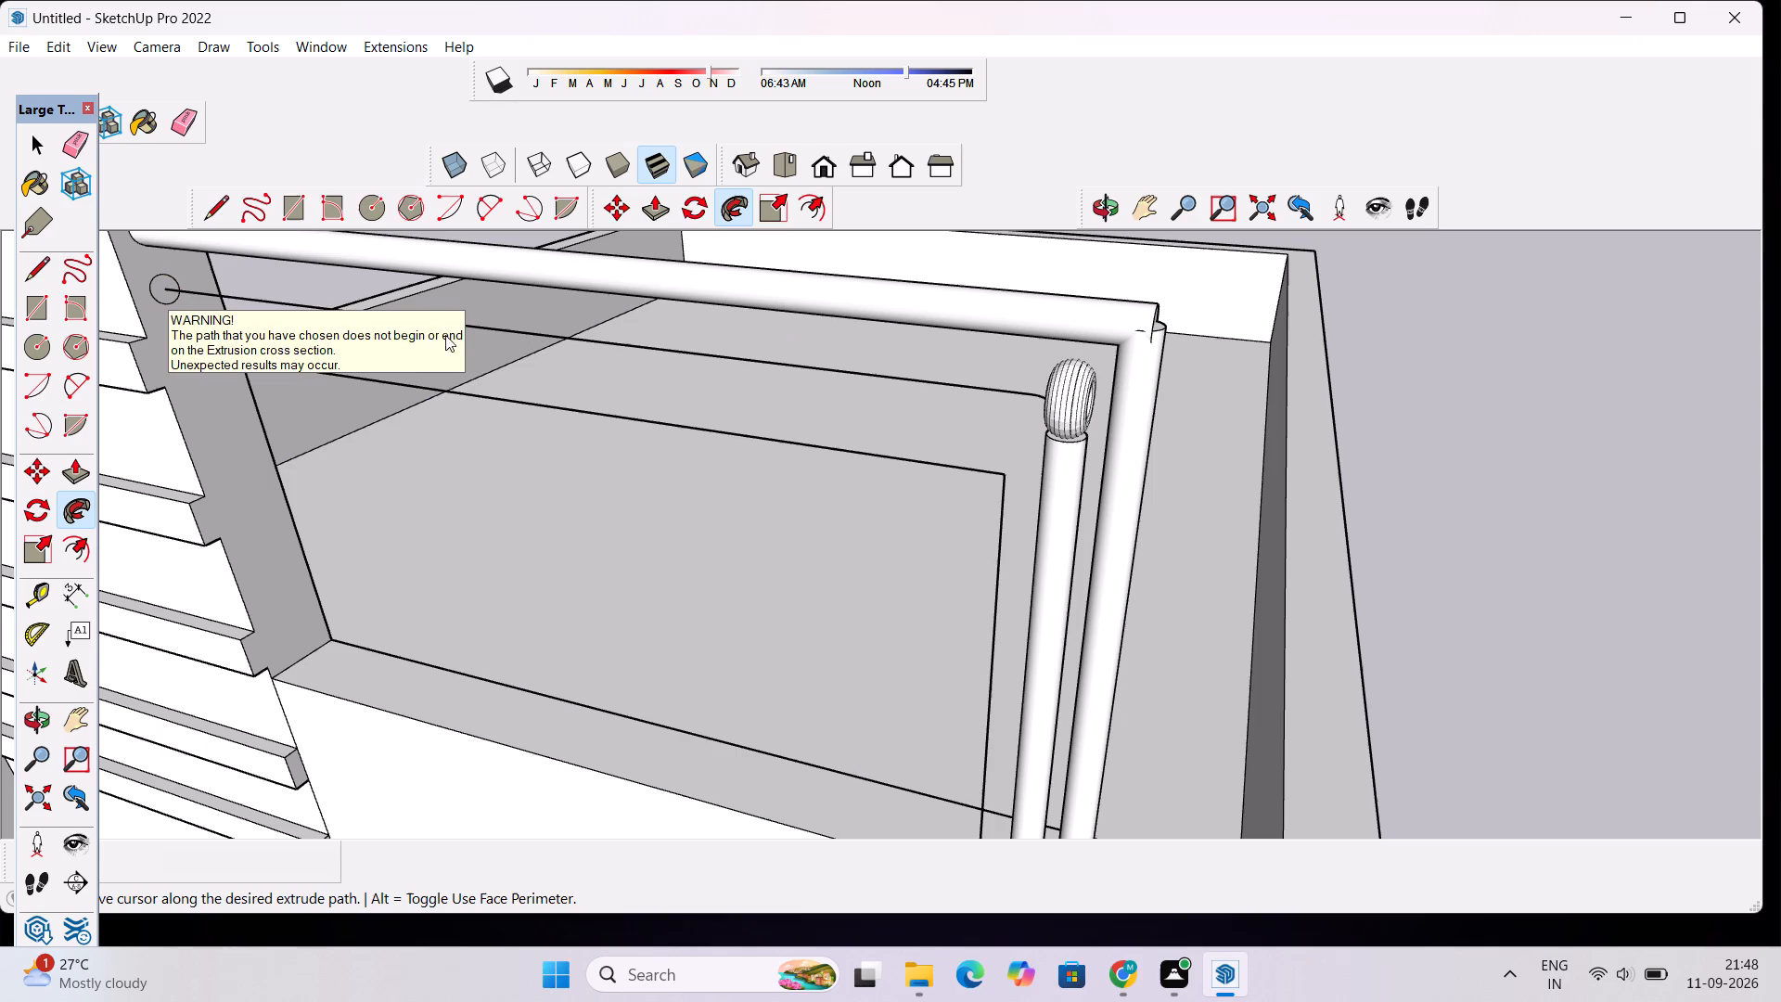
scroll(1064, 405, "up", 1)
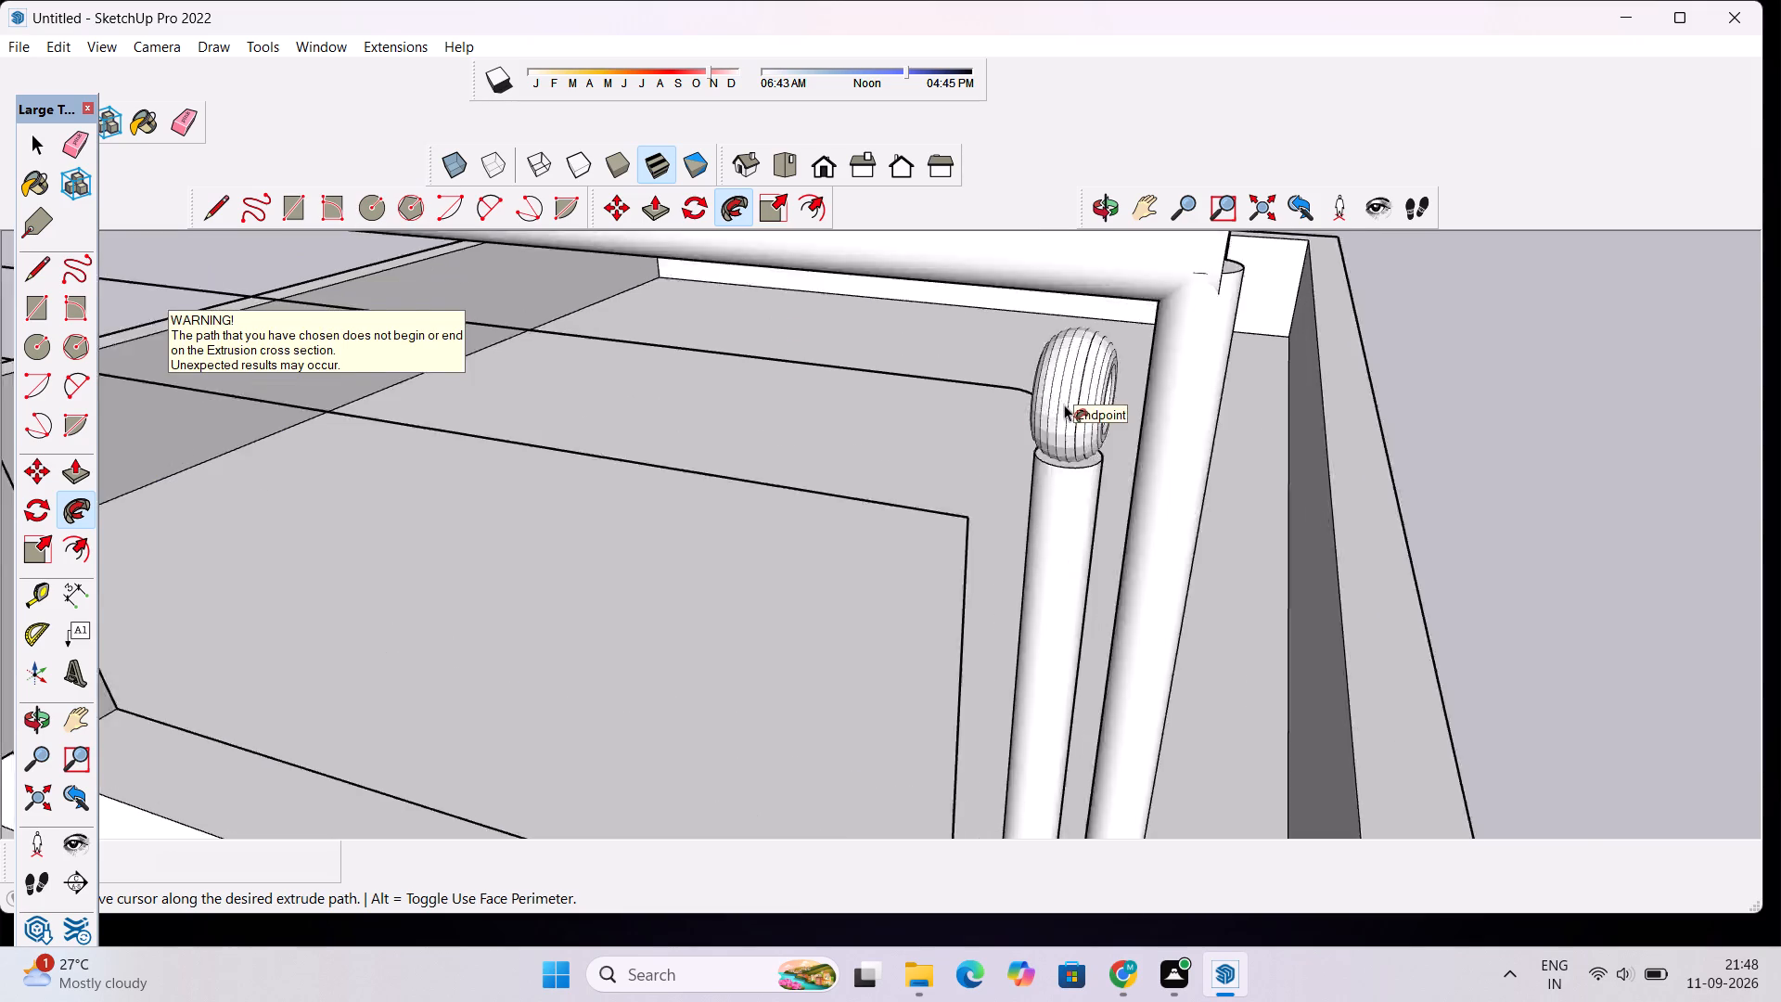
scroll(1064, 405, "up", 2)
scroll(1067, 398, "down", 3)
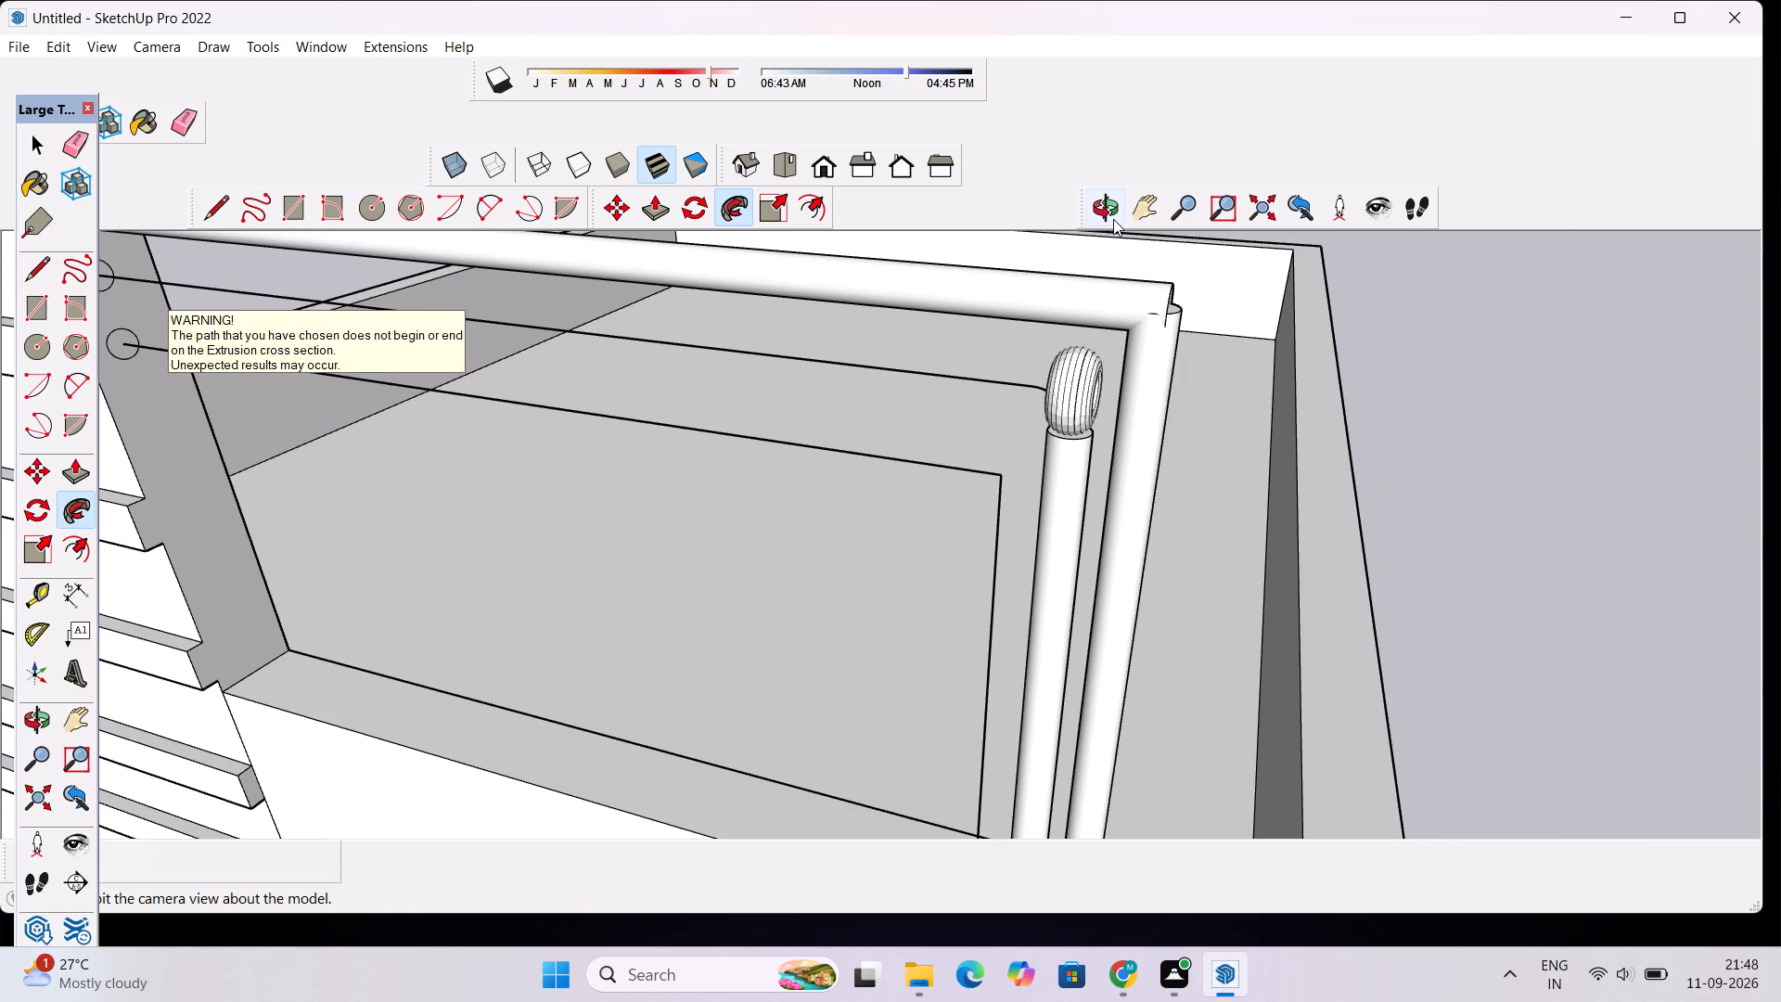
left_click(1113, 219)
Sweep the top face of the middle vertical pipe along the corner arc with Follow Me.
scroll(1092, 437, "up", 2)
left_click_drag(1086, 437, 1091, 482)
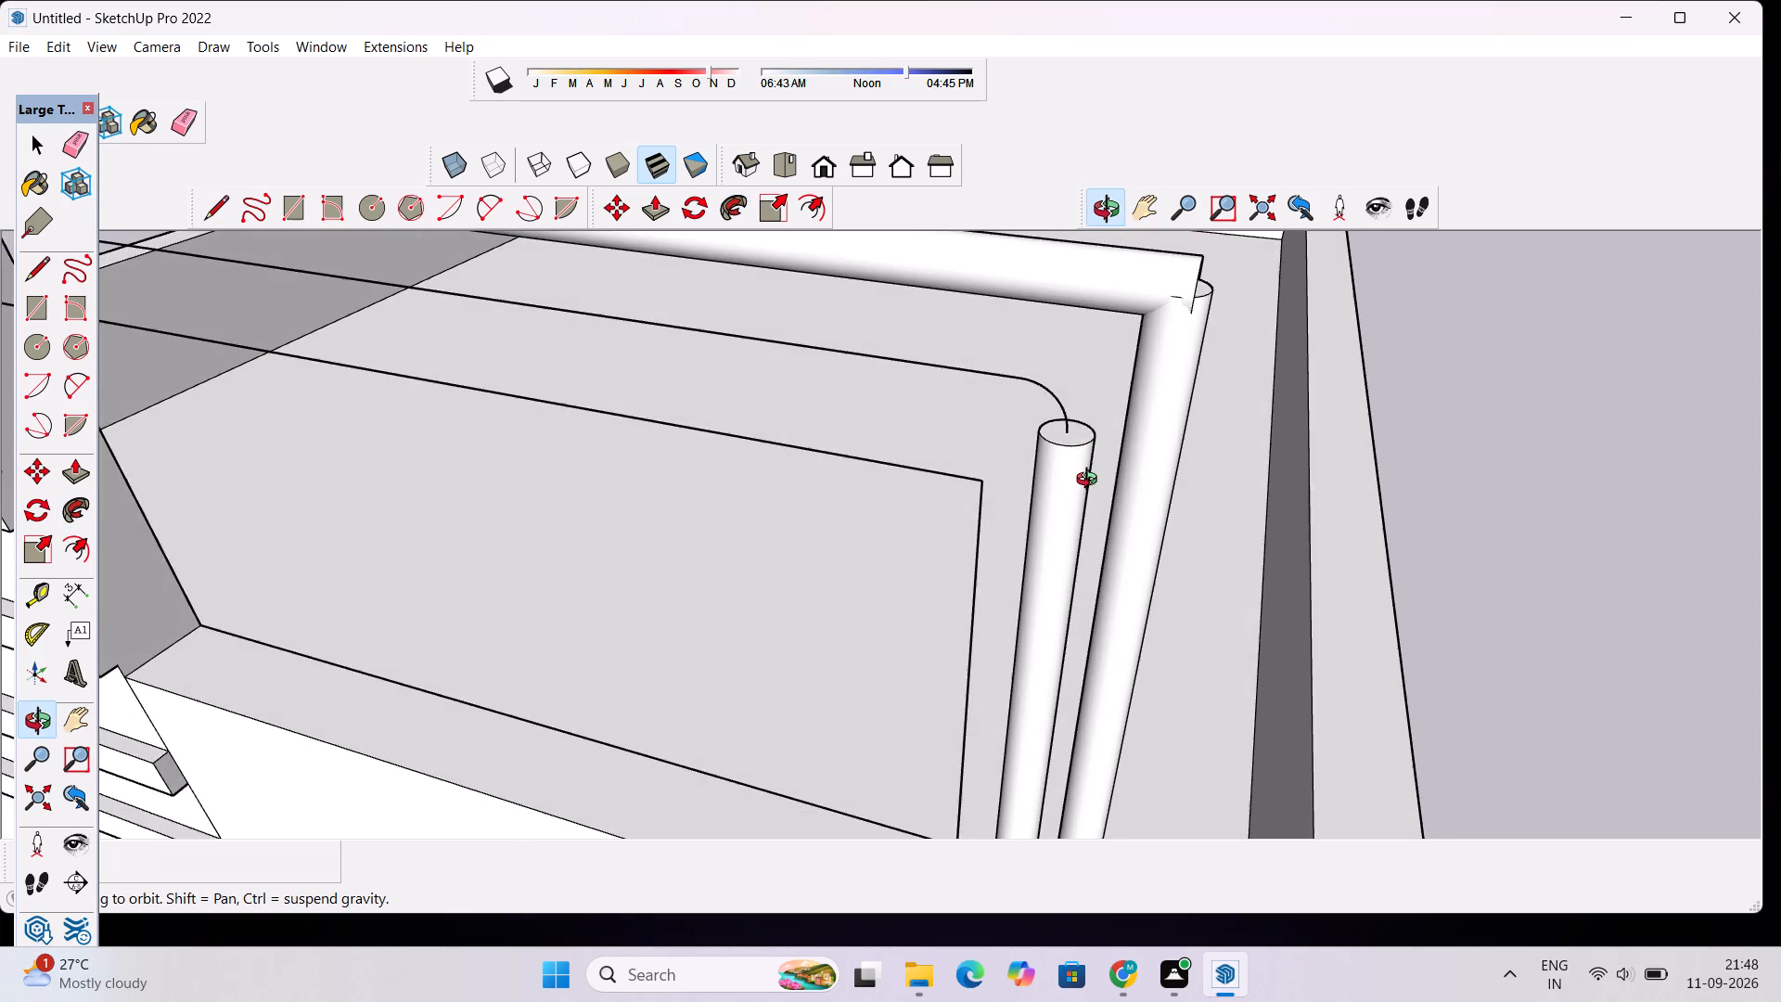
scroll(1078, 437, "up", 3)
key("space")
left_click(1078, 441)
double_click(1078, 441)
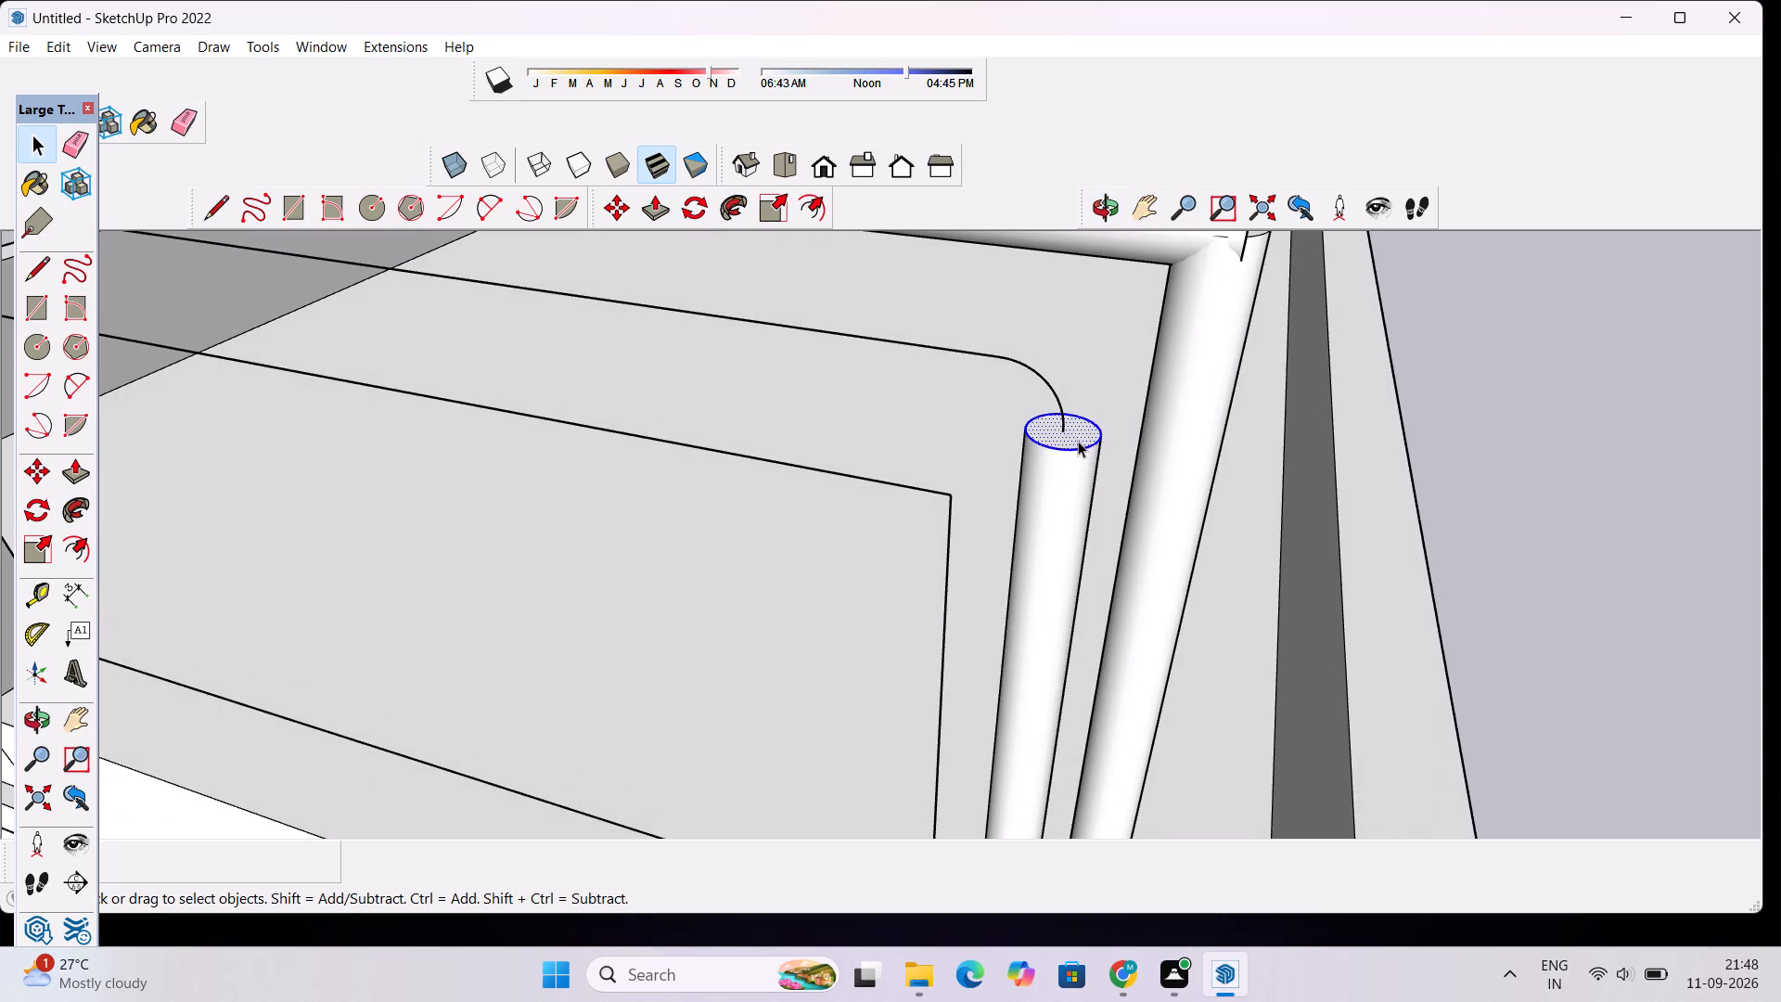
left_click(1057, 392, "ctrl")
left_click(77, 505)
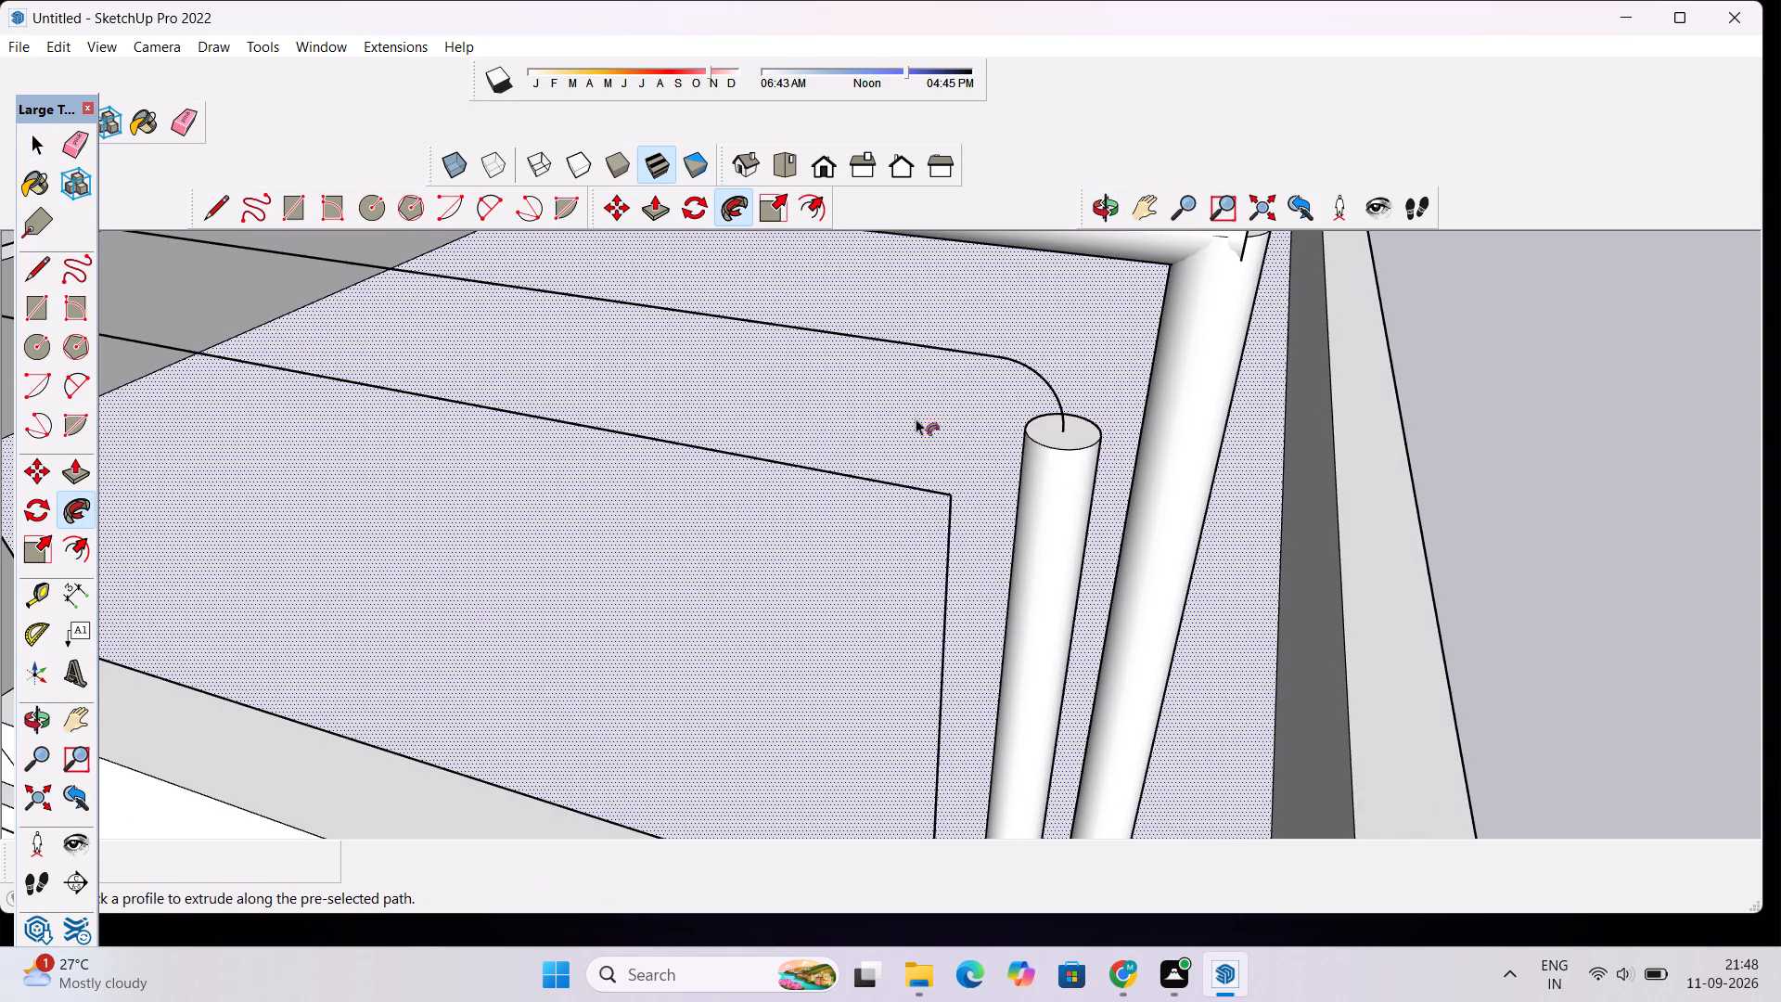
left_click(1042, 432)
left_click(984, 391)
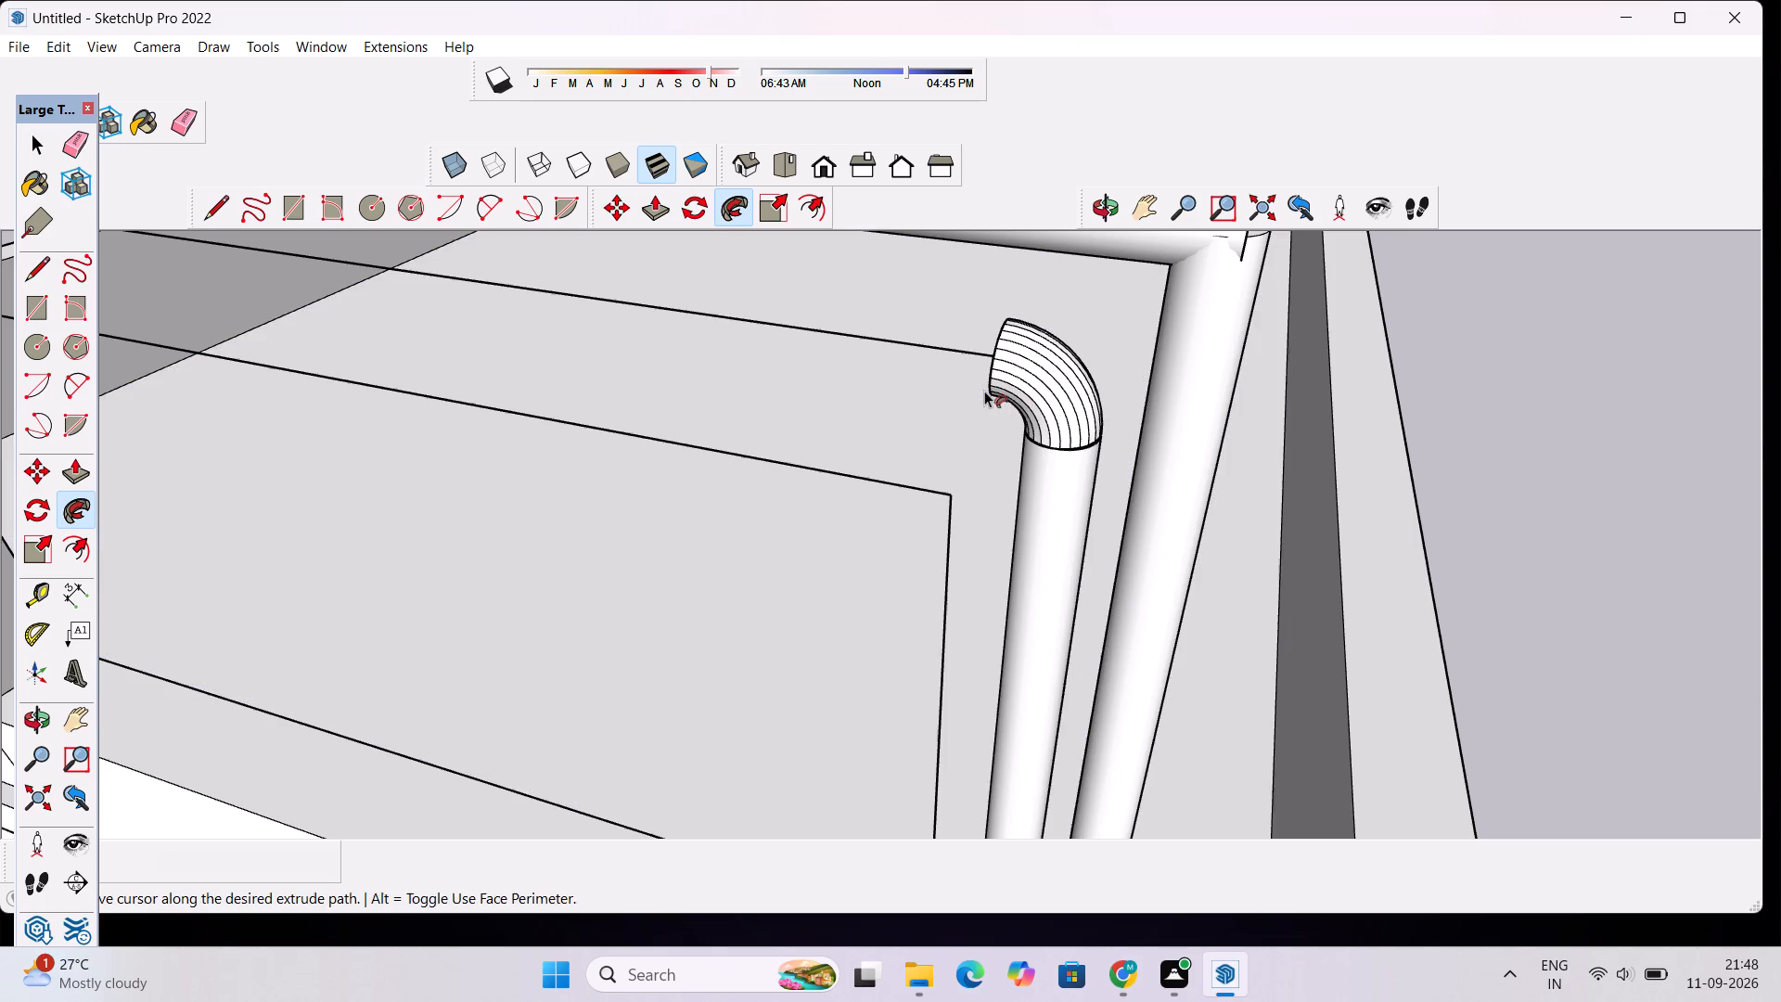
key("space")
scroll(1080, 373, "down", 8)
scroll(1338, 411, "down", 5)
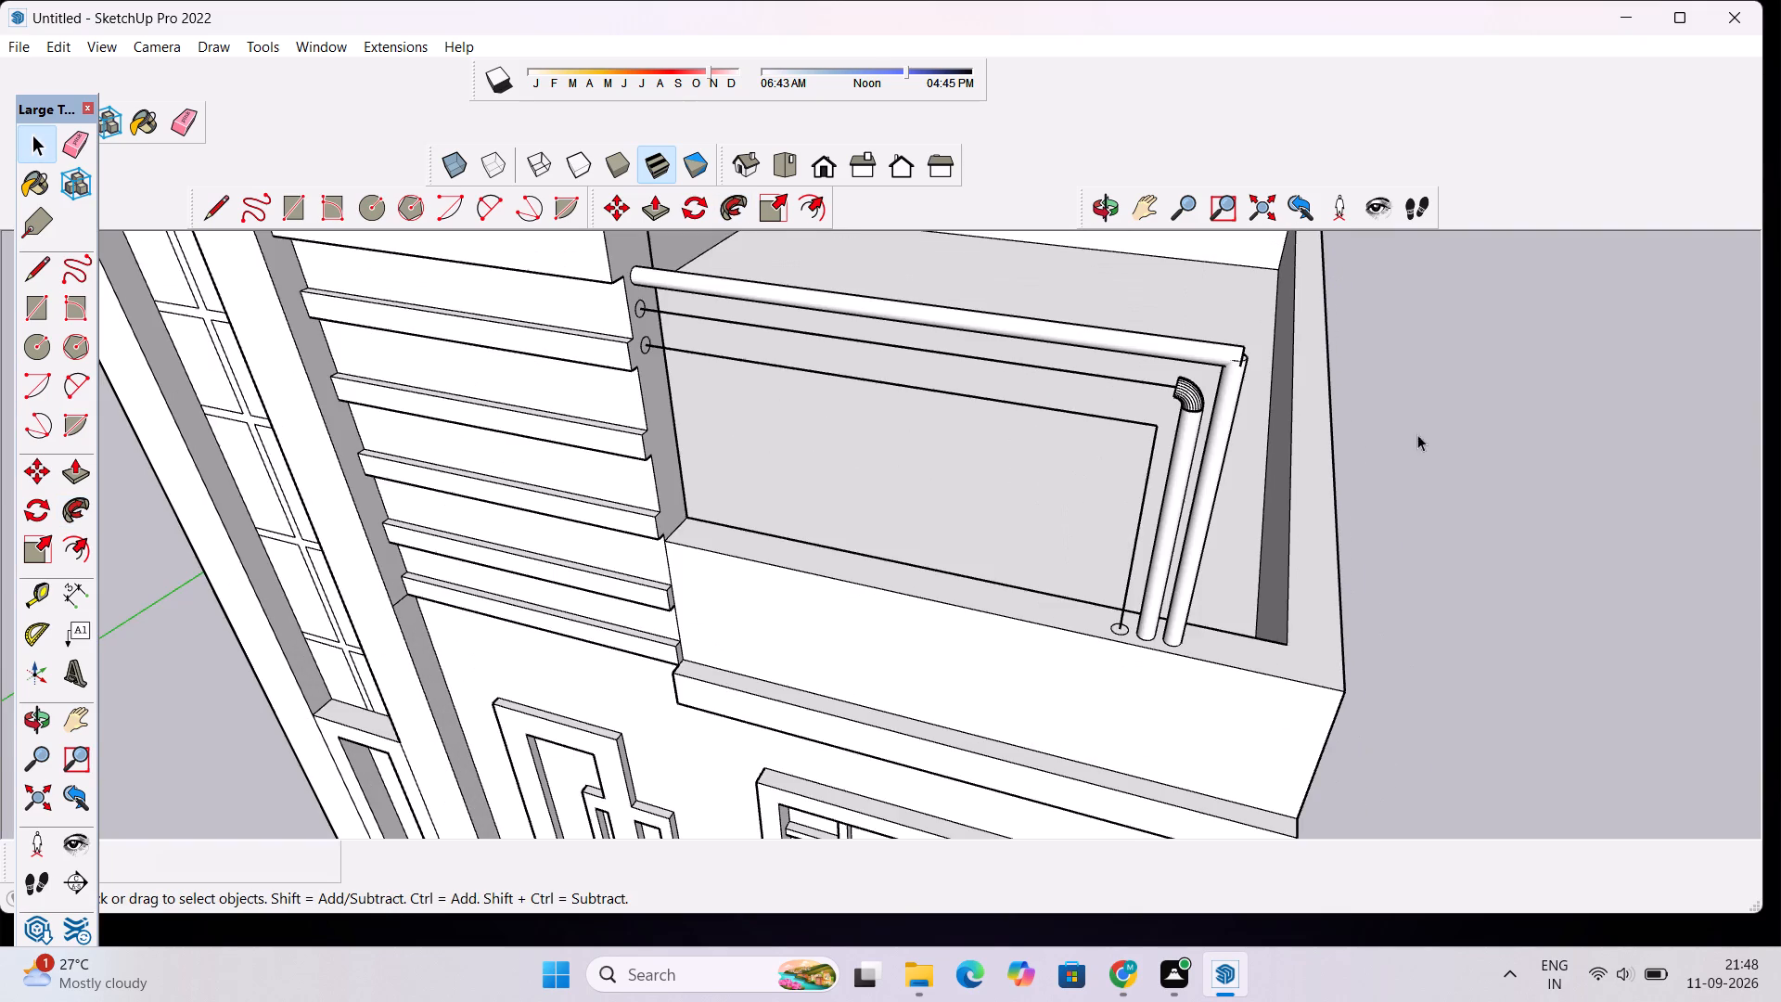
left_click(1429, 437)
Sweep the middle circle on the louvred wall's side face along the middle horizontal path line with Follow Me.
scroll(1225, 448, "up", 4)
left_click_drag(1194, 452, 1281, 421)
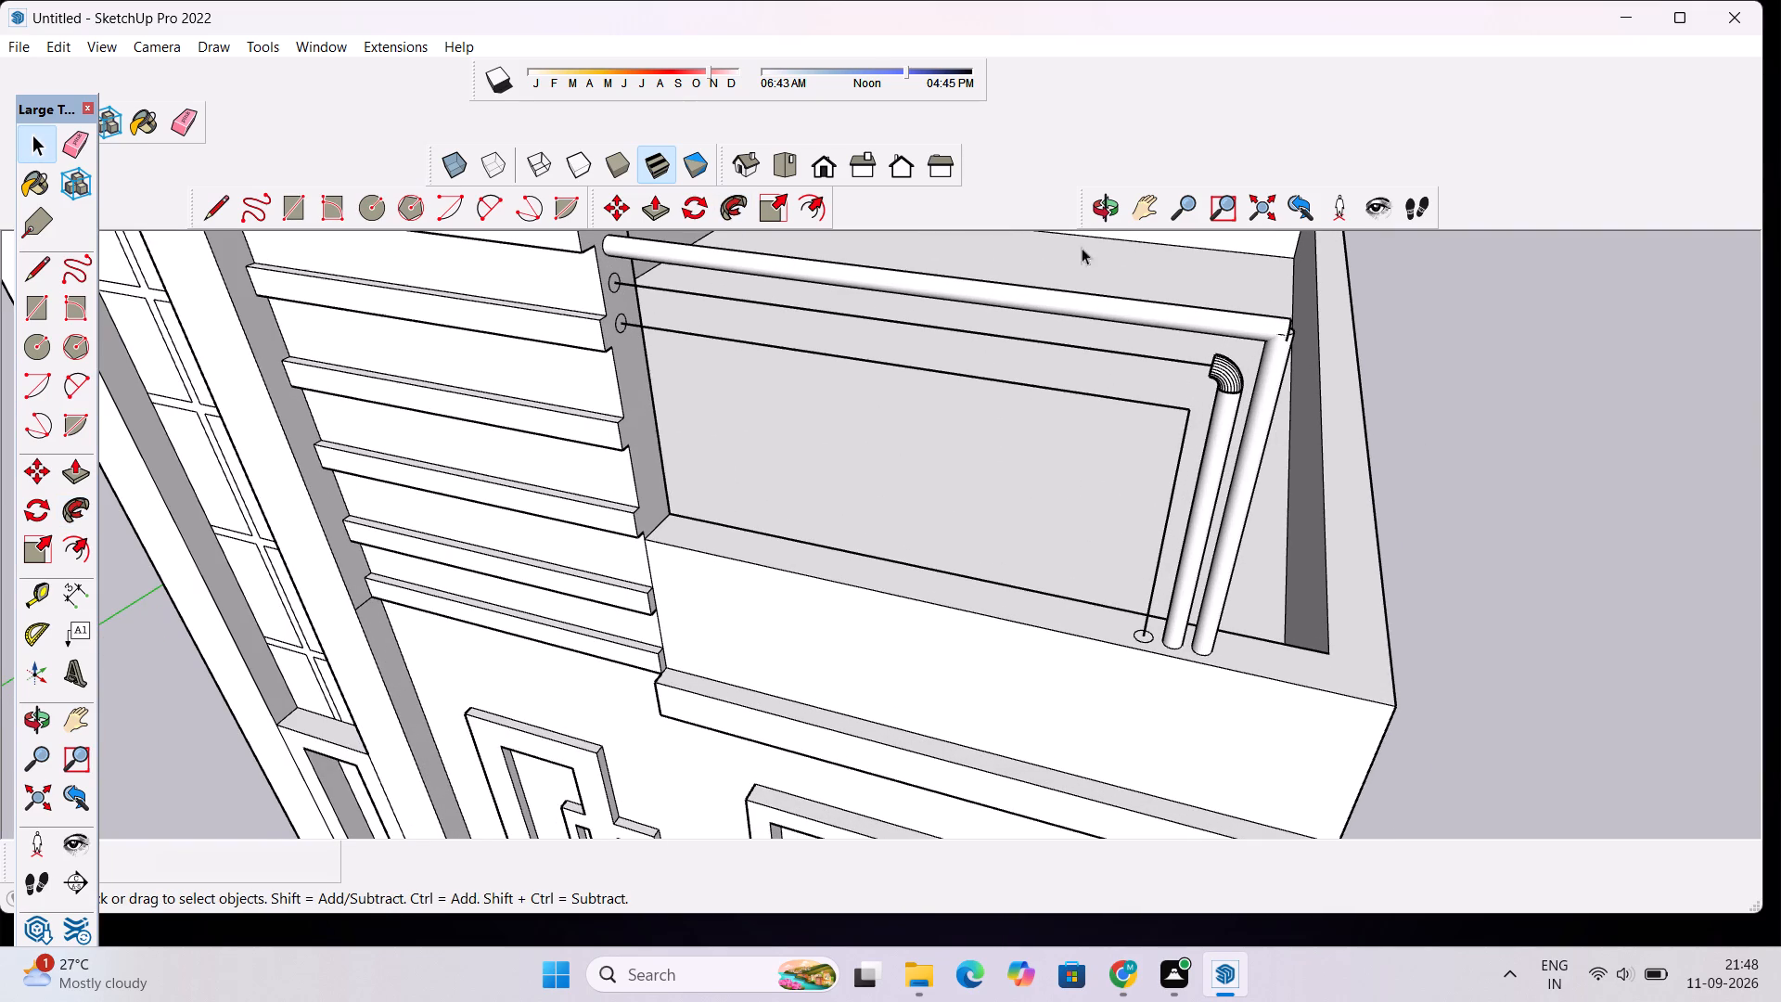
left_click(1099, 215)
left_click_drag(1057, 545, 1092, 448)
scroll(1096, 364, "up", 2)
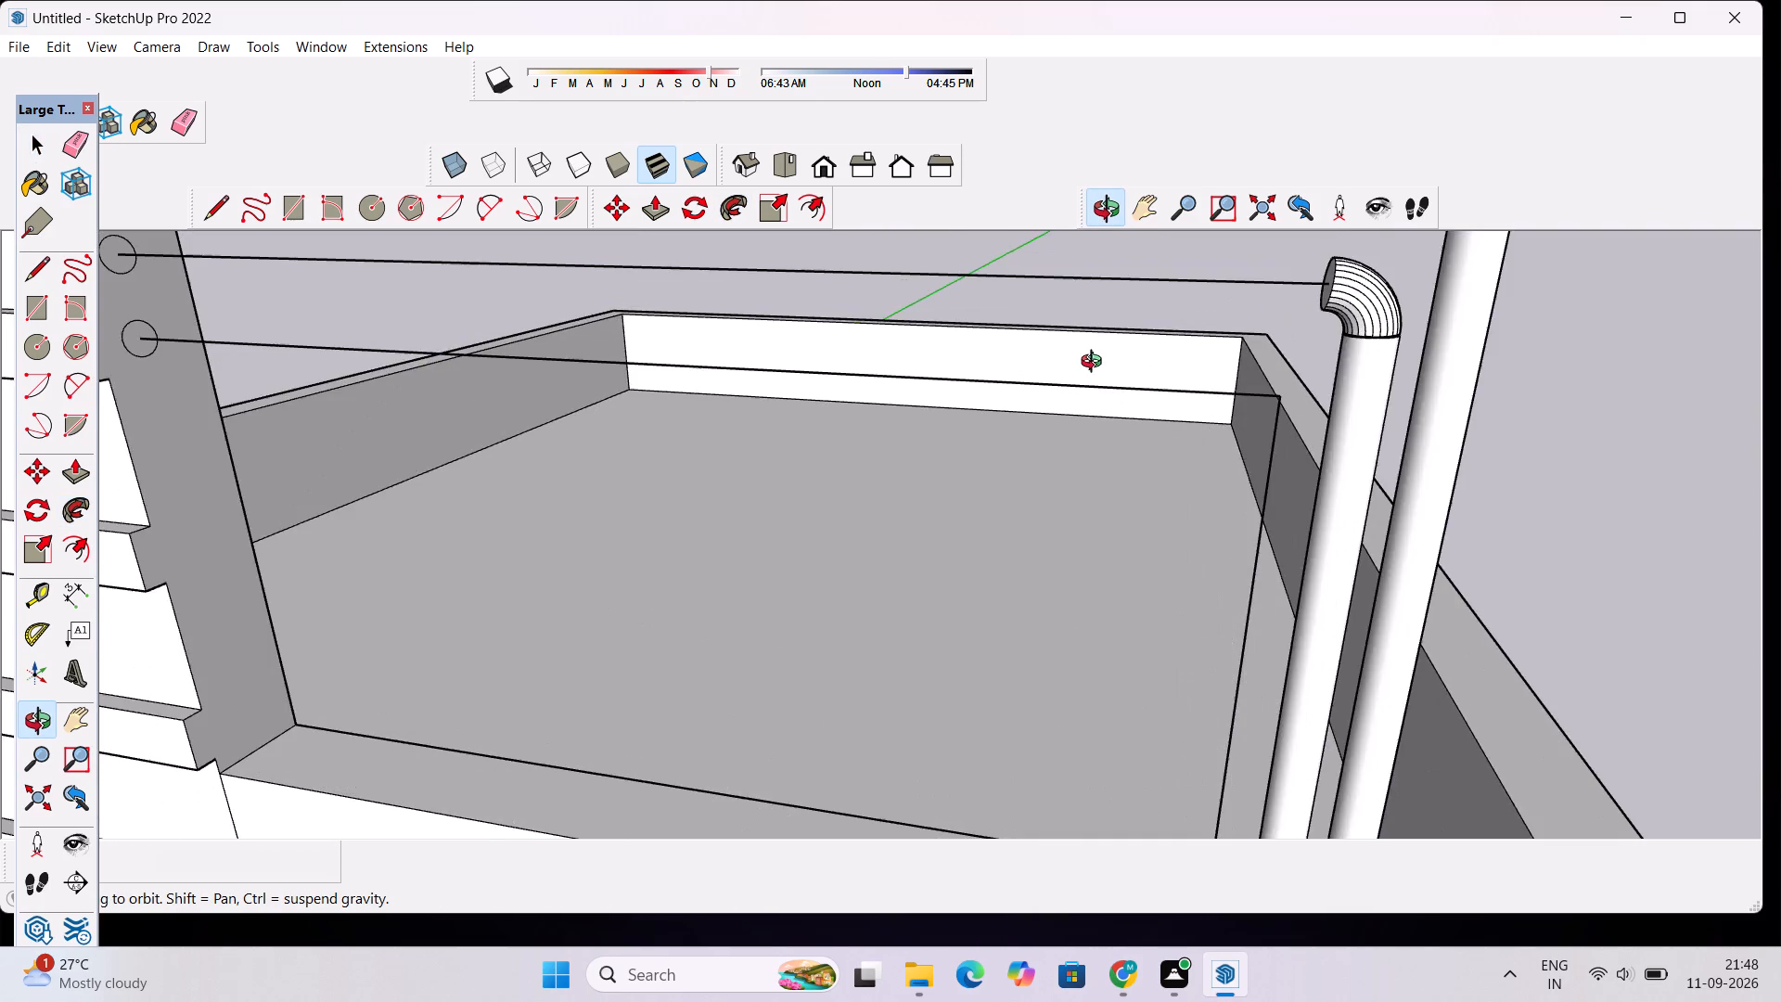
scroll(1096, 364, "down", 3)
scroll(785, 338, "up", 4)
scroll(782, 339, "down", 3)
key("space")
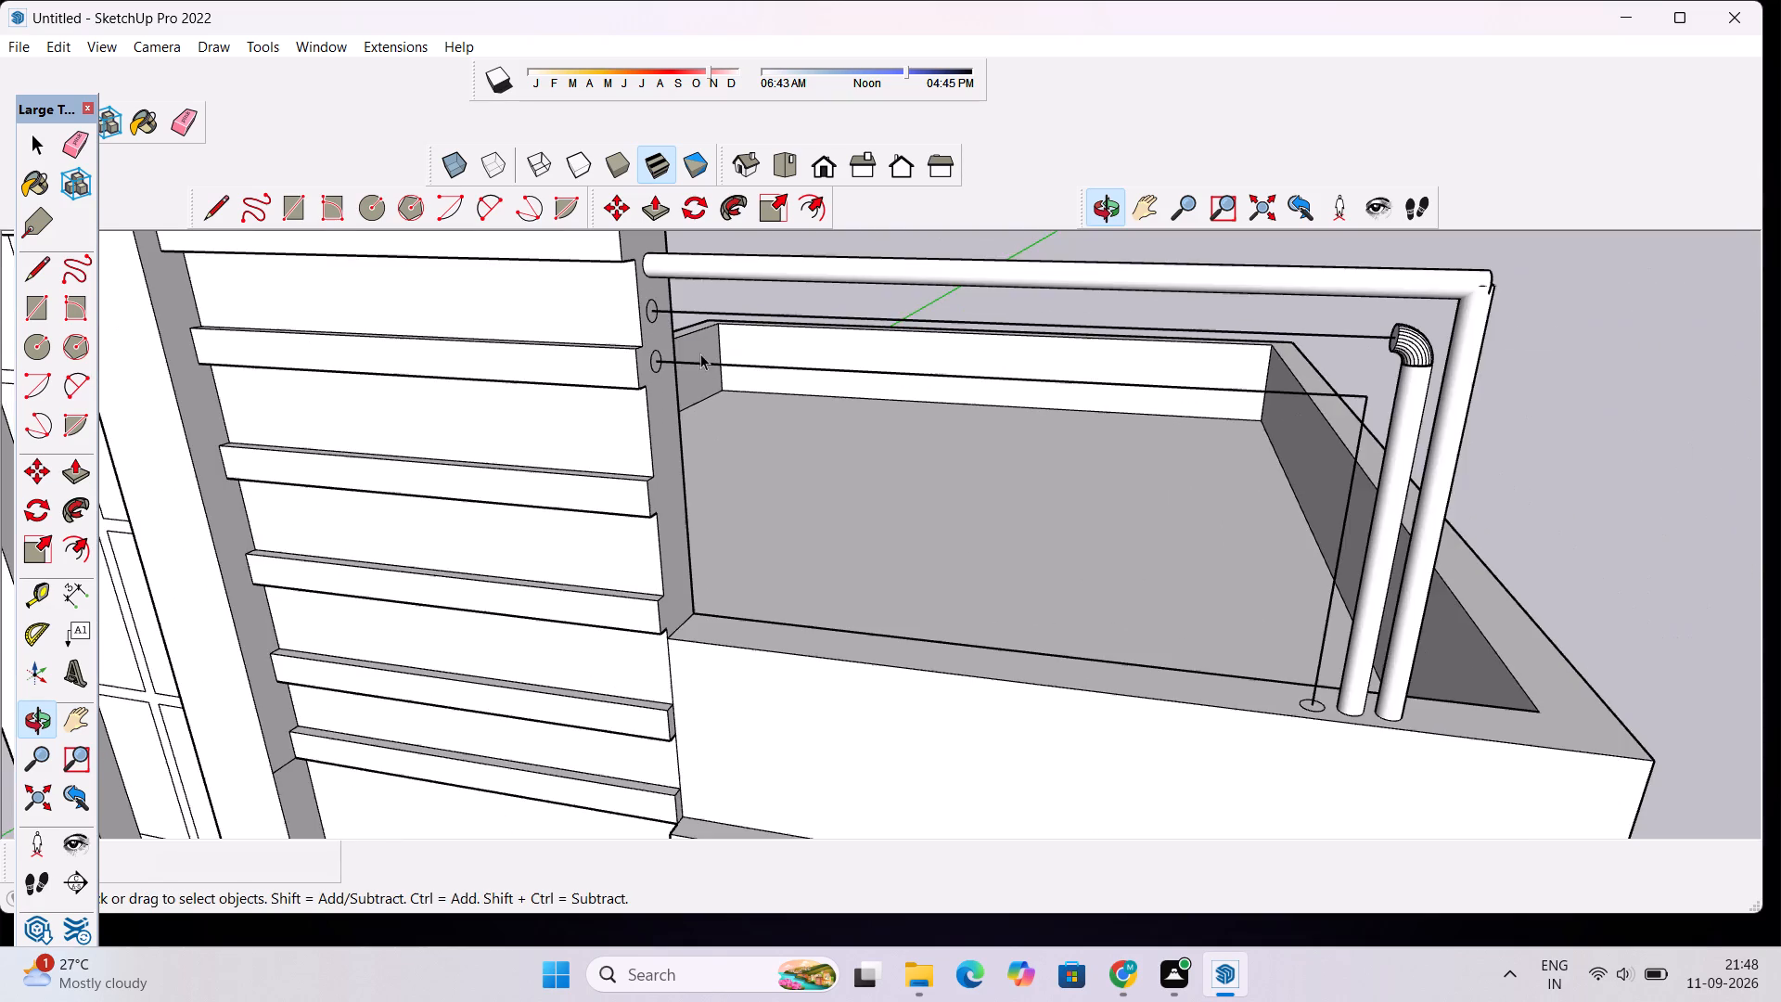
scroll(664, 329, "up", 8)
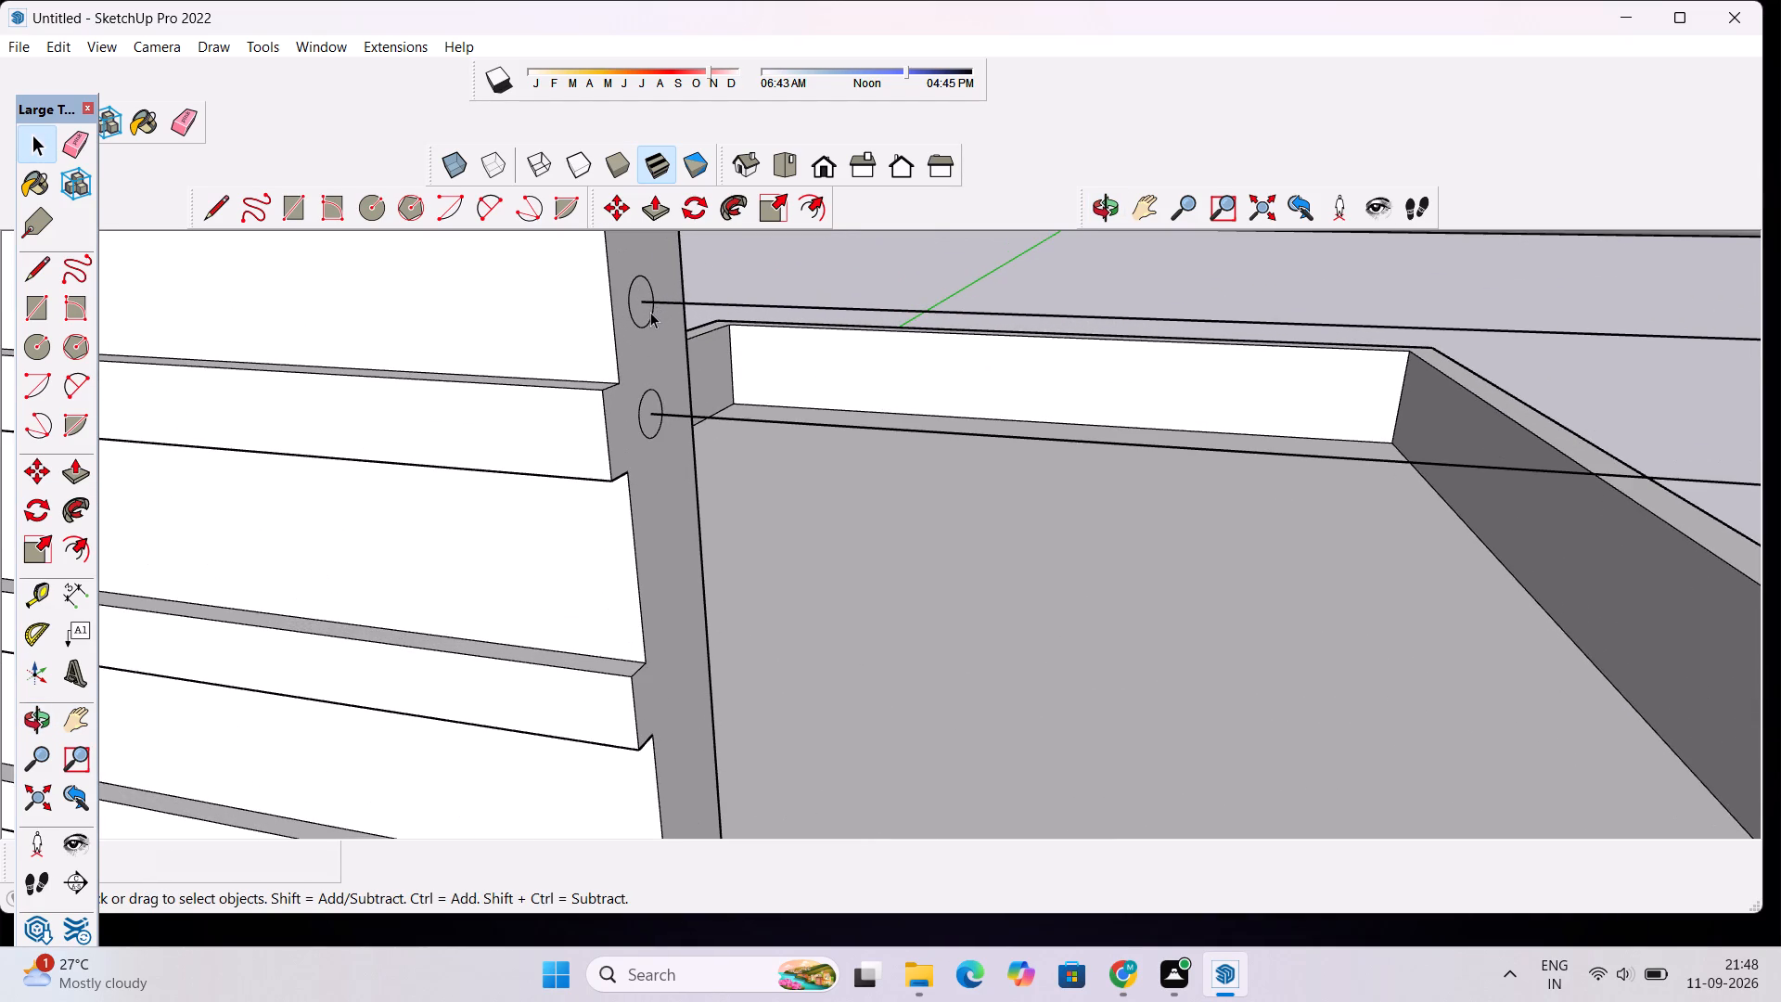
double_click(649, 313)
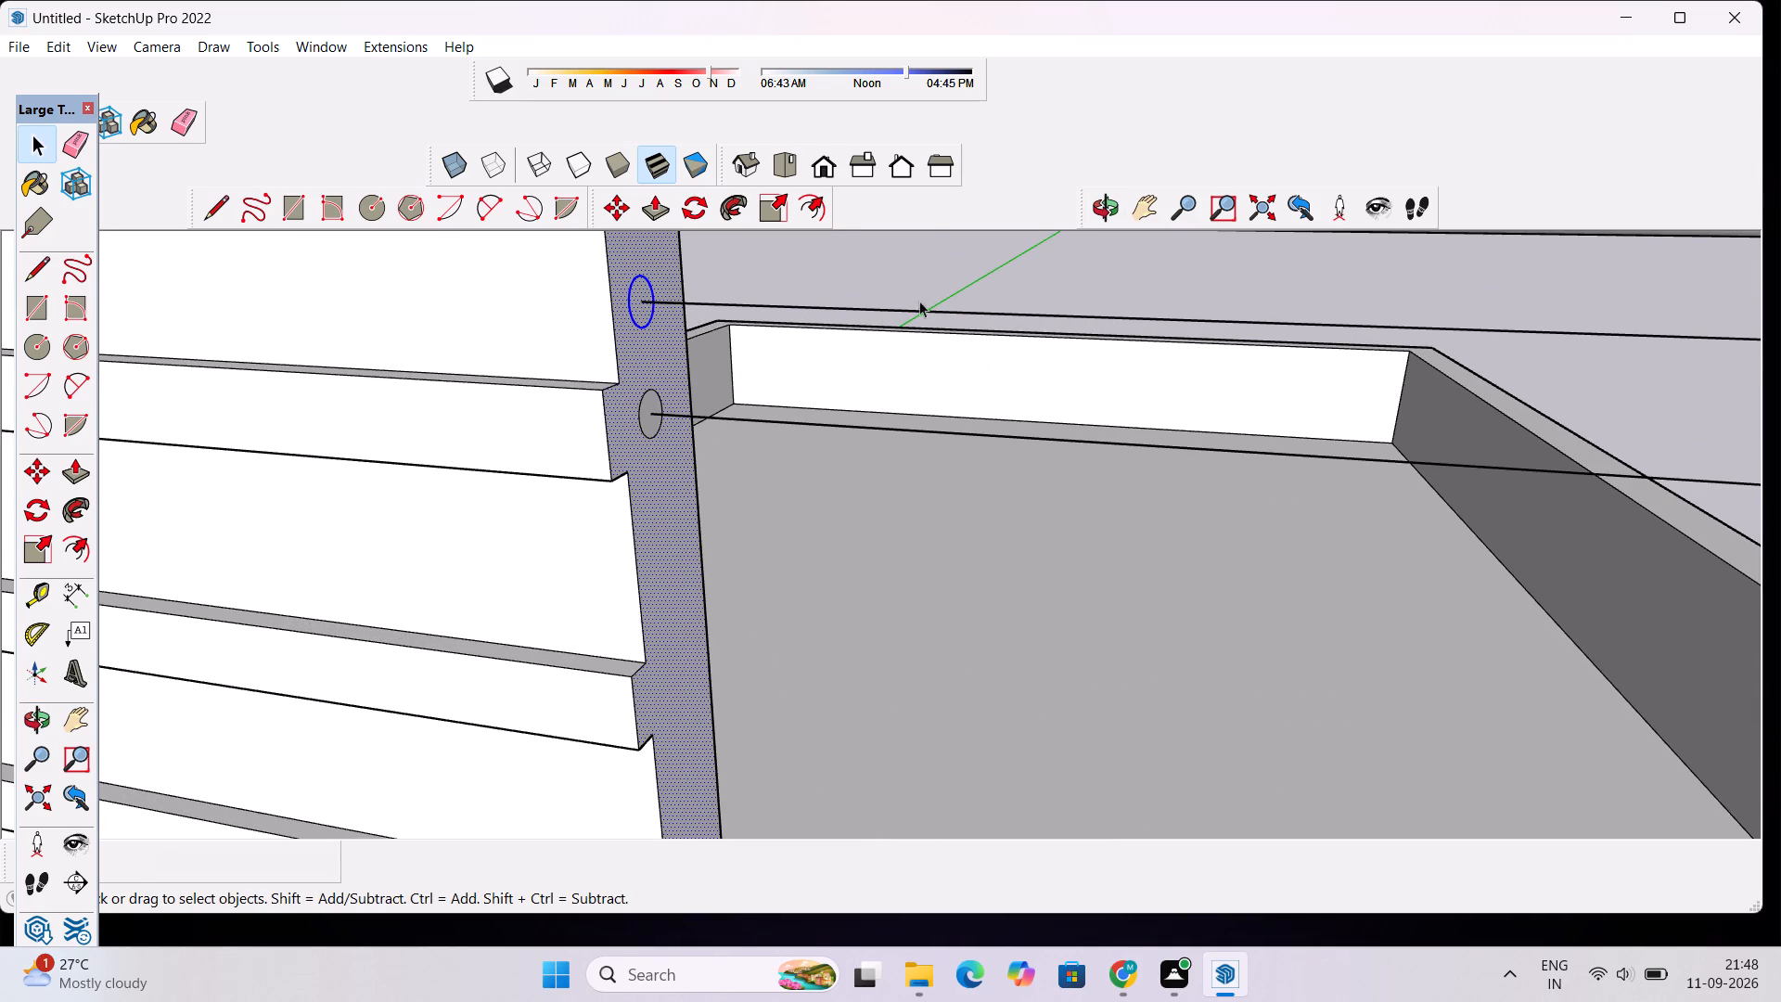
left_click(943, 264)
double_click(636, 309)
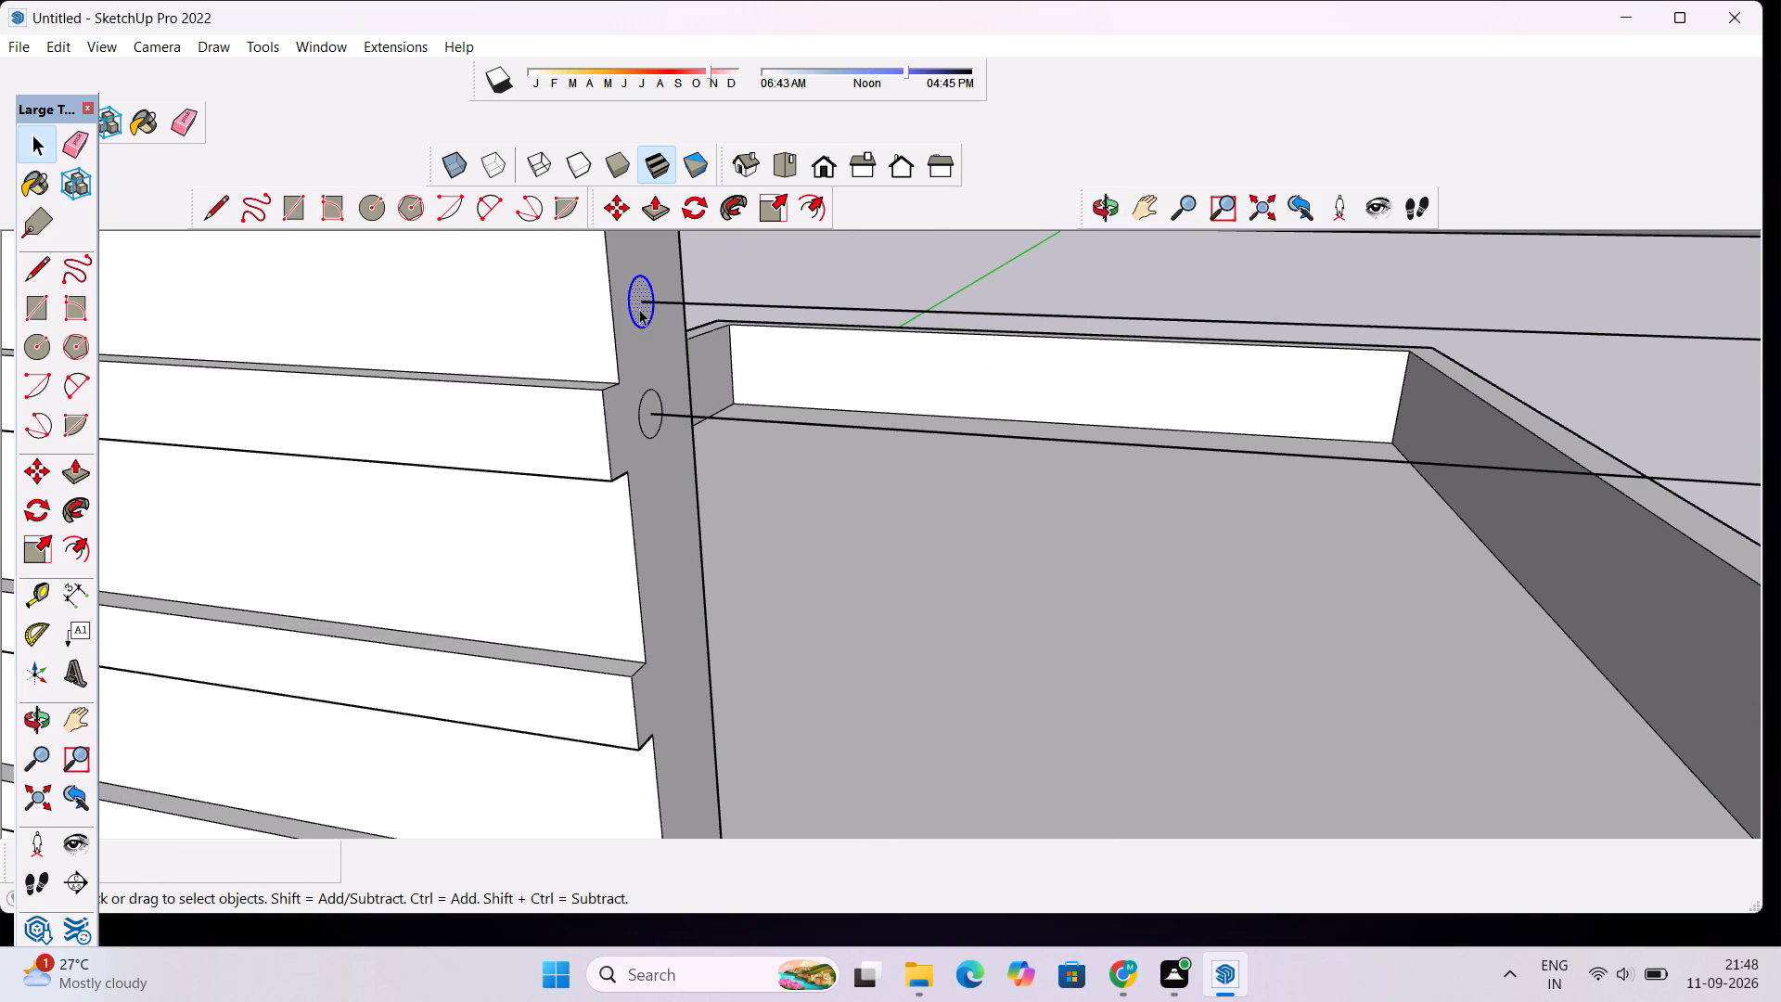
left_click(760, 301, "ctrl")
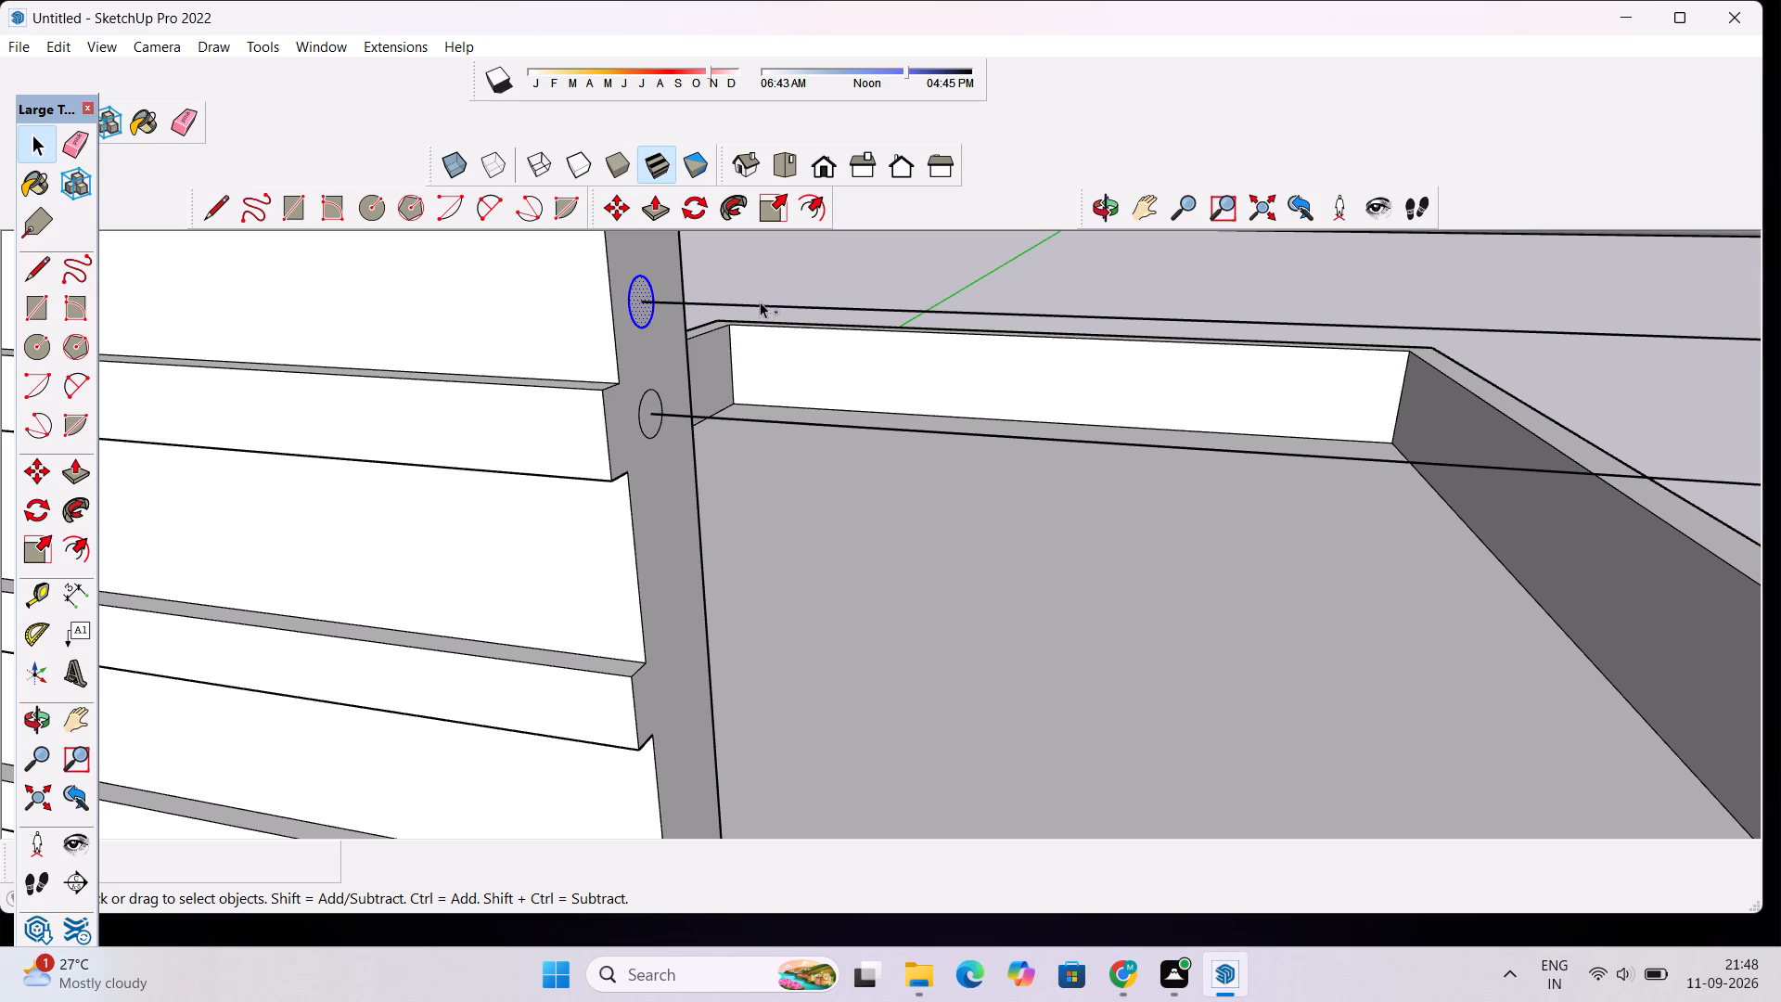
left_click(765, 308, "ctrl")
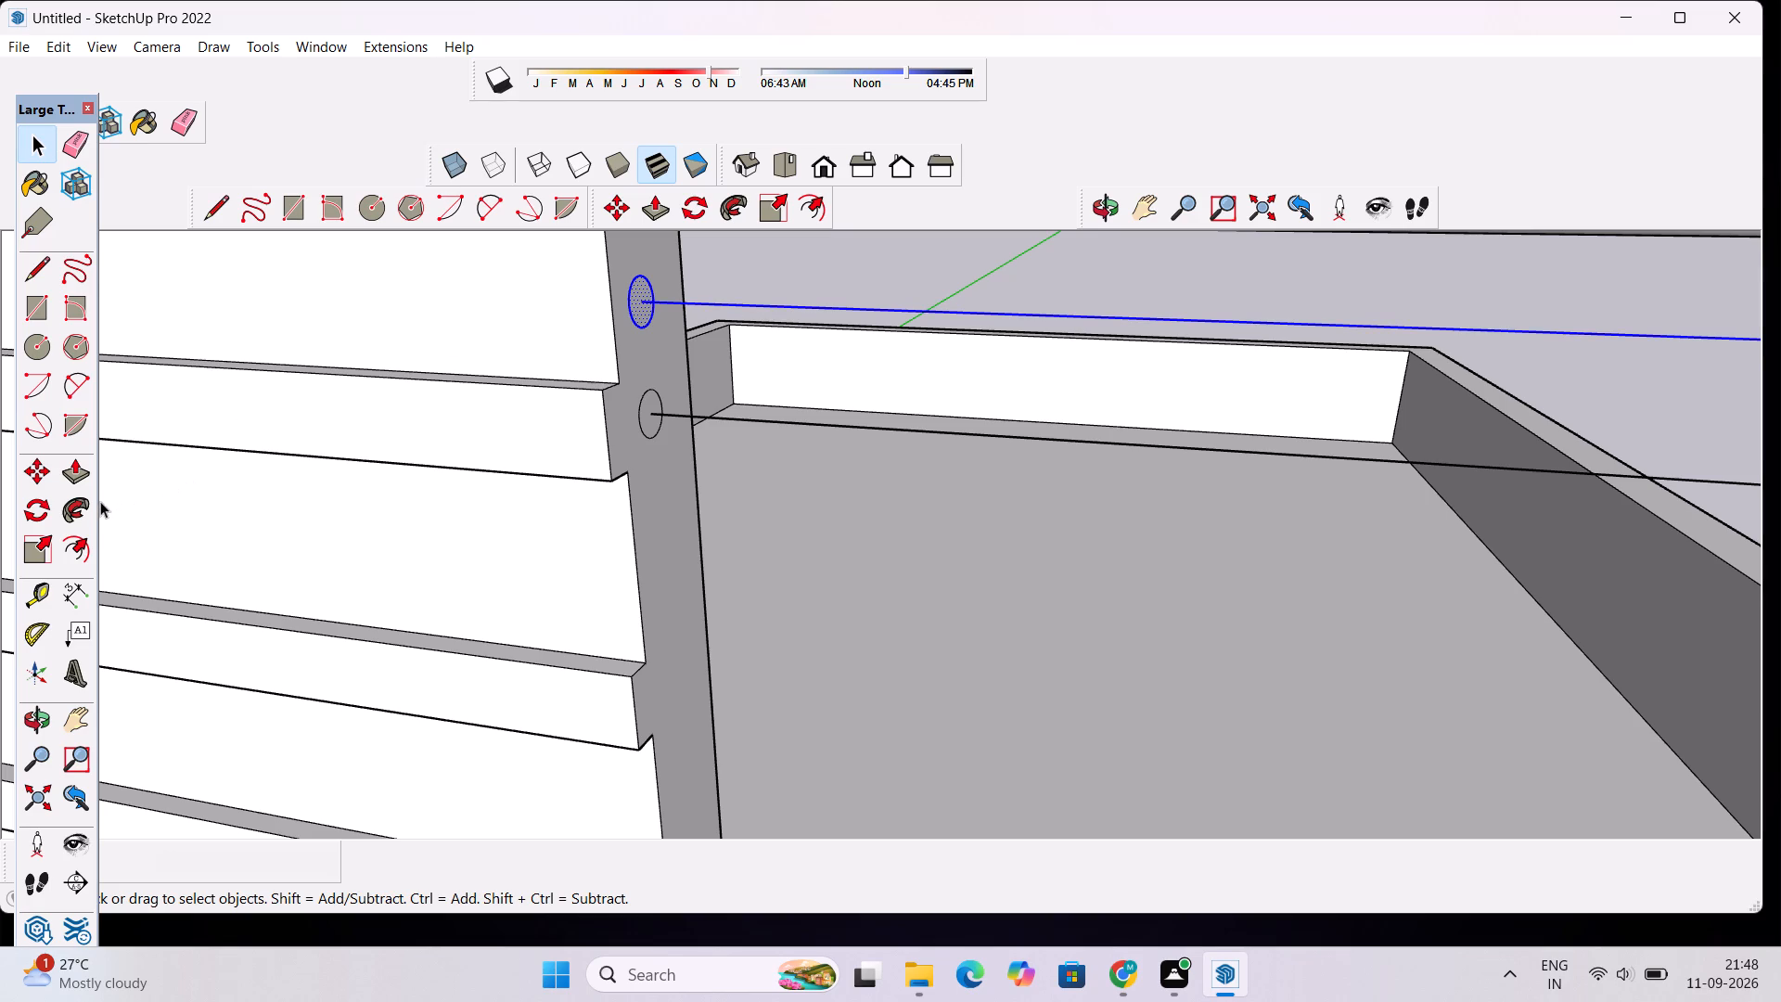
left_click(82, 505)
left_click(643, 304)
Sweep the innermost circle on the parapet top up along the vertical part of the innermost path line with Follow Me.
scroll(643, 304, "down", 10)
scroll(1156, 309, "down", 4)
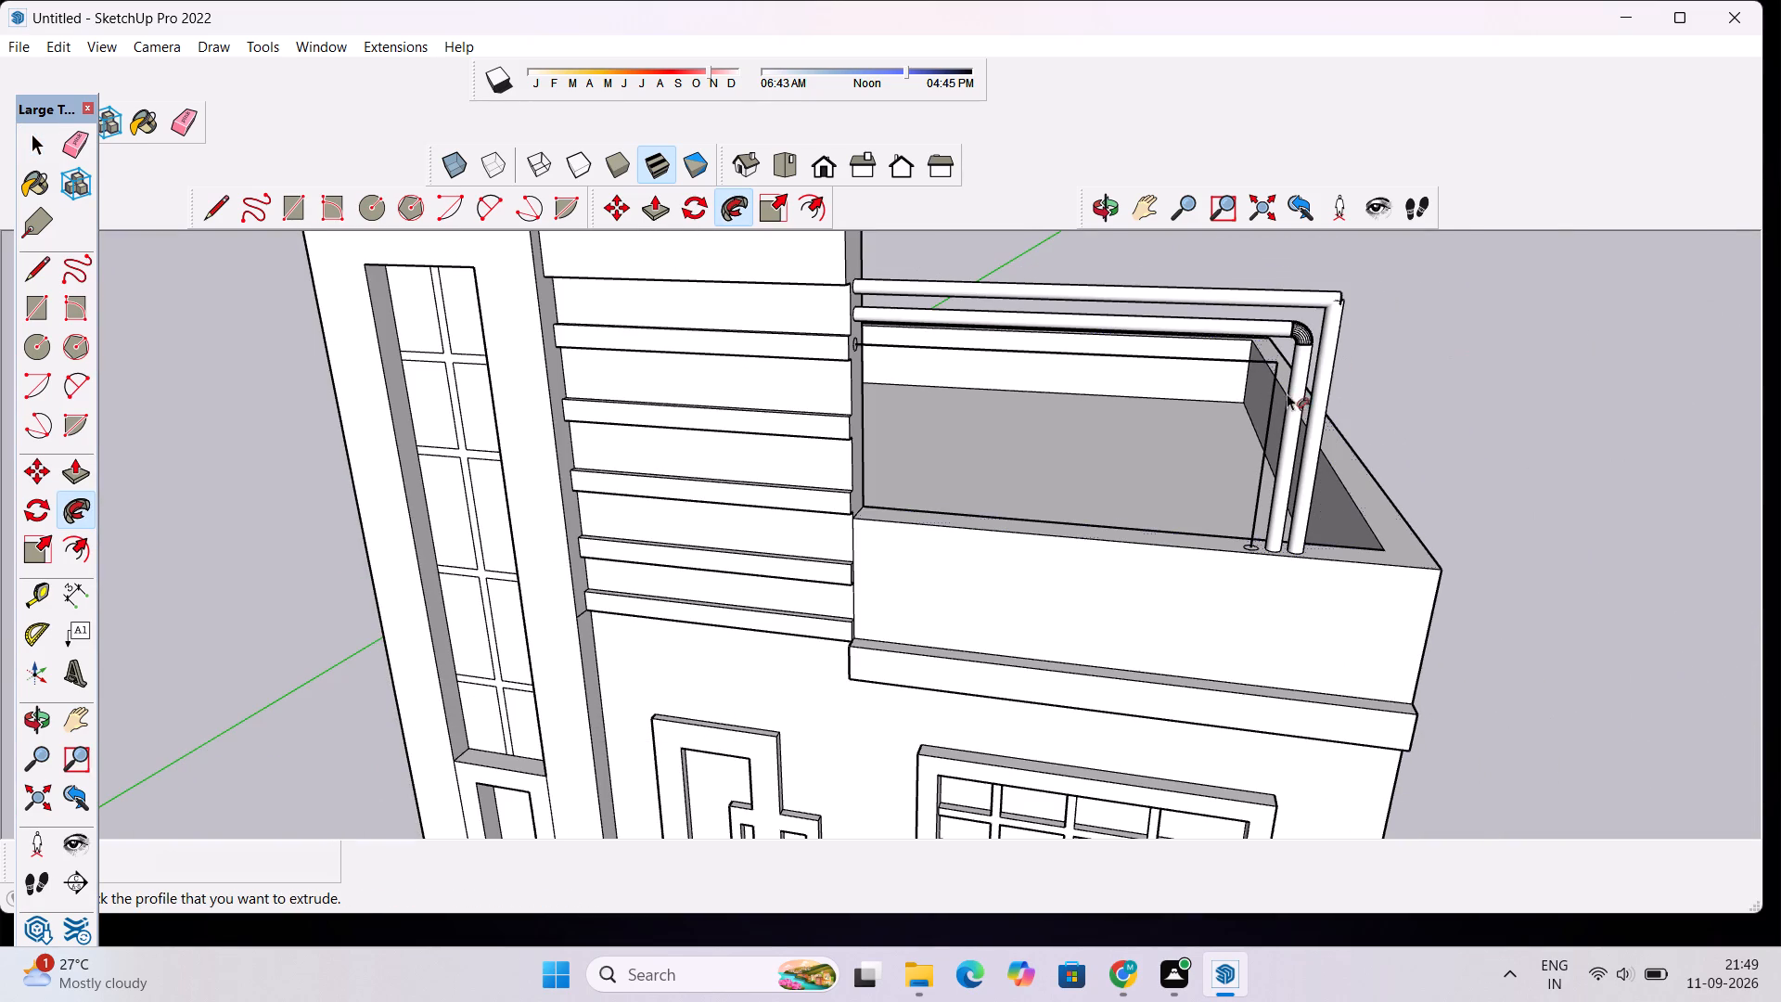
scroll(1182, 399, "up", 5)
scroll(1182, 399, "down", 5)
scroll(1284, 595, "up", 4)
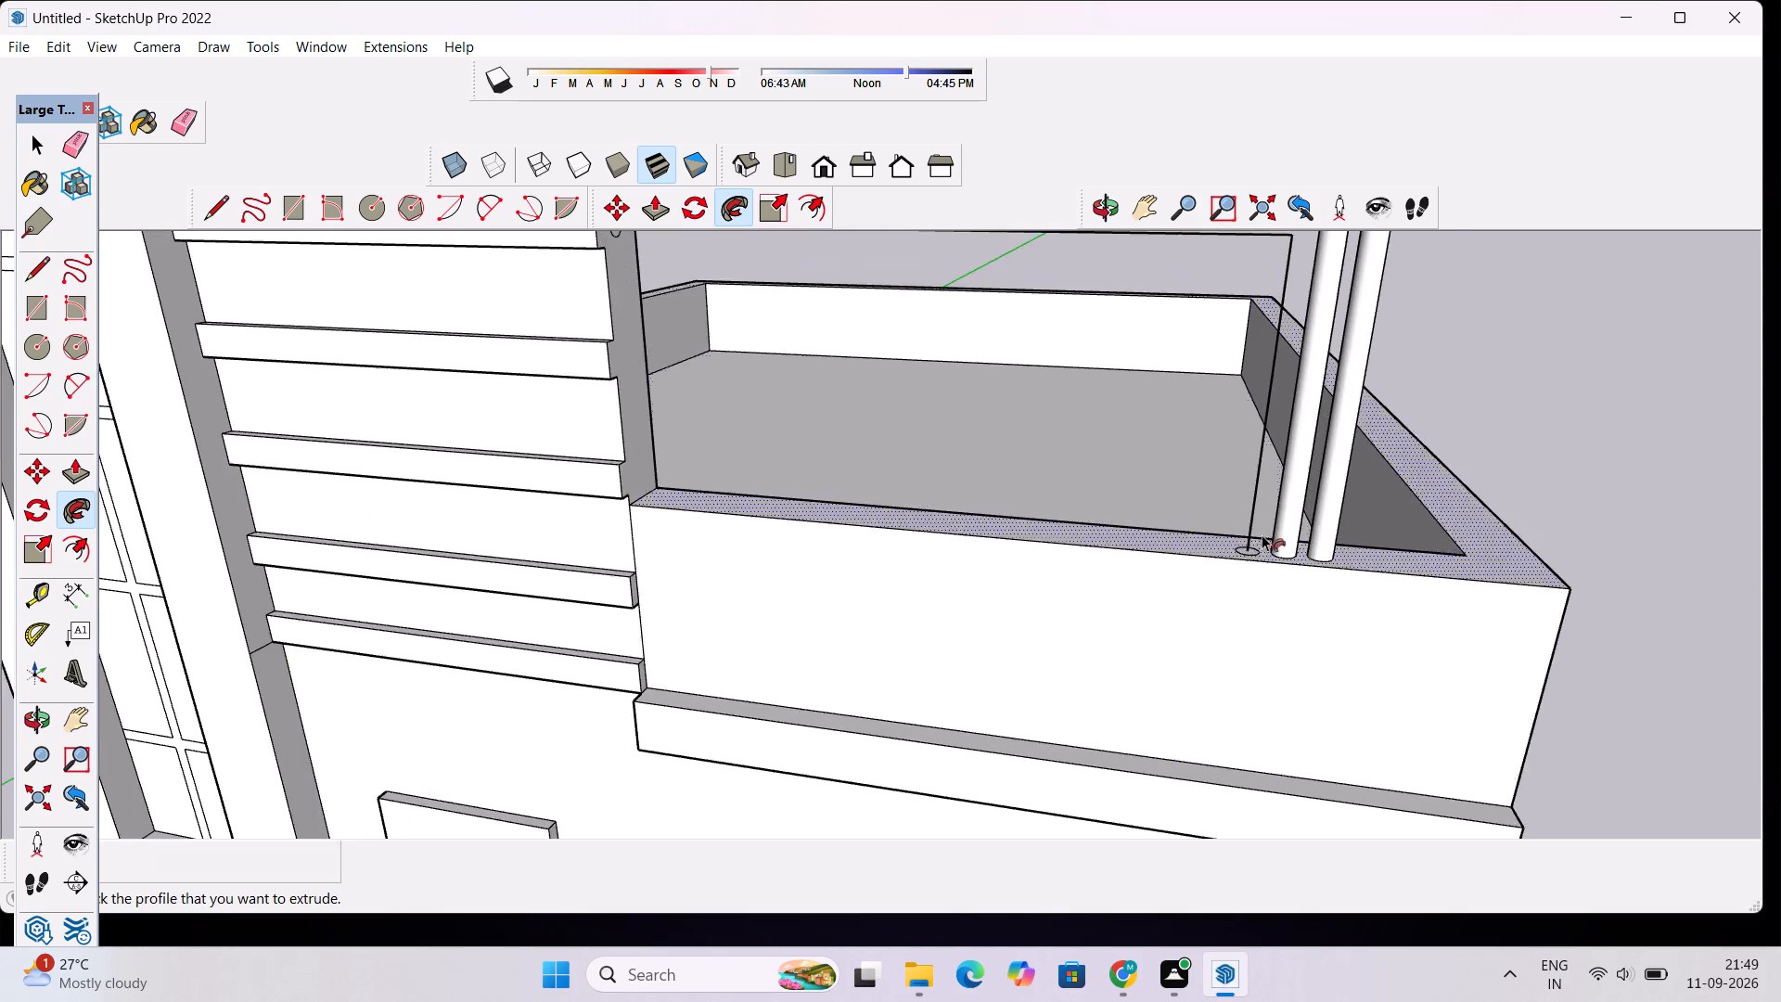
scroll(1262, 534, "up", 9)
left_click(1225, 601)
key("space")
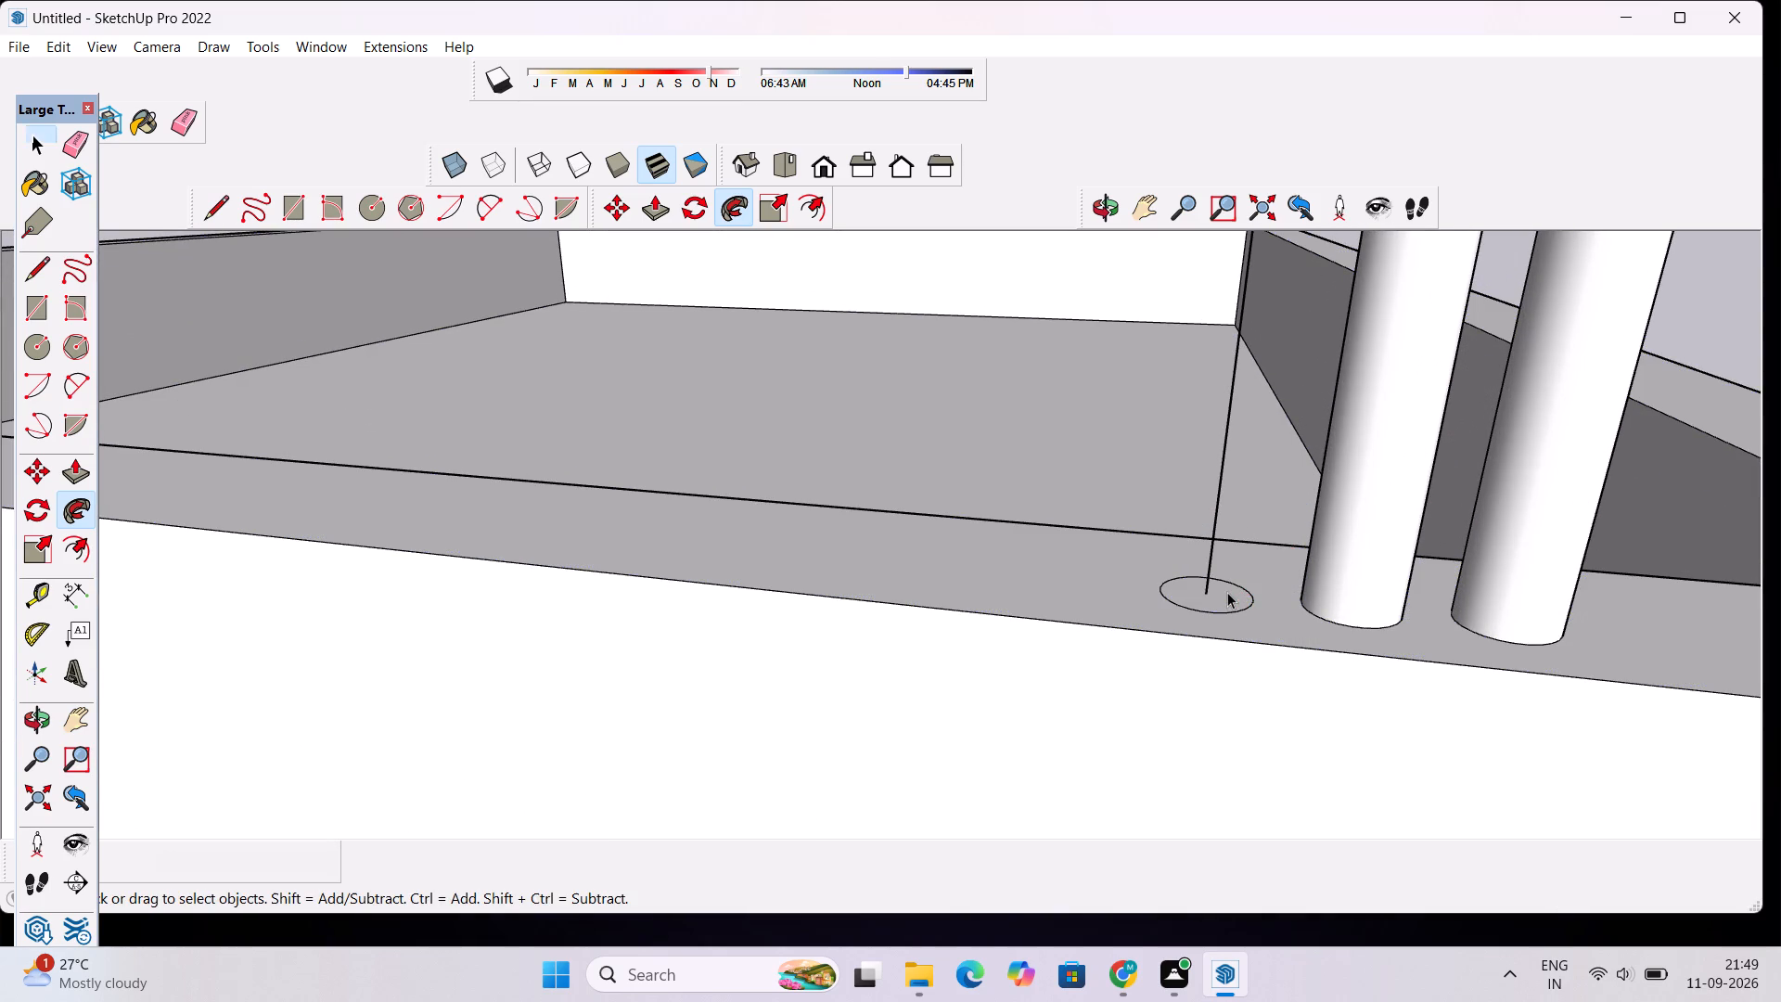
double_click(1227, 592)
left_click(1214, 516, "ctrl")
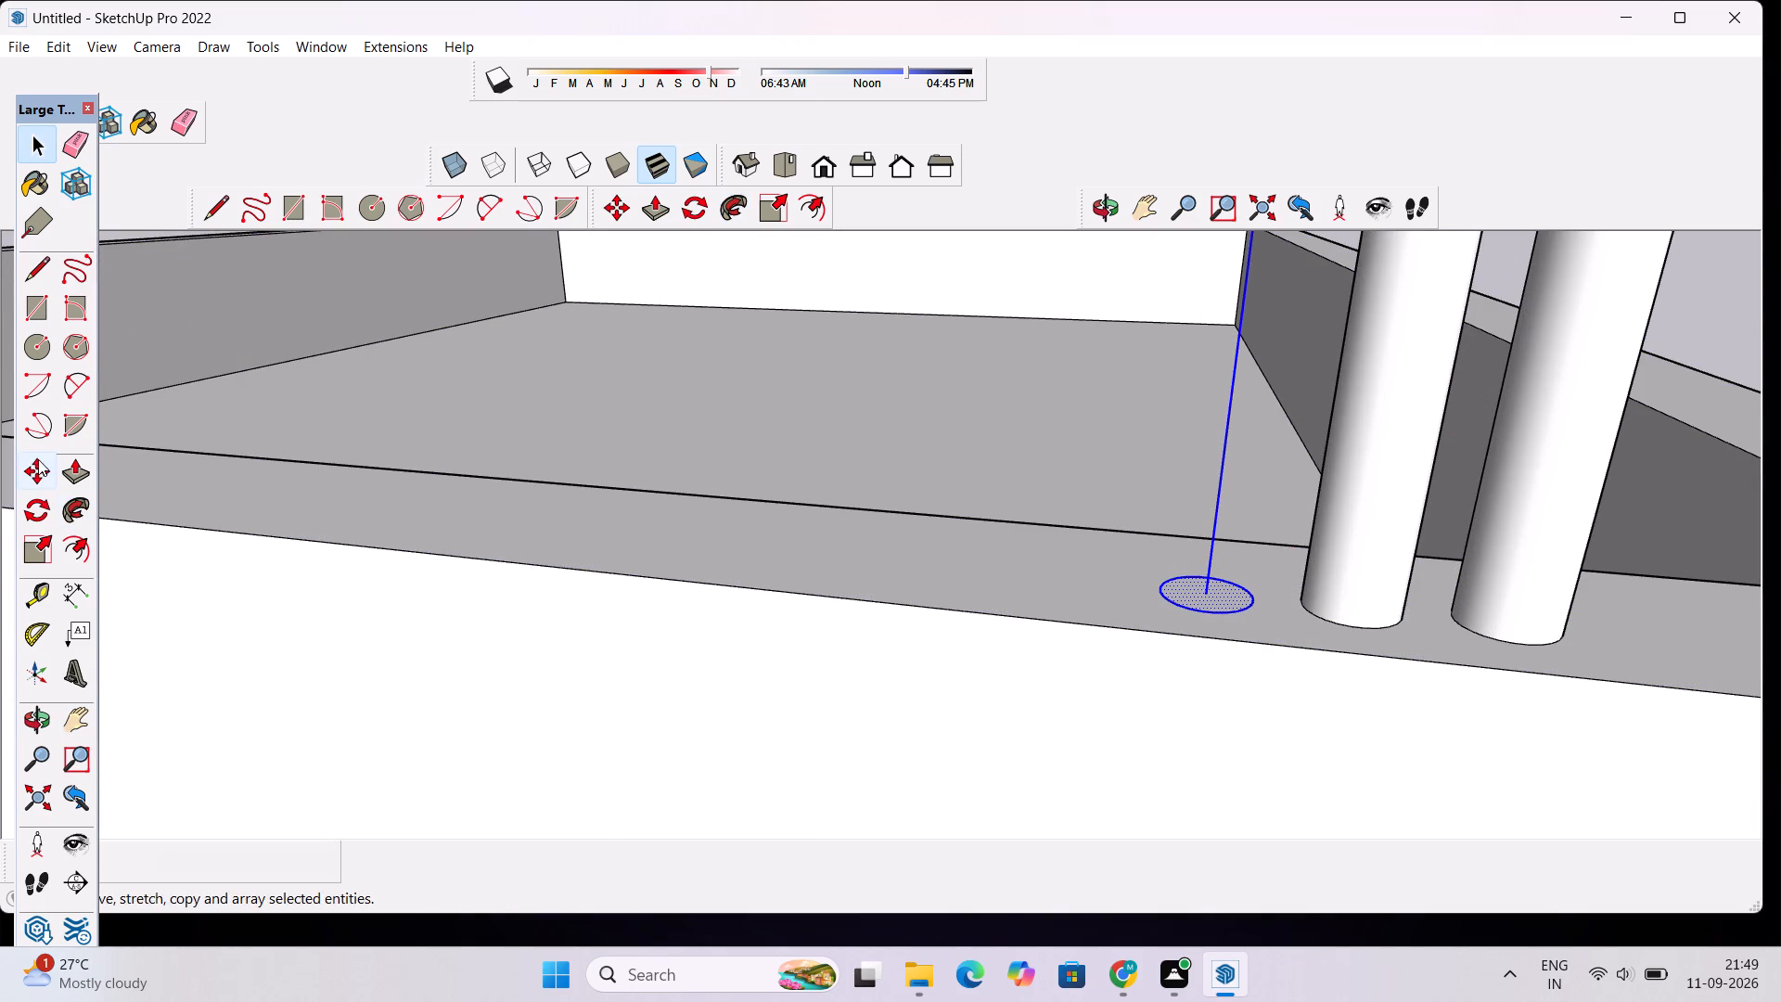
left_click(74, 513)
left_click(1198, 590)
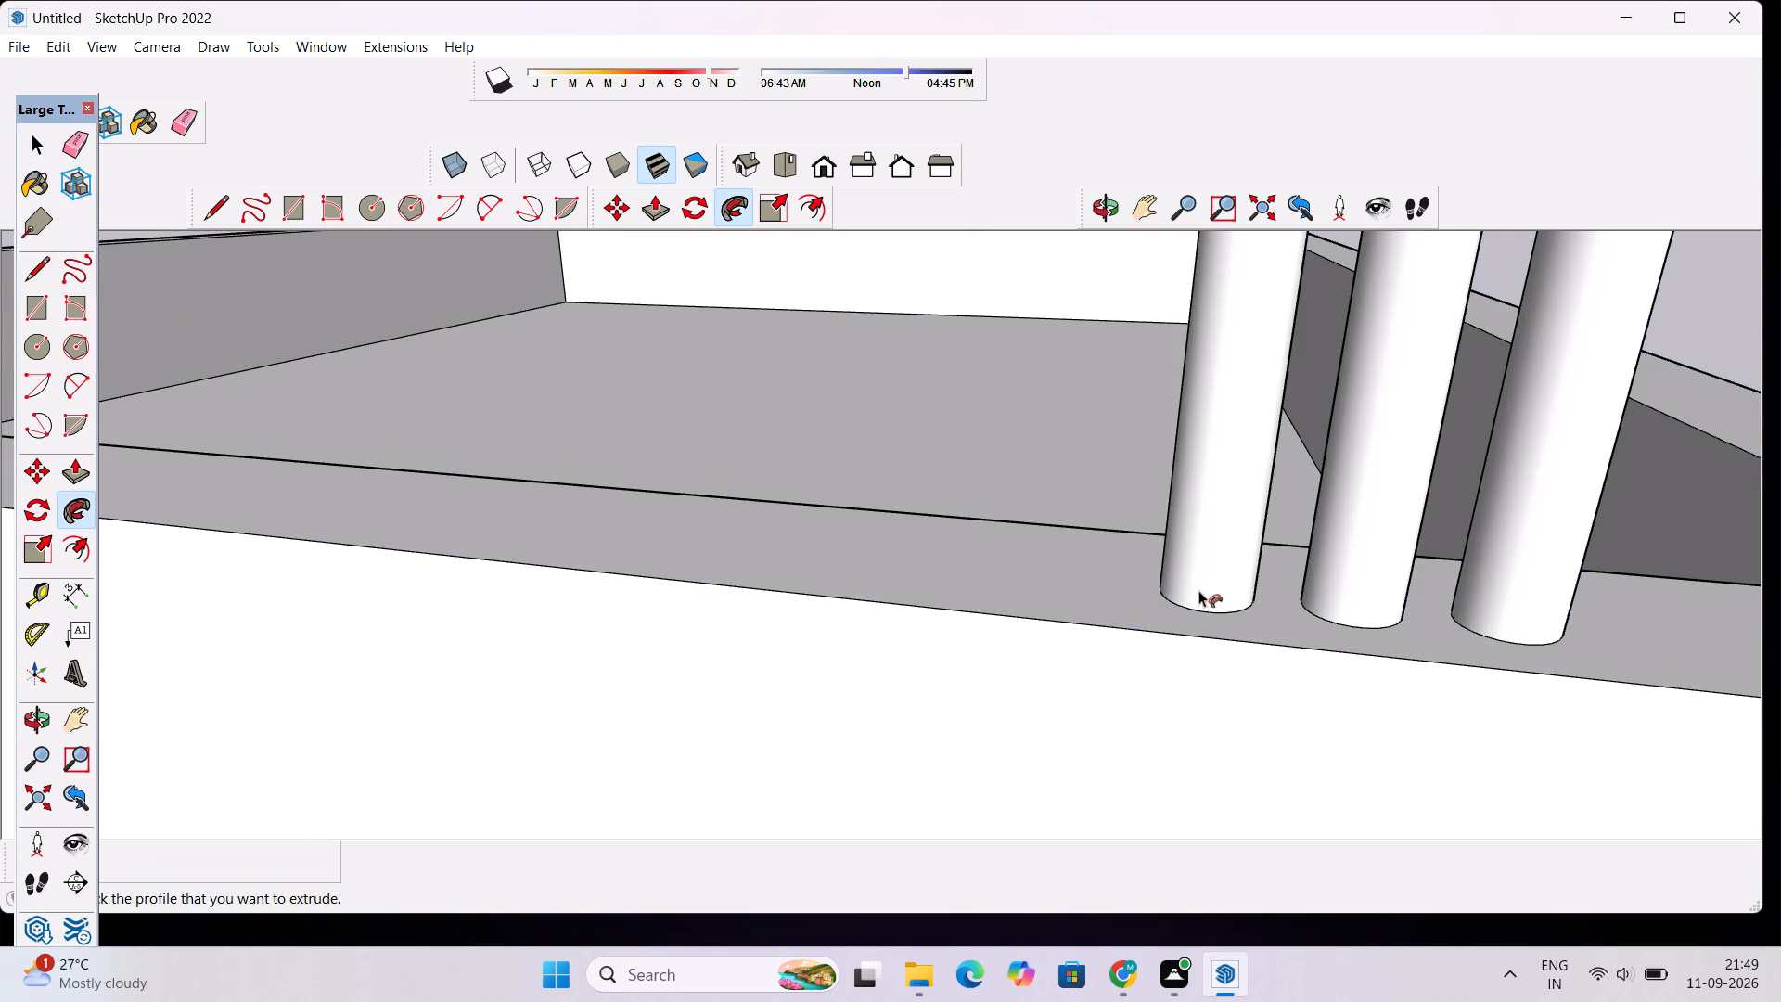
Sweep the innermost circle on the louvred wall's side face along the innermost horizontal path line with Follow Me.
scroll(1199, 590, "down", 20)
scroll(785, 419, "up", 5)
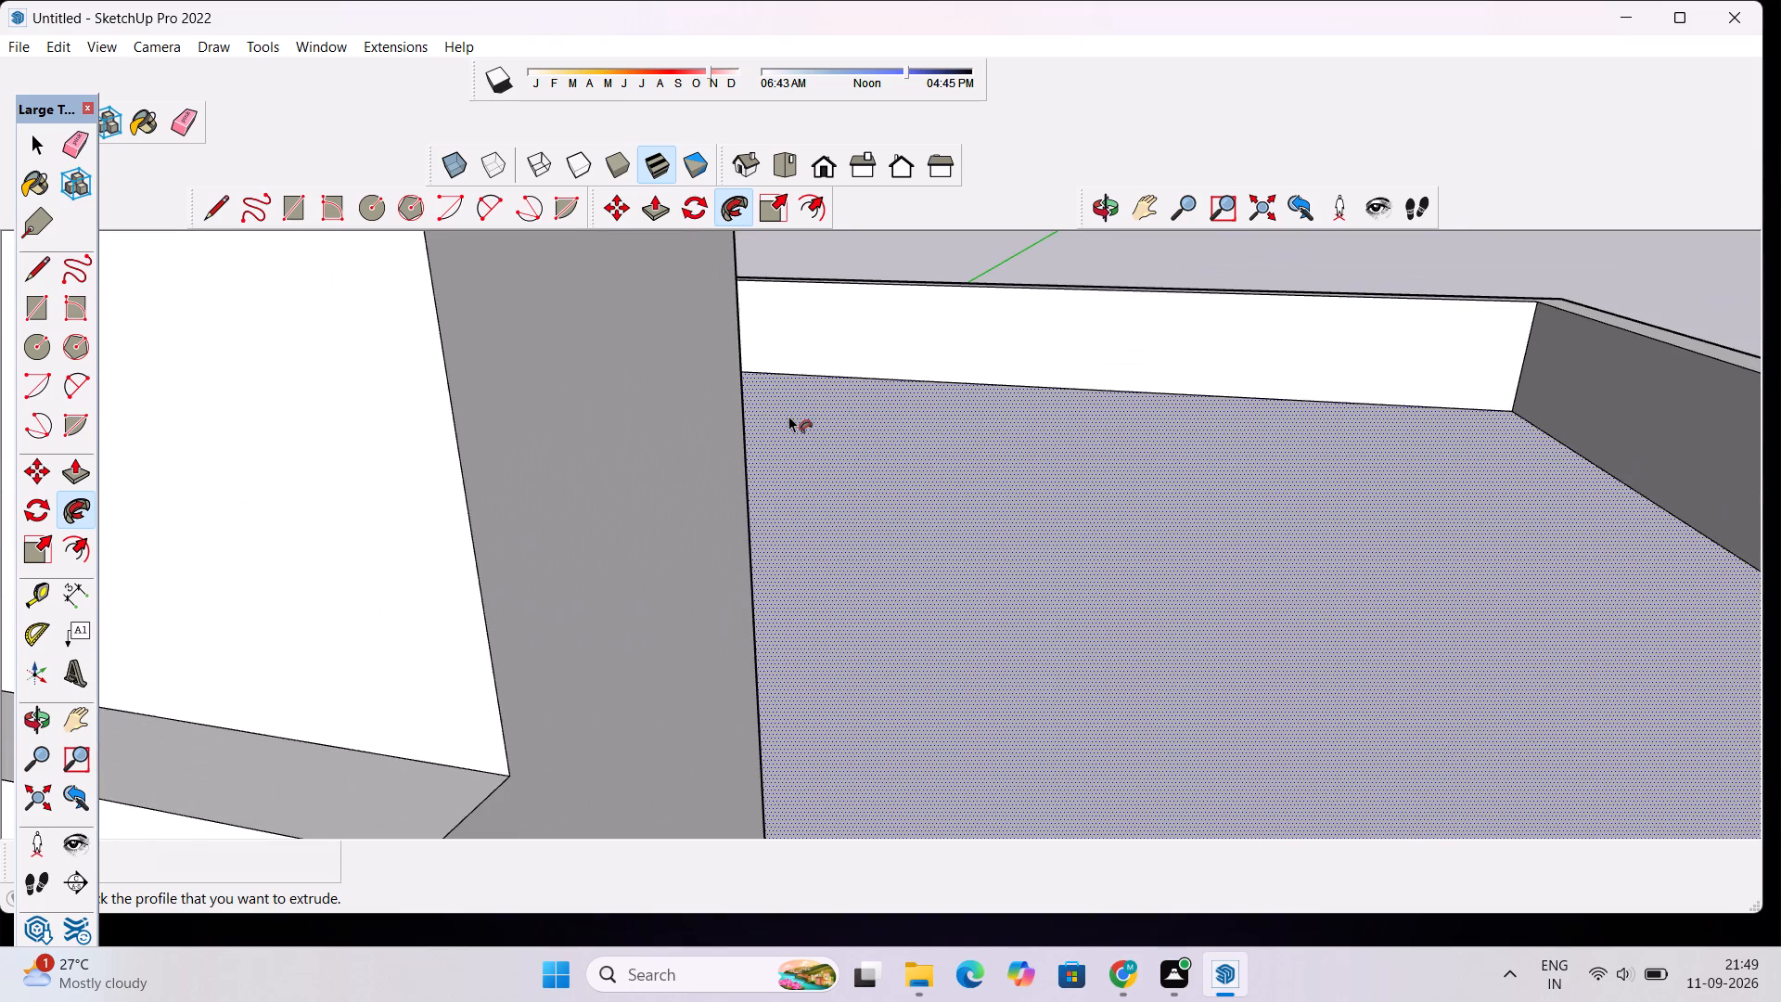
scroll(775, 445, "down", 4)
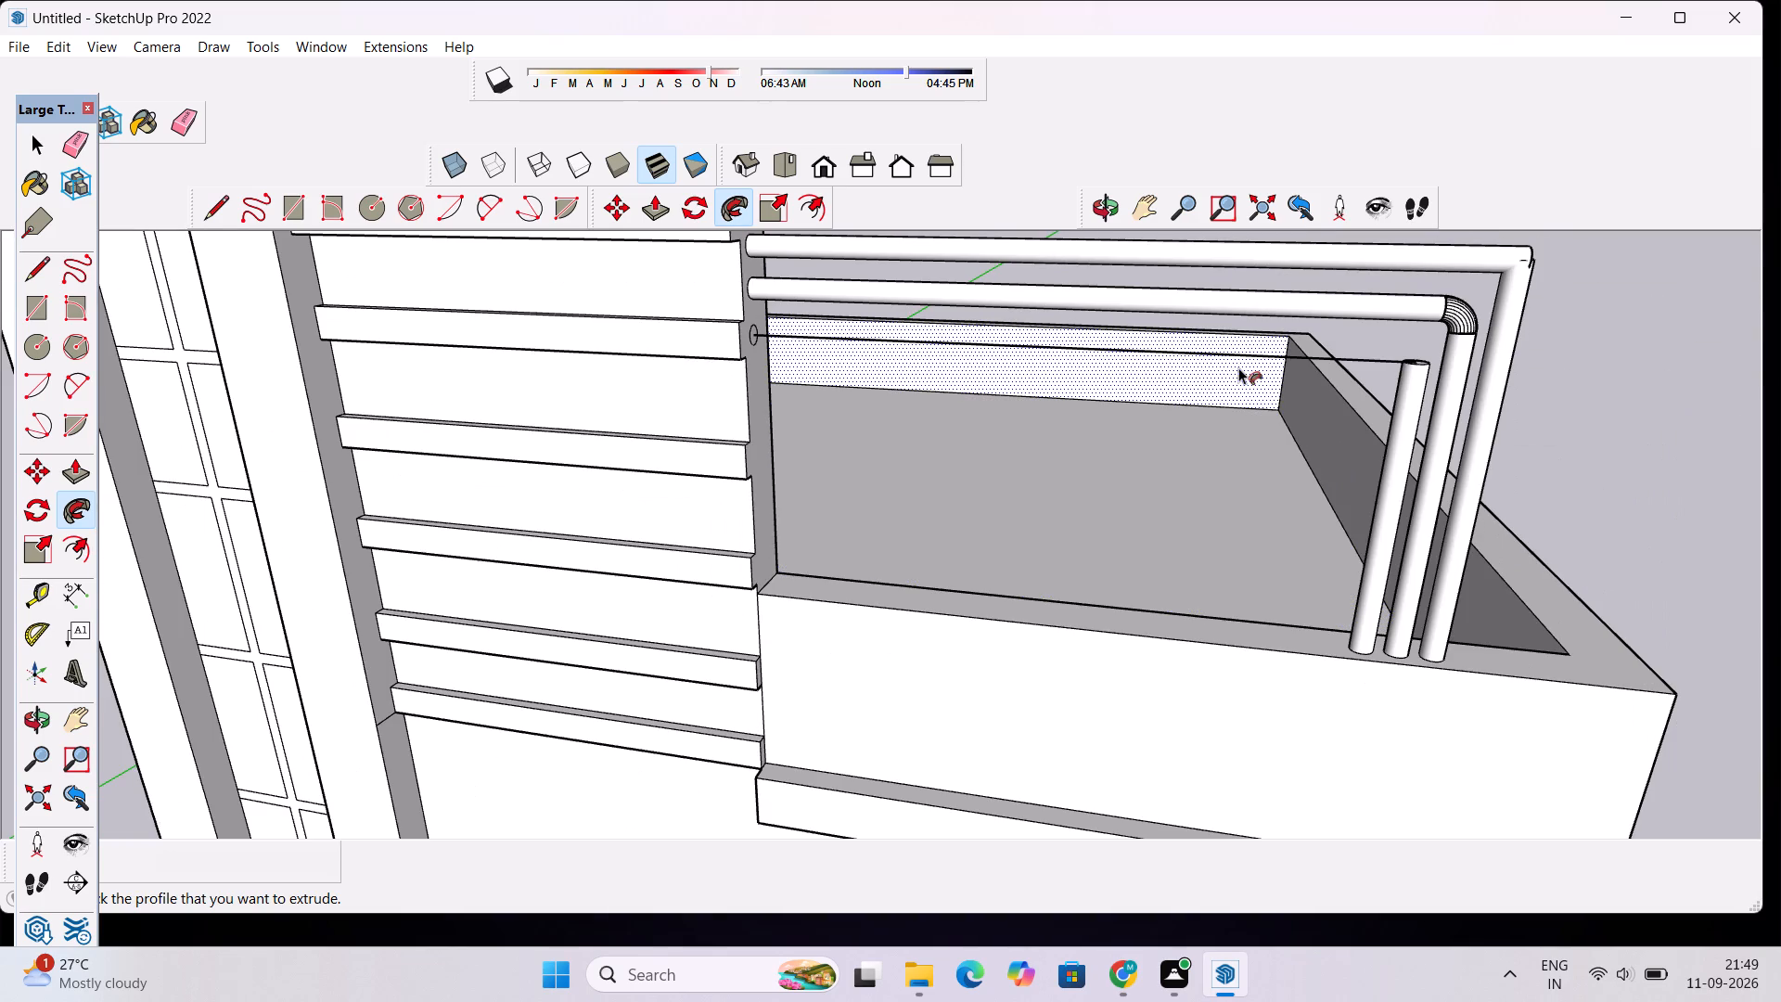
scroll(804, 353, "up", 3)
scroll(738, 365, "down", 1)
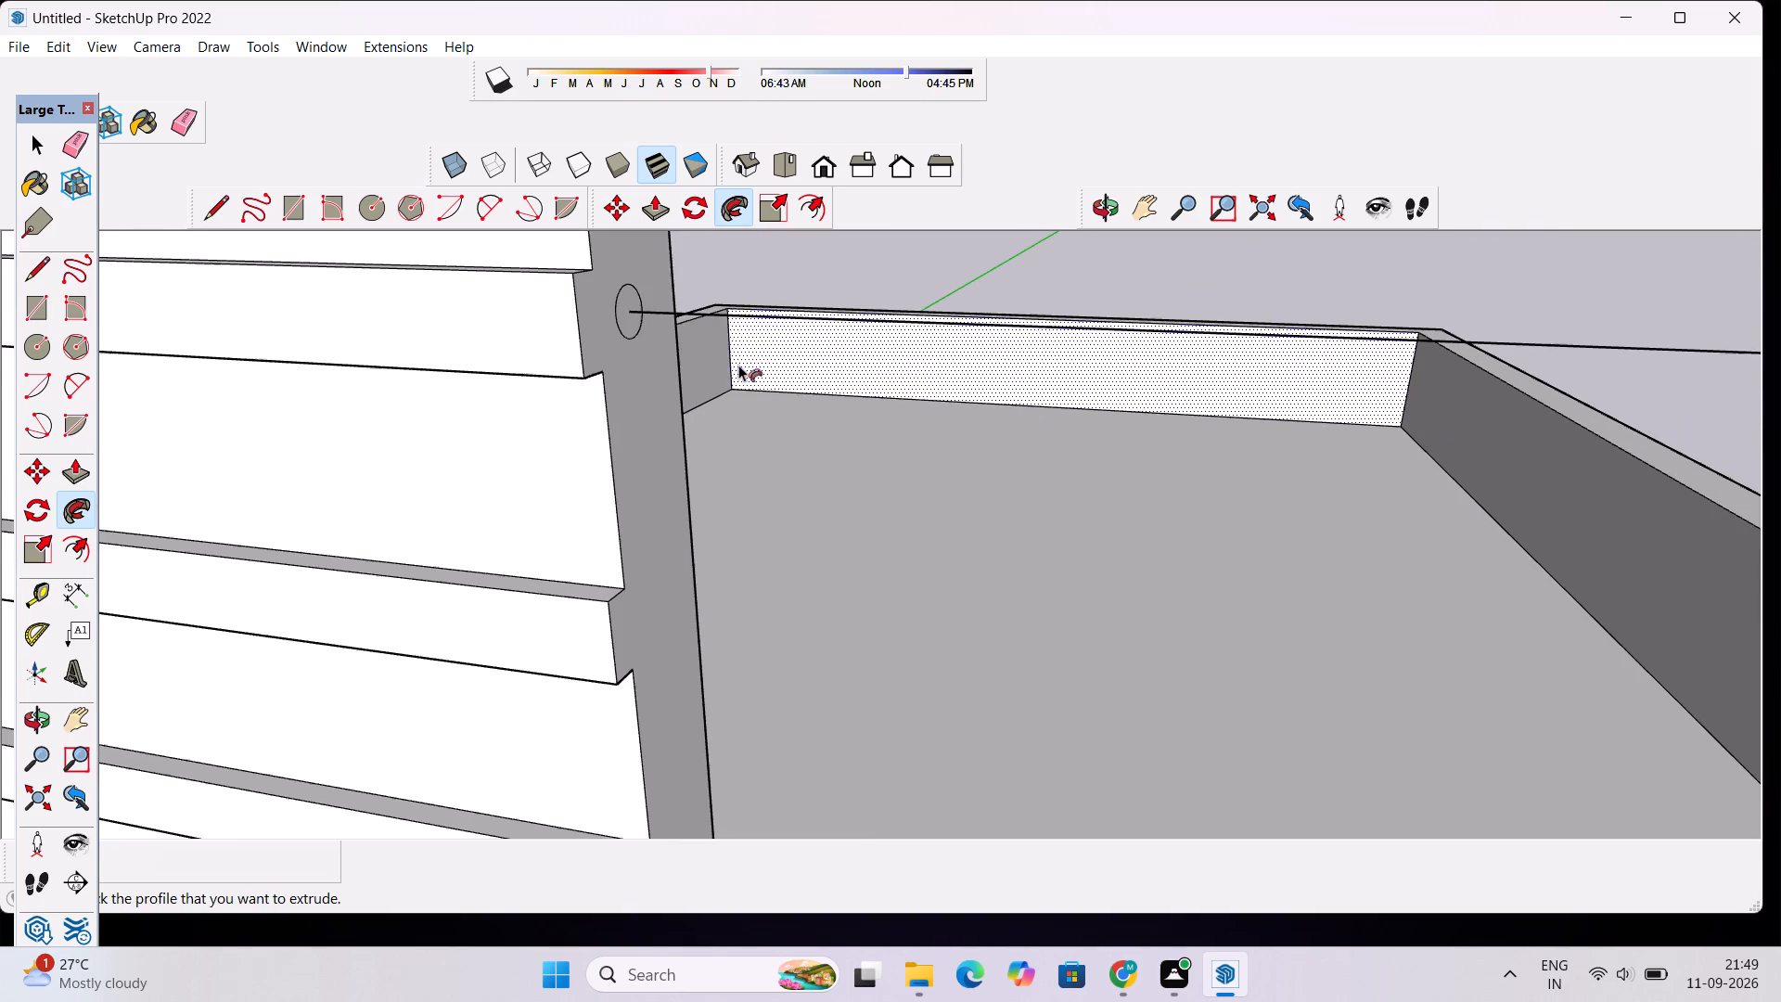
scroll(657, 275, "up", 2)
key("space")
double_click(616, 331)
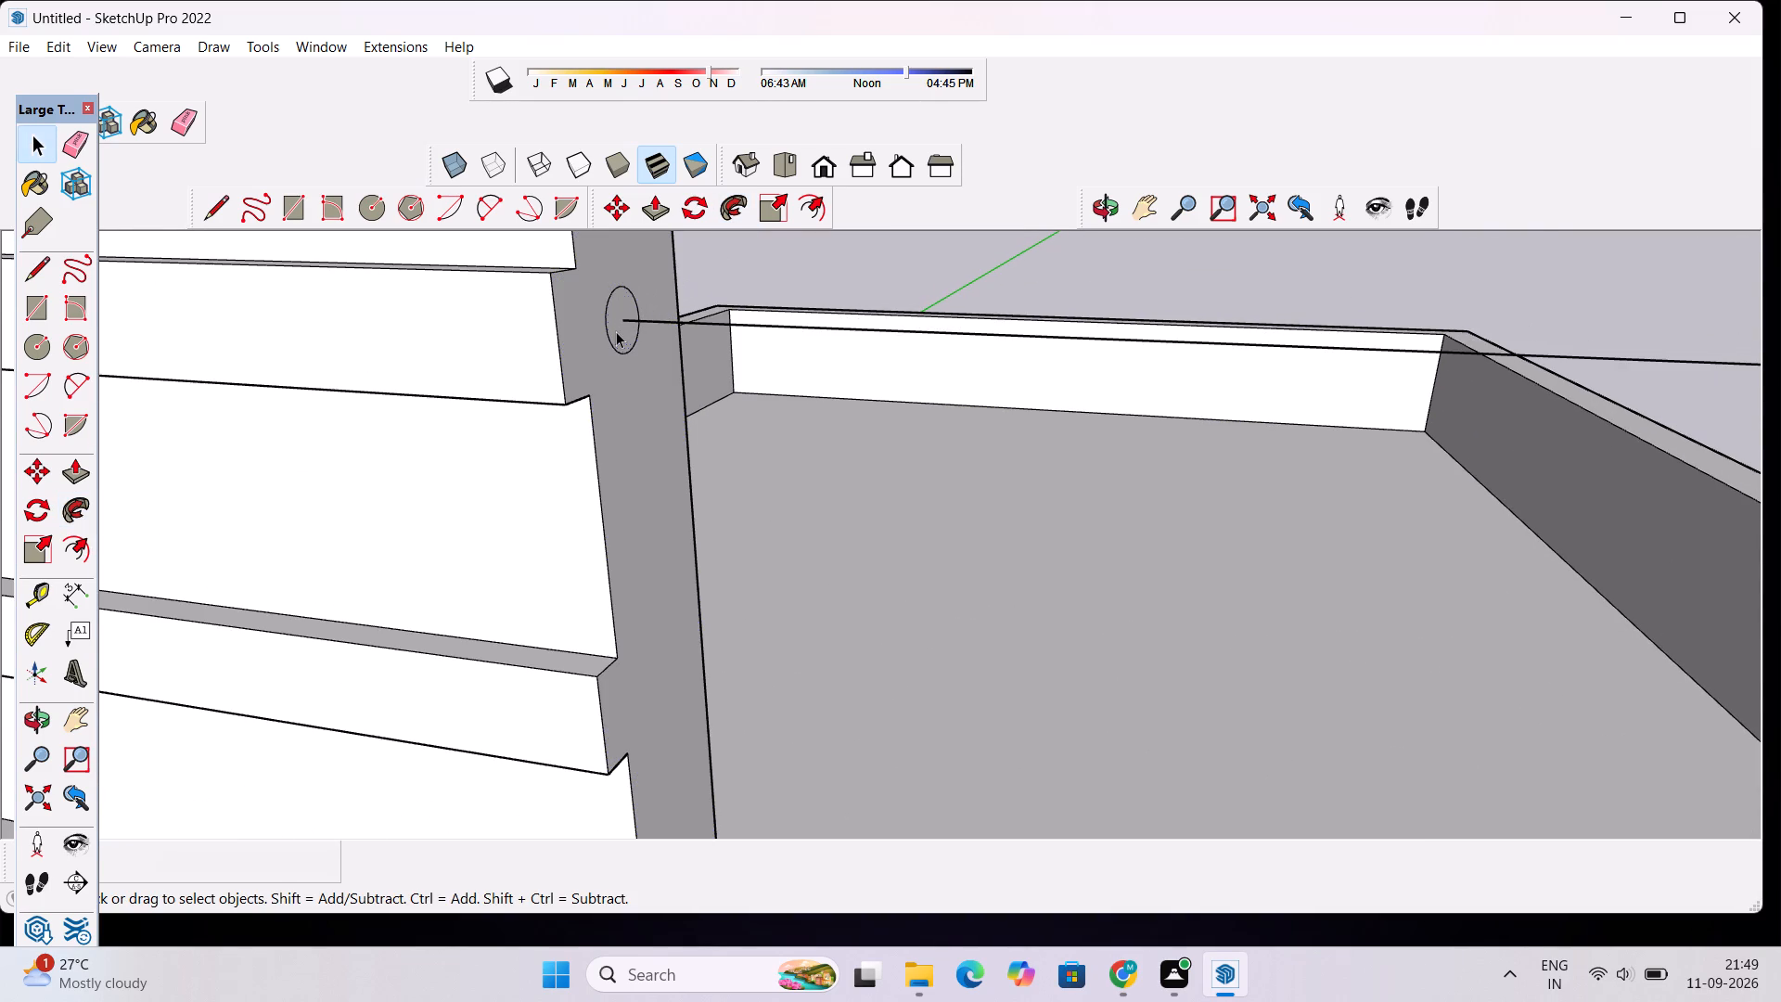
left_click(728, 326, "ctrl")
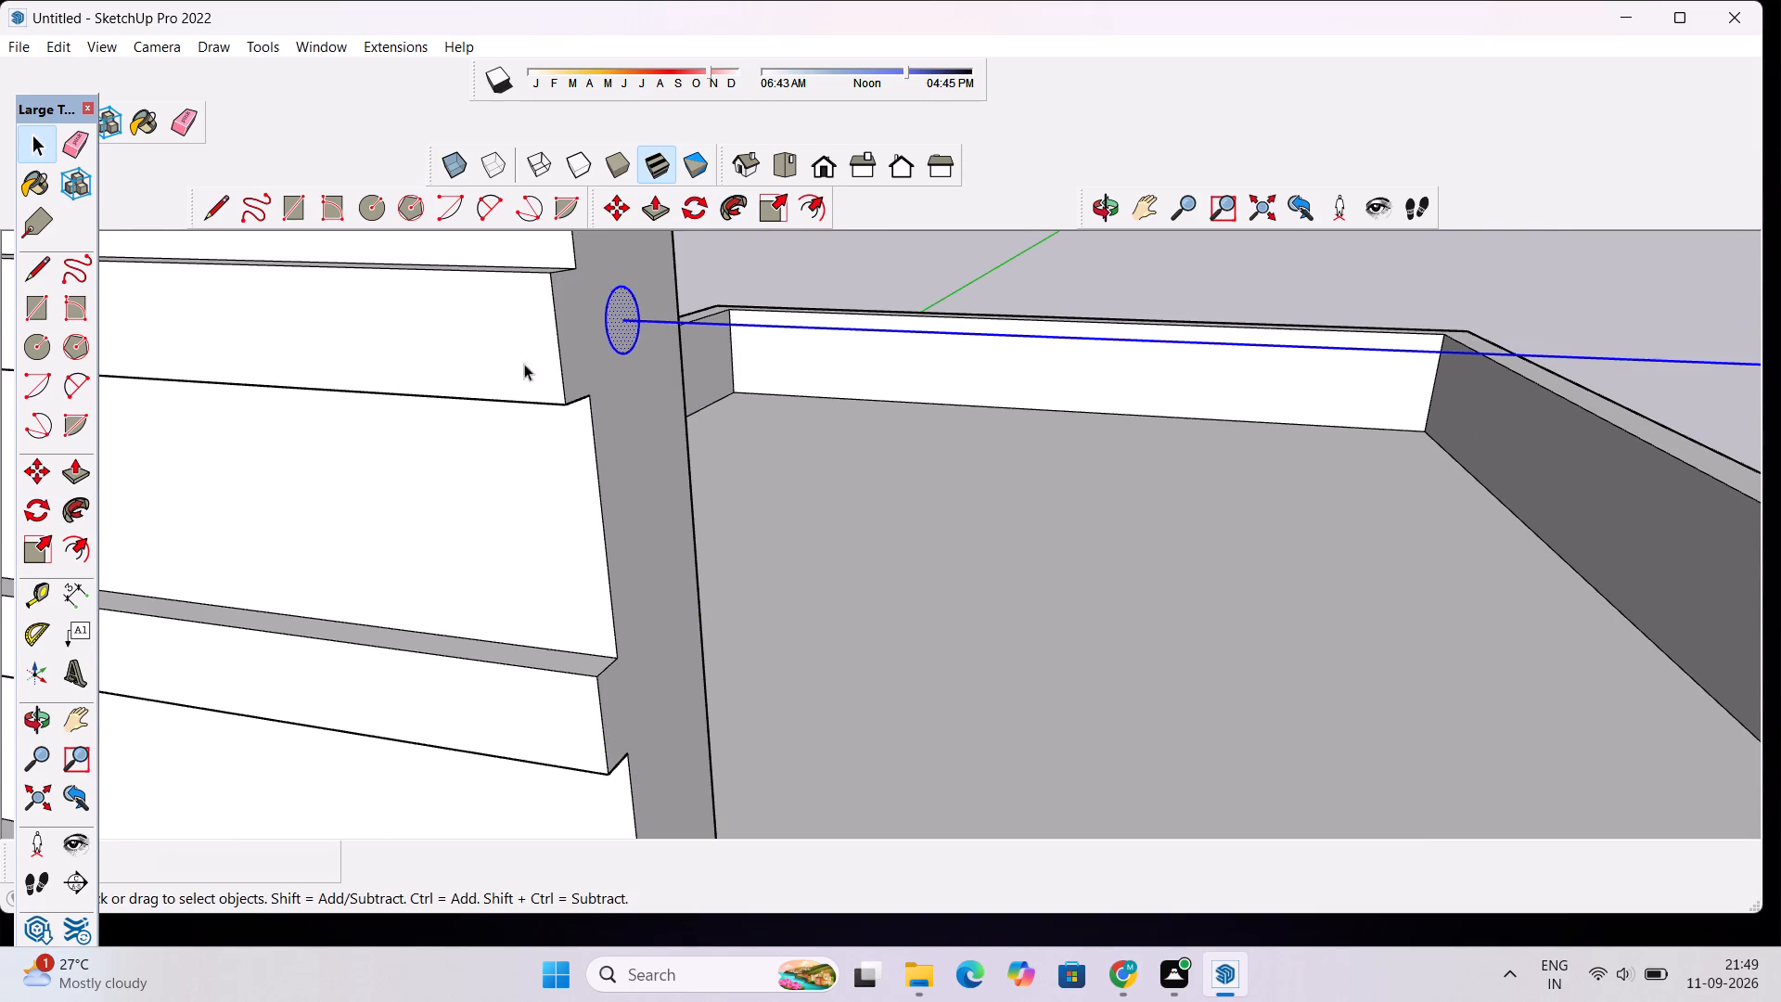
left_click(86, 511)
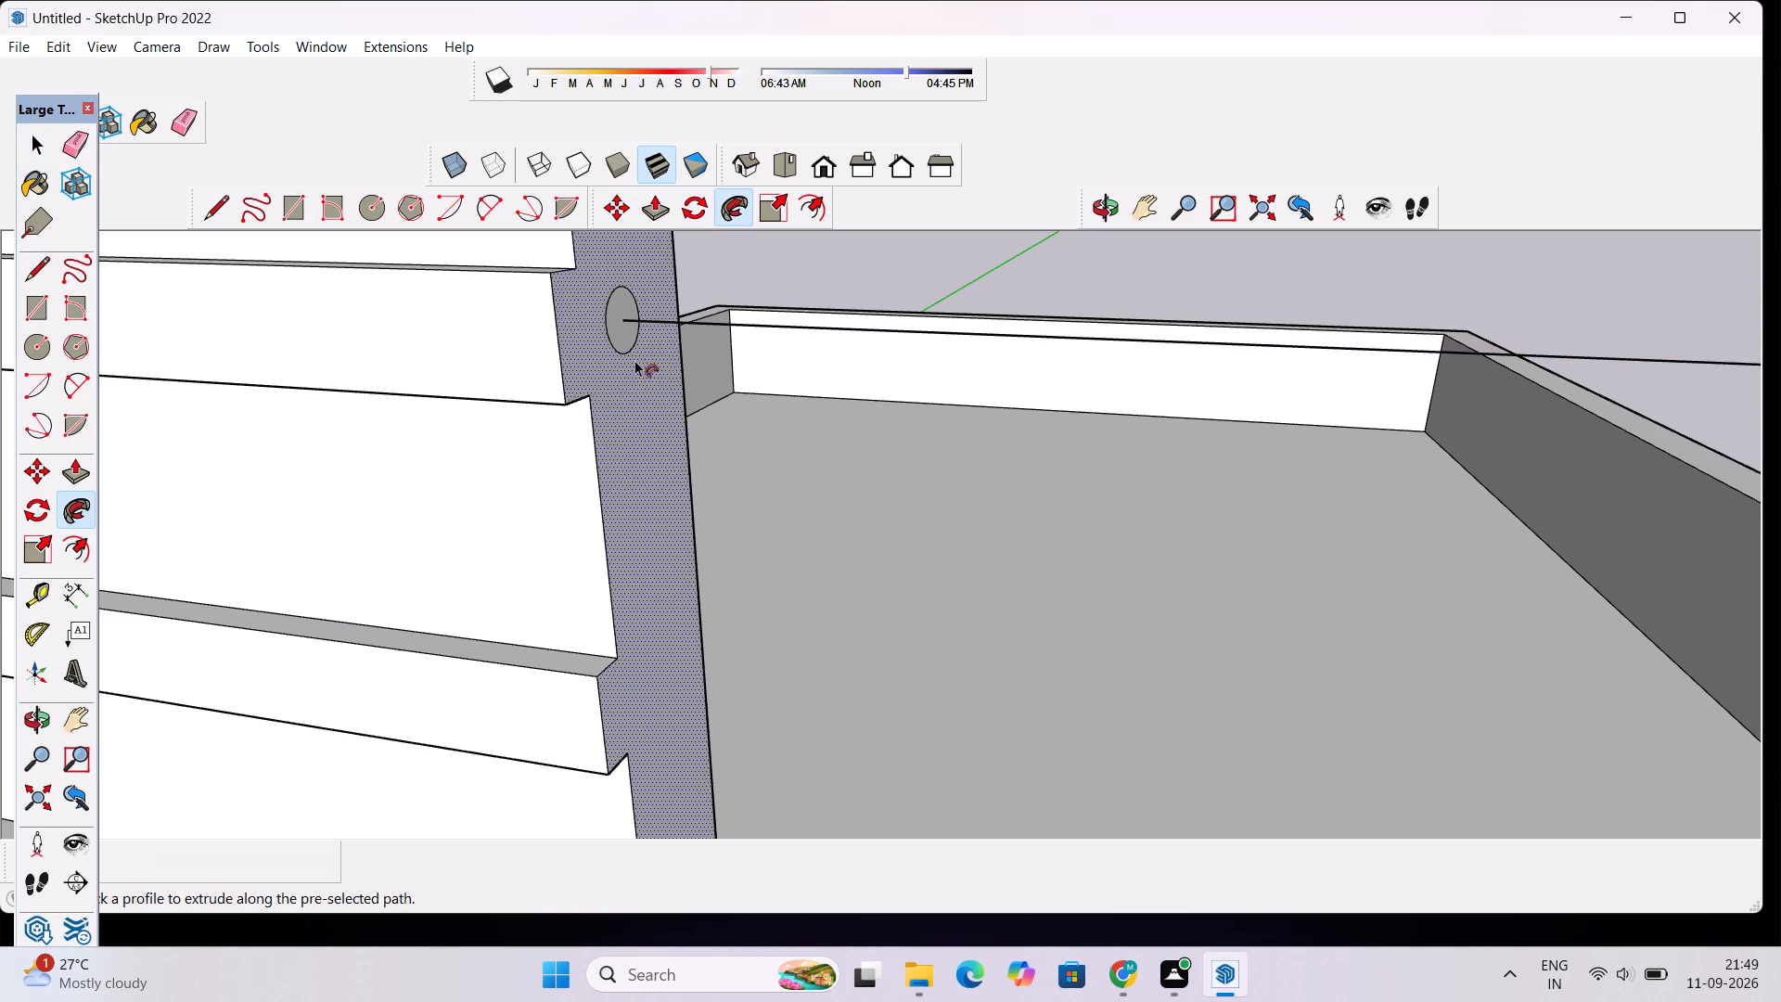
left_click(619, 329)
Push/Pull the end face of the innermost horizontal pipe 3 1/16" over the top of the innermost vertical pipe.
scroll(619, 329, "down", 15)
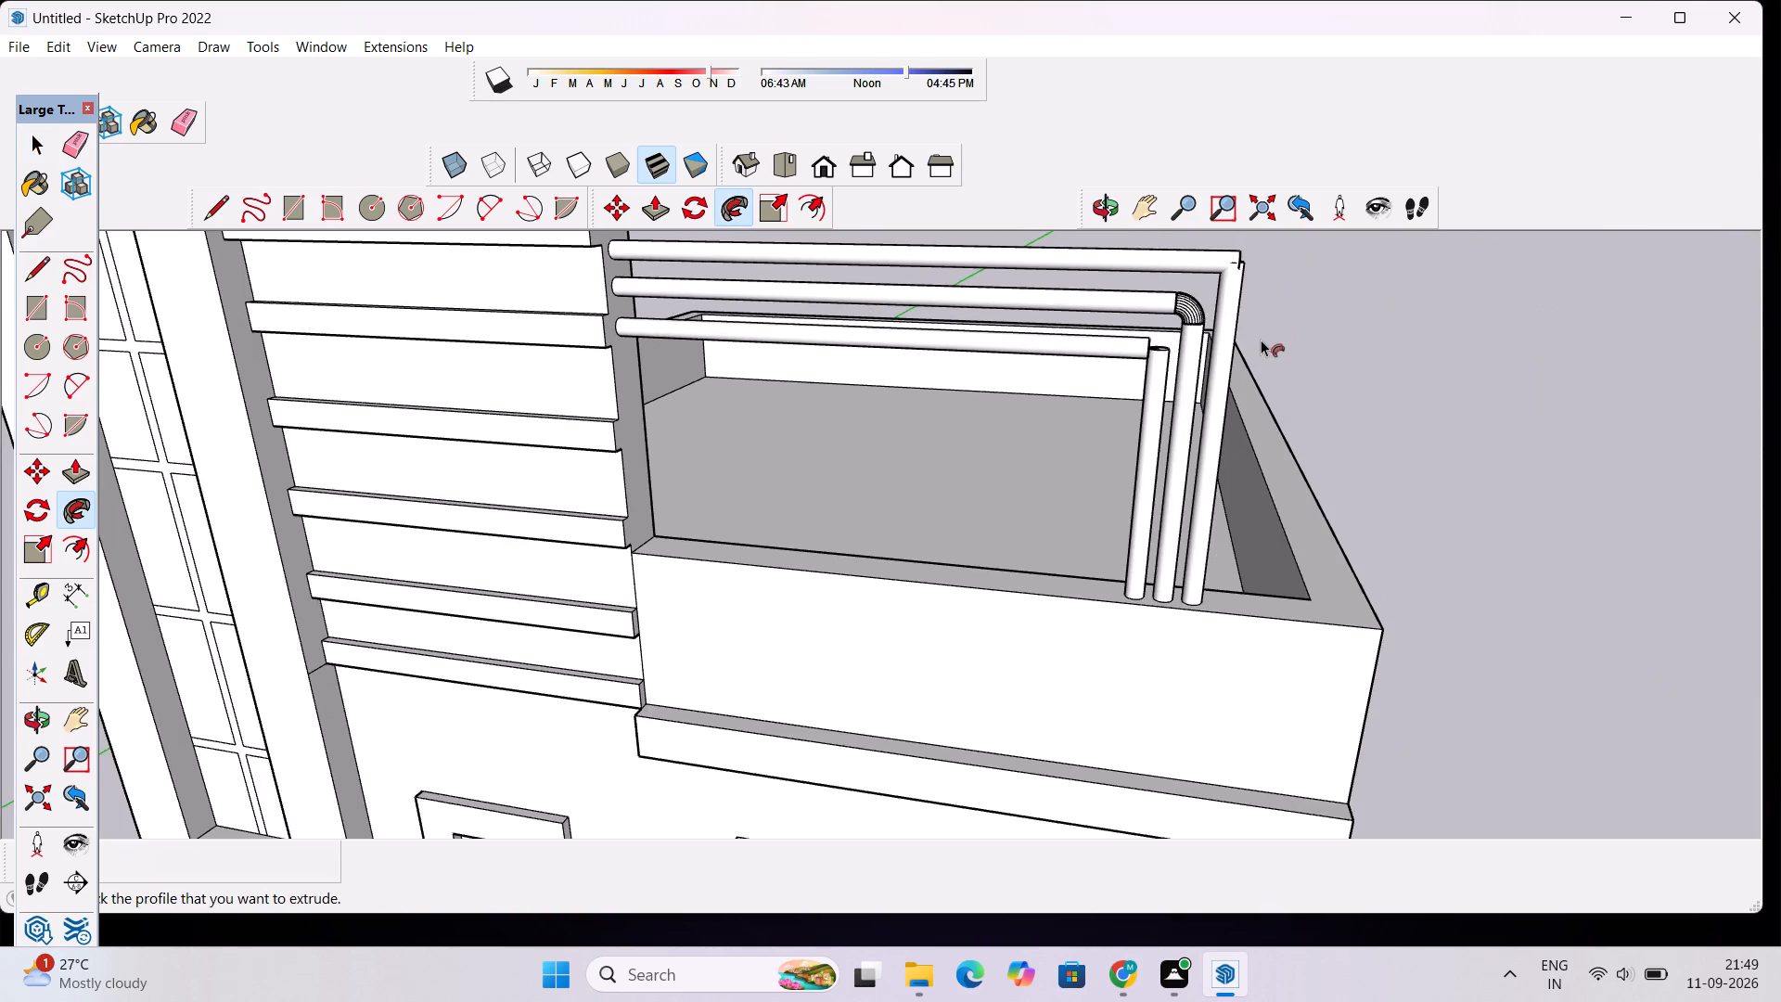
scroll(1260, 340, "up", 3)
left_click(1103, 209)
left_click_drag(1258, 320, 1034, 359)
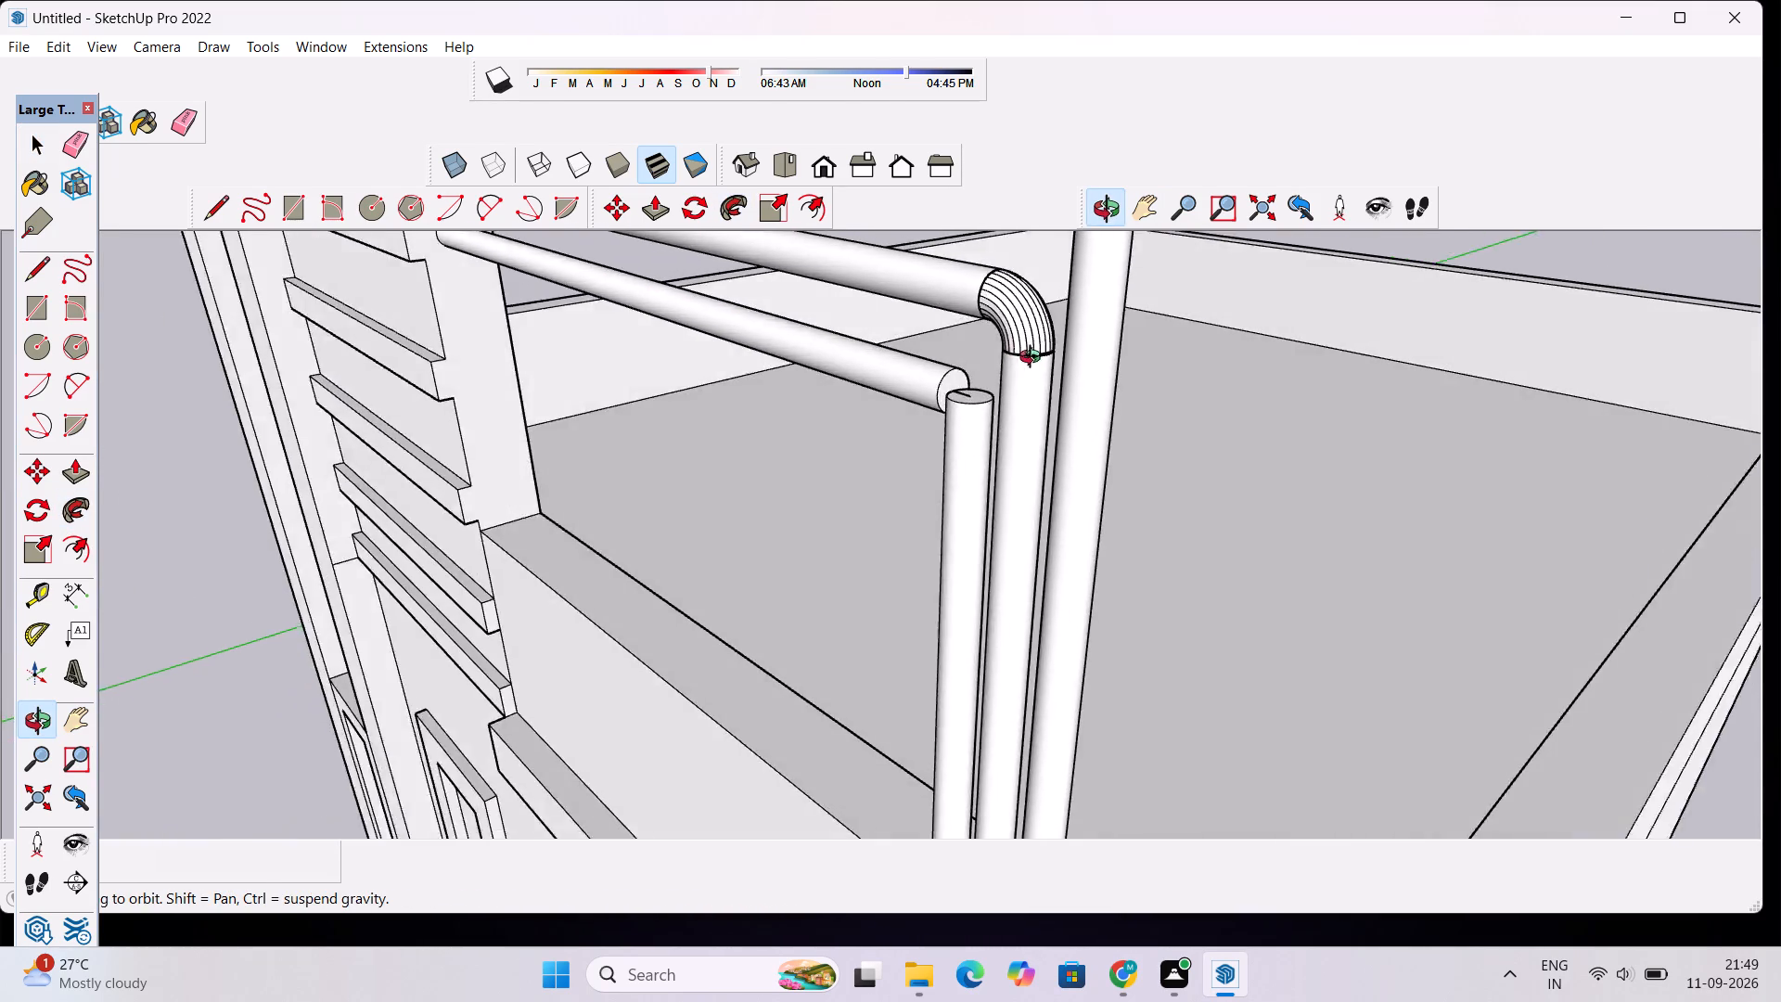
left_click_drag(1034, 359, 1008, 369)
scroll(954, 391, "up", 9)
key("space")
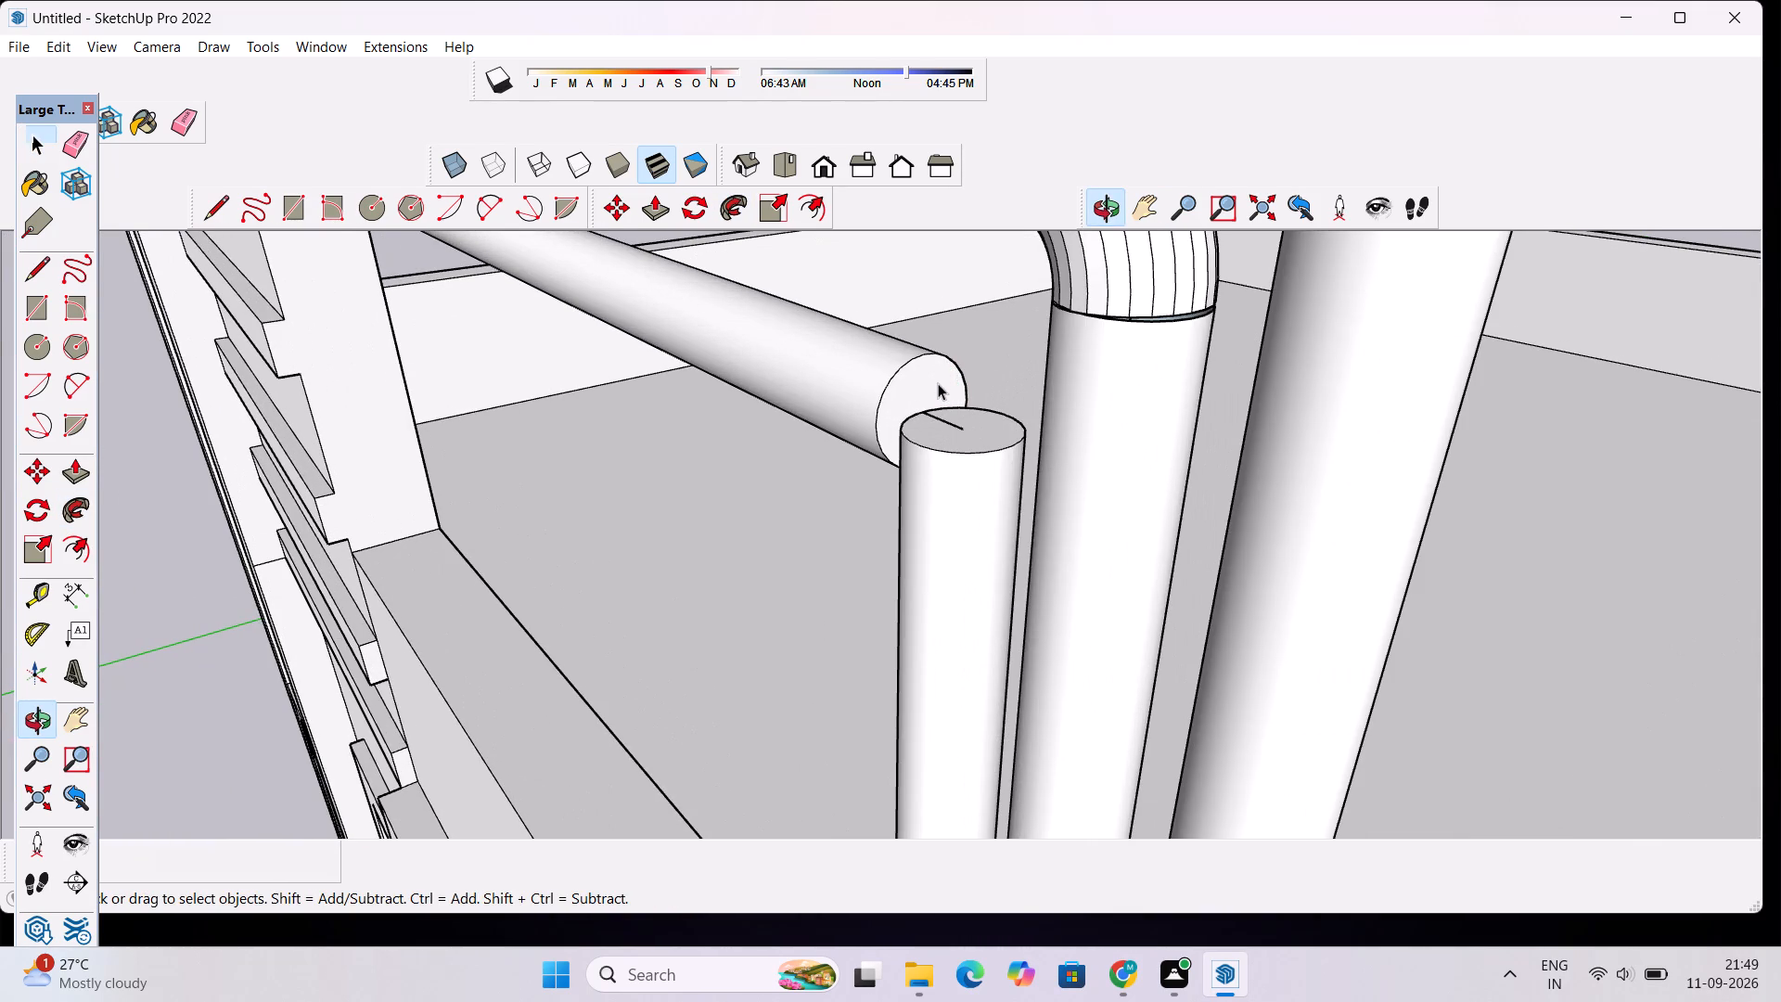
left_click(938, 383)
key("p")
left_click(938, 383)
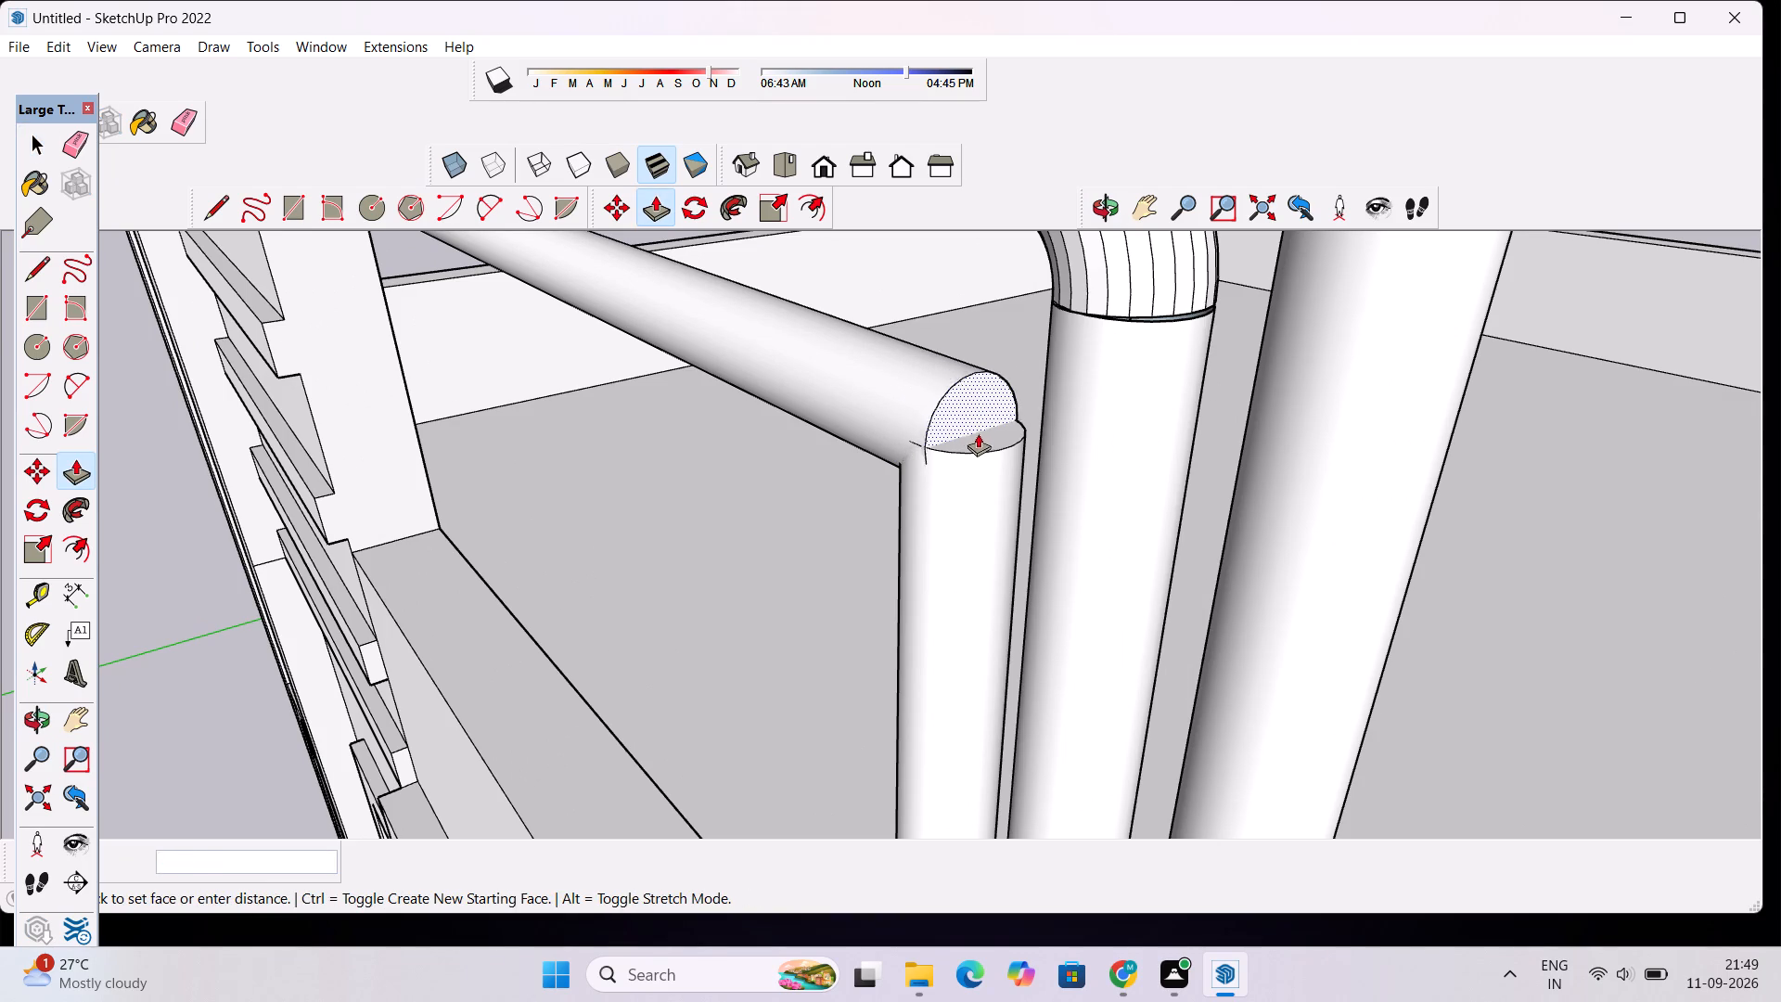
left_click(991, 434)
Examine the three pipes, their corners and the building's front and roof from several angles.
scroll(990, 433, "down", 9)
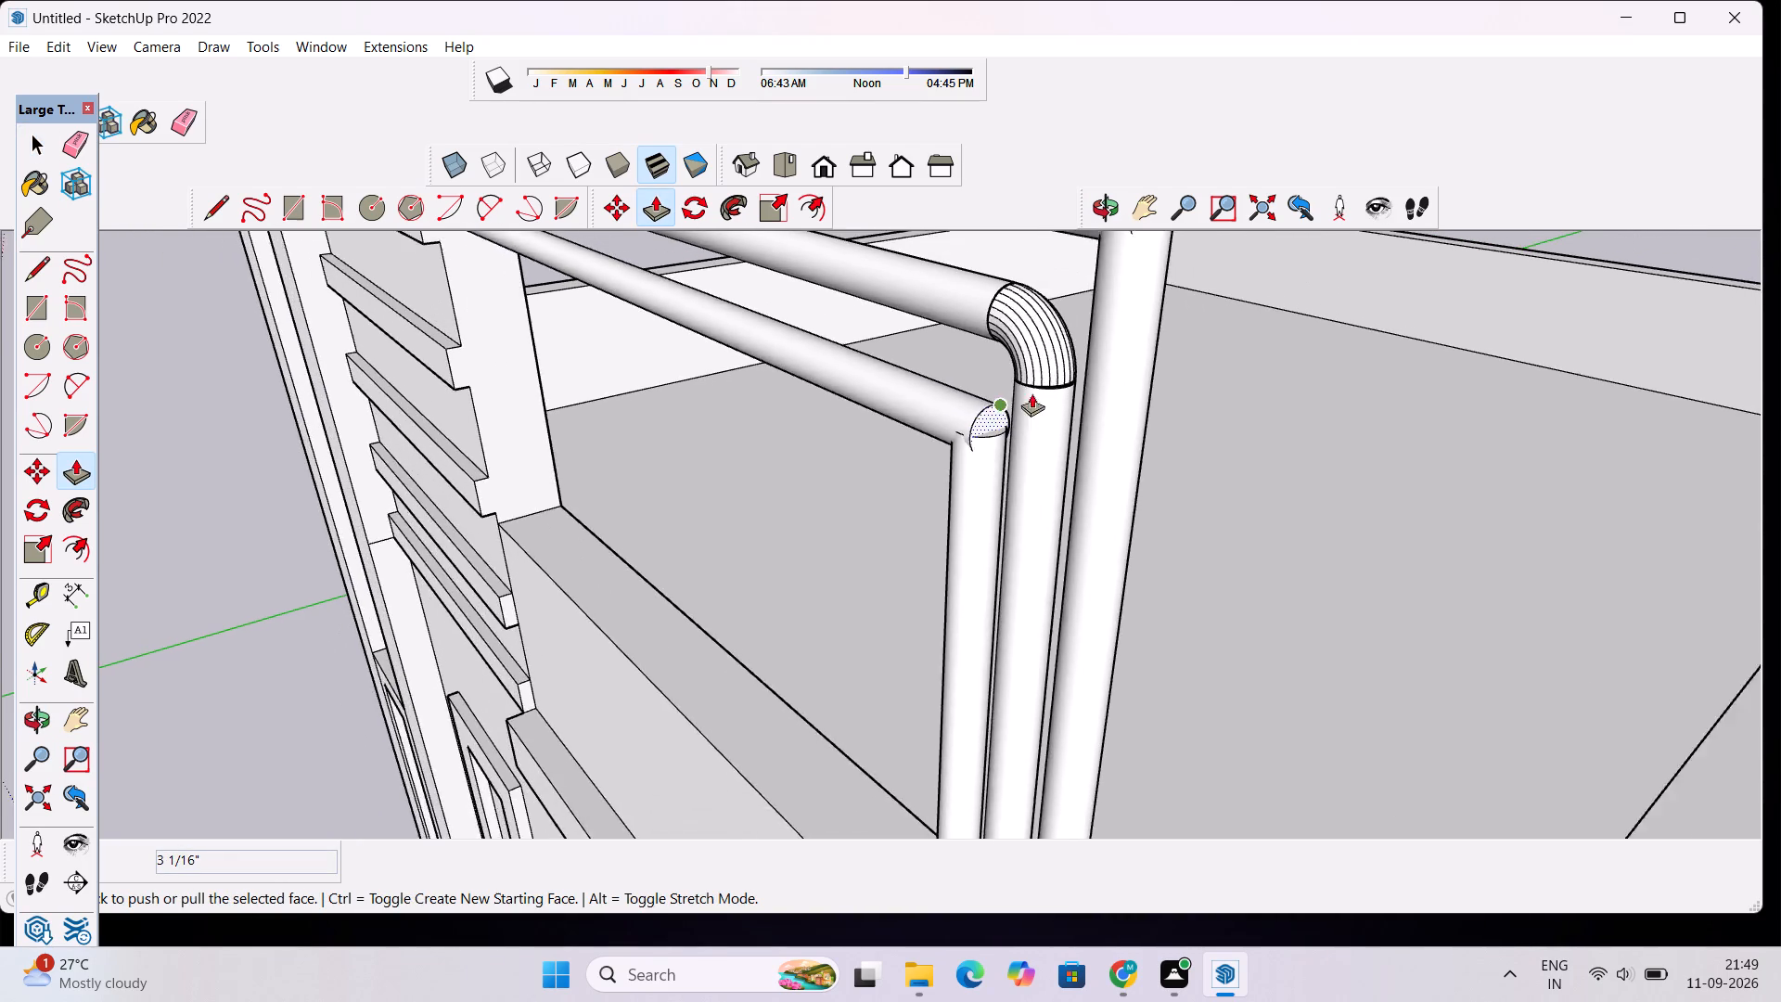
scroll(1031, 393, "down", 5)
left_click(1105, 214)
left_click_drag(1066, 343, 1104, 344)
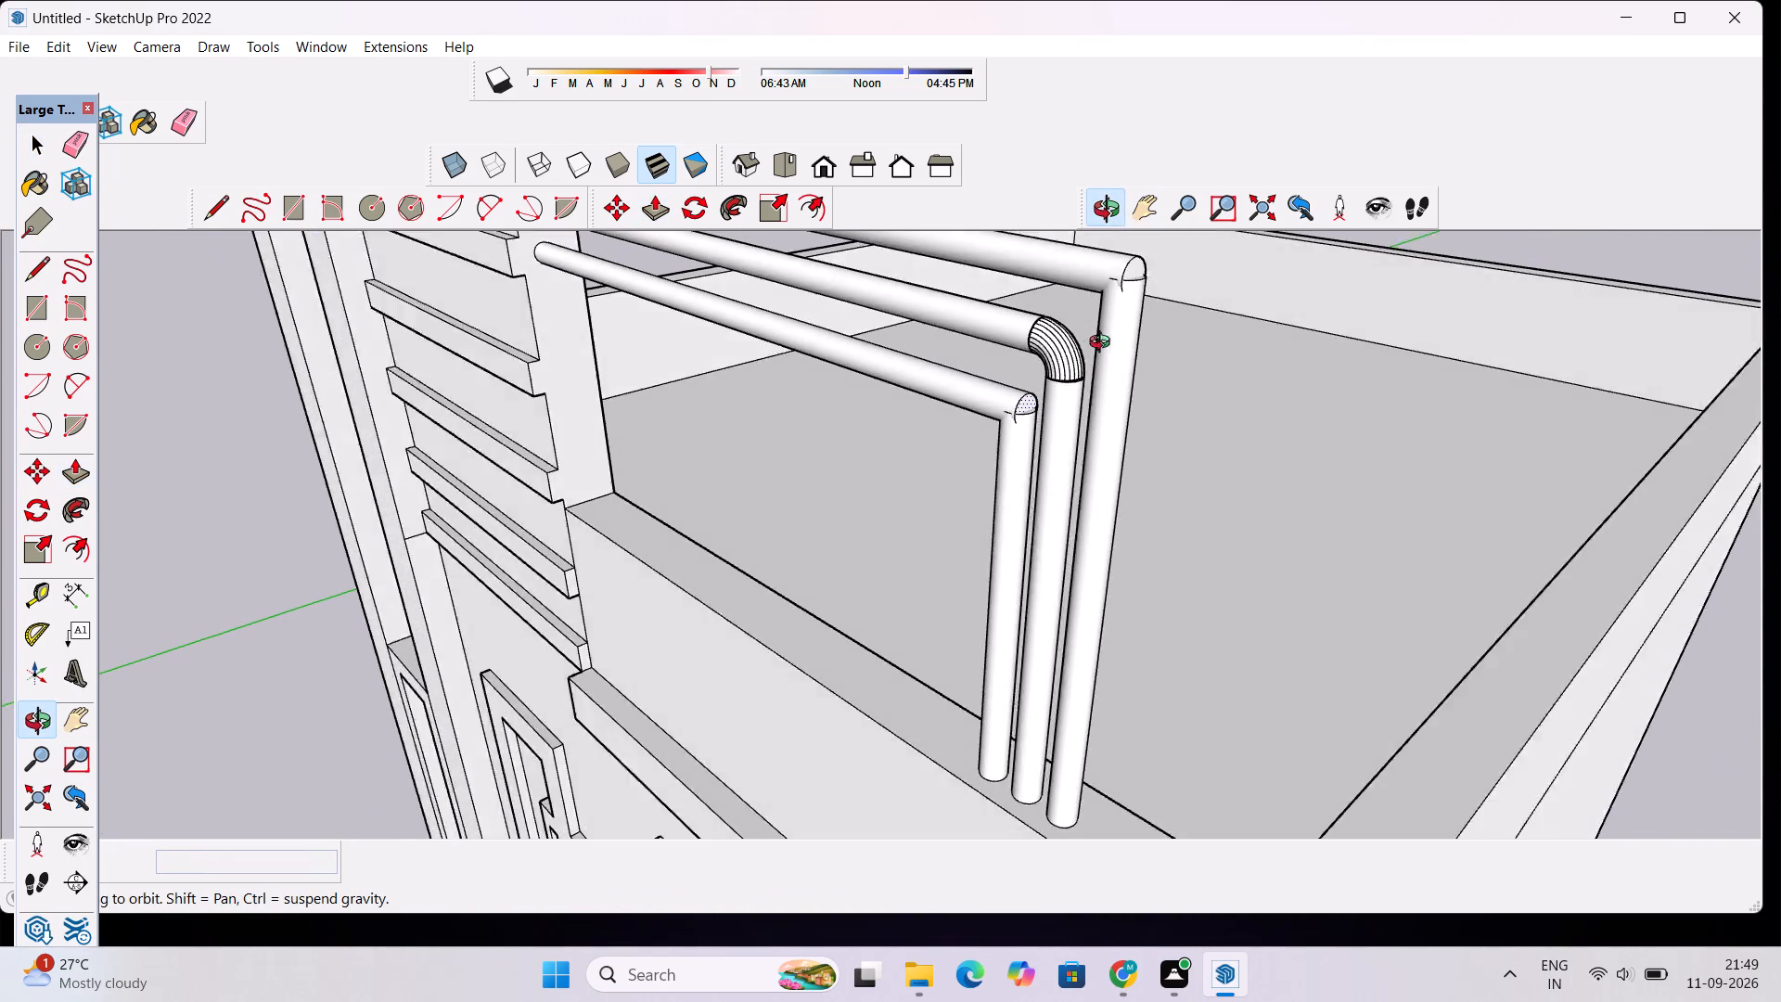
left_click_drag(1104, 344, 1387, 348)
scroll(1260, 397, "down", 4)
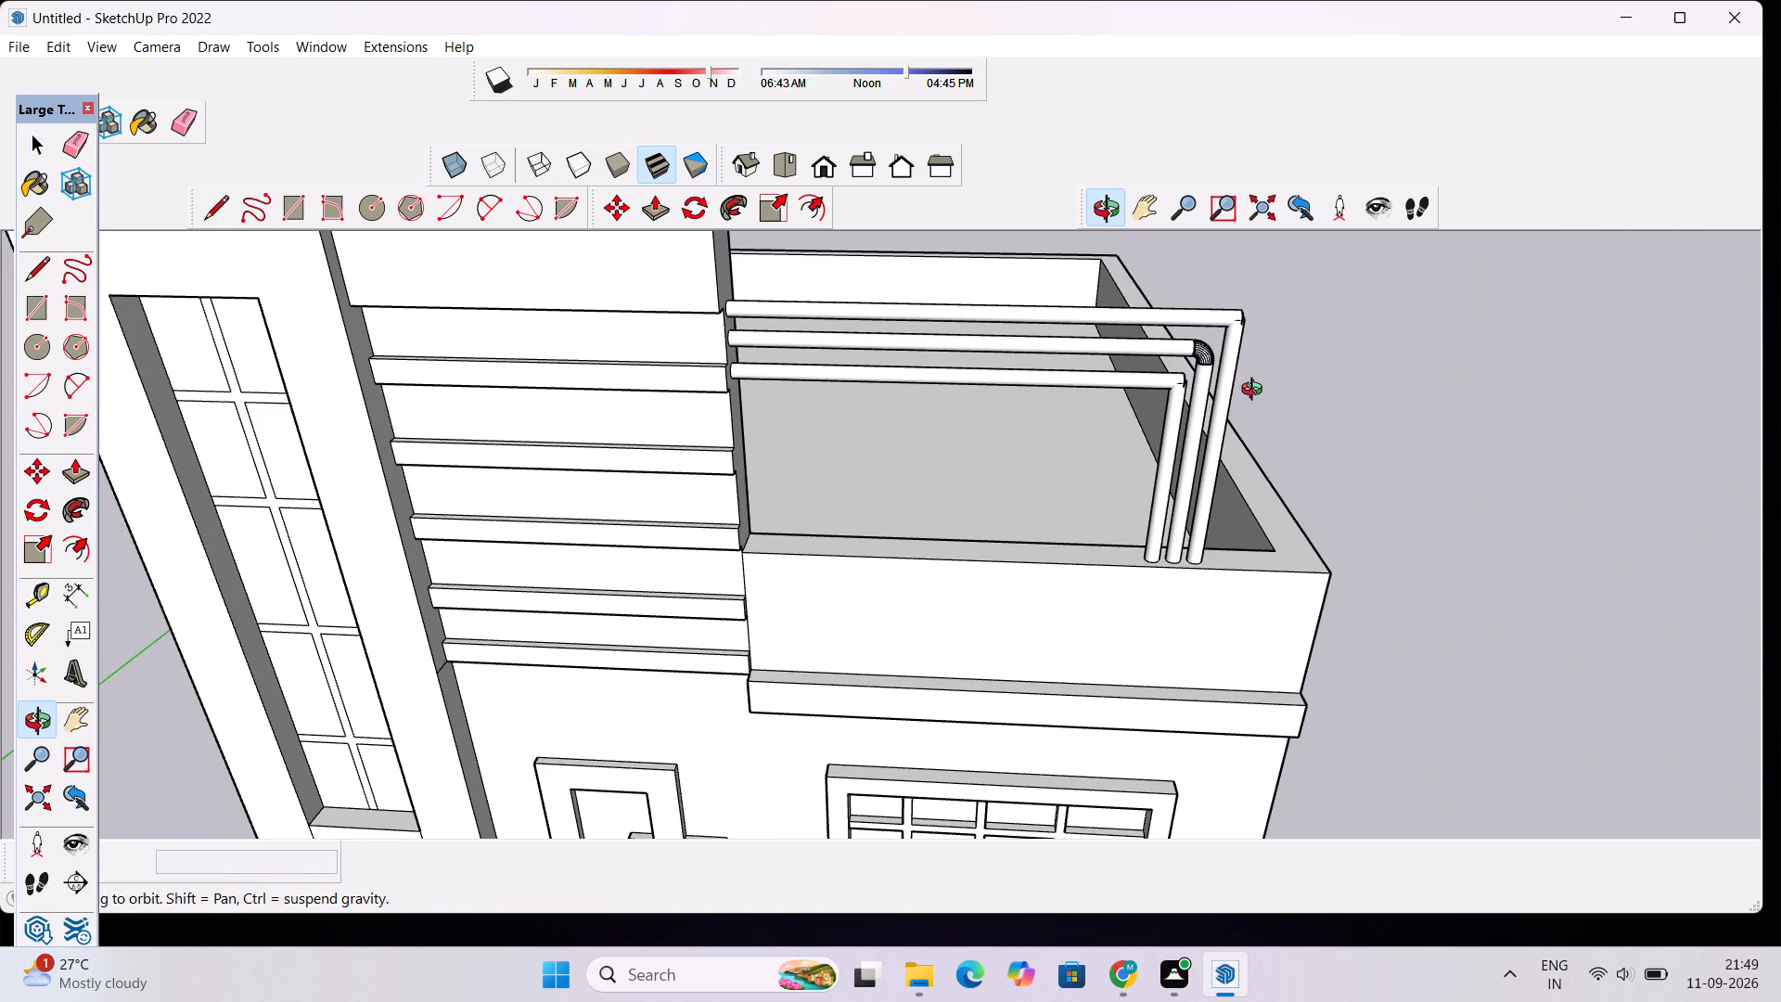
scroll(1252, 393, "up", 2)
left_click_drag(1254, 386, 1172, 441, "shift")
scroll(1141, 416, "up", 4, "shift")
left_click_drag(1139, 416, 1135, 428, "shift")
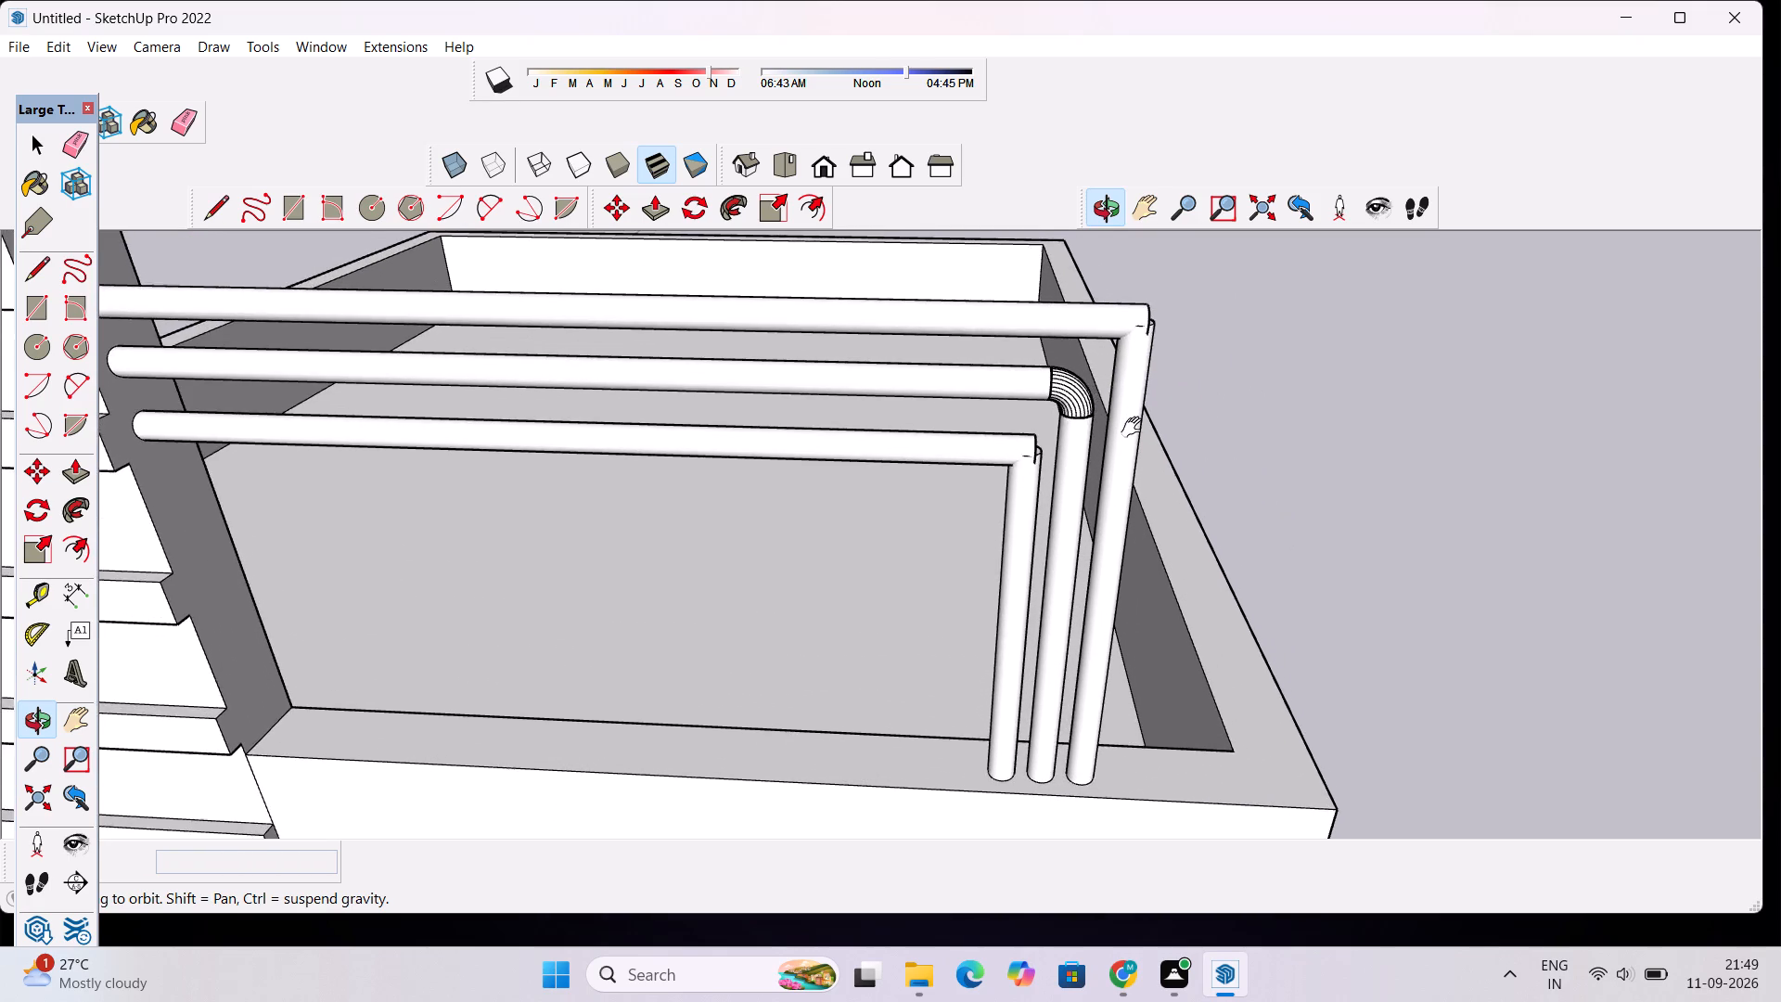
left_click_drag(1135, 428, 1128, 452, "shift")
scroll(1056, 426, "up", 5, "shift")
scroll(1058, 410, "up", 3)
scroll(1061, 405, "down", 16)
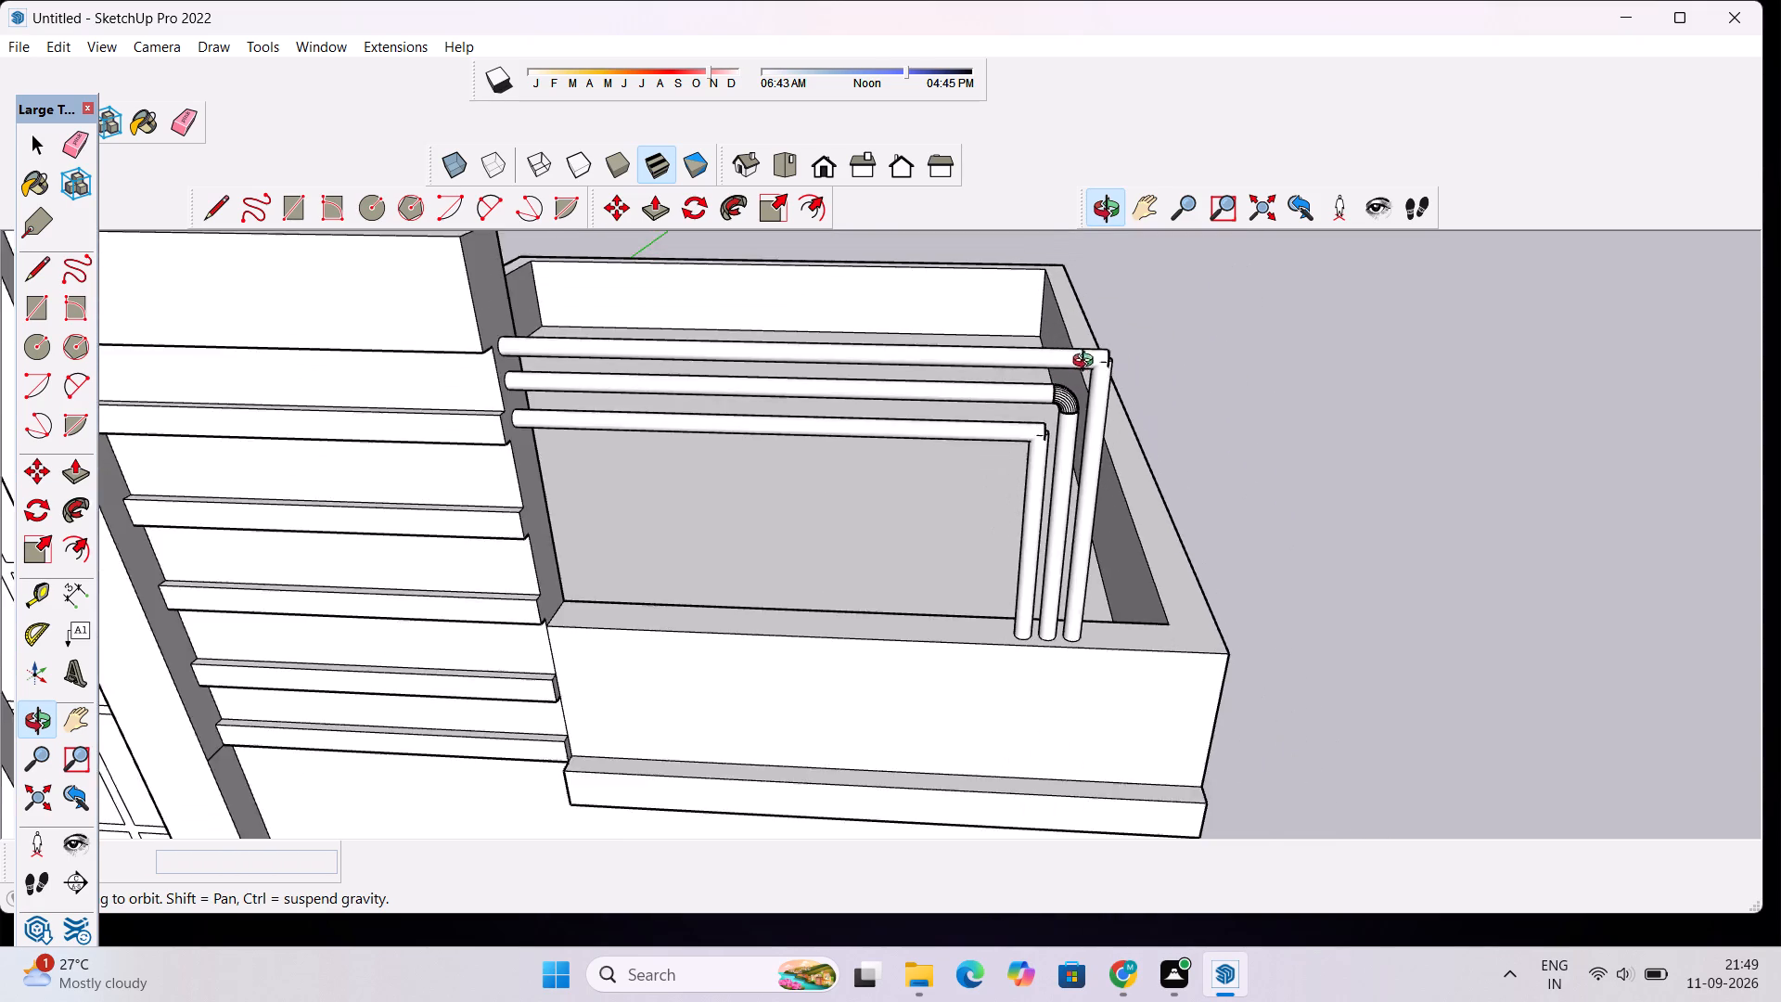
scroll(1087, 363, "down", 8)
left_click_drag(1098, 572, 1096, 472)
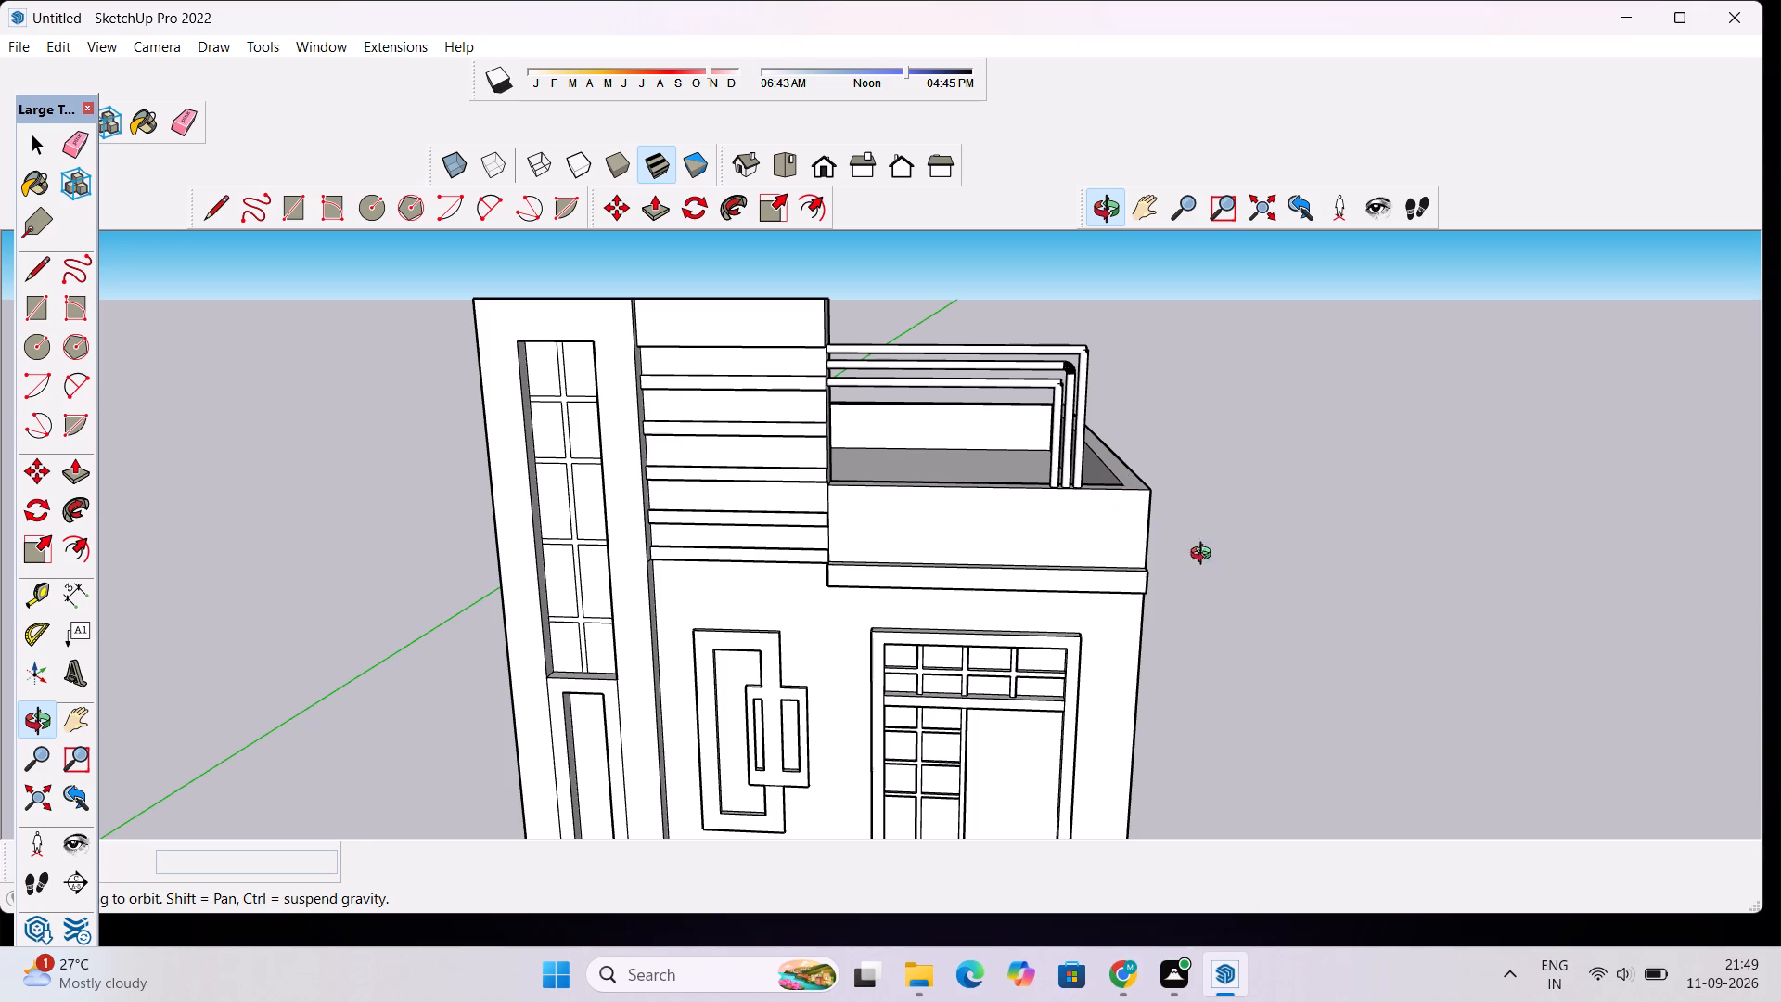
scroll(1133, 534, "down", 4)
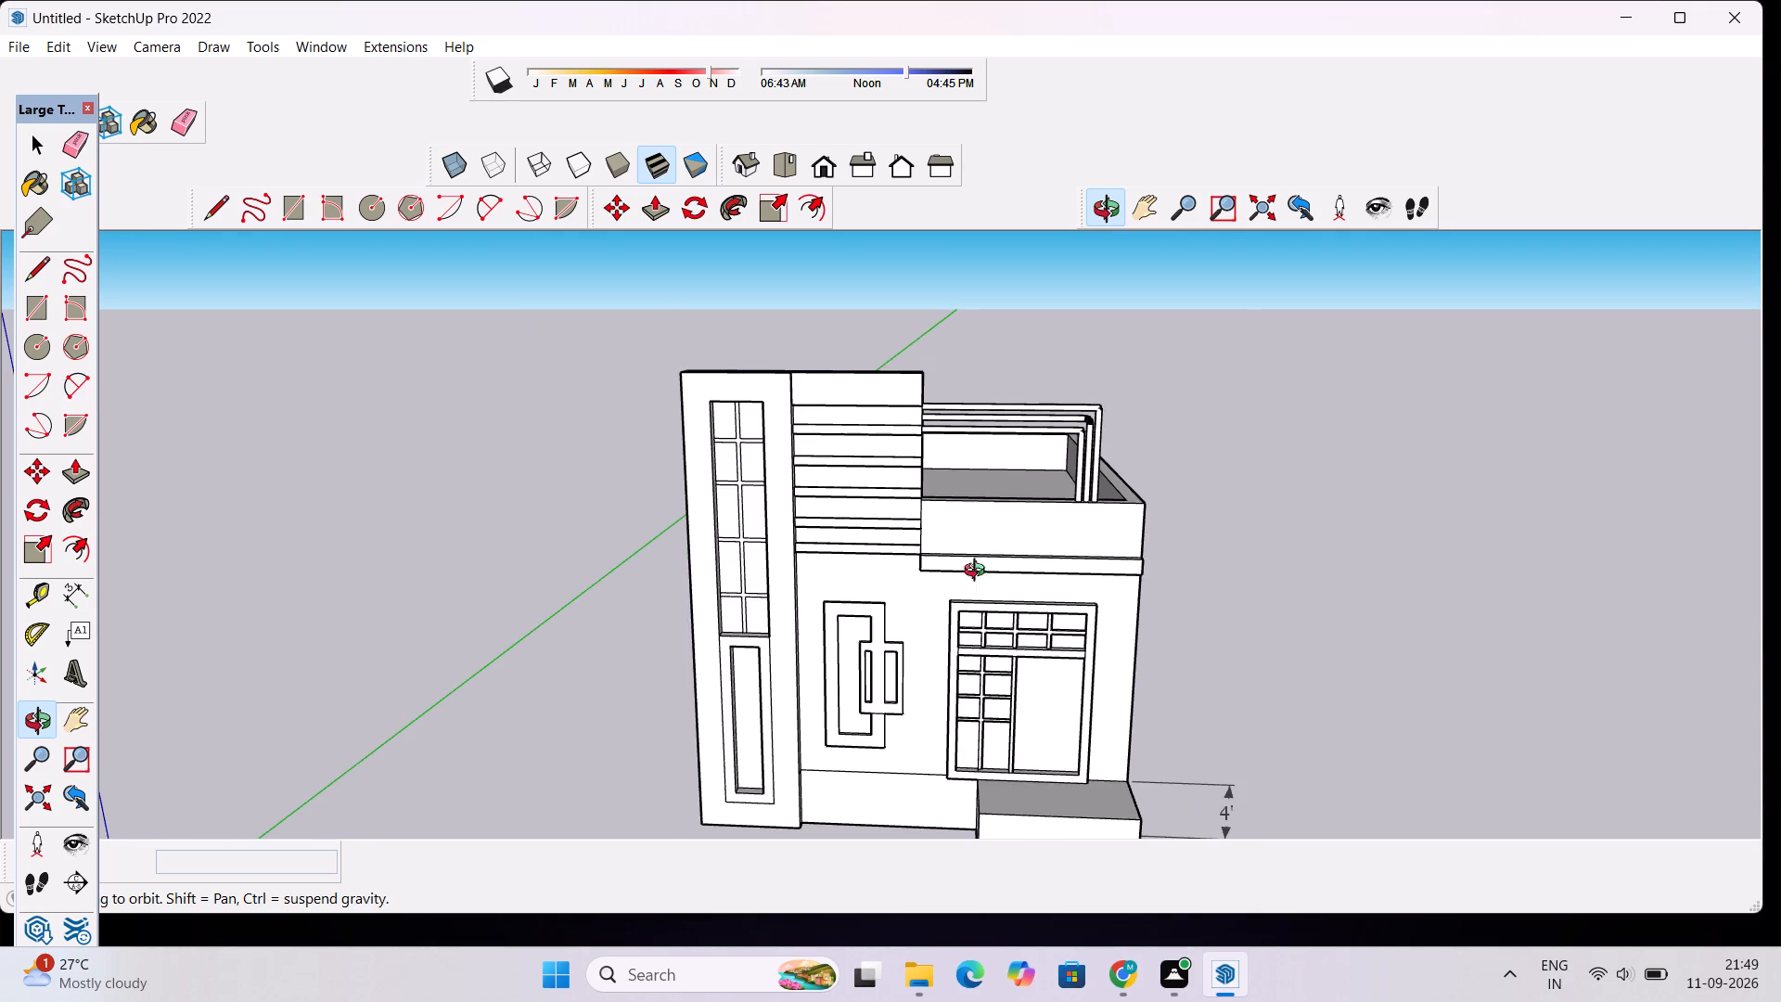
left_click_drag(994, 626, 966, 495)
scroll(971, 493, "up", 2)
scroll(971, 493, "down", 3)
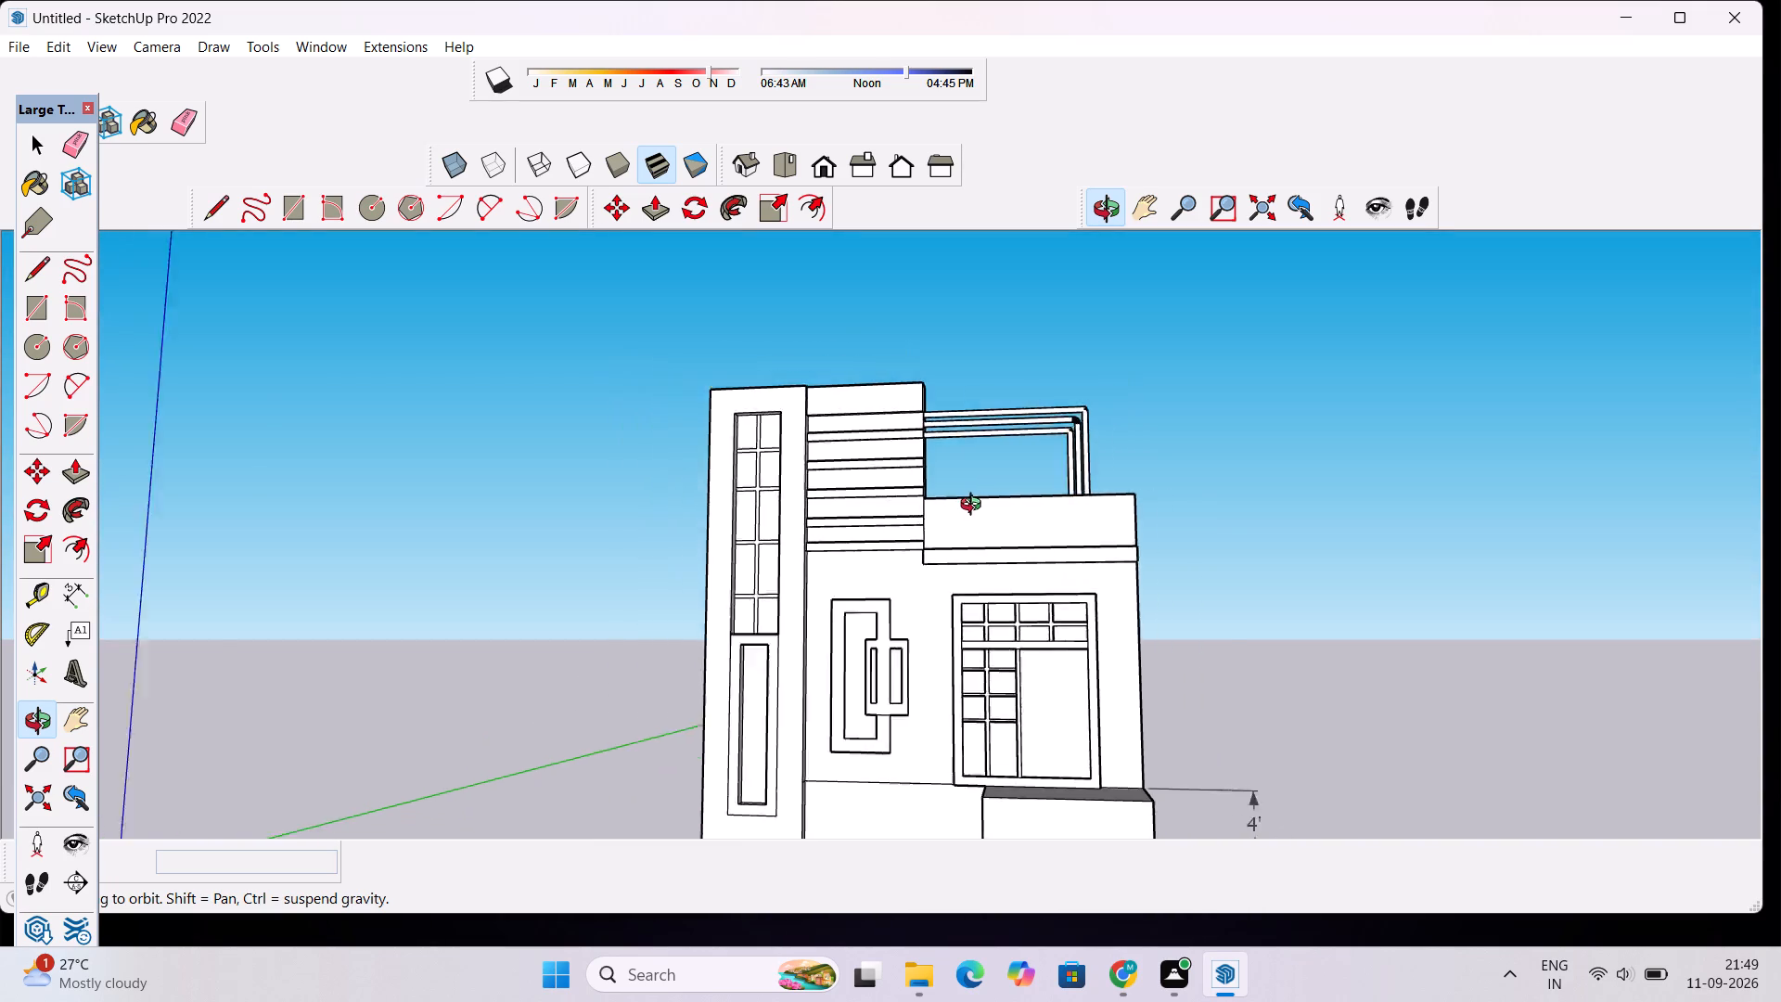
scroll(975, 507, "down", 1)
scroll(975, 507, "up", 5)
left_click_drag(992, 490, 1661, 807)
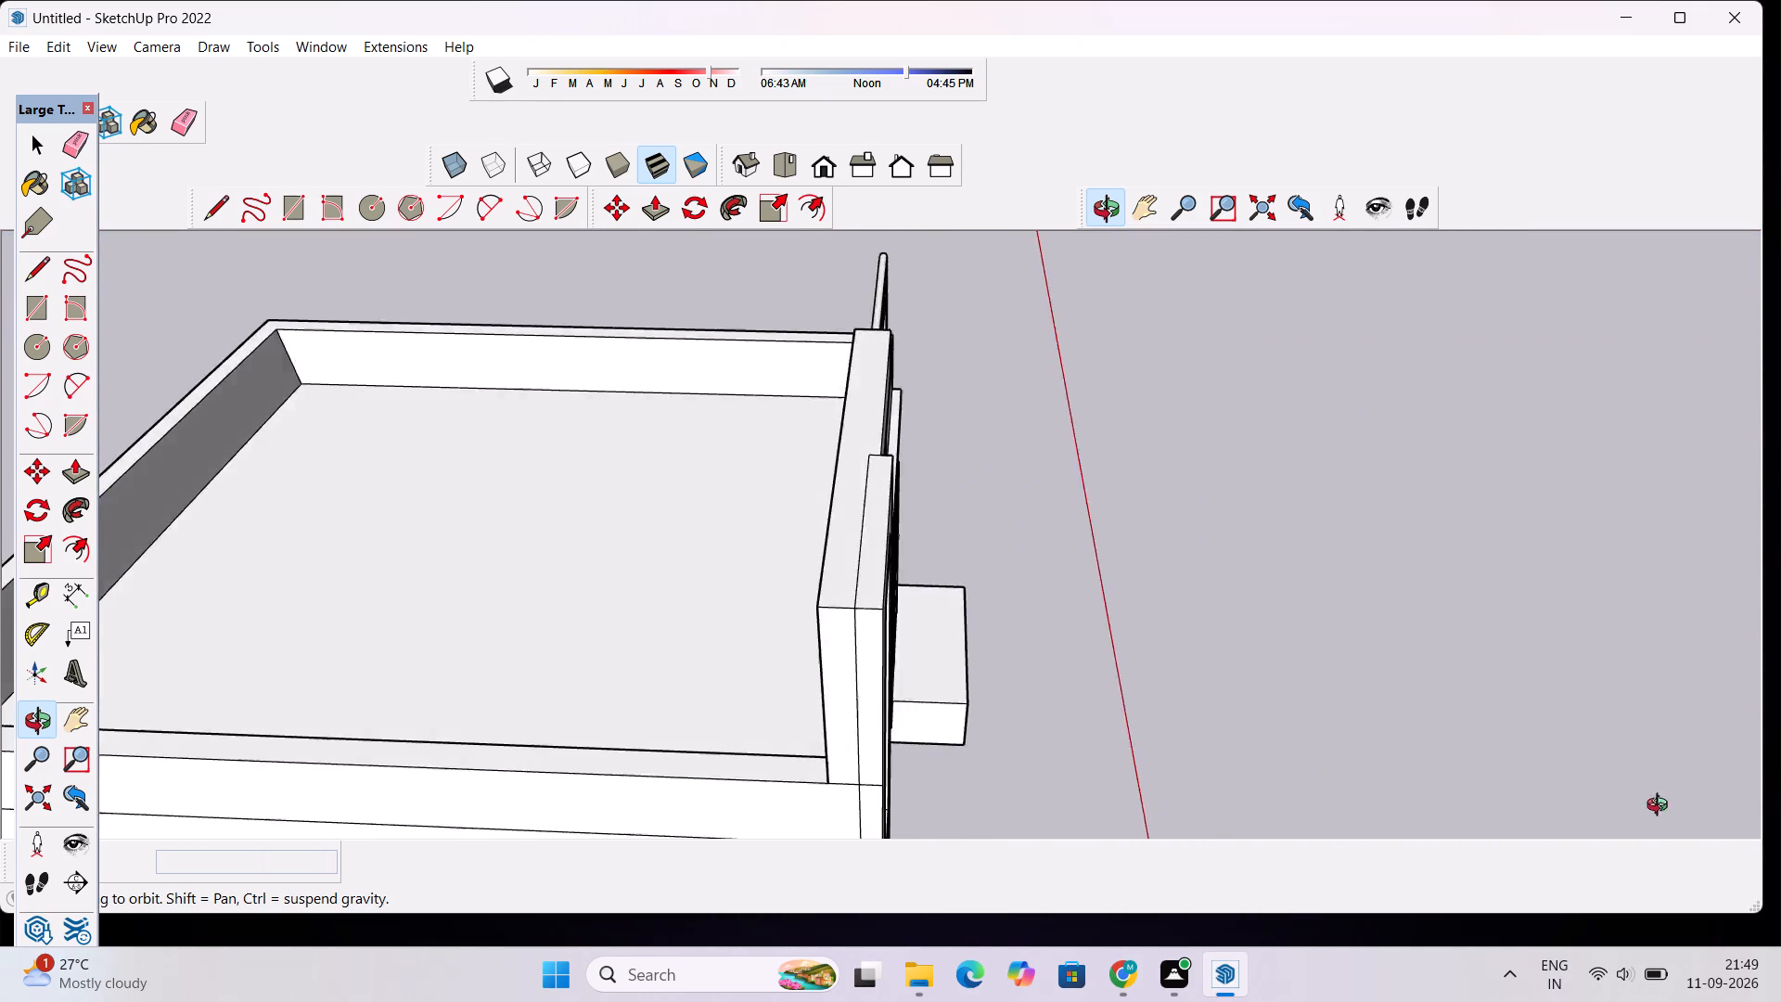
left_click_drag(1661, 807, 765, 671)
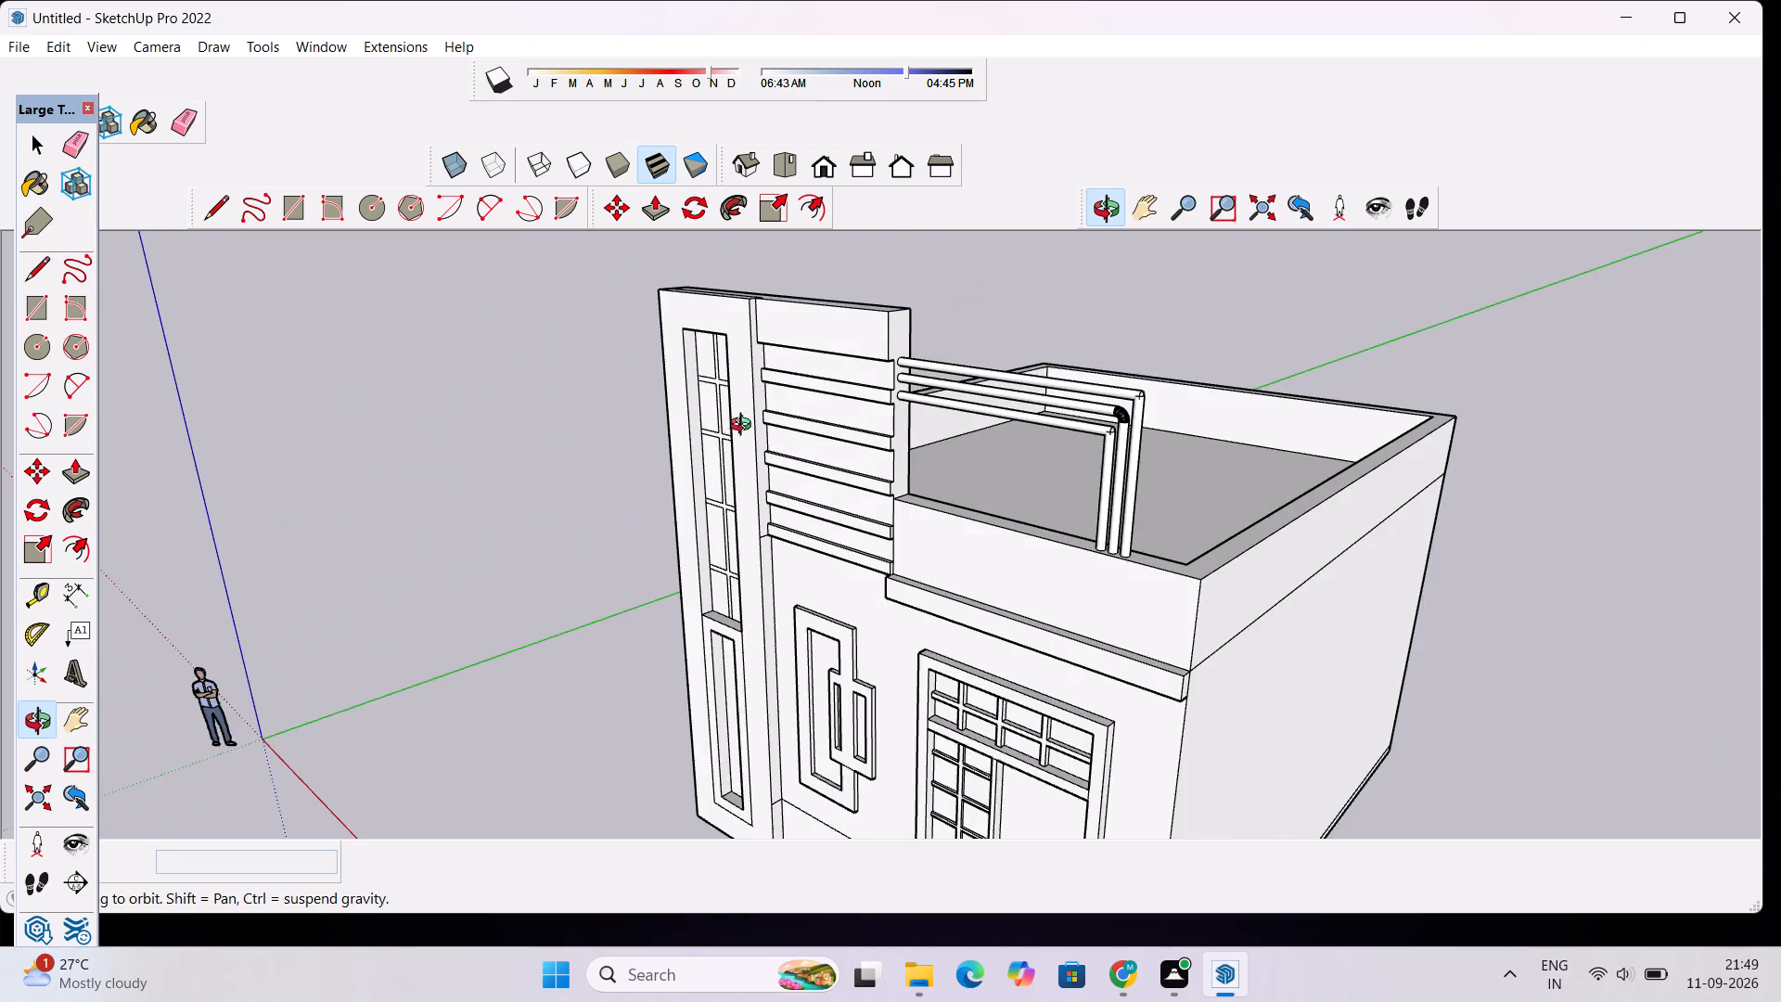
Erase the leftover seam line and the short stub edge on the top face of the tall front wall.
scroll(775, 353, "up", 5)
left_click_drag(775, 351, 797, 610)
scroll(790, 507, "down", 8)
scroll(716, 289, "up", 2)
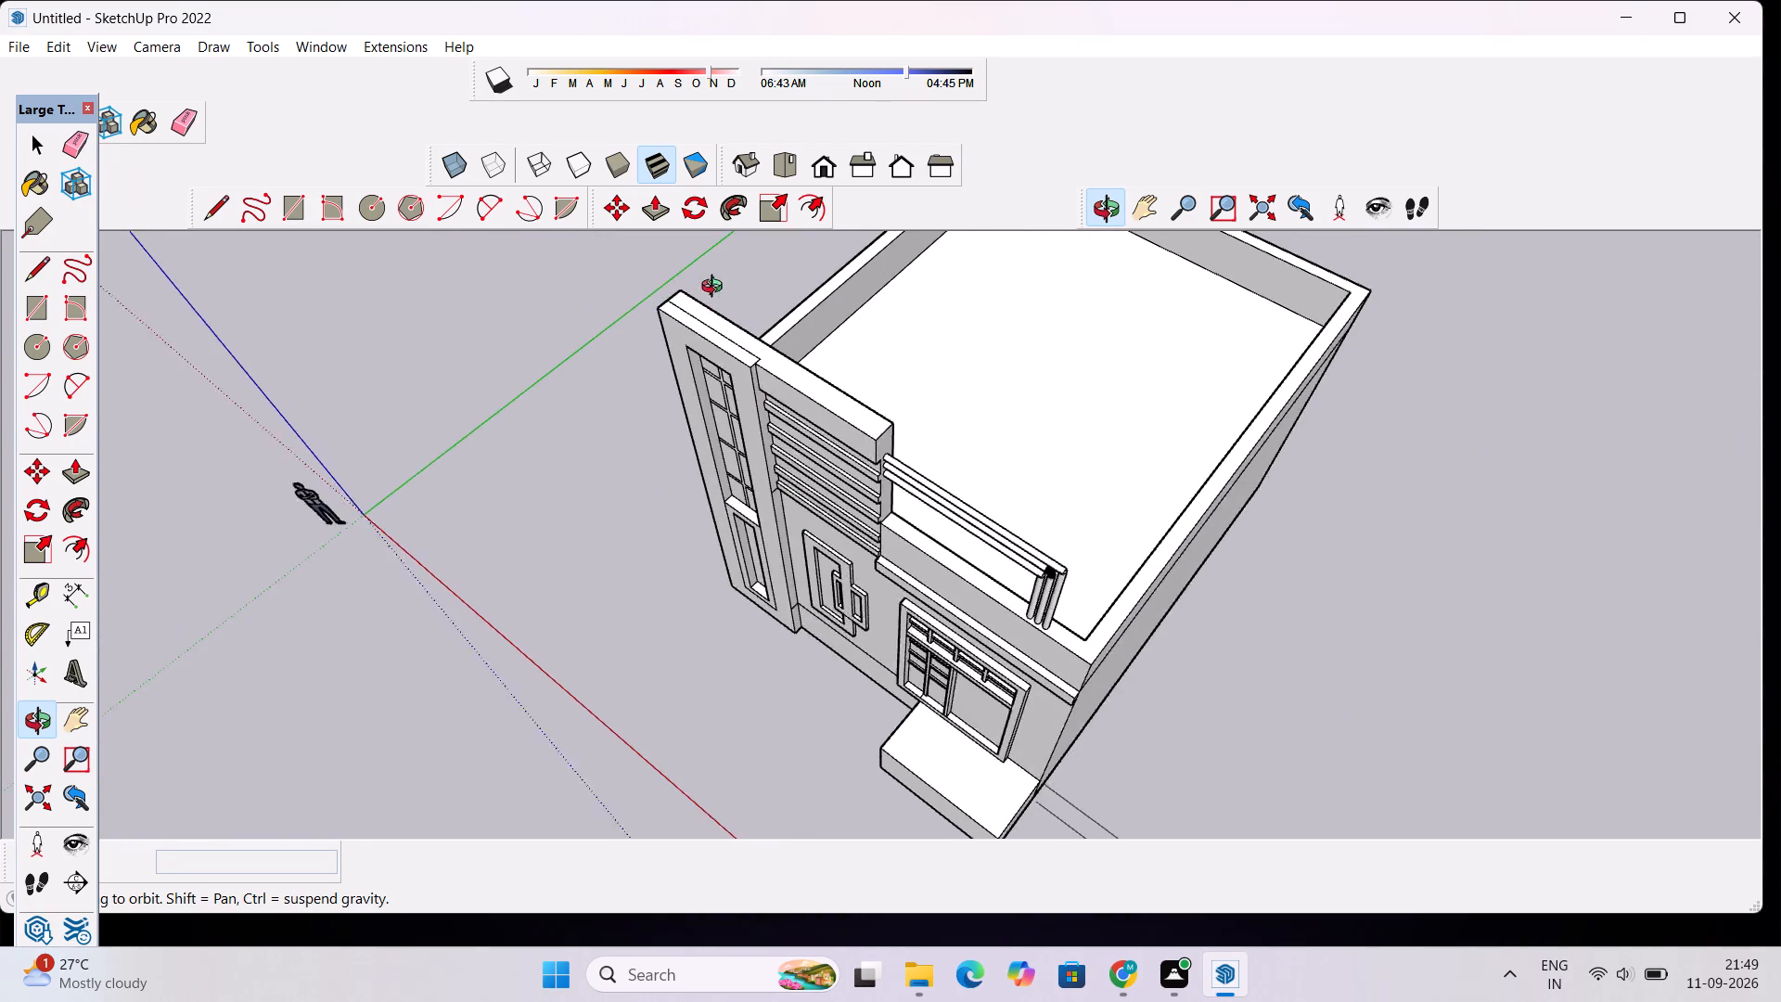
scroll(716, 289, "up", 6)
left_click_drag(713, 378, 750, 392)
key("e")
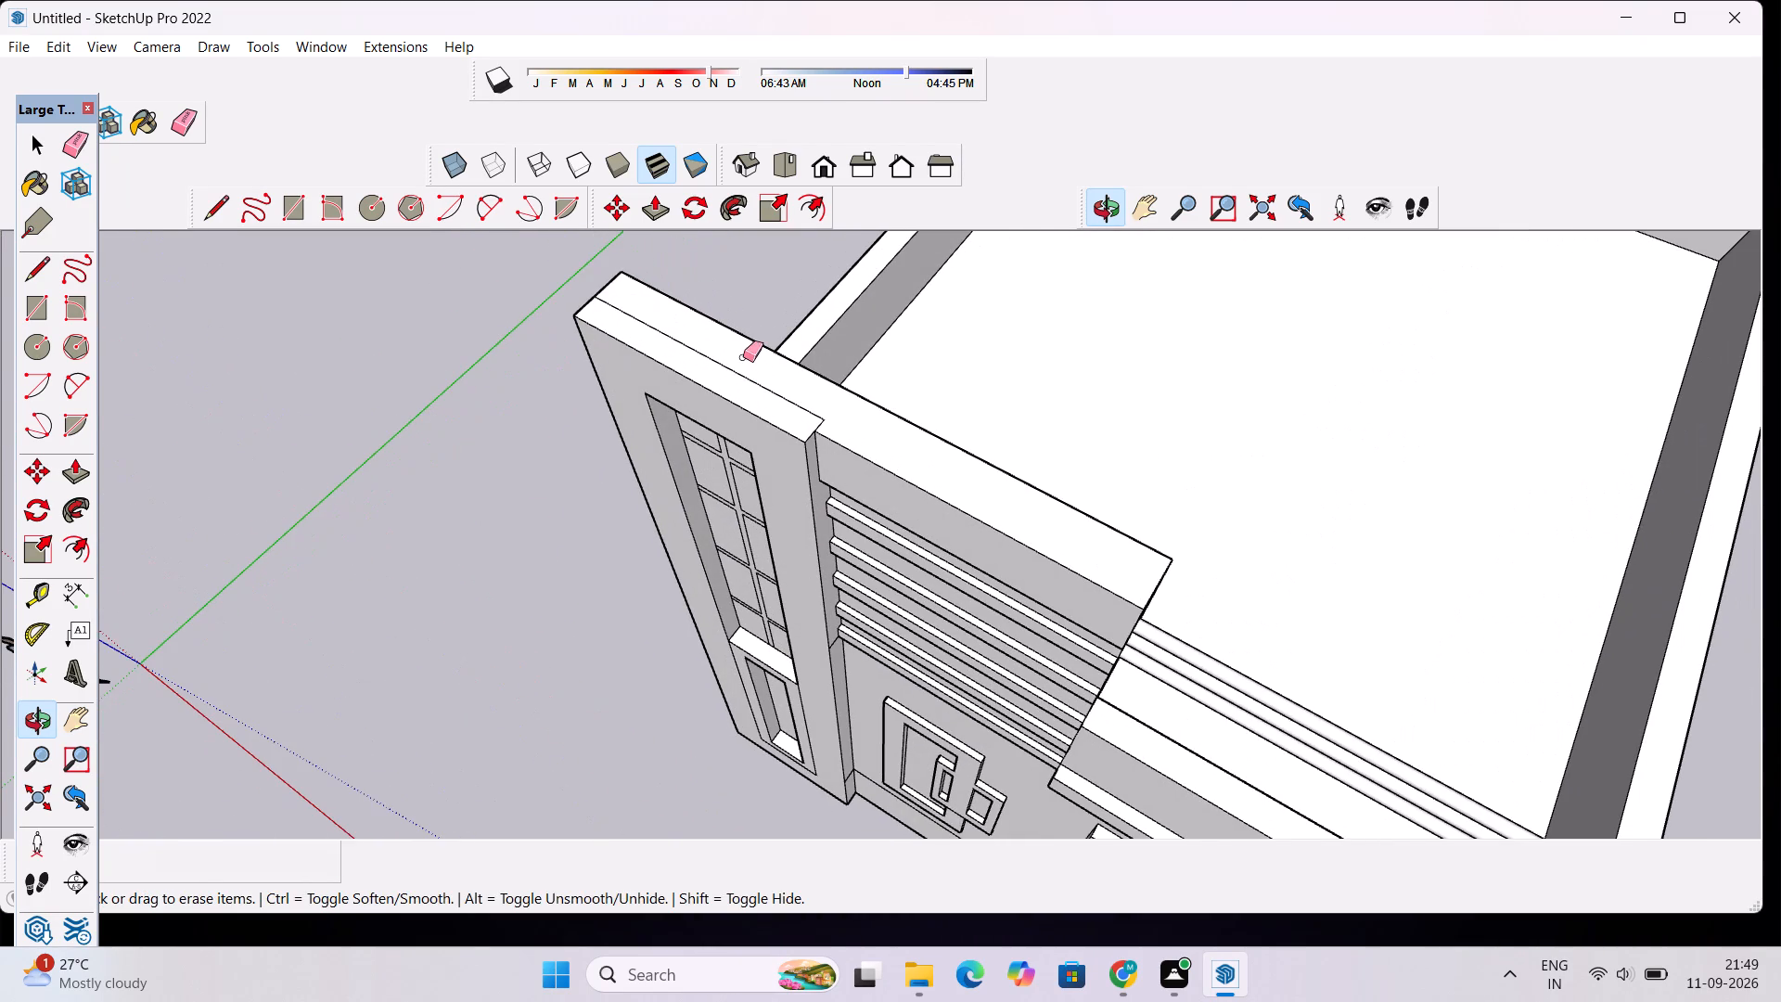
left_click_drag(742, 359, 740, 373)
scroll(754, 374, "down", 3)
scroll(819, 411, "up", 10)
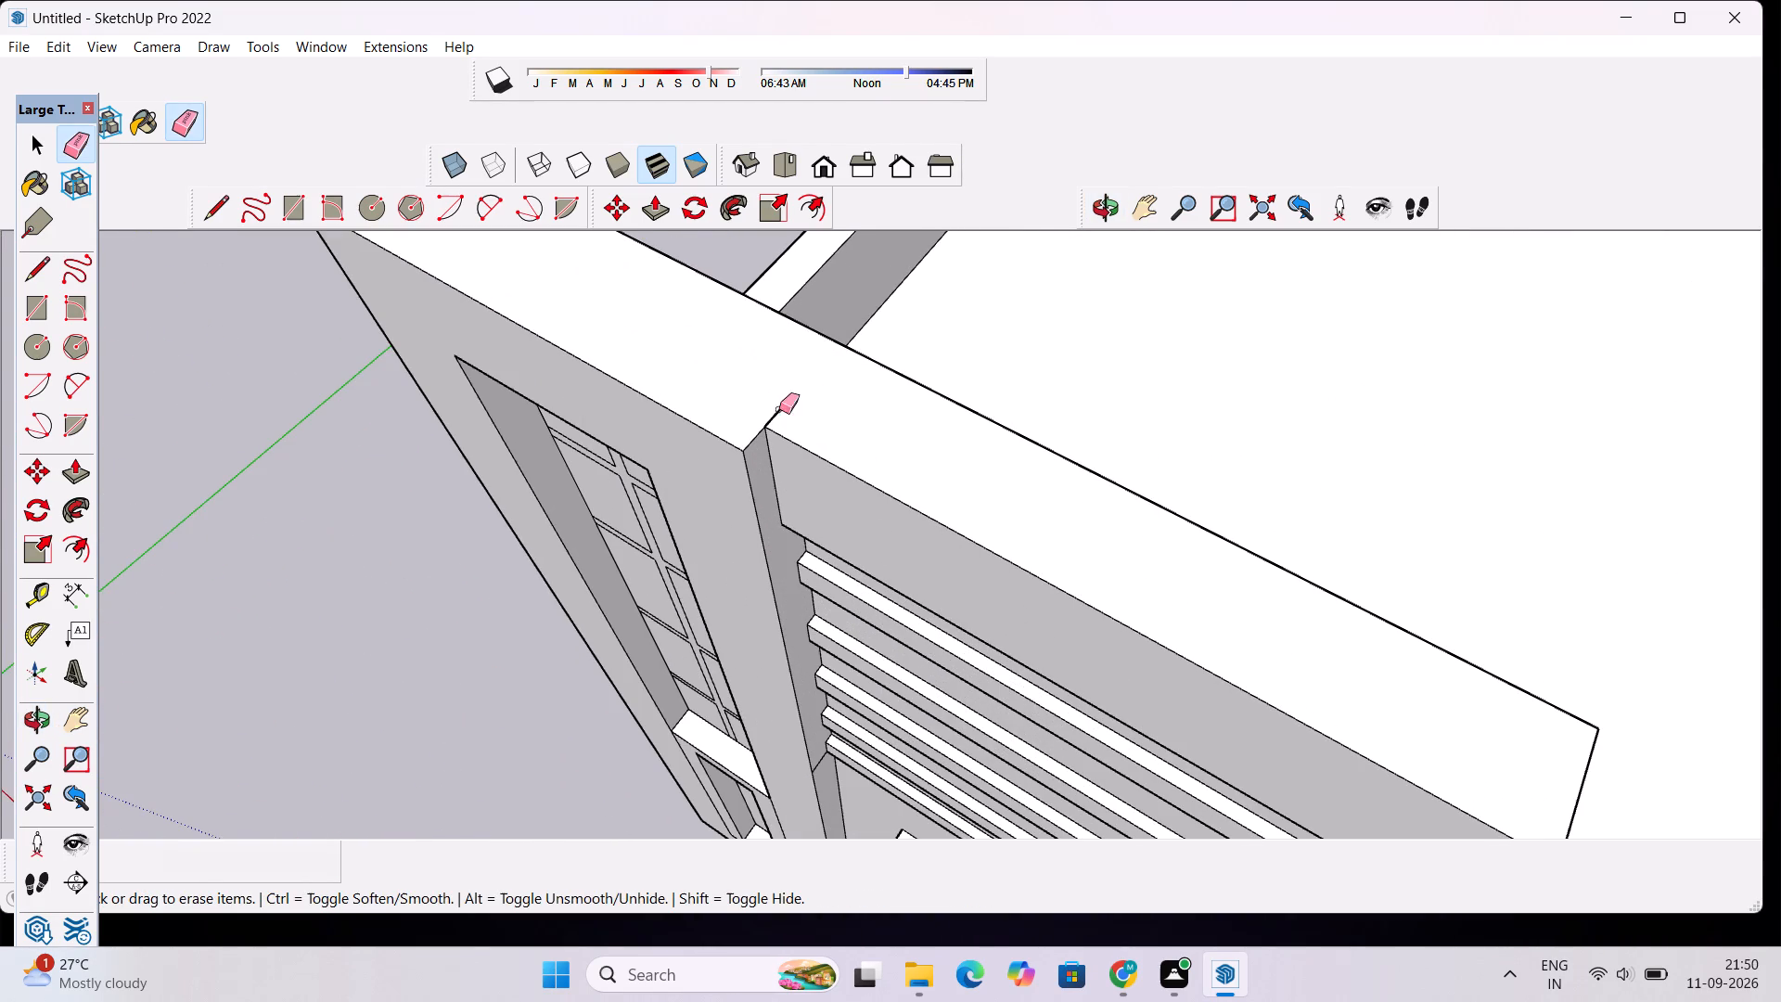
left_click_drag(773, 405, 783, 410)
scroll(783, 410, "down", 9)
Erase the vertical seam and the leftover horizontal lines on the building's side wall beside the tall front wall.
left_click(1111, 213)
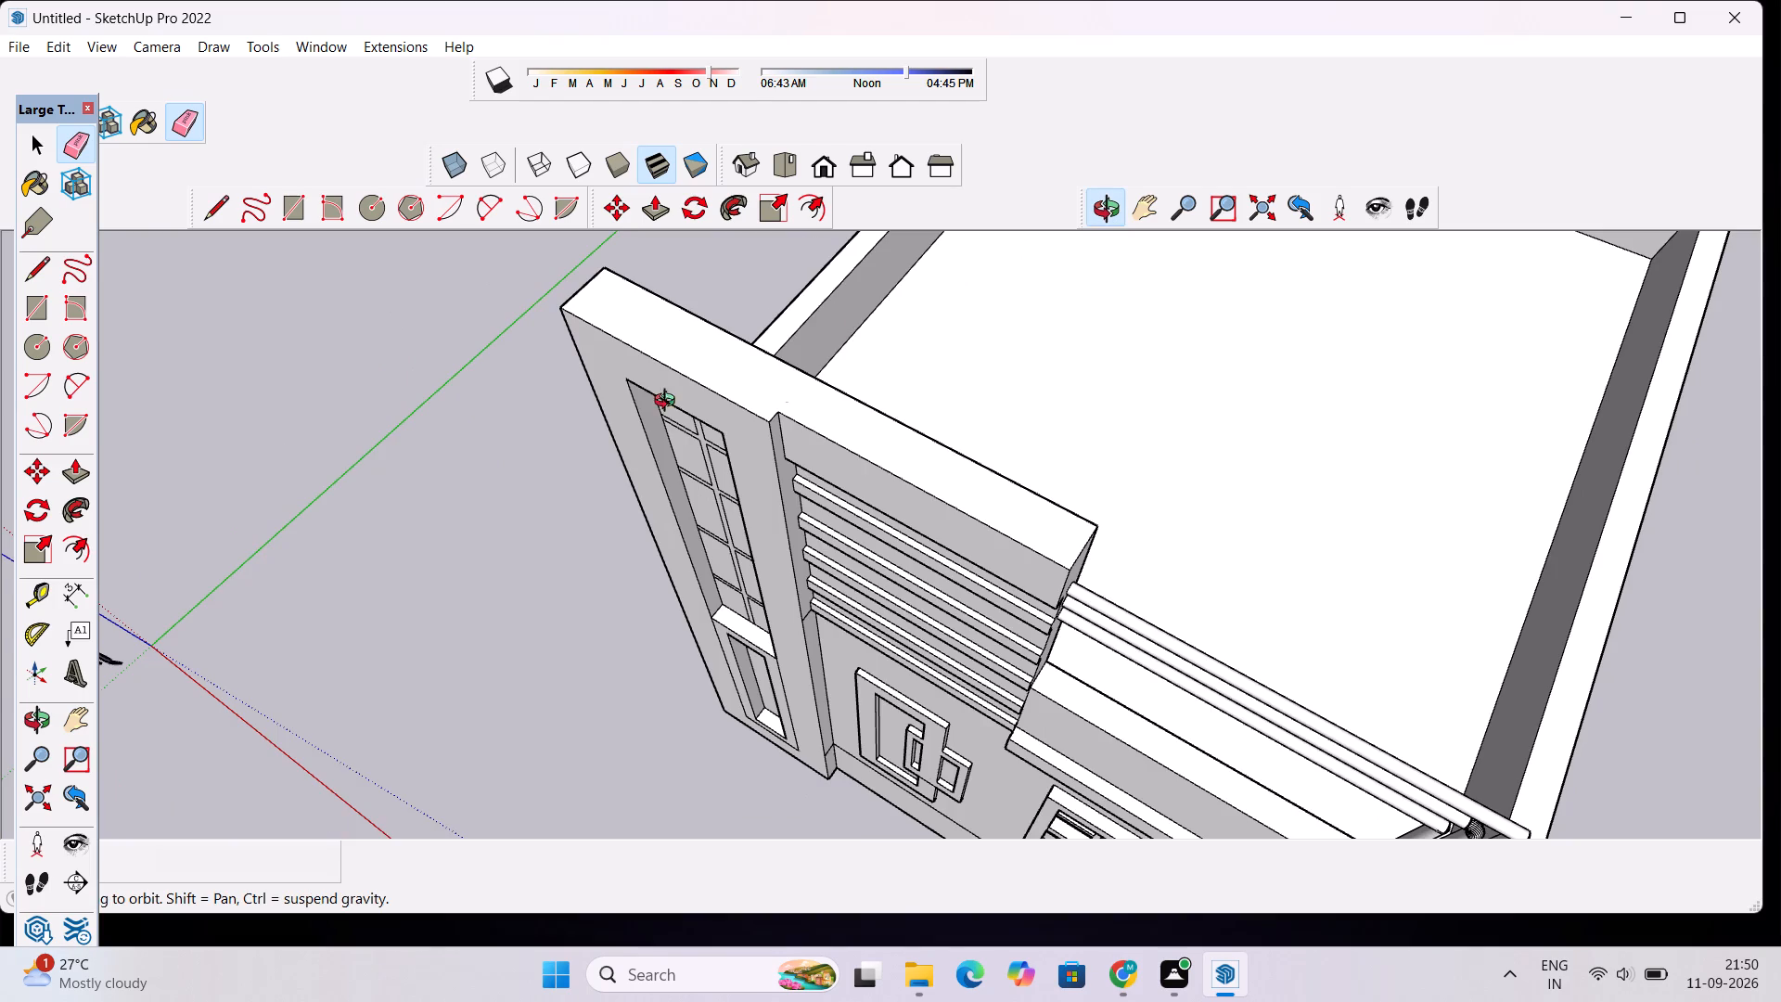
left_click_drag(669, 403, 1478, 160)
scroll(917, 392, "down", 8)
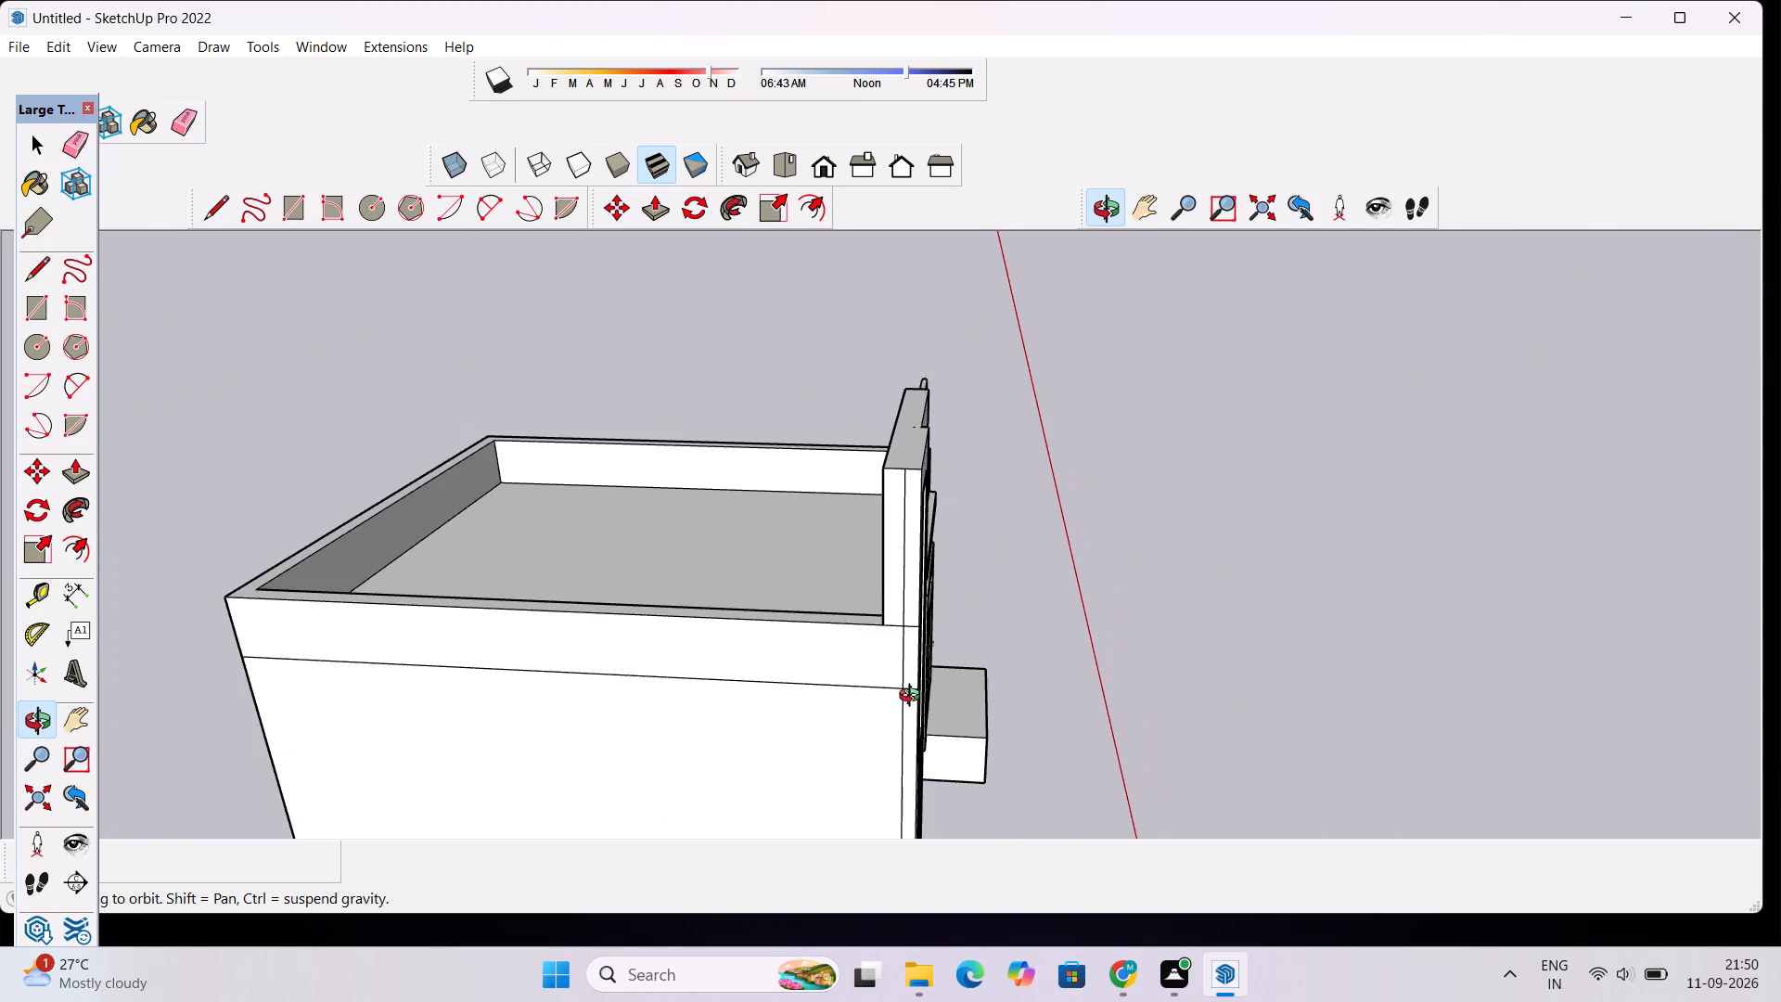
scroll(896, 723, "up", 1)
scroll(912, 554, "down", 4)
scroll(872, 739, "up", 5)
key("e")
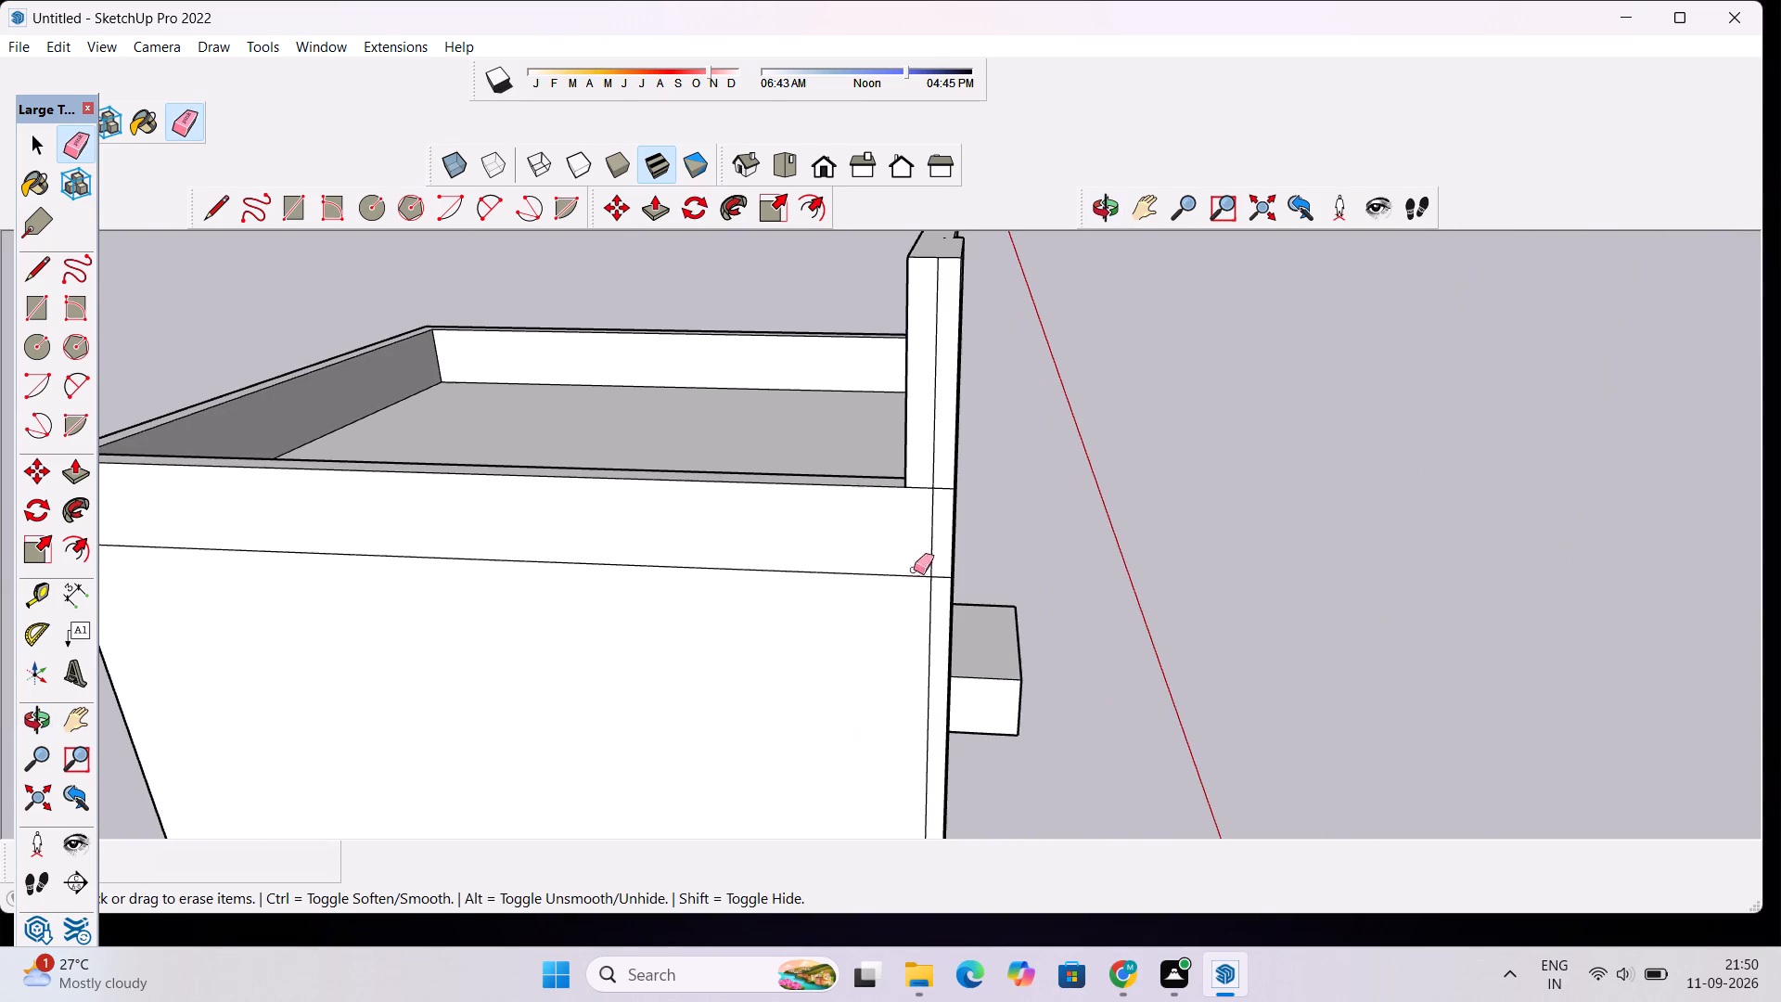
left_click_drag(942, 471, 898, 584)
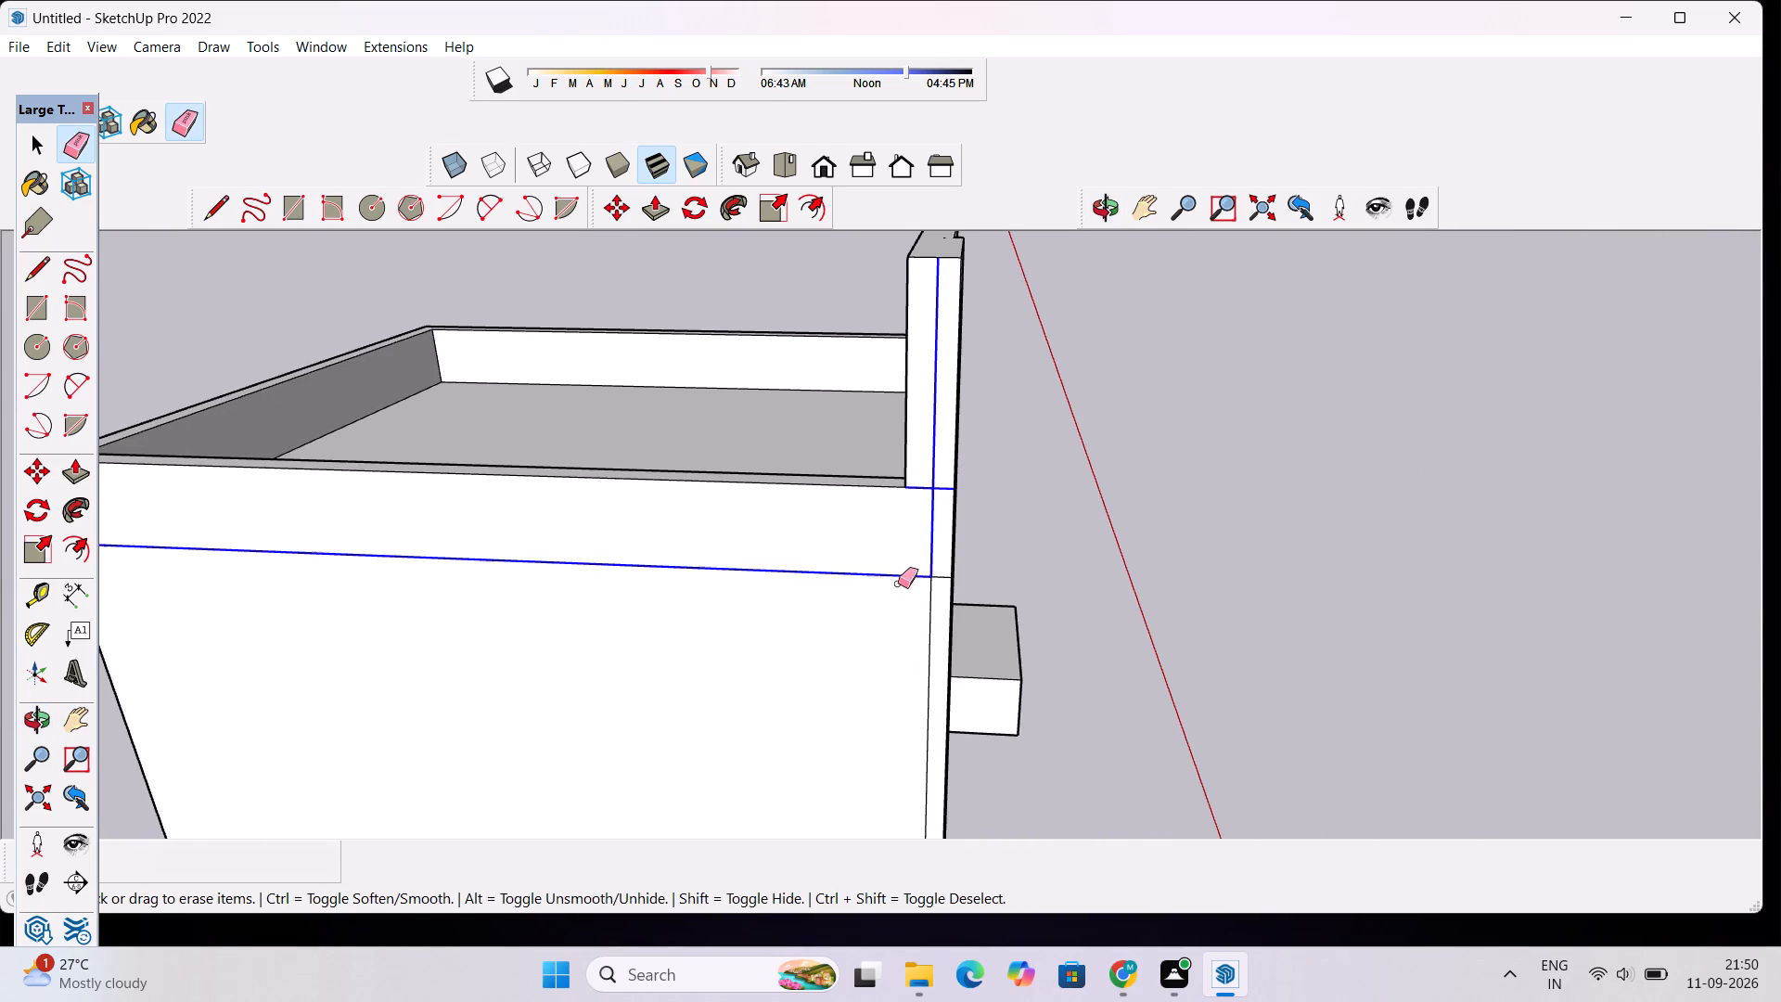
left_click_drag(898, 584, 930, 610)
left_click_drag(942, 569, 942, 591)
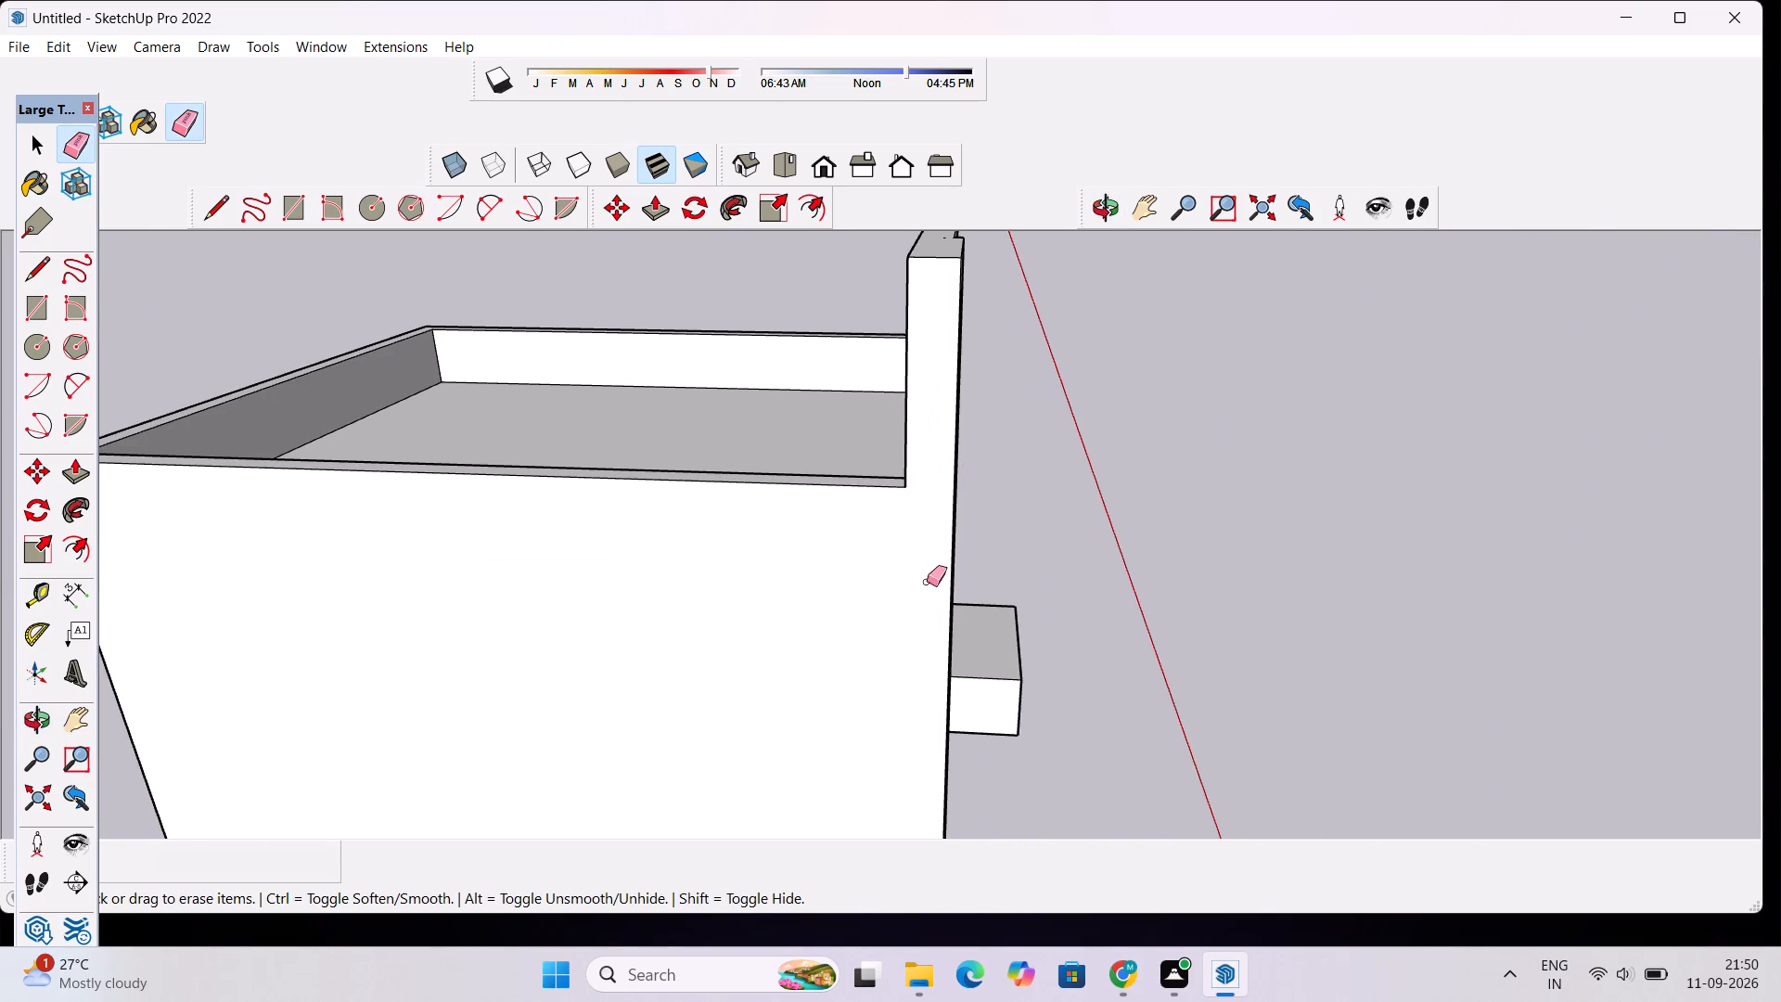
Examine the whole building from the side, back, front and above, including the pipes and remaining wall lines.
scroll(911, 578, "down", 6)
left_click(1096, 218)
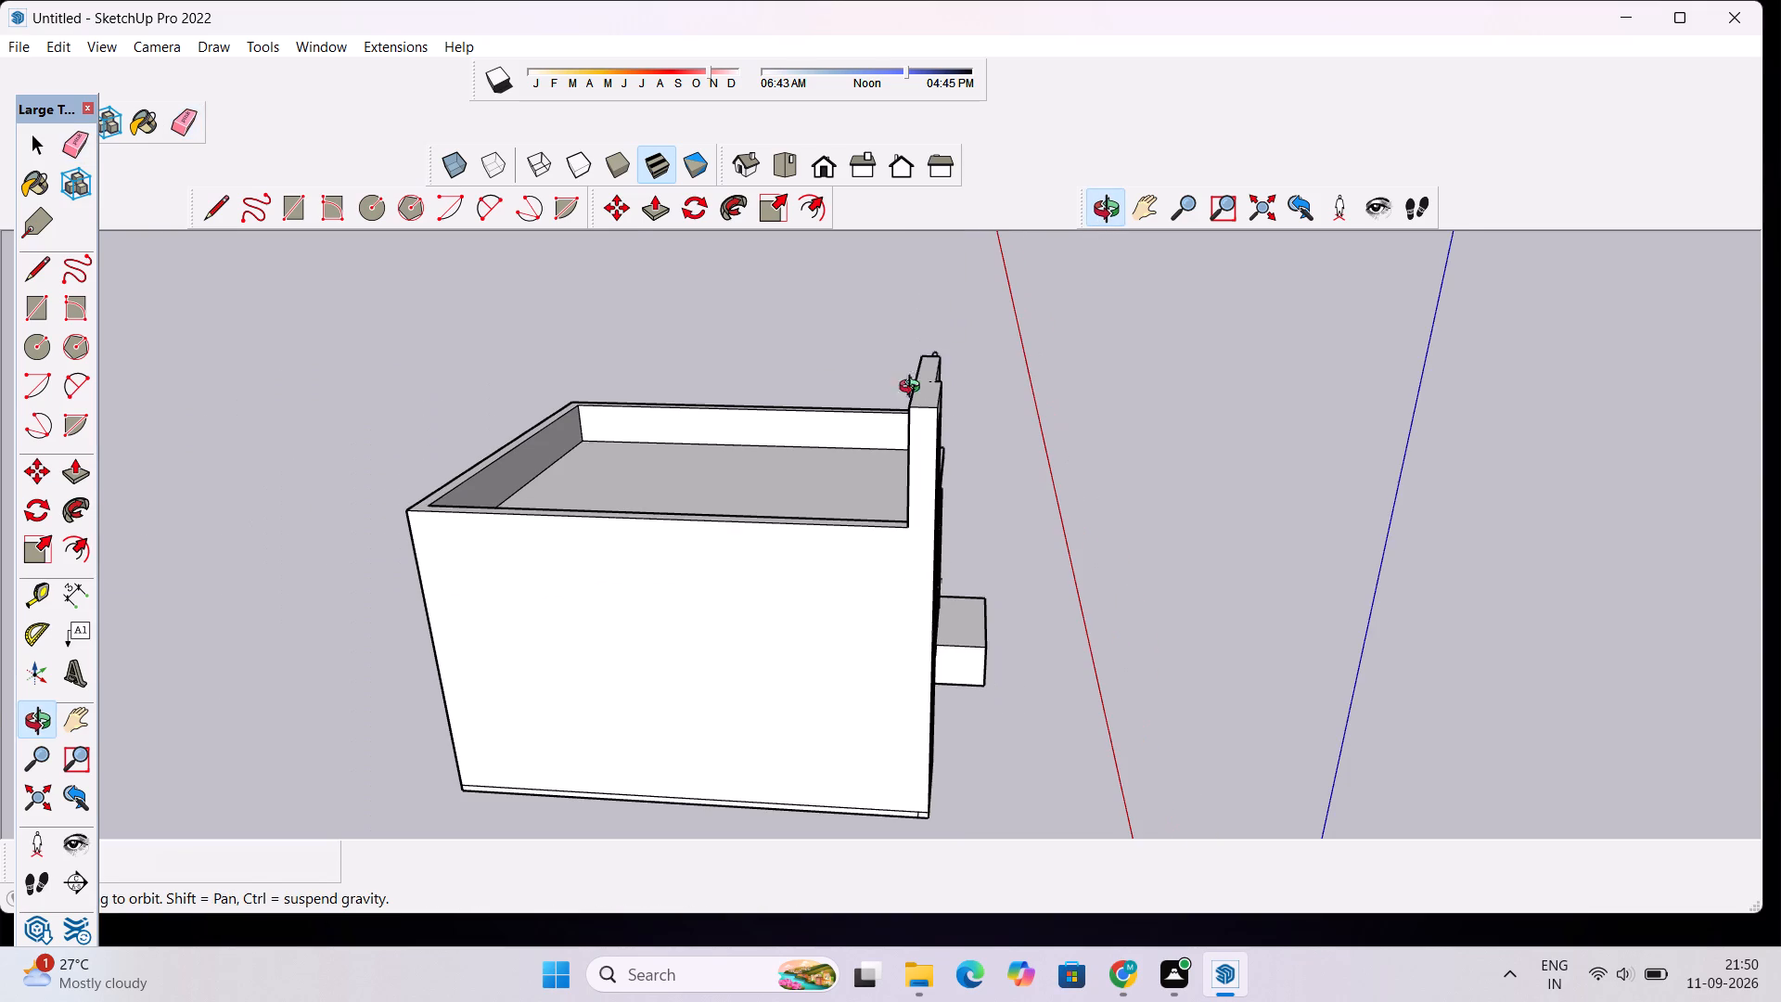
left_click_drag(901, 401, 986, 559)
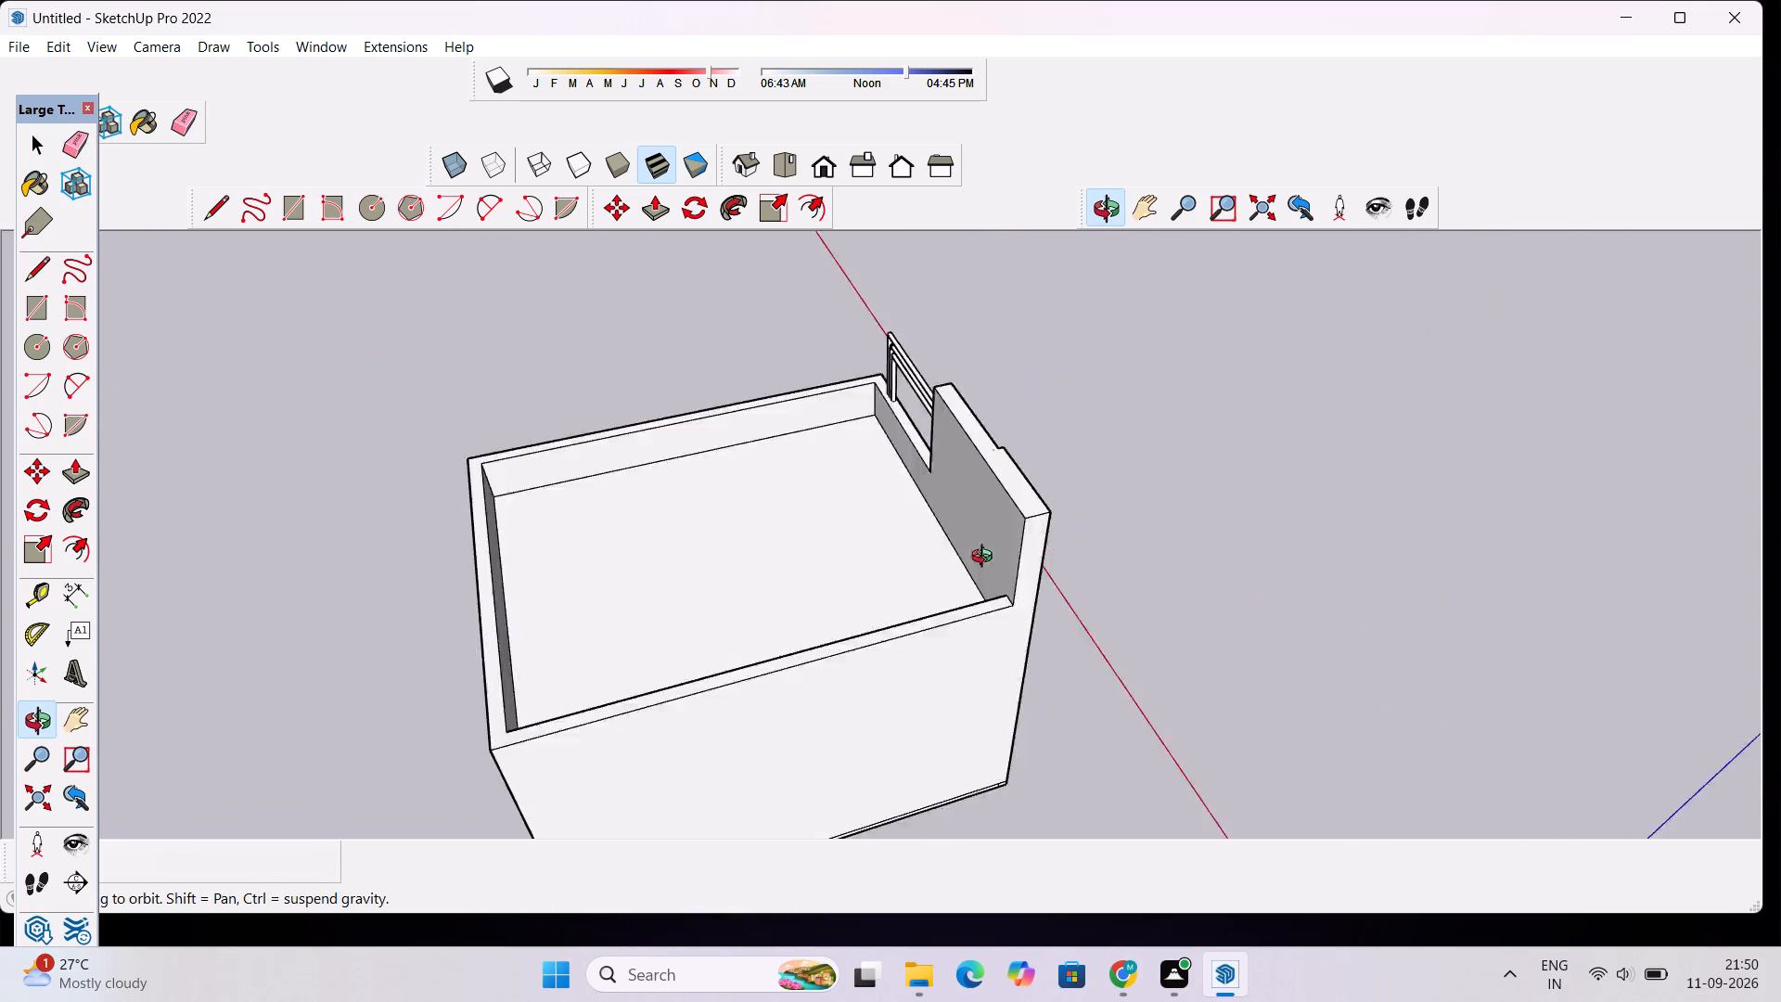
left_click_drag(986, 559, 340, 559)
scroll(934, 575, "down", 4)
left_click_drag(963, 624, 921, 455)
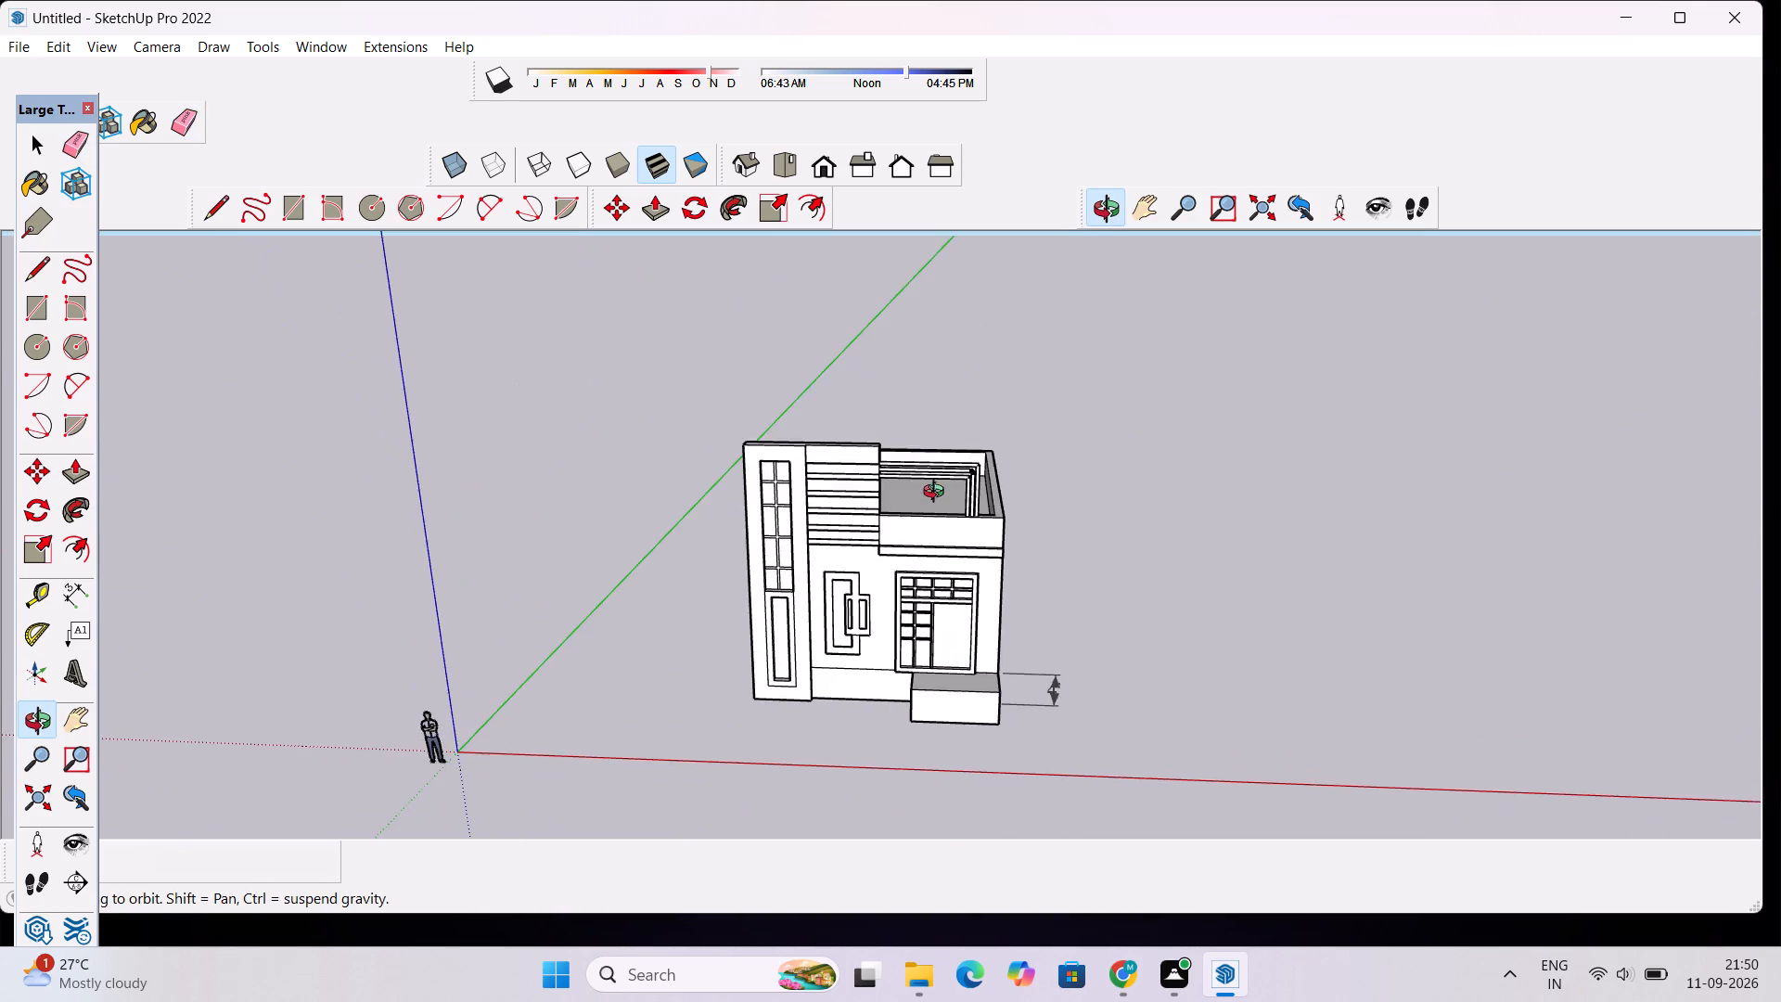
scroll(938, 495, "up", 5)
left_click_drag(933, 577, 947, 467)
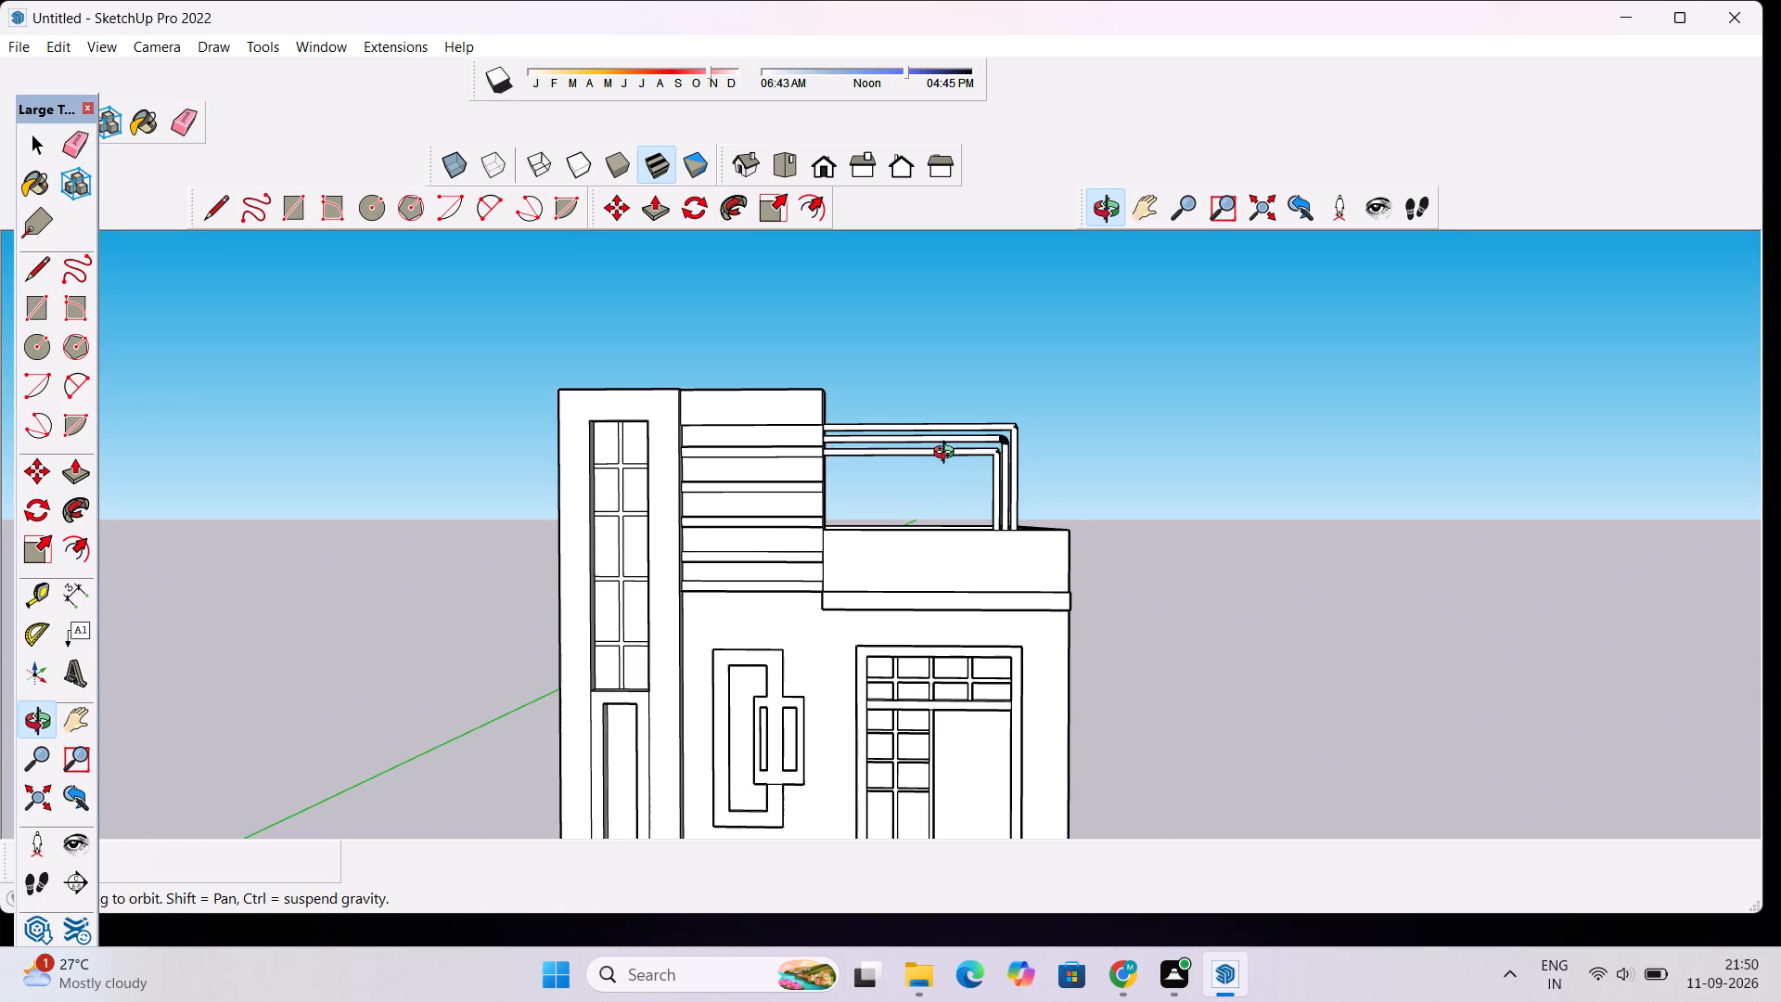
scroll(945, 456, "down", 6)
scroll(1018, 491, "up", 6)
left_click_drag(1103, 520, 850, 543)
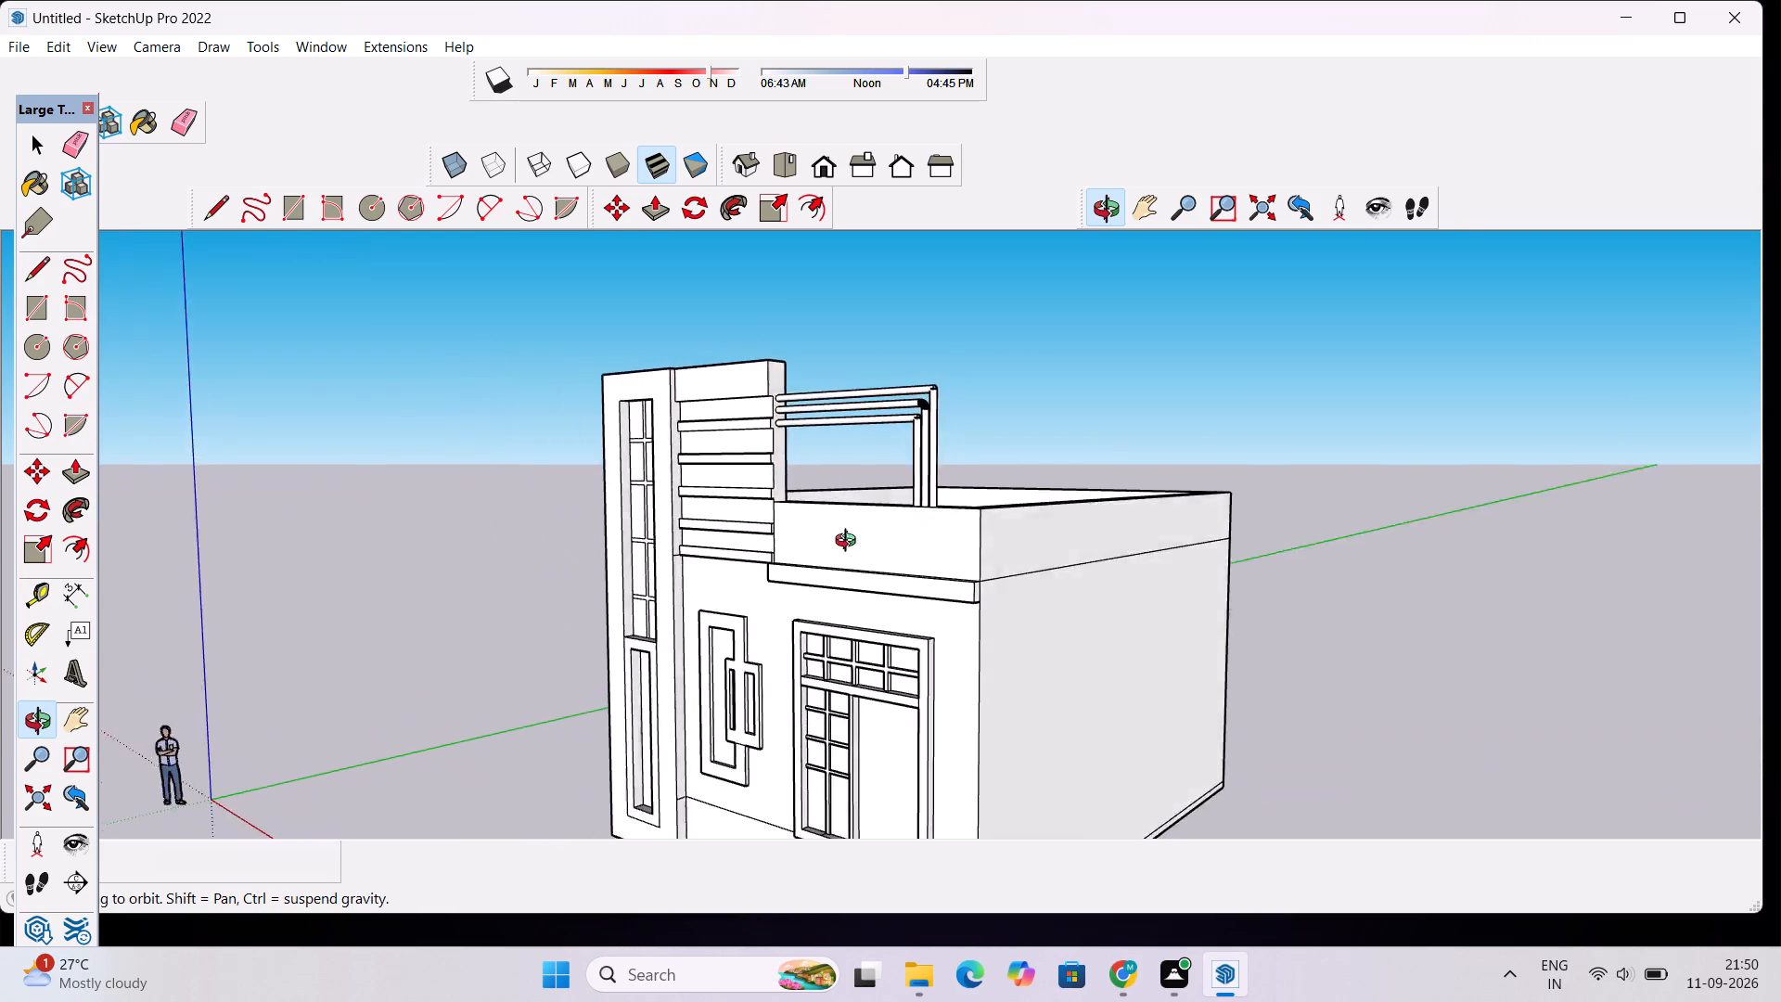
left_click_drag(850, 543, 659, 531)
scroll(1043, 508, "up", 3)
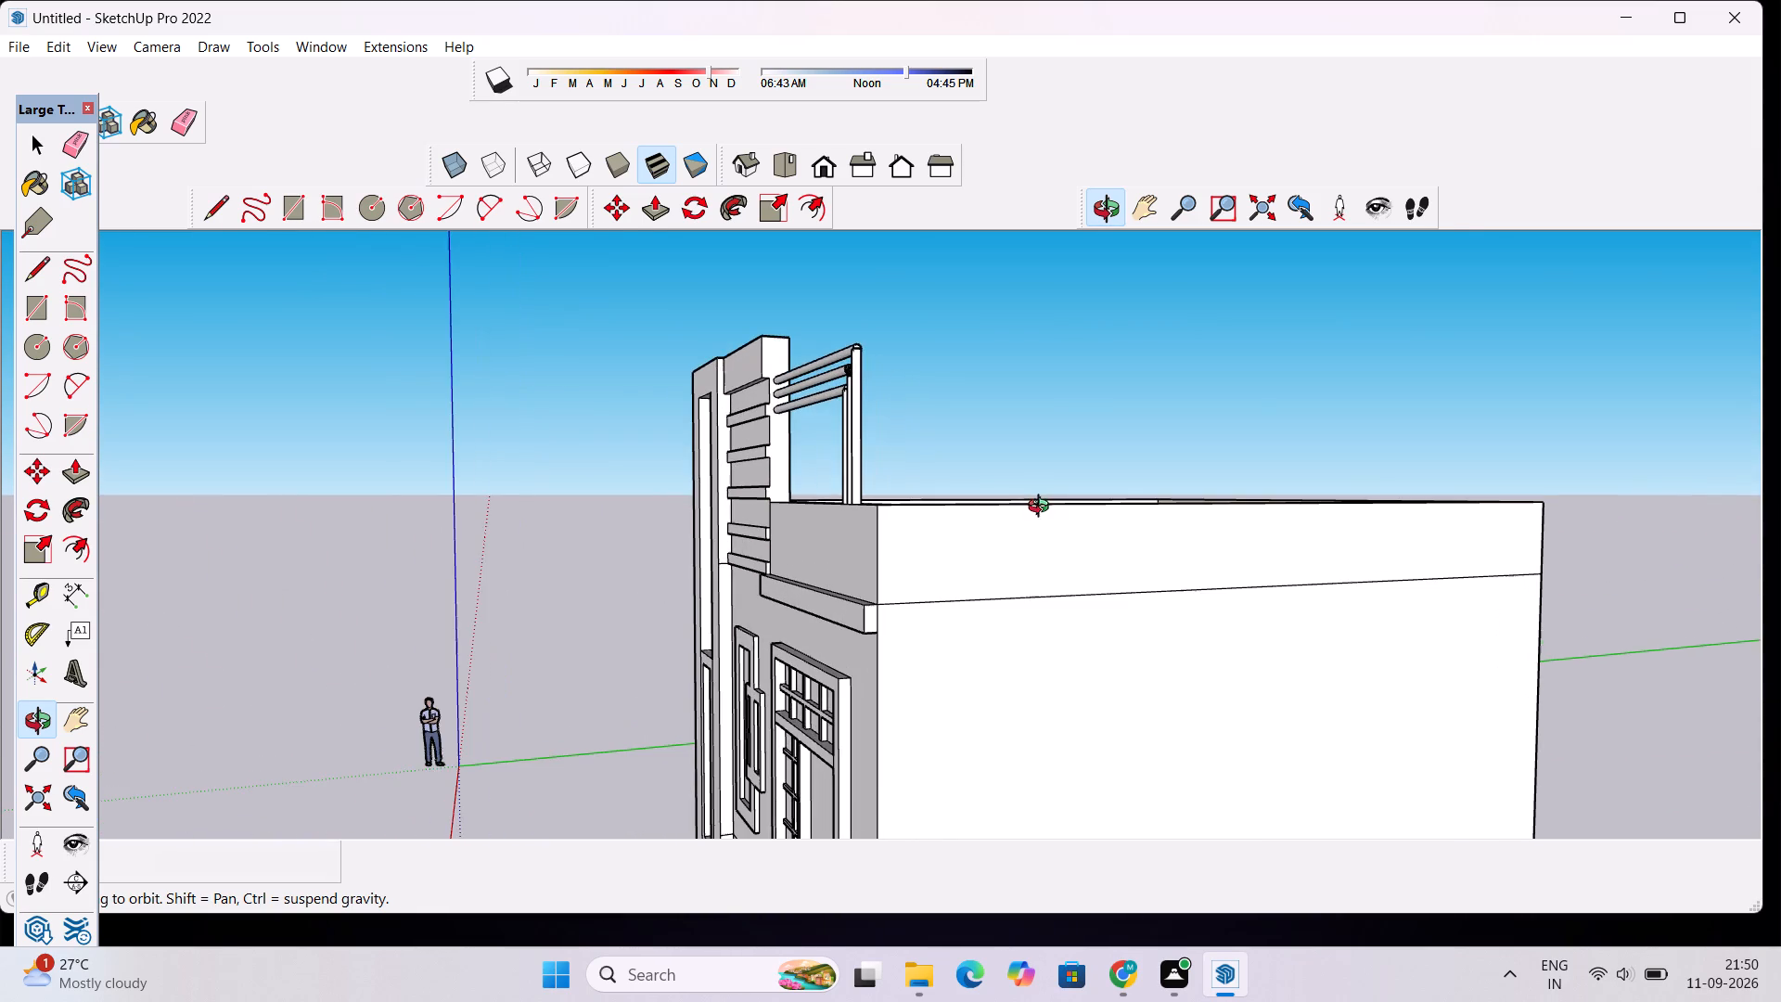
scroll(709, 480, "down", 12)
left_click_drag(720, 499, 1326, 780)
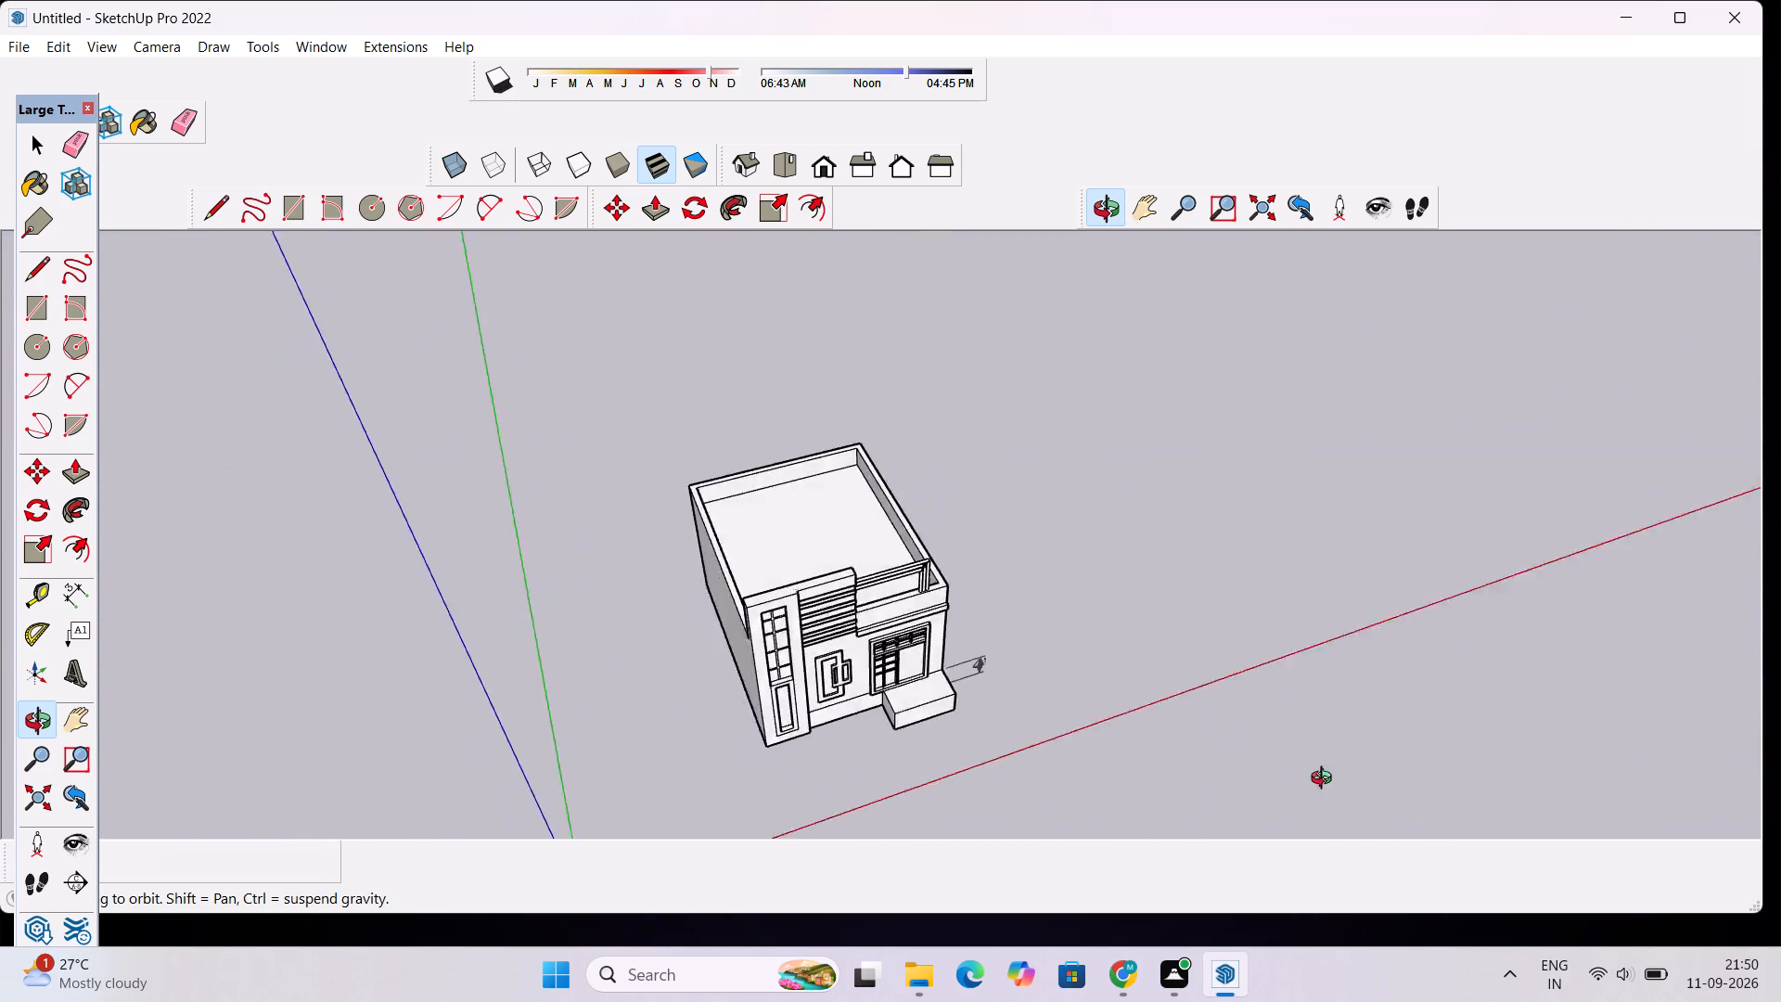
Draw a vertical handle rectangle about 1' 4" by 2 13/16" on the front door leaf, beside its mullion edge.
left_click_drag(1326, 780, 986, 564)
scroll(733, 606, "up", 3)
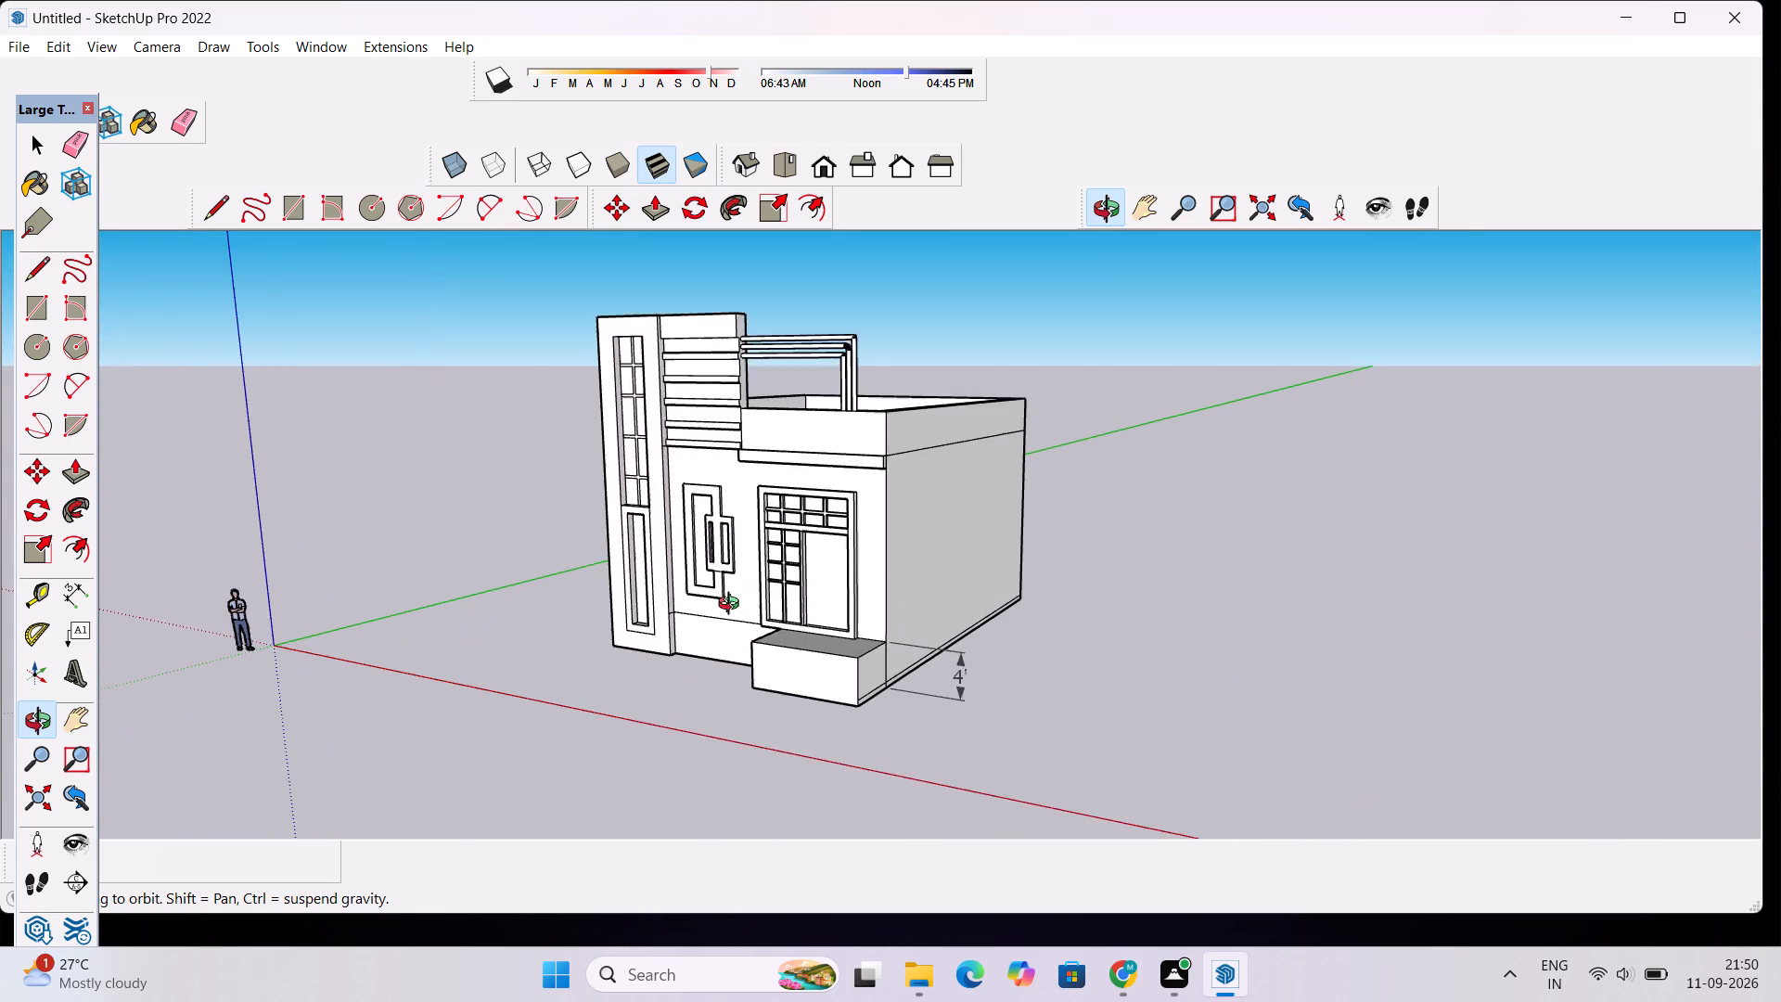
scroll(733, 606, "up", 5)
left_click_drag(734, 604, 858, 583)
scroll(872, 585, "up", 2)
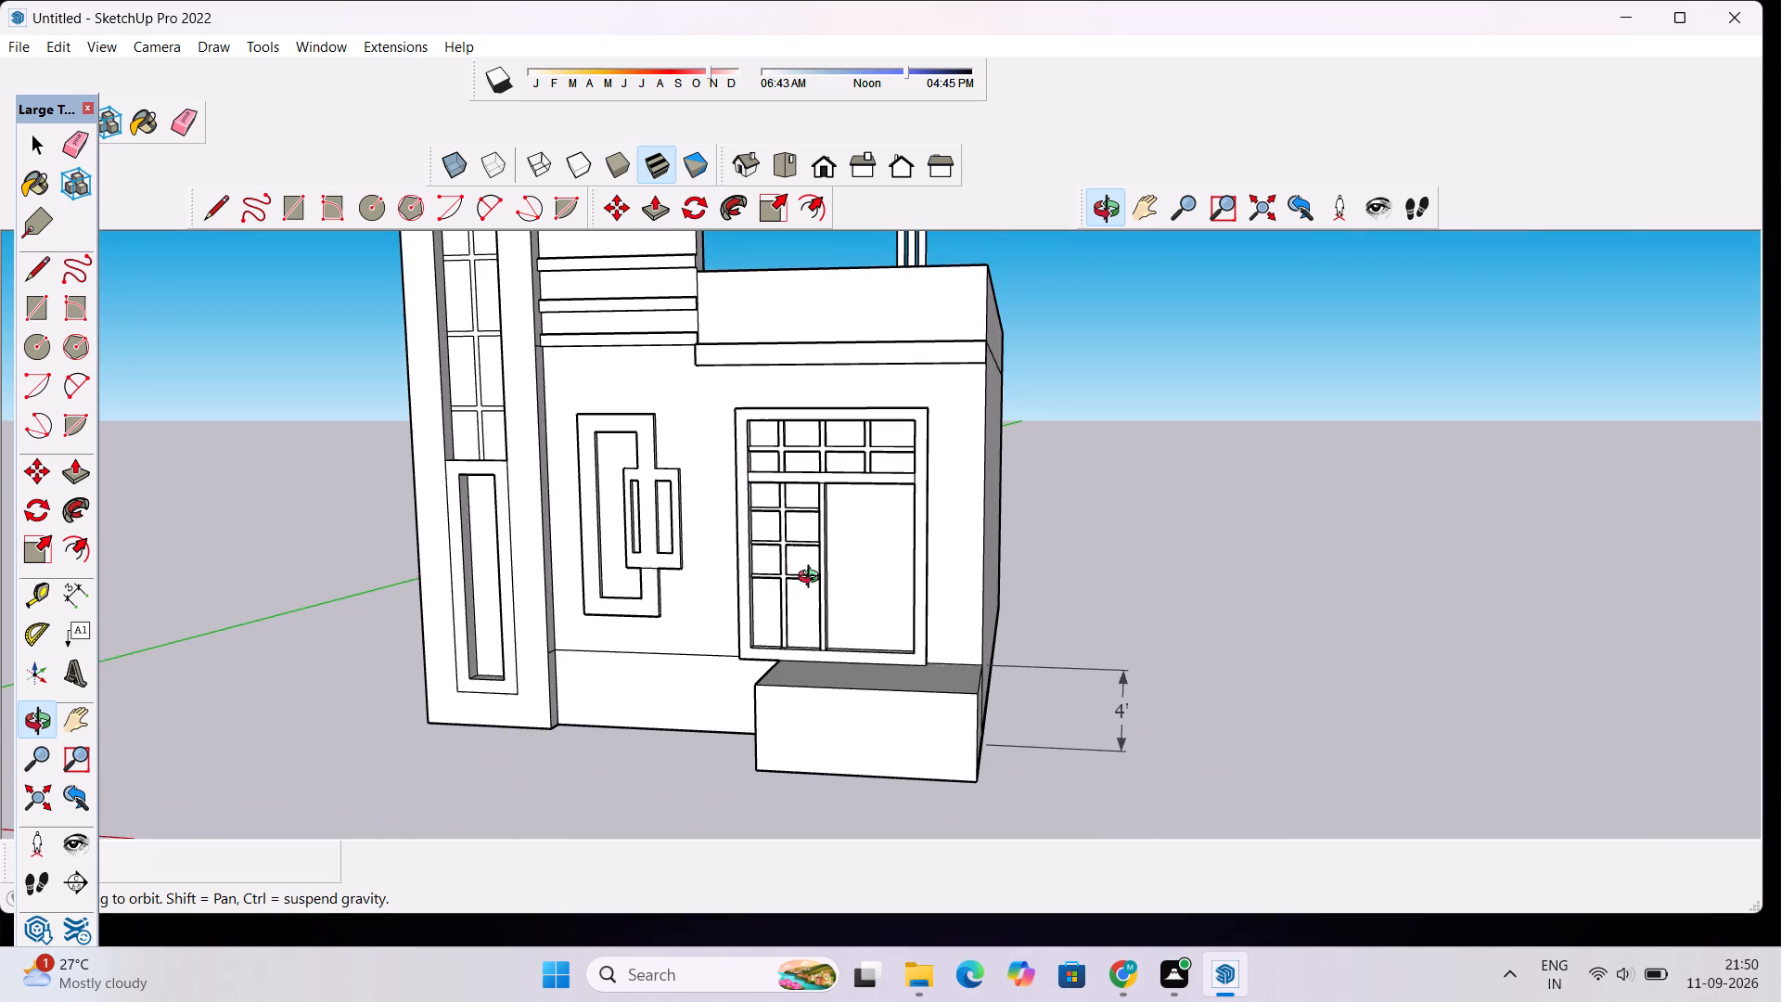
left_click_drag(812, 581, 878, 591)
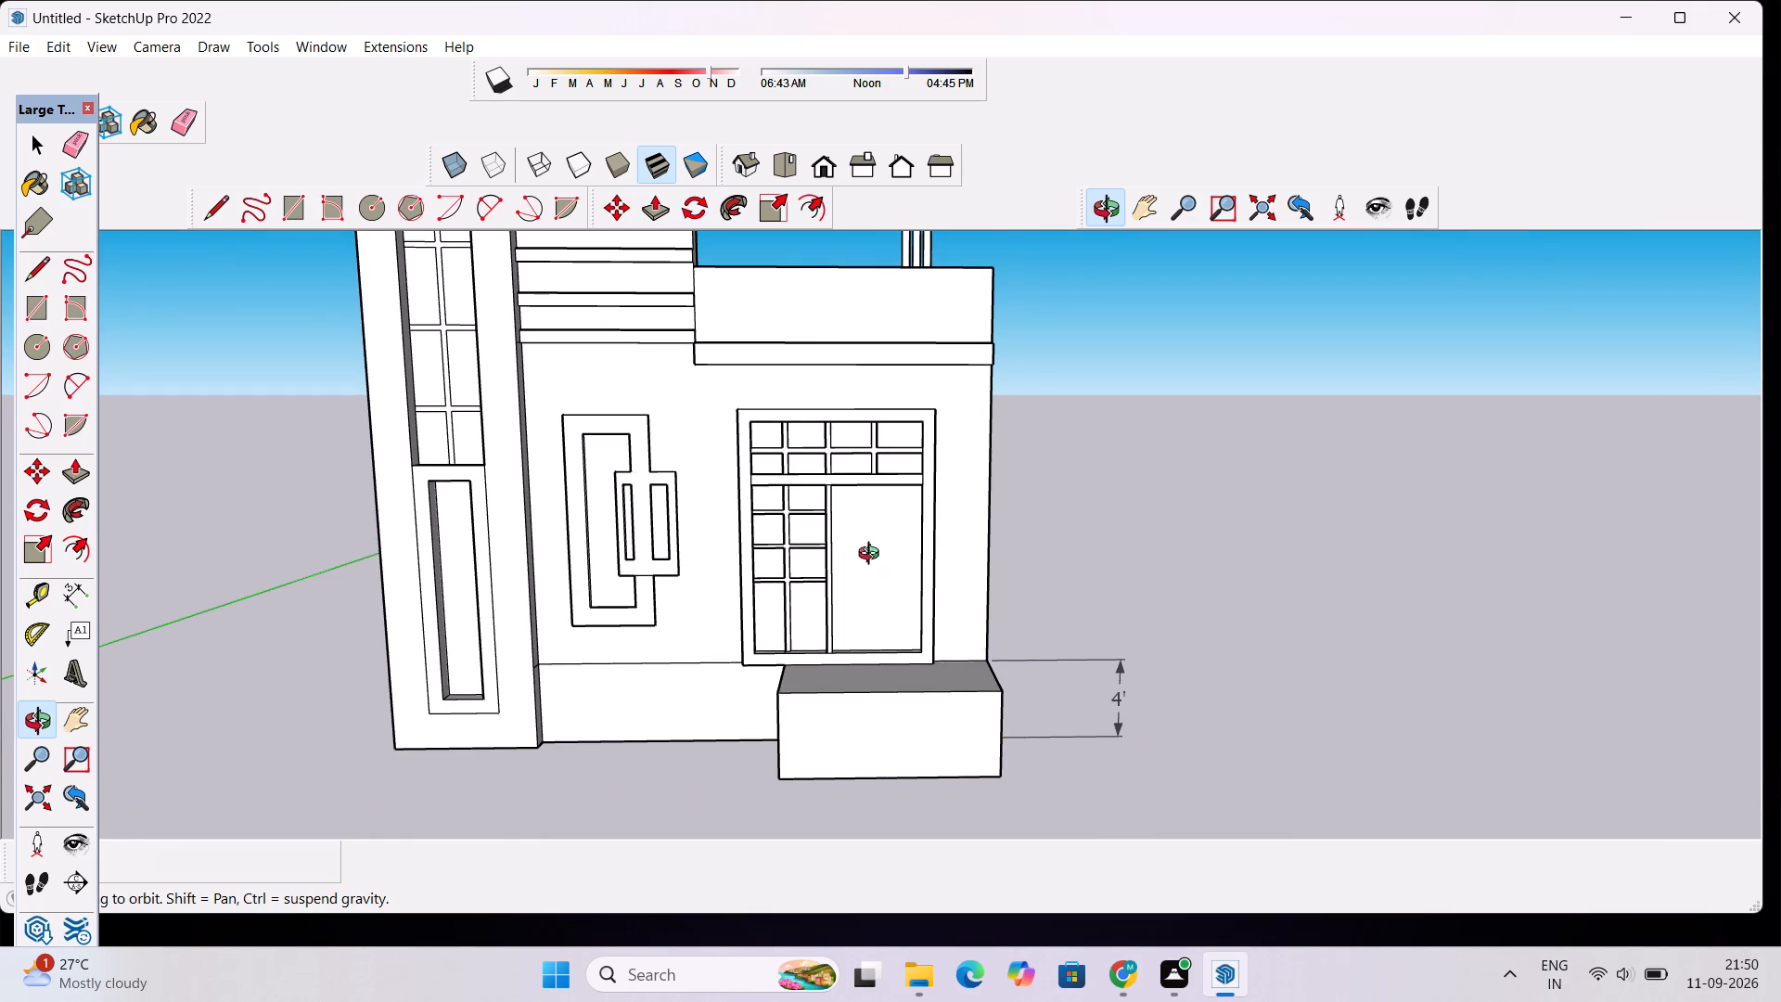
scroll(872, 555, "up", 9)
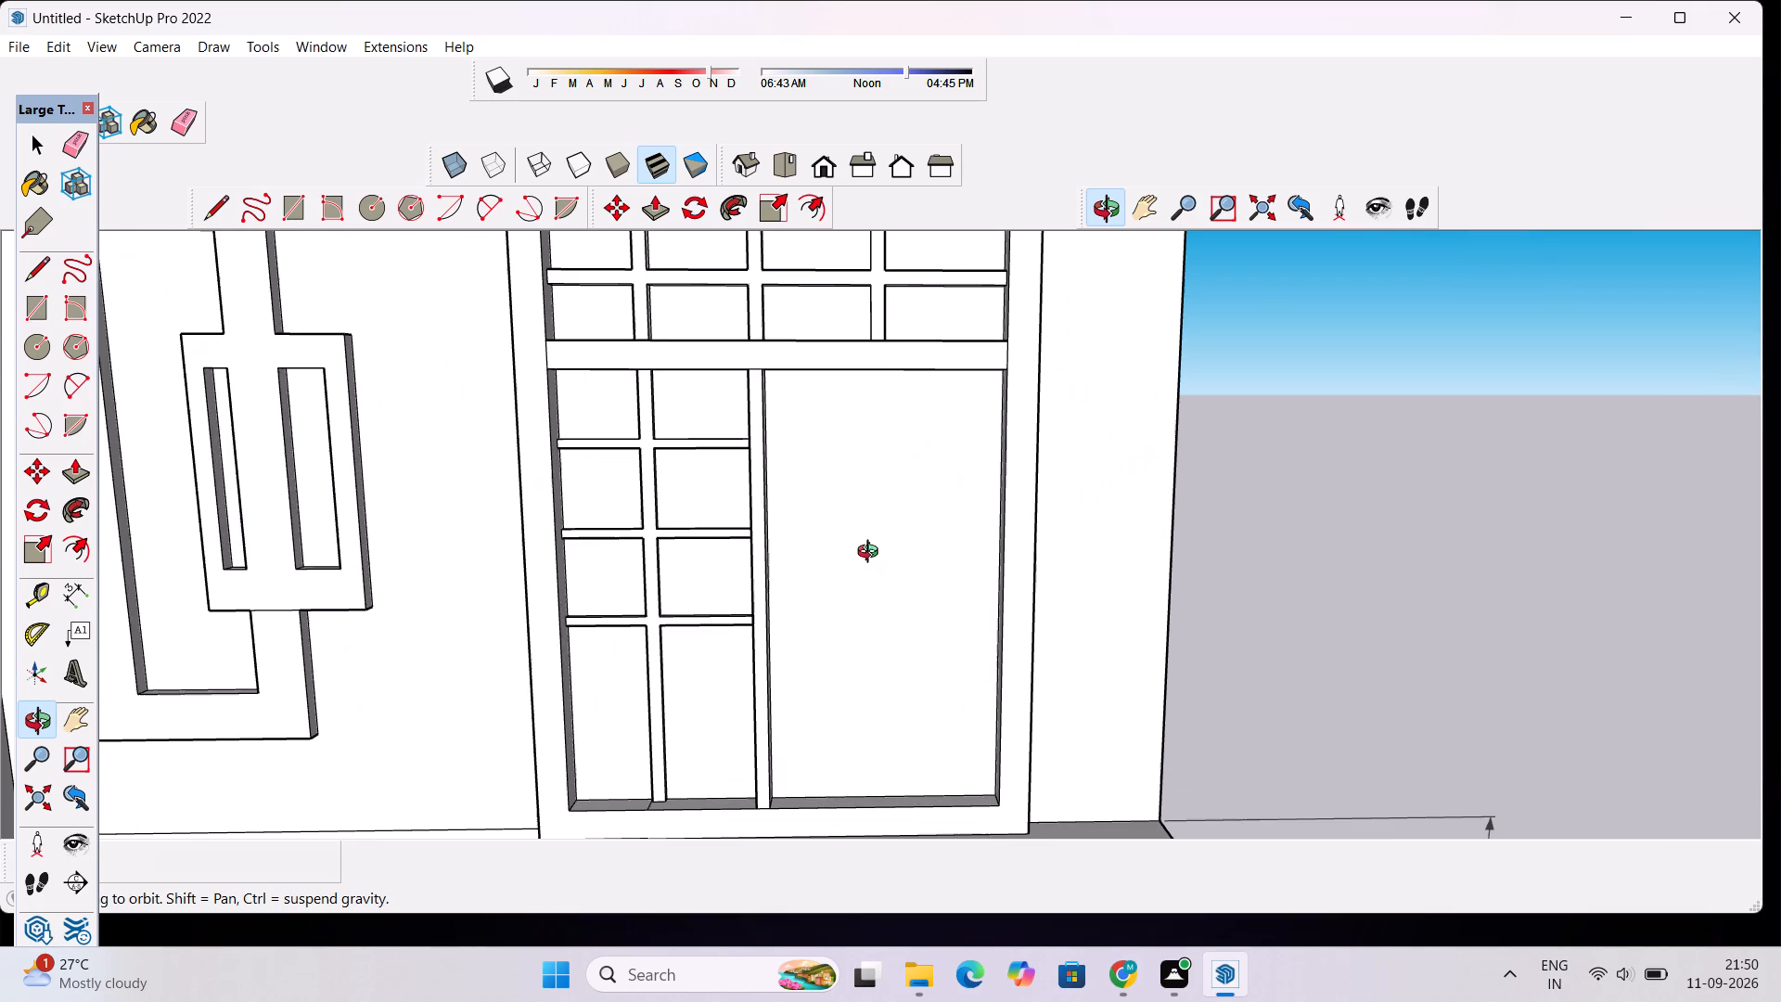
scroll(832, 567, "up", 1)
key("r")
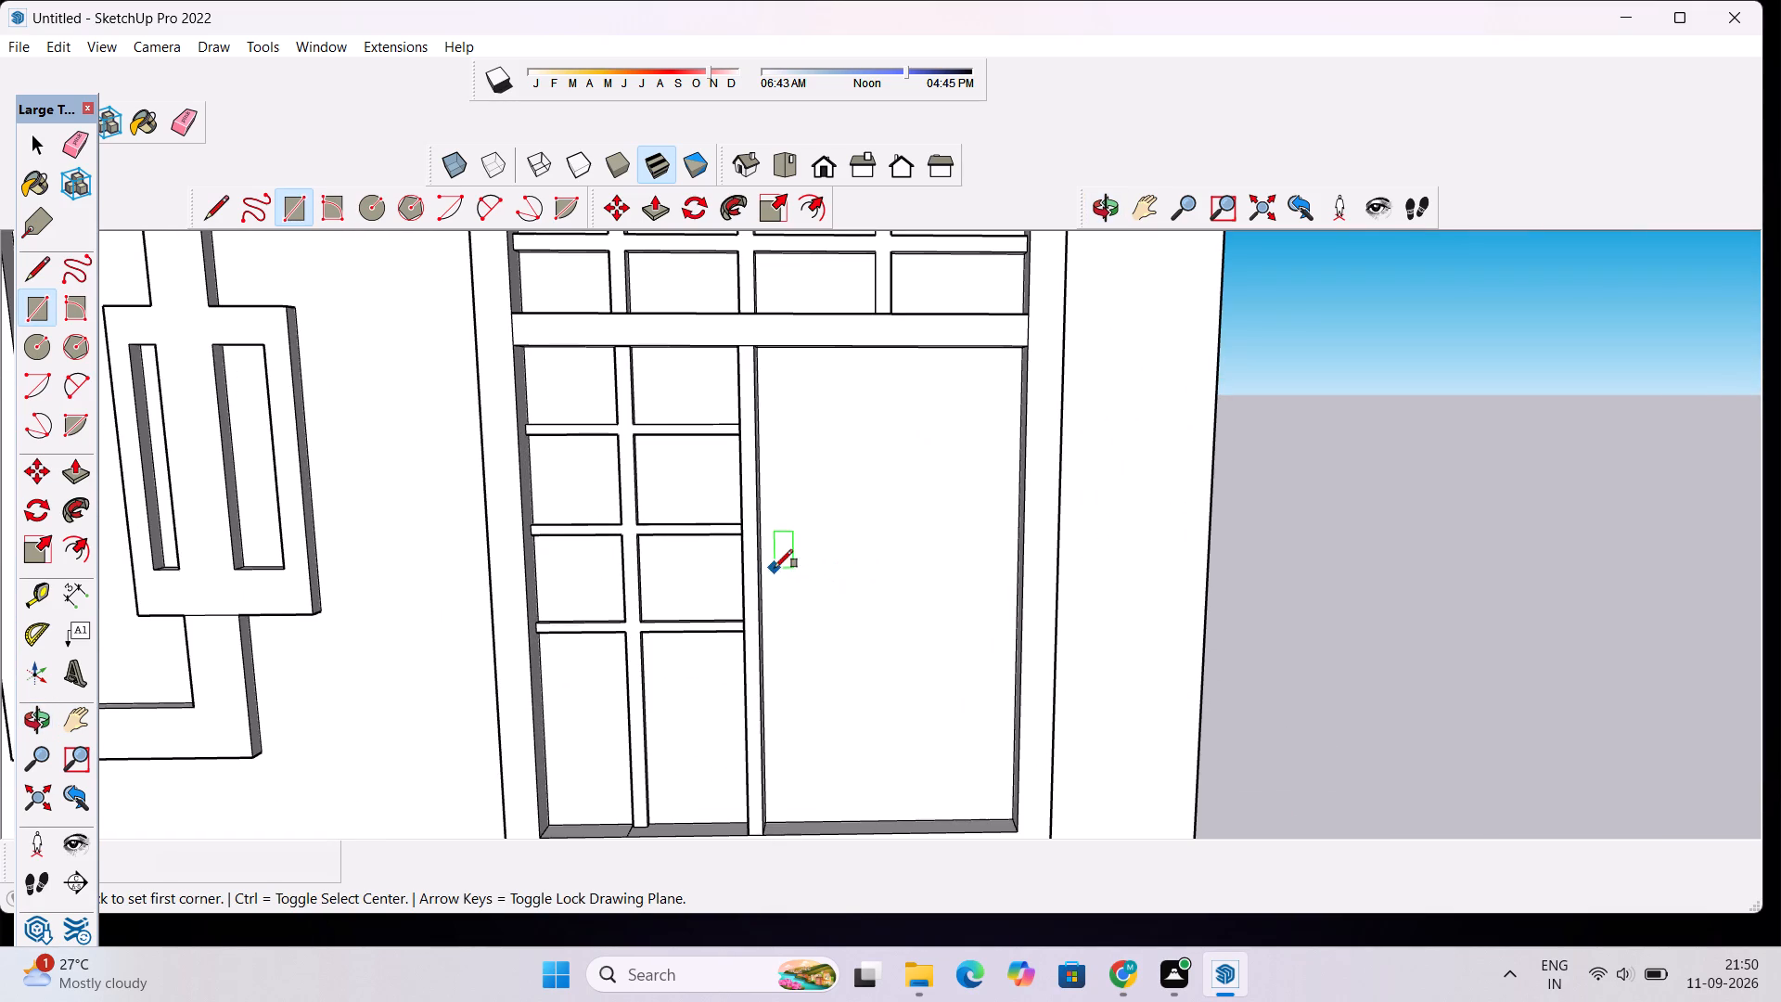
left_click(774, 573)
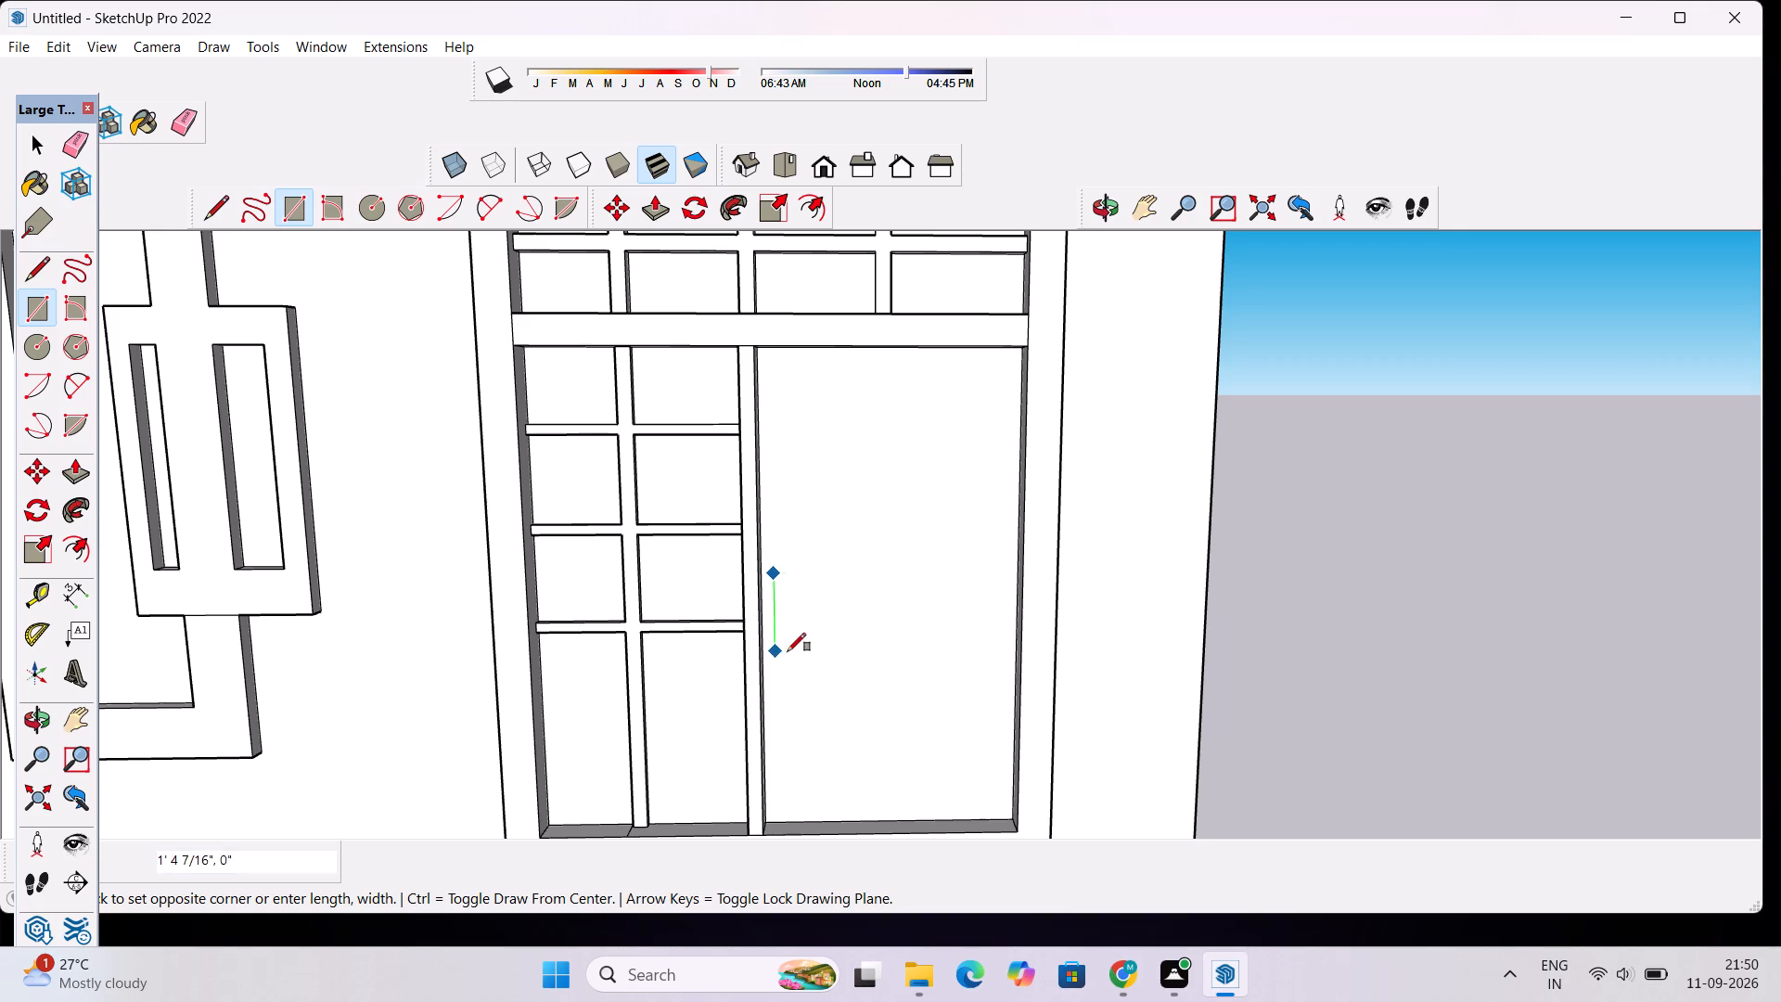
left_click(788, 649)
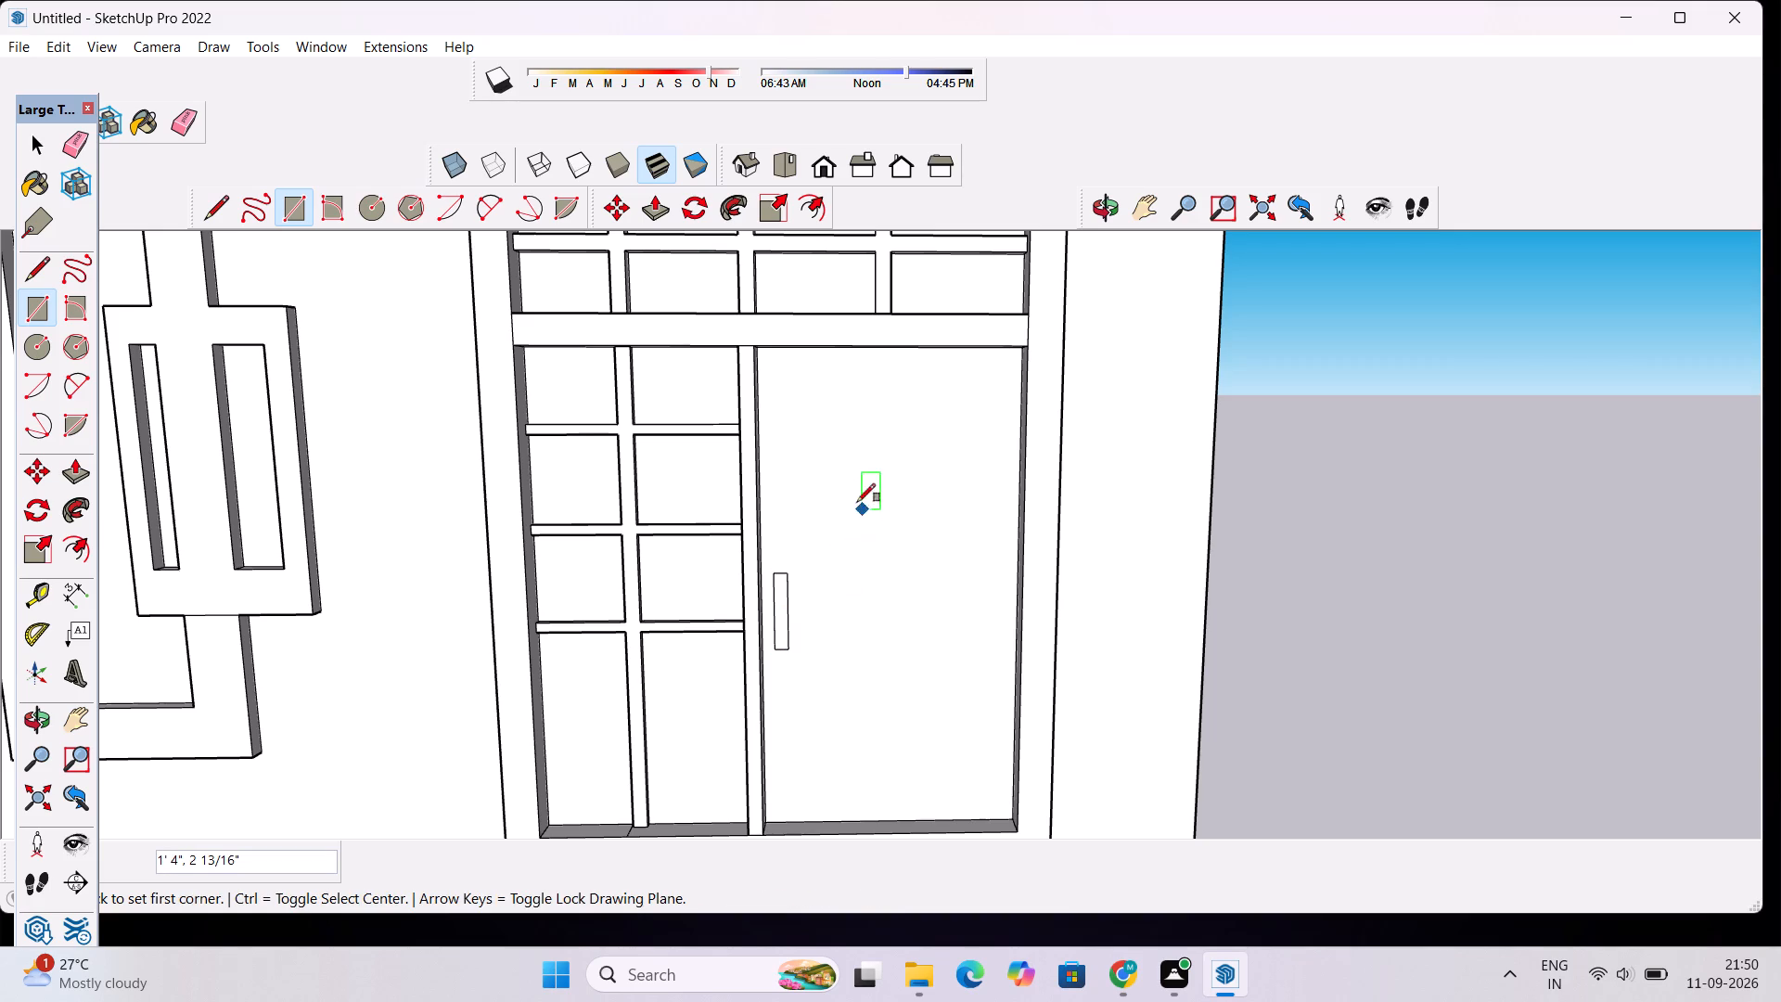
Draw a horizontal rectangle about 1' 9 7/8" by 3 3/16" across the upper part of the door leaf.
left_click(834, 445)
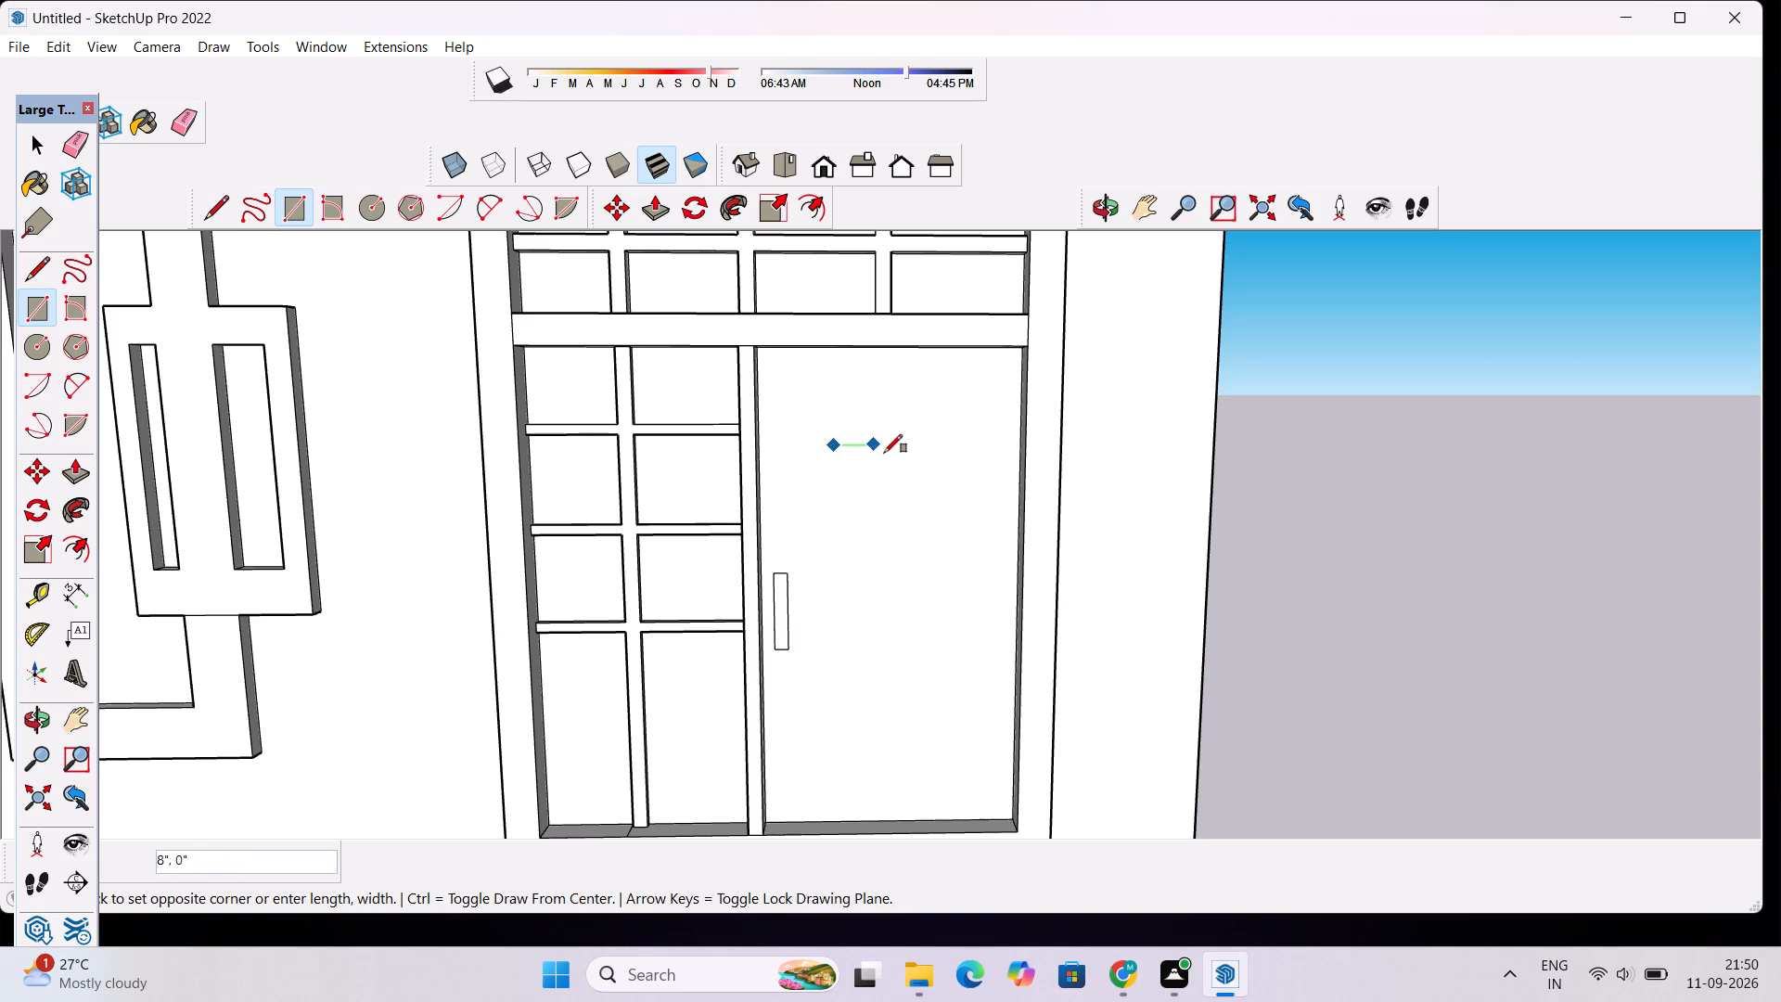
left_click(942, 461)
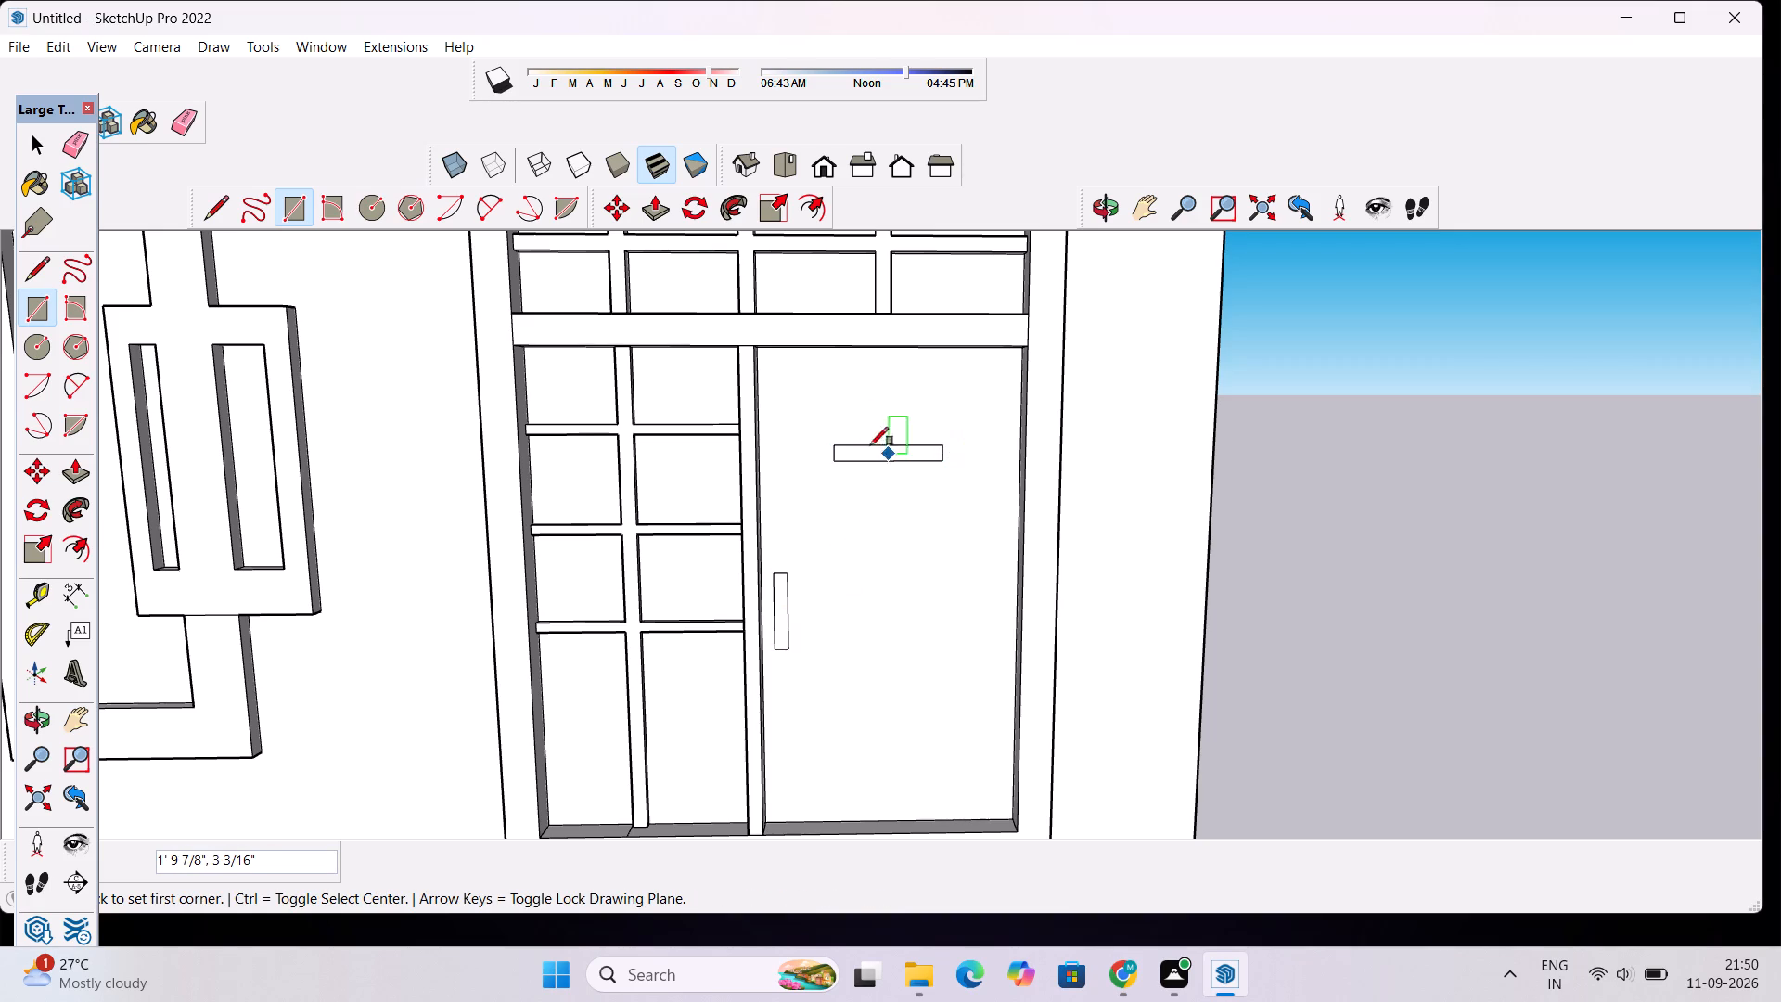
key("space")
Examine the front door and the entrance block below it from the front, side and close up.
scroll(864, 431, "down", 1)
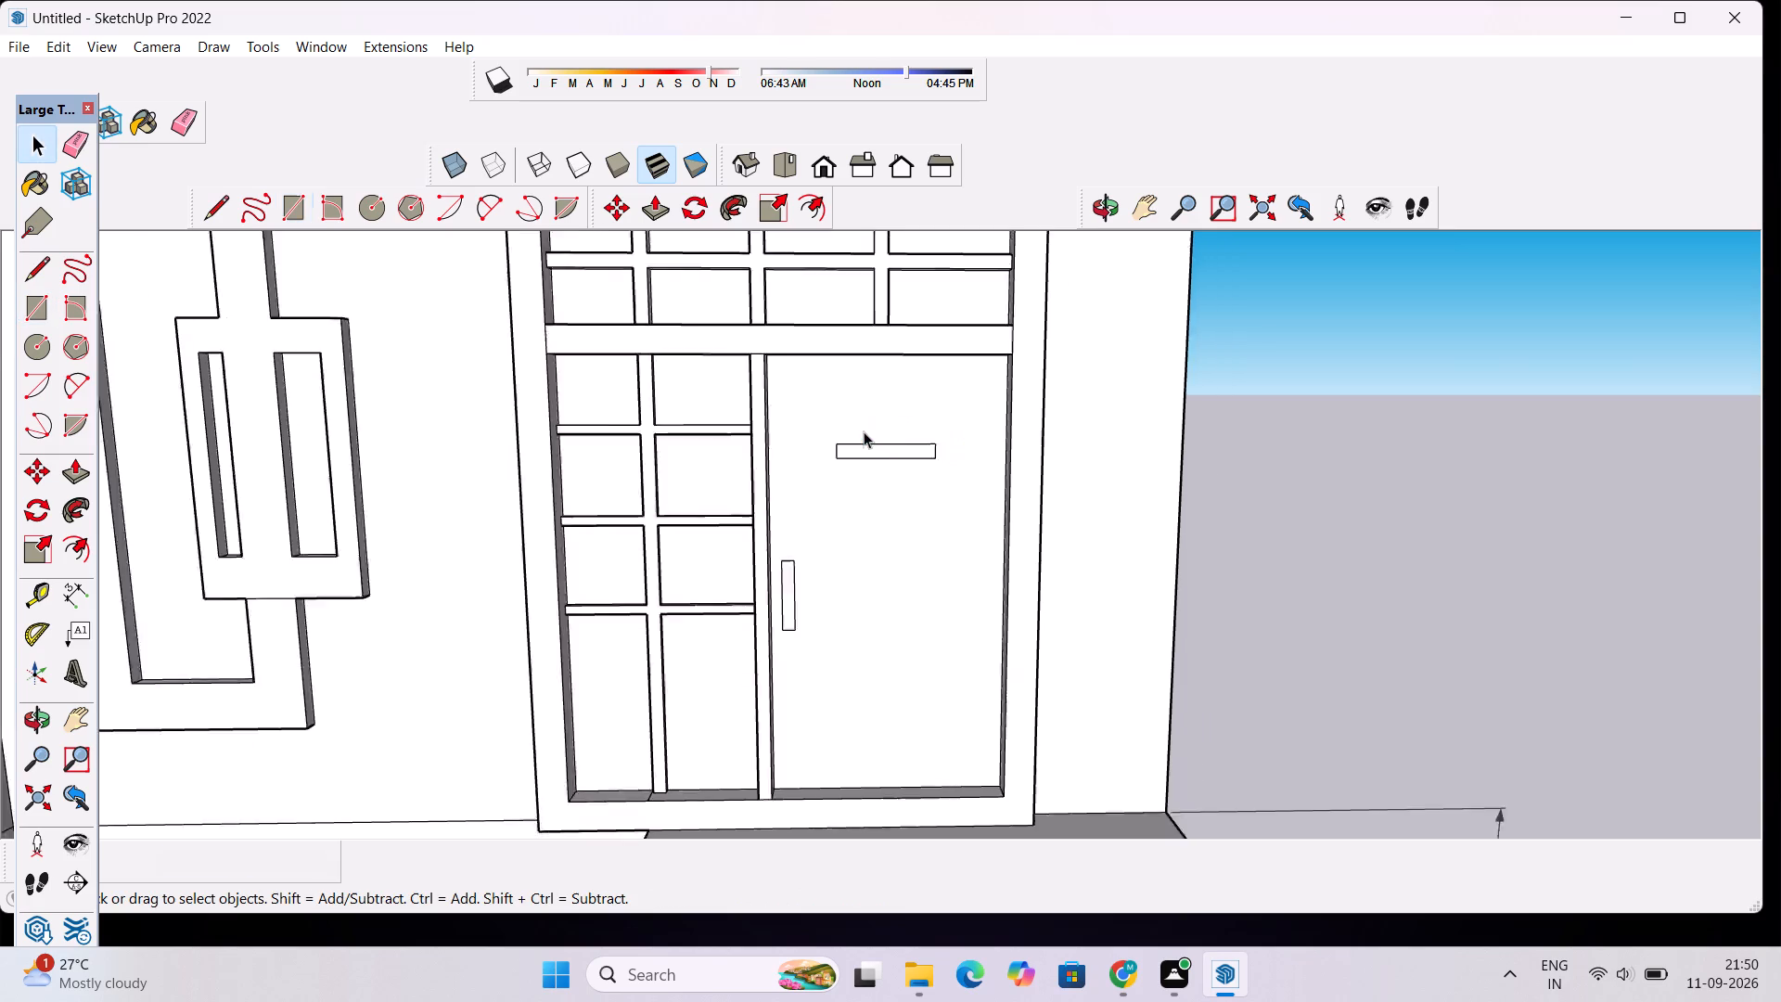
scroll(864, 431, "down", 13)
scroll(881, 589, "up", 1)
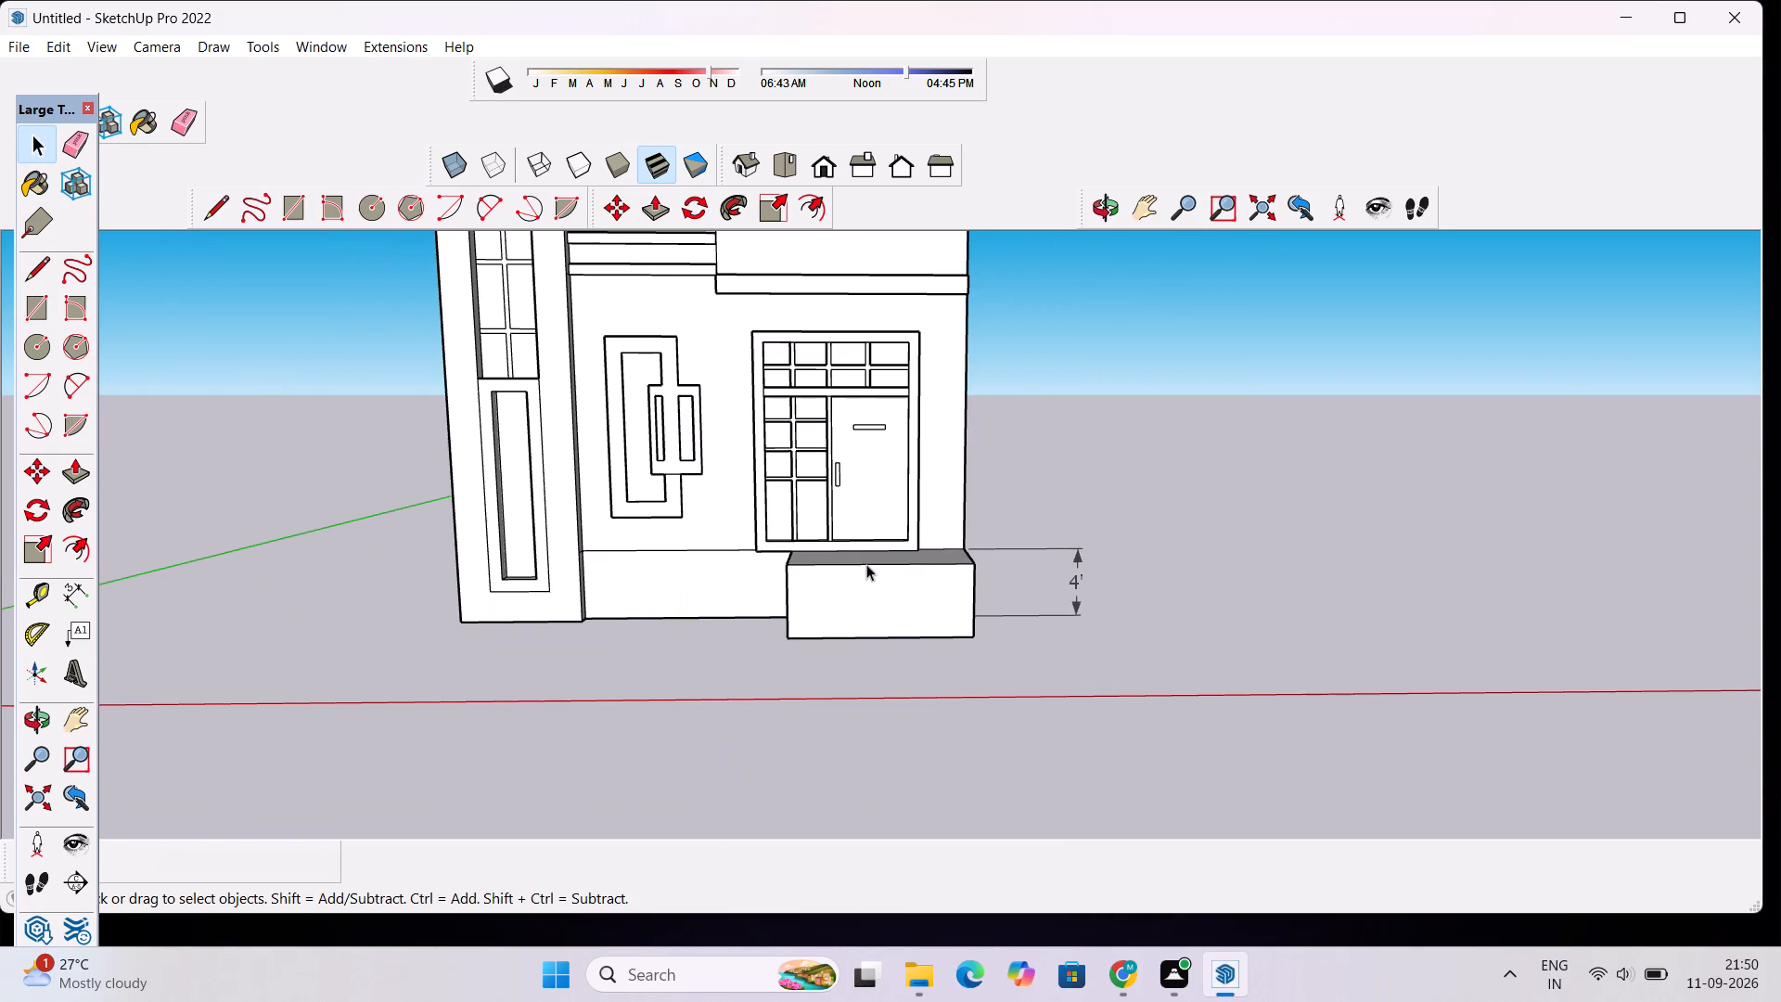
left_click(1106, 206)
left_click_drag(956, 403, 1239, 461)
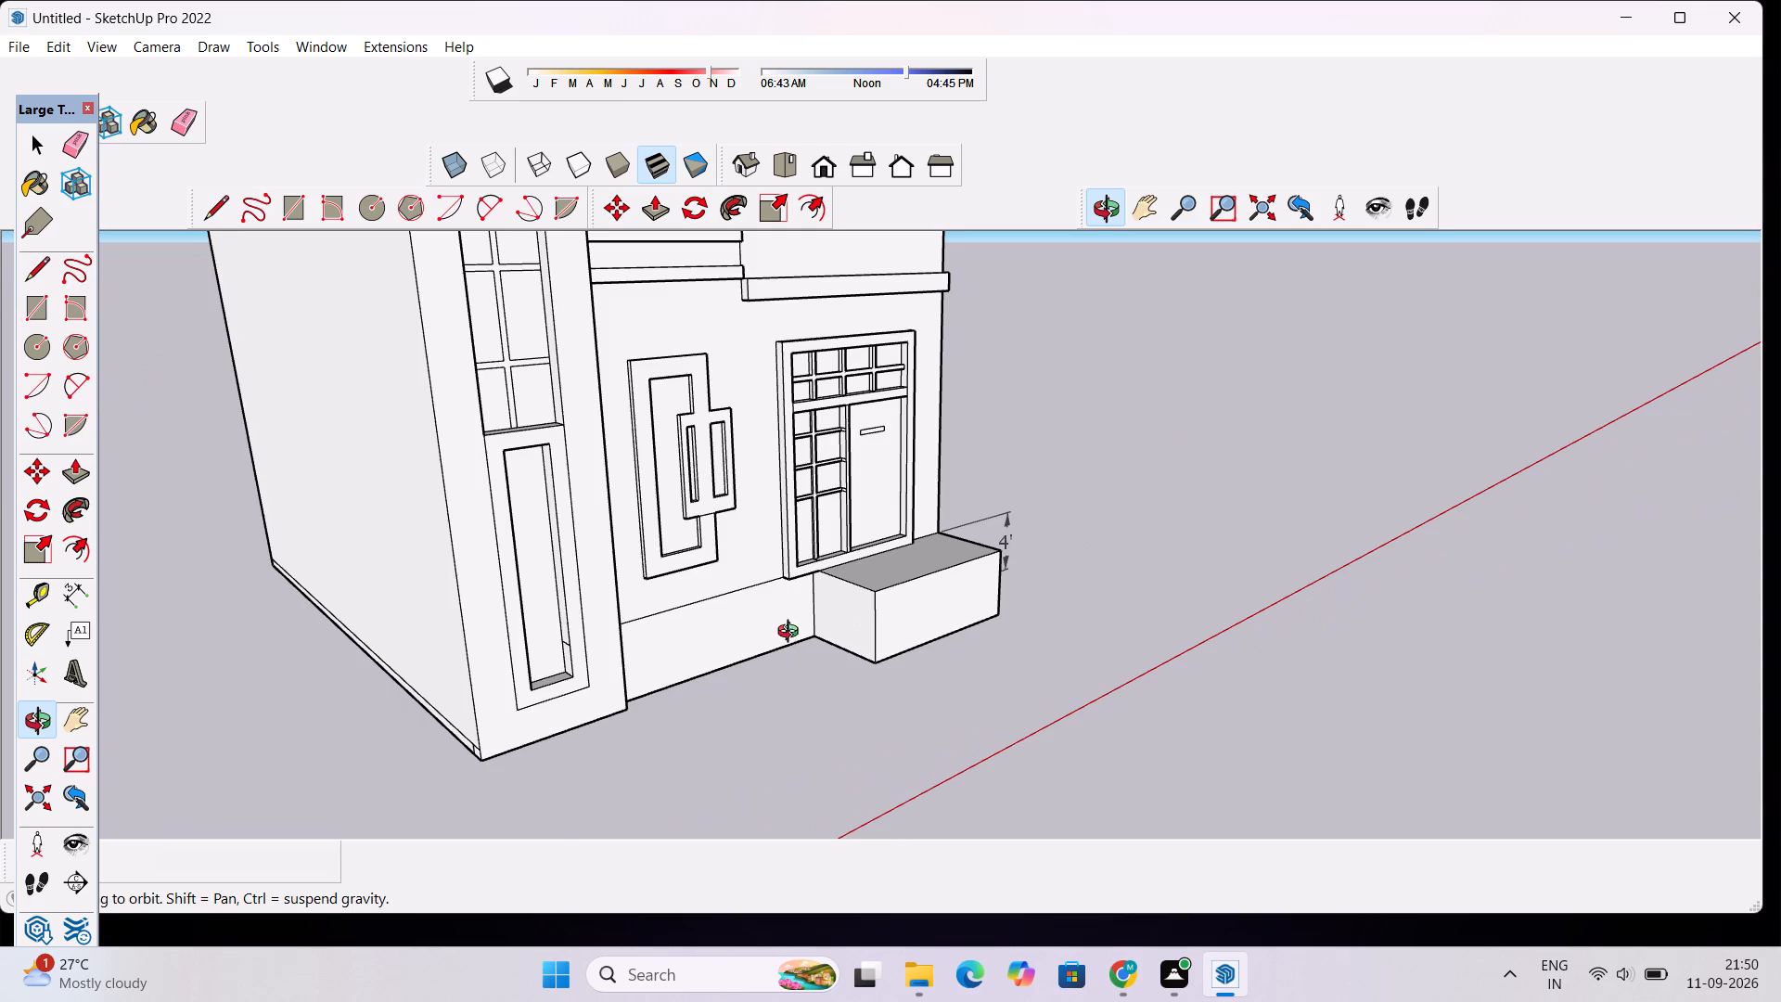
scroll(794, 623, "up", 7)
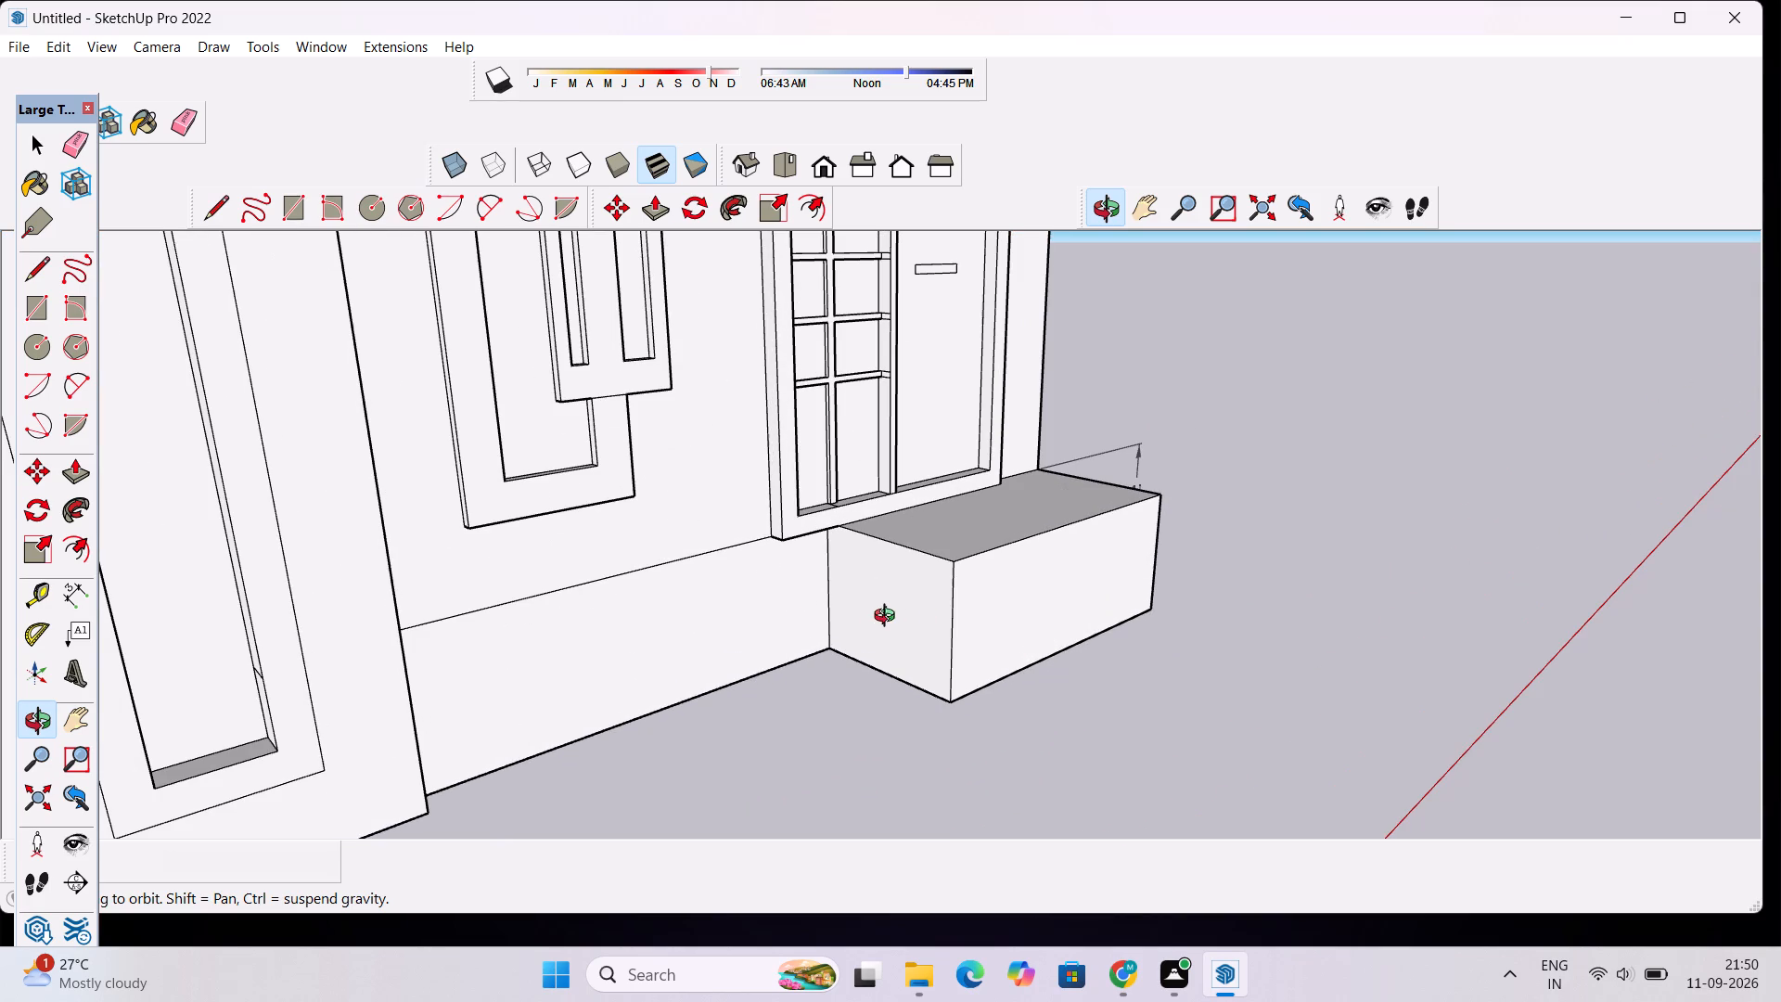
scroll(889, 563, "down", 3)
left_click_drag(1008, 600, 875, 580)
scroll(875, 580, "up", 3)
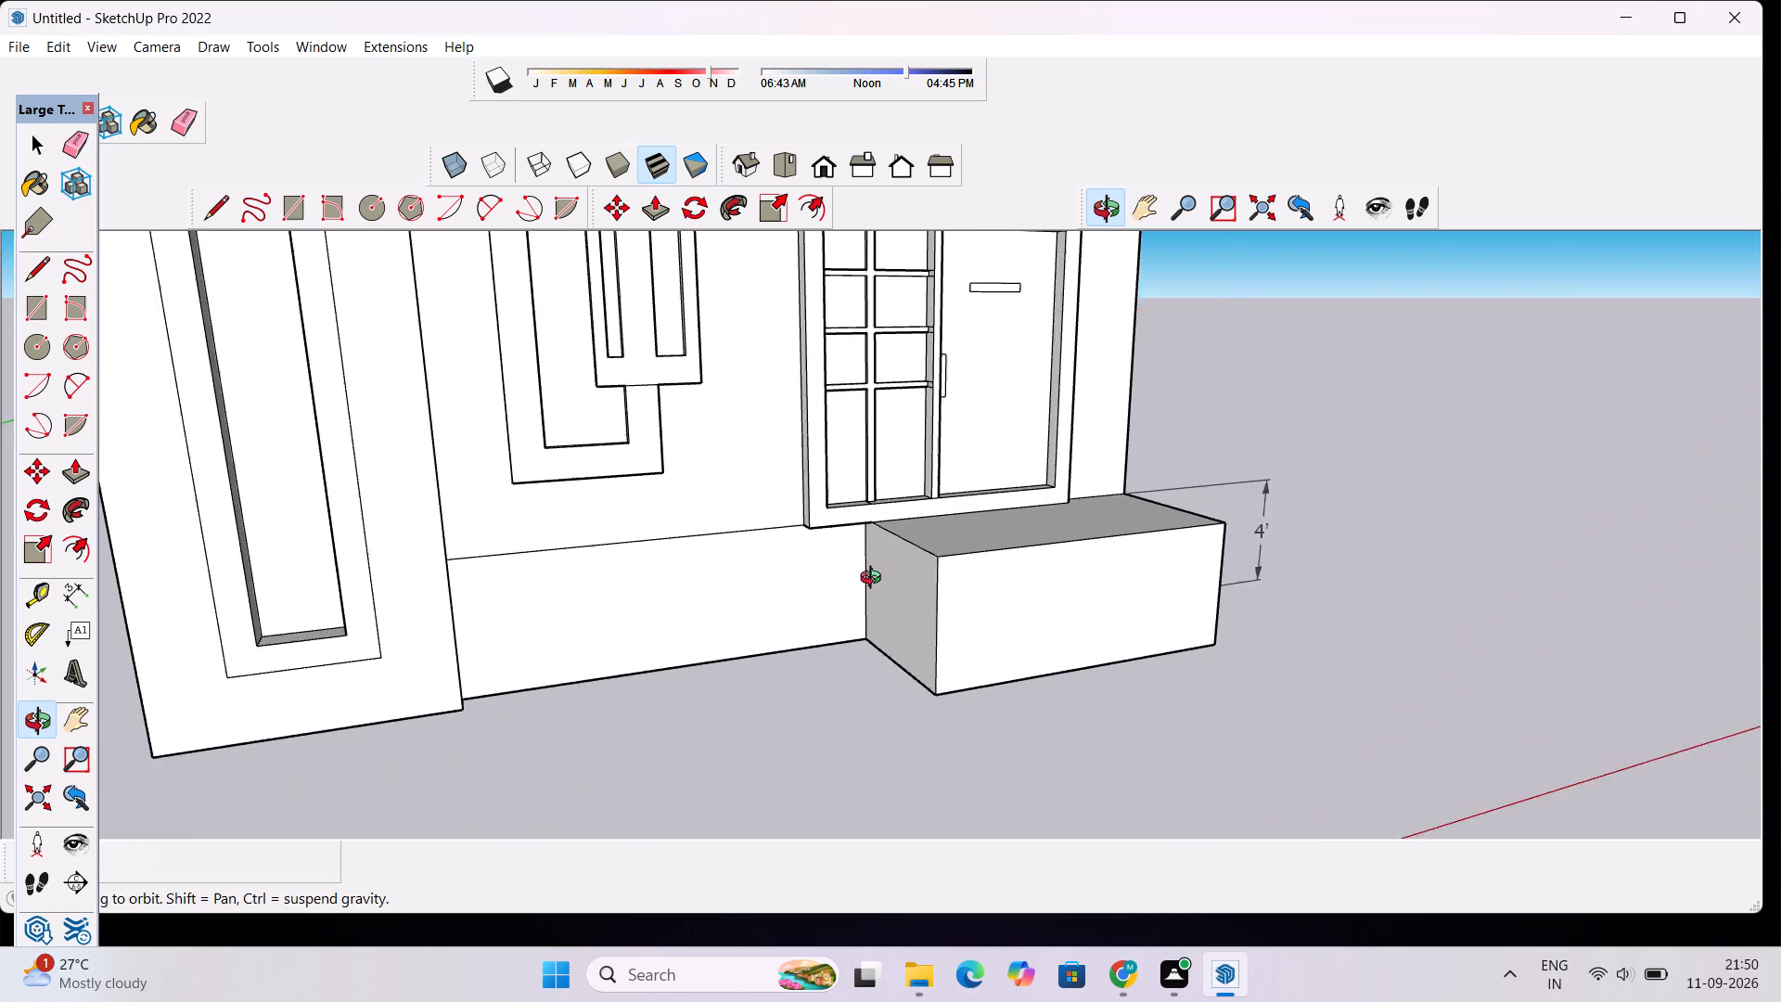
scroll(875, 580, "up", 4)
left_click_drag(842, 619, 1028, 610)
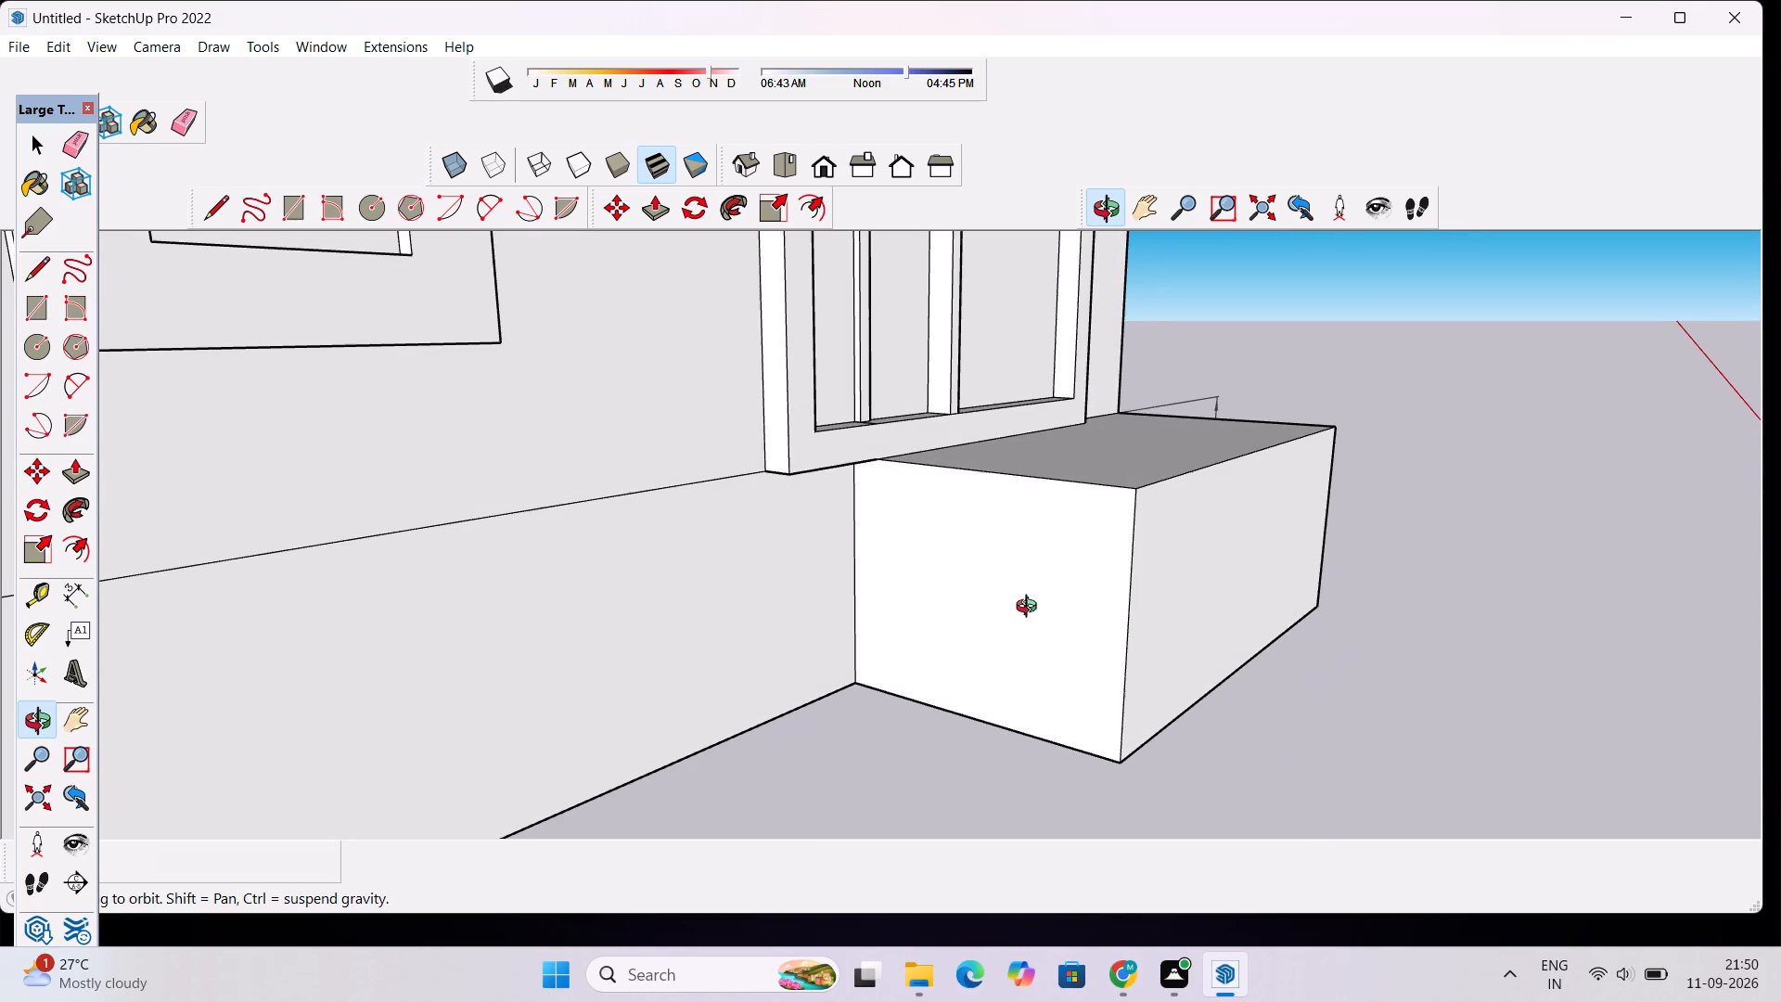
left_click_drag(1060, 486, 912, 496, "shift")
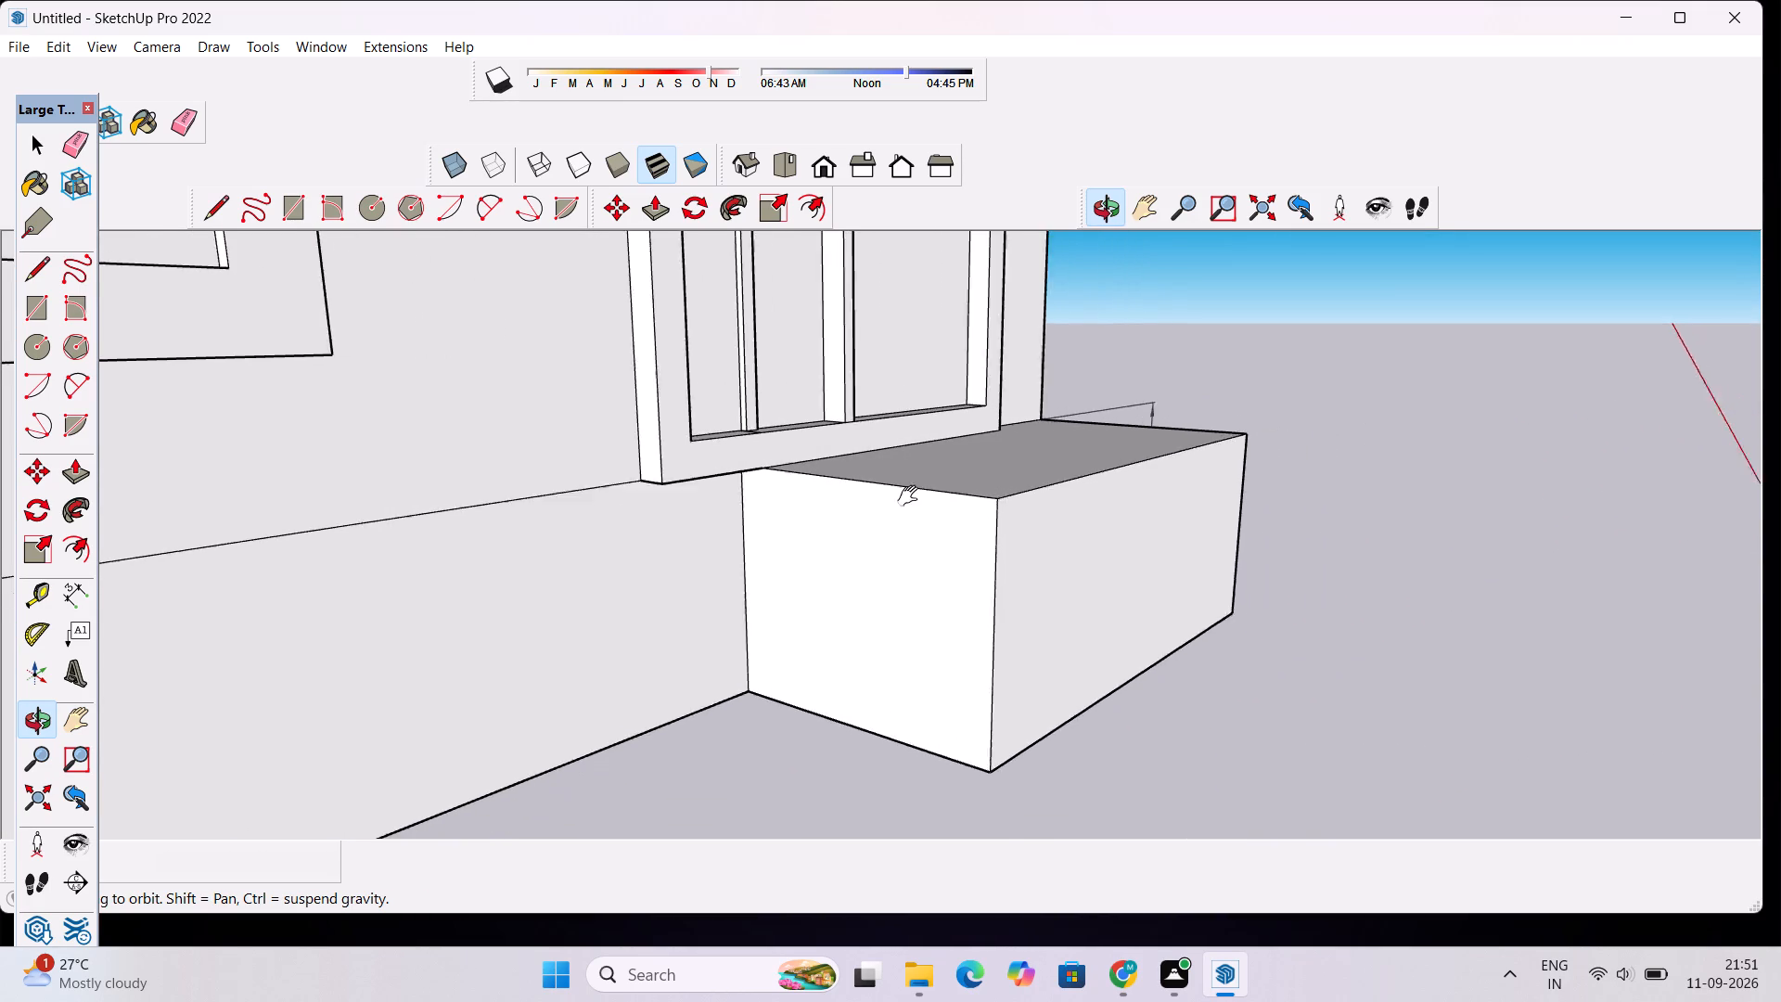
left_click_drag(912, 496, 830, 486, "shift")
scroll(830, 486, "down", 5)
left_click_drag(901, 569, 795, 585)
scroll(800, 561, "up", 4)
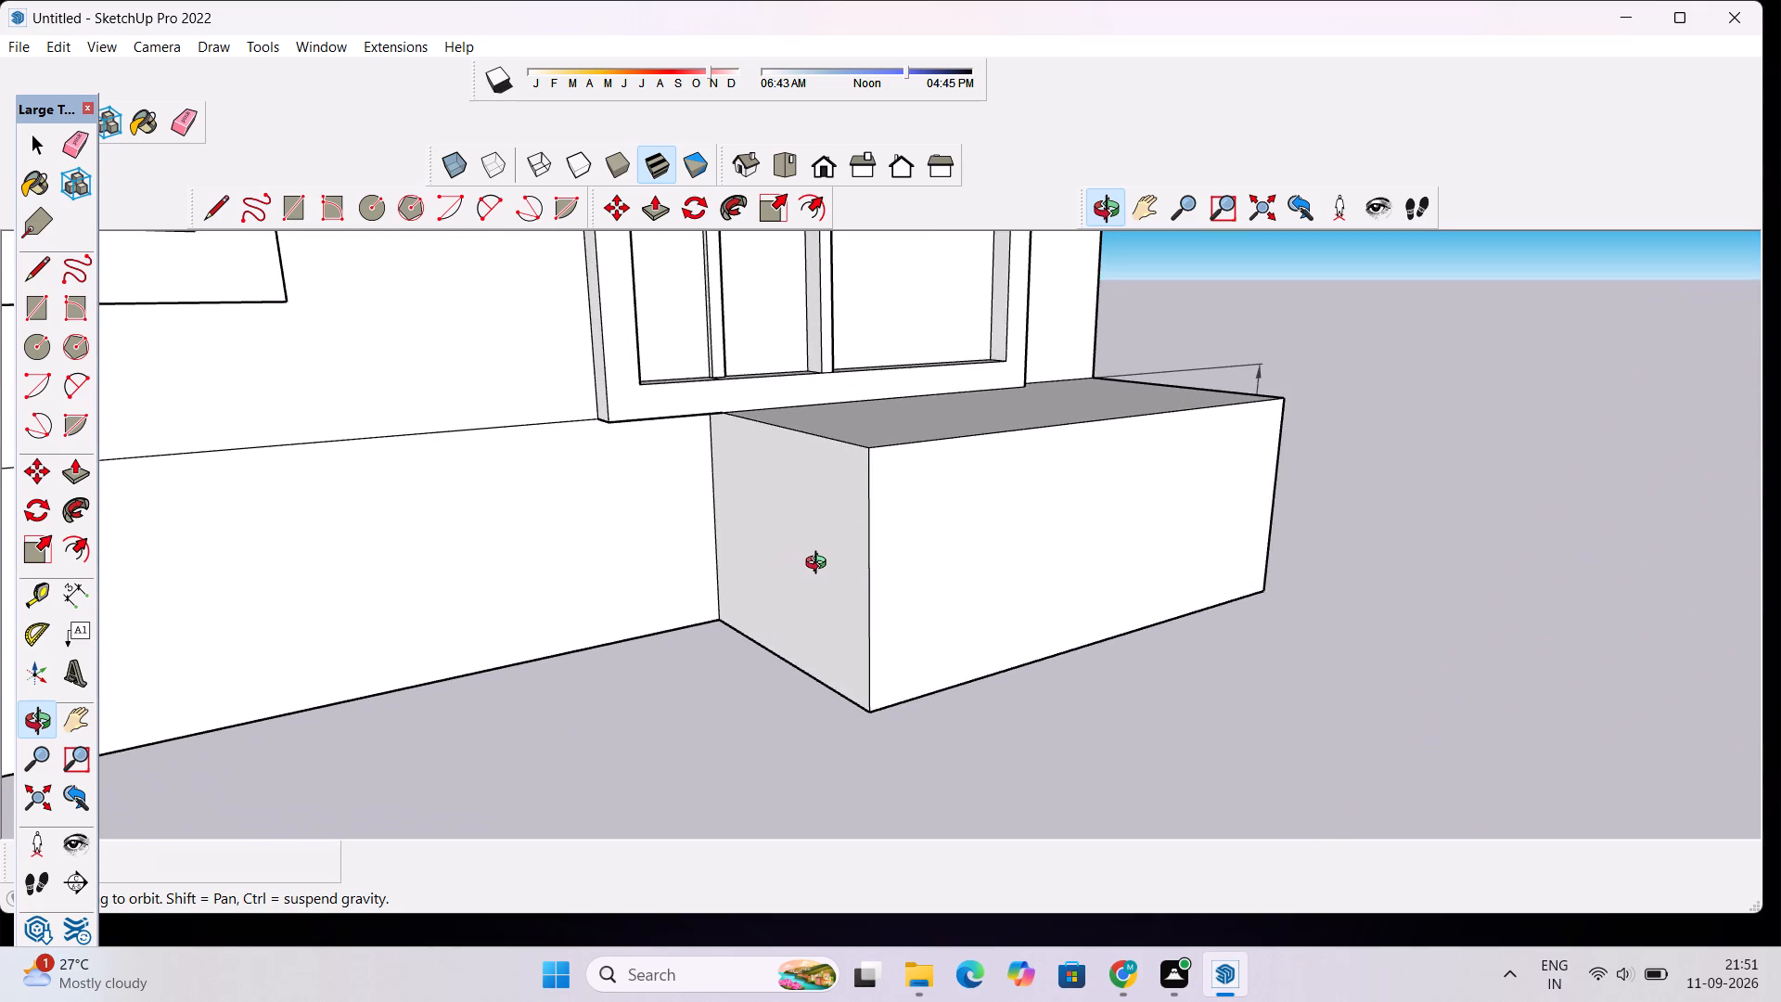
scroll(820, 565, "up", 3)
left_click_drag(820, 569, 848, 566)
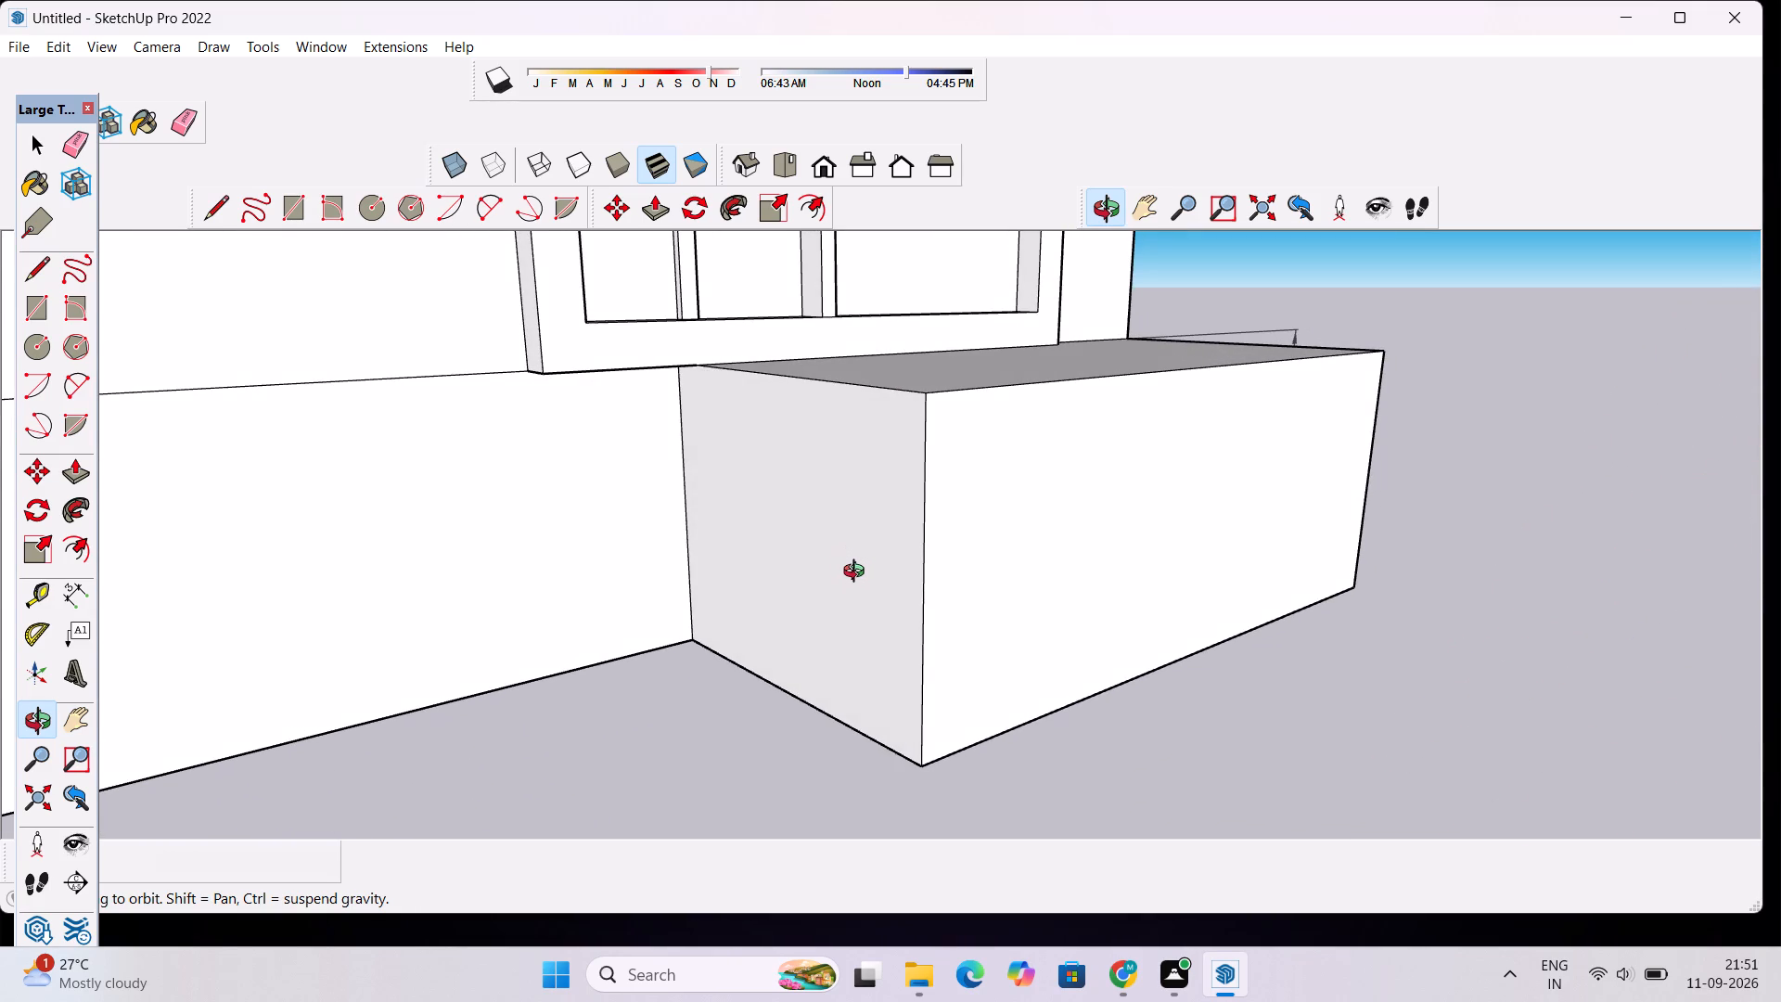
scroll(855, 573, "down", 1)
left_click_drag(812, 602, 824, 601)
scroll(1007, 450, "down", 2)
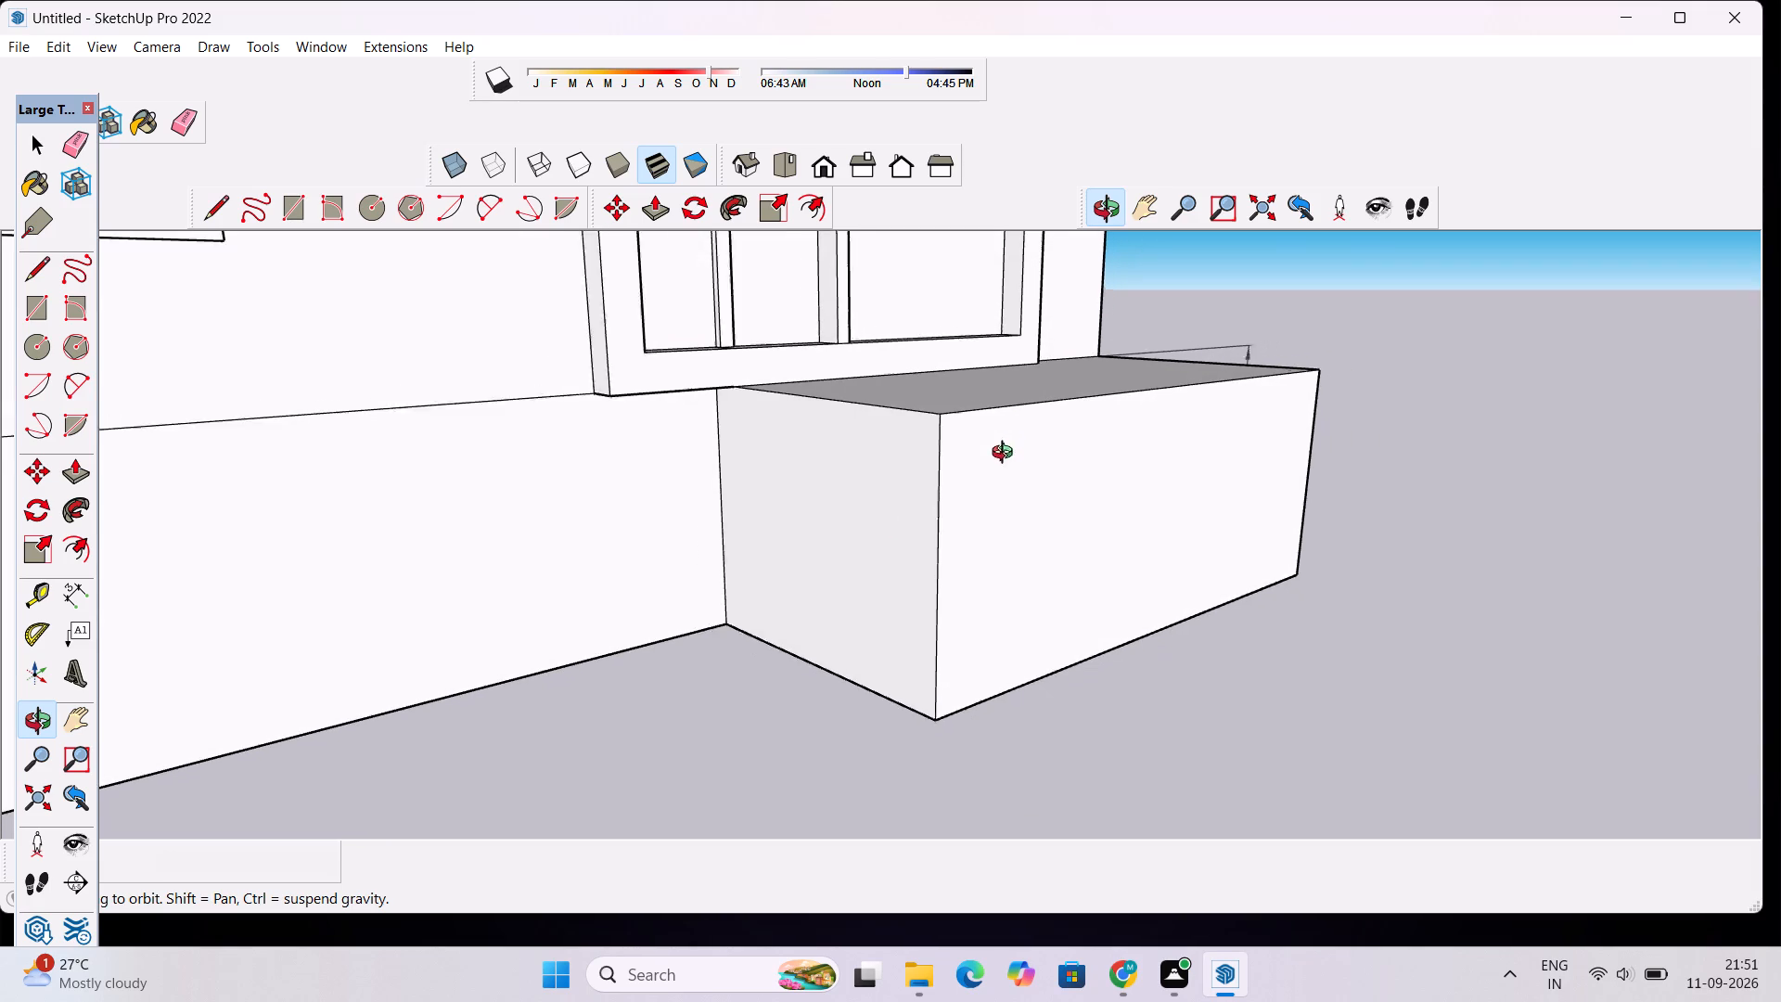
scroll(1006, 455, "down", 3)
left_click_drag(1123, 502, 834, 505)
scroll(894, 480, "down", 2)
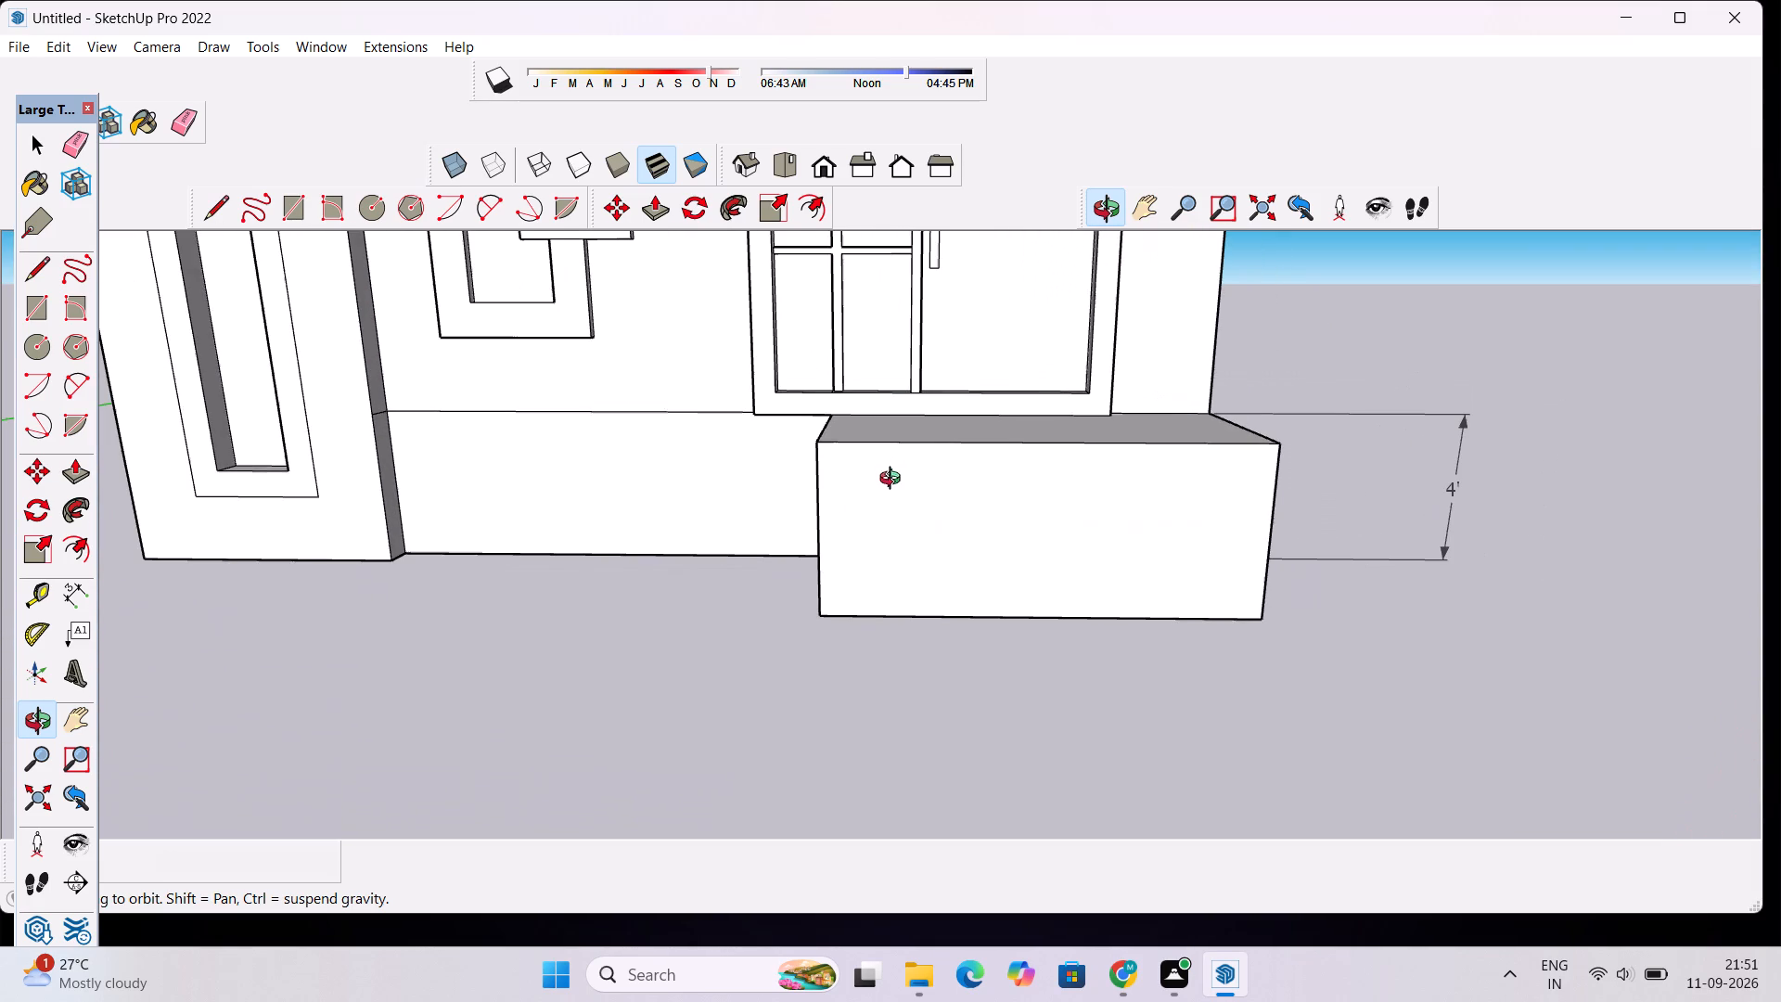
scroll(894, 481, "down", 2)
left_click_drag(914, 432, 761, 557, "shift")
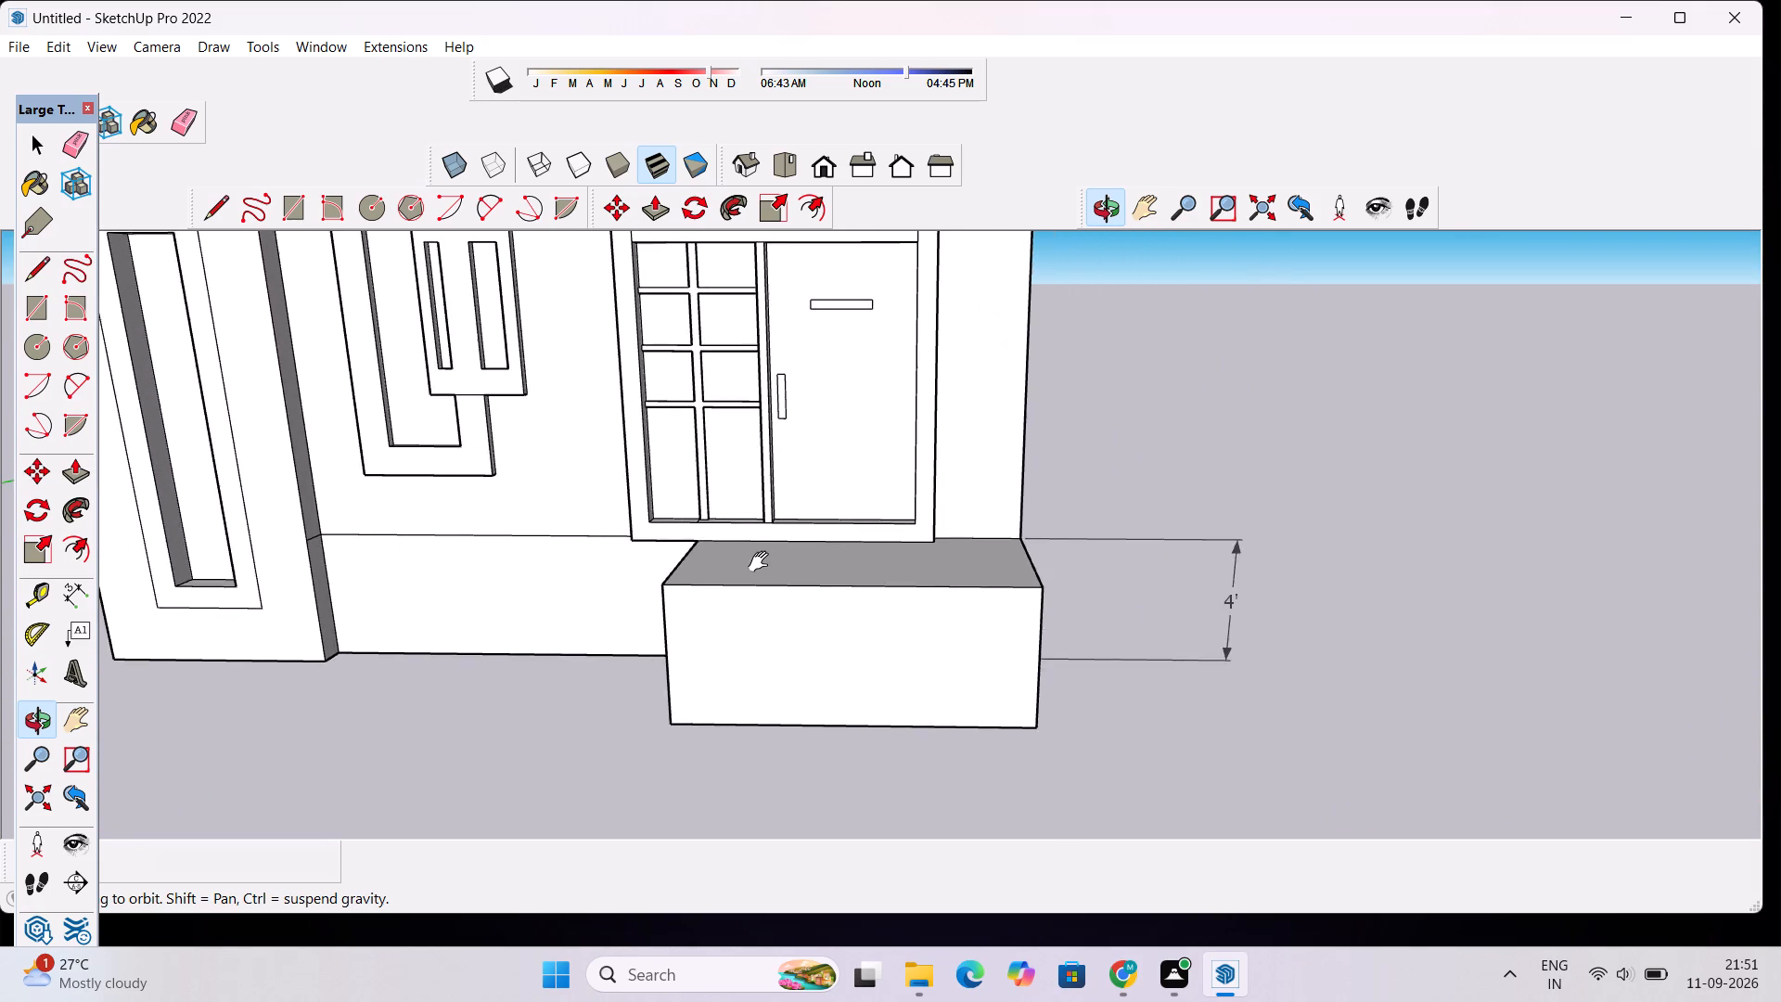
scroll(762, 562, "up", 4, "shift")
left_click_drag(747, 601, 773, 621, "shift")
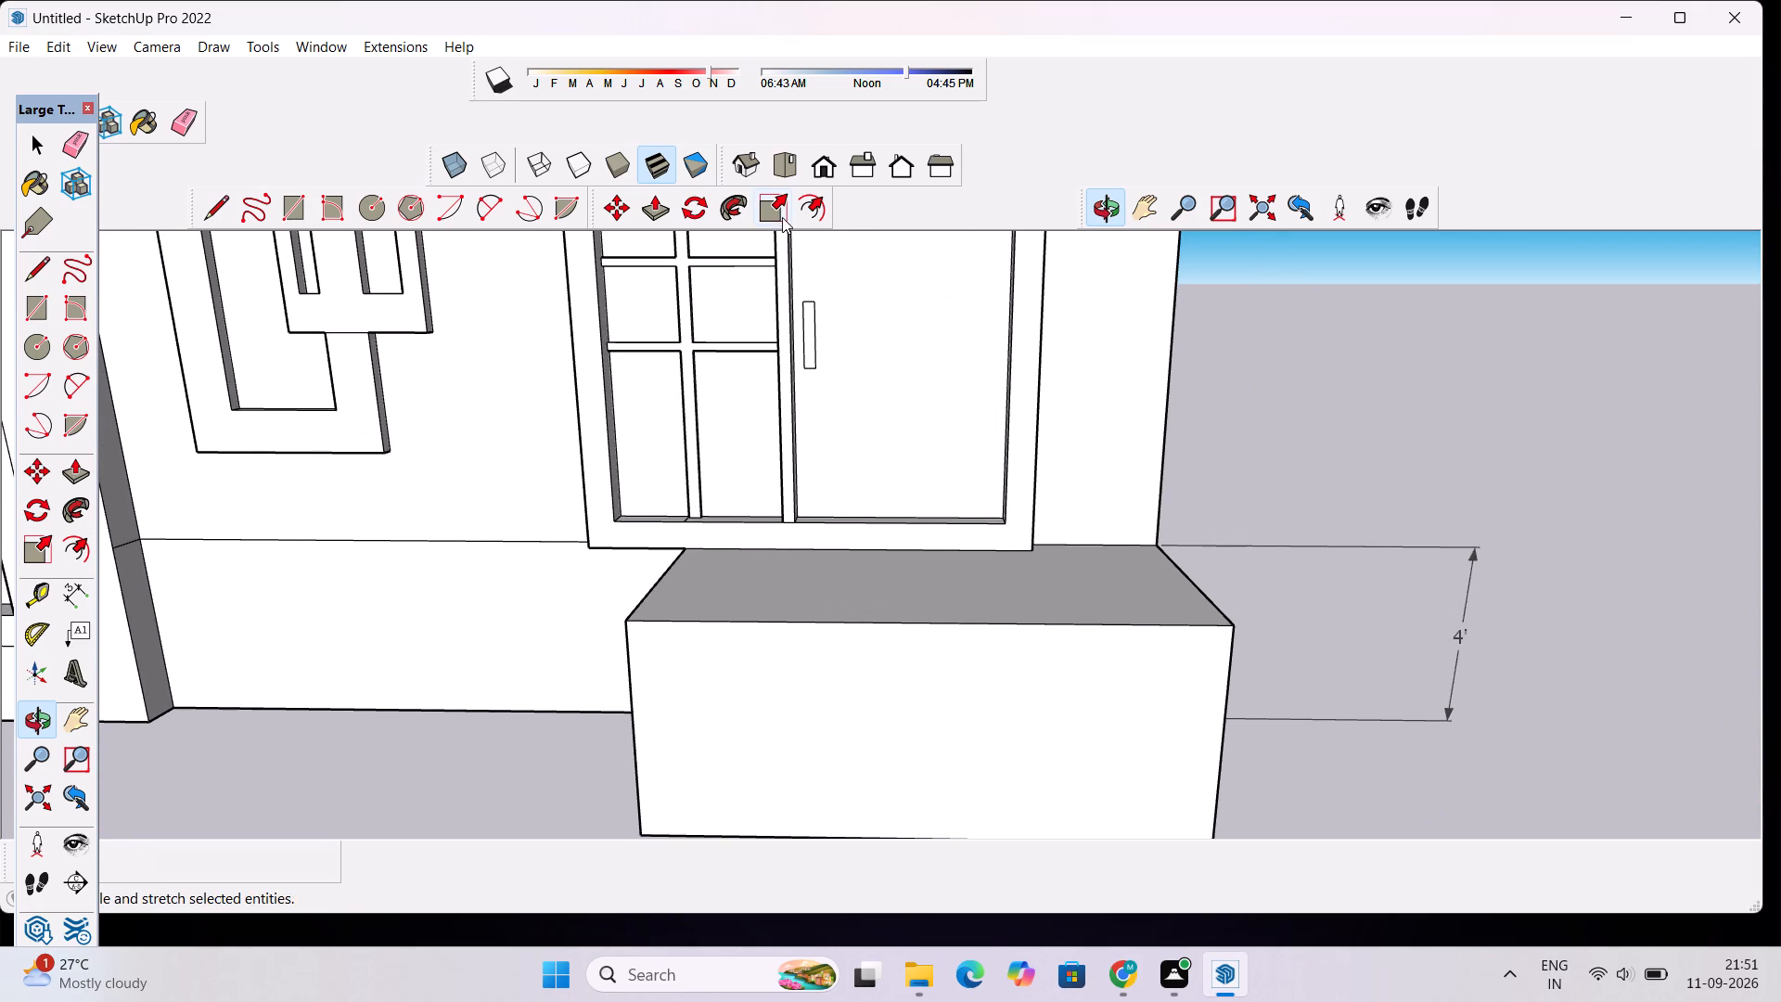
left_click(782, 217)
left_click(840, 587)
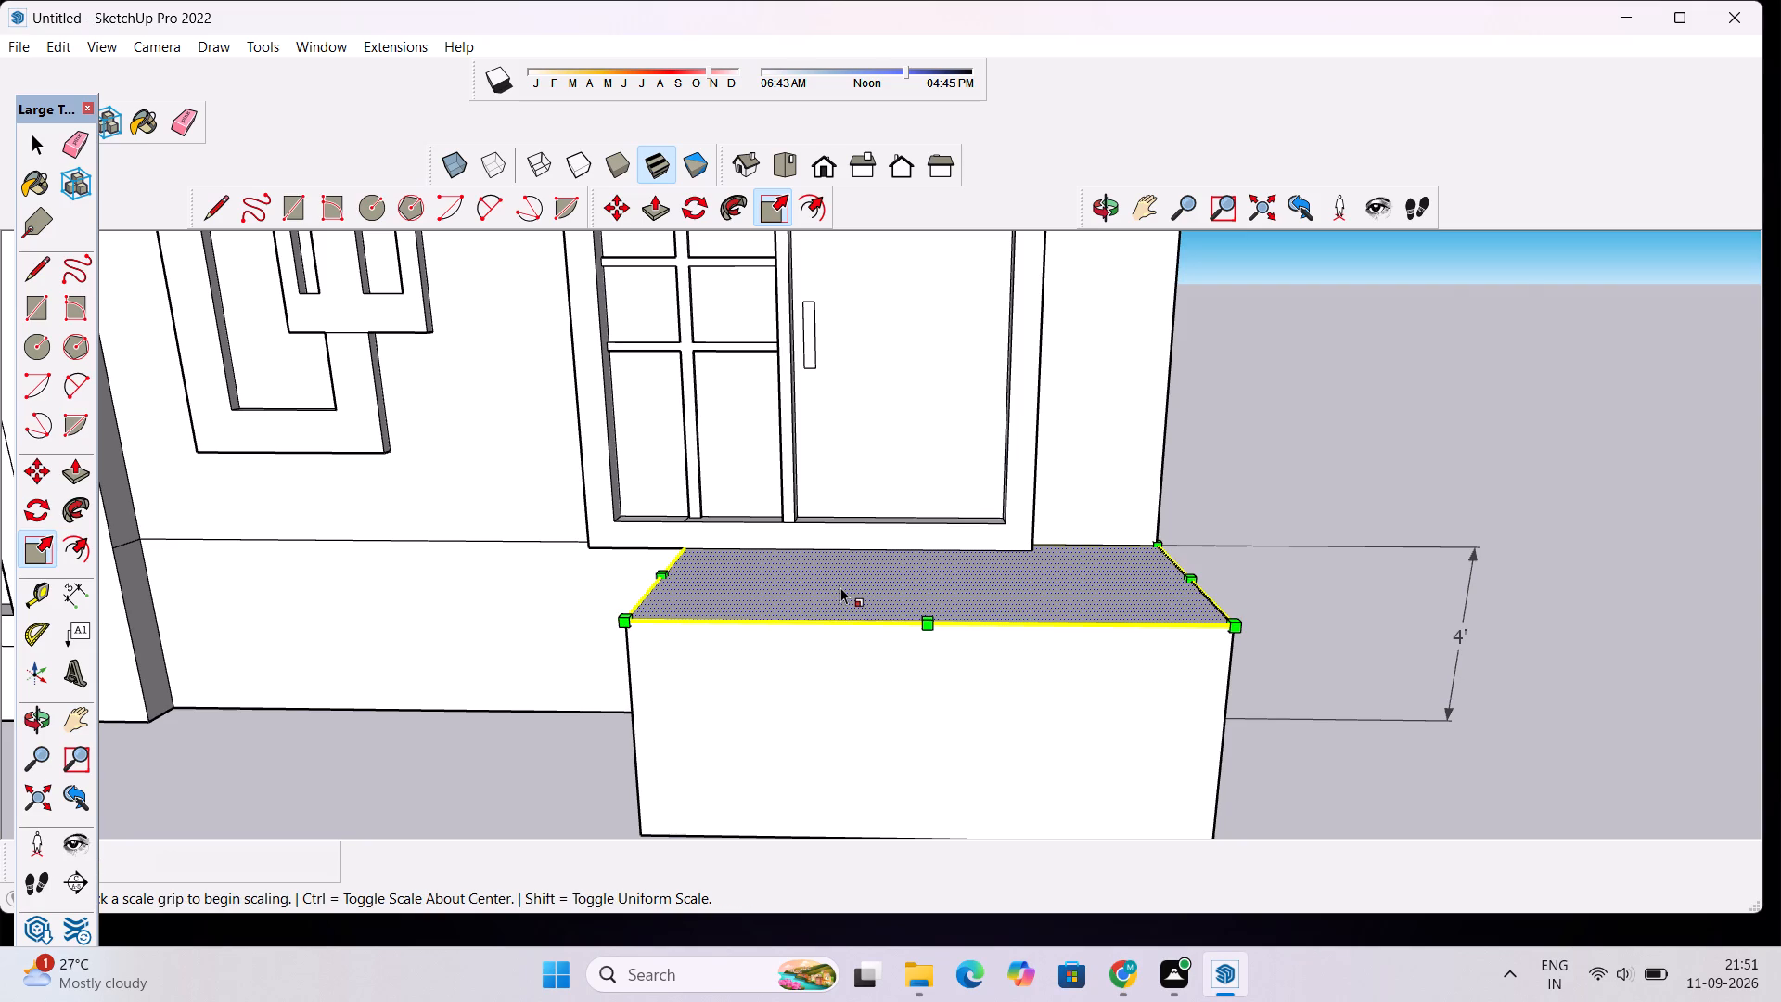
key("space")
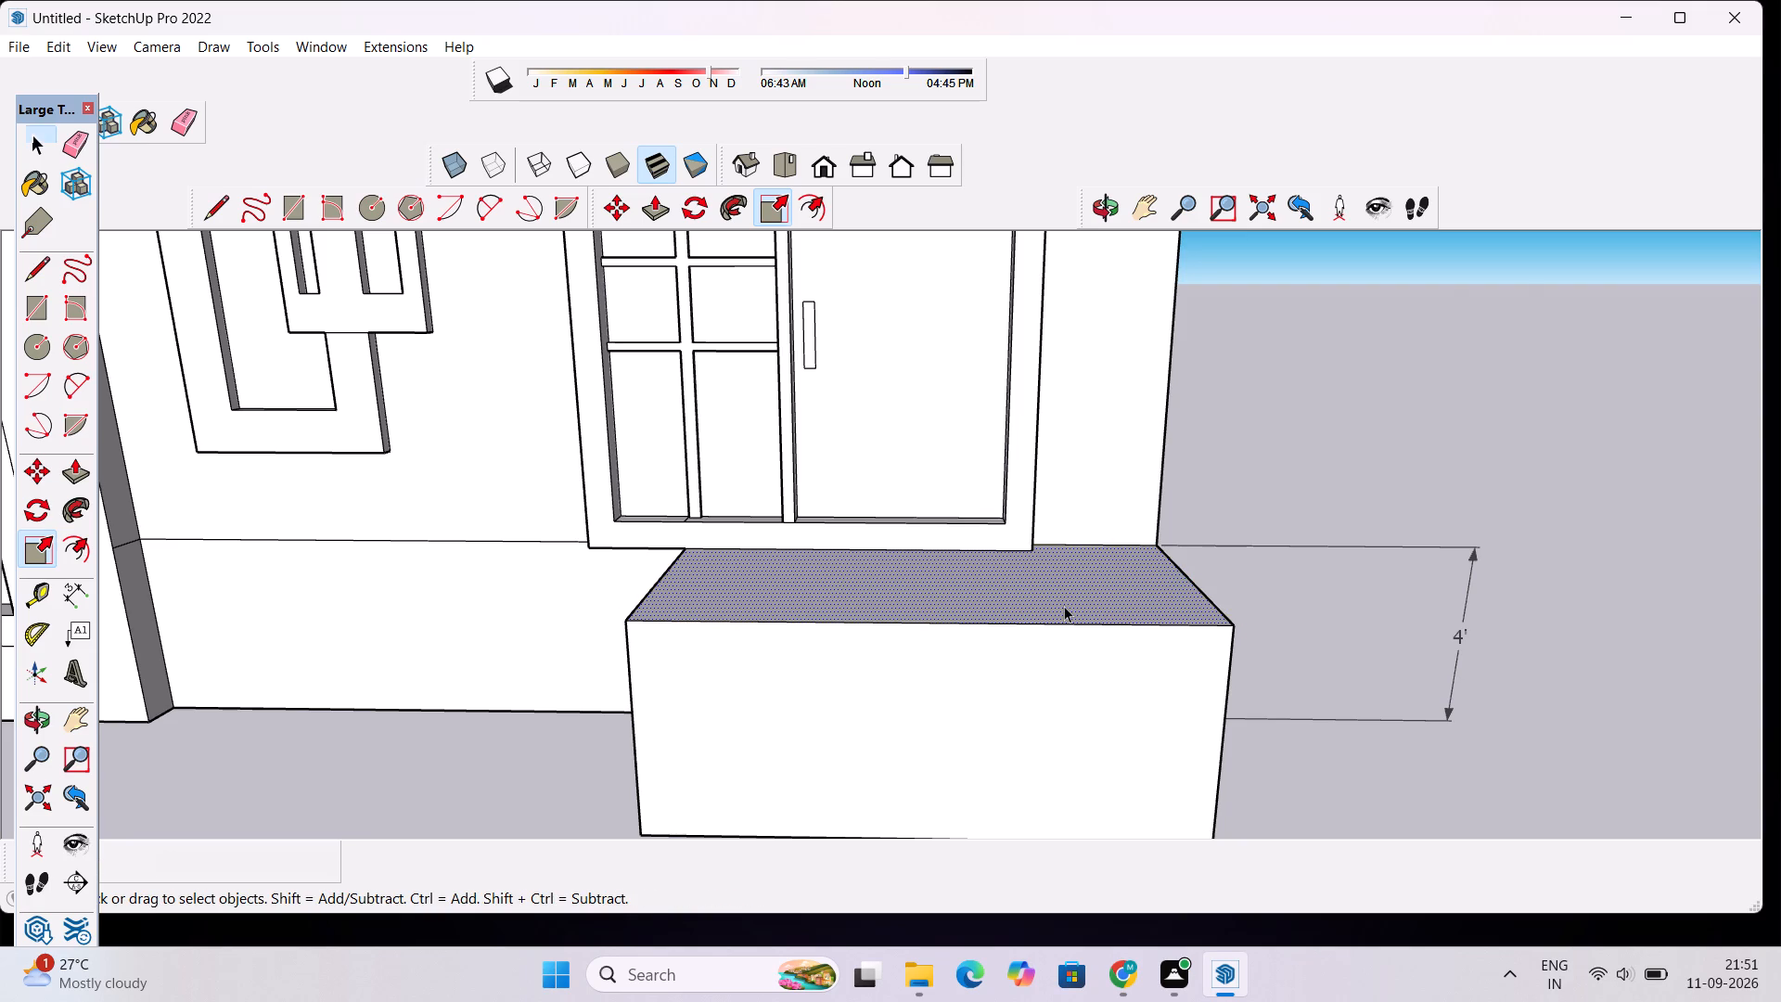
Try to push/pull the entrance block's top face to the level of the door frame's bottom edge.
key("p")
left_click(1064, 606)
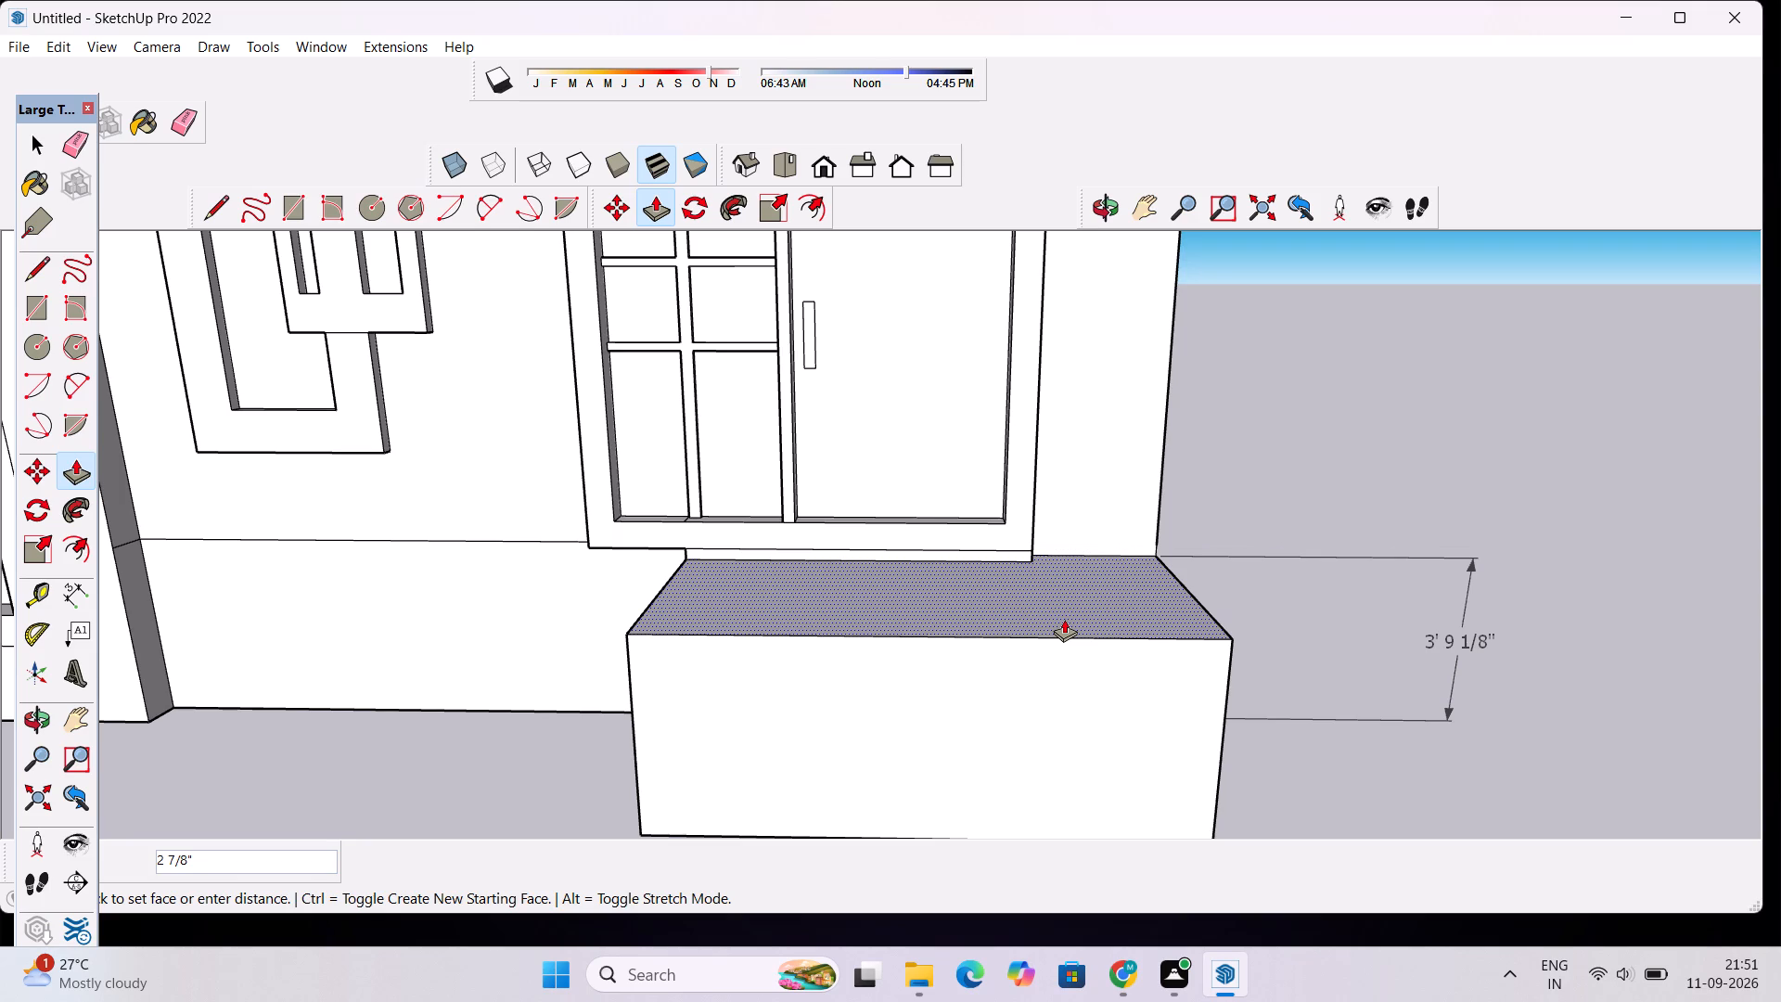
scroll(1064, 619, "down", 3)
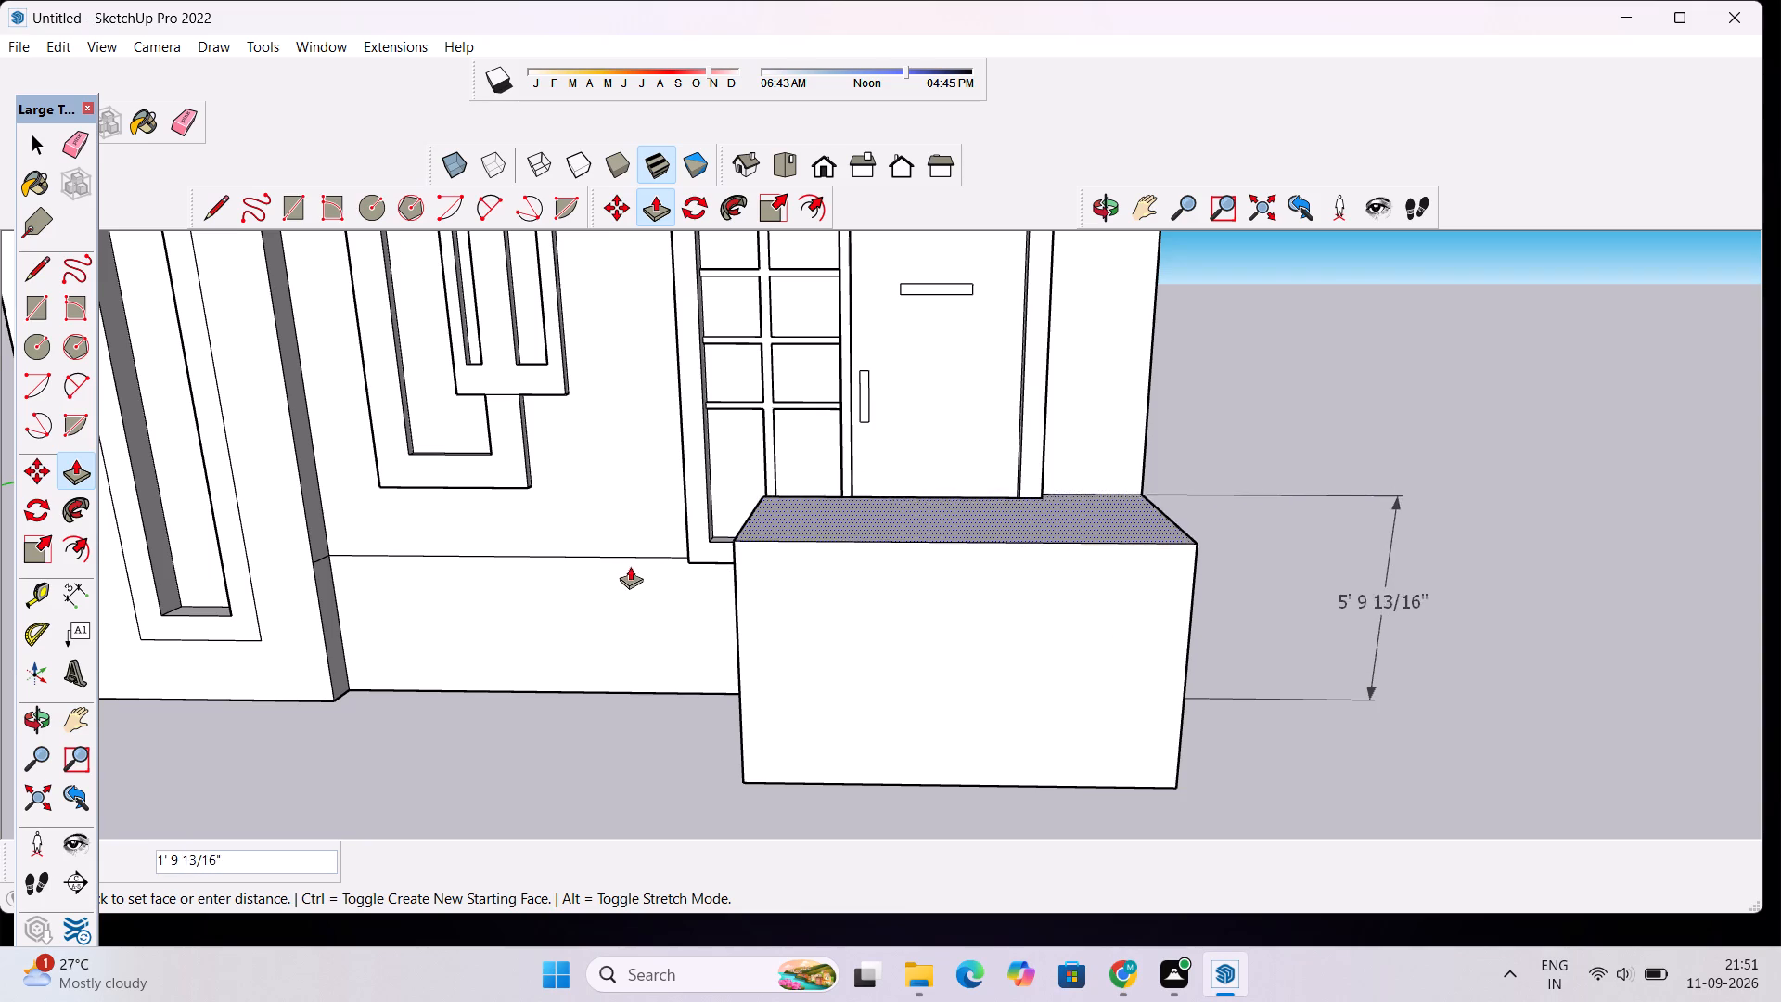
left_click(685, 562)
Push the entrance block's side face inward under the door, in line with the mullion beside the door leaf.
scroll(826, 574, "up", 2)
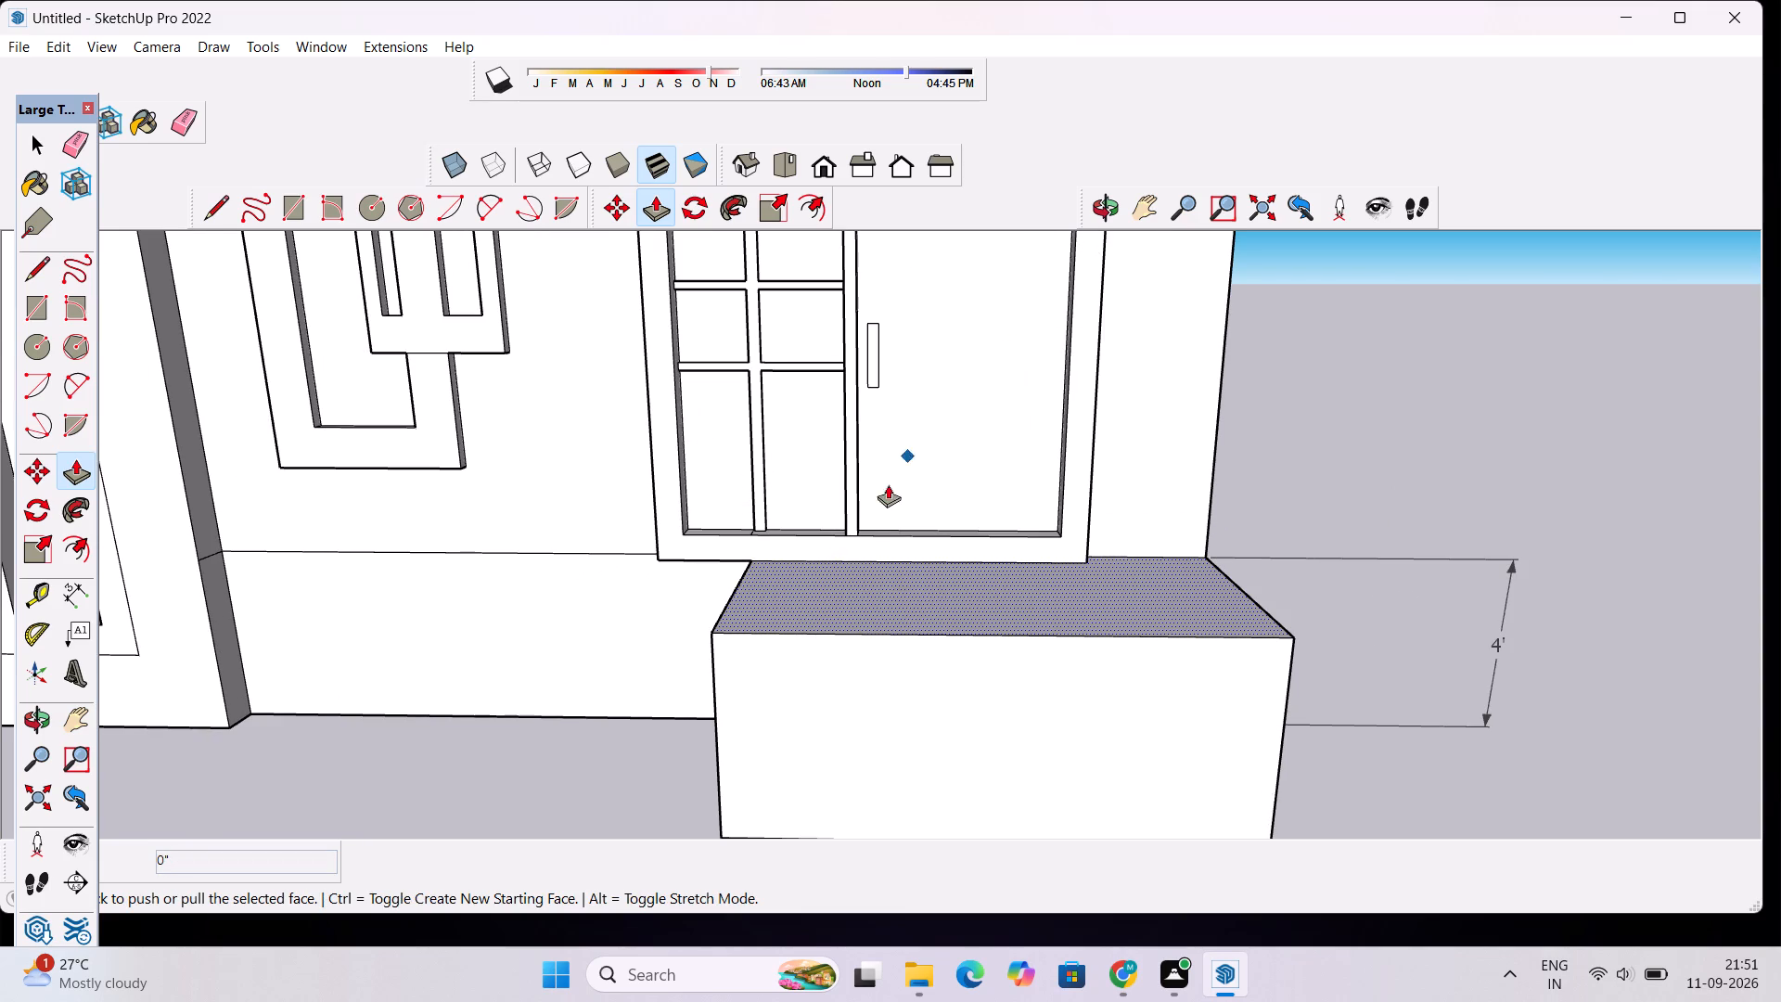
left_click(1096, 216)
left_click_drag(845, 513, 1149, 547)
key("space")
left_click(915, 720)
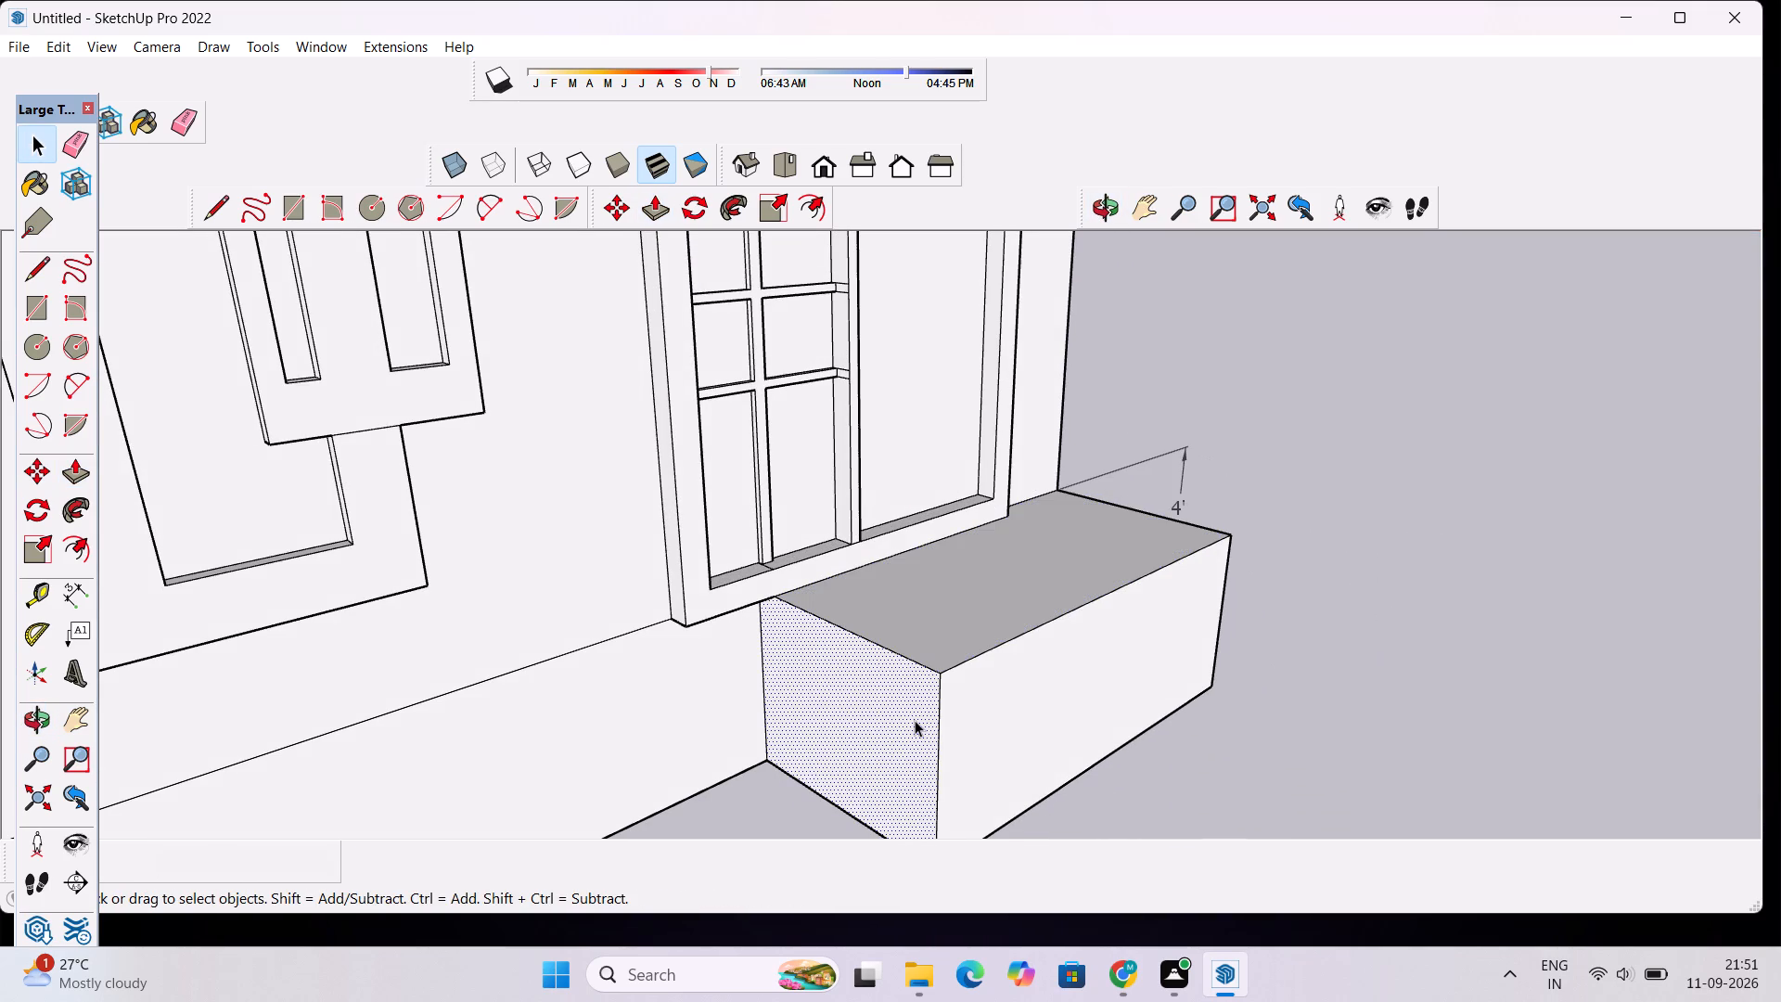
key("p")
left_click(899, 706)
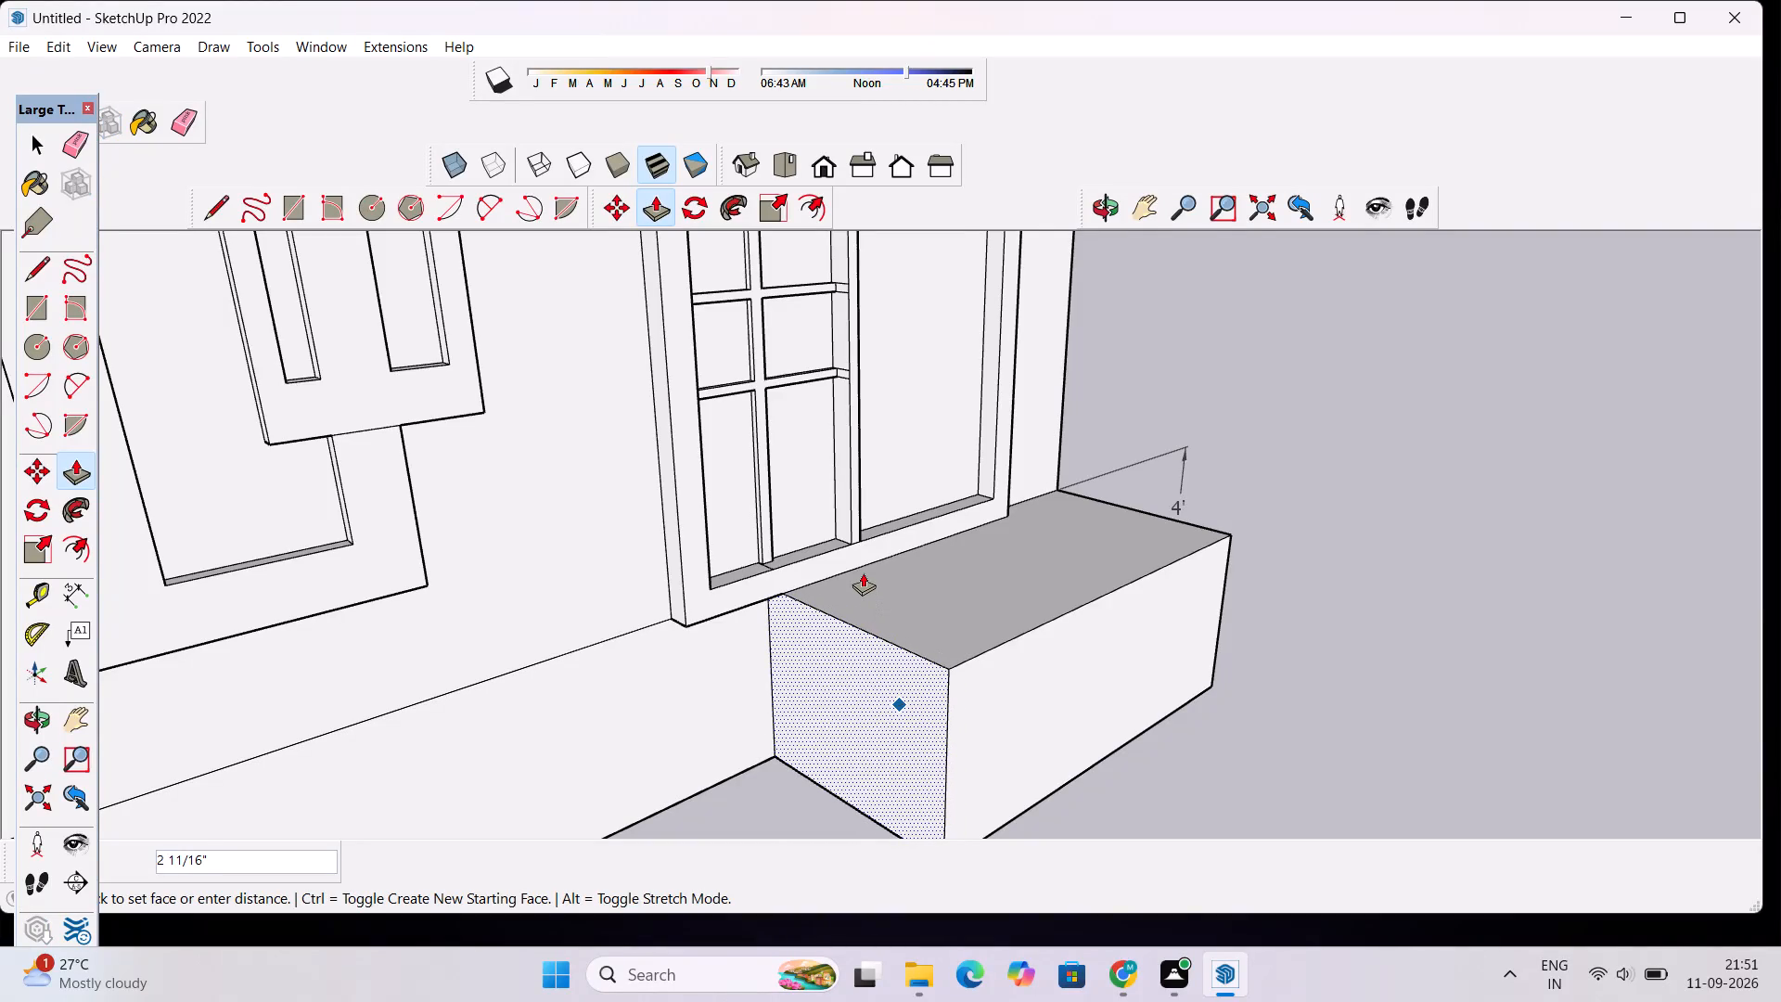
left_click(864, 541)
key("space")
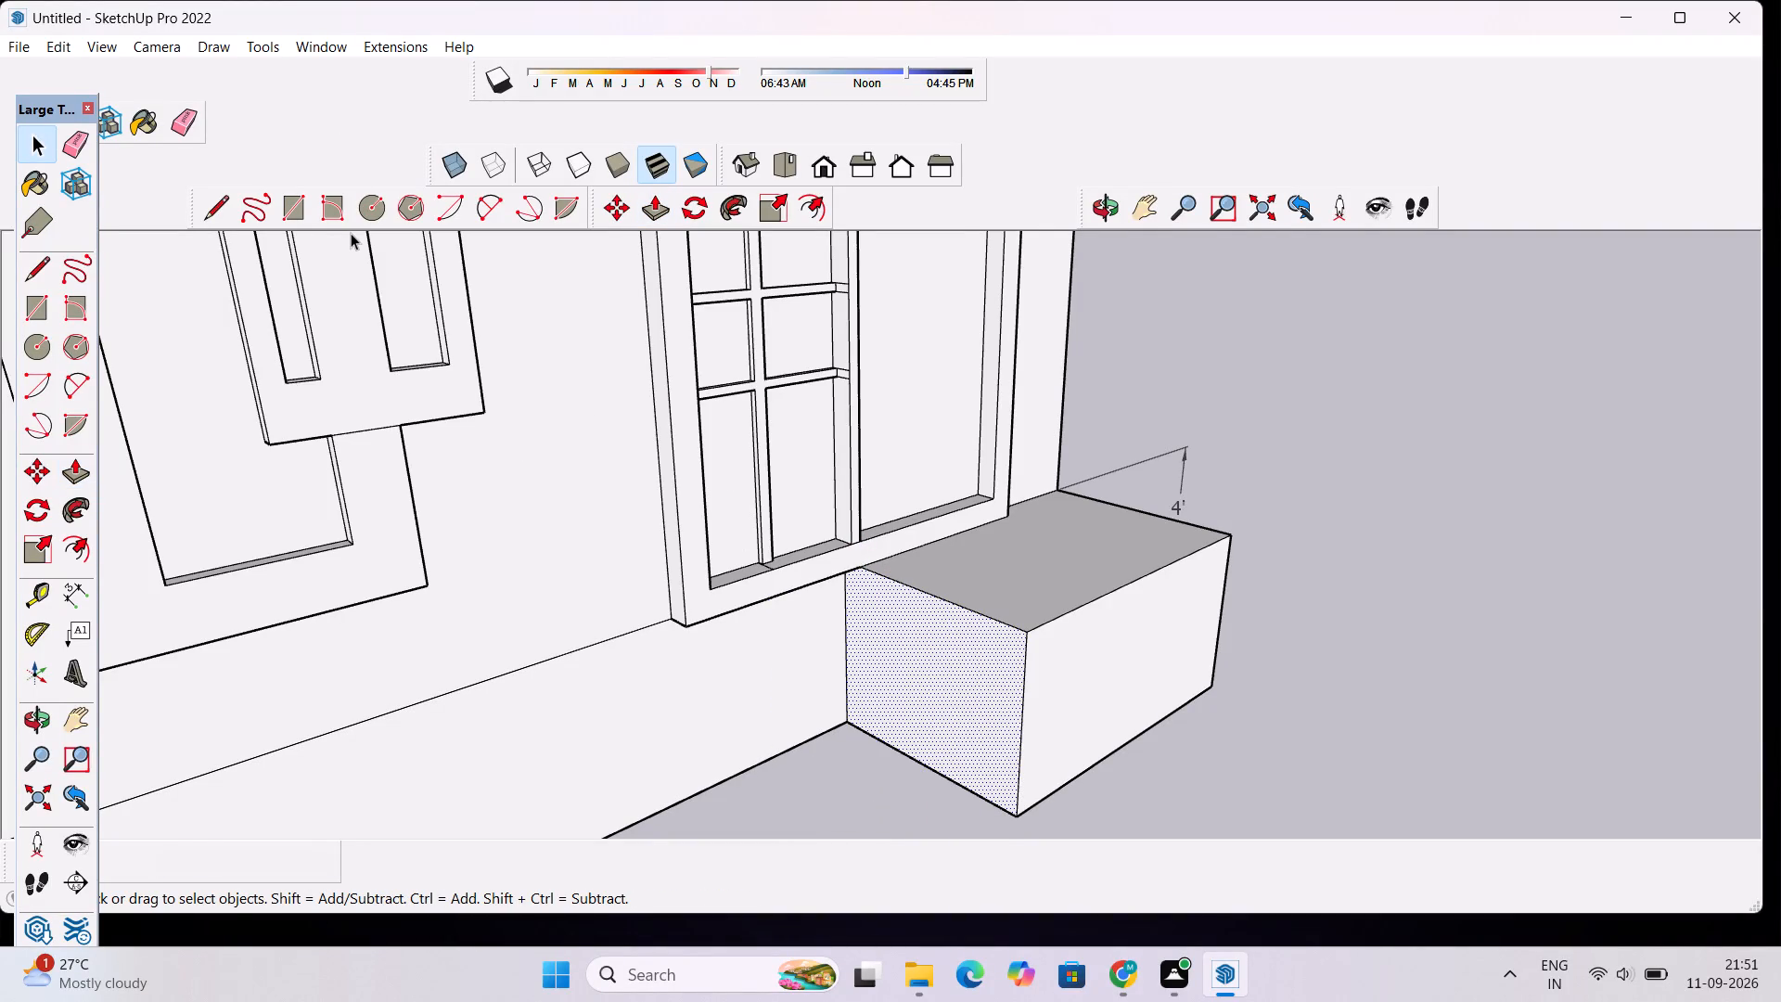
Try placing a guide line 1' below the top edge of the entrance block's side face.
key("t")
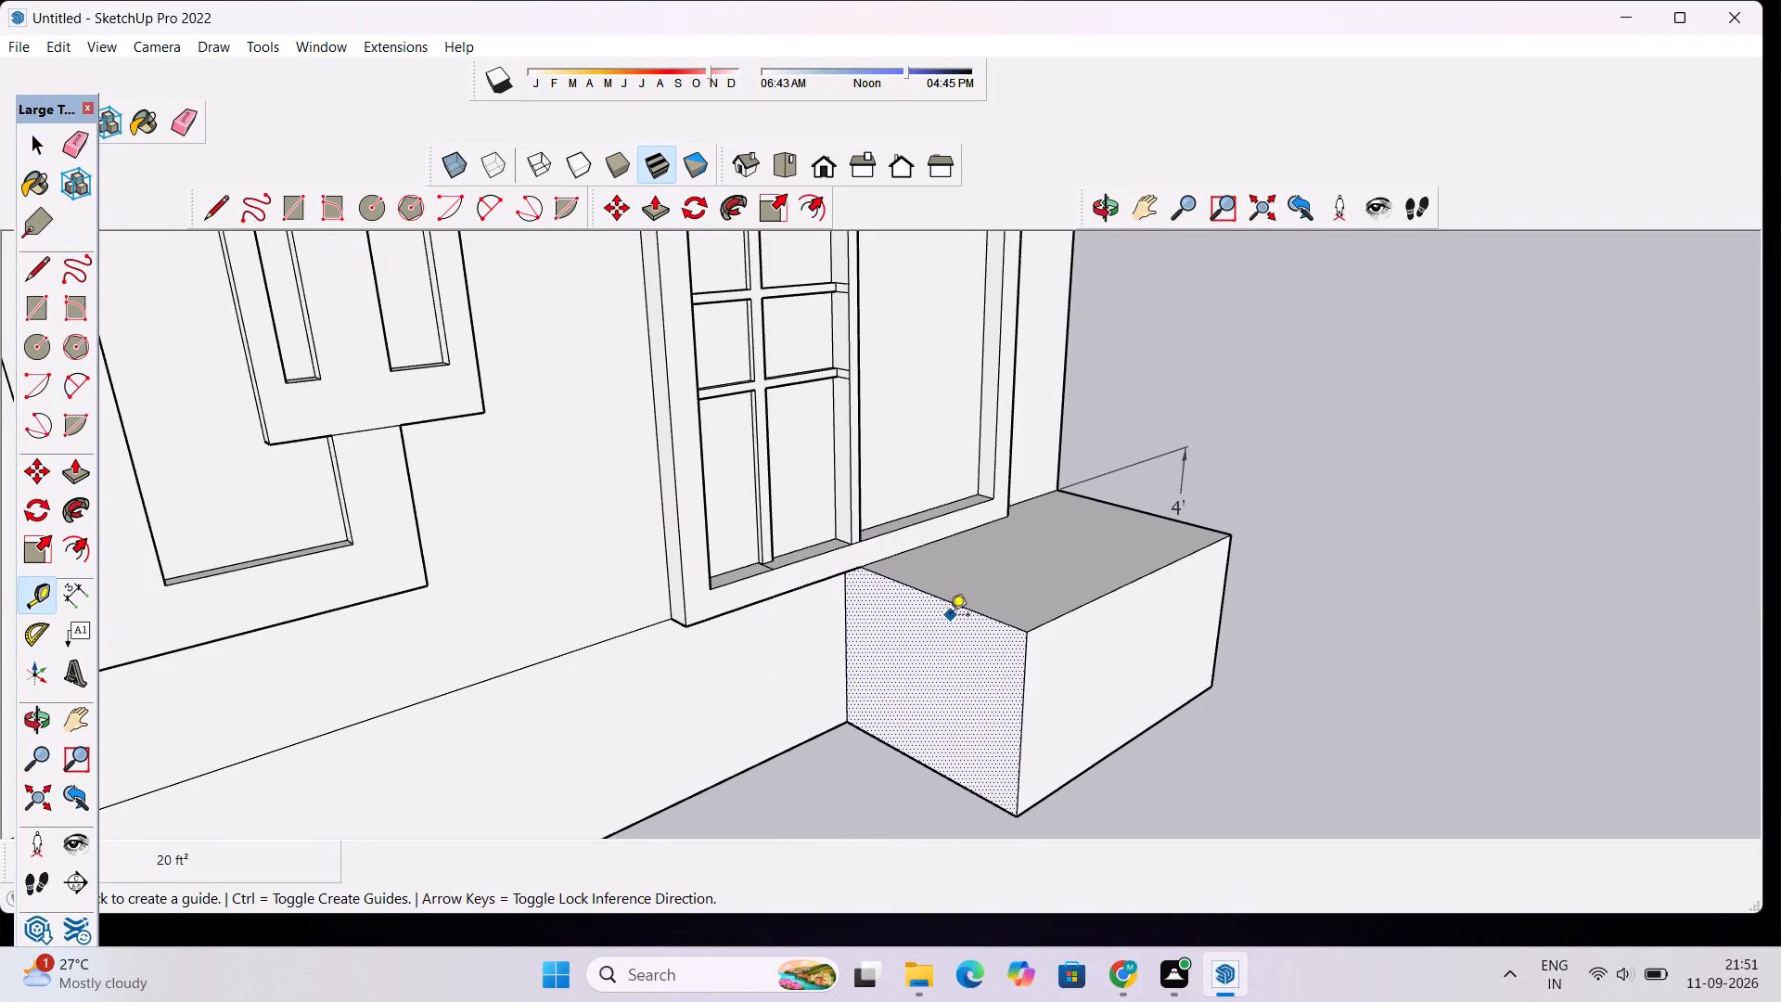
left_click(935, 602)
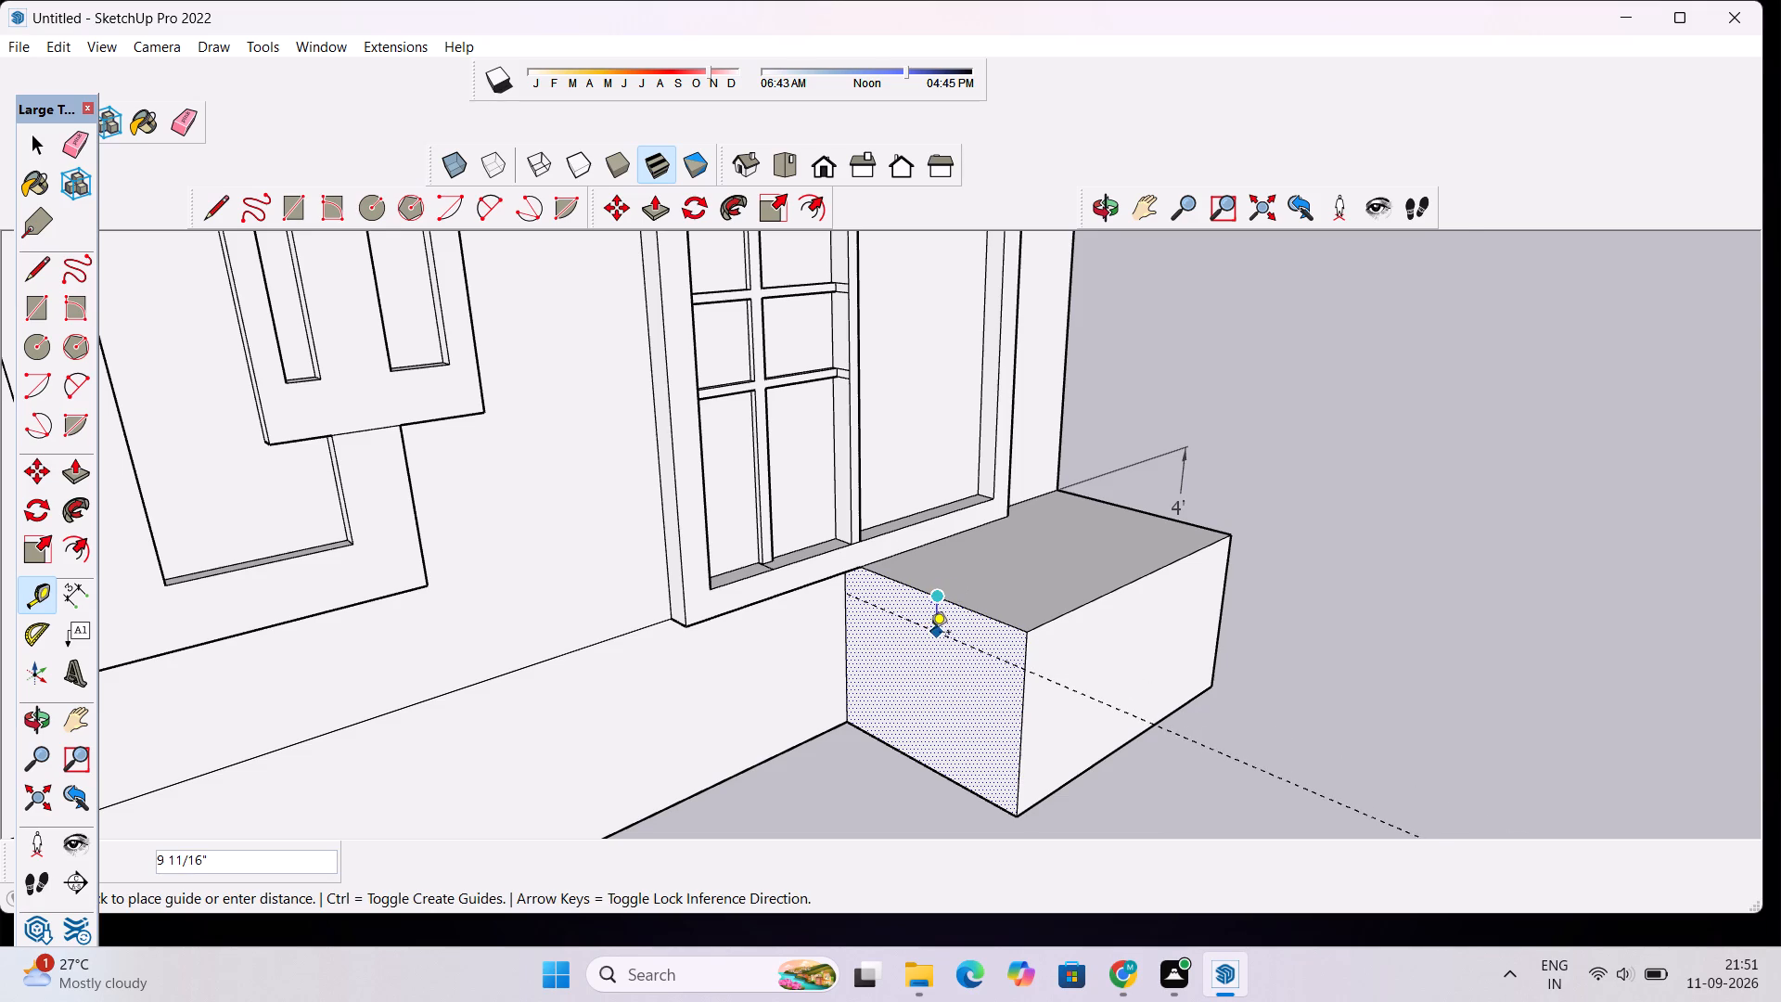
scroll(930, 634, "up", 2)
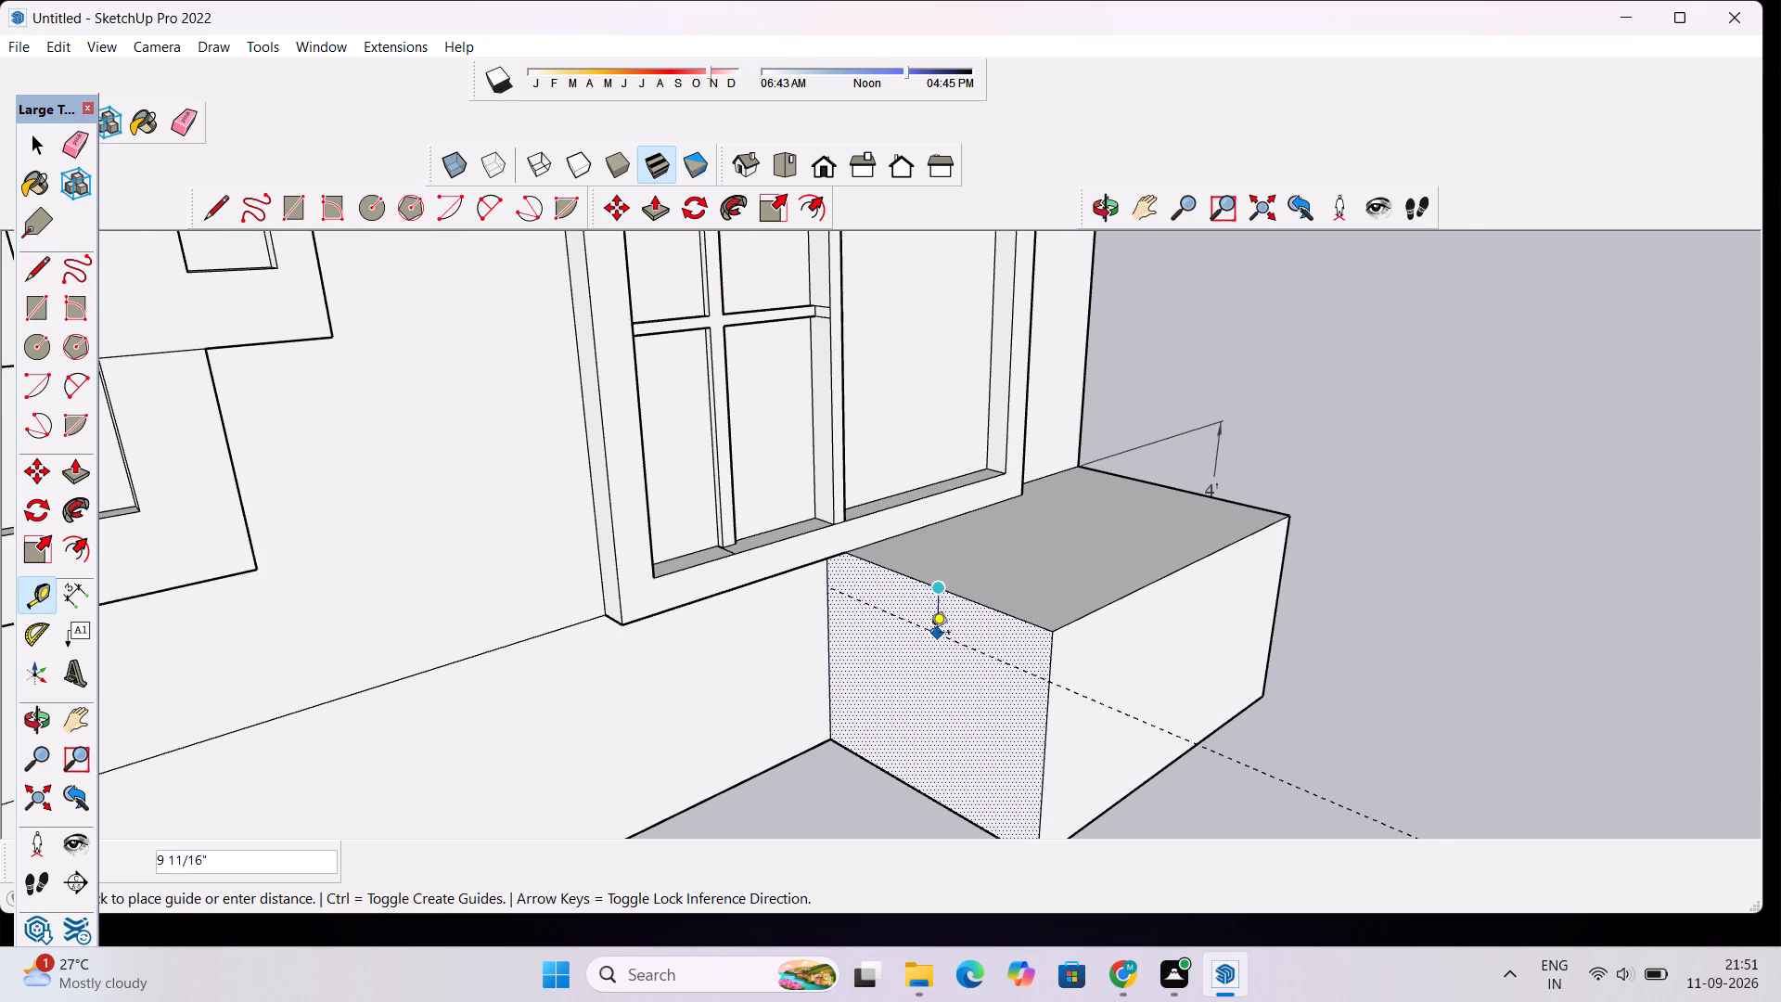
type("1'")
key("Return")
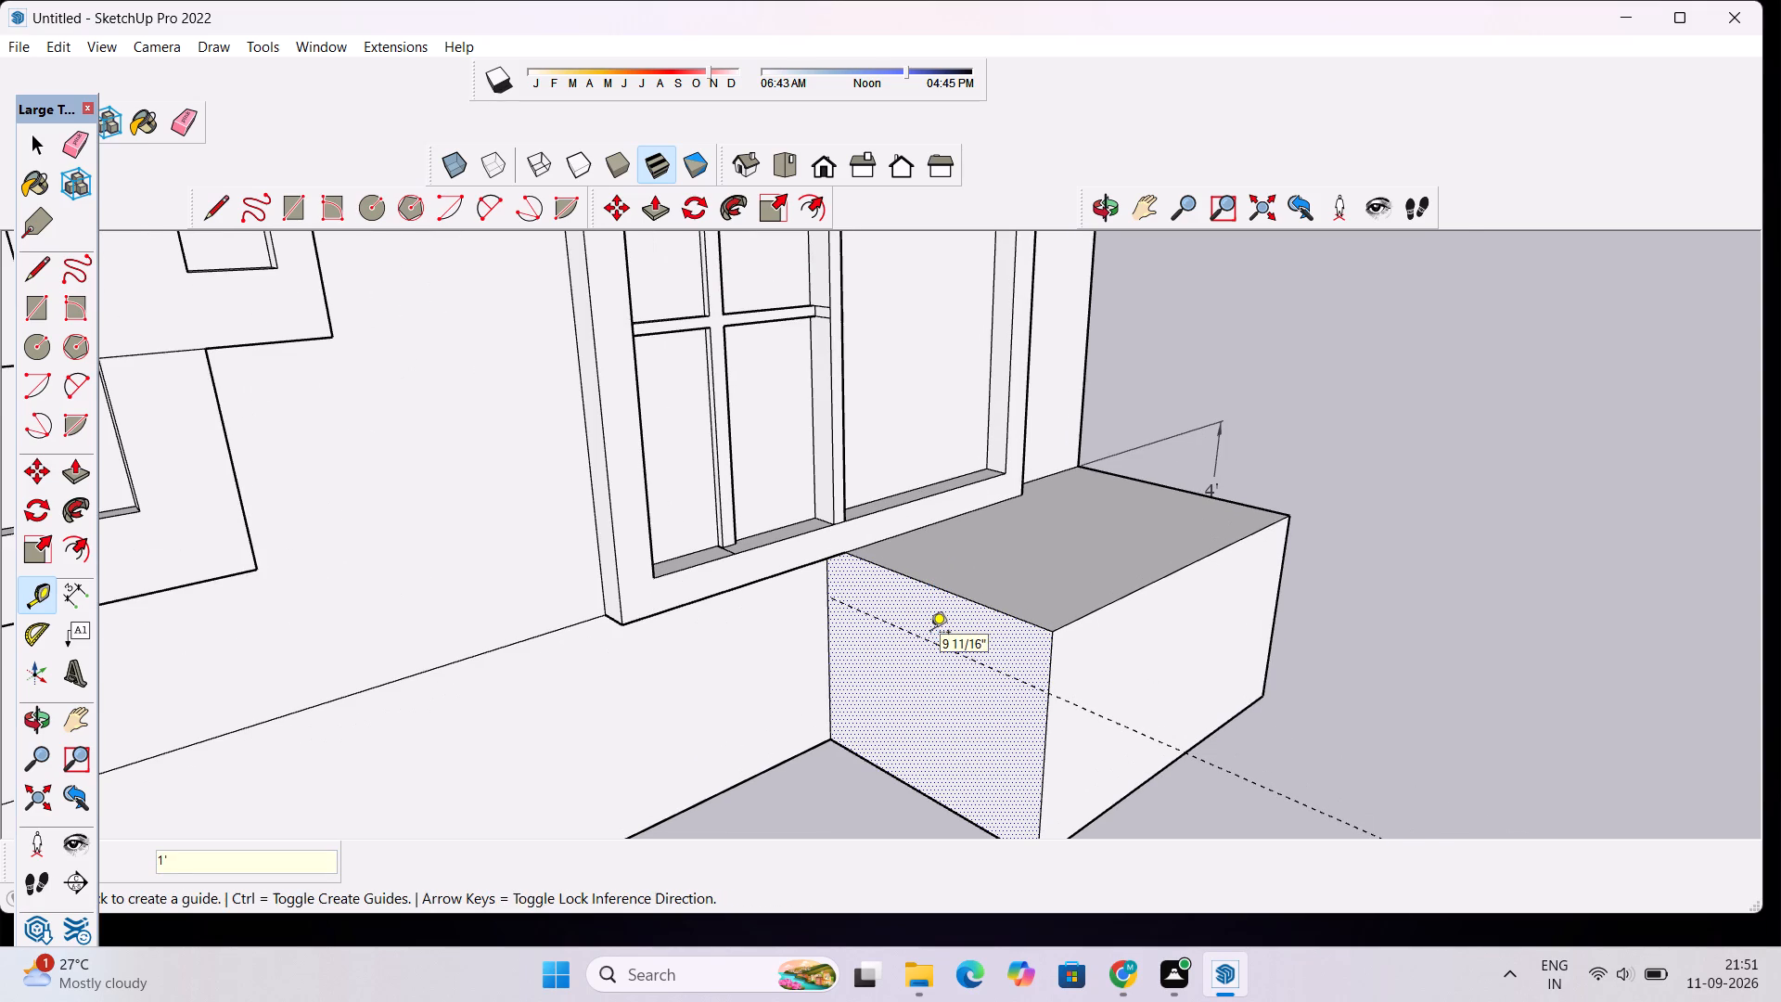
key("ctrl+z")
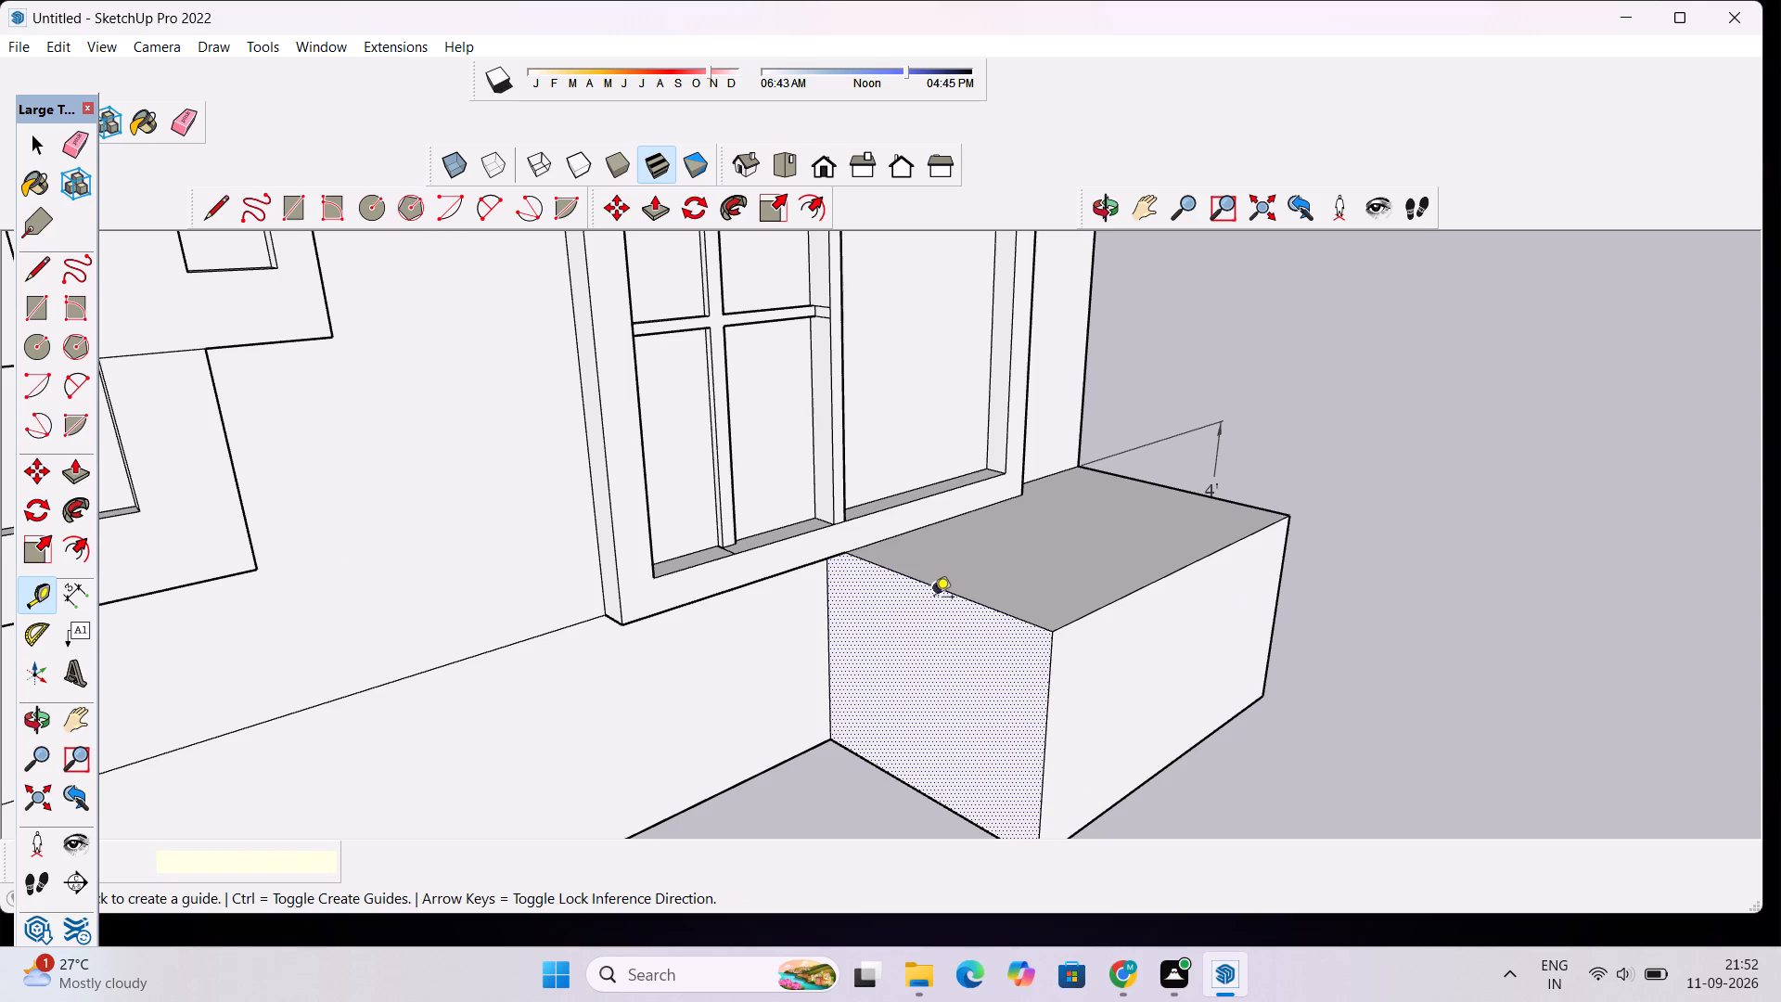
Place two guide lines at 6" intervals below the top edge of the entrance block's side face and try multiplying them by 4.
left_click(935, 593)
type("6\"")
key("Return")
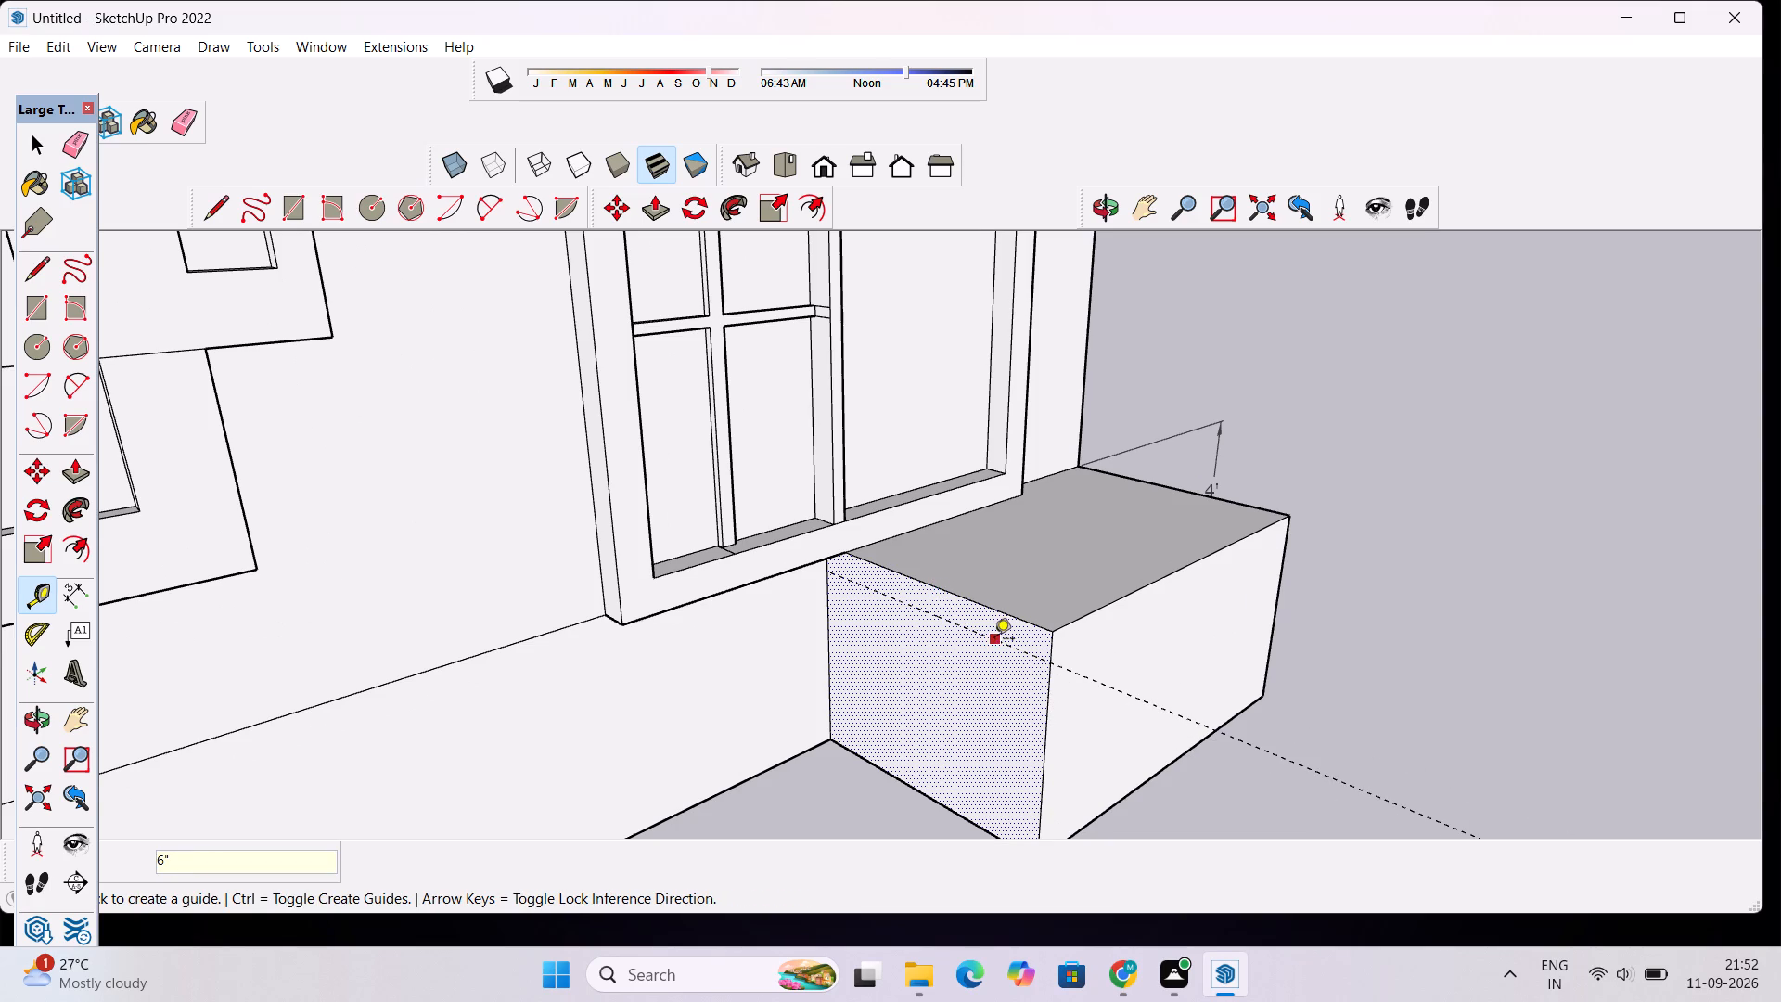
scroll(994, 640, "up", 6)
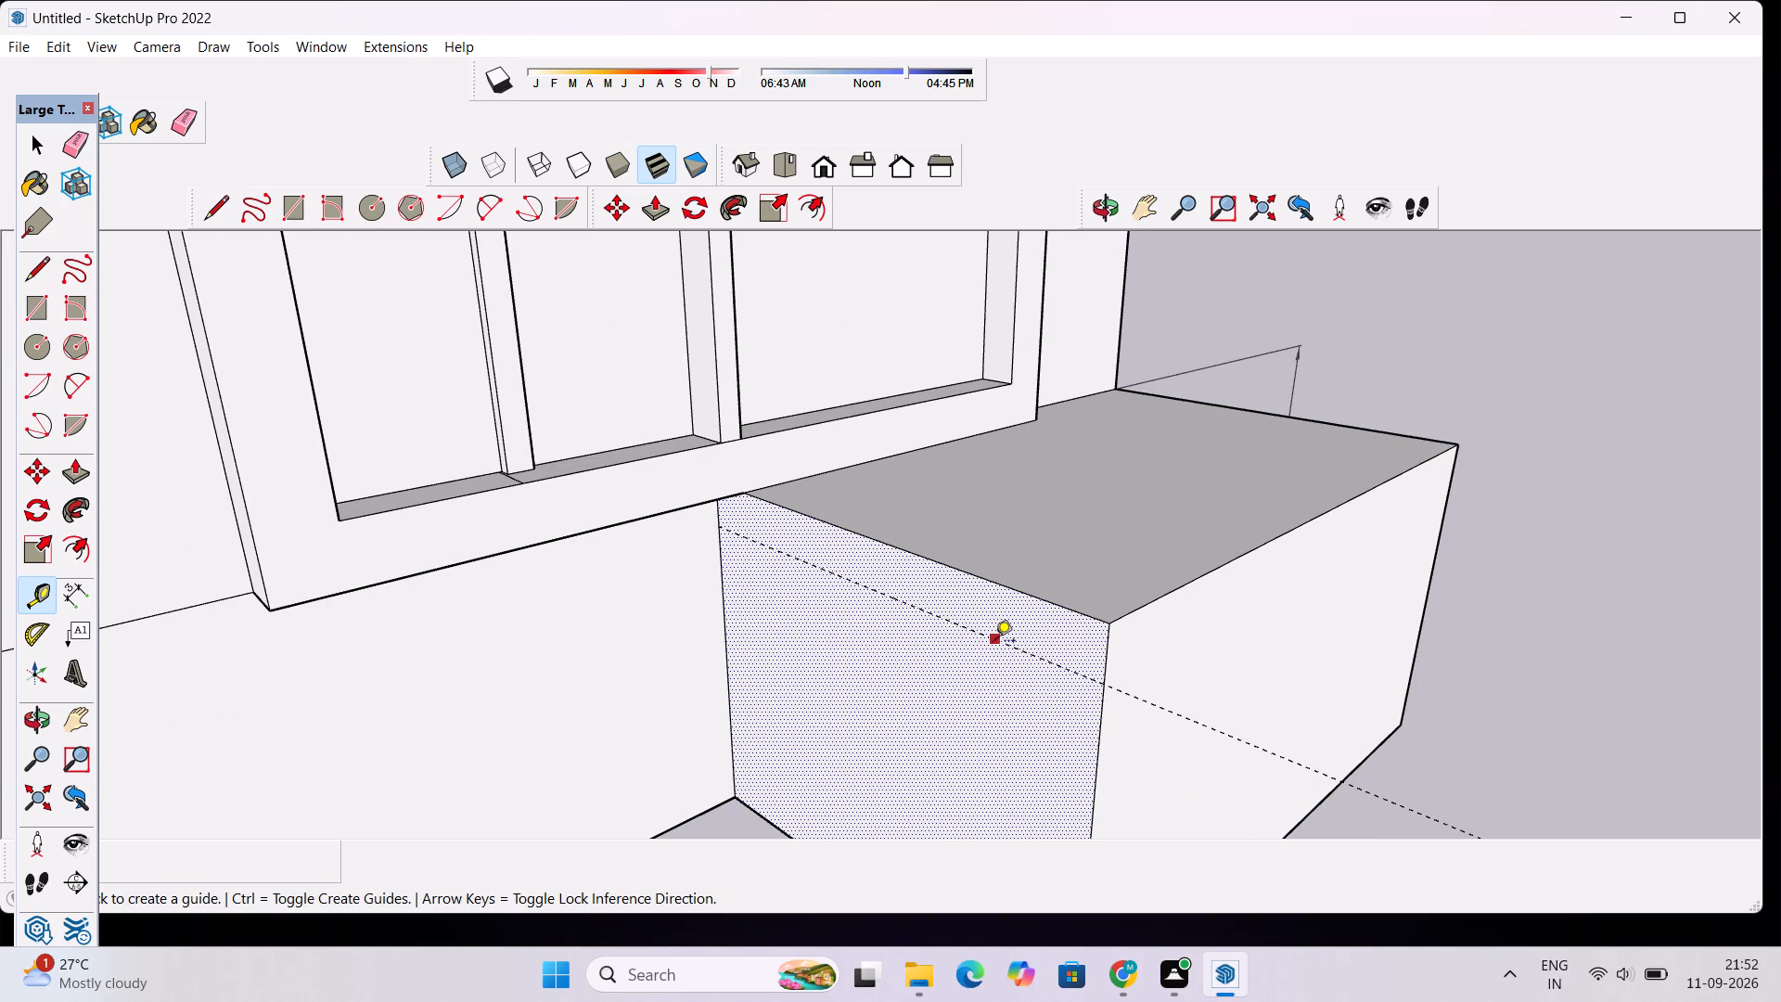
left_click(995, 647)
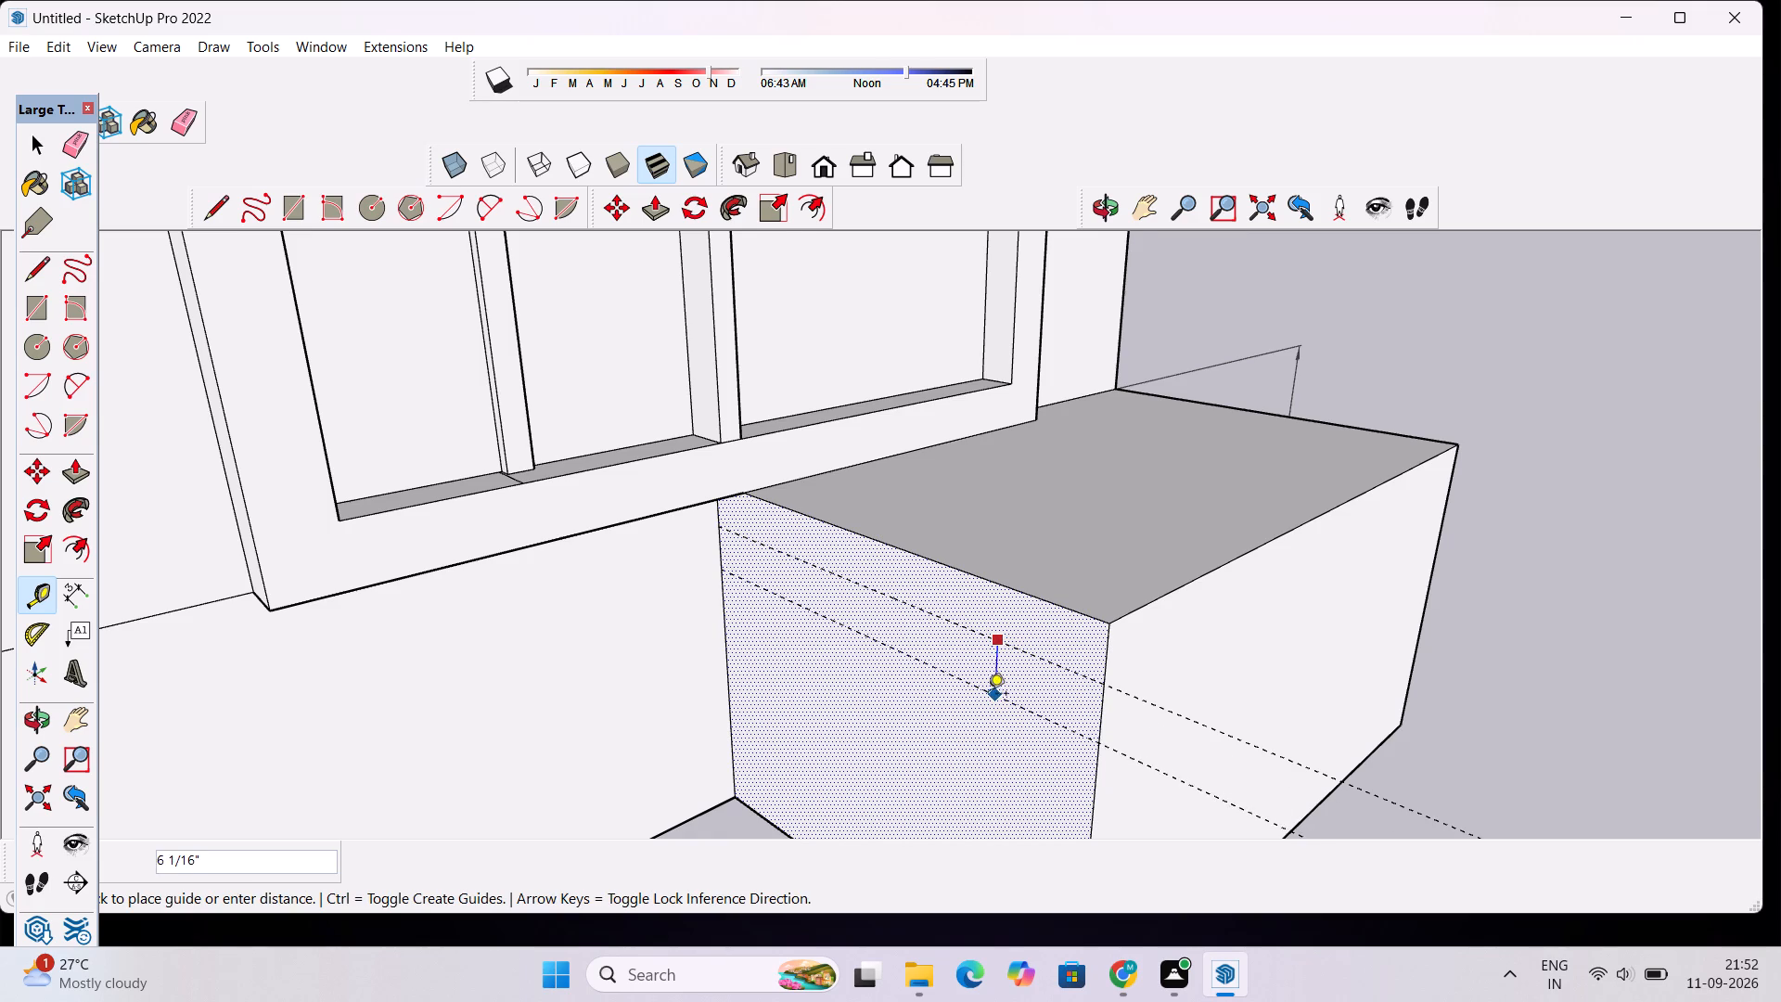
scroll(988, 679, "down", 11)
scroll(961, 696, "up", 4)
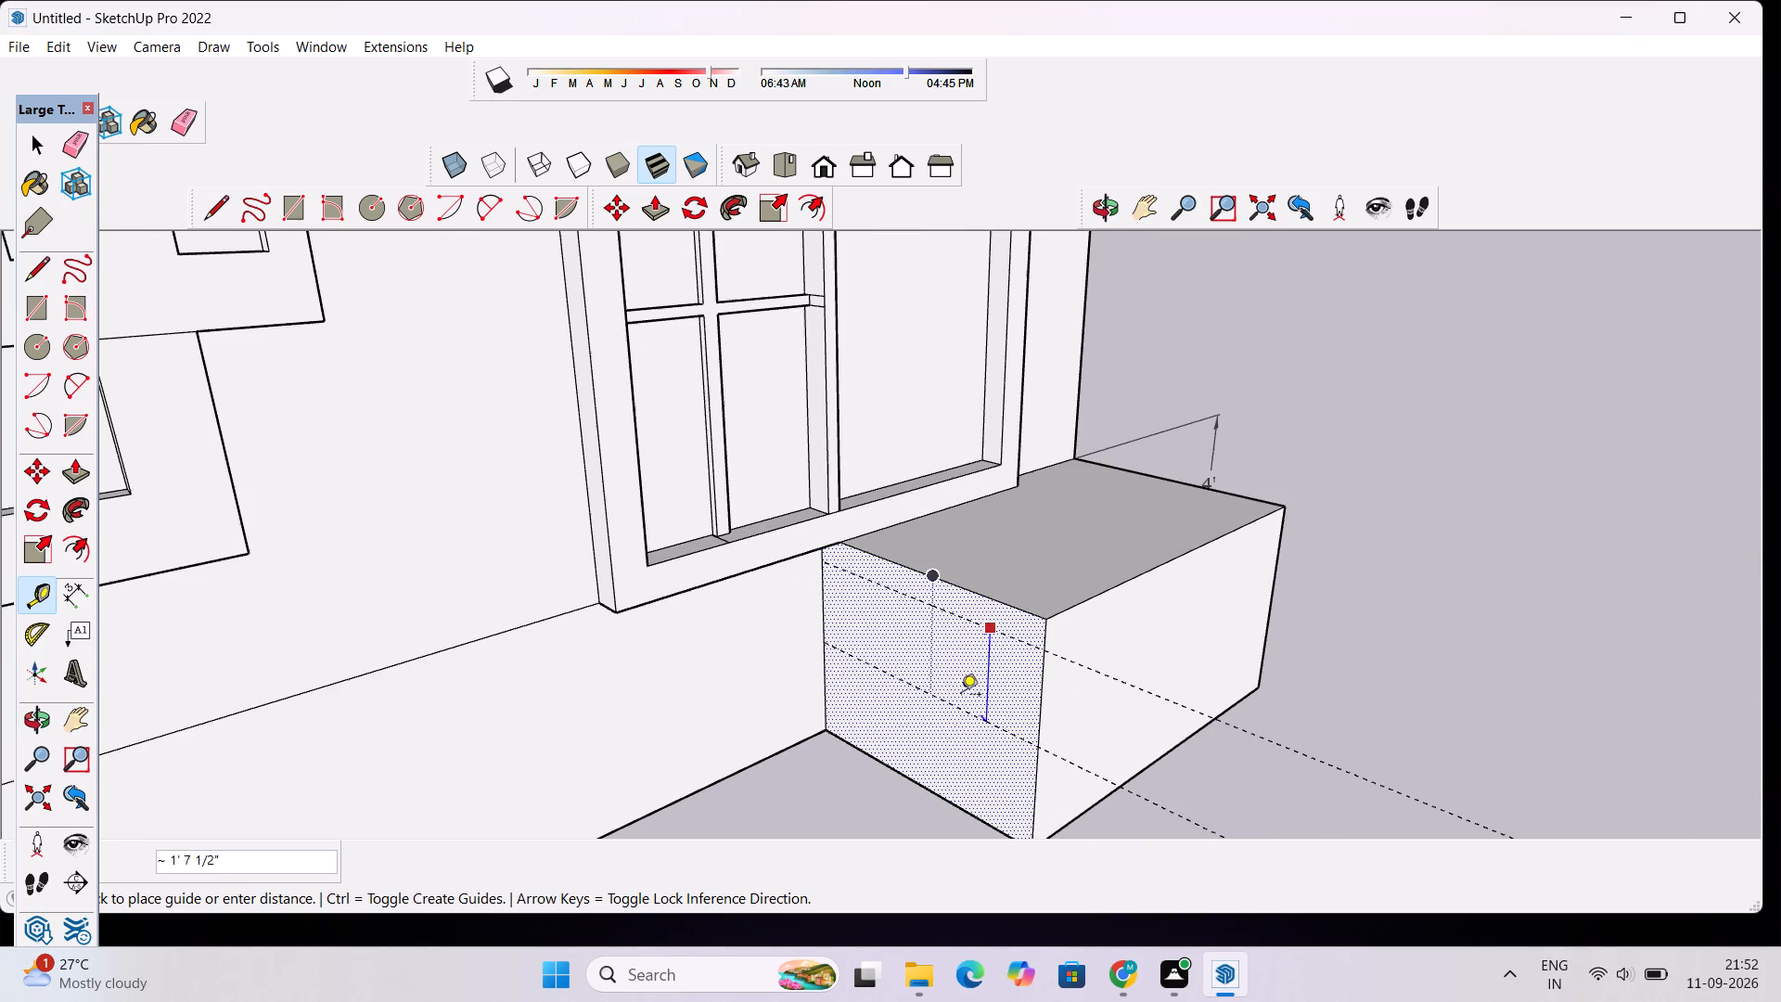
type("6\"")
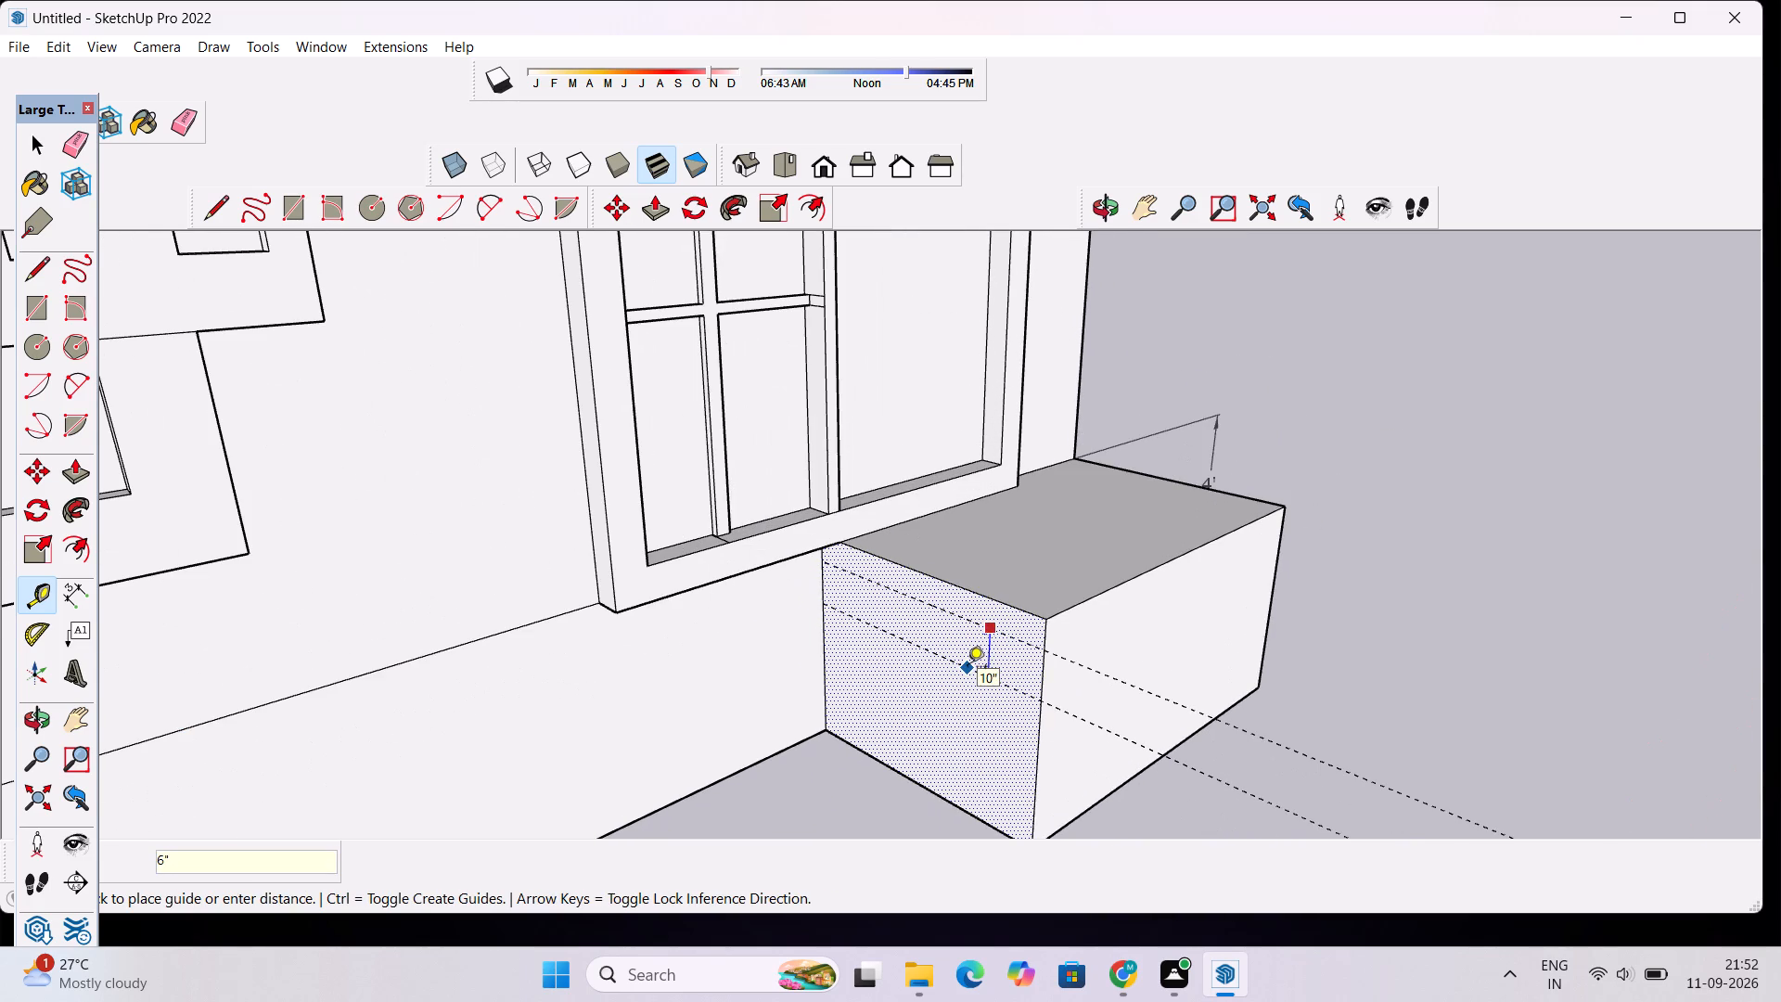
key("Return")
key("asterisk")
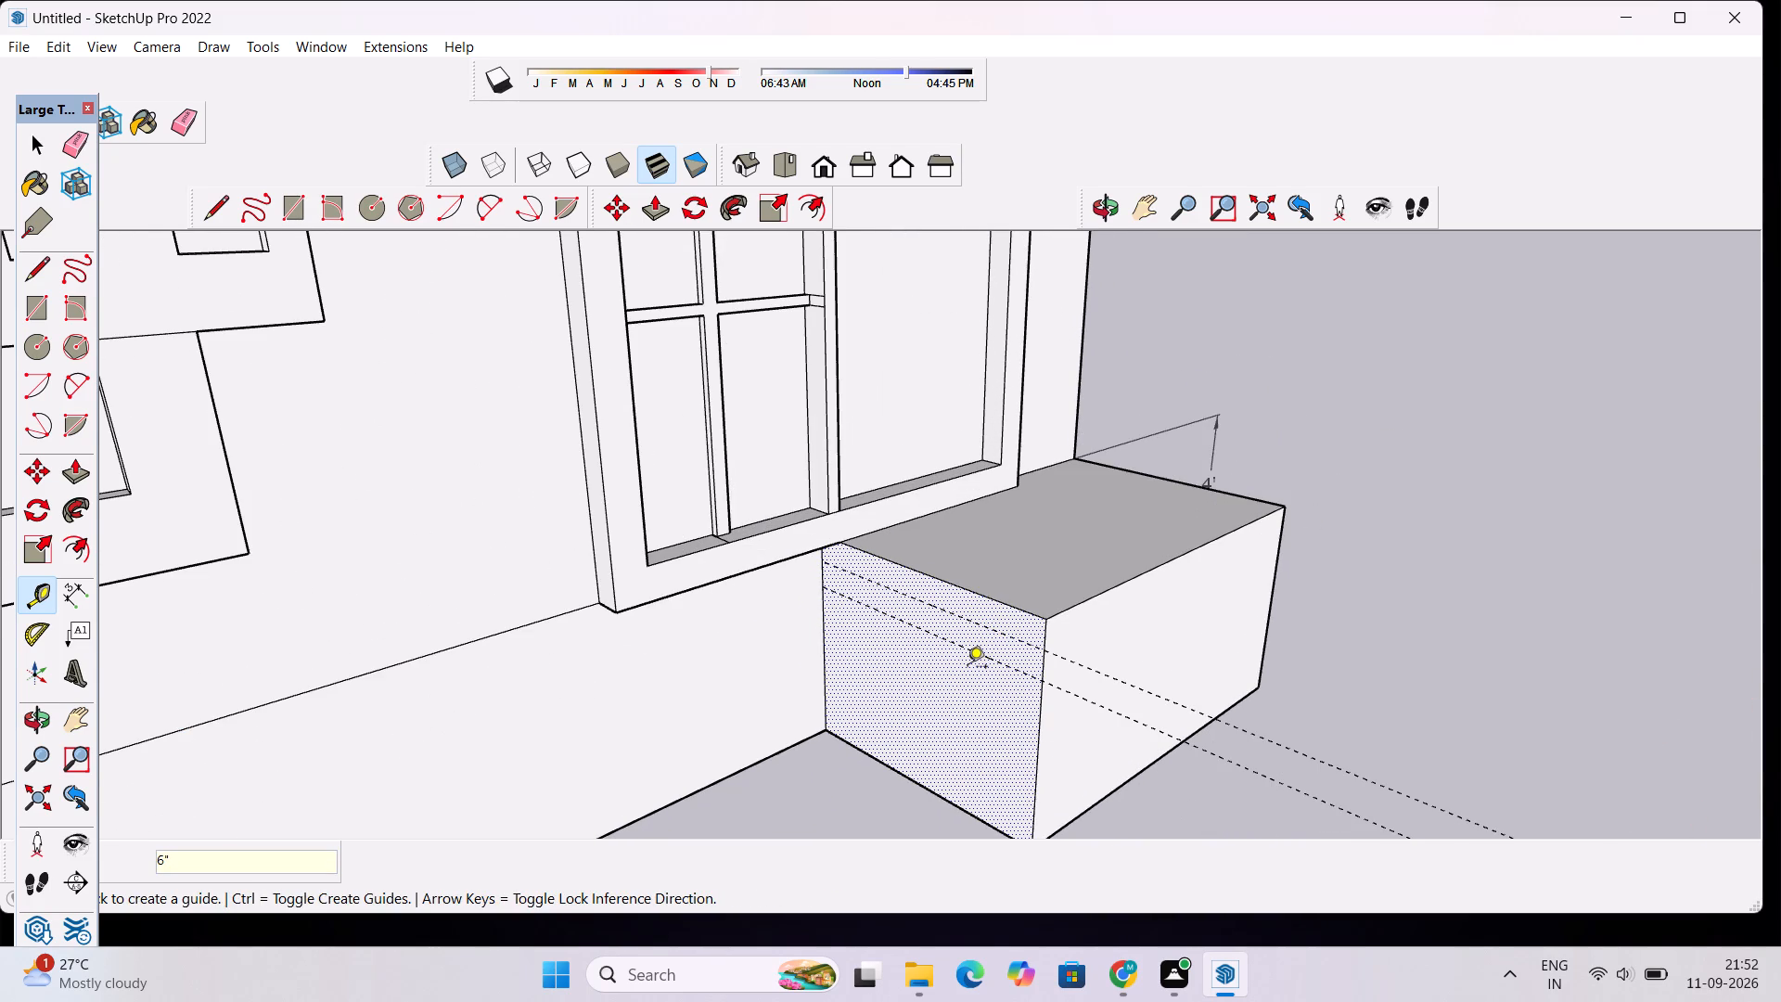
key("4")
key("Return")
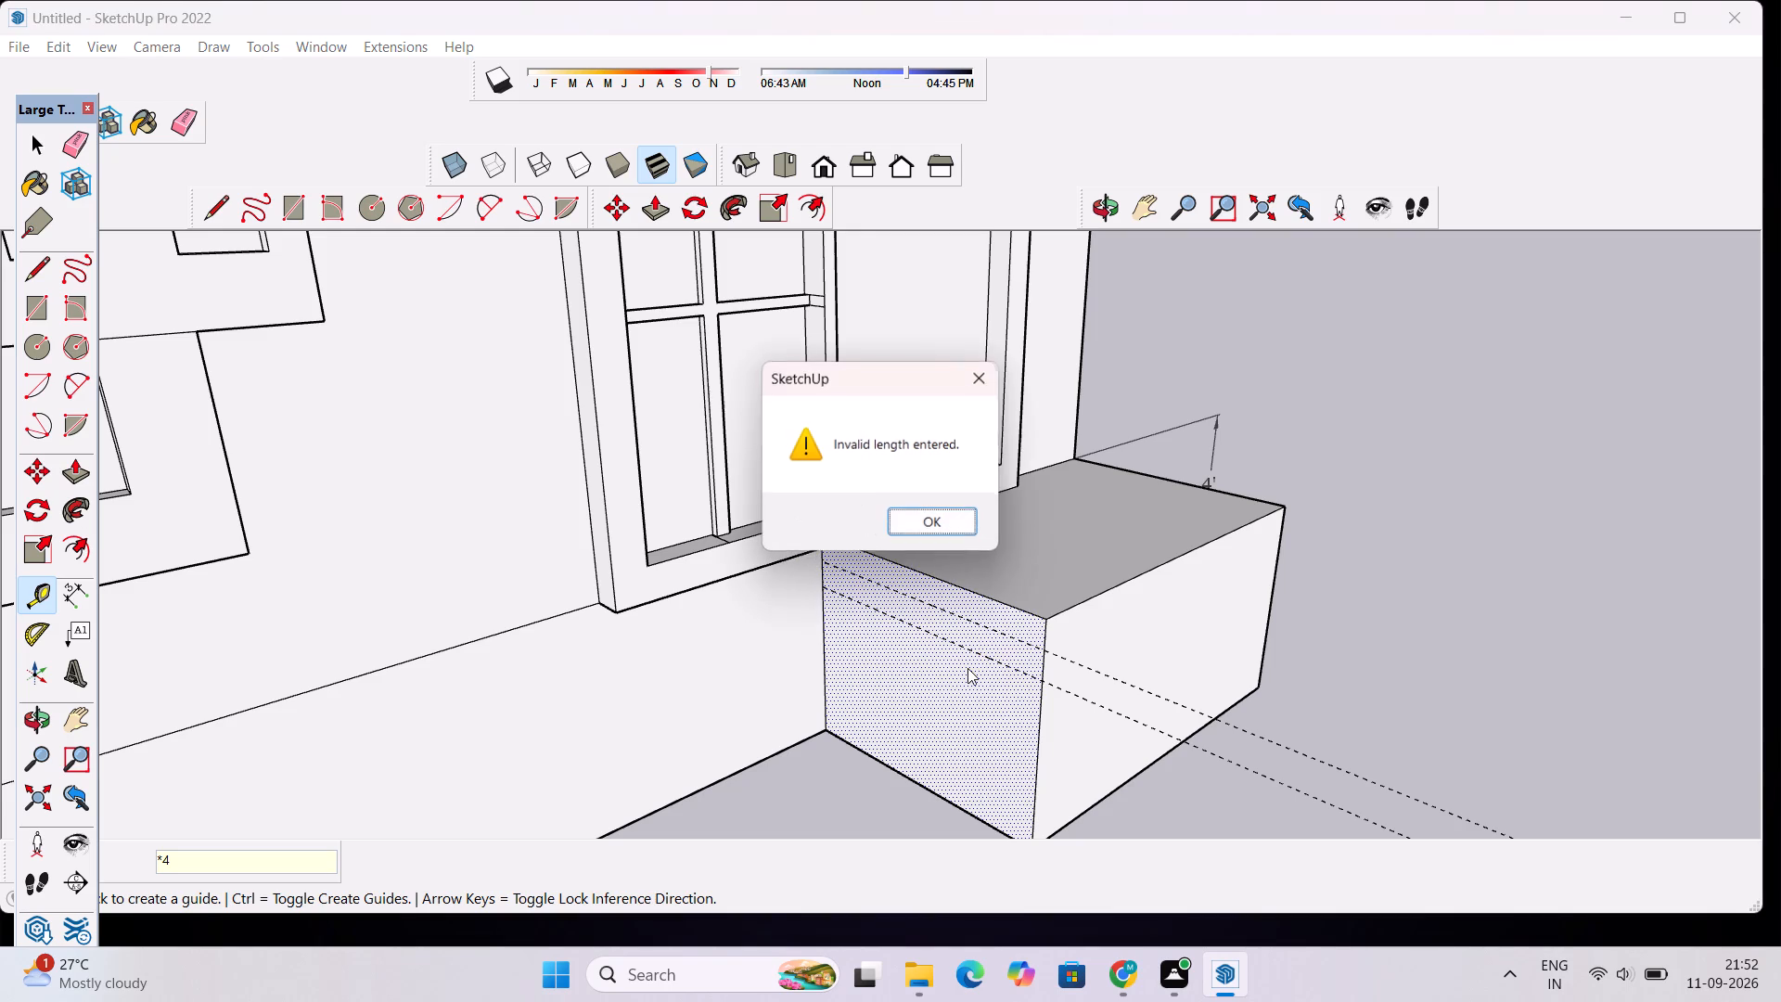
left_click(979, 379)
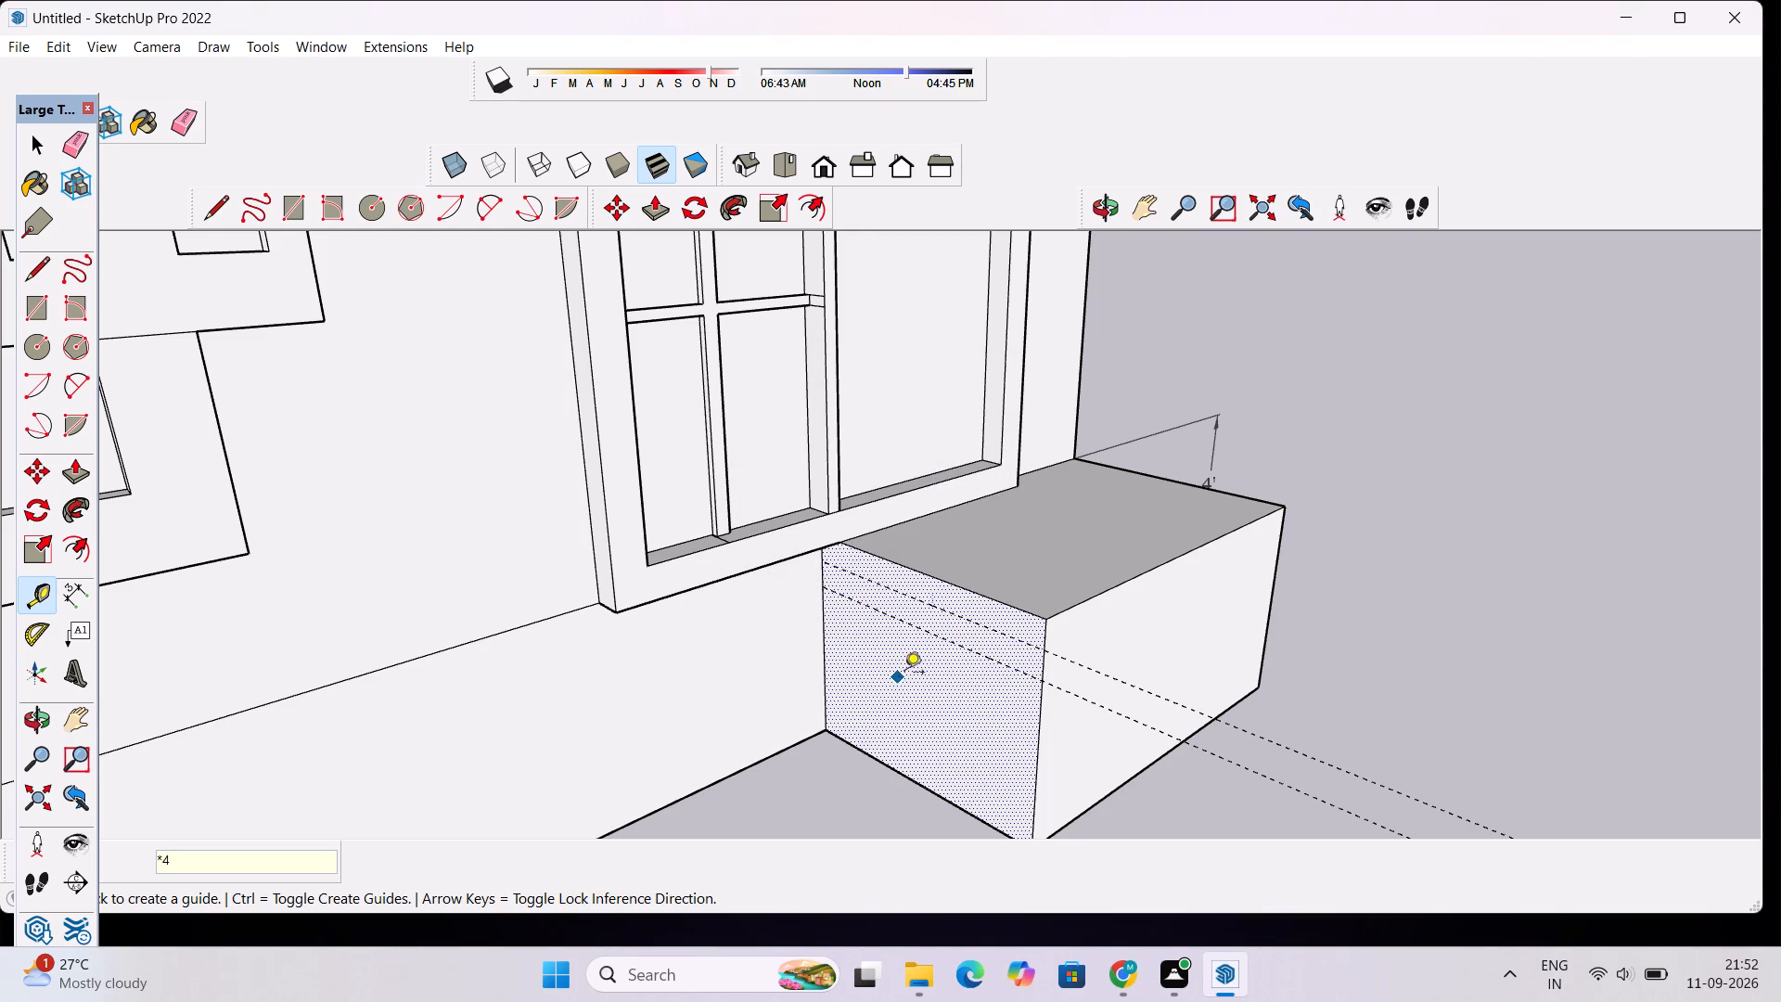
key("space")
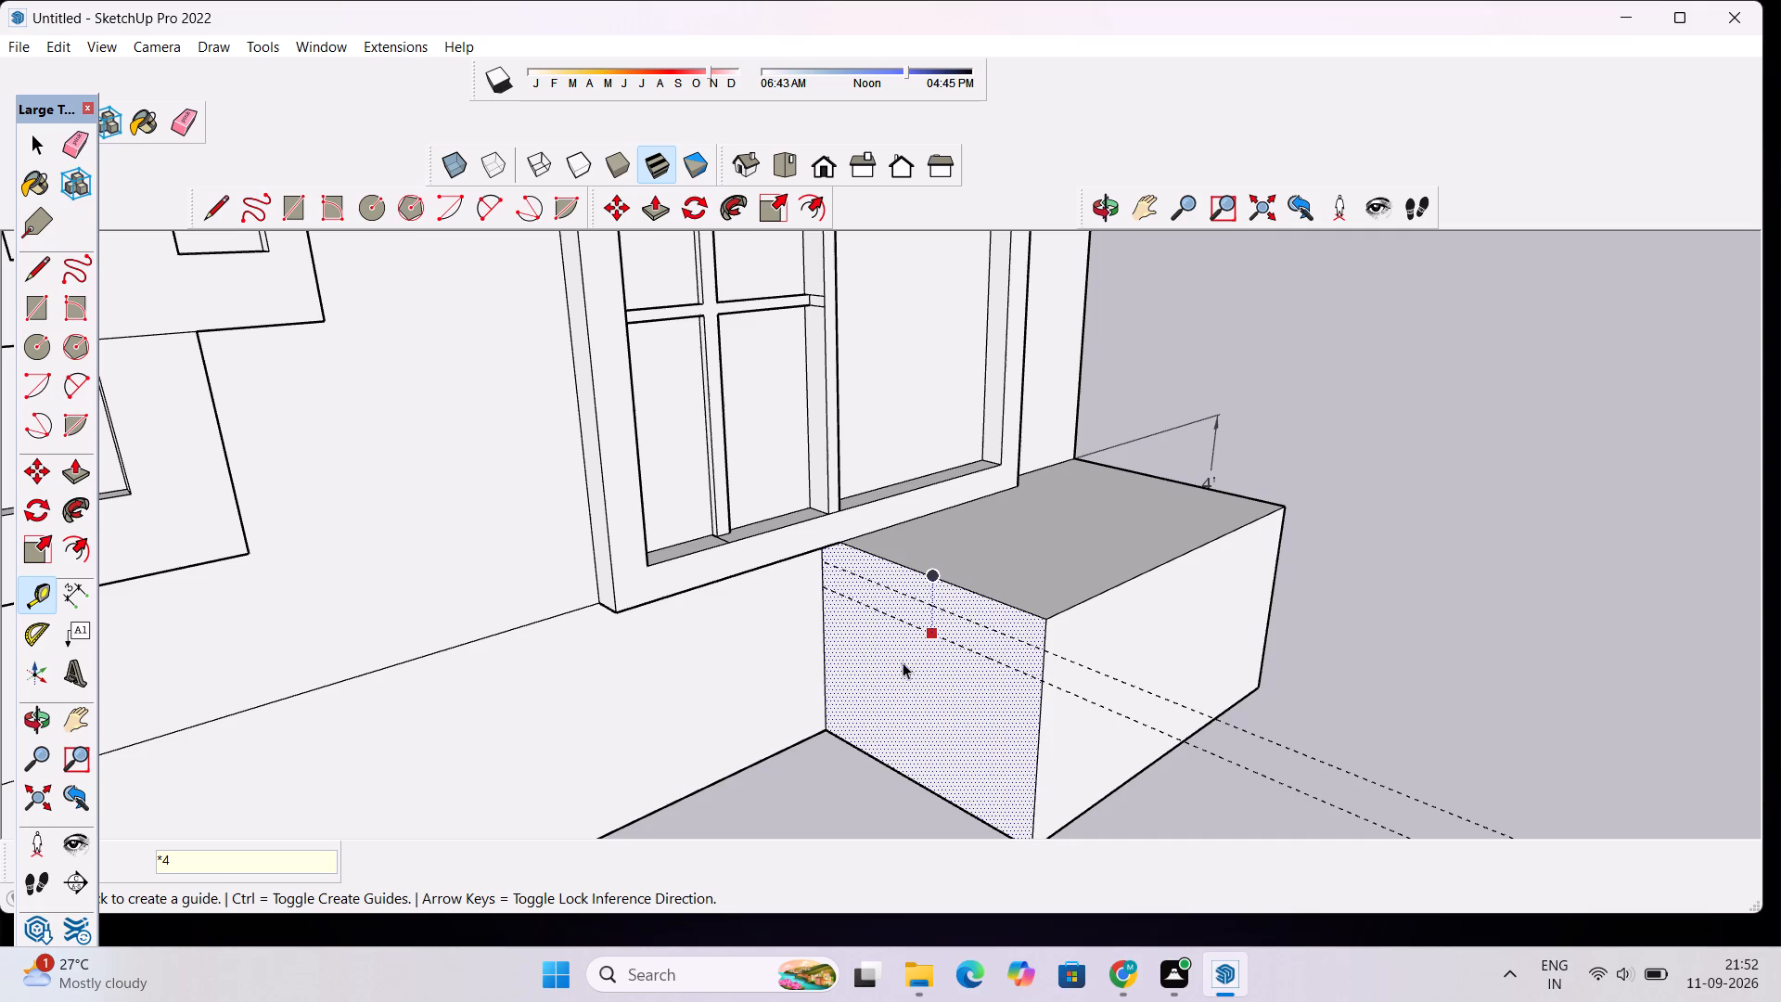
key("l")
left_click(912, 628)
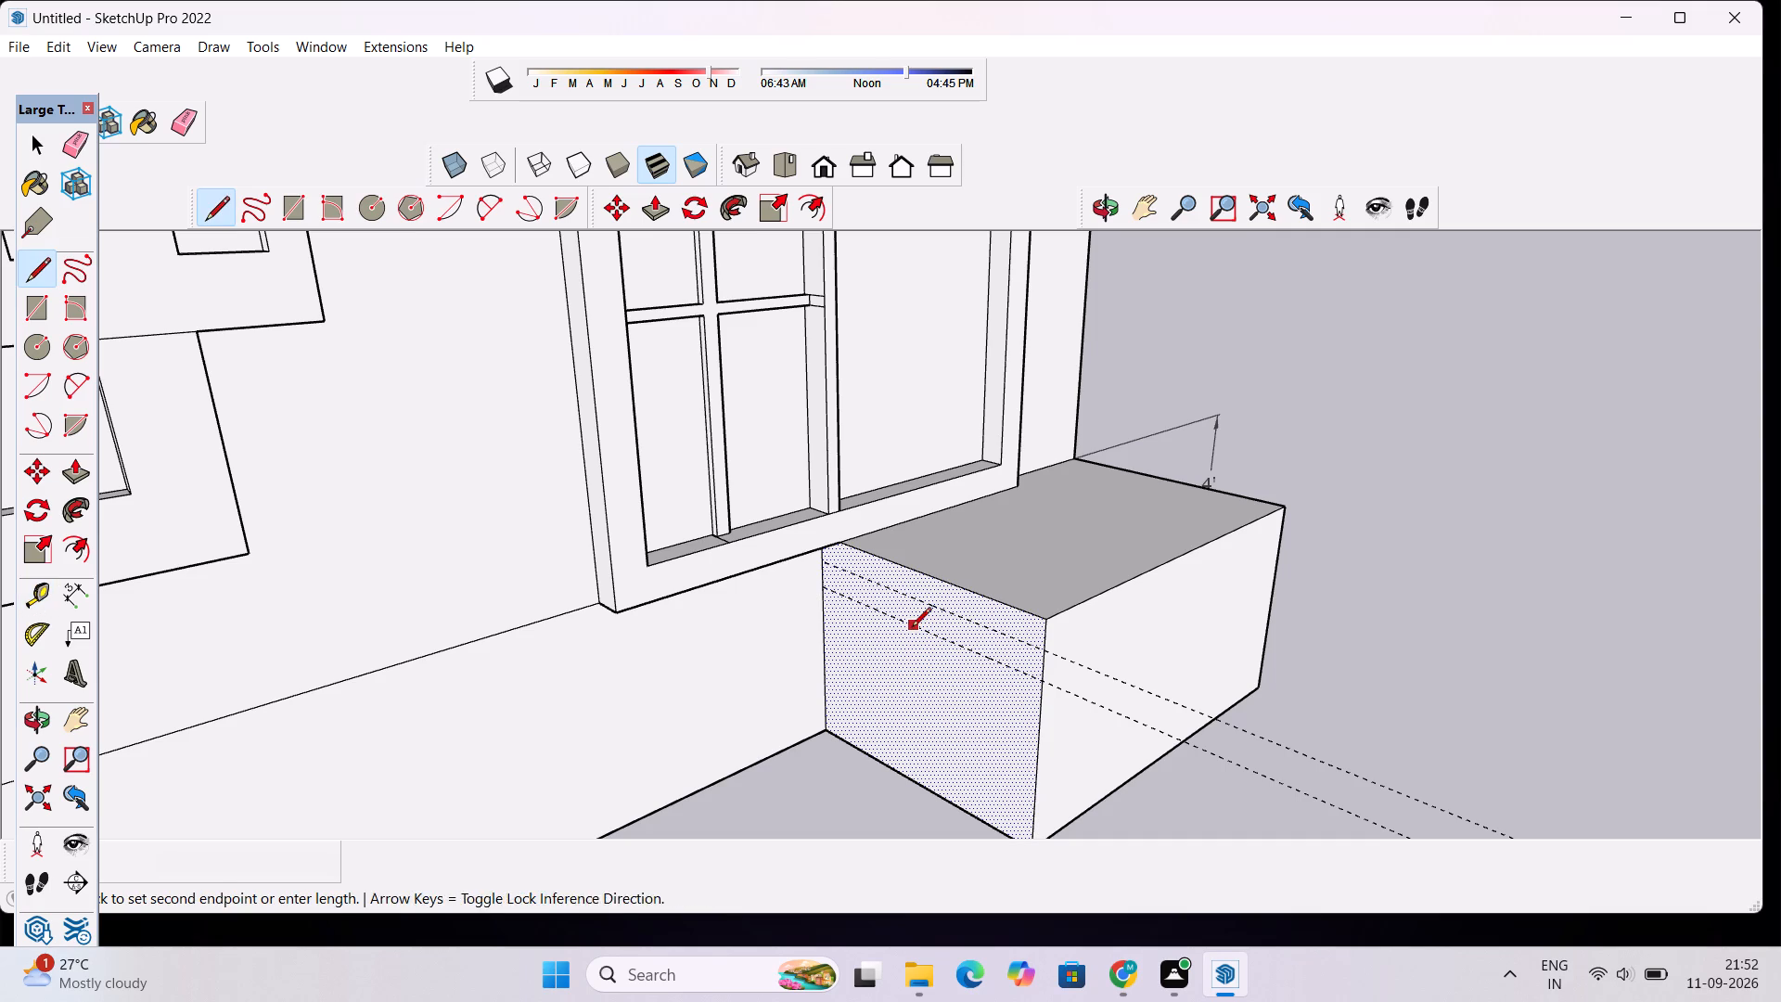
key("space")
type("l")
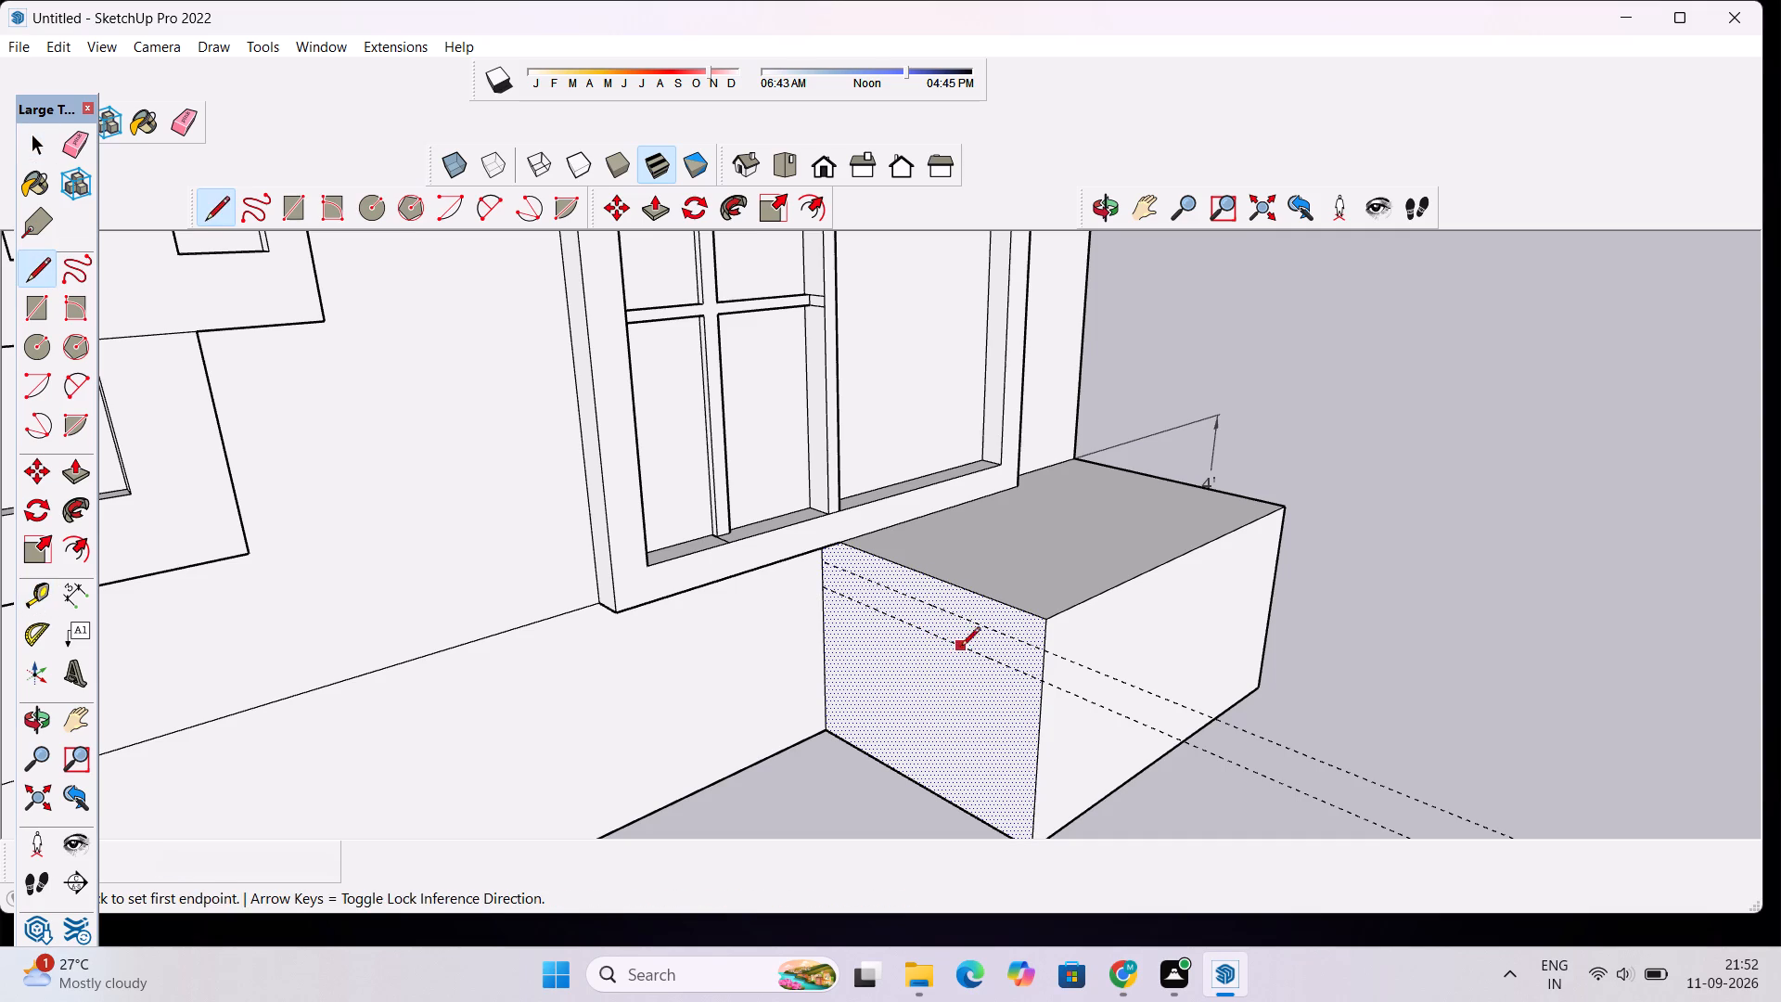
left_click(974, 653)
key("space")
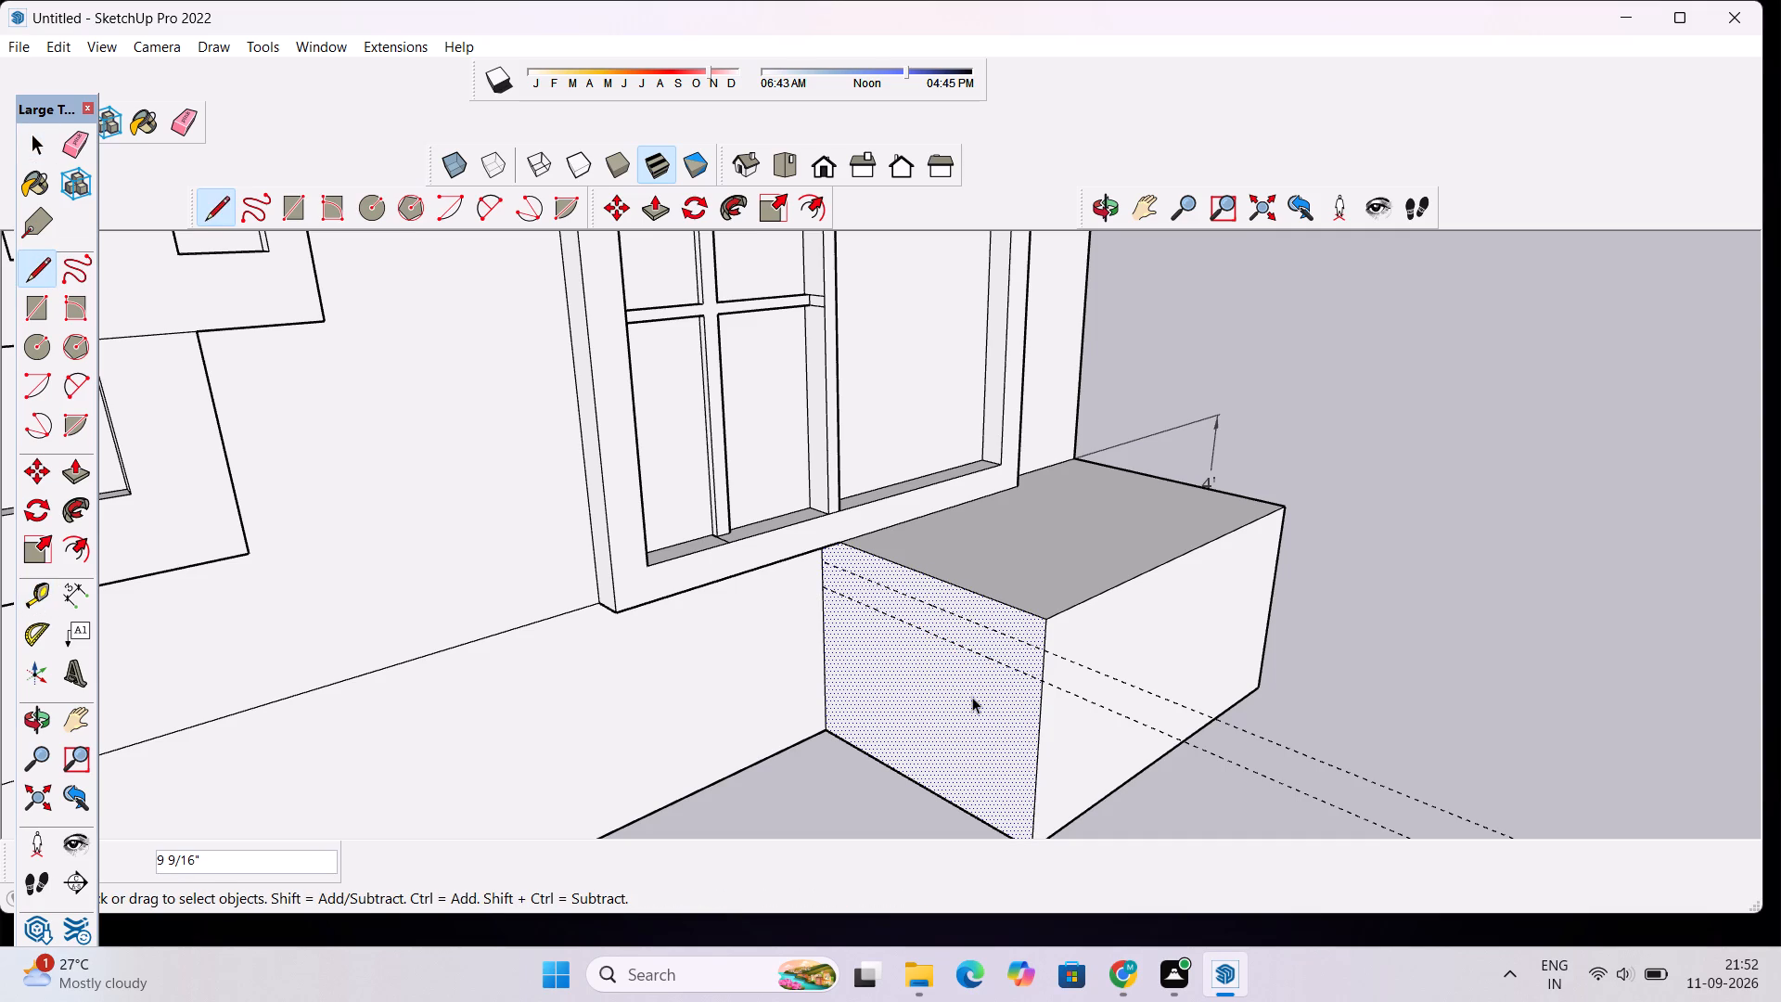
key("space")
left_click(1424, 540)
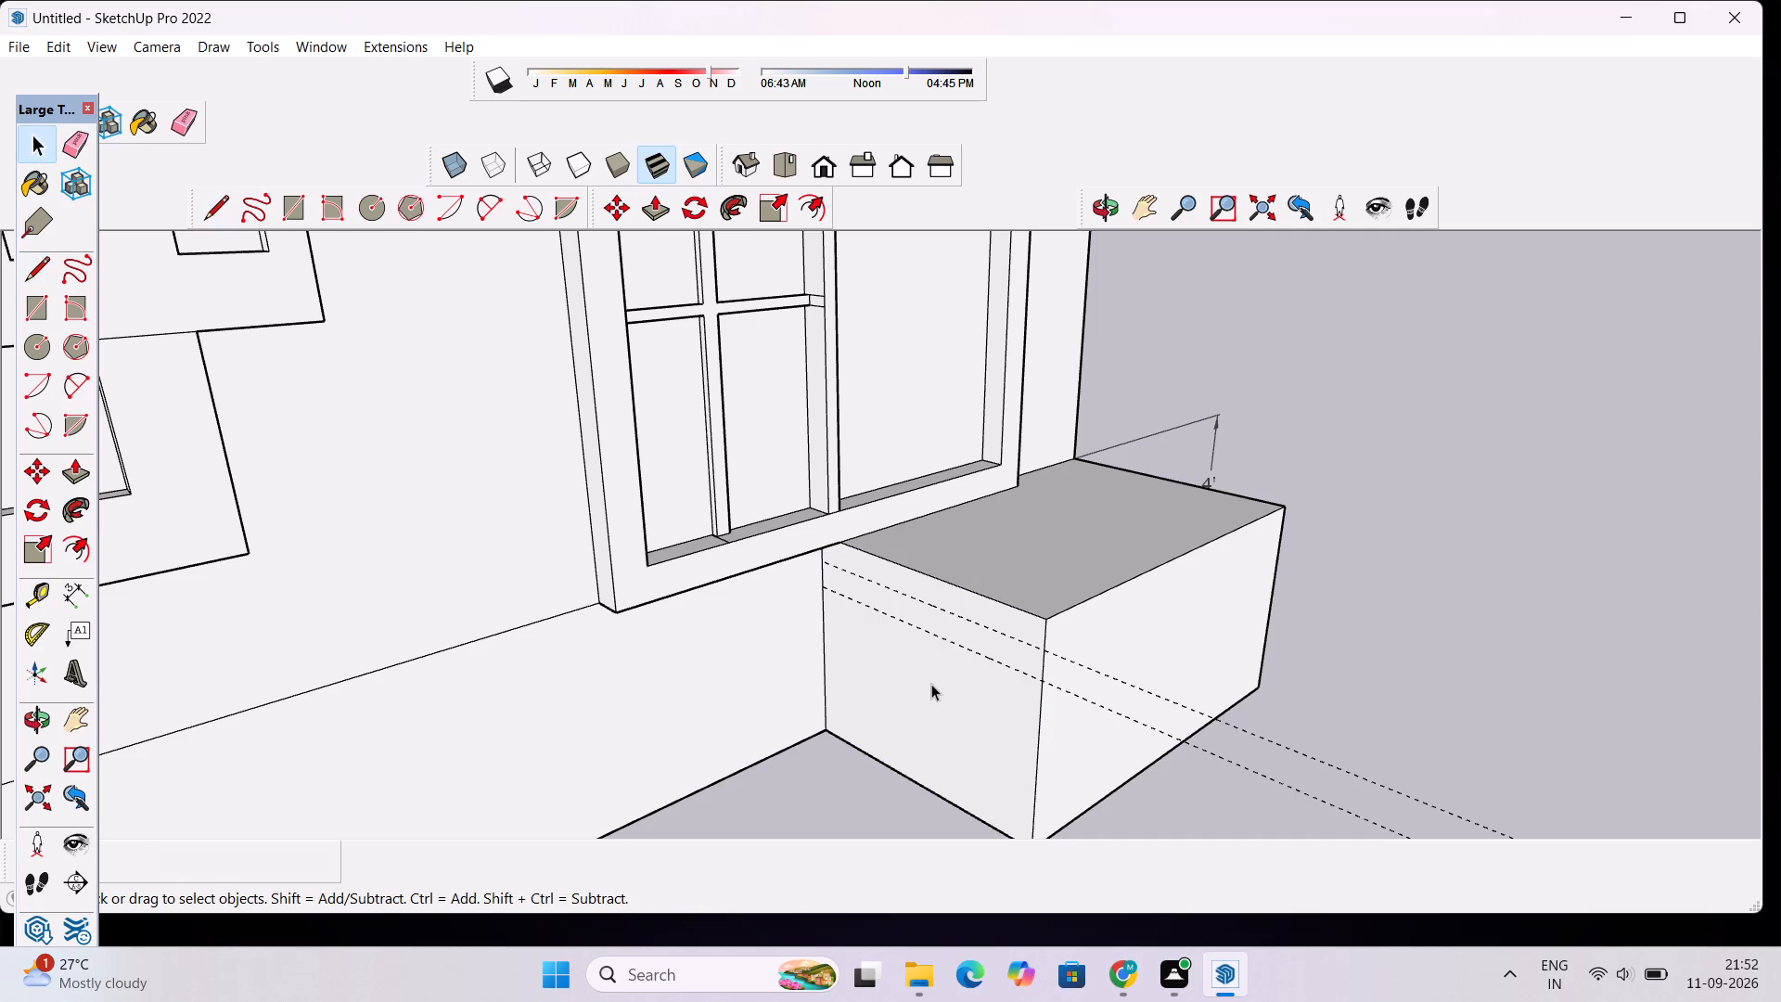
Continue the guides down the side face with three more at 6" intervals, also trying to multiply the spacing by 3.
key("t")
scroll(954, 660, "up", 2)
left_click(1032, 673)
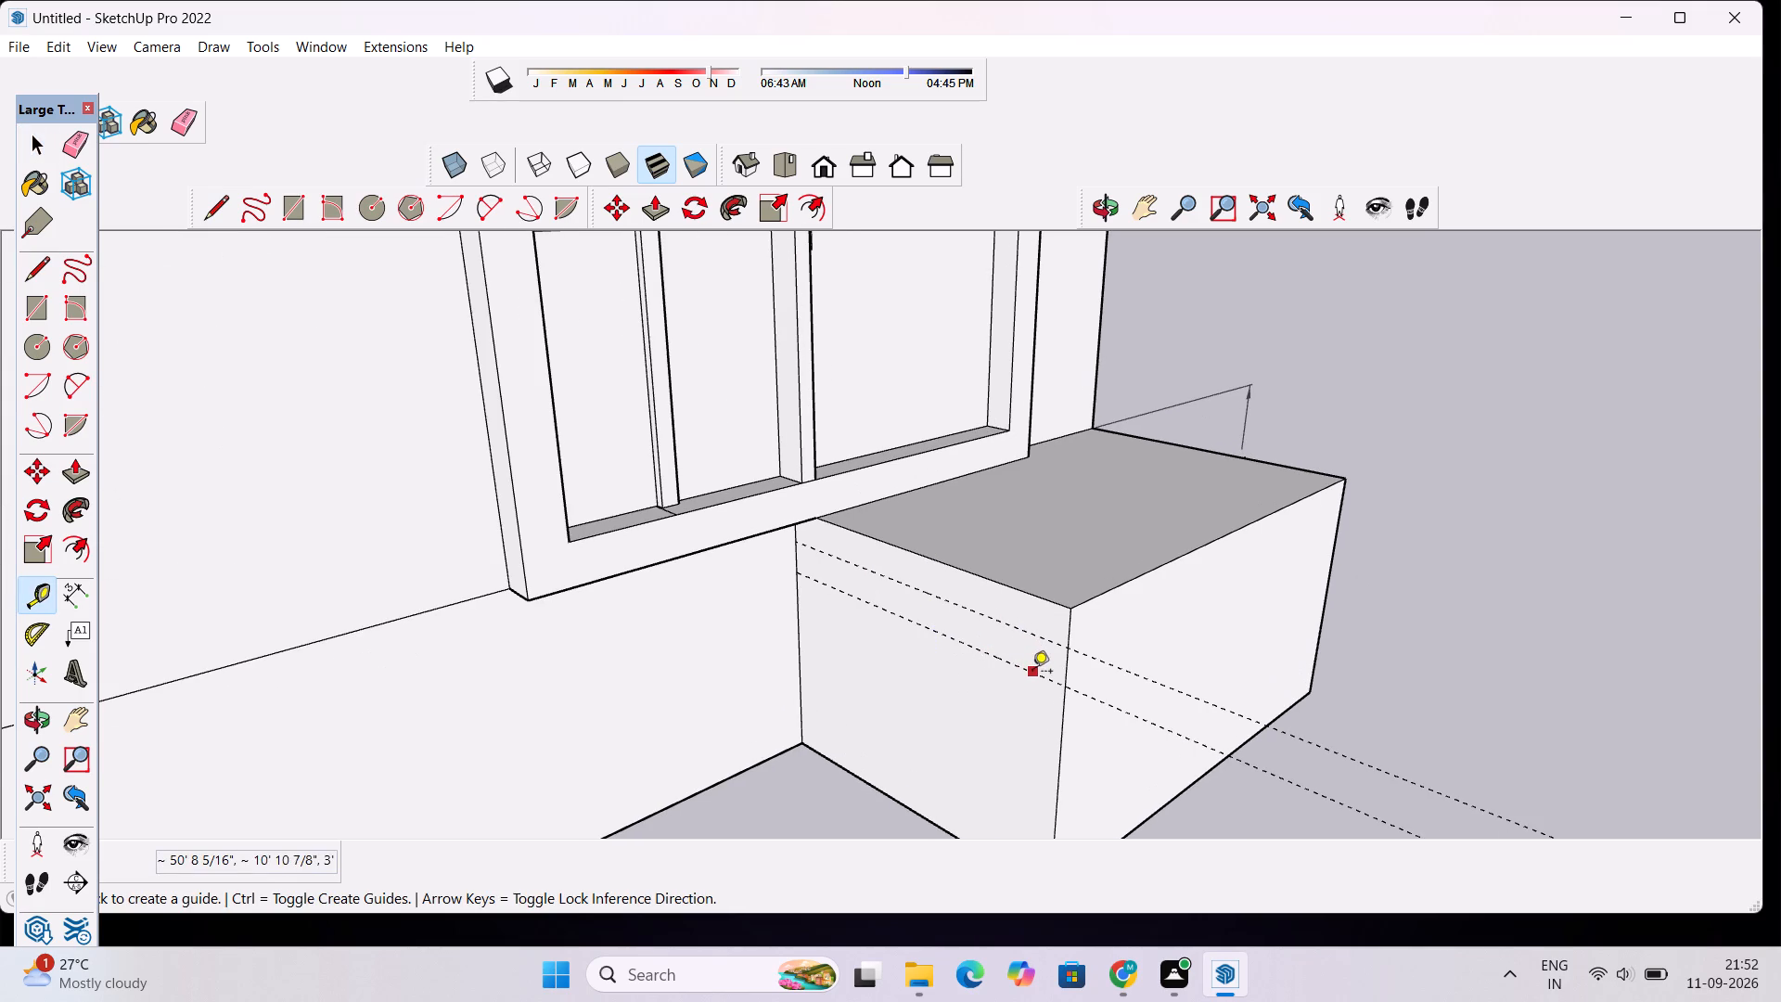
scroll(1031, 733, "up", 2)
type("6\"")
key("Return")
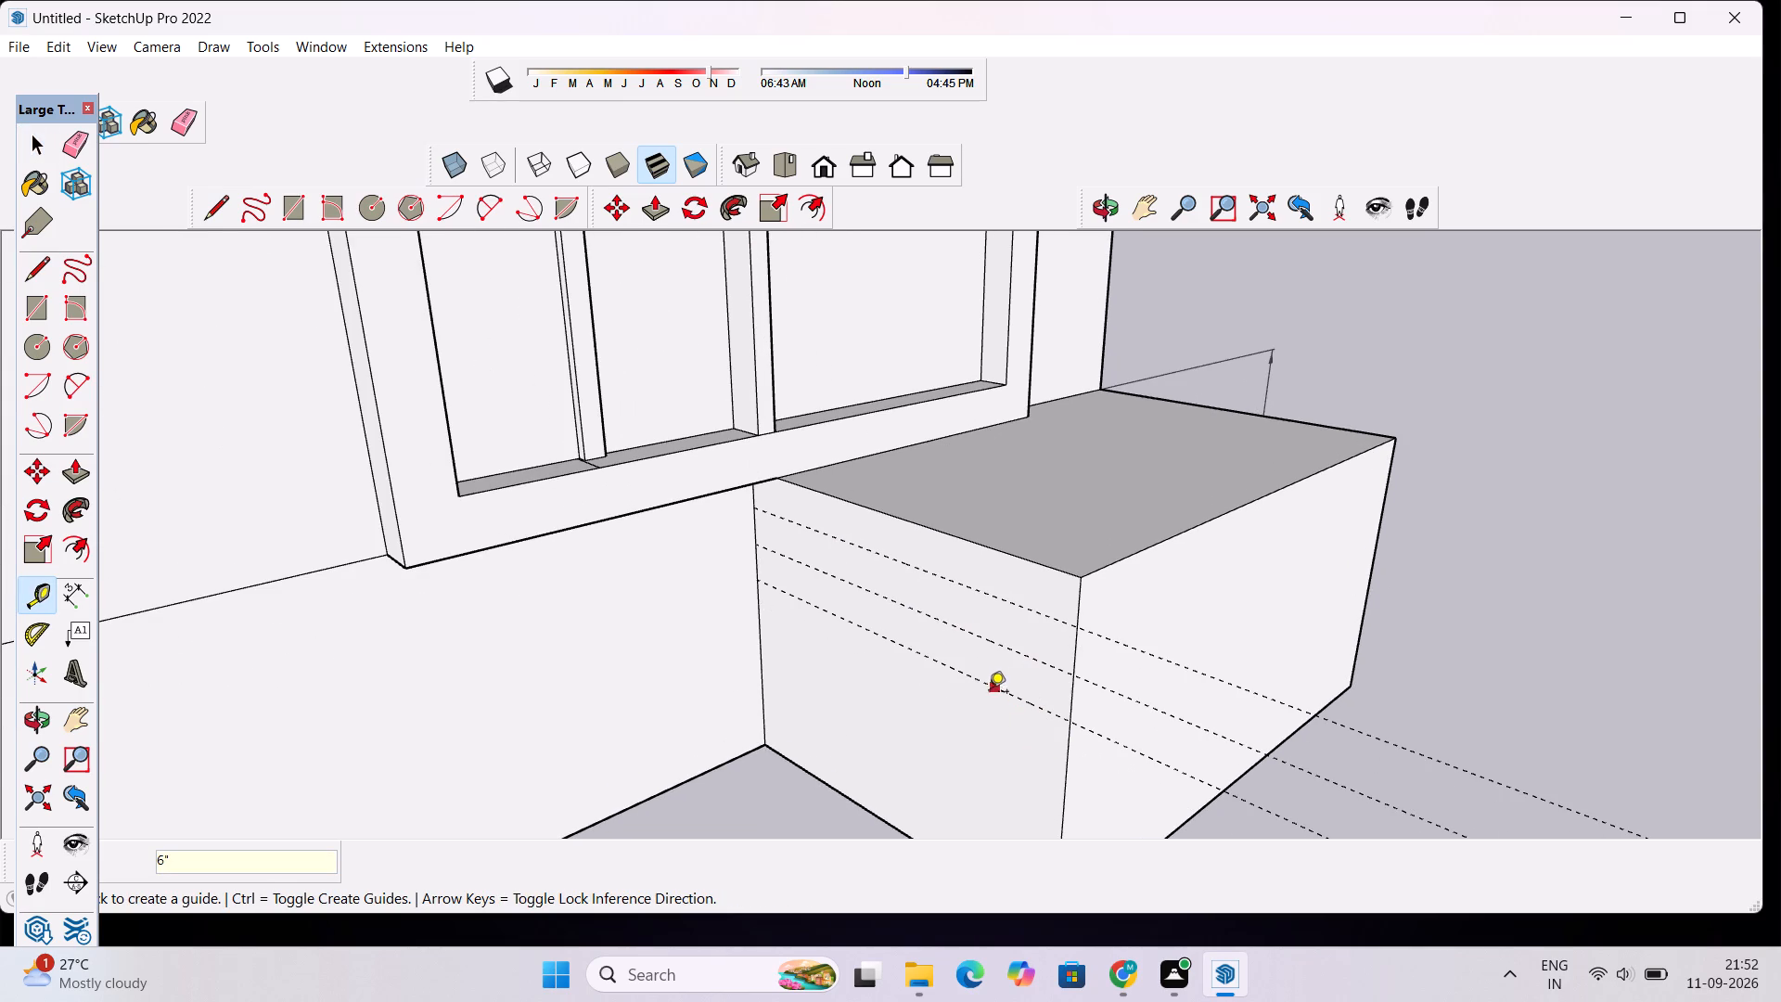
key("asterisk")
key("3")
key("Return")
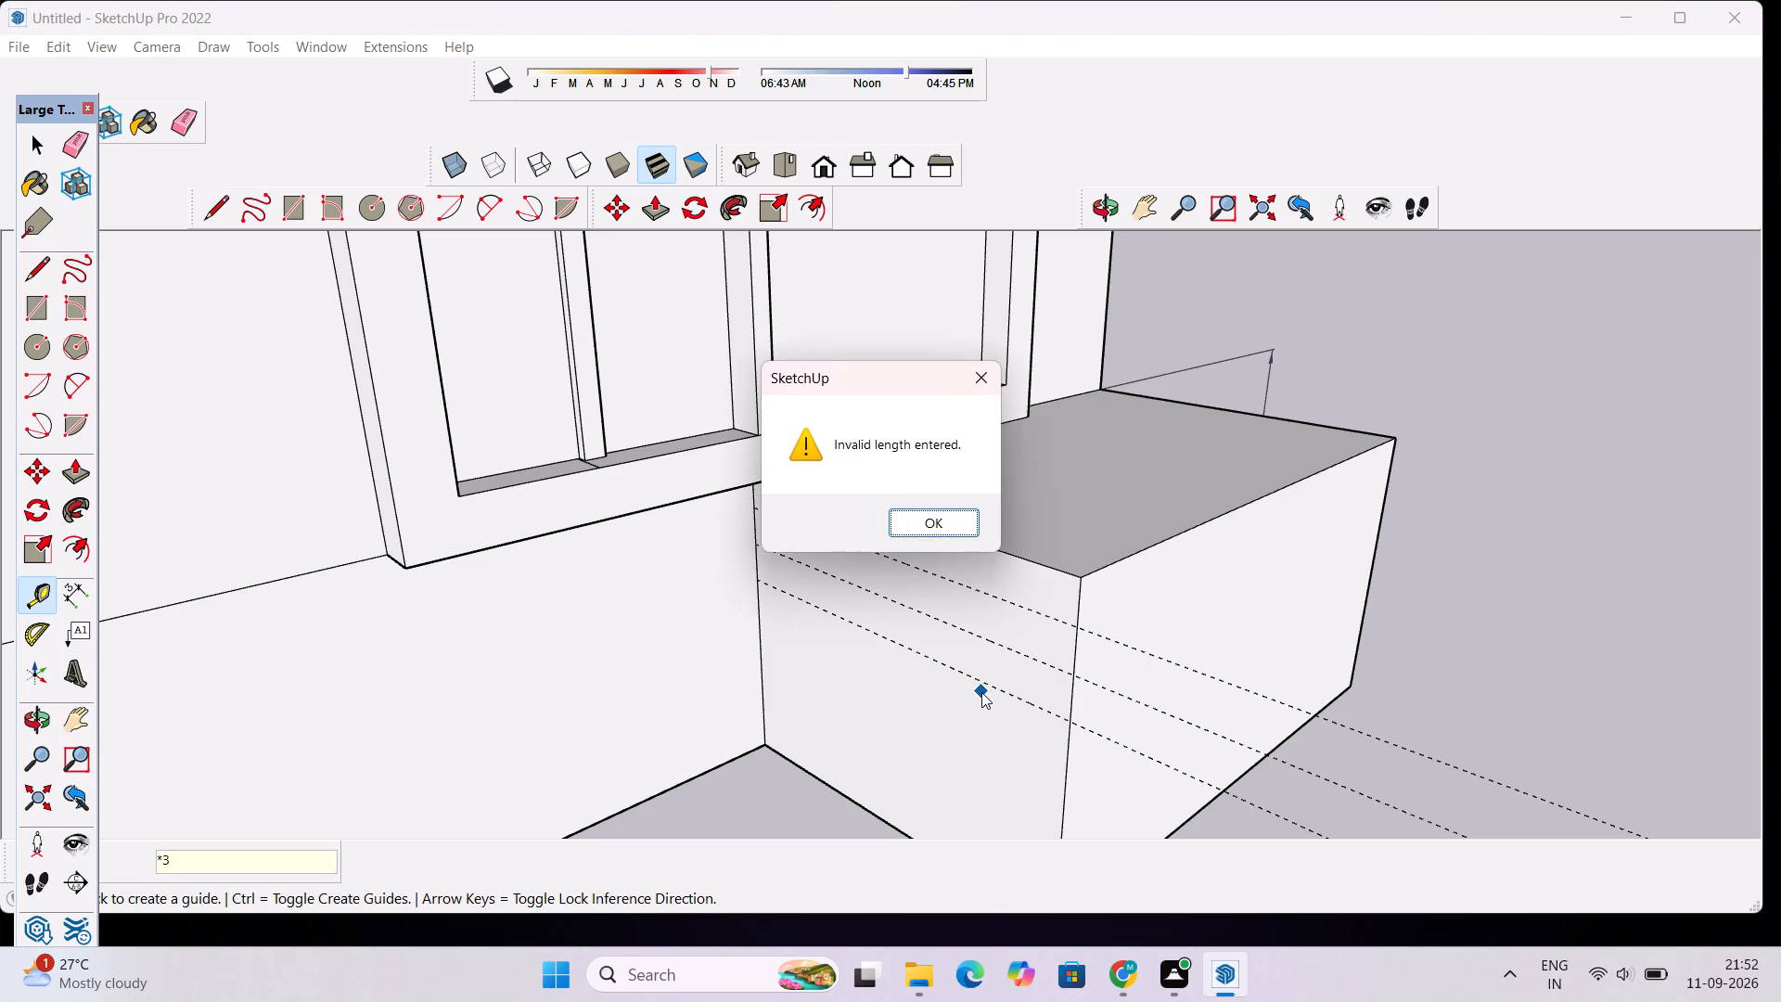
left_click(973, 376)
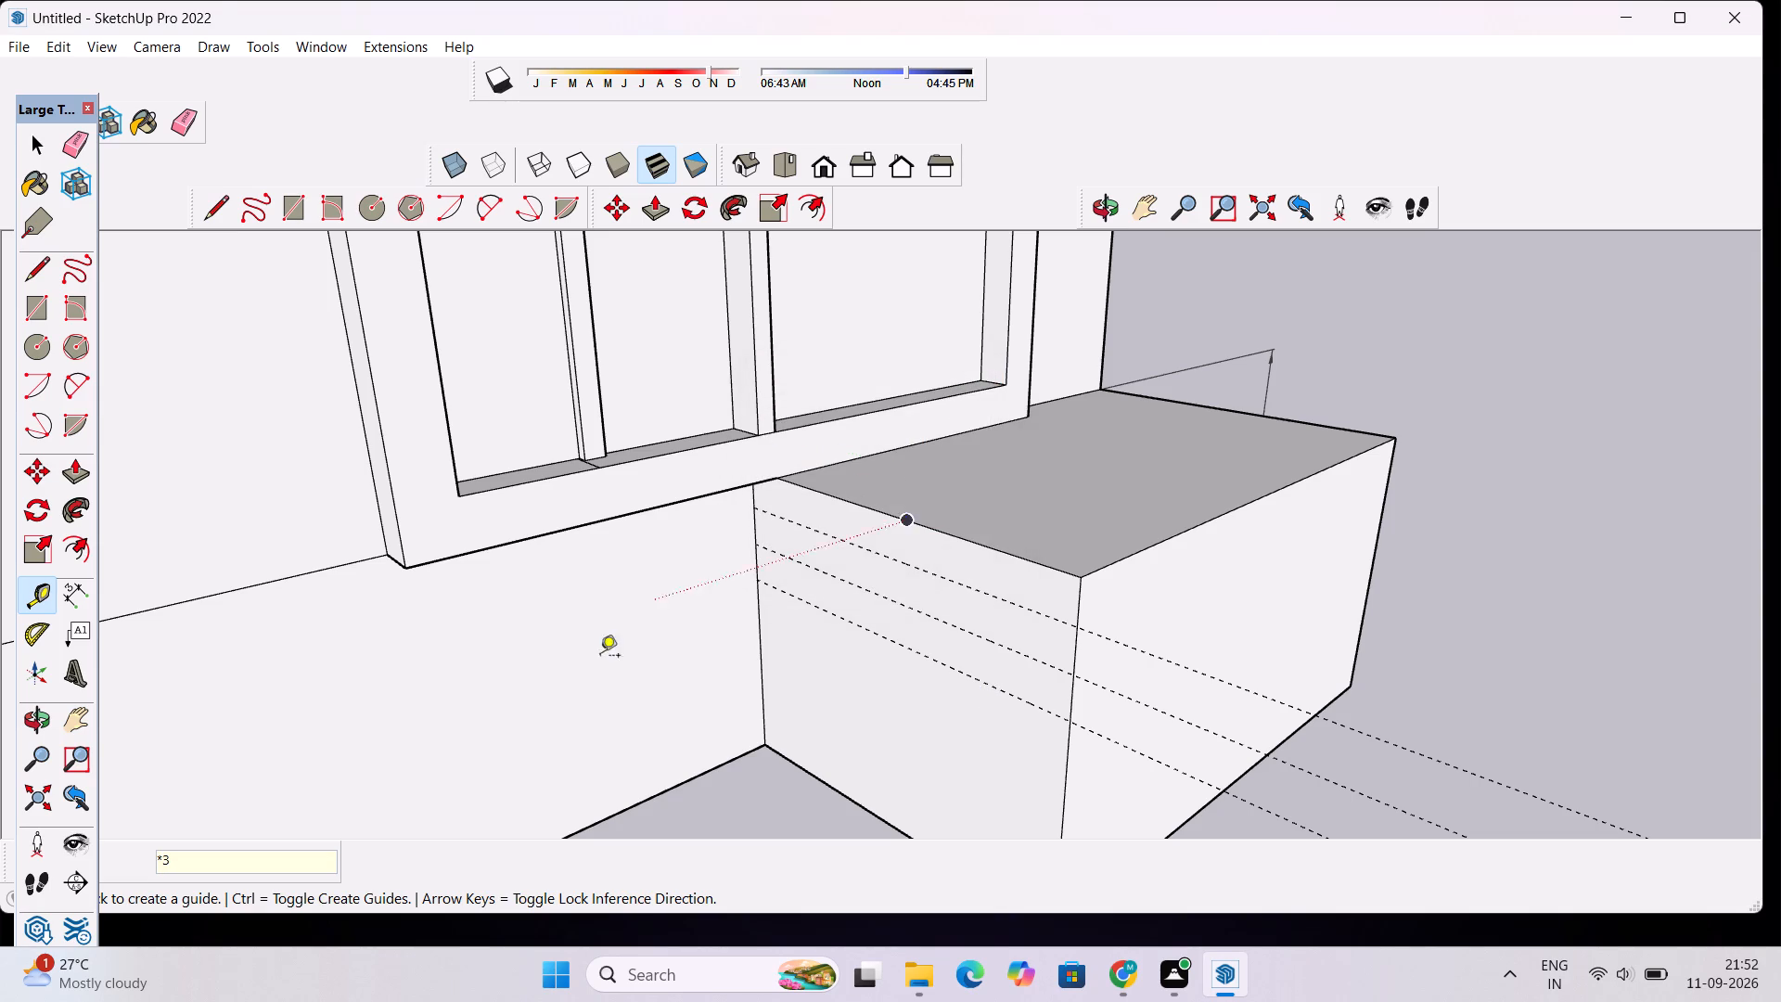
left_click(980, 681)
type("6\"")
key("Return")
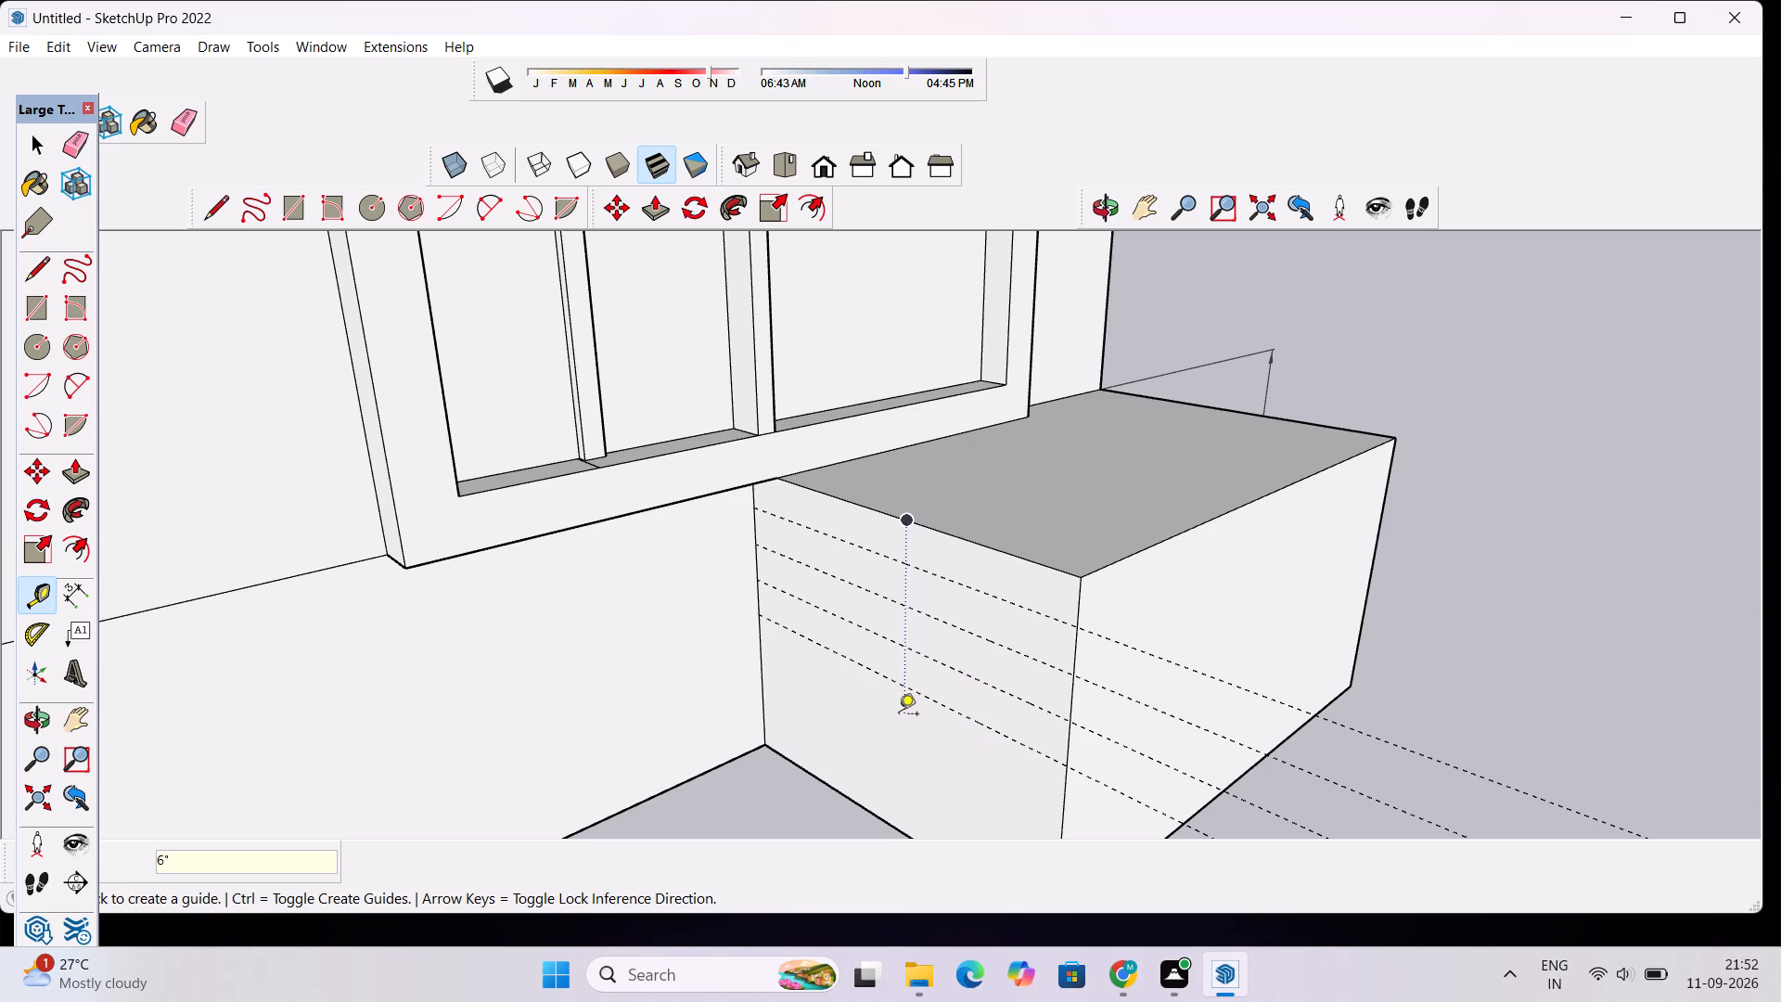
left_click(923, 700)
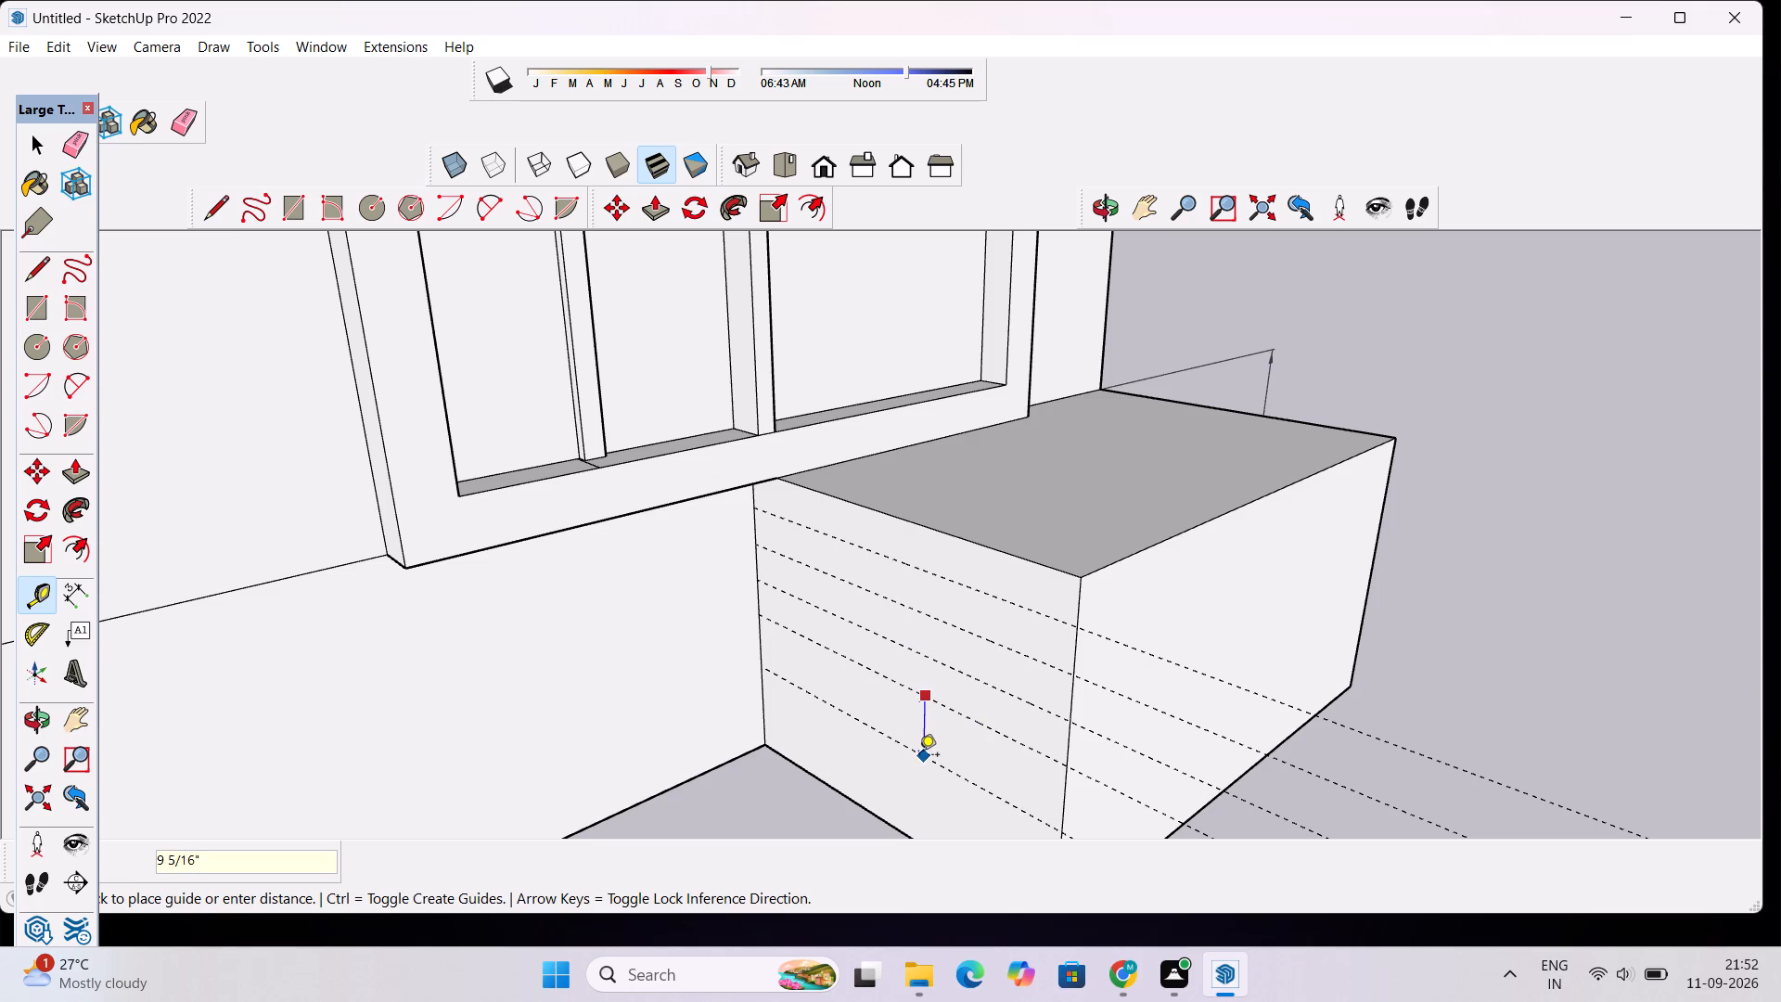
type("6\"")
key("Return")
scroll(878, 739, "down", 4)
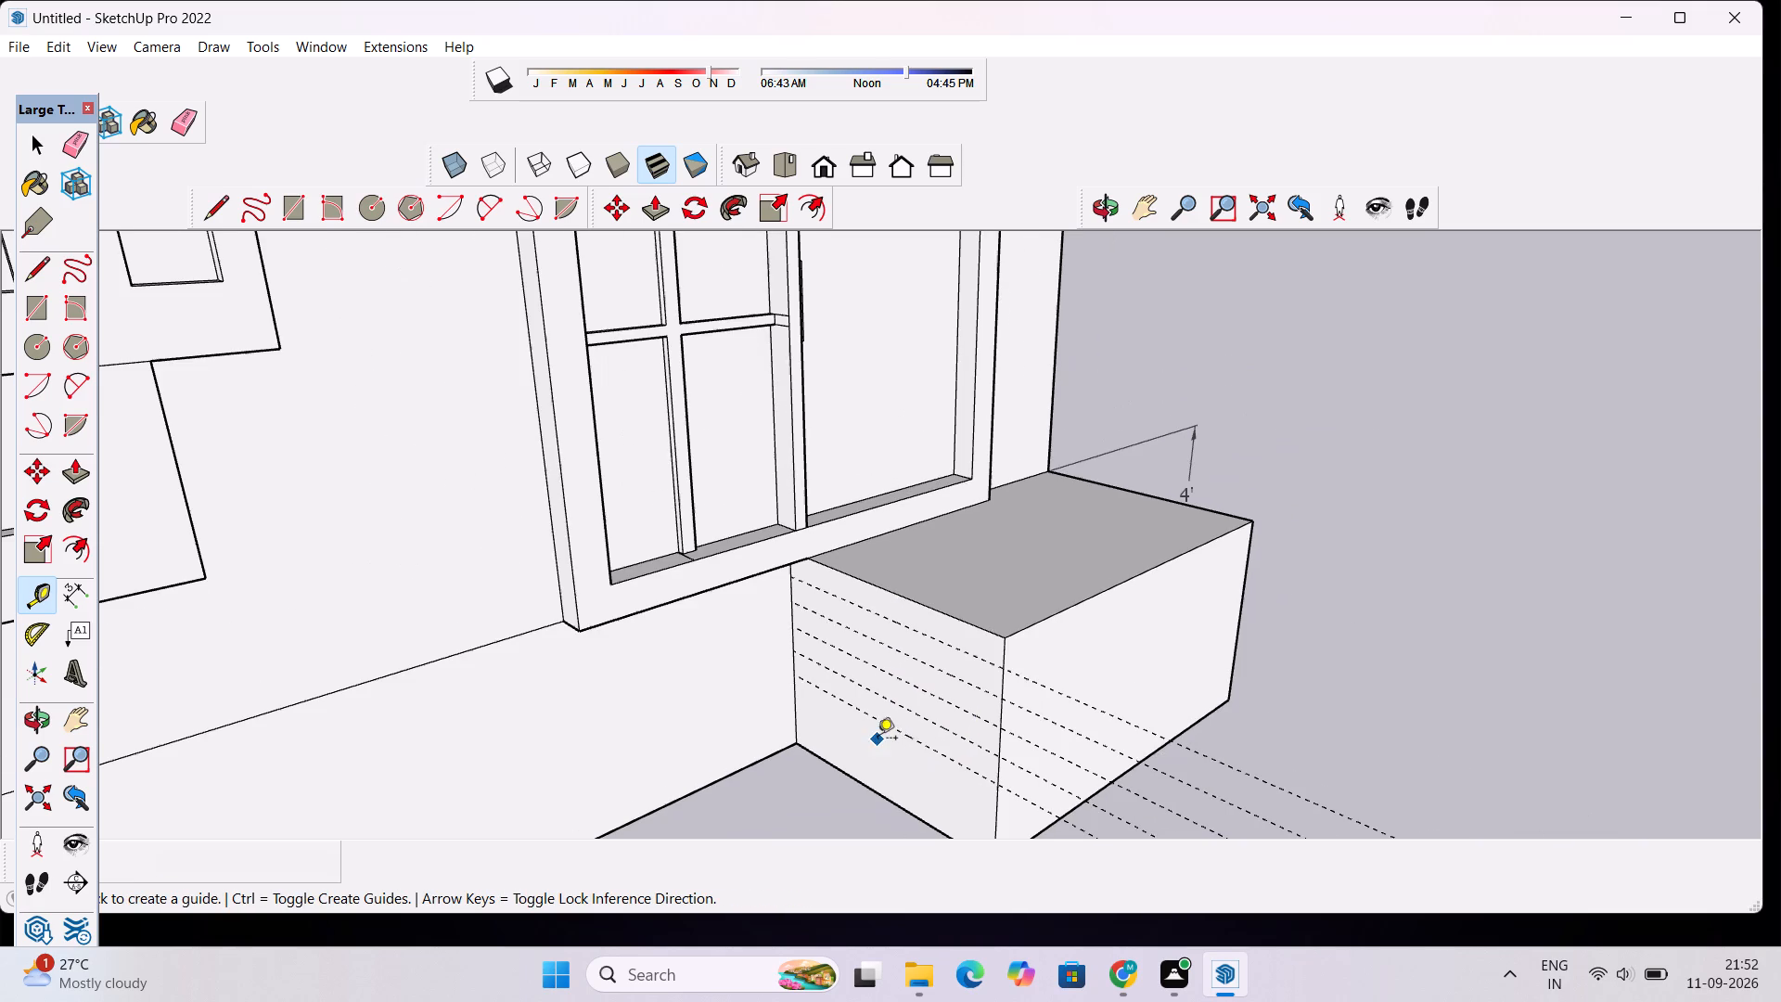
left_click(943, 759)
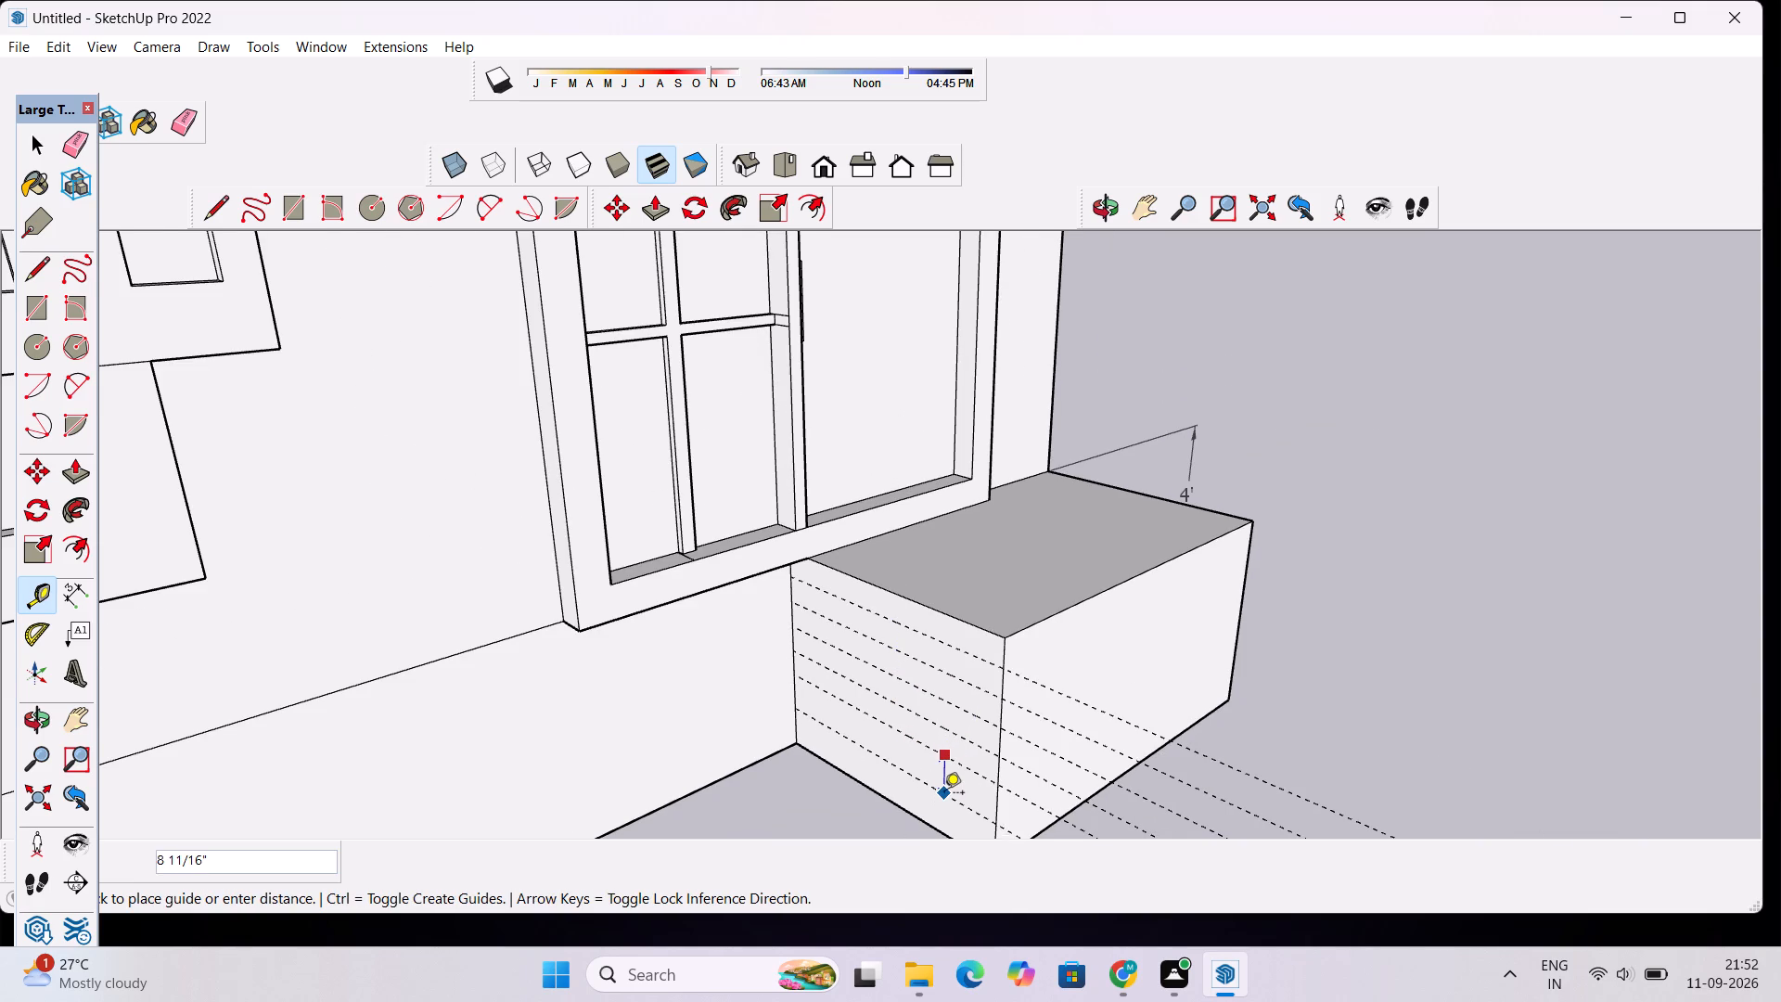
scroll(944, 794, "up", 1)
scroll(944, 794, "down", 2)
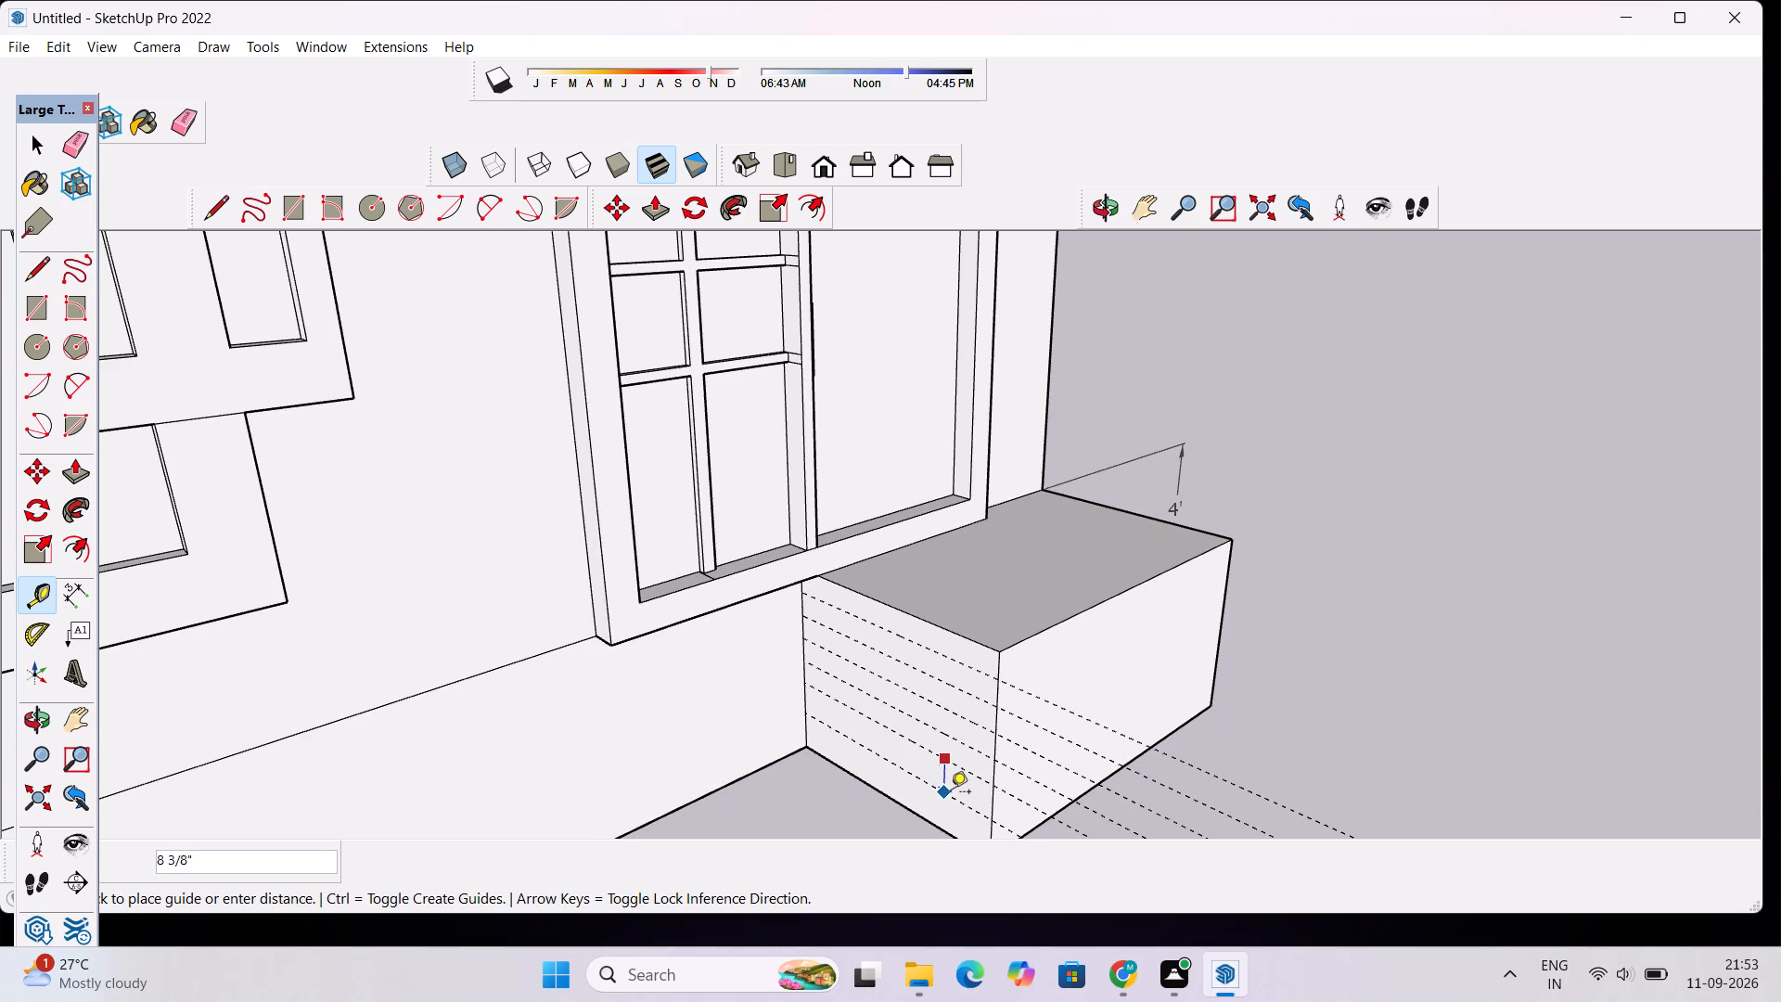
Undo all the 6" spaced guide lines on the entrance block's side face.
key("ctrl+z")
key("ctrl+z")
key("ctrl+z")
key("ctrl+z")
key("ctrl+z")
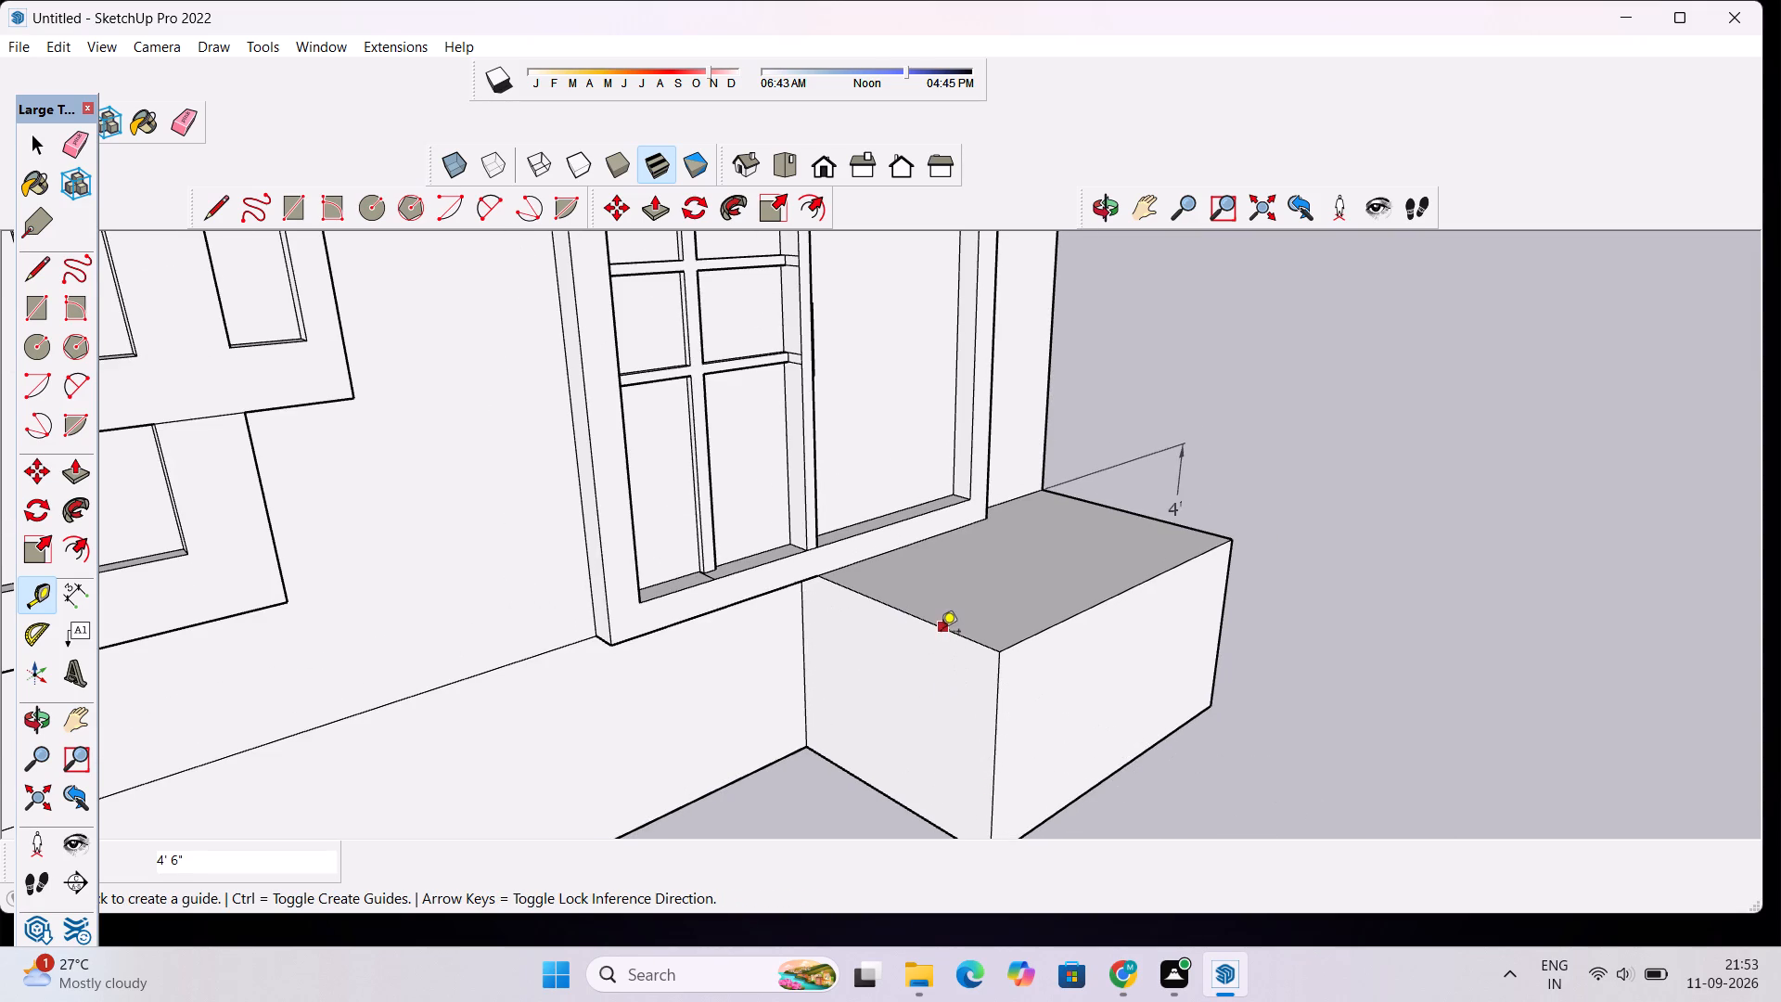
Place four guide lines at successive 9" intervals below the top edge of the entrance block's side face.
left_click(941, 630)
type("9\"")
key("Return")
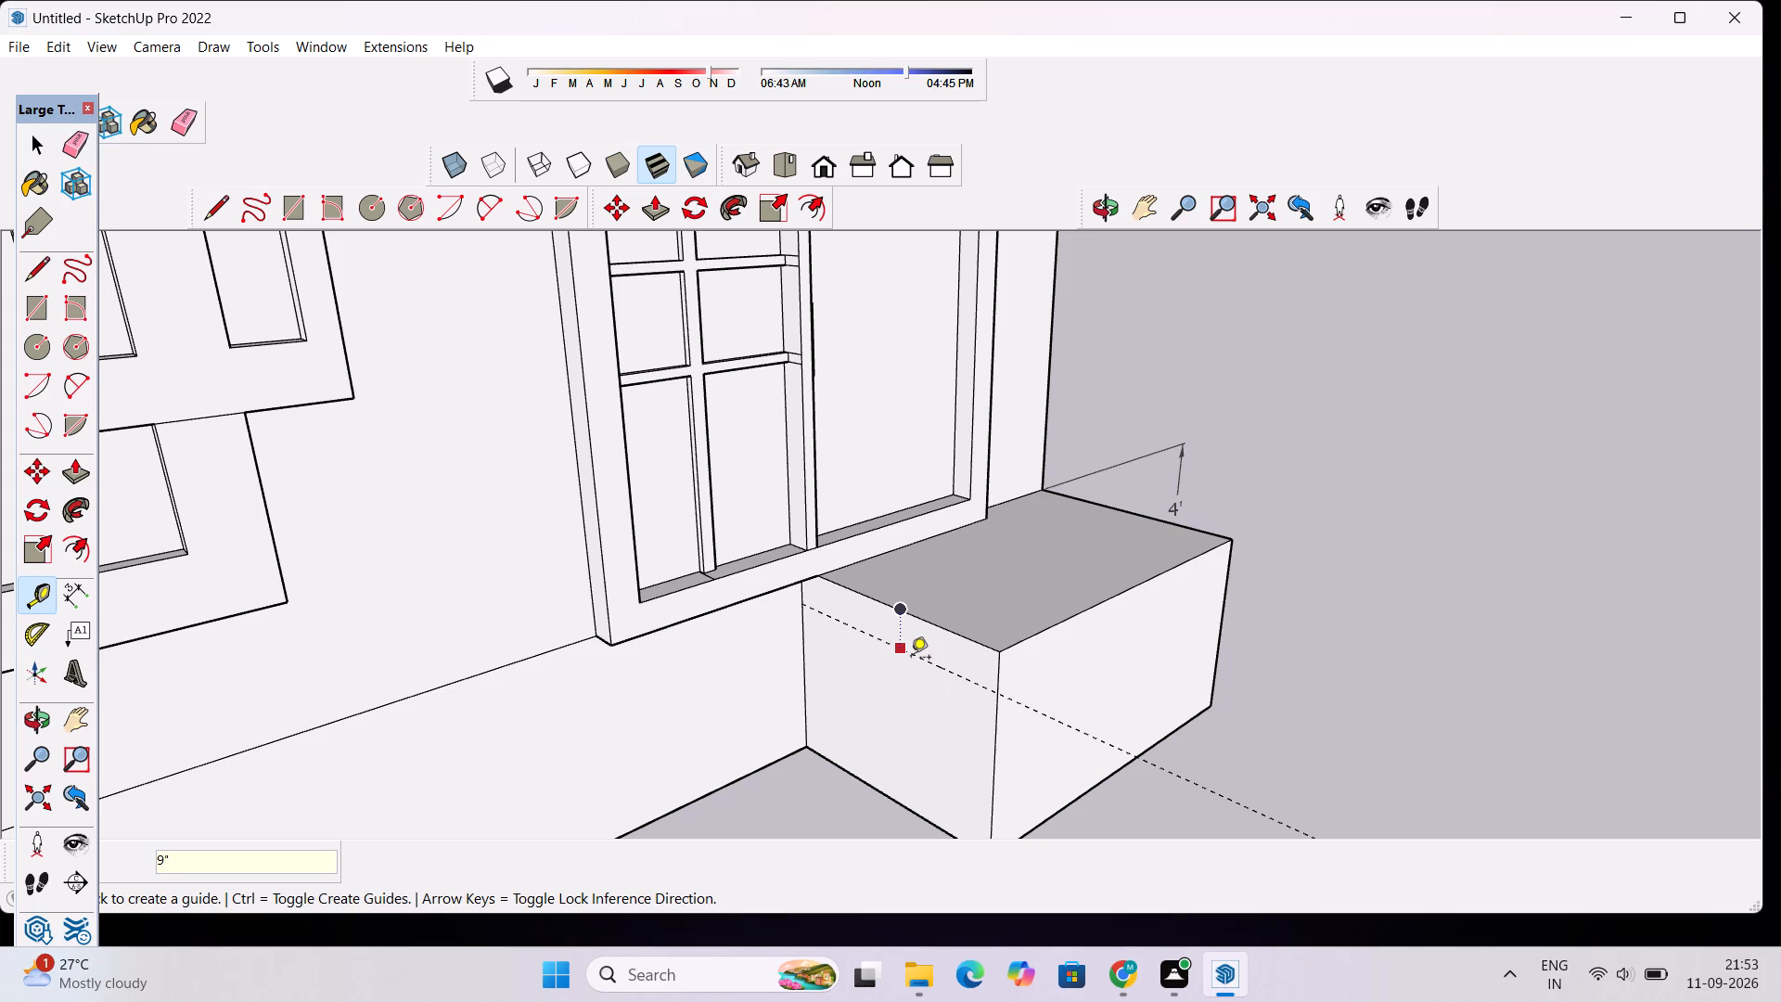
left_click(933, 668)
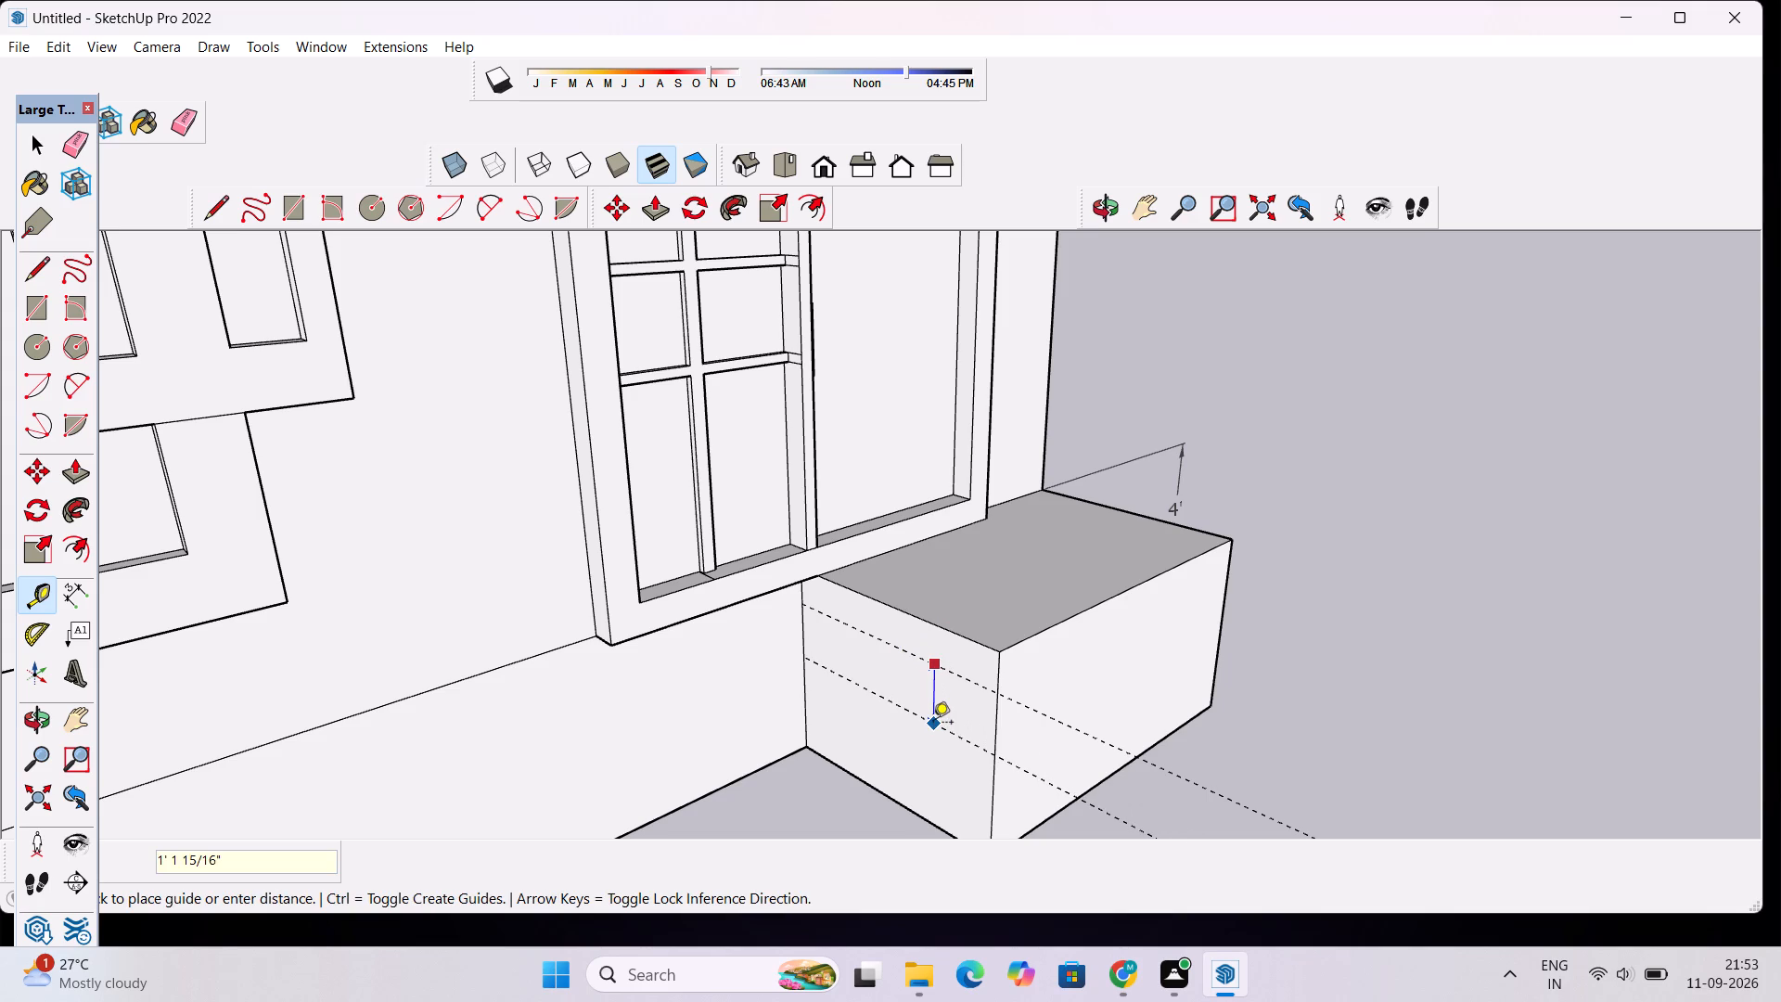
type("9\"")
key("Return")
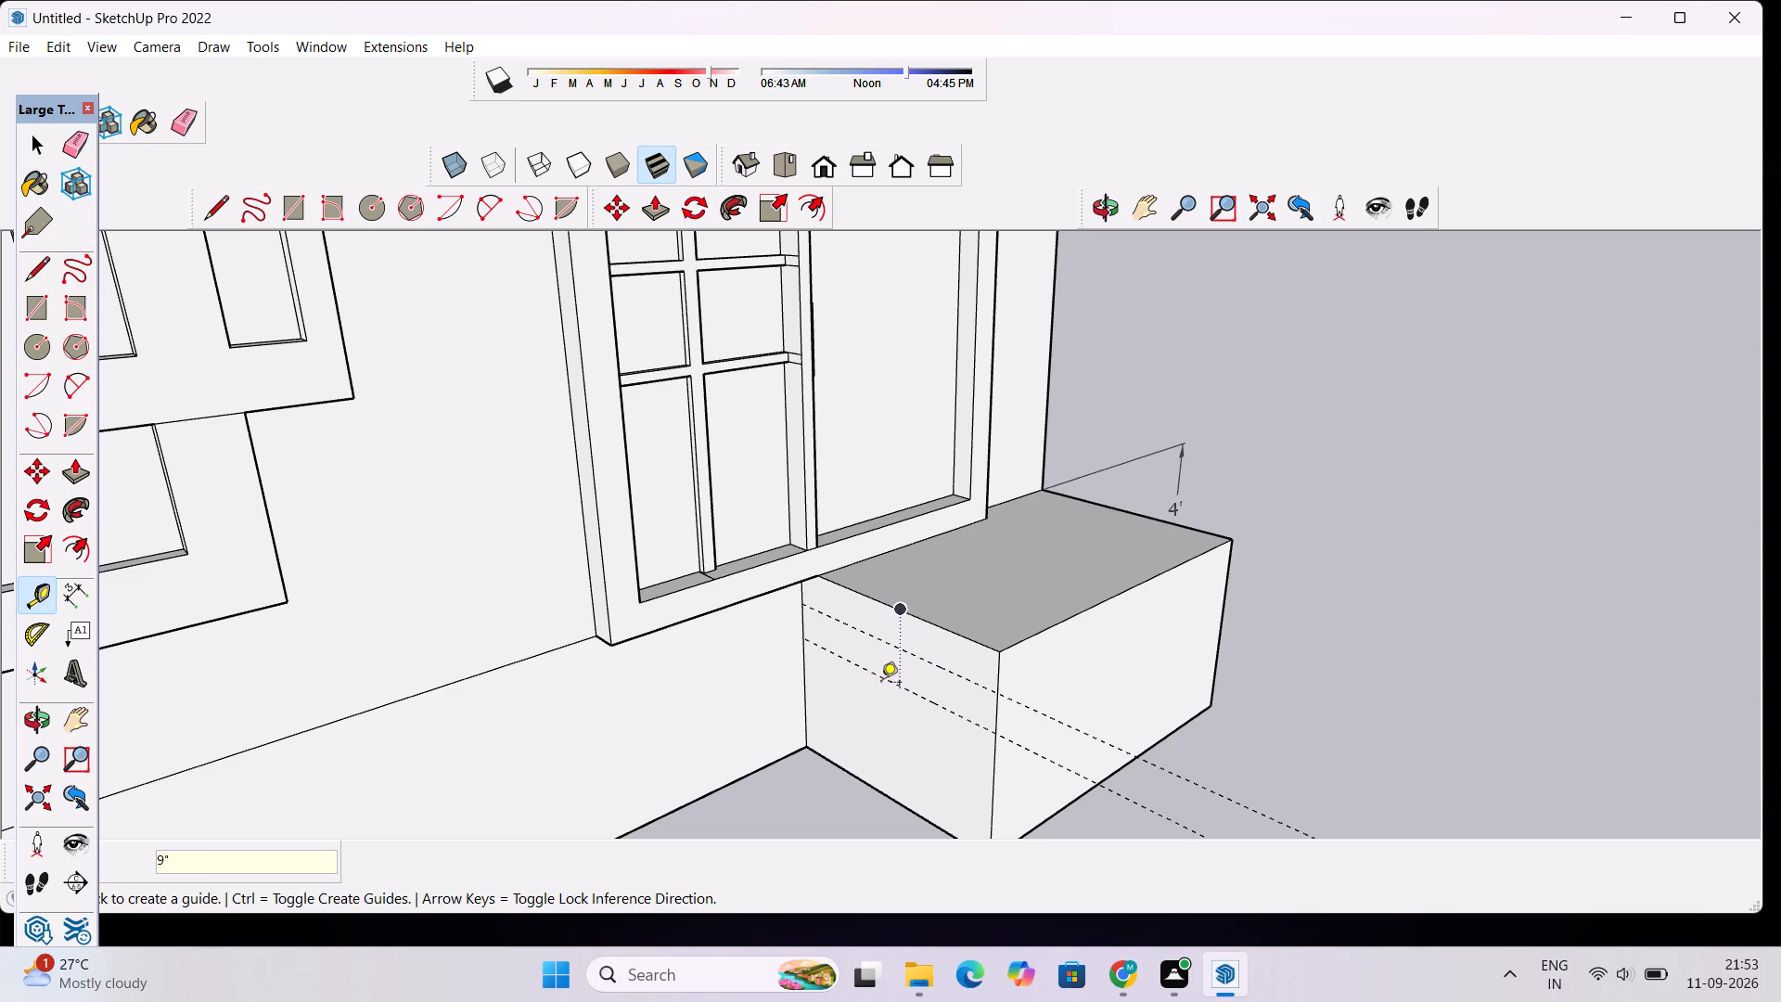
left_click(864, 667)
type("9\"")
key("Return")
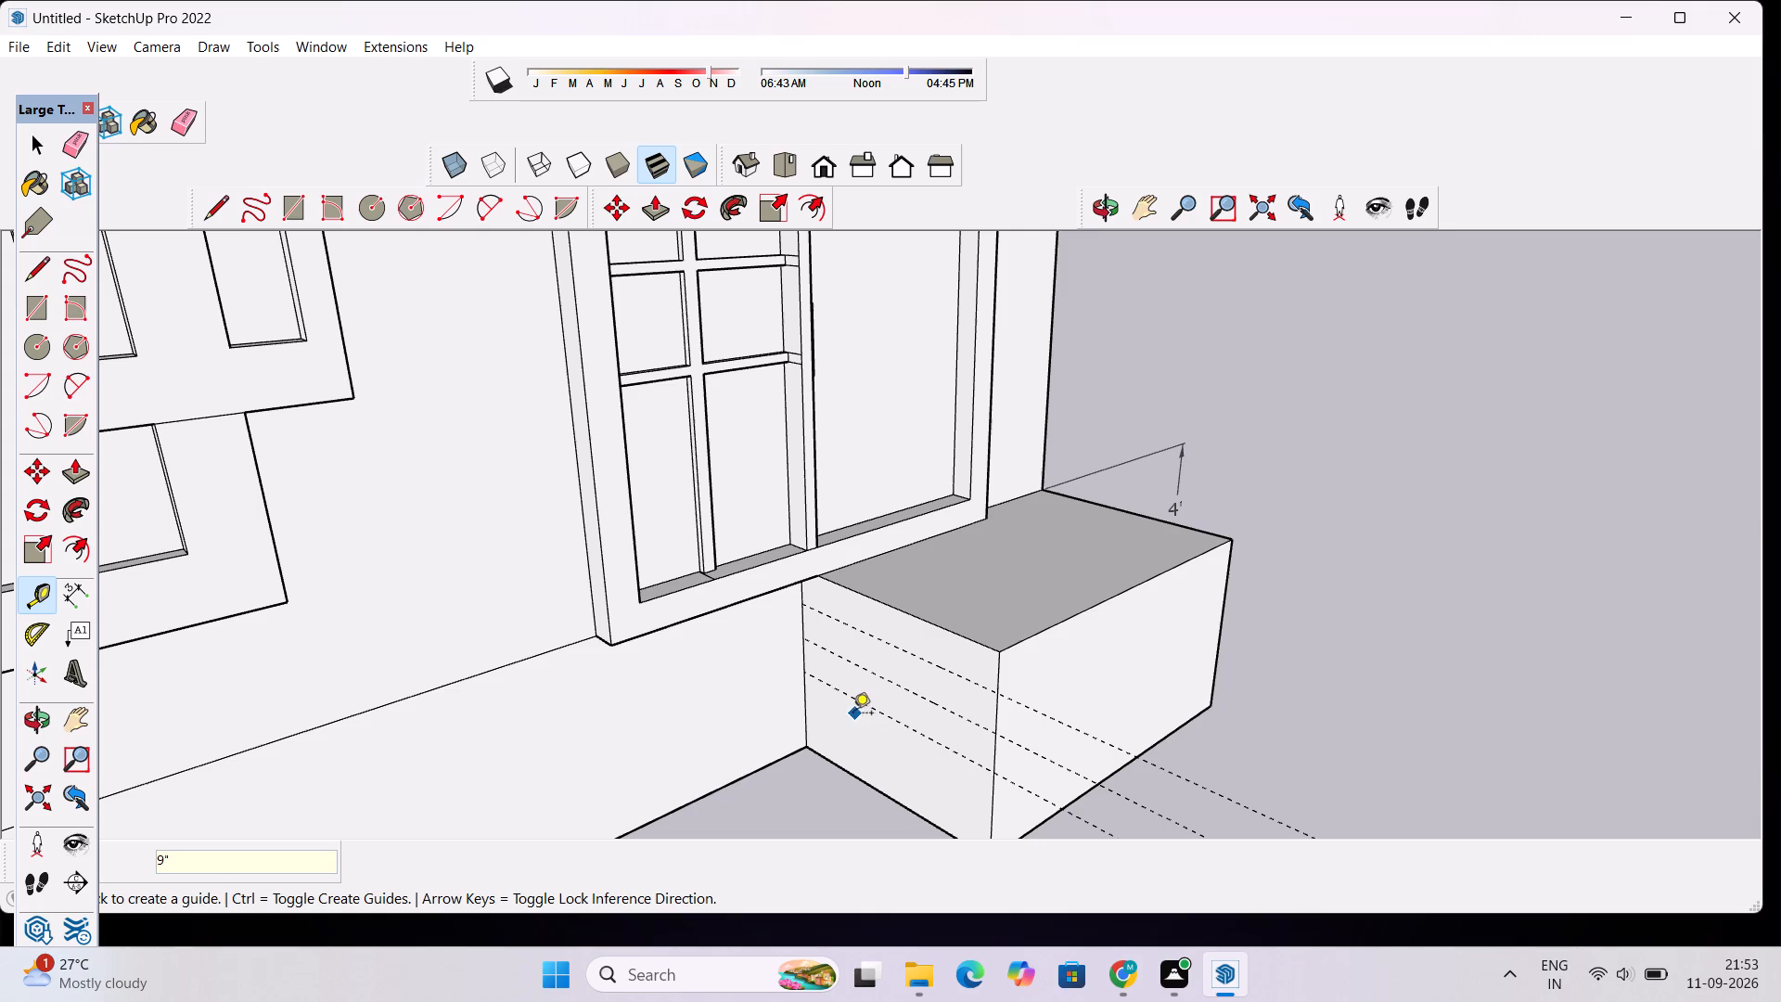
left_click(845, 697)
type("9\"")
key("Return")
key("space")
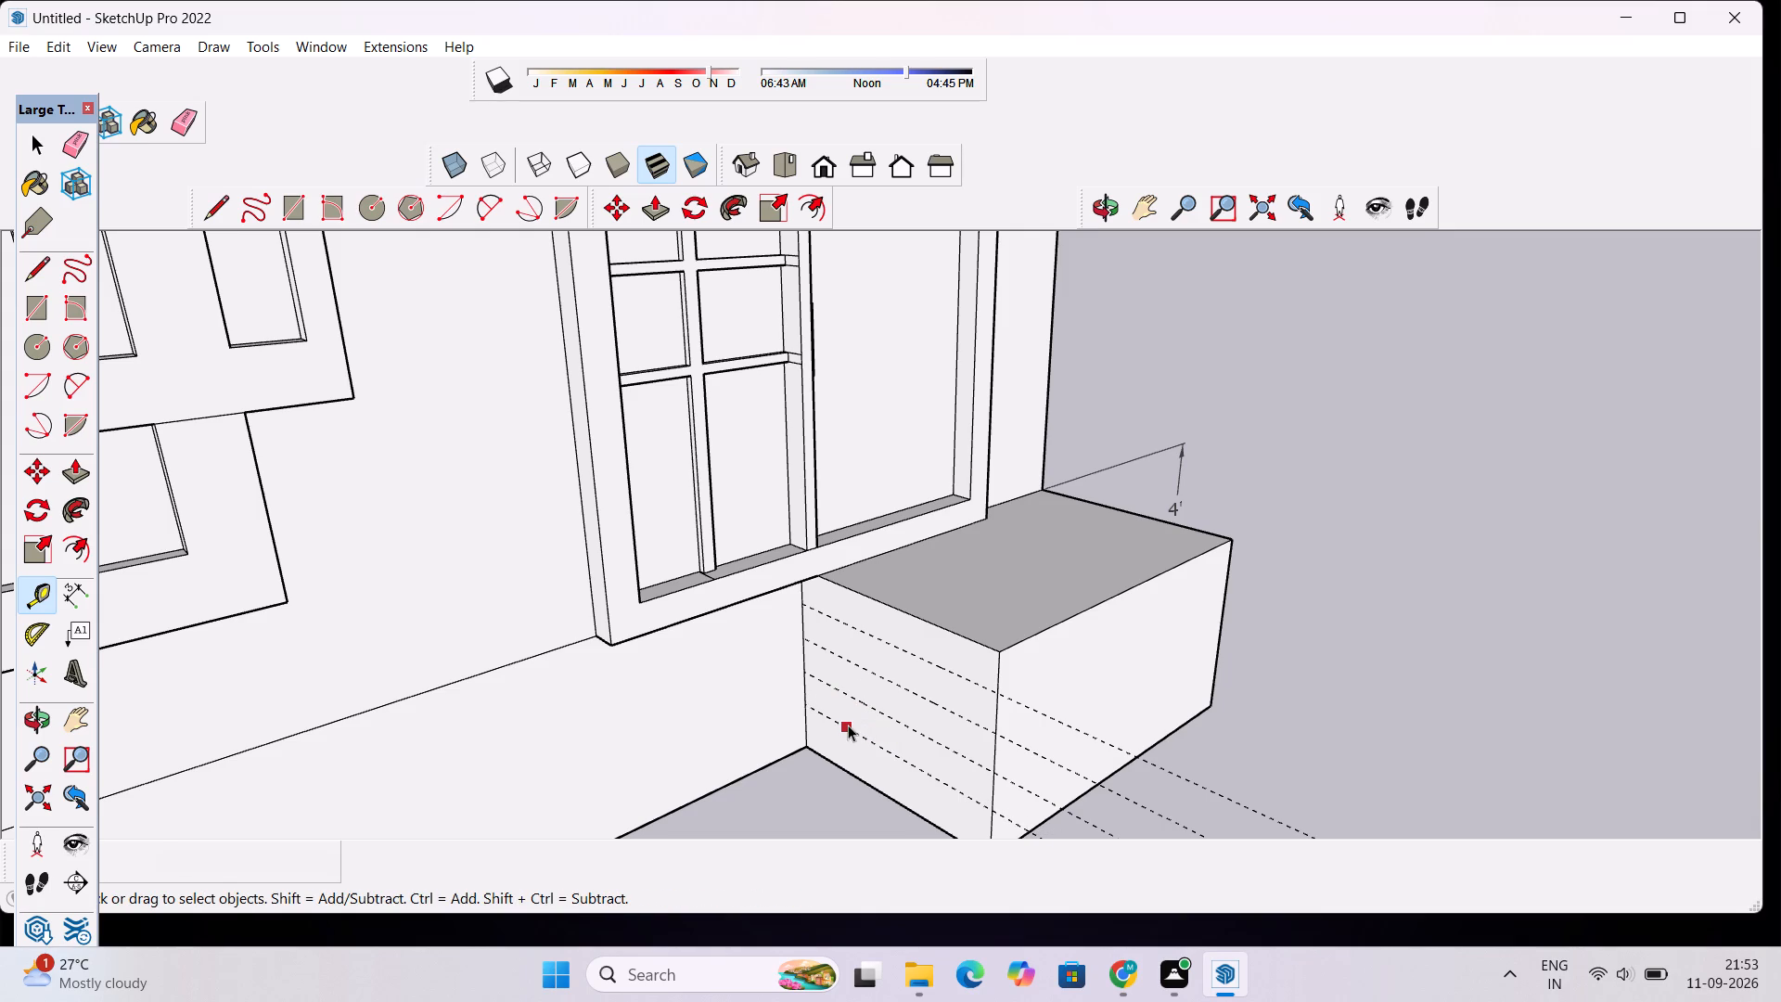
Draw four 5' edges across the entrance block's side face, tracing the 9" spaced guide lines.
key("l")
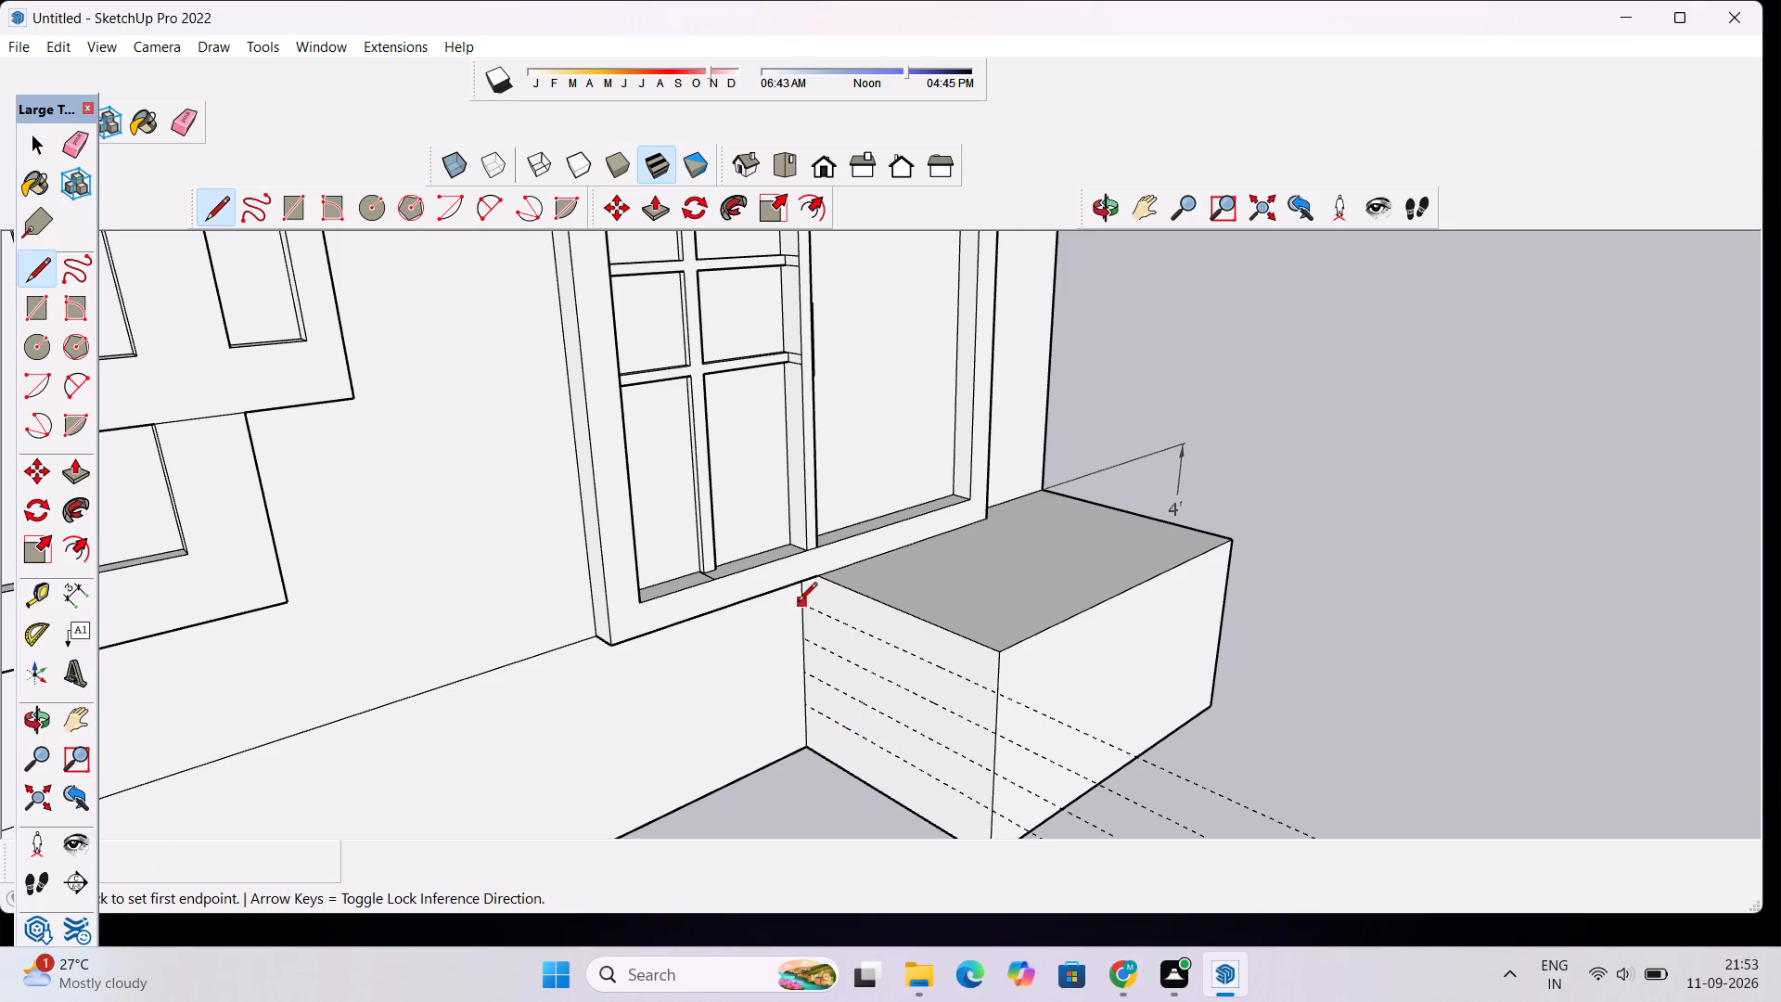
left_click(800, 608)
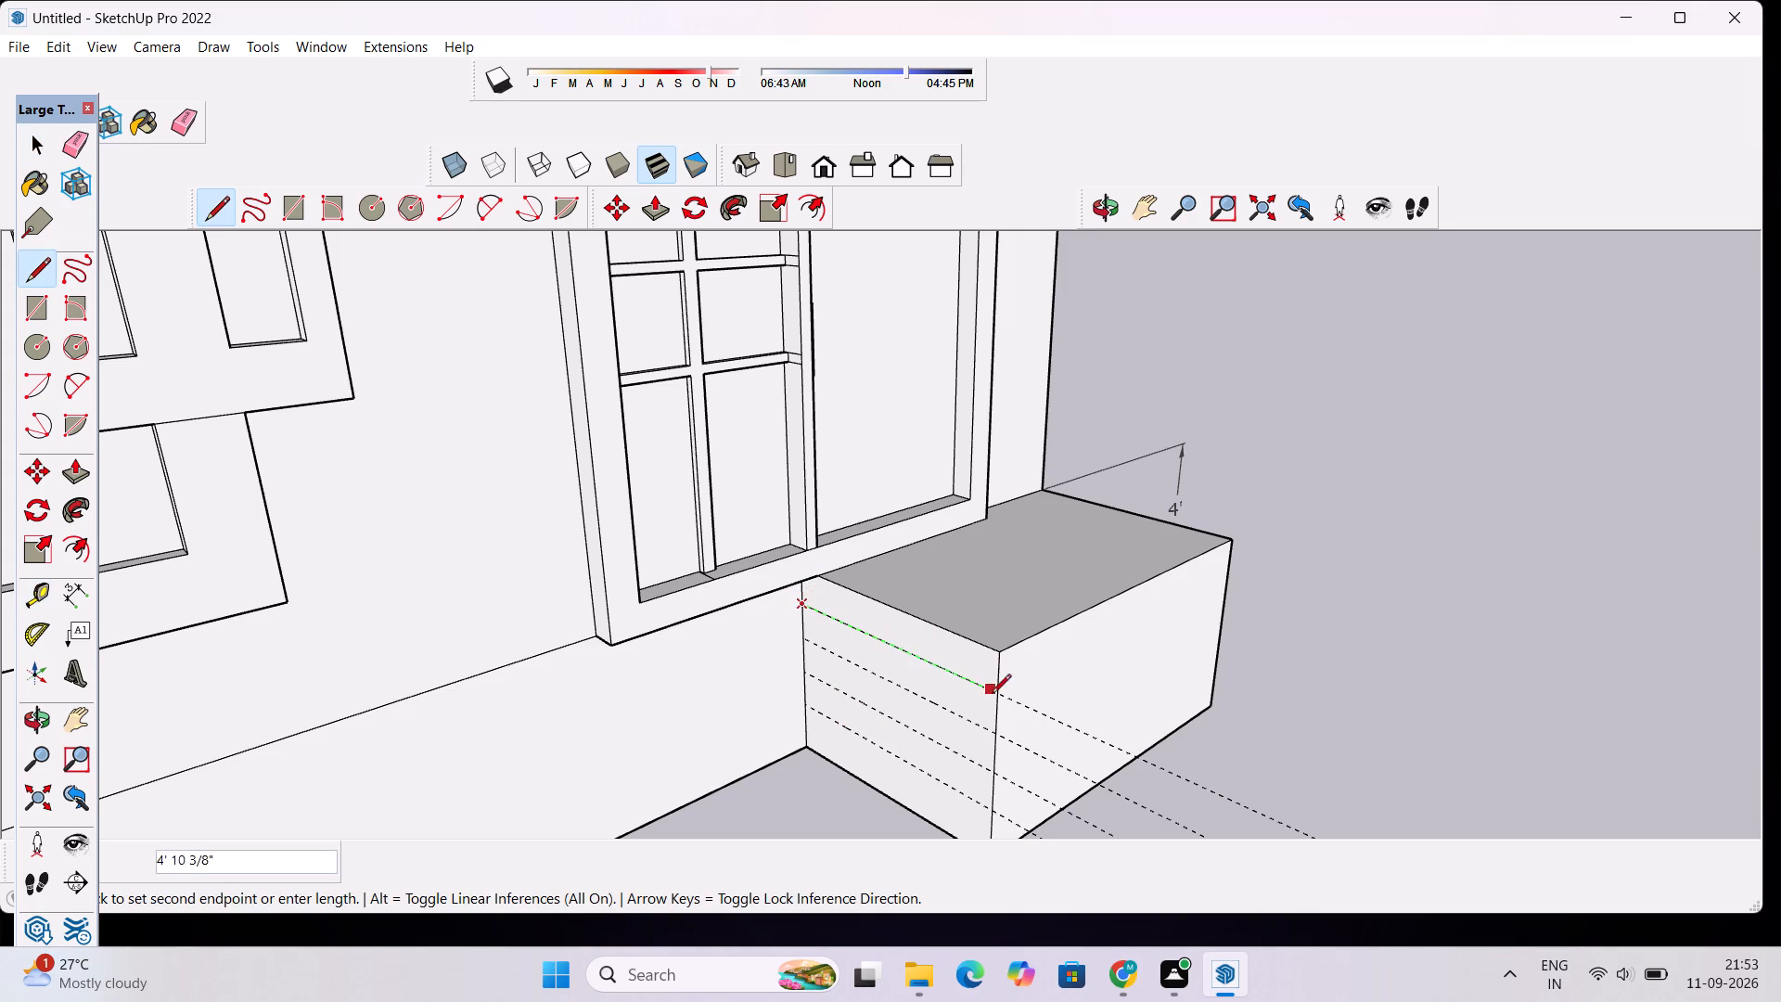
left_click(993, 697)
left_click(806, 642)
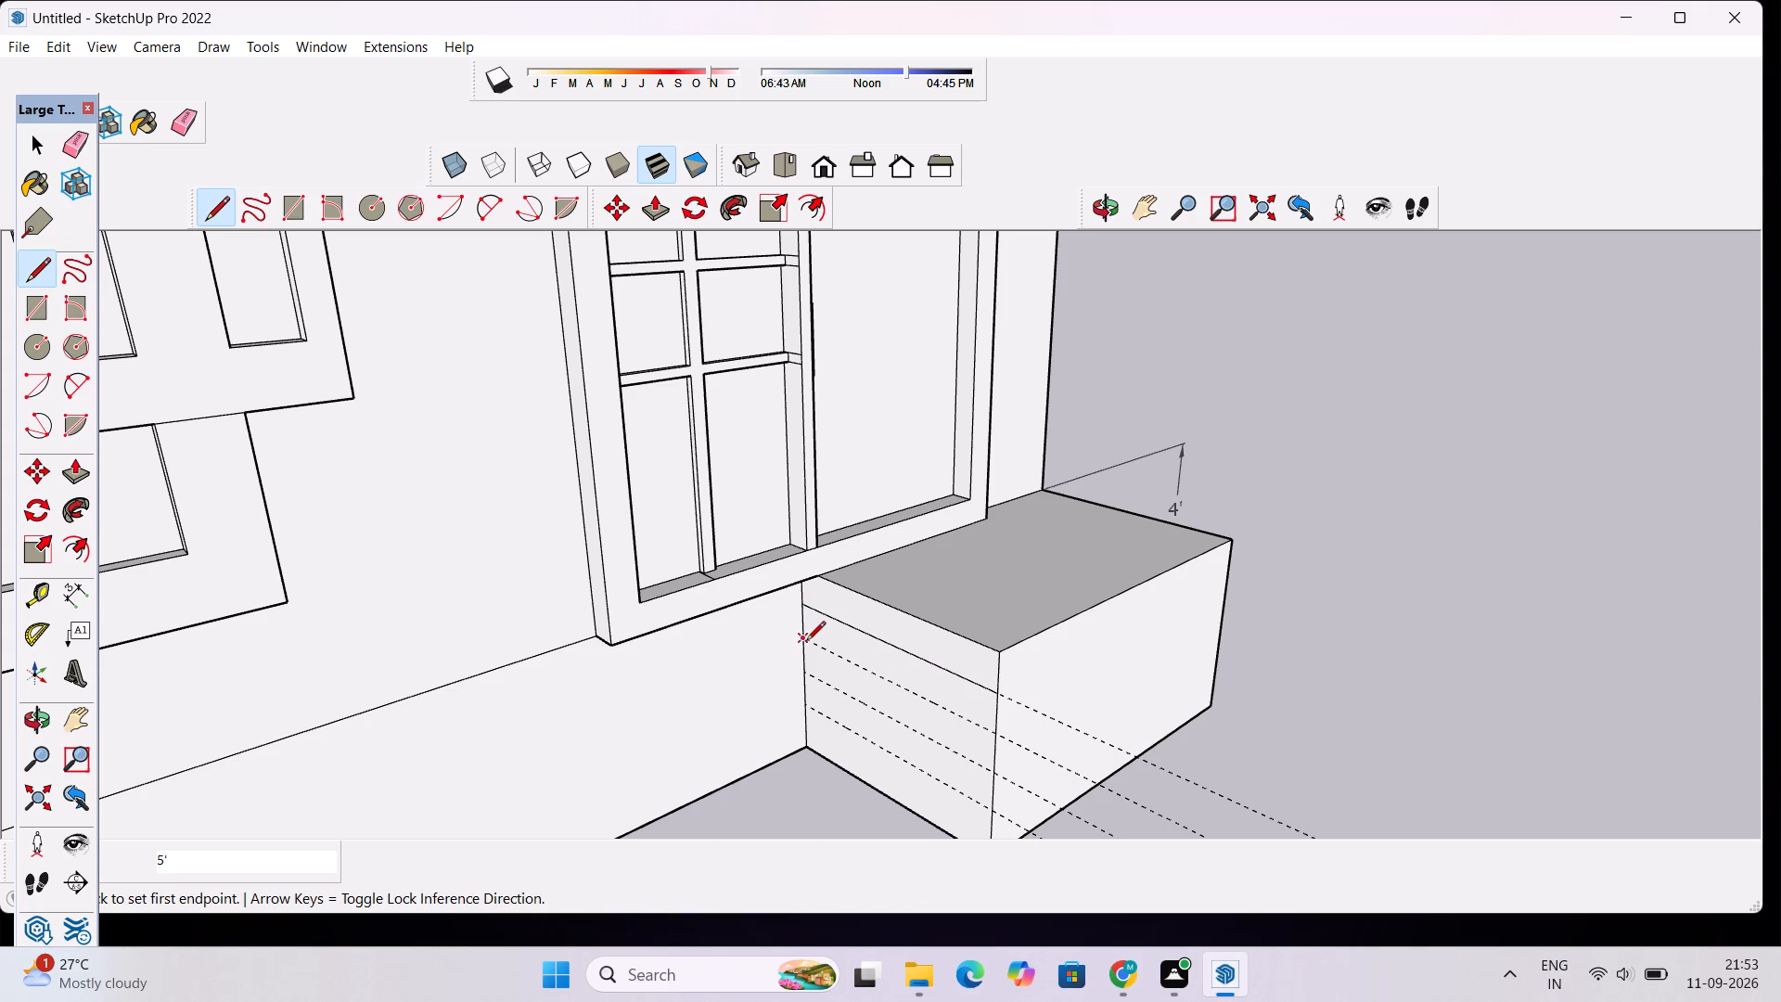
left_click(998, 739)
left_click(803, 675)
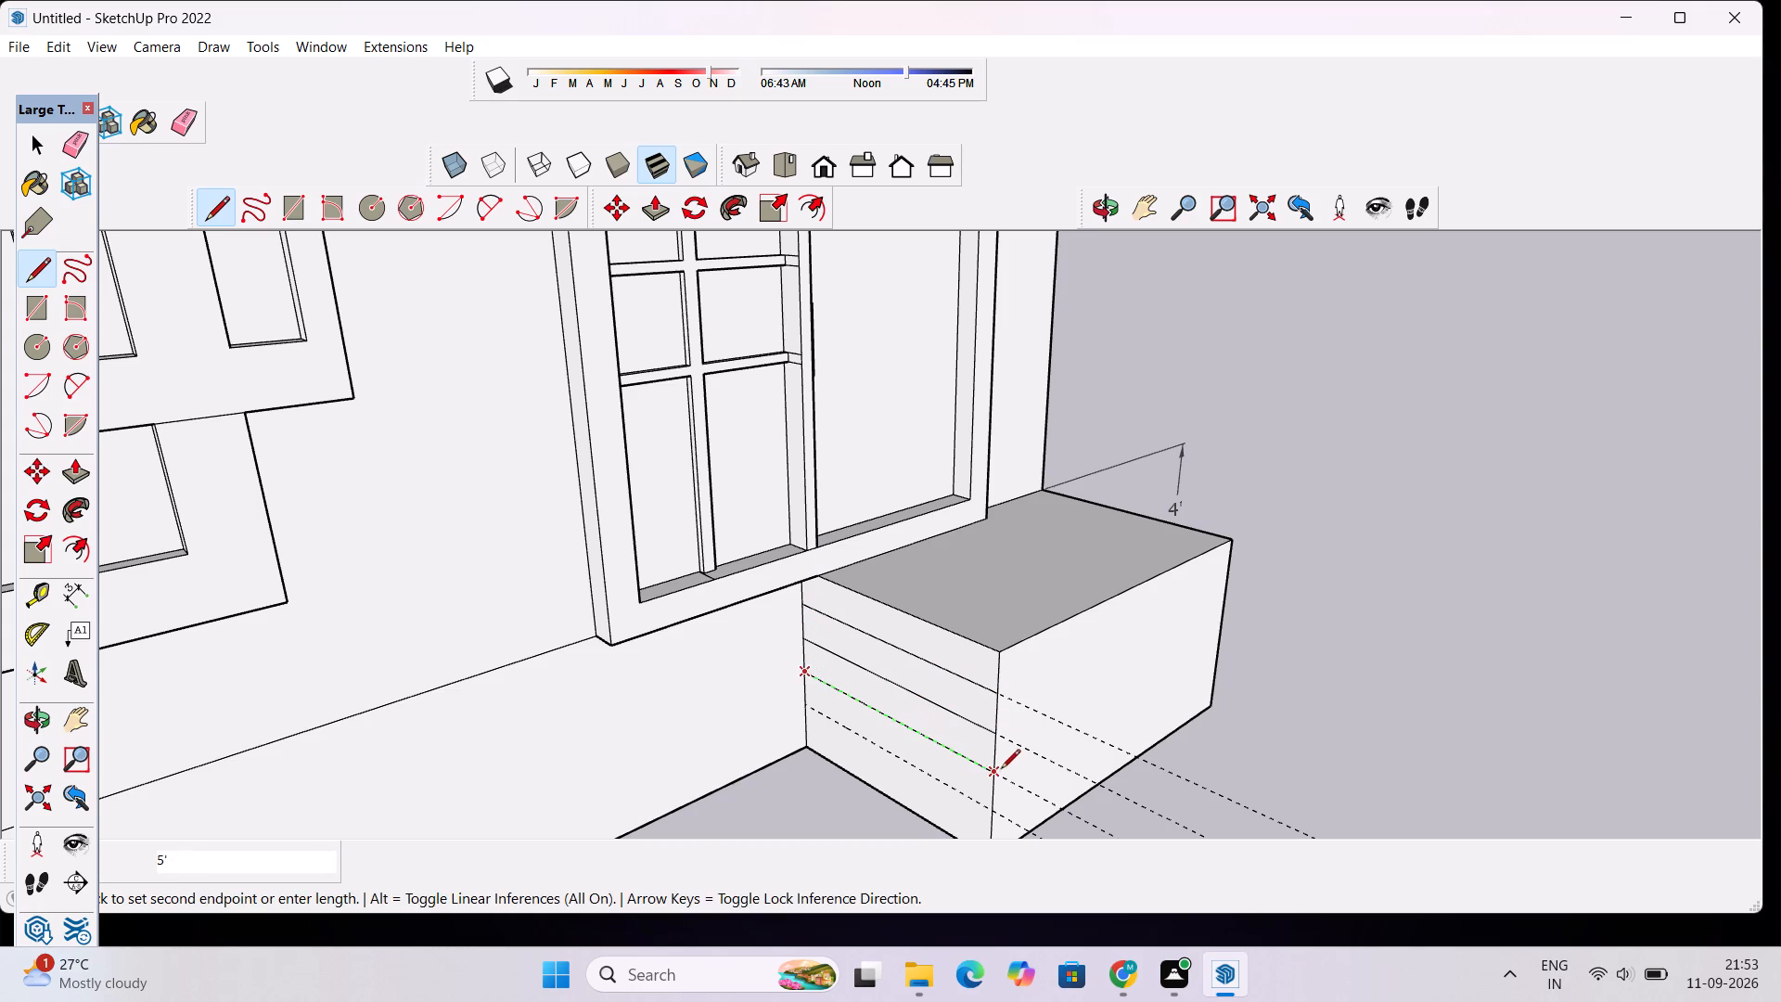
left_click(997, 777)
left_click(812, 707)
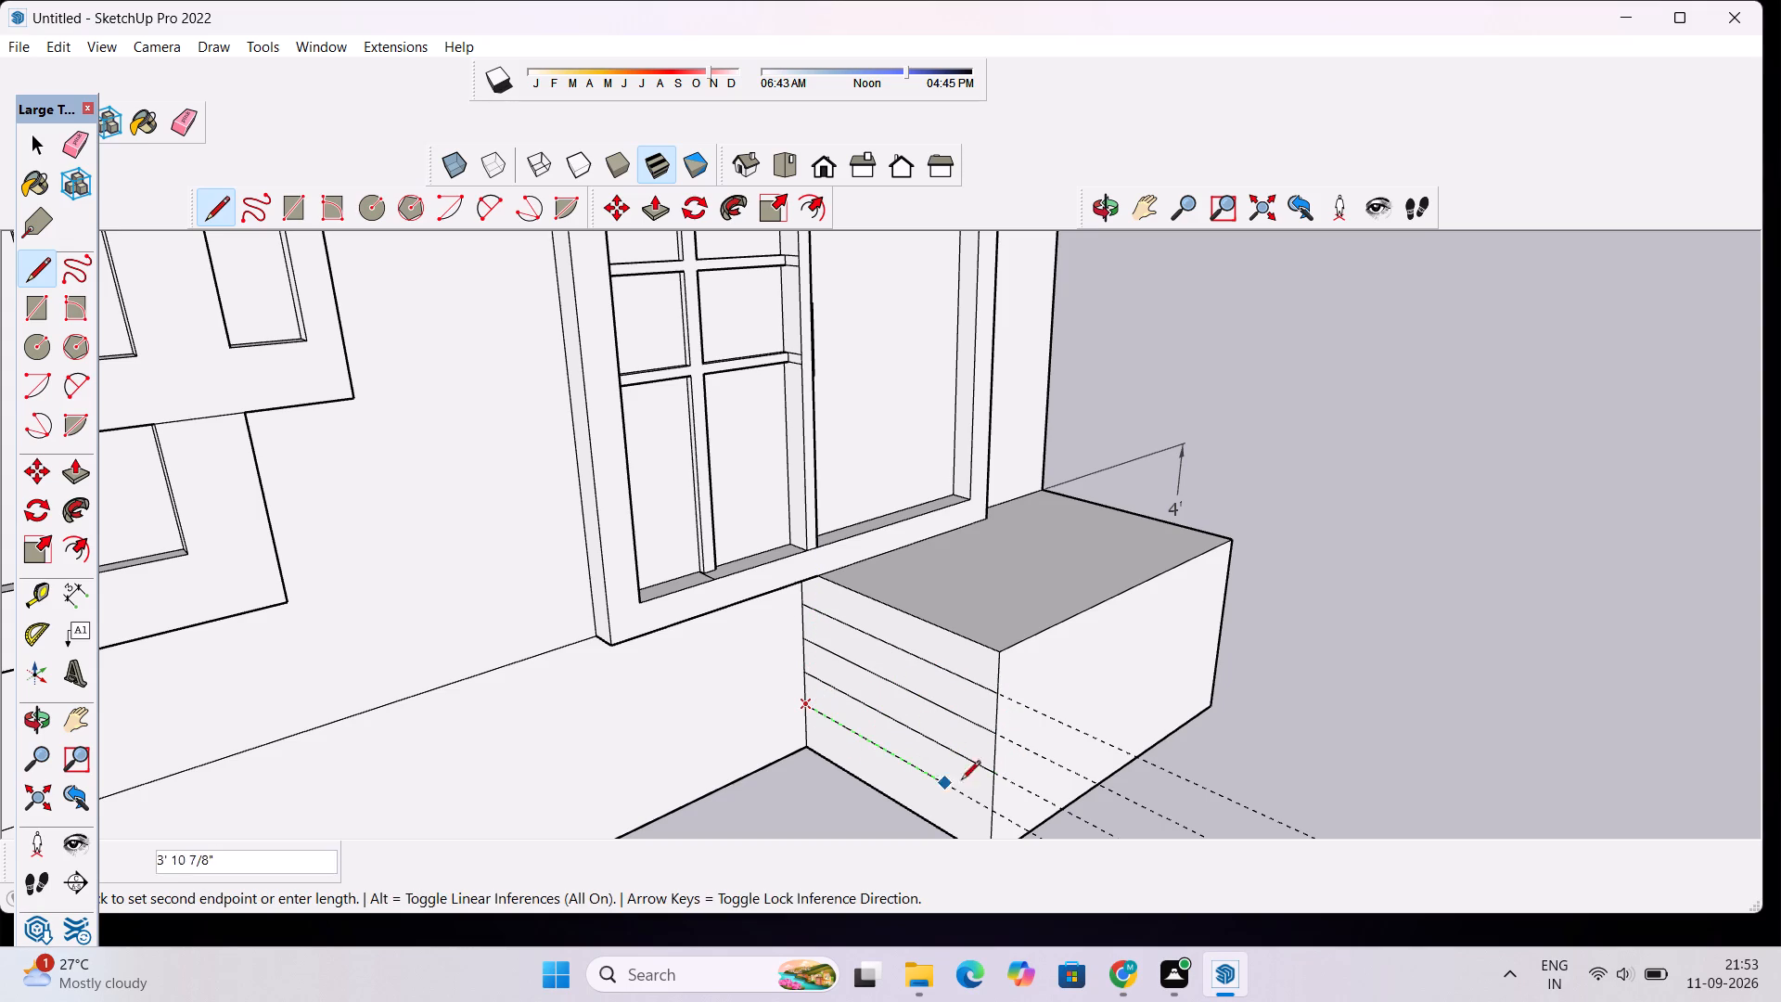
left_click(984, 808)
Erase the guide lines running through the entrance block and the 4' dimension beside it.
scroll(953, 700, "down", 19)
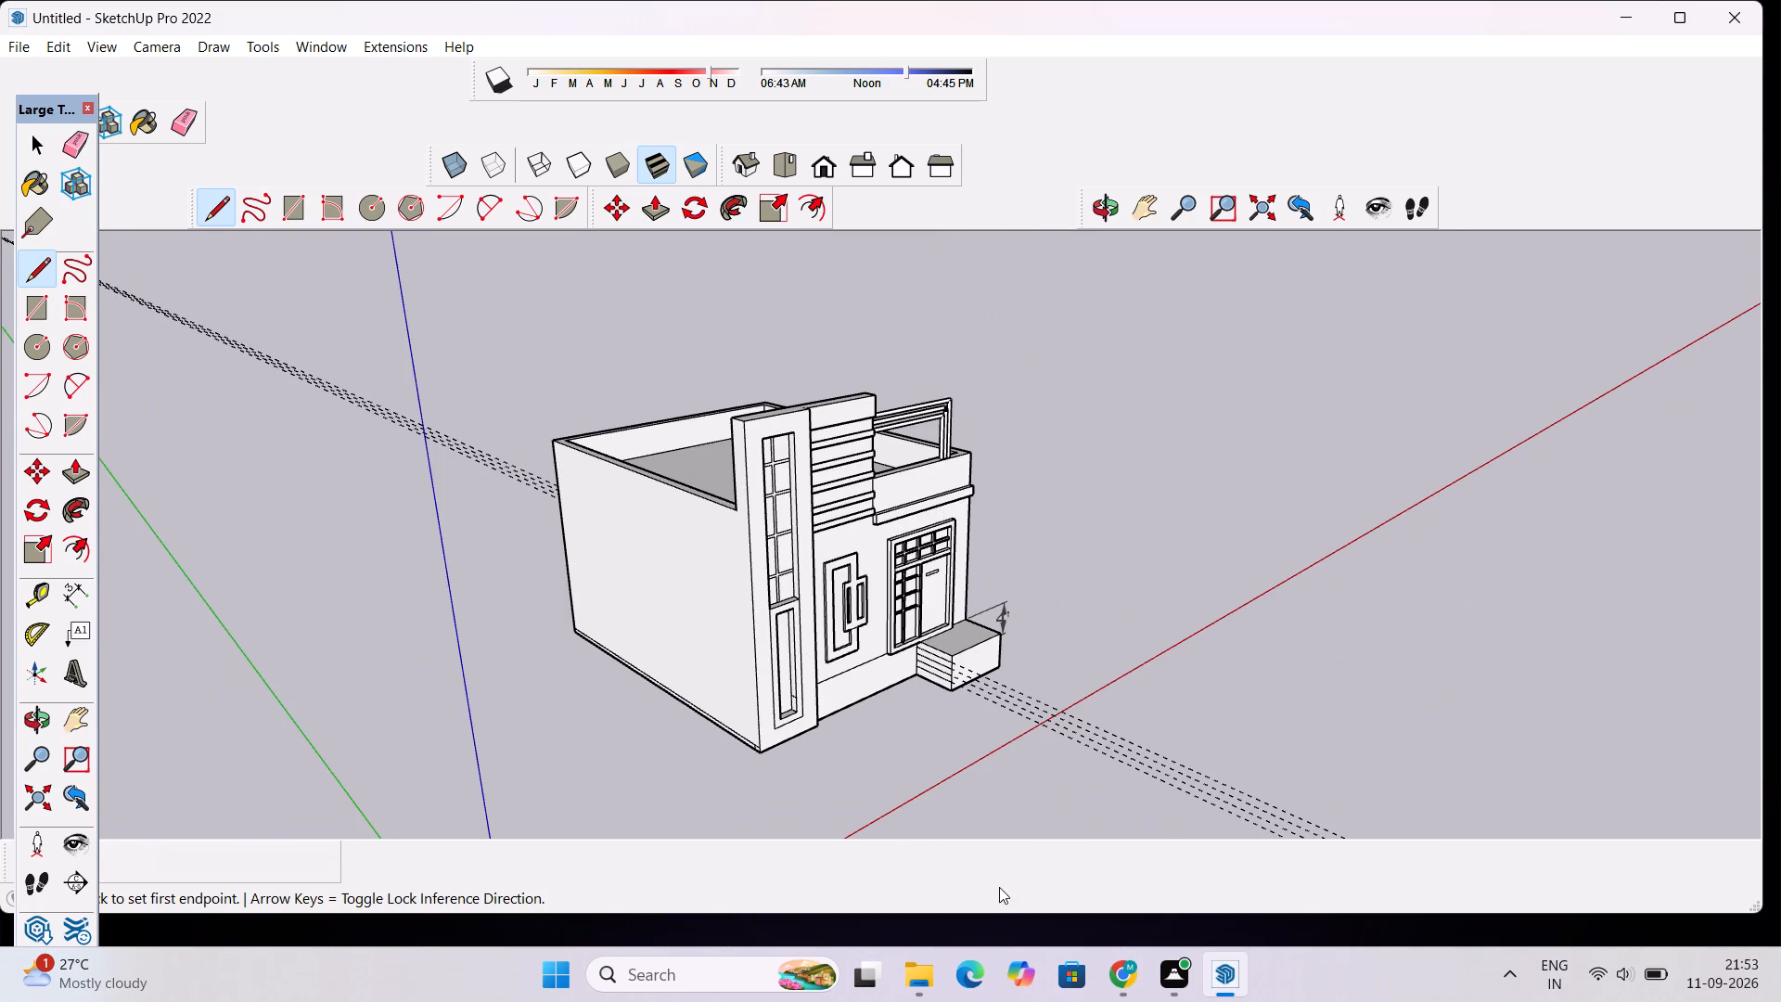
scroll(998, 846, "up", 1)
key("space")
key("e")
left_click_drag(1167, 724, 1166, 741)
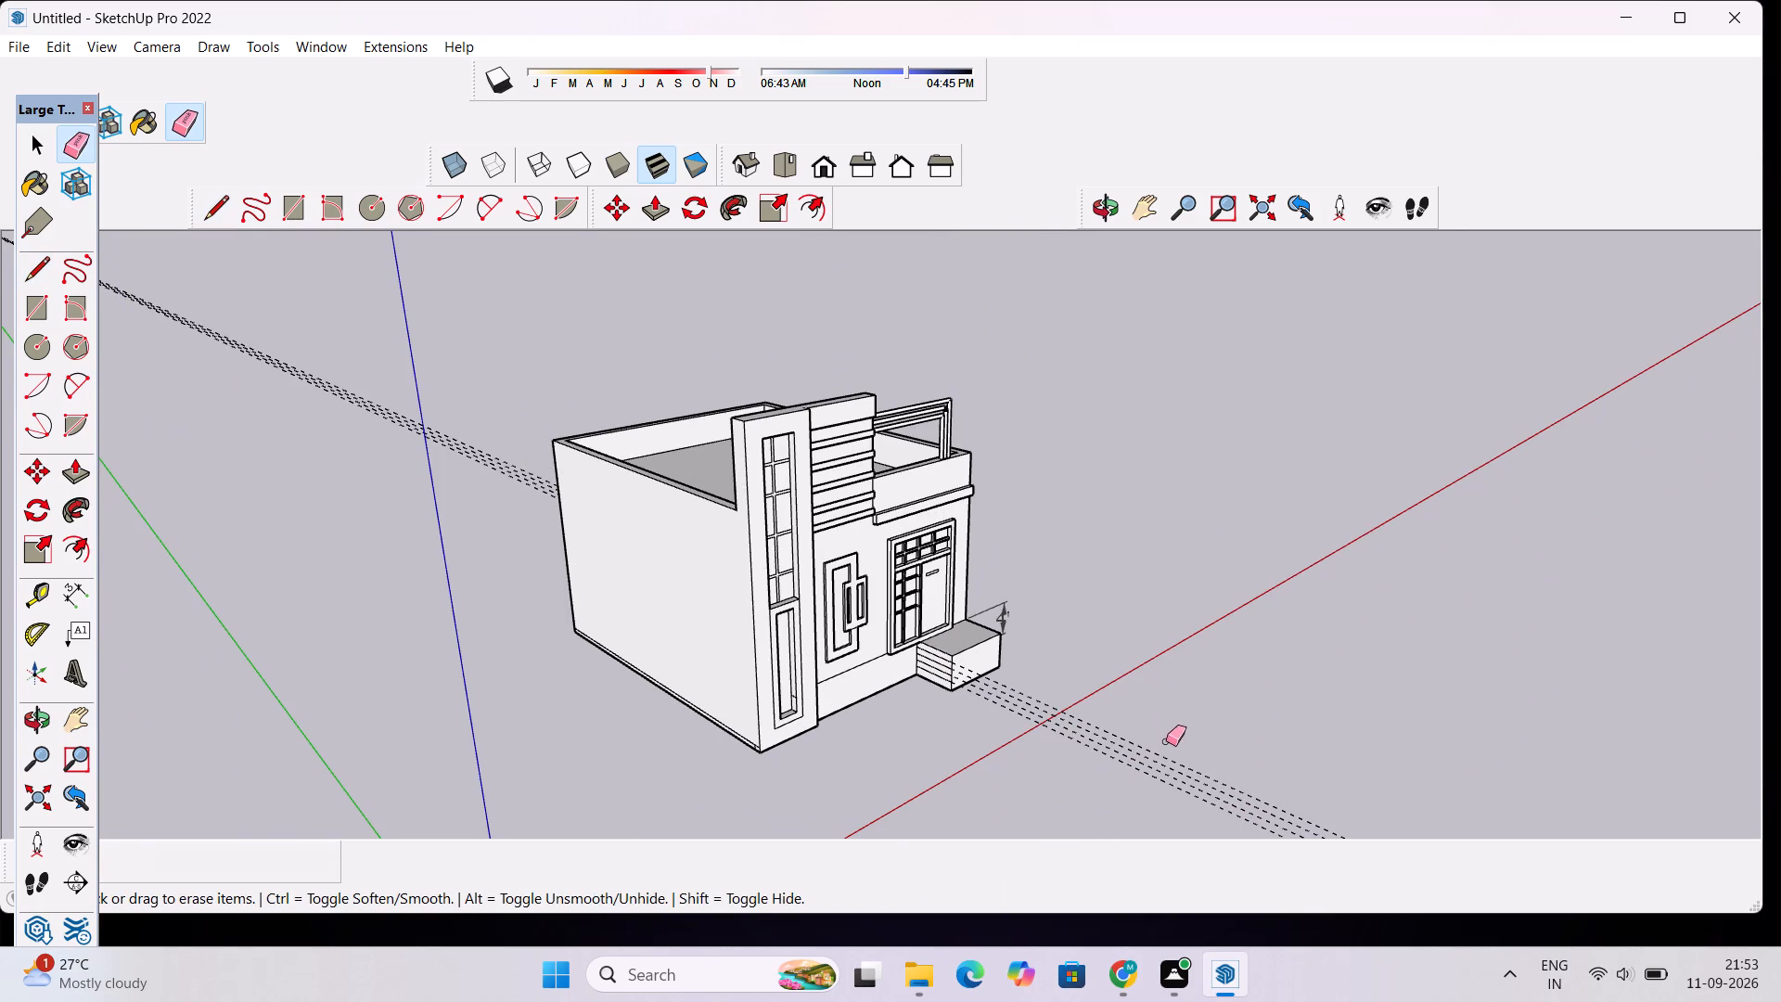
left_click_drag(1166, 741, 1151, 786)
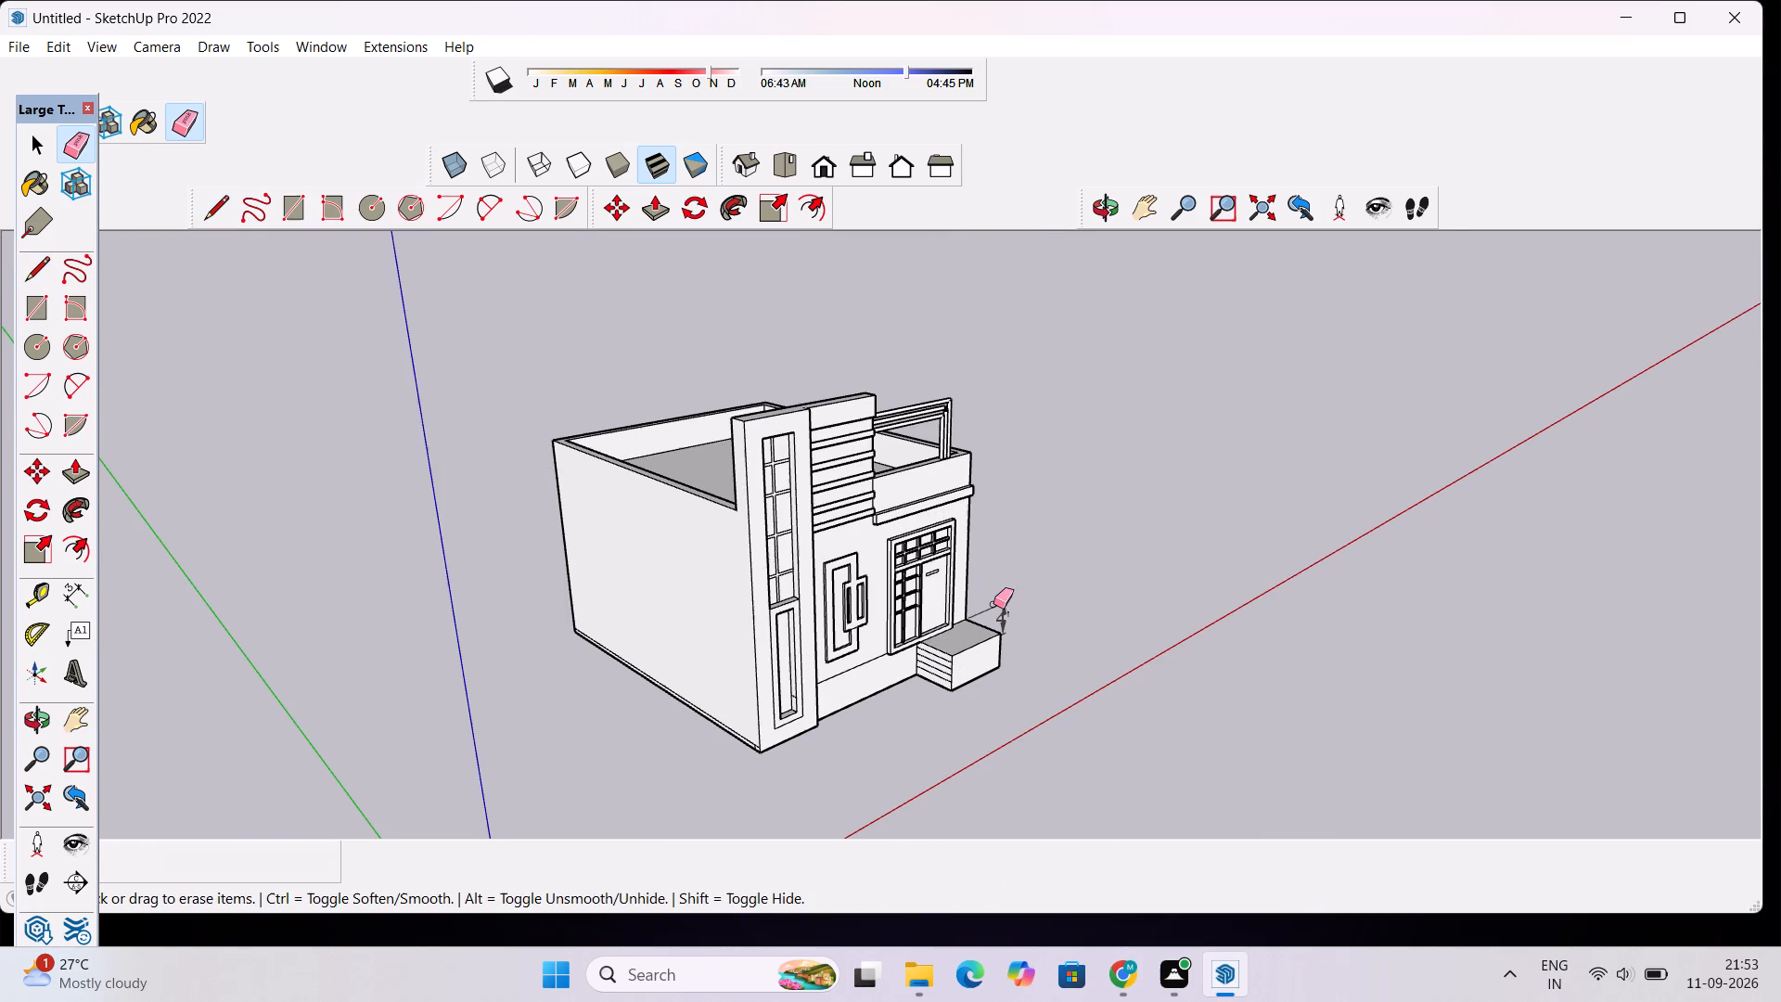
left_click_drag(990, 604, 1009, 617)
Examine the entrance block's divided side face and the front facade around it from several angles and distances.
scroll(1014, 596, "up", 1)
key("space")
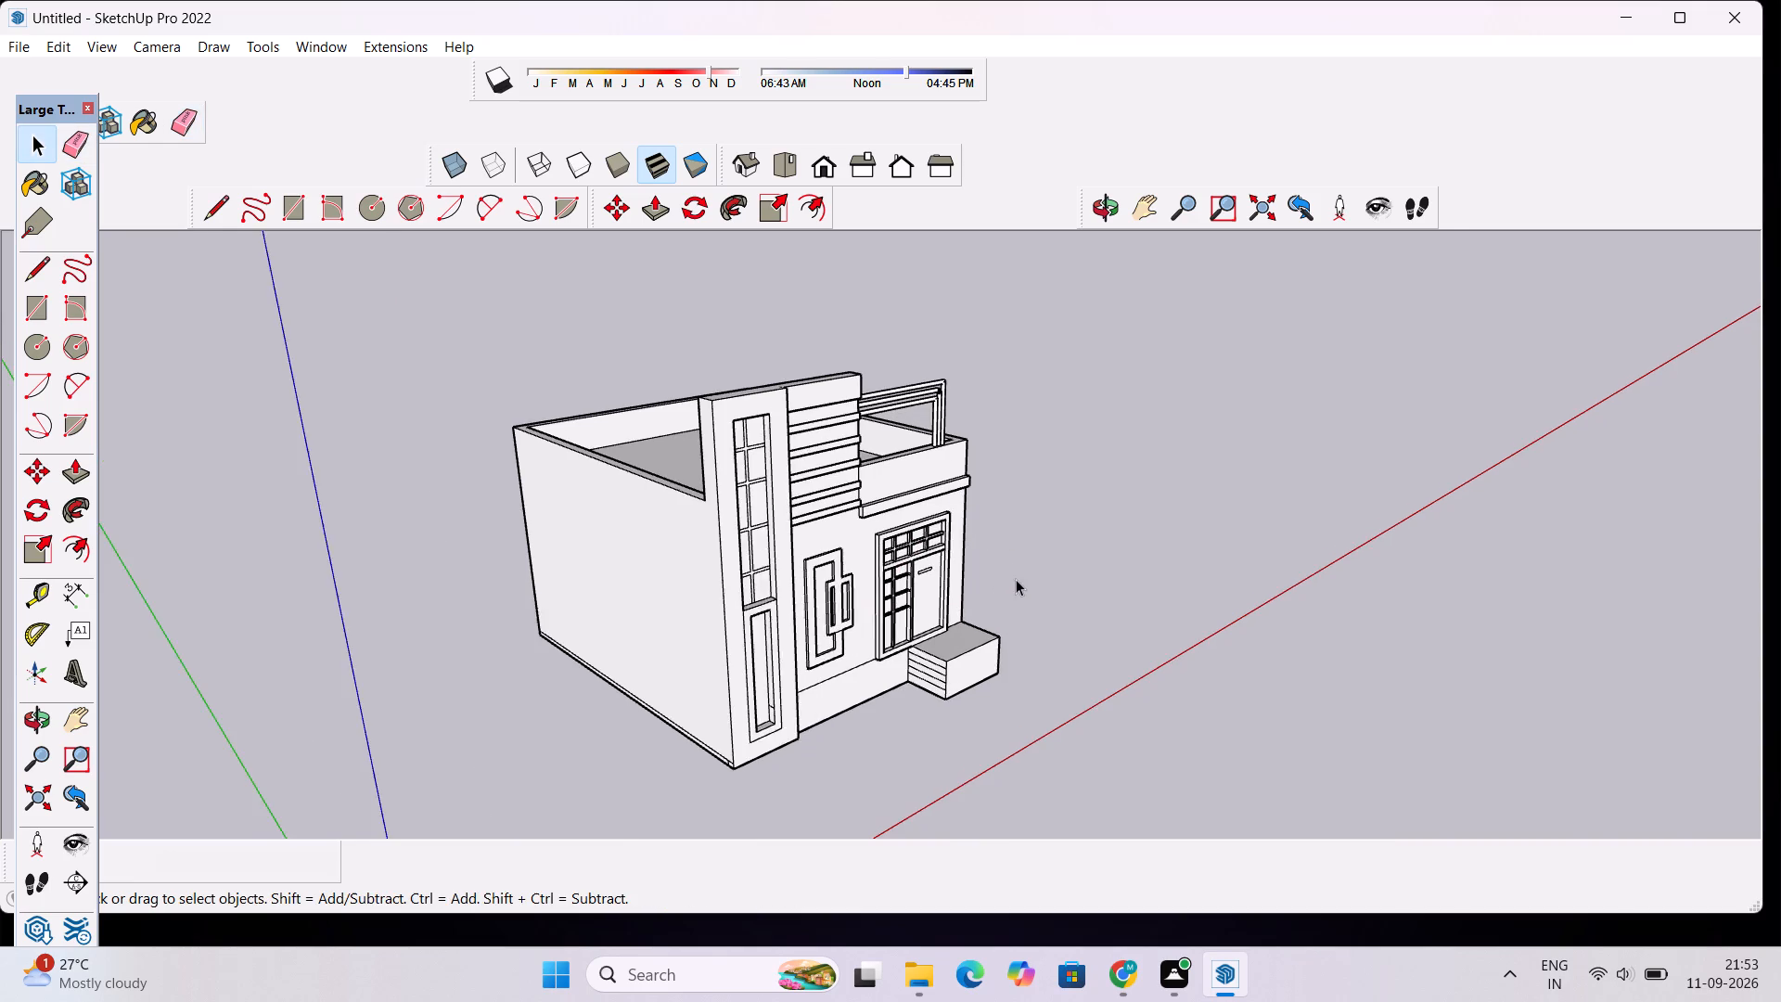
scroll(1016, 582, "up", 4)
left_click(1114, 199)
left_click_drag(1176, 463, 1029, 437)
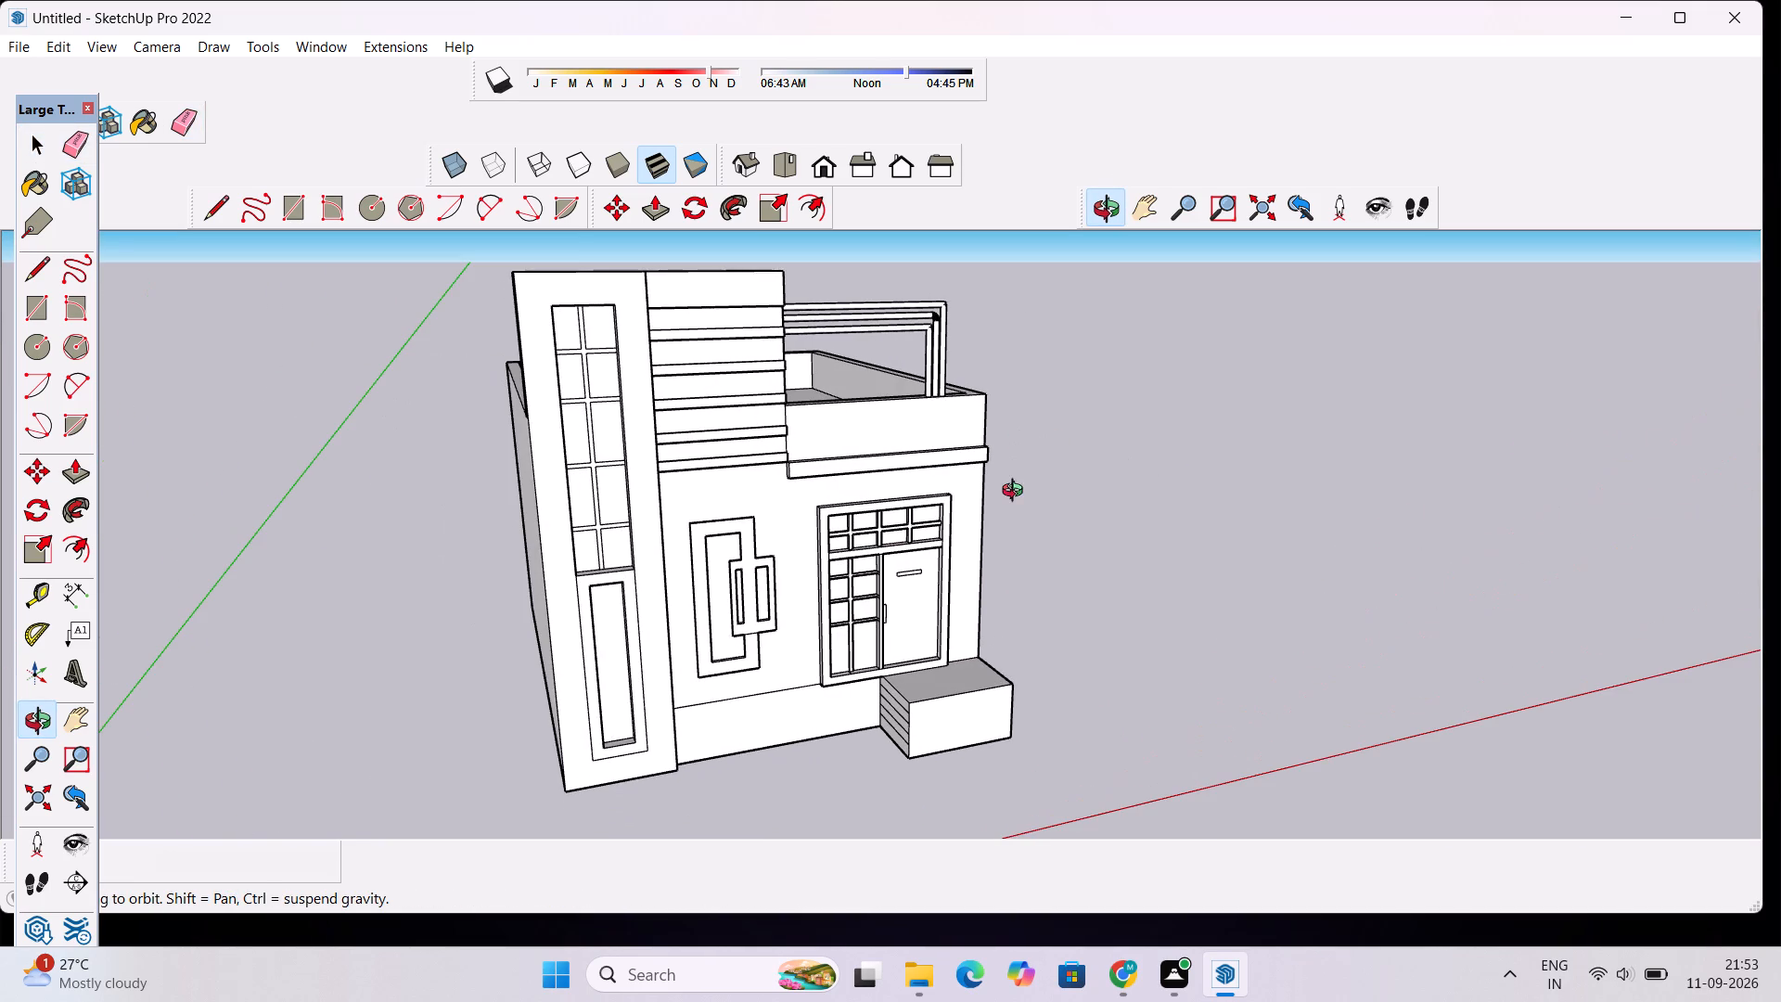
scroll(944, 662, "up", 4)
left_click_drag(810, 673, 861, 700)
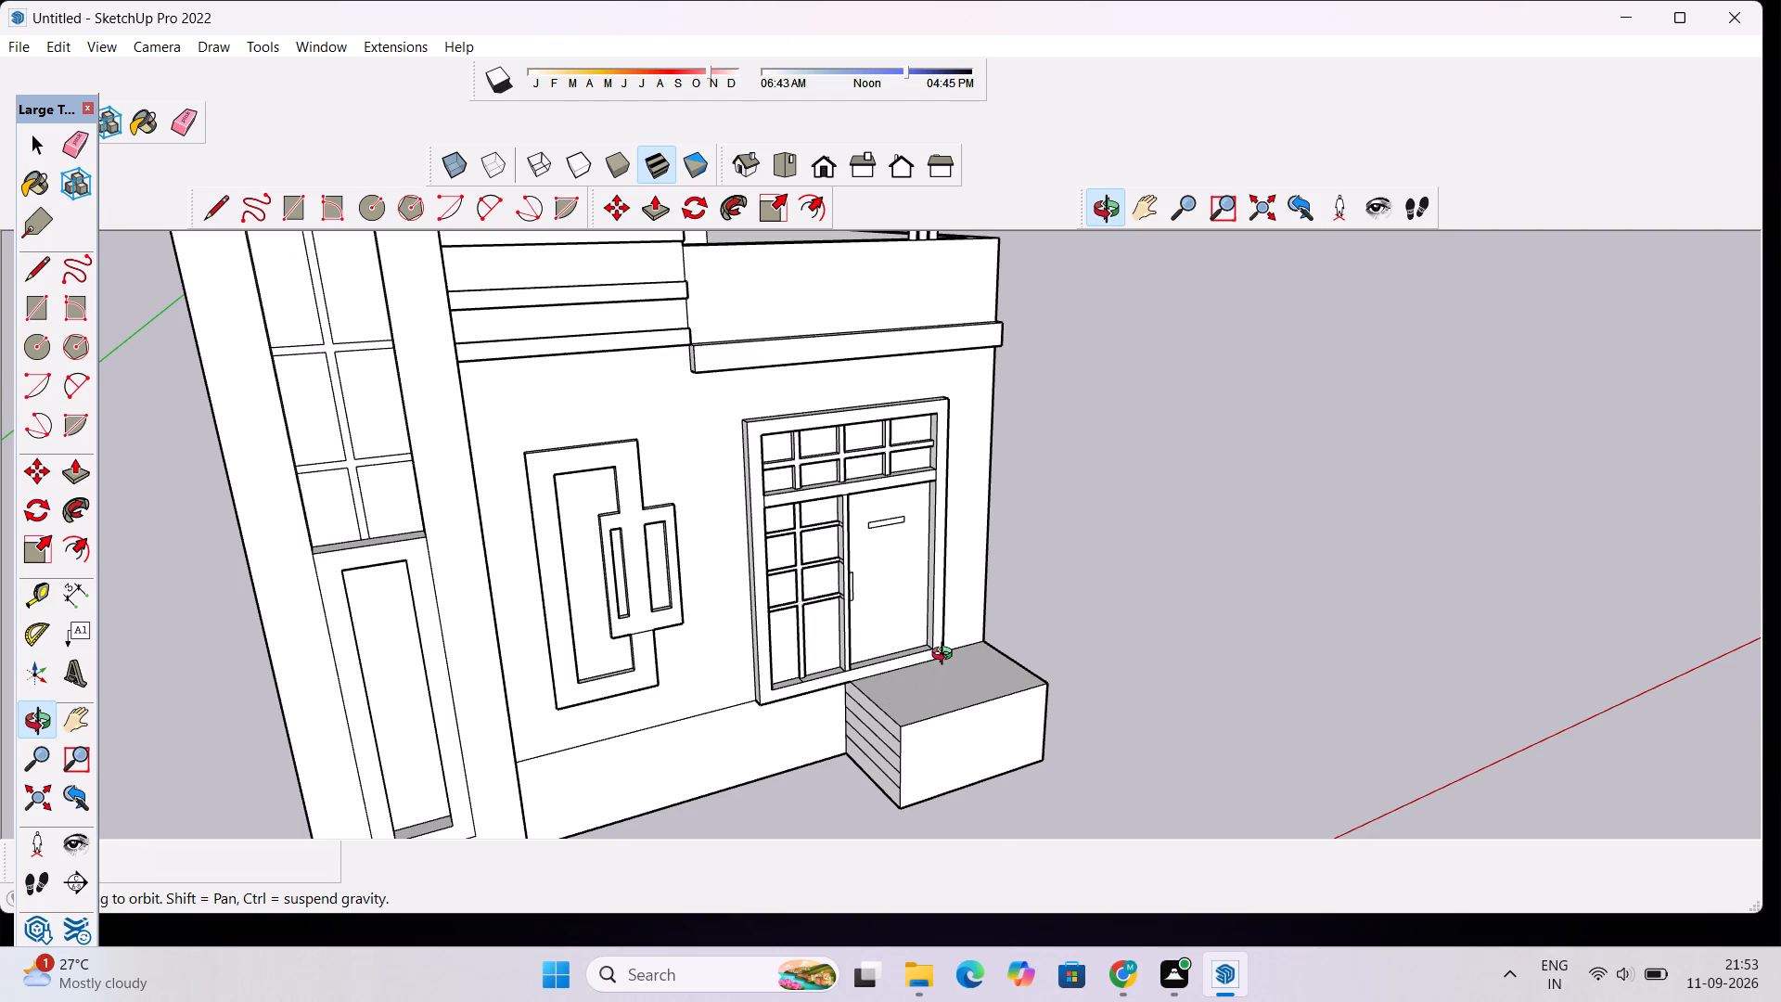
scroll(916, 662, "down", 4)
scroll(967, 778, "up", 8)
left_click_drag(814, 744, 959, 718)
scroll(863, 639, "up", 5)
left_click_drag(871, 690, 923, 684)
scroll(905, 645, "up", 1)
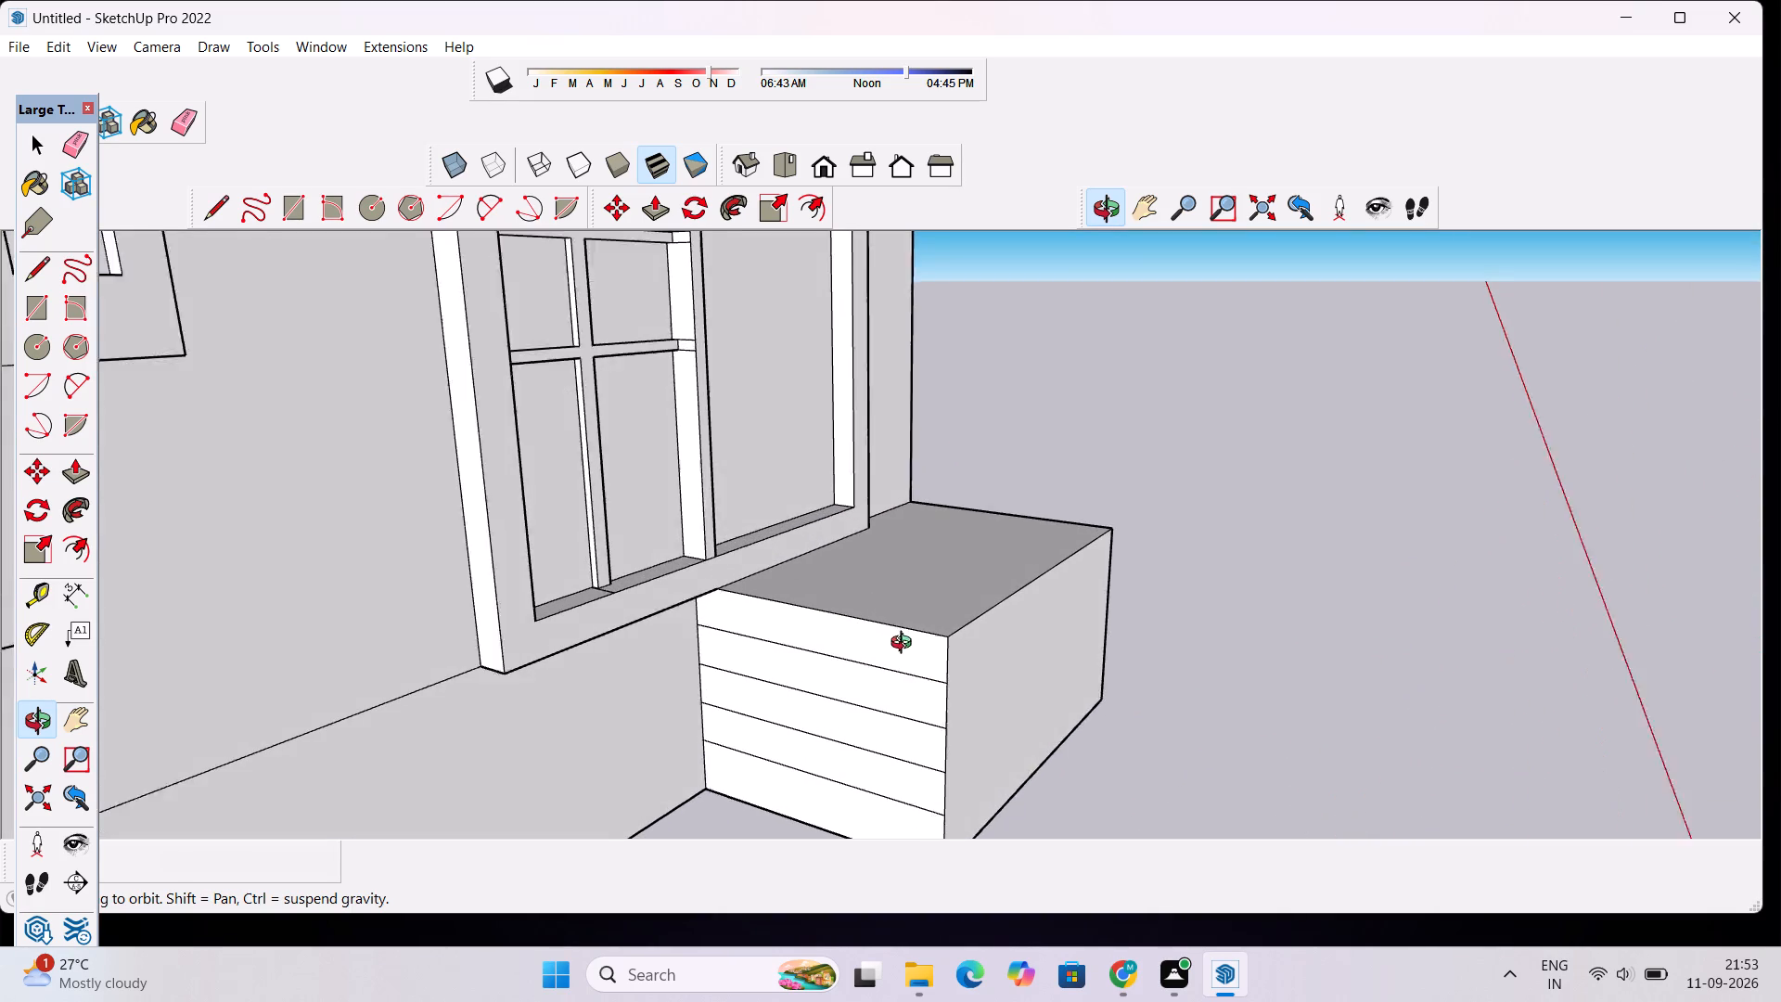
scroll(905, 645, "up", 1)
scroll(836, 673, "down", 5)
left_click_drag(925, 726, 869, 720)
scroll(856, 660, "up", 4)
scroll(867, 658, "down", 4)
left_click_drag(1171, 754, 1000, 712)
scroll(979, 697, "down", 5)
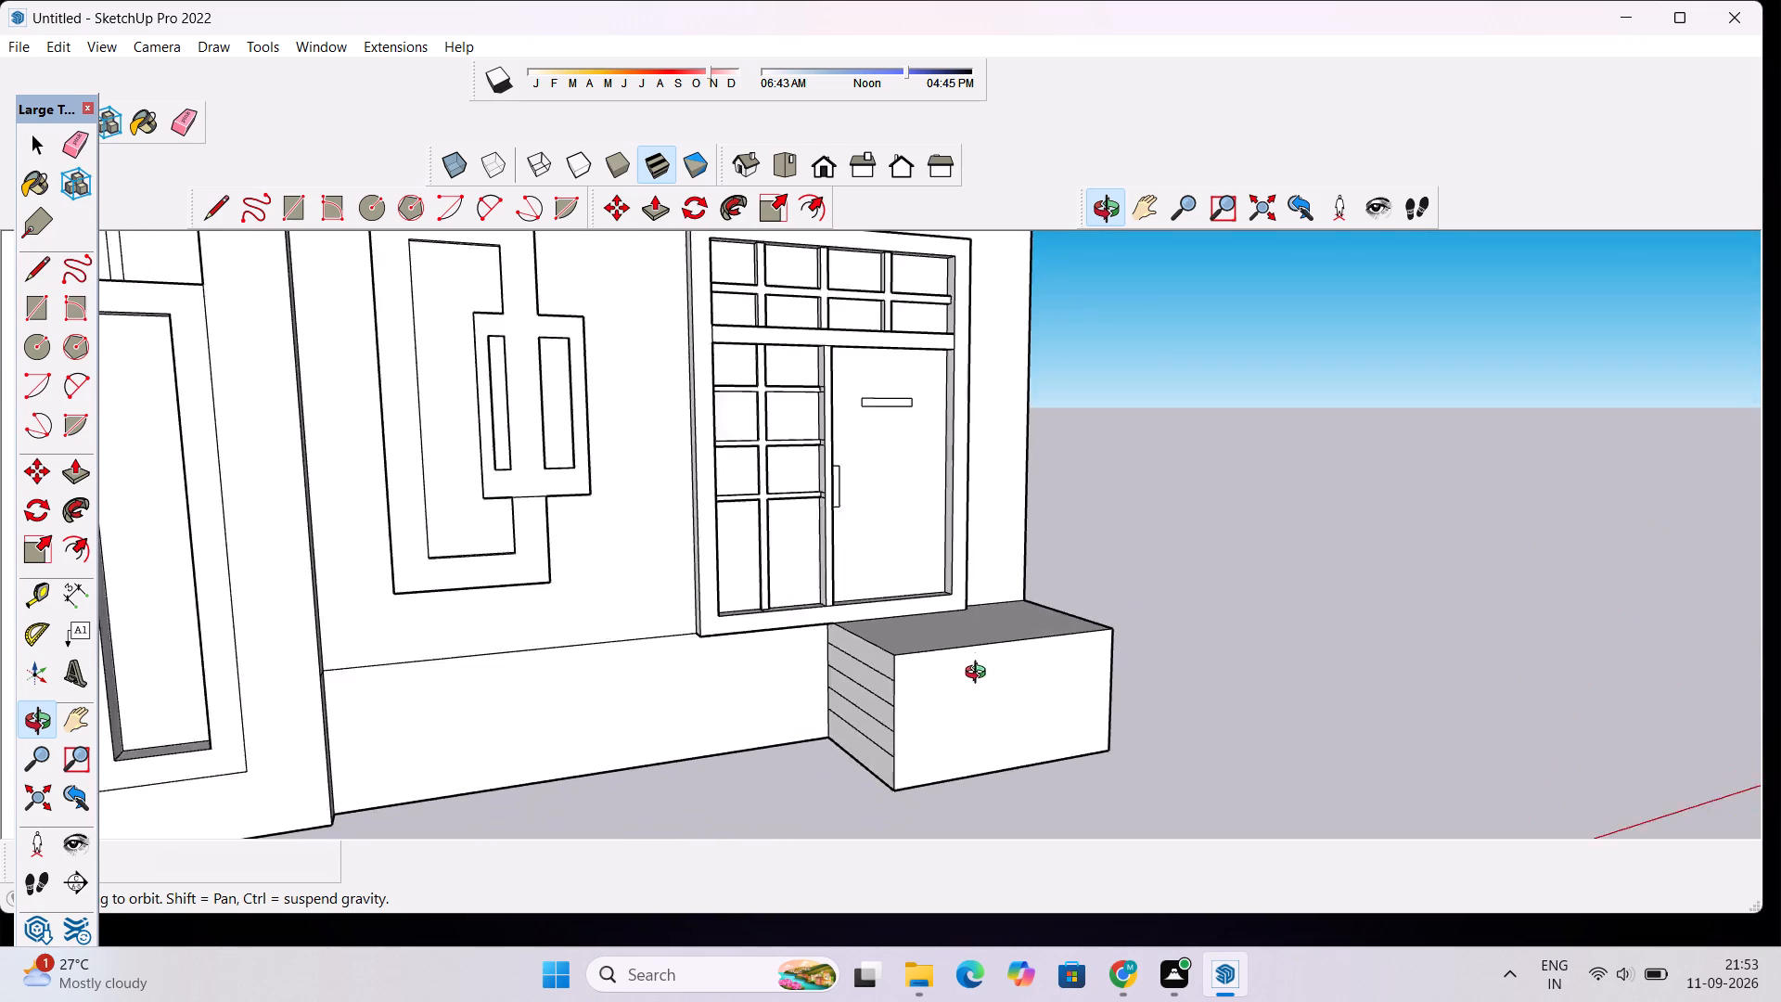
scroll(980, 674, "down", 4)
scroll(985, 771, "up", 3)
left_click_drag(985, 738, 980, 772)
scroll(883, 744, "up", 1)
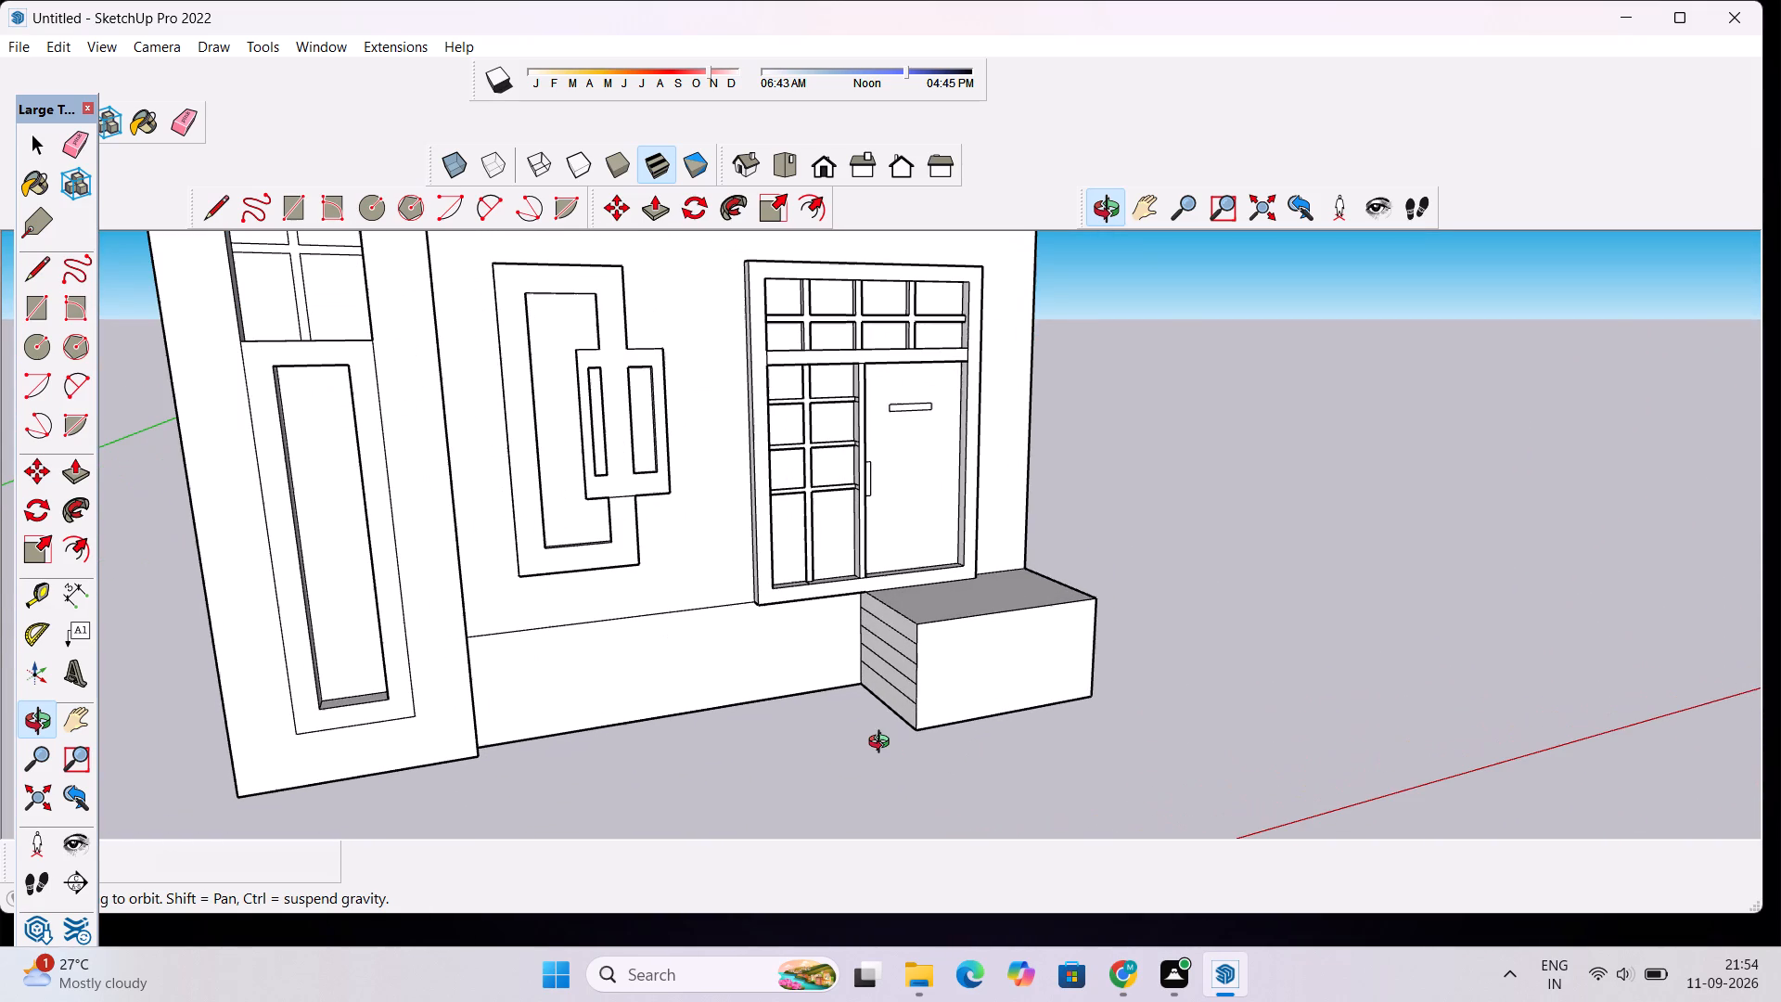
scroll(875, 719, "down", 4)
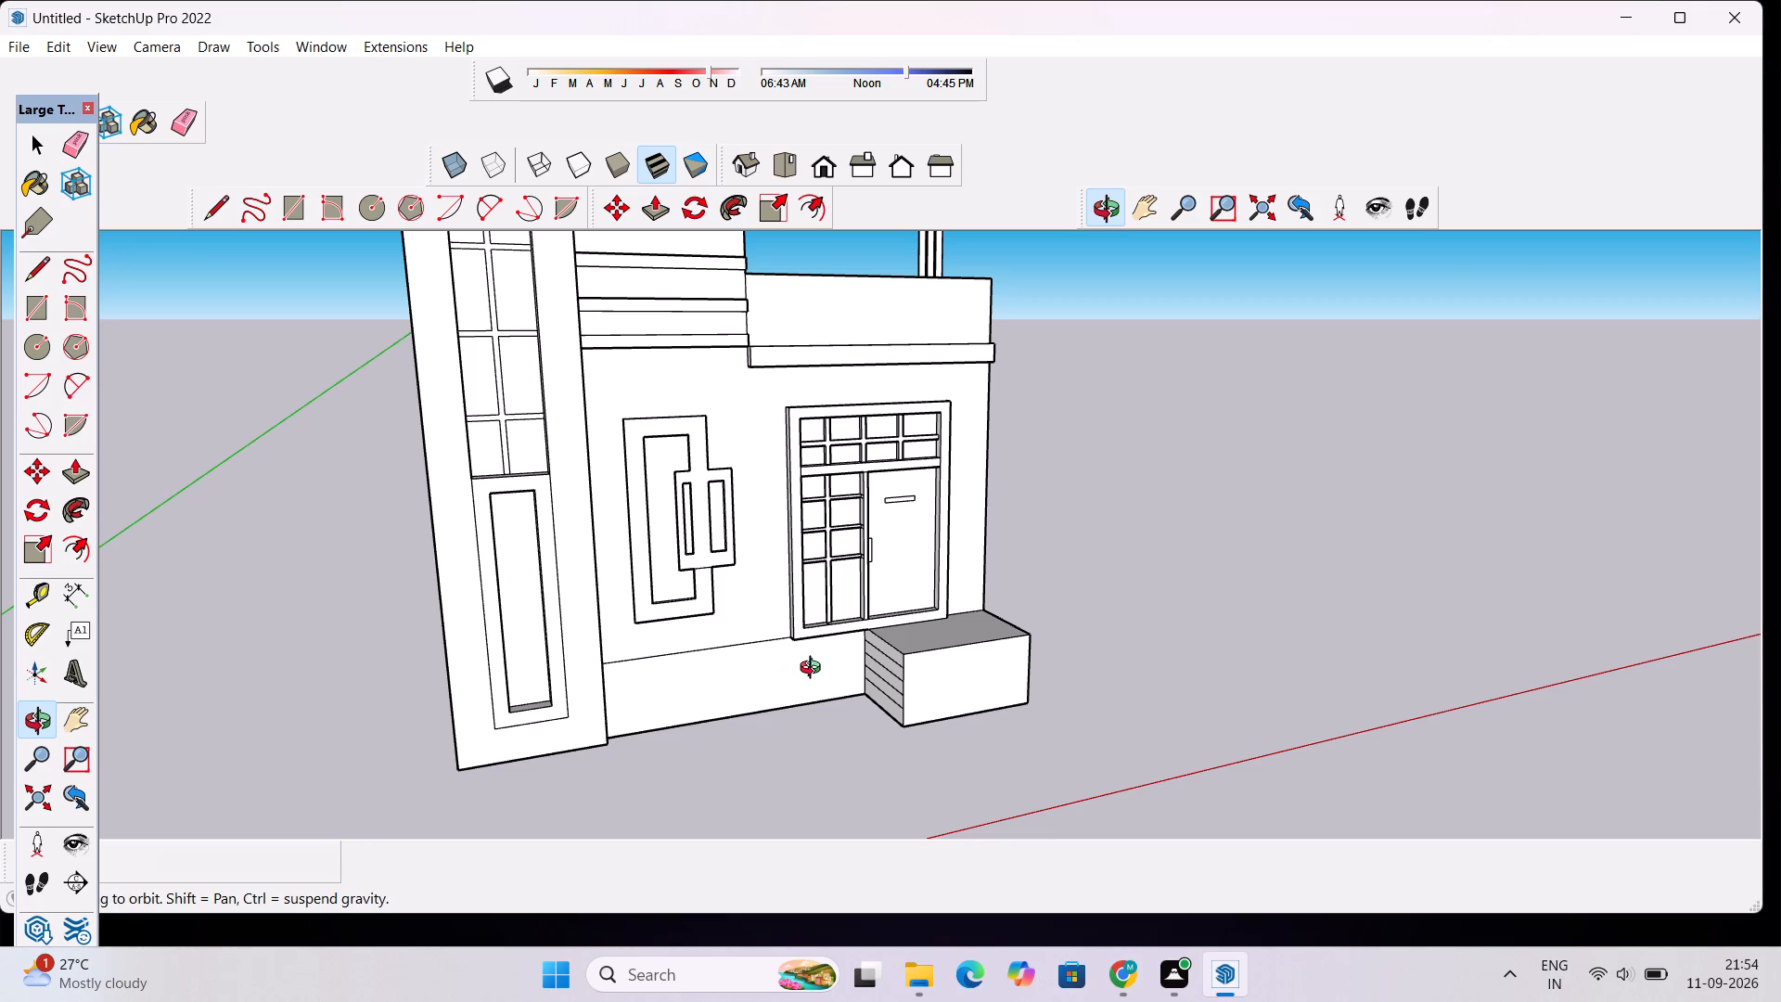
scroll(814, 670, "down", 3)
scroll(814, 670, "up", 5)
left_click_drag(814, 670, 936, 686)
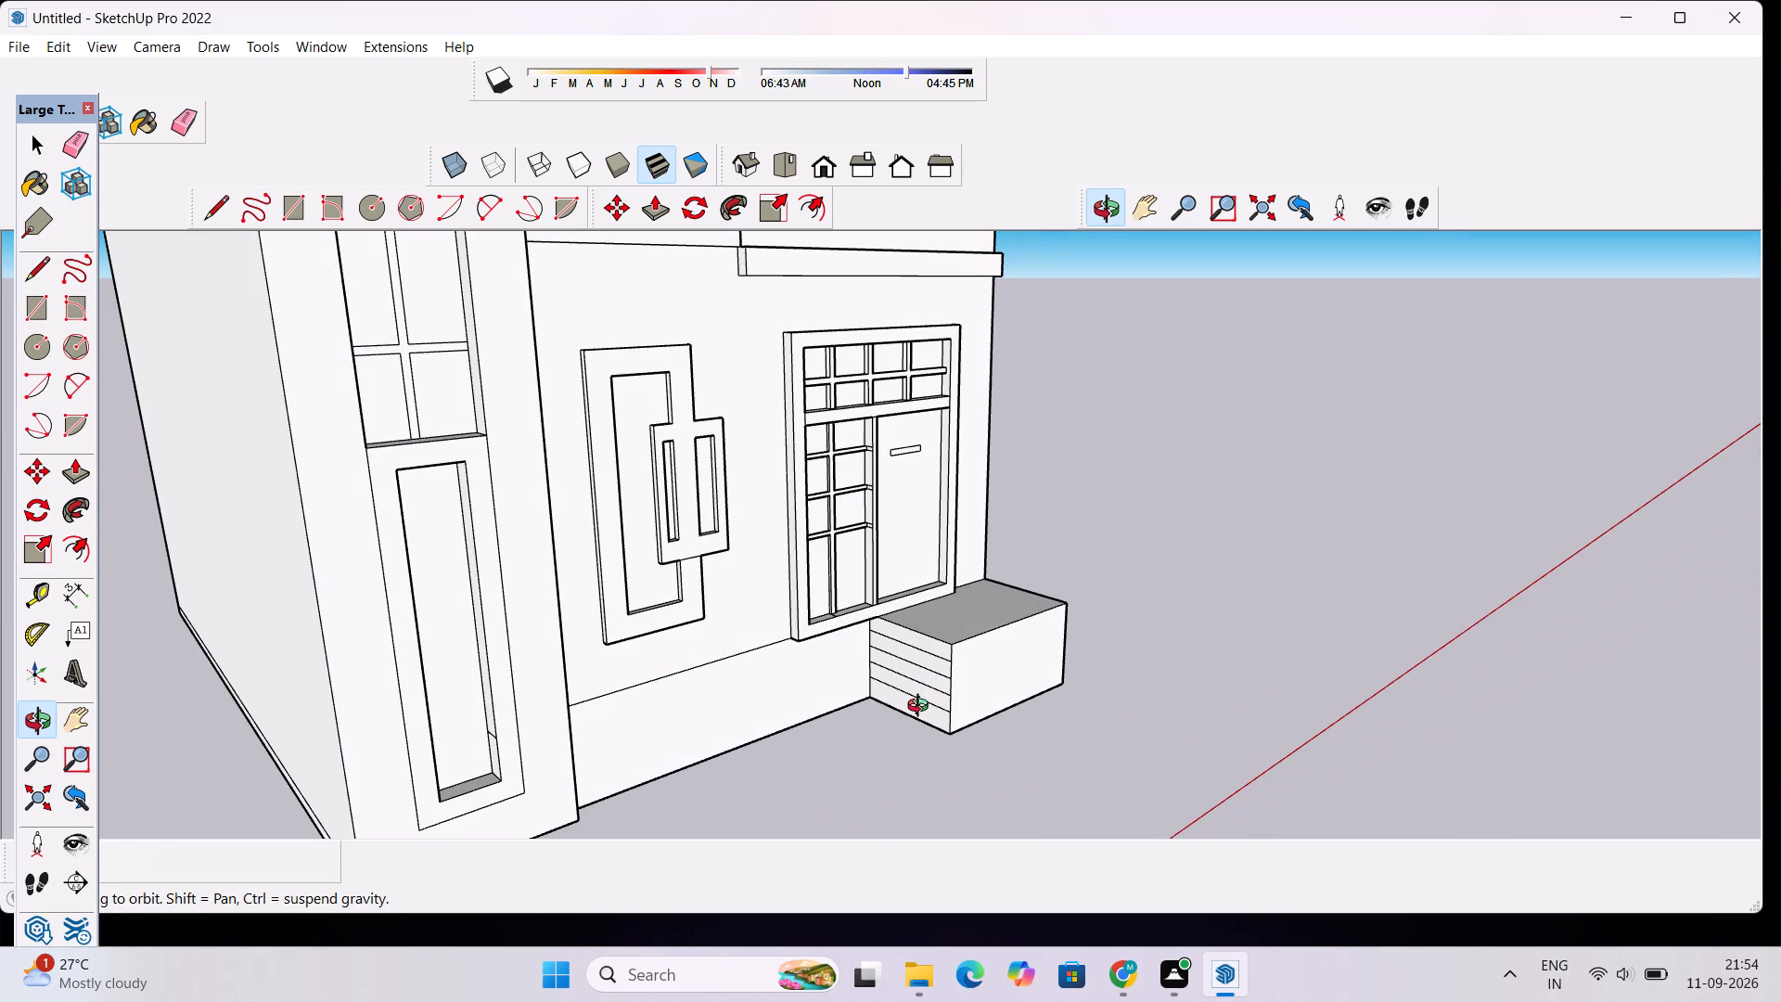
scroll(921, 710, "up", 1)
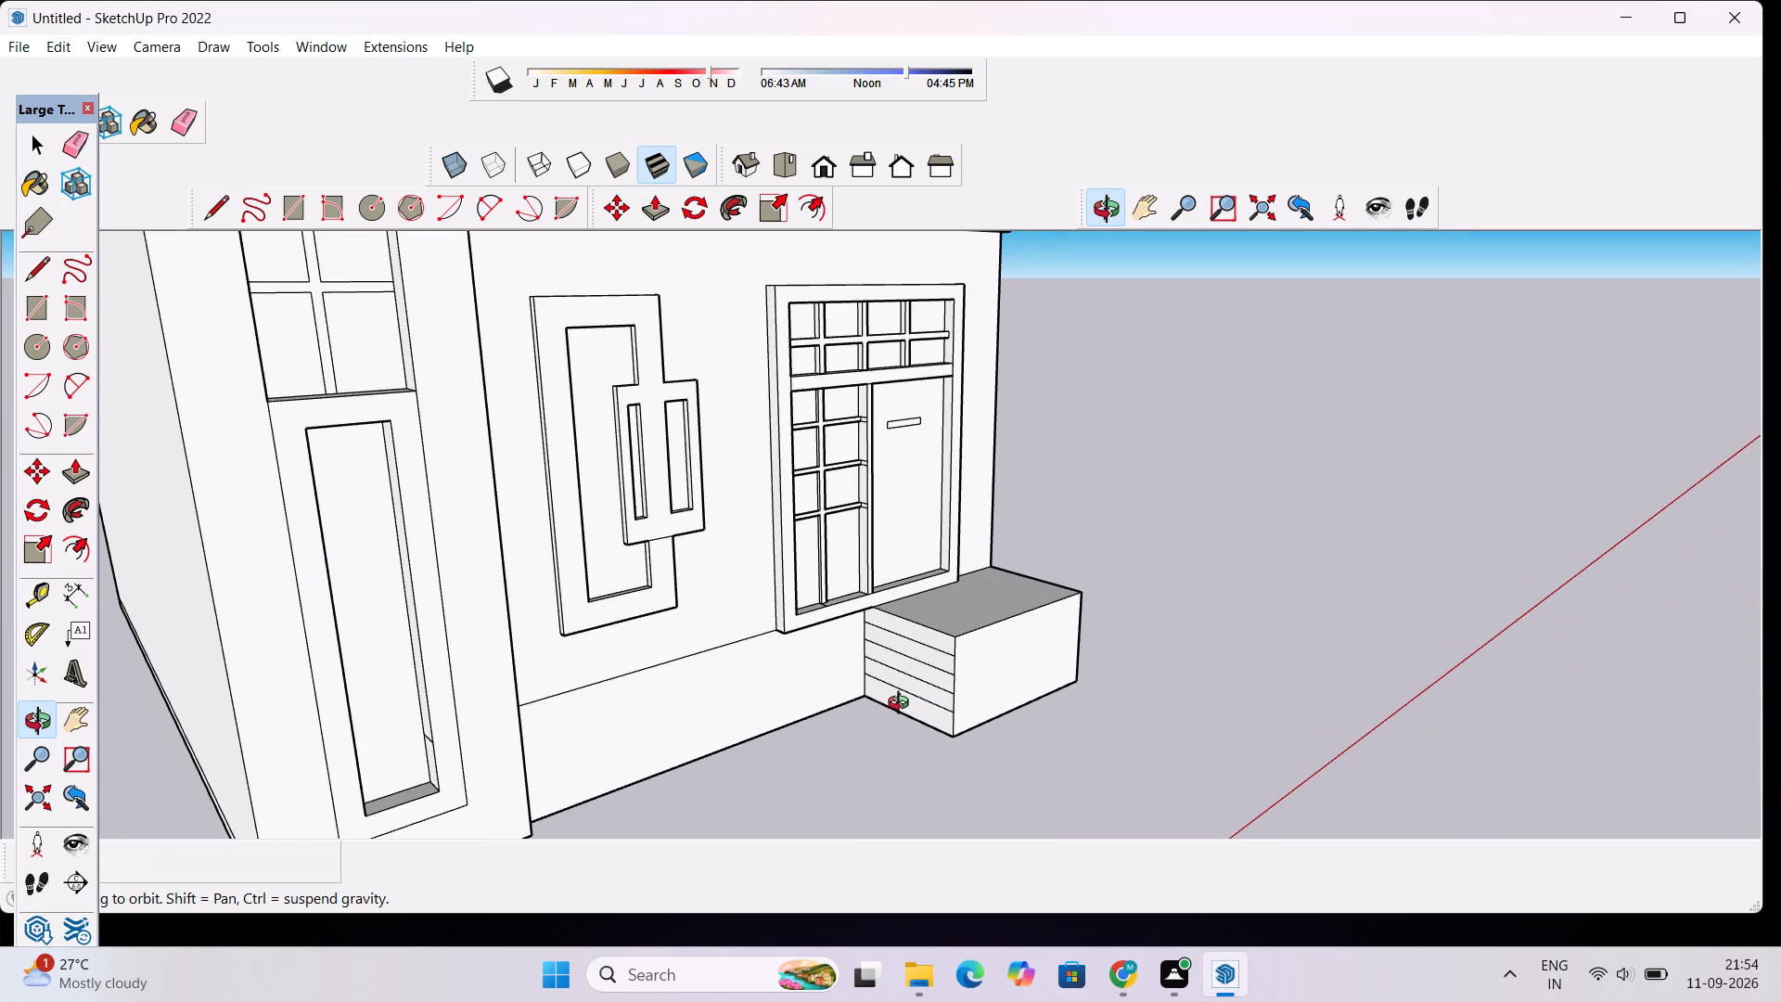
scroll(864, 666, "down", 3)
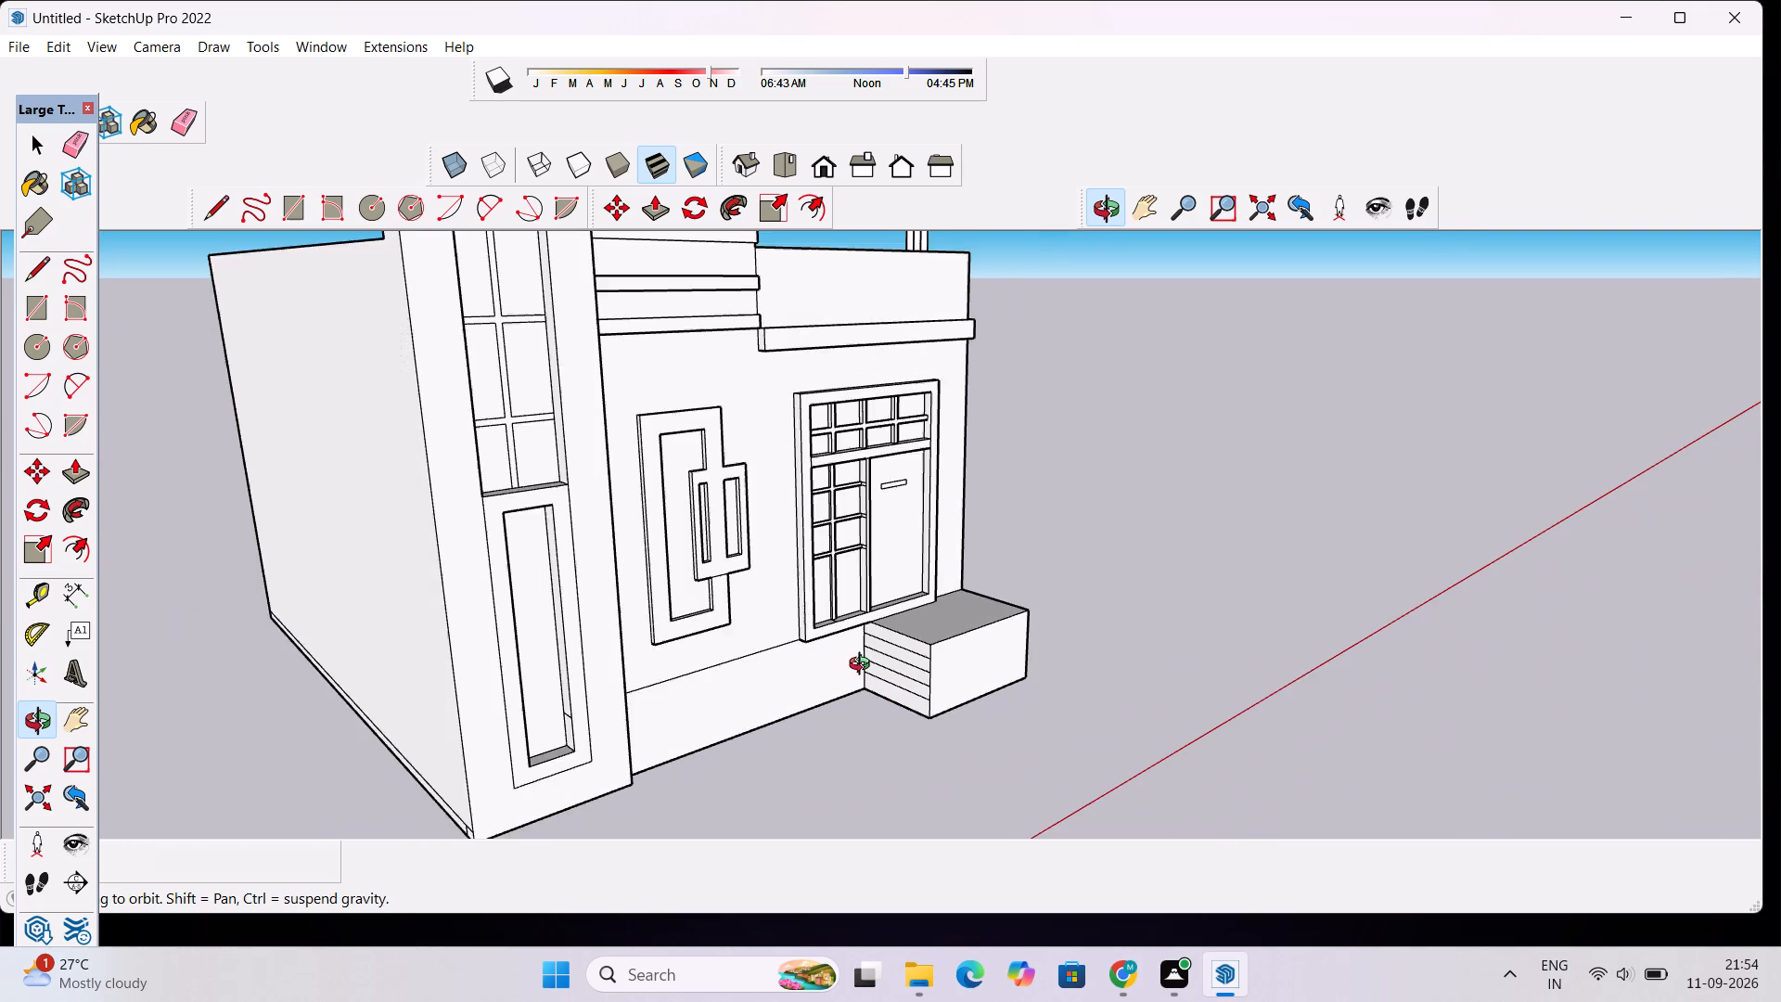
scroll(864, 666, "down", 2)
left_click_drag(884, 689, 800, 705)
scroll(768, 698, "up", 1)
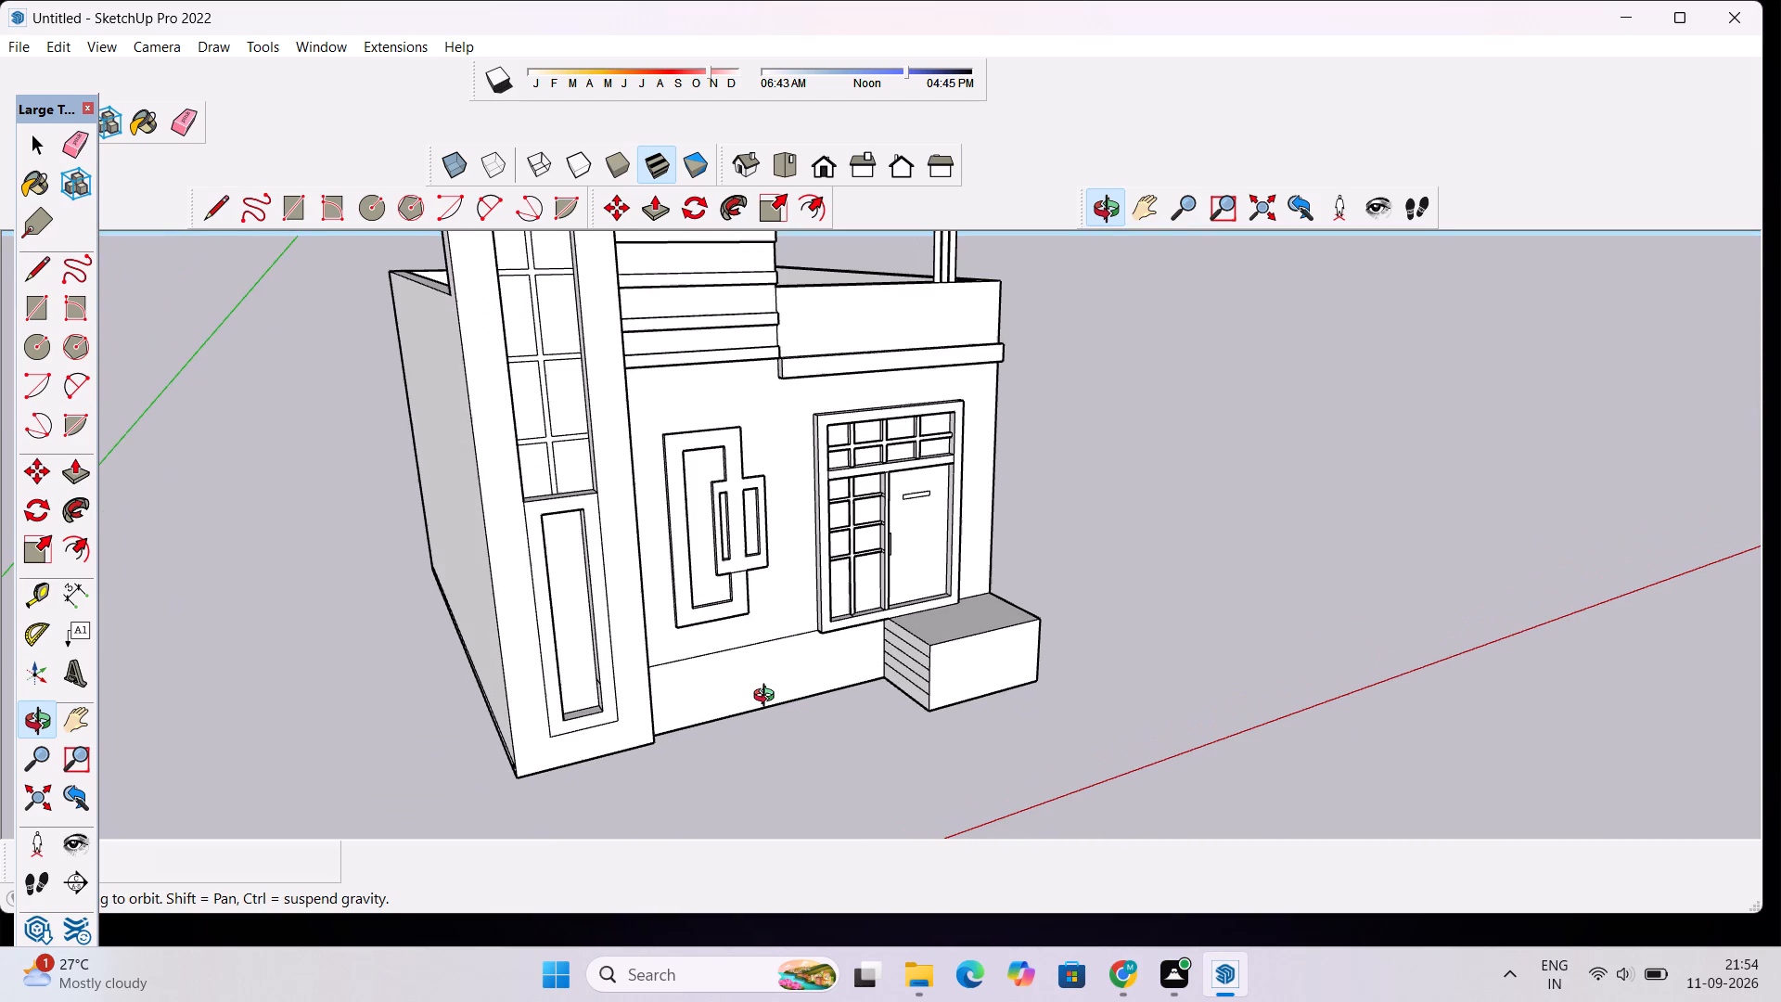
scroll(706, 711, "down", 4)
scroll(749, 756, "up", 7)
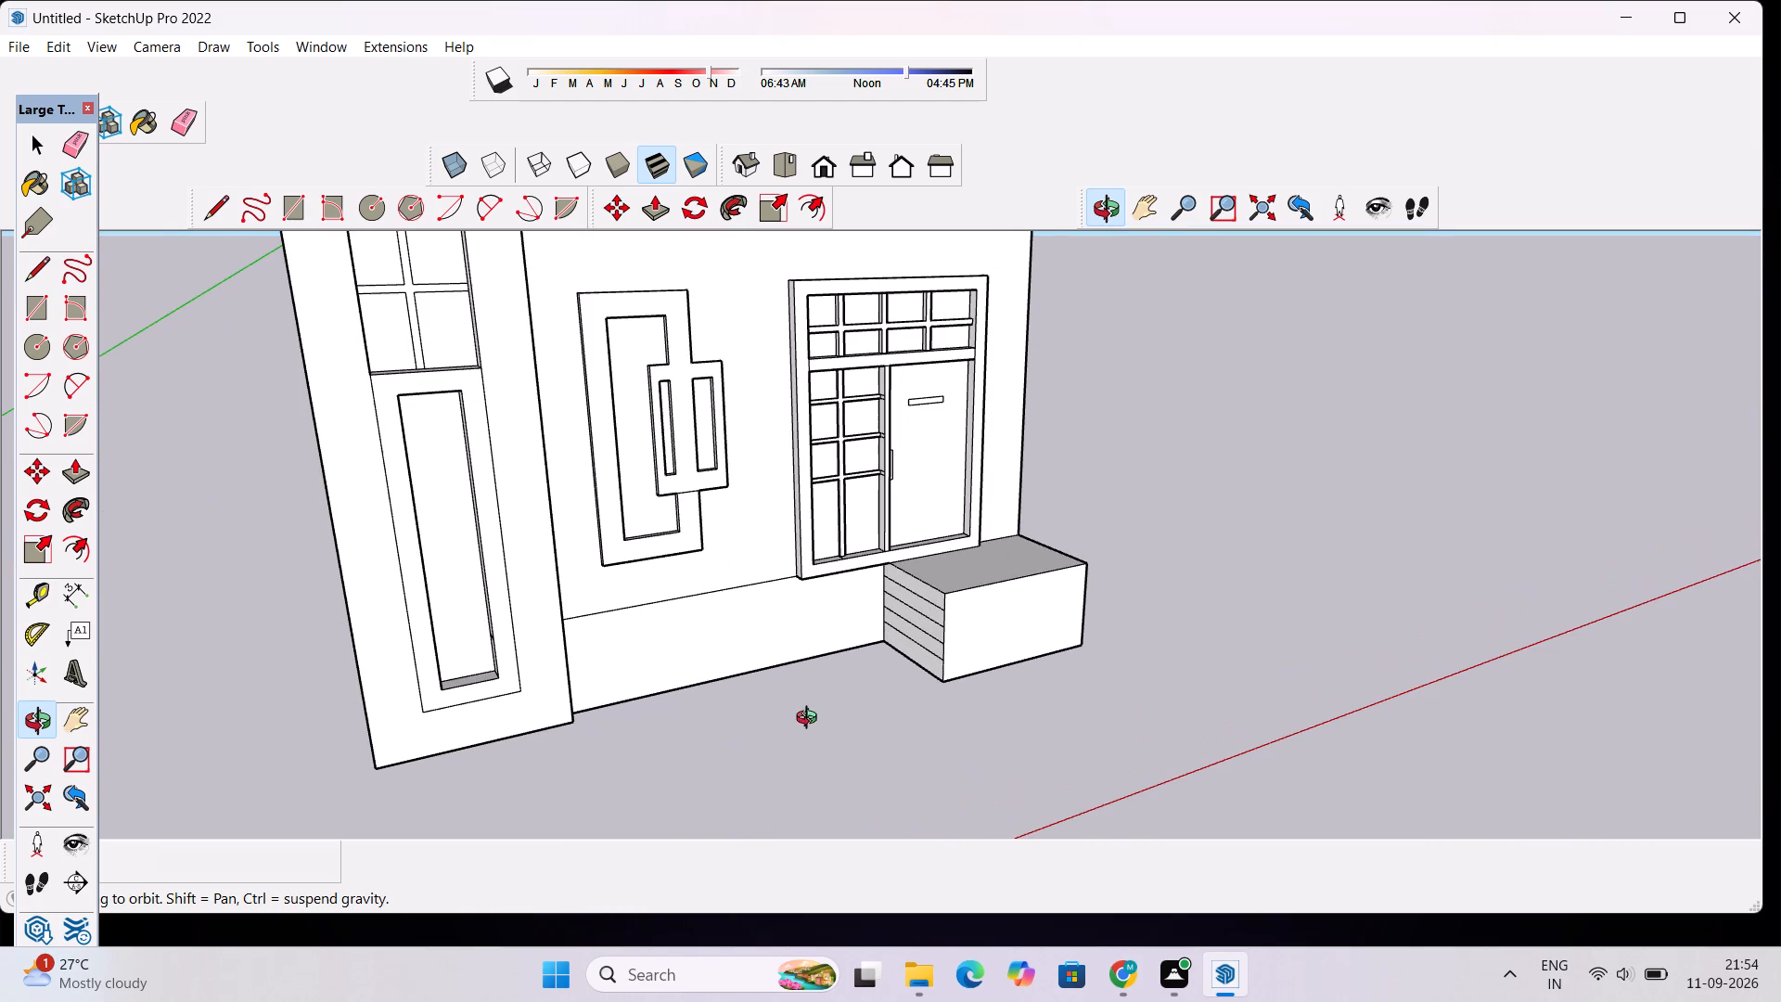
Draw a ground-level rectangle against the tall window pier's base, 4' 3" deep and about 6' 11" wide, aligned with the entrance block's front.
key("space")
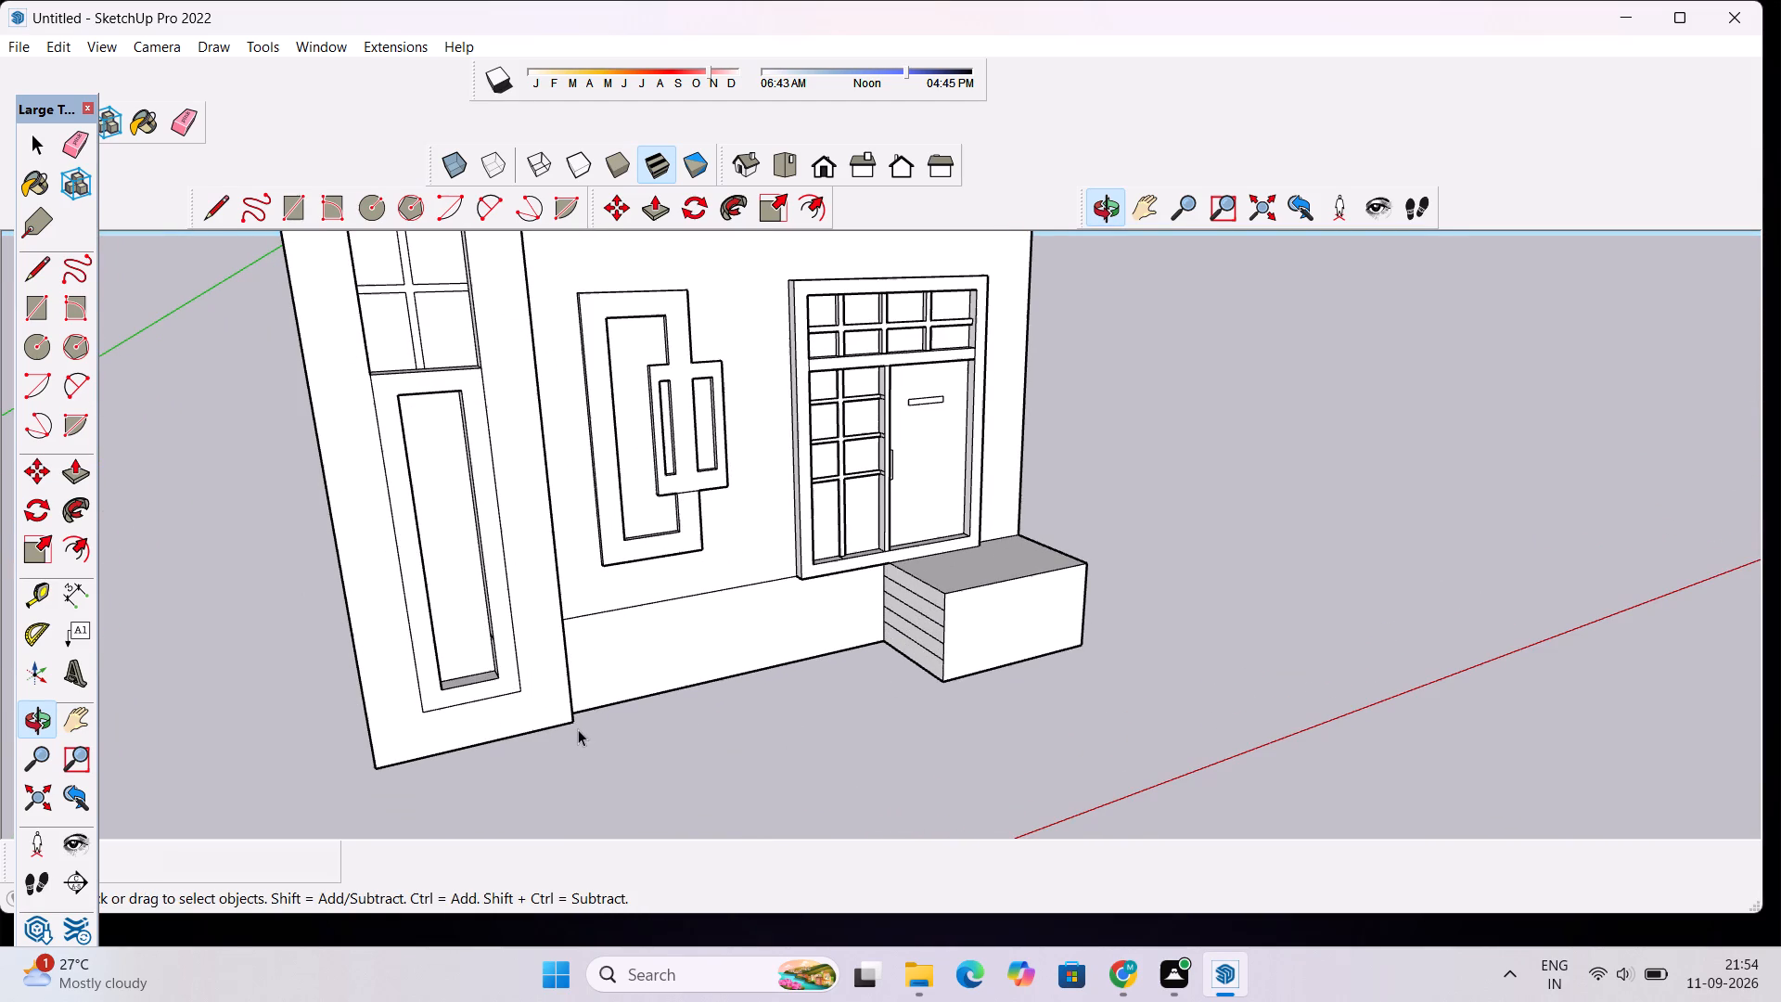
key("l")
left_click(570, 725)
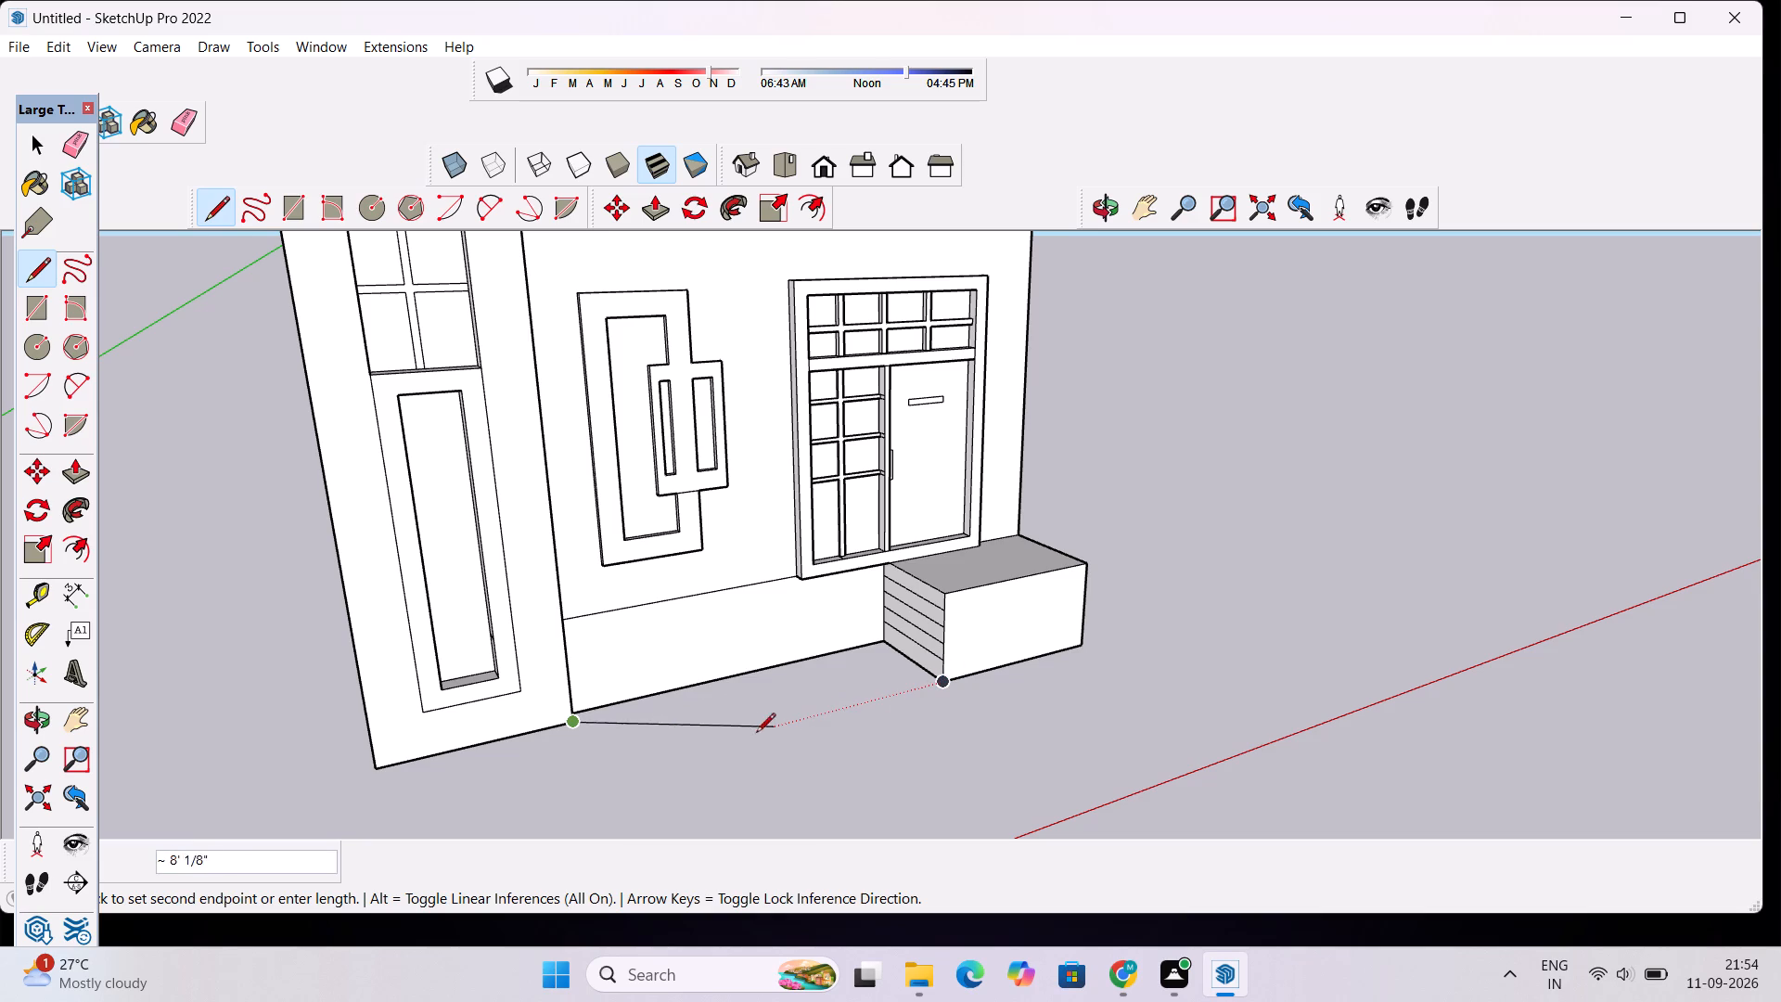
left_click(601, 774)
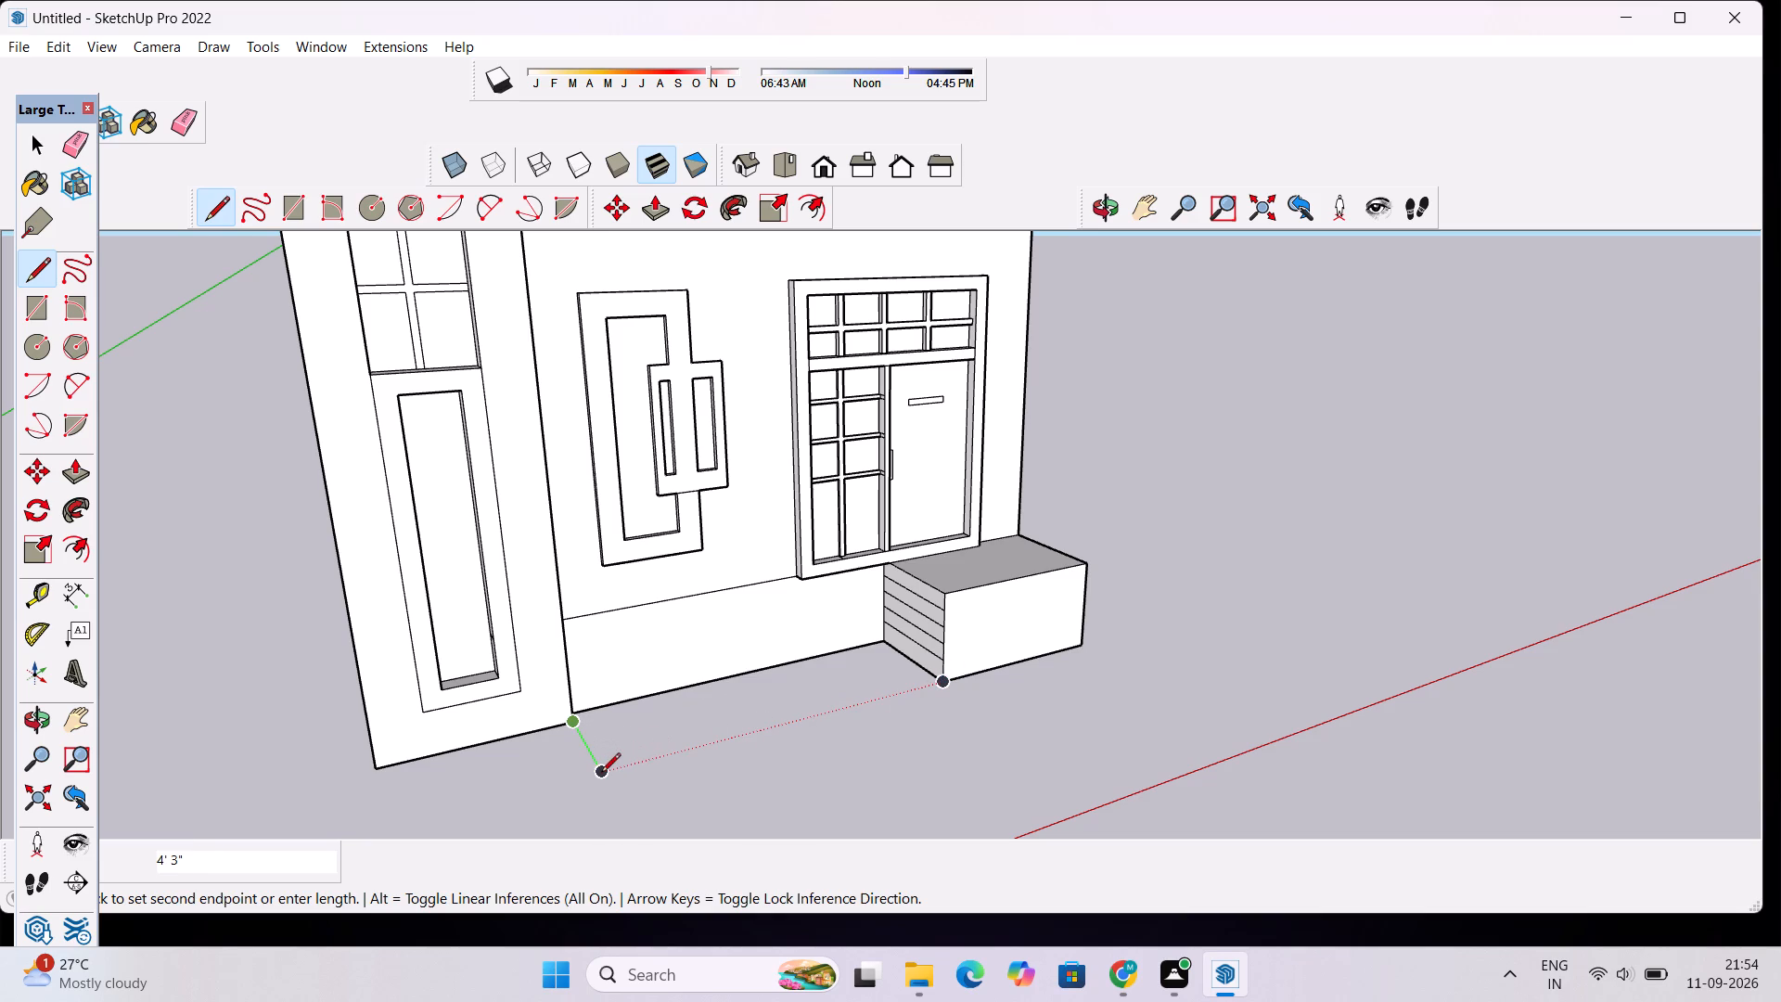
scroll(539, 775, "down", 4)
scroll(470, 799, "up", 5)
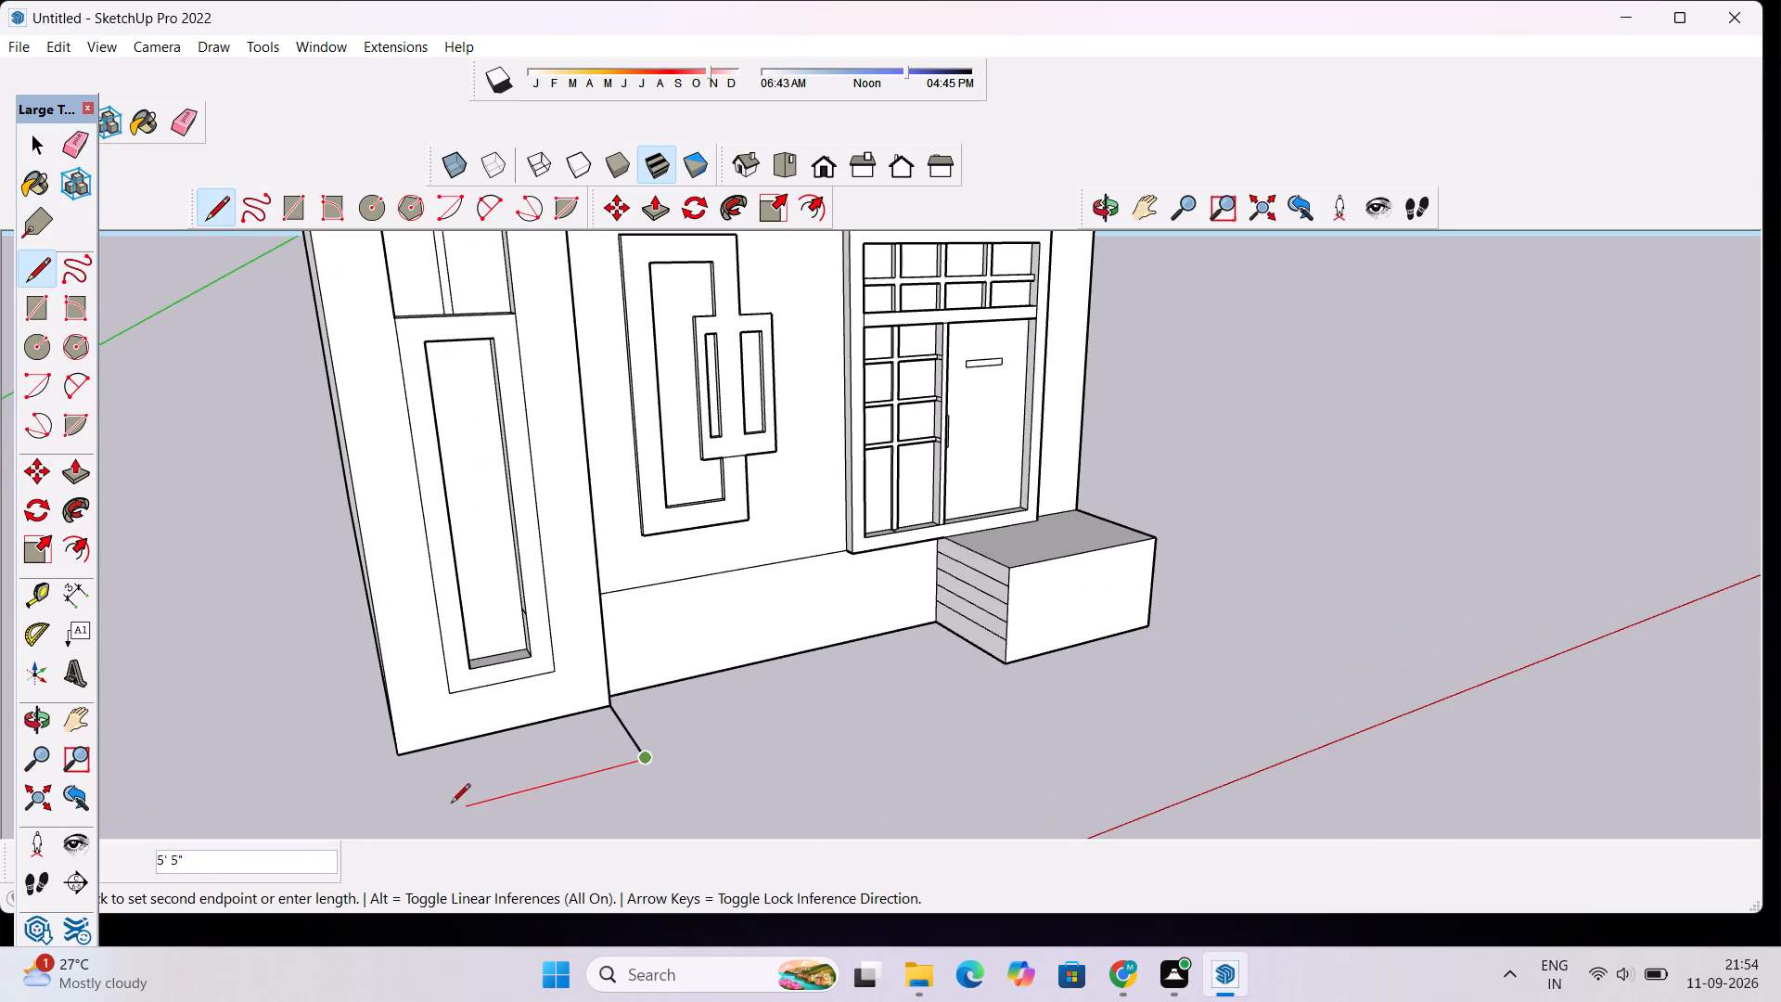
scroll(400, 743, "down", 9)
scroll(435, 782, "up", 3)
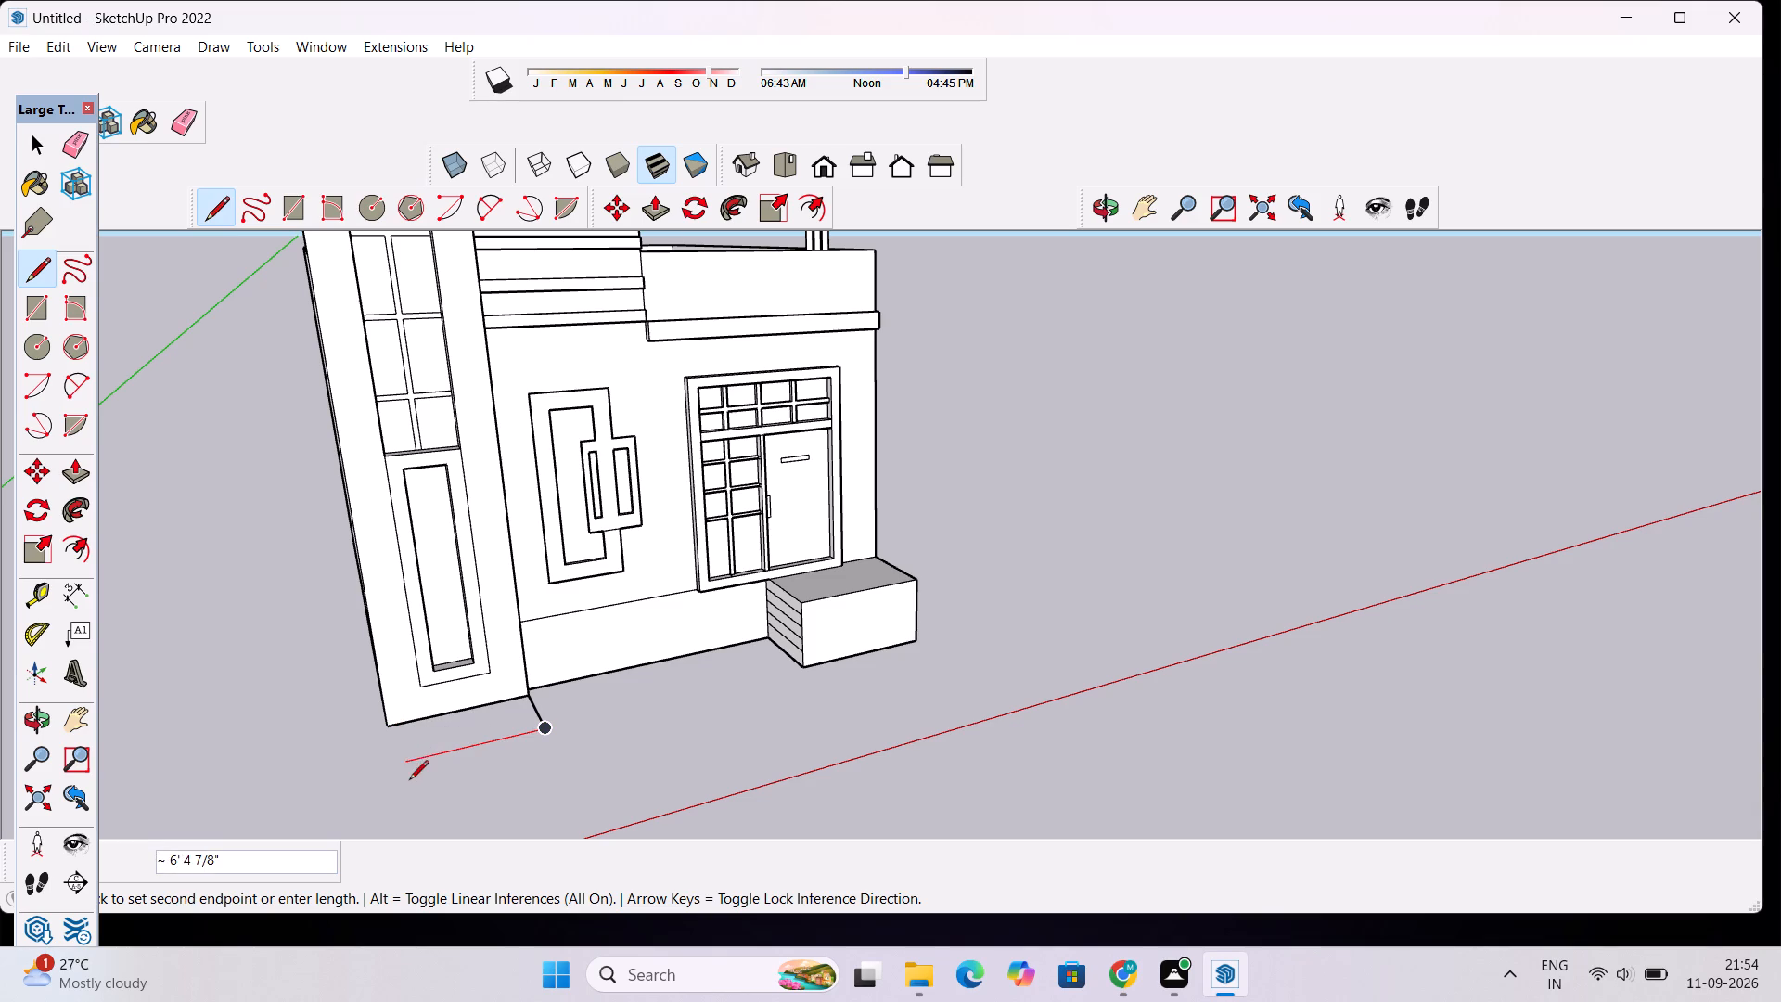
scroll(390, 731, "down", 11)
scroll(396, 757, "up", 4)
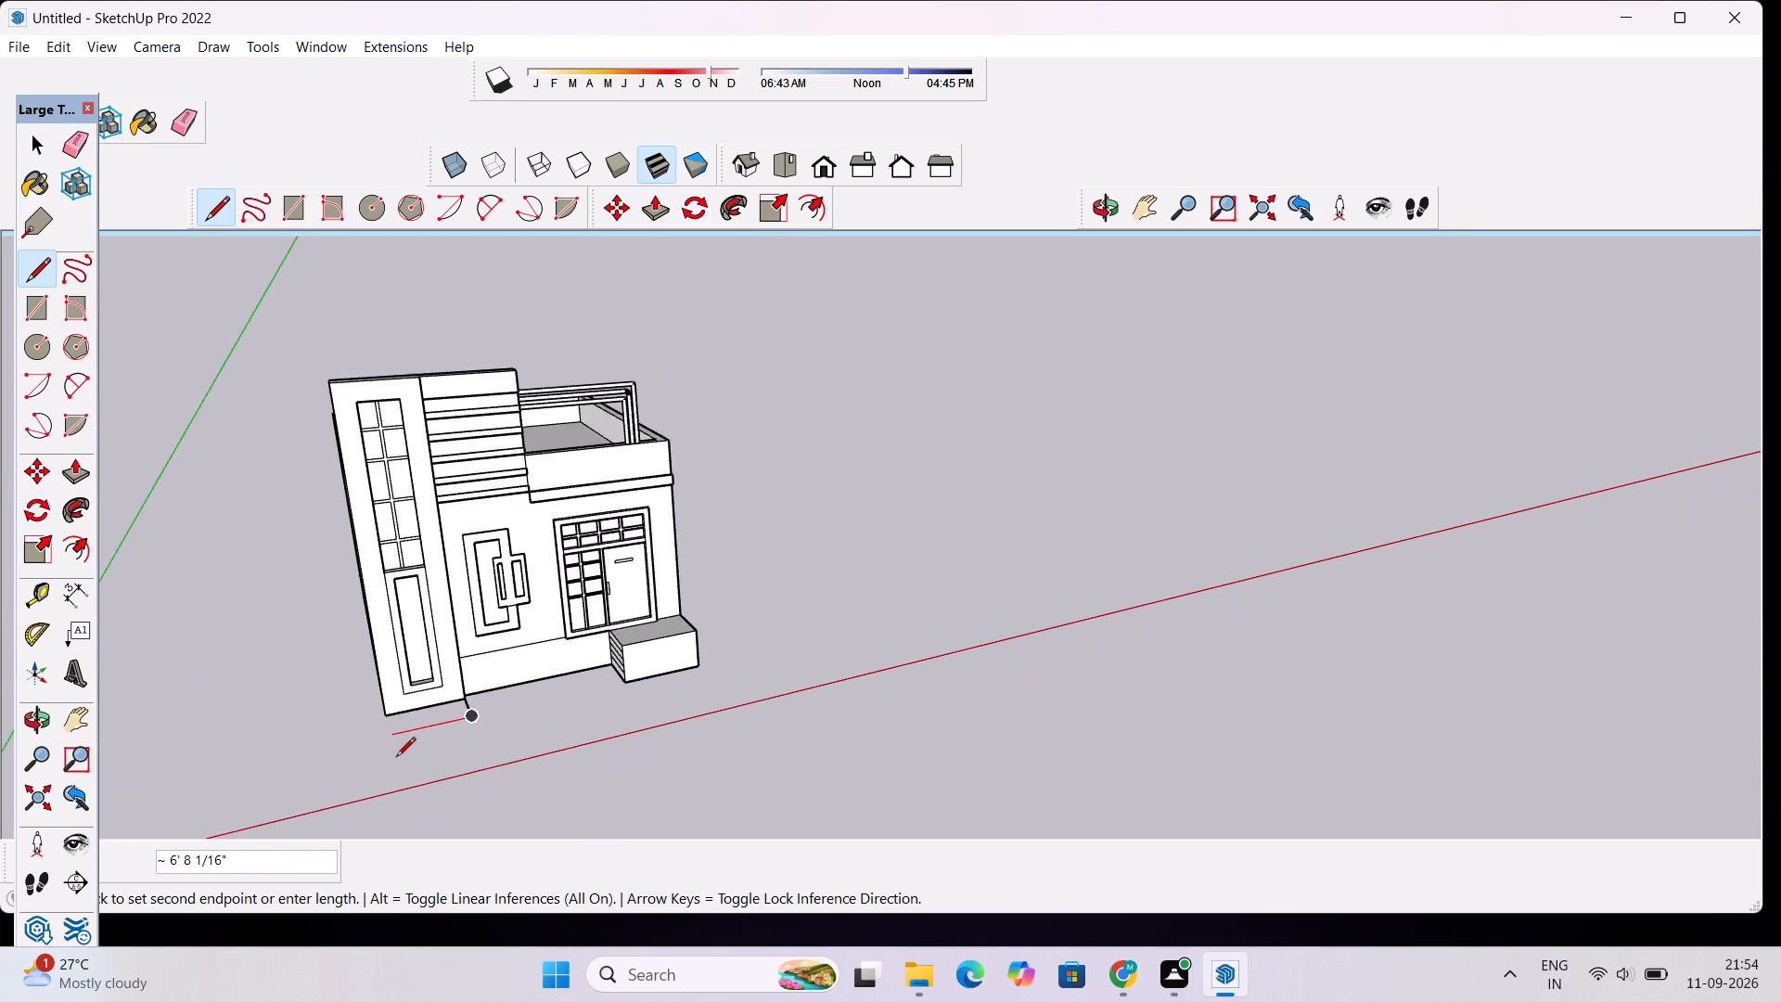
scroll(396, 758, "up", 6)
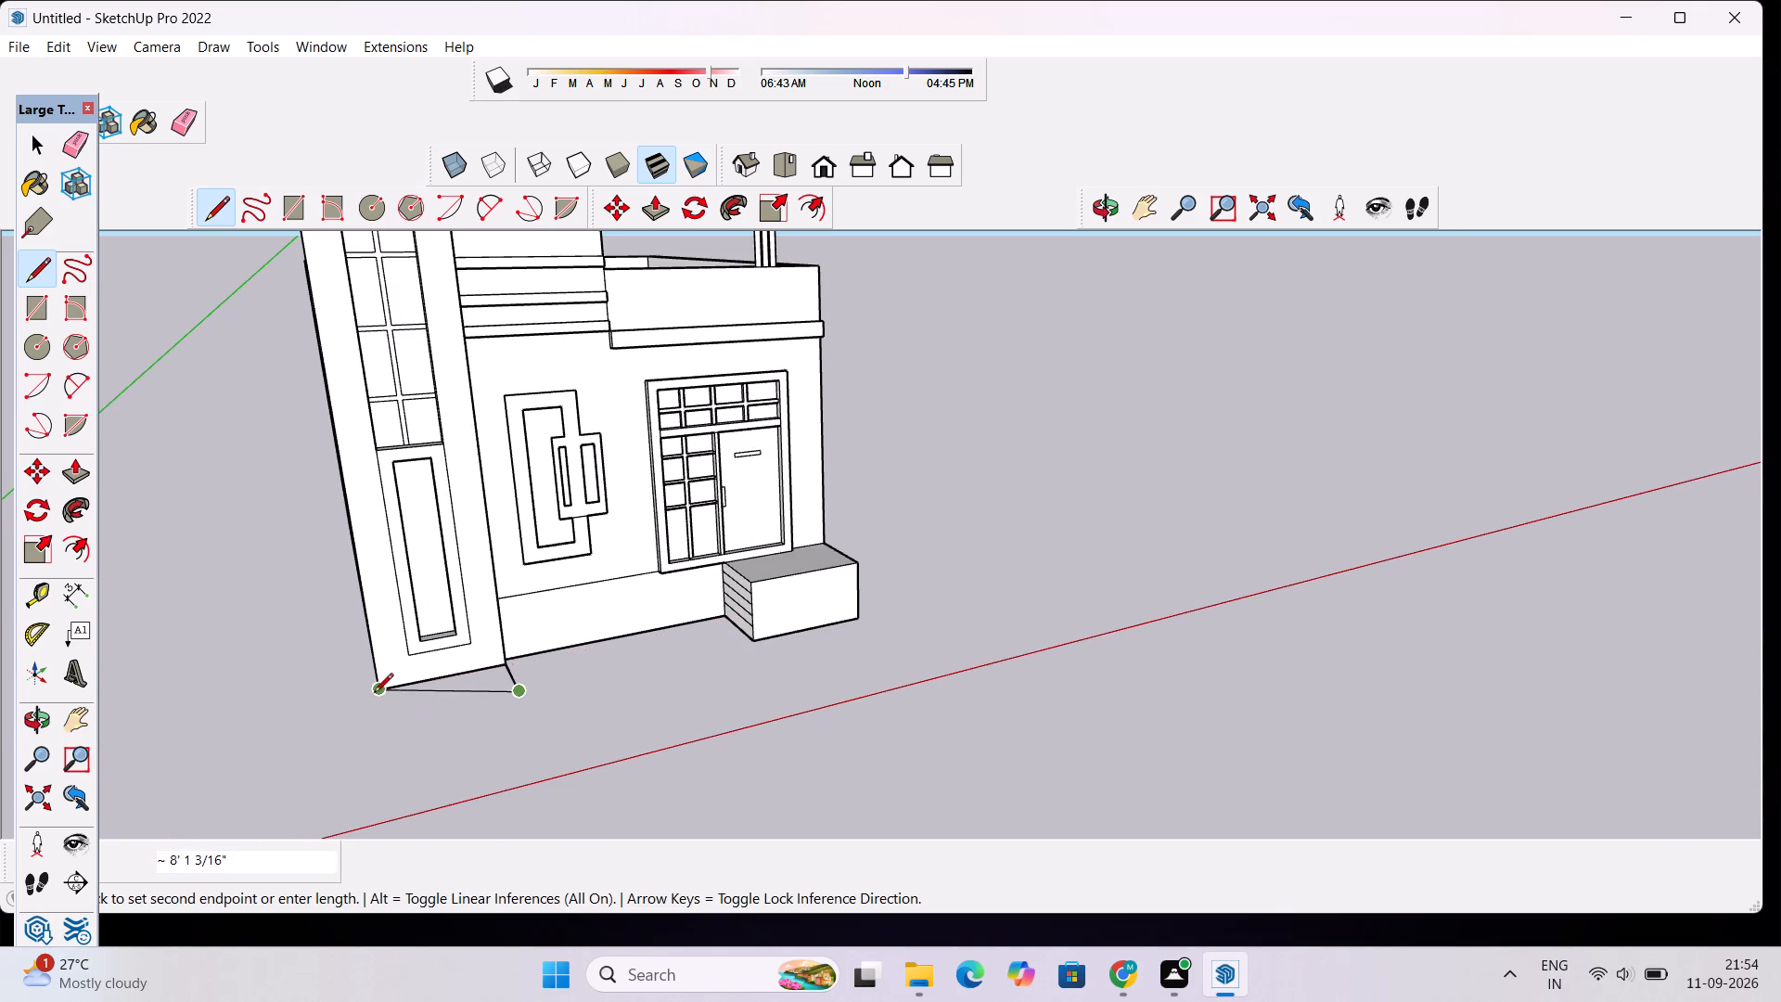
scroll(374, 694, "up", 16)
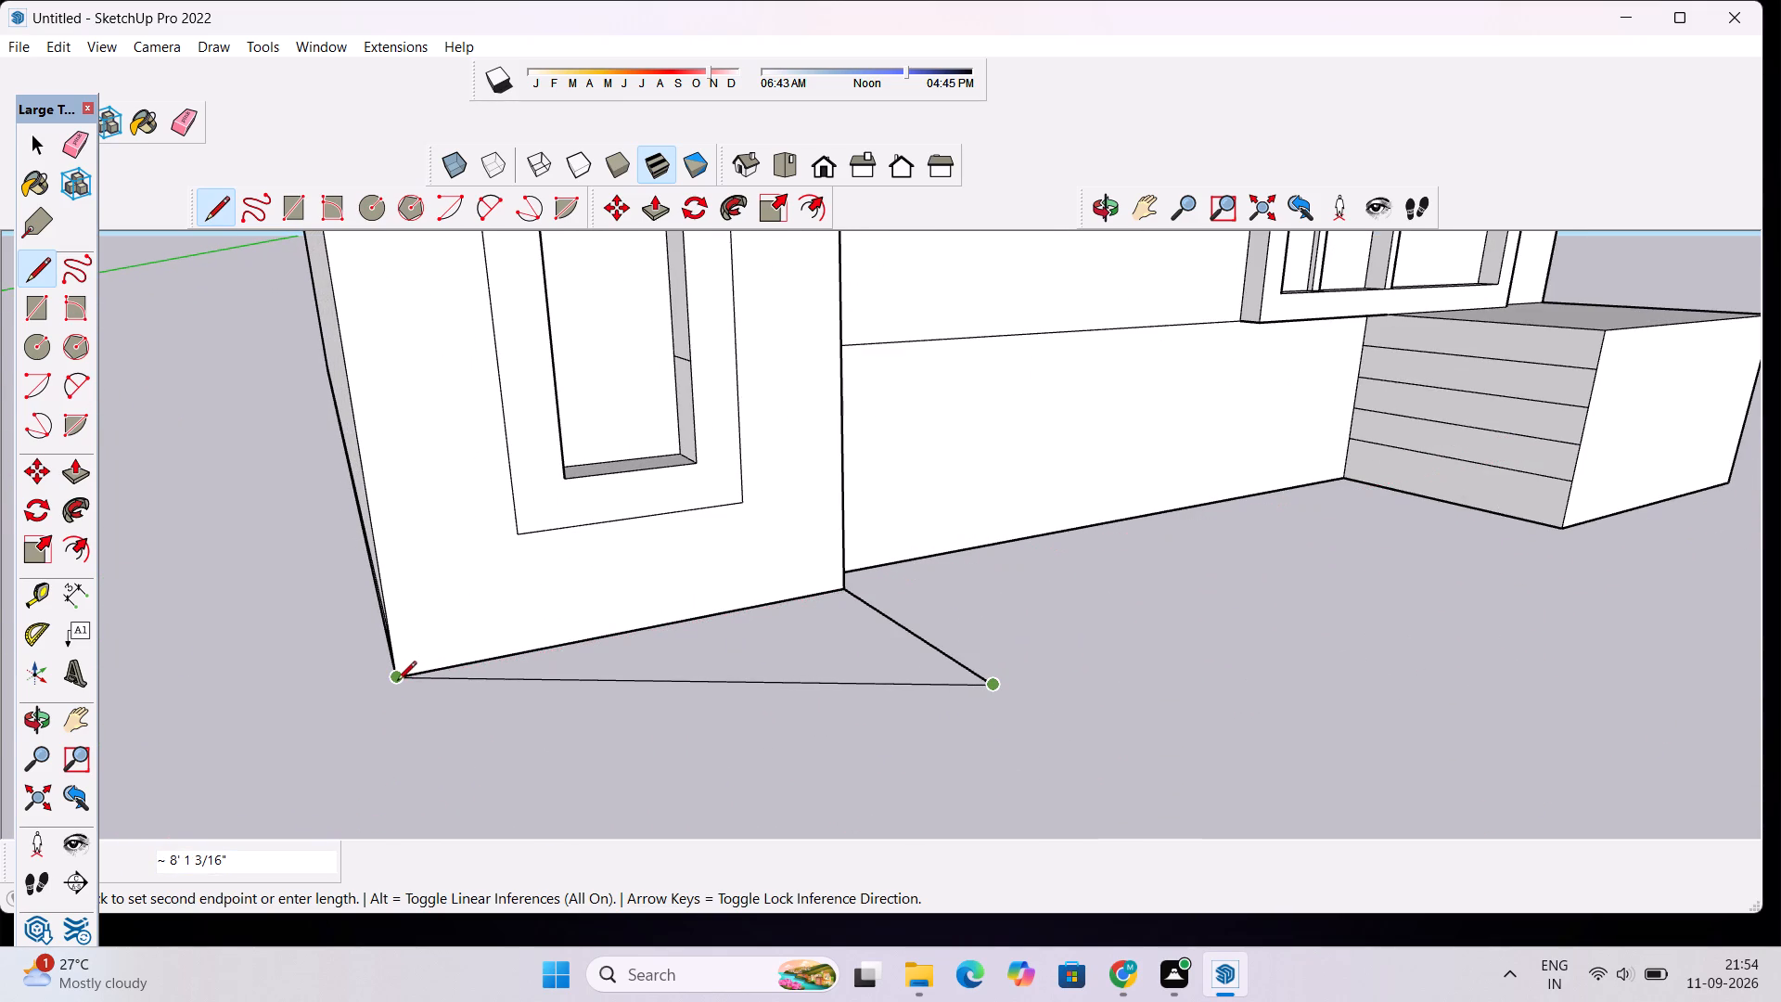
scroll(423, 722, "down", 5)
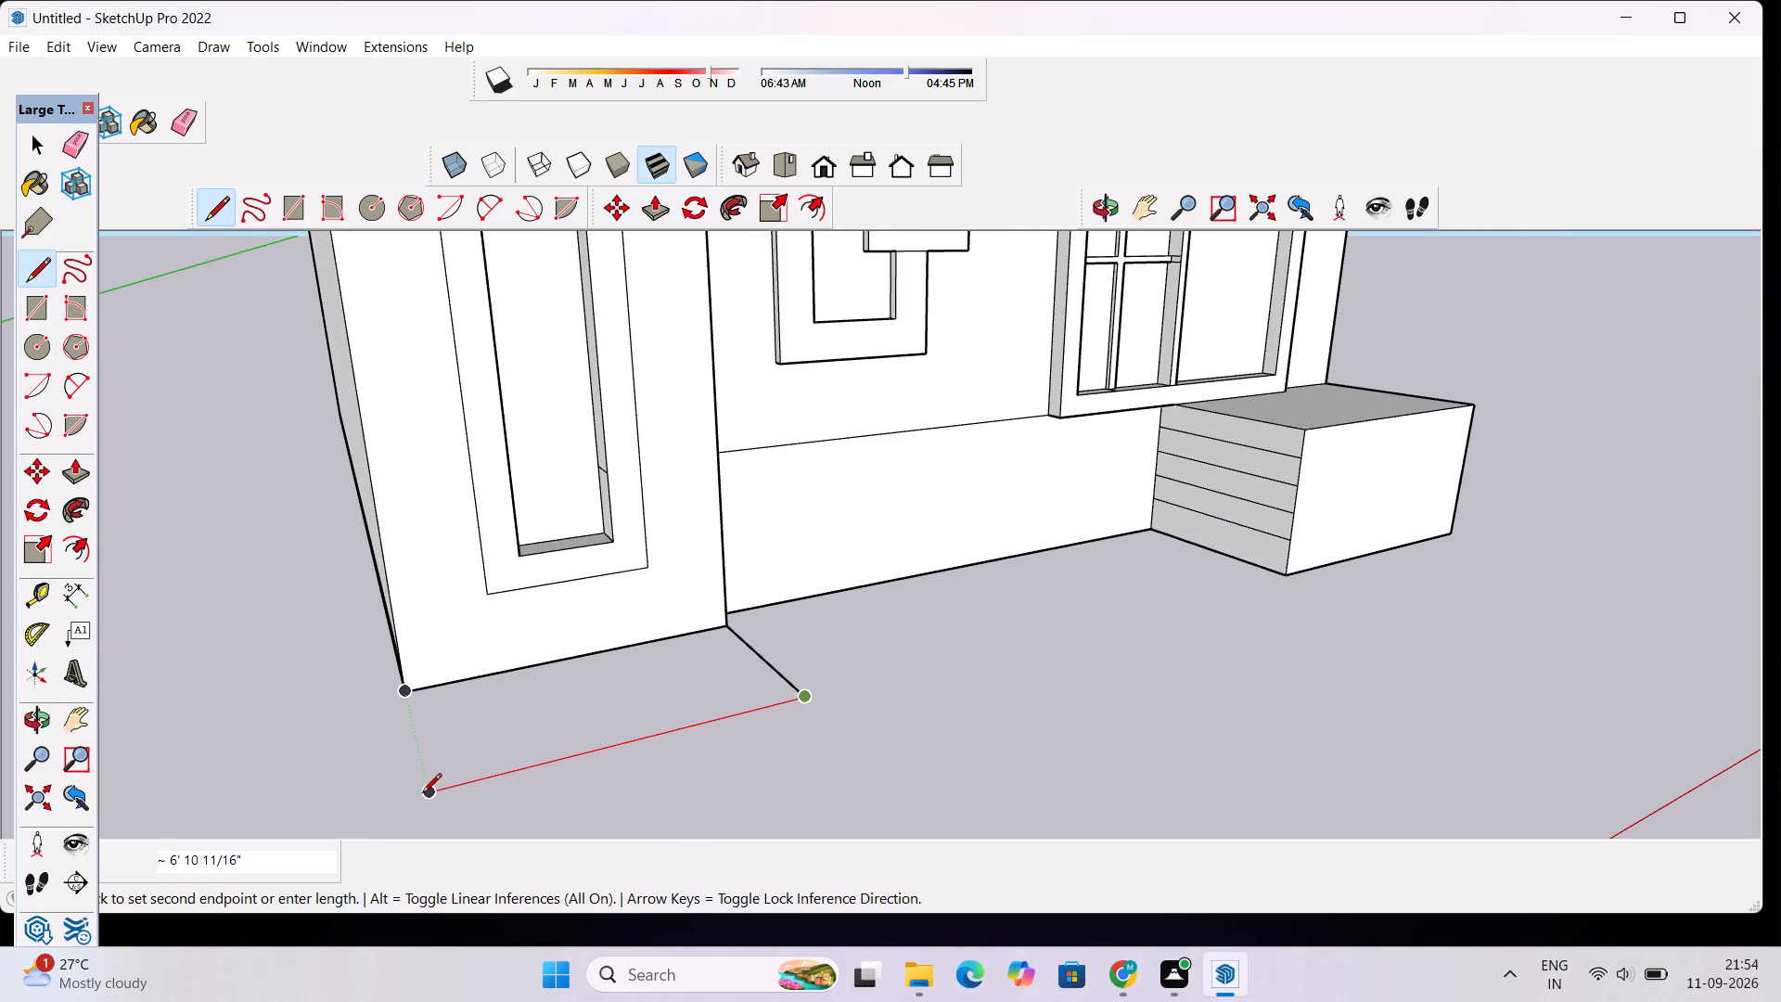
left_click(422, 794)
left_click(402, 694)
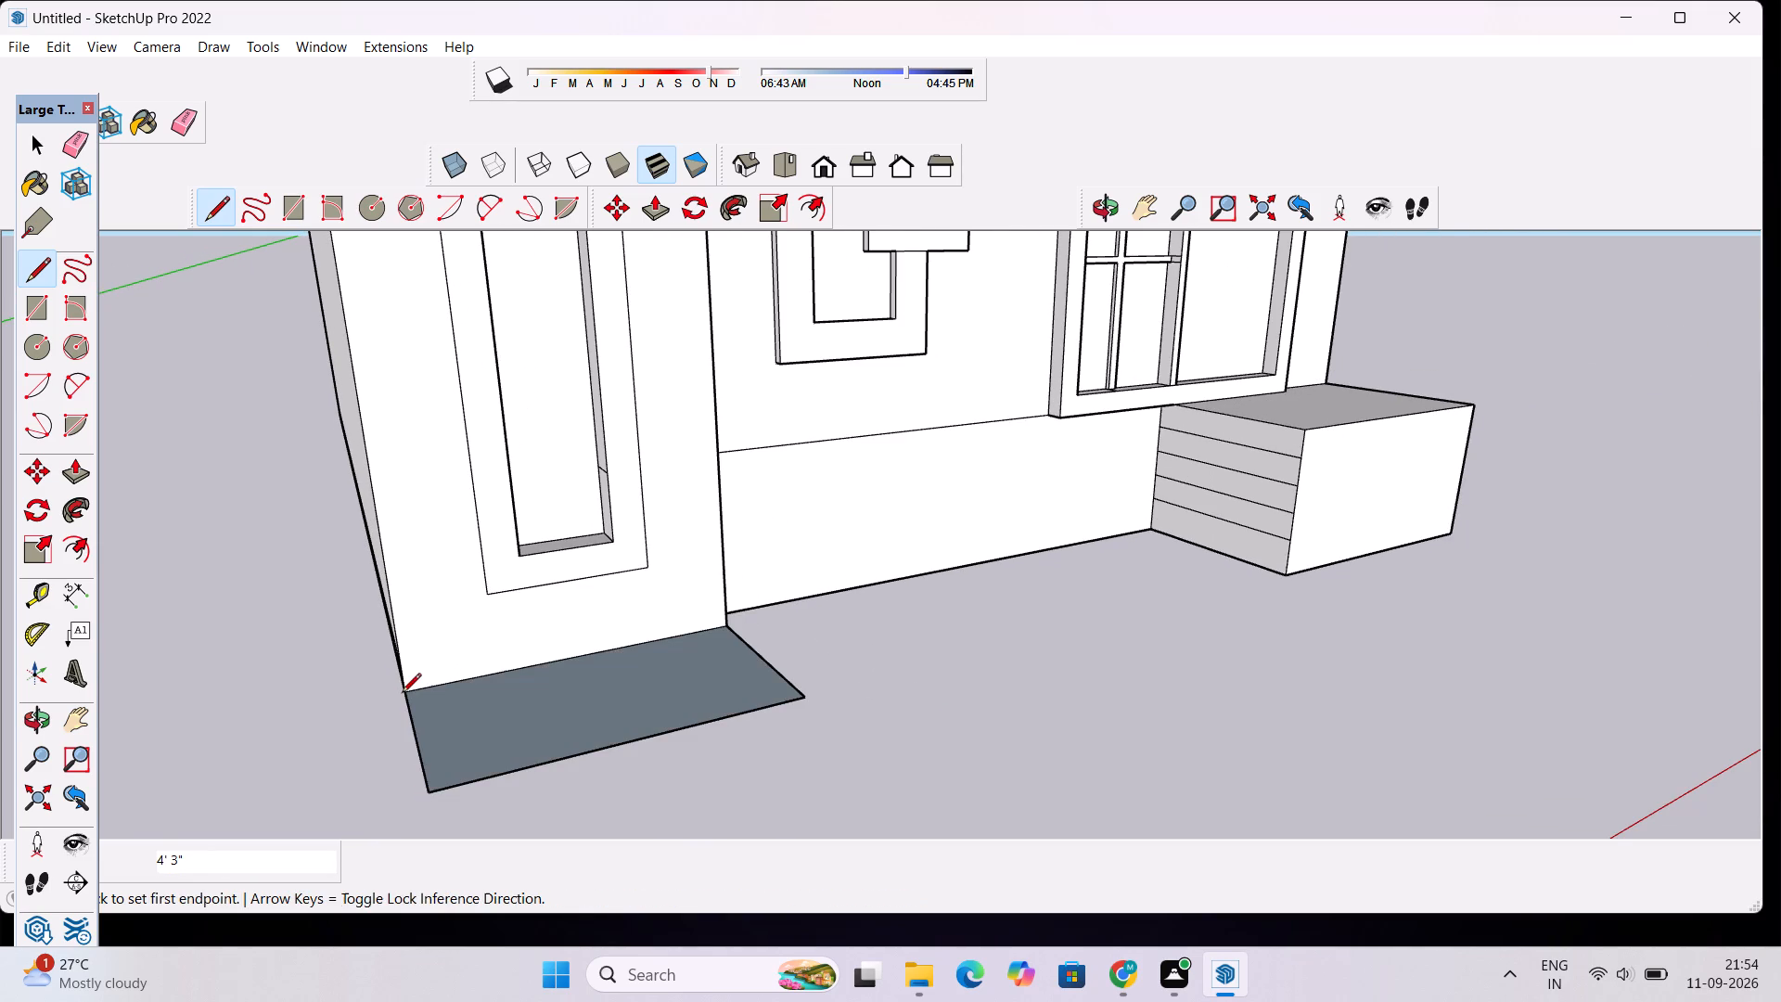
key("space")
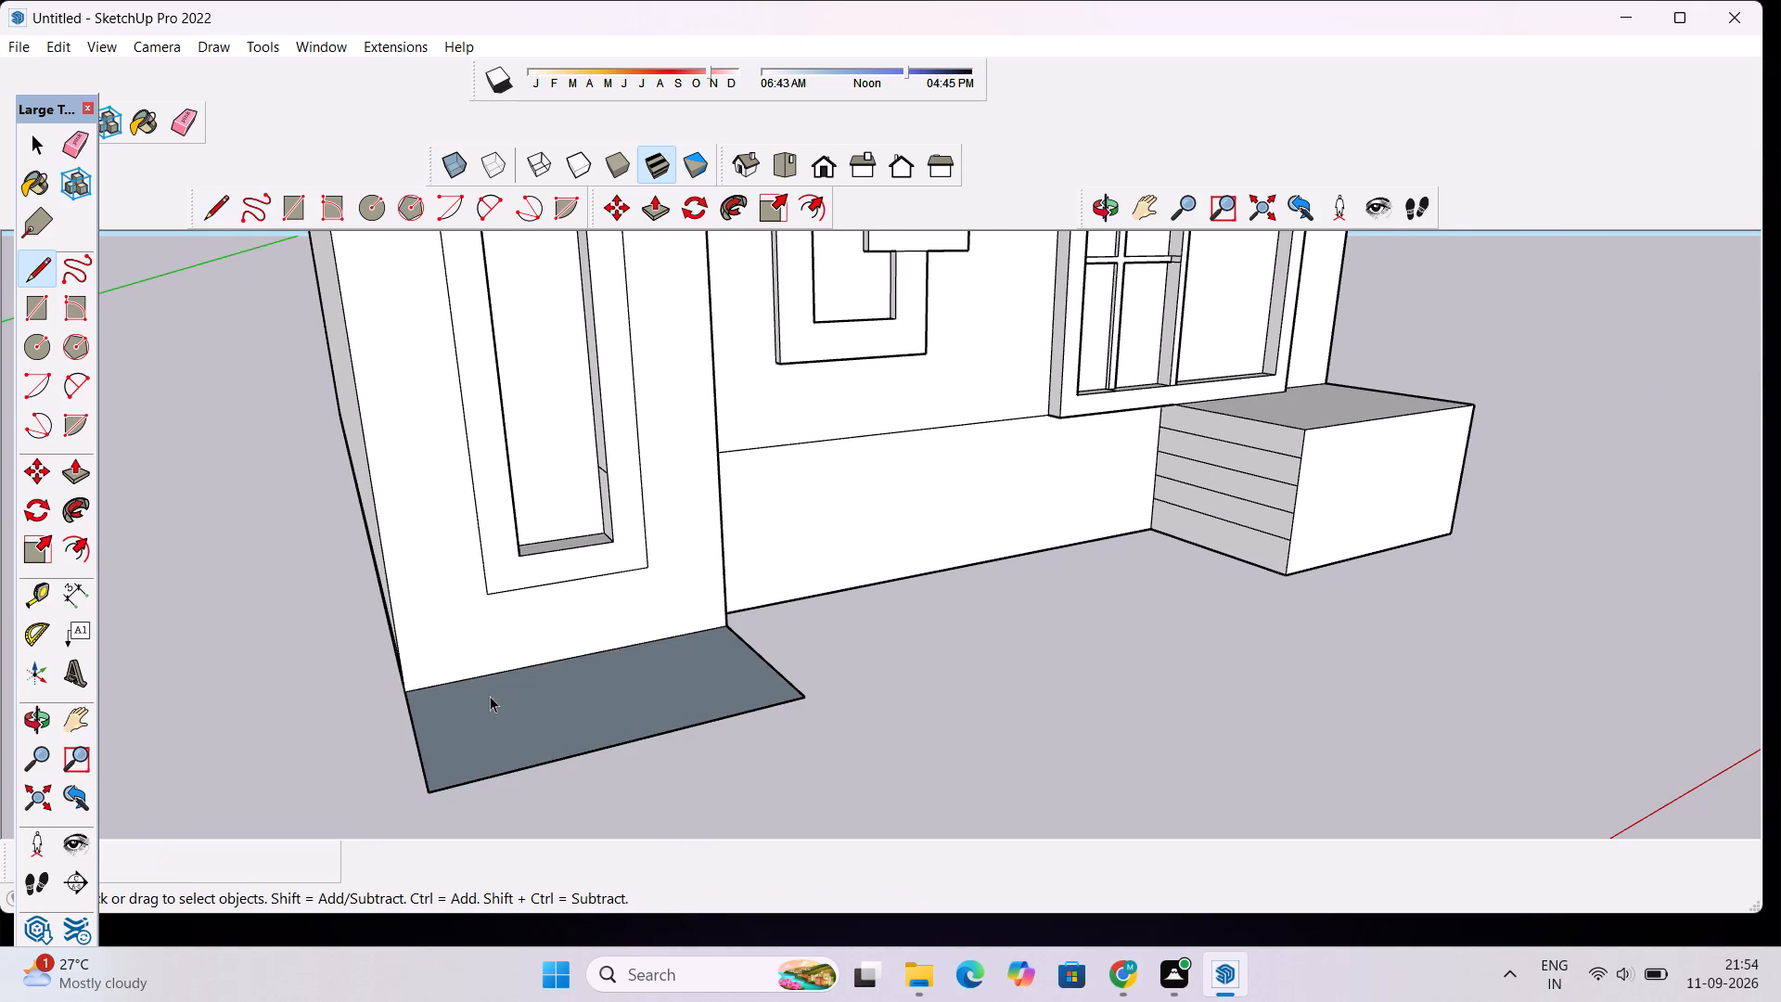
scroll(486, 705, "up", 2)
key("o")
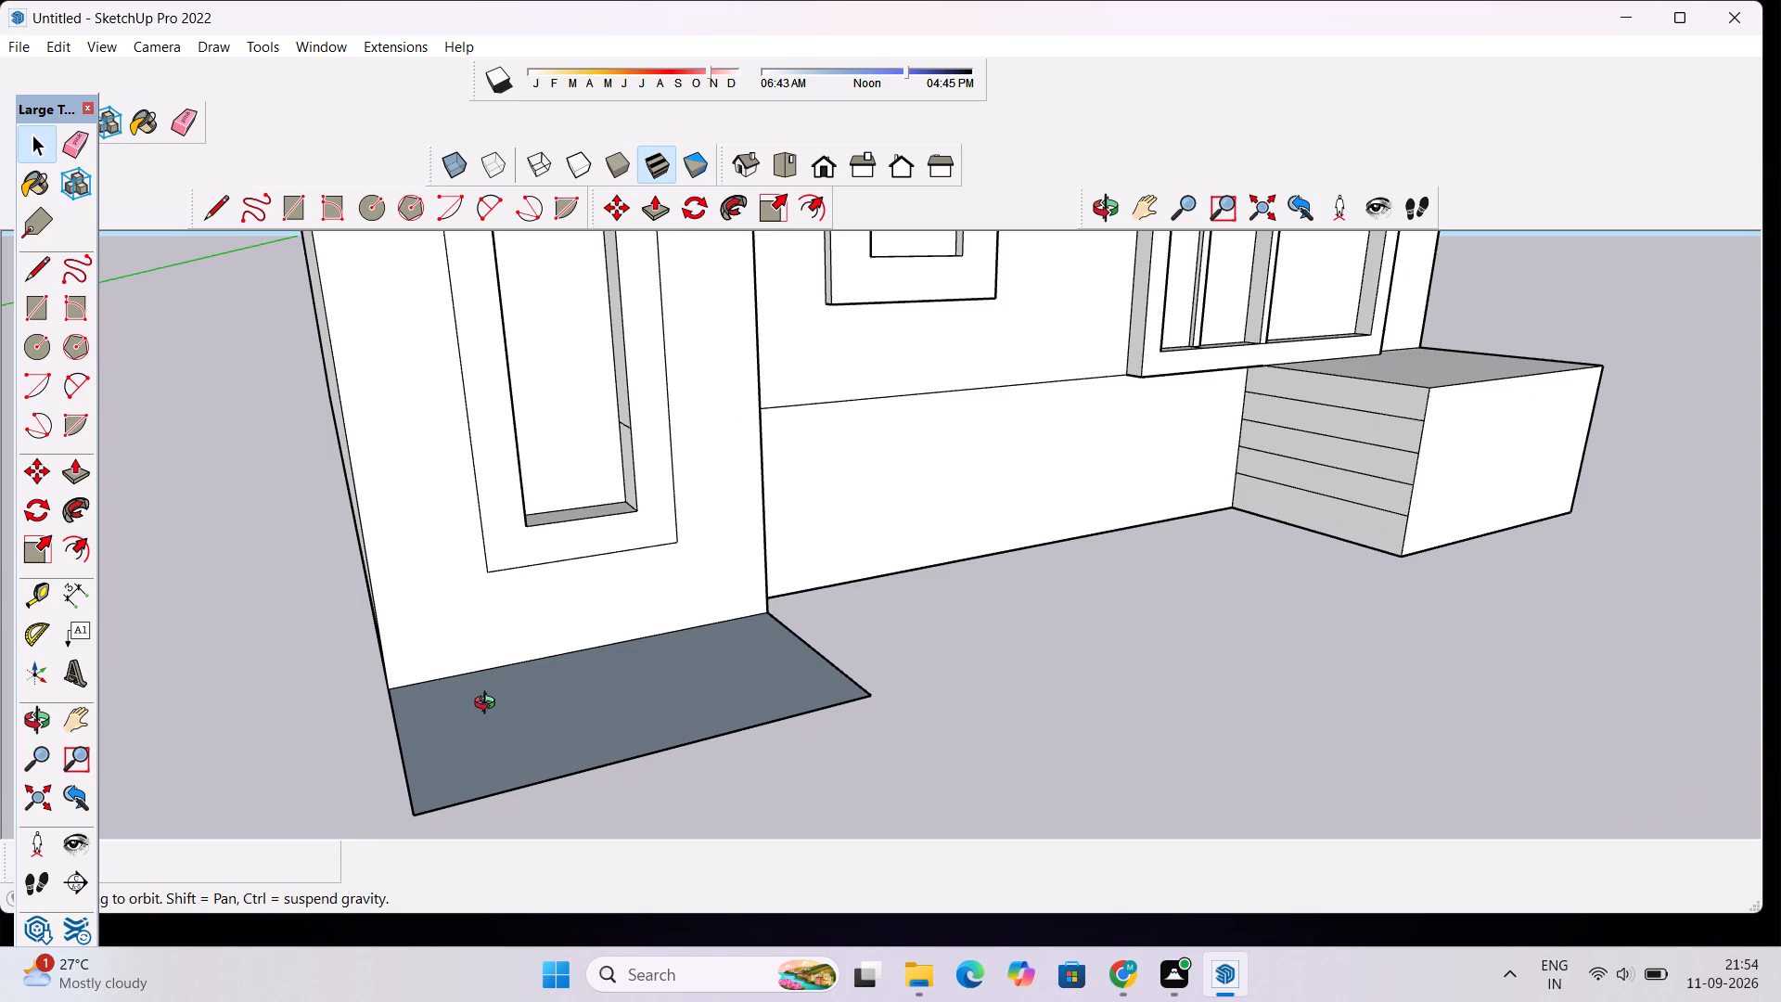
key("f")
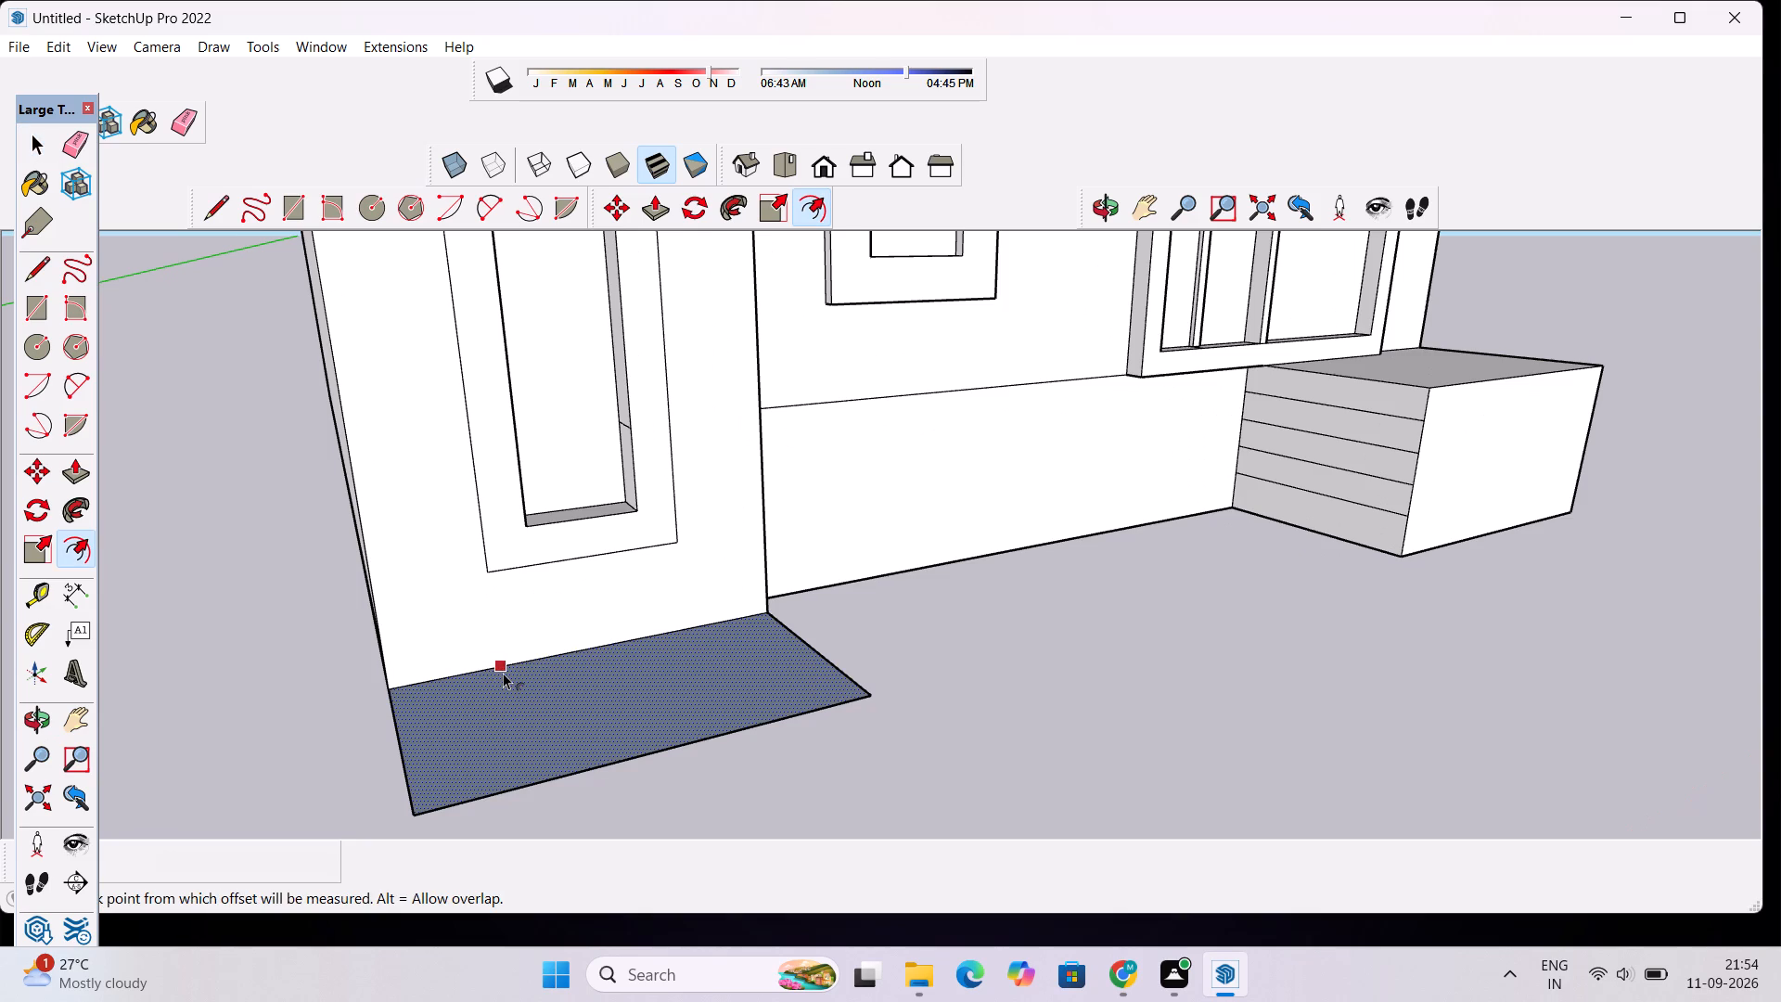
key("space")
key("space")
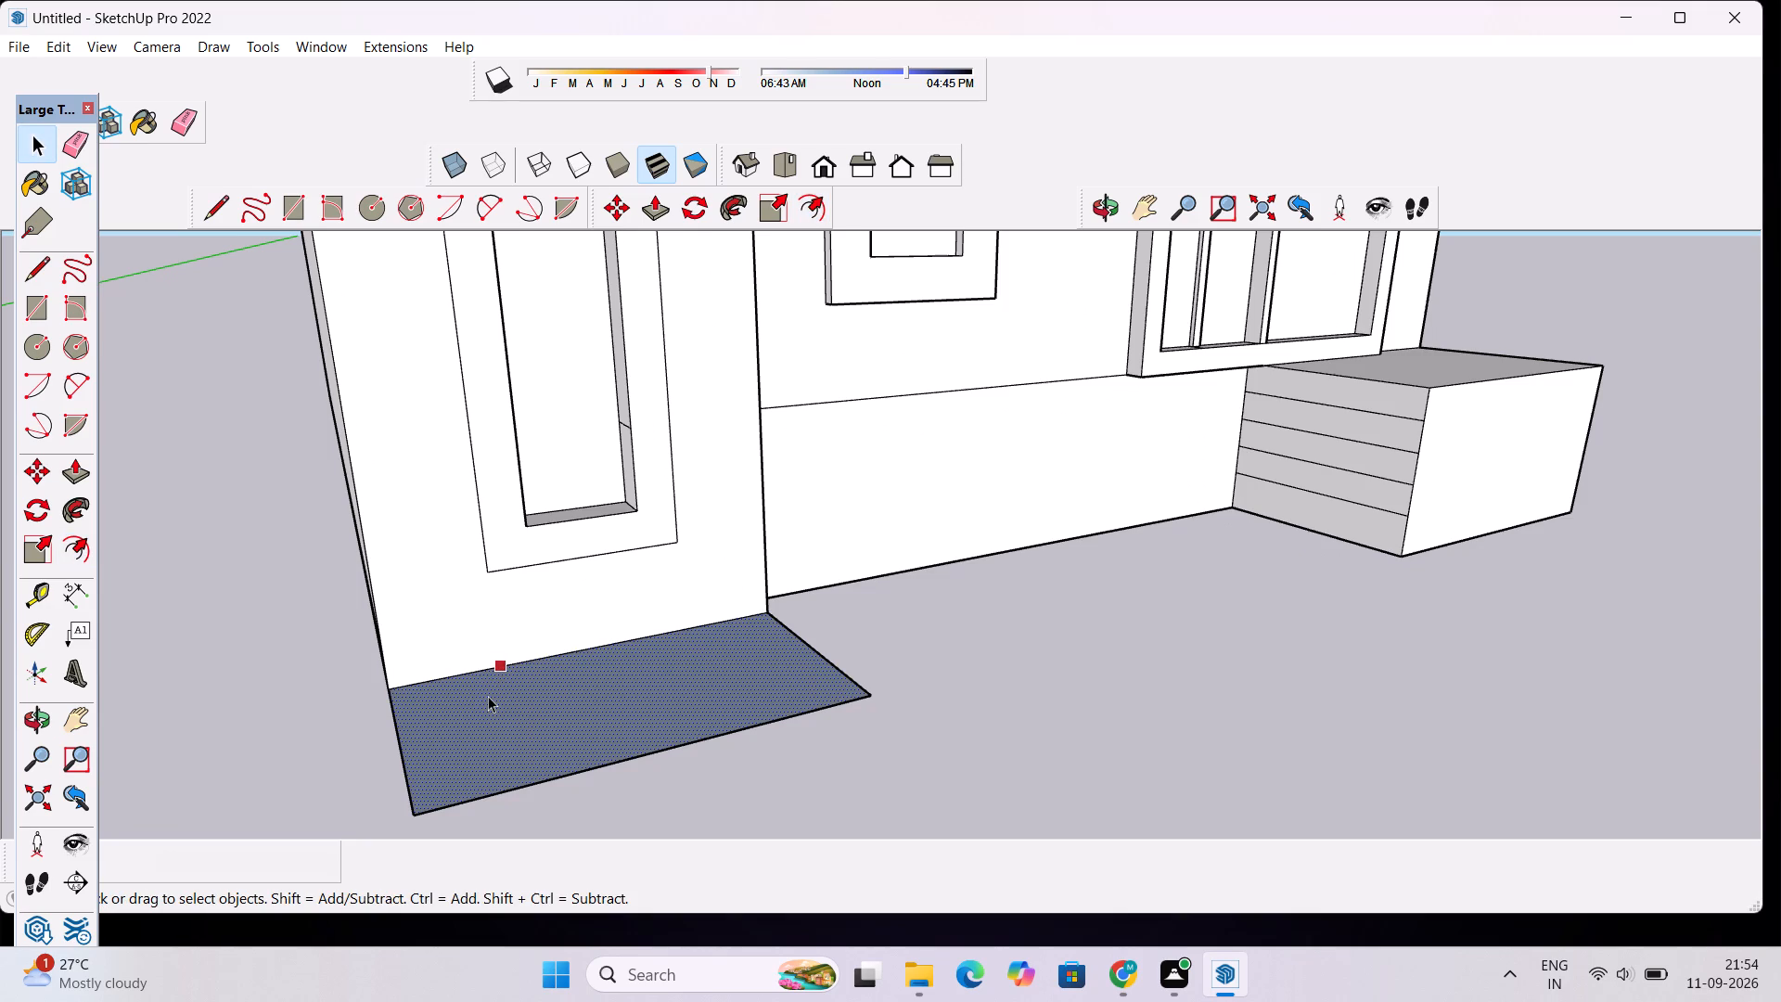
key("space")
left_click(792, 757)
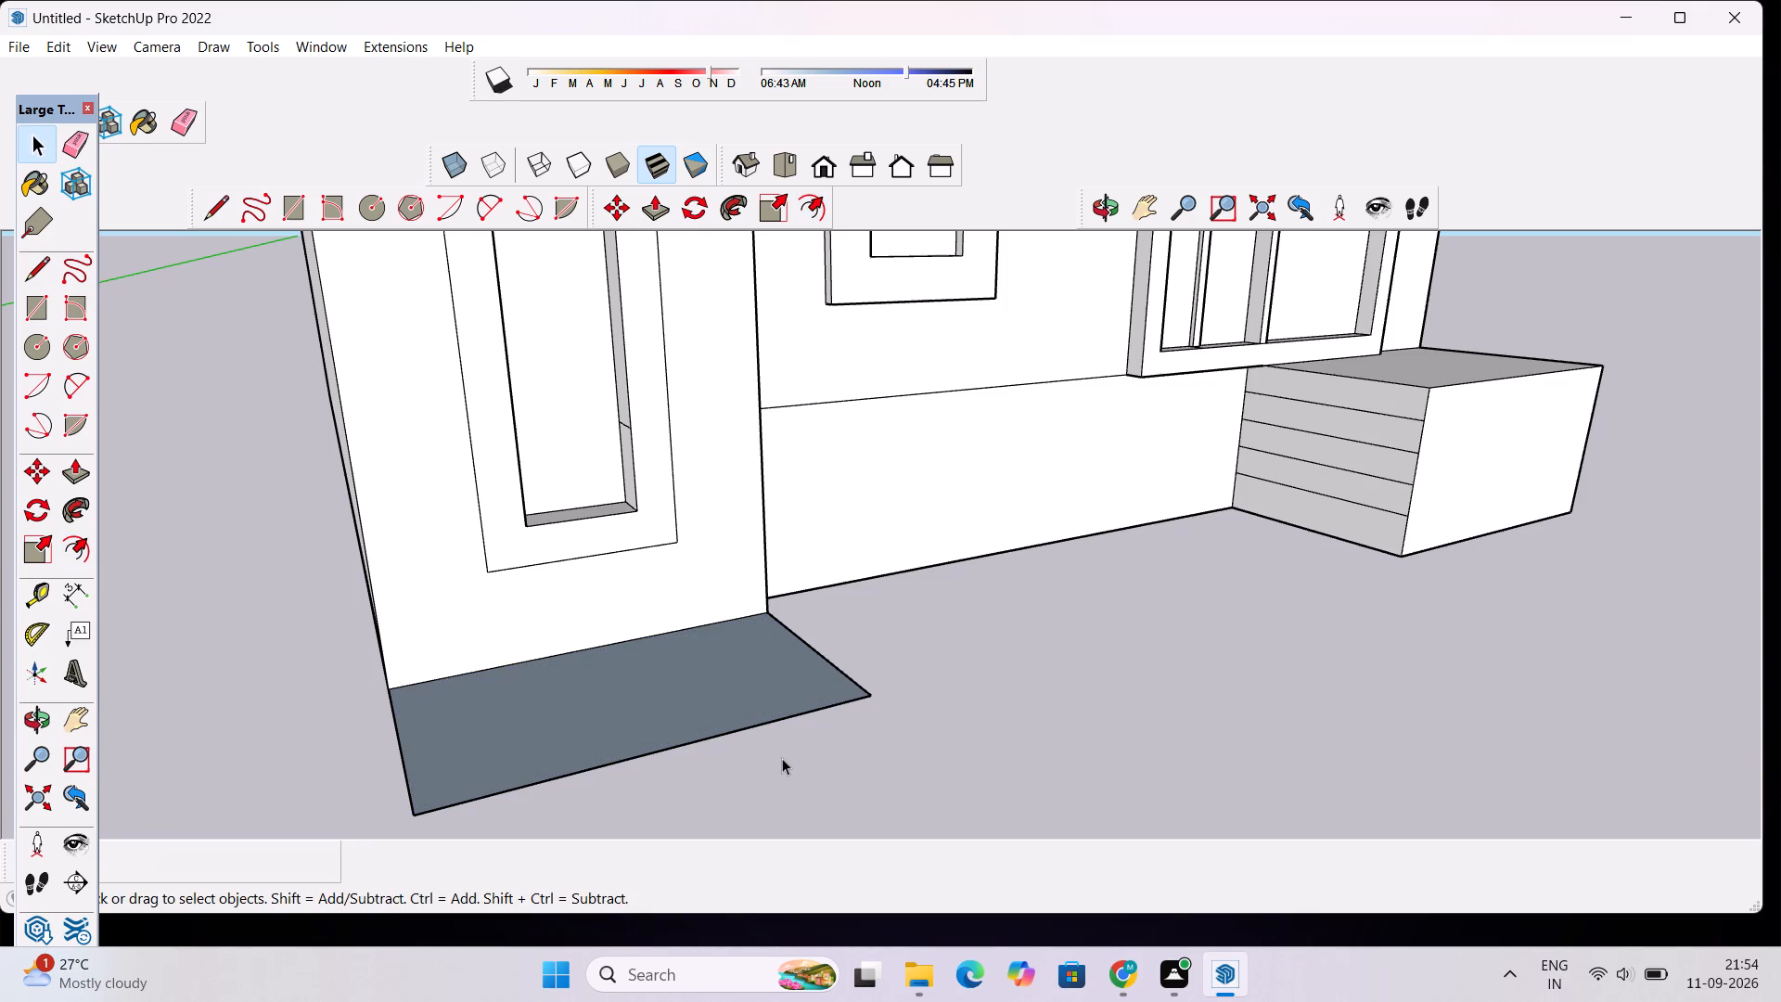
Draw a three-sided inner outline on the ground-level rectangle, about 3' 4" deep and 5' 7" wide, ending at the window pier.
key("l")
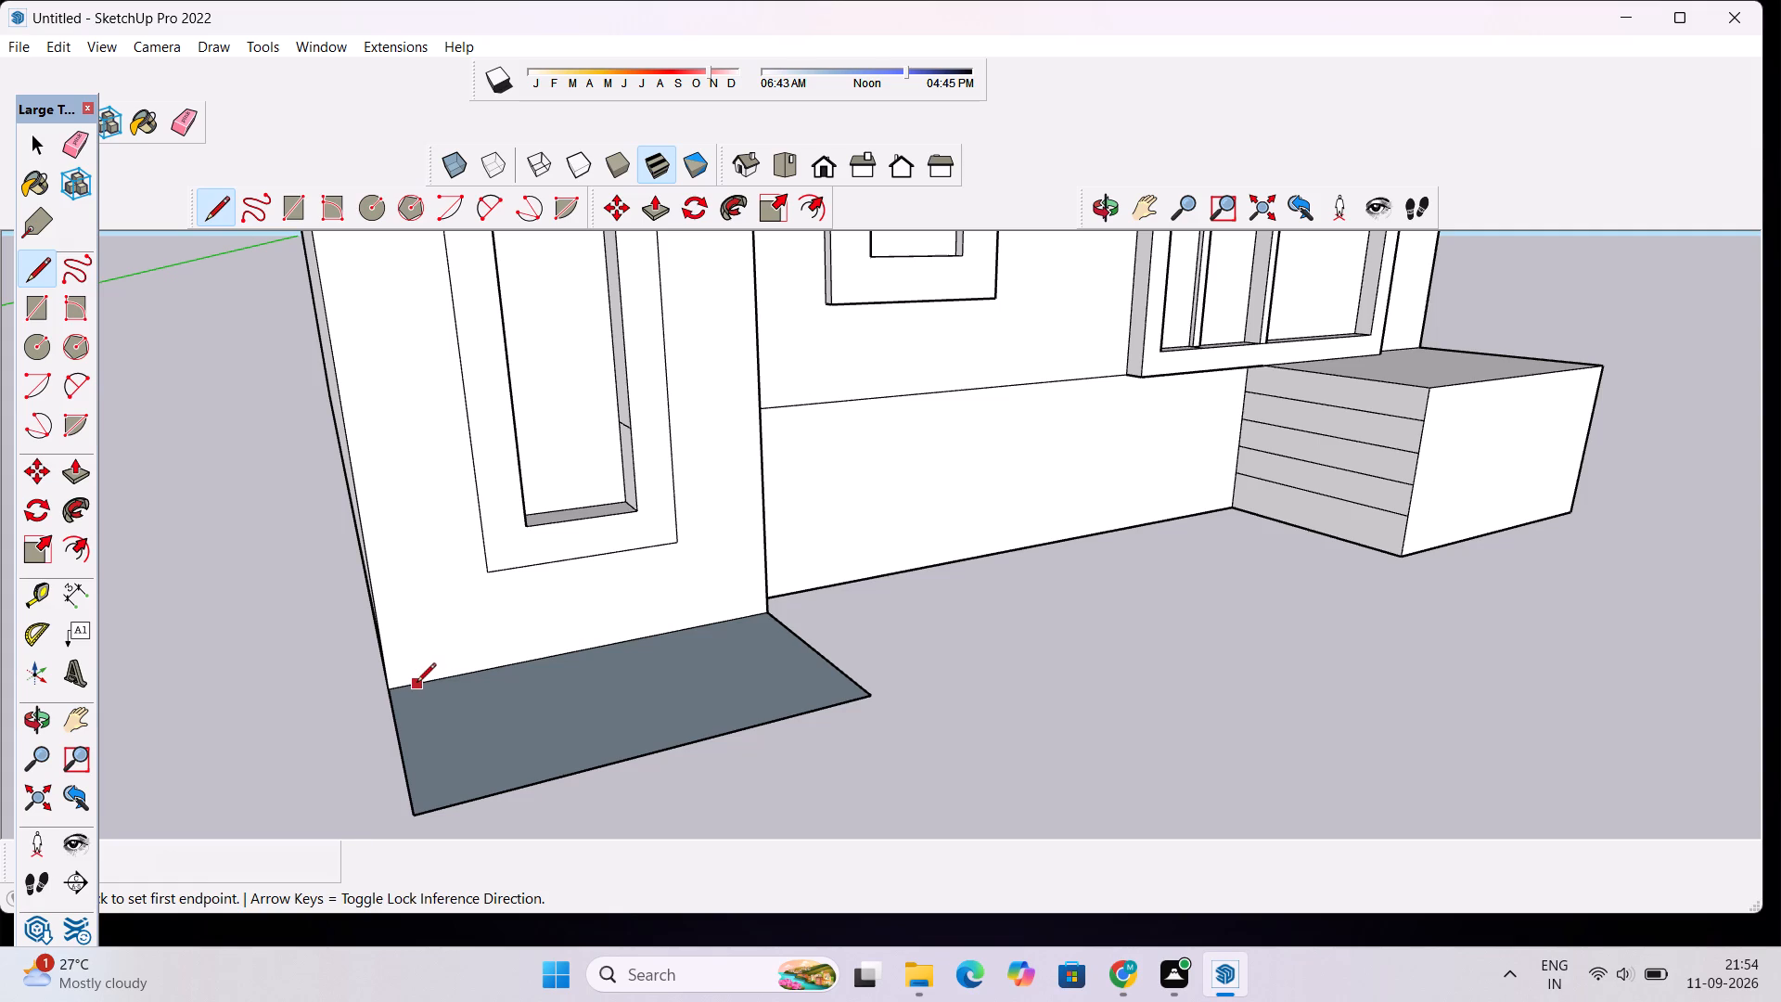
left_click(417, 684)
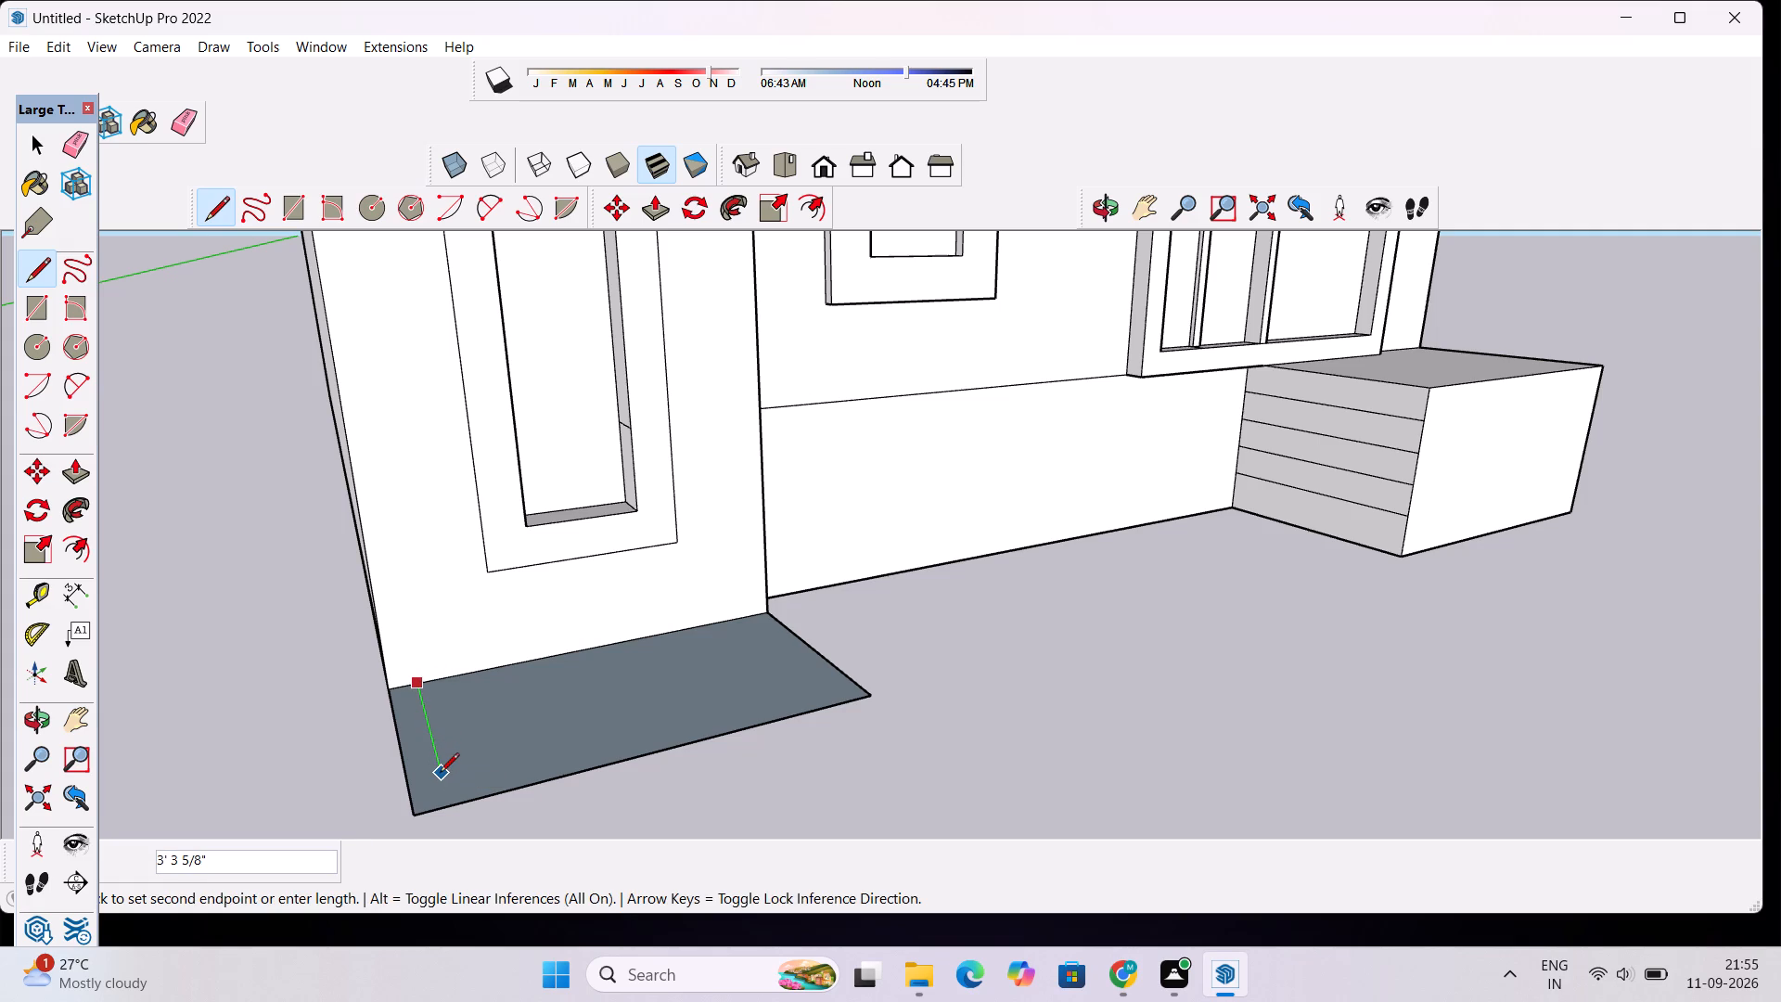
left_click(440, 774)
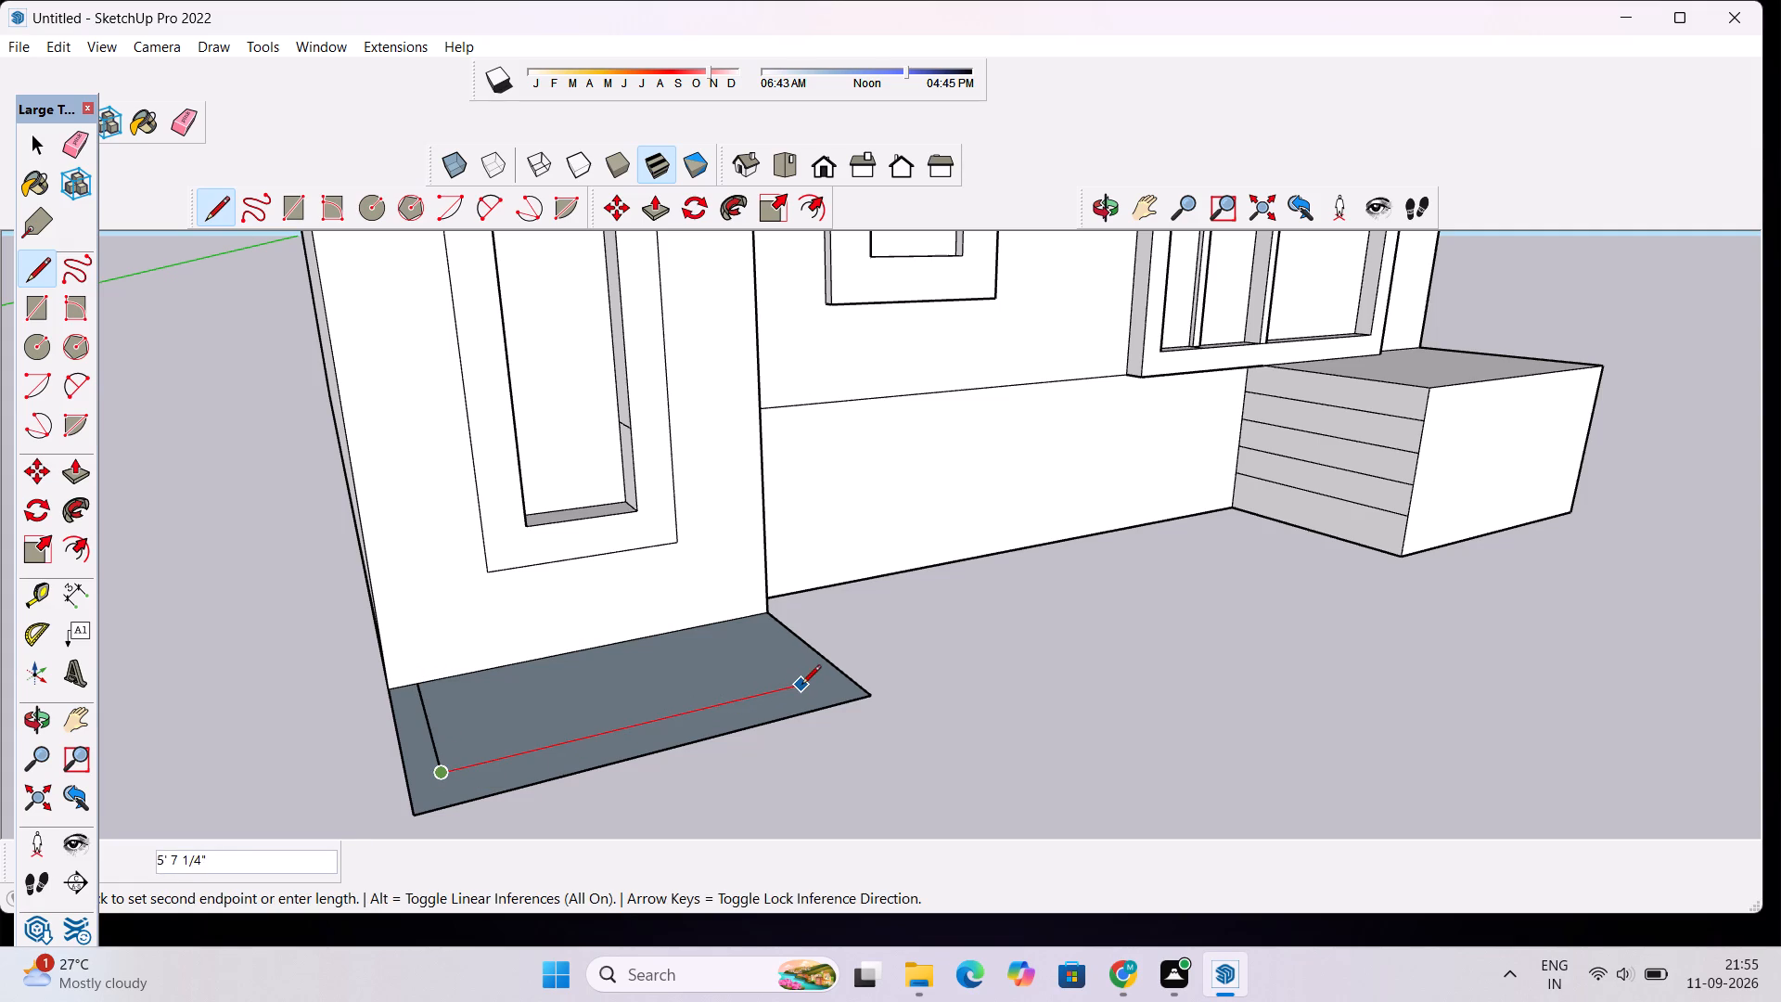
left_click(801, 686)
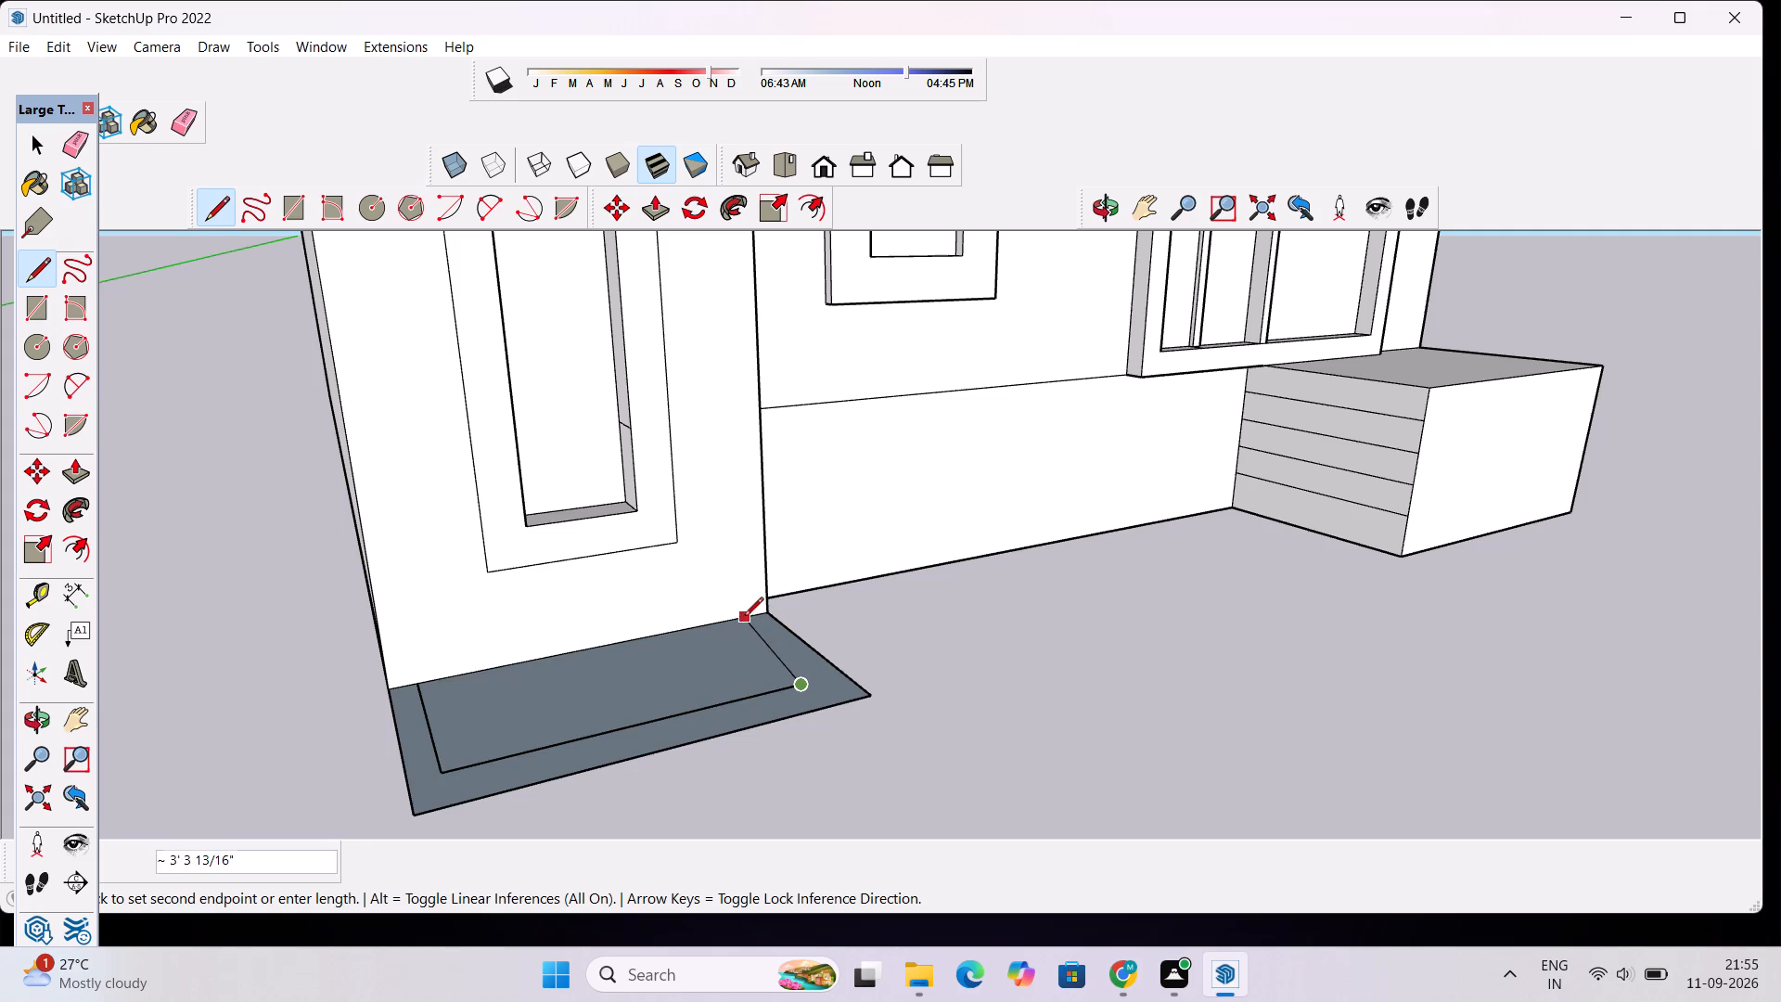
left_click(739, 627)
key("space")
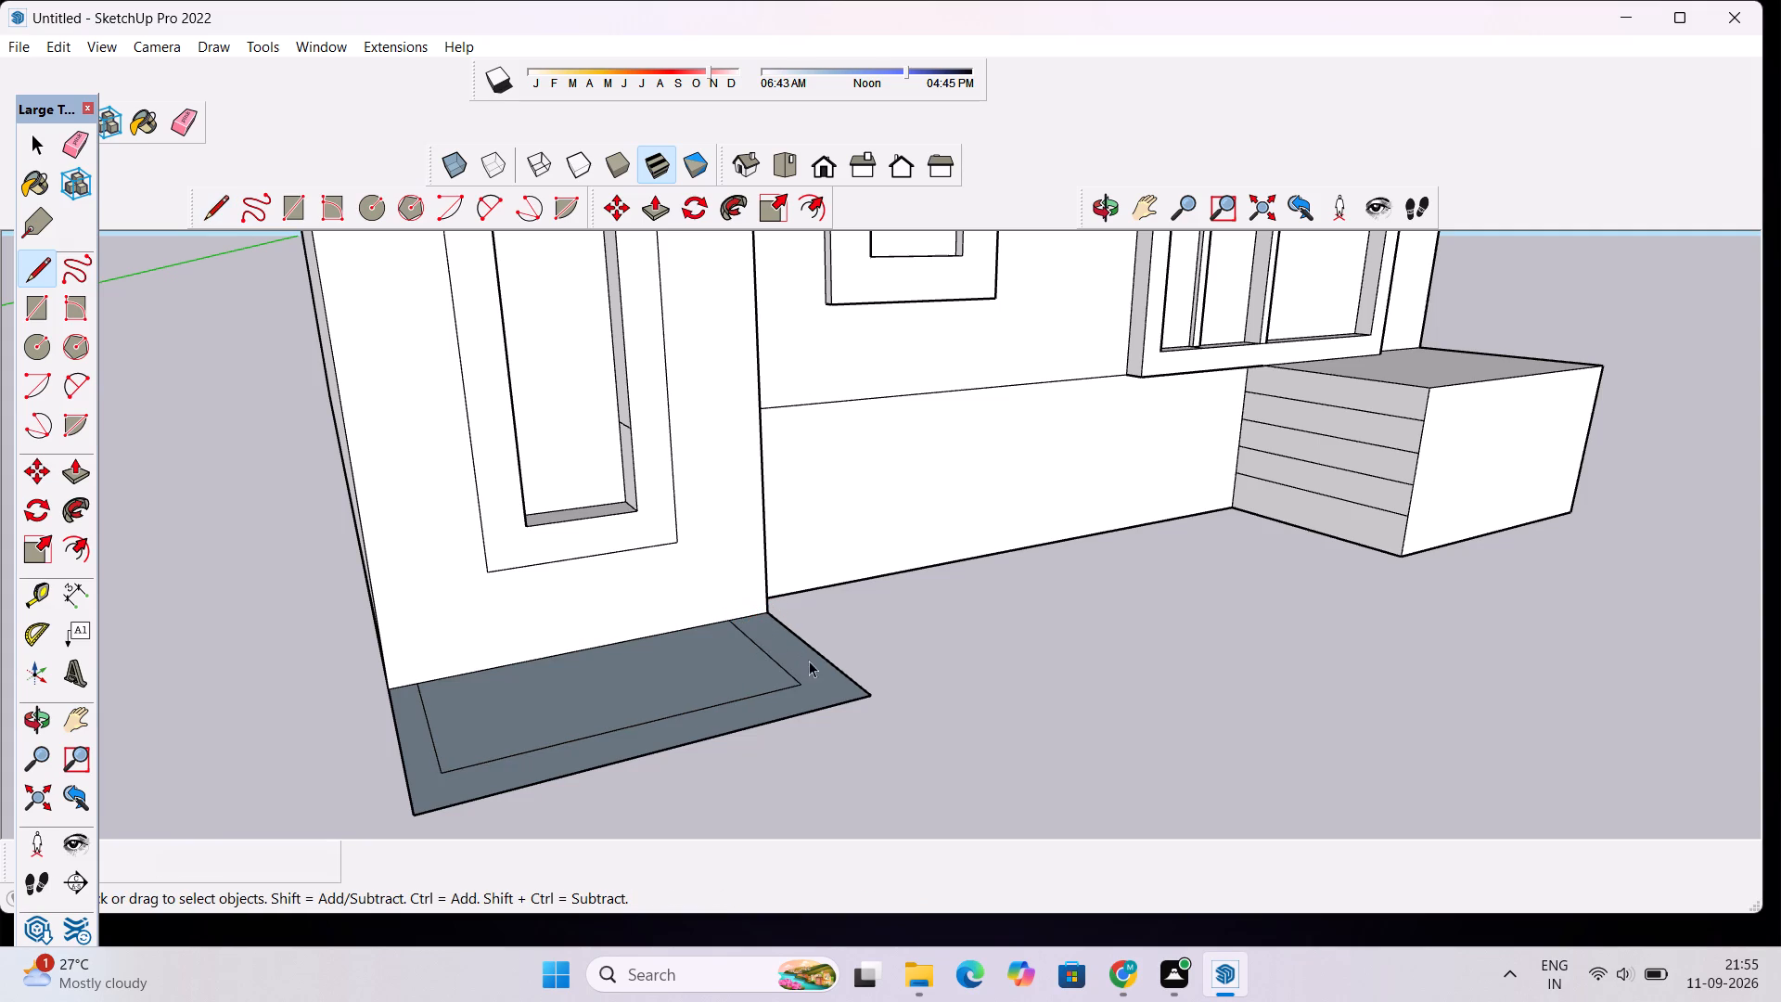
Extrude the border around the inner outline upward about 1' 6" to form a low surrounding wall at the window pier.
left_click(822, 668)
key("p")
left_click(822, 669)
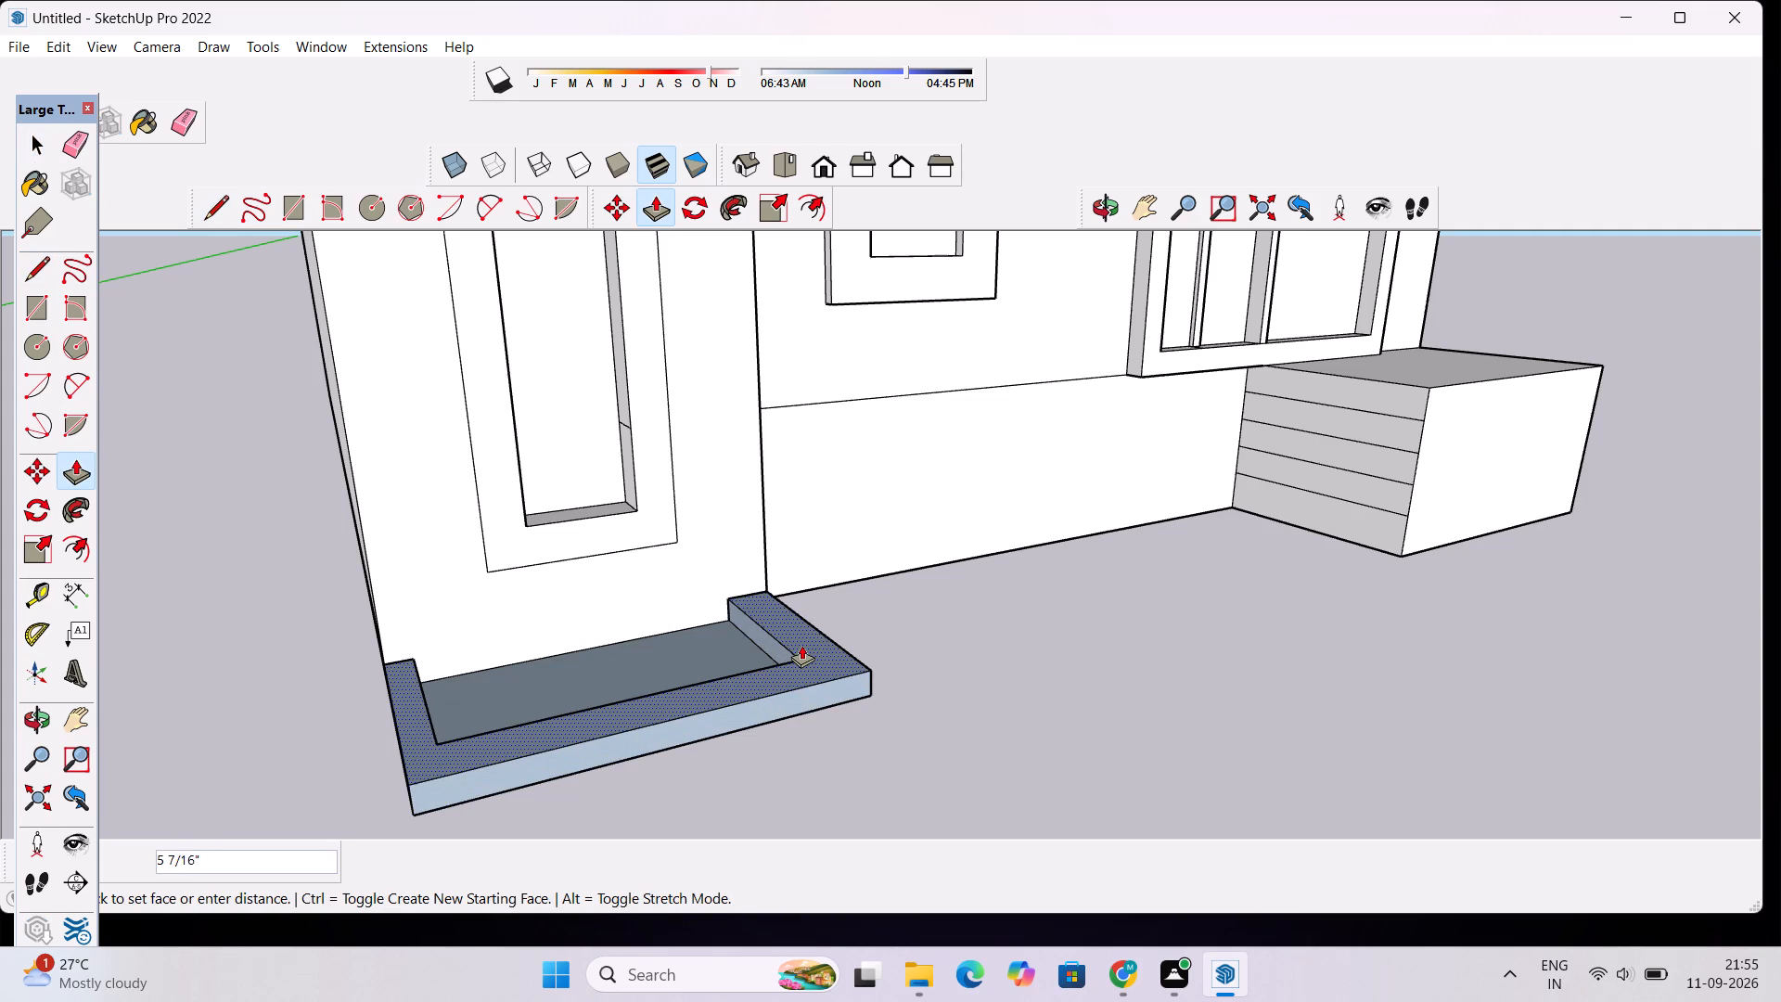
scroll(775, 630, "down", 2)
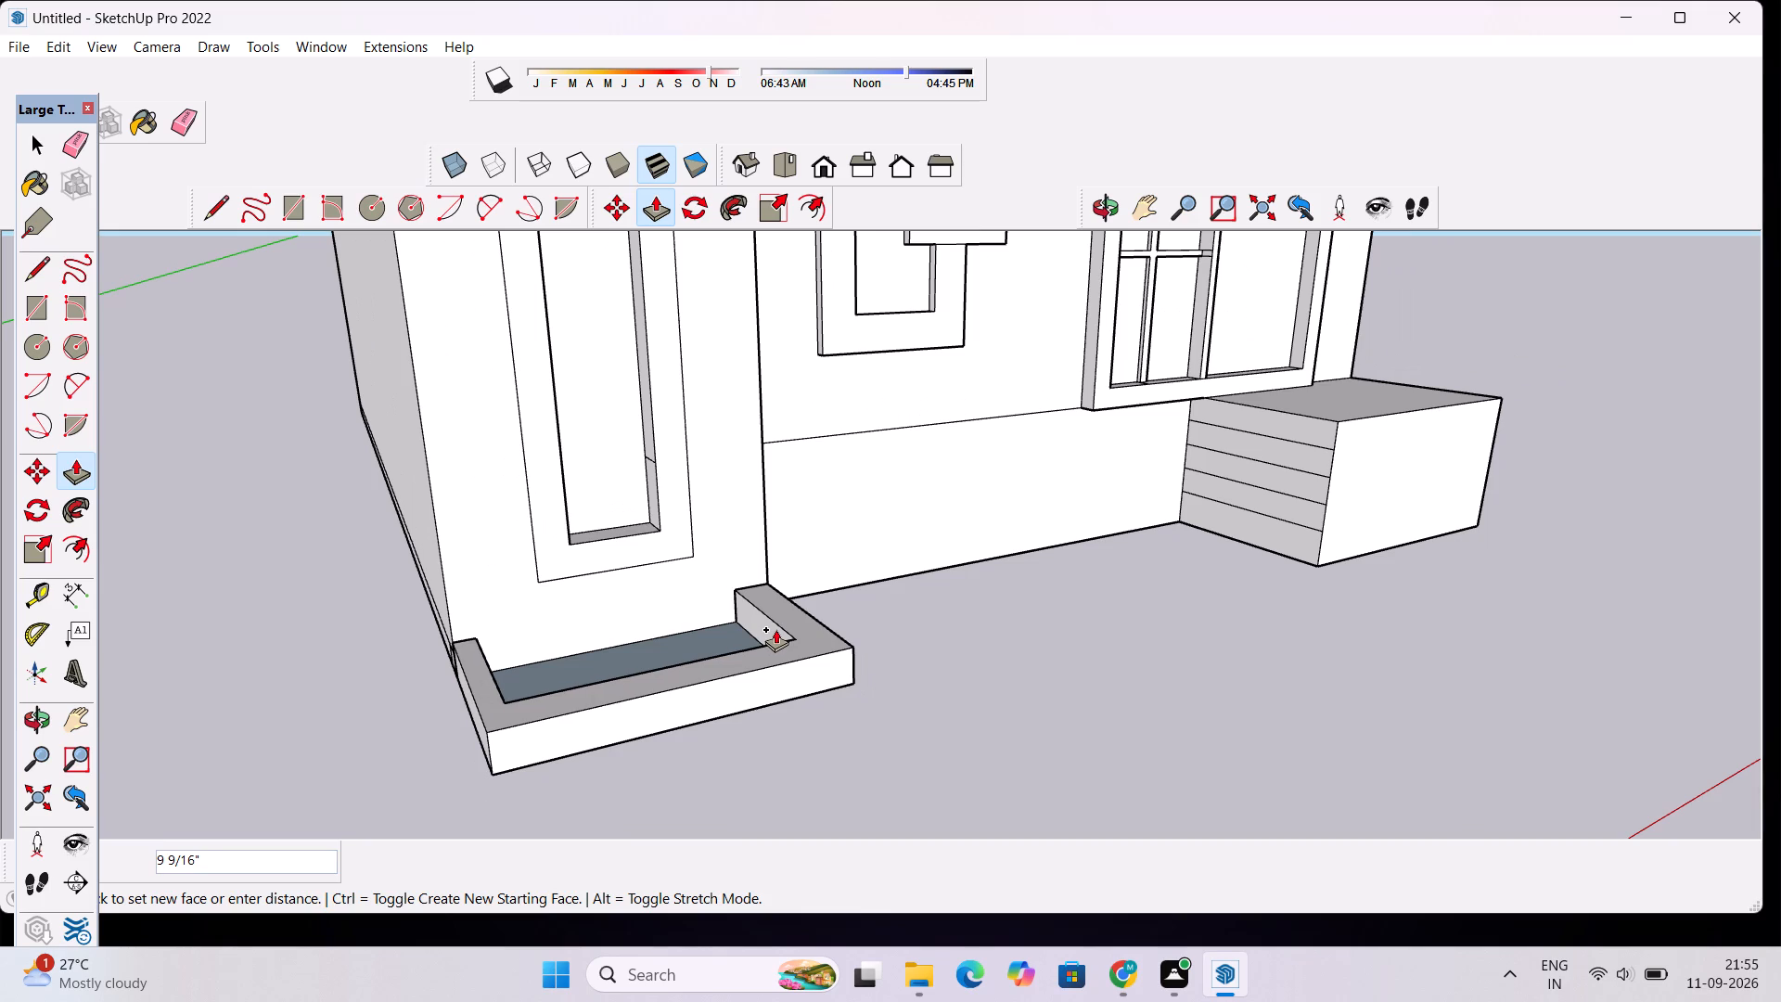
left_click(768, 599)
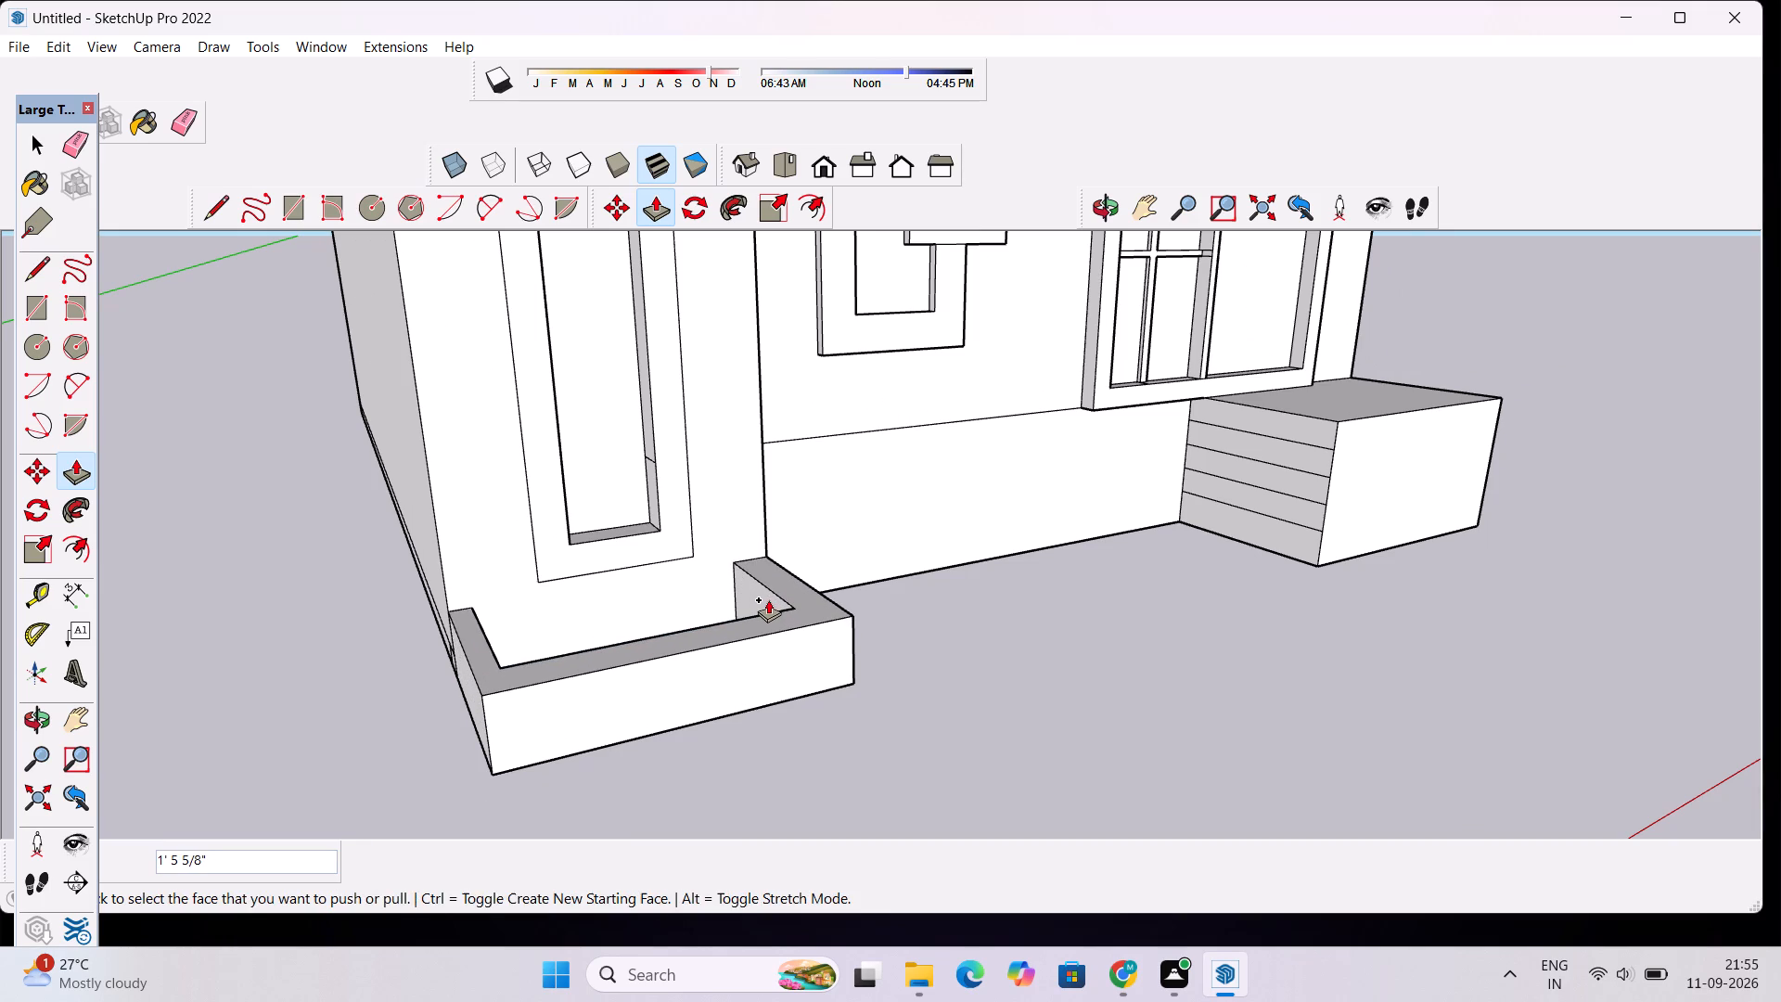
key("space")
Raise the recessed floor face inside the low wall by 0.5".
left_click(1106, 221)
left_click_drag(1108, 576, 957, 457)
scroll(917, 474, "down", 5)
scroll(875, 562, "up", 3)
left_click_drag(879, 613, 881, 805)
scroll(911, 661, "down", 5)
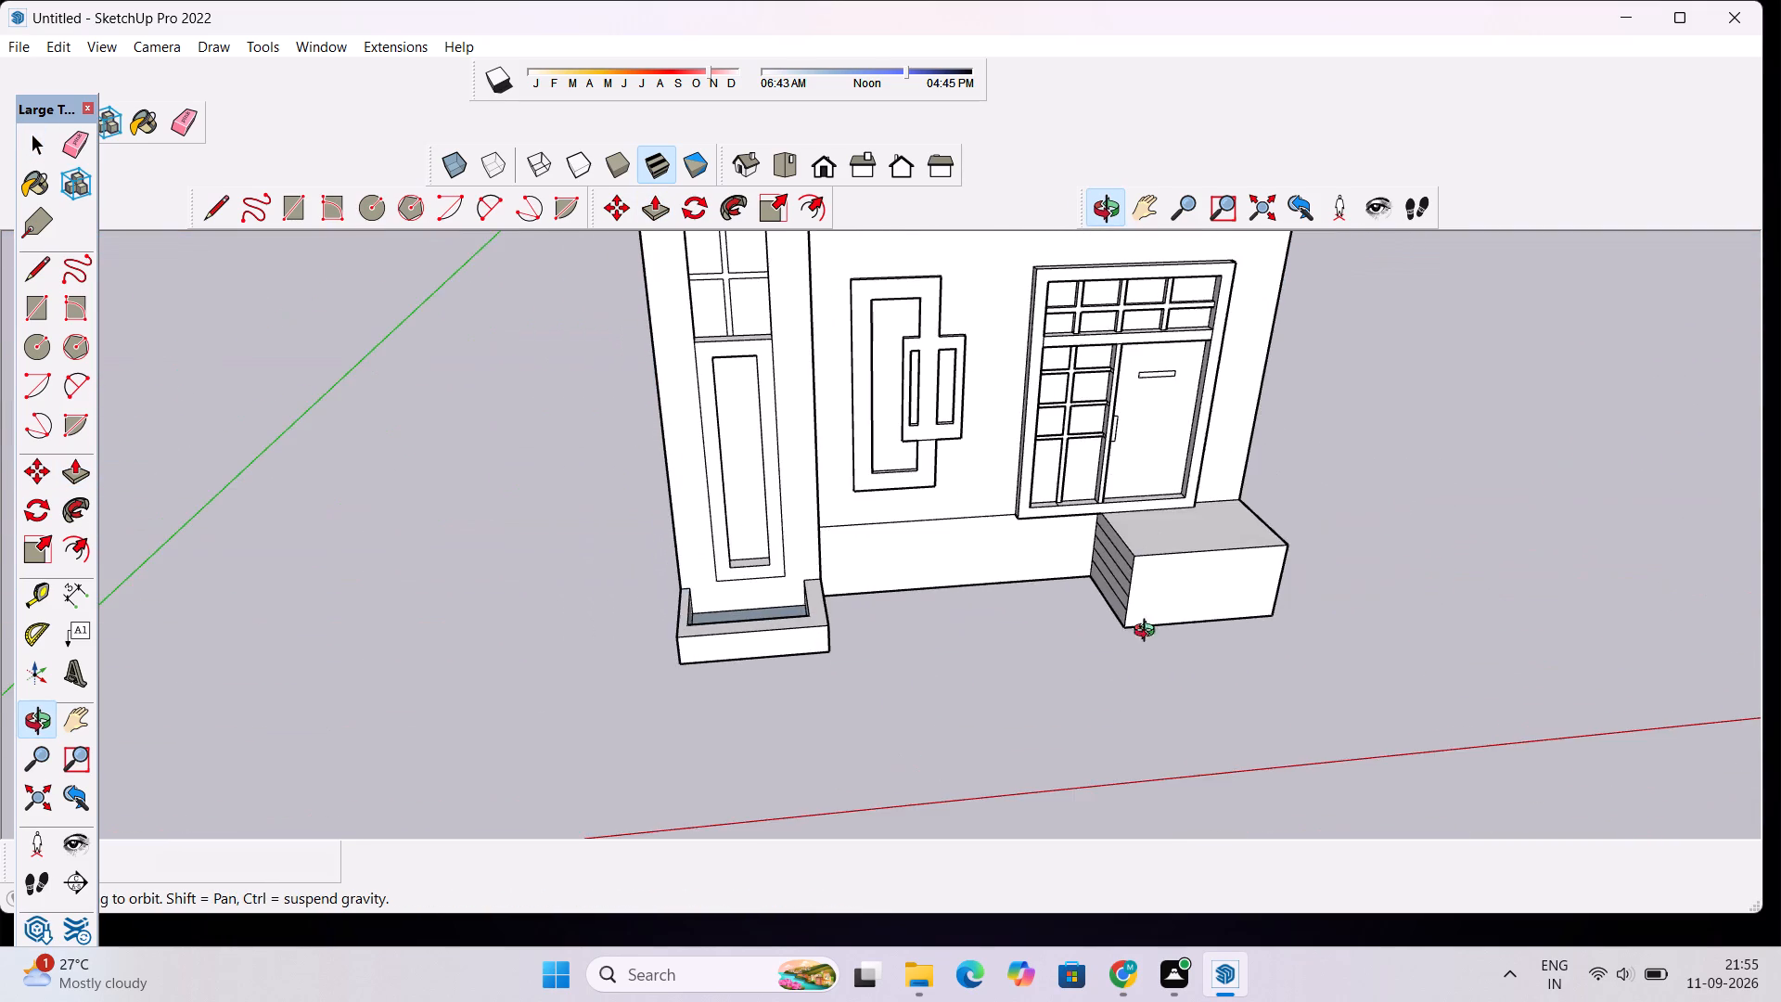
scroll(1174, 633, "up", 4)
left_click_drag(796, 700, 867, 826)
scroll(590, 654, "up", 5)
key("space")
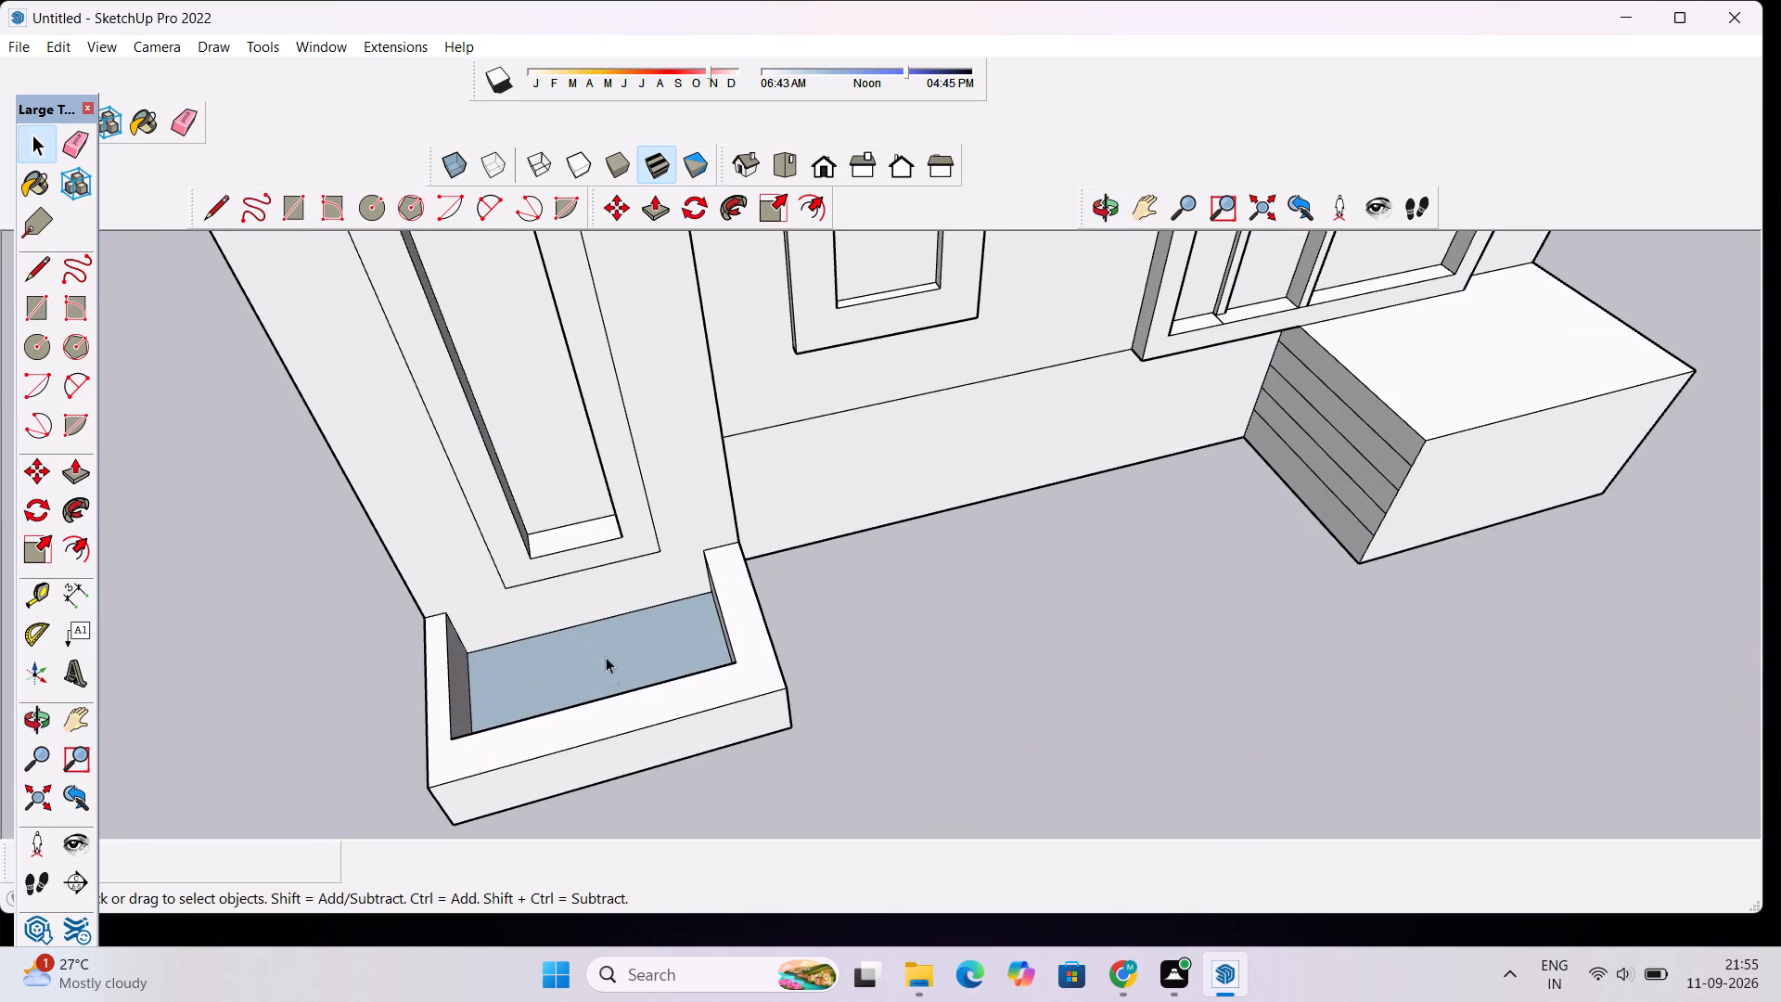
left_click(617, 675)
key("p")
left_click(617, 675)
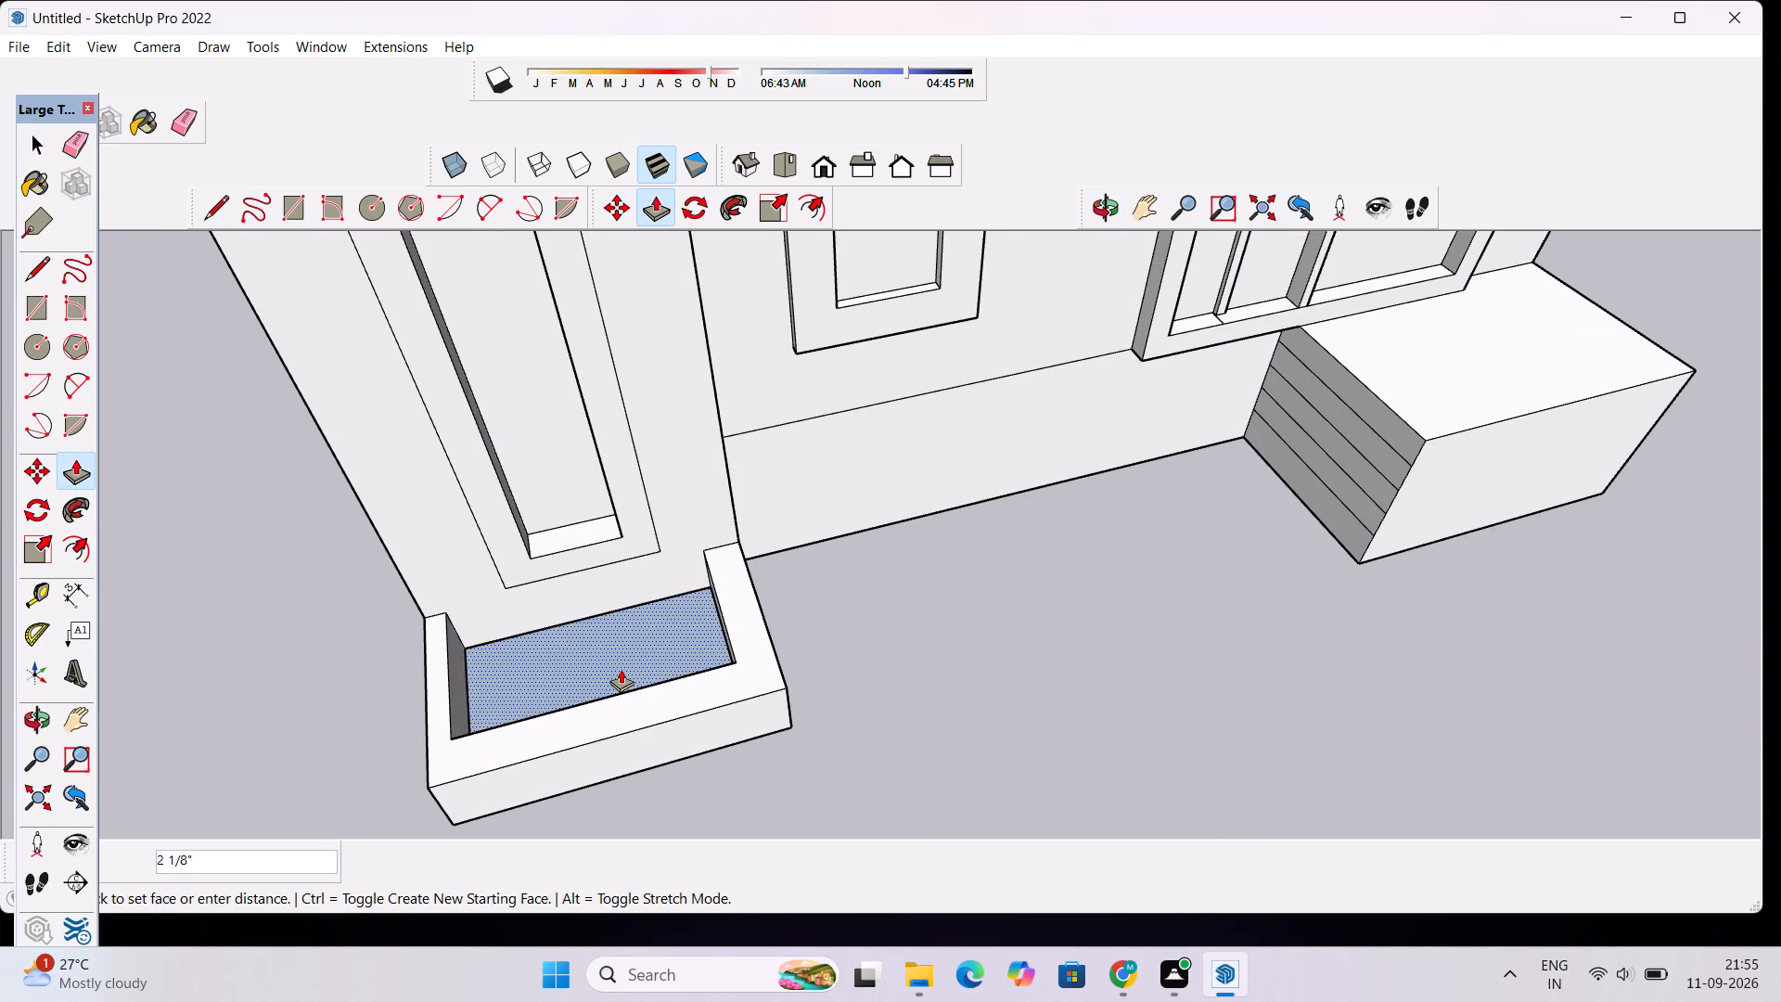
type("0.5\"")
key("Return")
key("space")
Examine the front facade with its low-walled pier base and entrance block from several angles and distances.
scroll(621, 669, "down", 8)
left_click(1108, 206)
left_click_drag(1106, 572, 1081, 415)
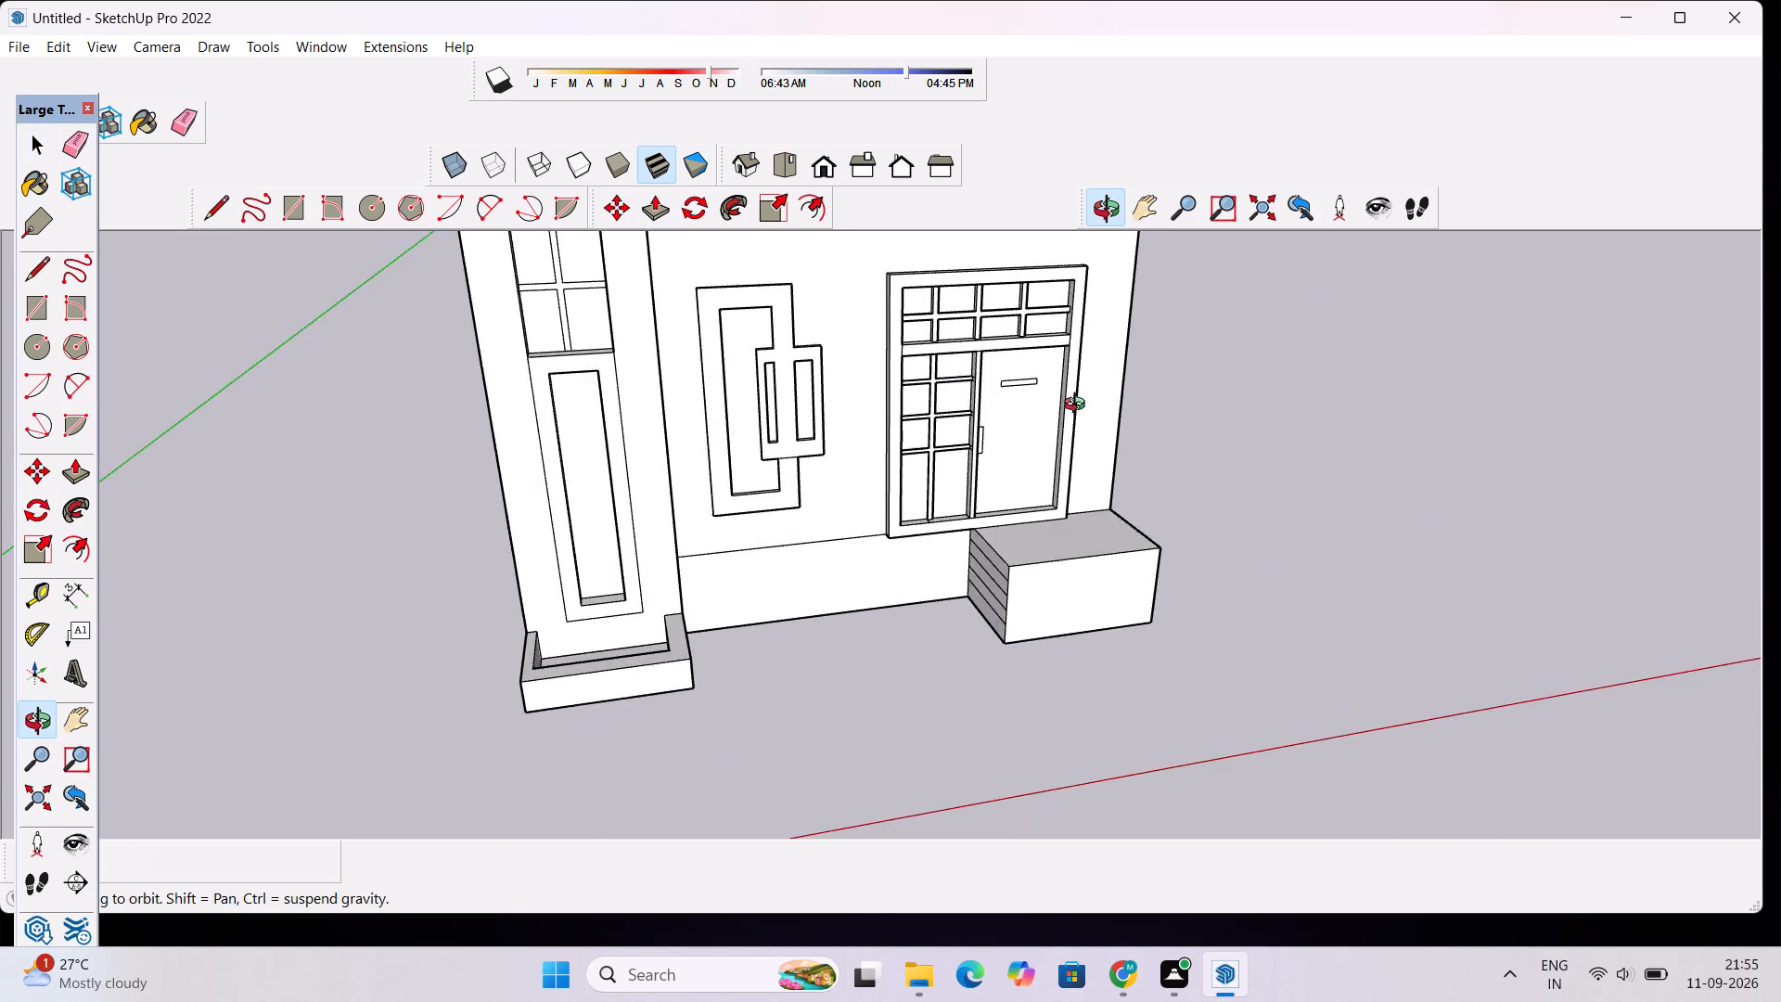
scroll(1076, 407, "down", 8)
left_click_drag(1153, 388, 768, 447, "shift")
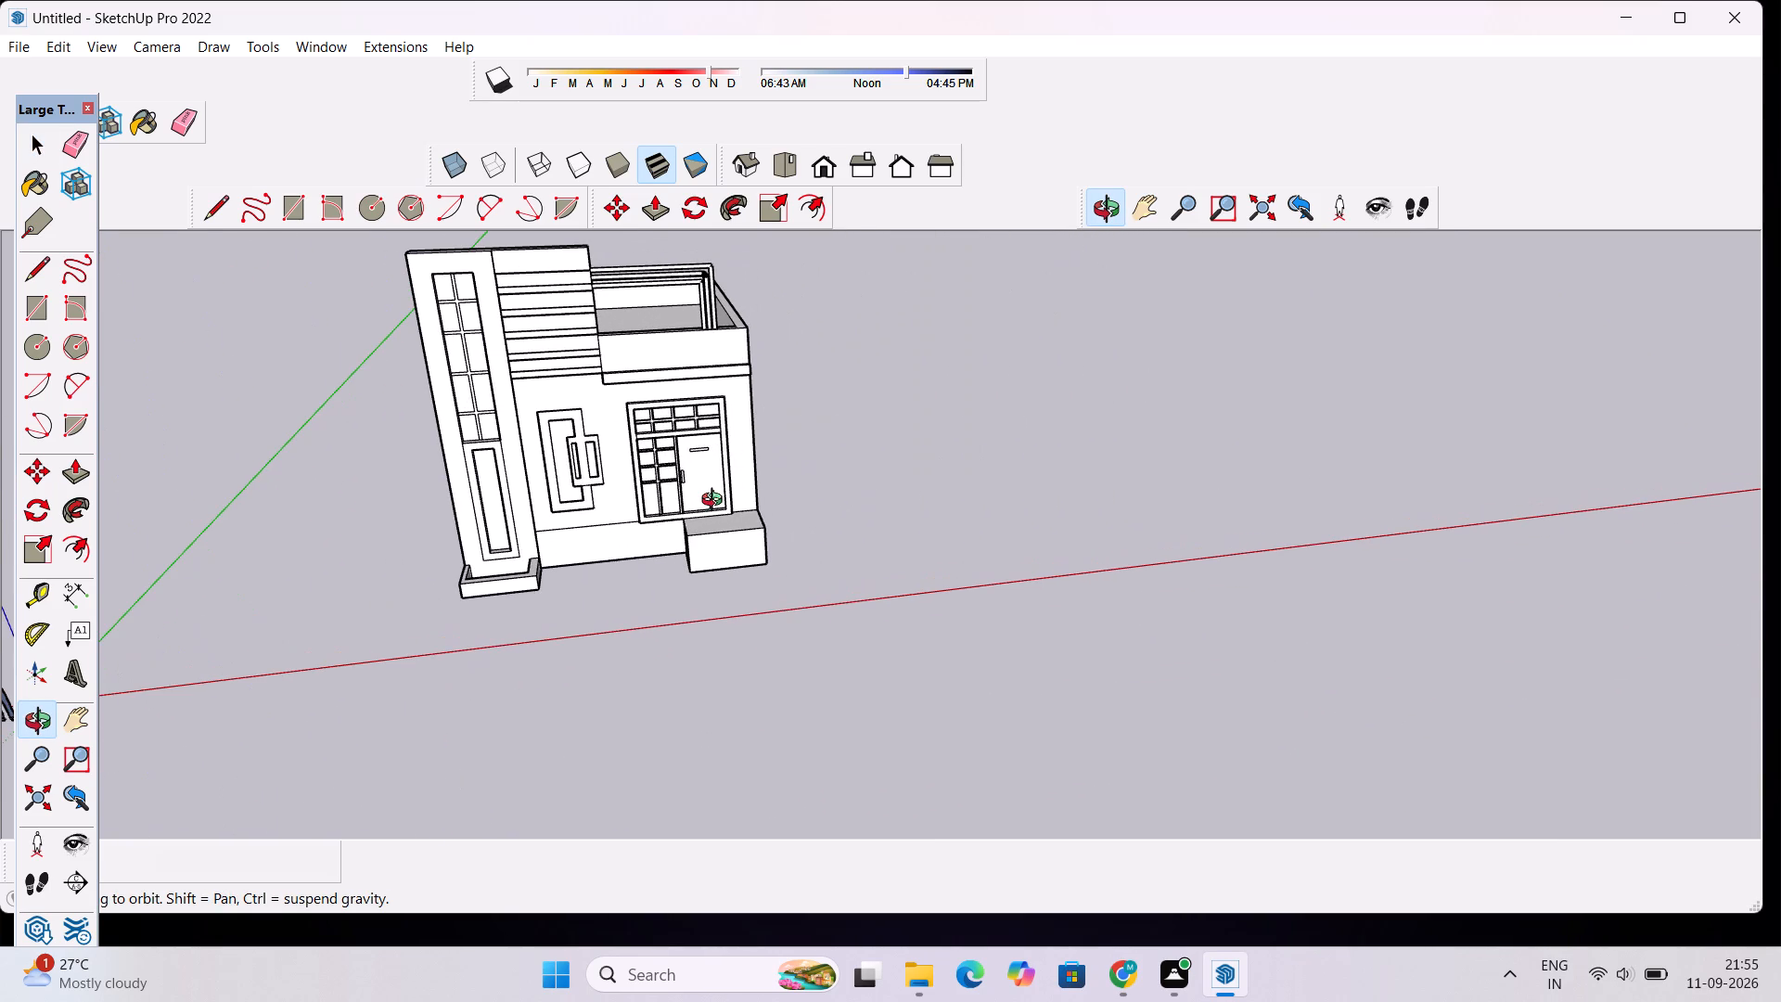
scroll(660, 450, "up", 3)
left_click_drag(621, 631, 611, 507)
scroll(624, 495, "up", 2)
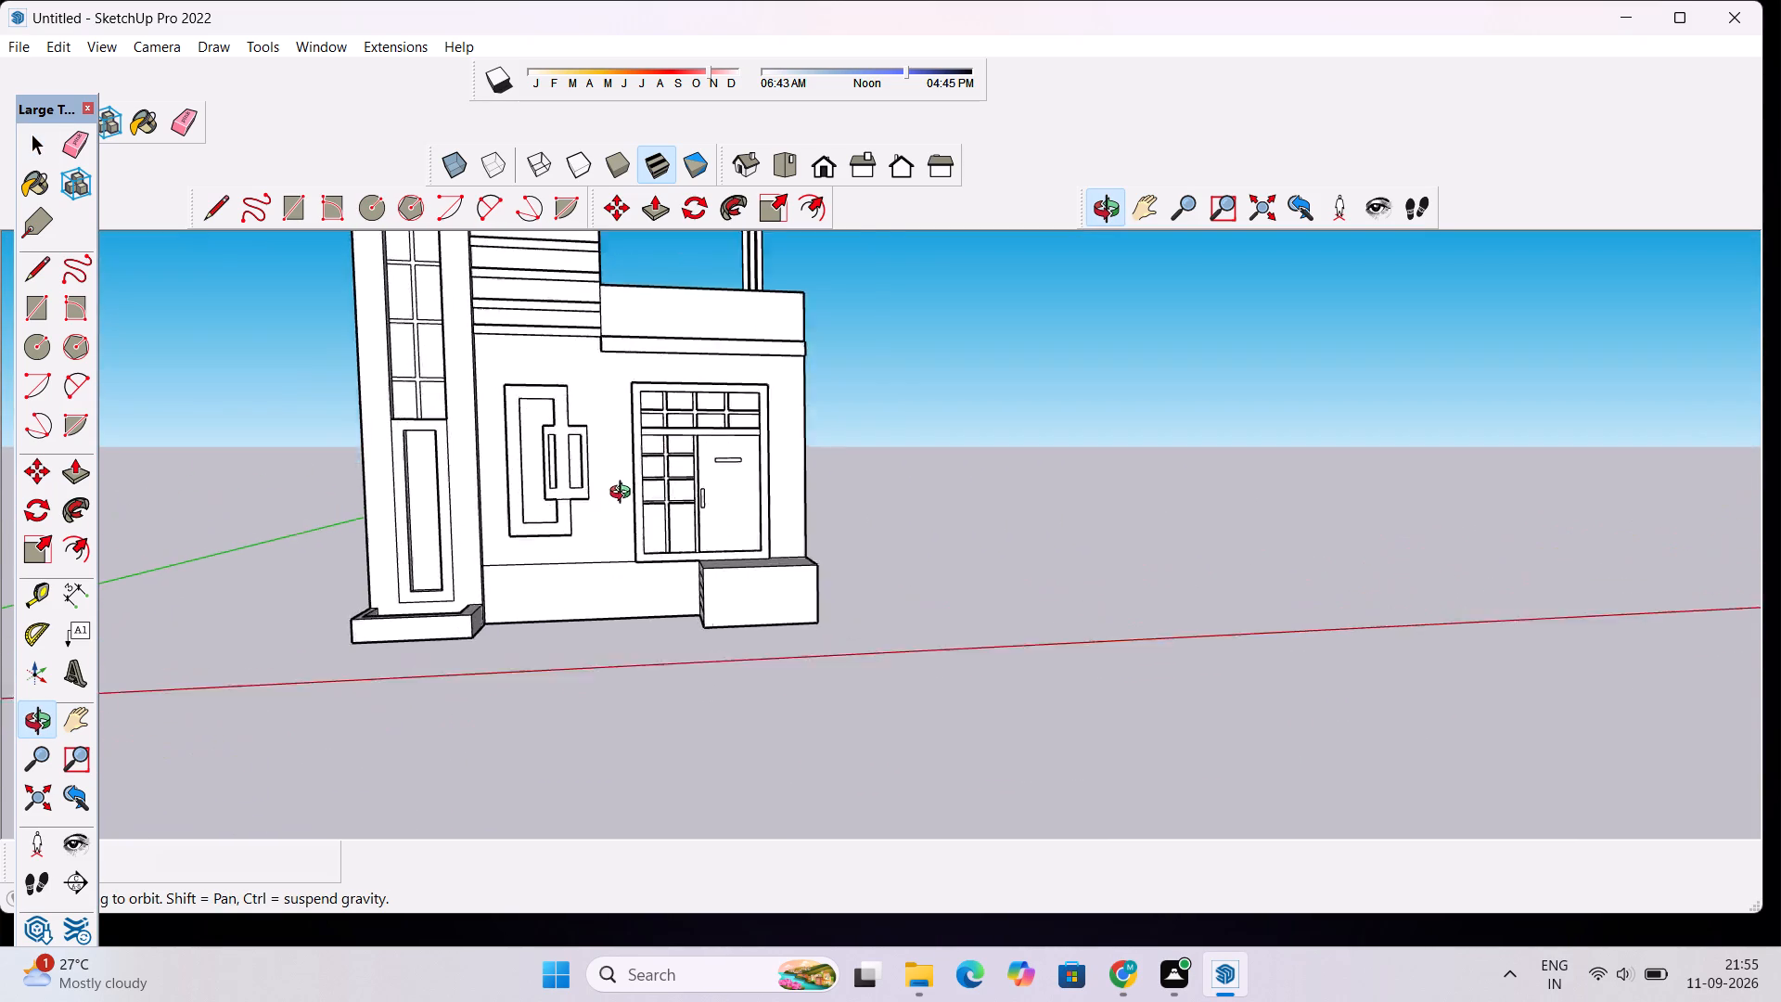
scroll(624, 495, "up", 4)
left_click_drag(640, 459, 571, 495, "shift")
scroll(601, 513, "down", 4)
left_click_drag(639, 626, 766, 670)
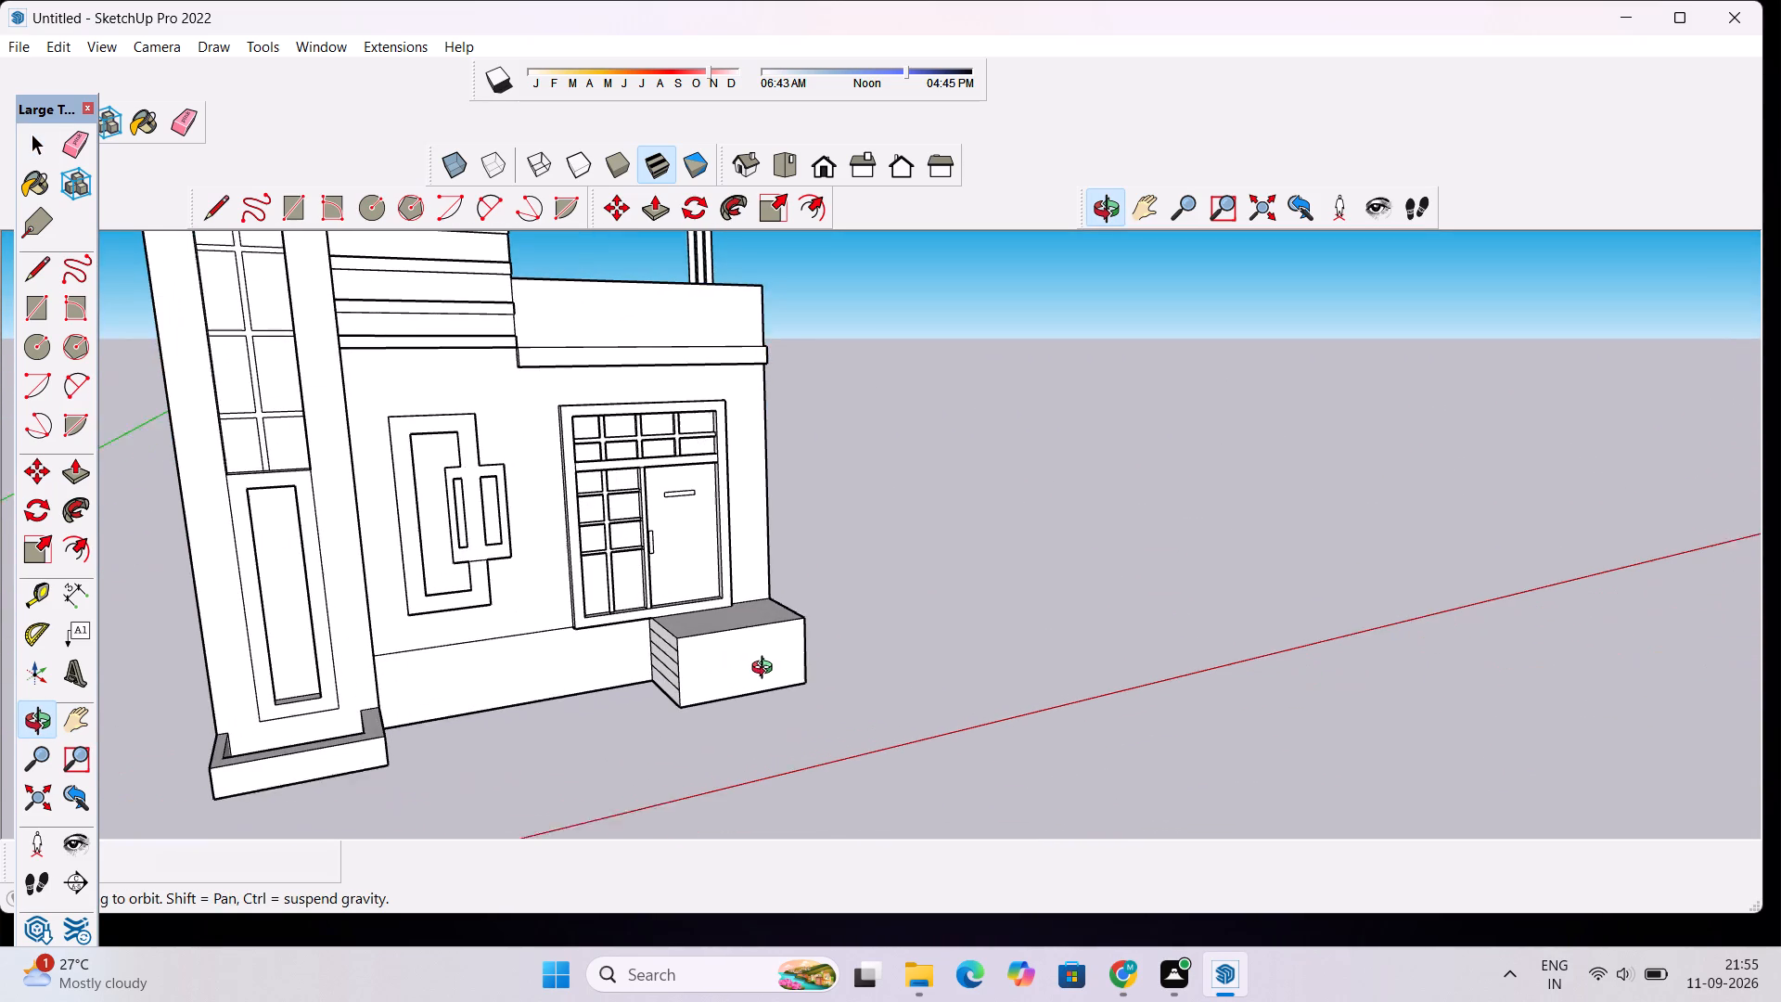
left_click_drag(766, 670, 770, 670)
Extrude the lowest strip of the entrance block's divided side face outward about 6' 5" along the wall to form the bottom step.
scroll(767, 653, "up", 5)
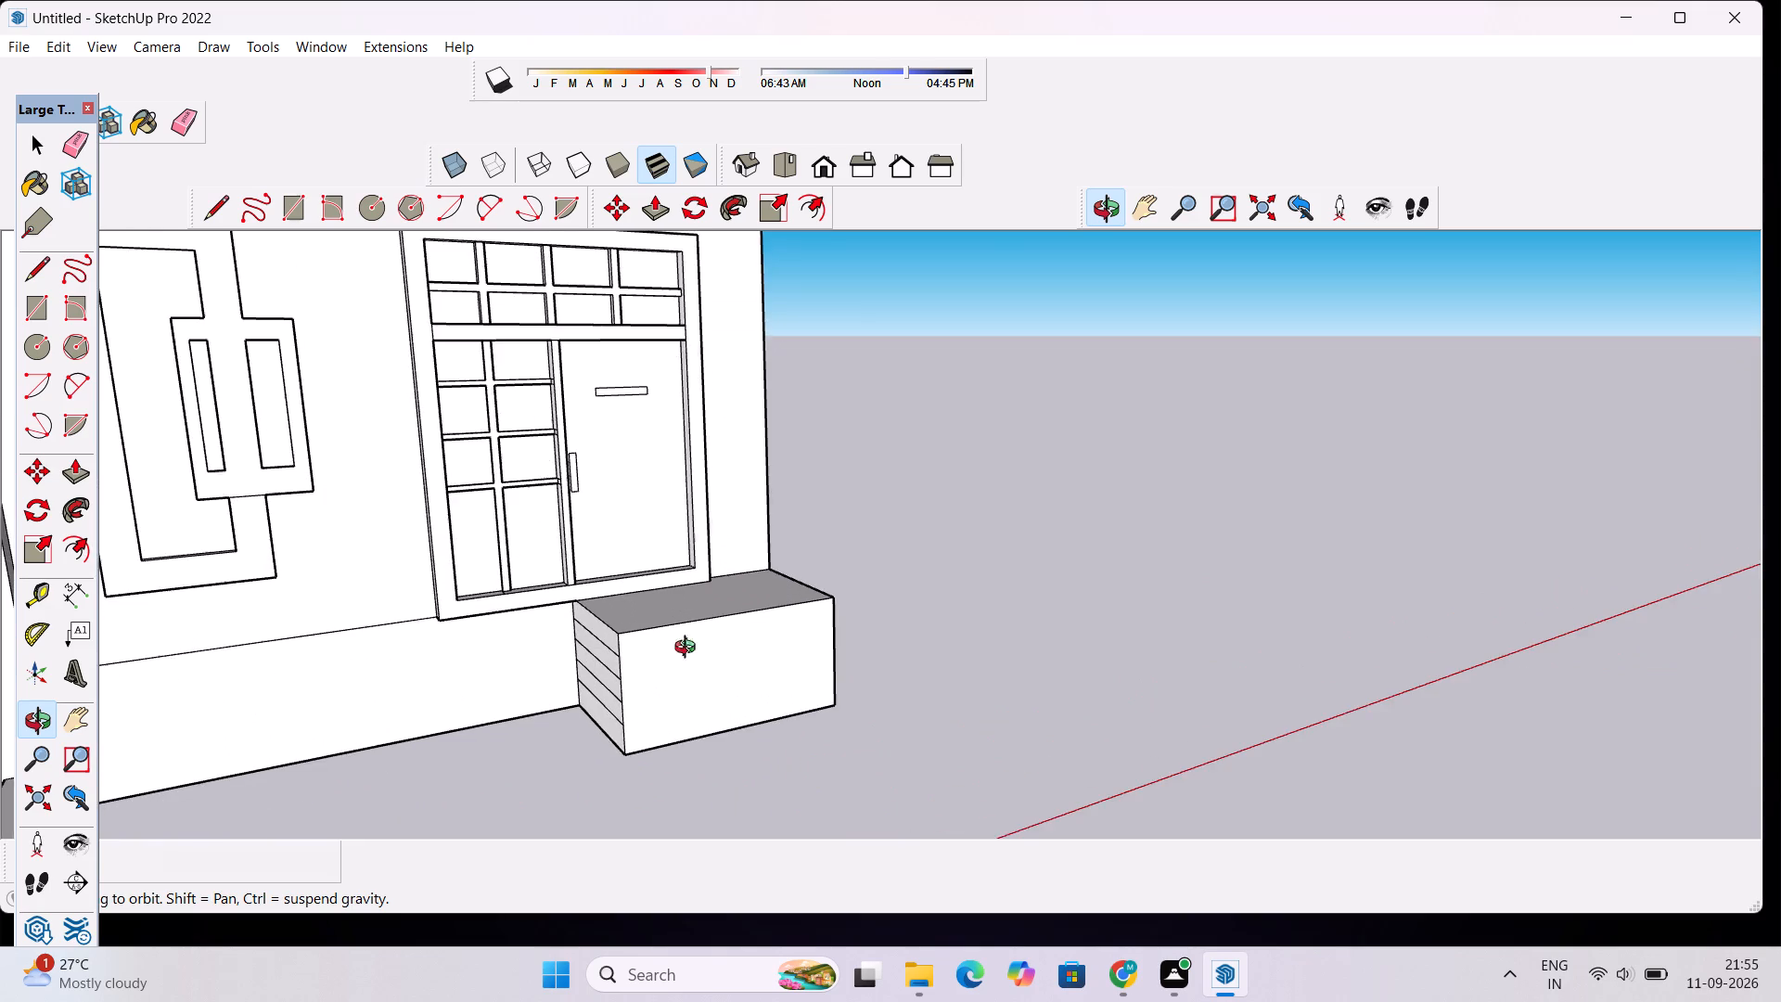
scroll(658, 649, "up", 3)
scroll(675, 602, "down", 10)
scroll(665, 625, "up", 9)
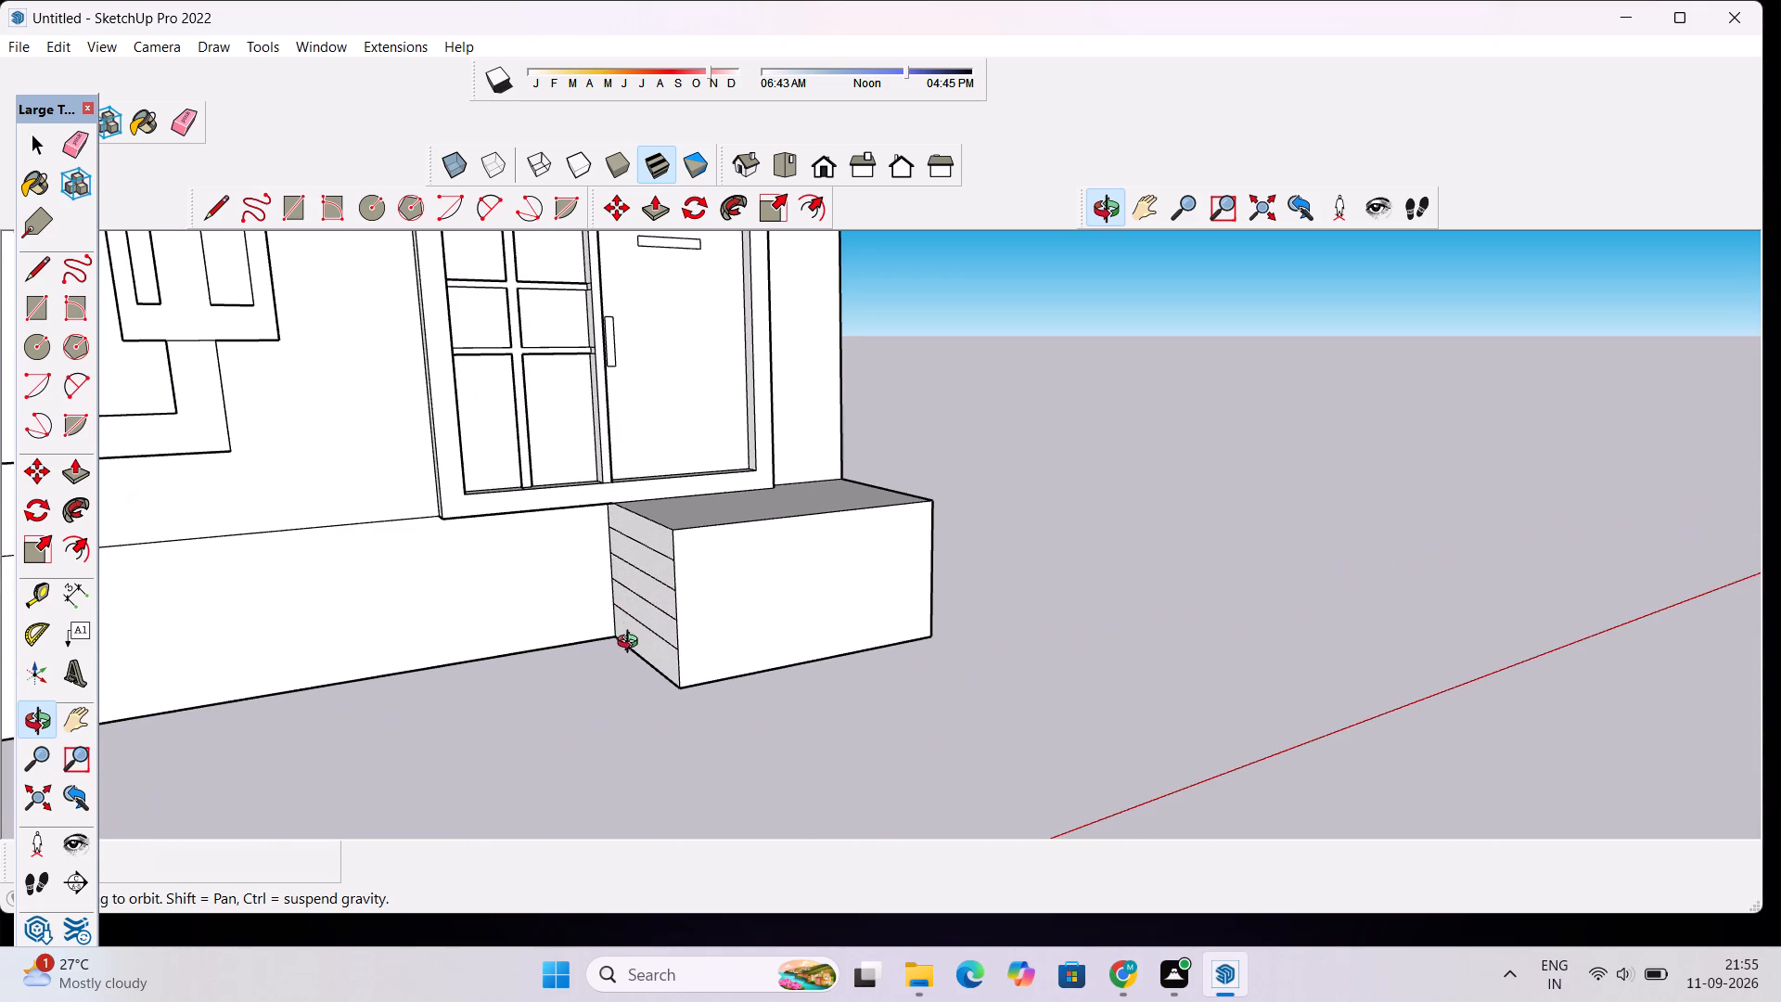
key("space")
left_click(647, 651)
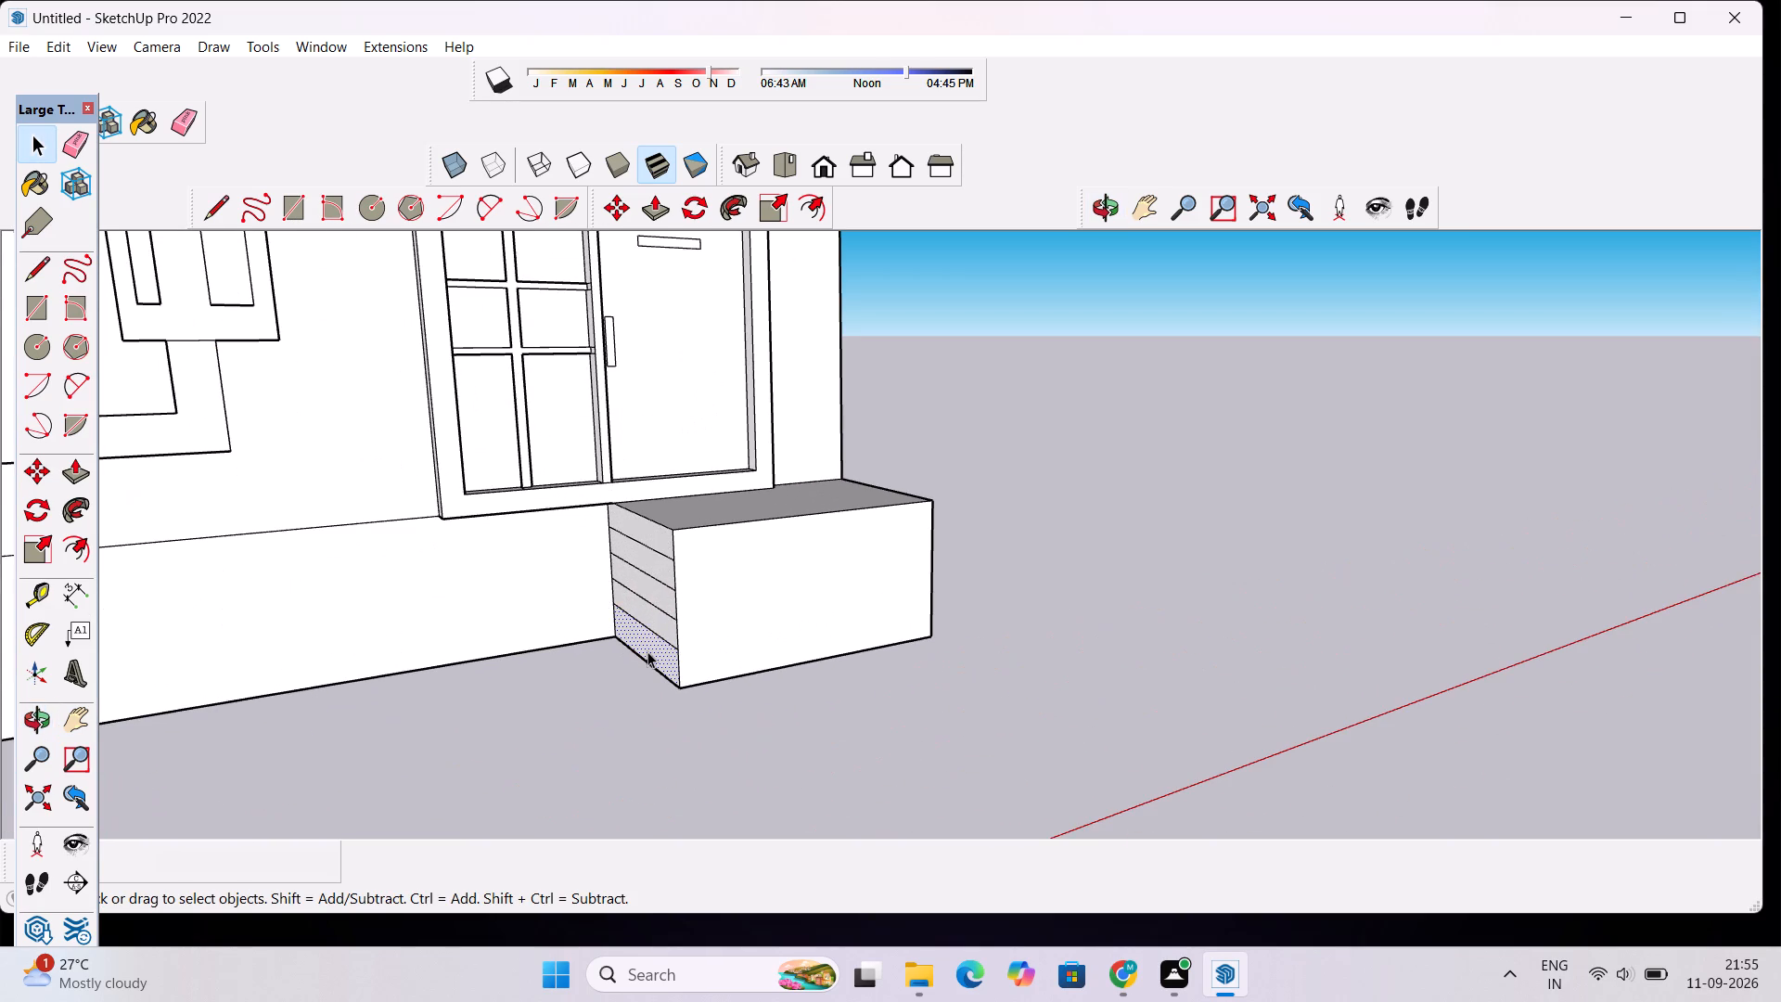
key("p")
left_click(650, 648)
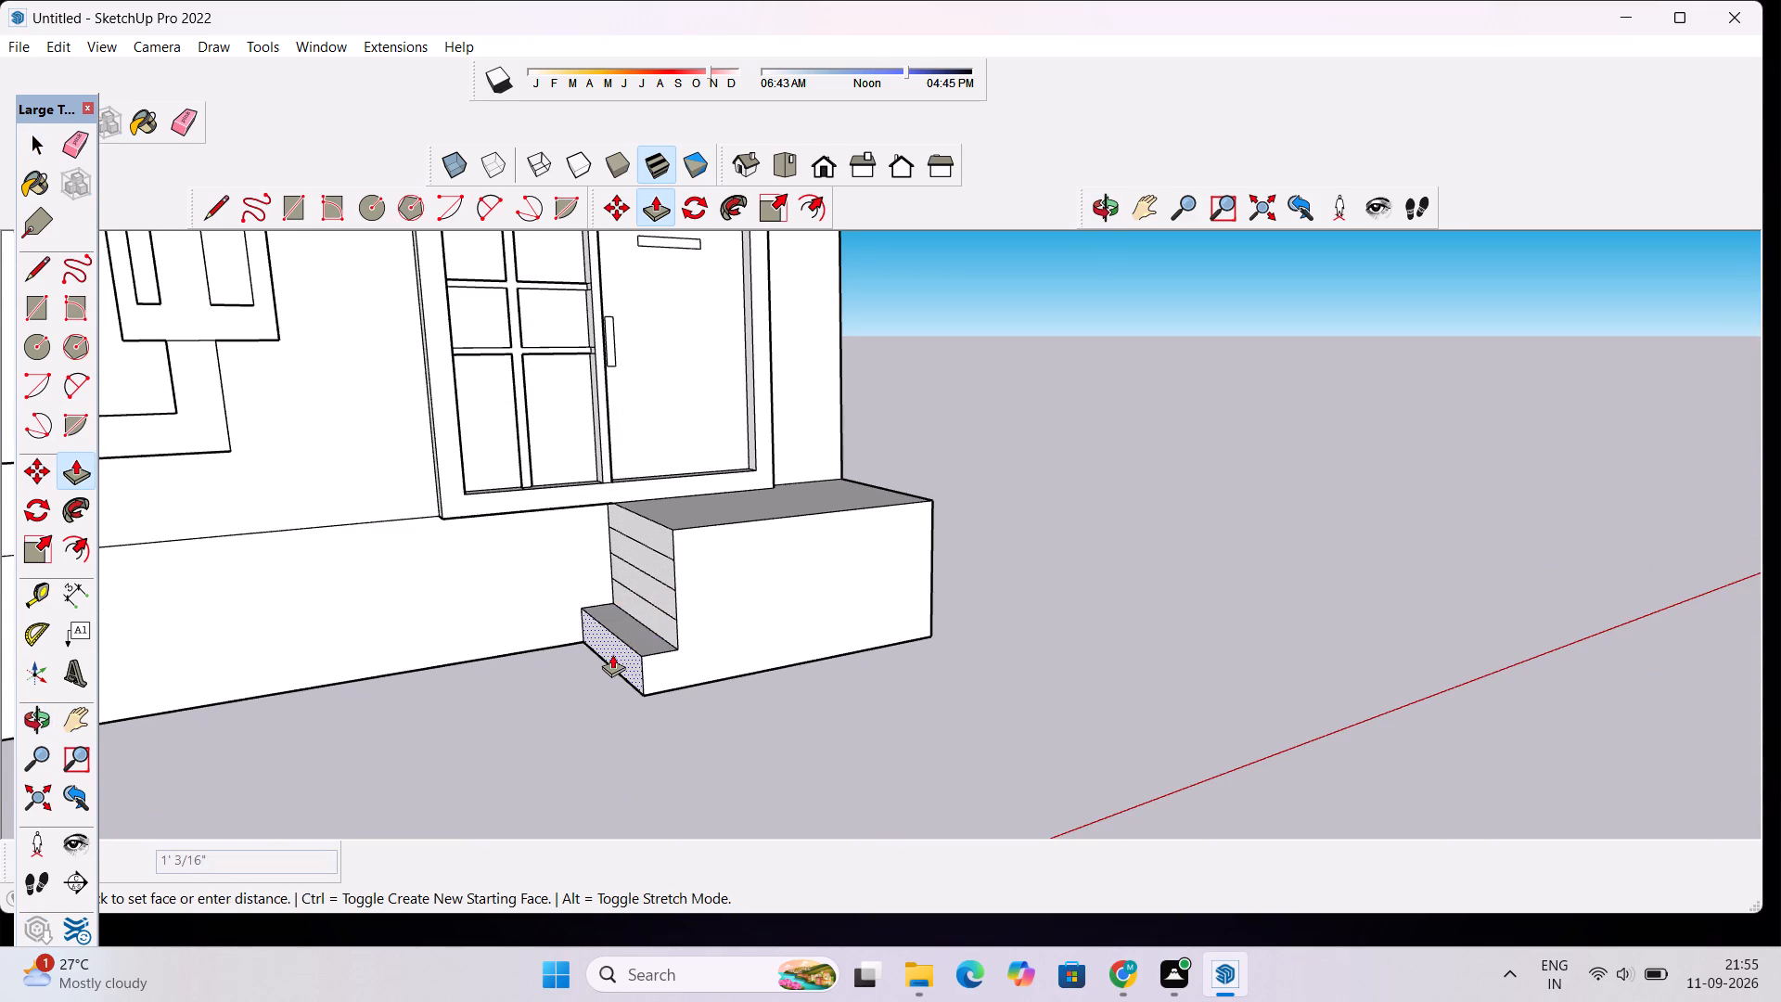
scroll(612, 654, "down", 5)
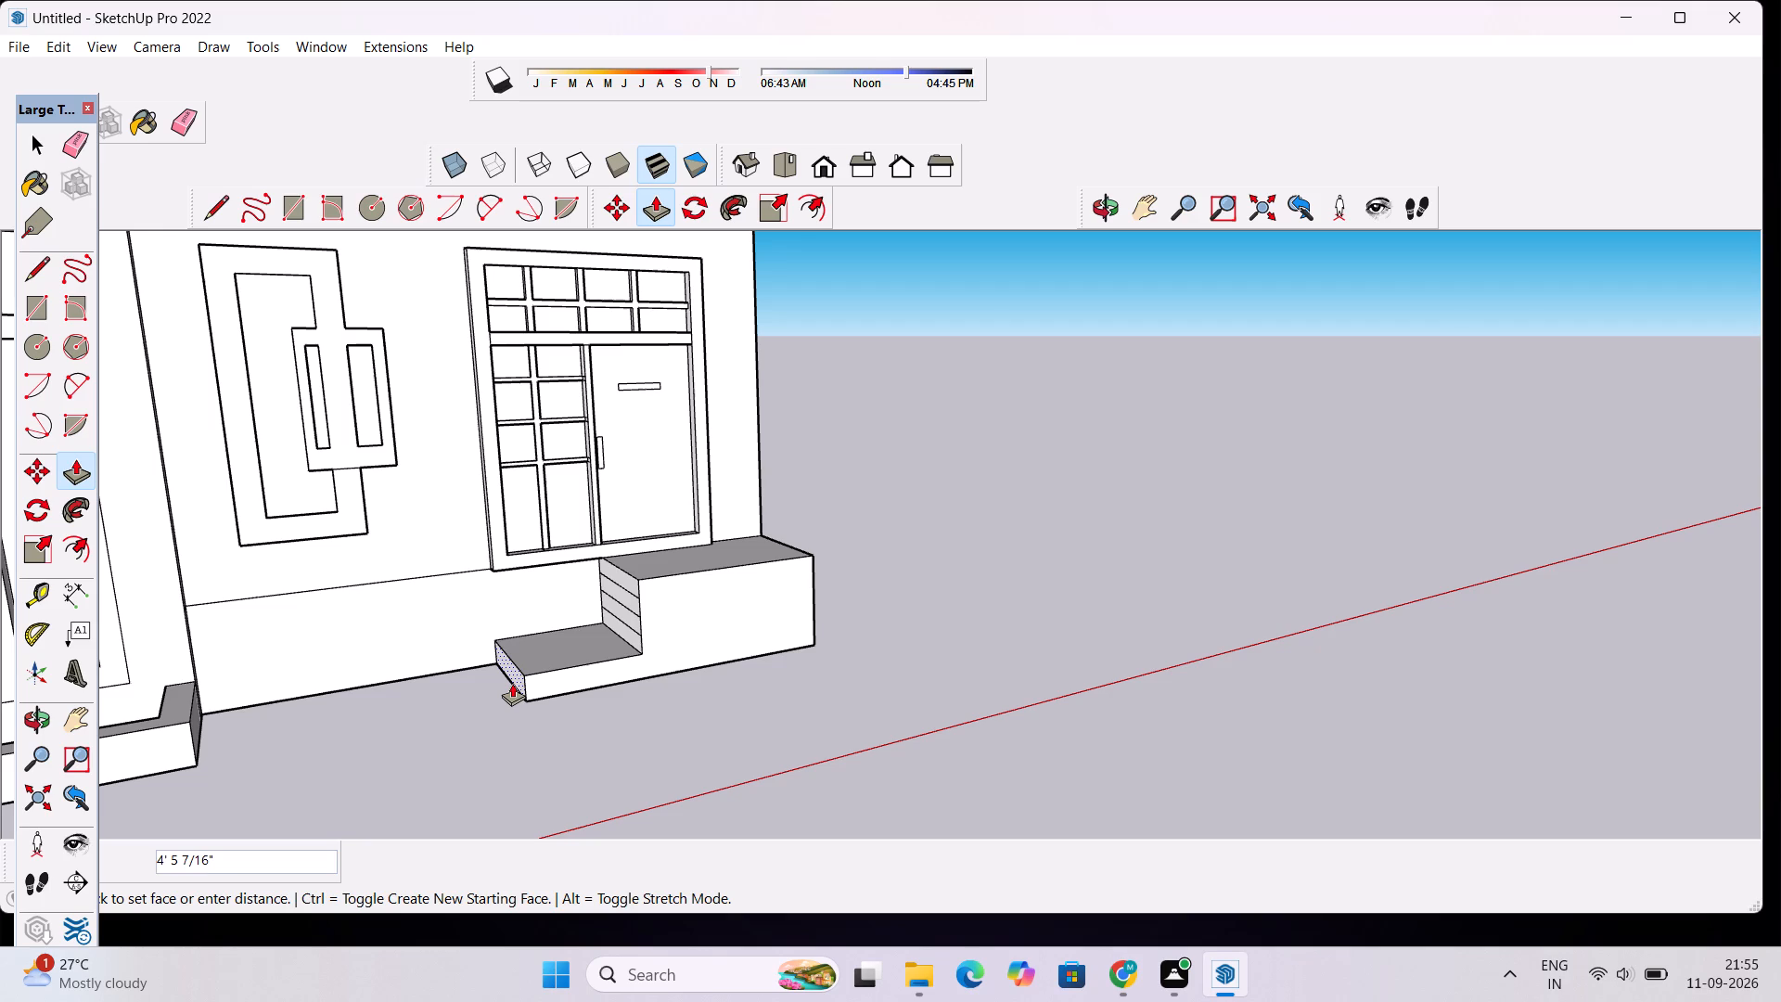
scroll(489, 687, "down", 1)
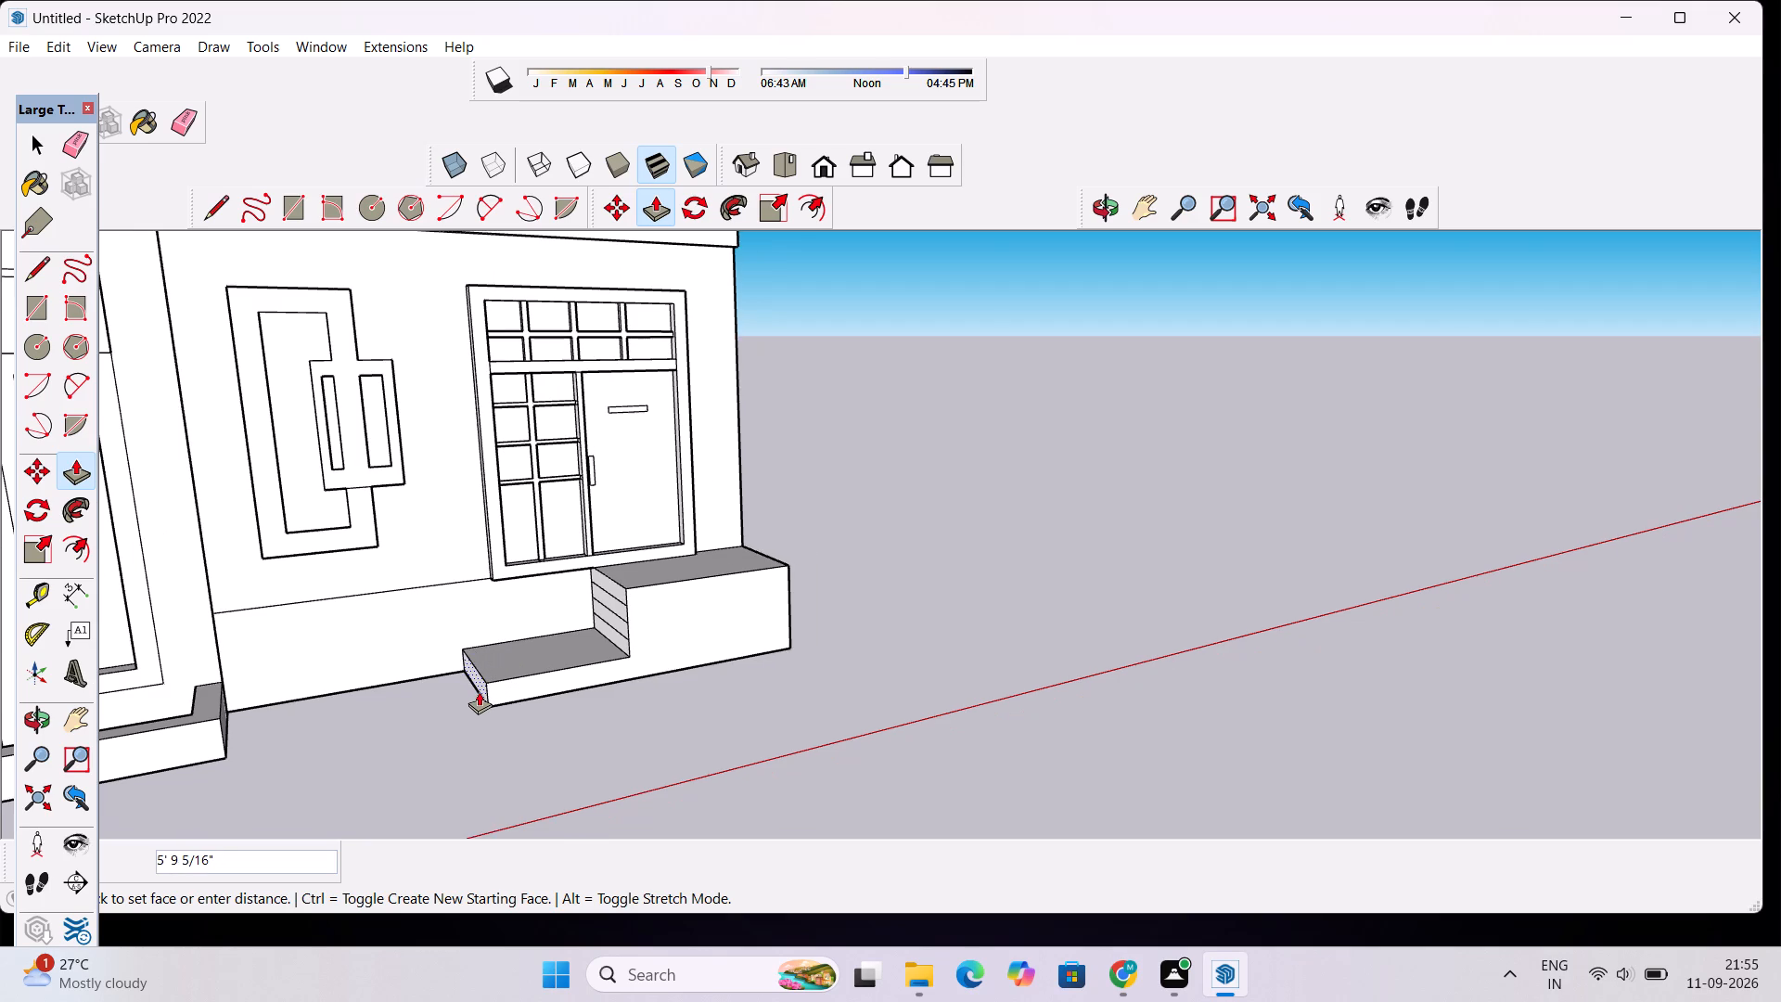
scroll(477, 692, "up", 1)
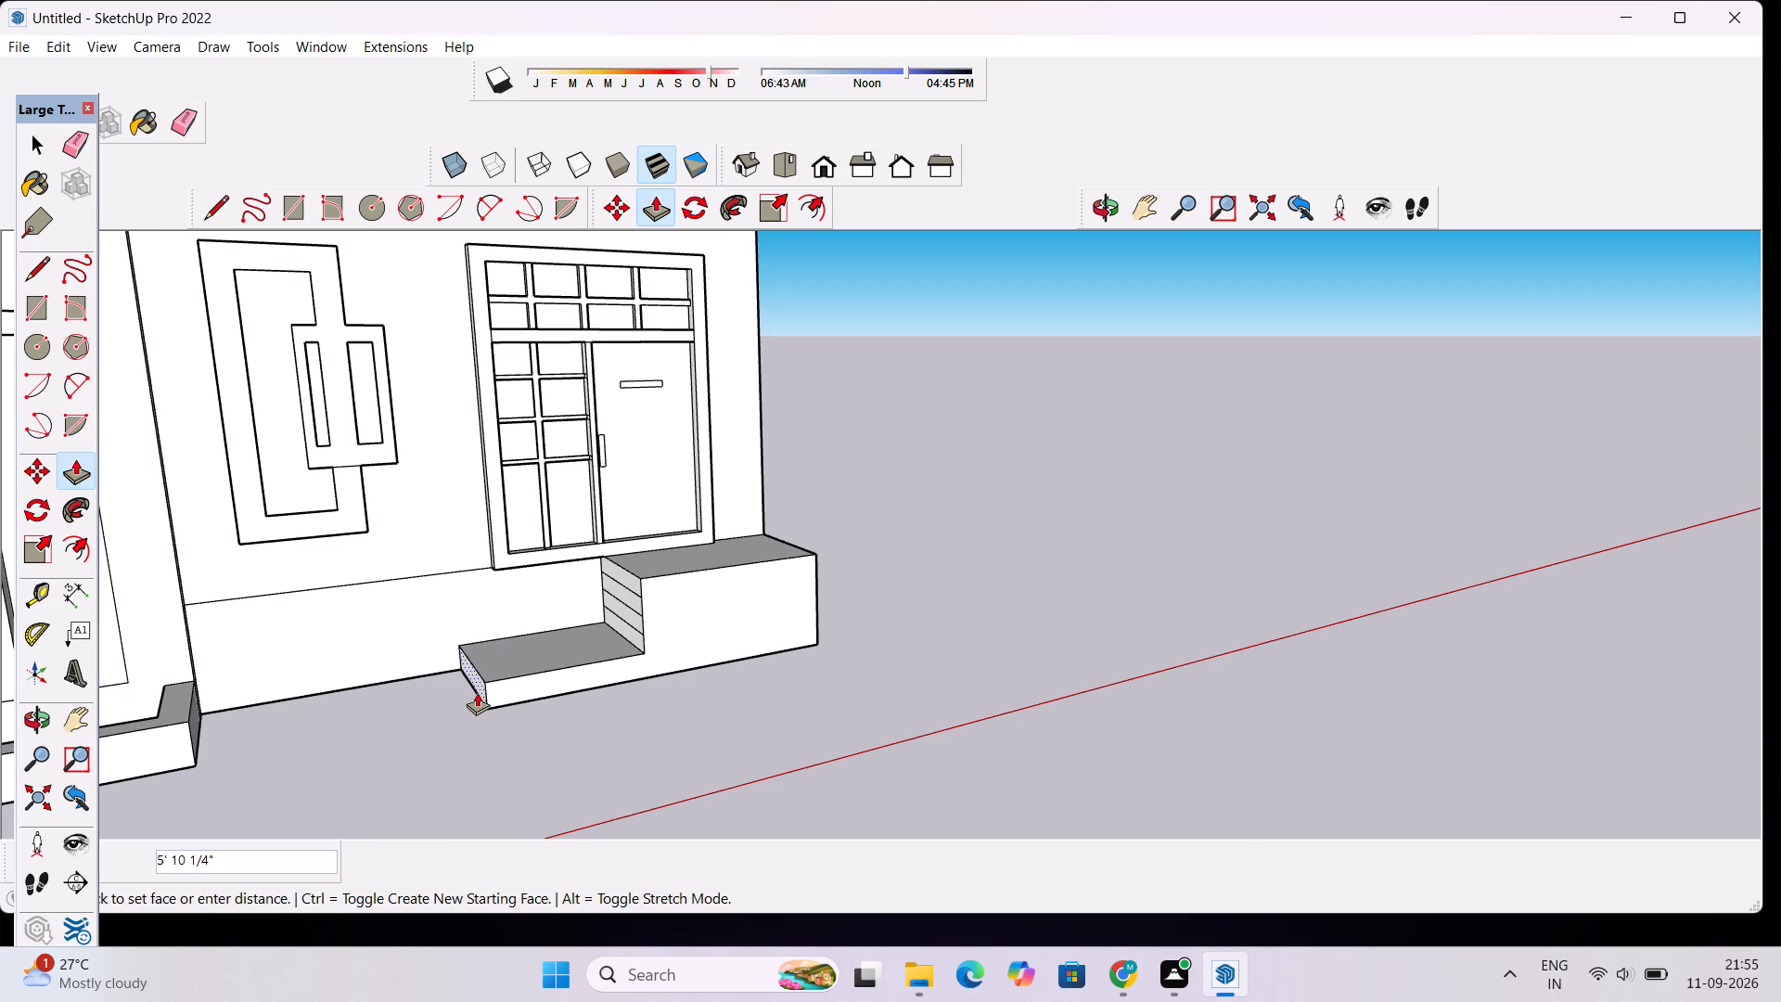
left_click(460, 696)
scroll(471, 674, "up", 4)
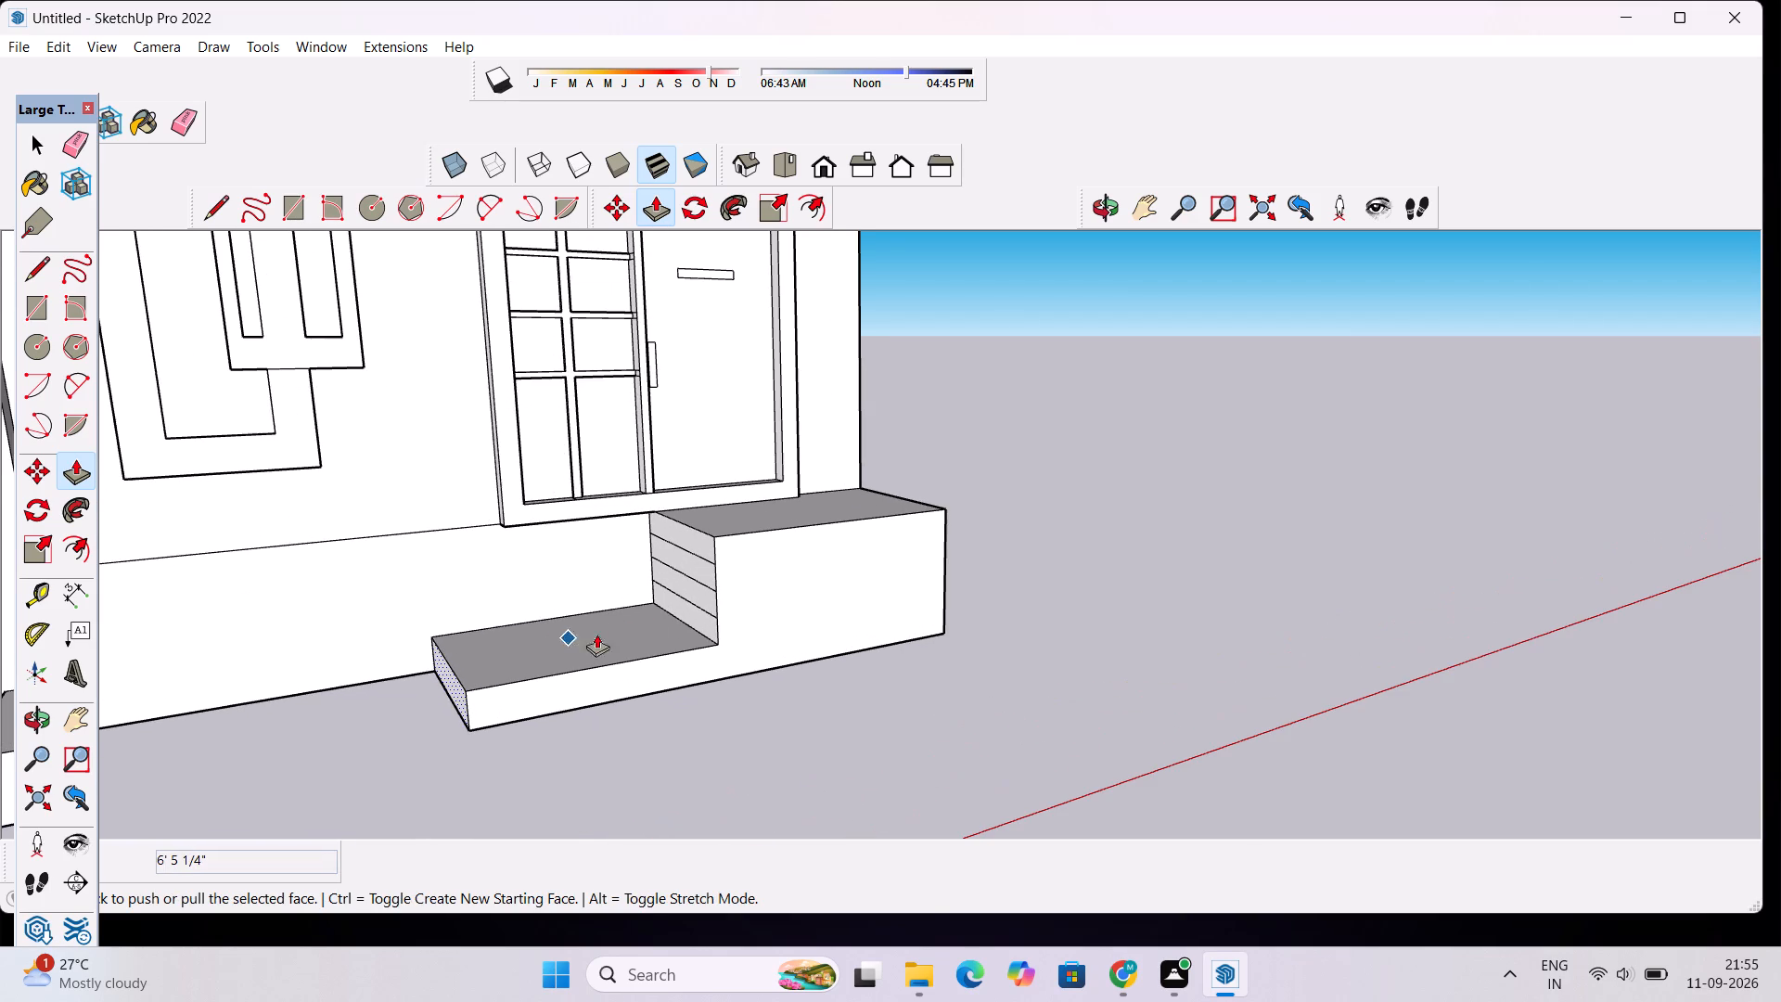
key("space")
Extrude the second strip from the bottom outward about 5' 4" over the bottom step to form the second step.
left_click(687, 622)
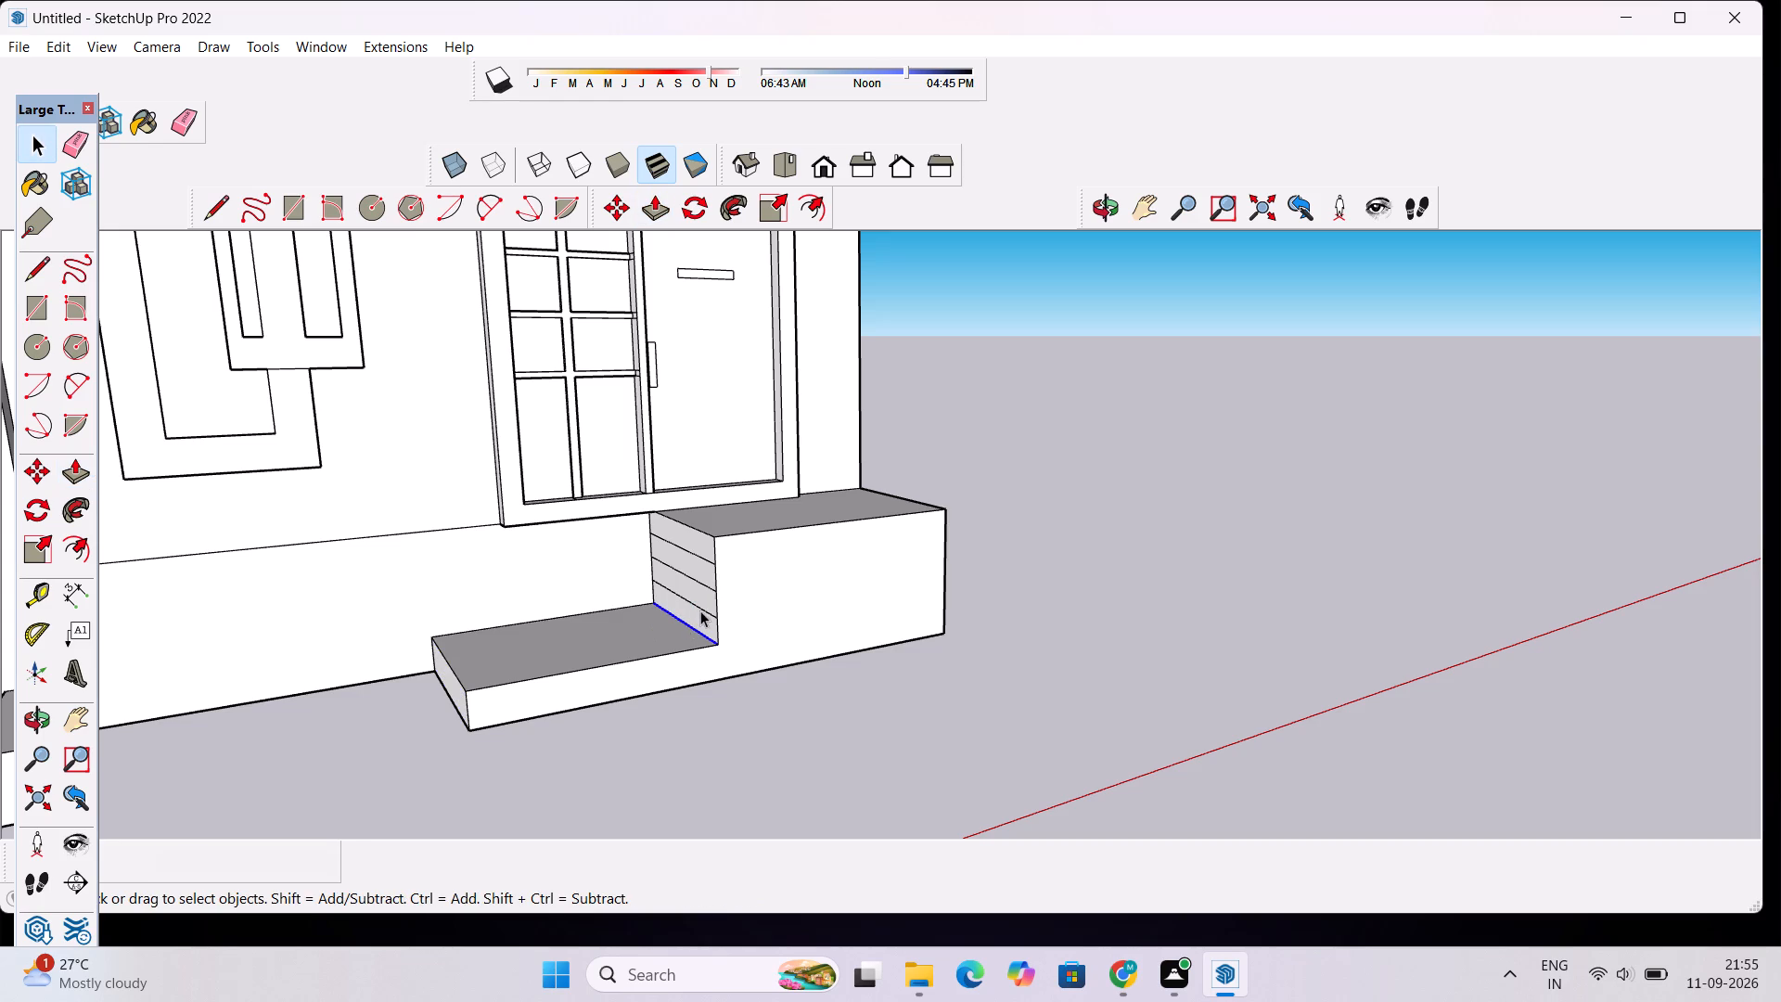
left_click(701, 612)
left_click(700, 620)
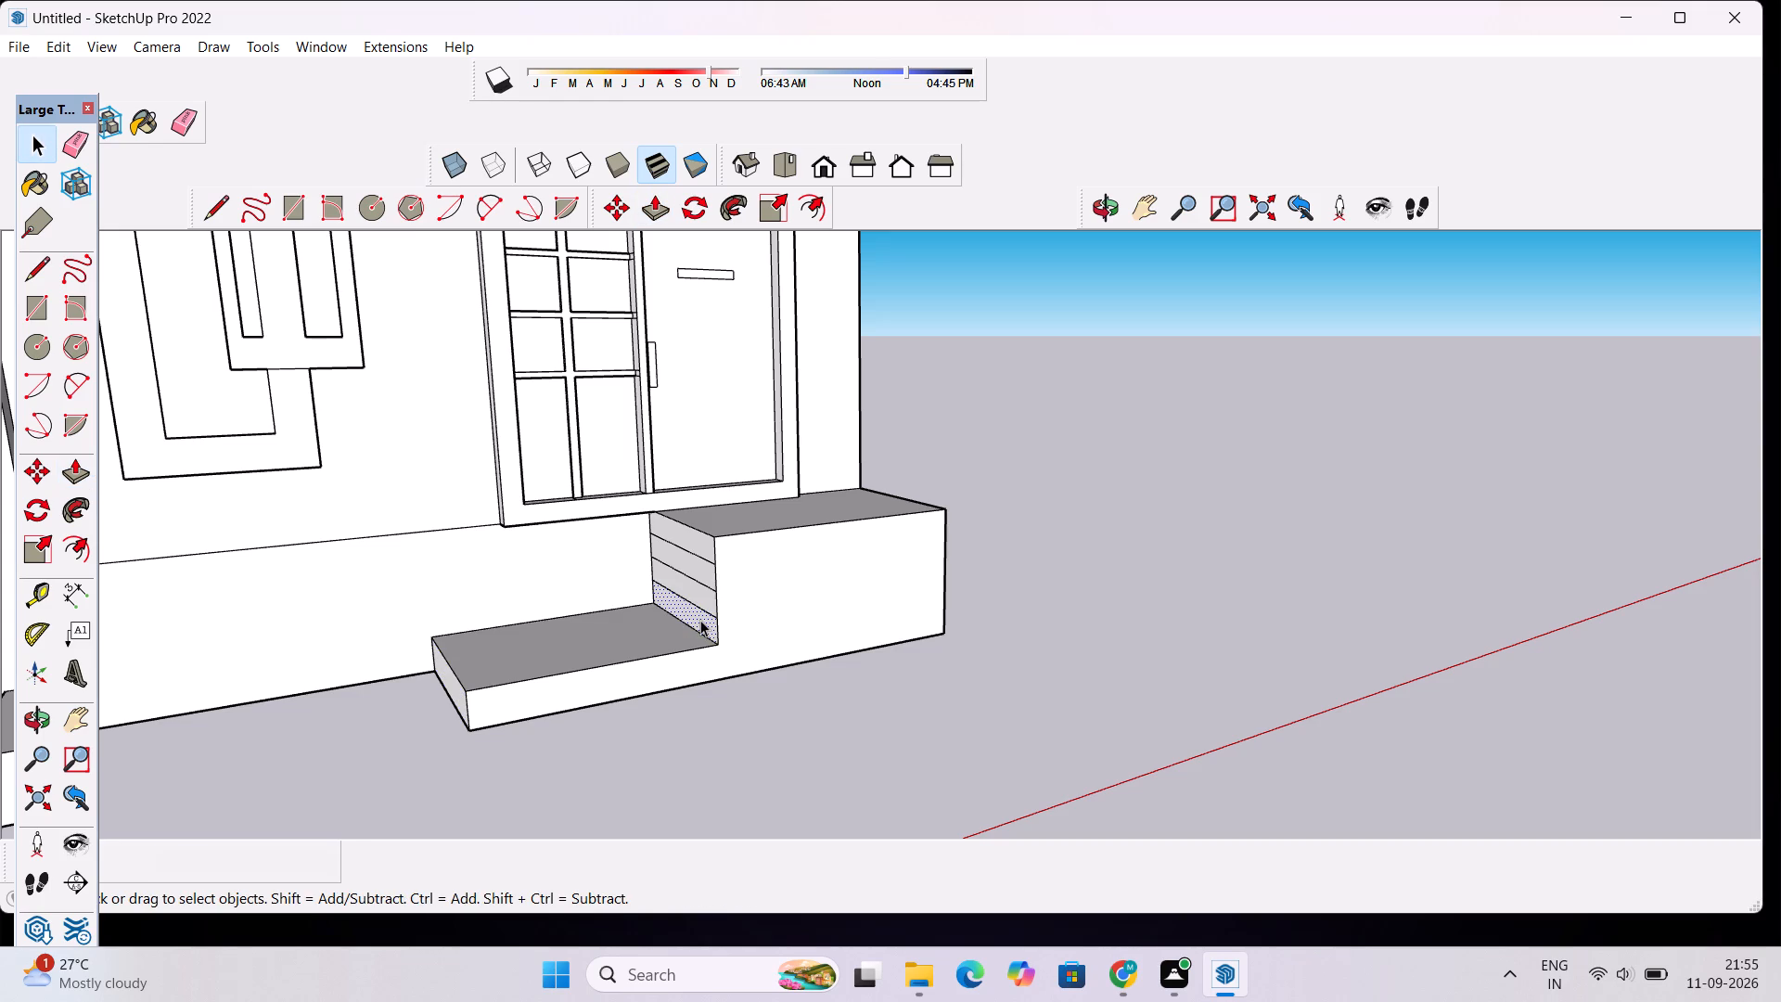
key("p")
left_click(700, 620)
scroll(615, 633, "down", 3)
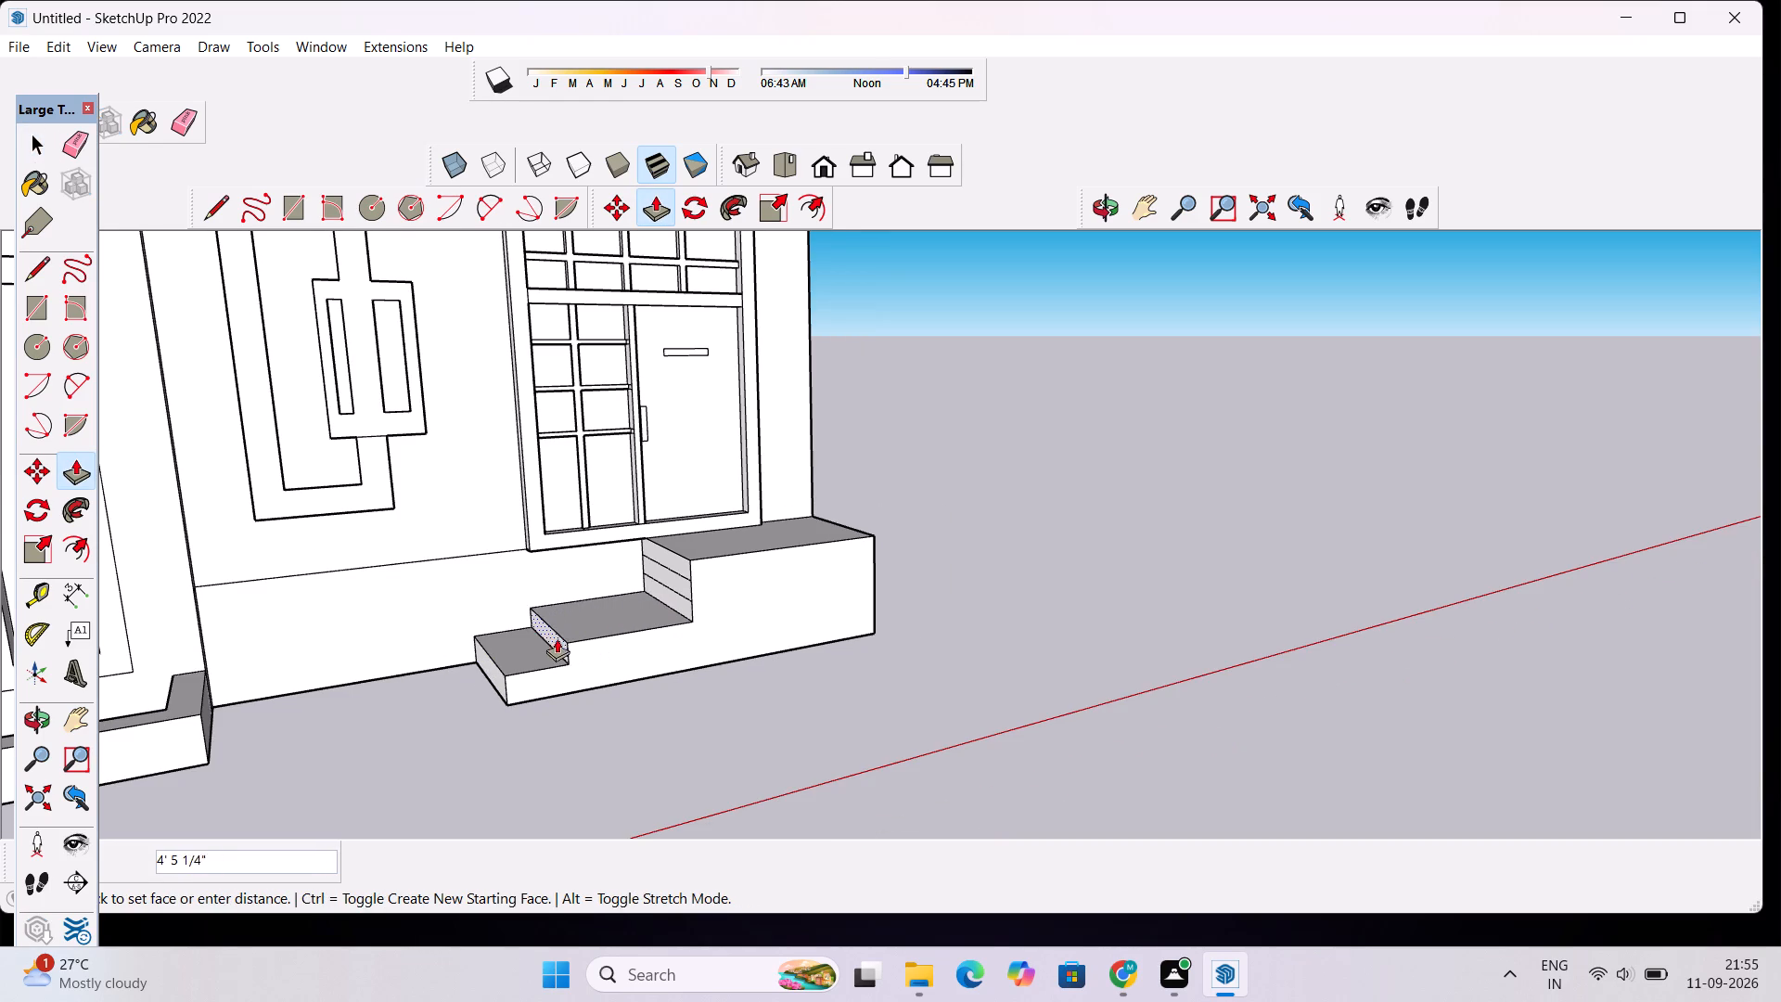
scroll(531, 645, "up", 2)
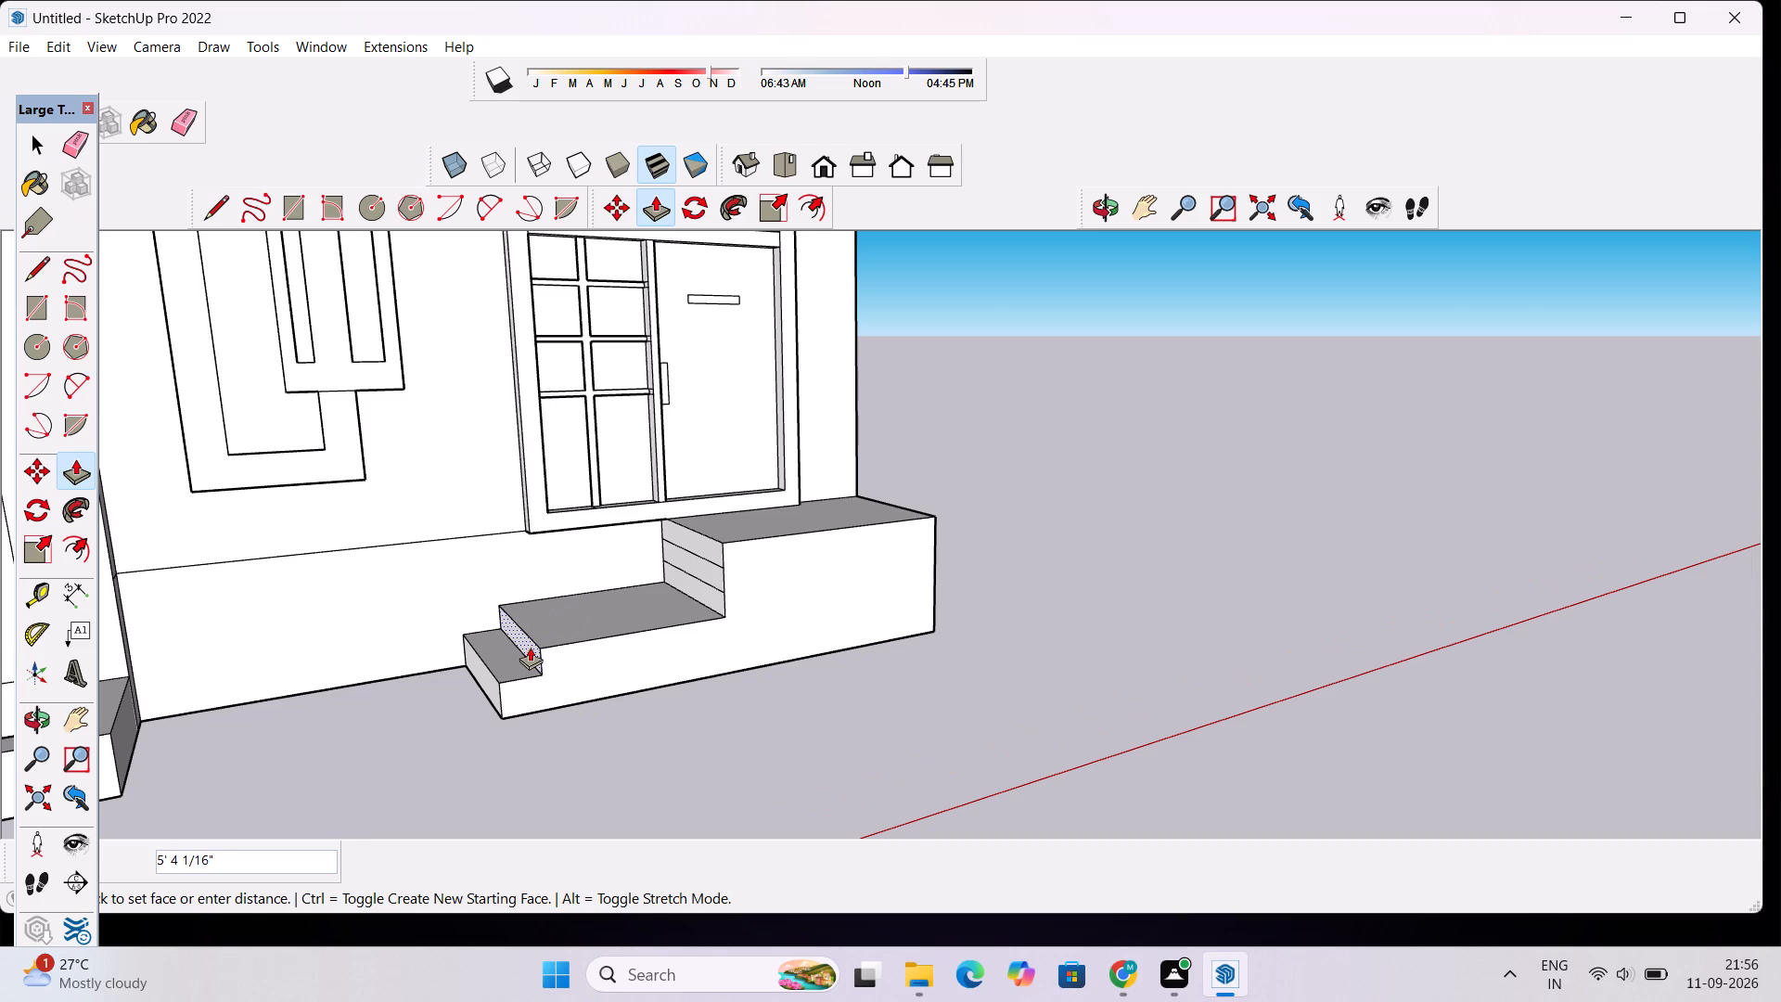
left_click(530, 647)
key("space")
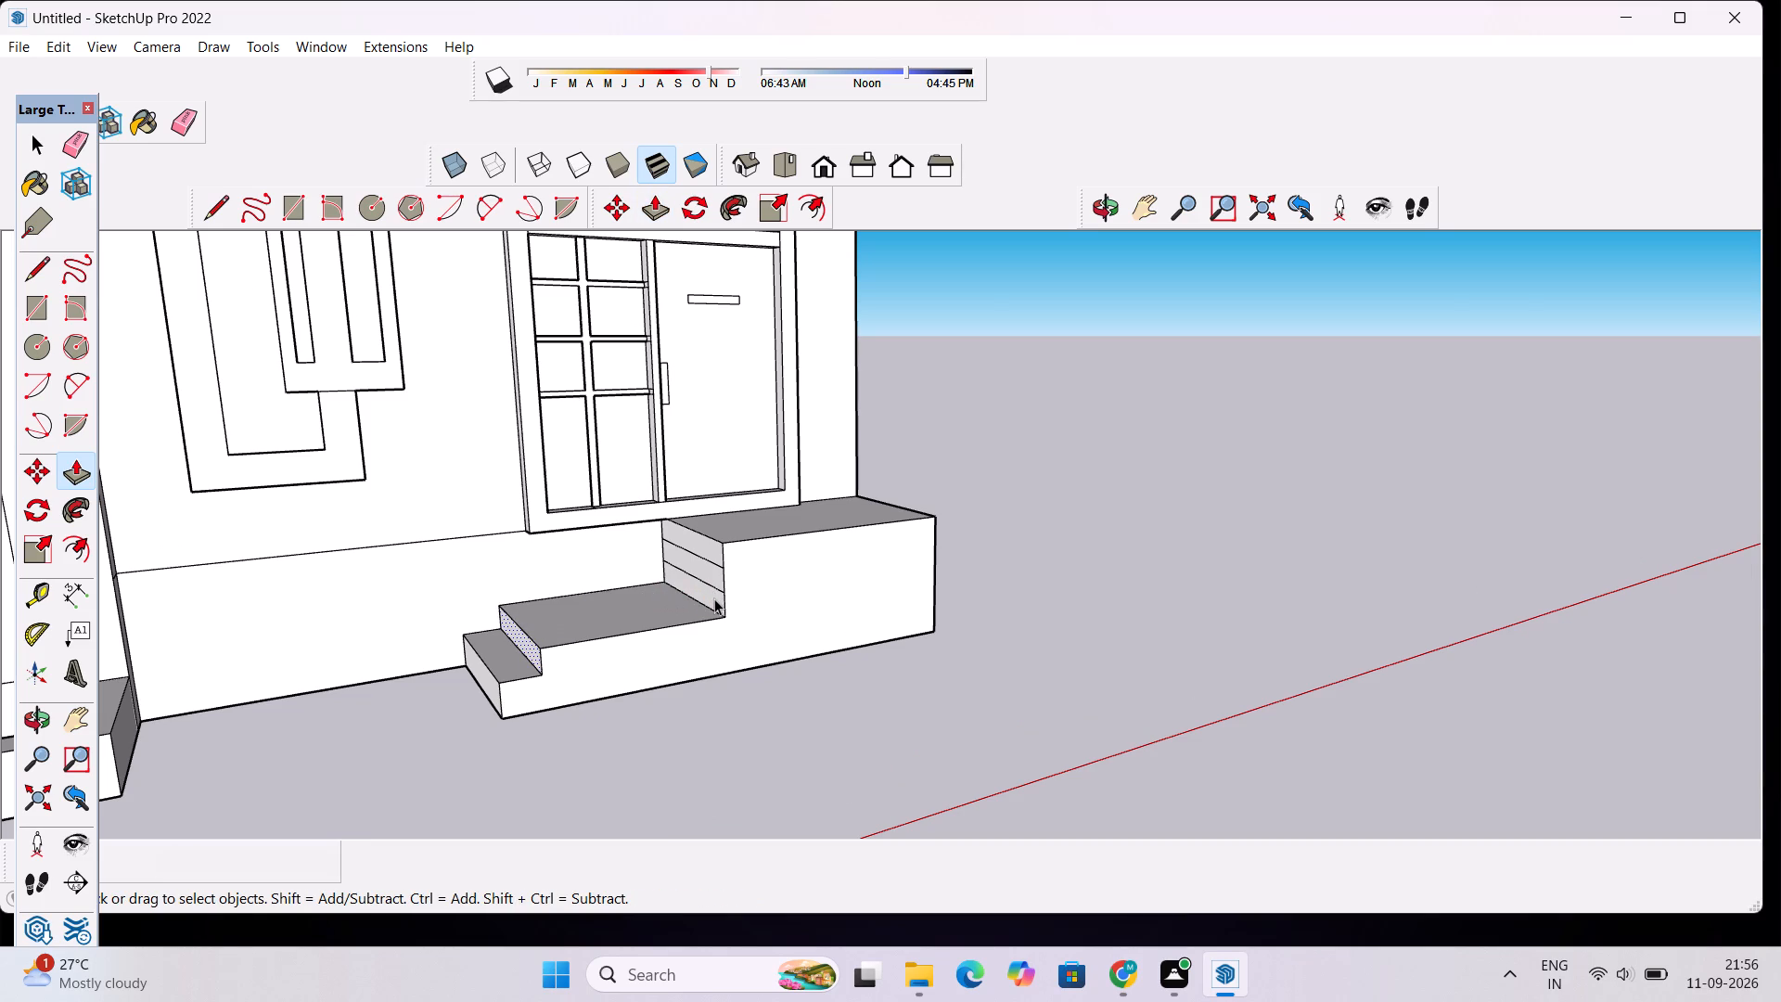
Extrude the third strip outward about 4' 3" over the second step to form the third step.
left_click(714, 598)
key("p")
left_click(714, 598)
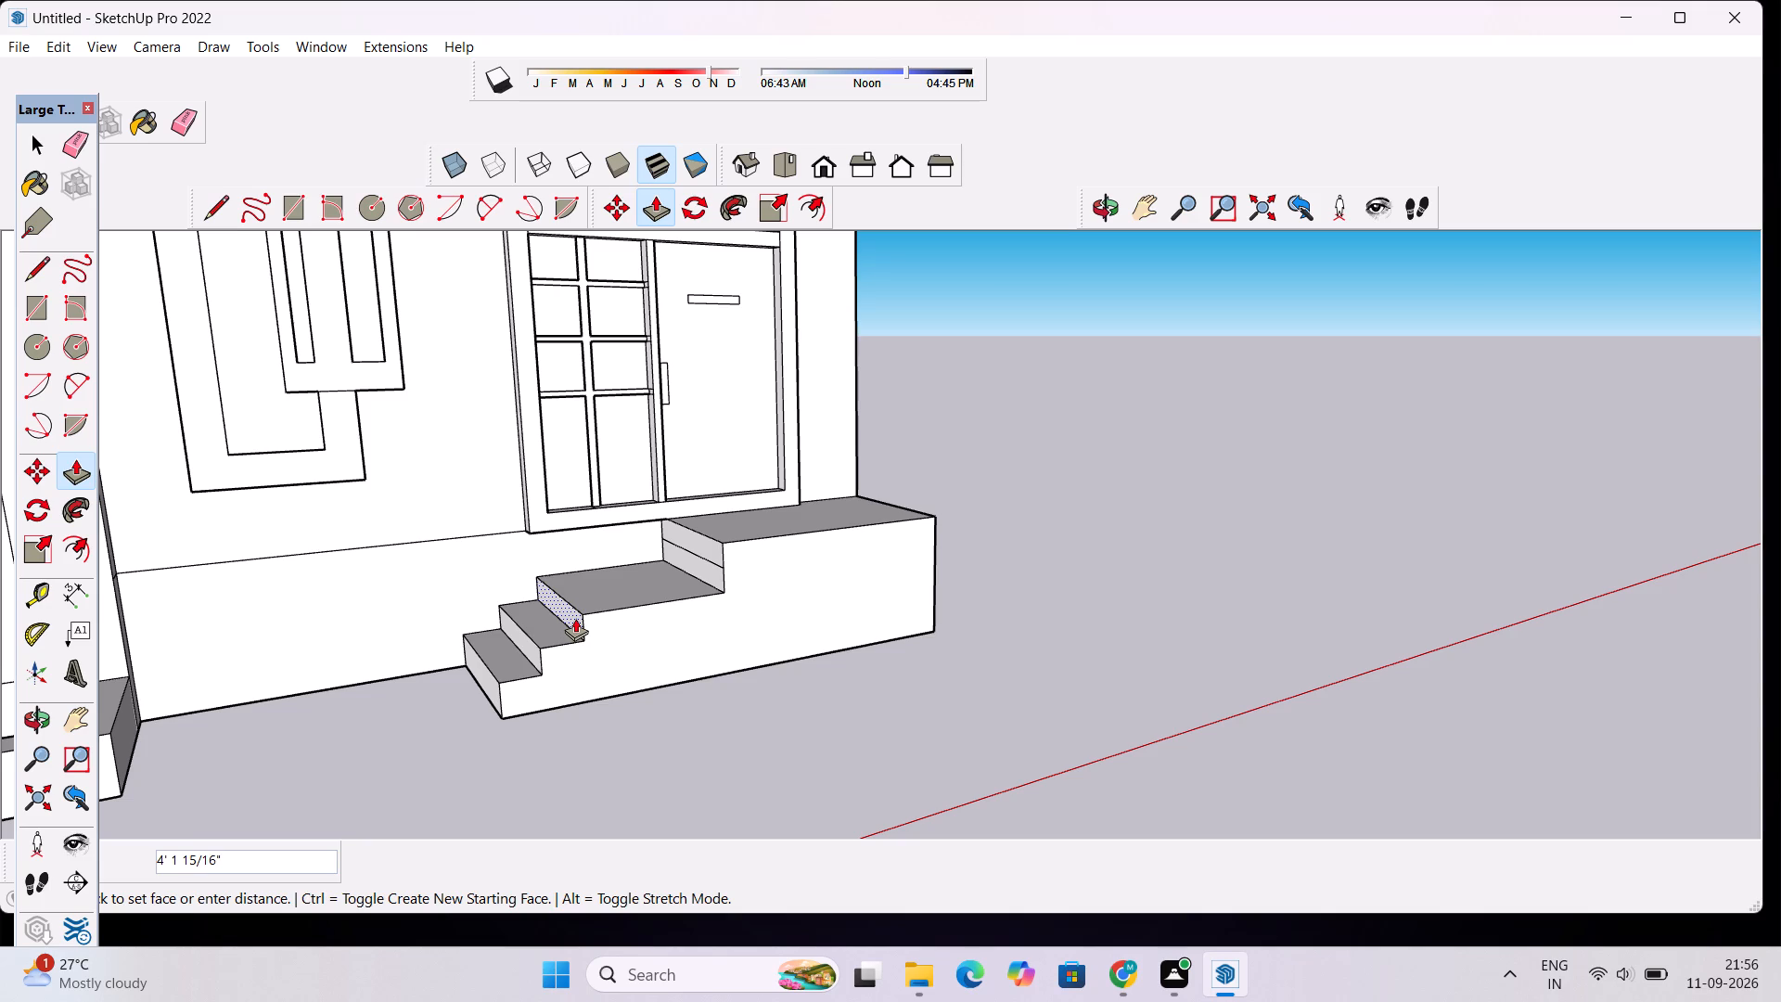
left_click(573, 621)
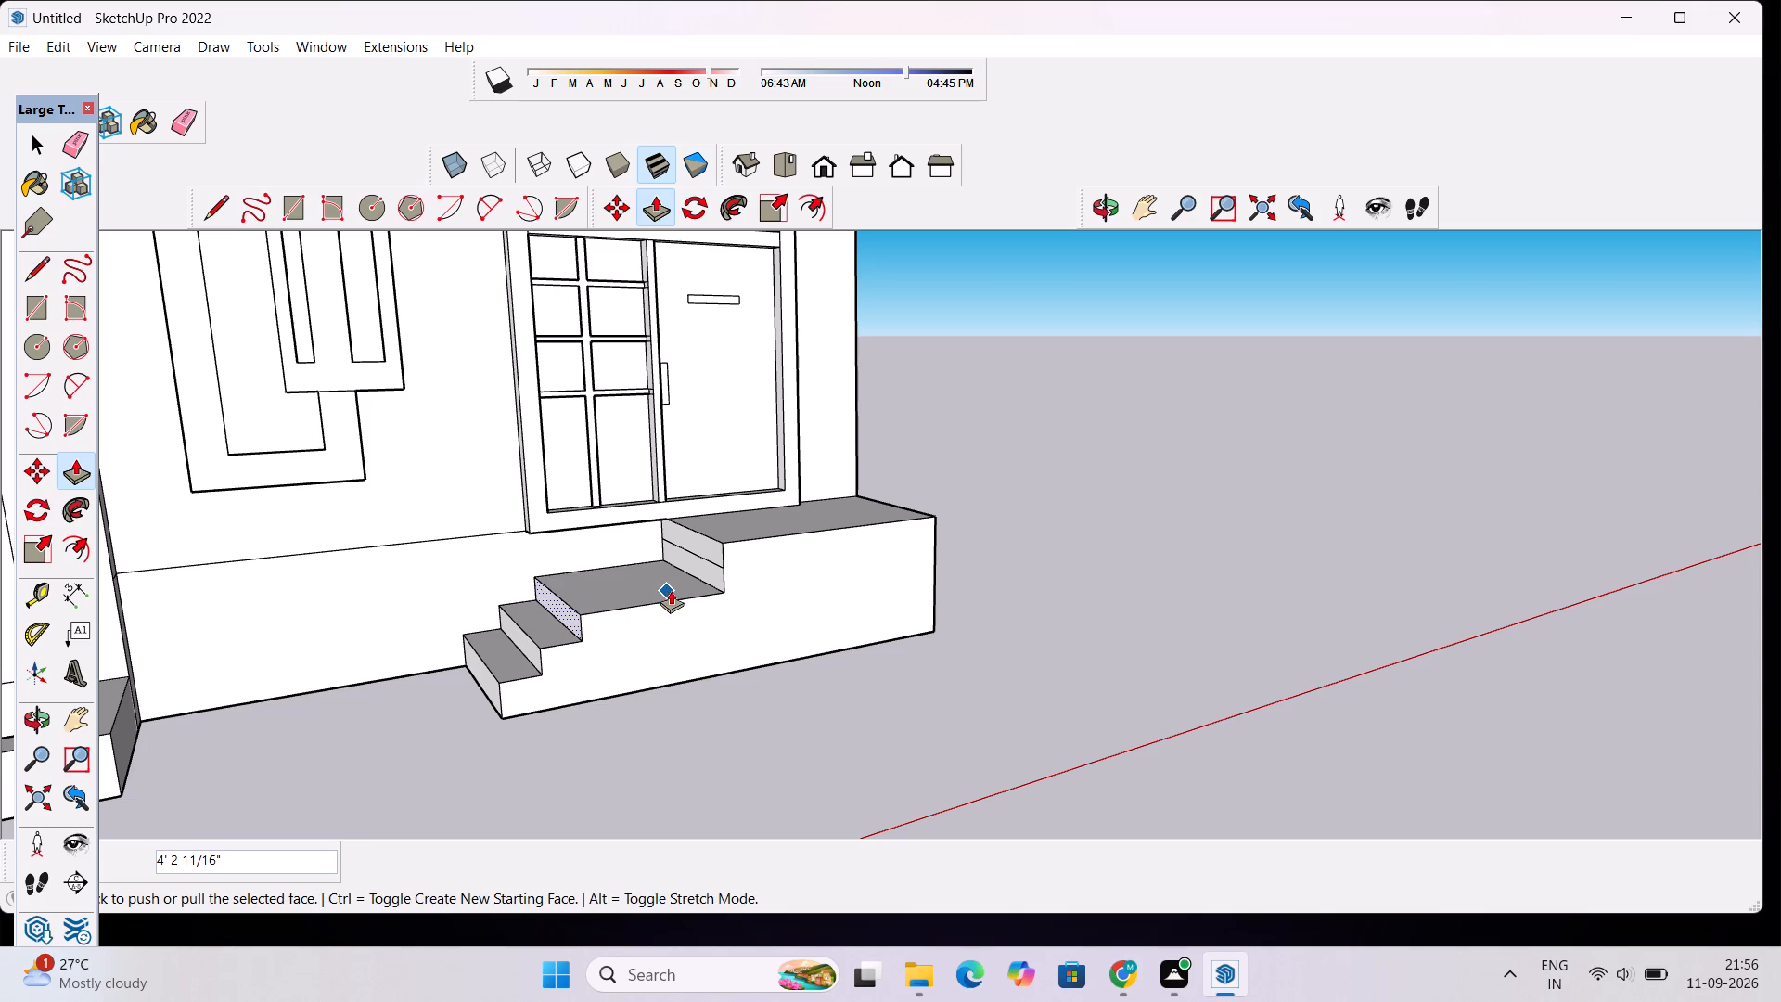
key("space")
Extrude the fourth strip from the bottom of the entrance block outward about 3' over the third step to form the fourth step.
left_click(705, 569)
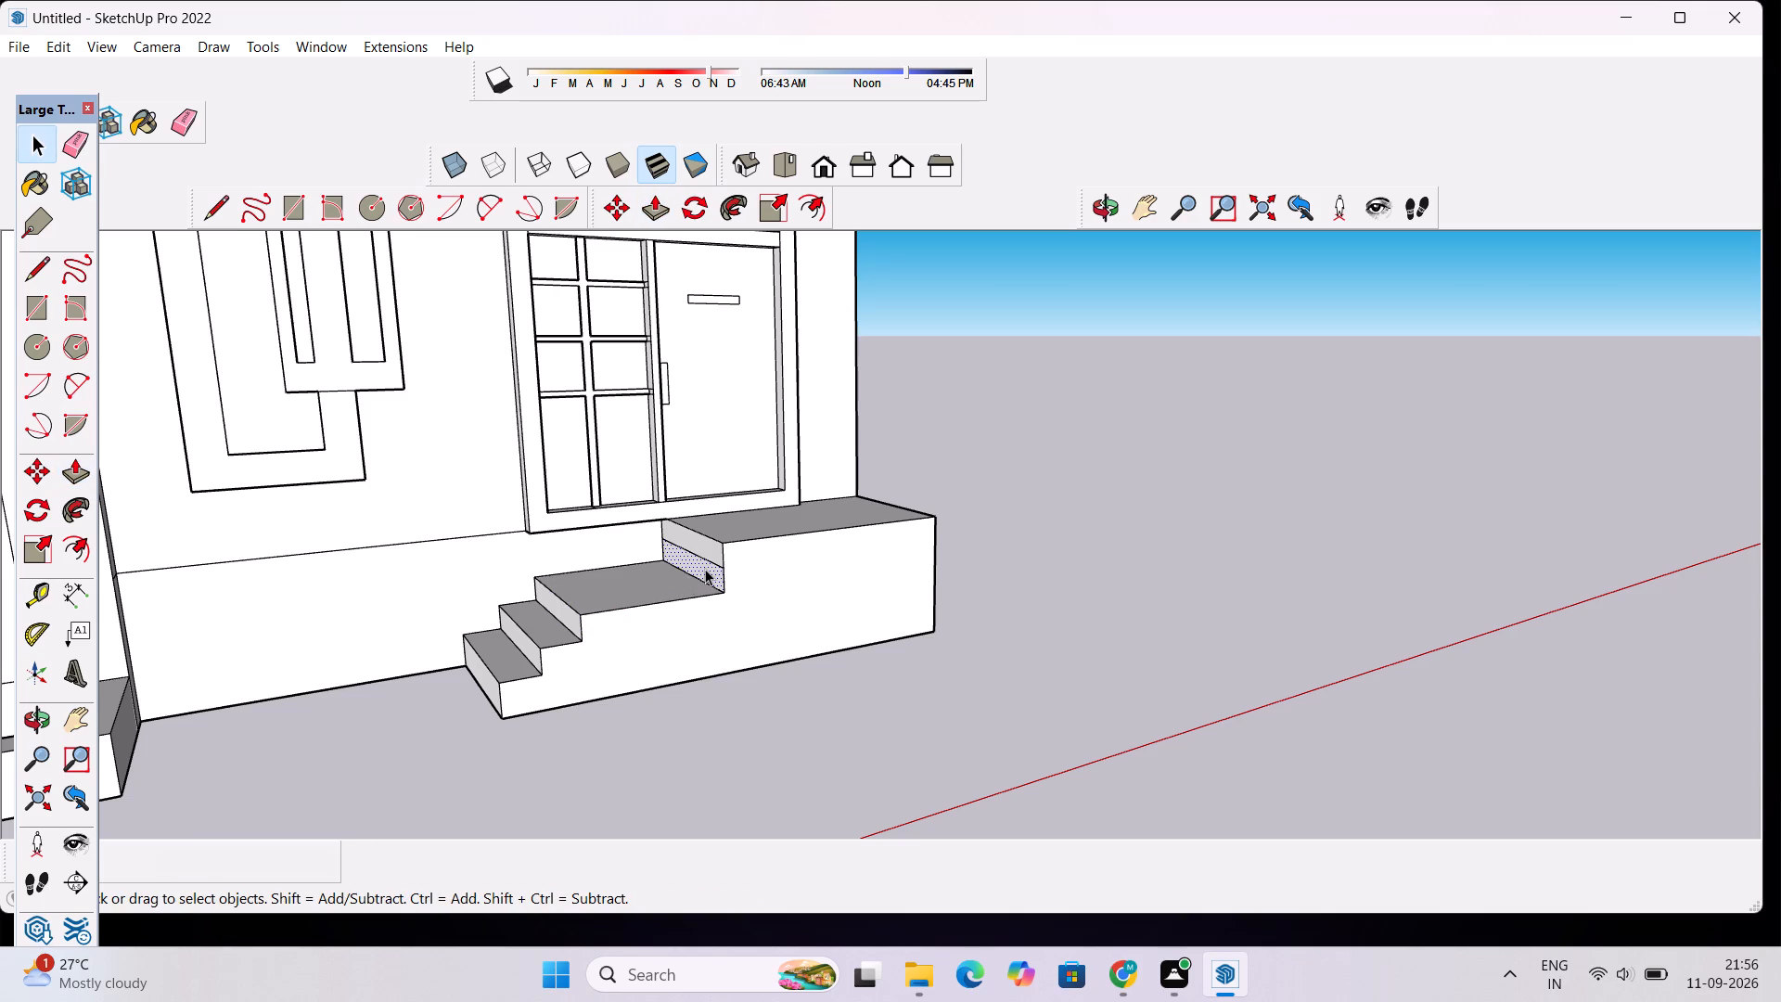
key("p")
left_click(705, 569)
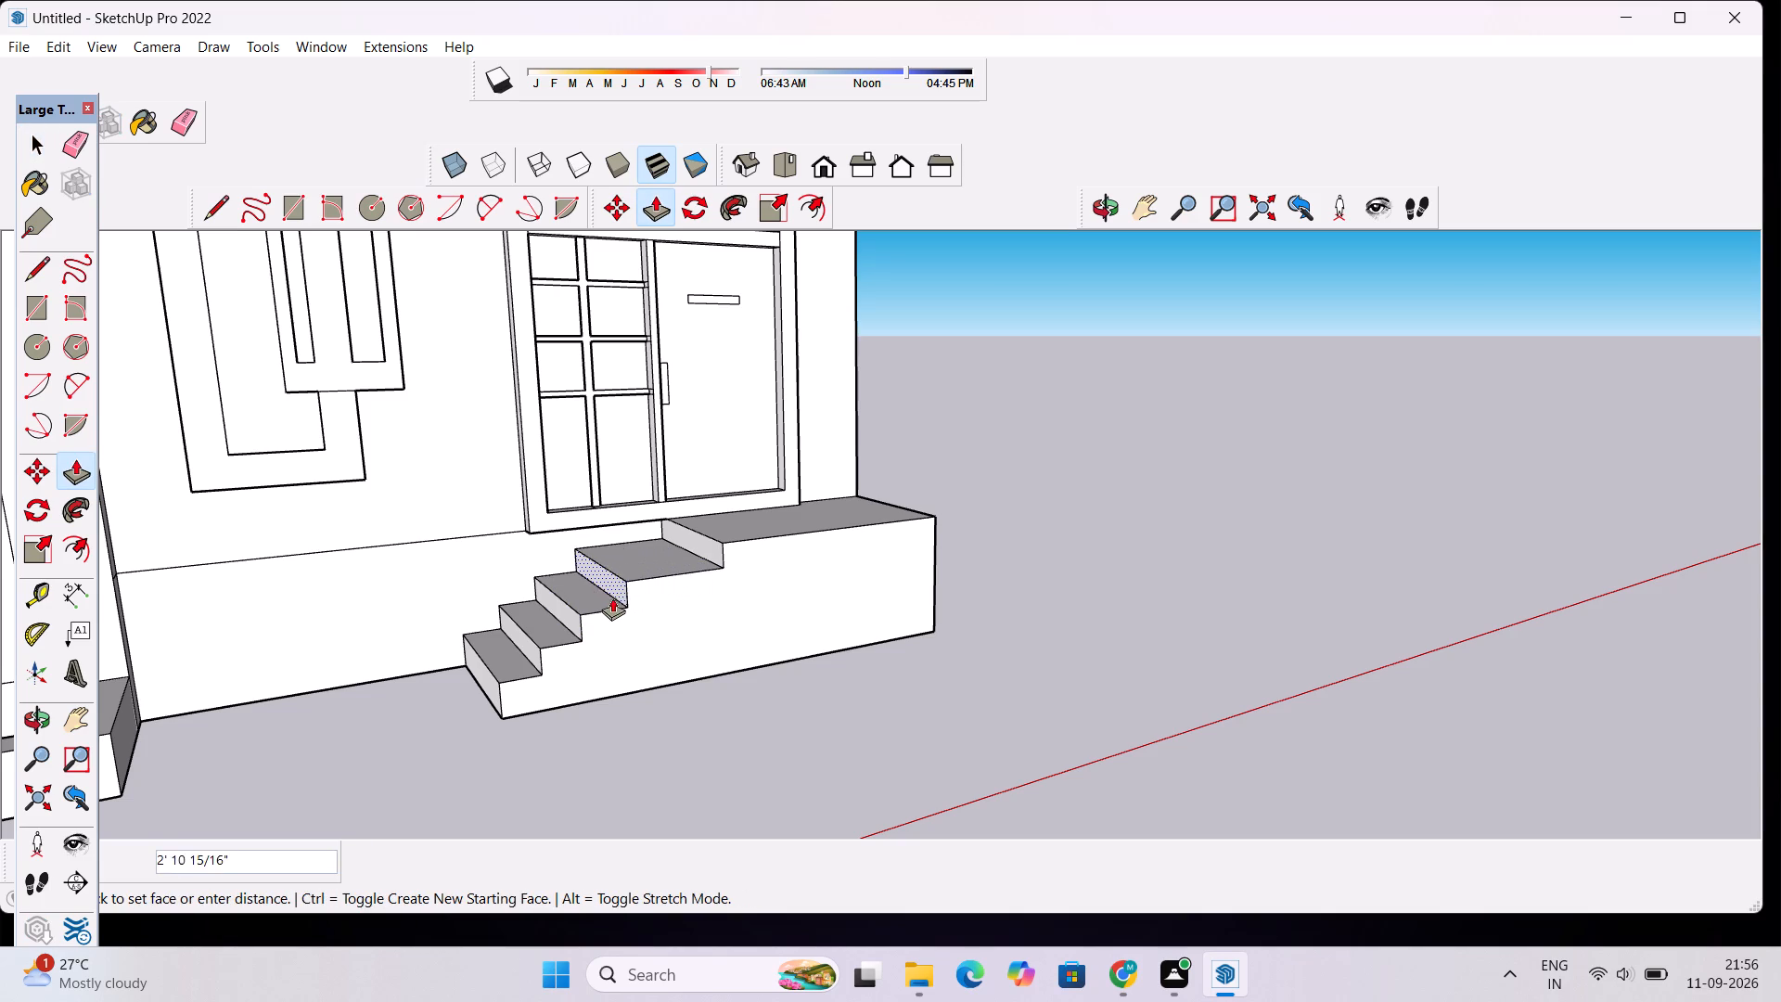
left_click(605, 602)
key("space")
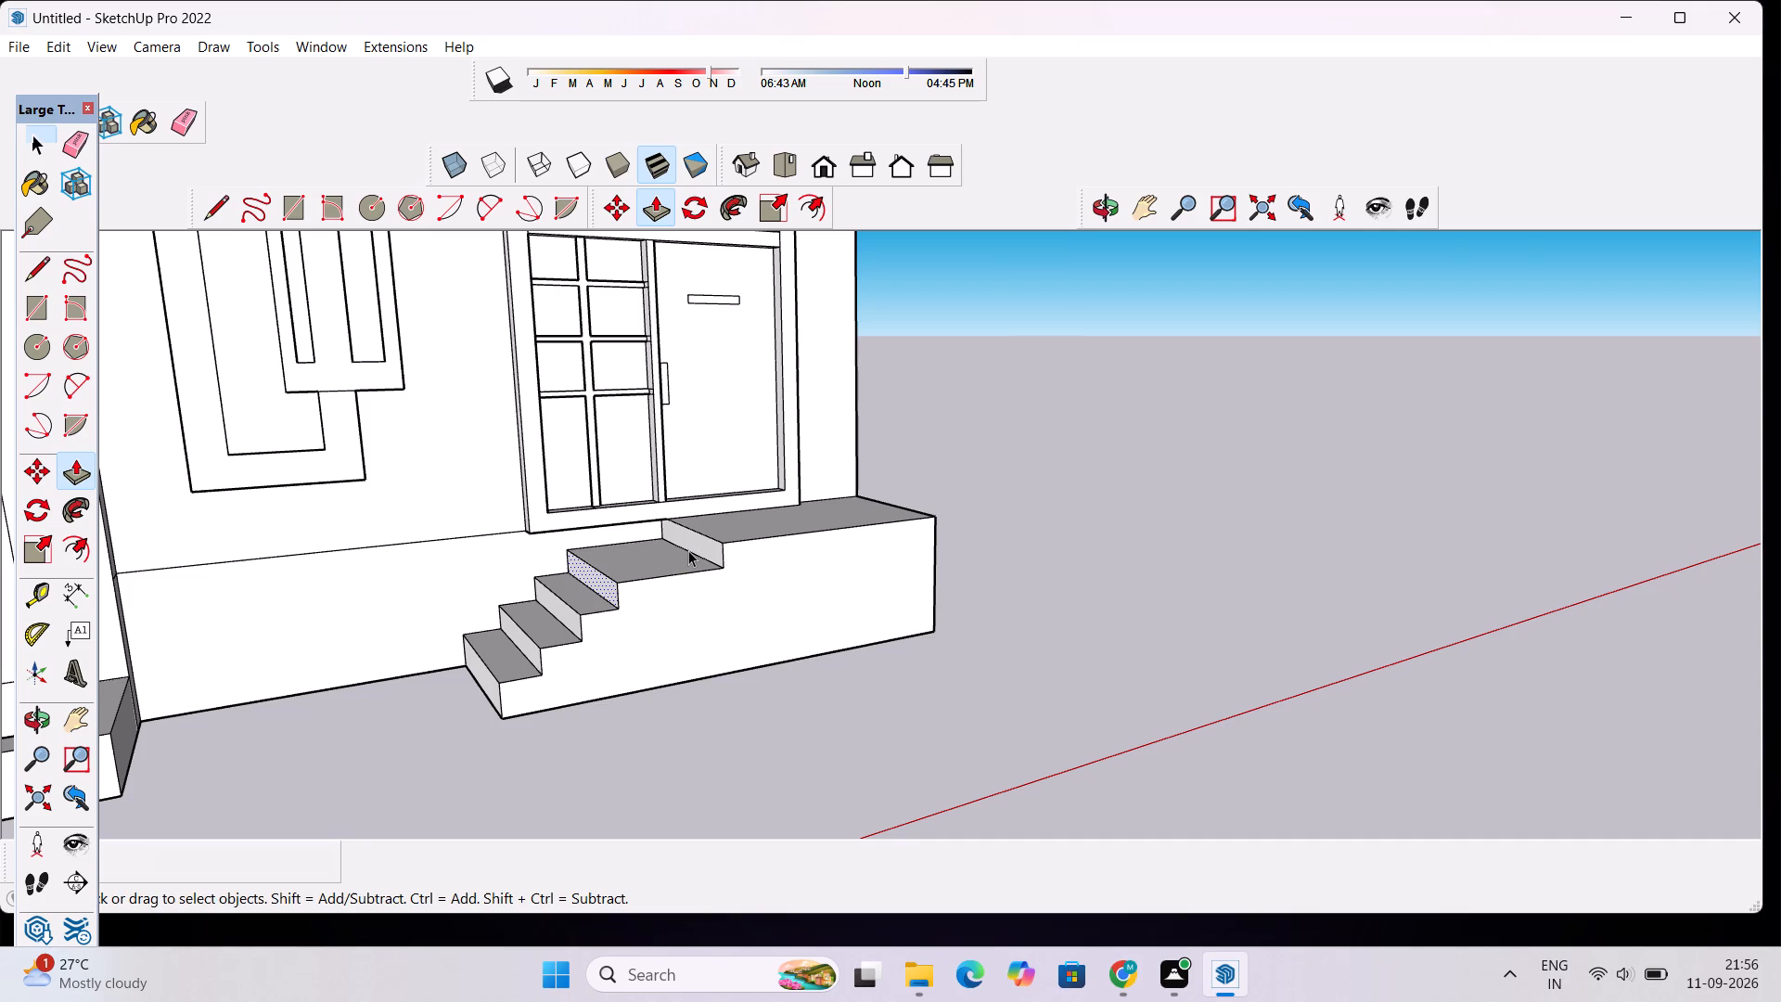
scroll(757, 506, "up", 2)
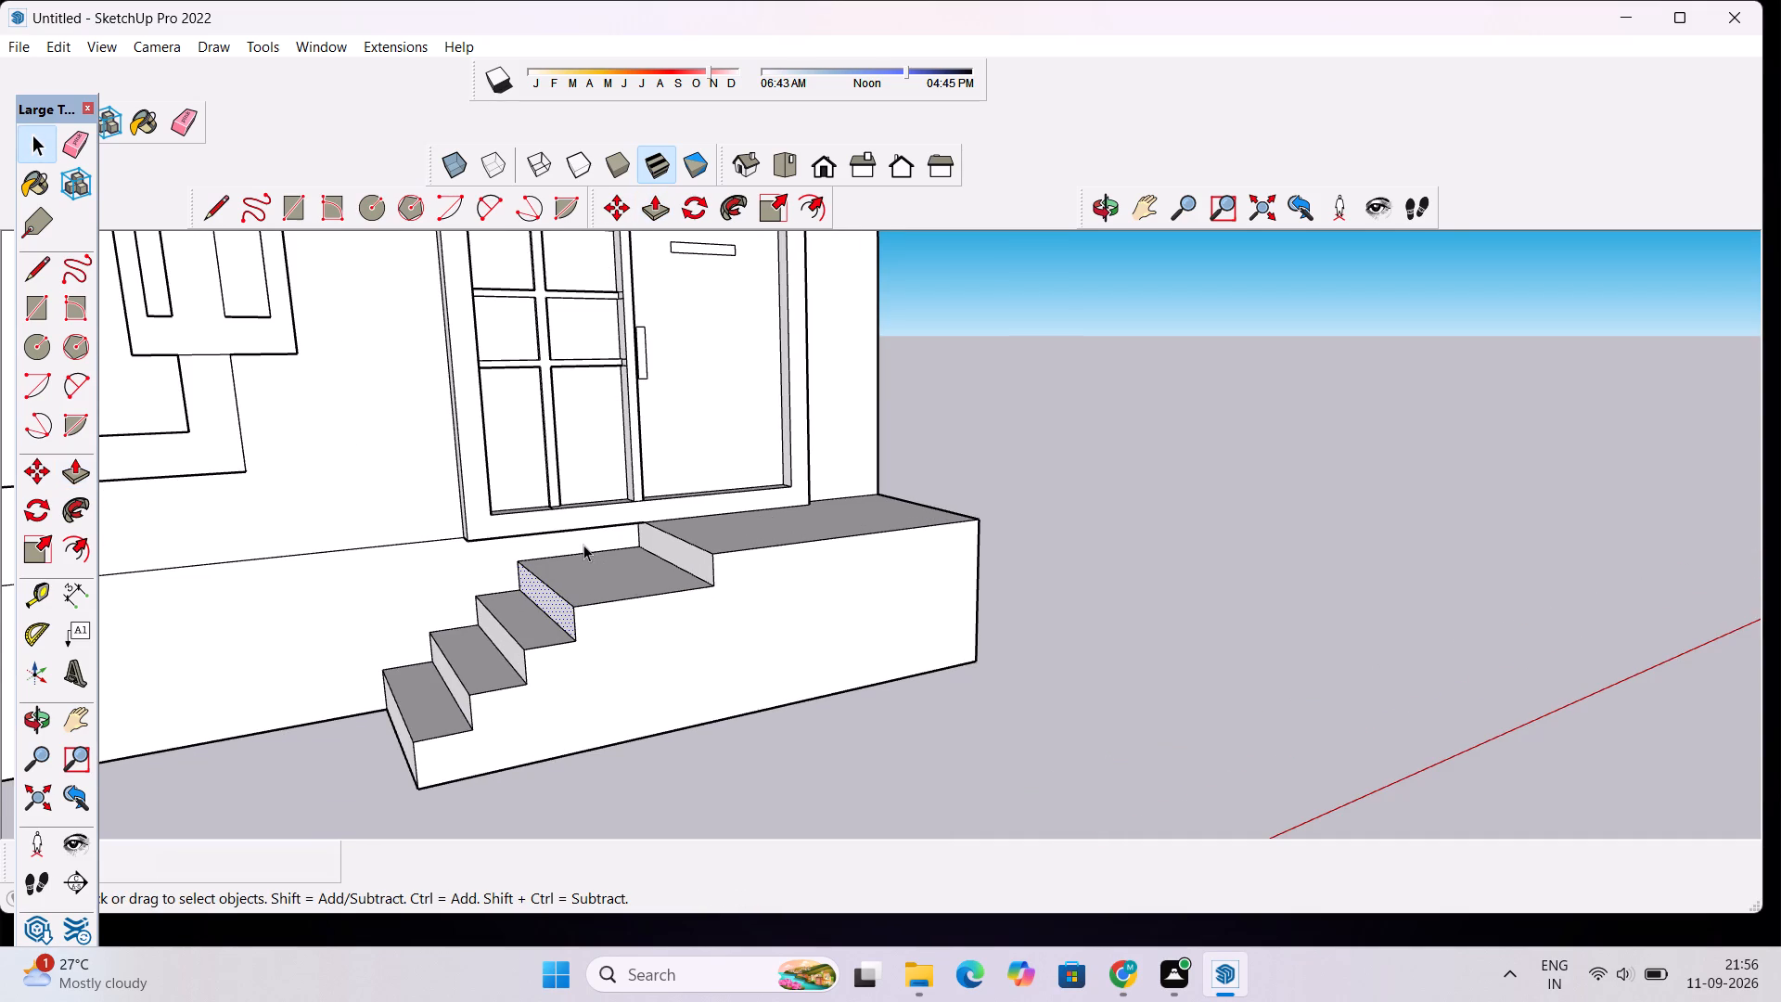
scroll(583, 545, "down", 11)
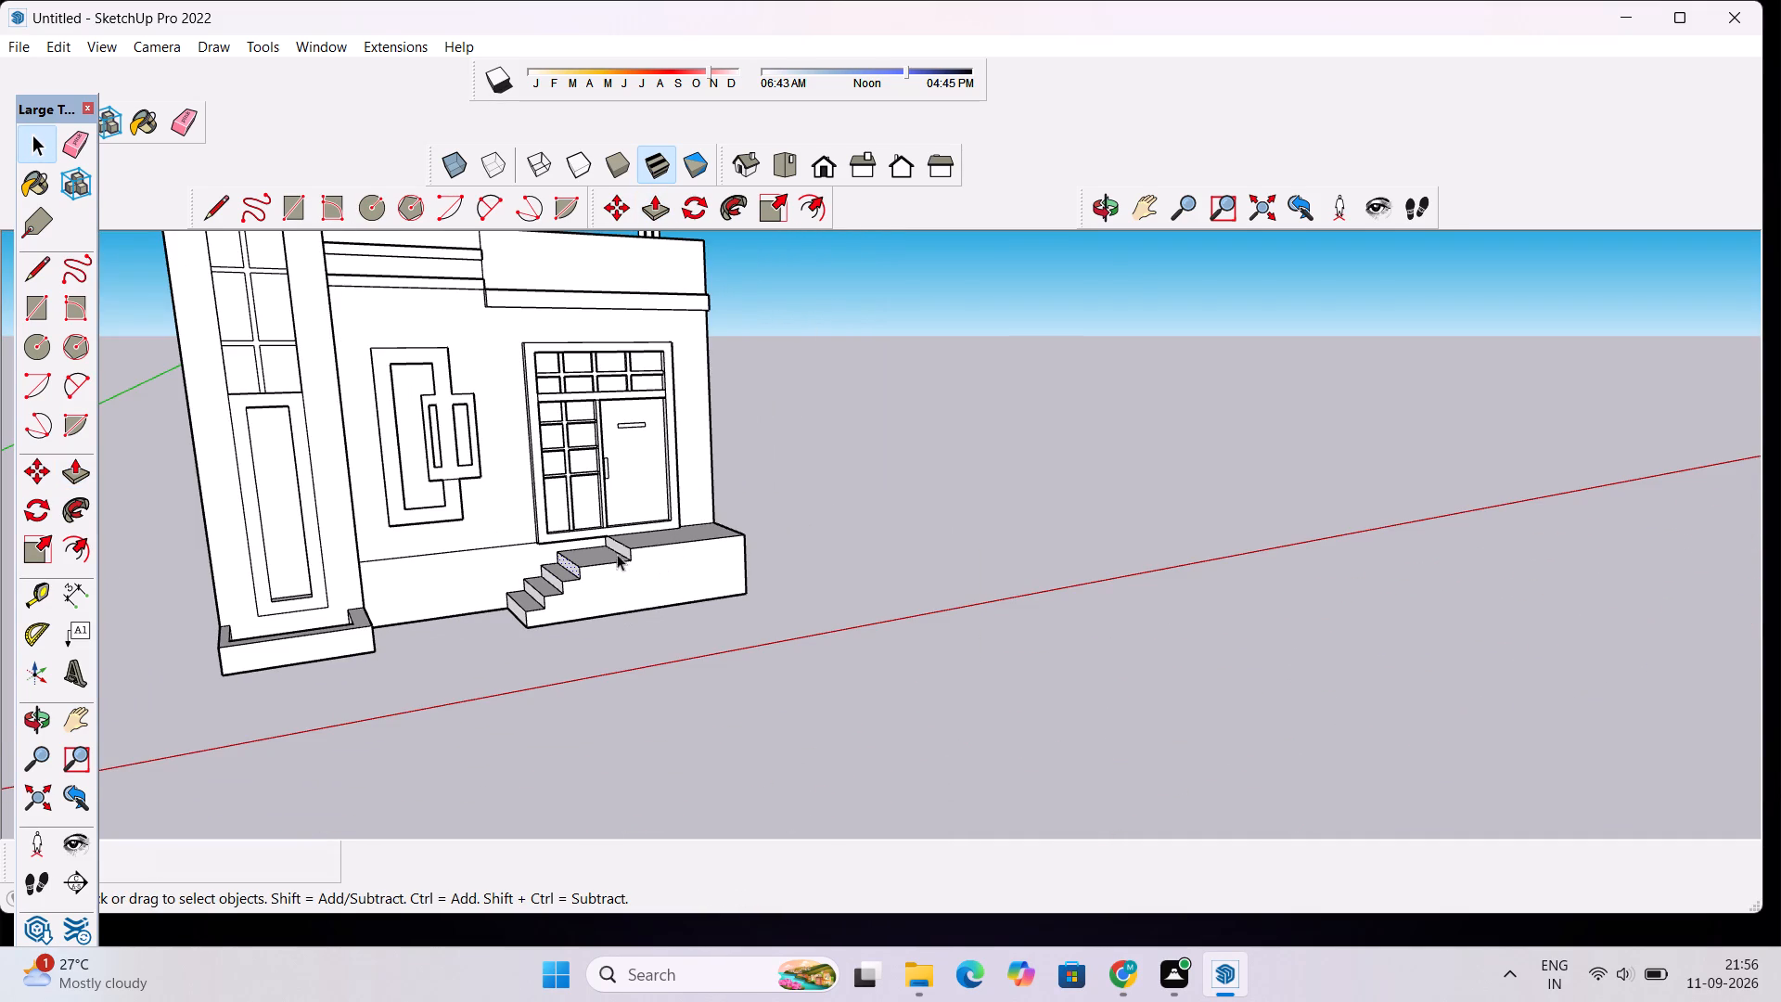
Undo all four step extrusions back to the plain entrance block with its divided side face.
key("ctrl+z")
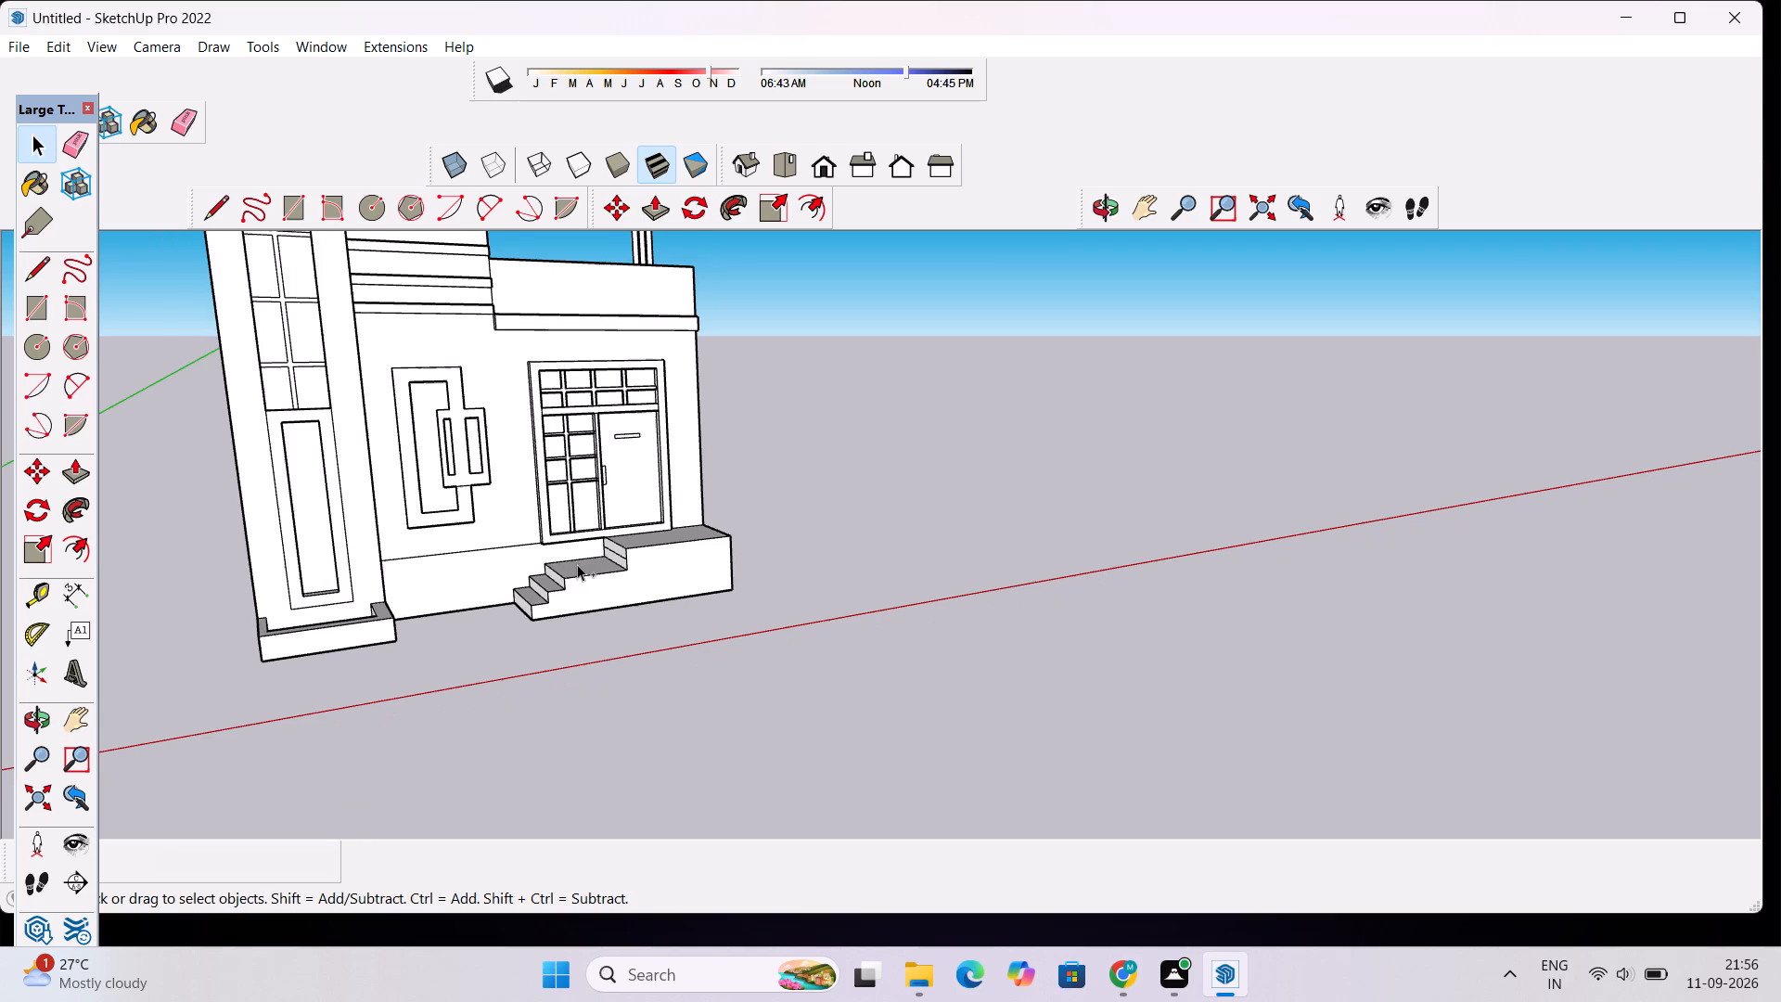
key("ctrl+z")
key("ctrl+z")
key("ctrl+z")
Erase the horizontal lines dividing the entrance block's side face into 9" strips.
scroll(618, 417, "up", 3)
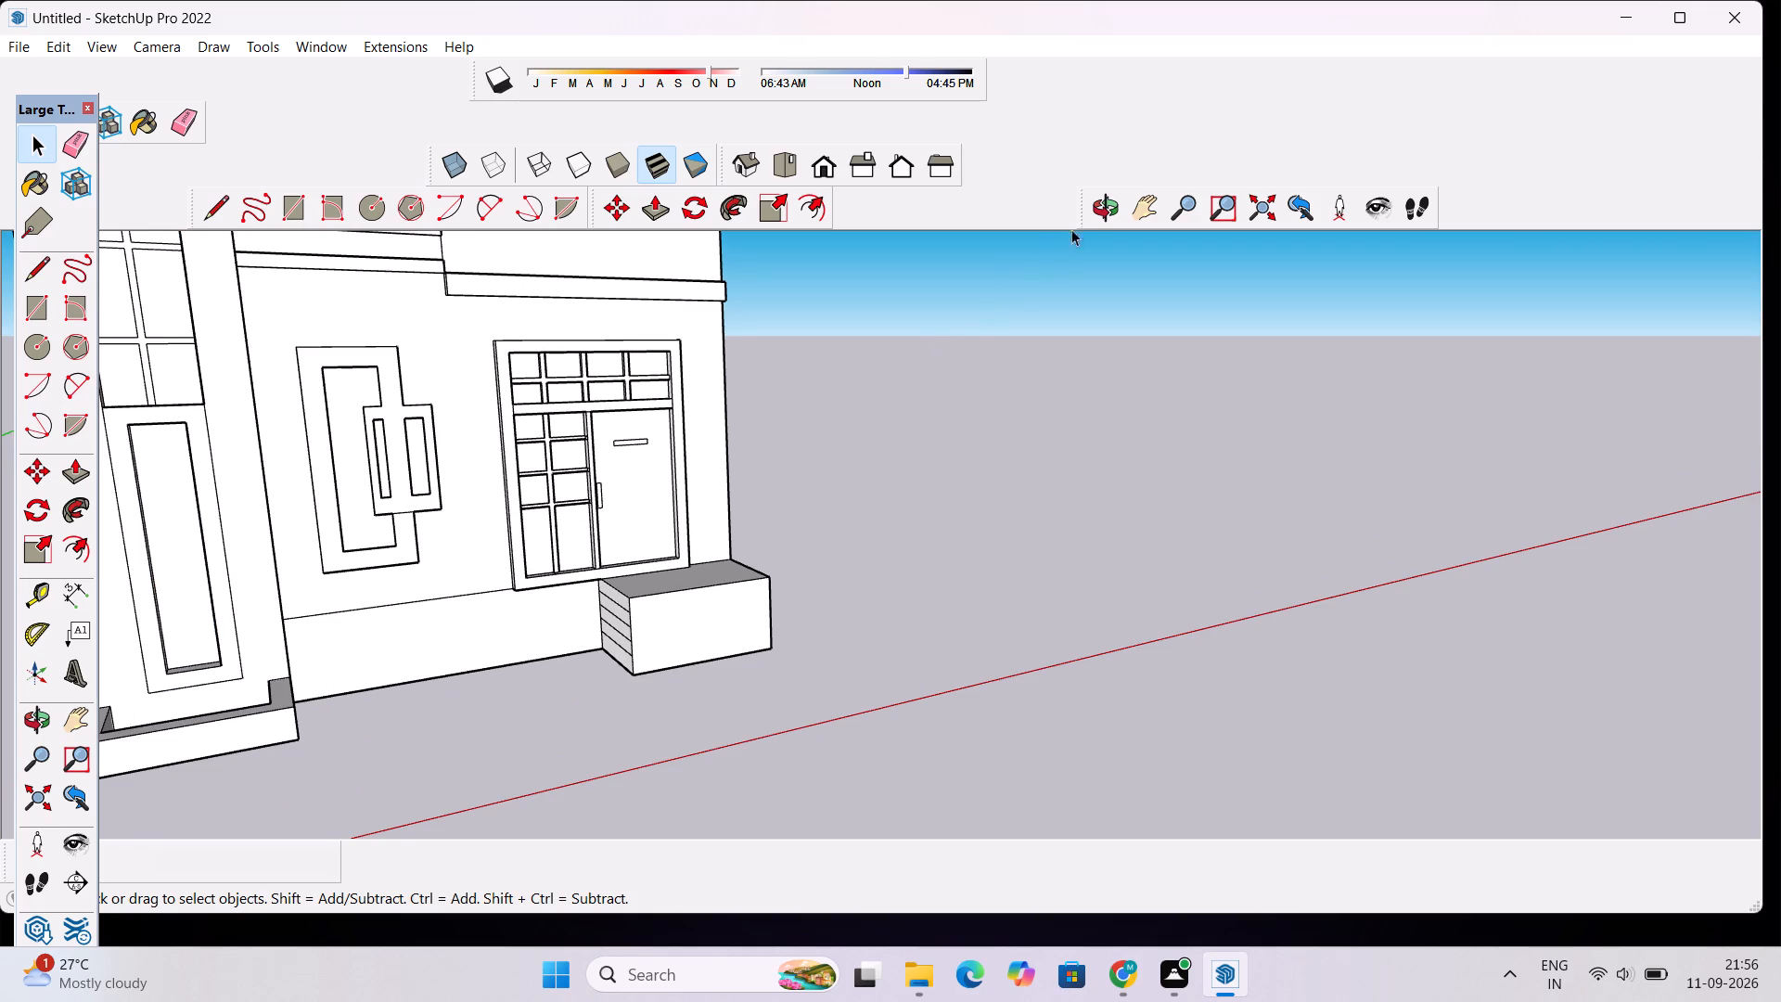
left_click(1112, 204)
left_click_drag(768, 575, 1034, 533)
scroll(521, 692, "up", 2)
key("e")
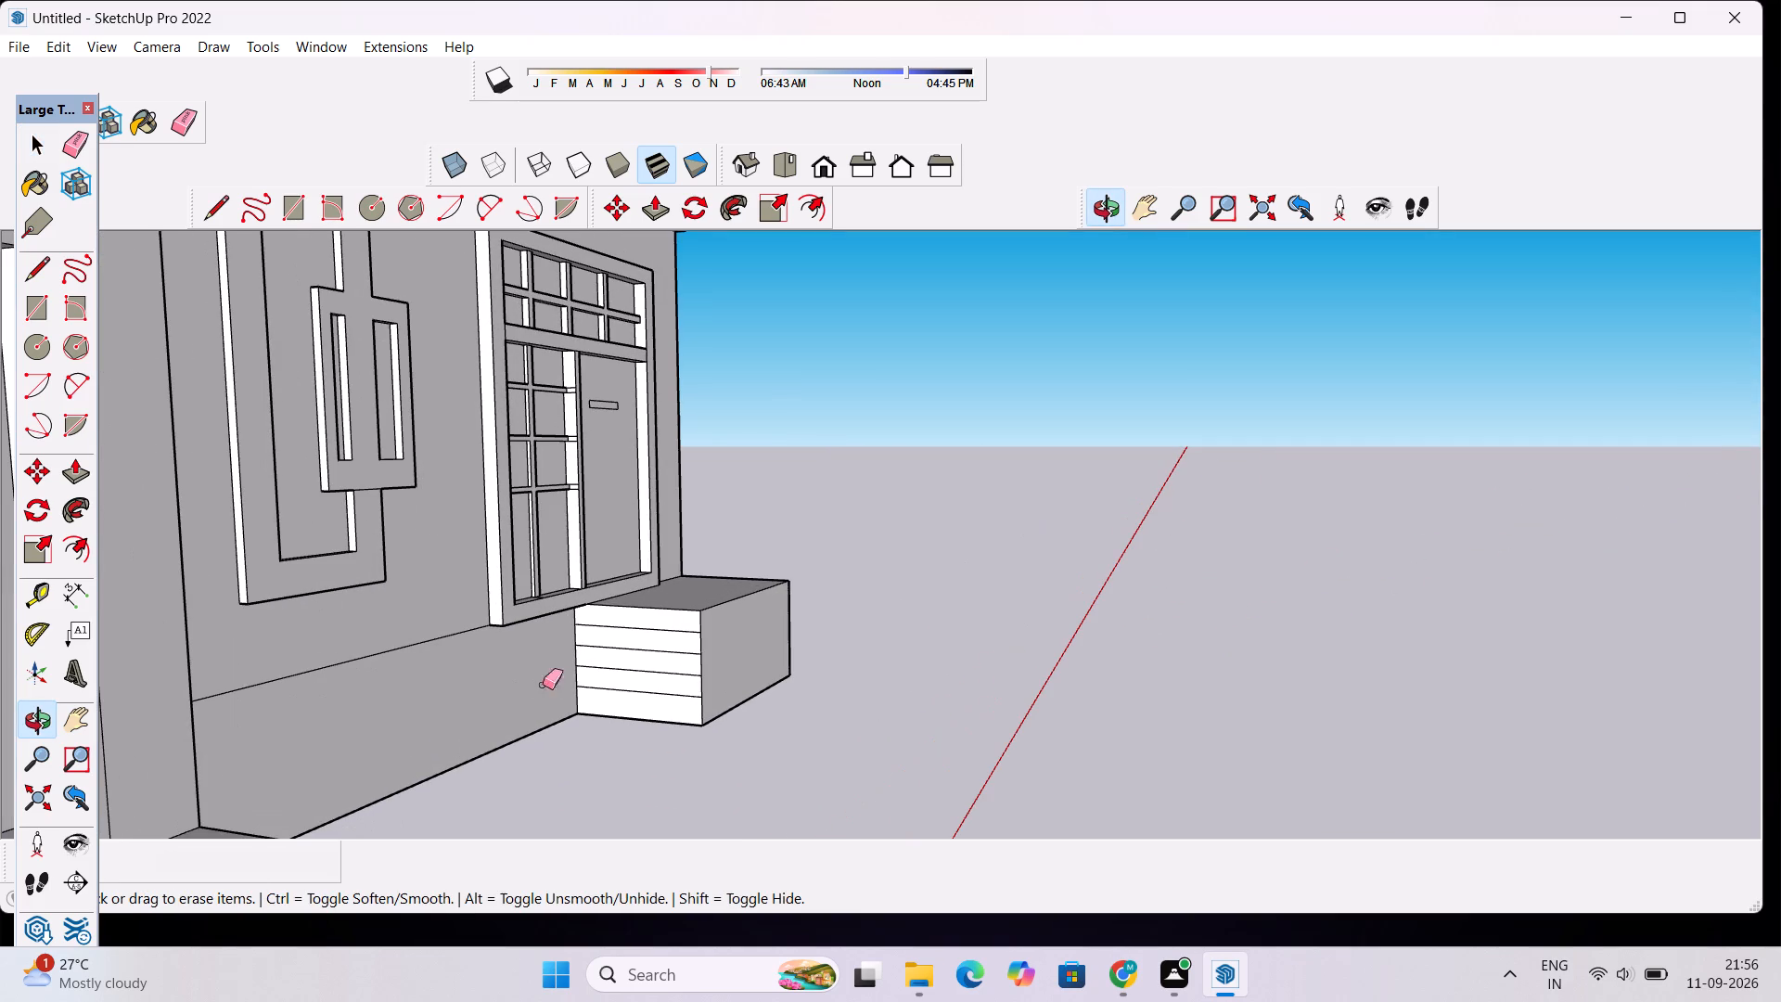
left_click_drag(645, 620, 654, 695)
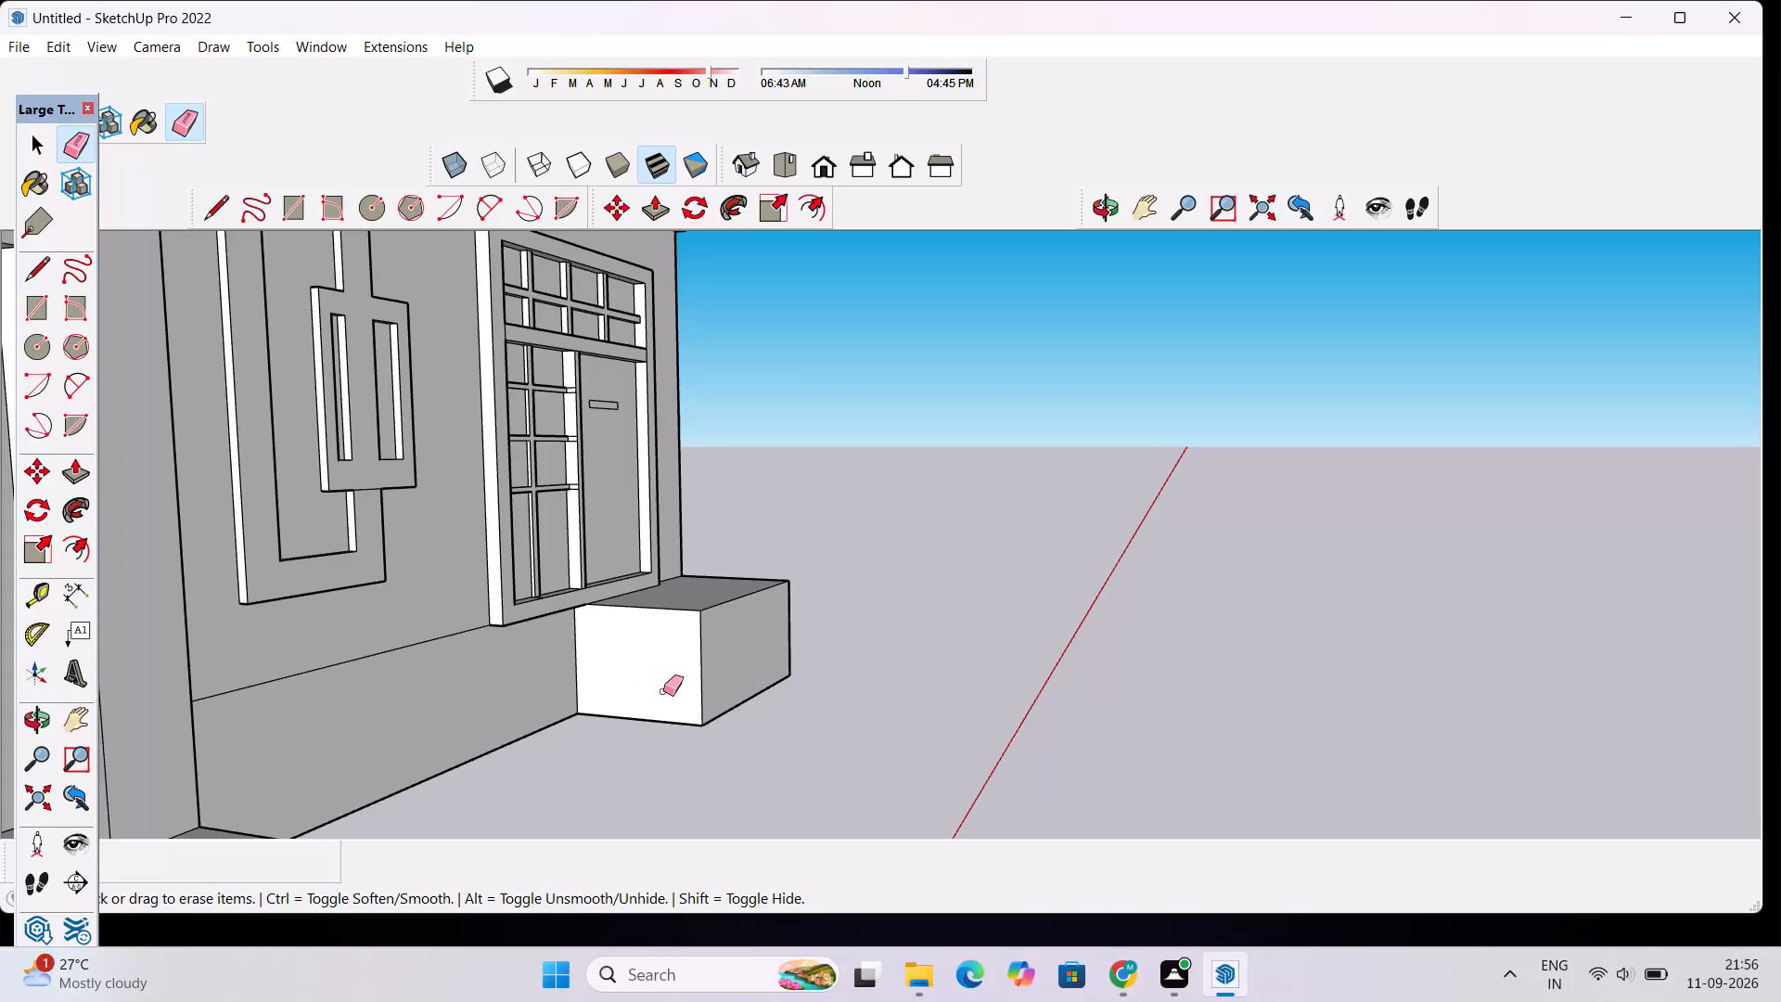
scroll(657, 673, "up", 4)
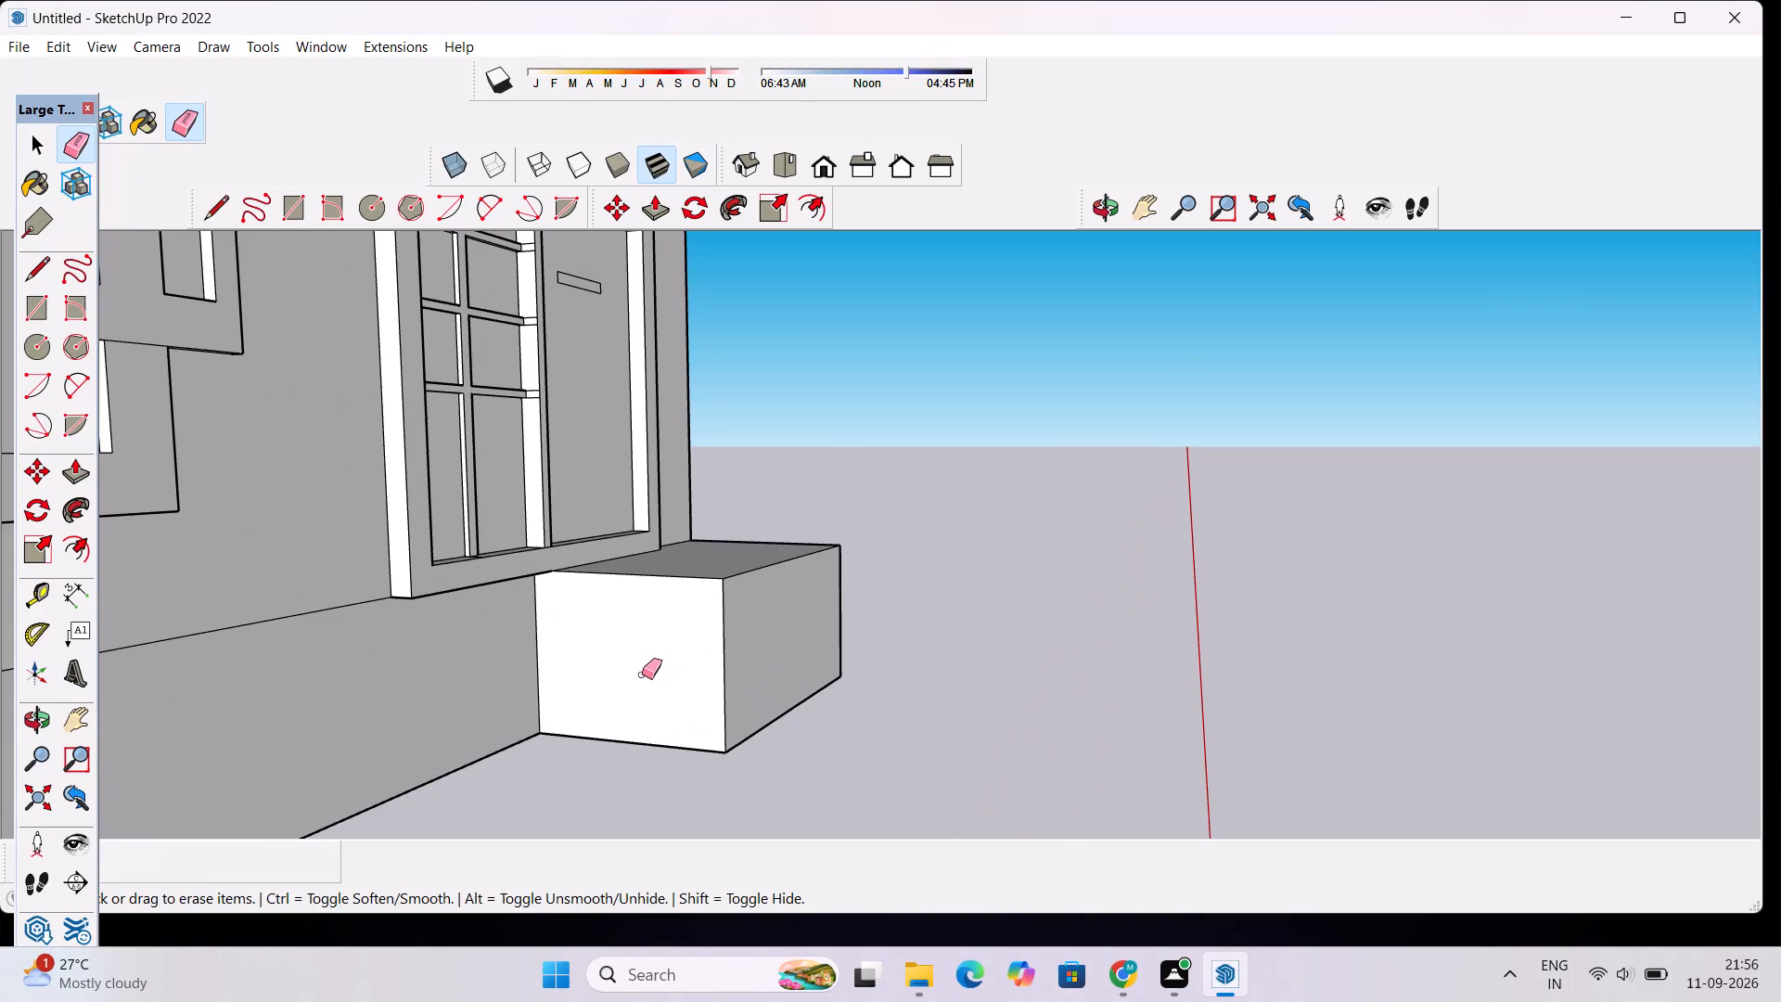
Place two horizontal guides on the entrance block's side face, 7.5" below the top edge and 7.5" below the first guide.
key("t")
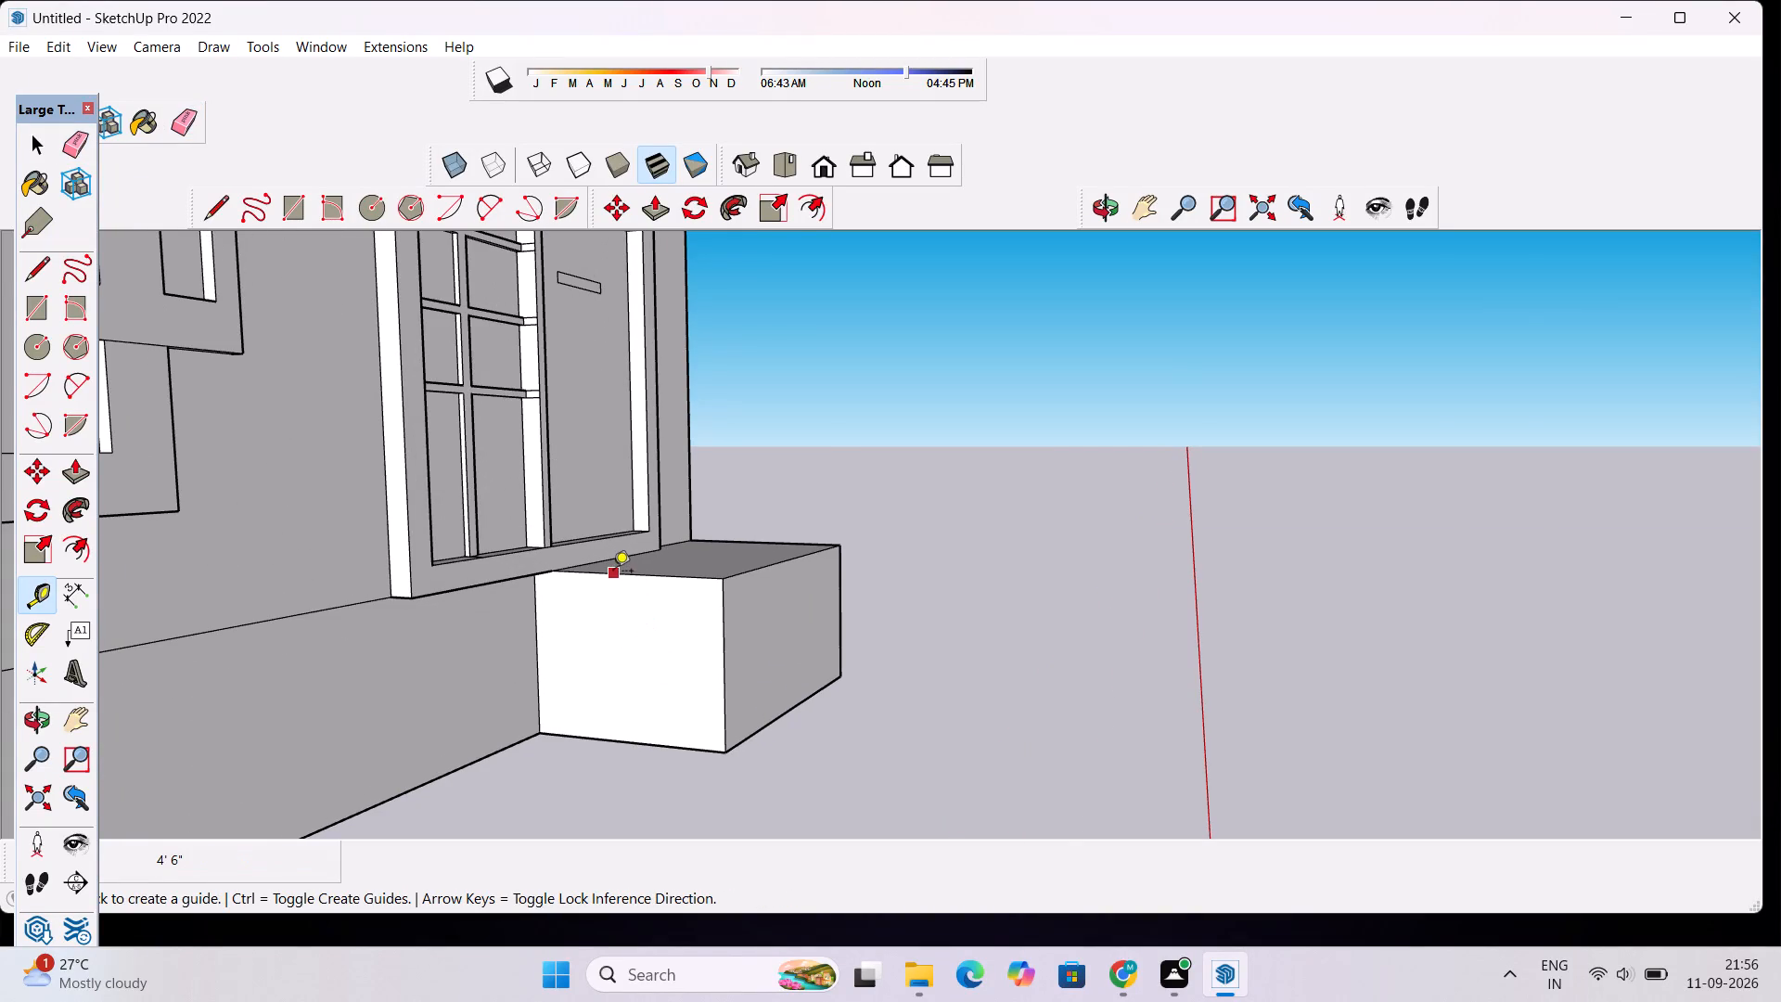
left_click(610, 573)
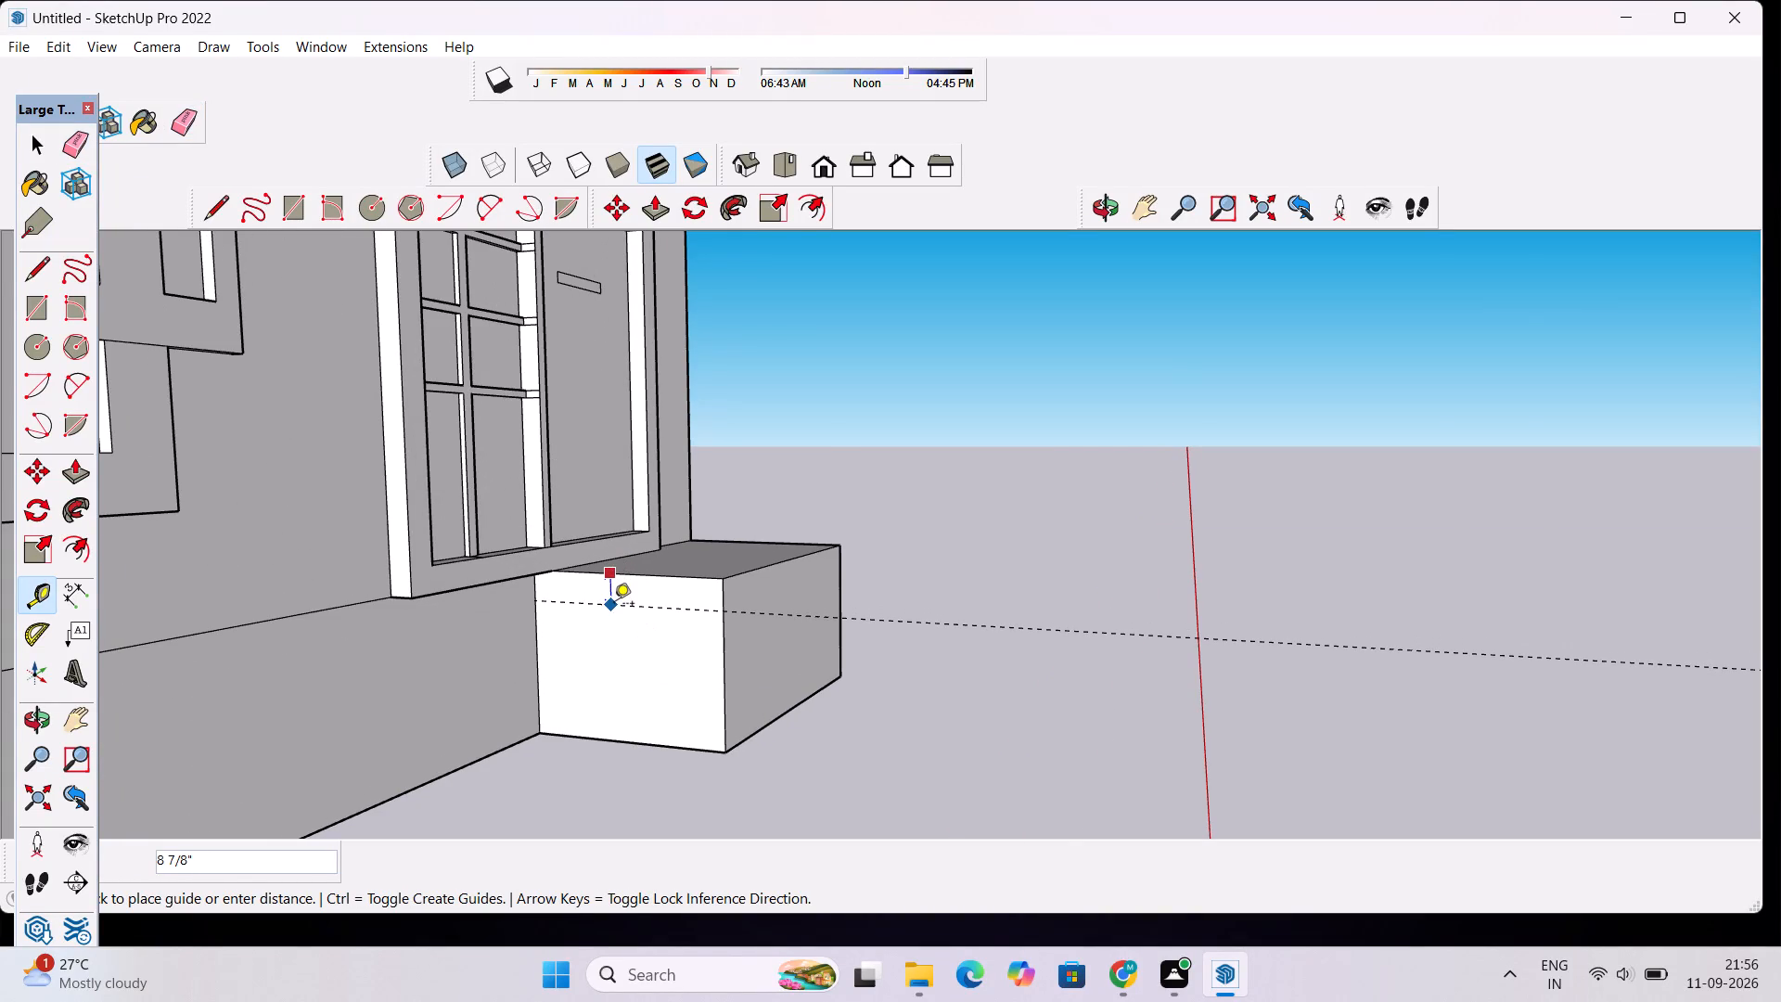
type("7.5")
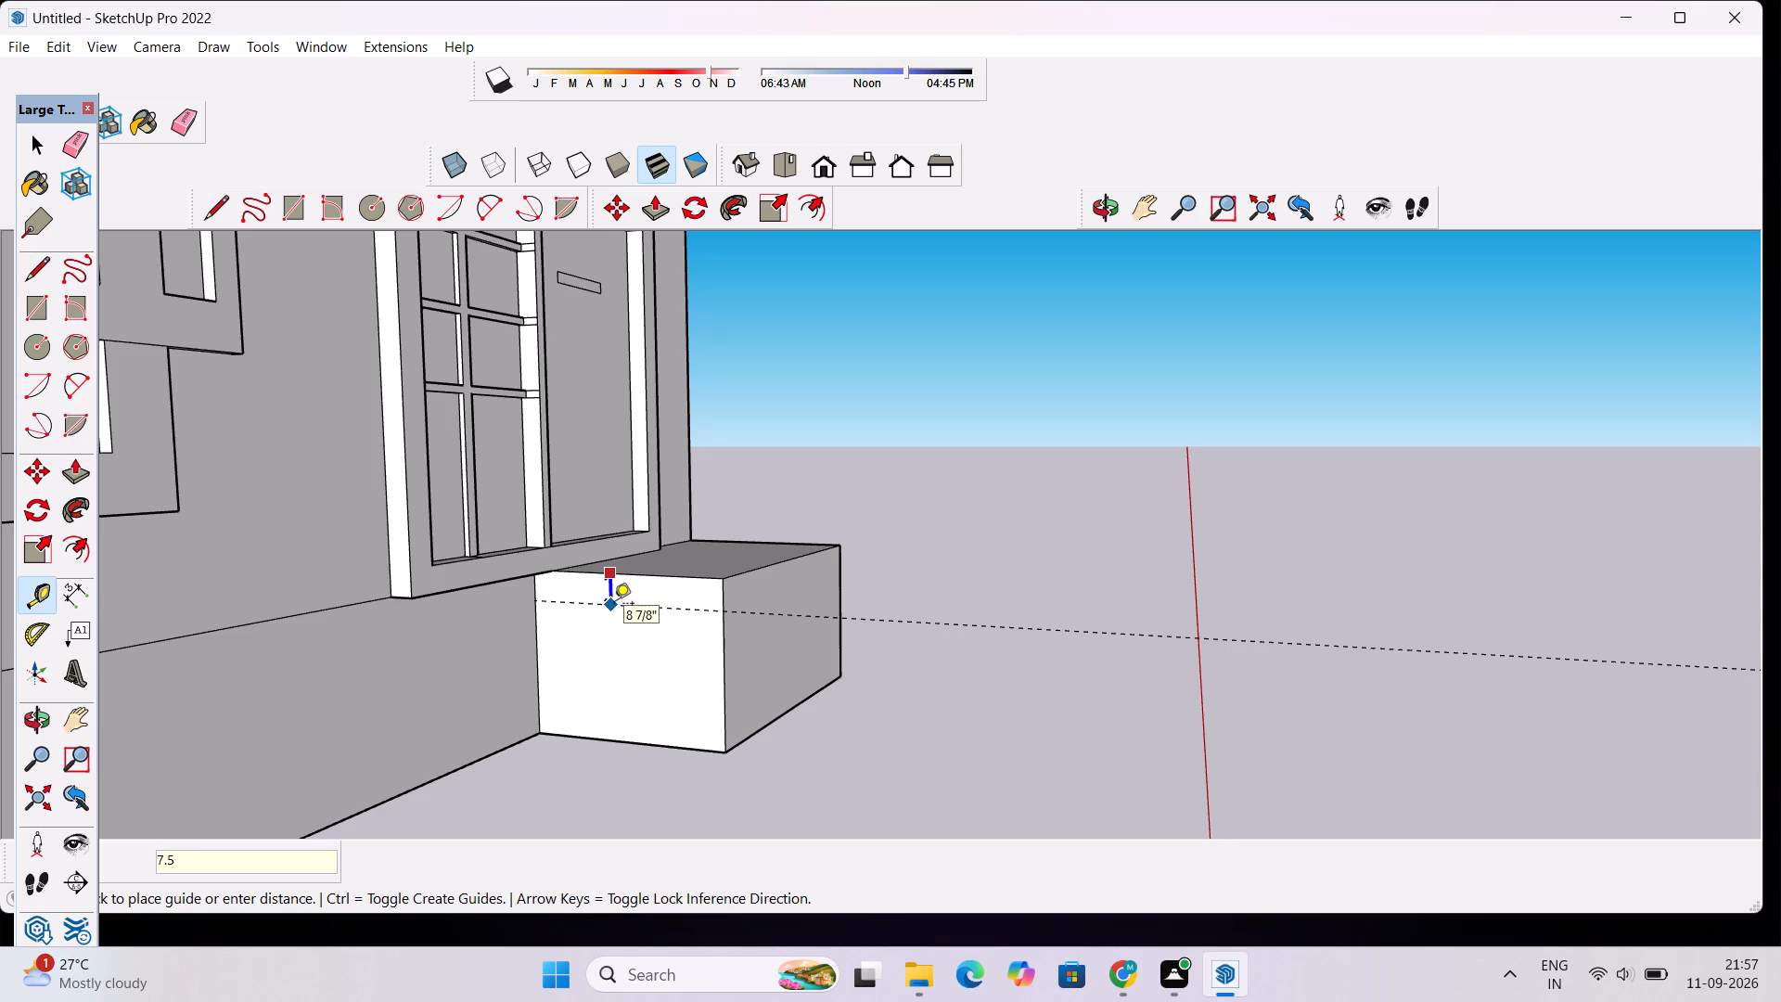
key("shift+quotedbl")
key("Return")
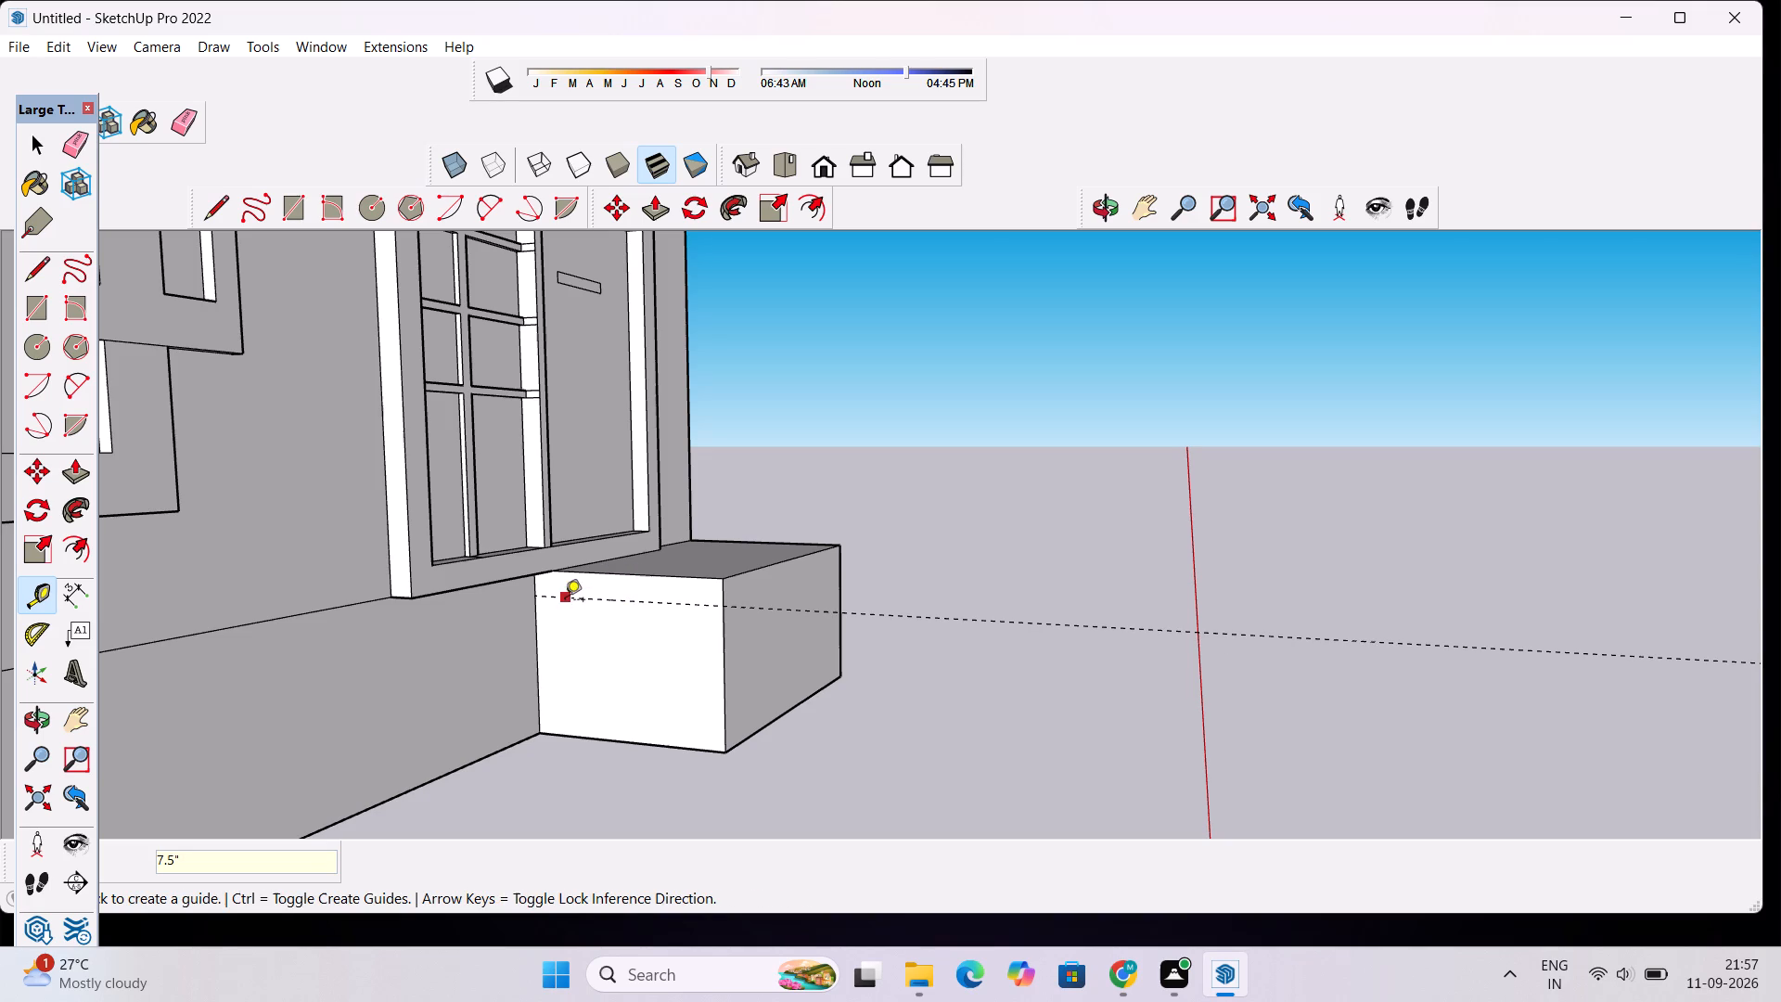
left_click(565, 601)
type("7.5\"")
key("Return")
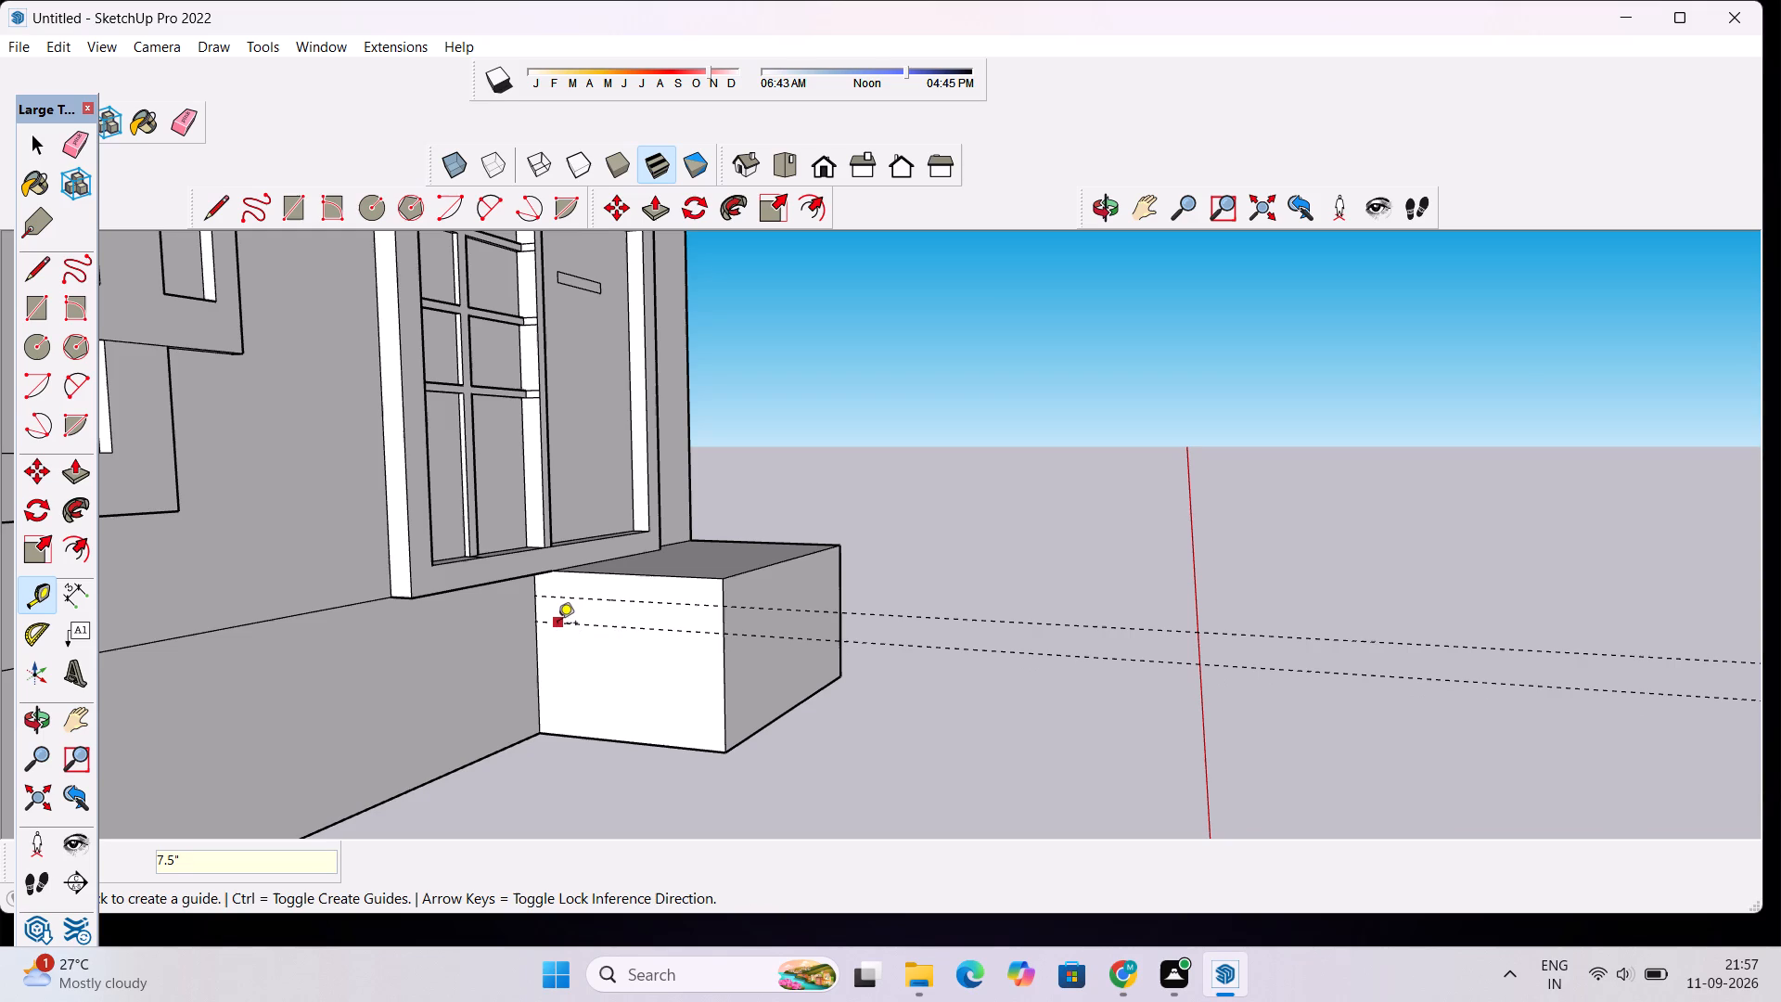
key("space")
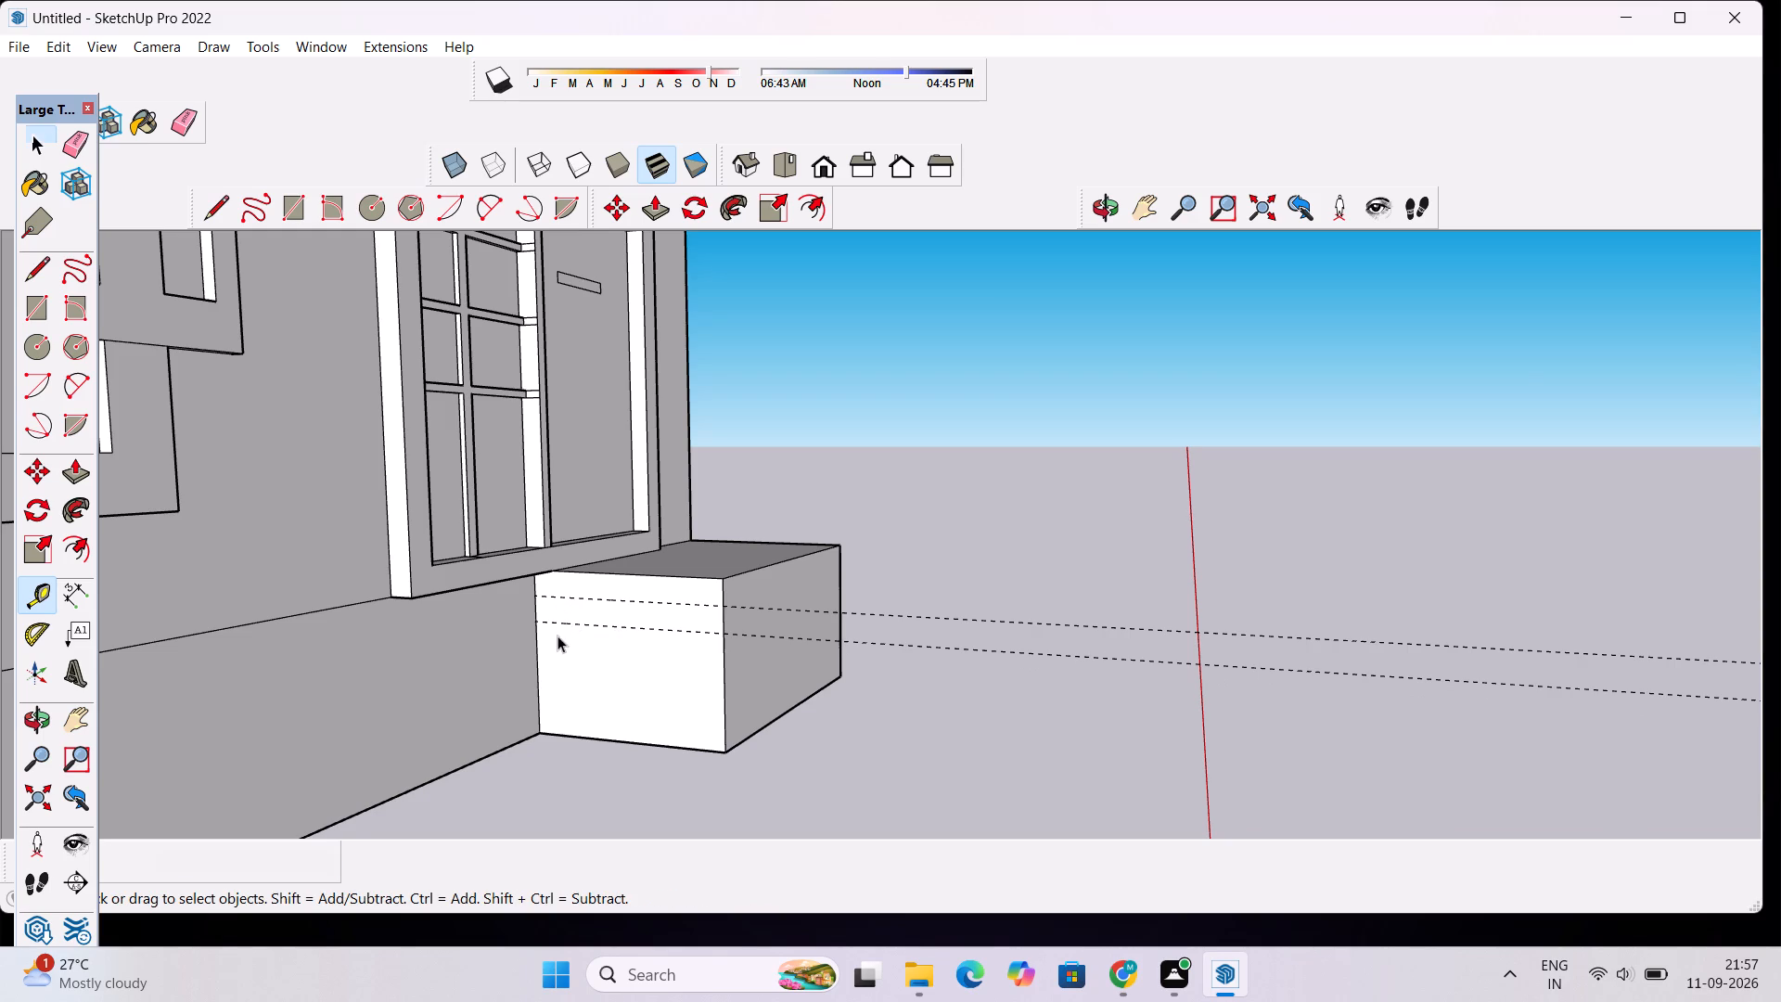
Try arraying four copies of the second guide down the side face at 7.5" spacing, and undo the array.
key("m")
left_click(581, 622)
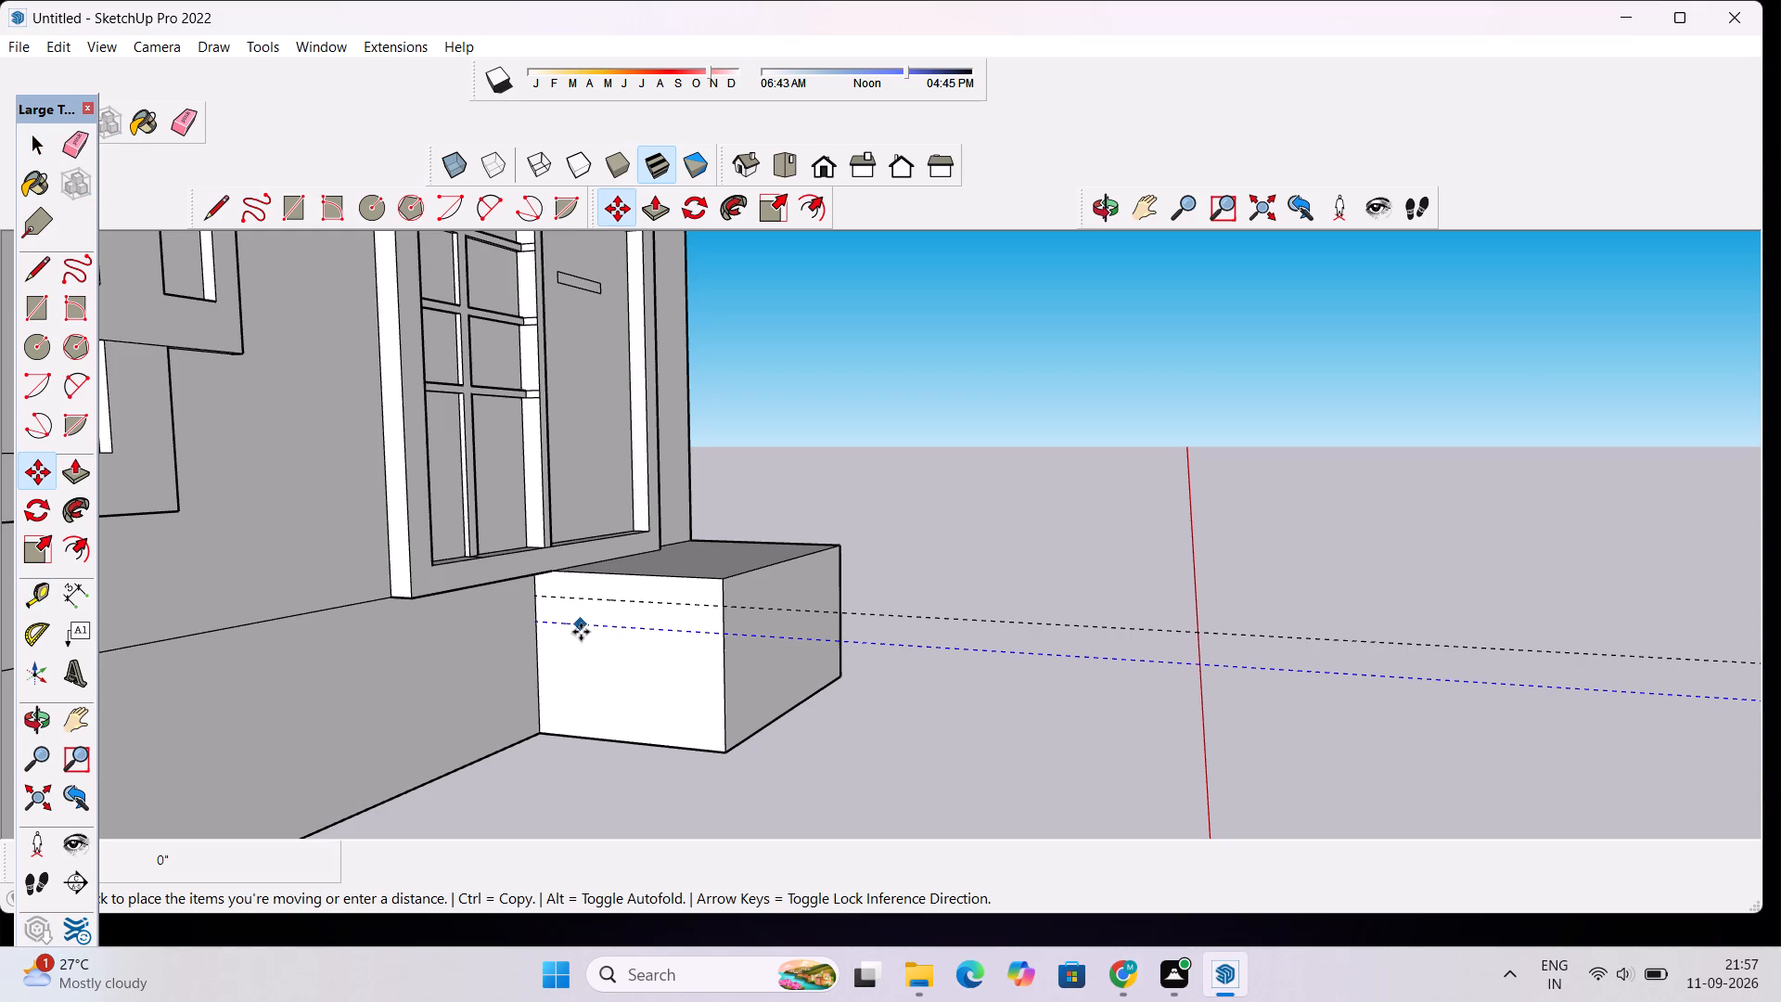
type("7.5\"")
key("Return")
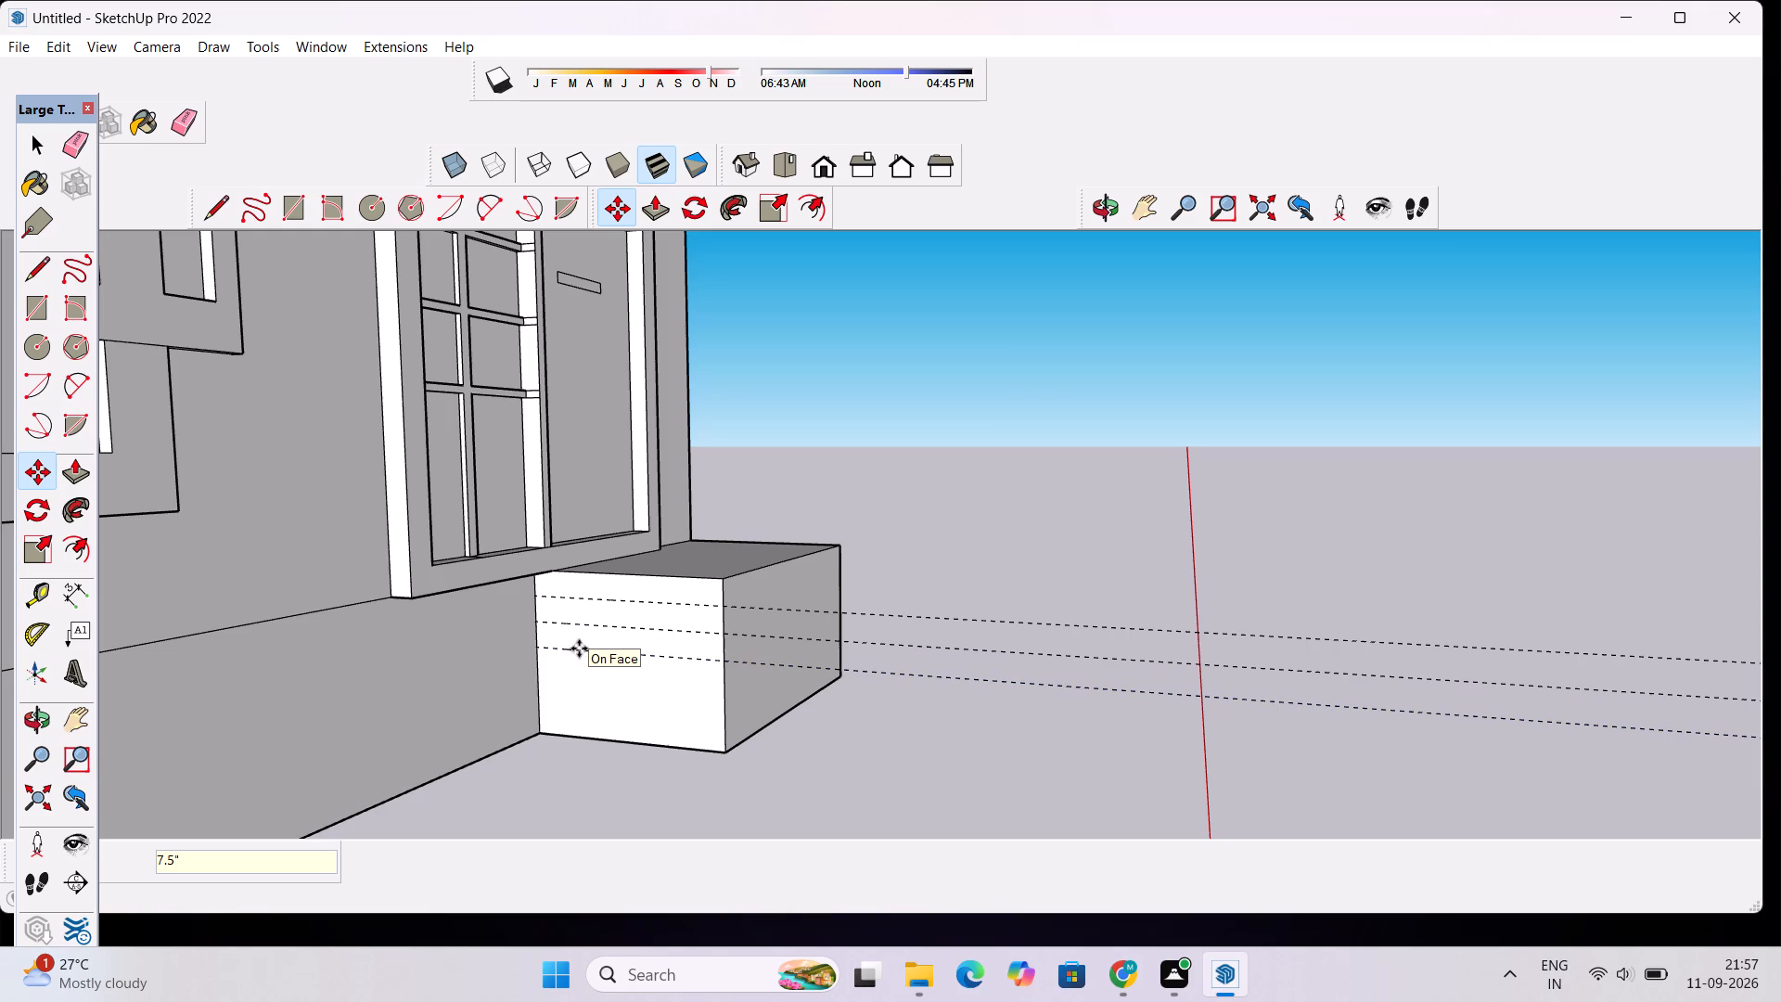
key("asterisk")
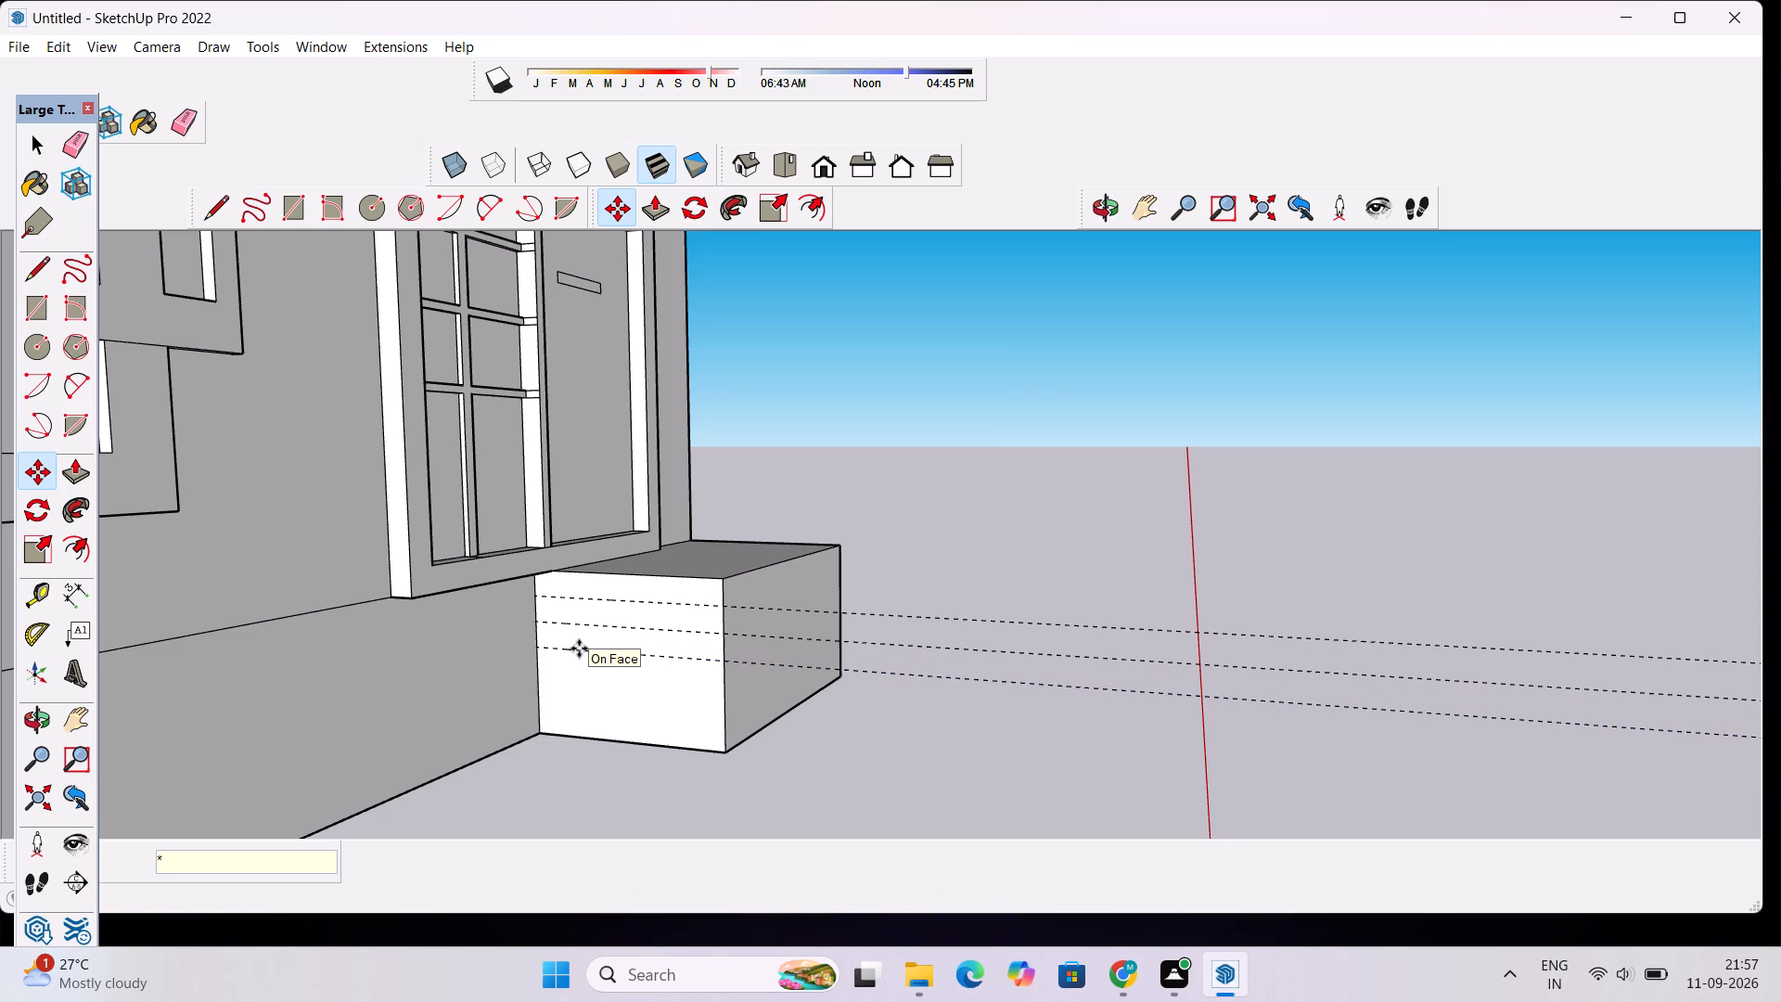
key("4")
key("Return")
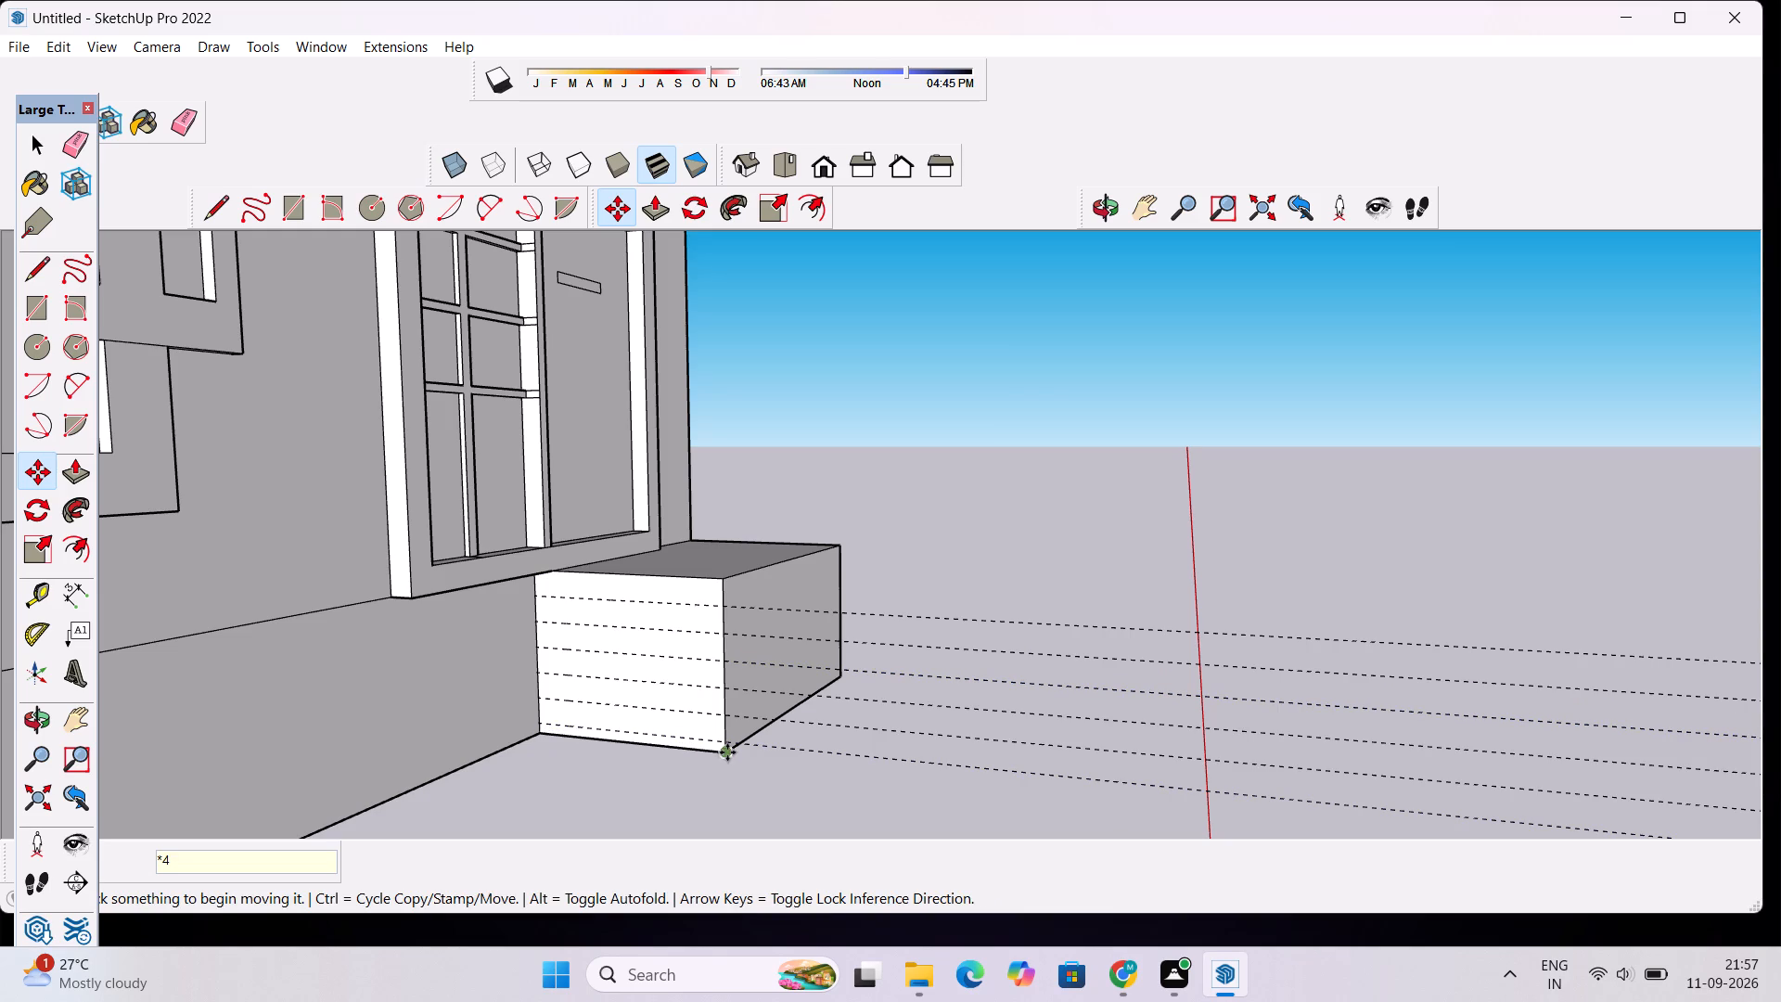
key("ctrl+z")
Copy guides down the side face one at a time from the second guide, at 7.5", 7.5" and 7.6" offsets.
left_click(648, 633)
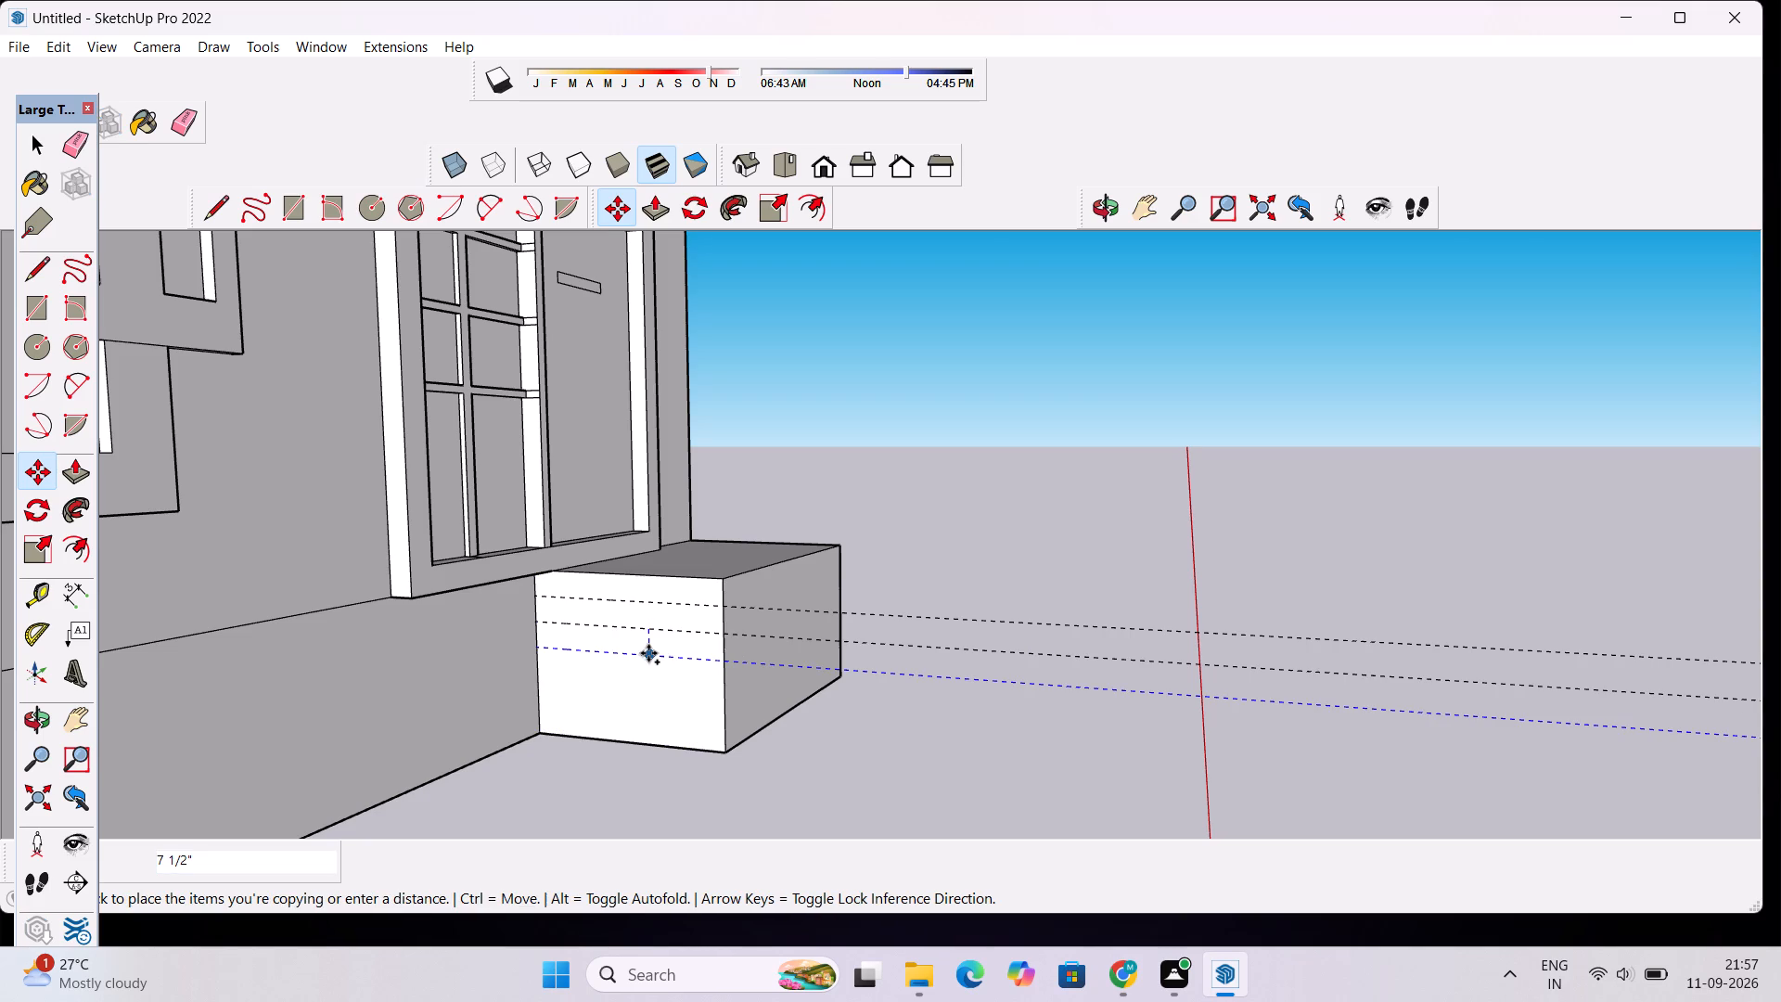
type("7.5\"")
key("Return")
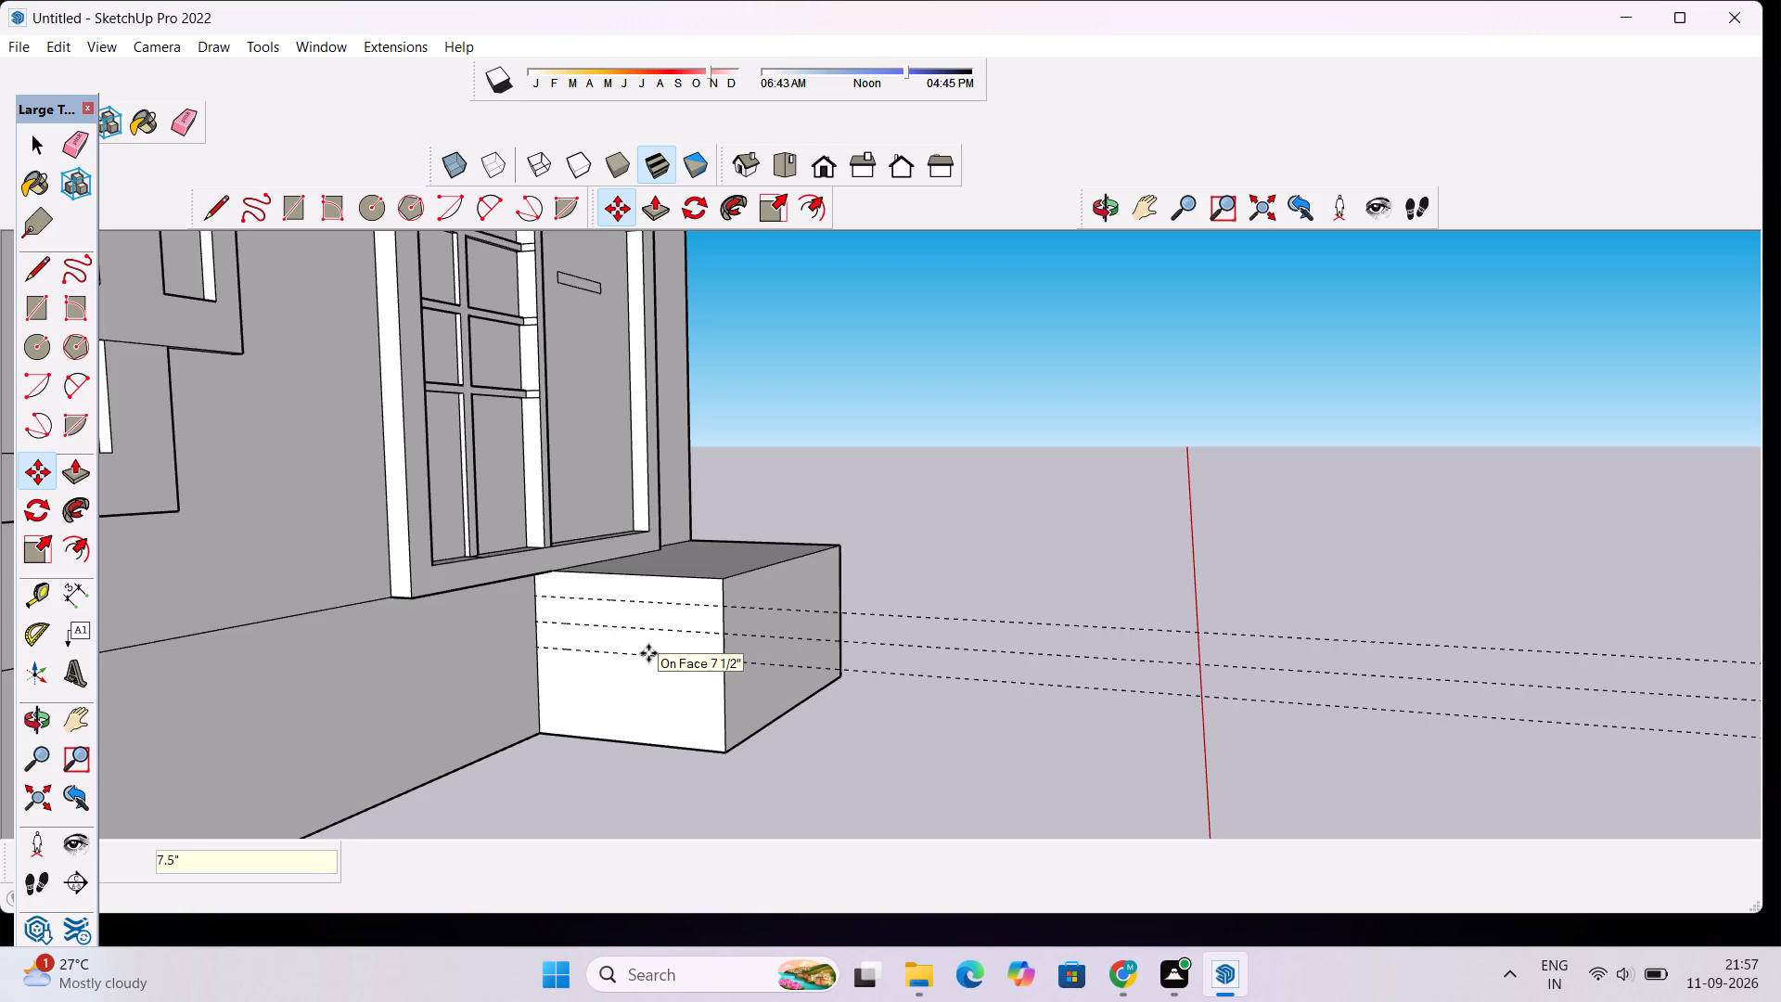
left_click(673, 657)
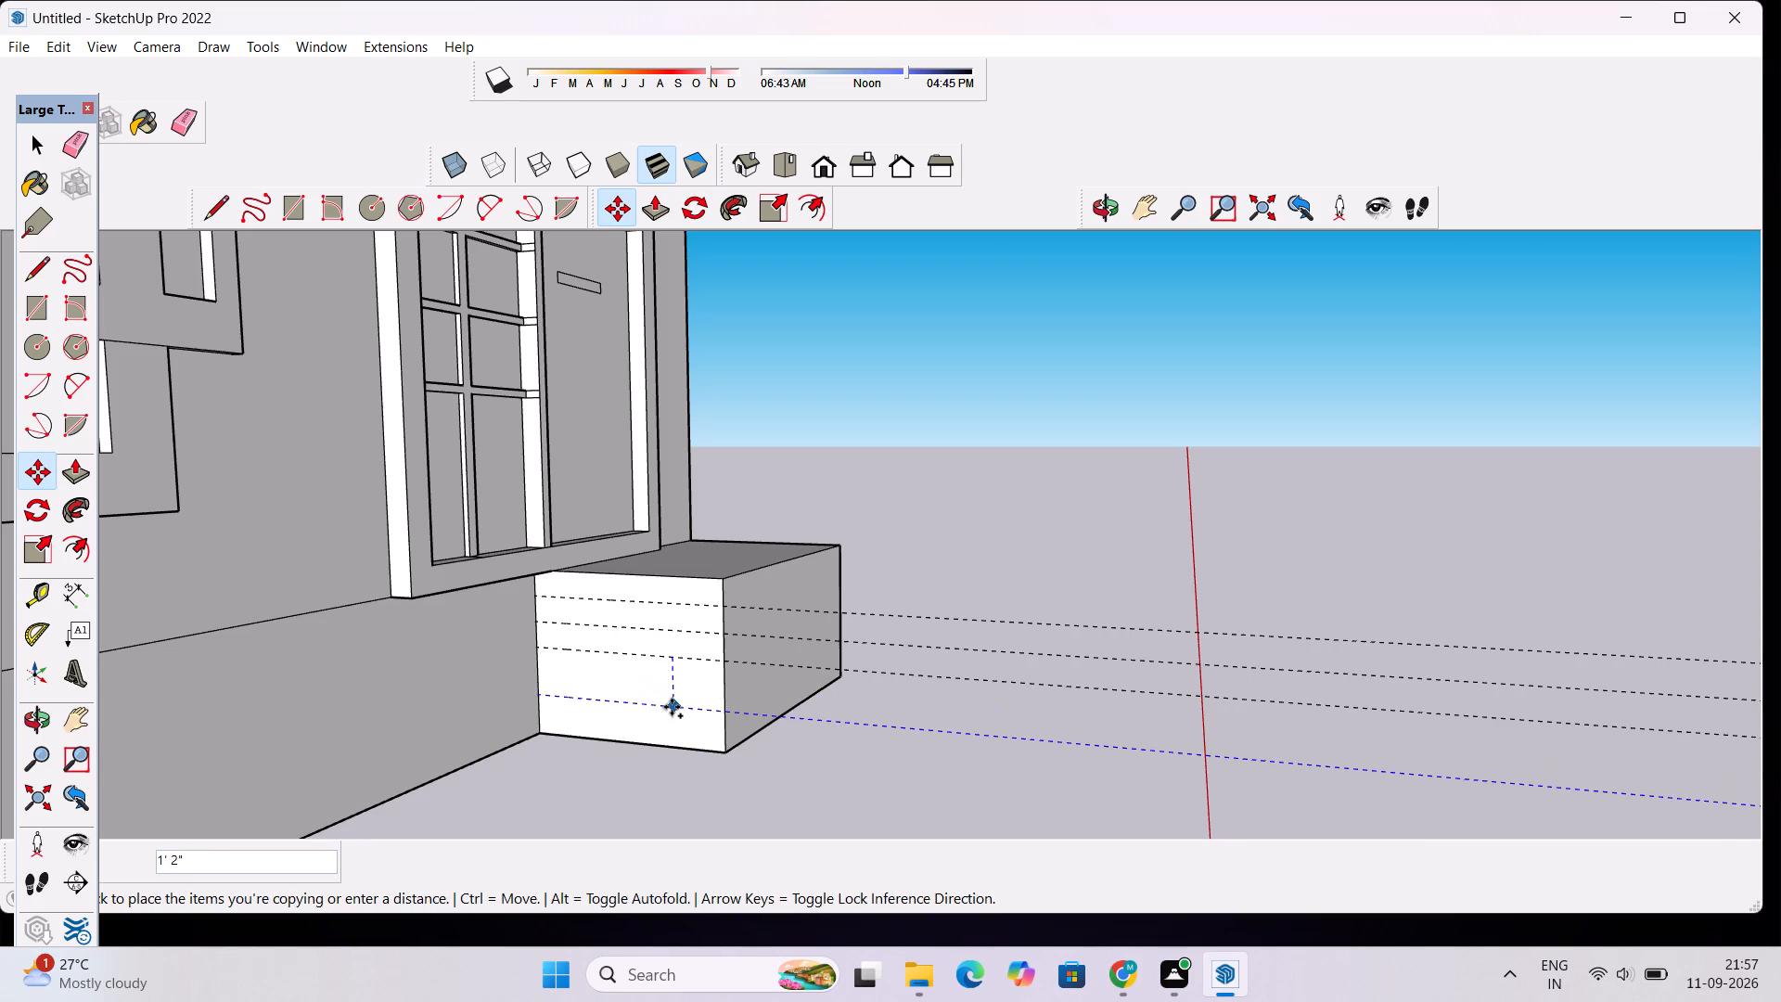
type("7.5\"")
key("Return")
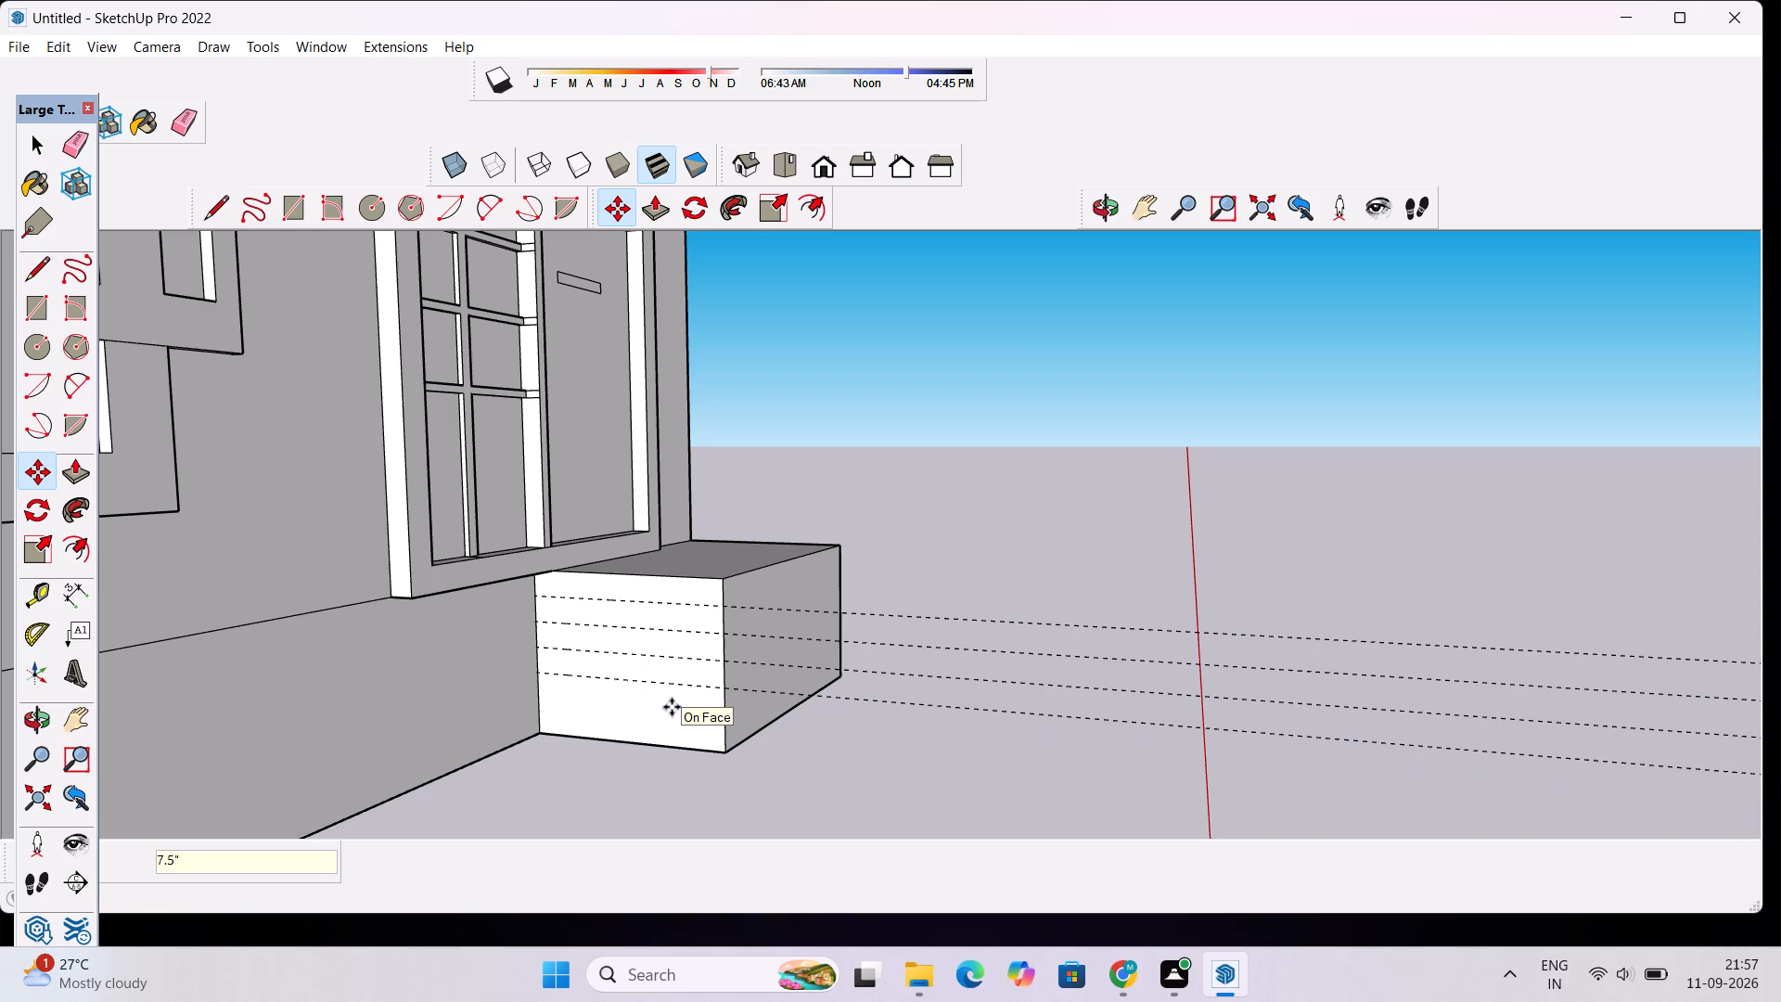
left_click(677, 687)
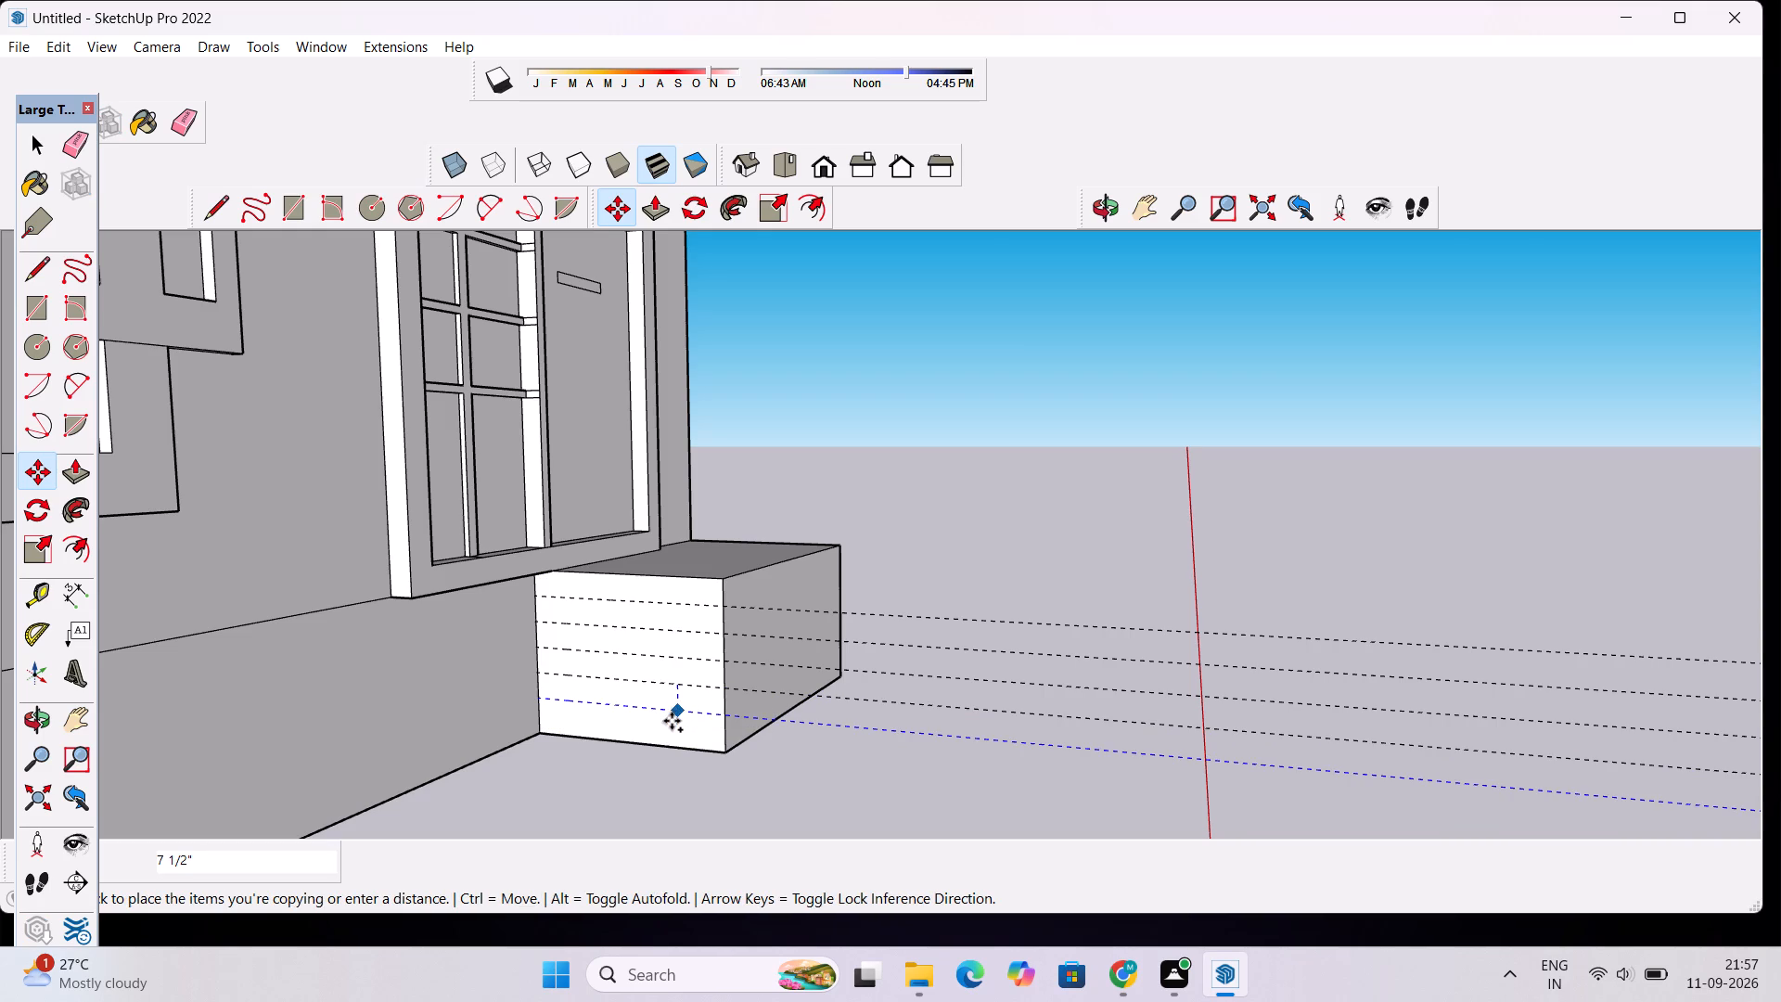
scroll(672, 721, "up", 4)
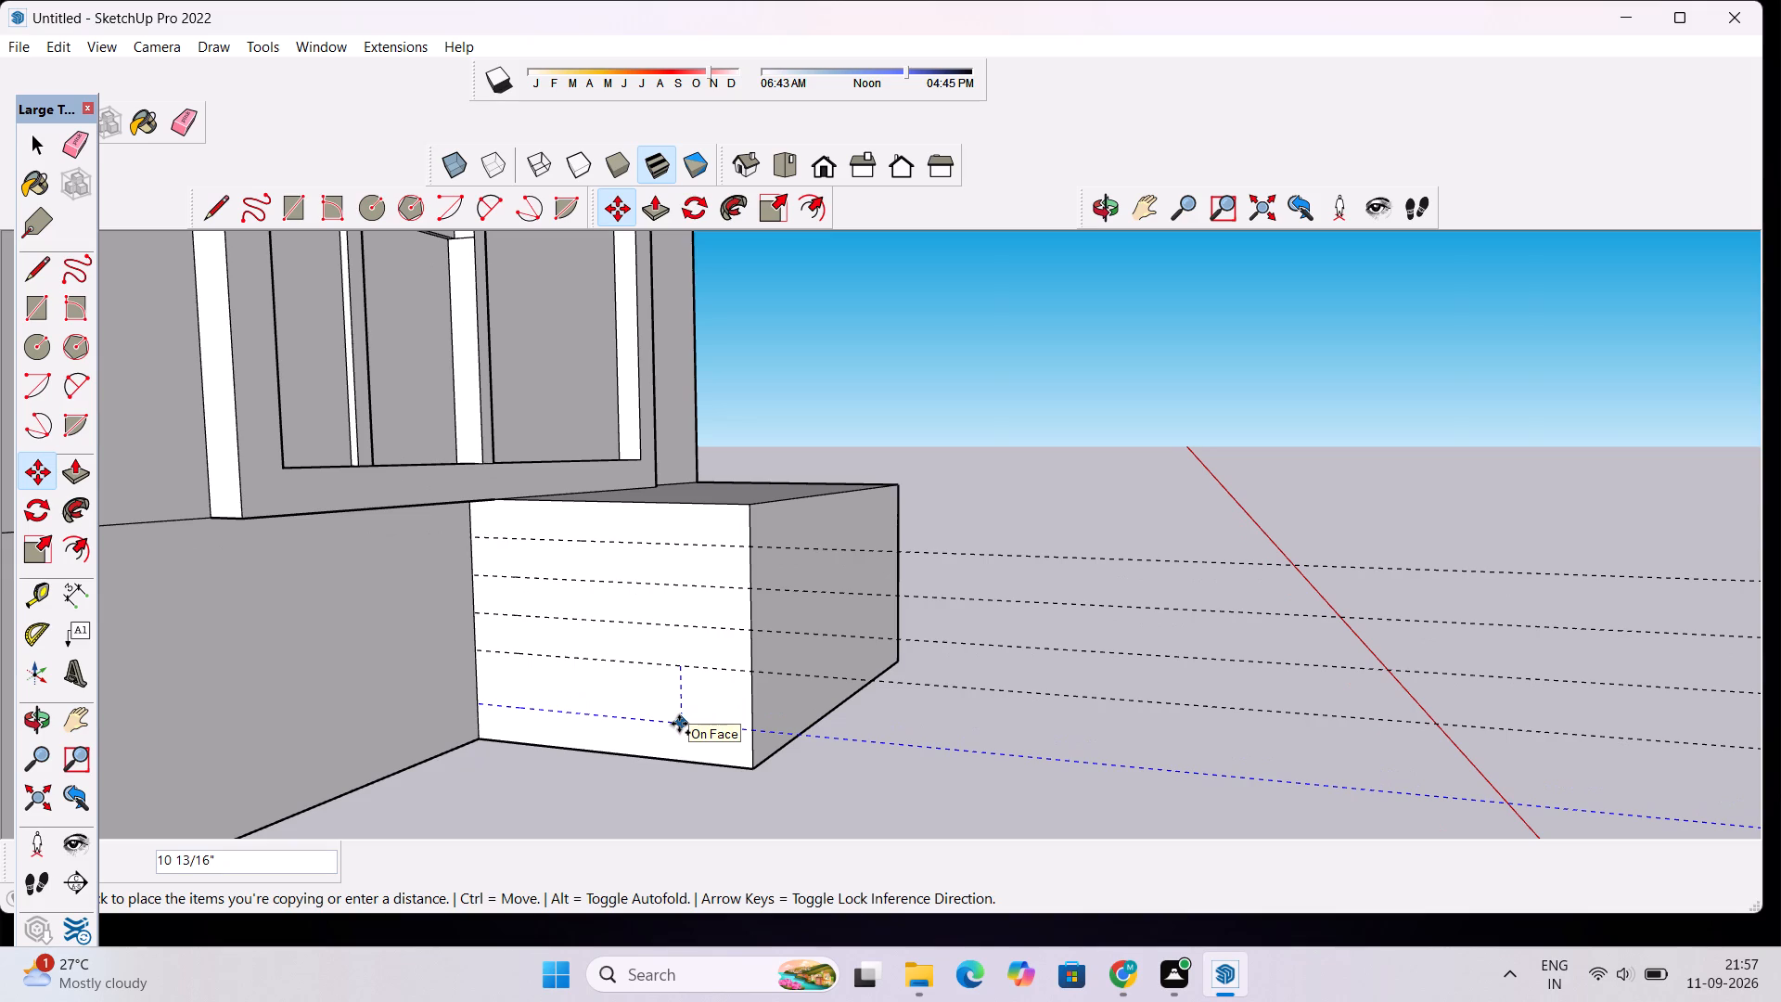
type("7.")
type("6\"")
key("Return")
key("space")
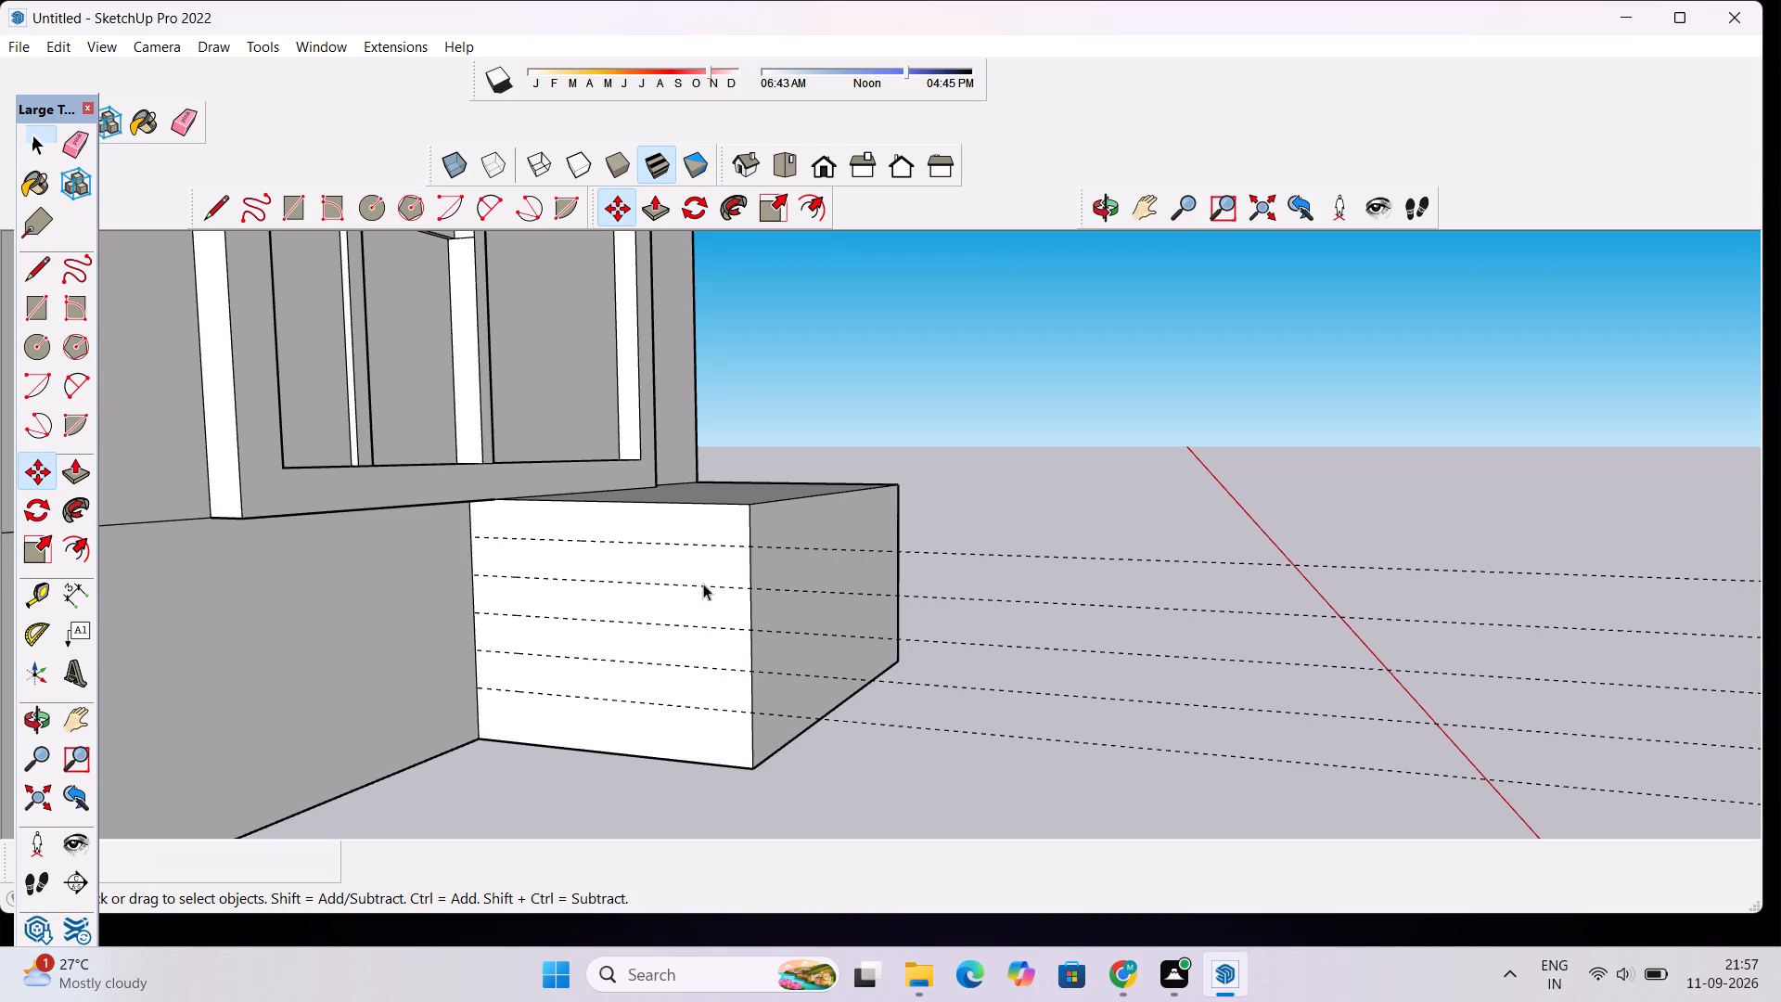
Draw five 5' lines along the guides across the entrance block's side face, dividing it into six strips.
scroll(775, 386, "down", 4)
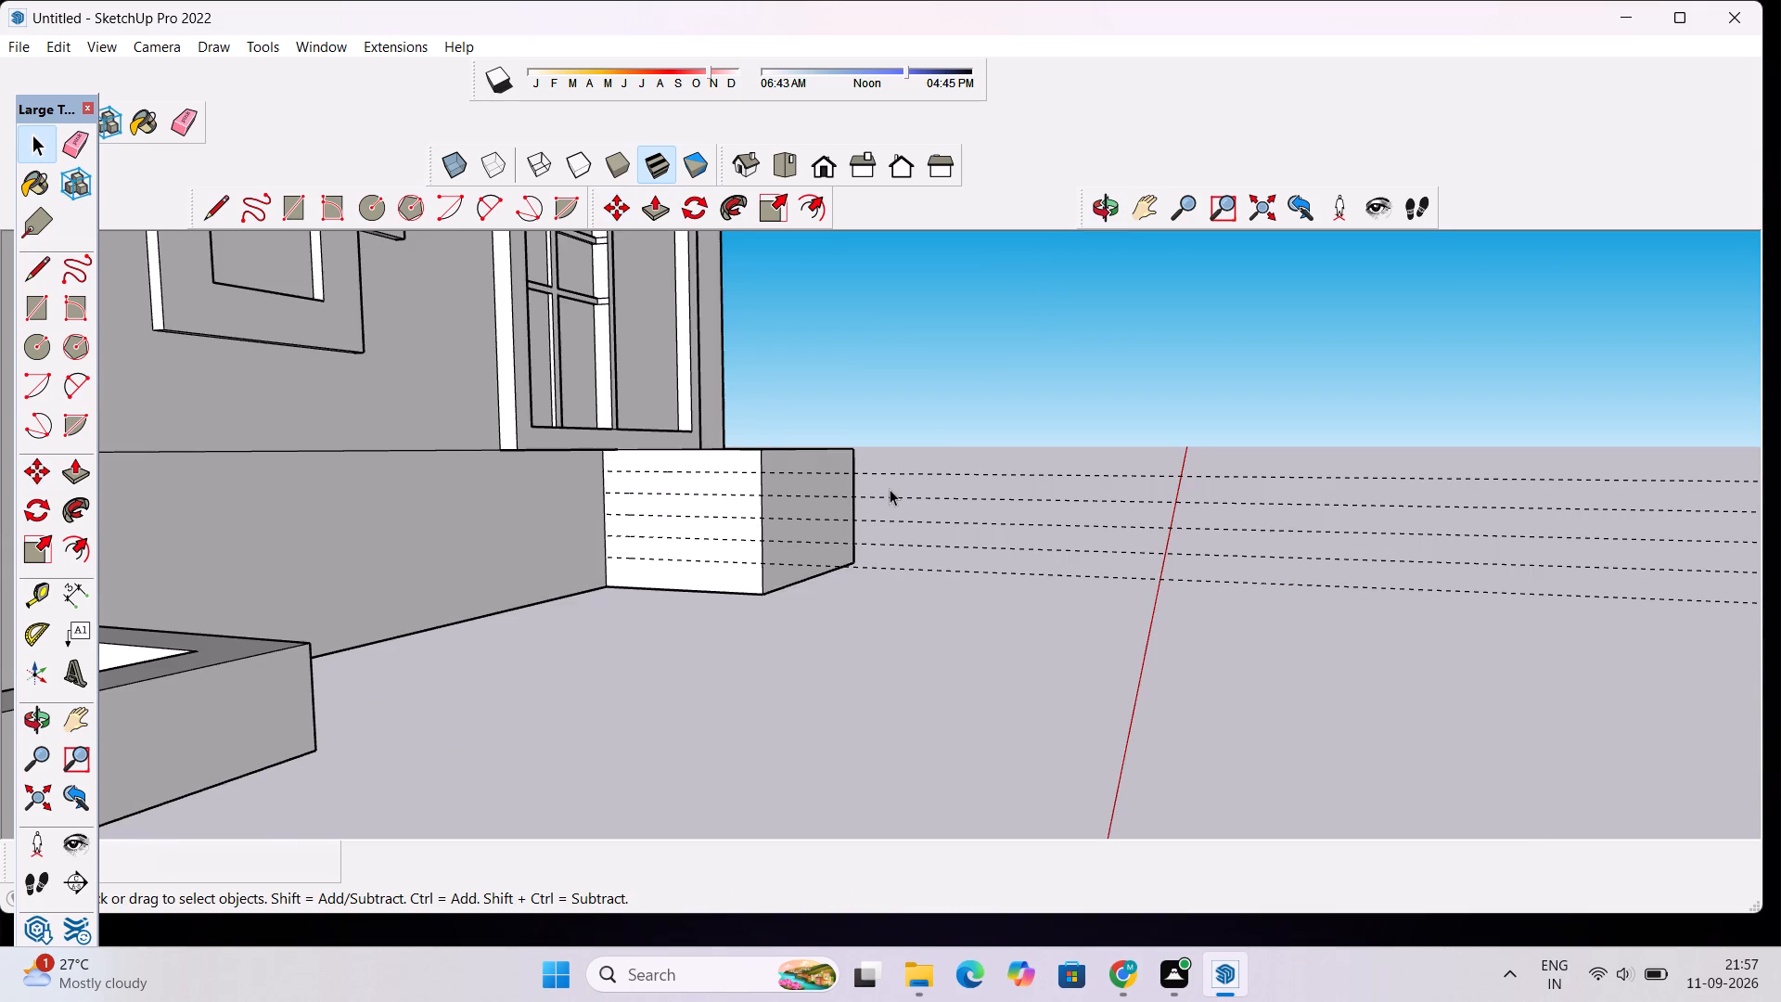
scroll(890, 489, "up", 1)
key("l")
scroll(571, 458, "up", 2)
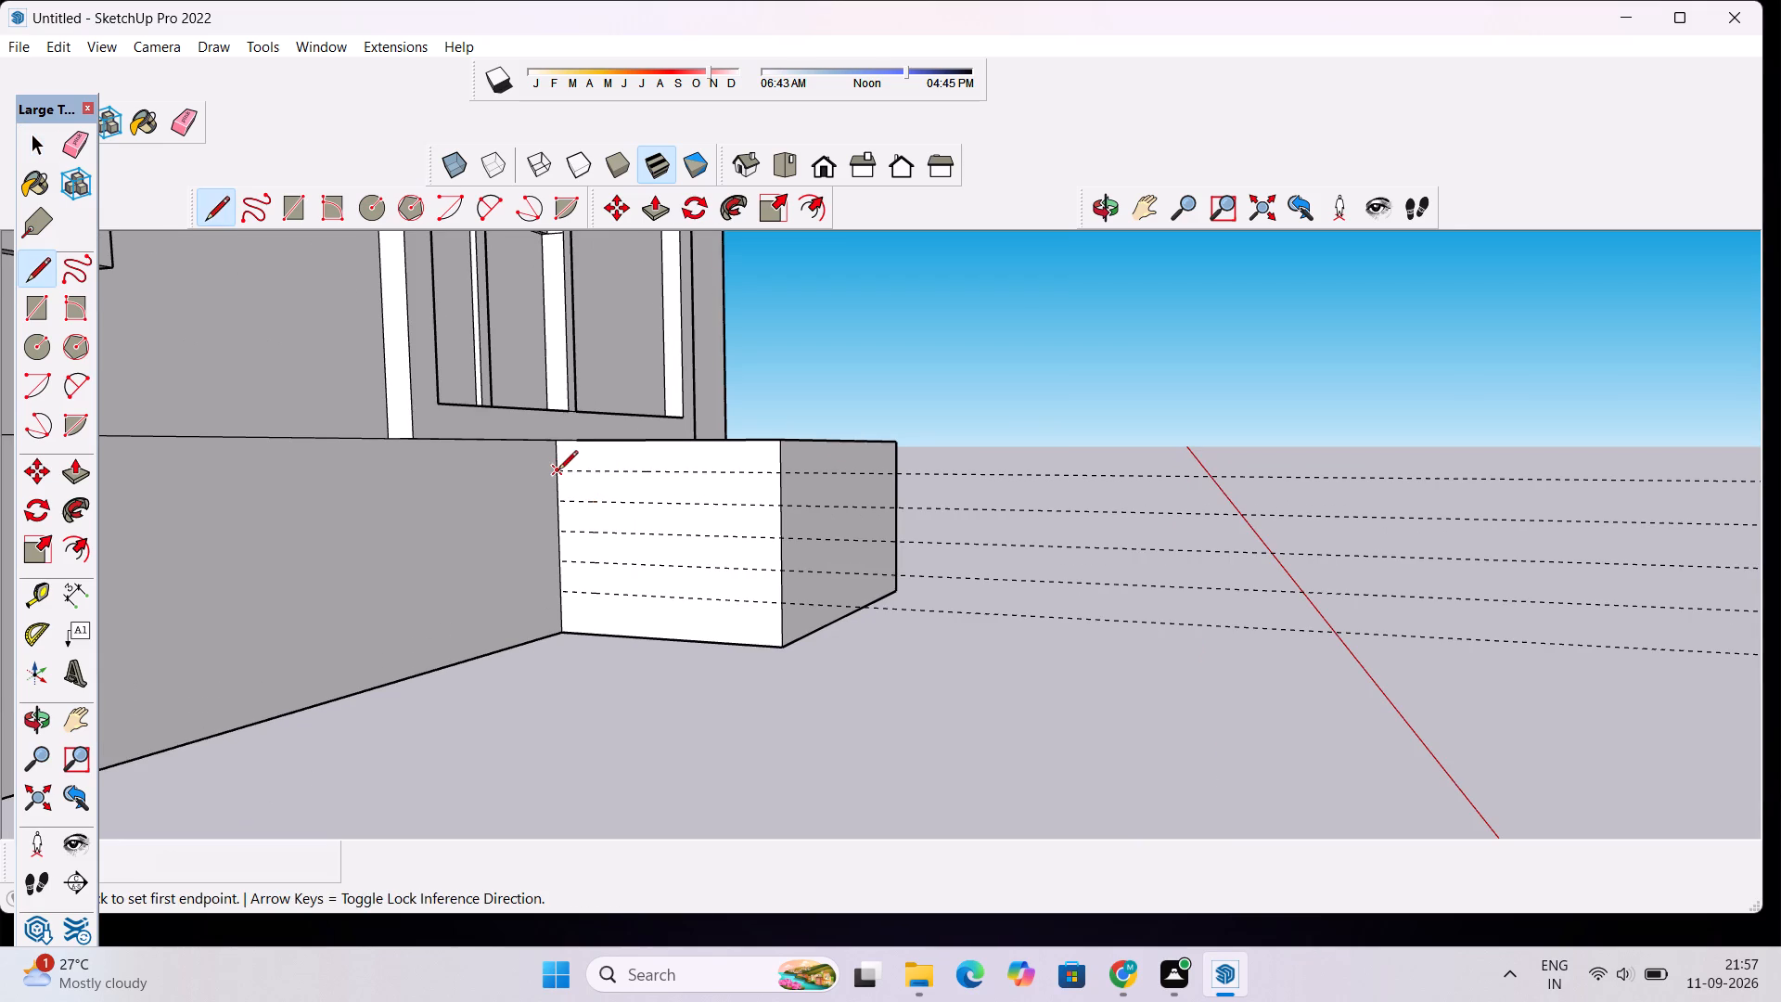
left_click(558, 472)
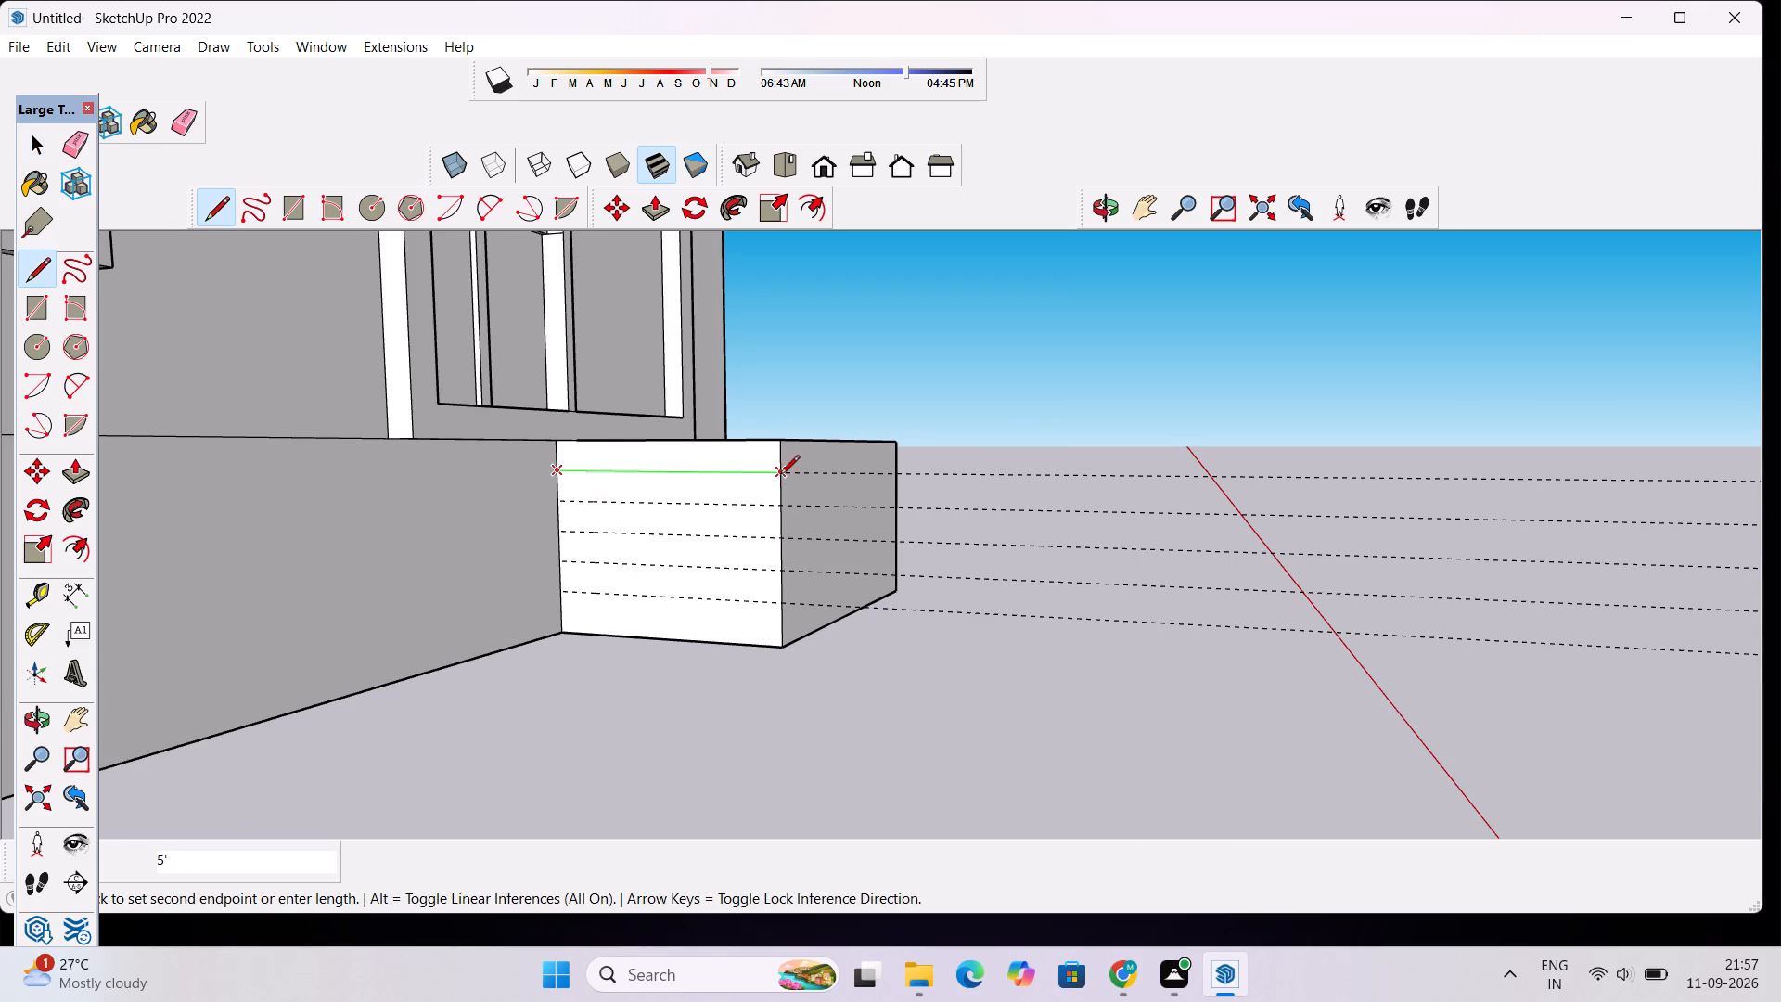
left_click(780, 476)
left_click(561, 506)
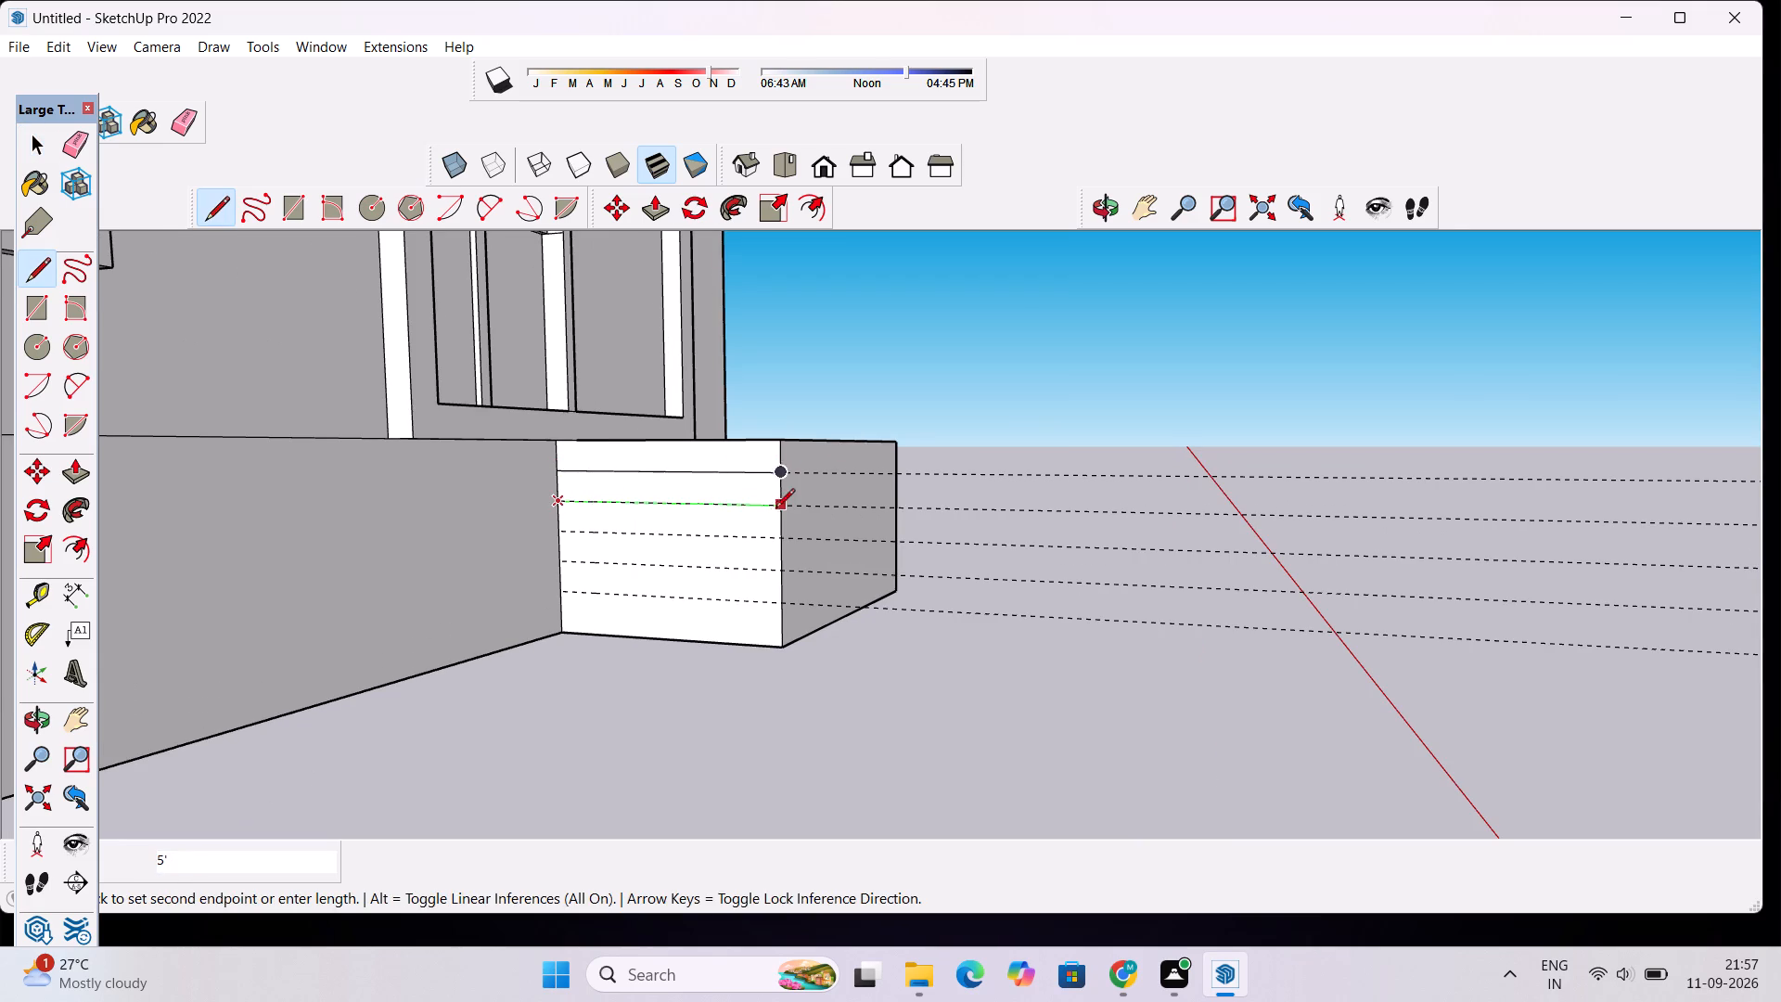
left_click(775, 509)
left_click(562, 535)
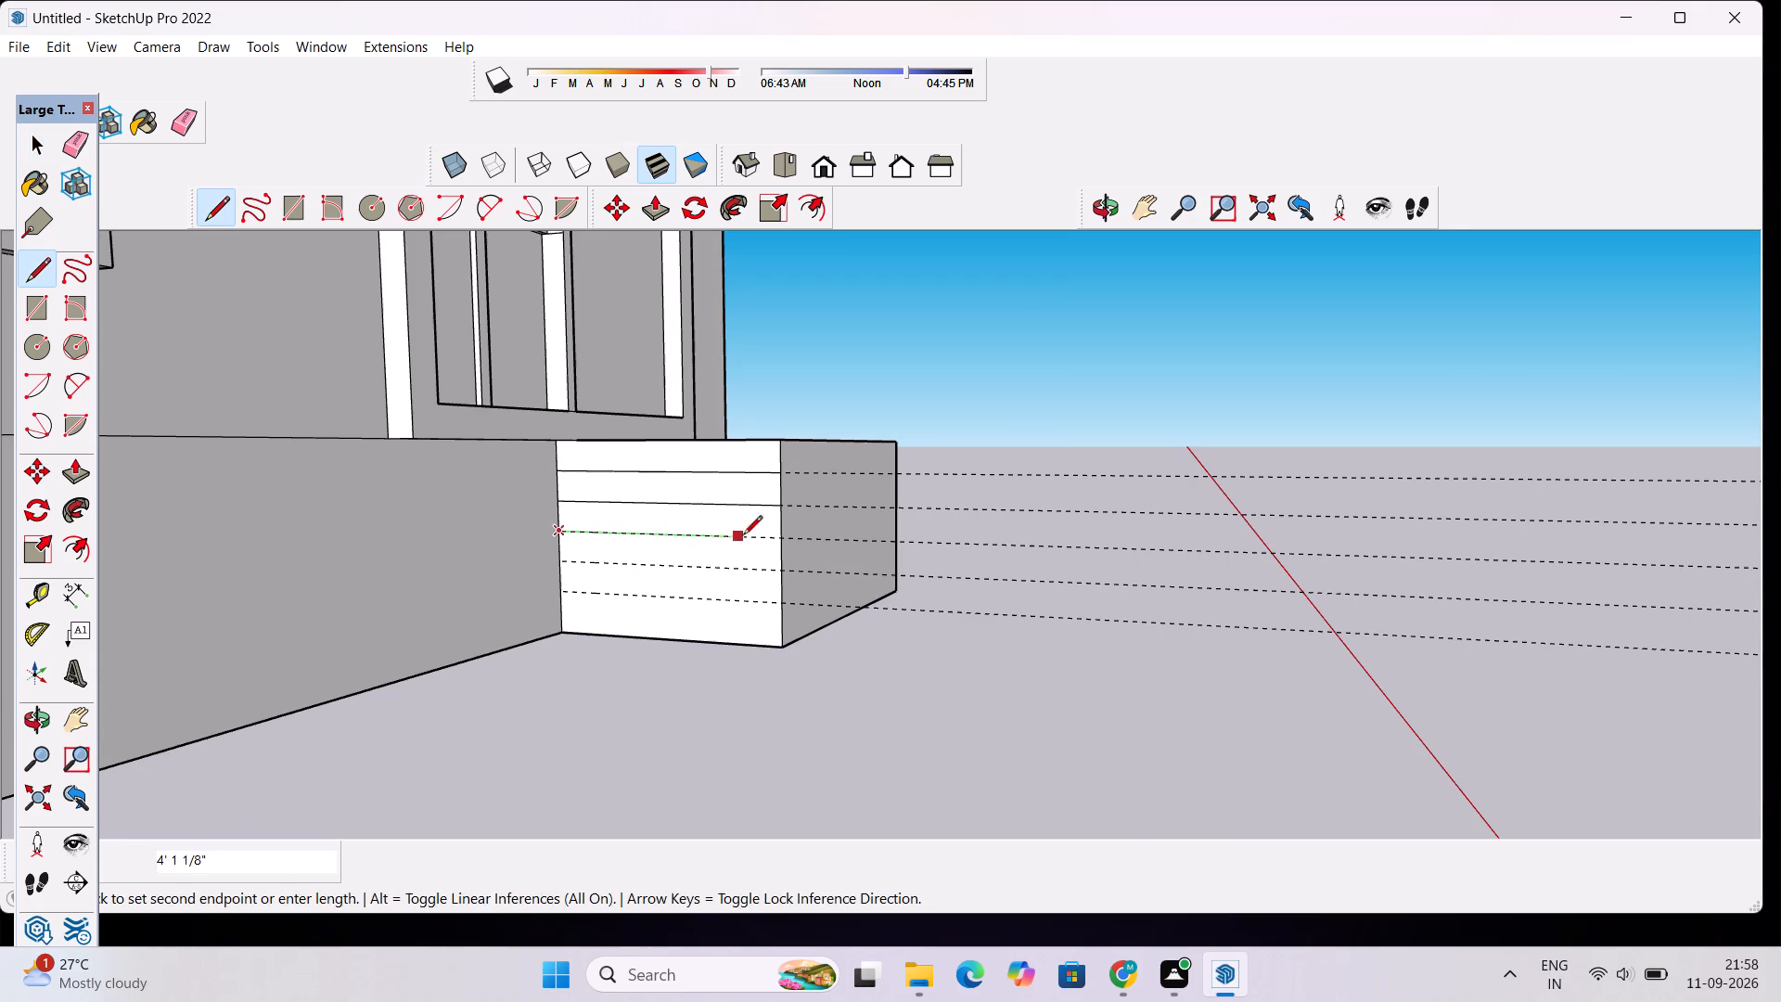
left_click(770, 543)
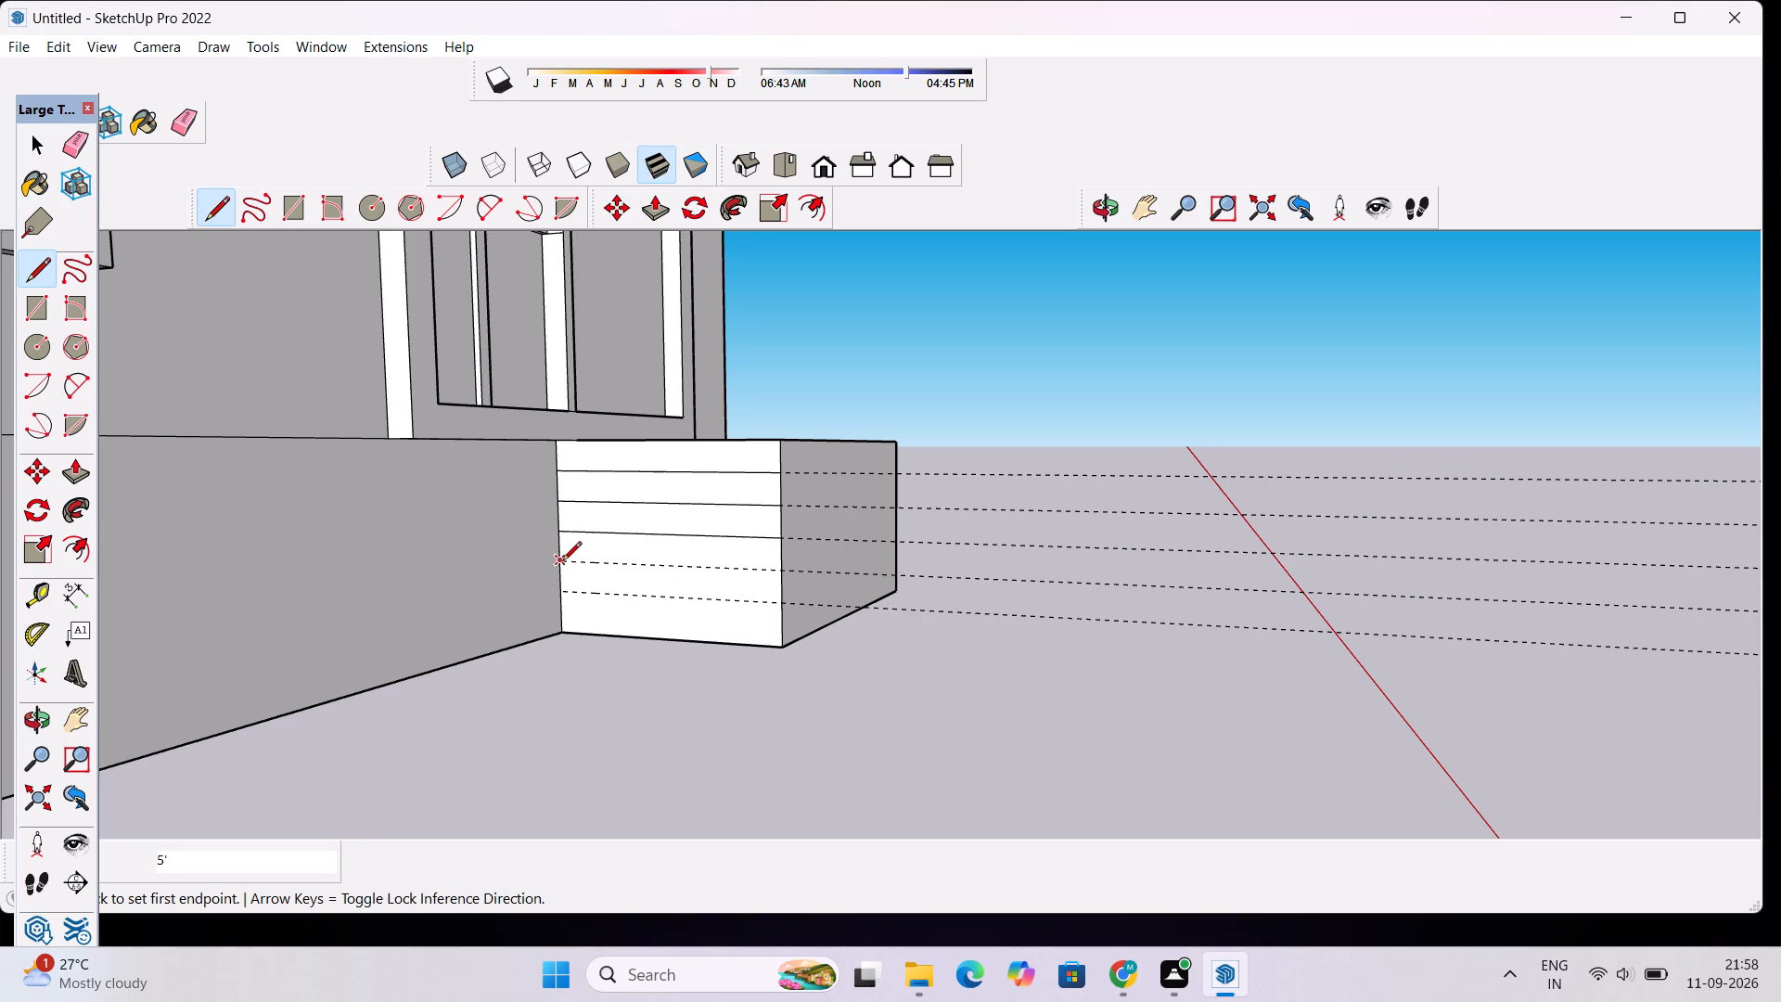
left_click(562, 562)
left_click(786, 576)
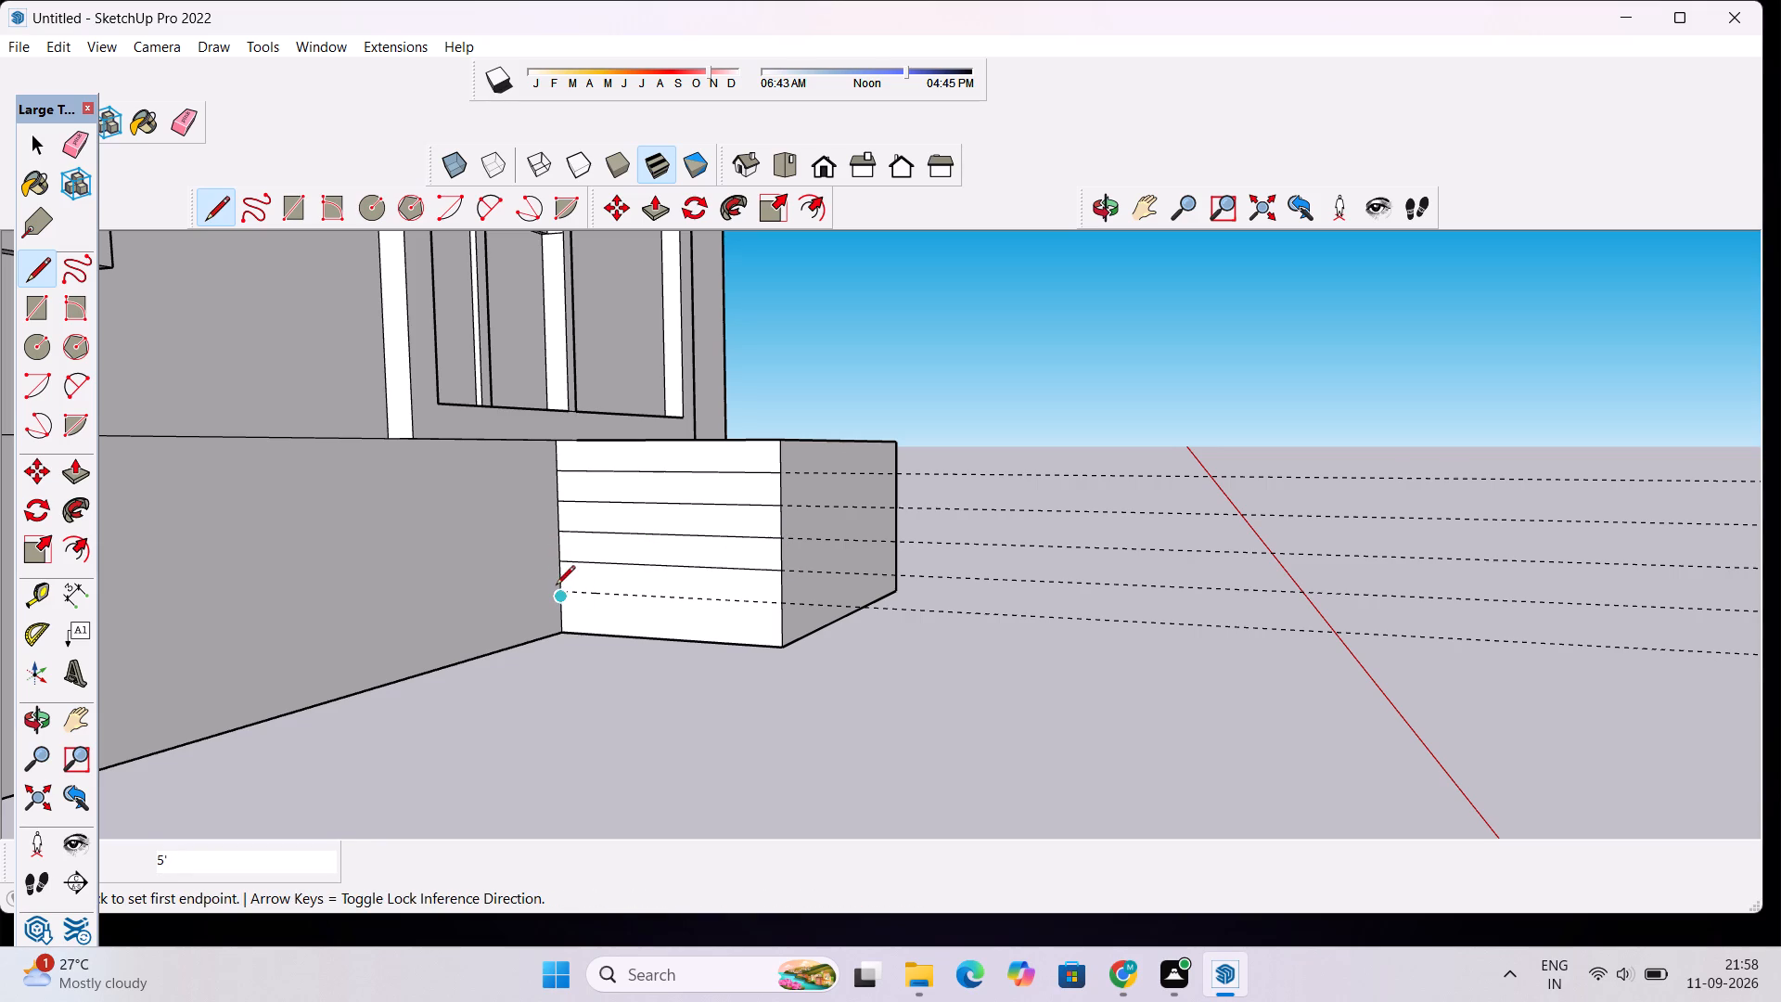
left_click(559, 592)
left_click(775, 608)
Erase all the horizontal guides extending from the entrance block's divided side face.
scroll(816, 548, "down", 4)
left_click(1104, 214)
left_click_drag(1104, 314, 1056, 356)
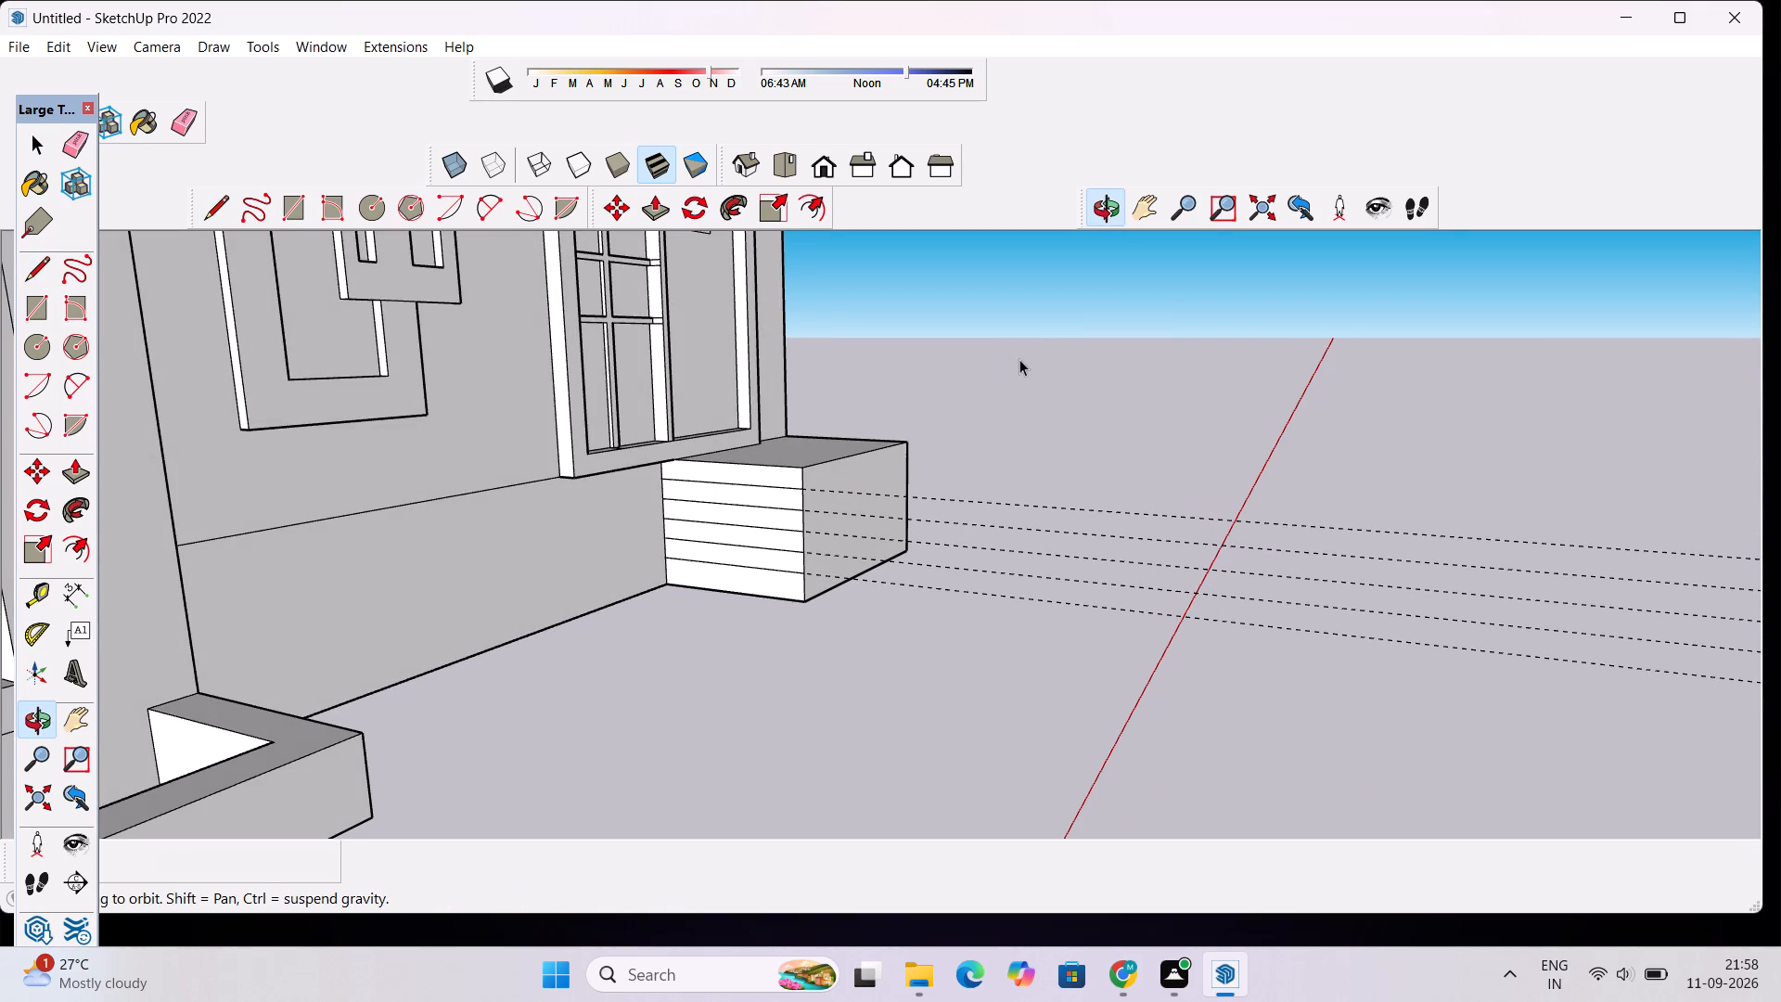
key("space")
type("e")
left_click_drag(1039, 441, 1032, 640)
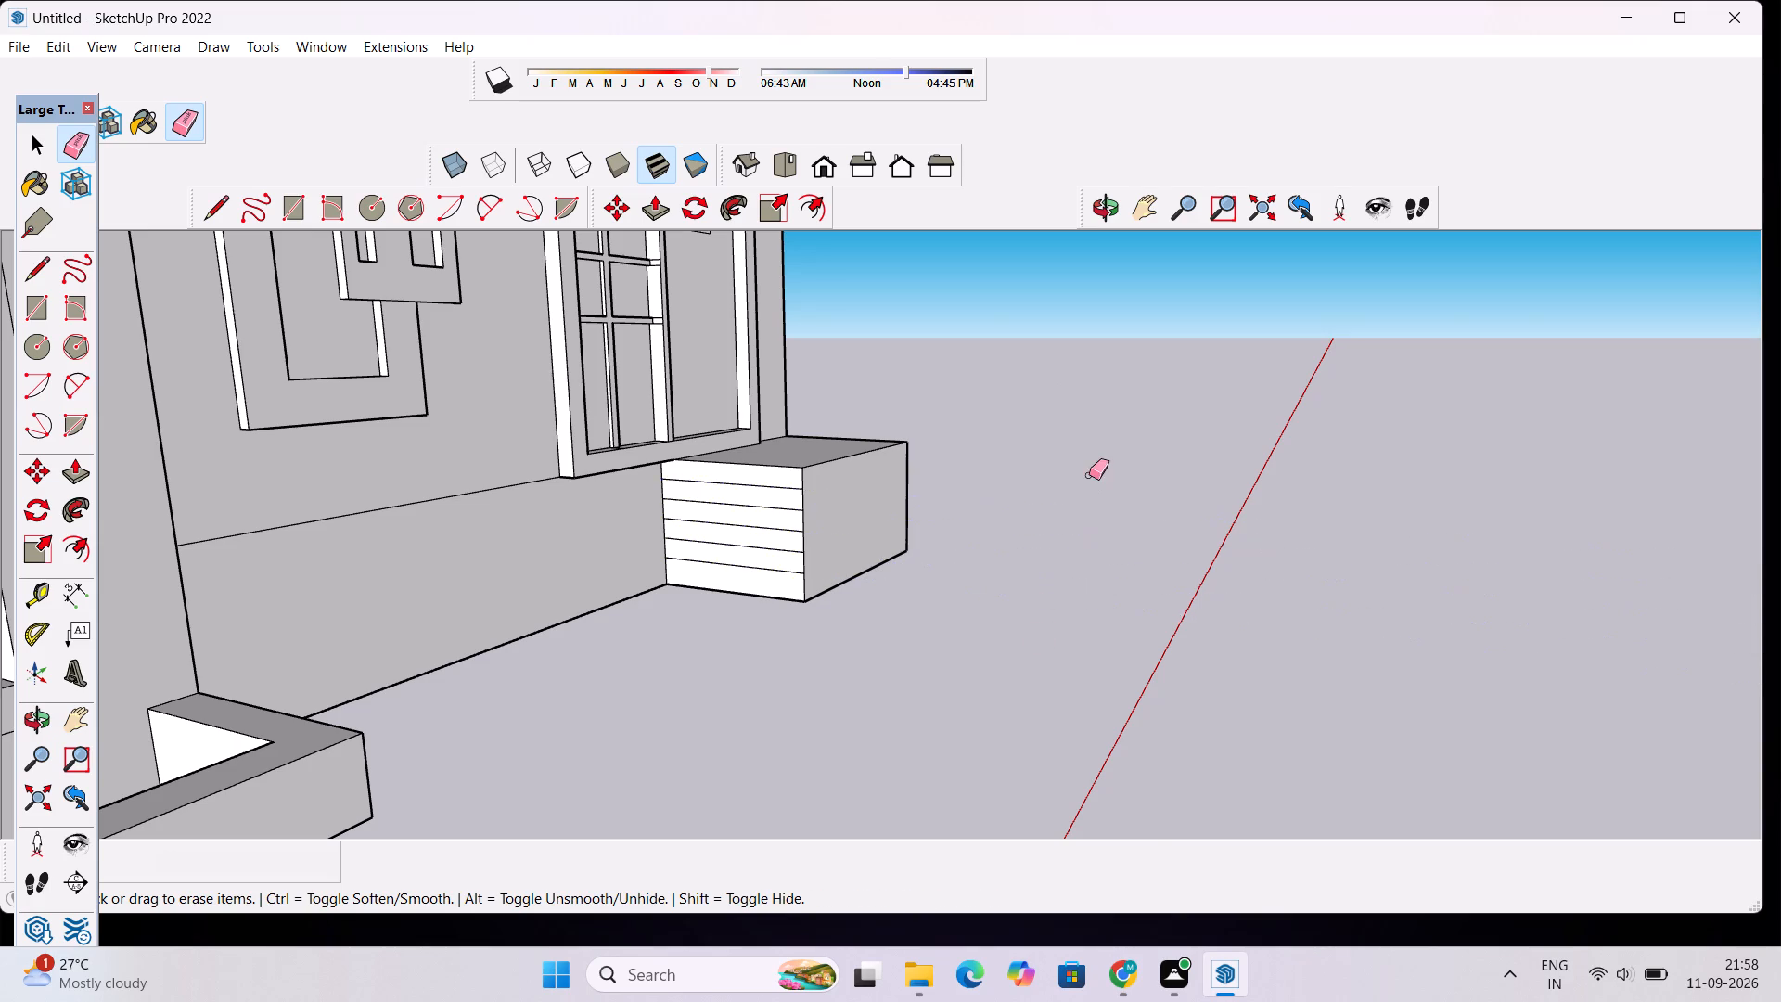
Push/Pull the bottom strip of the entrance block's side face outward about 4' 10" as the lowest step.
scroll(1084, 446, "up", 2)
scroll(781, 348, "down", 4)
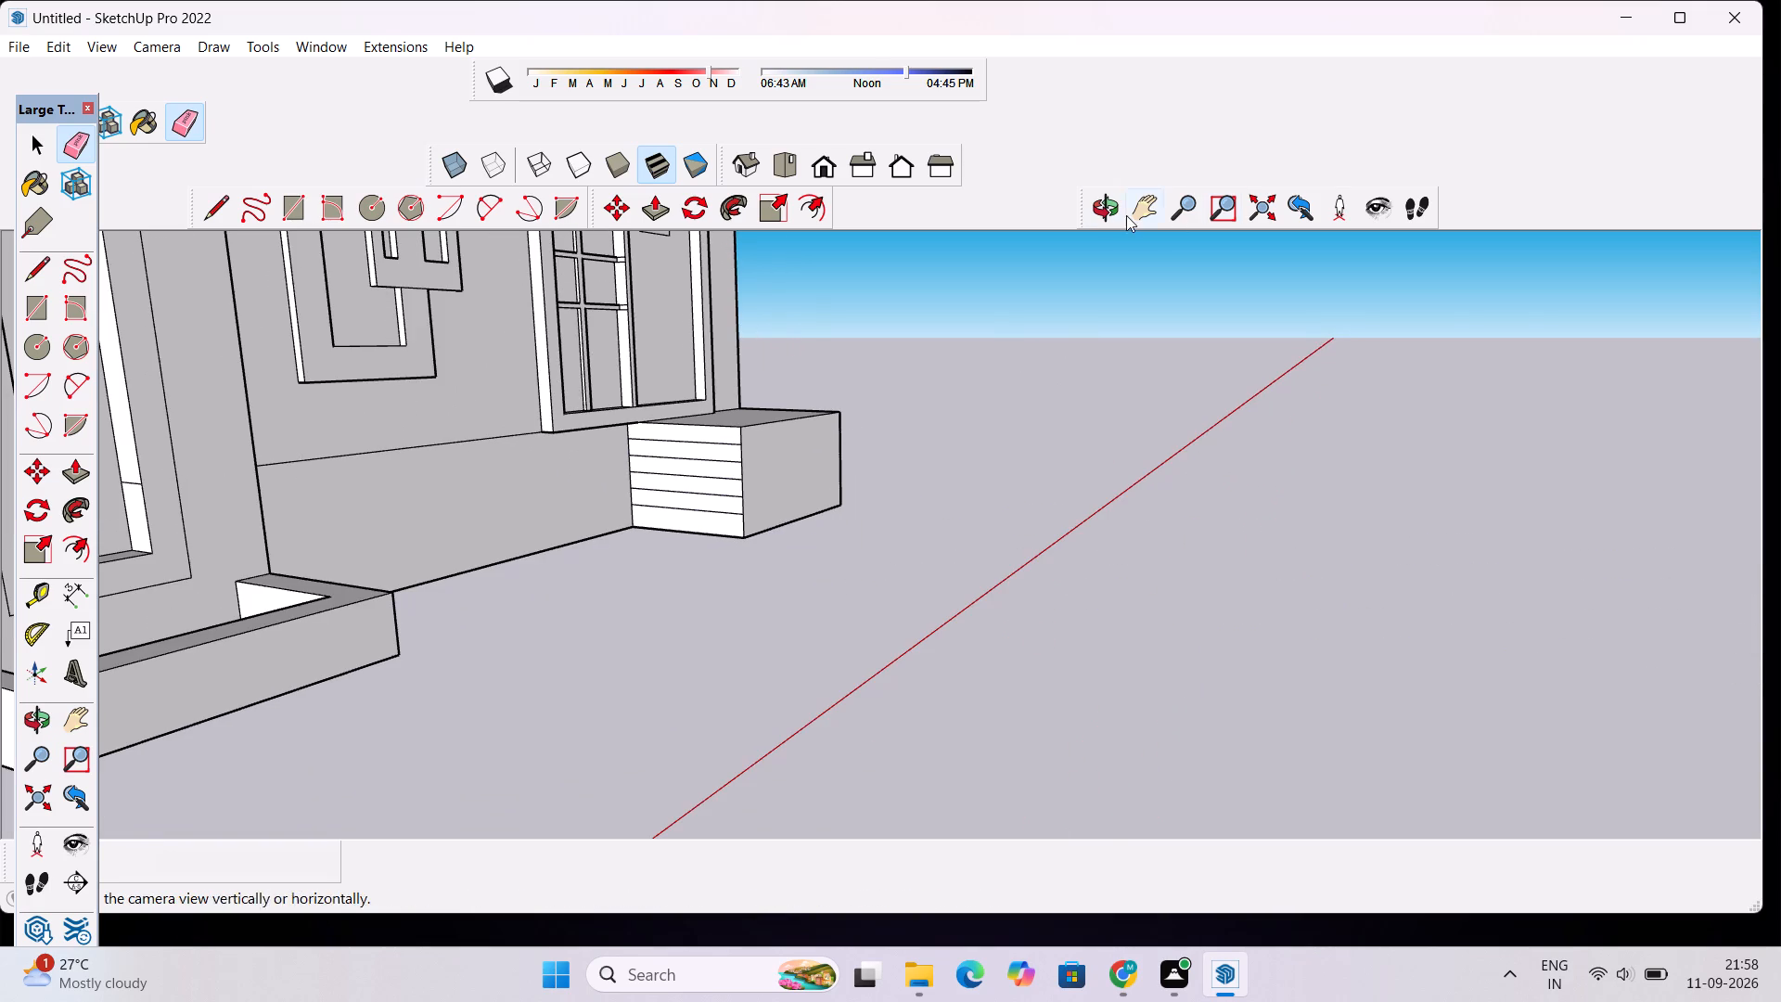
left_click(1097, 205)
left_click_drag(1115, 367, 835, 462)
scroll(817, 416, "up", 7)
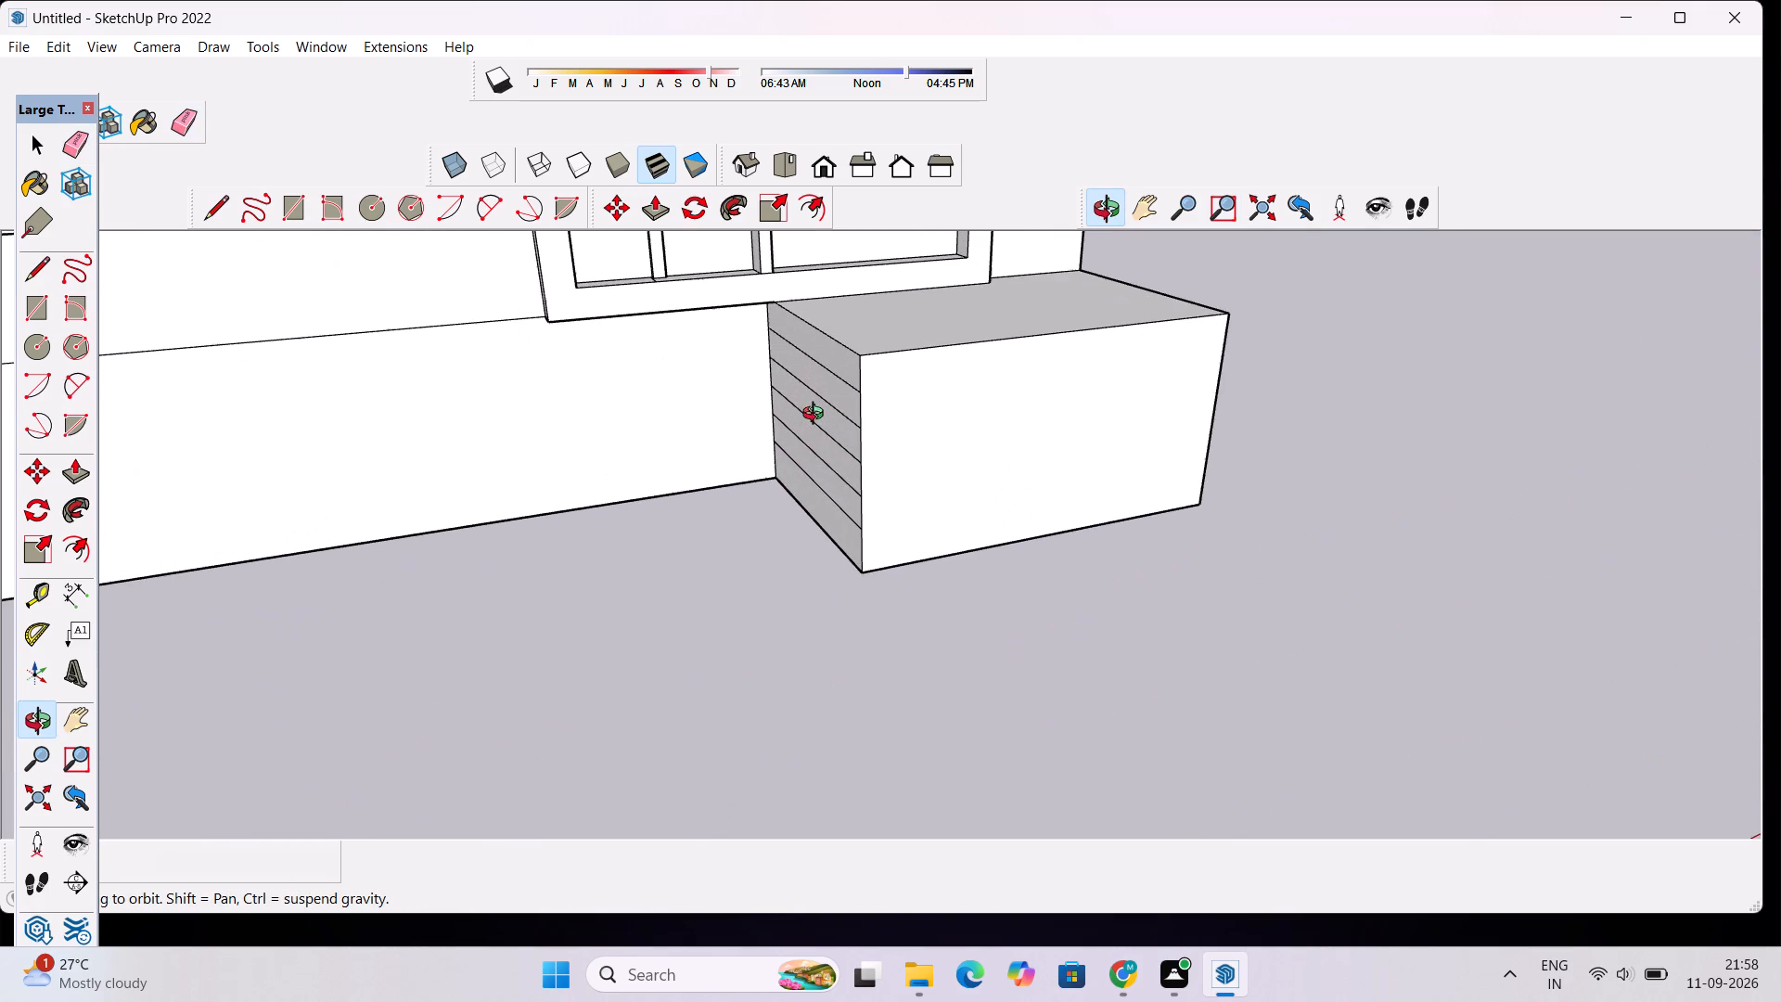
key("space")
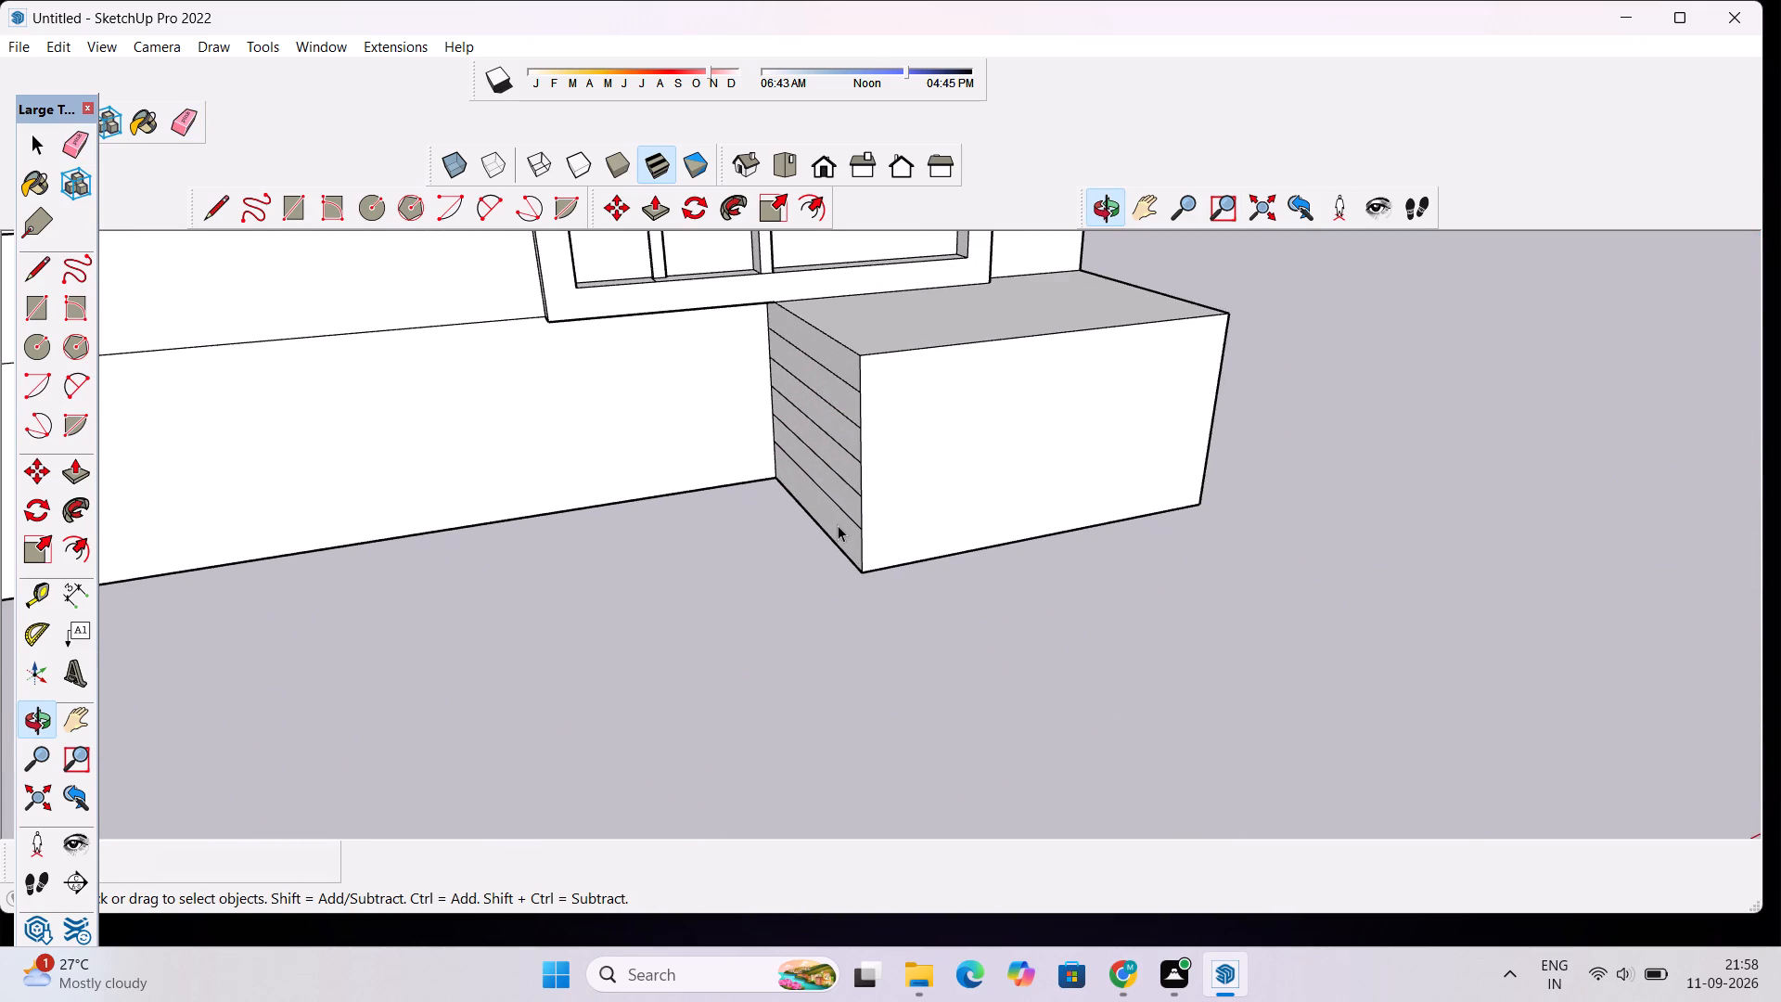
key("p")
left_click(838, 522)
scroll(671, 495, "down", 6)
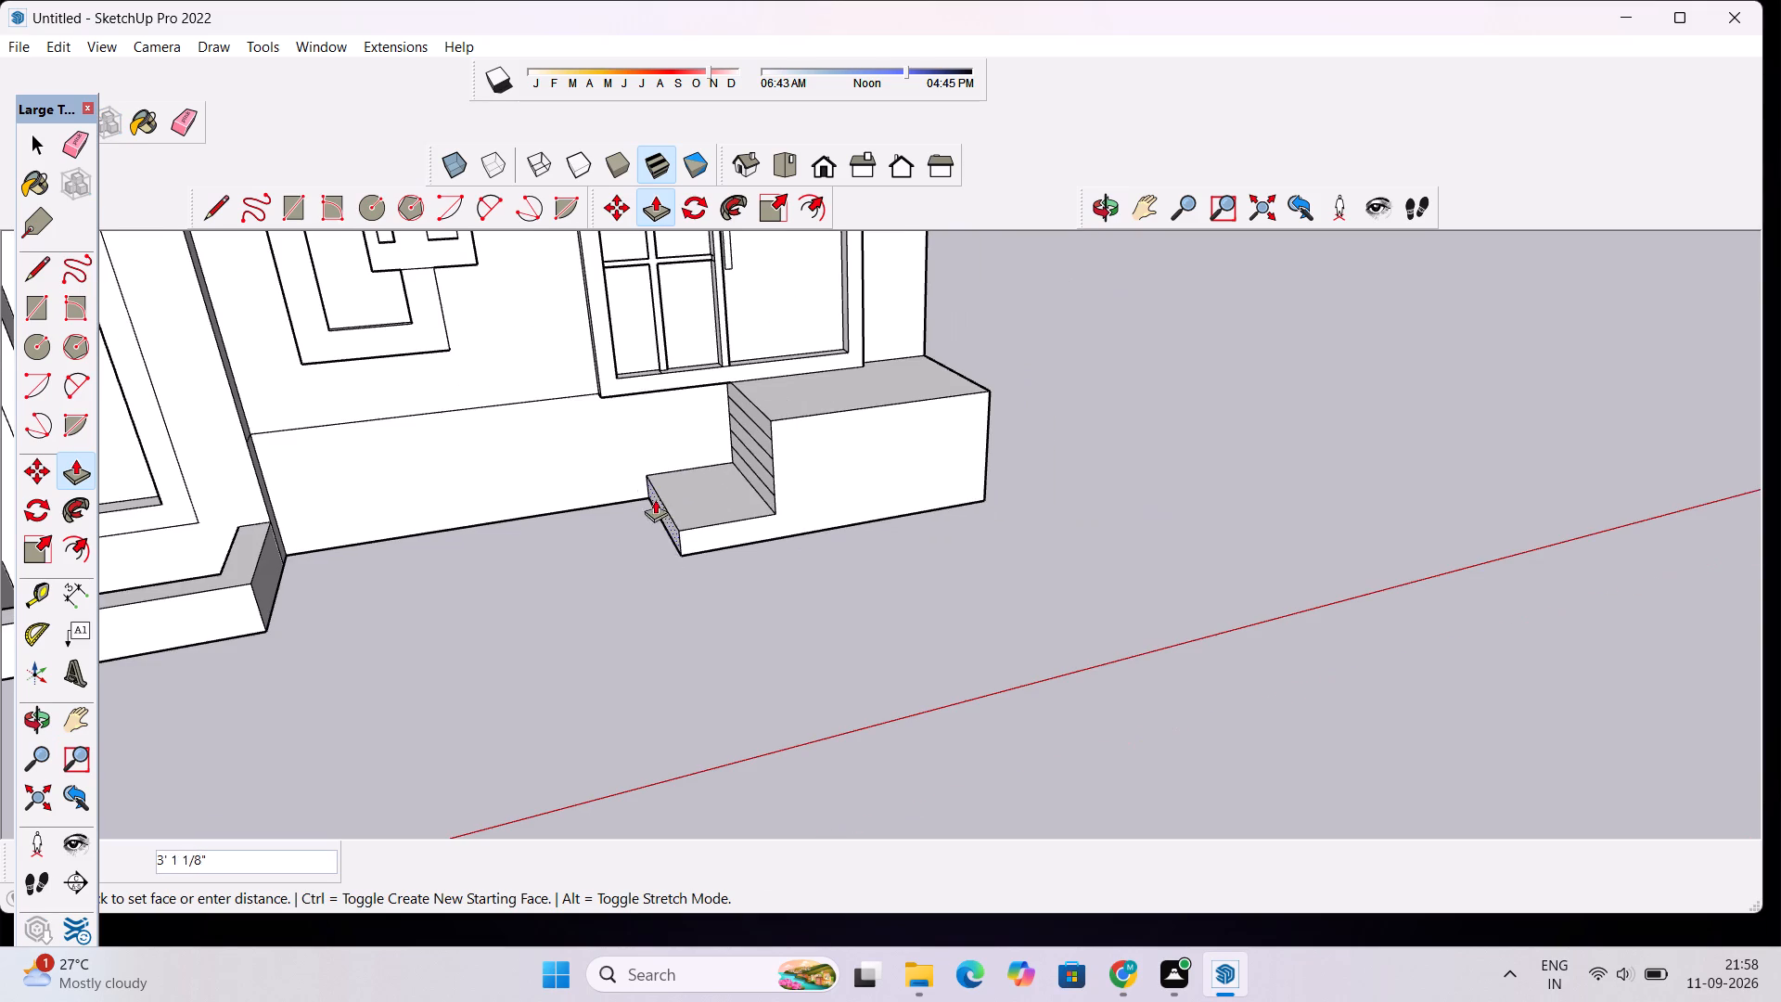
scroll(612, 515, "up", 1)
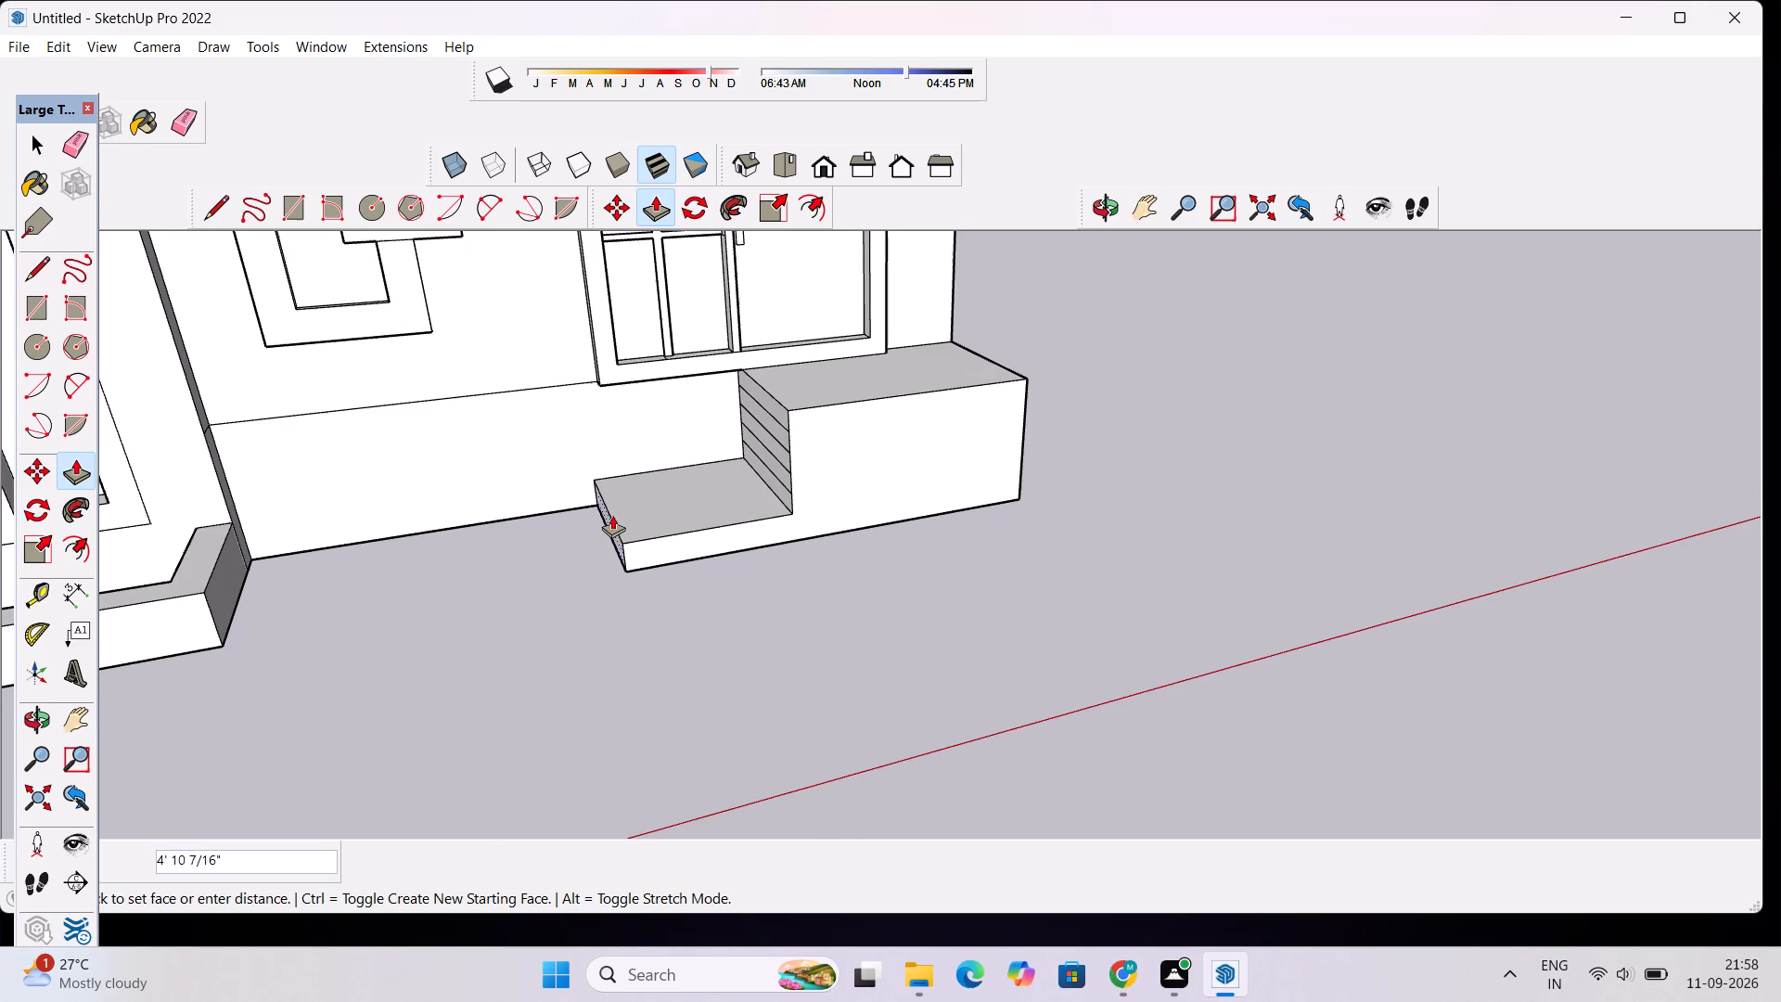
scroll(612, 515, "up", 1)
left_click(612, 515)
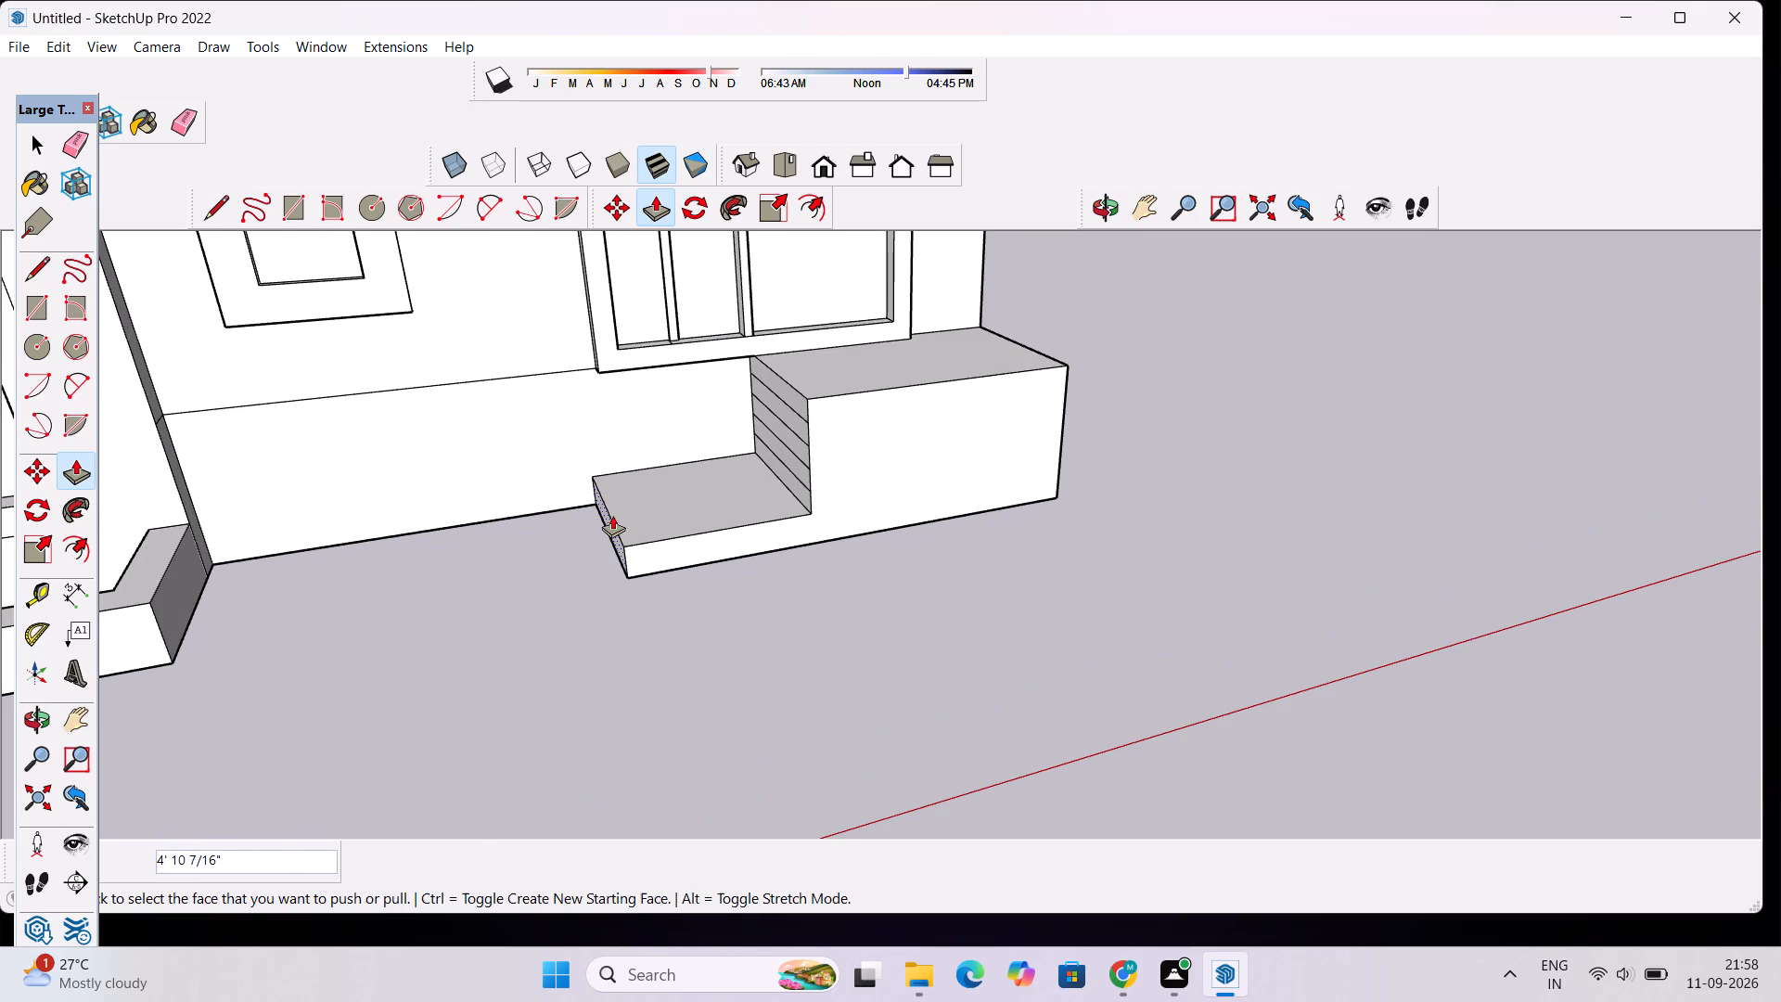
Push/Pull the next four strips outward, from lower to upper, about 4', 3', 2' 1" and 1' to form the remaining steps.
left_click(785, 476)
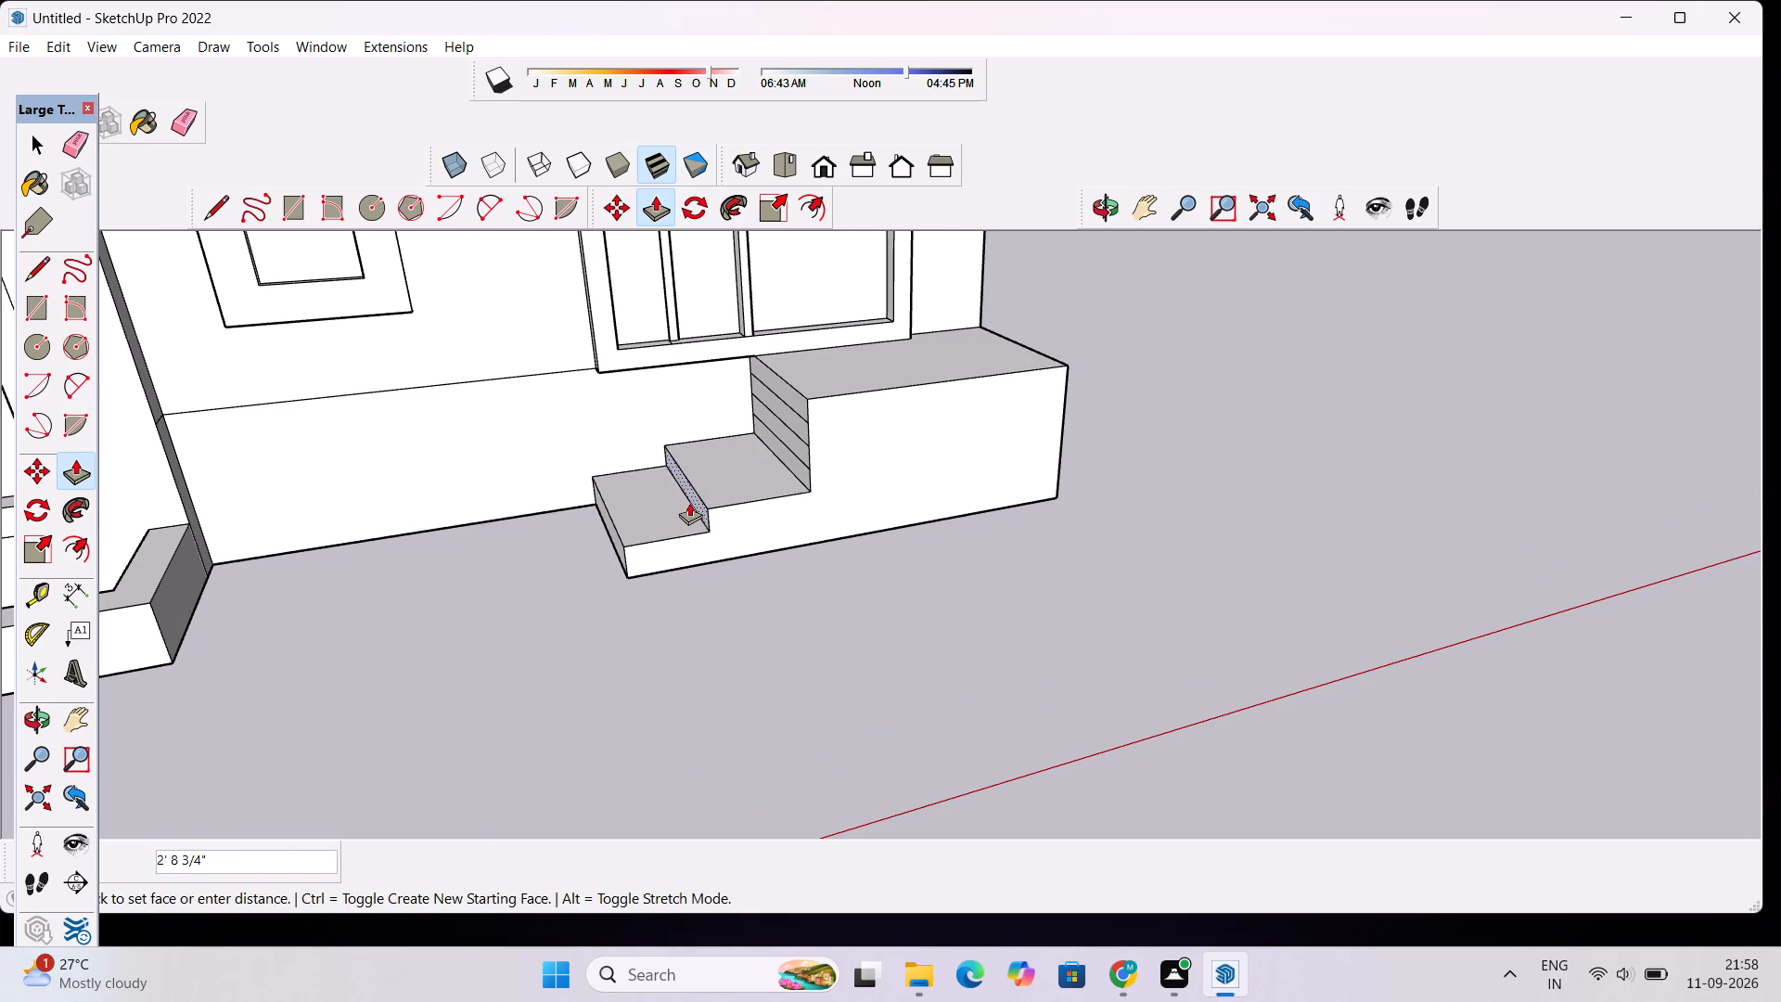
left_click(643, 515)
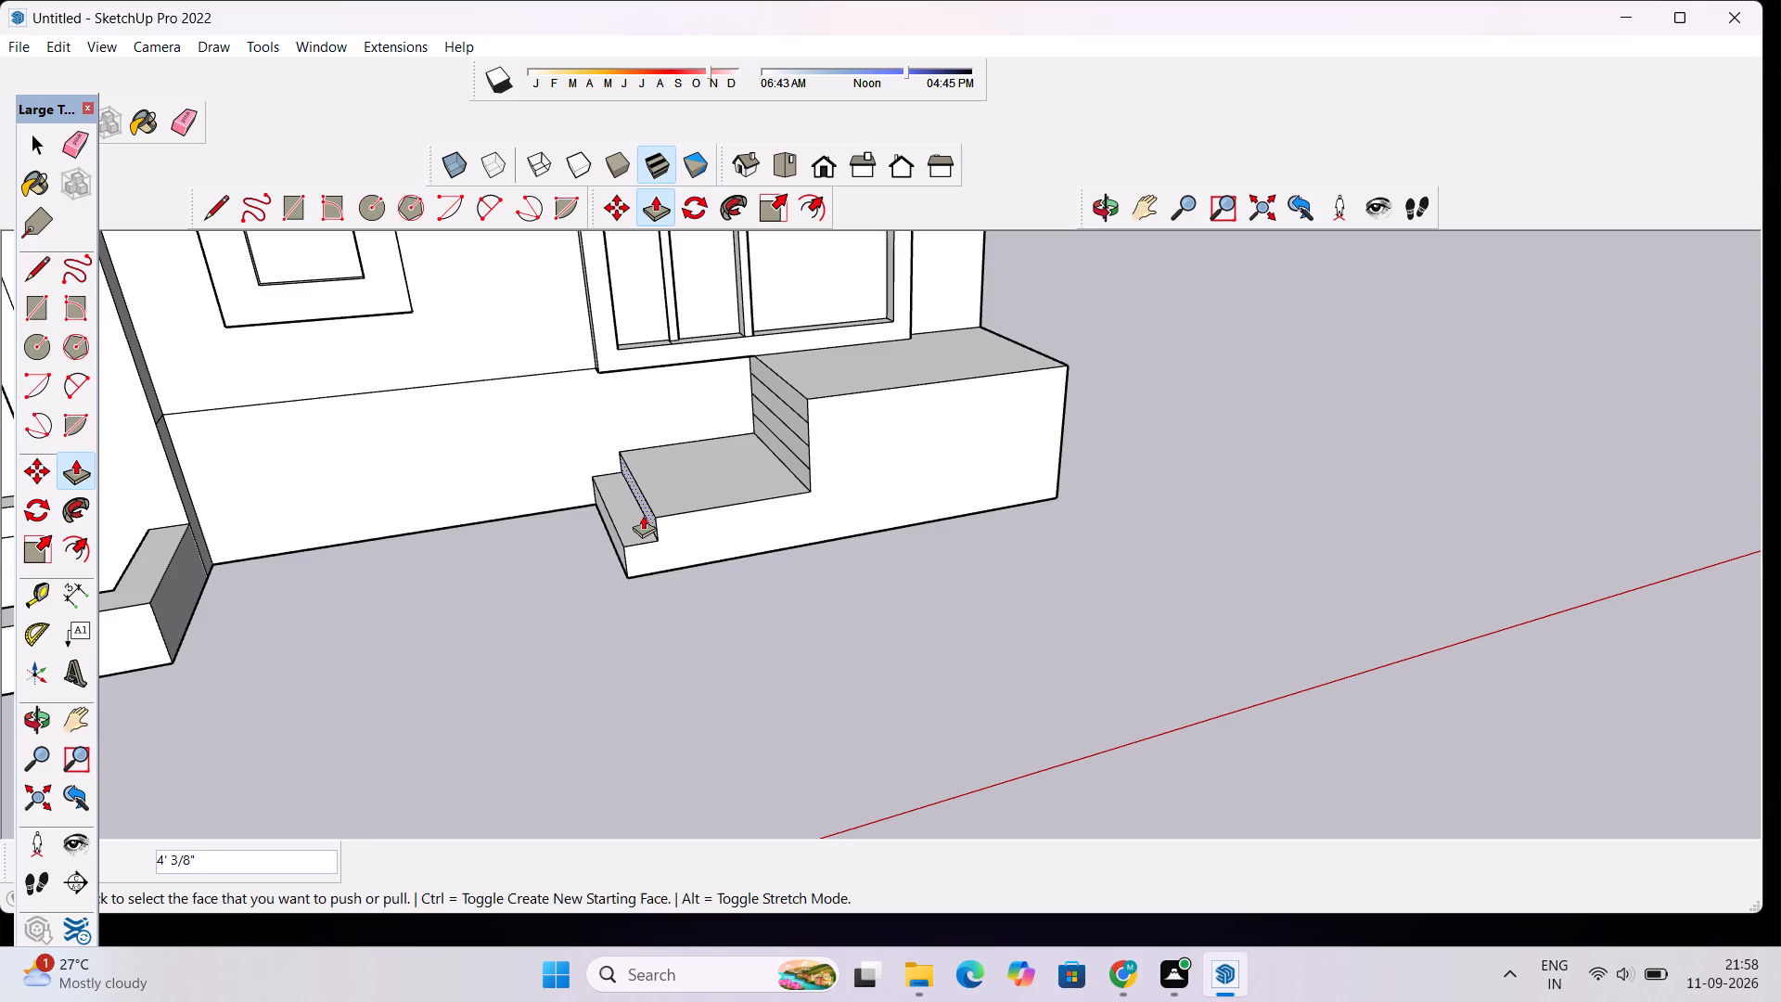
left_click(778, 454)
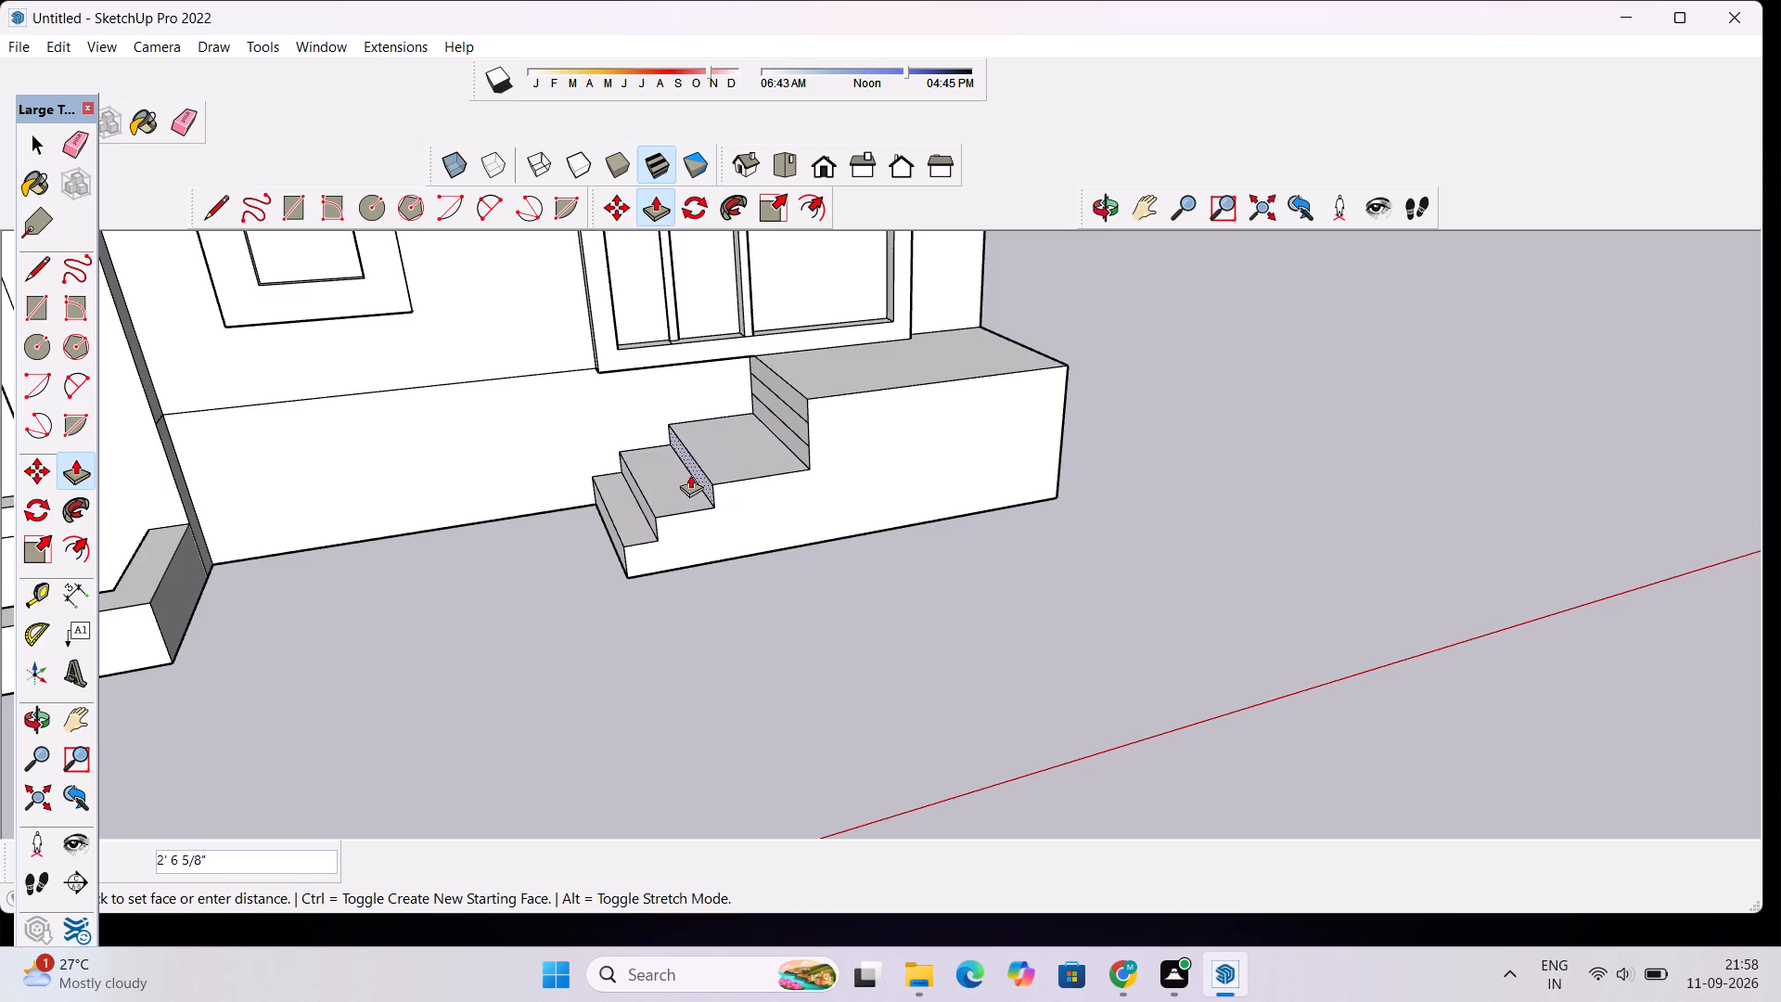
left_click(673, 481)
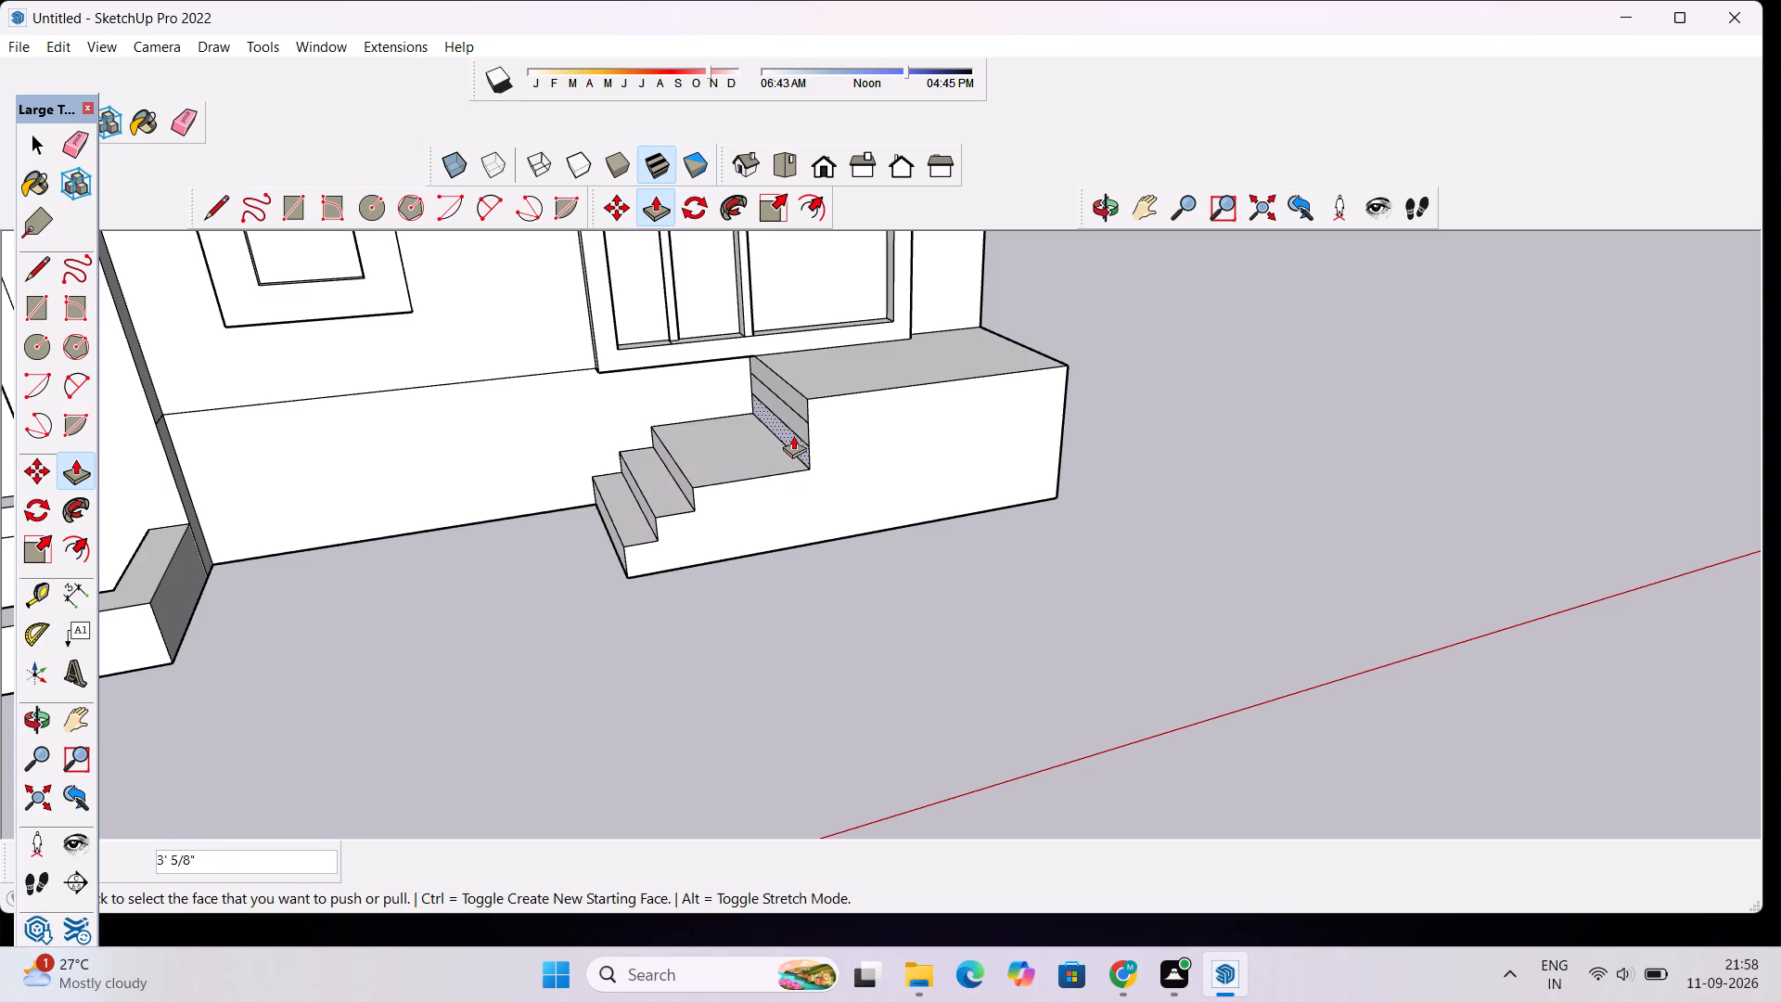
left_click(793, 435)
left_click(718, 458)
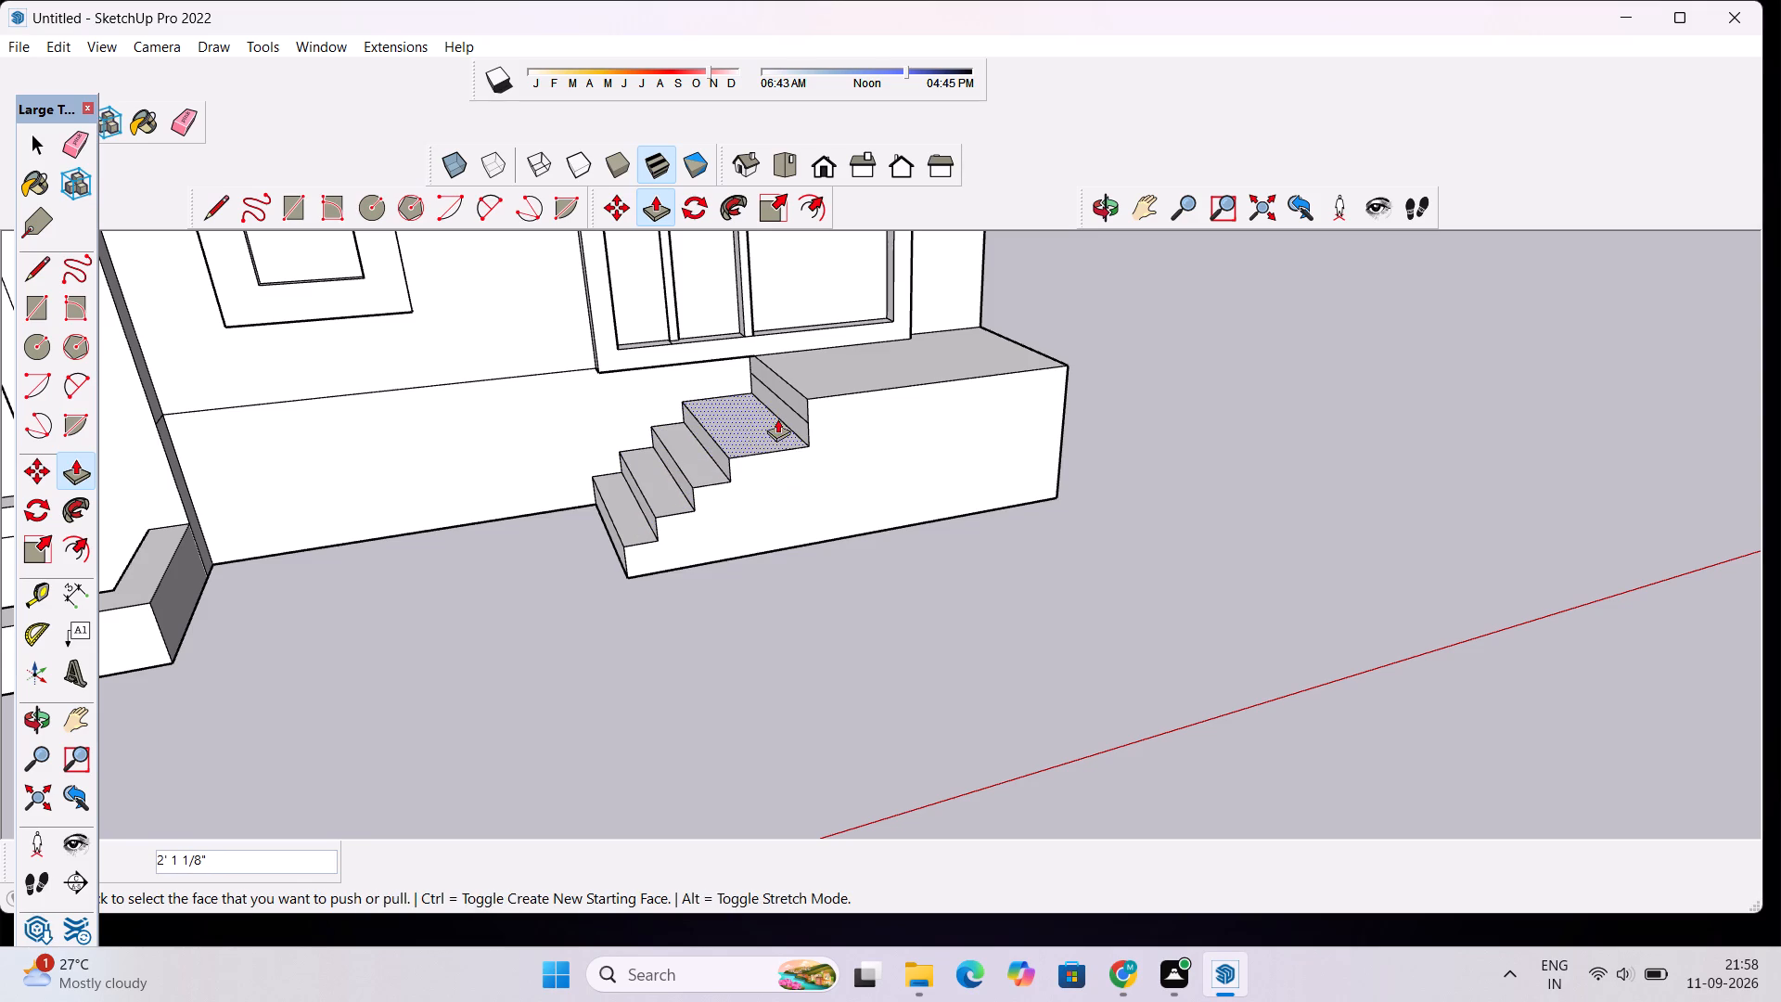
left_click(787, 411)
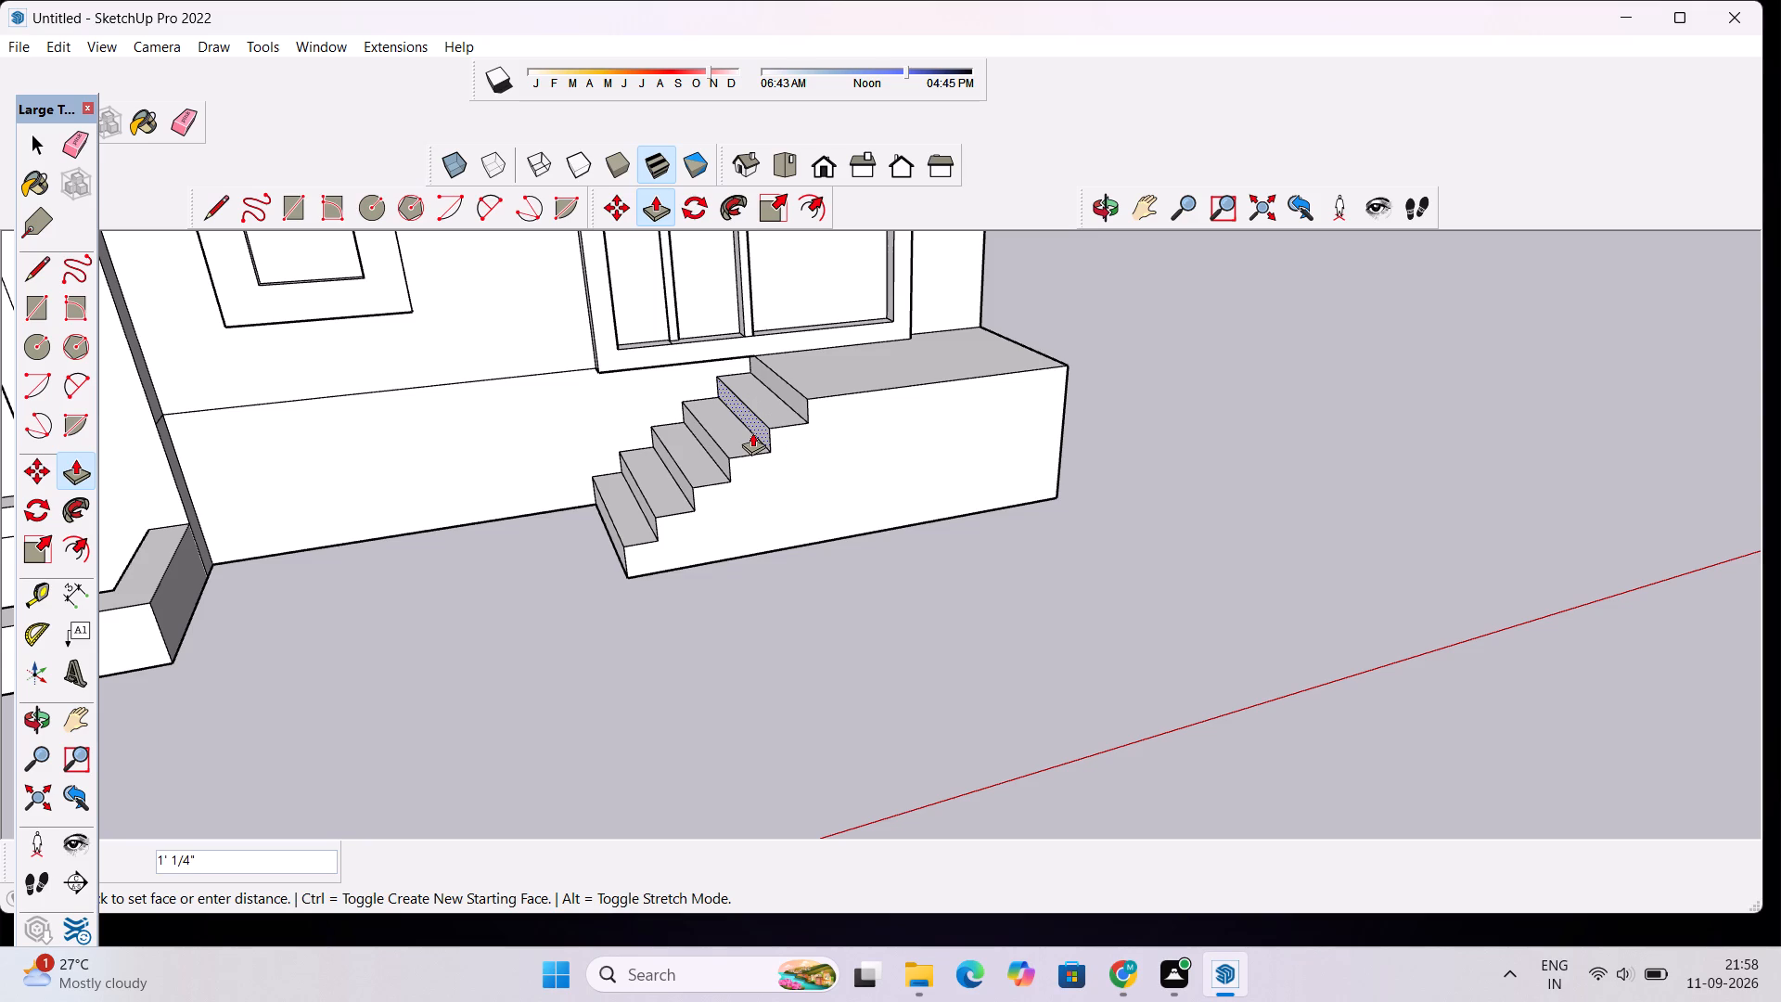
left_click(751, 433)
Inspect the staircase and entrance landing from the front, the stair side and the far end.
scroll(788, 410, "down", 10)
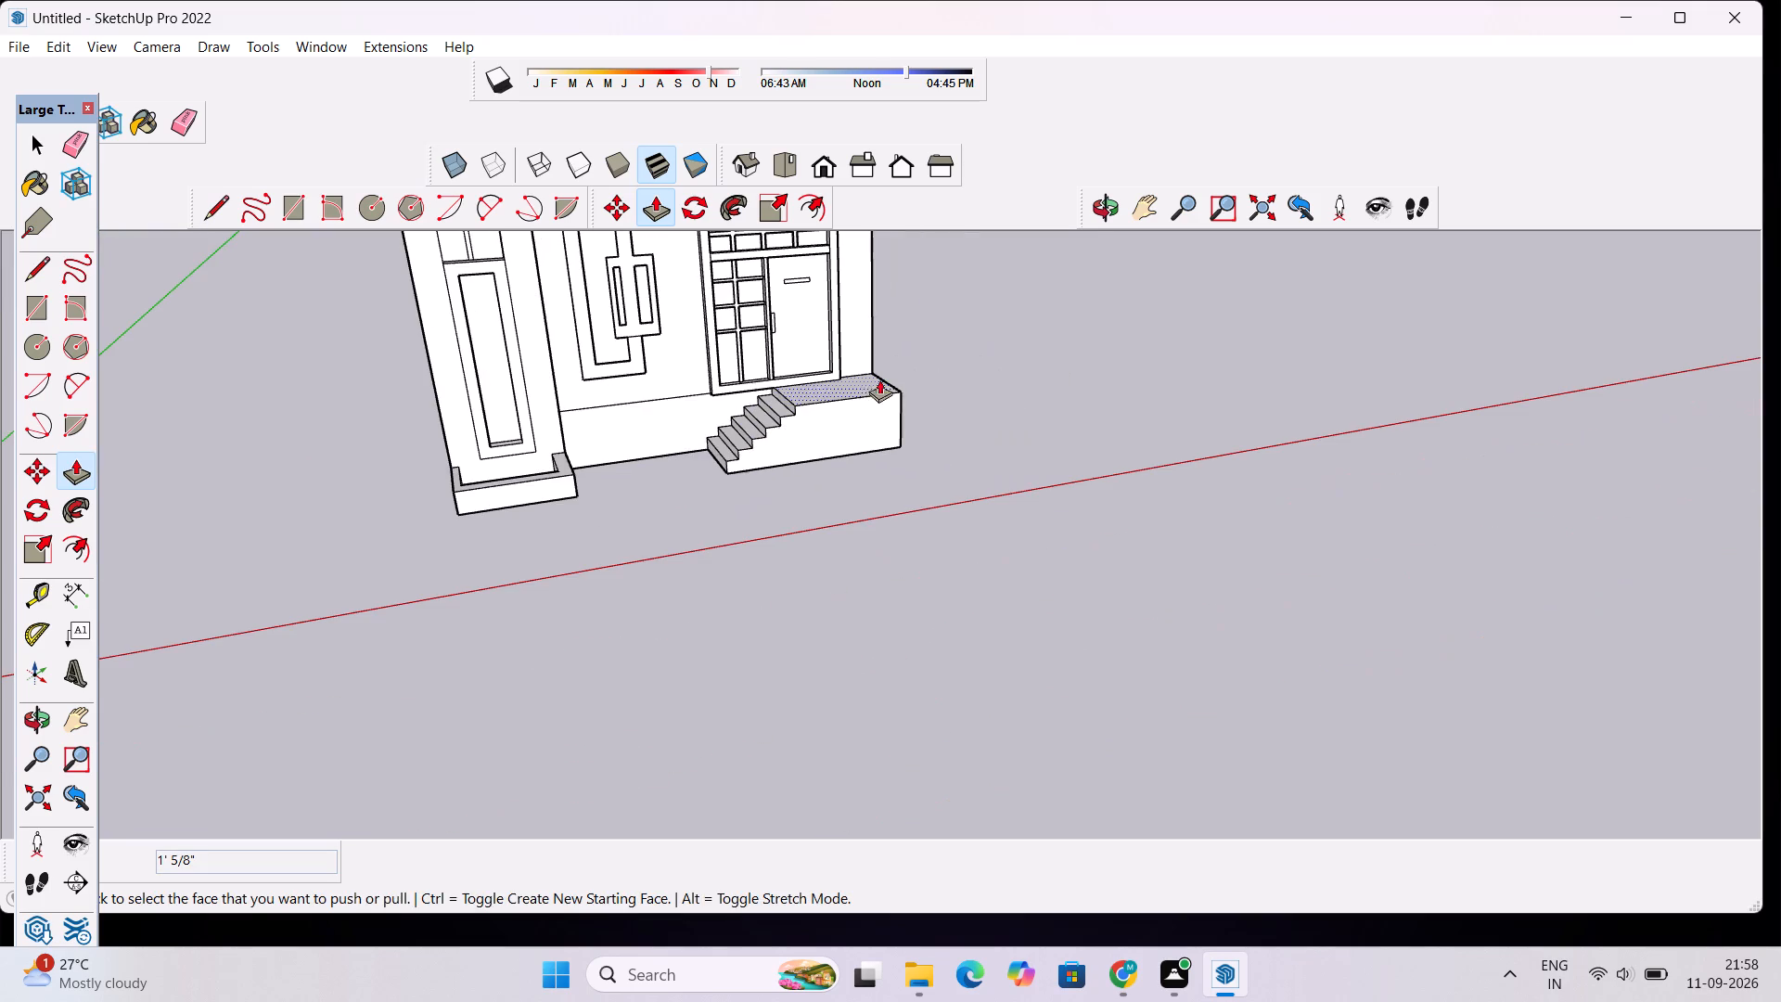
left_click(1091, 217)
left_click_drag(834, 472, 651, 414)
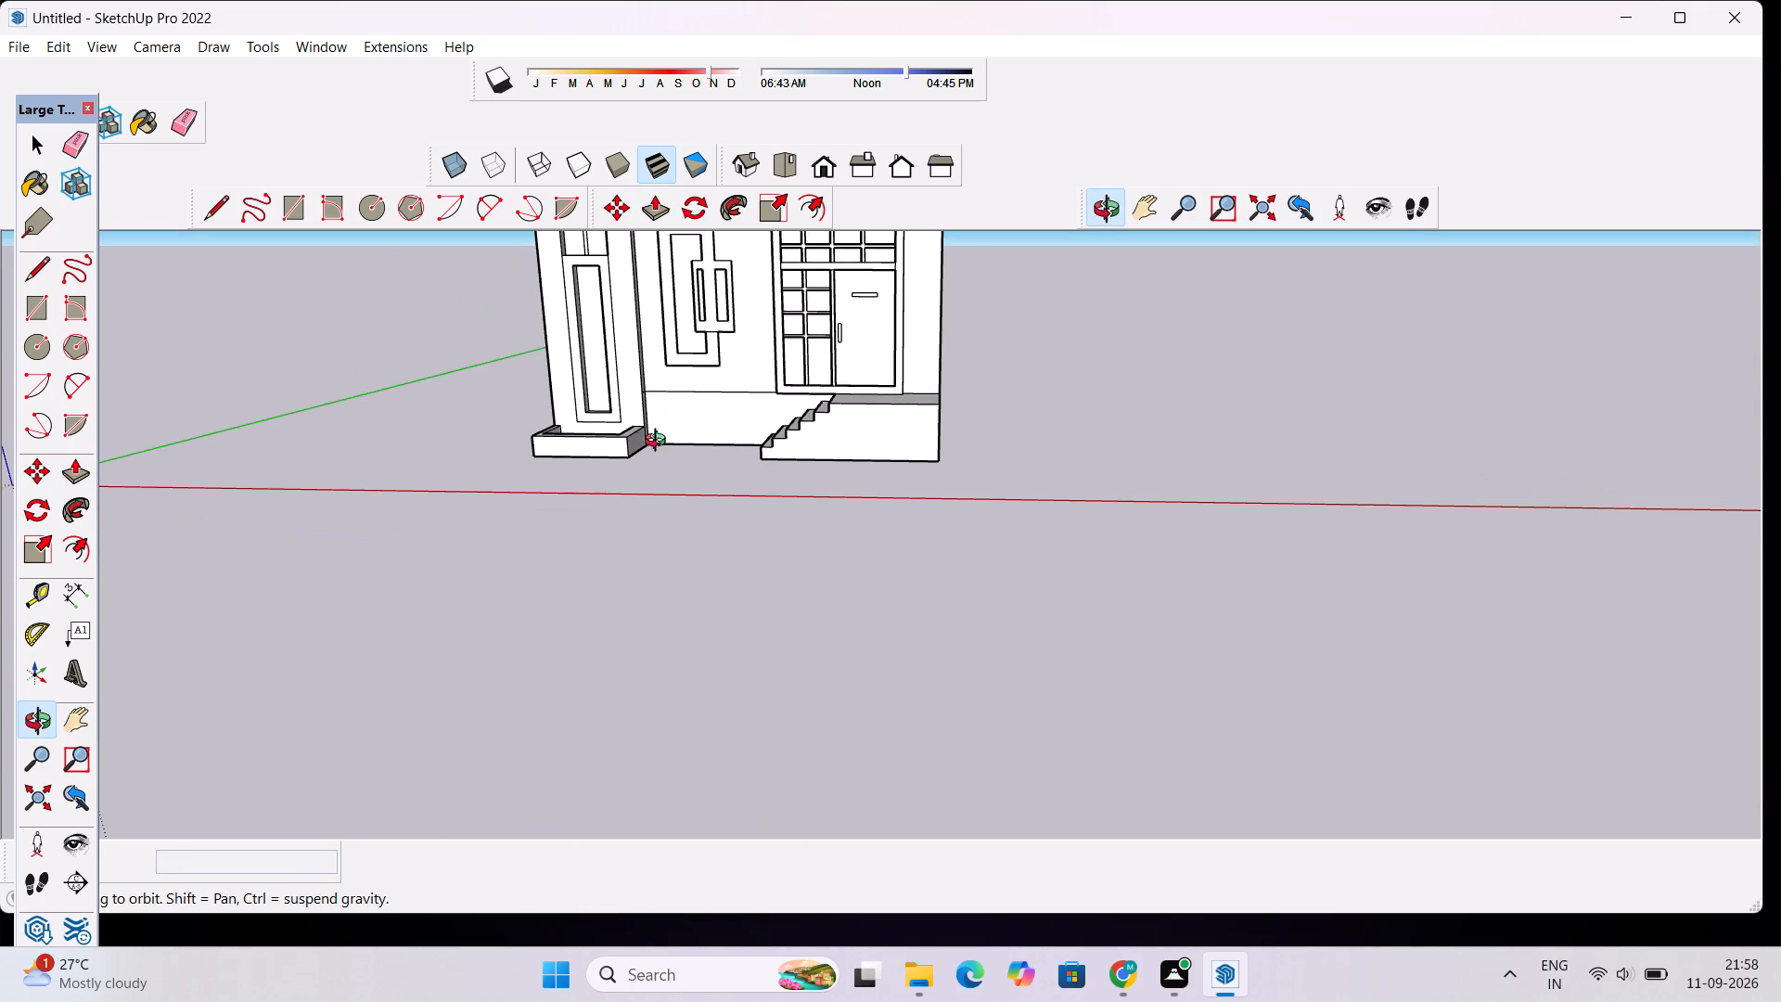
scroll(682, 439, "up", 4)
scroll(682, 439, "down", 8)
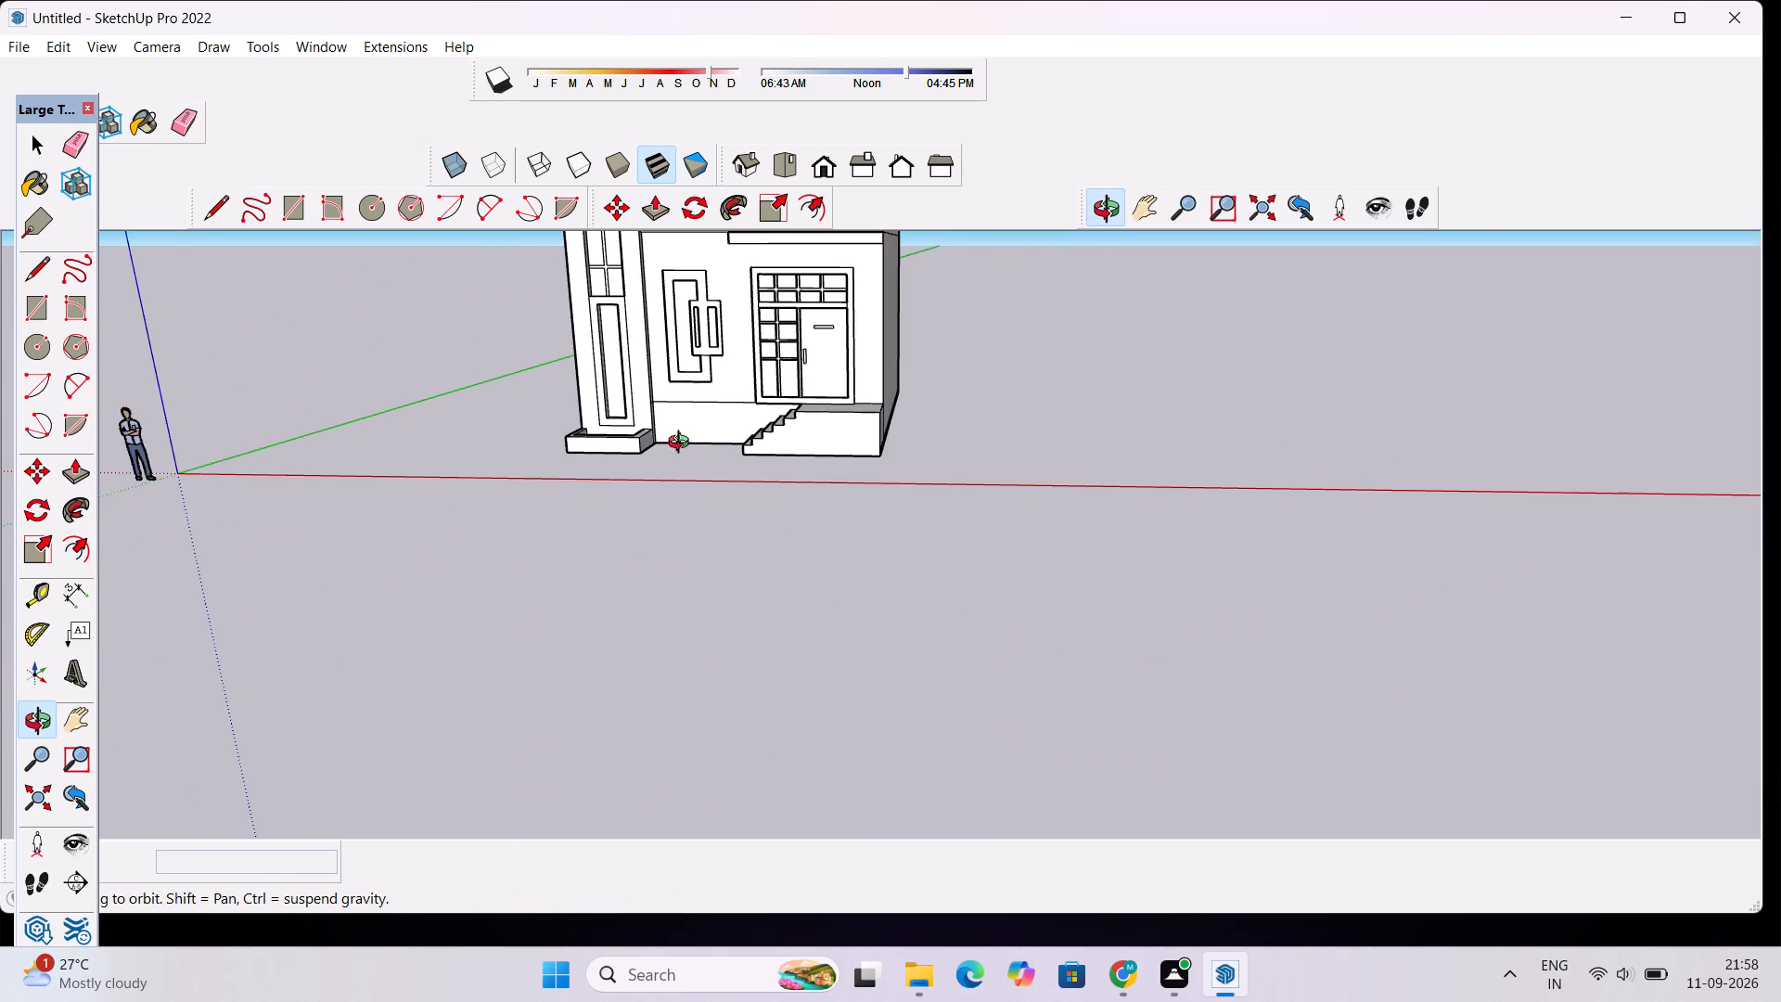
left_click_drag(762, 444, 891, 410)
scroll(804, 411, "up", 11)
left_click_drag(693, 449, 959, 560)
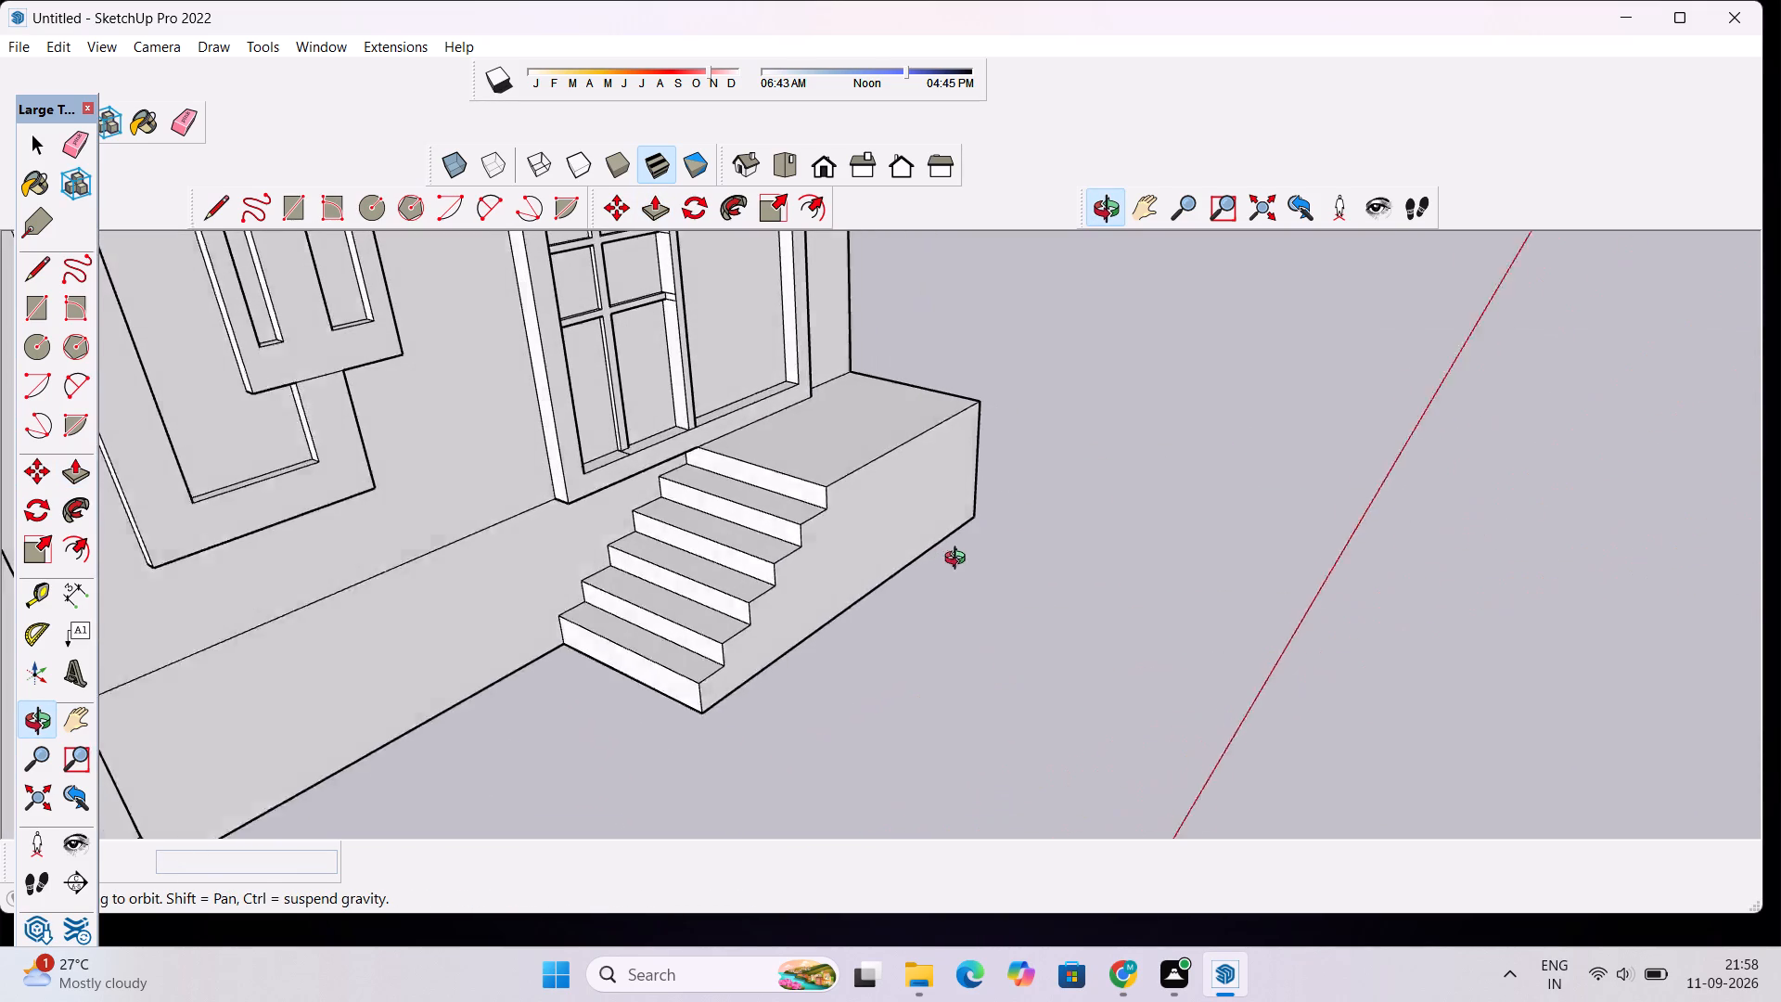
left_click_drag(959, 560, 1010, 567)
scroll(889, 507, "down", 4)
left_click_drag(1142, 507, 882, 515)
scroll(1026, 415, "up", 8)
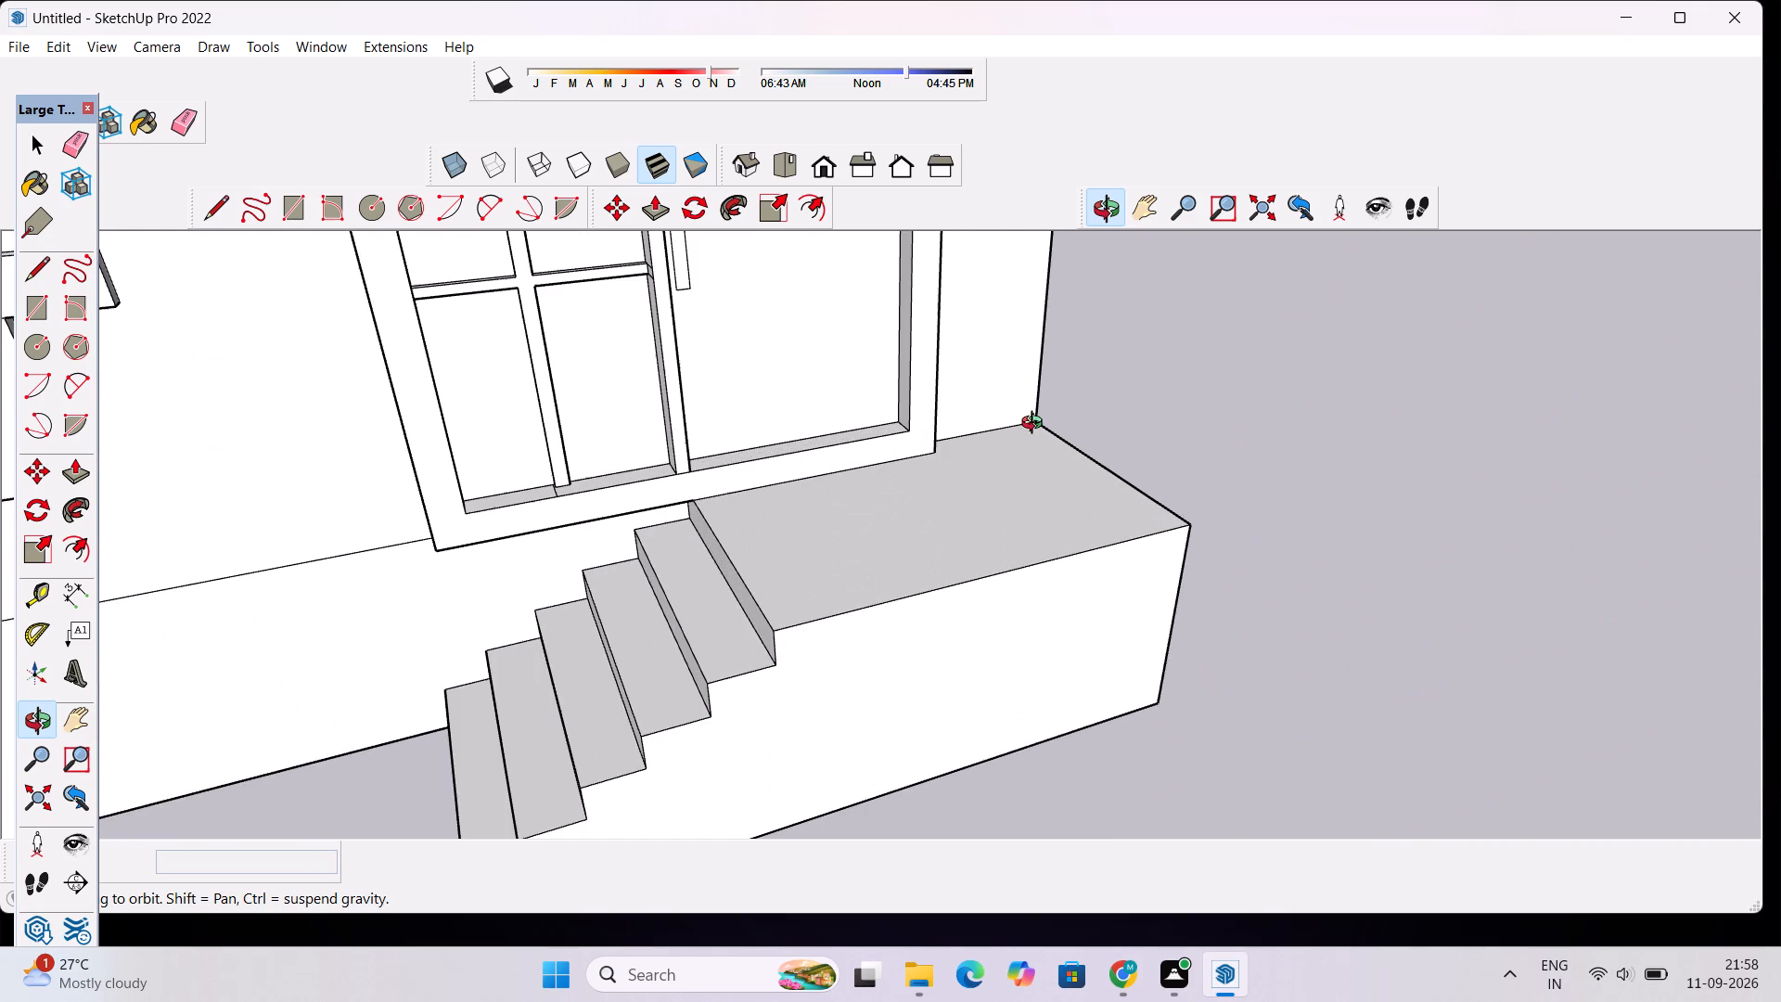
scroll(965, 386, "down", 4)
left_click_drag(1150, 433, 630, 496)
key("space")
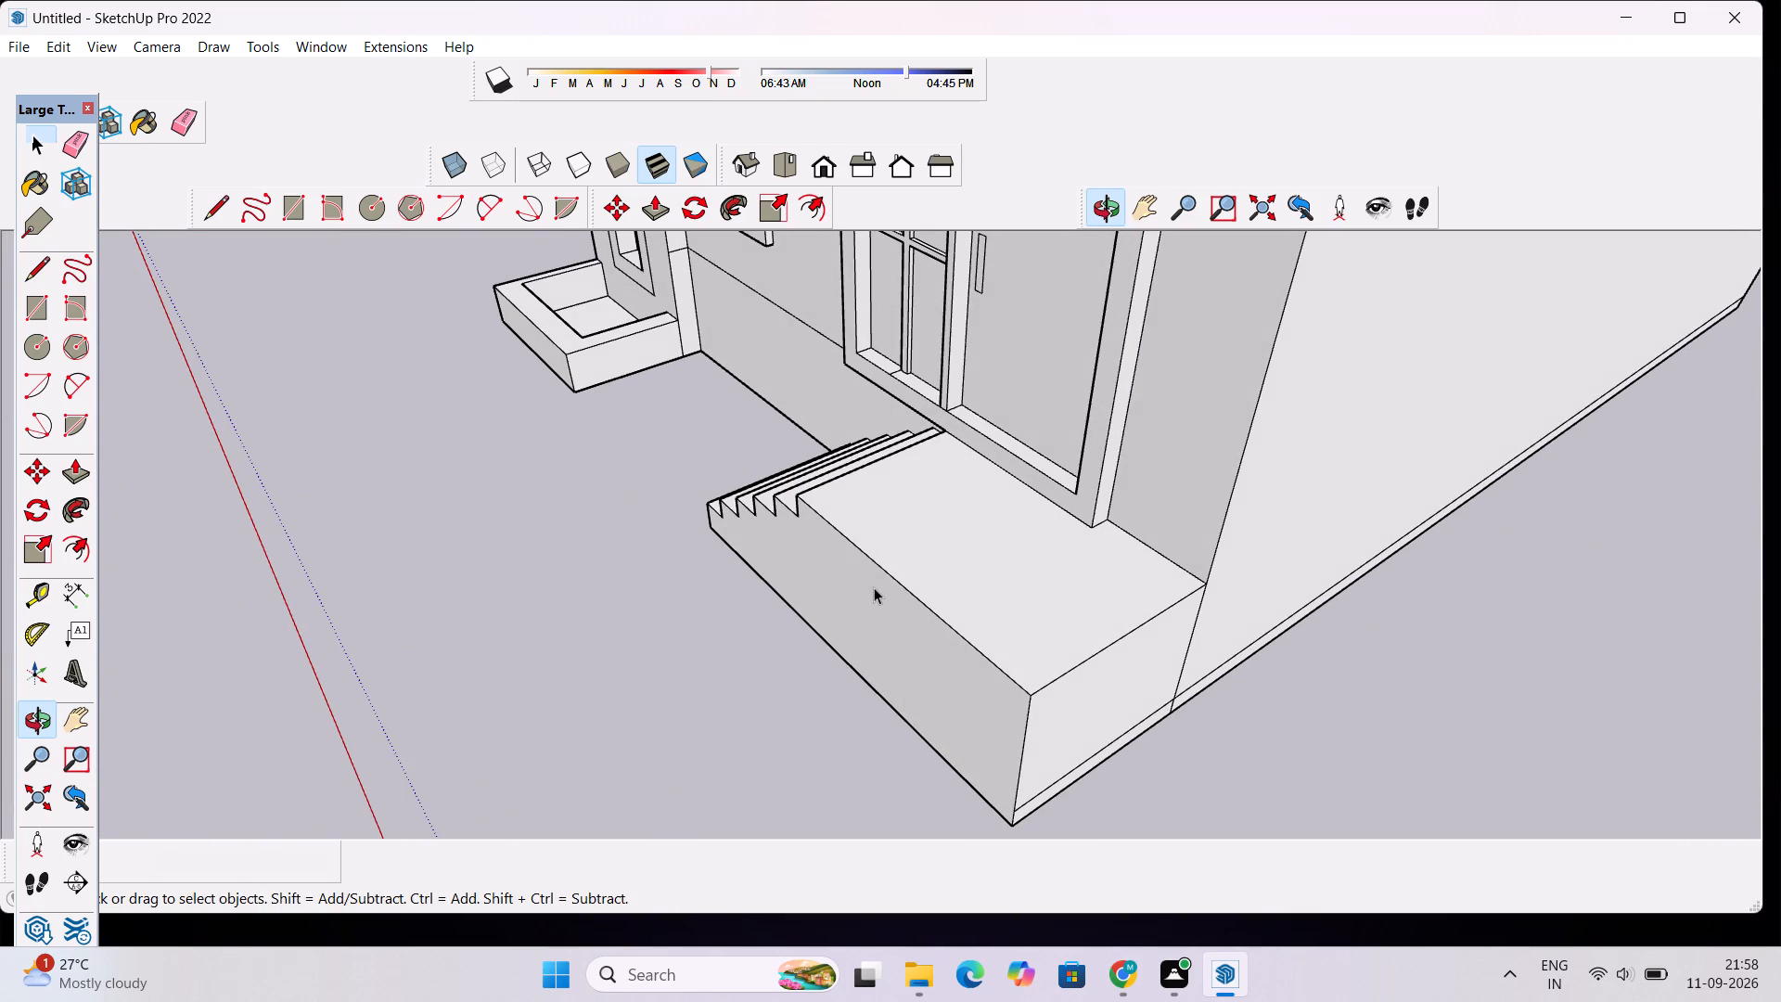
scroll(844, 465, "down", 4)
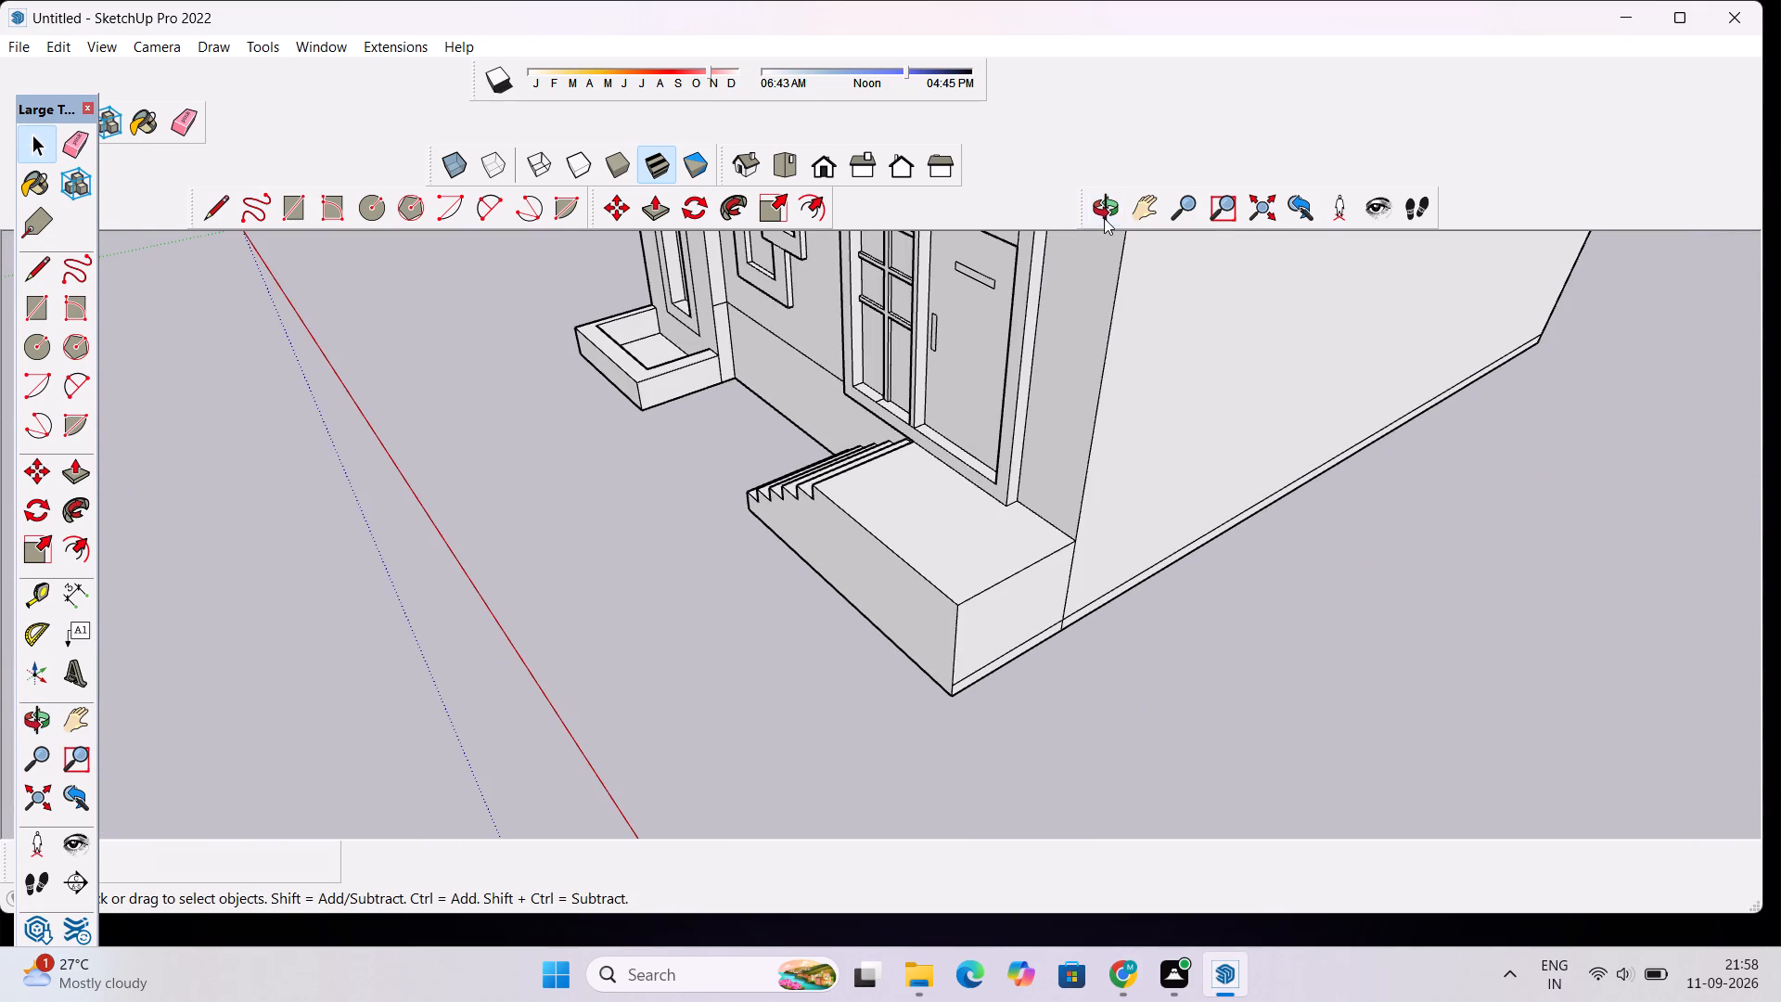
left_click(1104, 218)
left_click_drag(854, 483, 1115, 398)
scroll(665, 605, "up", 2)
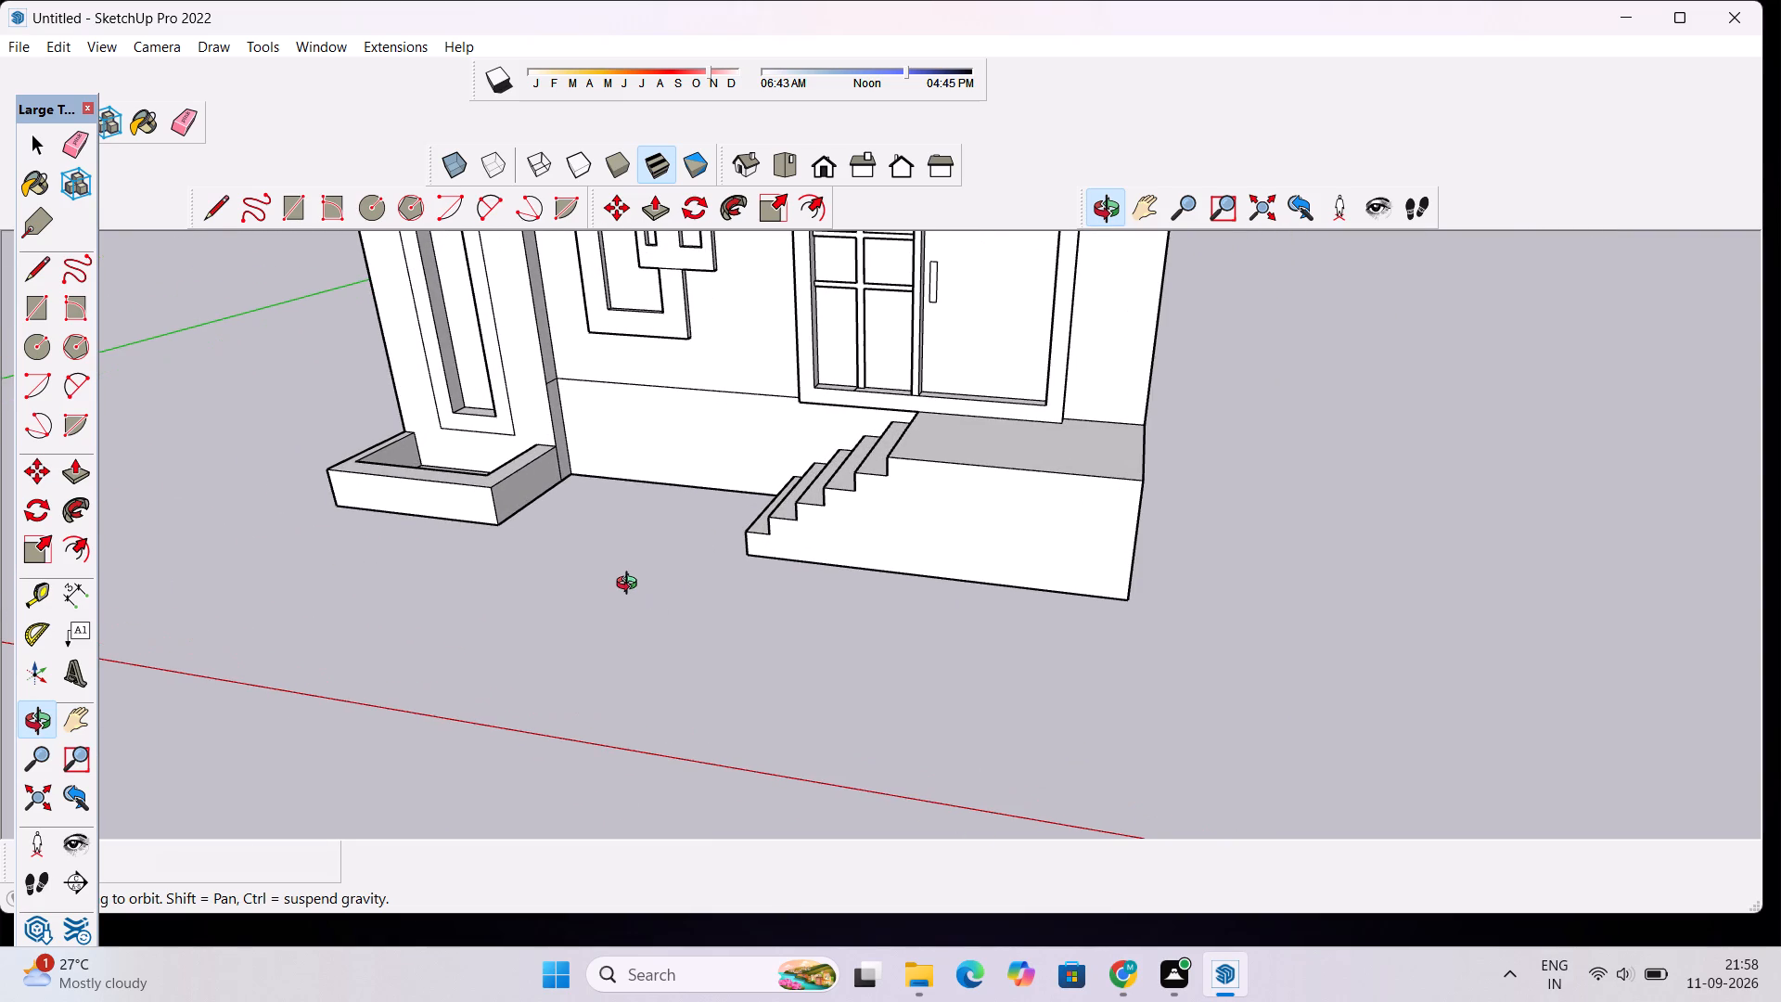
scroll(621, 548, "down", 2)
scroll(681, 552, "up", 3)
left_click_drag(784, 553, 891, 572)
scroll(791, 572, "down", 2)
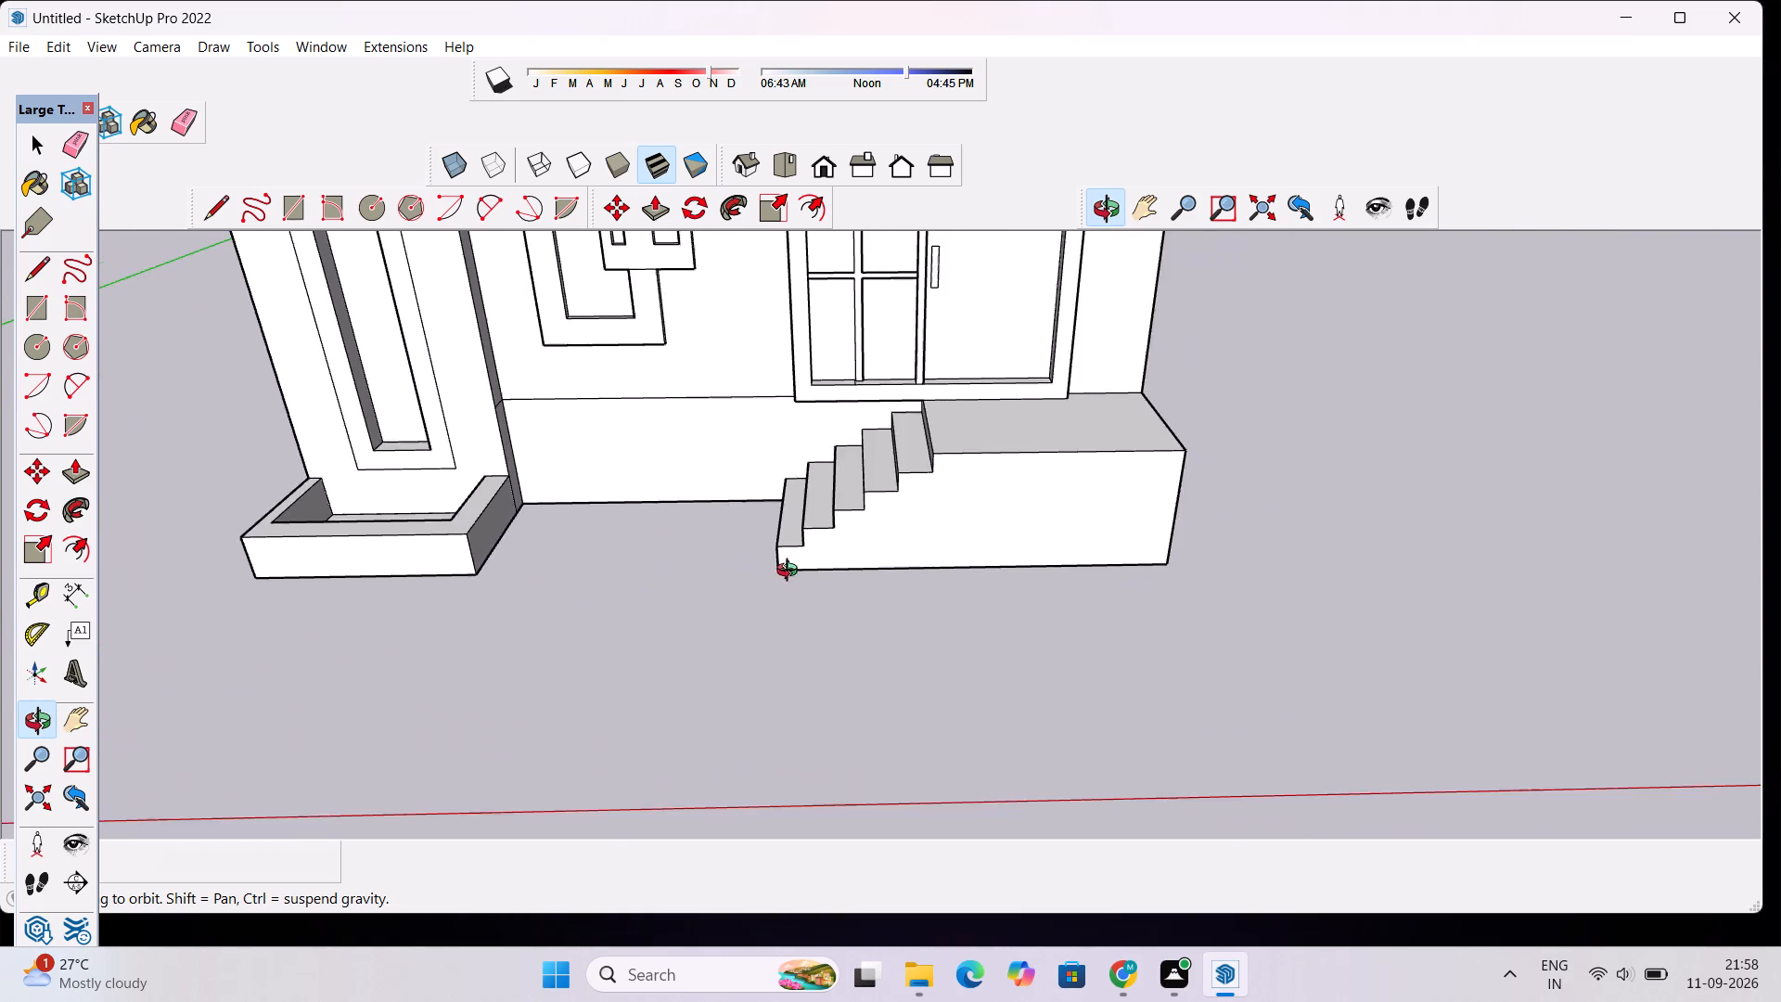
Draw a circle of 2" radius on the lowest tread near its outer front corner.
scroll(791, 572, "down", 4)
scroll(852, 425, "up", 8)
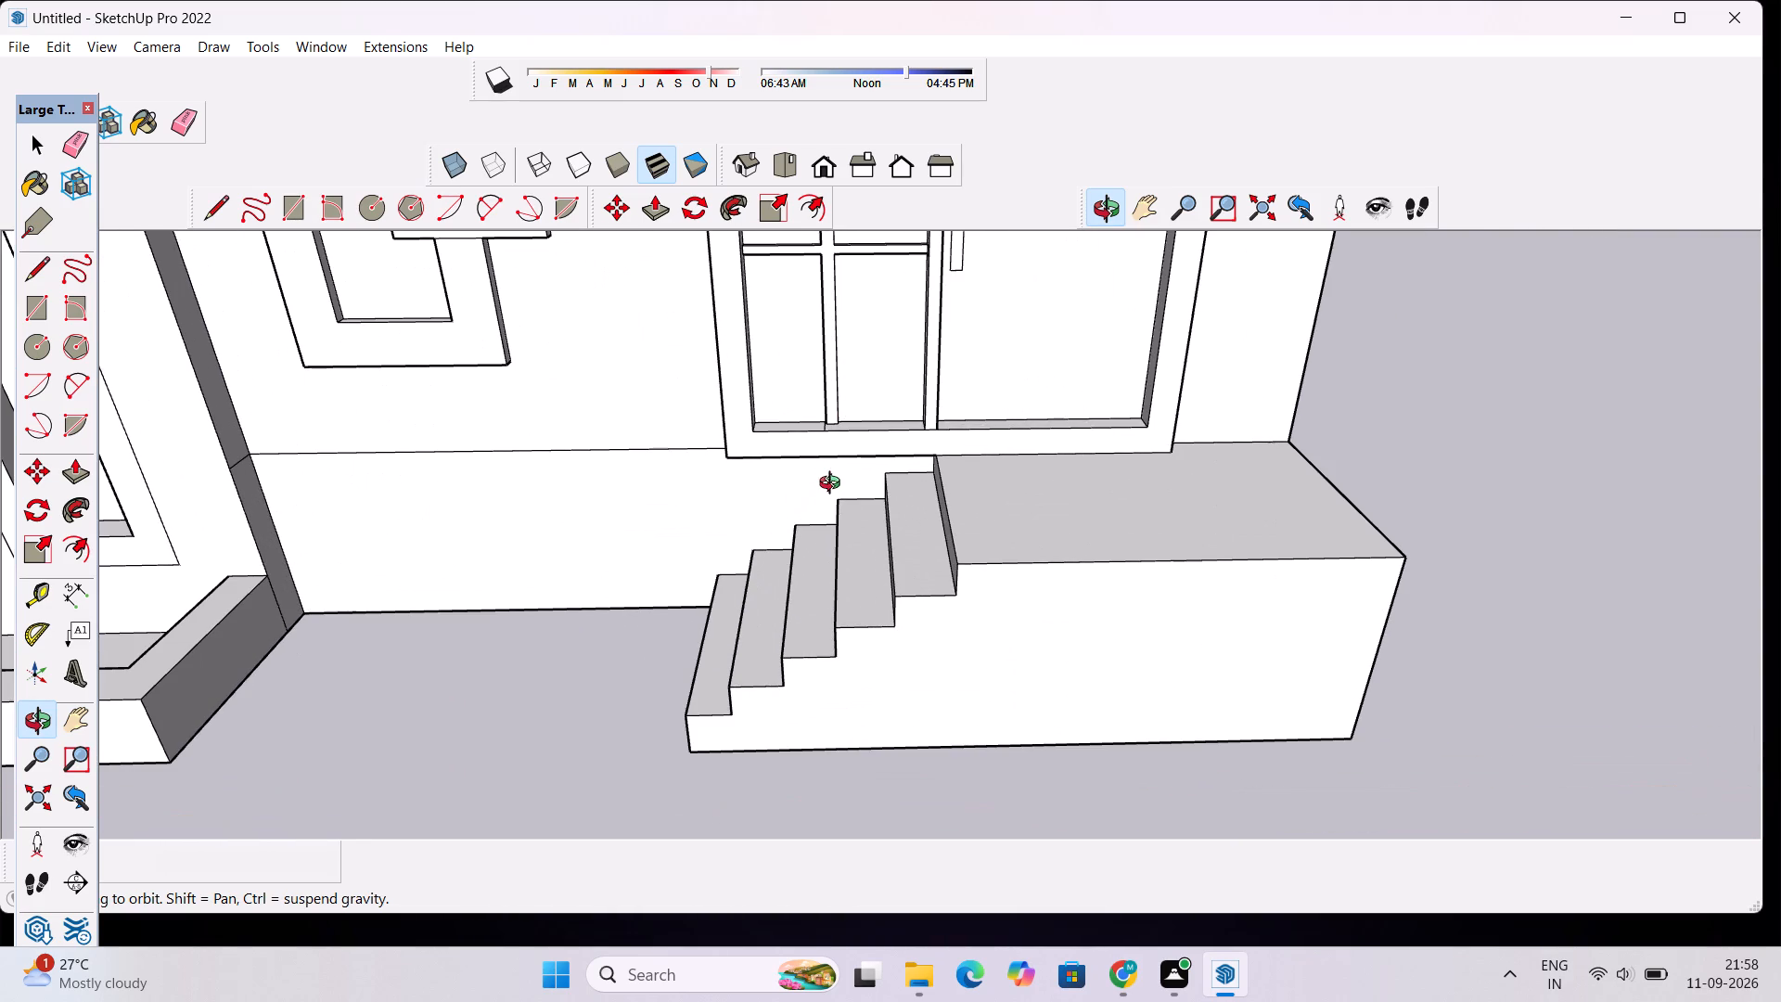
key("c")
scroll(716, 720, "up", 7)
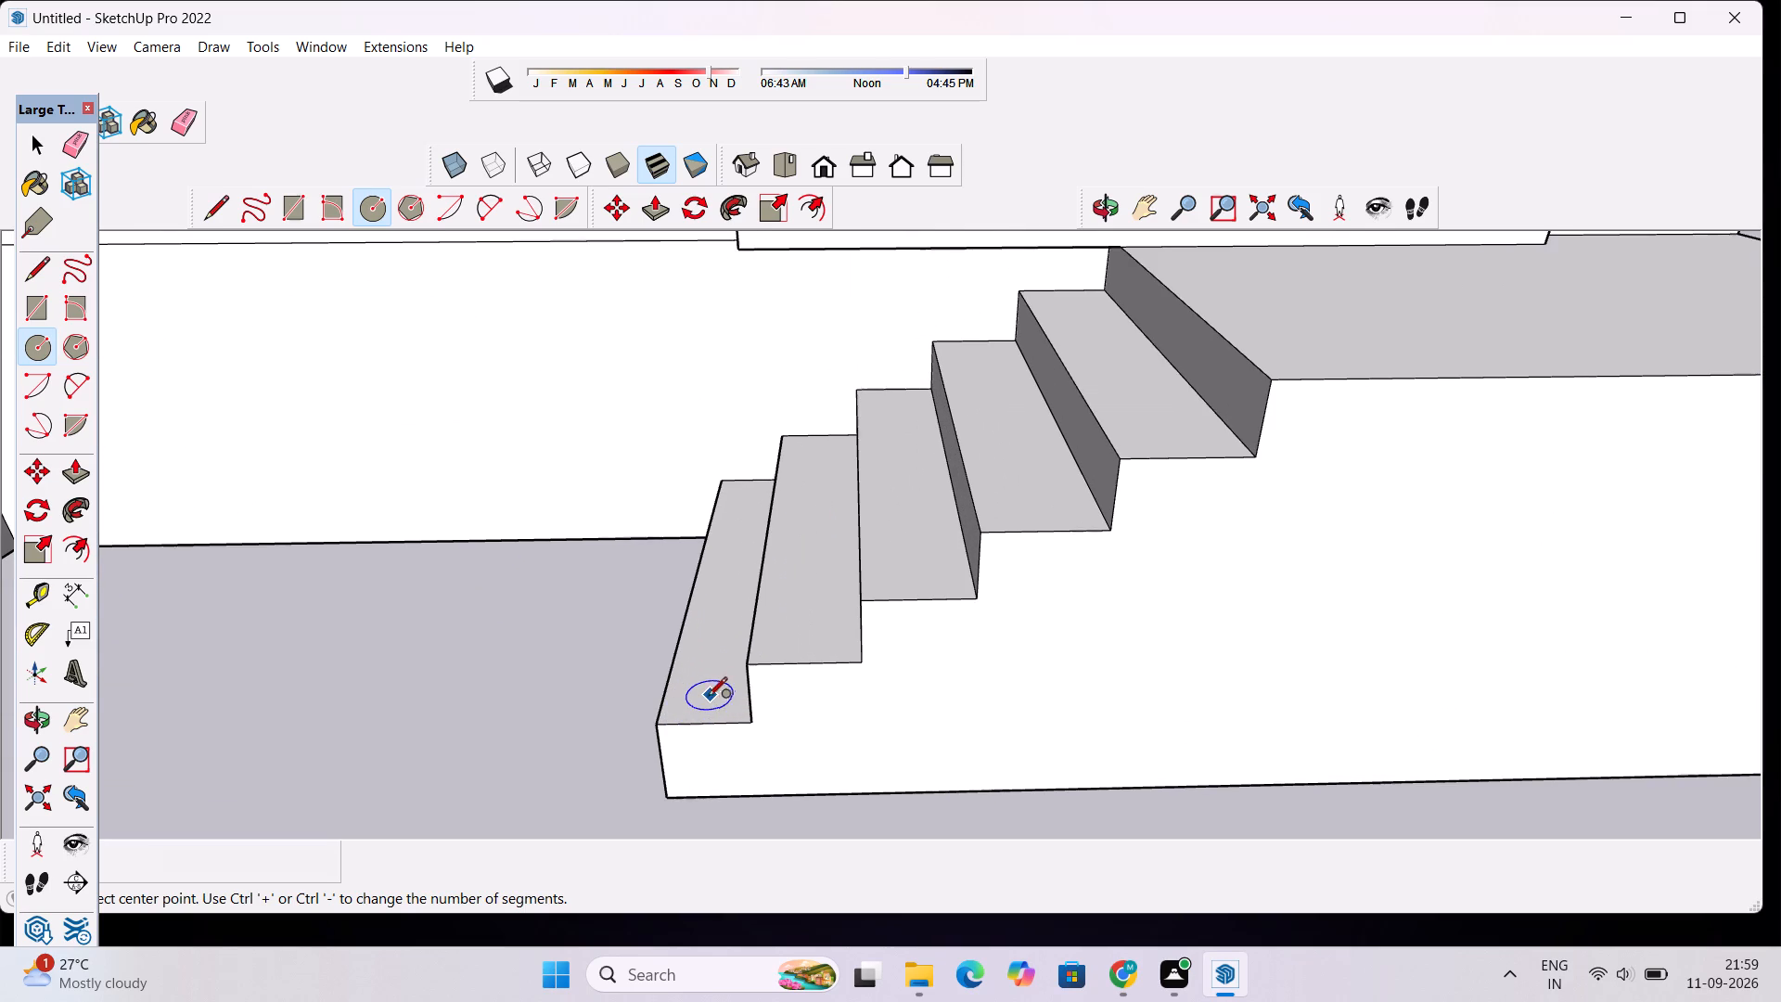
left_click(706, 700)
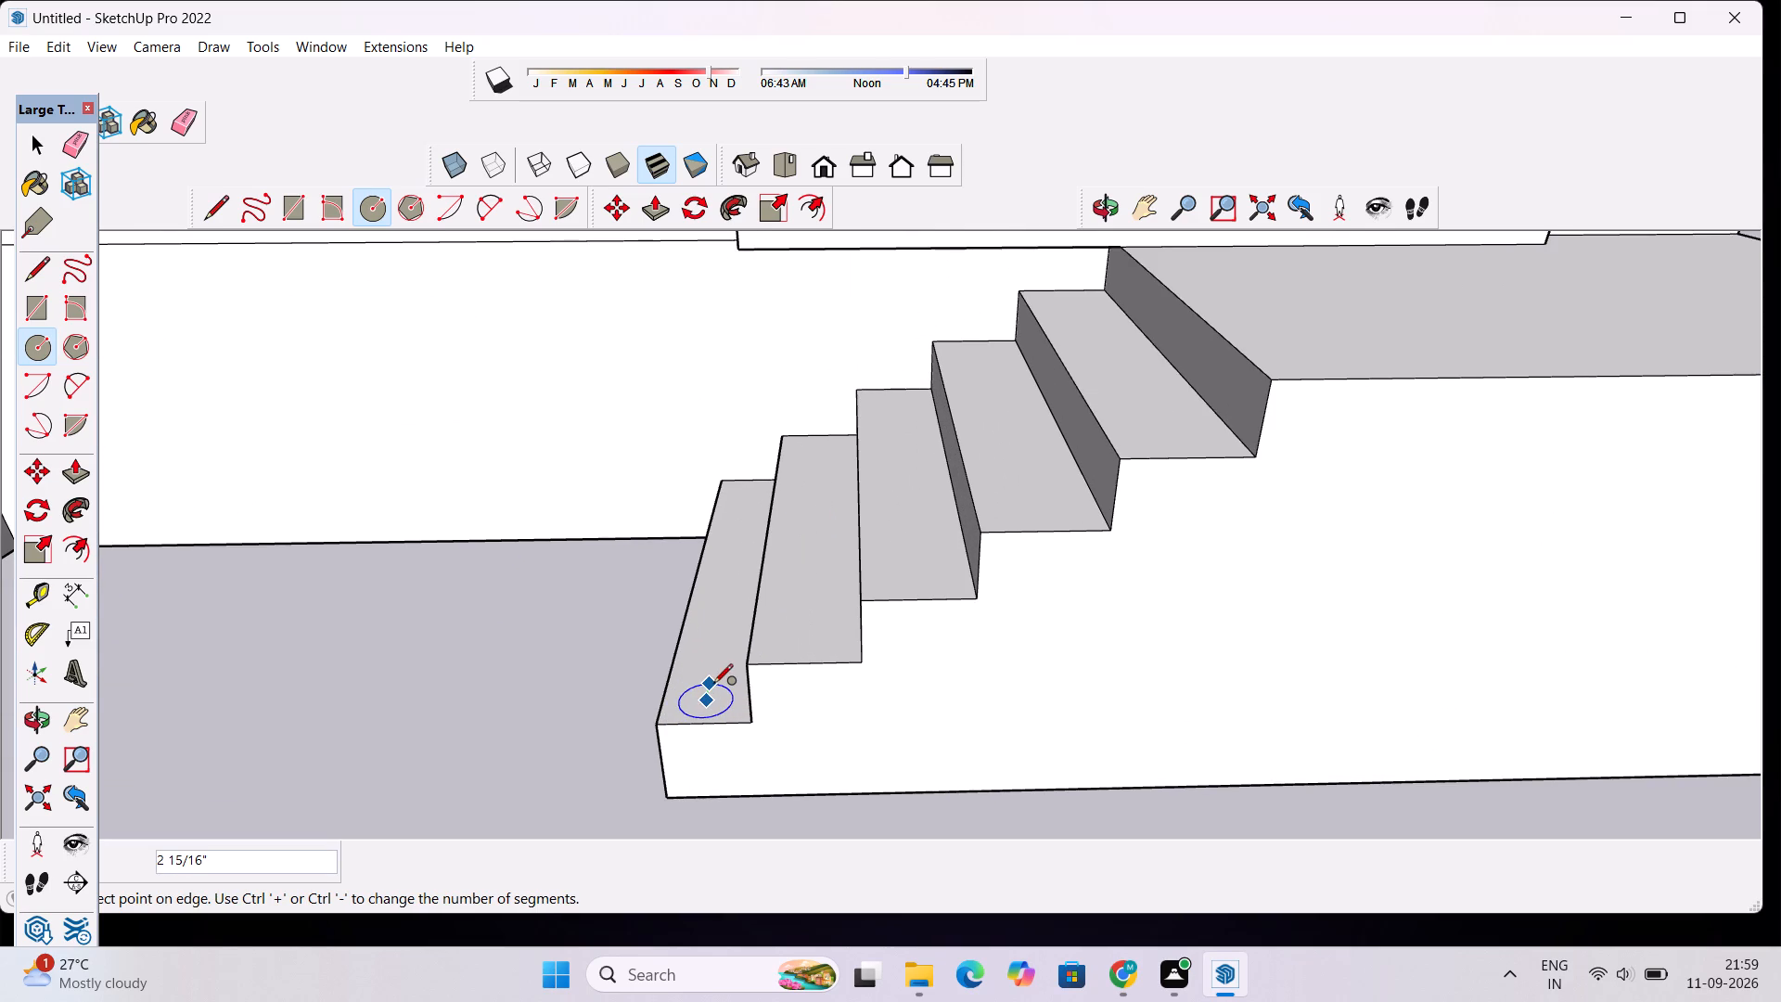
type("2\"")
key("Return")
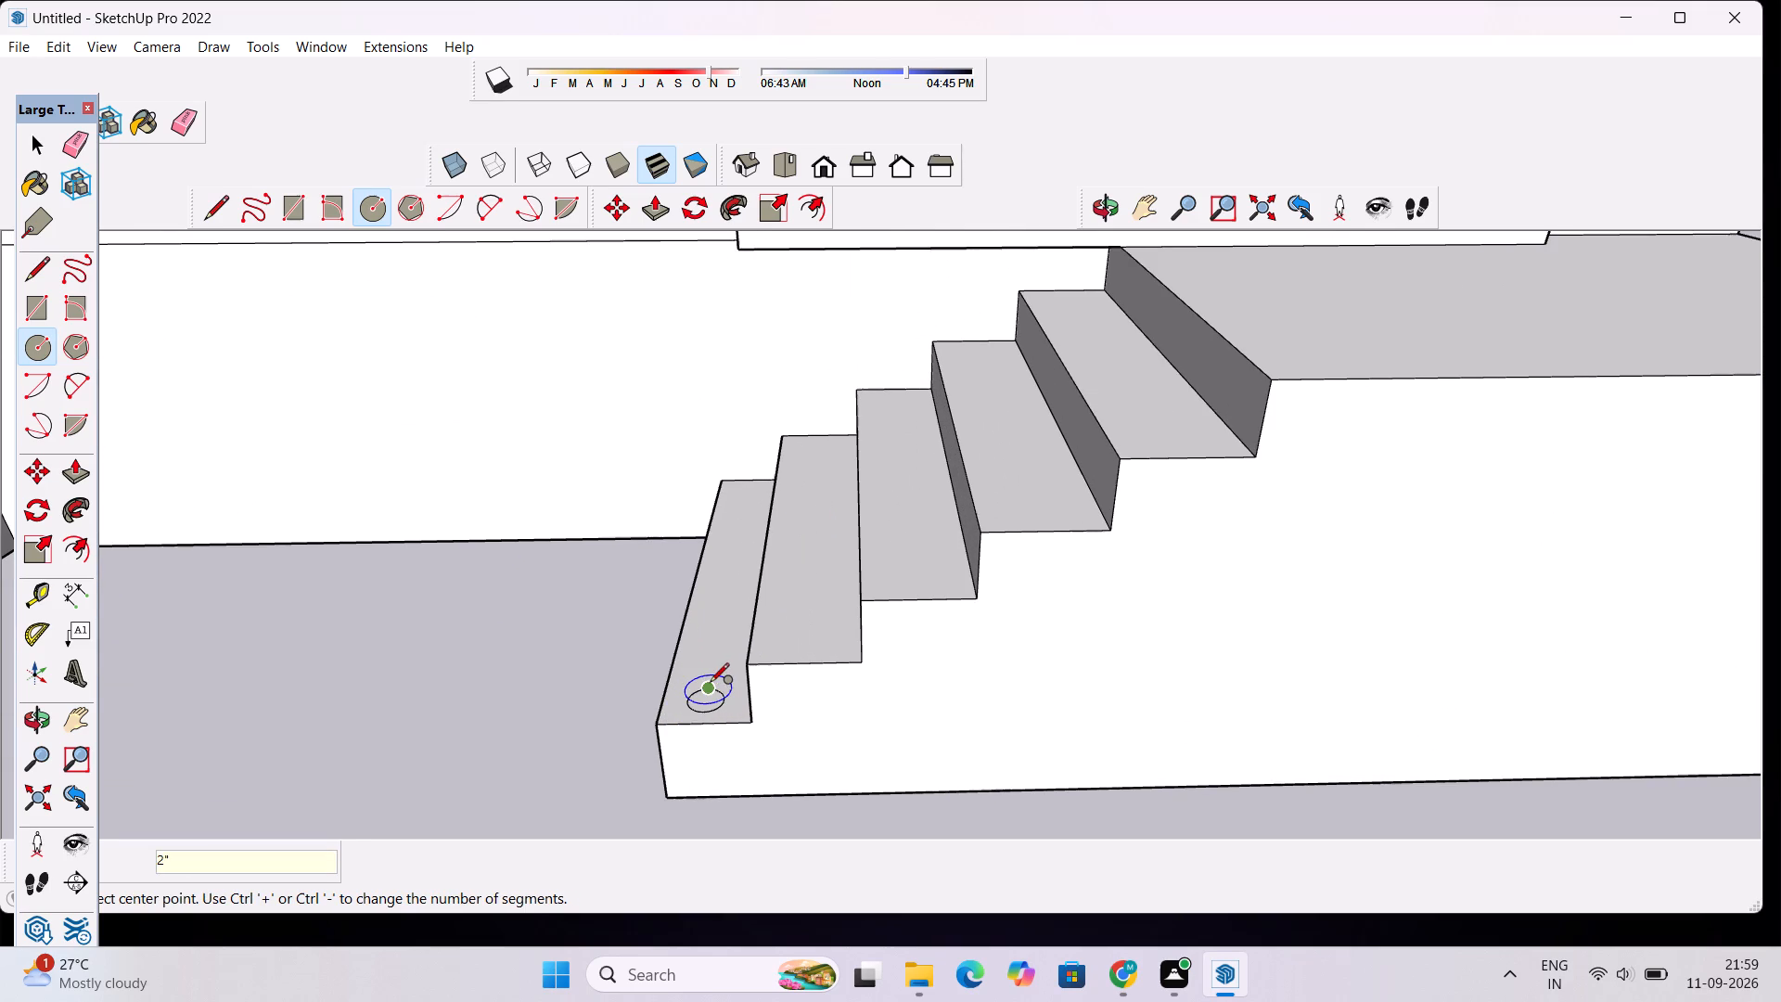
Copy the 2" radius circle from the lowest tread about 5' 9" to the landing's front corner beside the top step.
scroll(710, 684, "down", 2)
scroll(1371, 517, "down", 11)
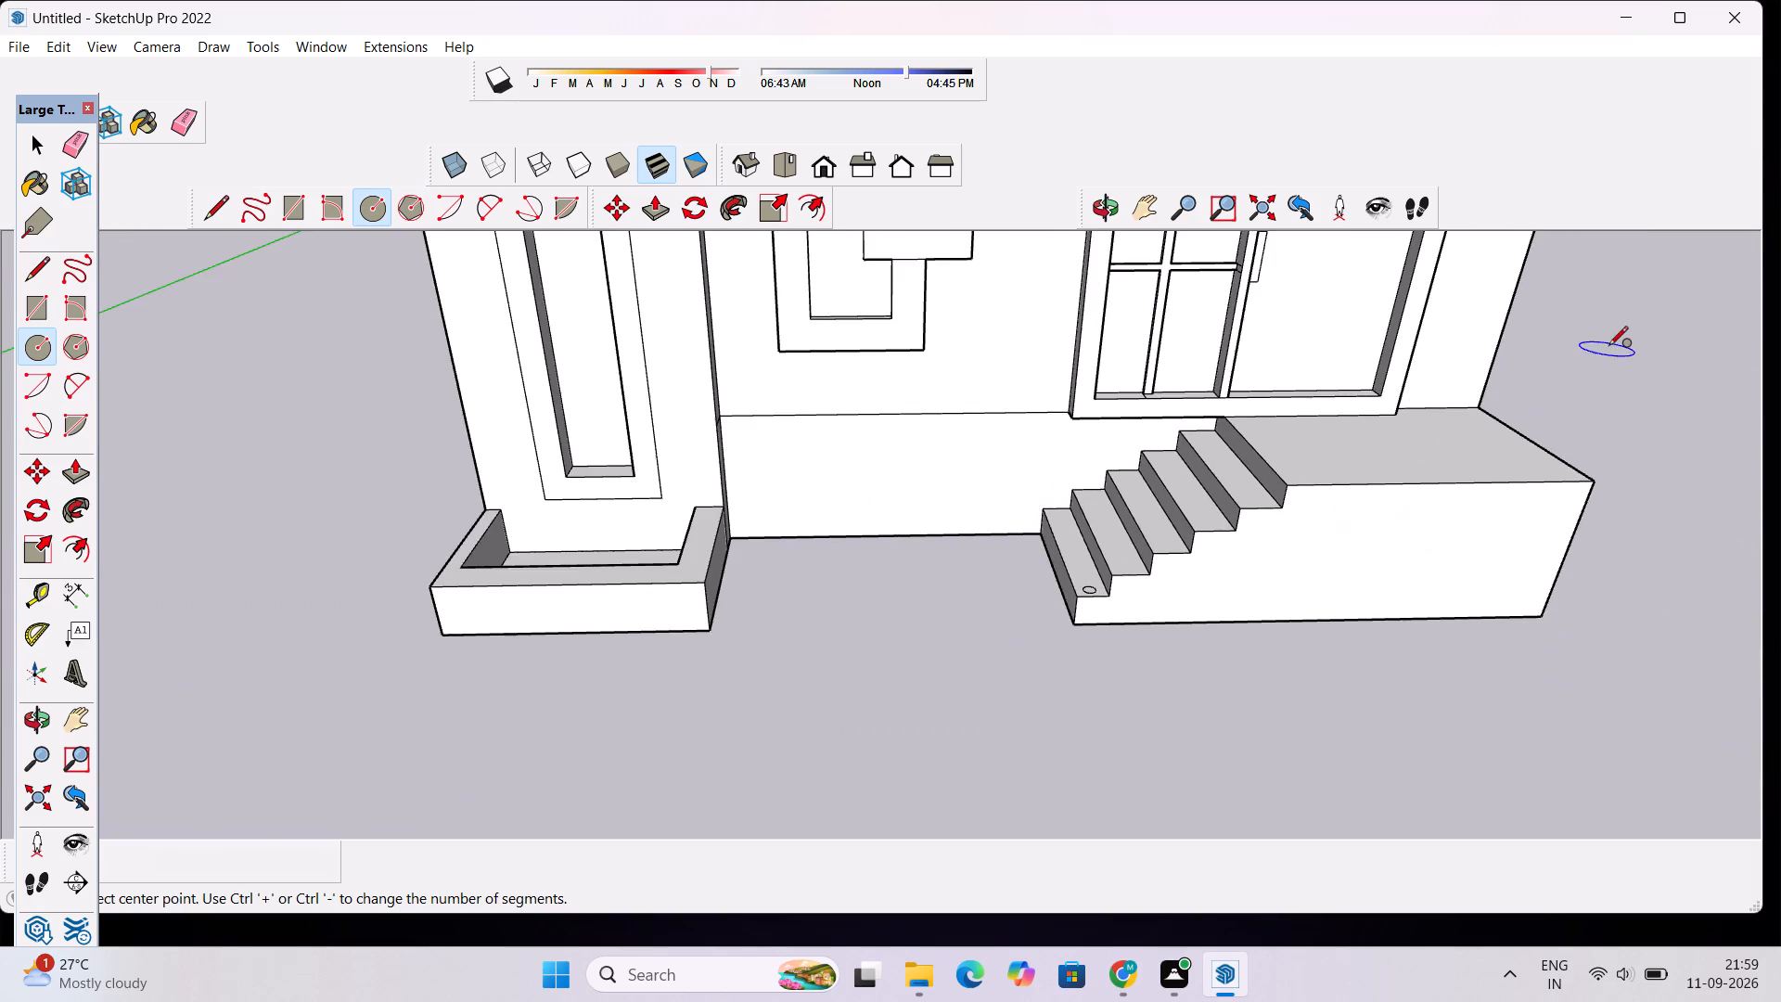
scroll(1609, 350, "up", 7)
scroll(949, 622, "up", 3)
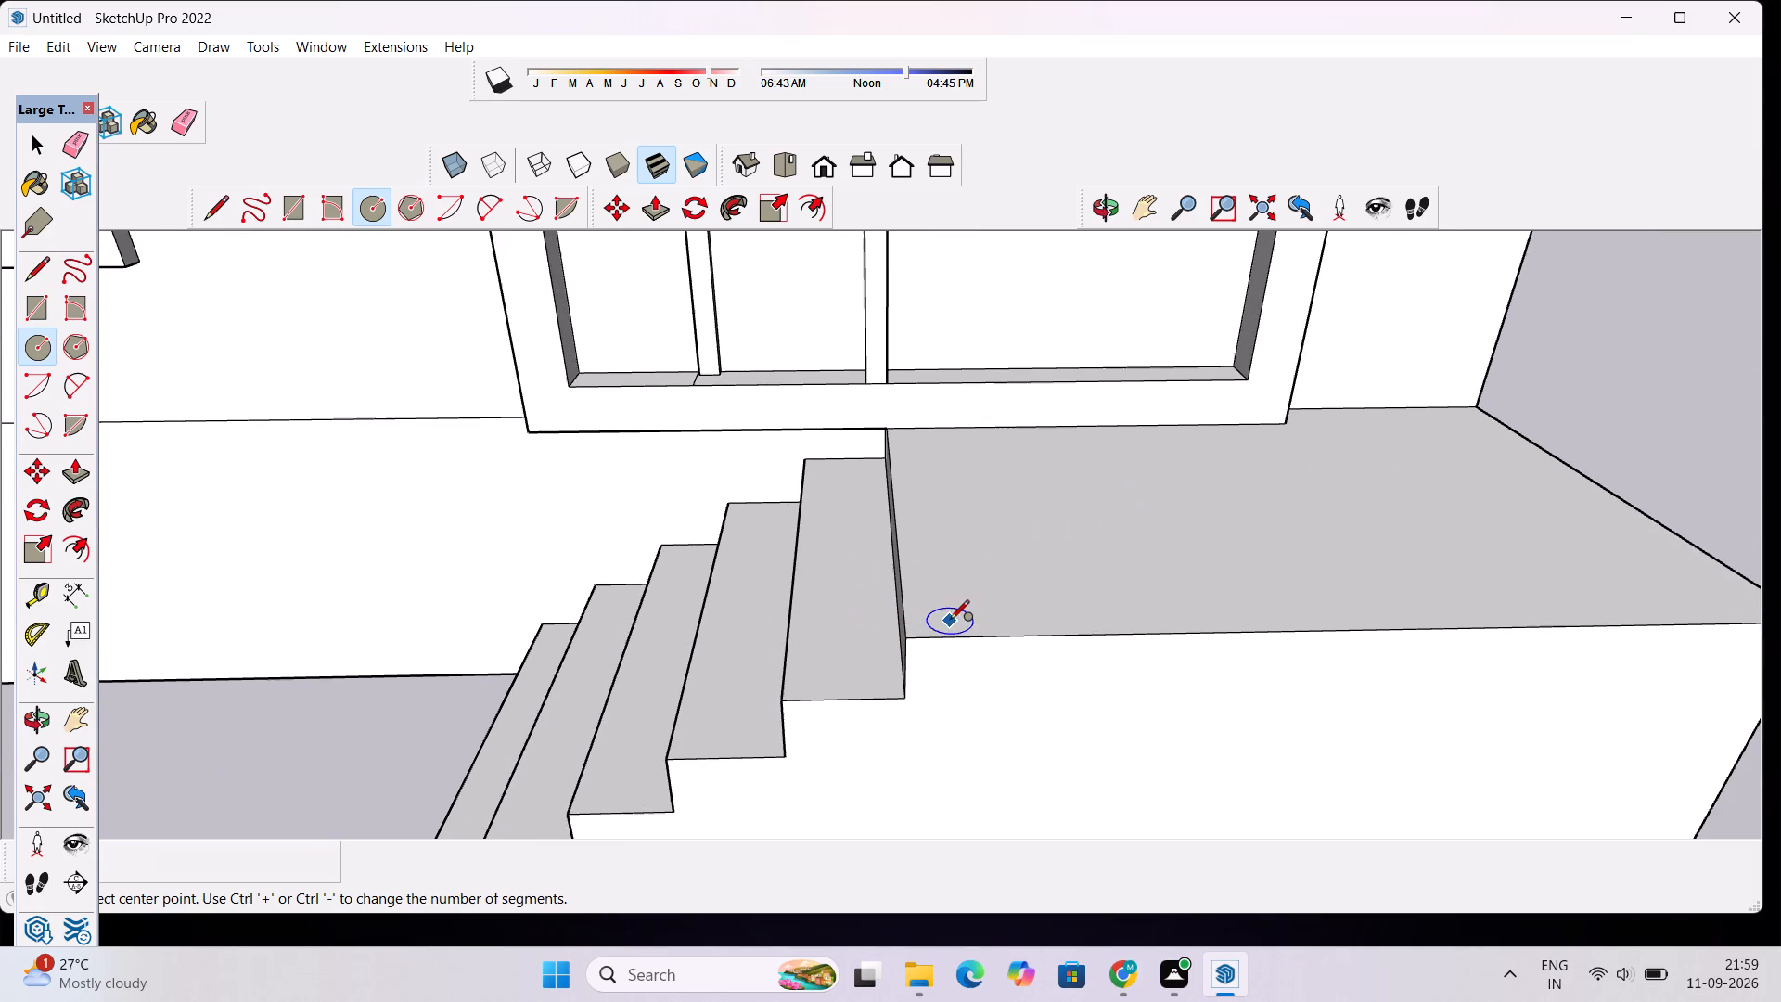
scroll(956, 591, "down", 2)
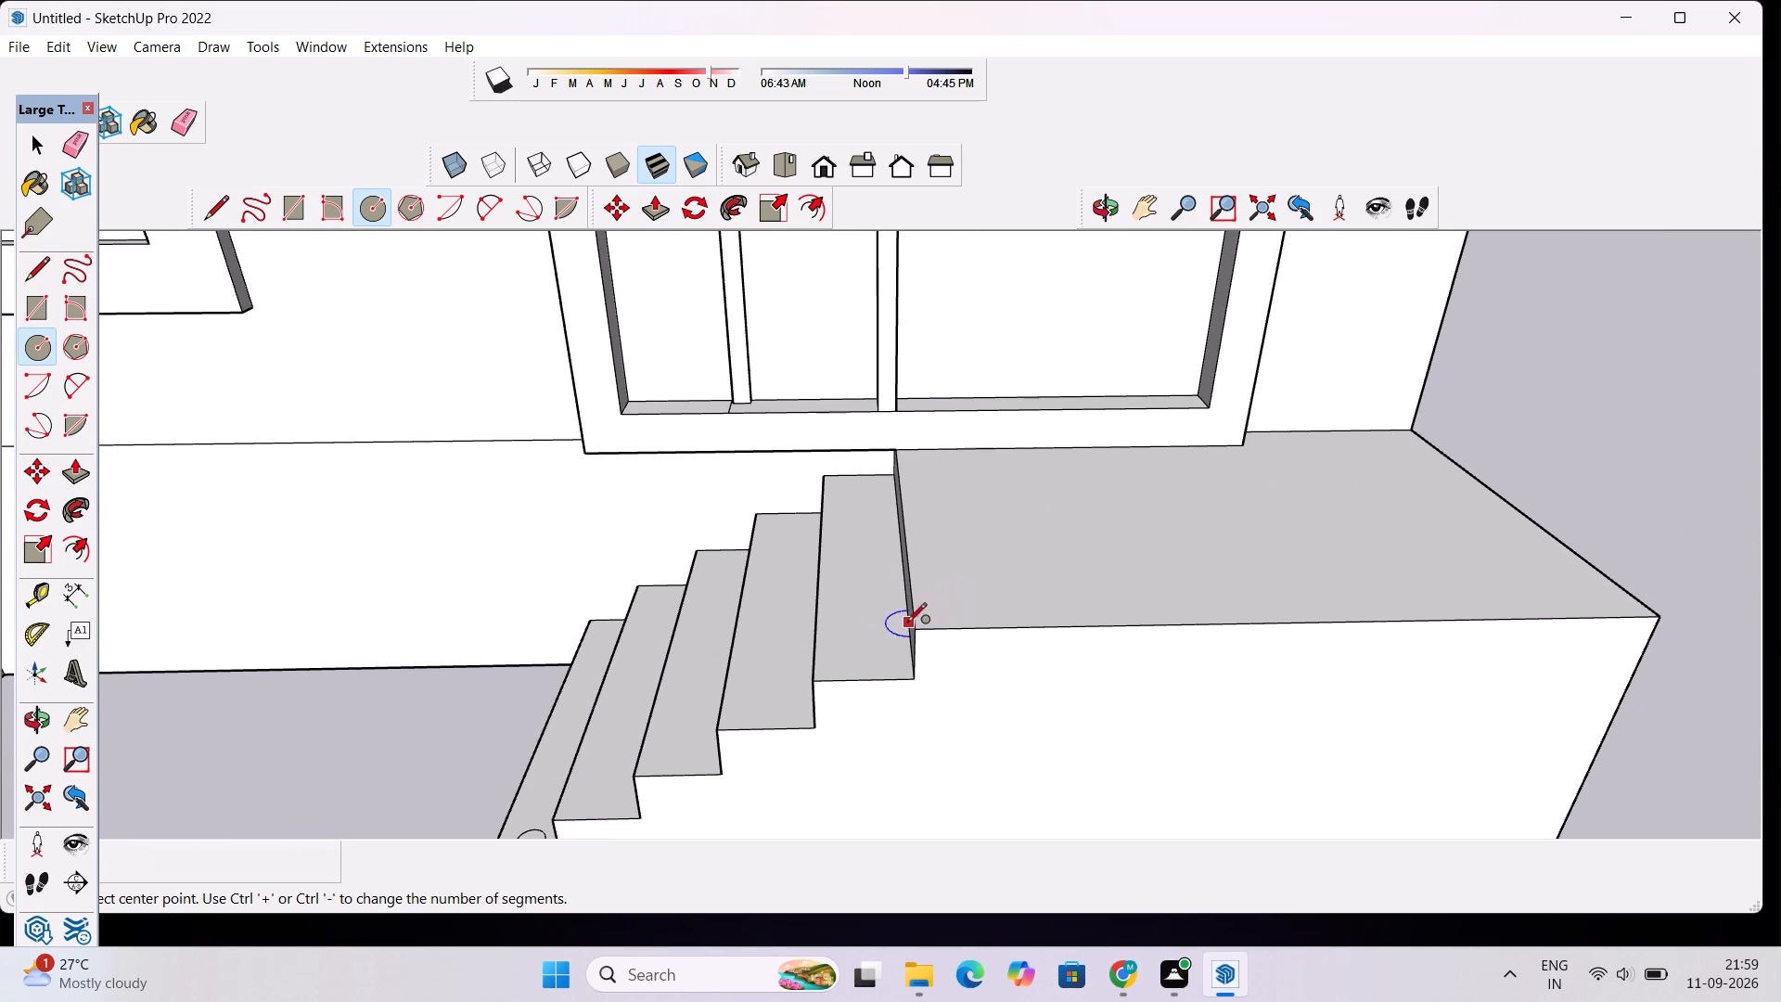
scroll(929, 545, "down", 5)
key("space")
scroll(660, 727, "up", 7)
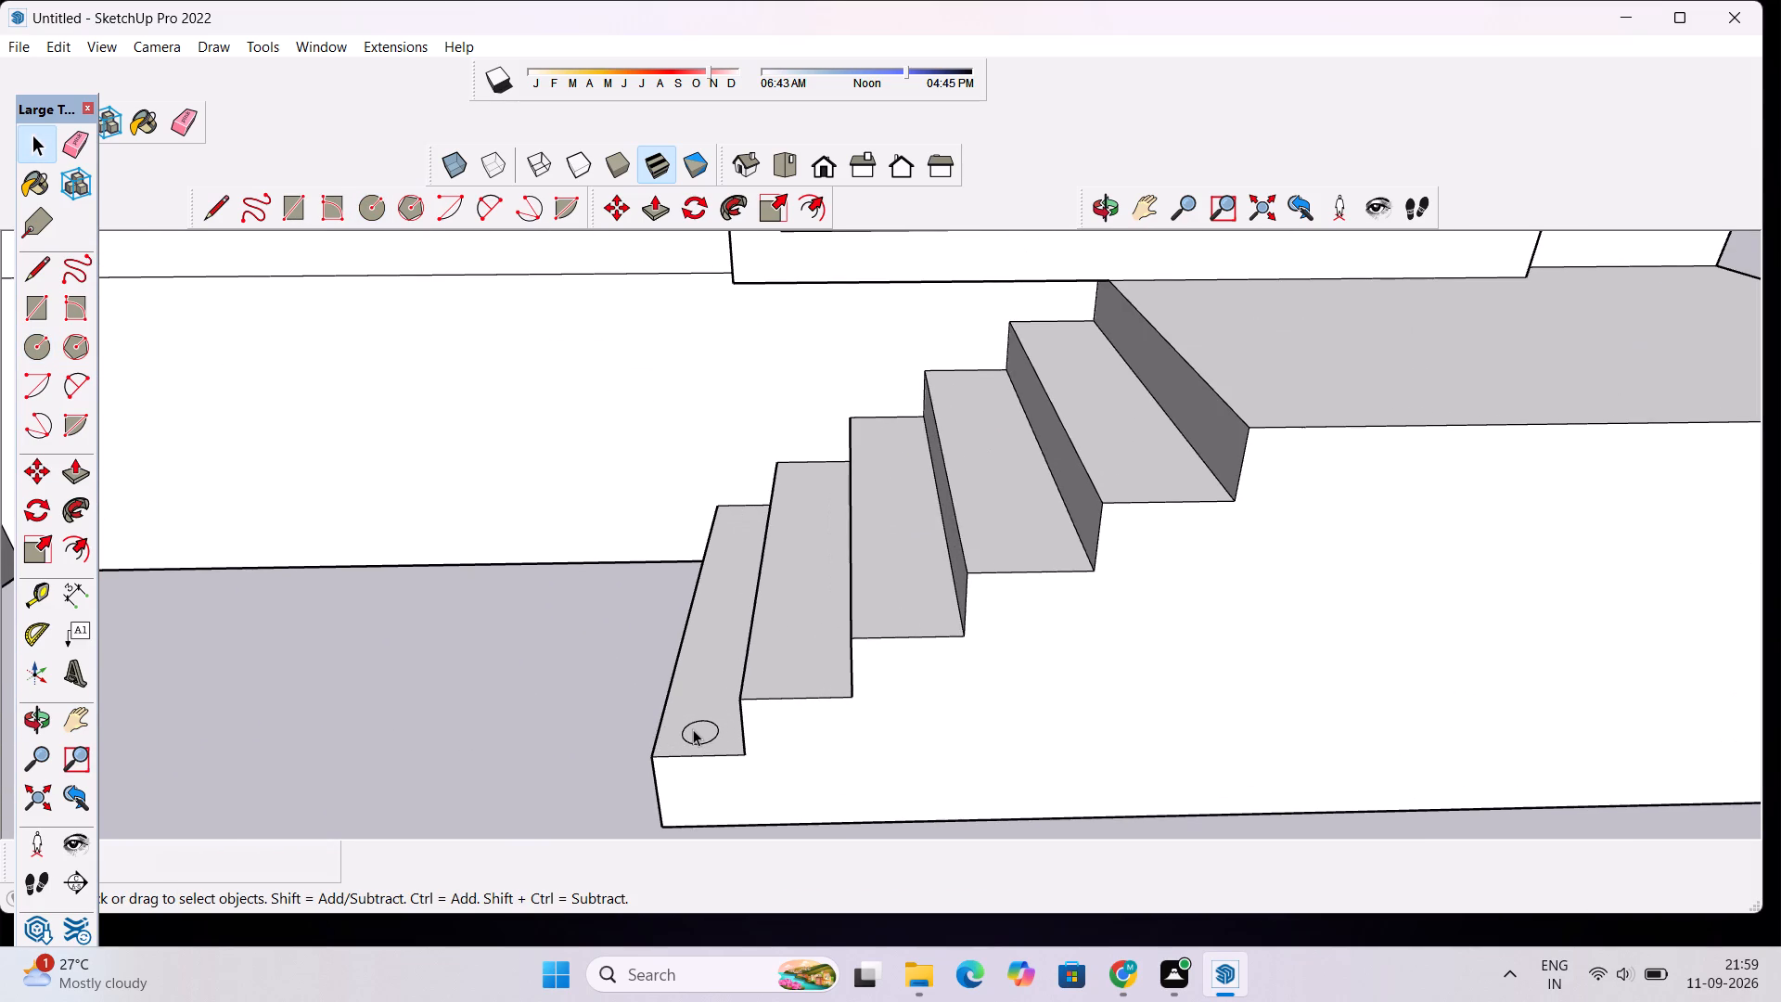
double_click(693, 729)
key("m")
left_click(699, 734)
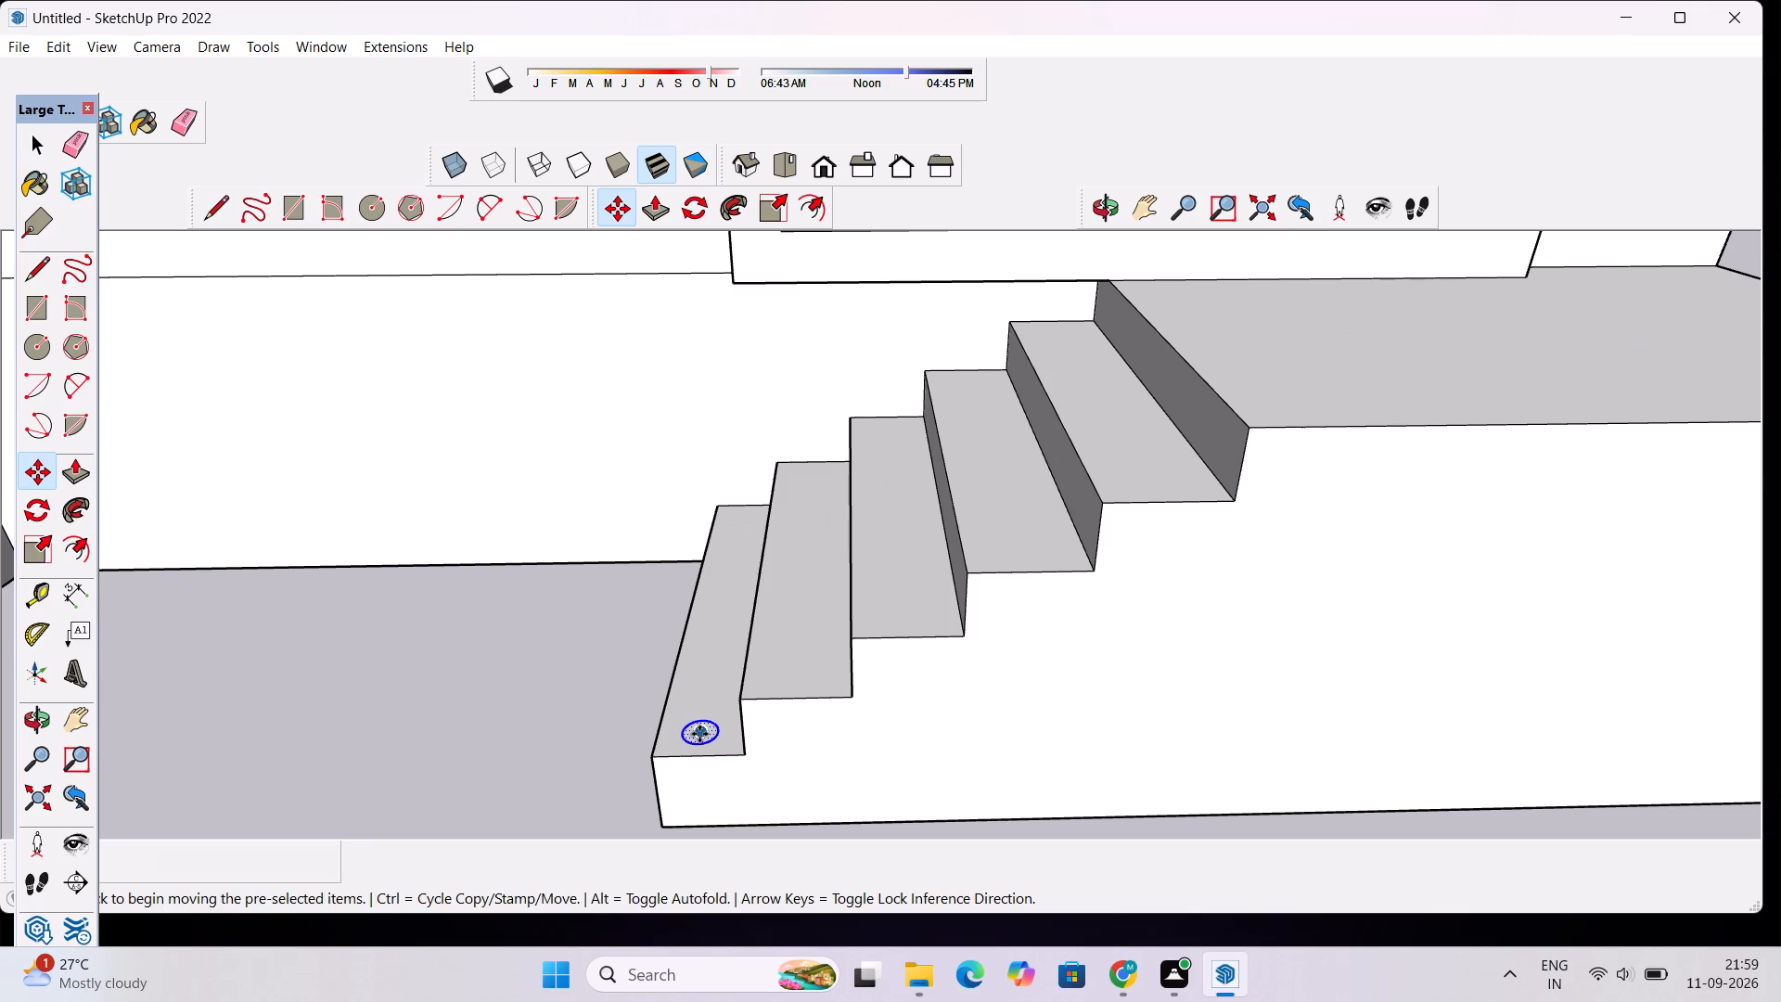
scroll(786, 691, "down", 3)
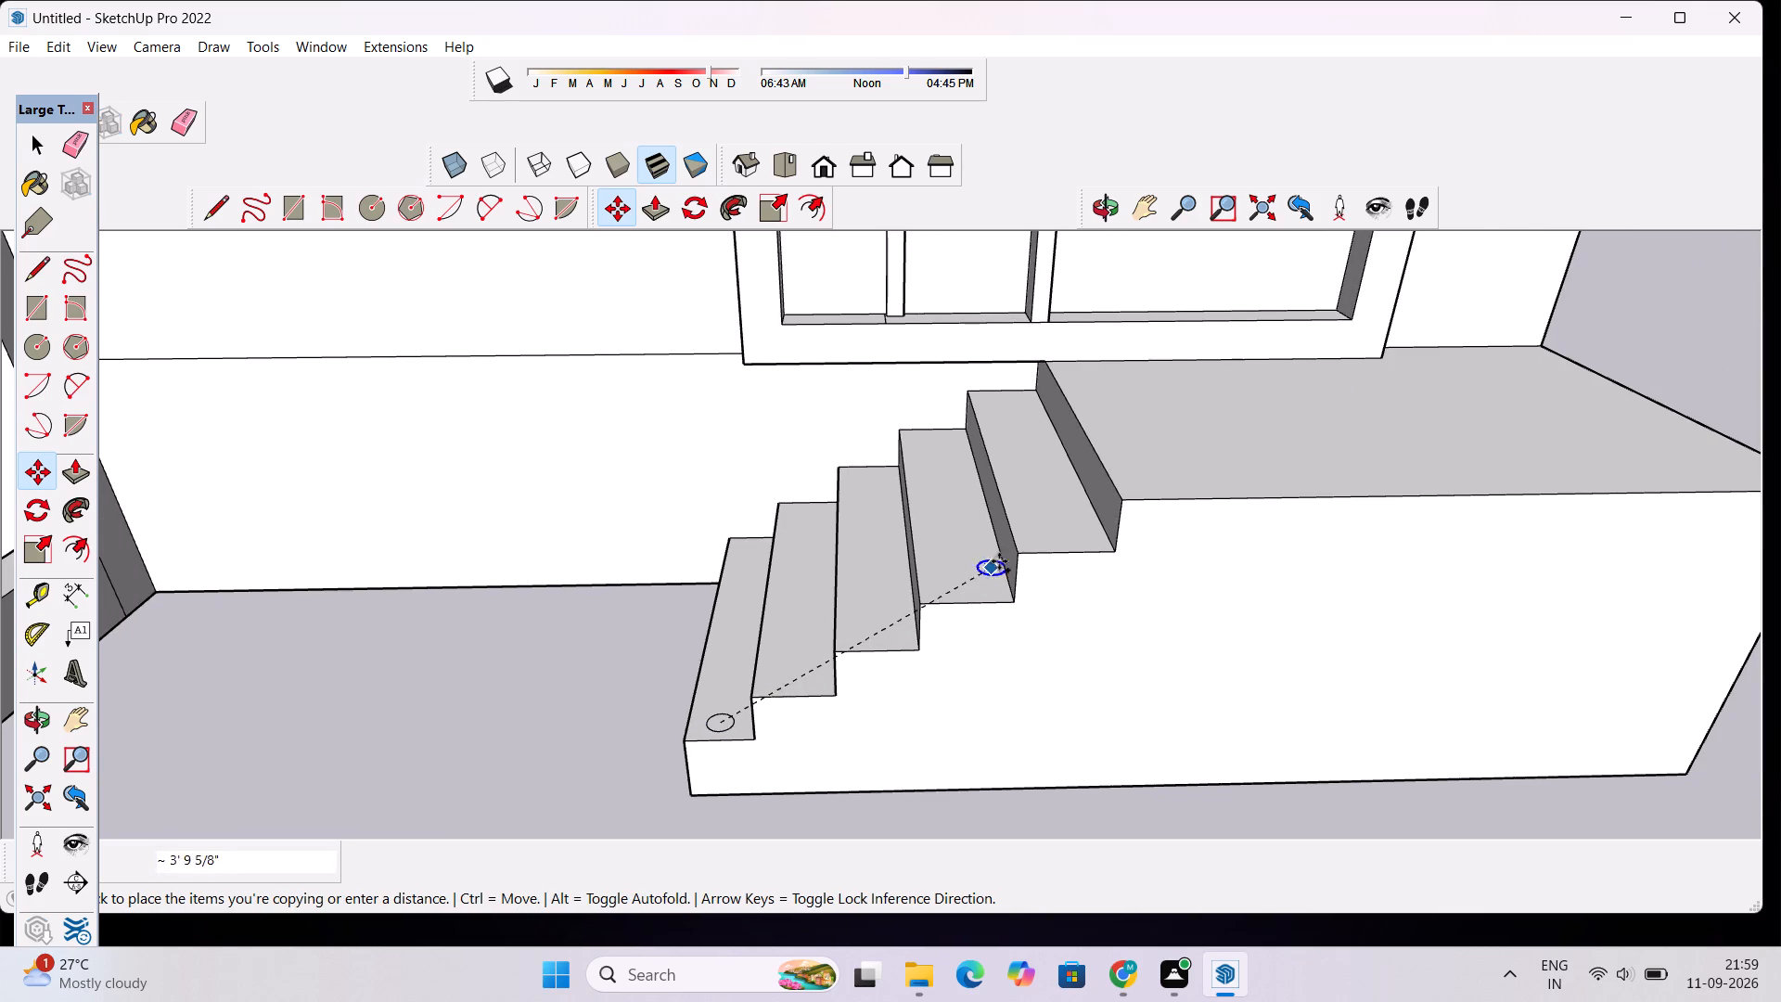
scroll(1143, 485, "up", 4)
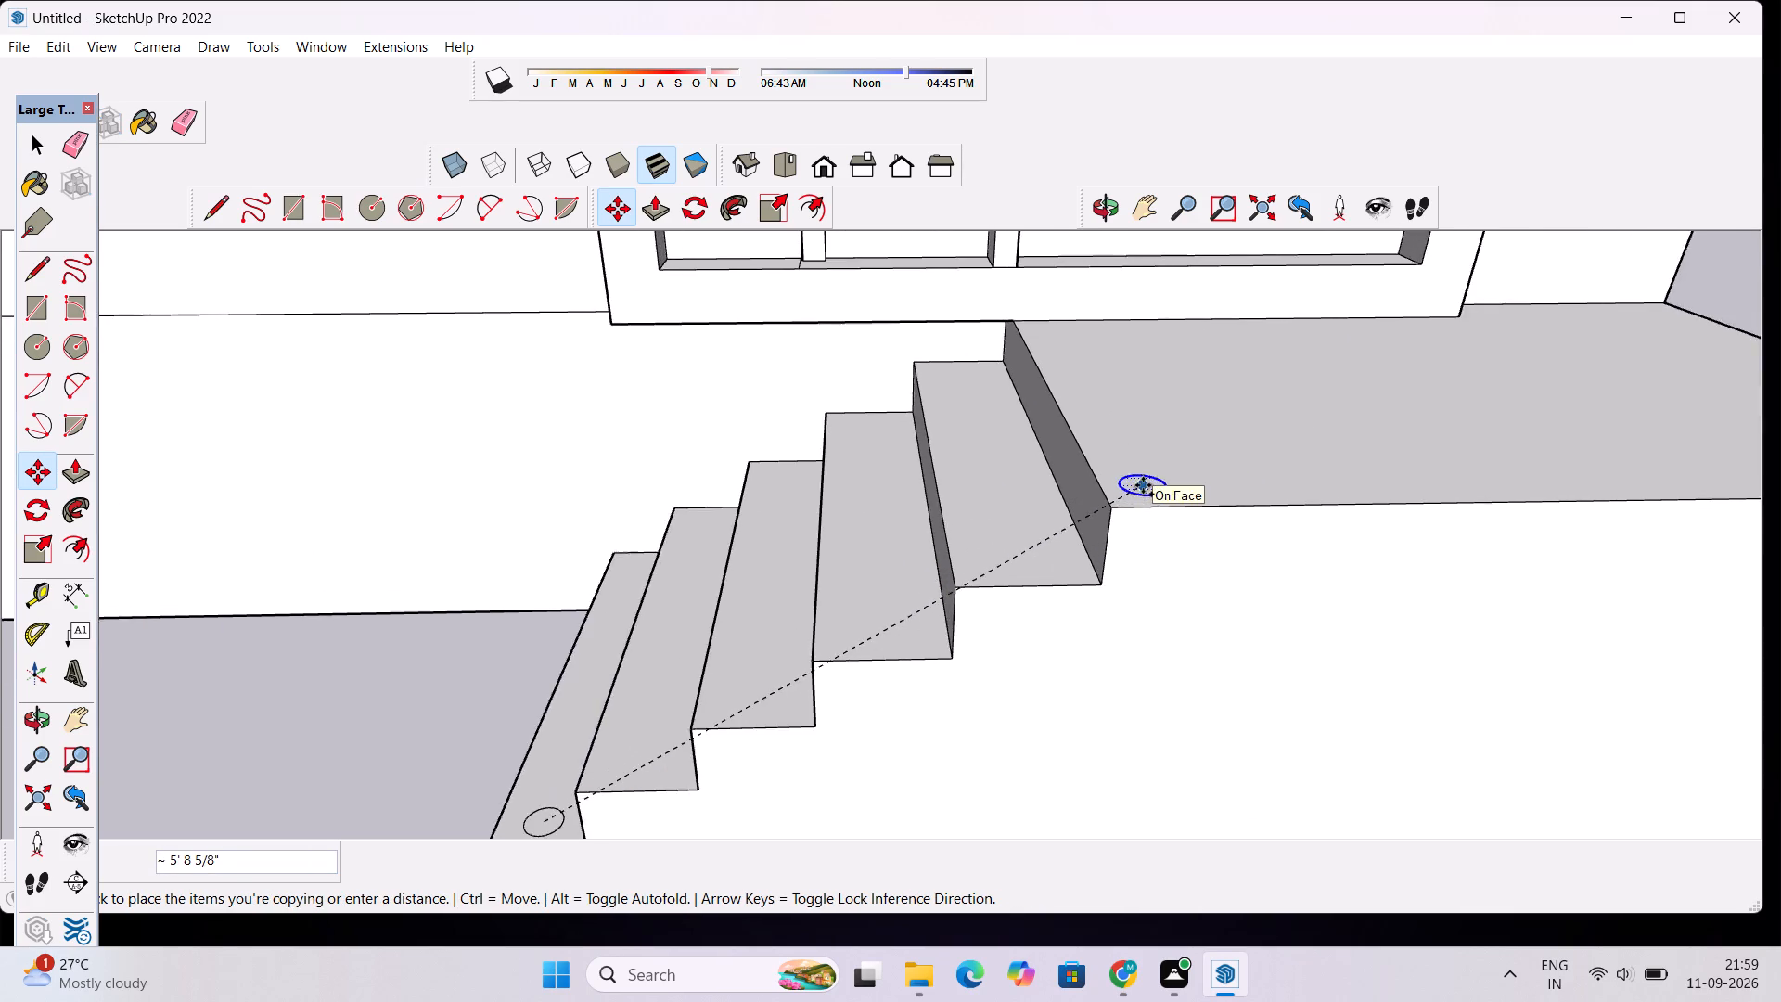
scroll(1143, 485, "up", 3)
left_click(1144, 487)
Copy the circle about 7' 2" along the landing's front edge to its far outer corner.
left_click(1147, 486)
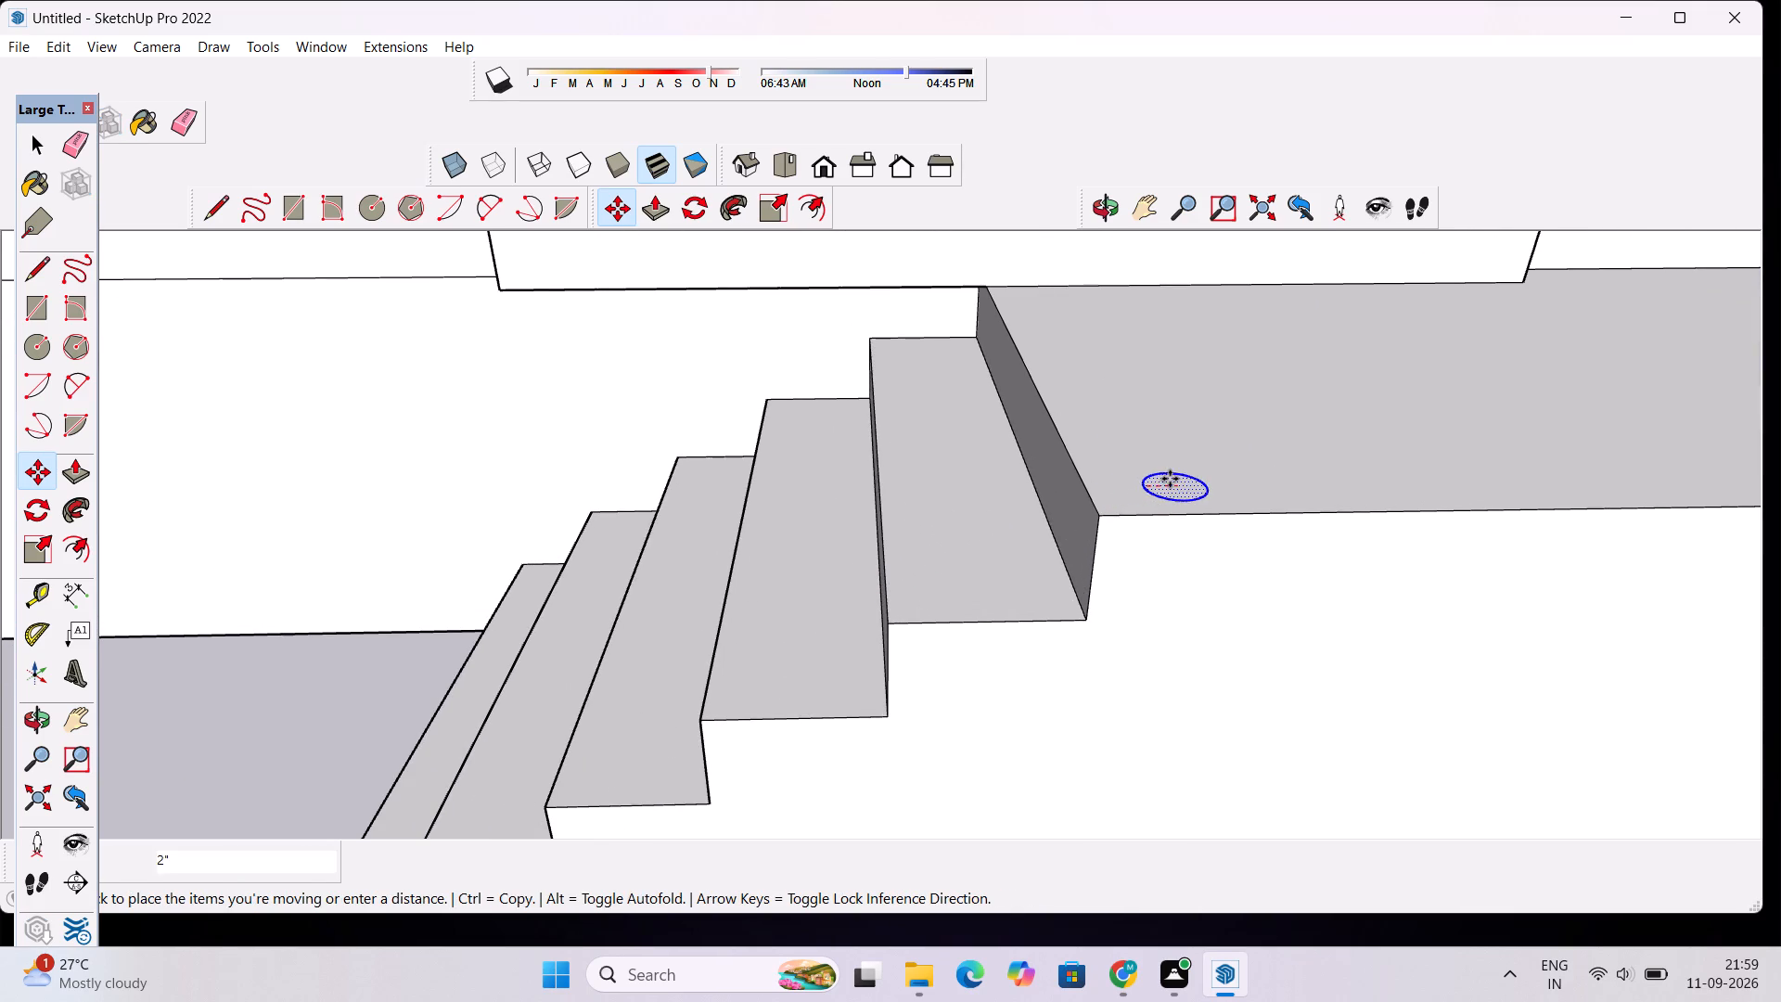
scroll(1239, 464, "down", 15)
scroll(1579, 446, "up", 2)
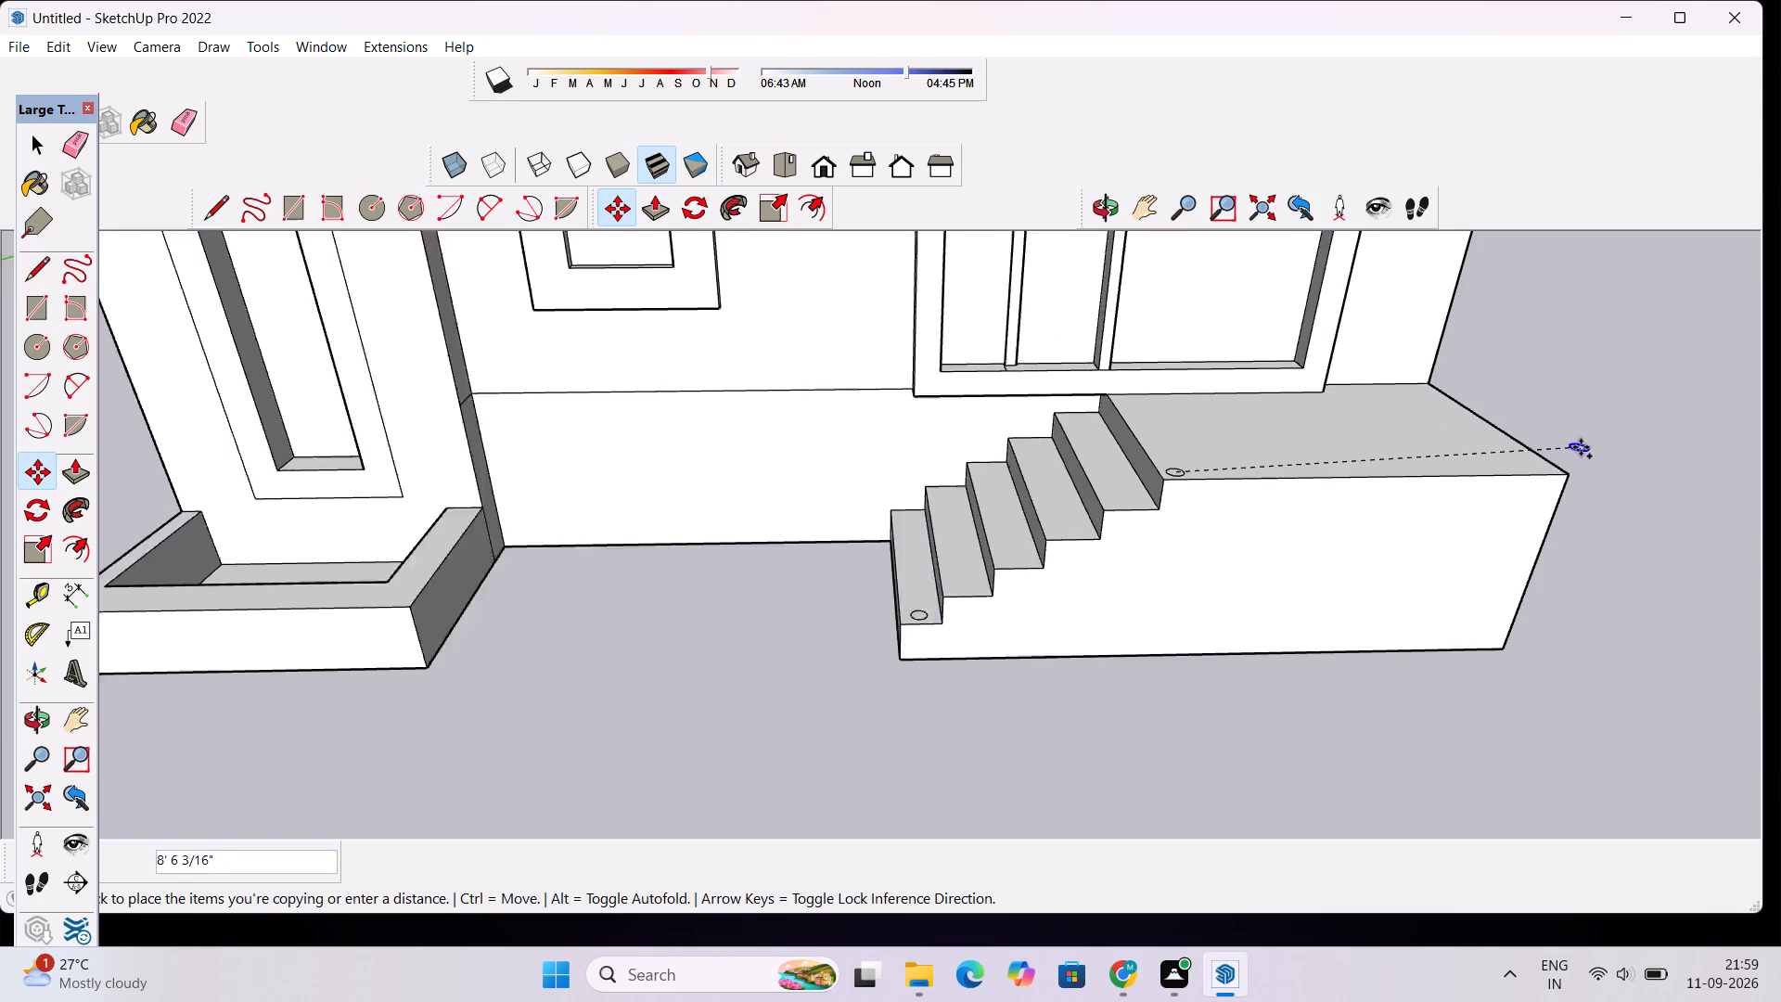
scroll(1581, 447, "up", 6)
scroll(1507, 505, "up", 5)
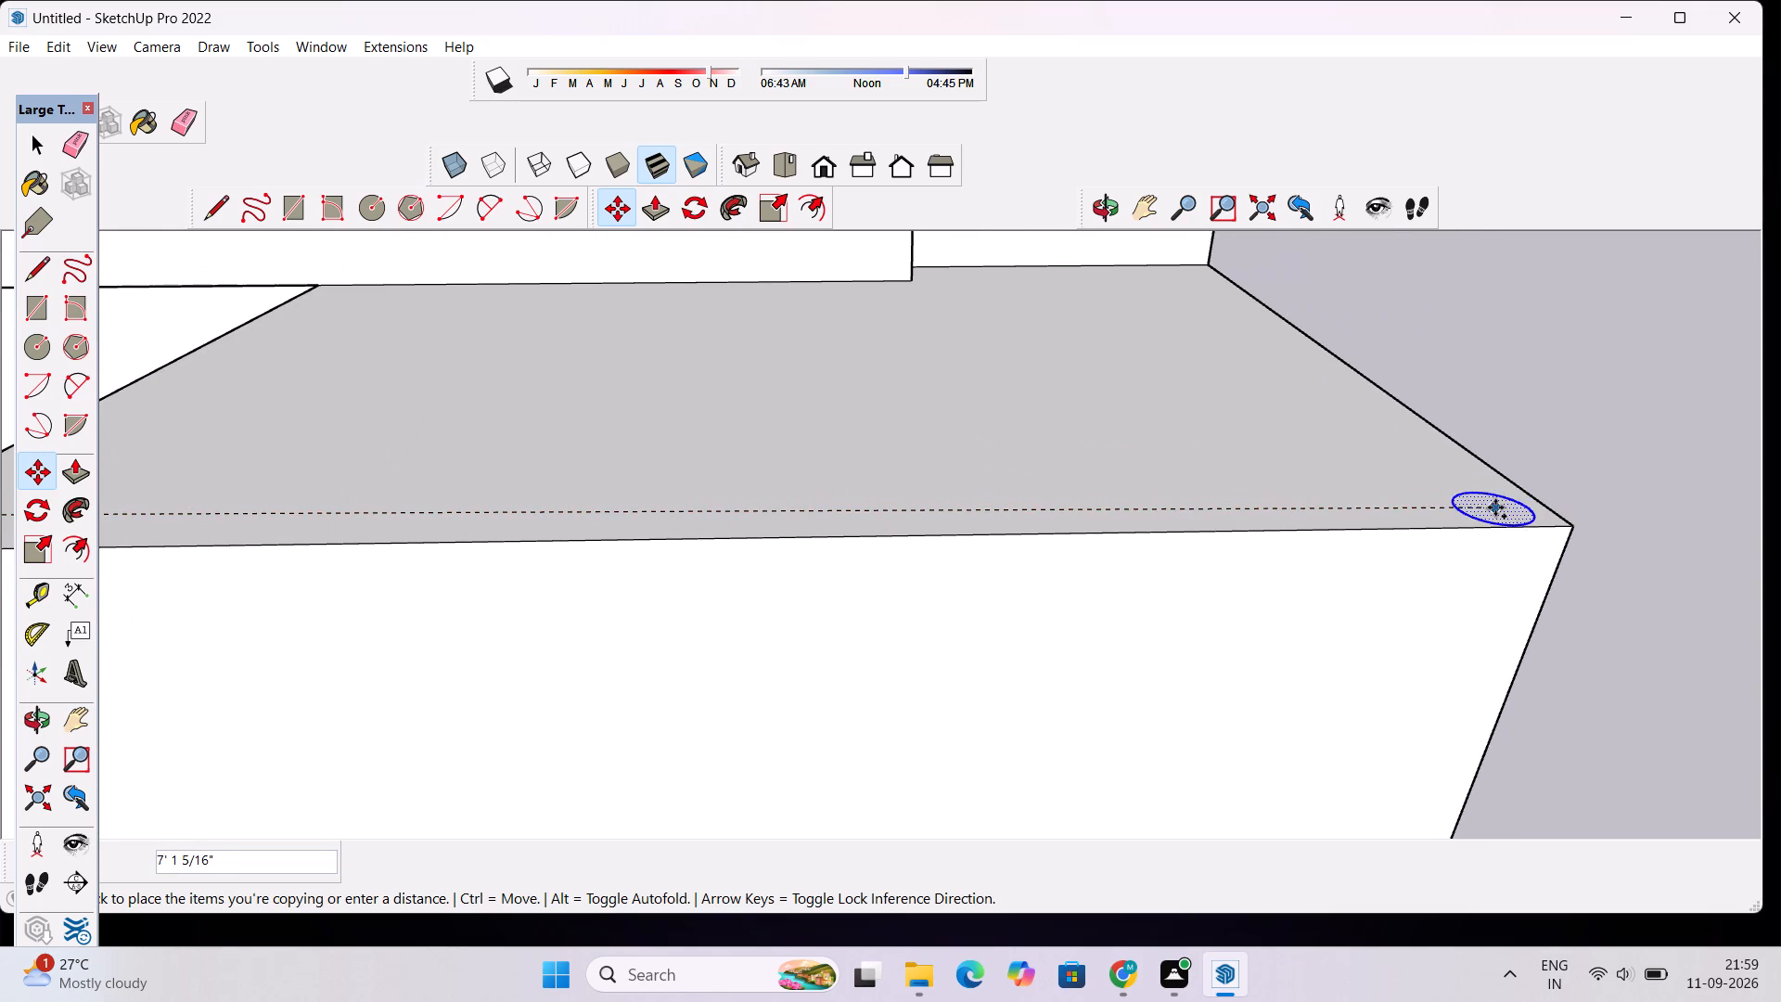
left_click(1493, 494)
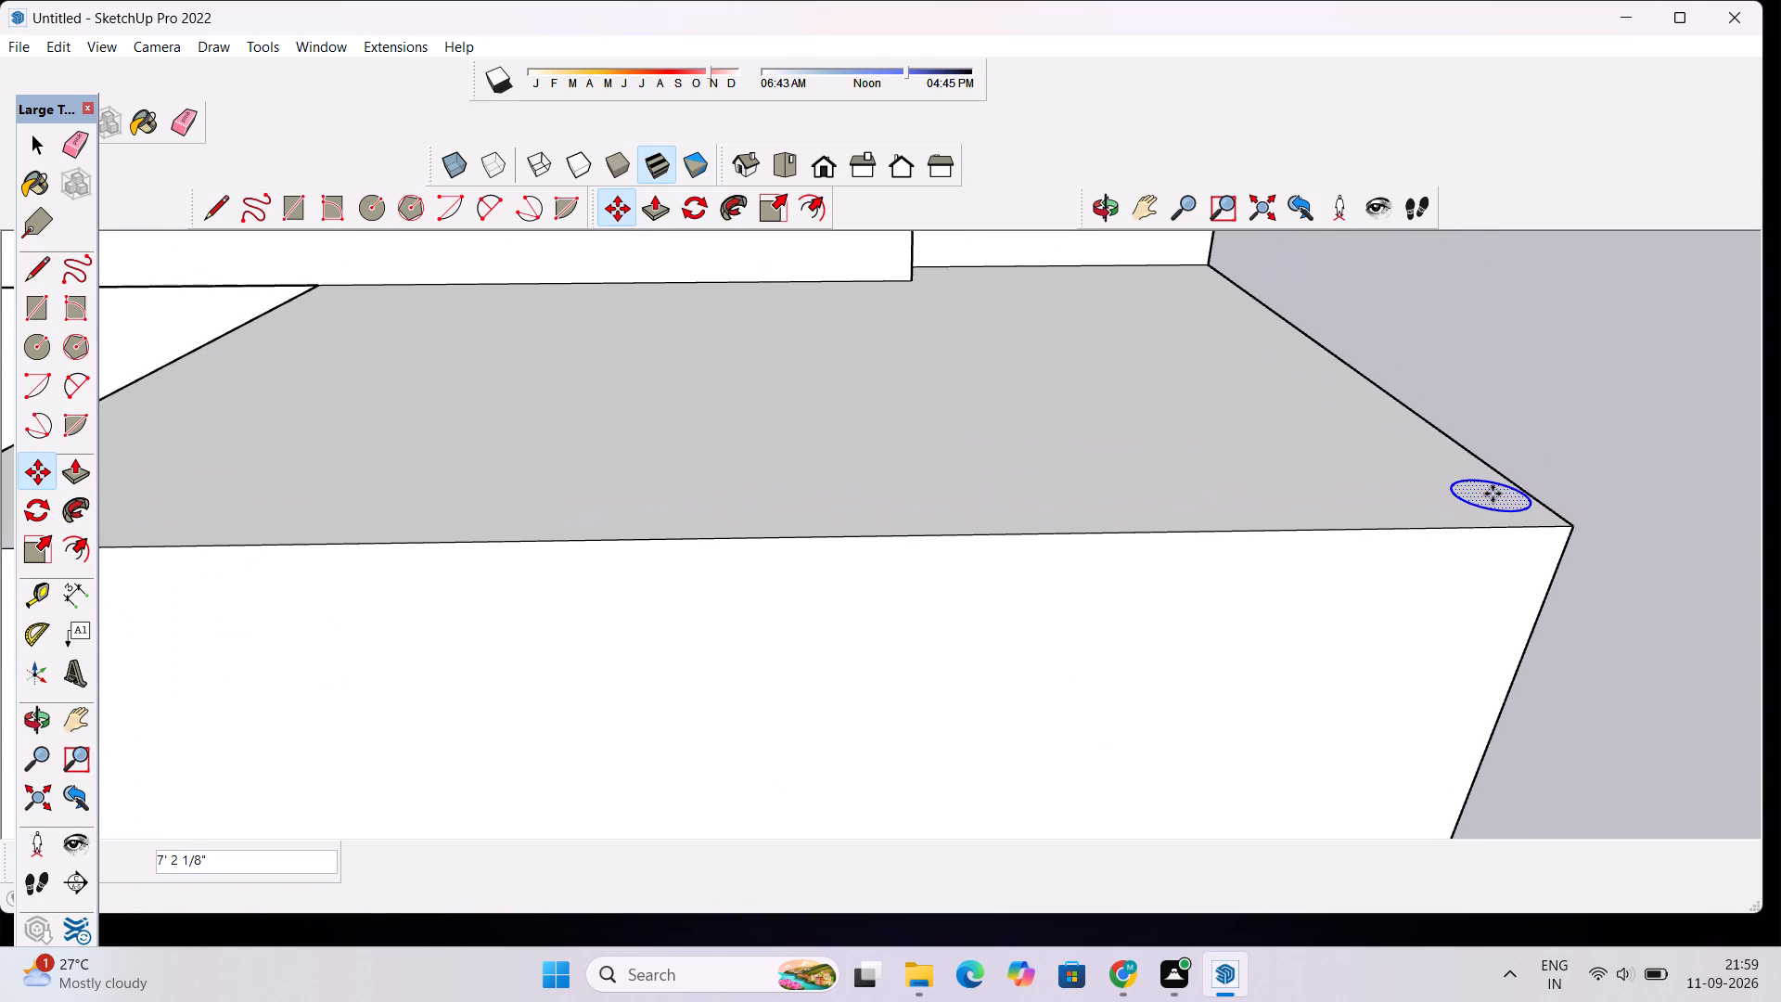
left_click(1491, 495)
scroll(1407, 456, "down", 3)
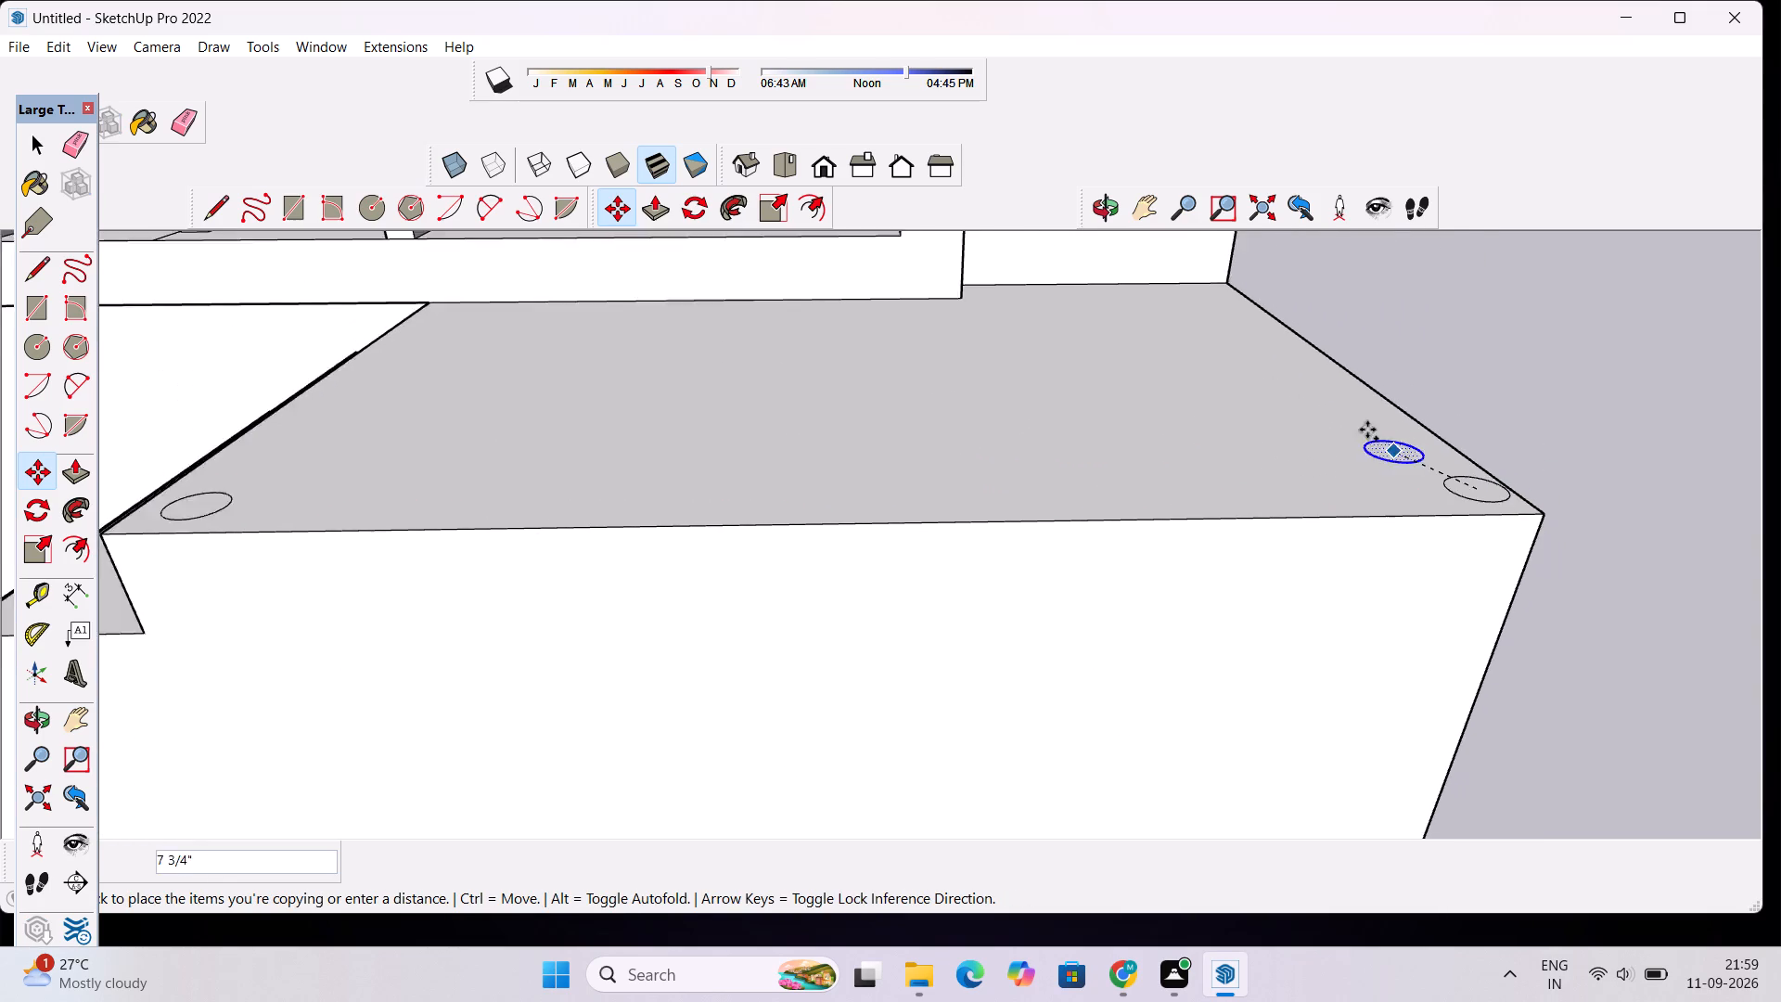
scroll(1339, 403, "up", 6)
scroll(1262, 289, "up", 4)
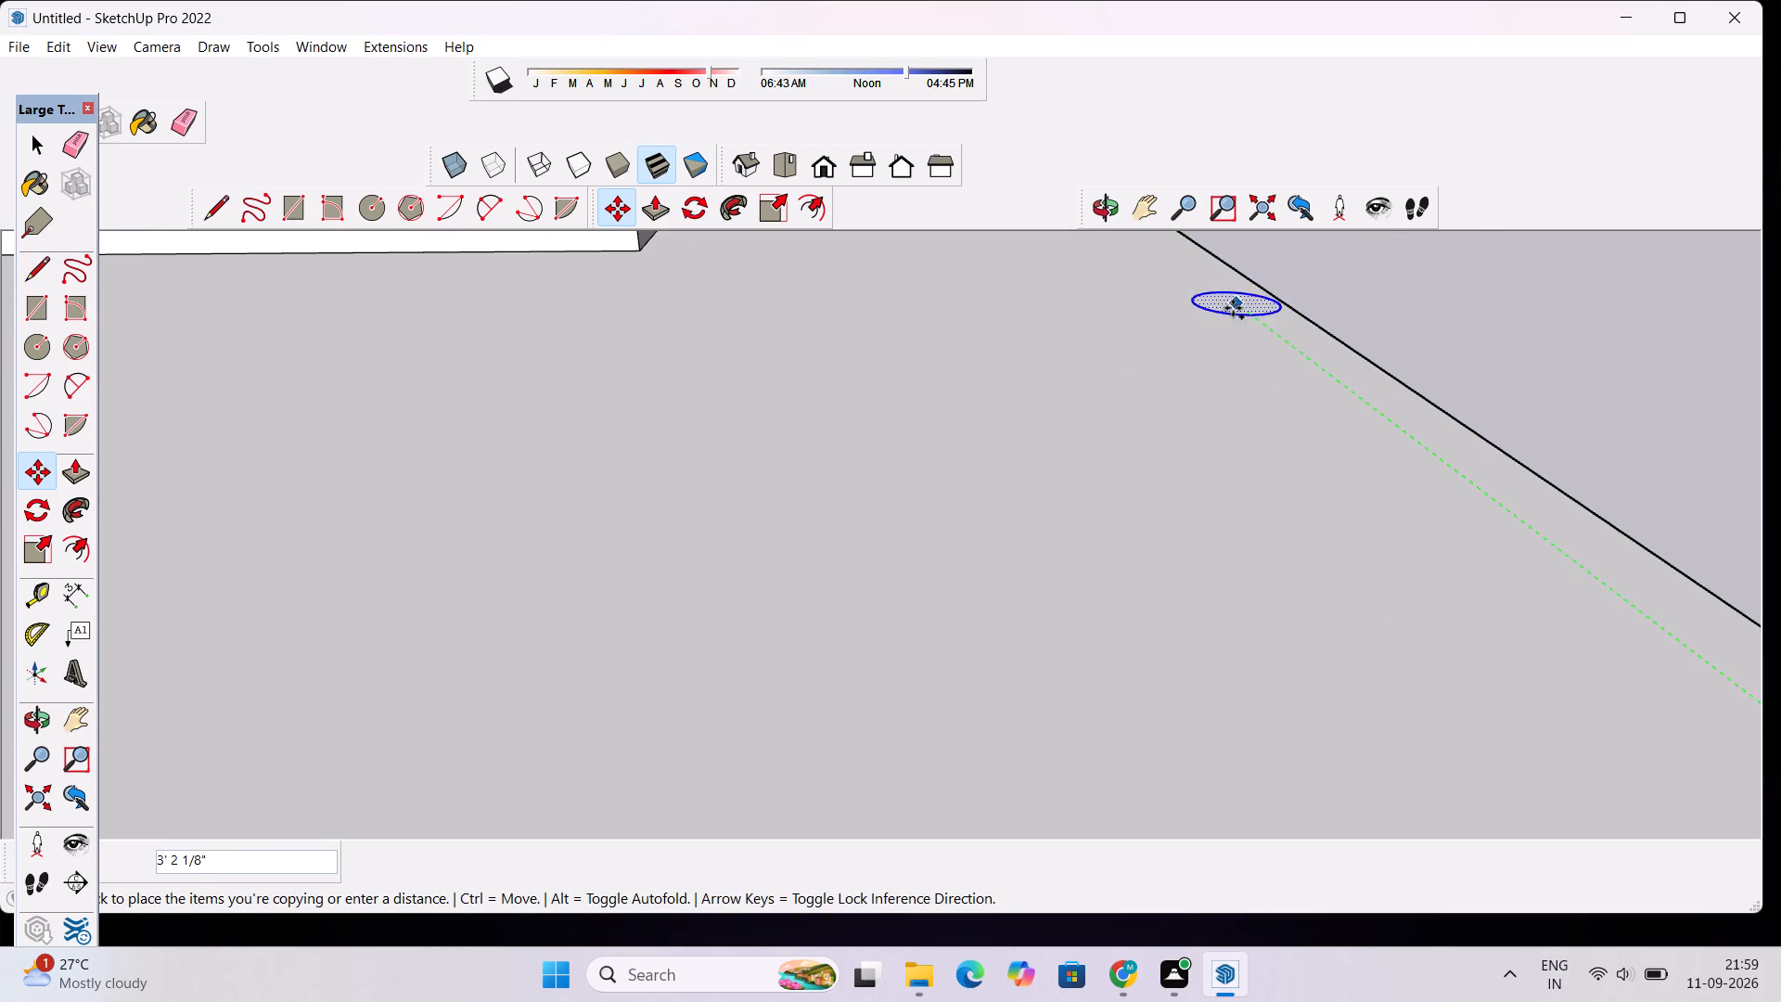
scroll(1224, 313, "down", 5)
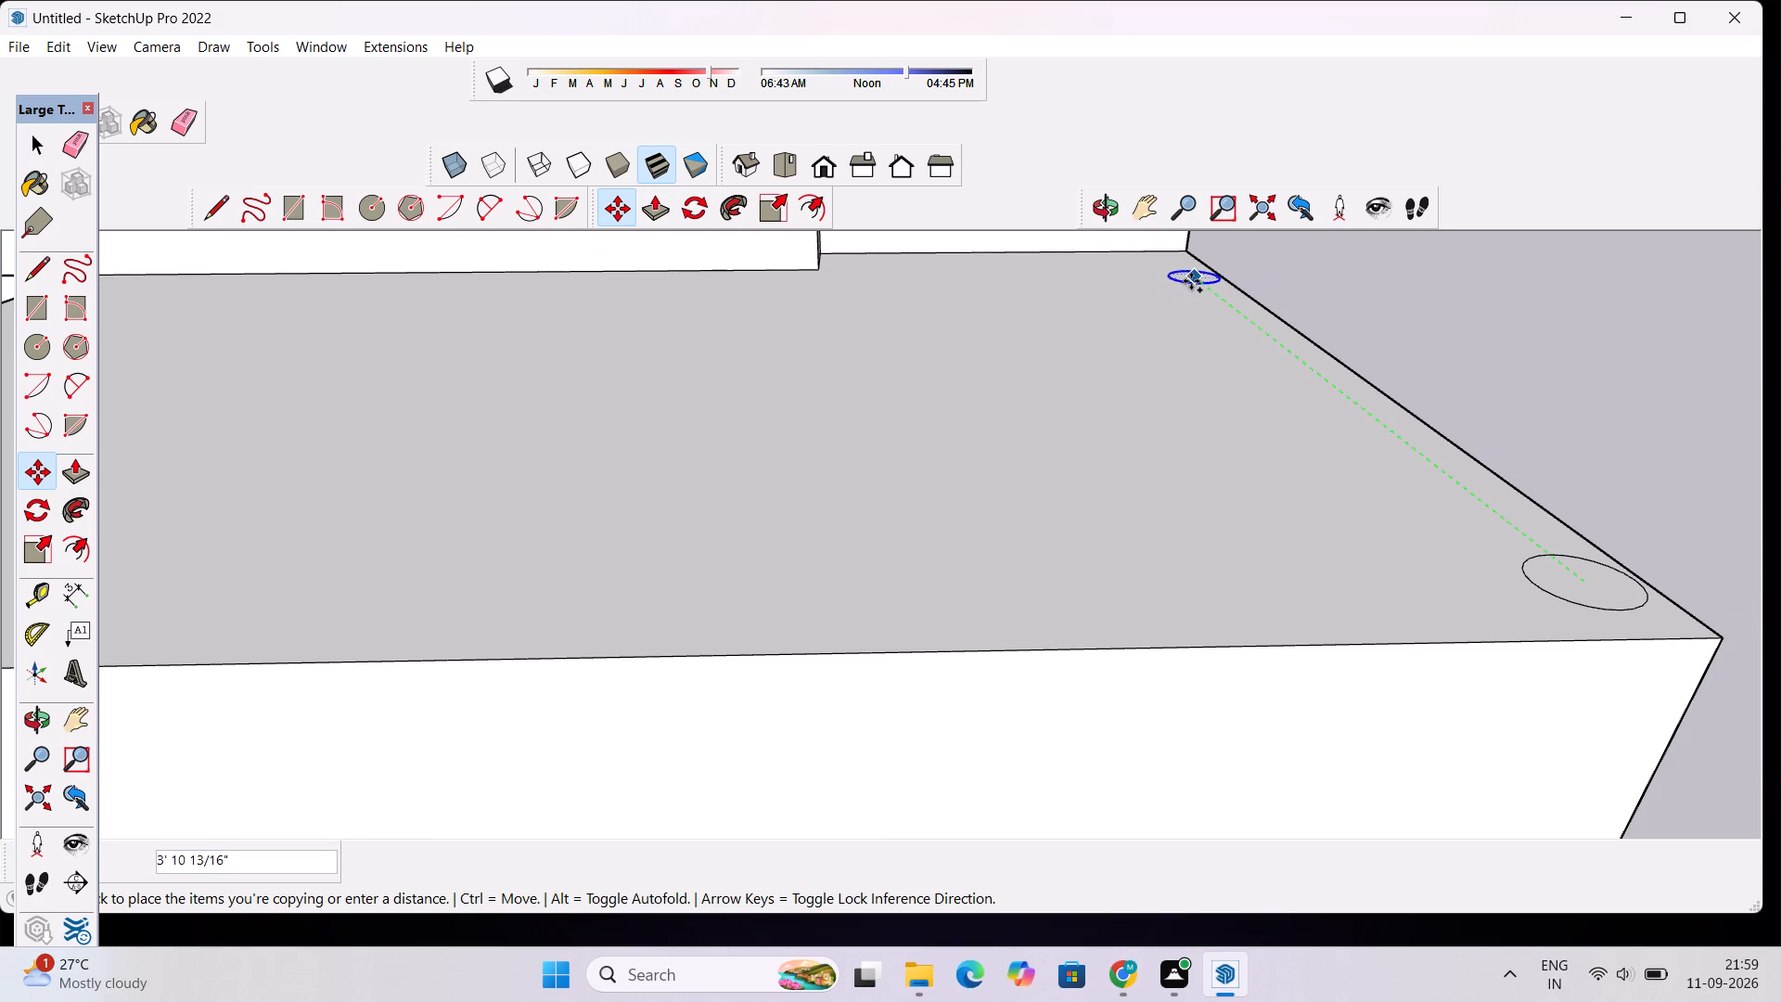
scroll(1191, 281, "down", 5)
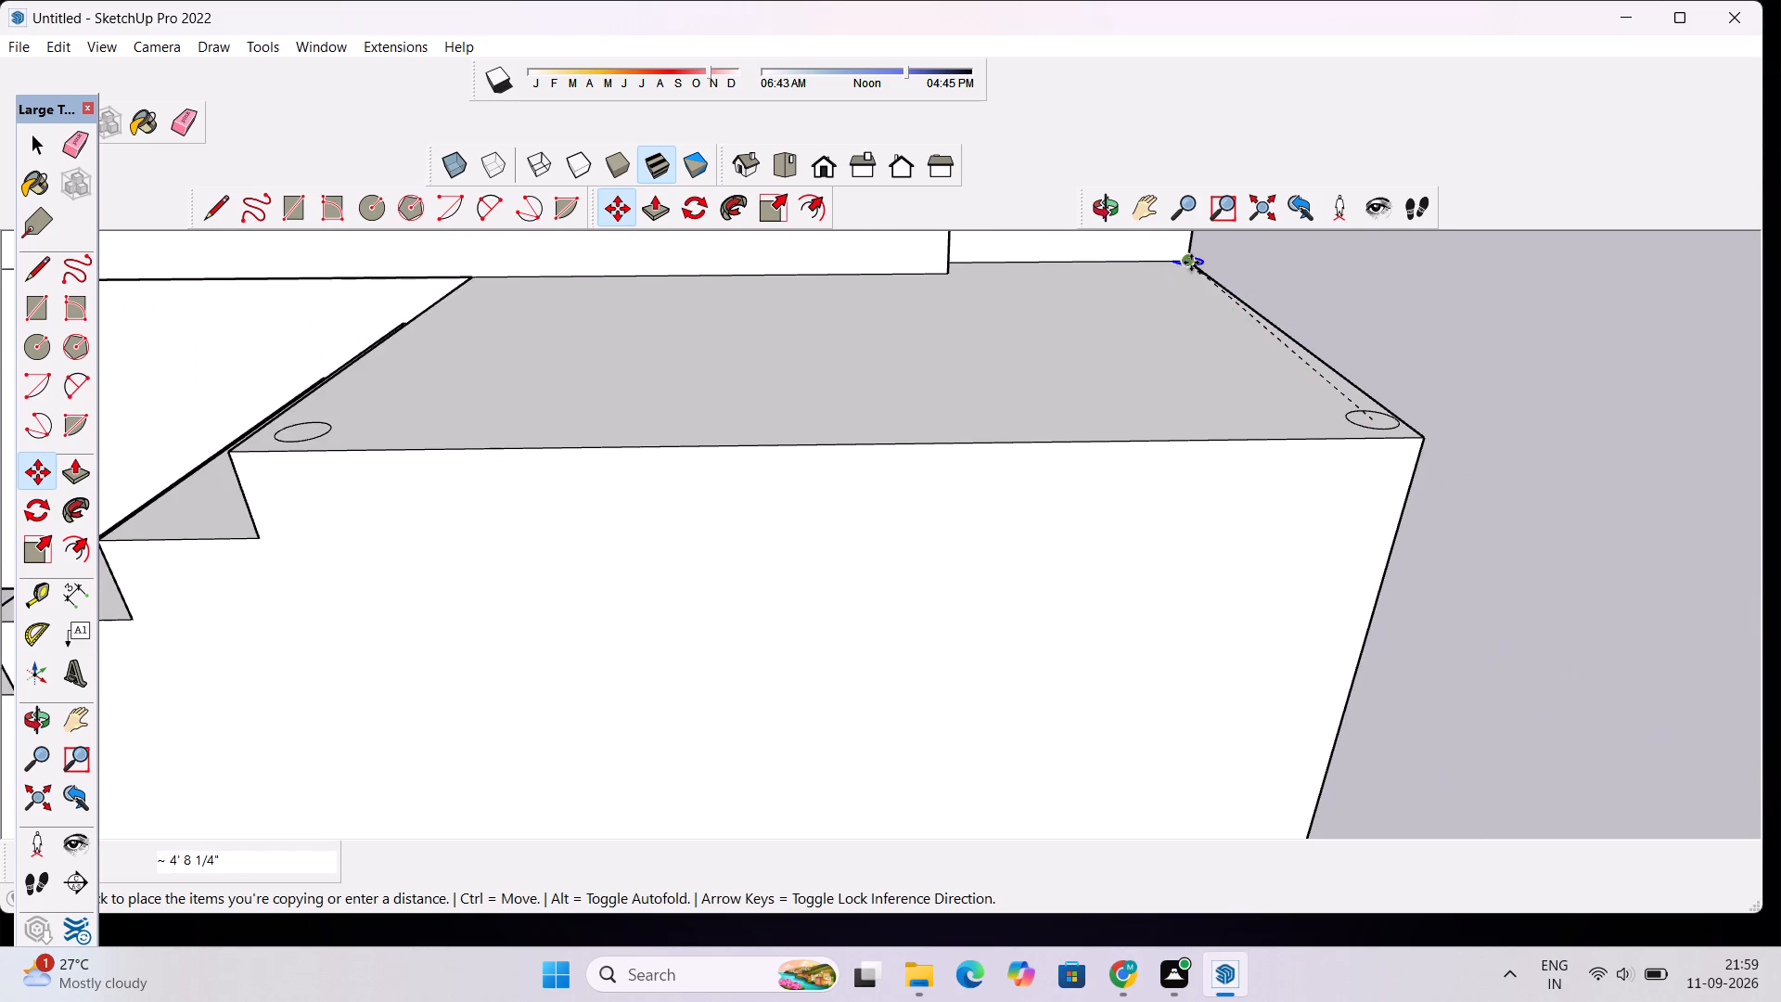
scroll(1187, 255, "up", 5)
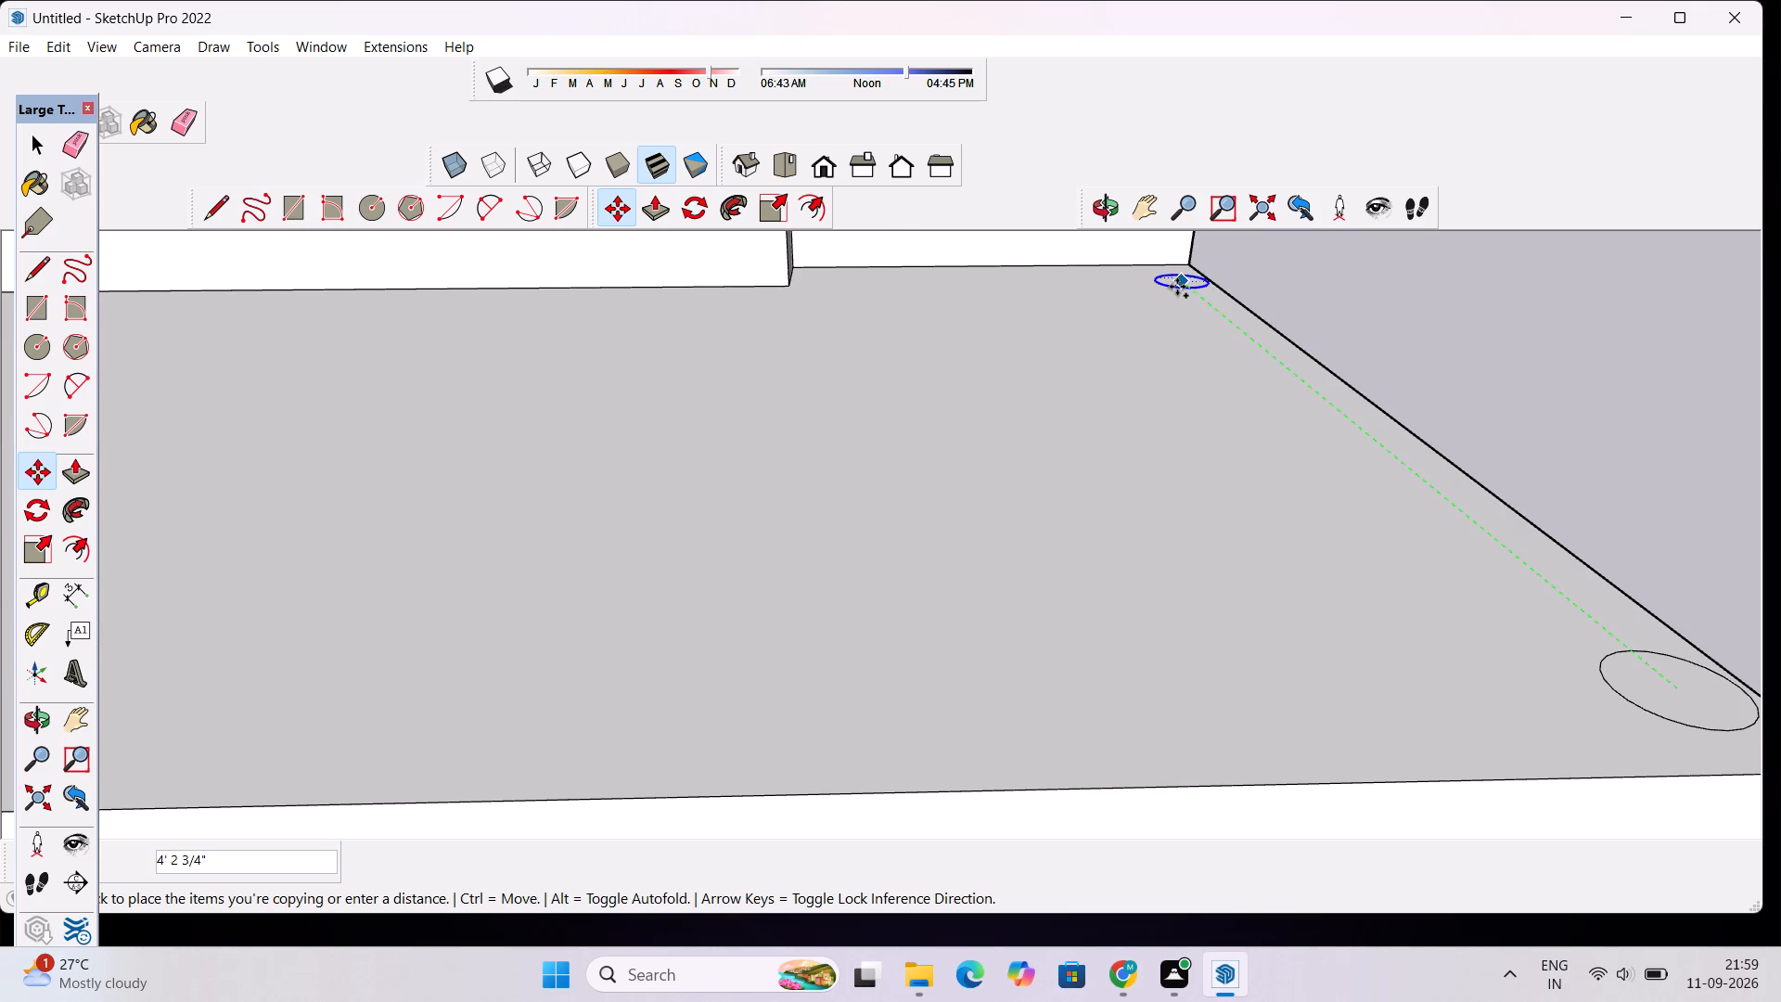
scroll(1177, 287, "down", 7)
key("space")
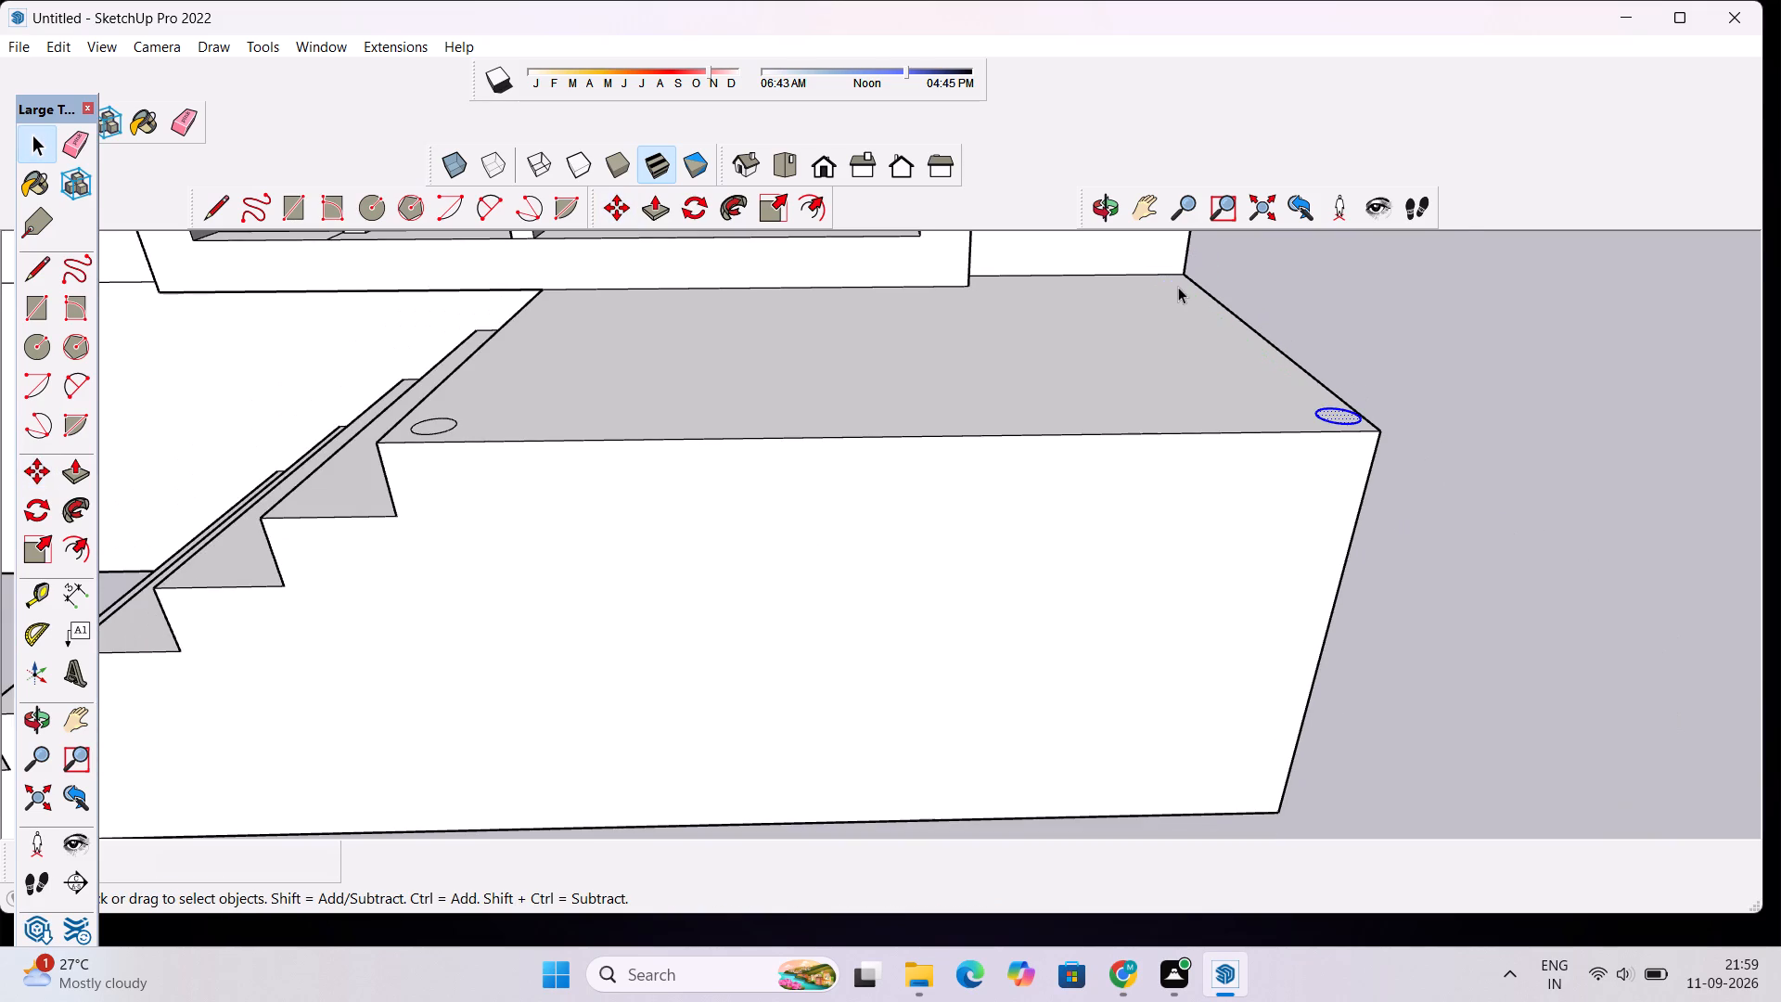
Move the circle at the landing's far outer corner slightly inward, away from the side edge.
scroll(1185, 278, "down", 5)
left_click(1113, 221)
left_click_drag(1243, 318, 1025, 373)
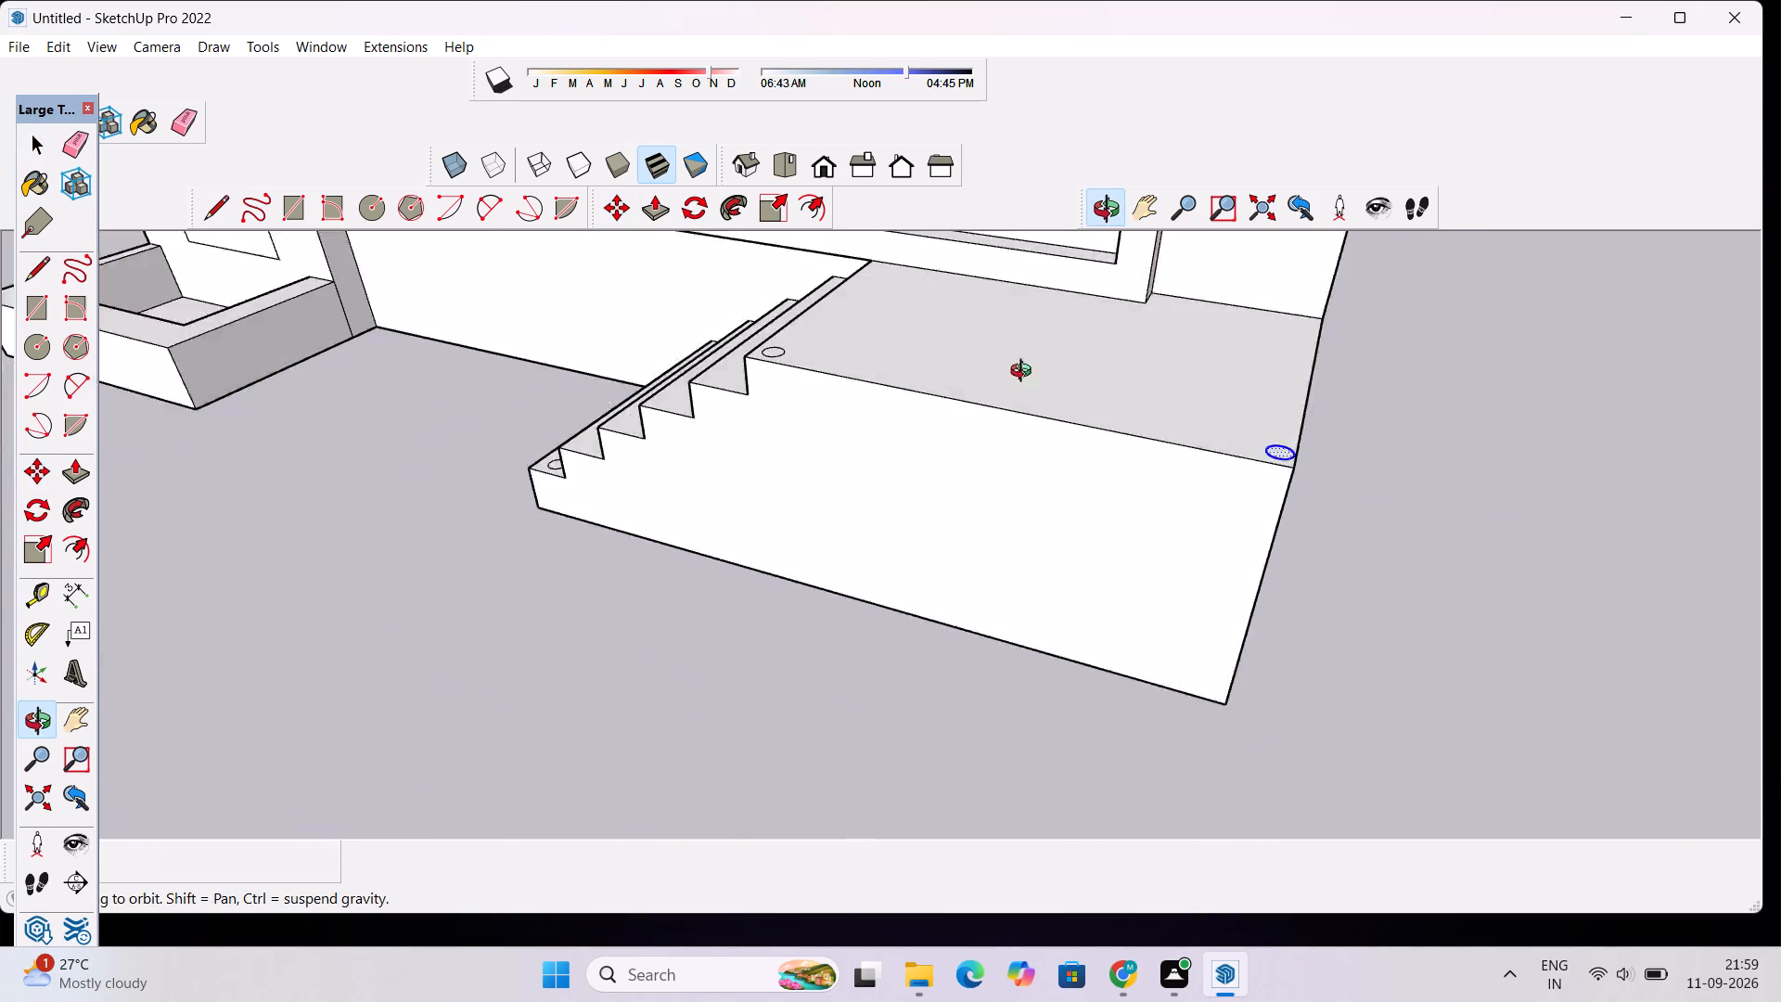
left_click_drag(1025, 373, 1008, 380)
scroll(1002, 384, "down", 9)
scroll(1089, 419, "up", 5)
left_click_drag(1162, 436, 964, 532)
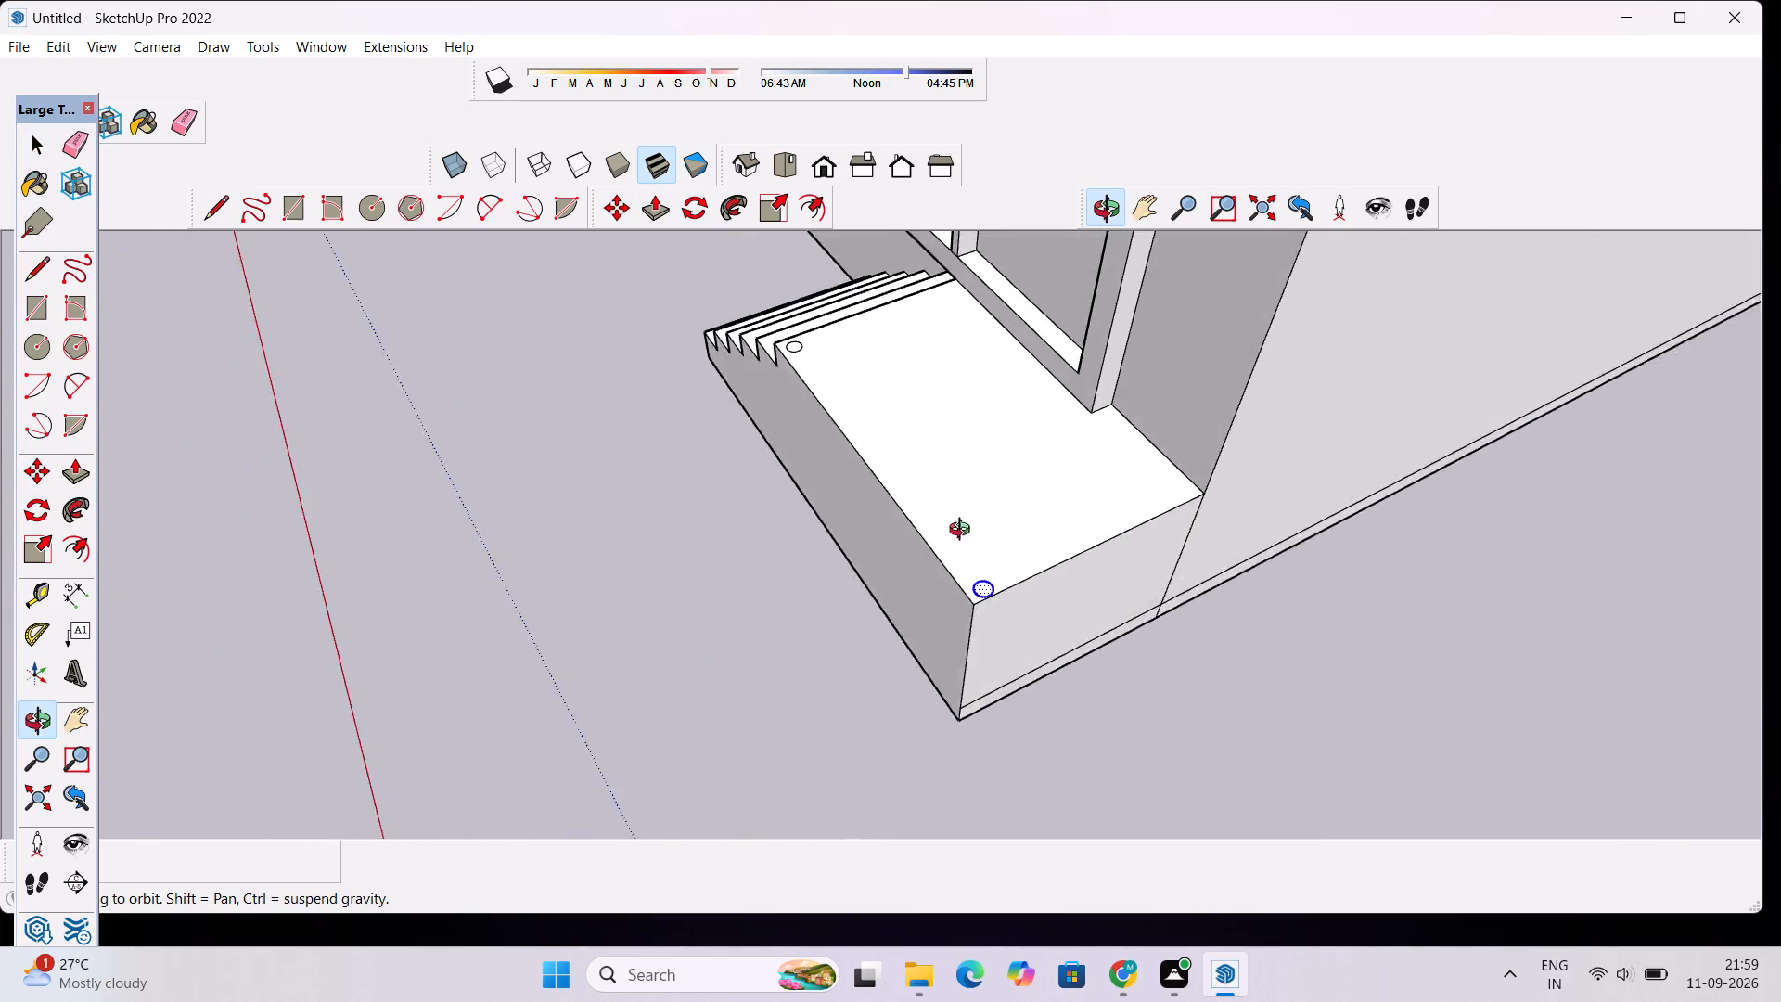
left_click_drag(964, 532, 890, 559)
scroll(930, 657, "up", 10)
key("m")
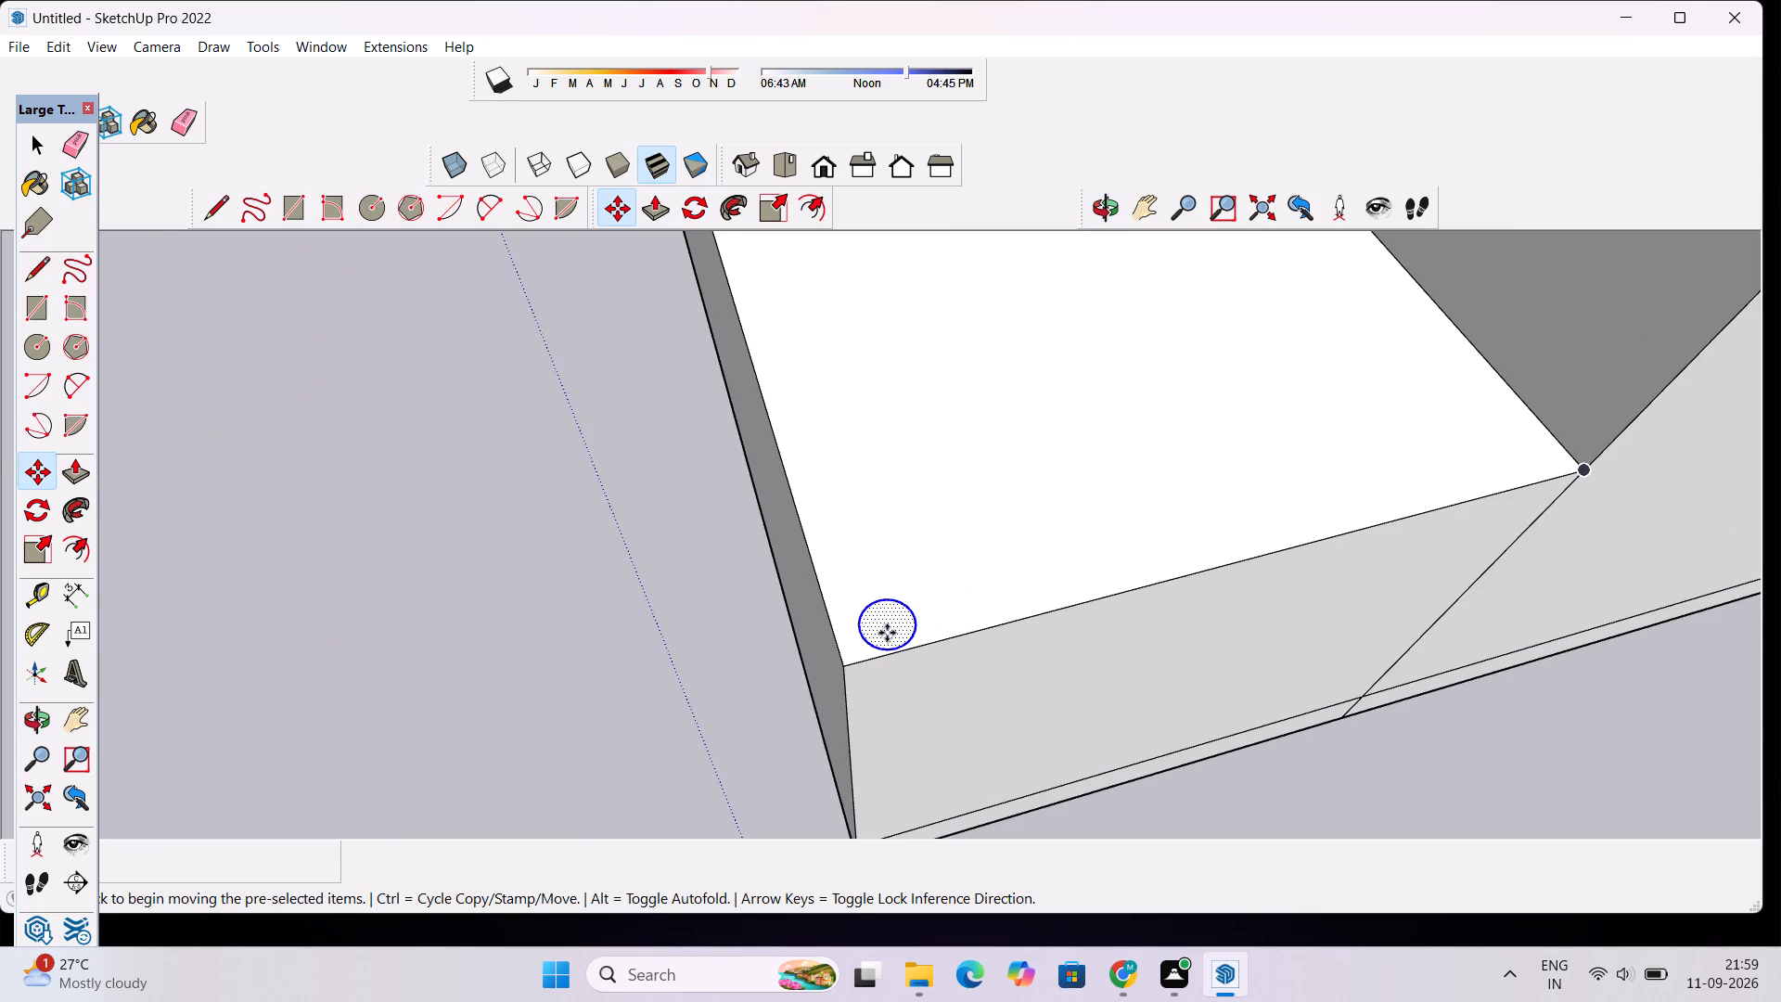
left_click(890, 628)
left_click(889, 617)
key("space")
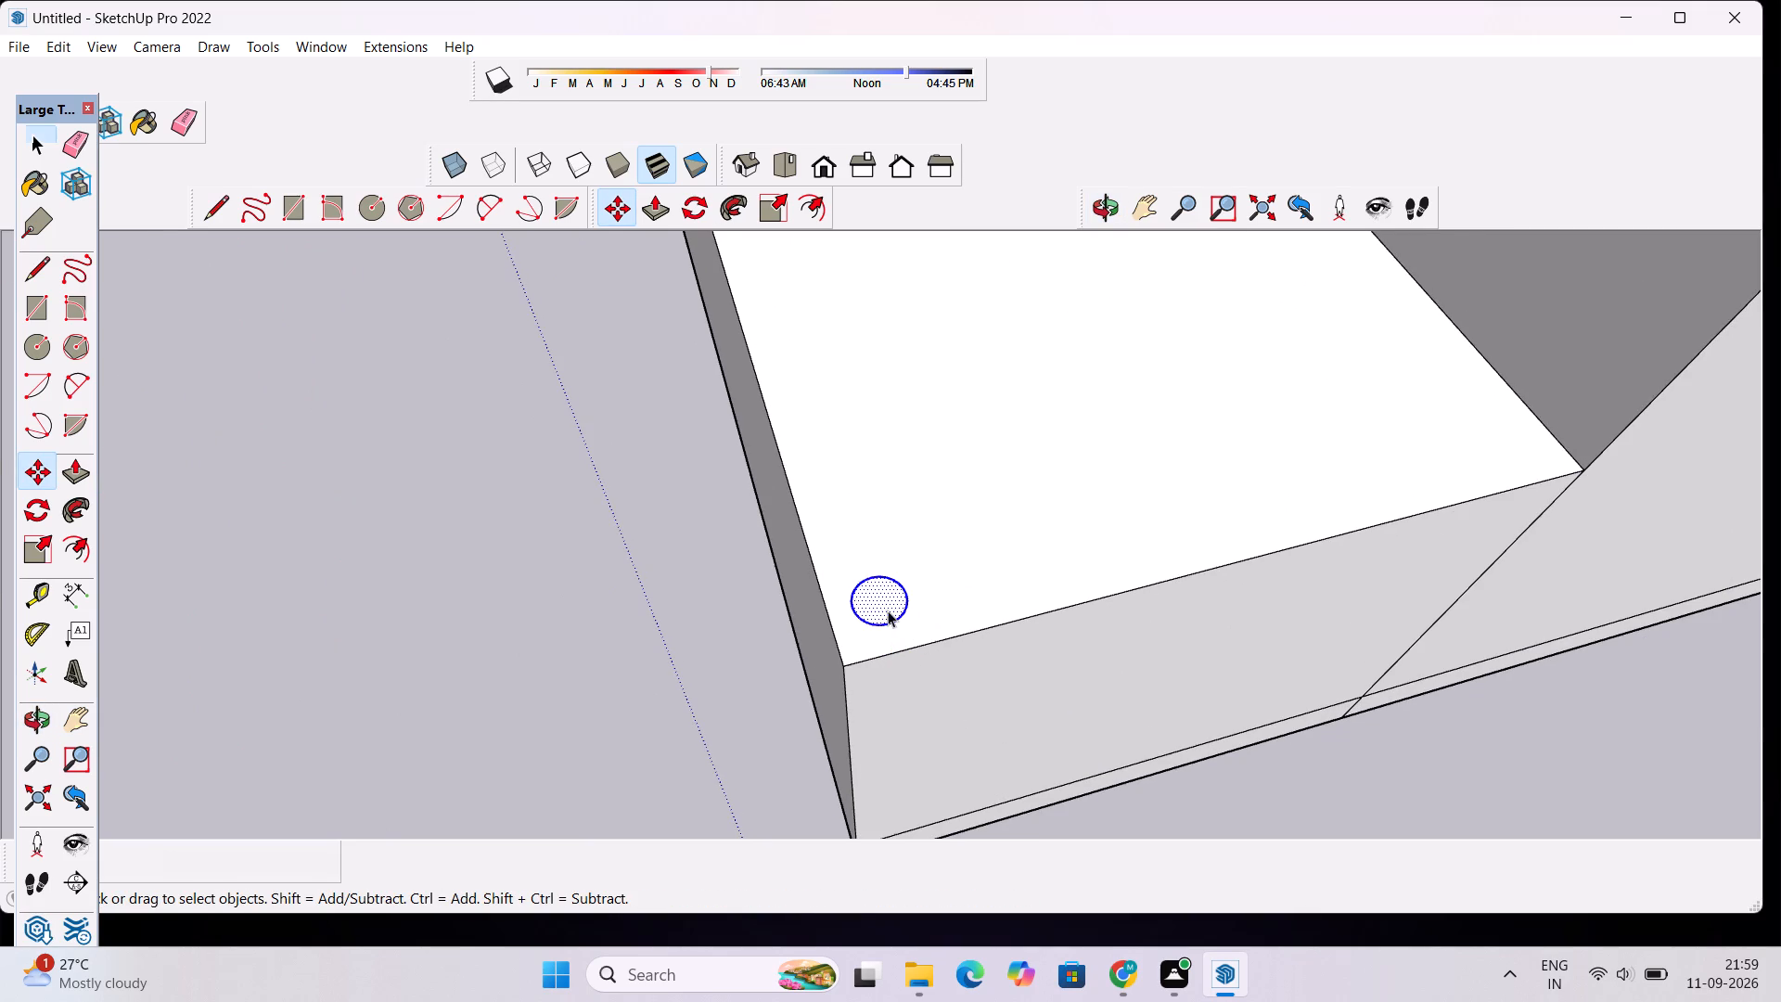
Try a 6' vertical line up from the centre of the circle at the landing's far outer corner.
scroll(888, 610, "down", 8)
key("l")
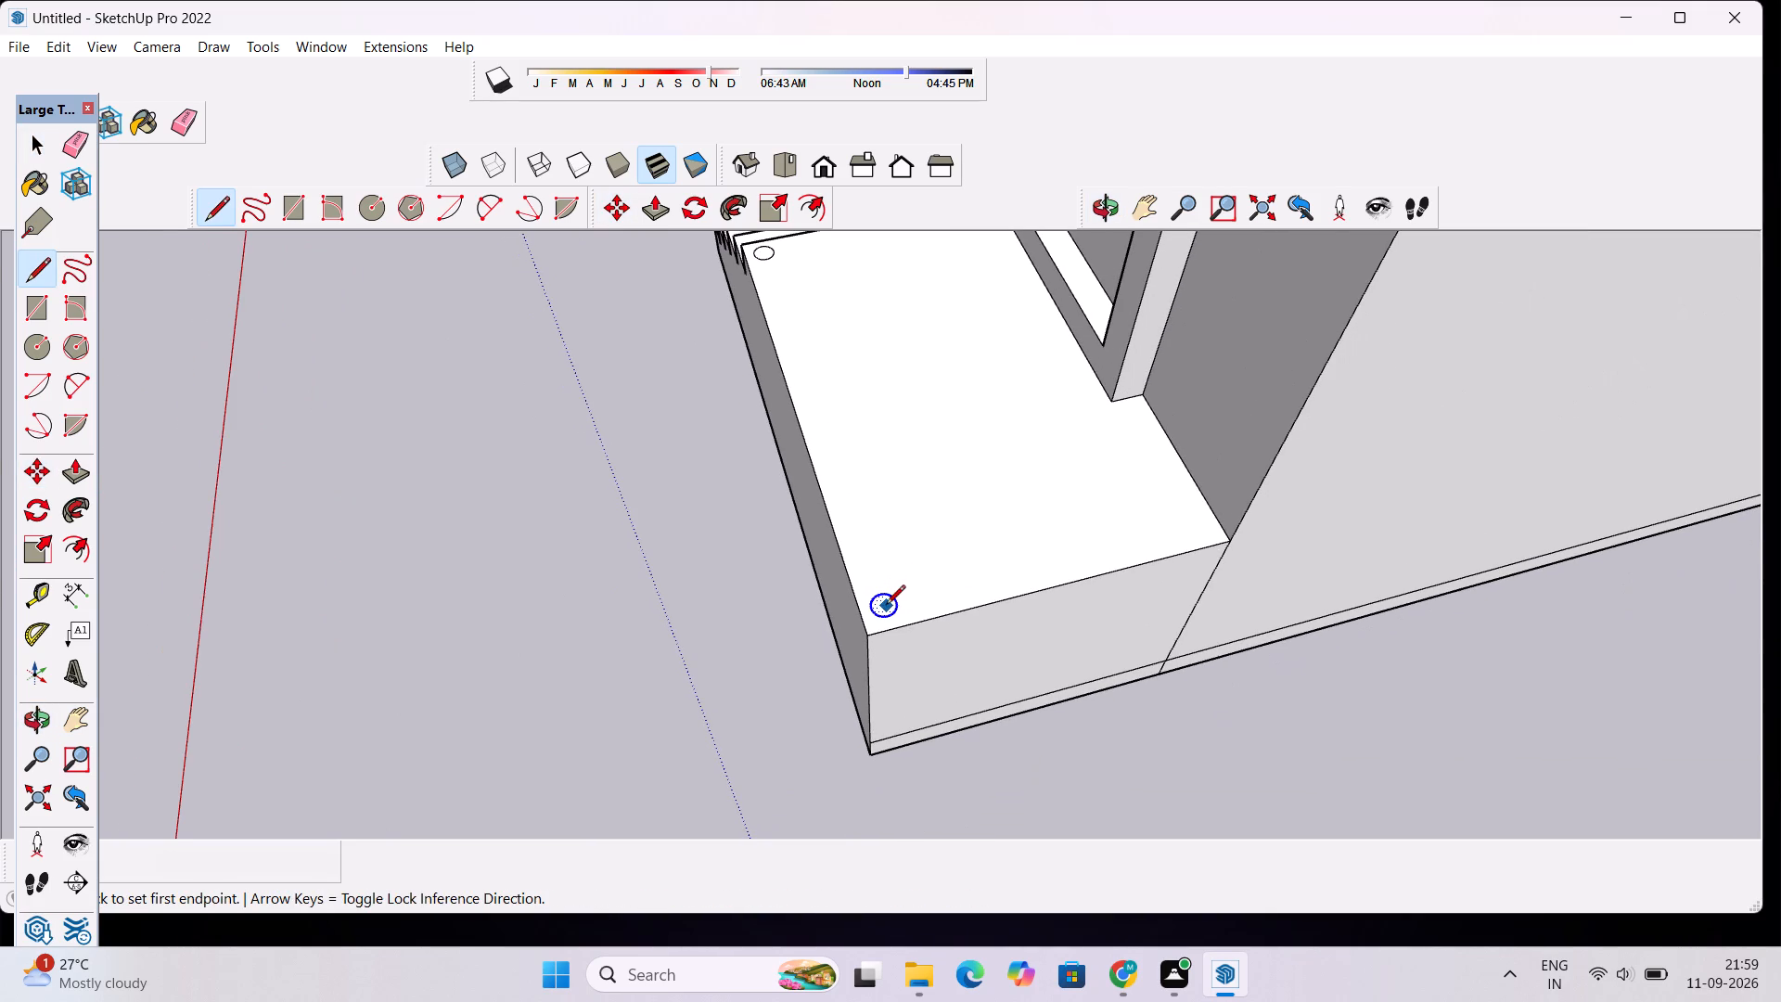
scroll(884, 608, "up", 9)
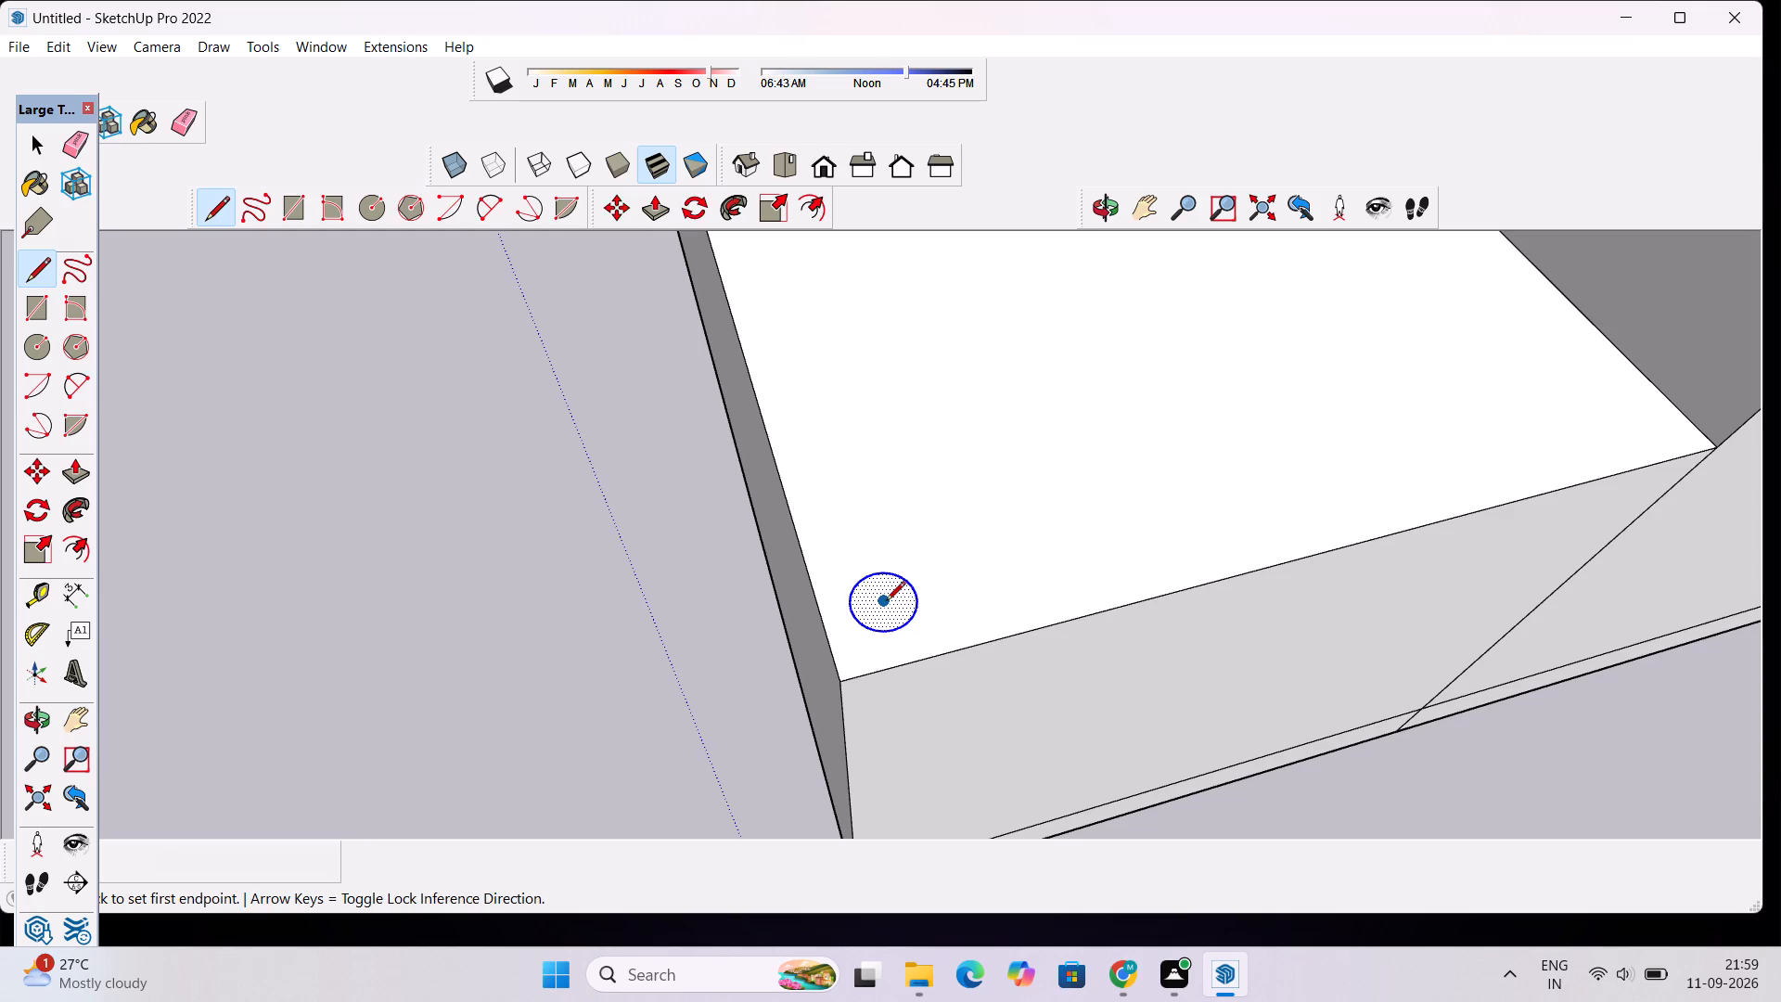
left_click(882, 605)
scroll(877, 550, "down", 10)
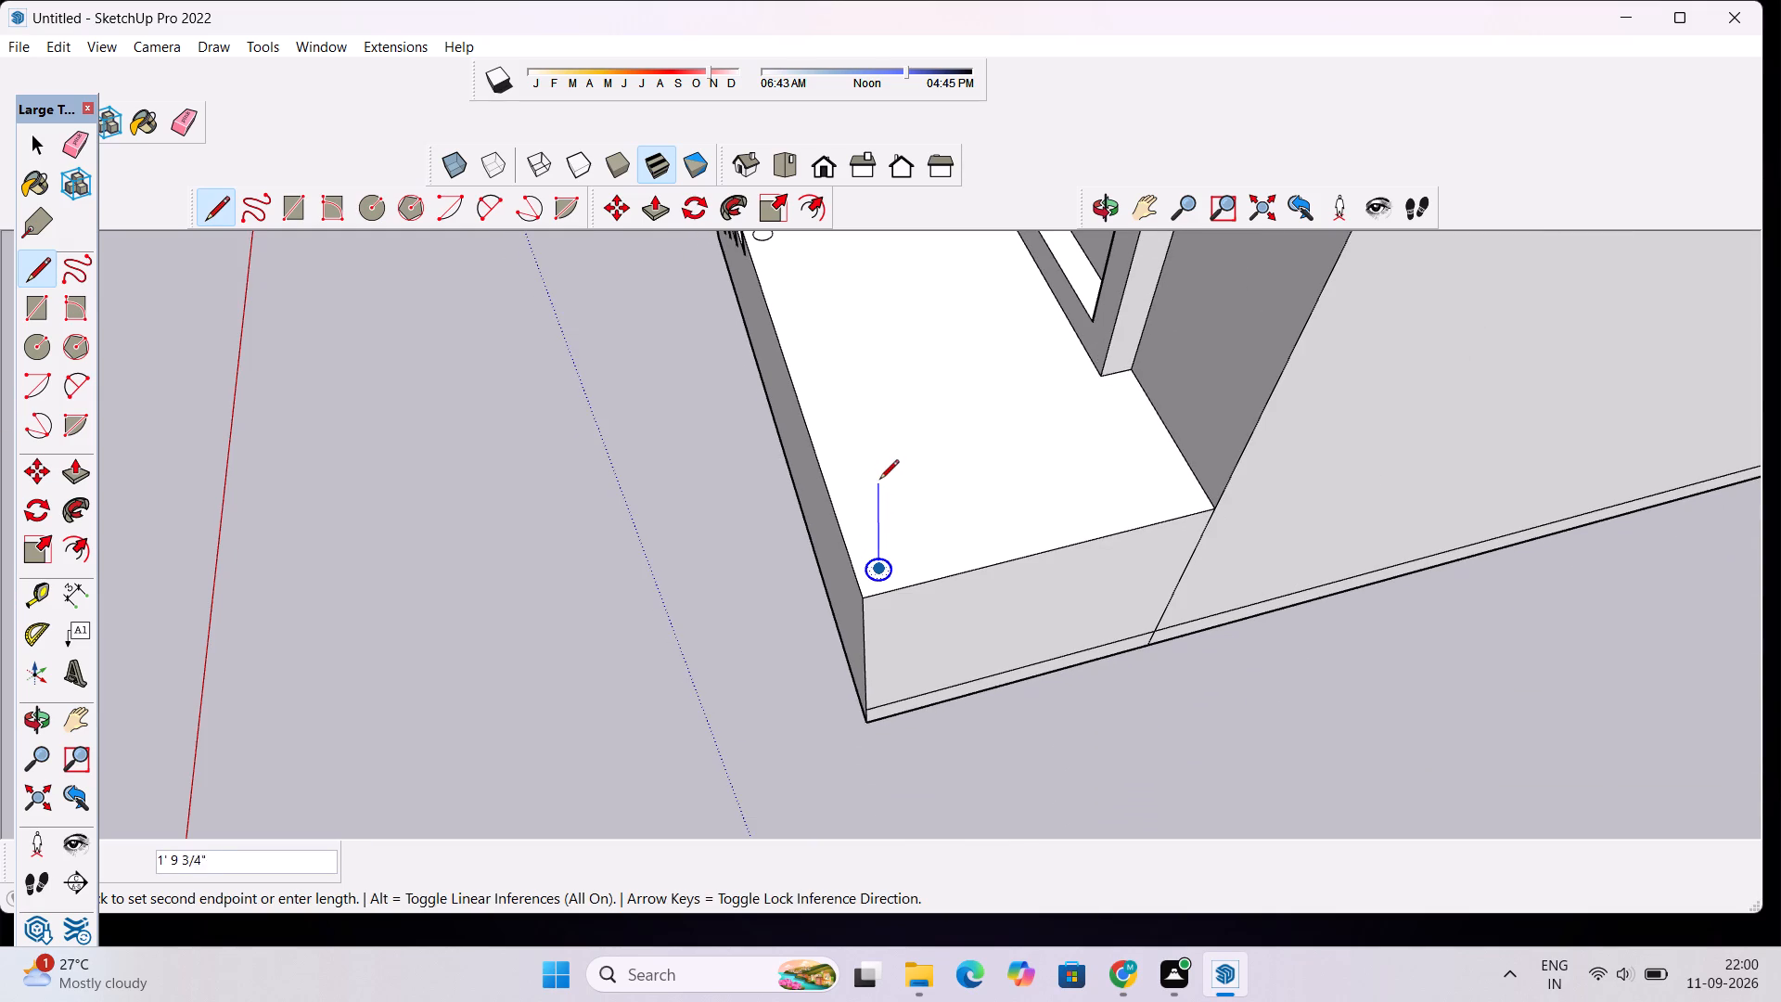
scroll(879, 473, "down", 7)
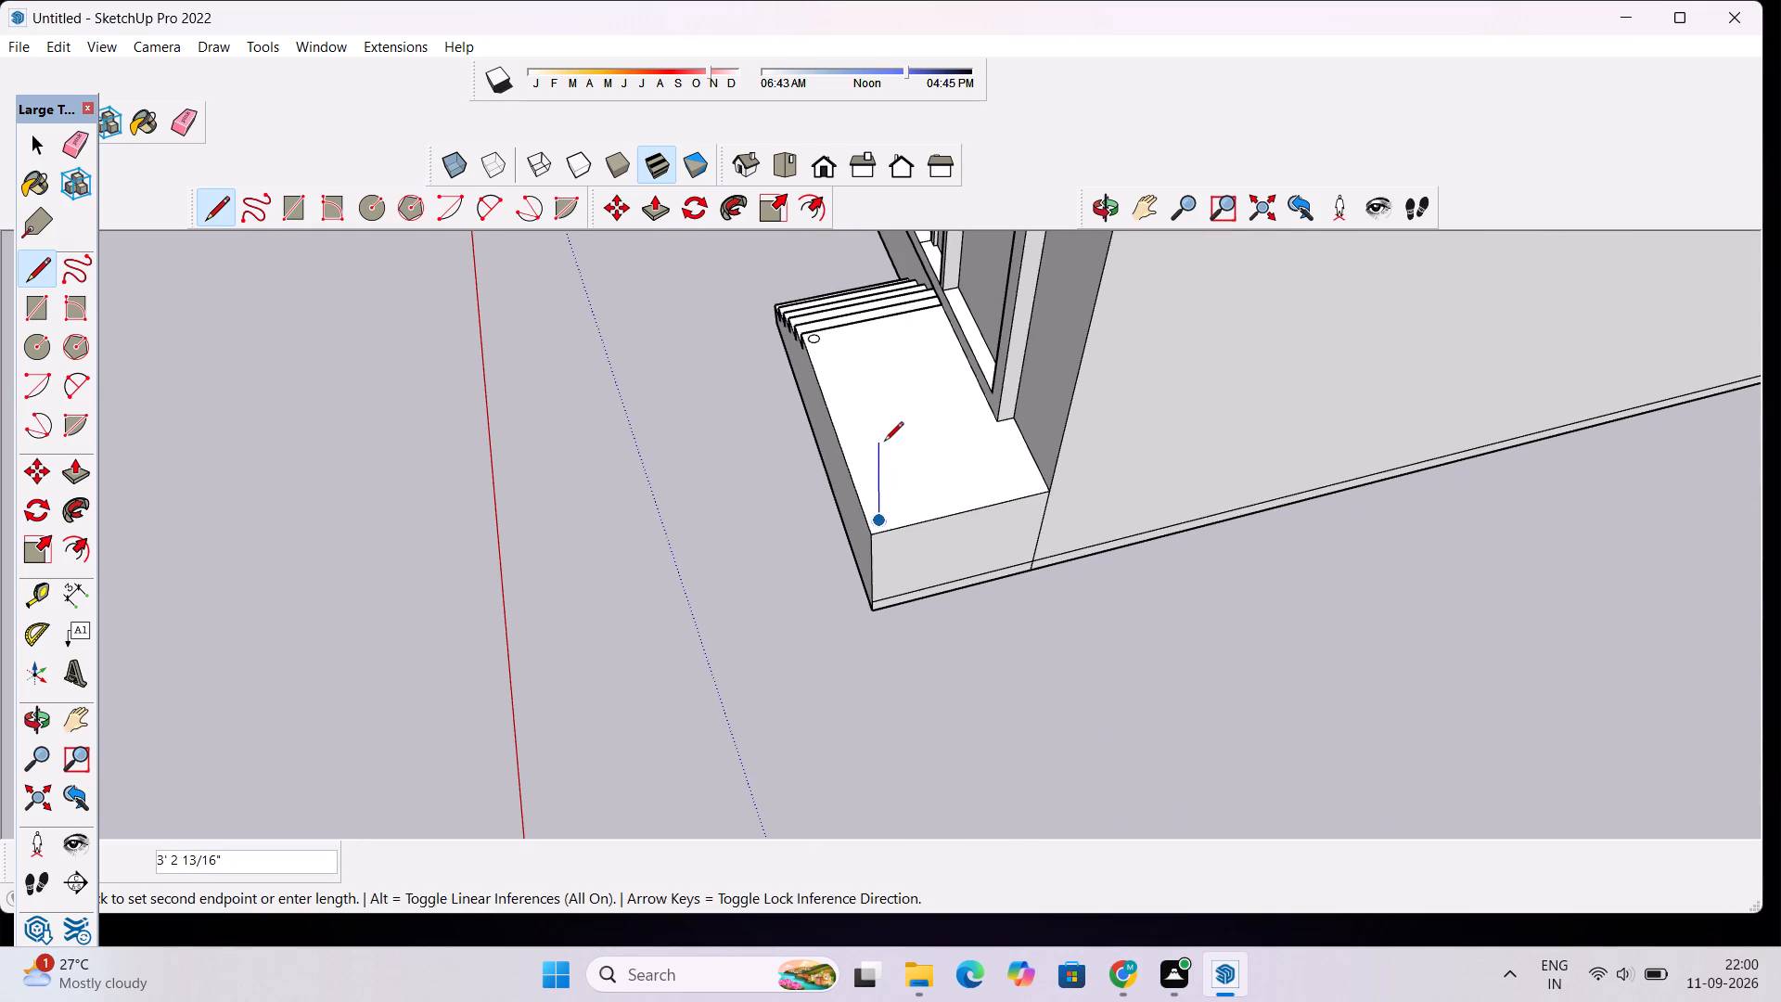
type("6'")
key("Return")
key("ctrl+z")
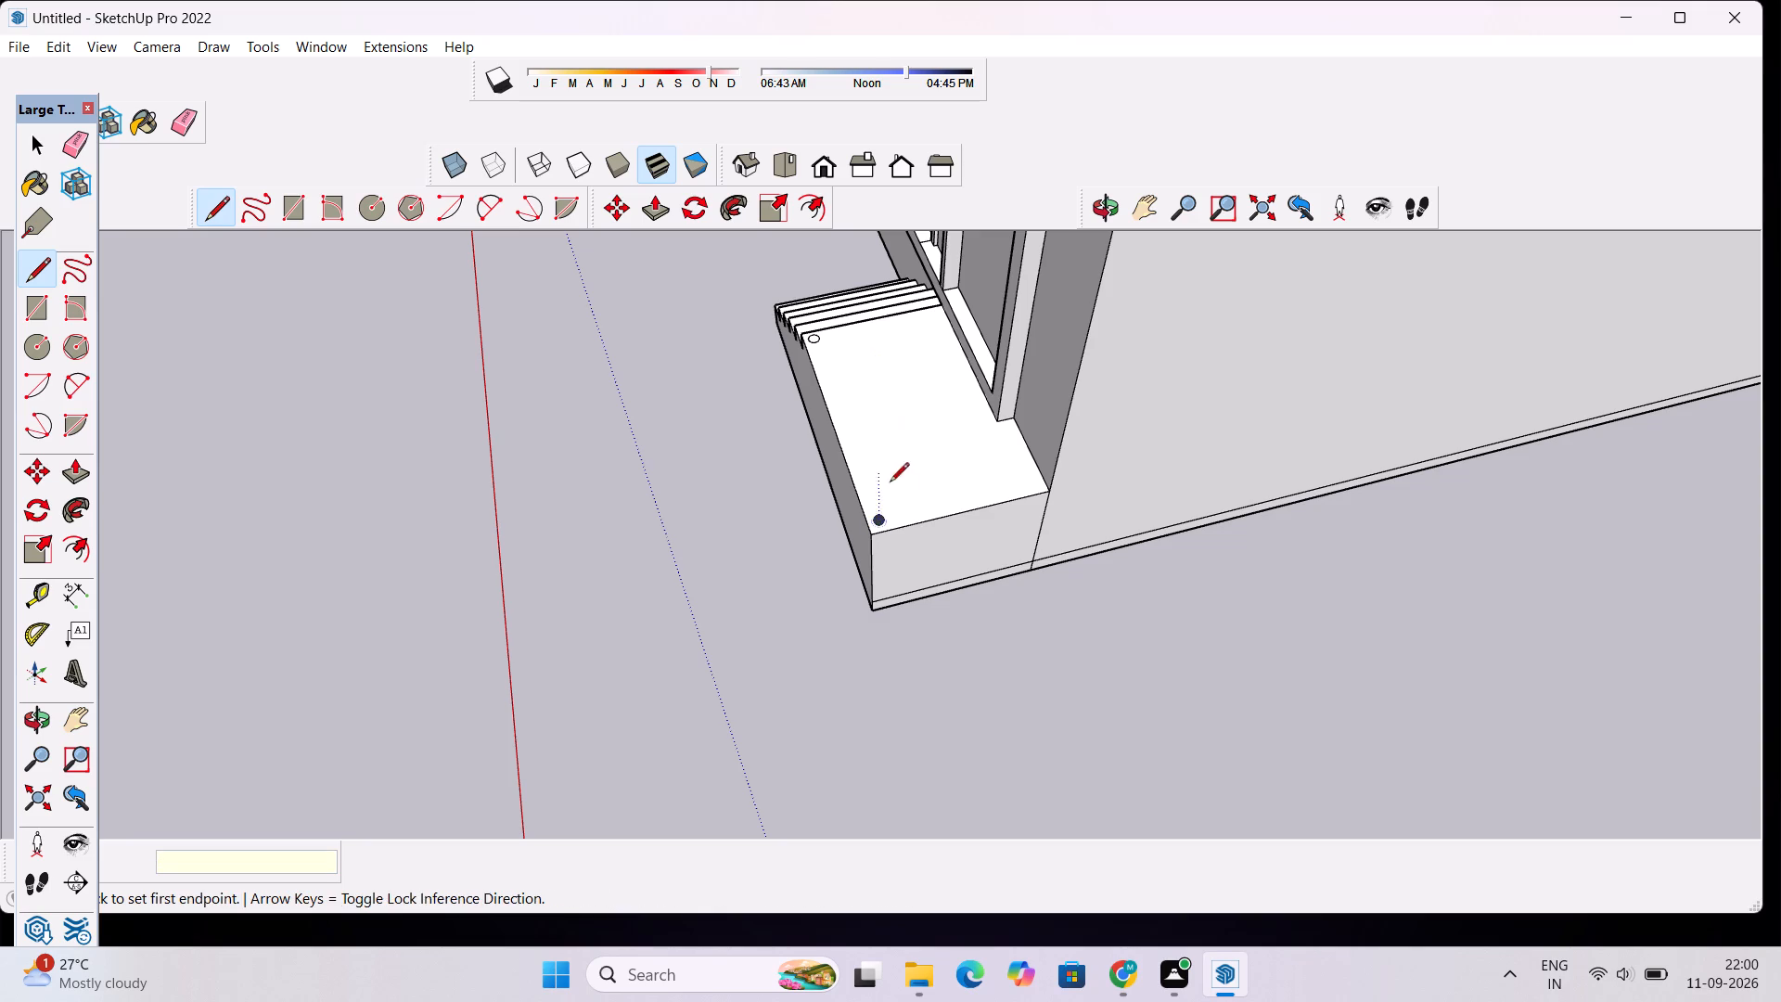
Draw a 4' vertical line from the far corner circle's centre and a horizontal line from its top back toward the building wall.
scroll(888, 530, "up", 5)
left_click(872, 518)
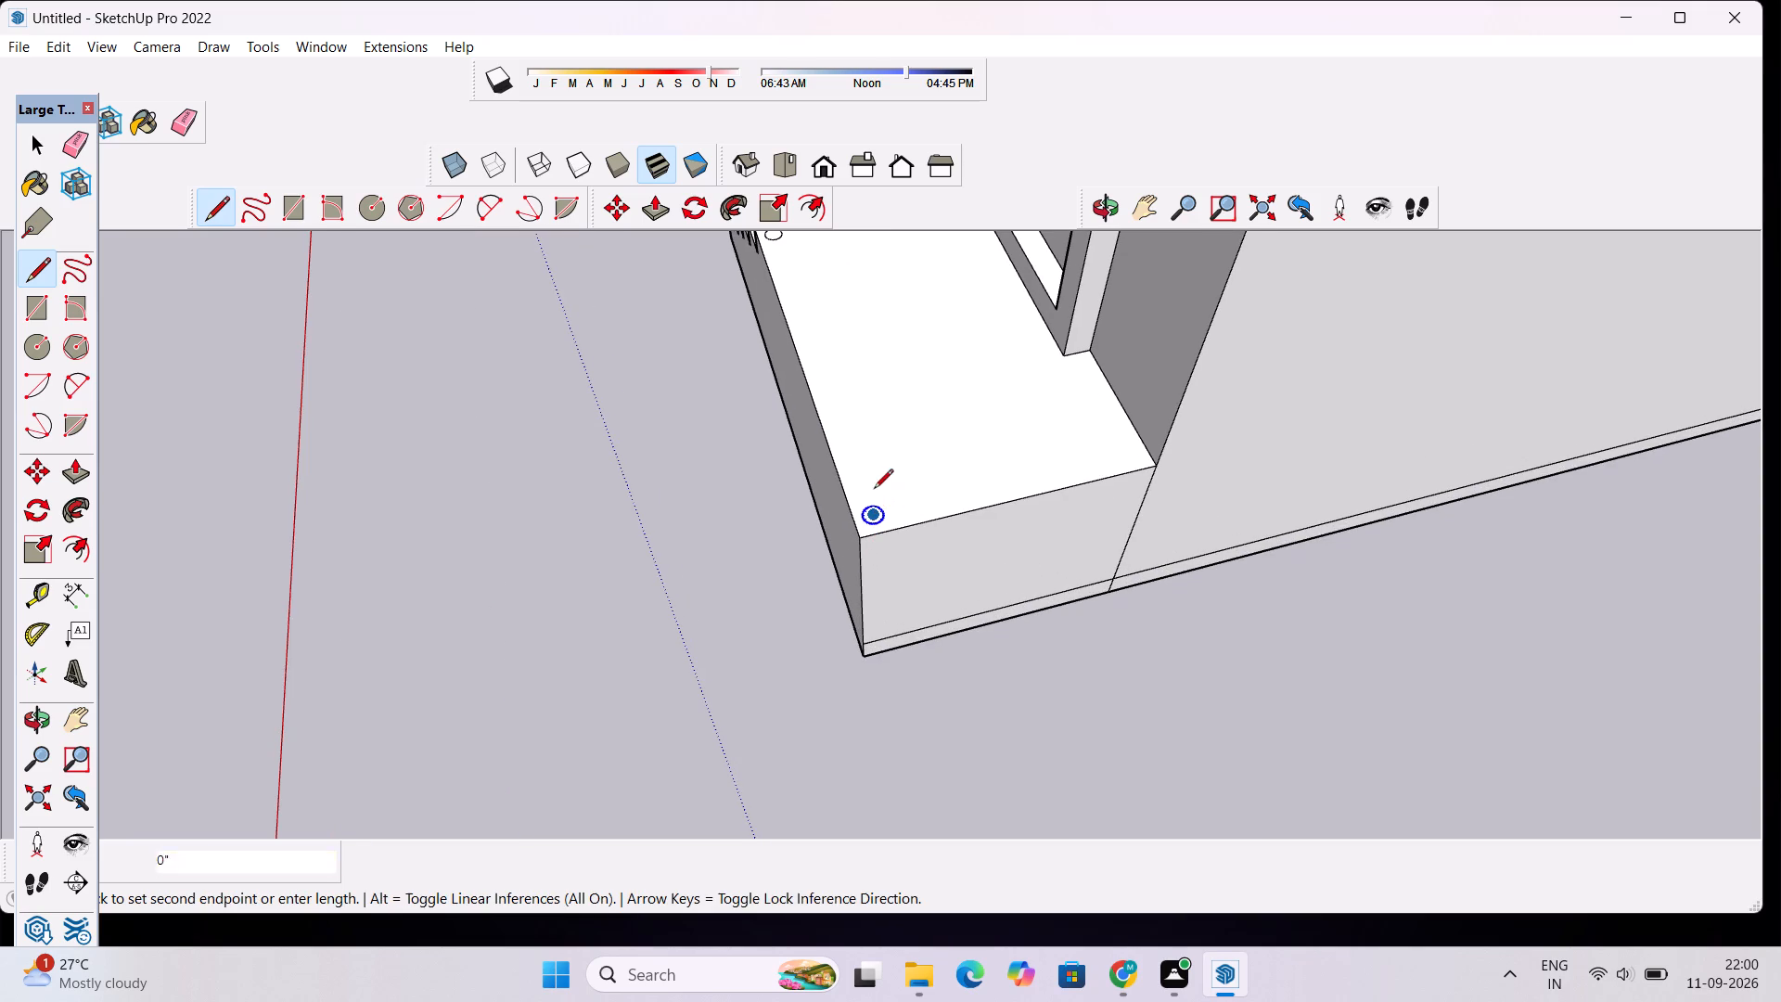
type("4'")
key("Return")
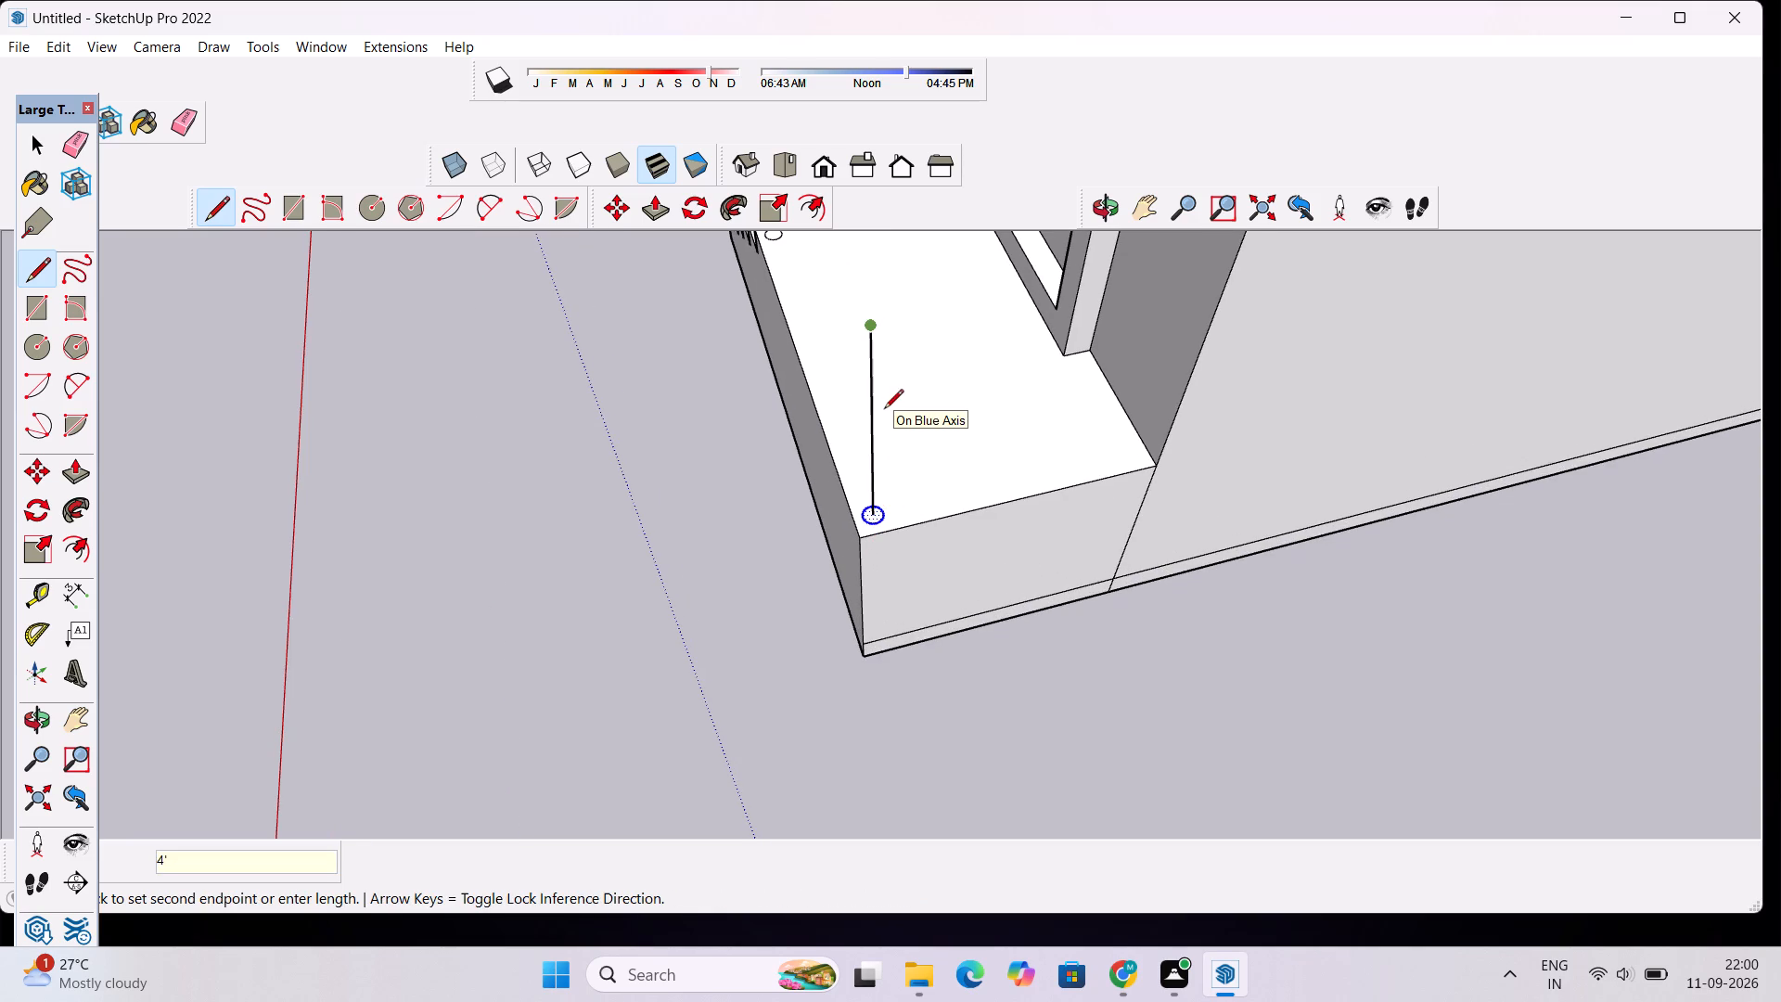
scroll(1183, 311, "down", 4)
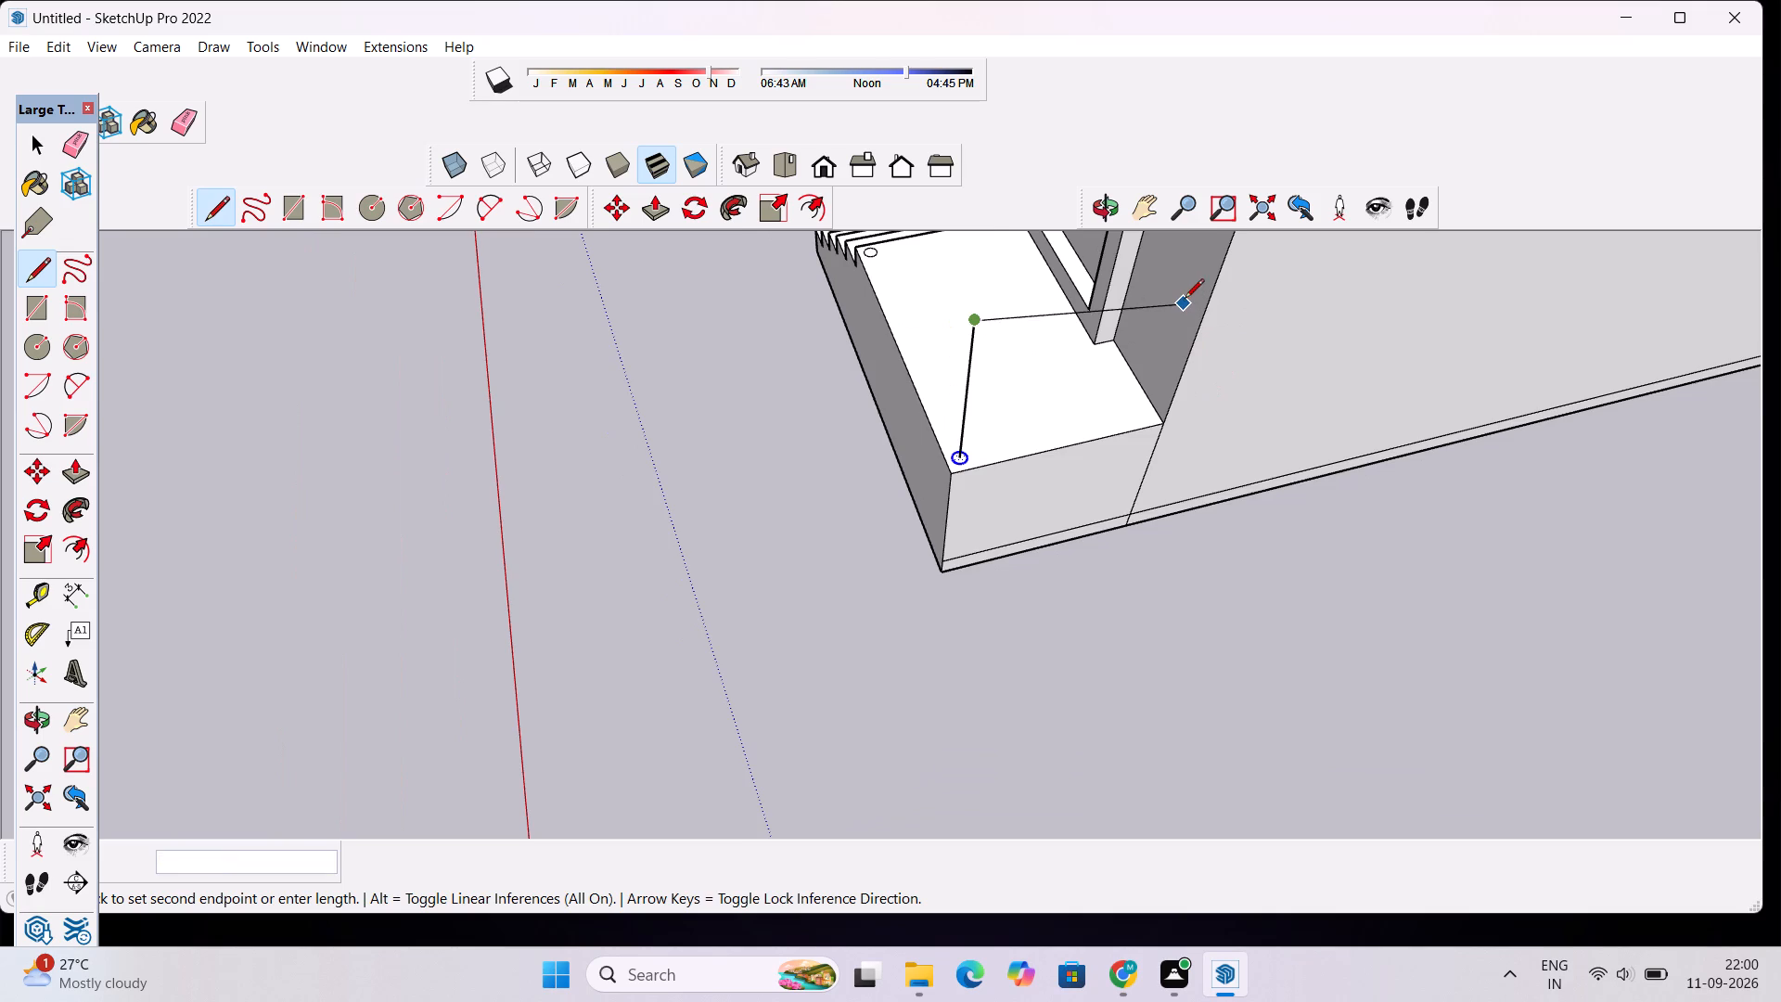
scroll(1185, 295, "up", 4)
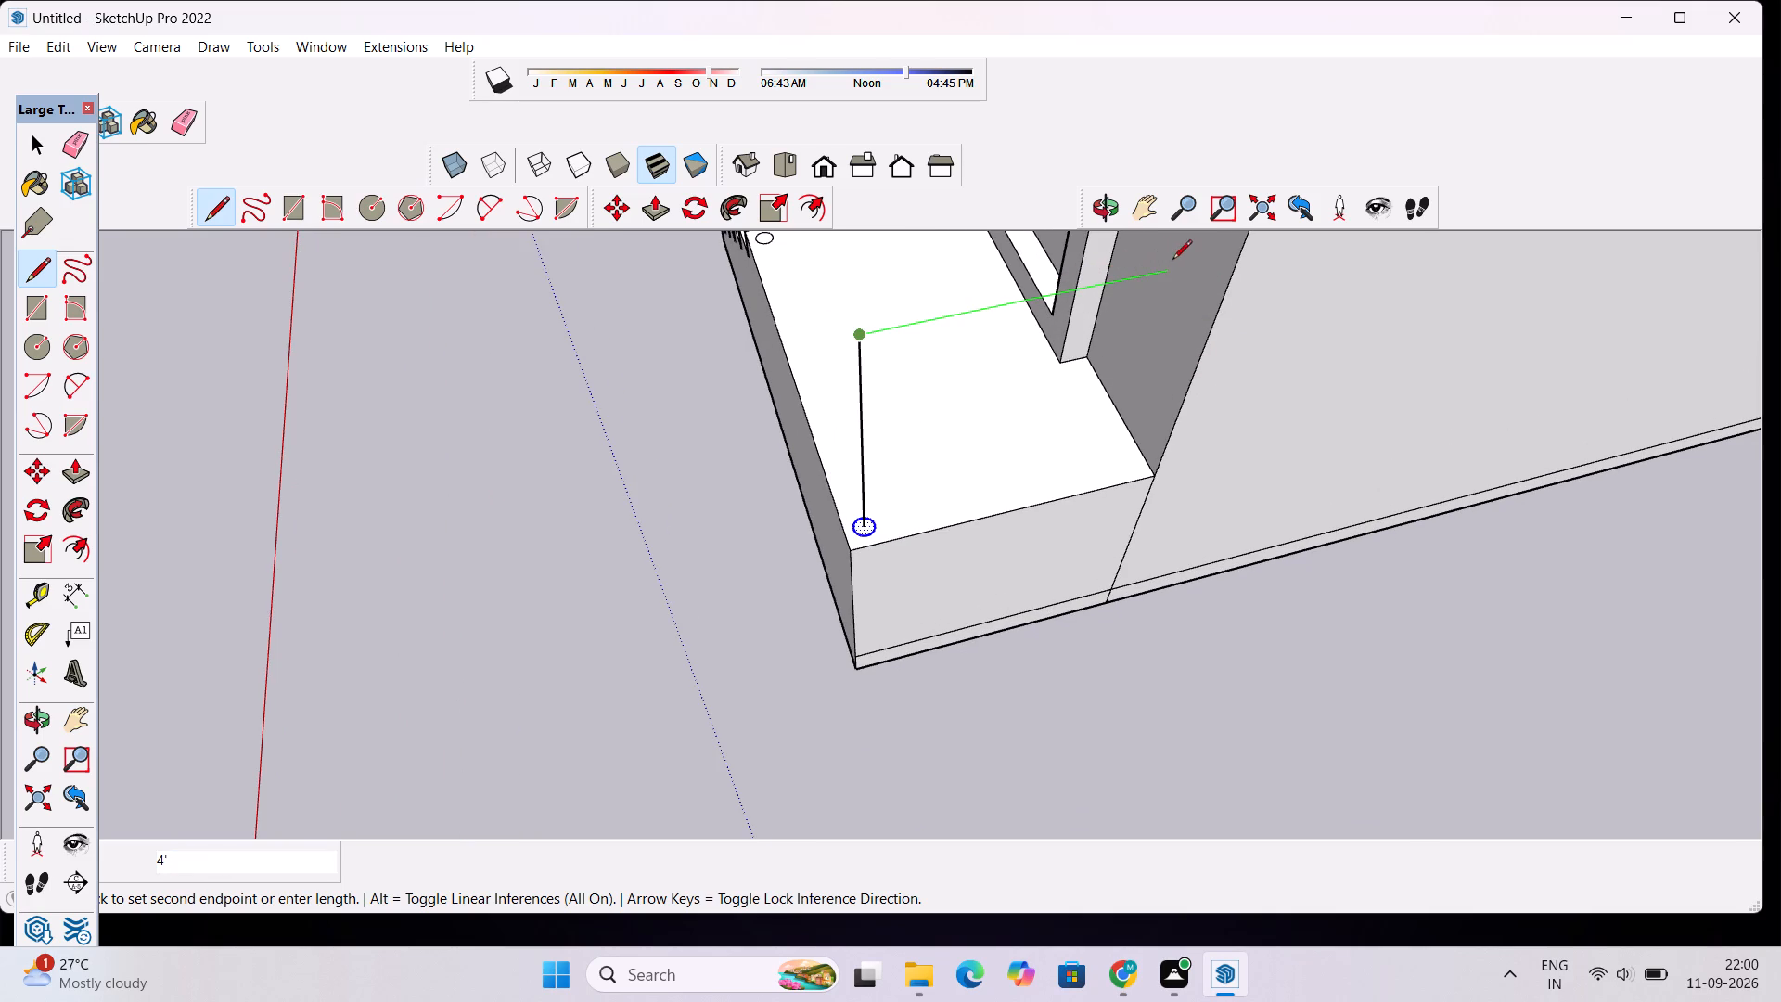
left_click(1207, 258)
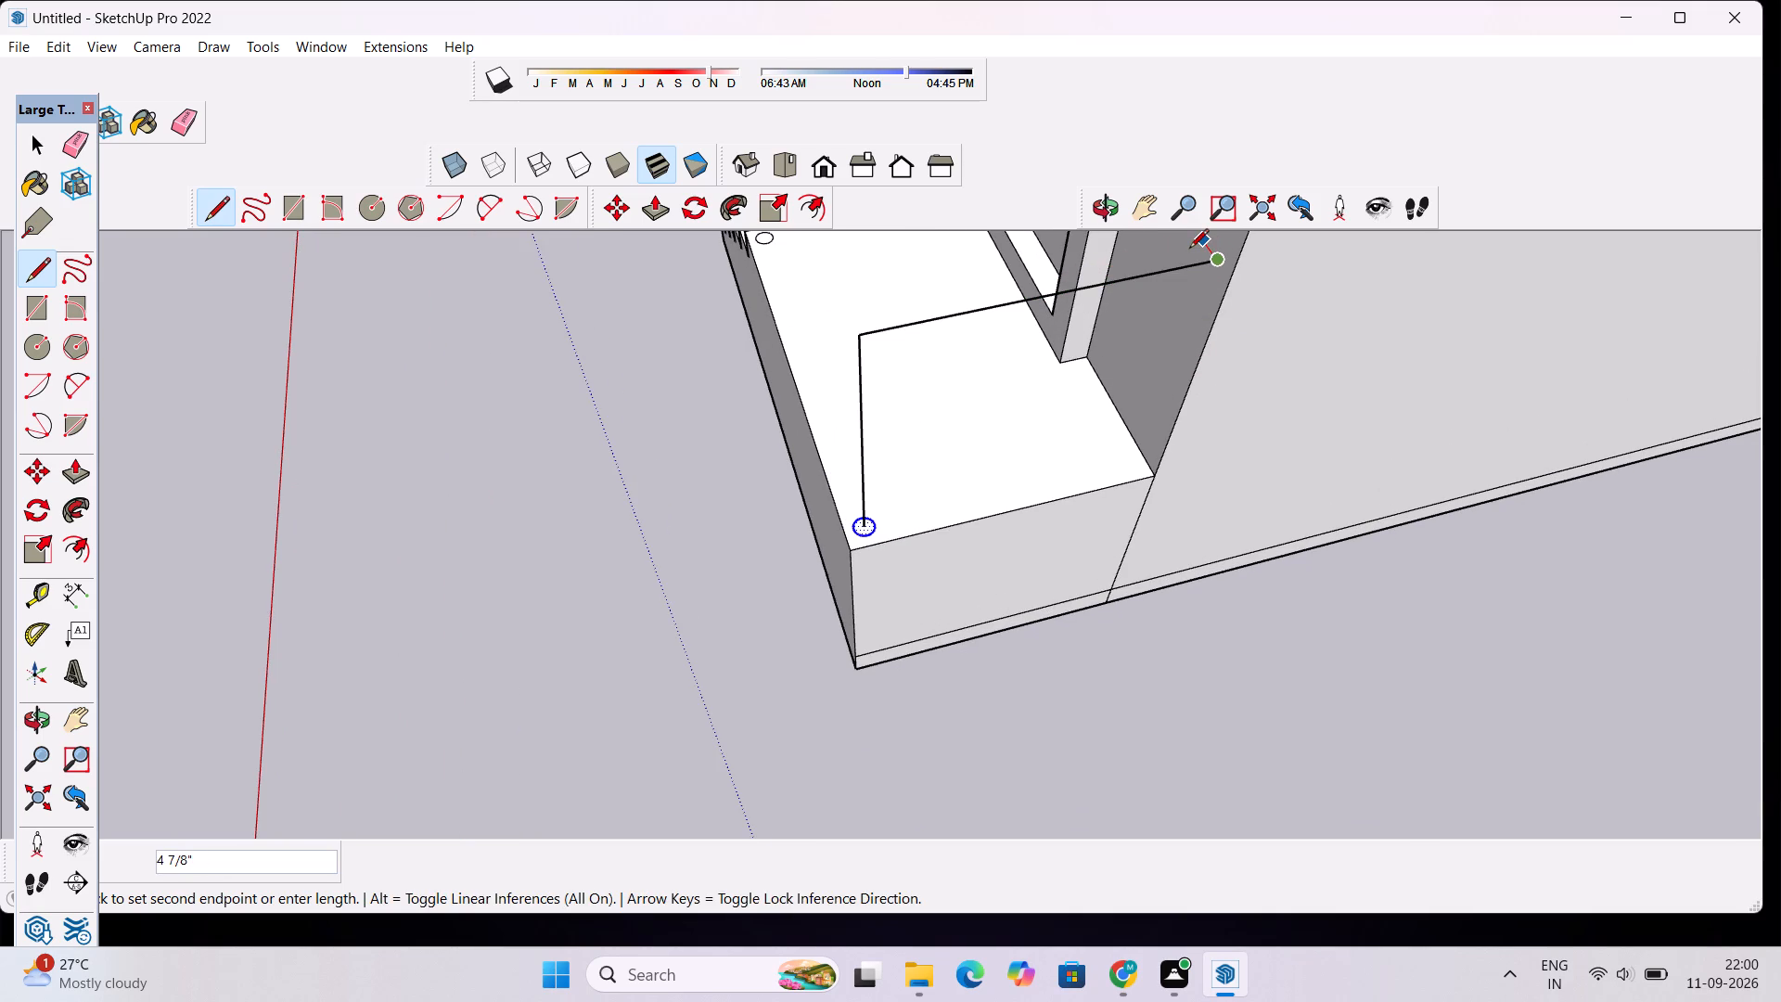
key("space")
Draw a 4' vertical line from the centre of the circle at the top of the stairs, and connect its top horizontally to the far corner post line.
left_click(1098, 201)
left_click_drag(944, 399, 1274, 392)
scroll(1284, 392, "down", 8)
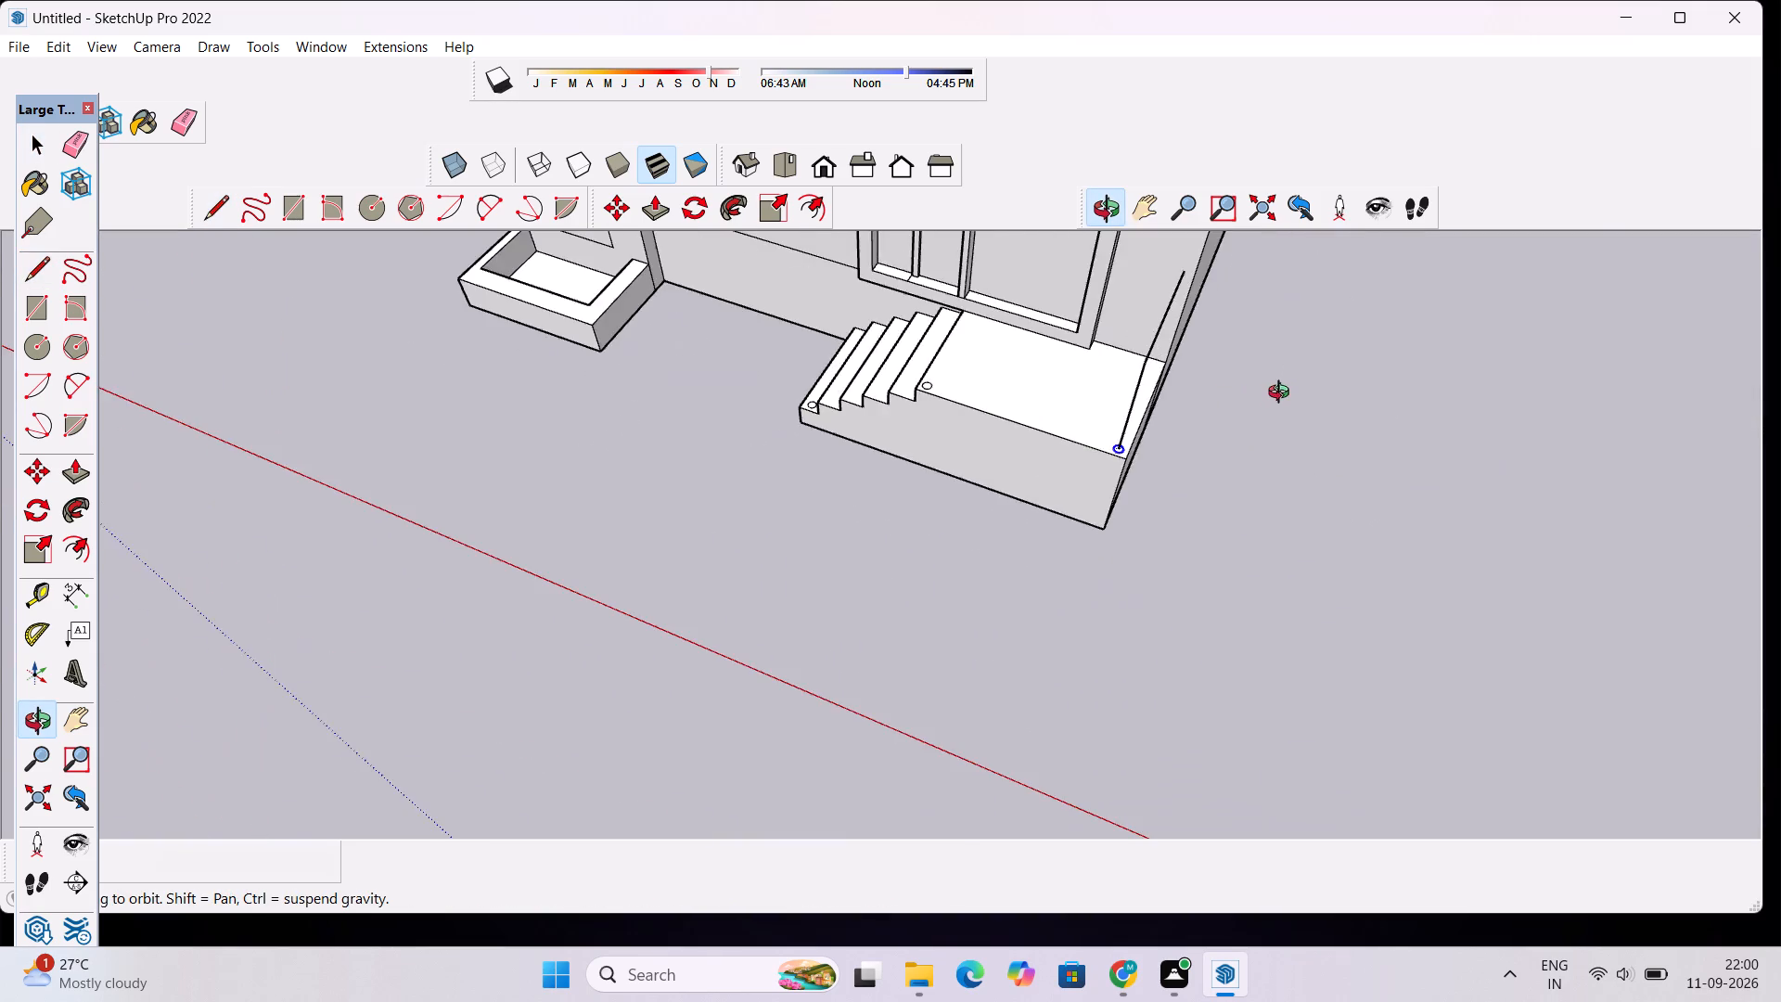
left_click_drag(1031, 427, 1386, 295)
scroll(1056, 377, "down", 7)
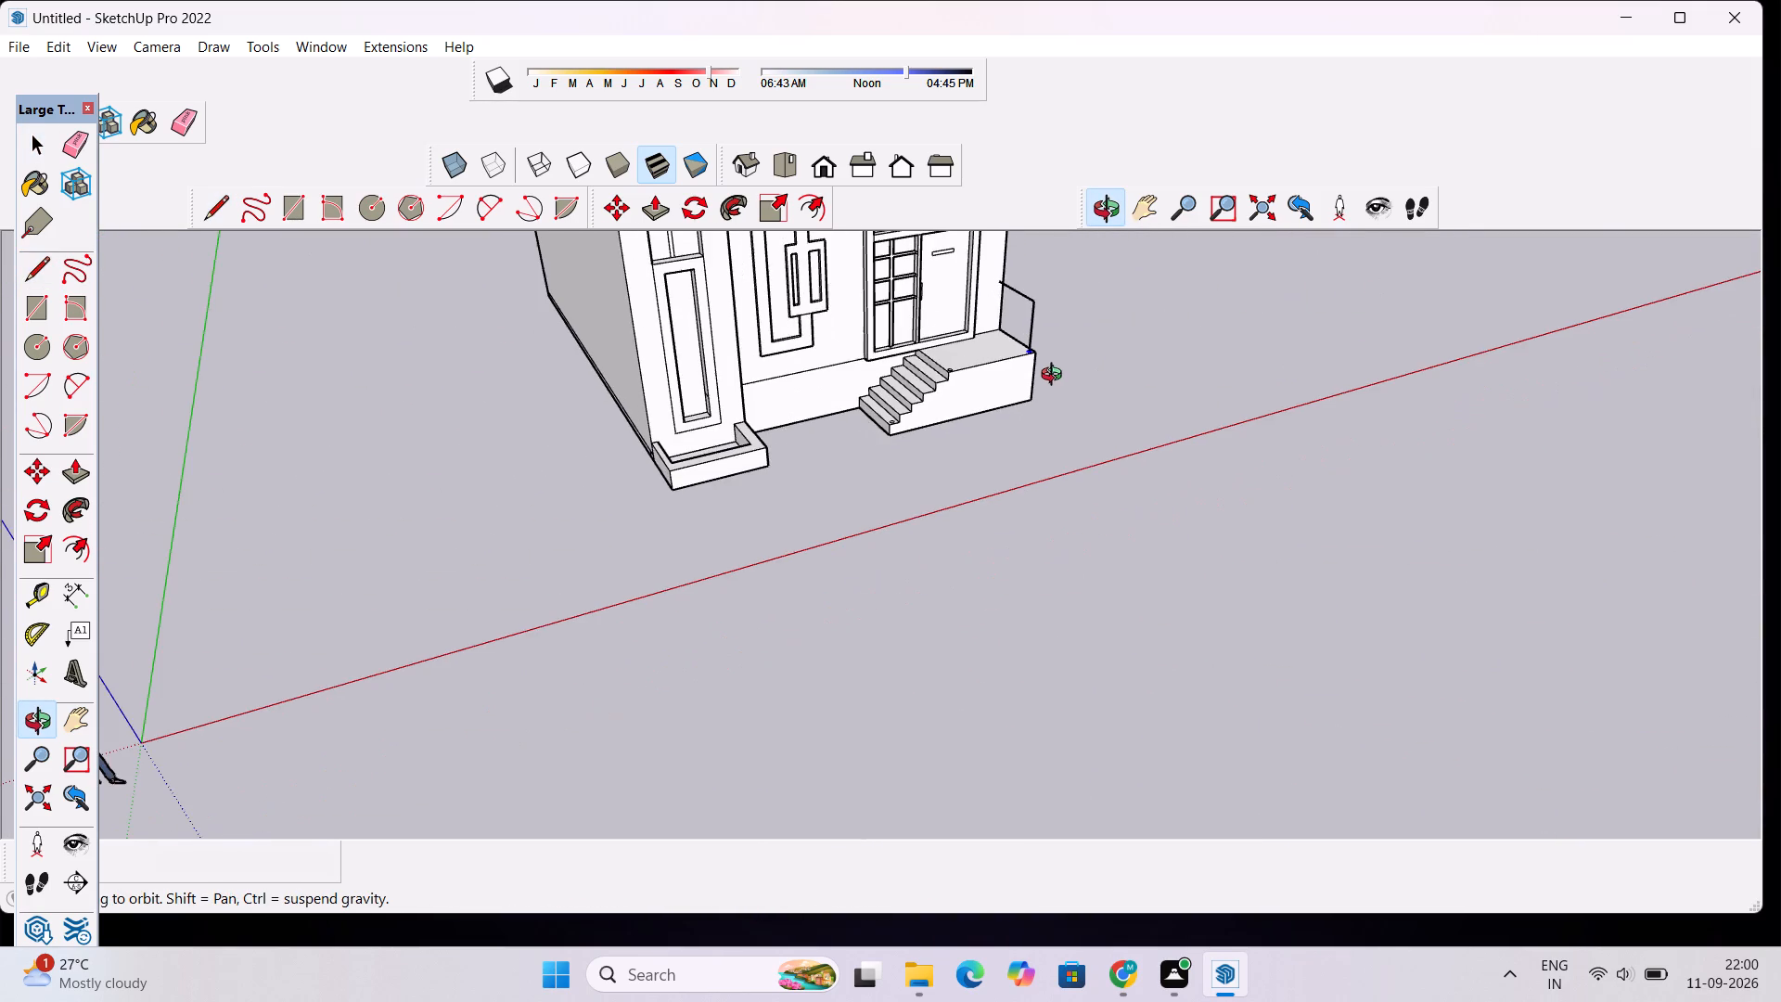
scroll(1051, 302, "up", 13)
scroll(1003, 276, "down", 2)
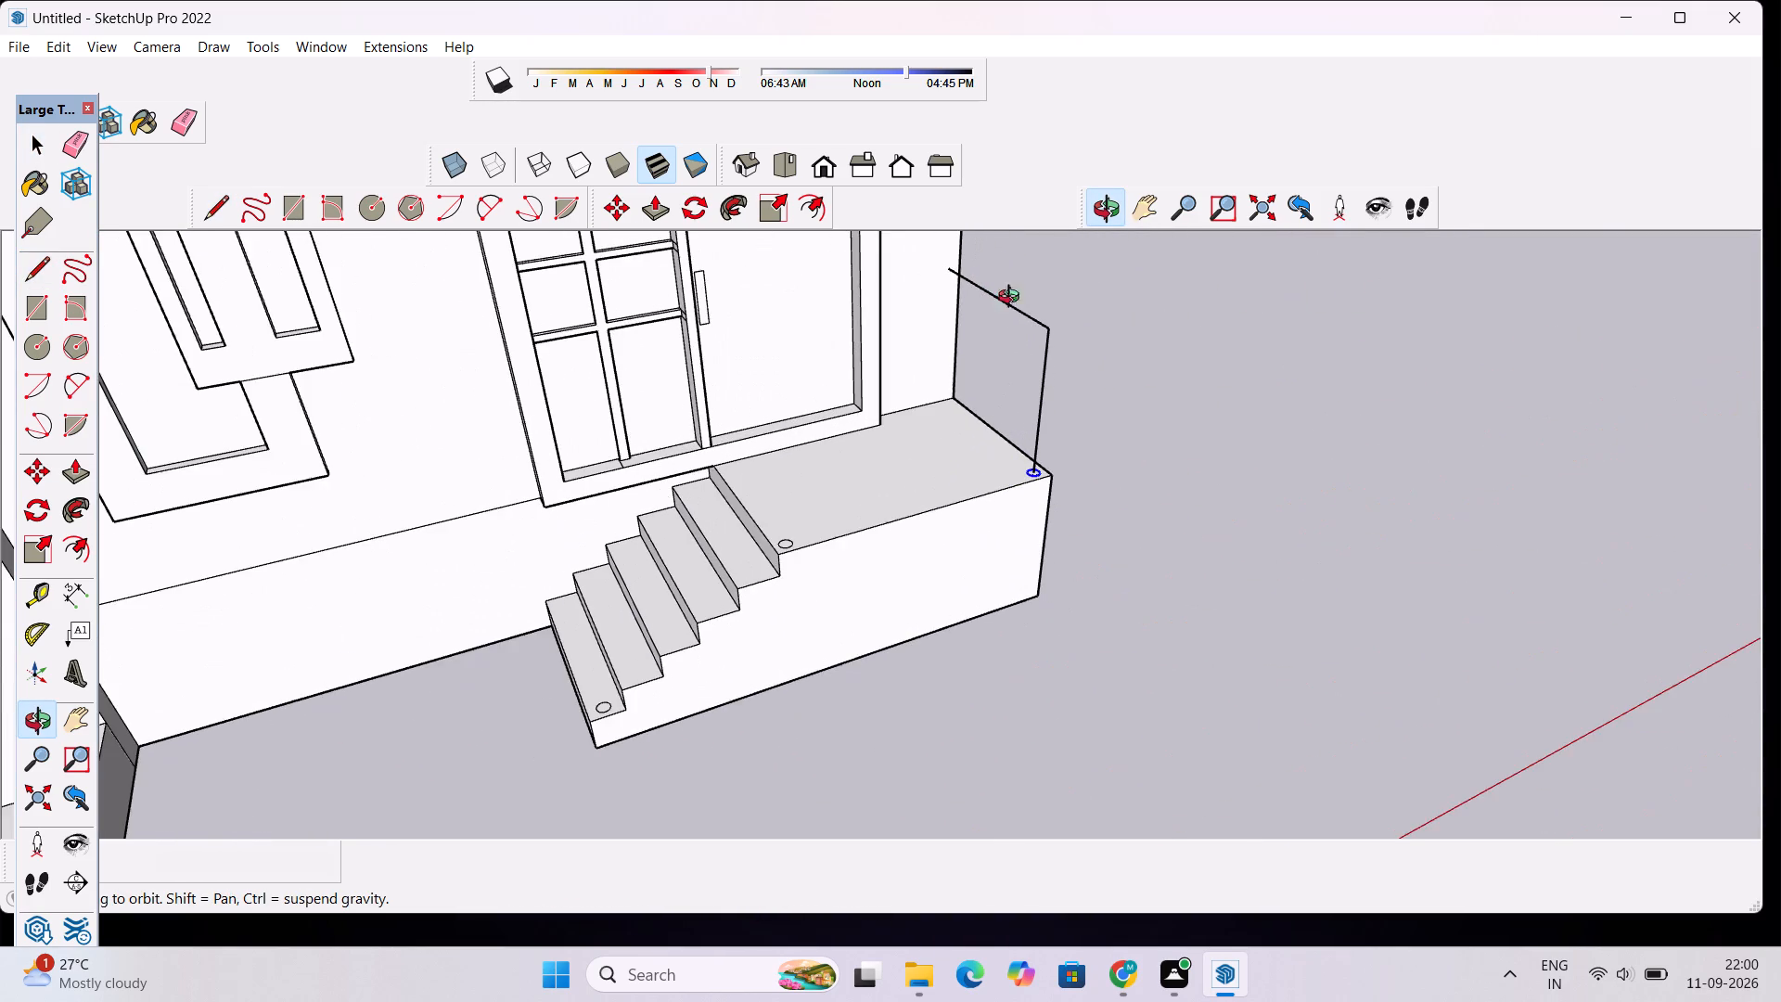
scroll(1017, 326, "up", 2)
key("l")
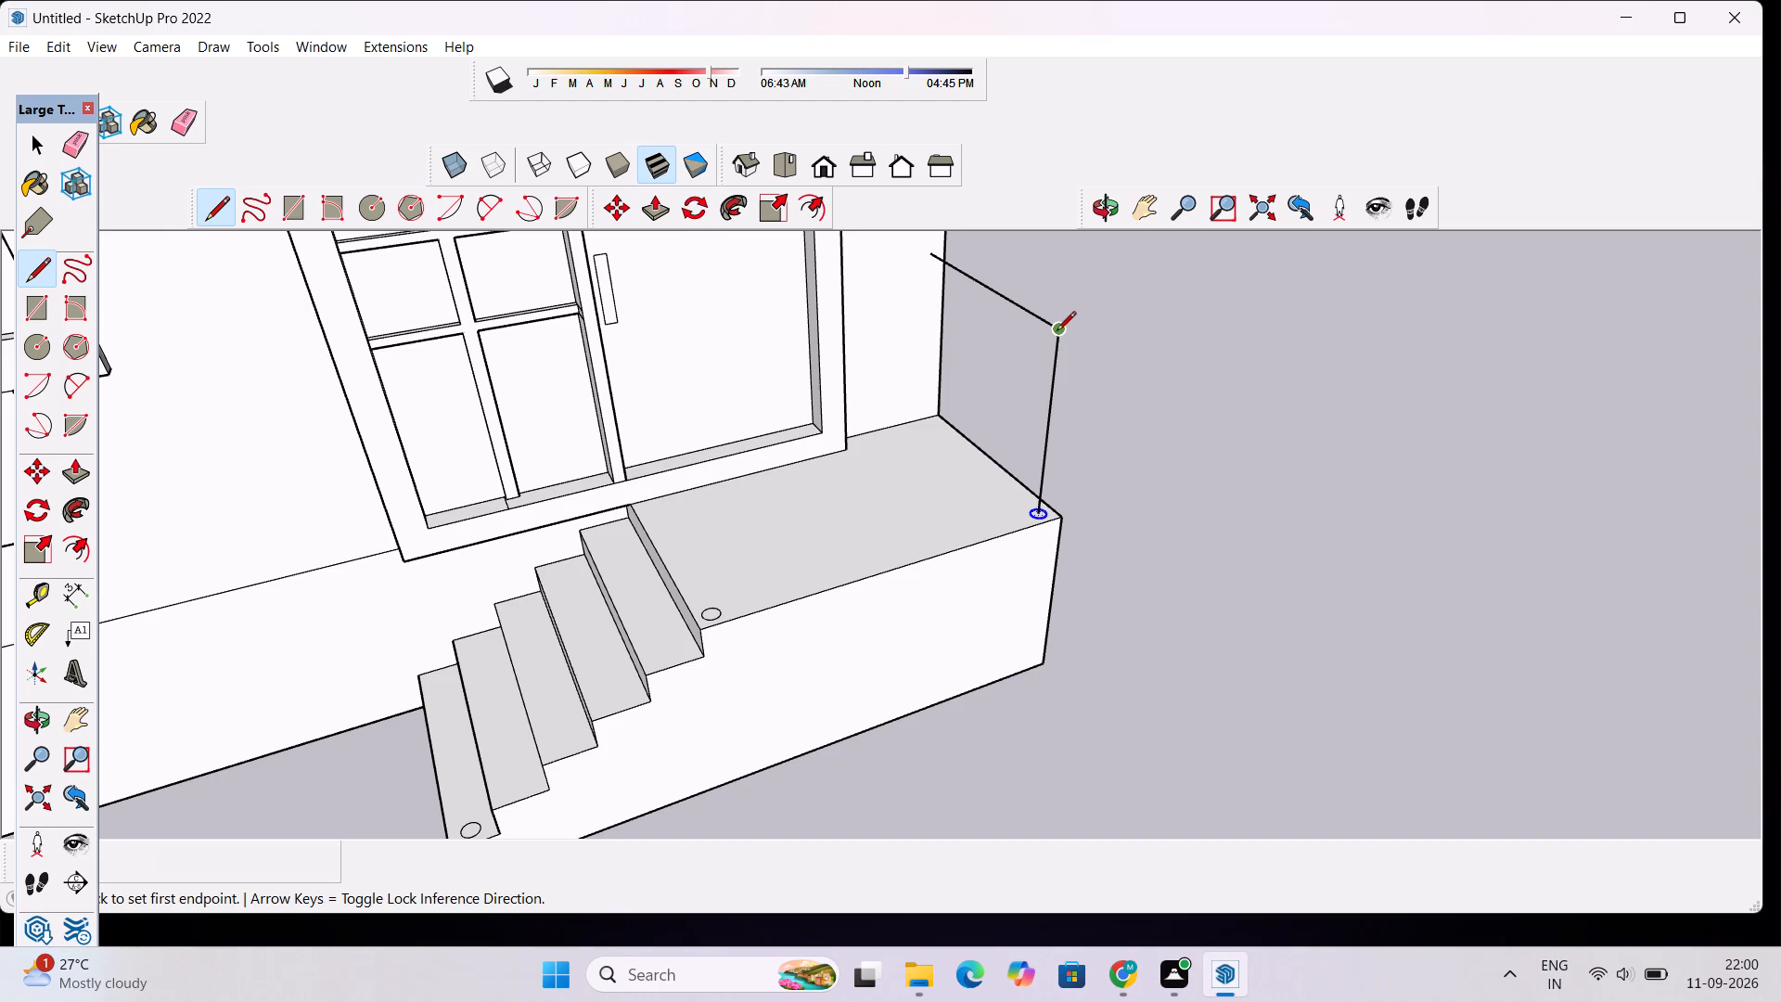
key("space")
type("l")
scroll(724, 607, "up", 7)
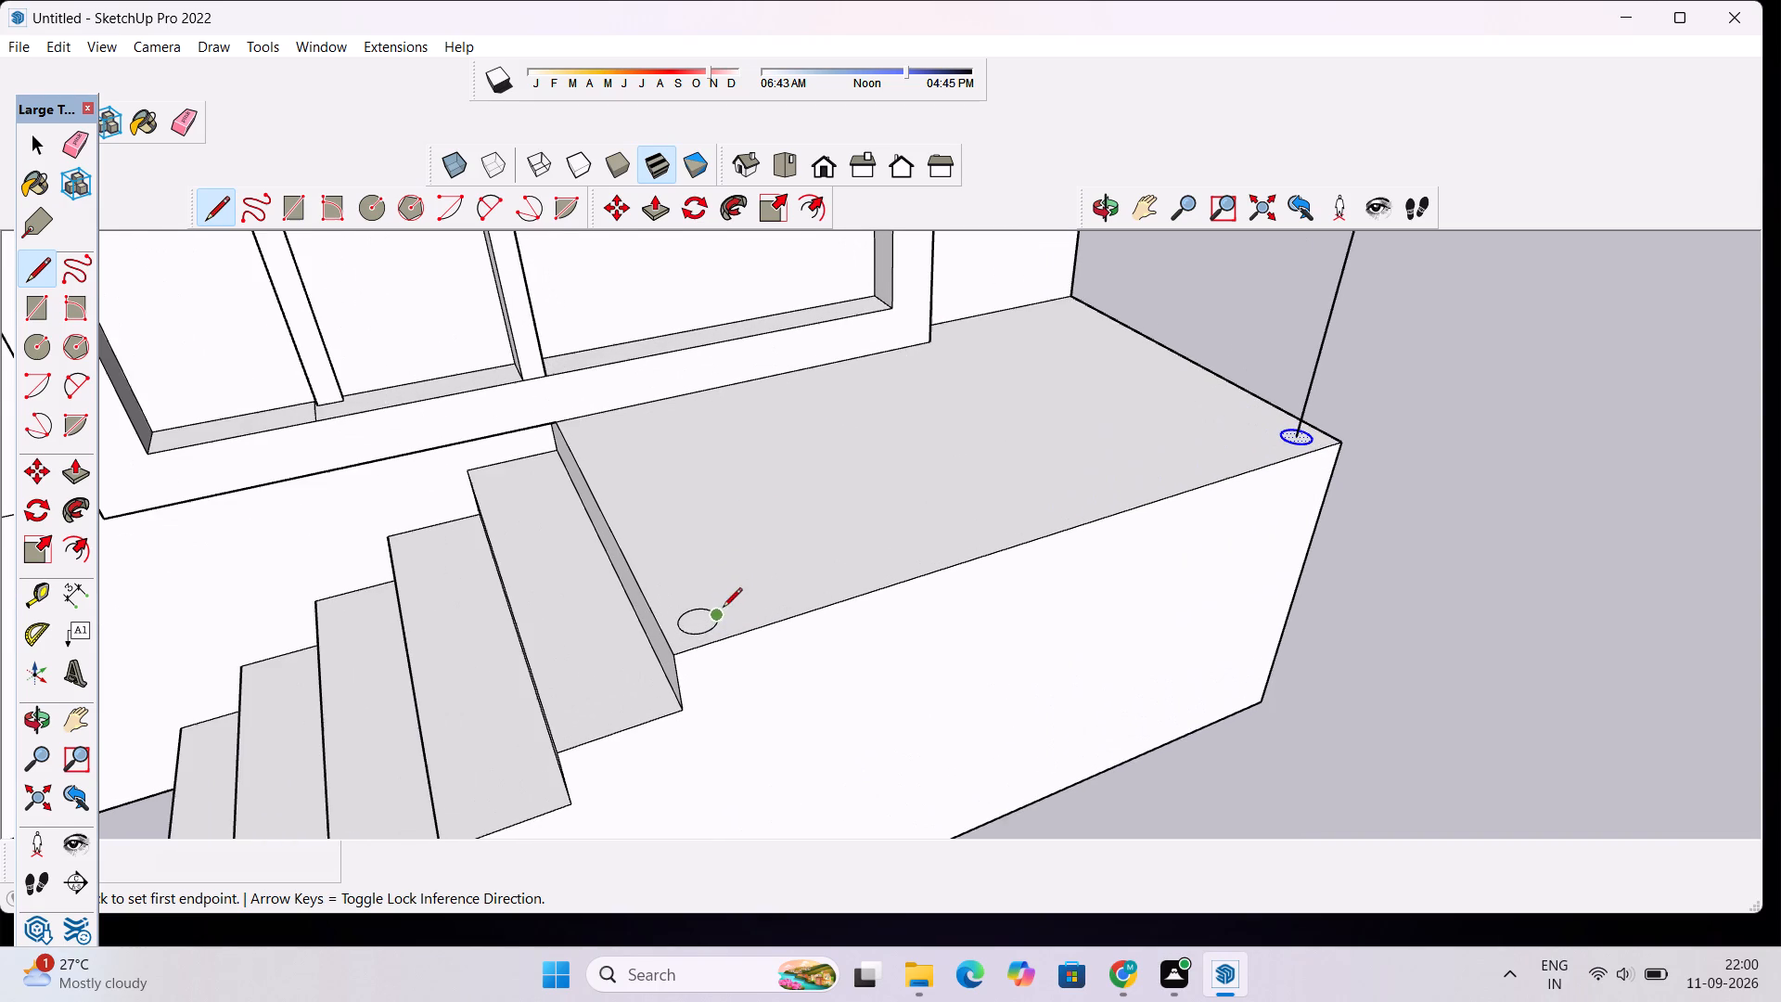
left_click(693, 623)
scroll(687, 573, "down", 4)
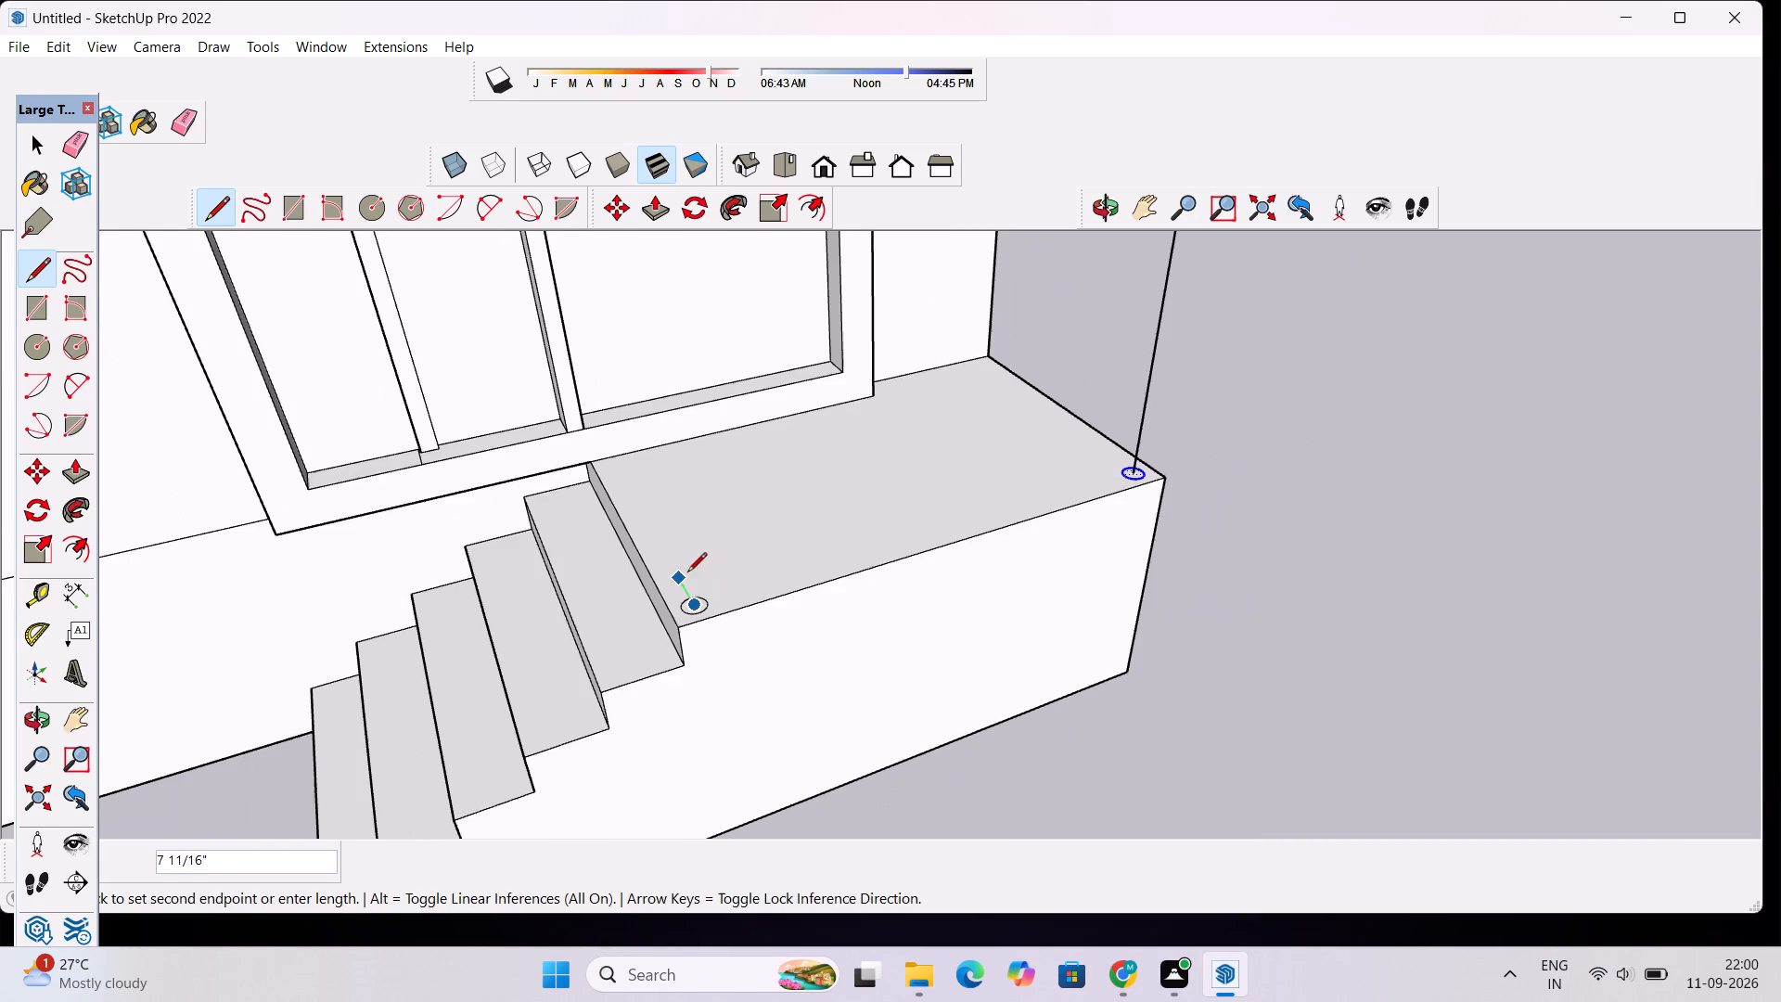
scroll(695, 518, "down", 8)
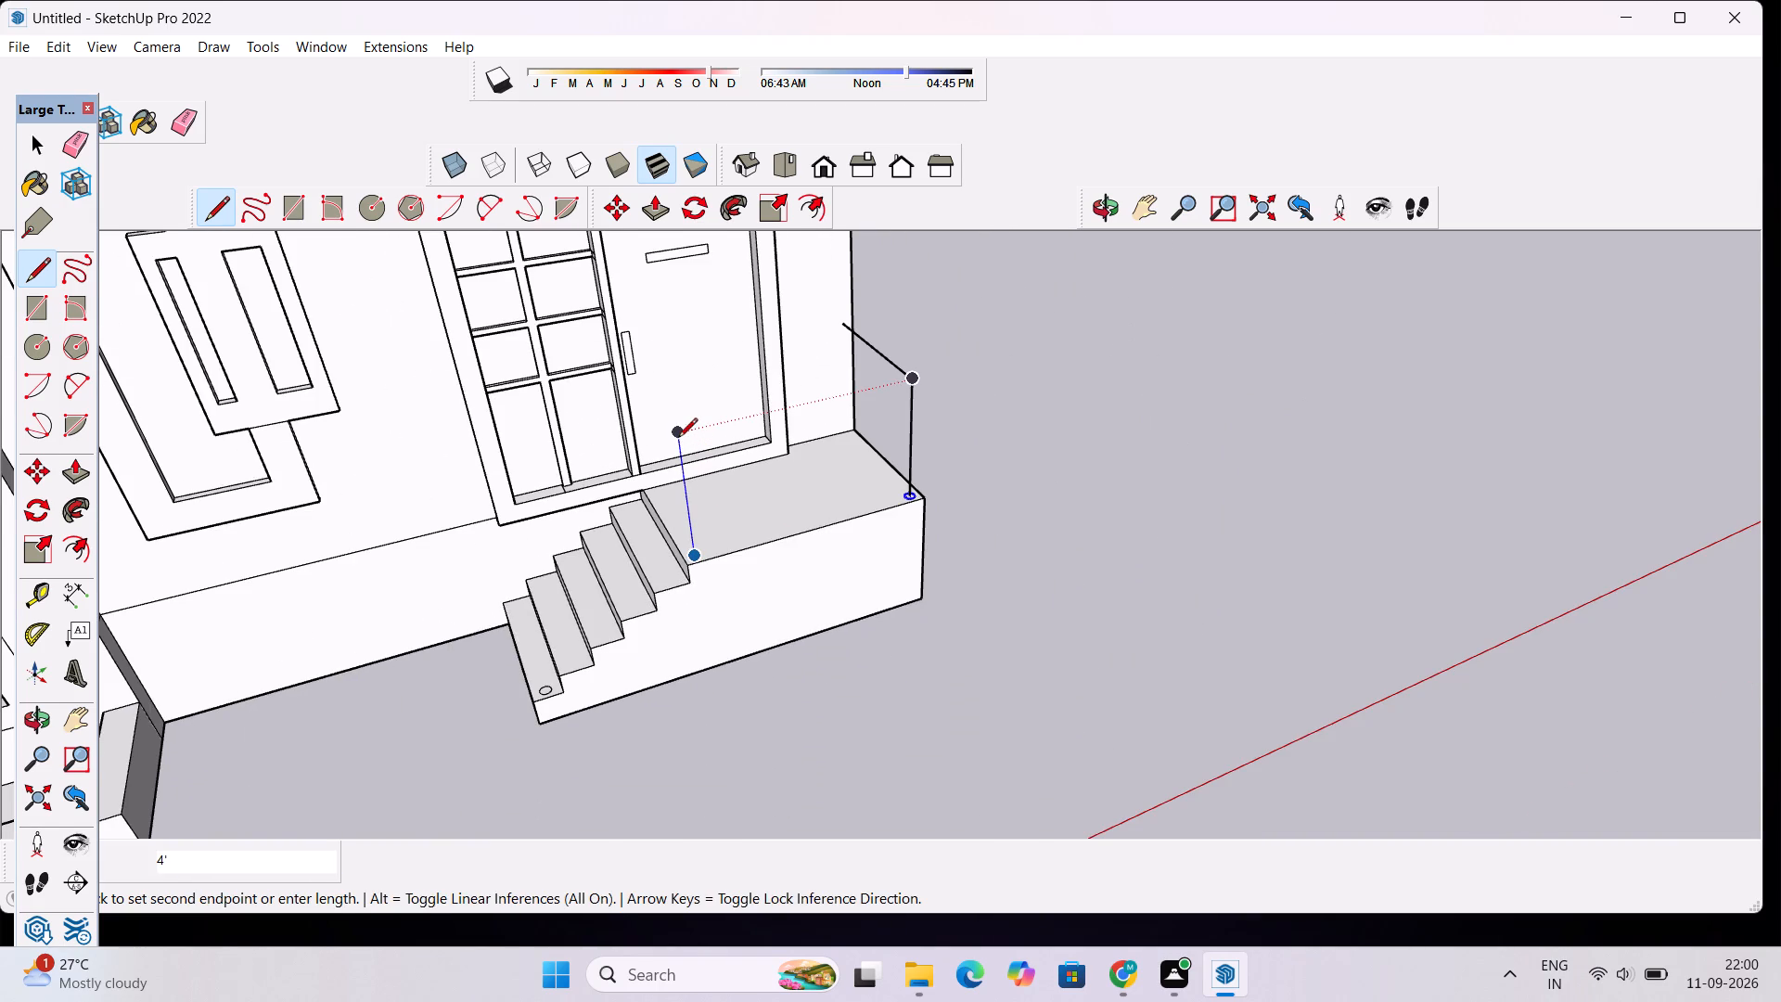
left_click(676, 435)
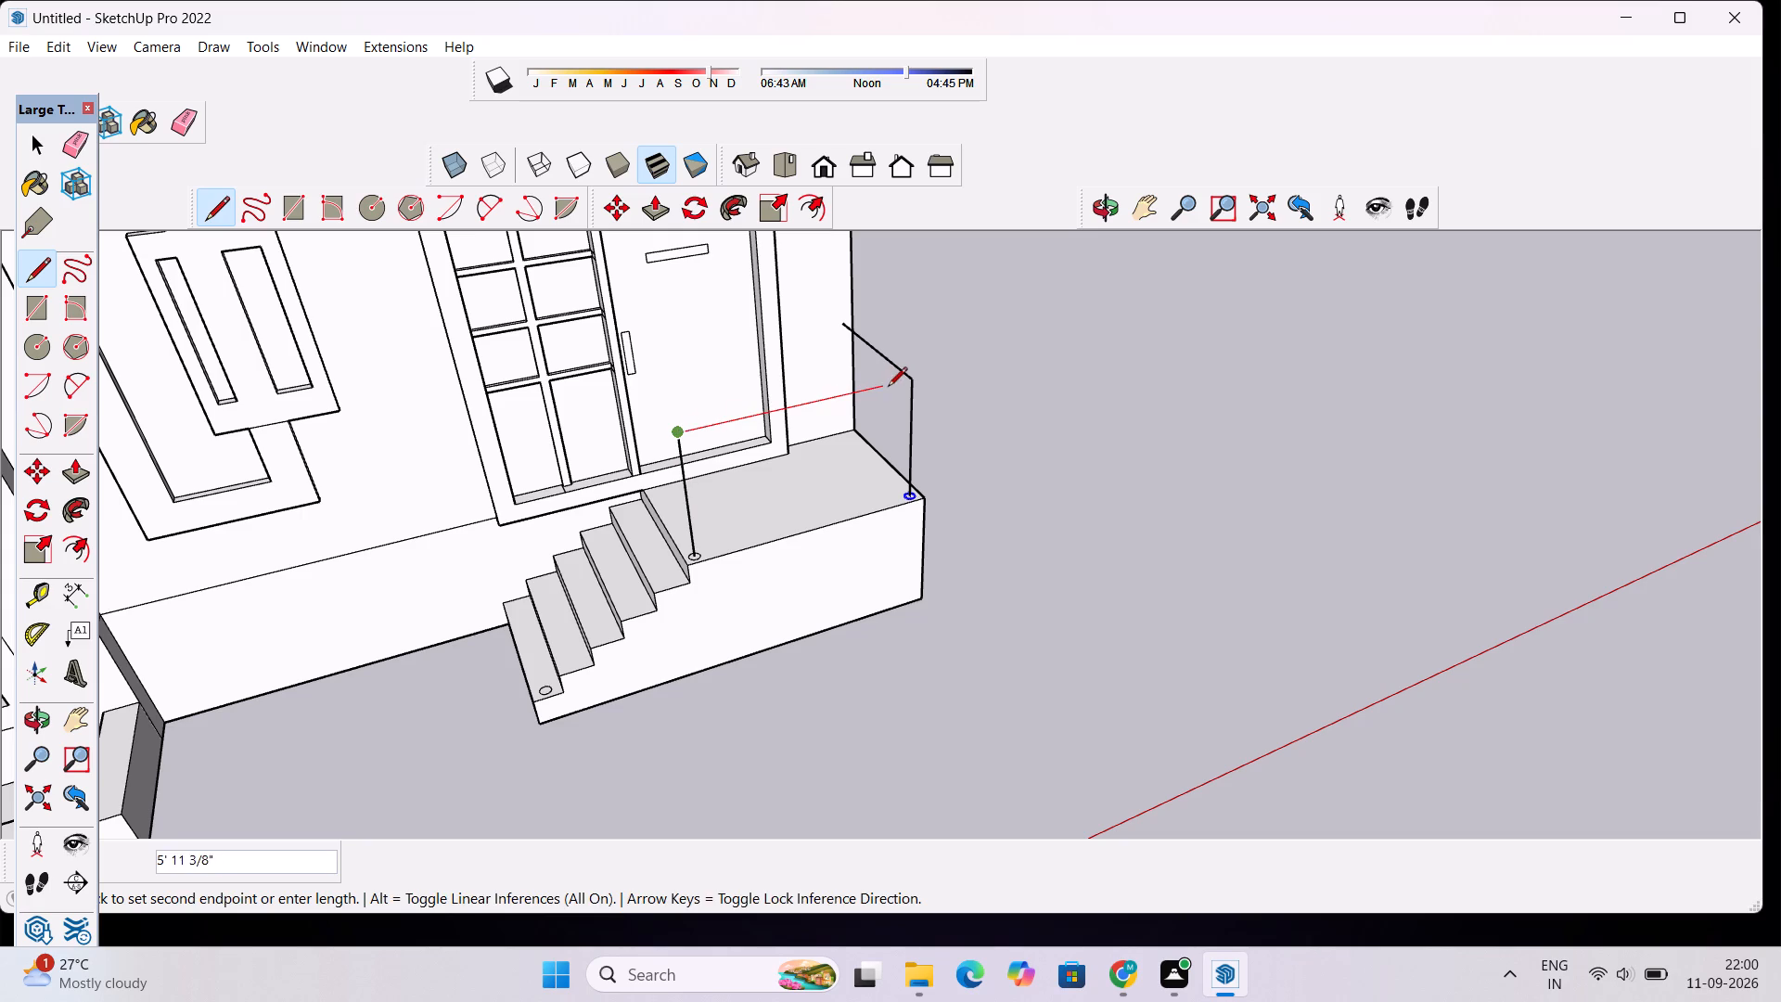
left_click(907, 383)
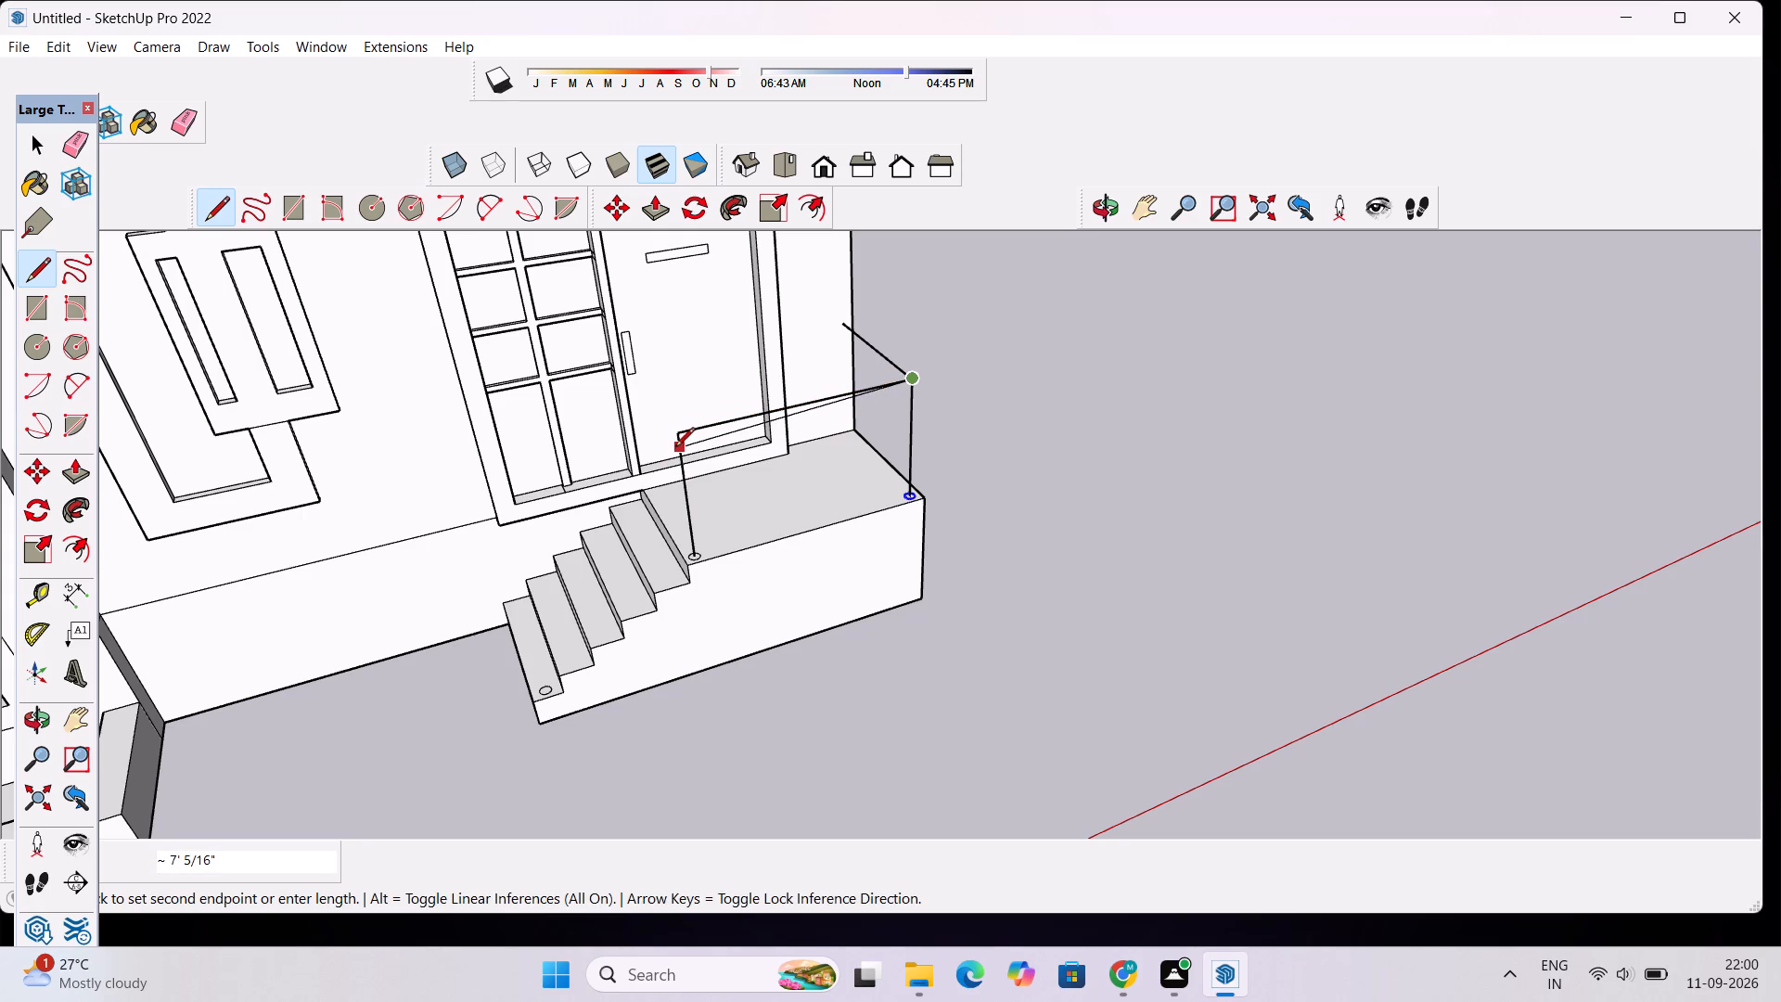
key("space")
key("l")
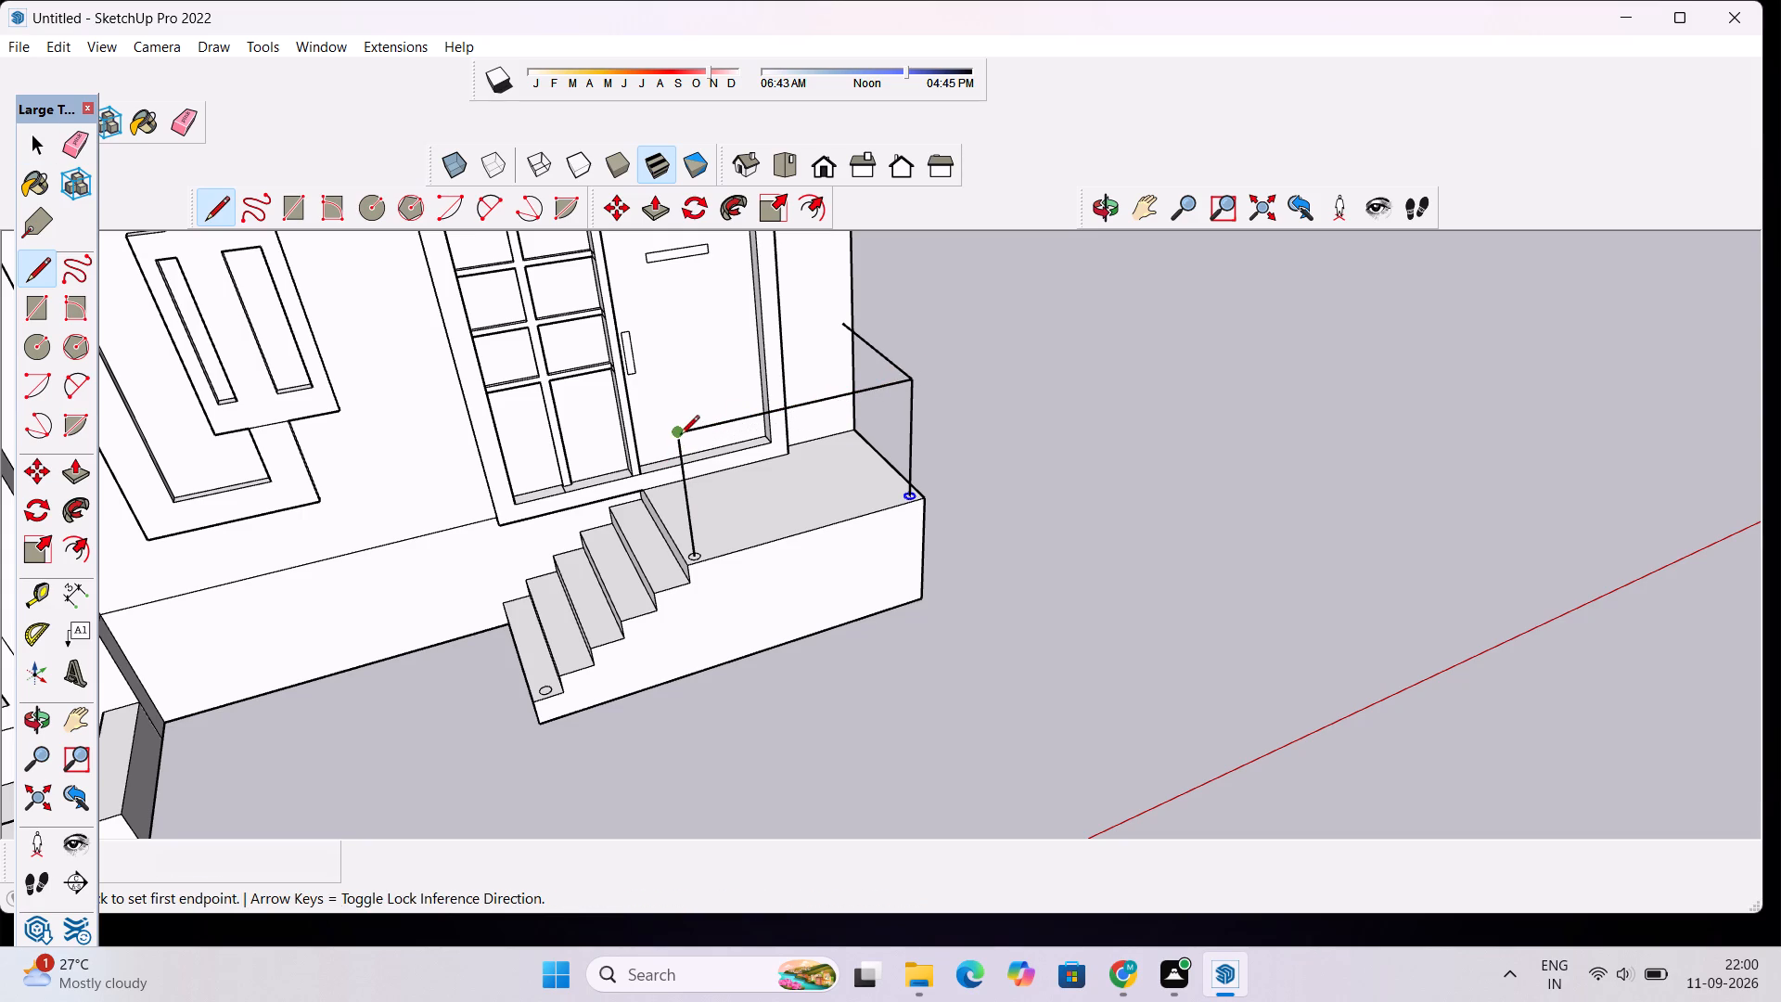
key("space")
Draw a 4' vertical line from the bottom step circle's centre and a sloped line from its top to the top of the stair-head post line.
scroll(550, 655, "up", 6)
key("l")
scroll(548, 718, "up", 4)
left_click(536, 720)
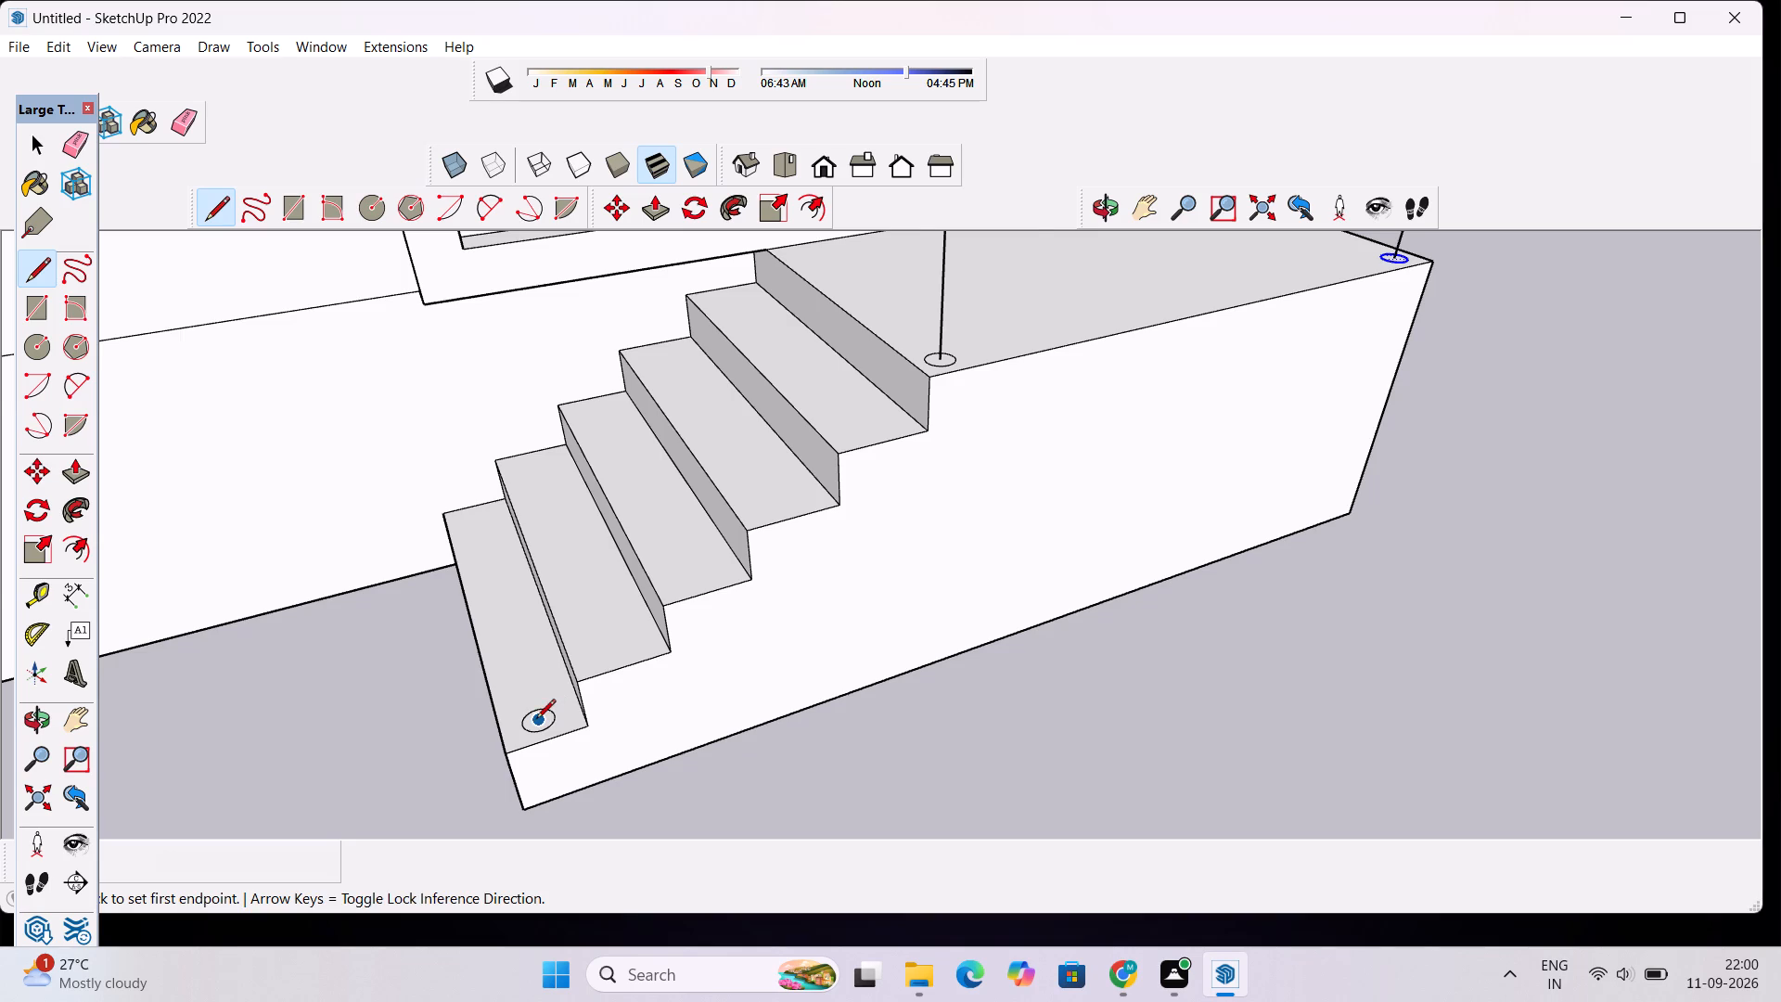
scroll(540, 689, "down", 8)
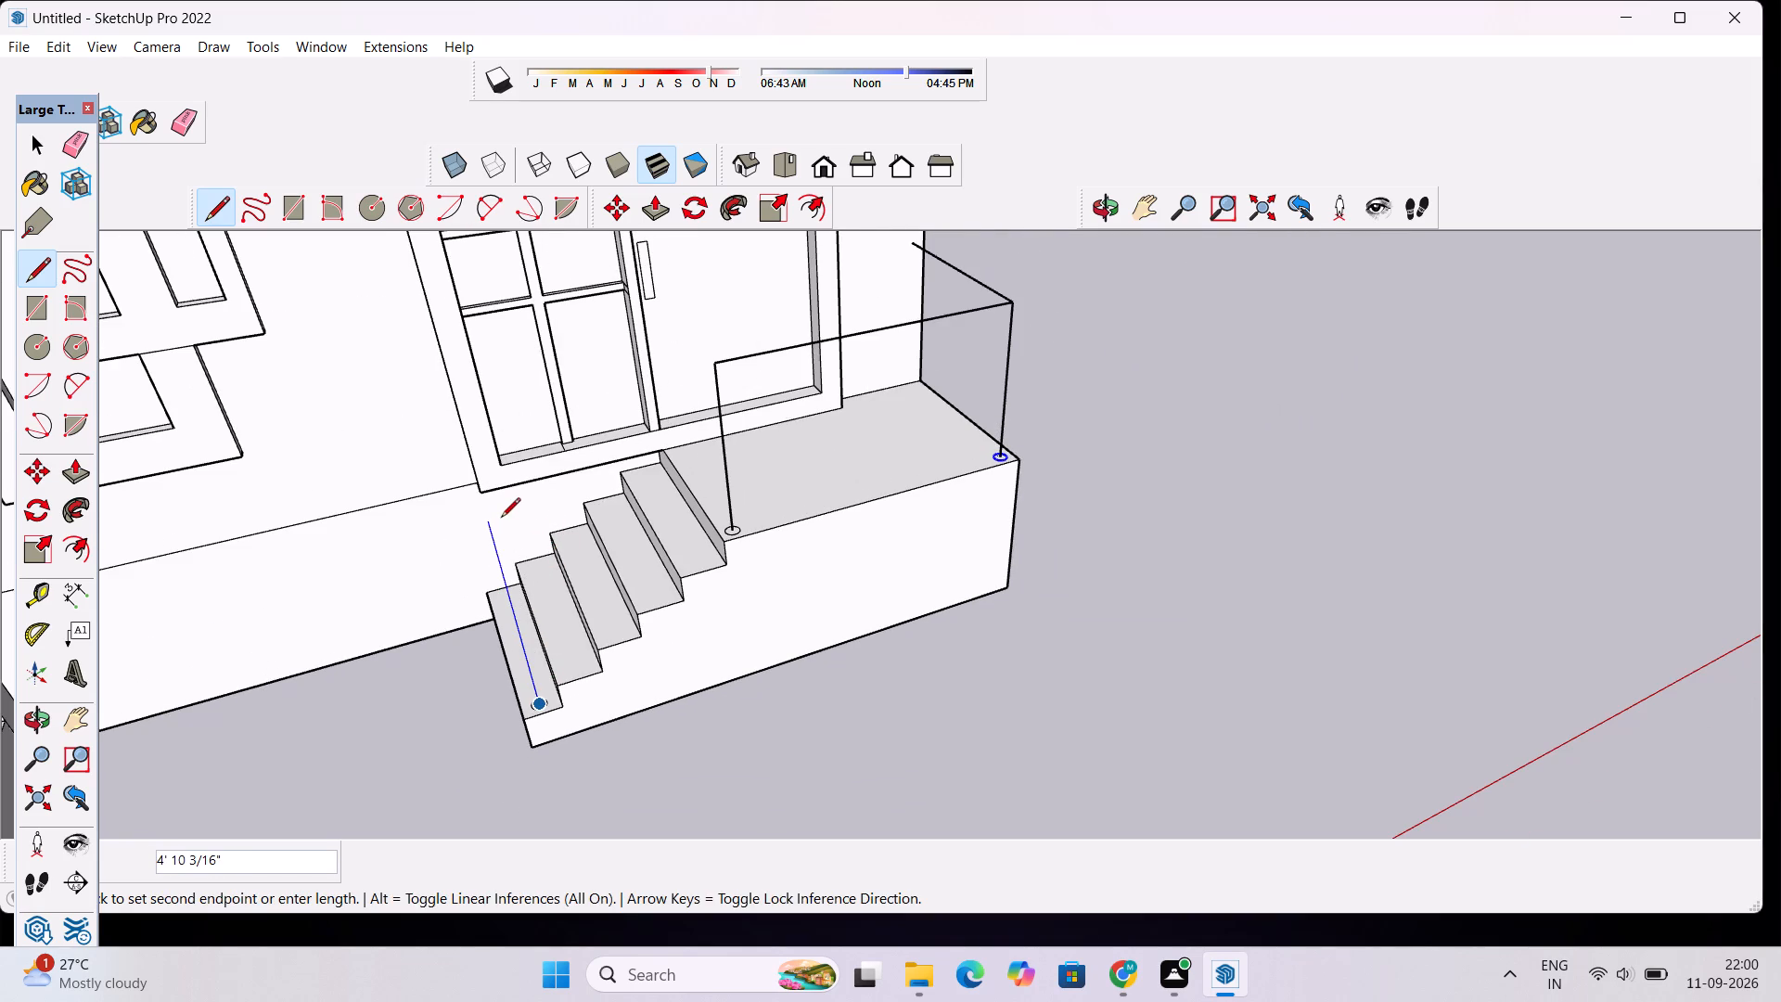
type("4'")
key("Return")
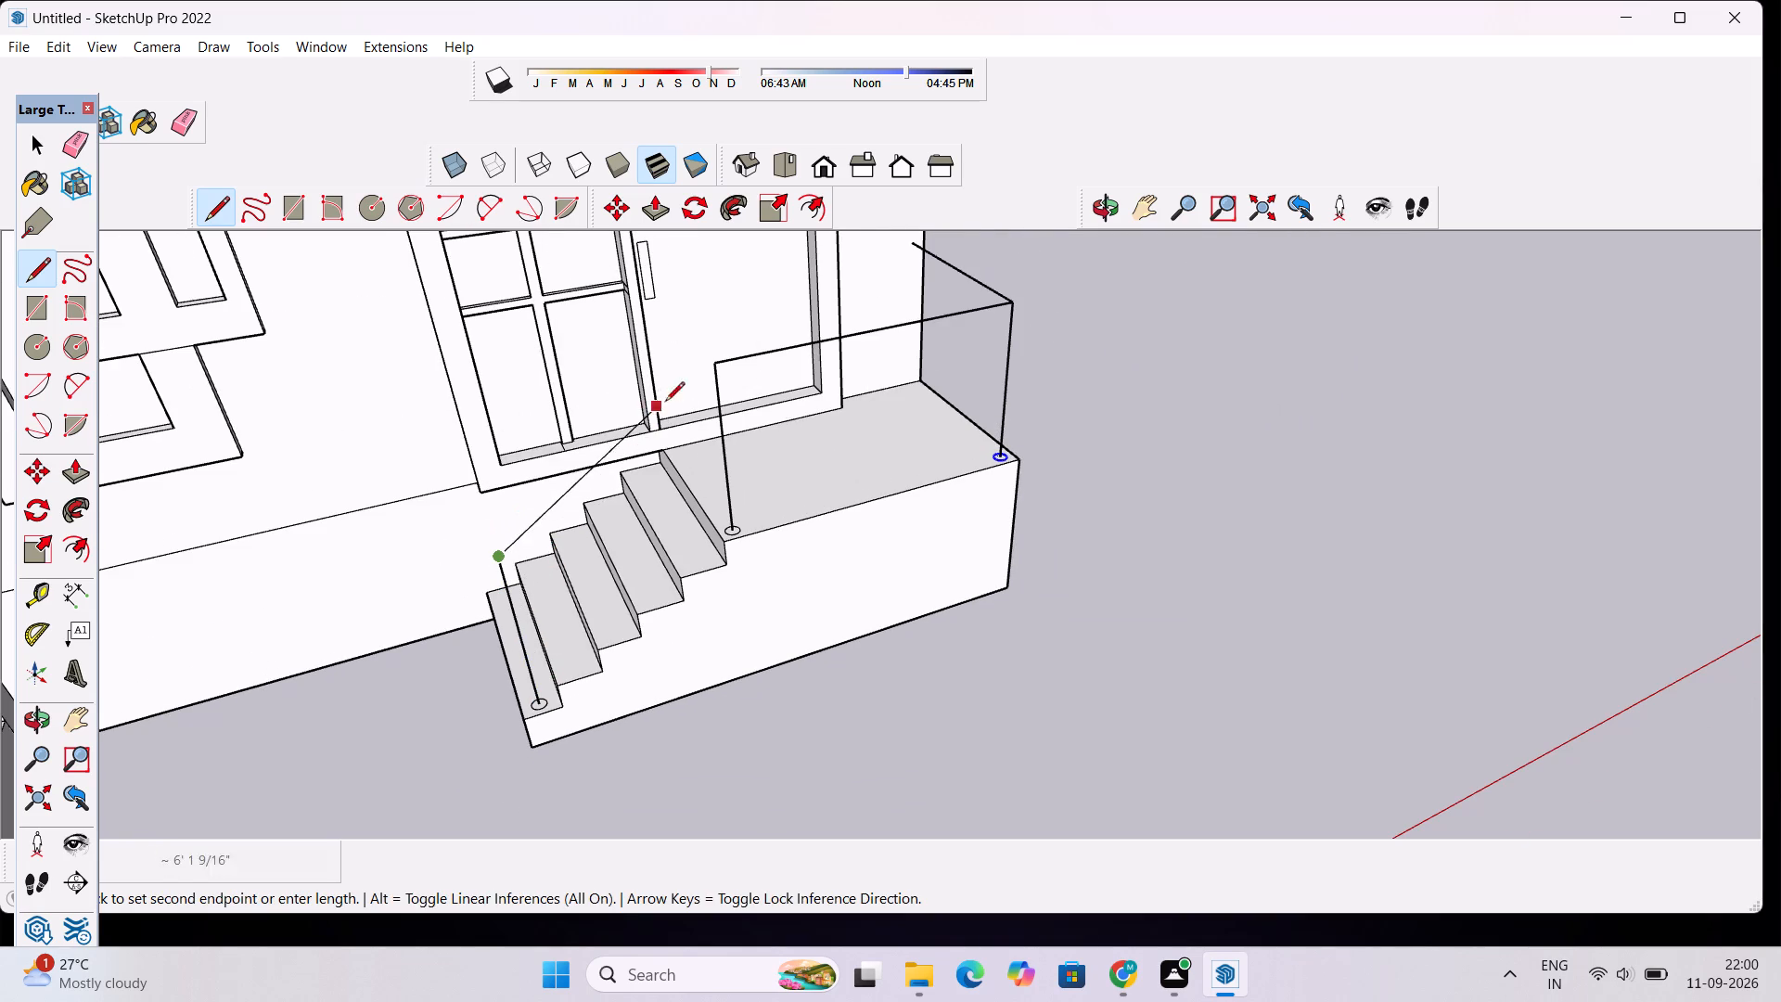
left_click(713, 369)
key("space")
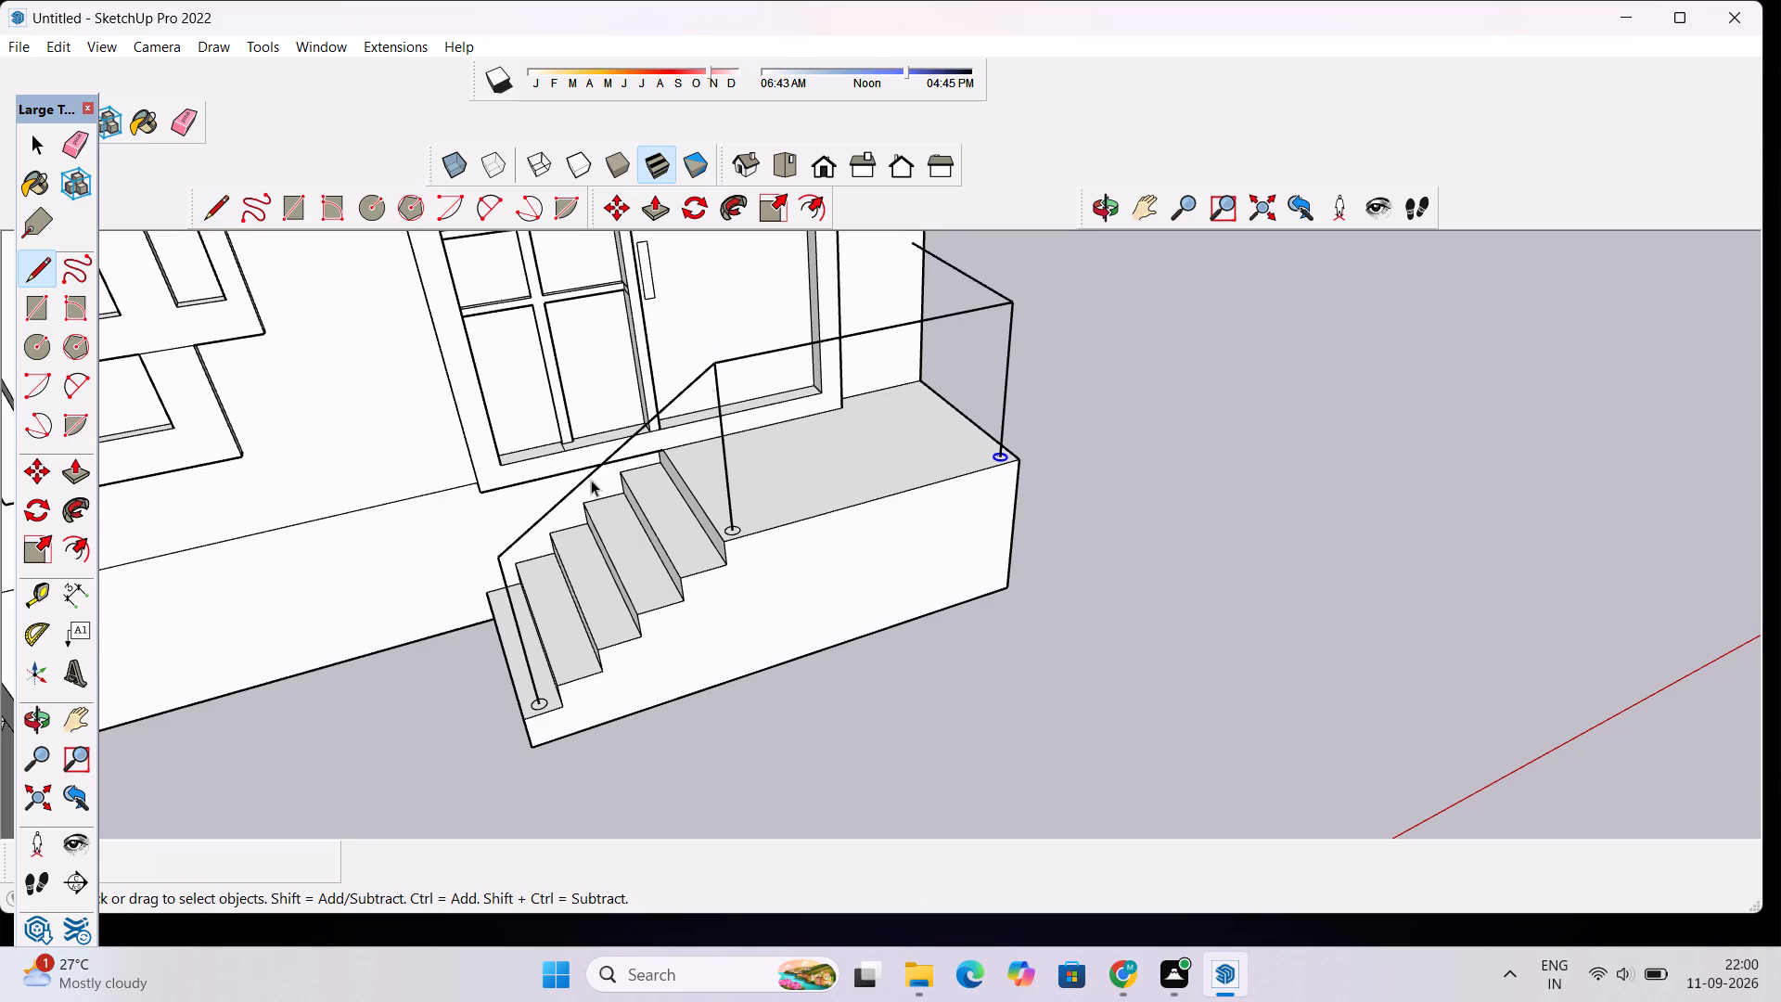
Draw a circle of 2" radius centred where the bottom post line meets the sloped handrail line.
left_click(1096, 218)
left_click_drag(735, 409, 972, 347)
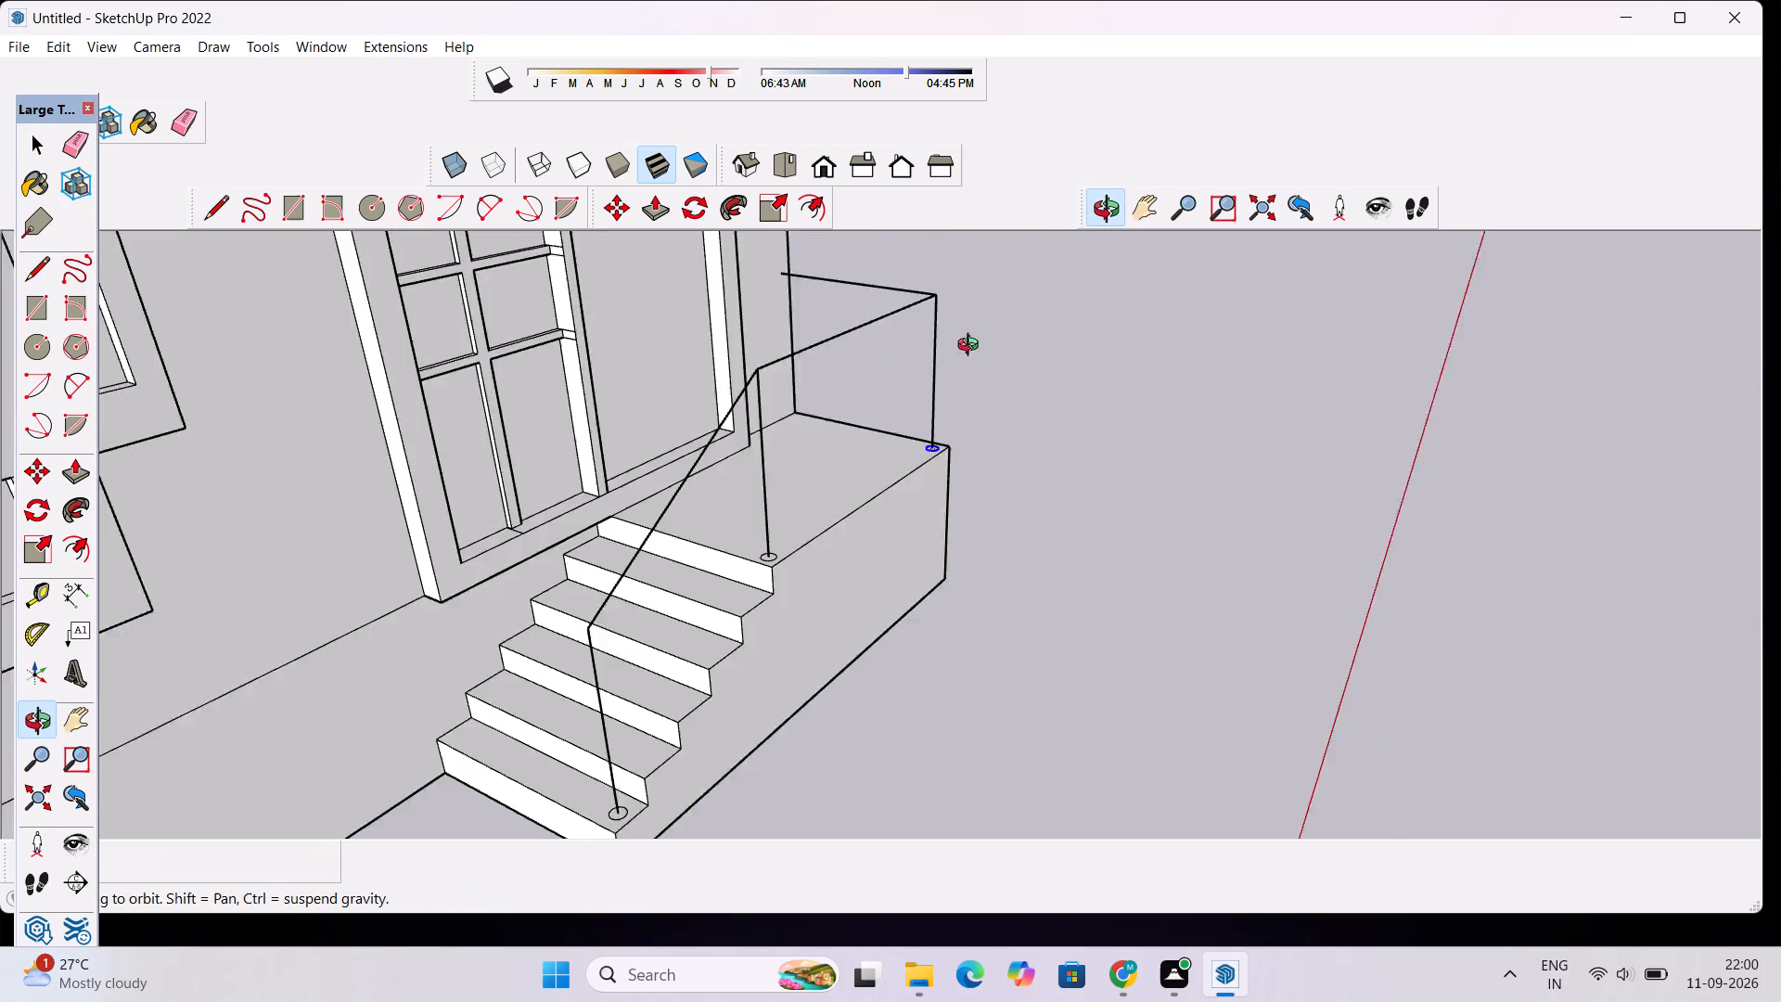
left_click_drag(972, 347, 980, 341)
scroll(1001, 325, "down", 4)
scroll(777, 504, "up", 4)
left_click_drag(793, 520, 875, 526)
scroll(825, 532, "up", 3)
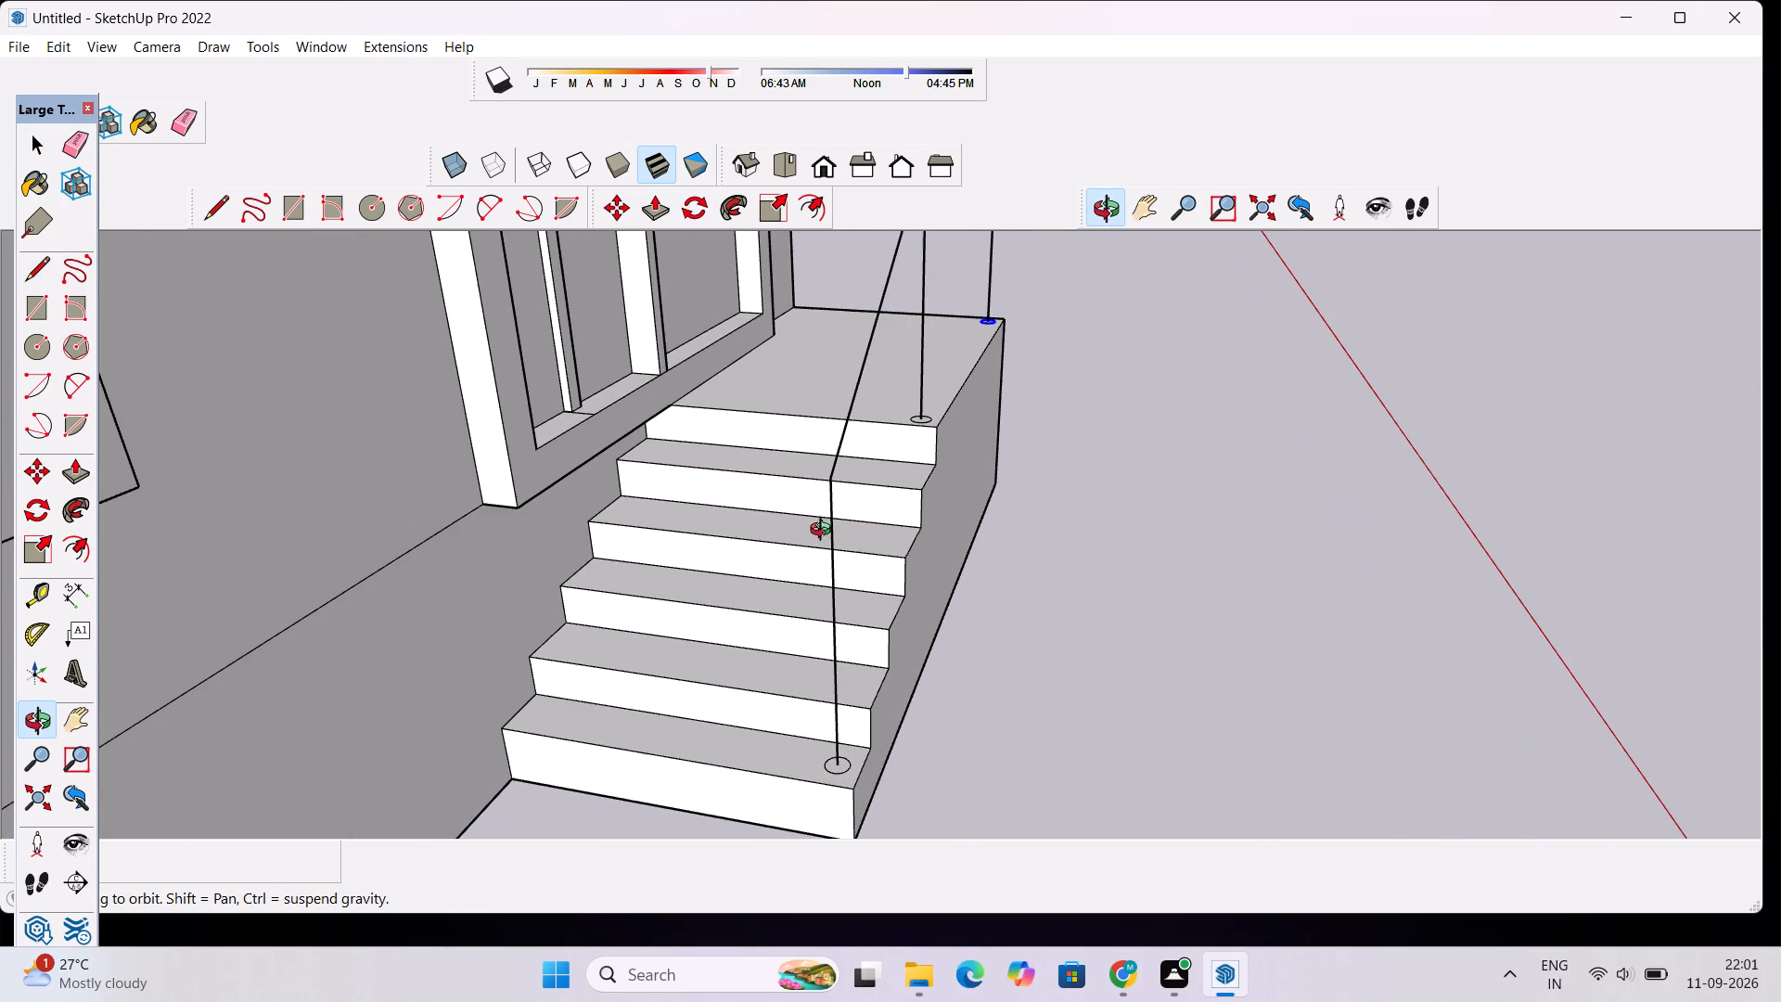
left_click_drag(810, 512, 836, 530)
scroll(847, 507, "up", 4)
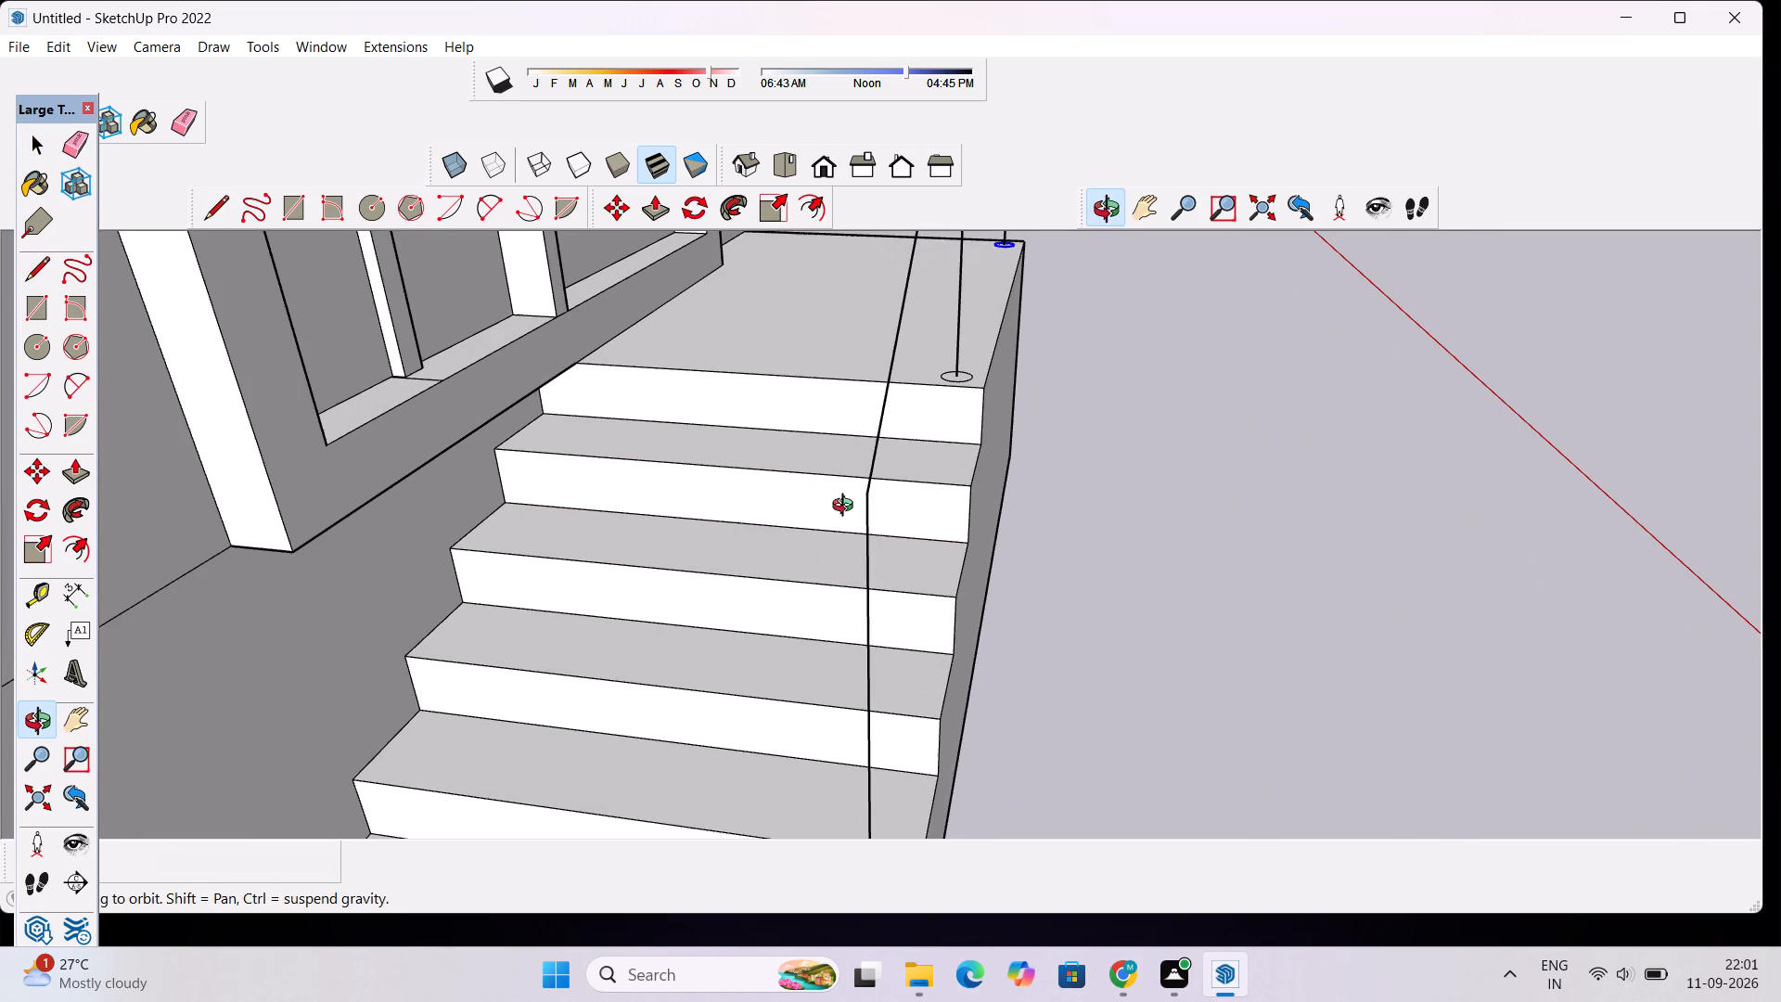
key("c")
left_click(864, 495)
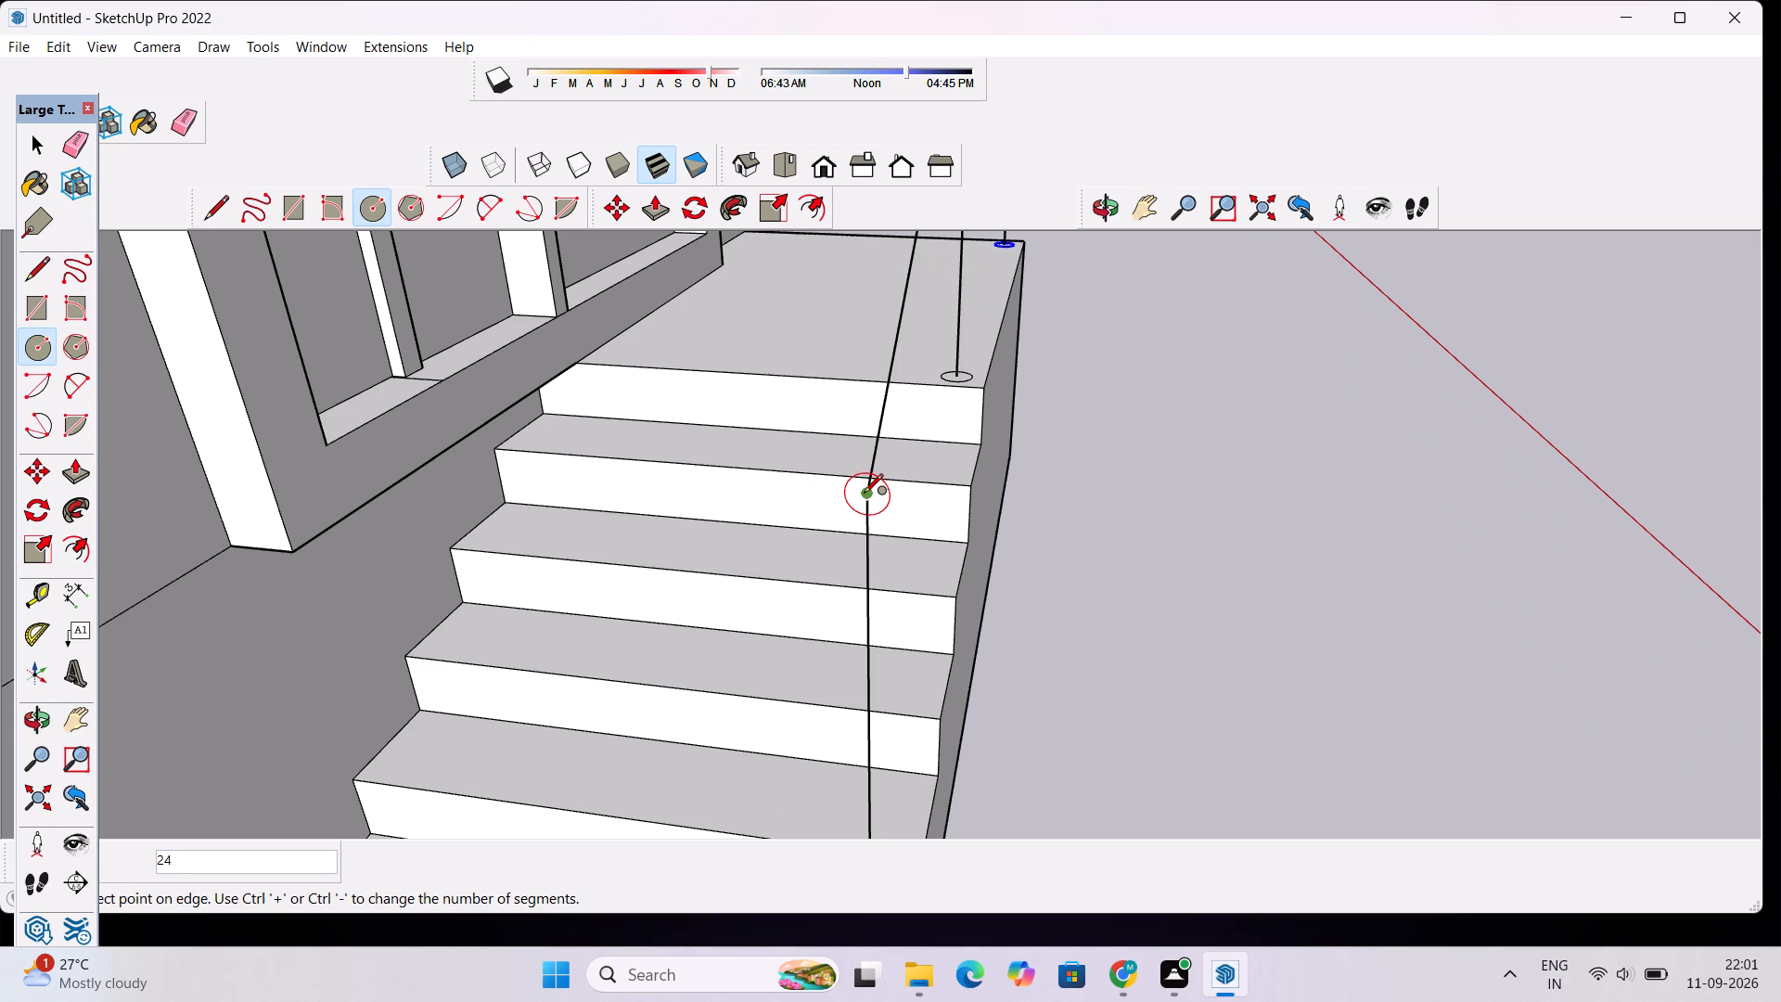
type("2\"")
key("Return")
Select the bottom step's post circle and vertical line together with the handrail circle and the sloped handrail line.
scroll(865, 465, "down", 8)
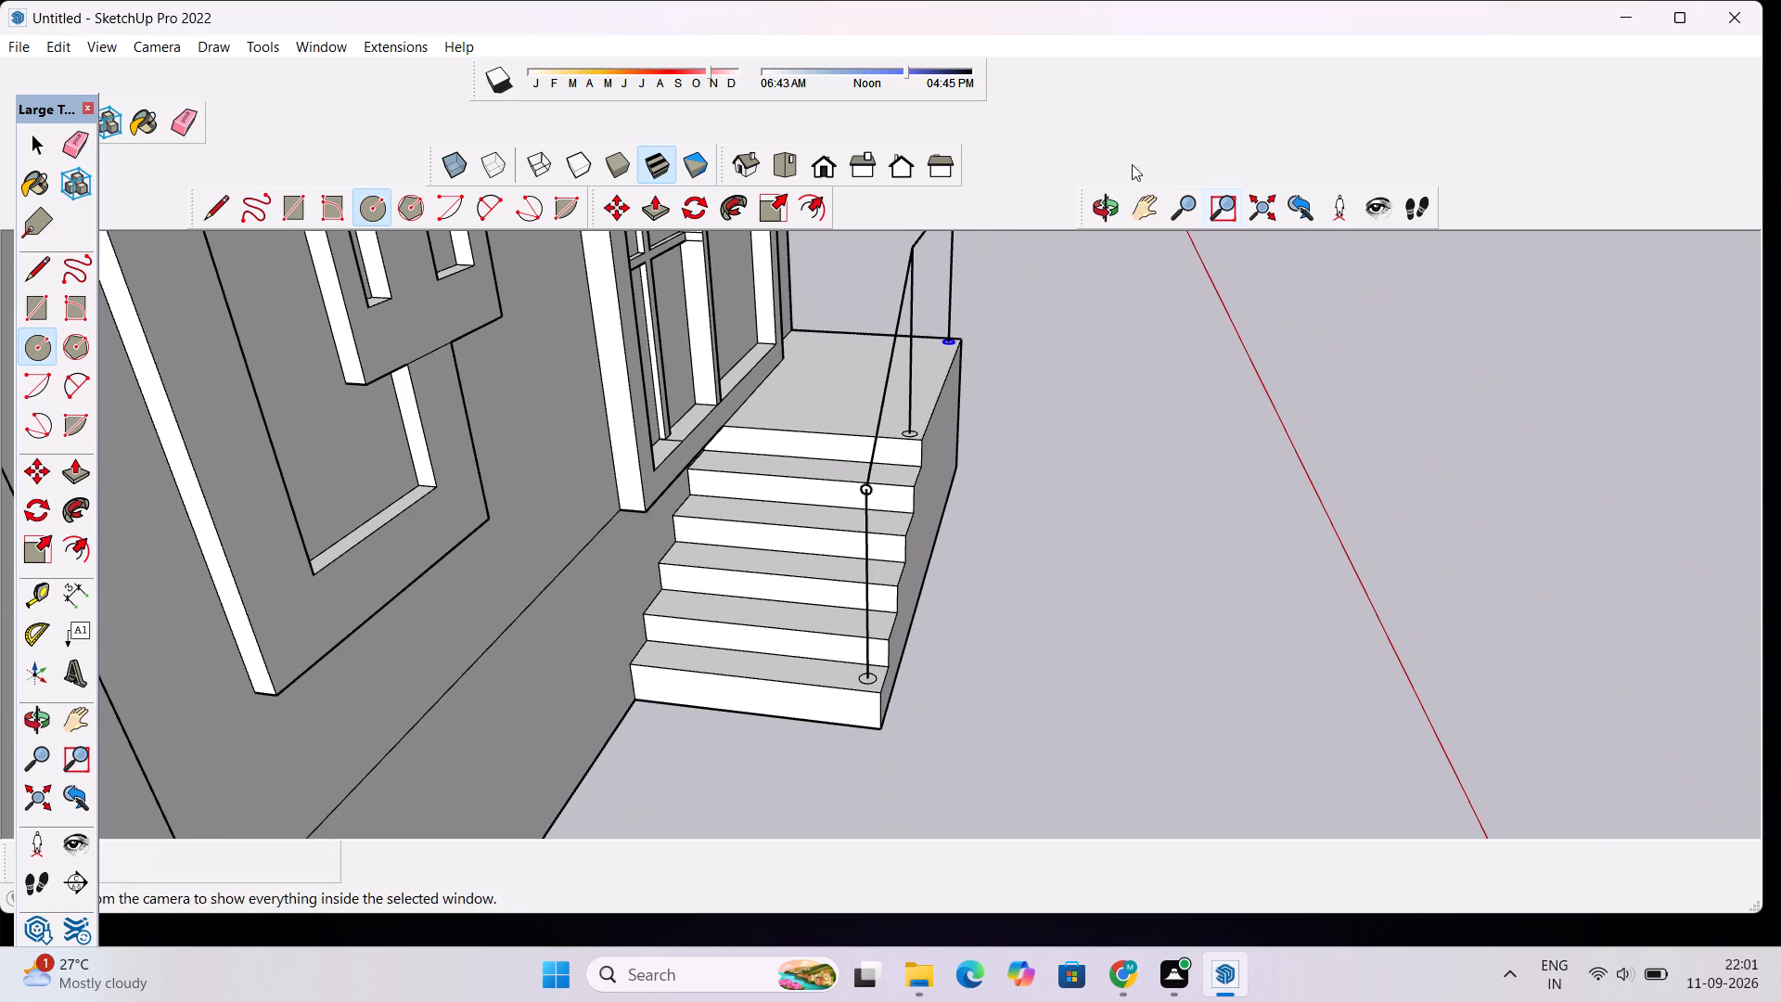
left_click(1103, 212)
left_click_drag(1176, 420, 899, 424)
scroll(942, 409, "down", 7)
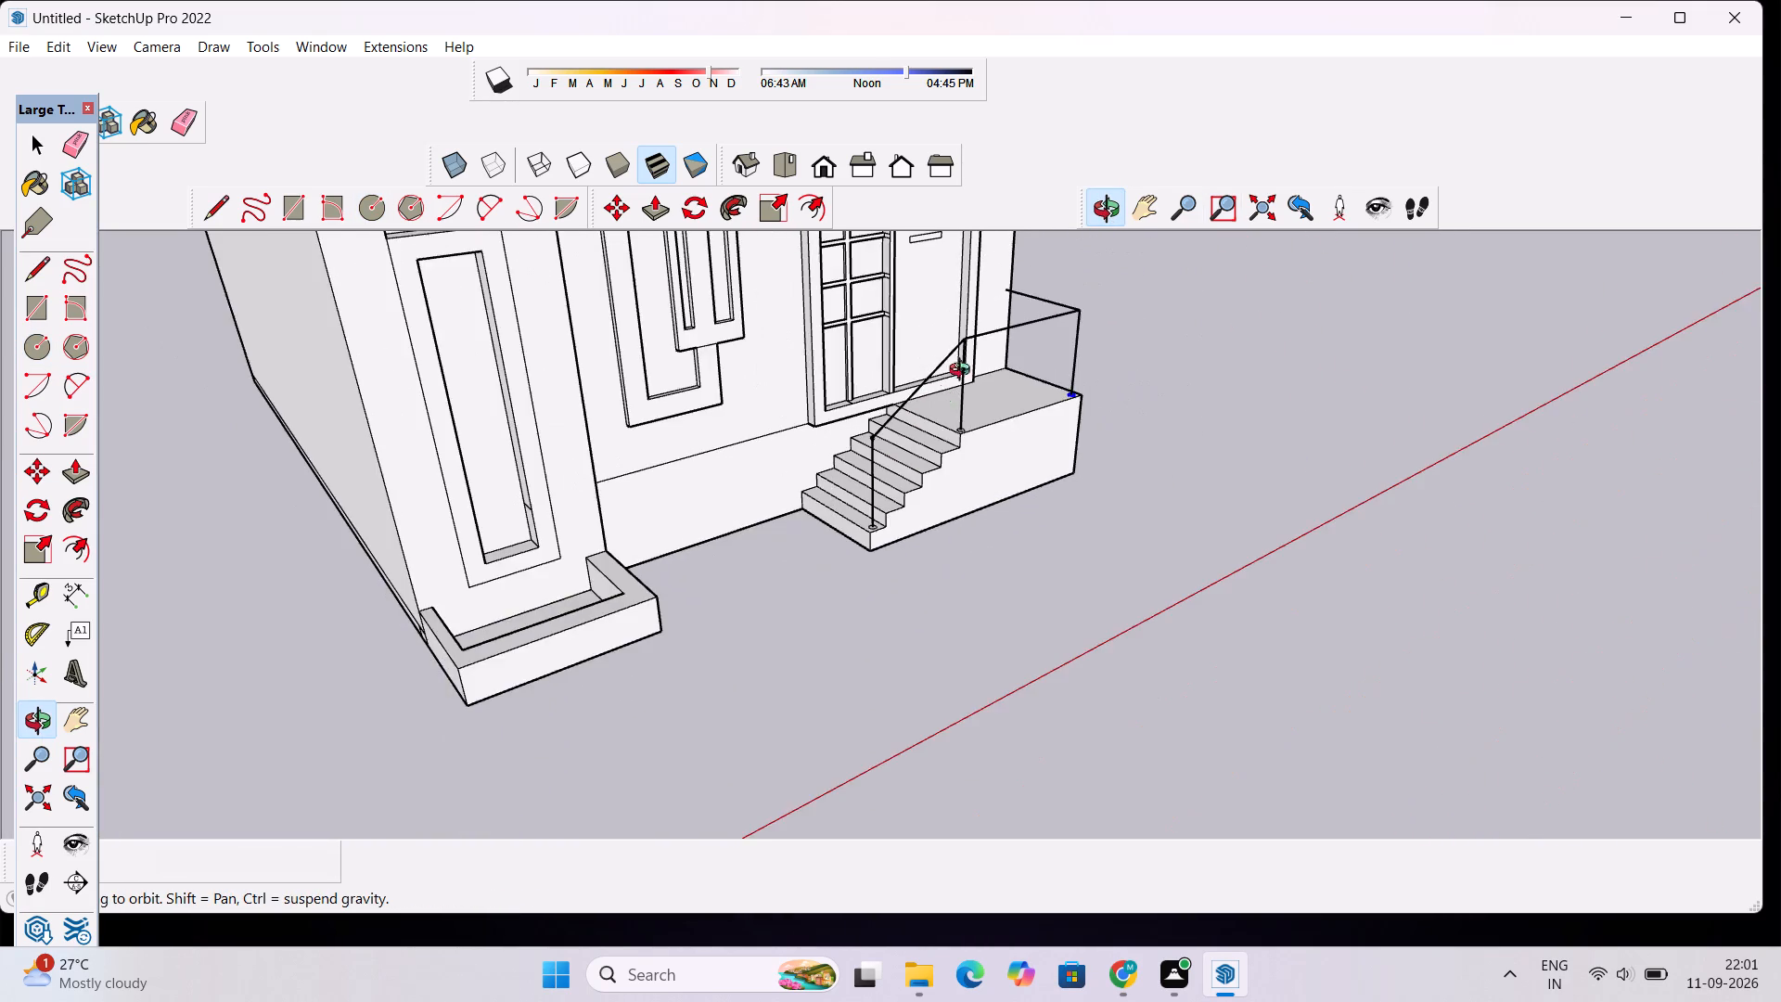
scroll(1079, 265, "up", 7)
scroll(890, 412, "down", 3)
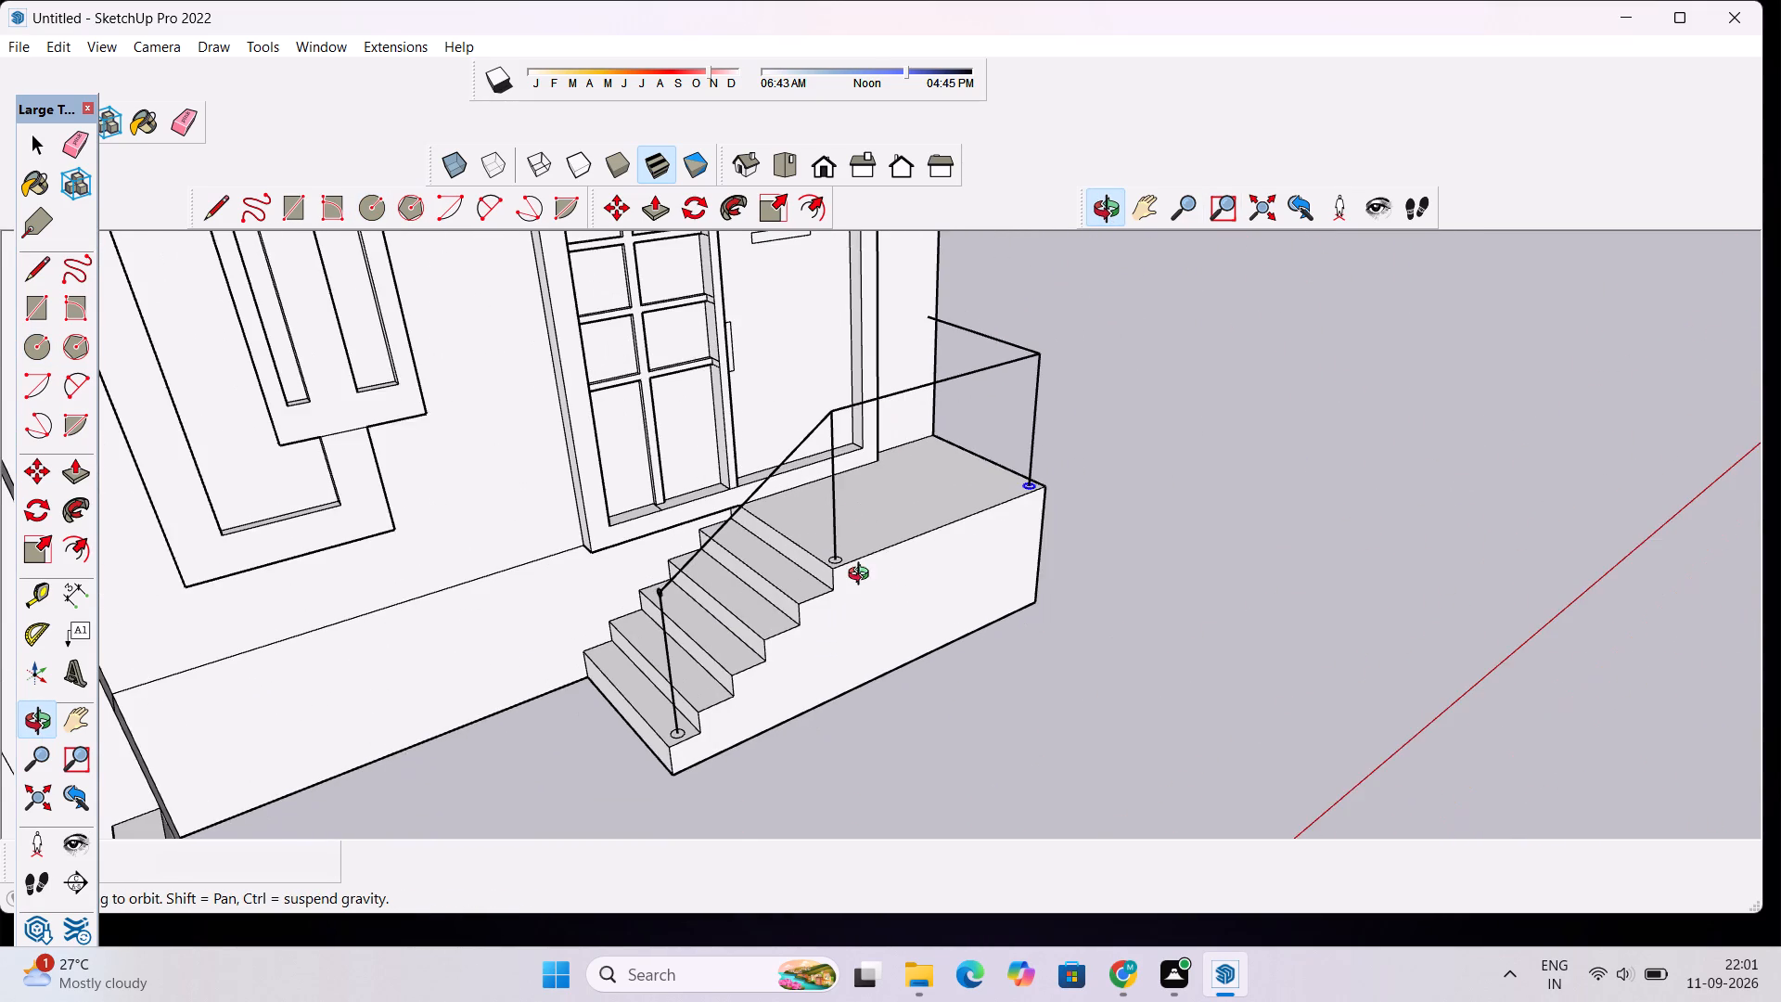
scroll(860, 585, "up", 2)
key("space")
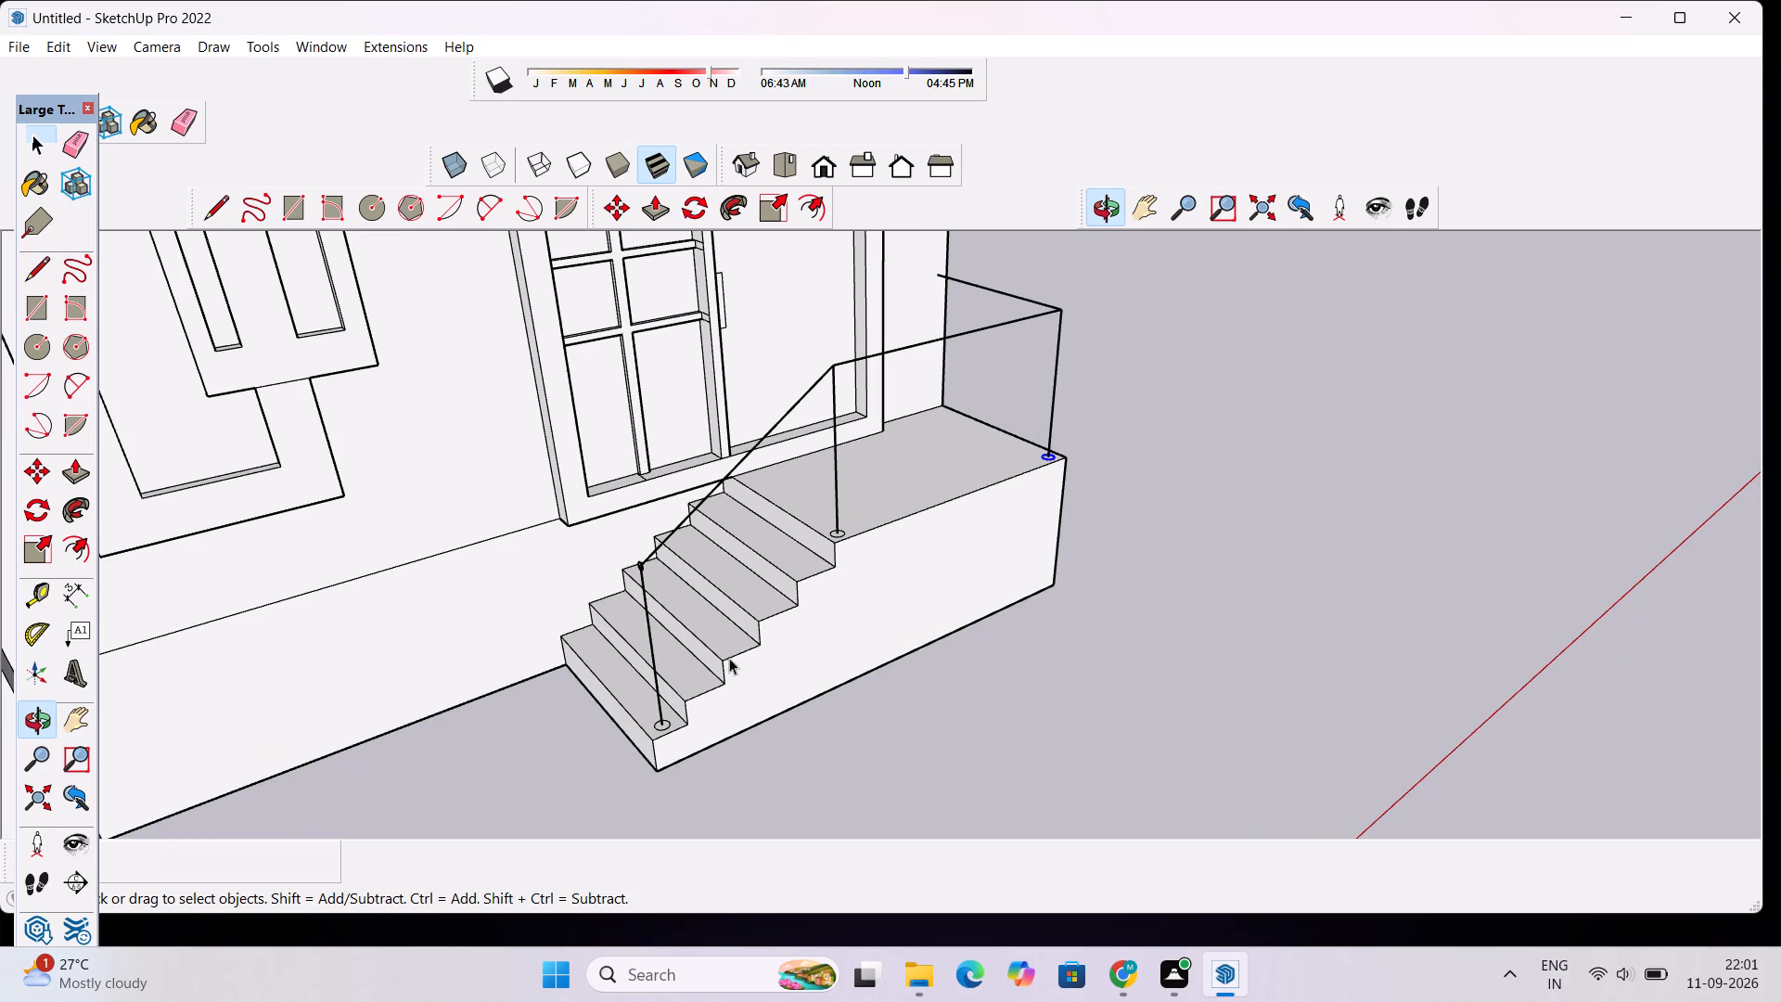
scroll(651, 755, "up", 8)
scroll(673, 684, "up", 5)
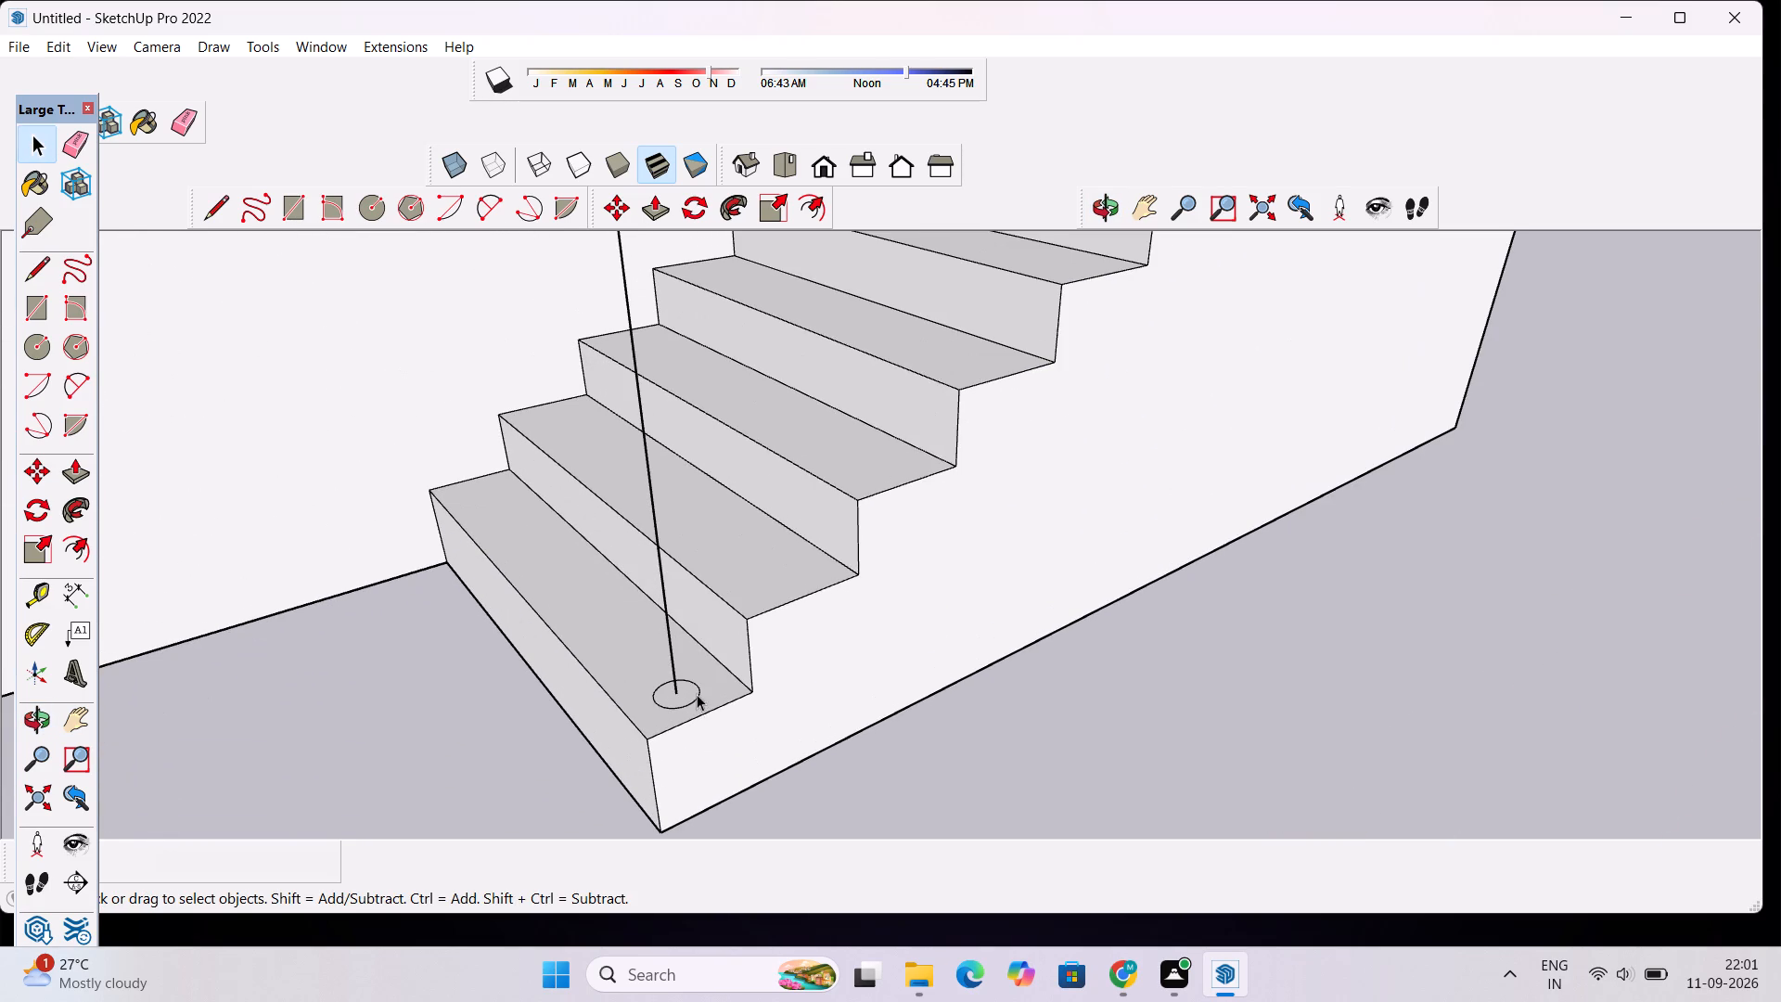
double_click(693, 694)
left_click(672, 661, "ctrl")
scroll(672, 661, "down", 2, "ctrl")
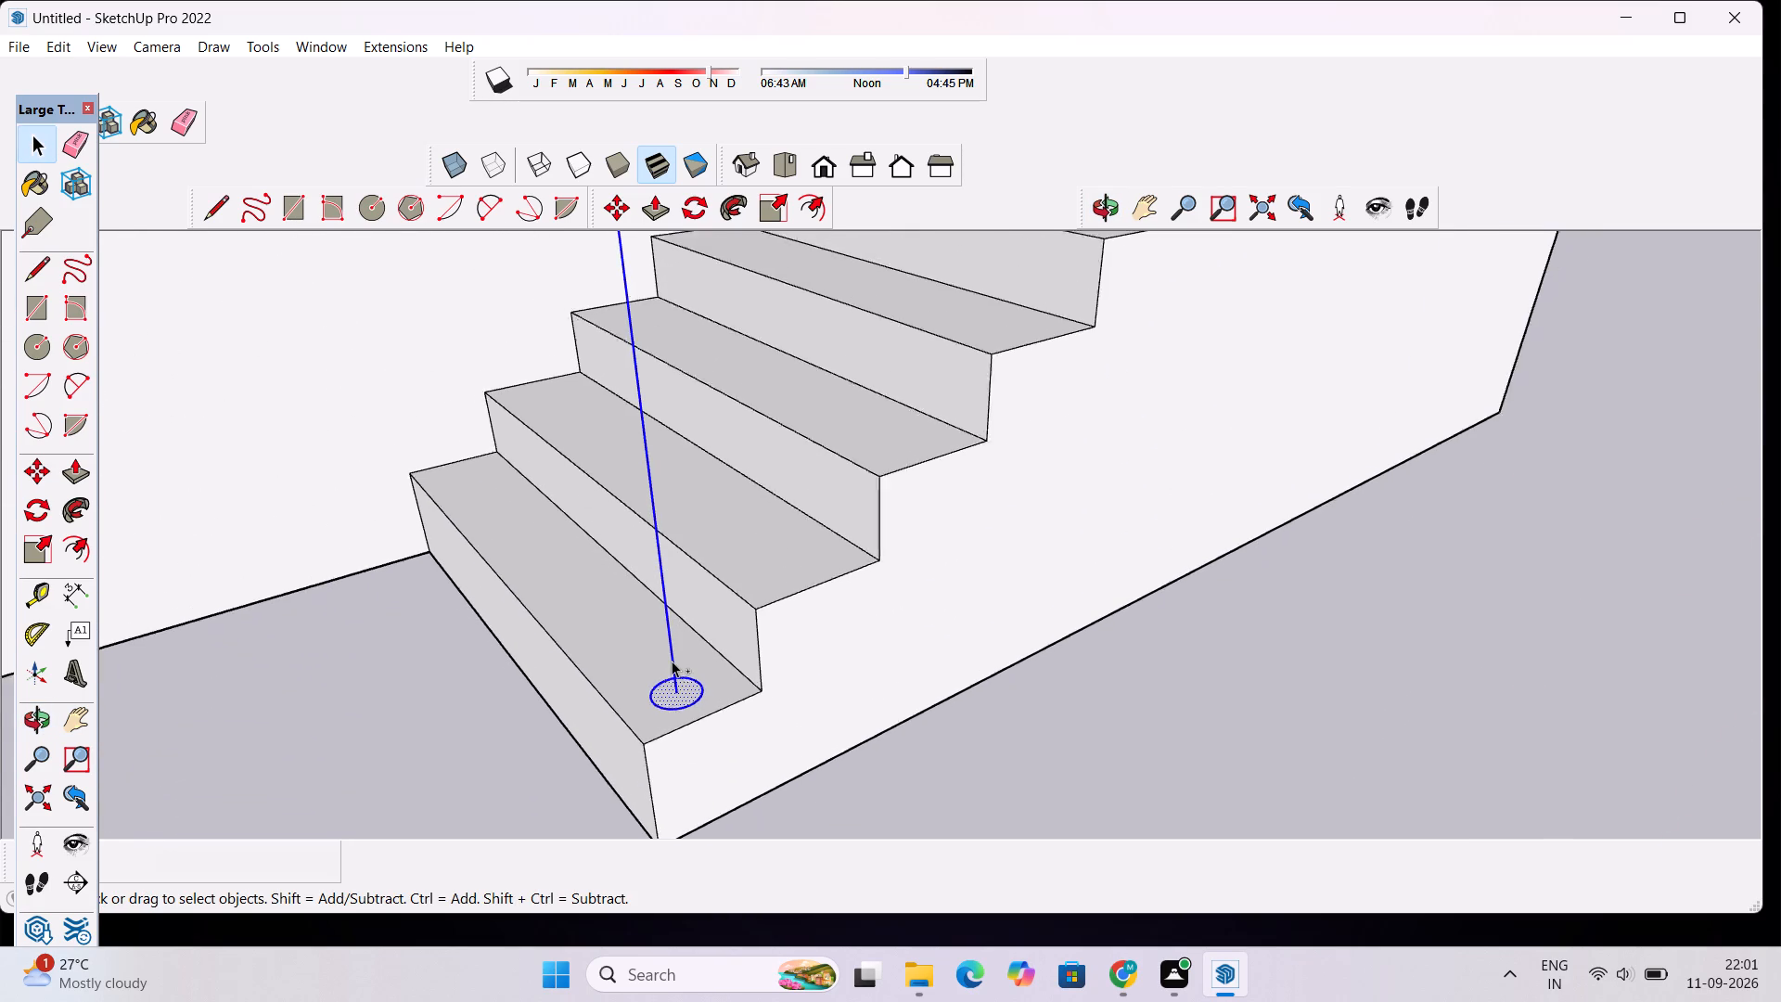
scroll(672, 661, "down", 7, "ctrl")
scroll(639, 333, "up", 9, "ctrl")
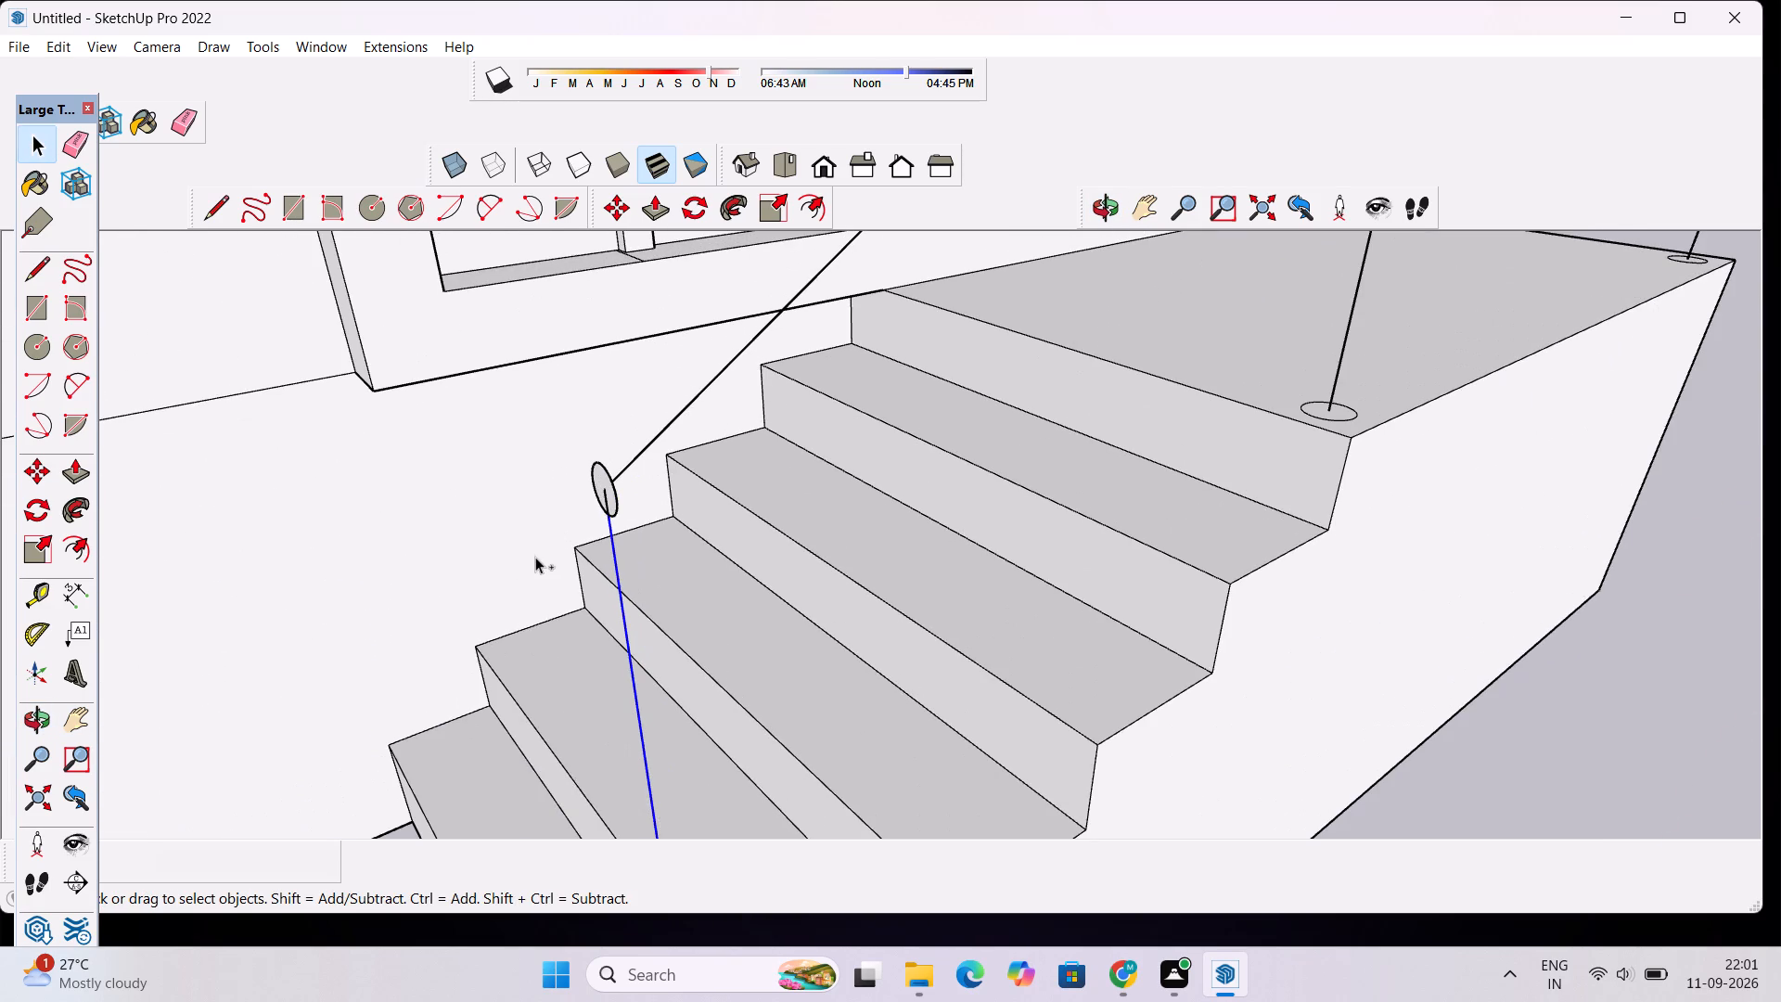
left_click(522, 562, "ctrl")
left_click(535, 595, "ctrl")
left_click(545, 584, "ctrl")
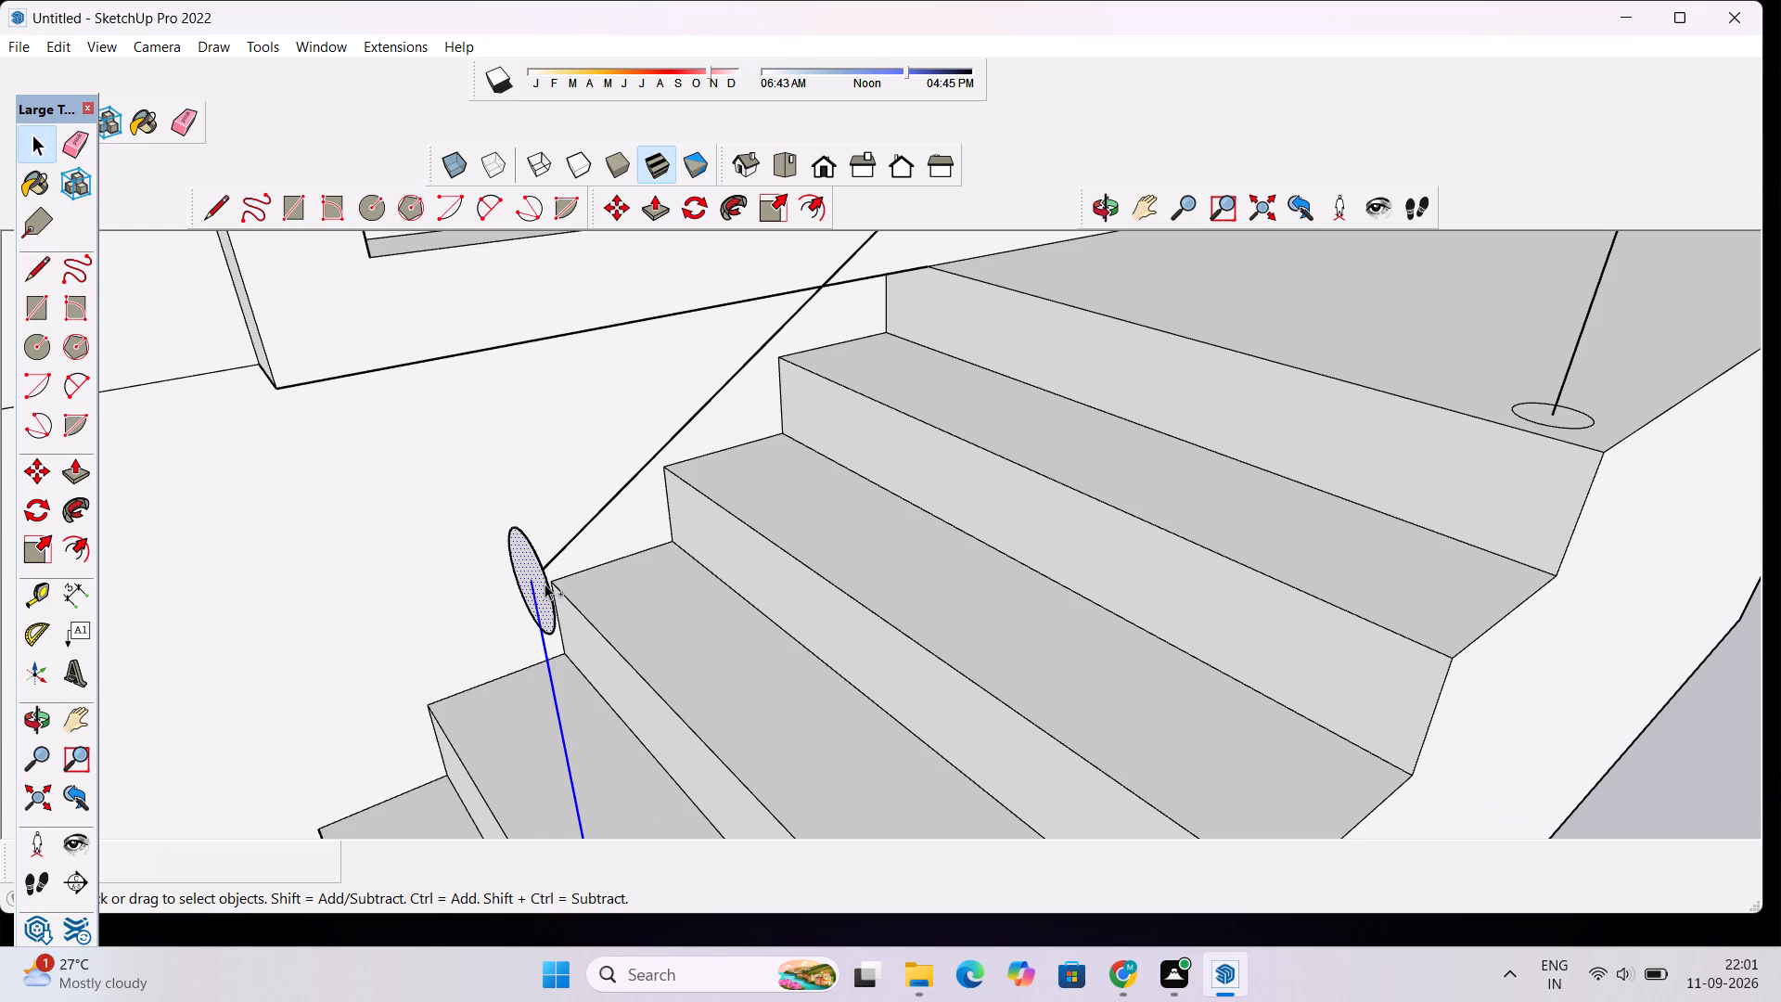
left_click(565, 546, "ctrl")
scroll(565, 546, "down", 4, "ctrl")
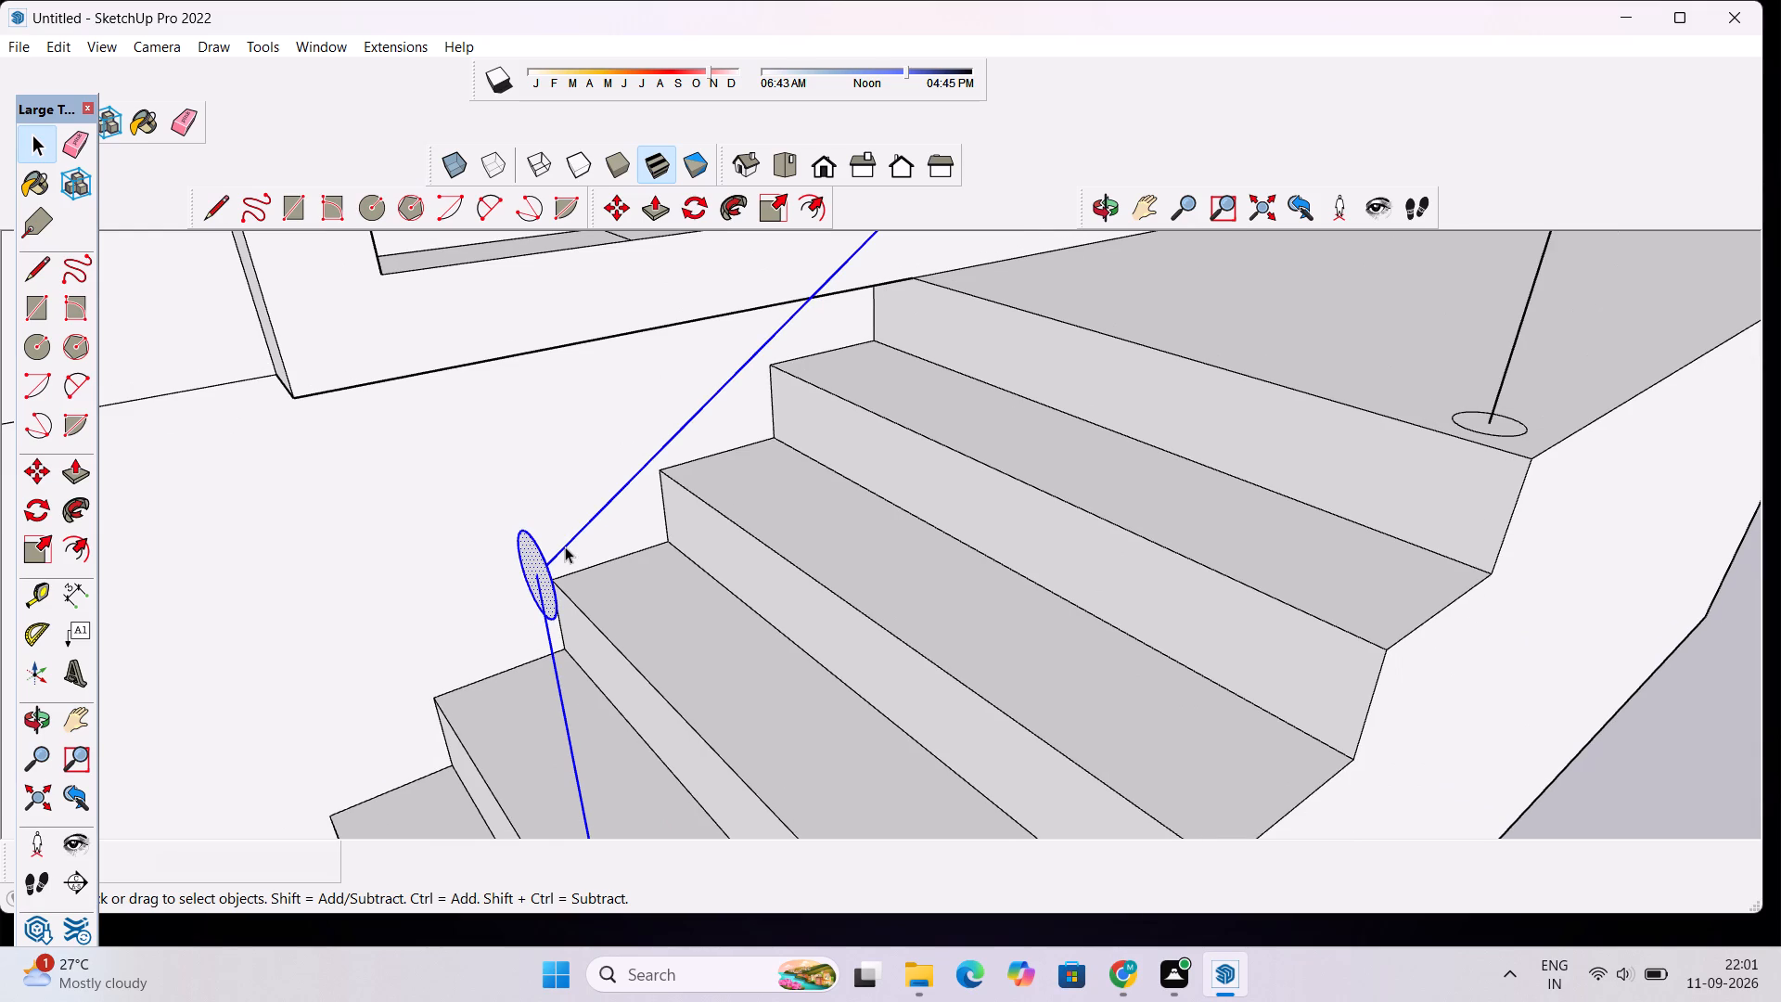
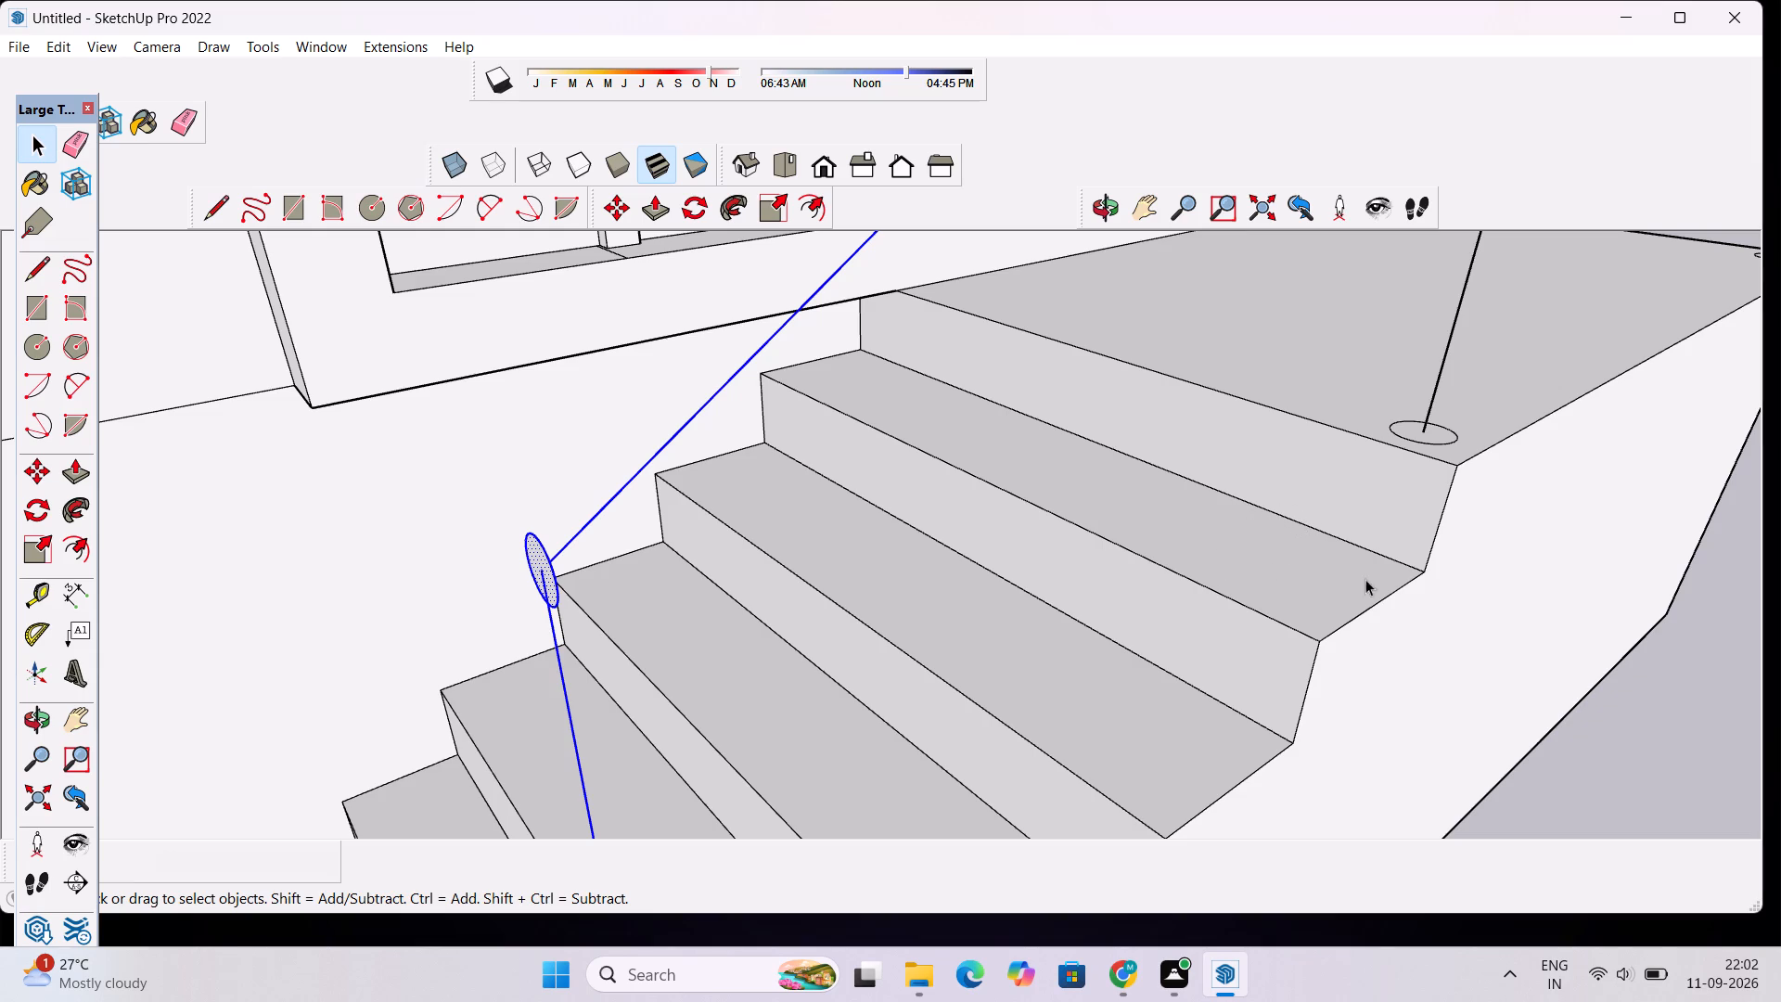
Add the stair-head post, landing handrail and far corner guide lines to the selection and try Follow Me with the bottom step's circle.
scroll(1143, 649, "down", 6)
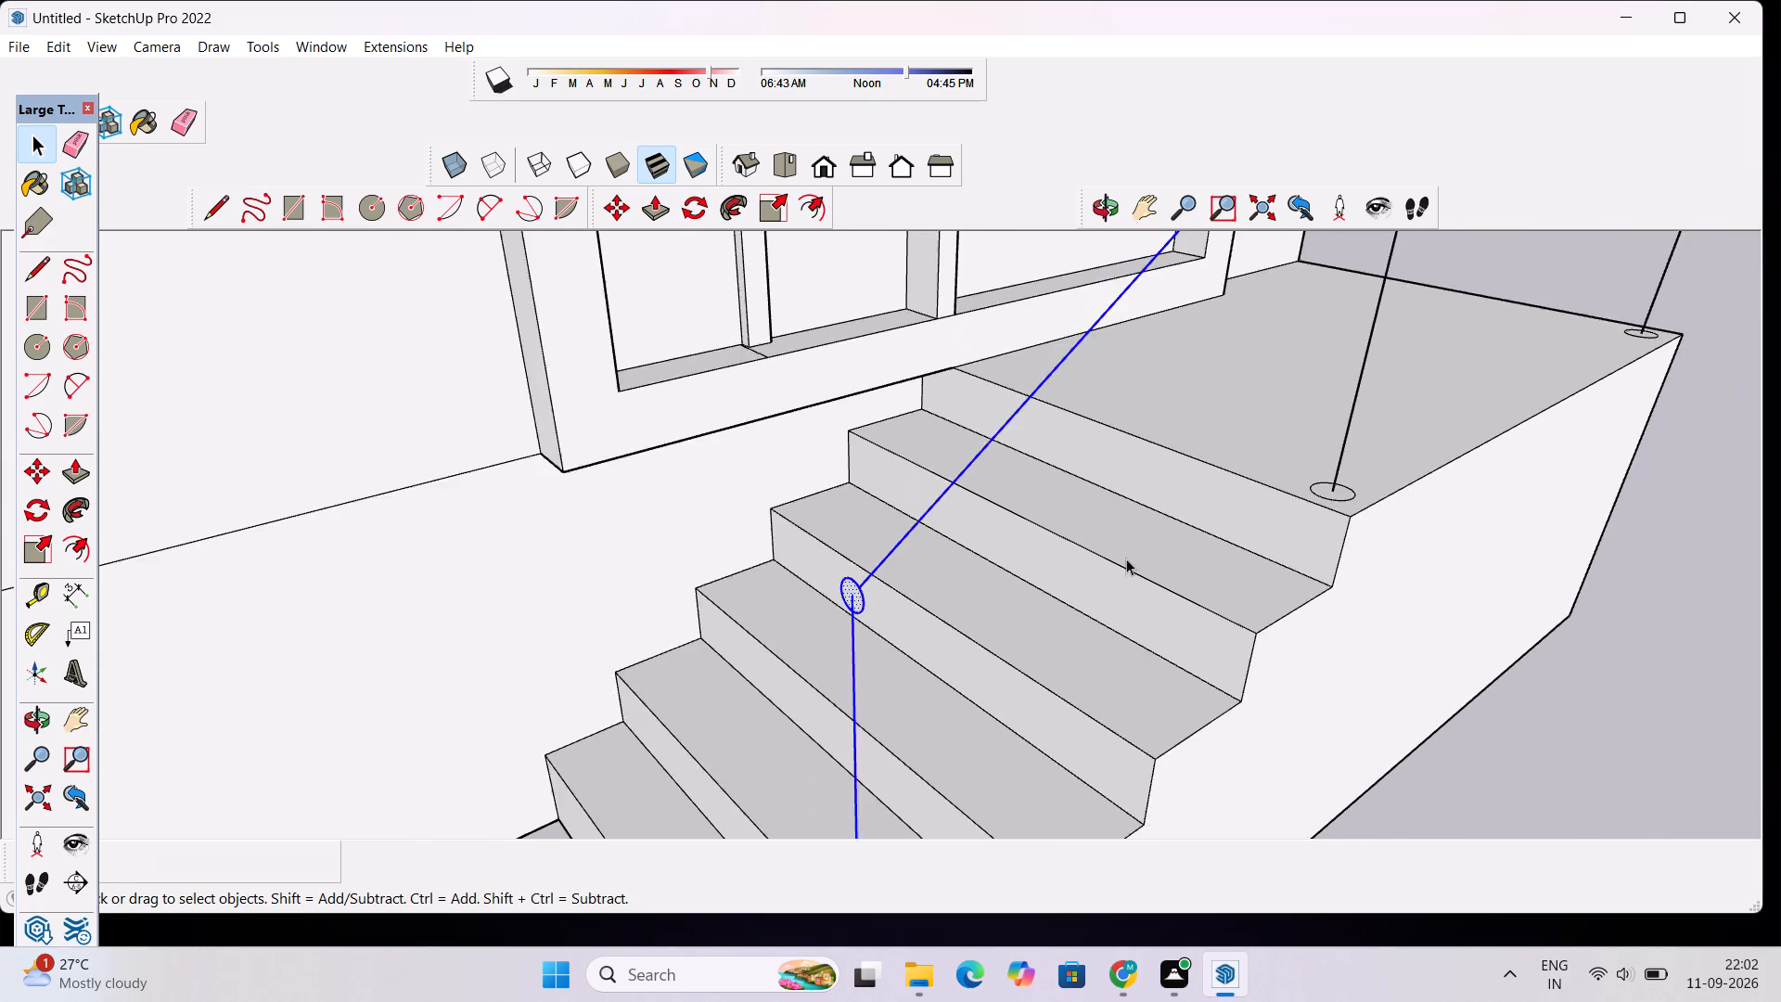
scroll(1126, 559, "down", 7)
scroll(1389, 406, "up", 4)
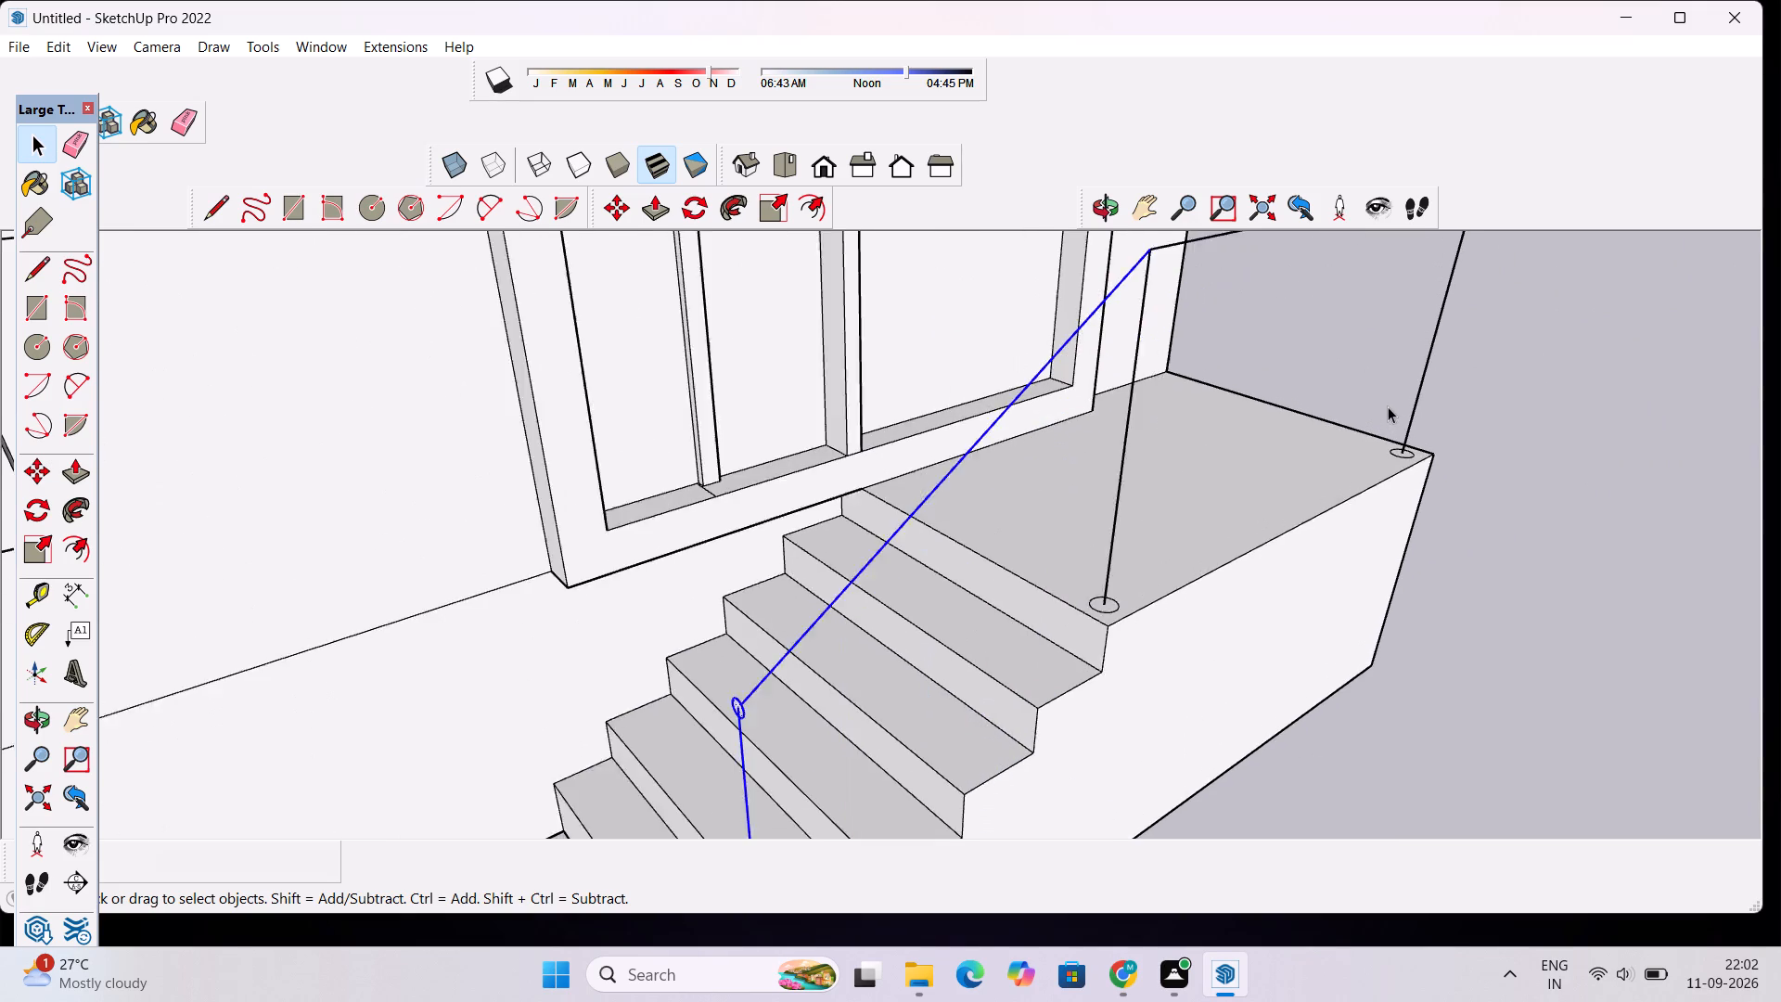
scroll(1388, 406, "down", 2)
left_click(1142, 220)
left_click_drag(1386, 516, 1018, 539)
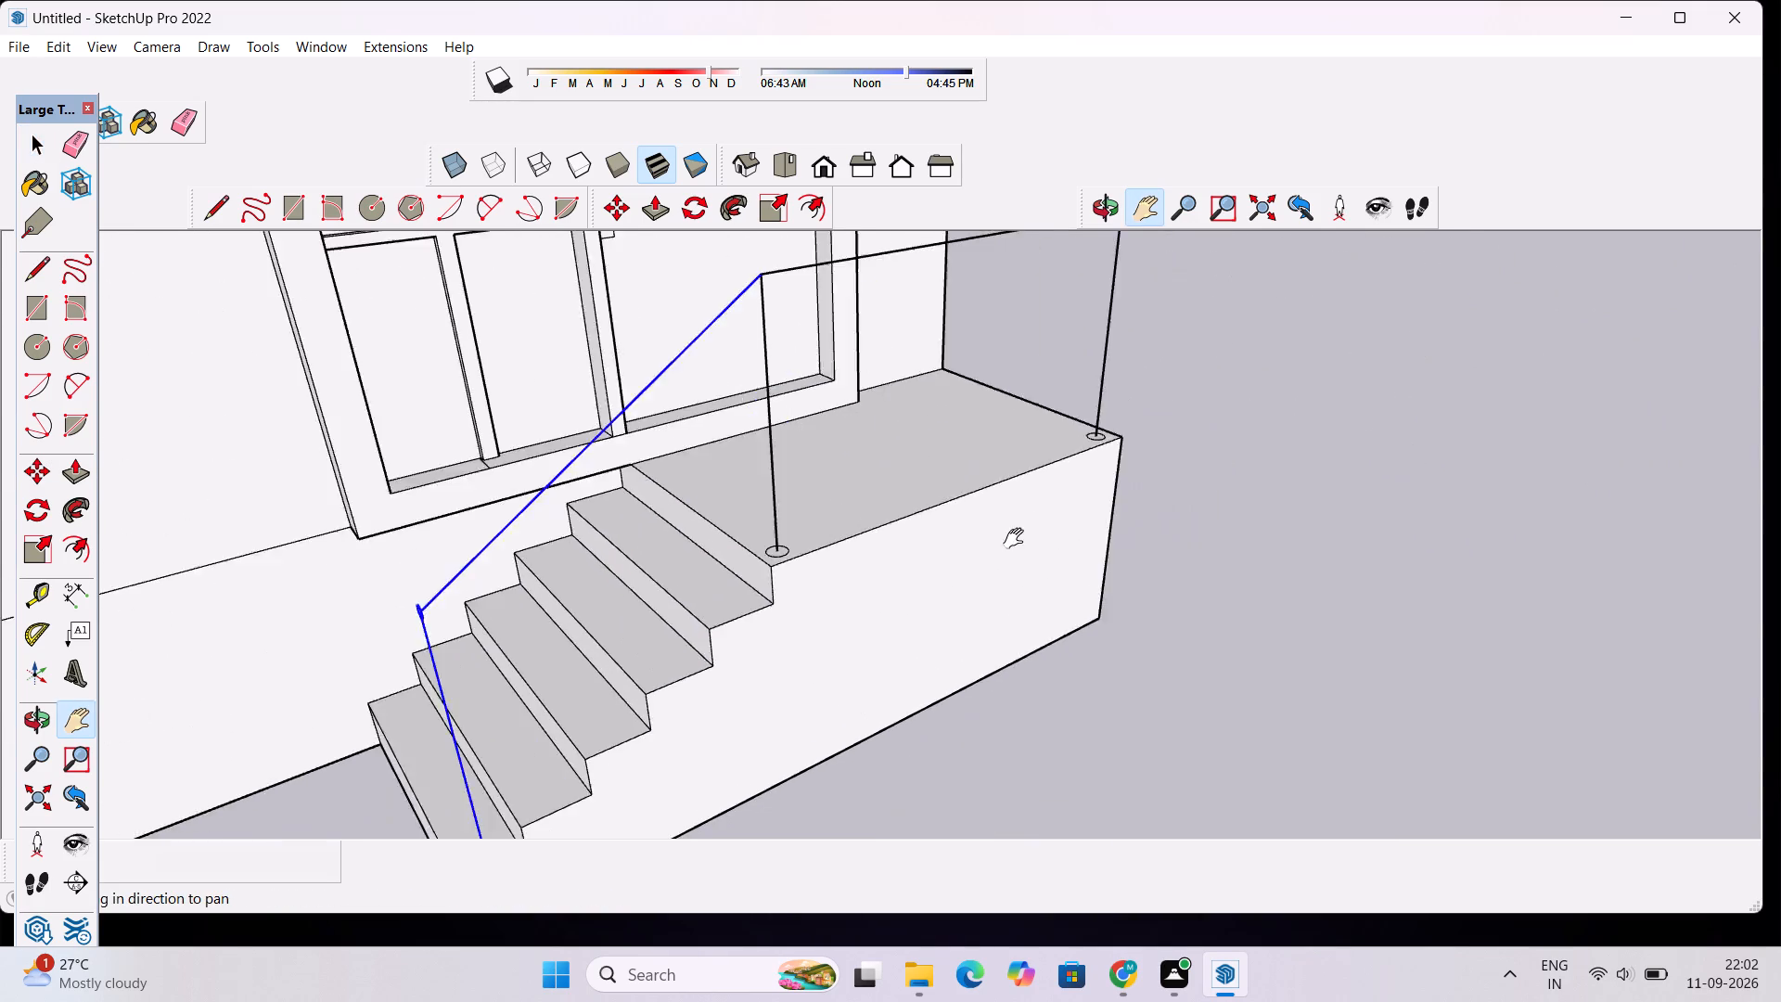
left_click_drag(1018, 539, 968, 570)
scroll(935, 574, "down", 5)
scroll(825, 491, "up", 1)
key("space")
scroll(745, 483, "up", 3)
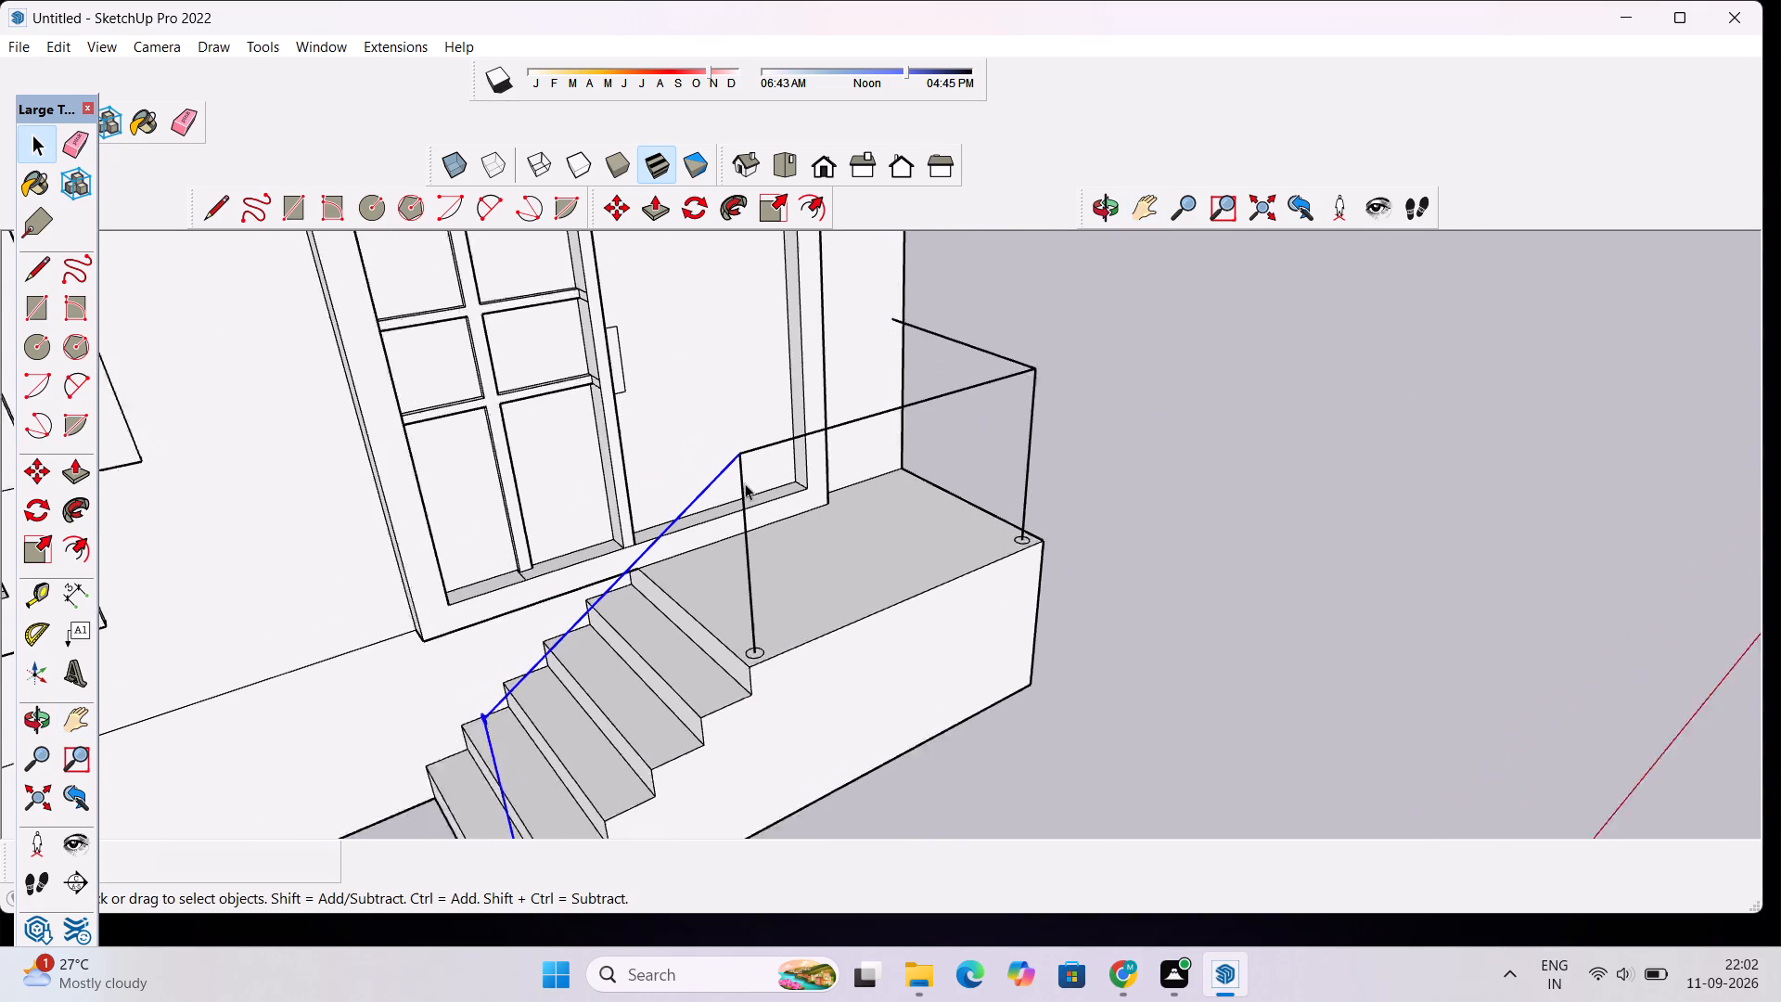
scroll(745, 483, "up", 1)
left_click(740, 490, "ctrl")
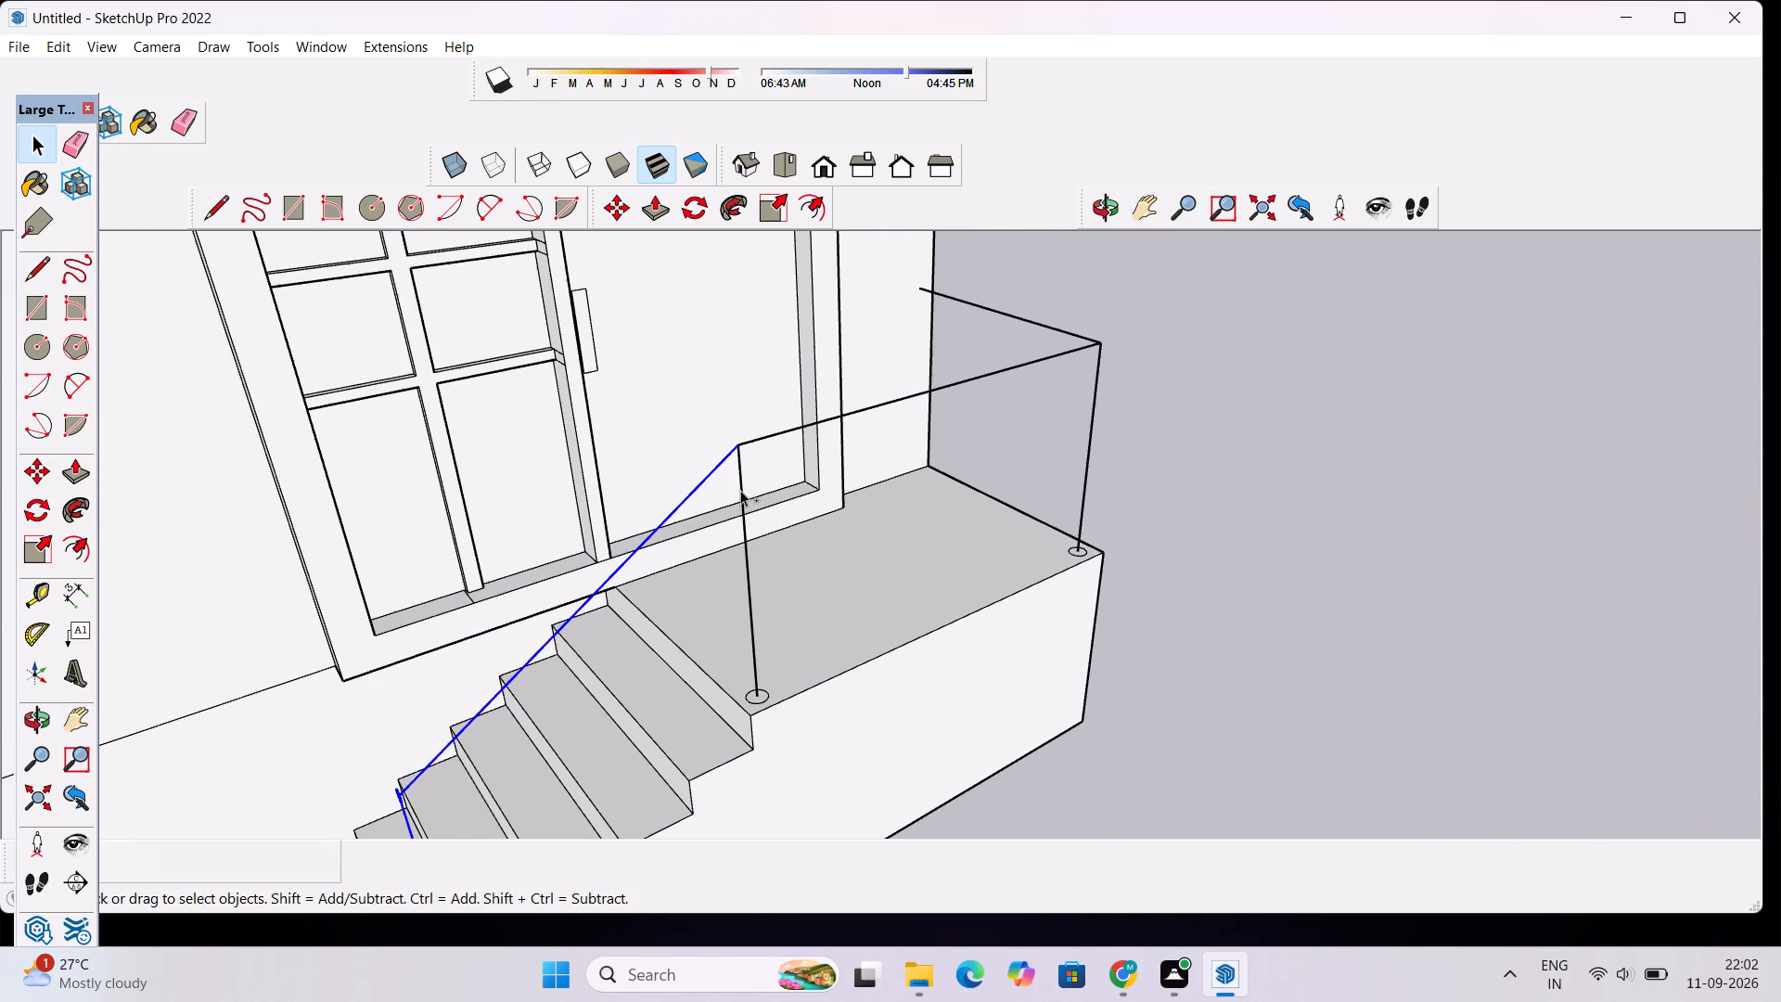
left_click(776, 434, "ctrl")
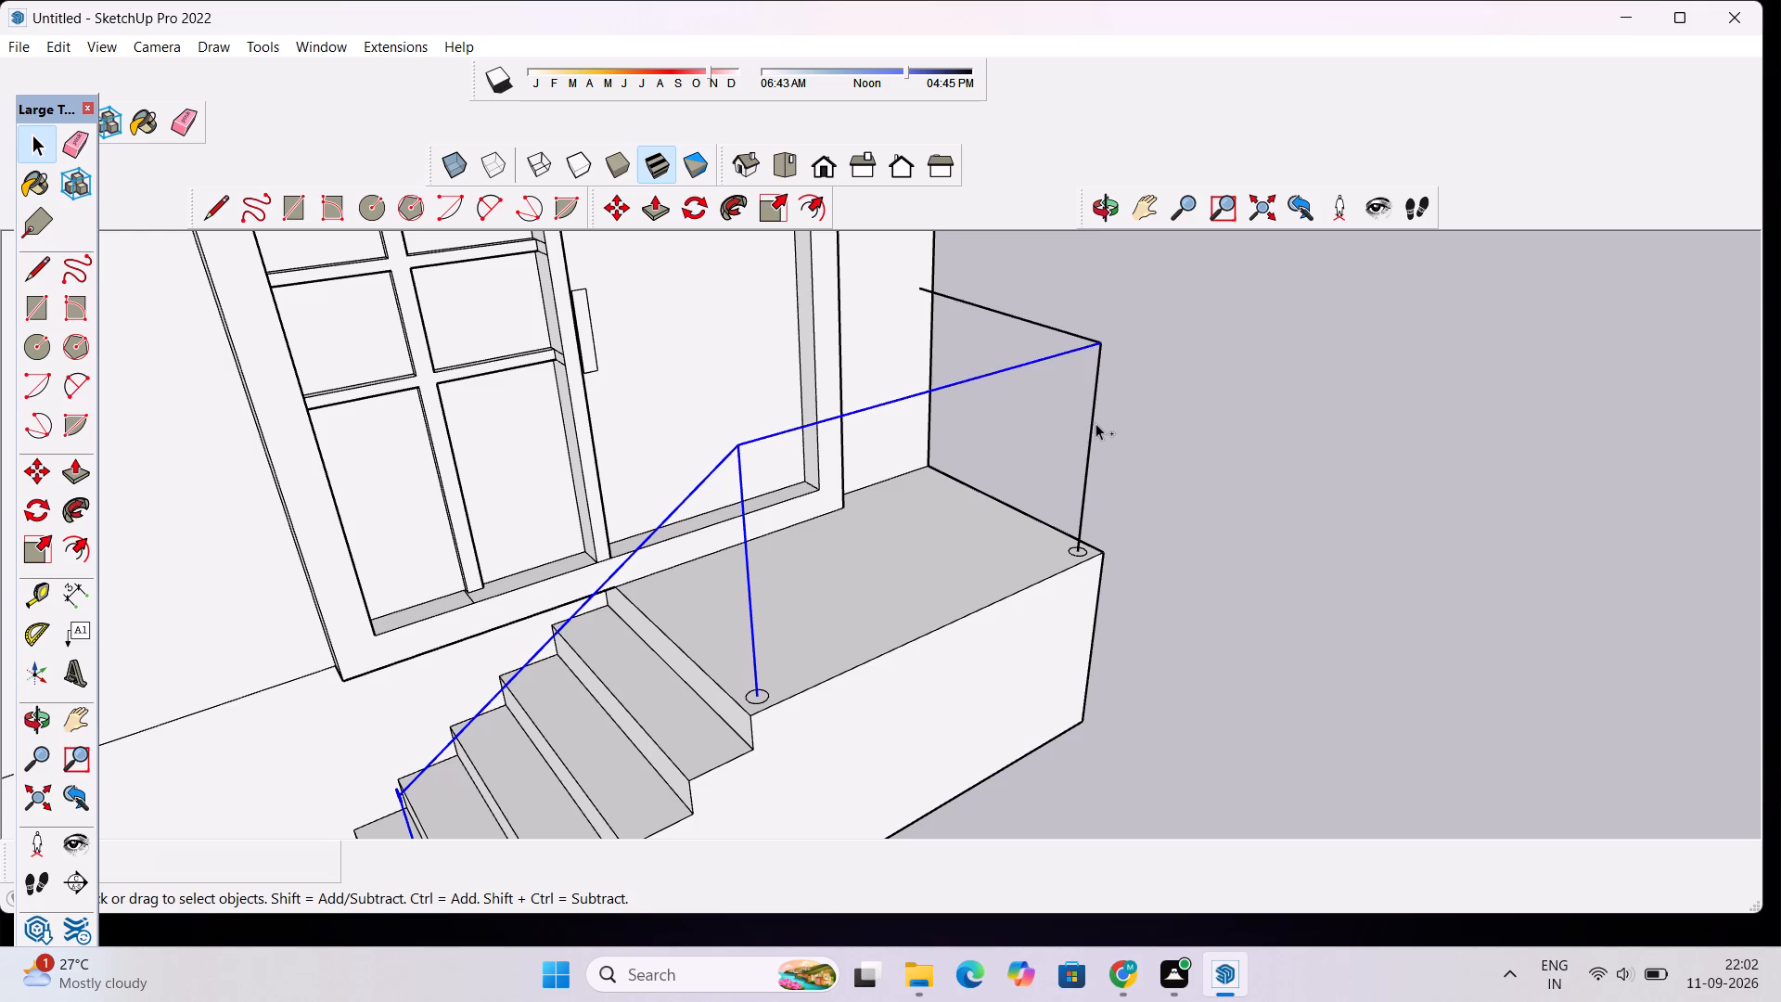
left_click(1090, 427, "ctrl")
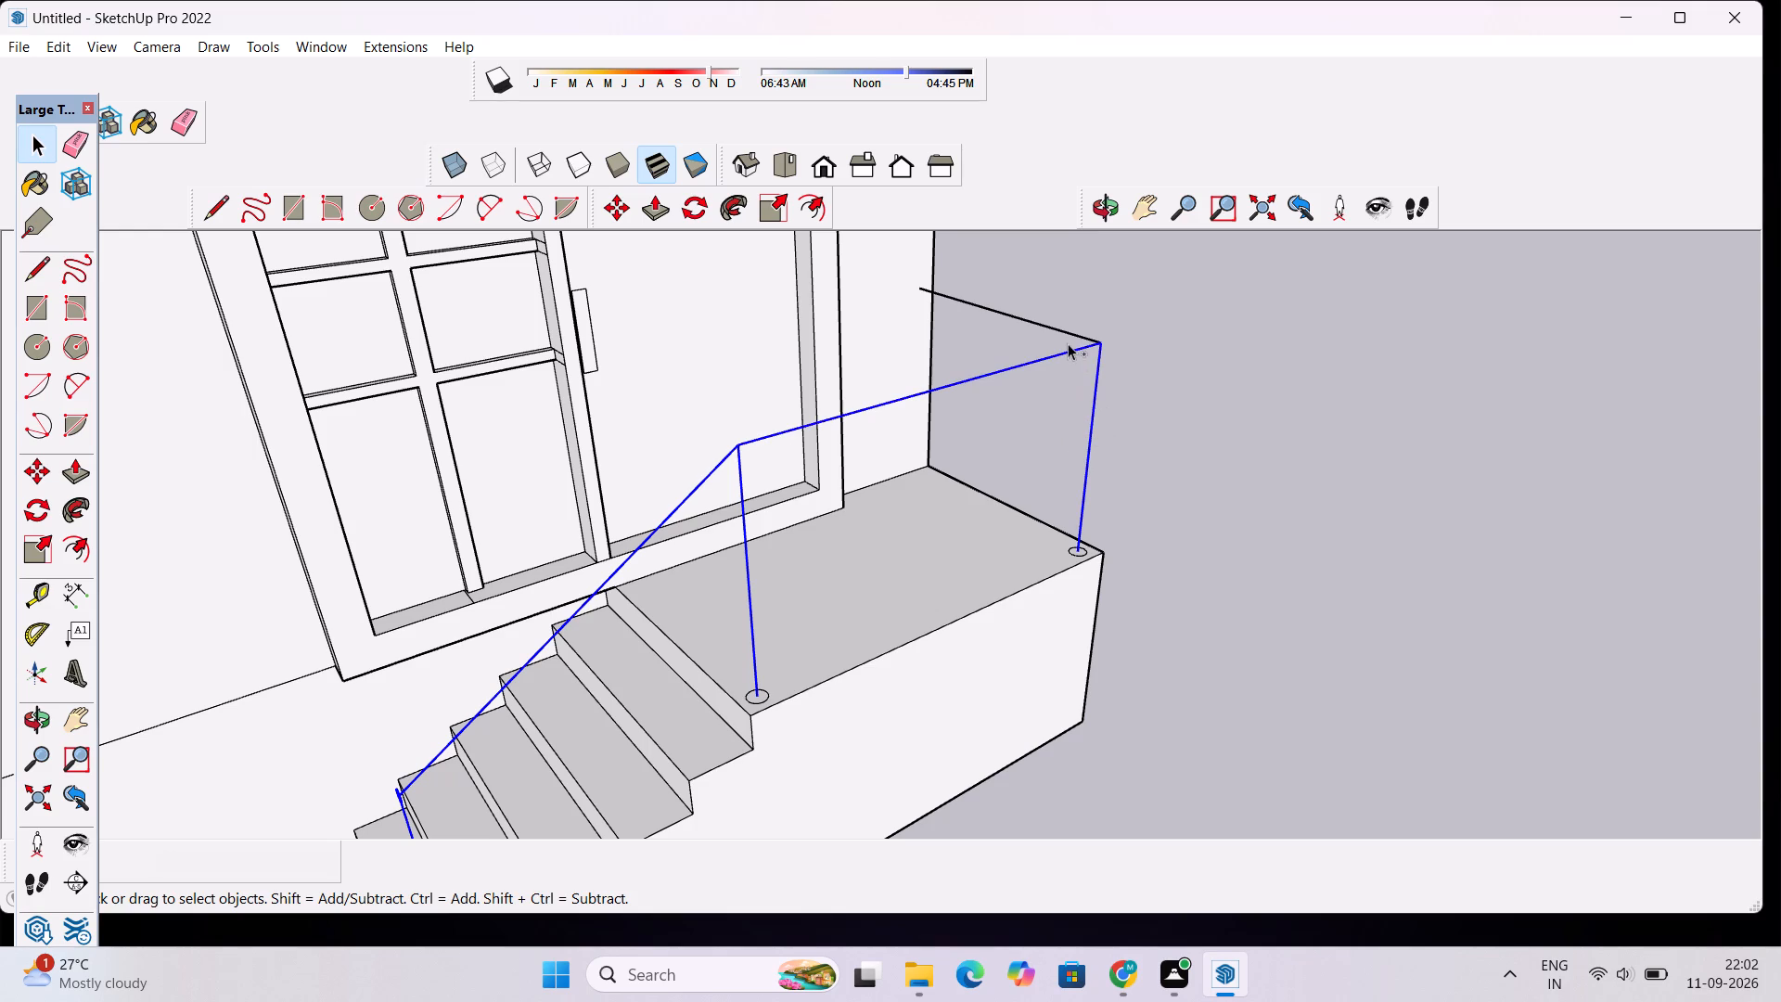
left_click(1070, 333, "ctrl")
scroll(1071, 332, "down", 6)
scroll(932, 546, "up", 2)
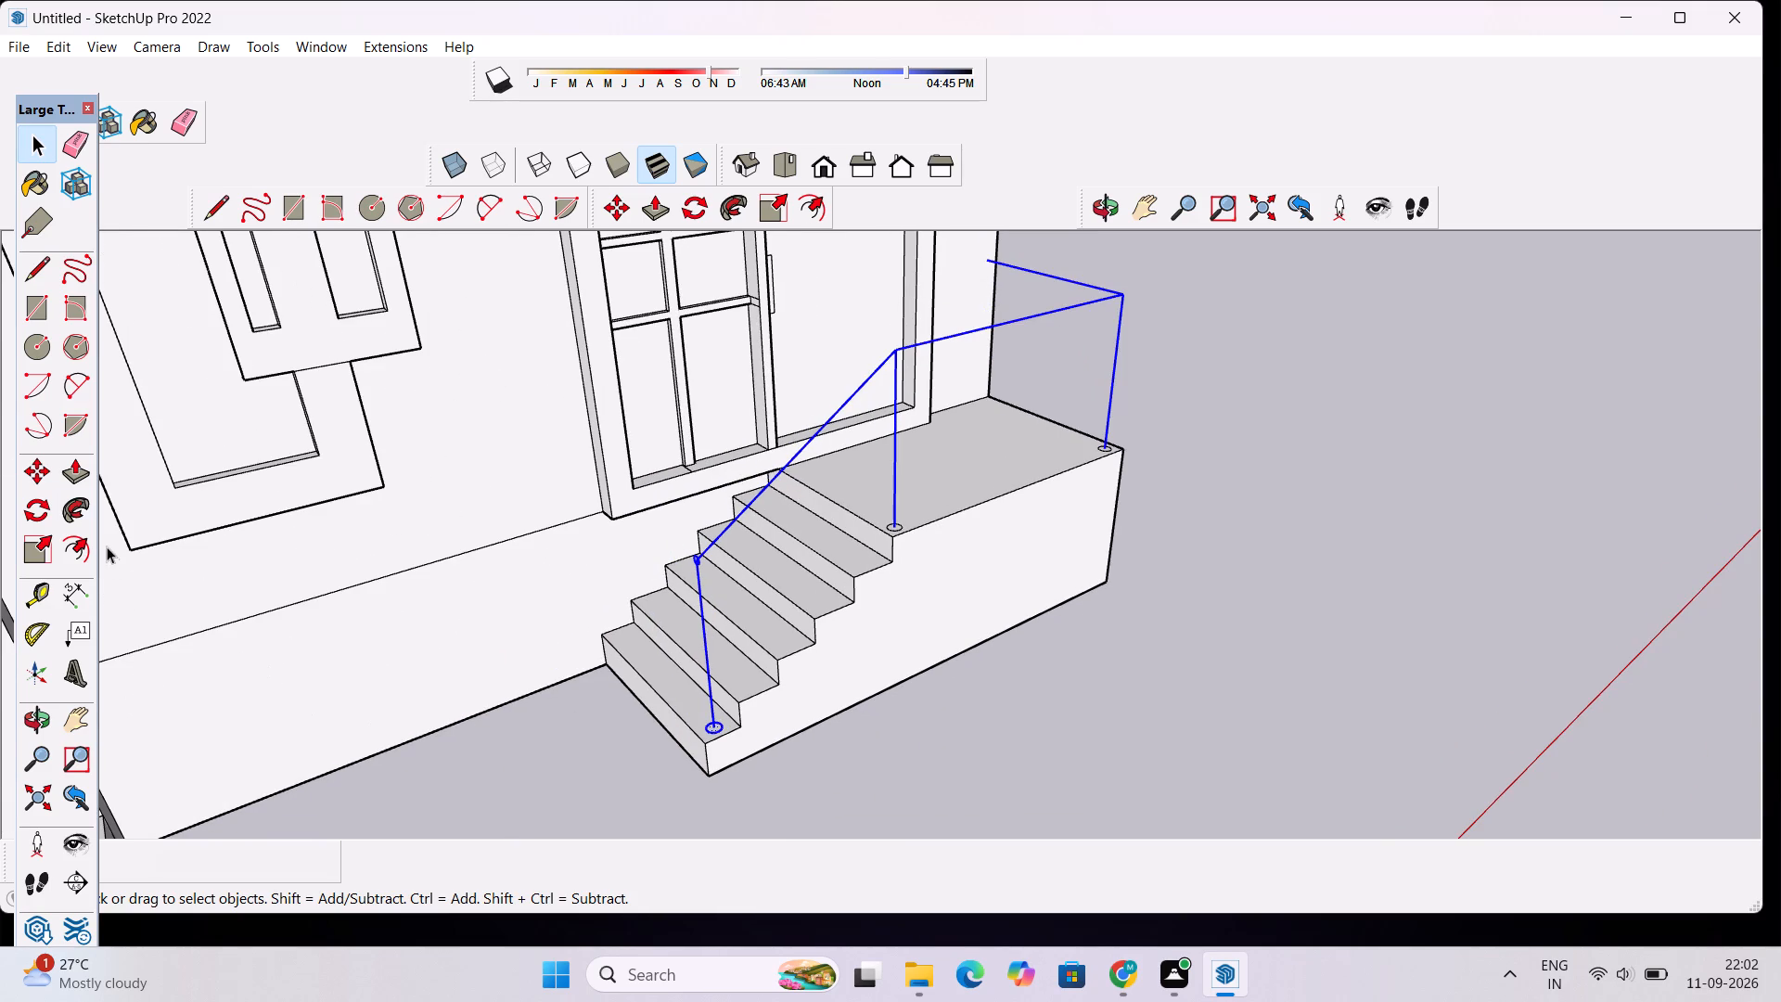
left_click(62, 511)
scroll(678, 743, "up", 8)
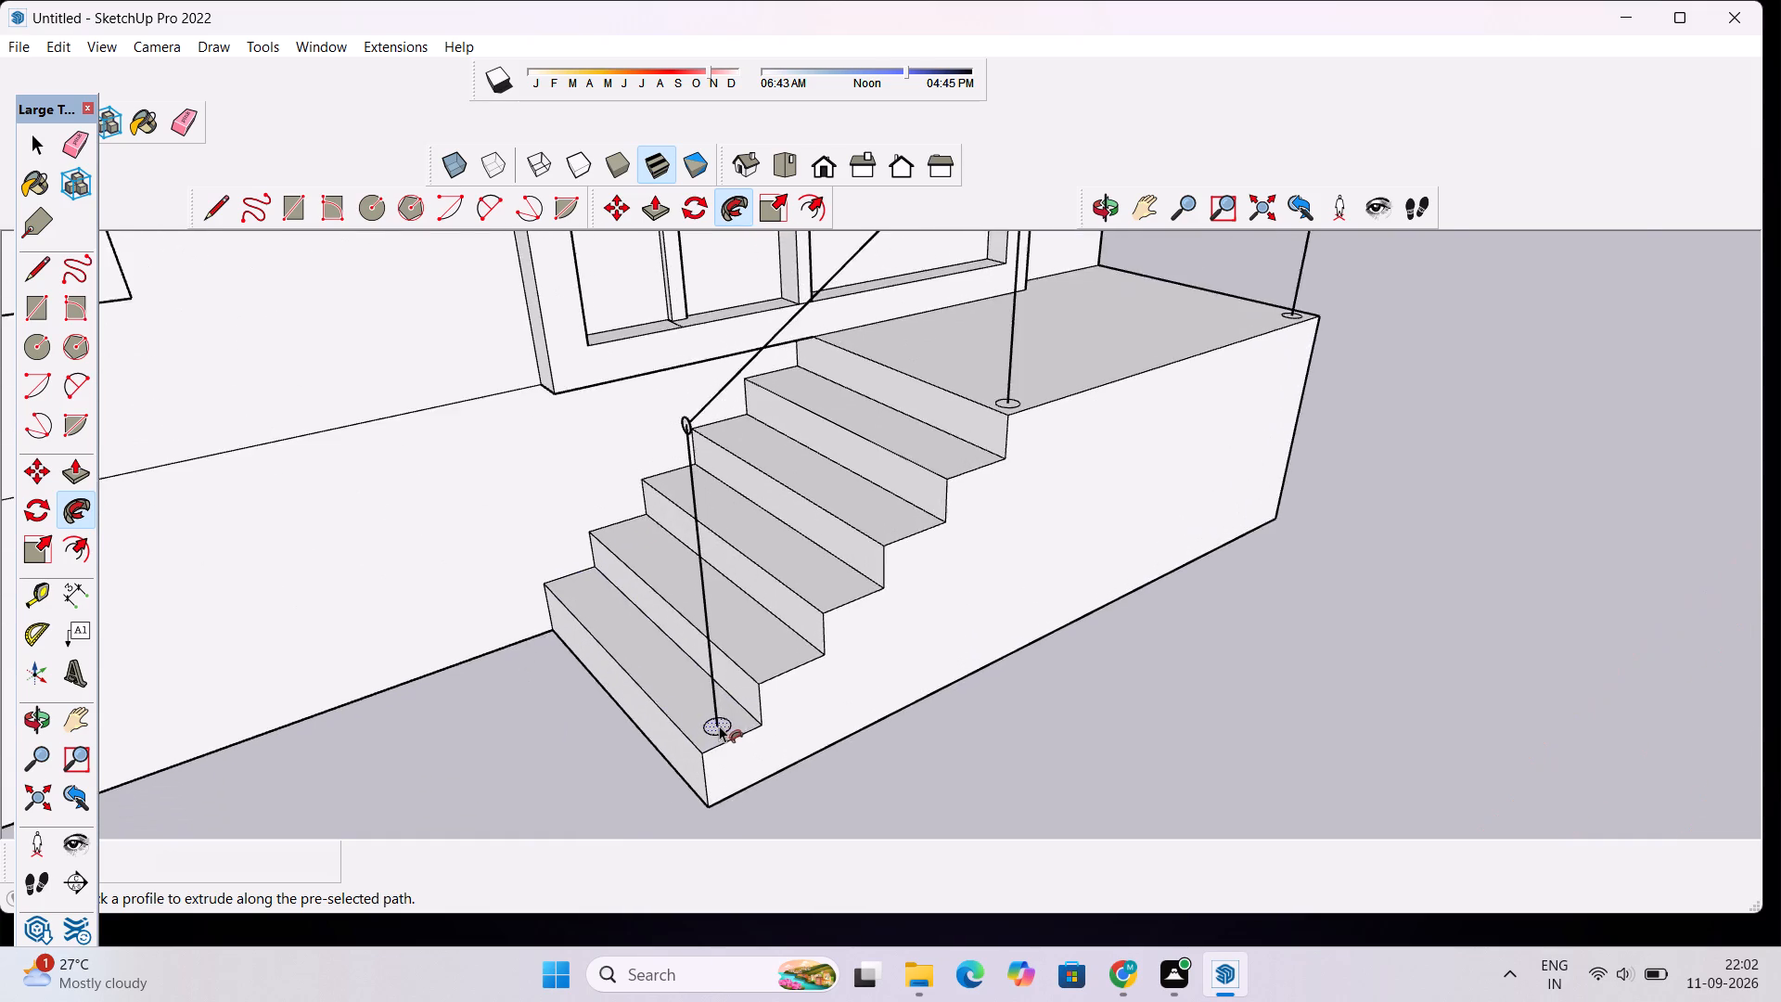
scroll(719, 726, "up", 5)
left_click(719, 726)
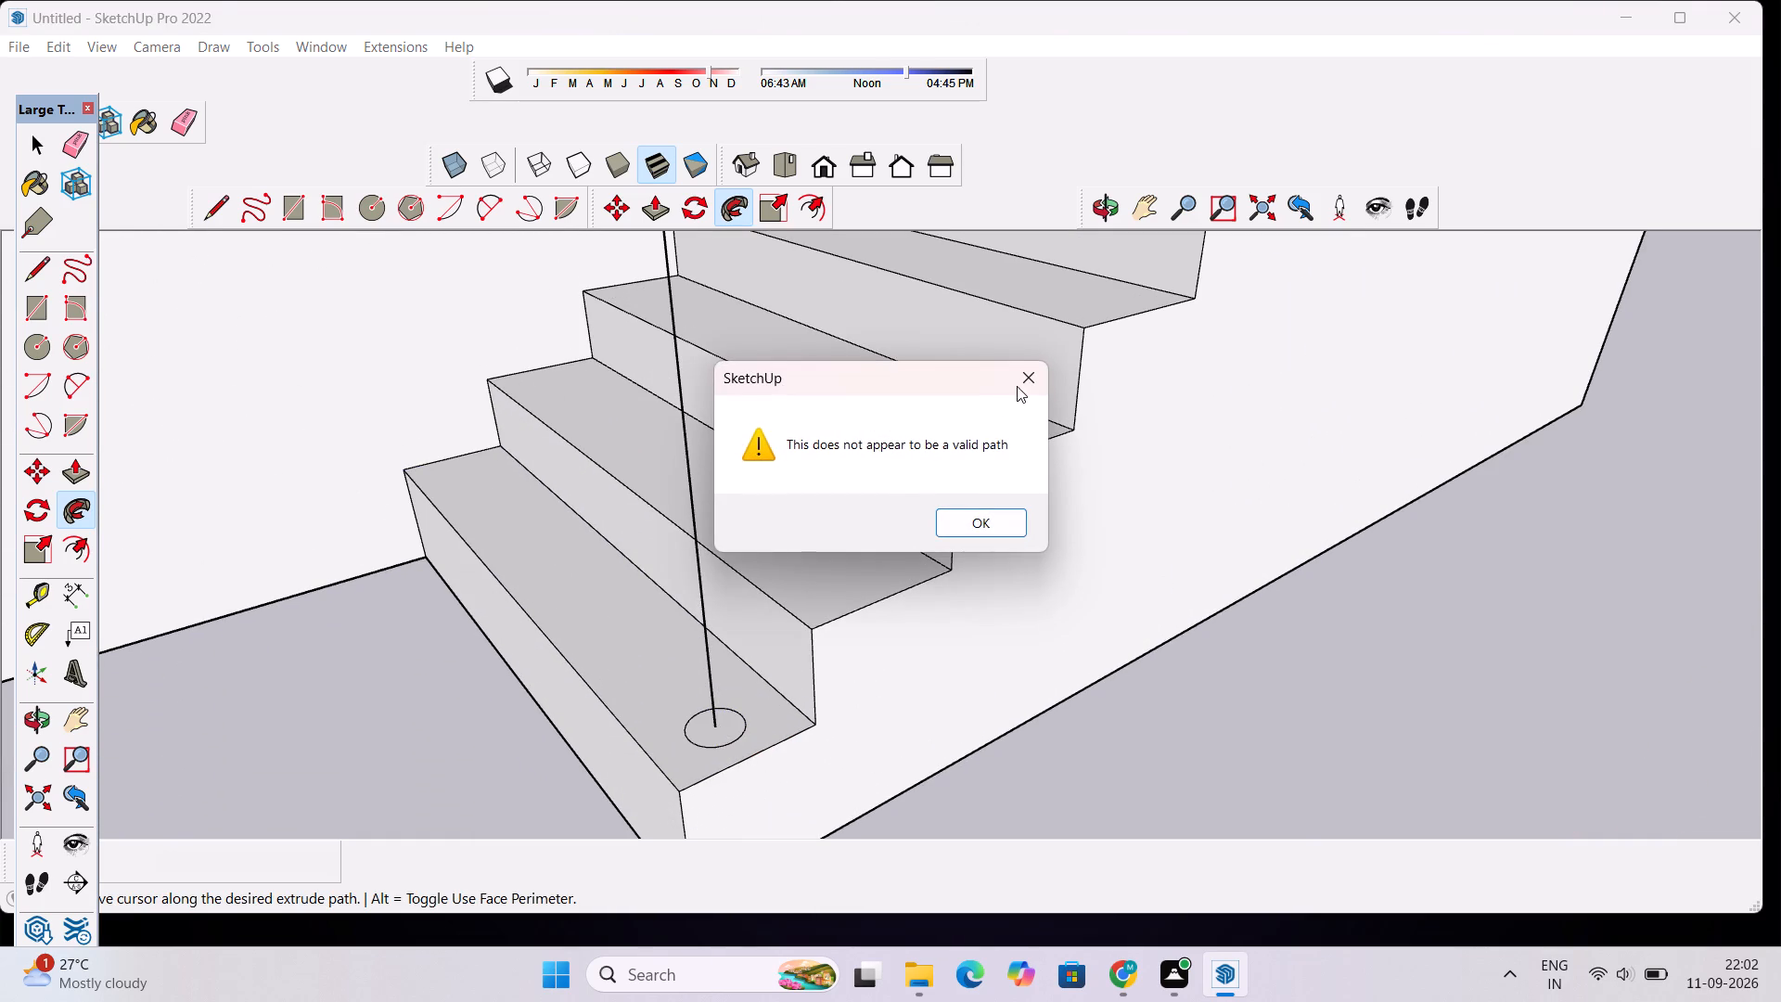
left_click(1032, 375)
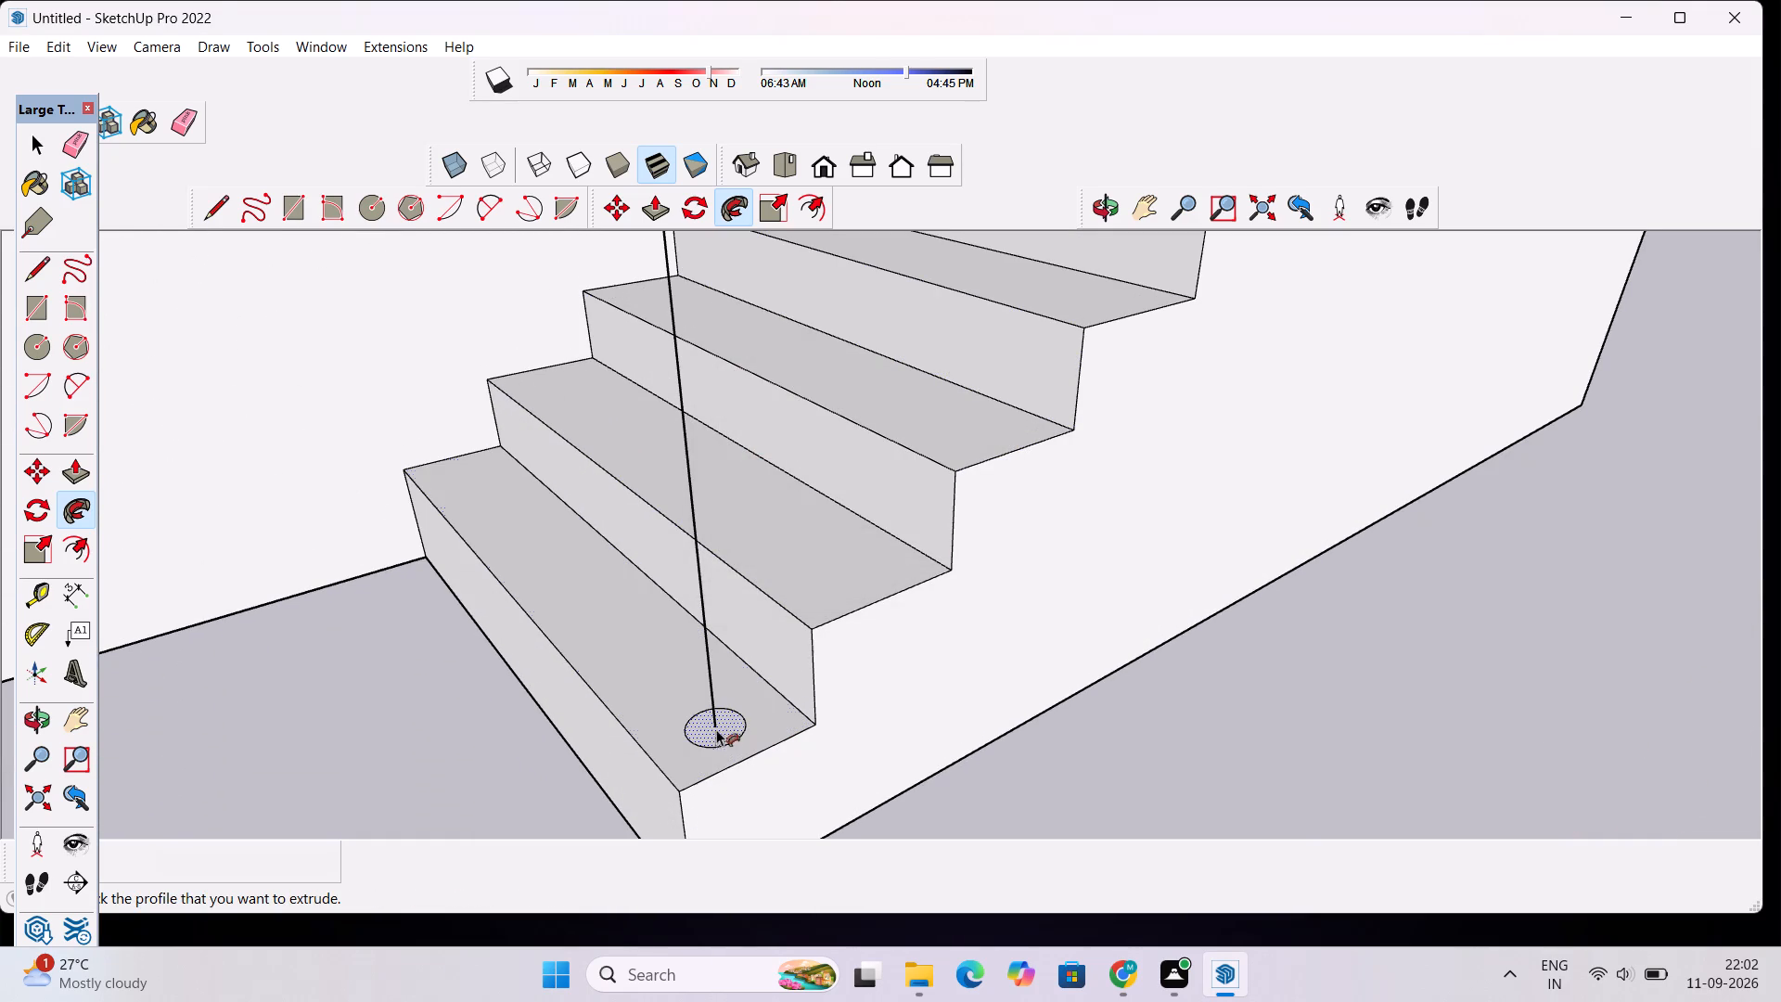
Extrude the bottom step's circle along its vertical guide line with Follow Me to form the bottom railing post.
key("space")
double_click(721, 730)
left_click(708, 662)
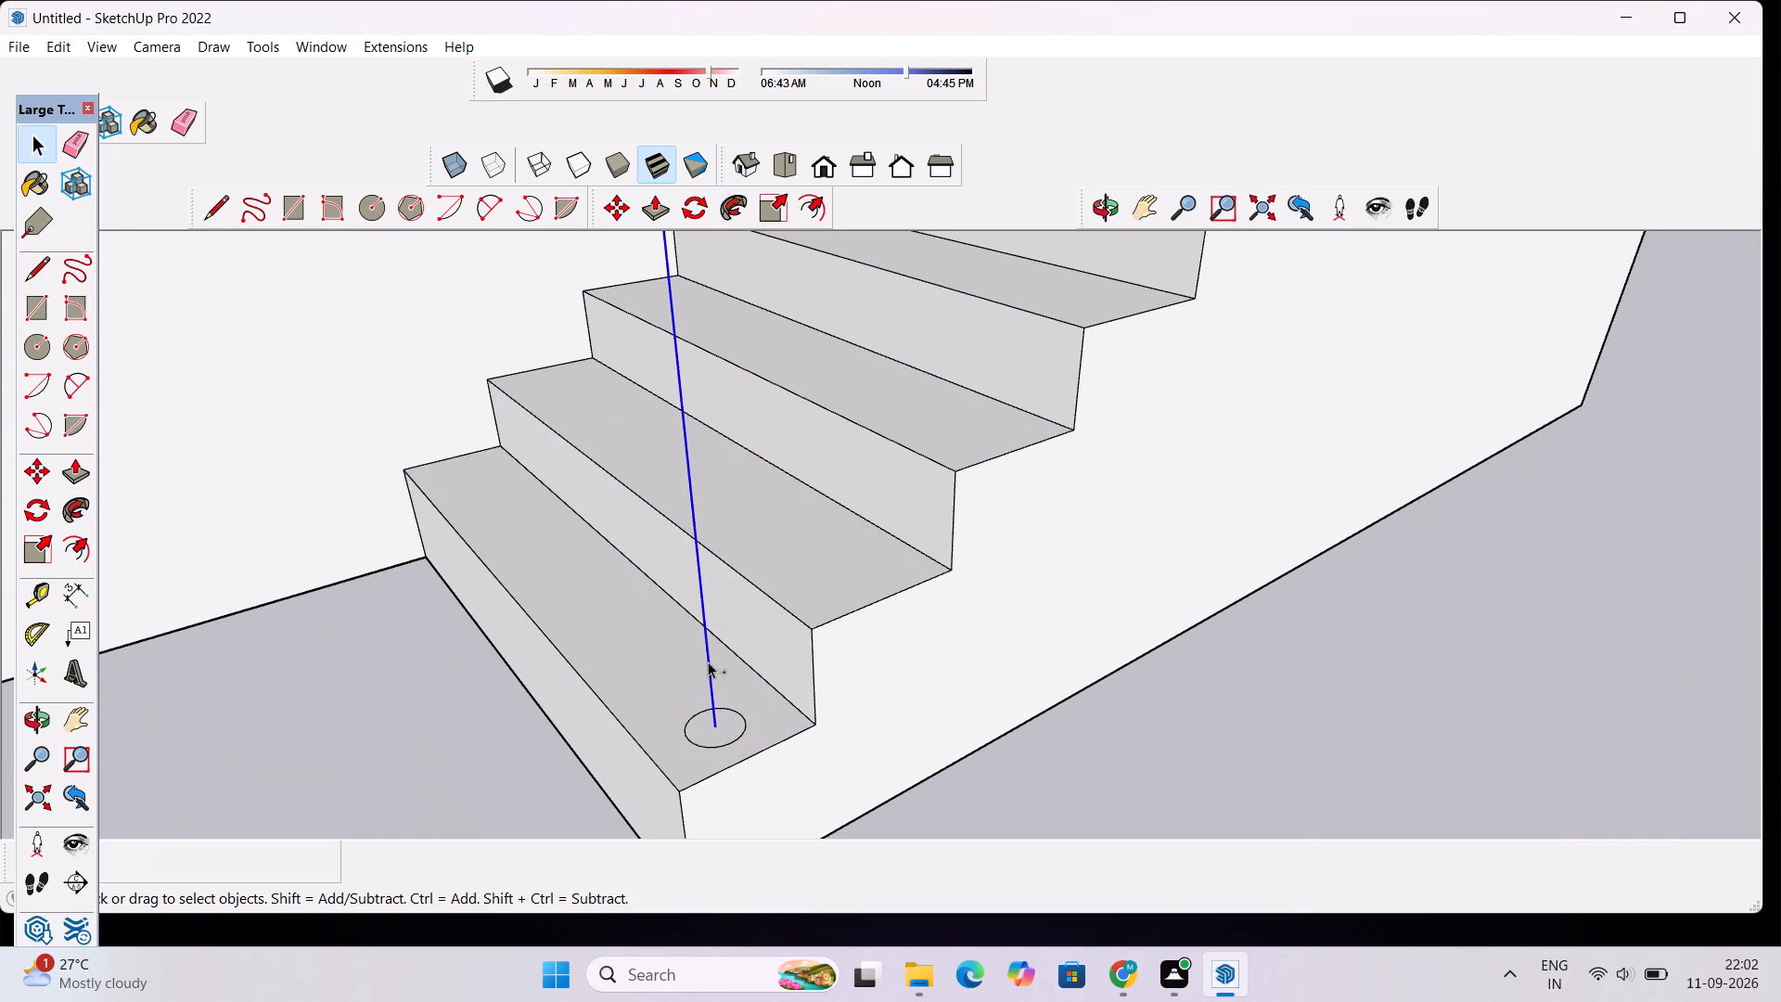
left_click(1008, 796)
double_click(718, 723)
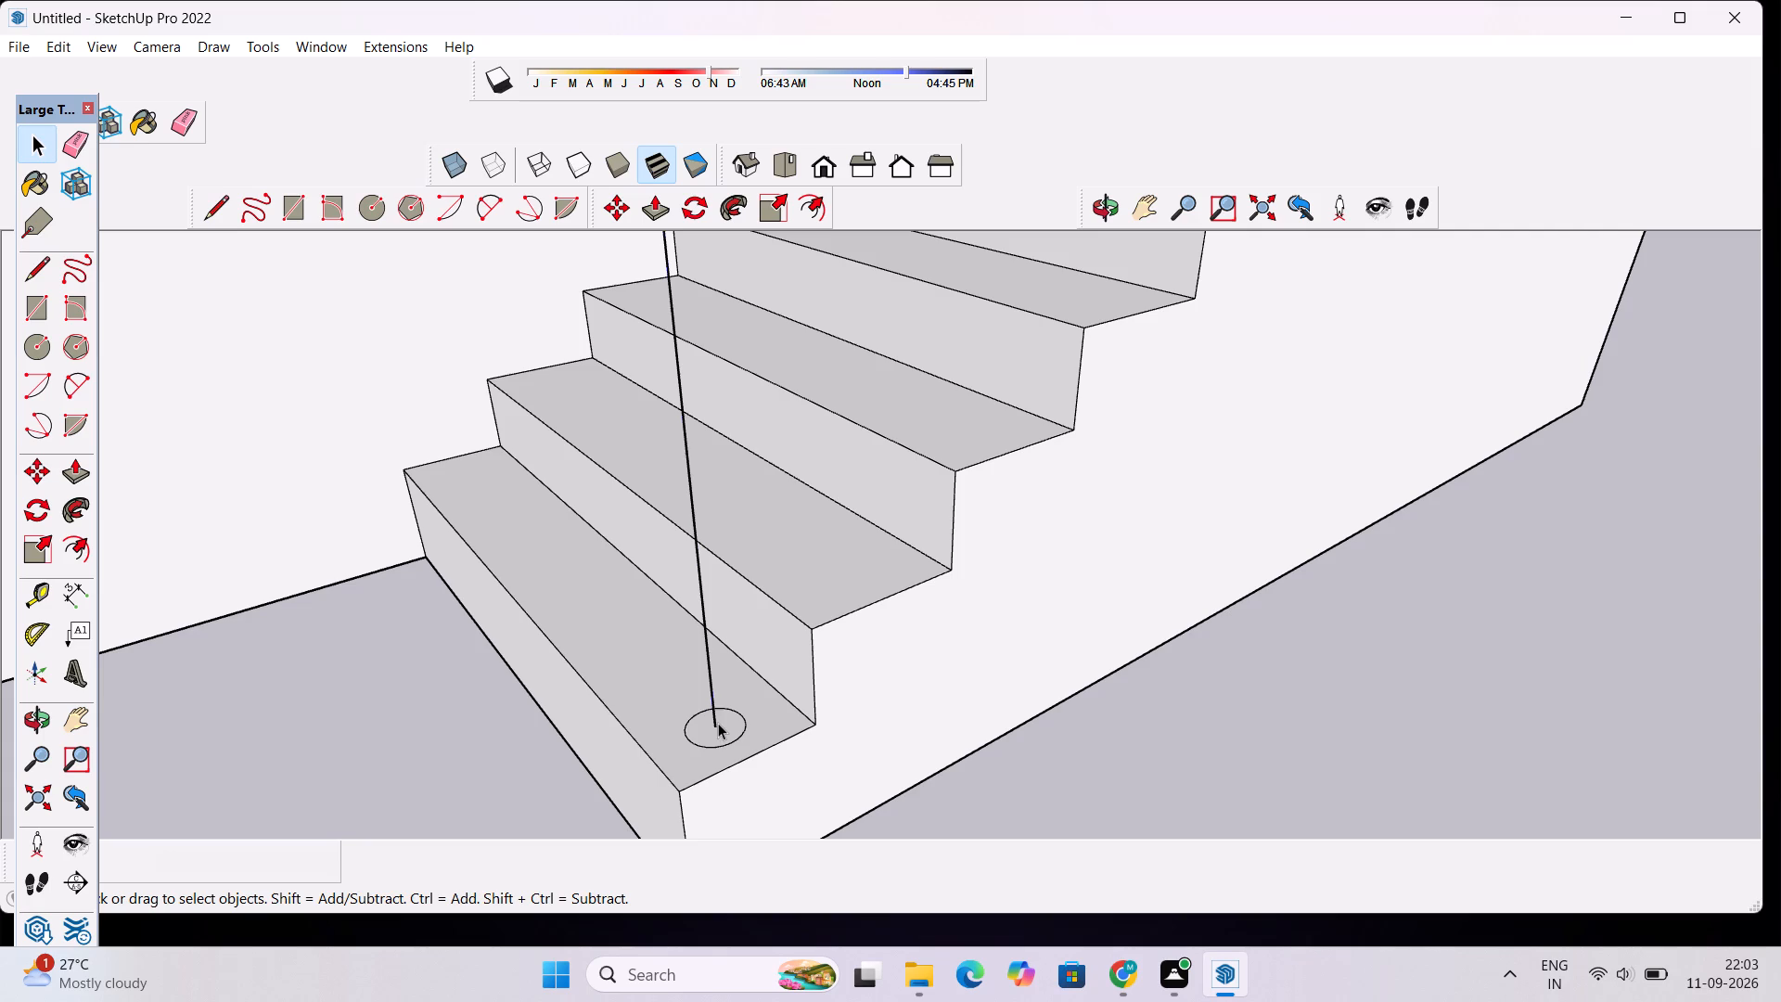
left_click(723, 730)
left_click(941, 815)
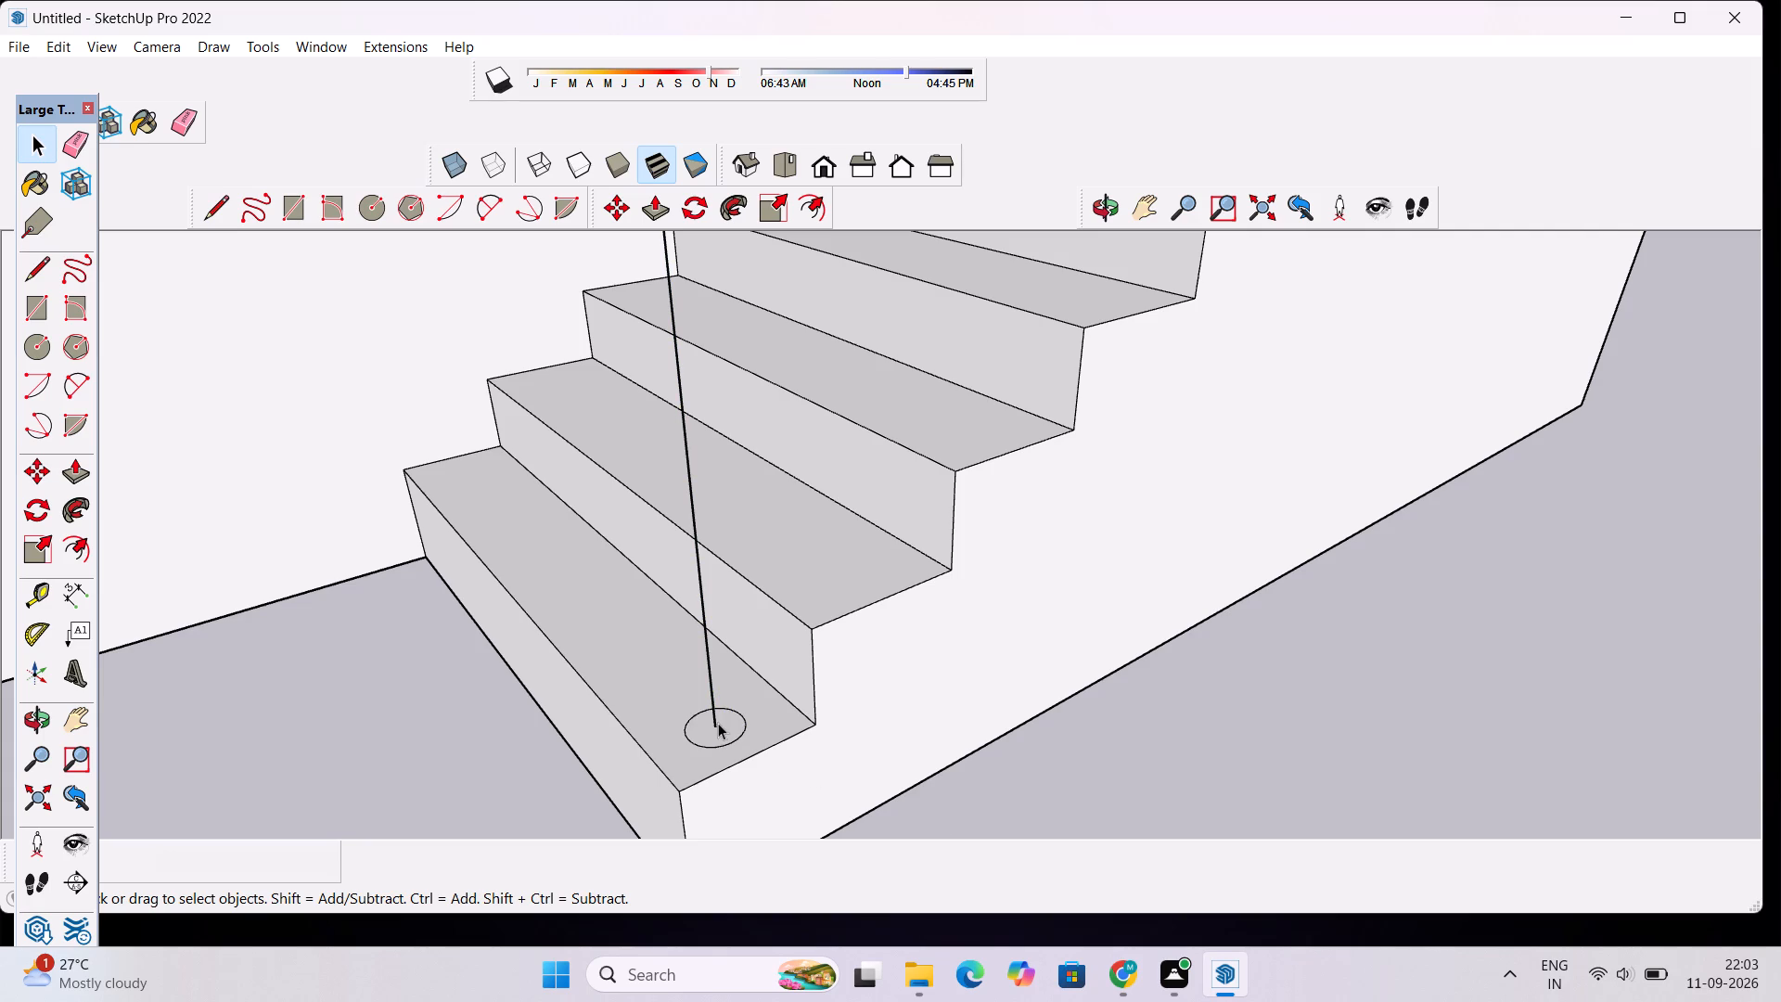
double_click(720, 726)
left_click(714, 701, "ctrl")
left_click(83, 509)
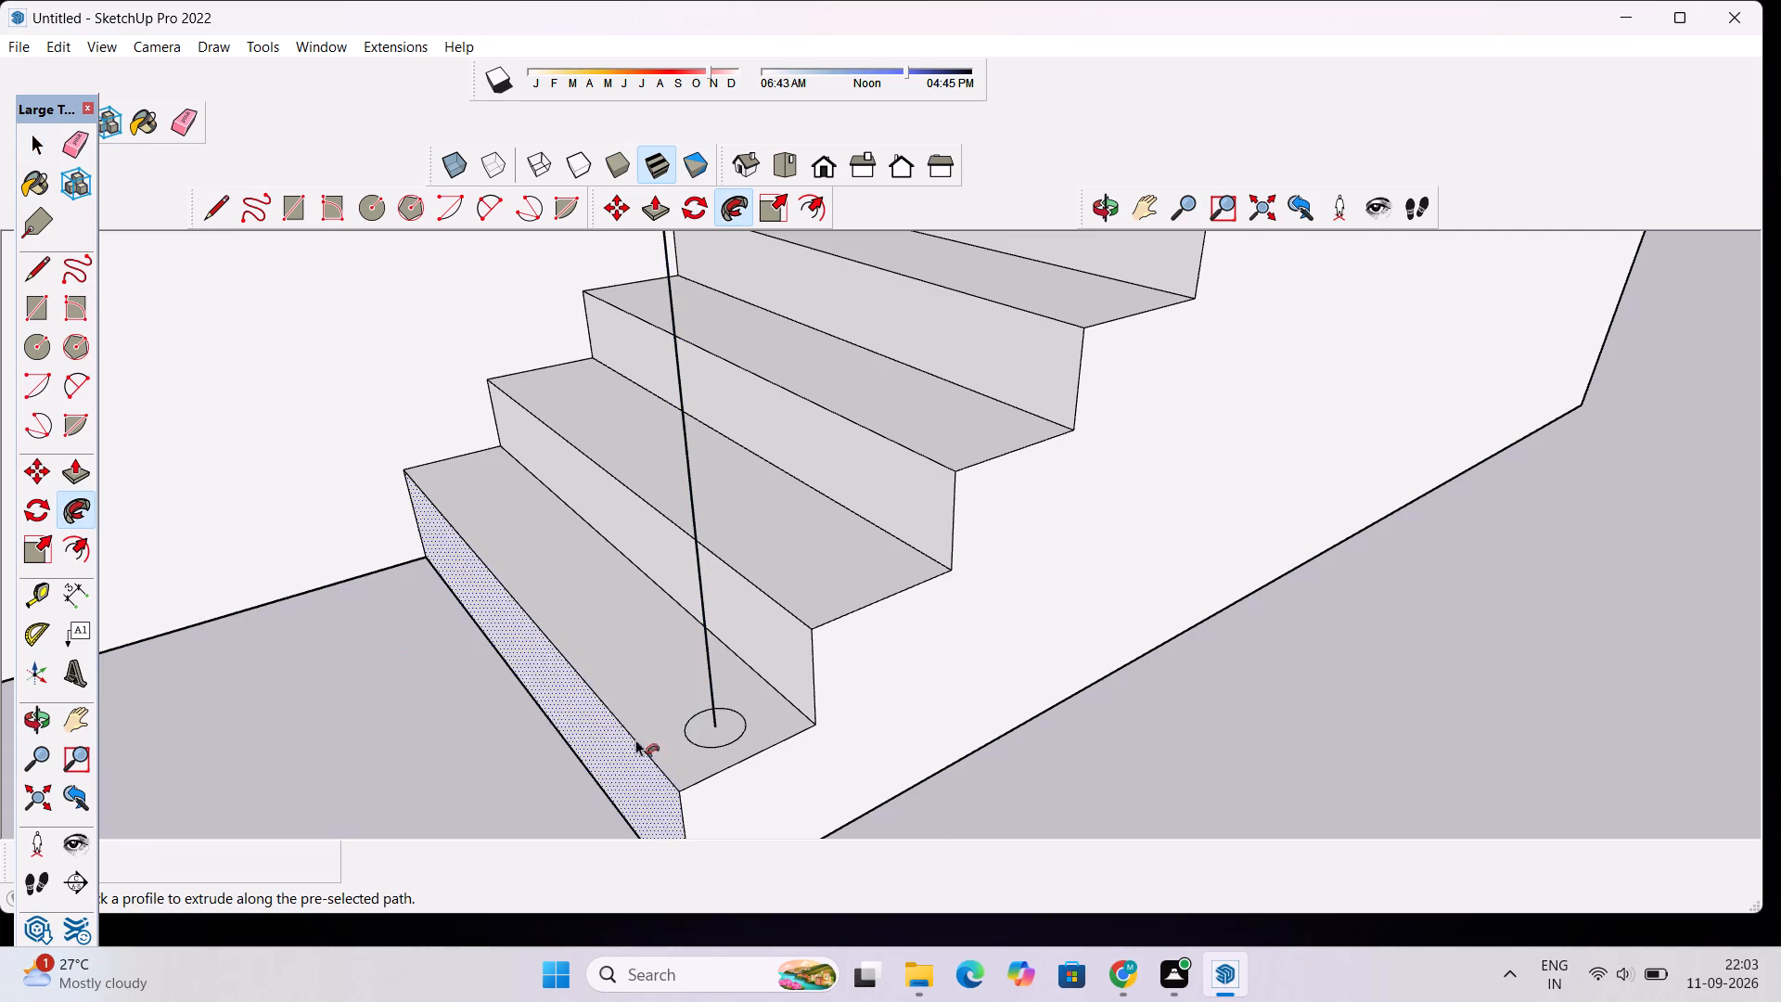
left_click(719, 734)
Extrude the handrail circle above the bottom post along the sloped guide line with Follow Me.
scroll(717, 735, "down", 12)
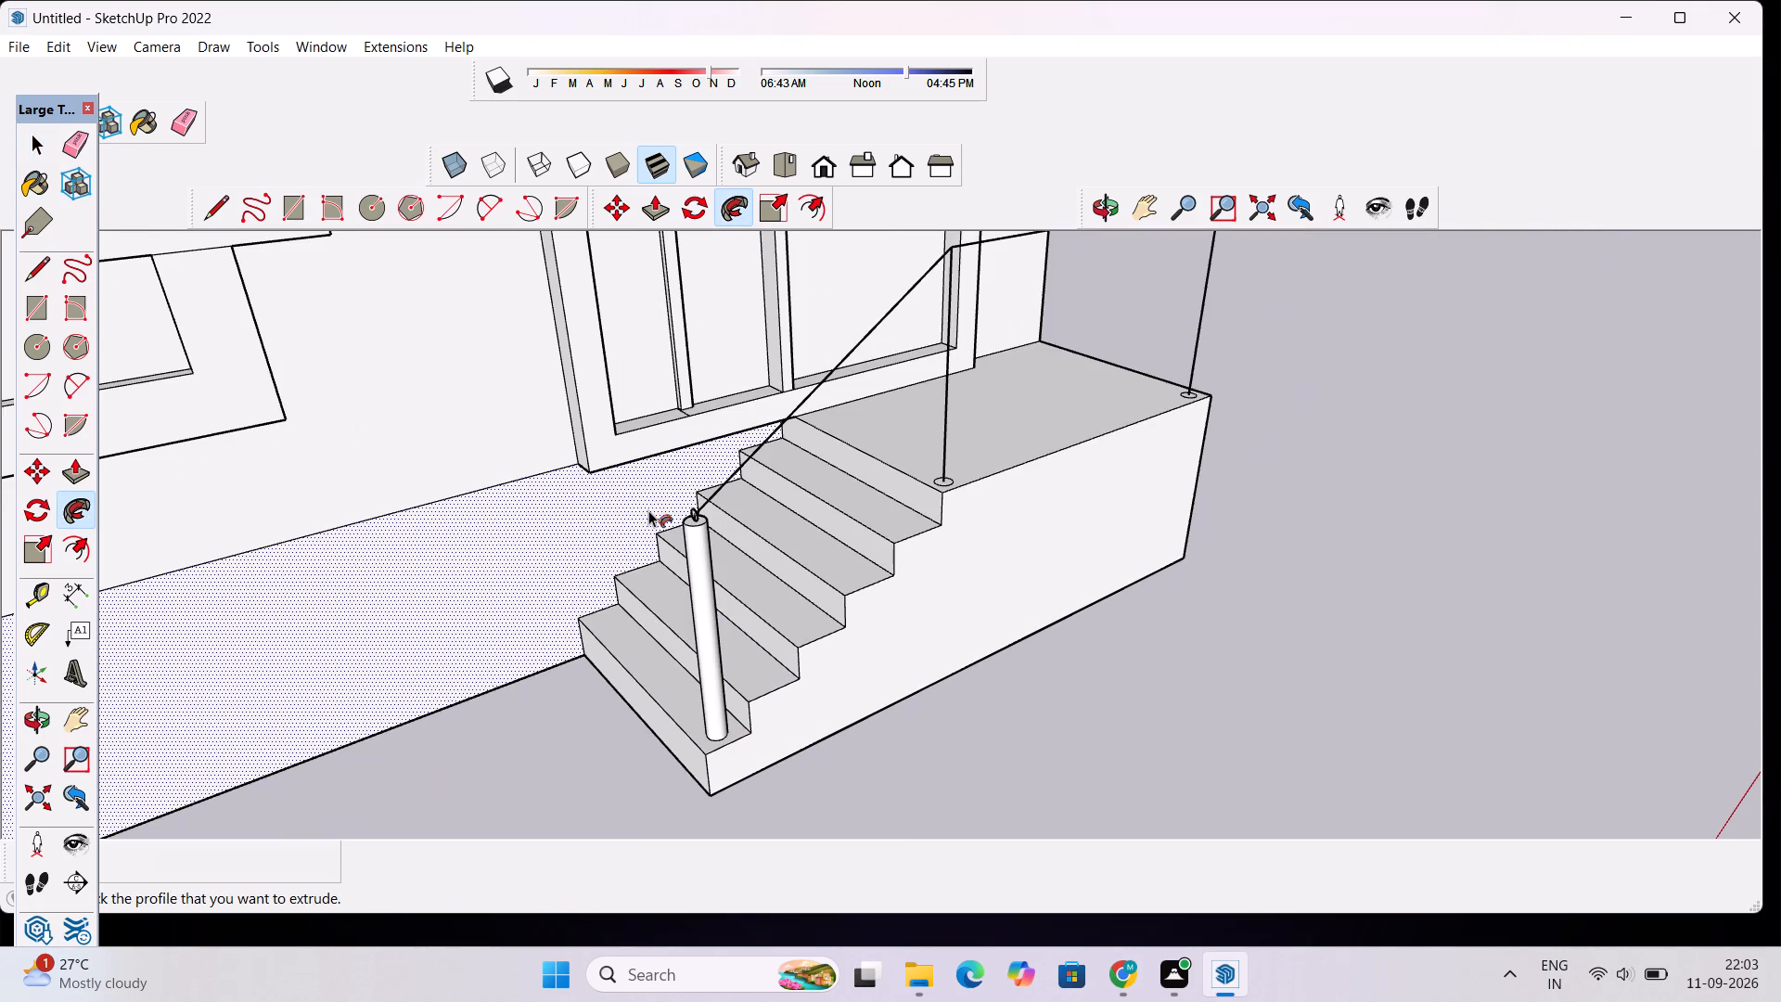
scroll(739, 519, "up", 1)
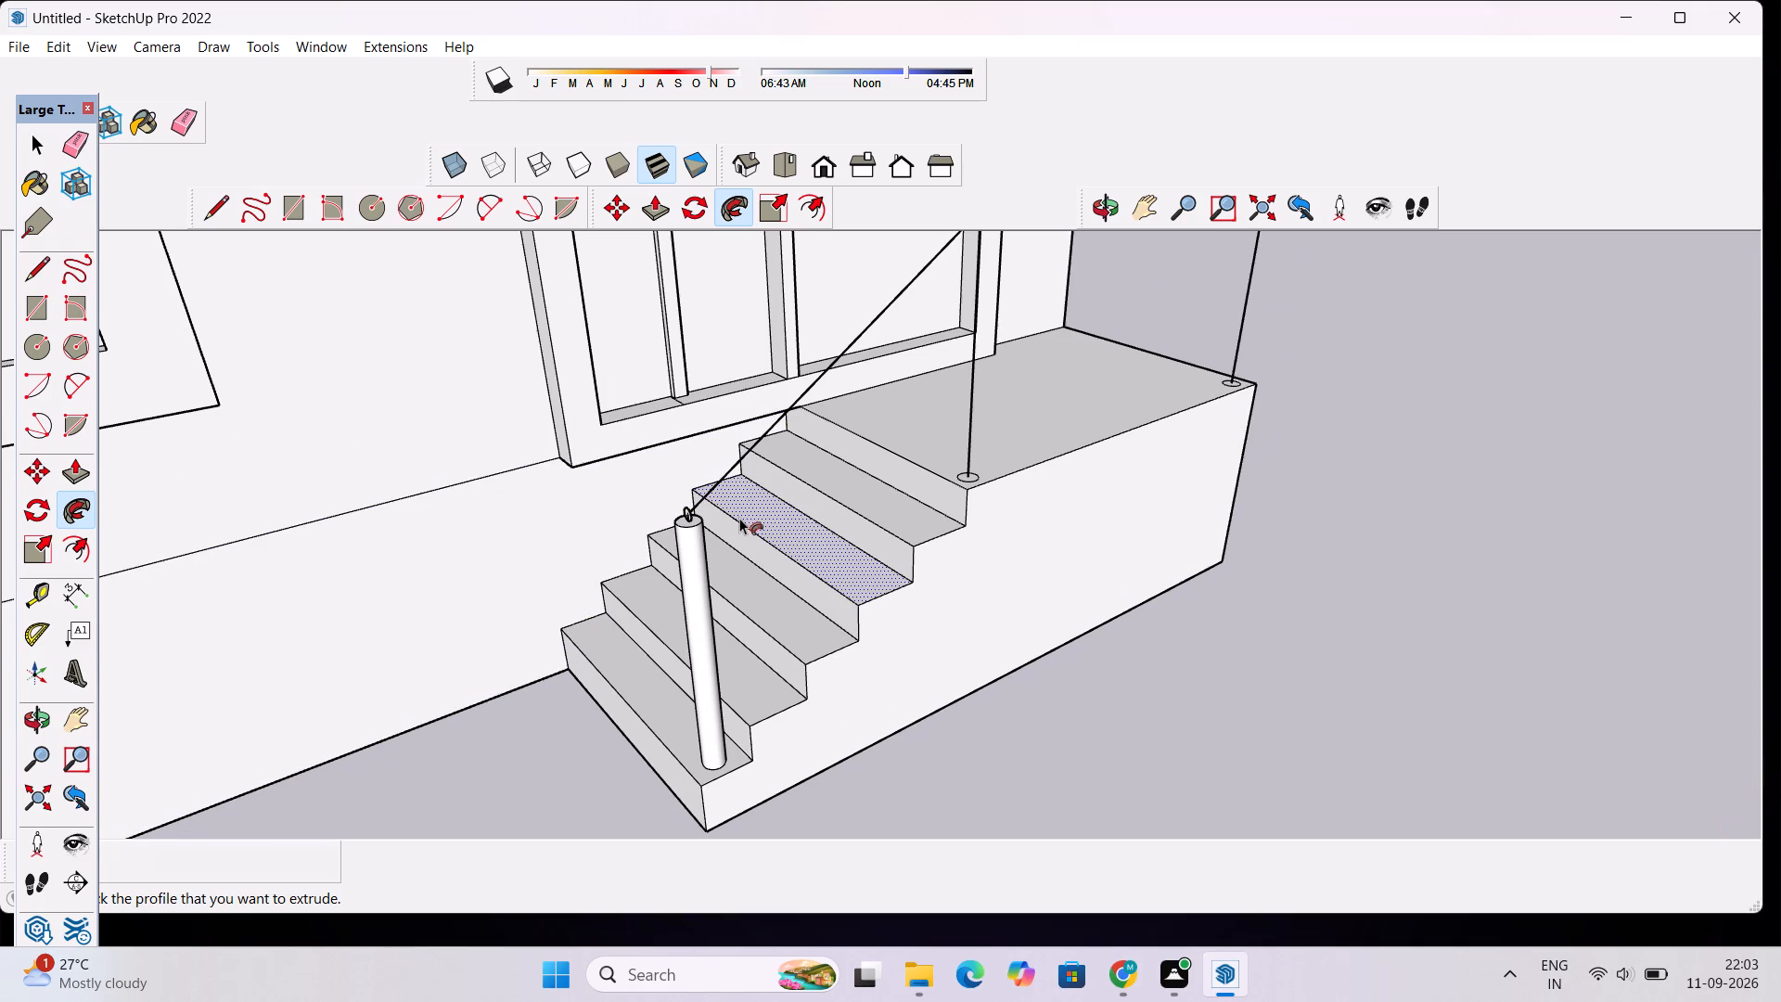
scroll(714, 403, "up", 1)
scroll(760, 572, "up", 1)
scroll(711, 510, "up", 6)
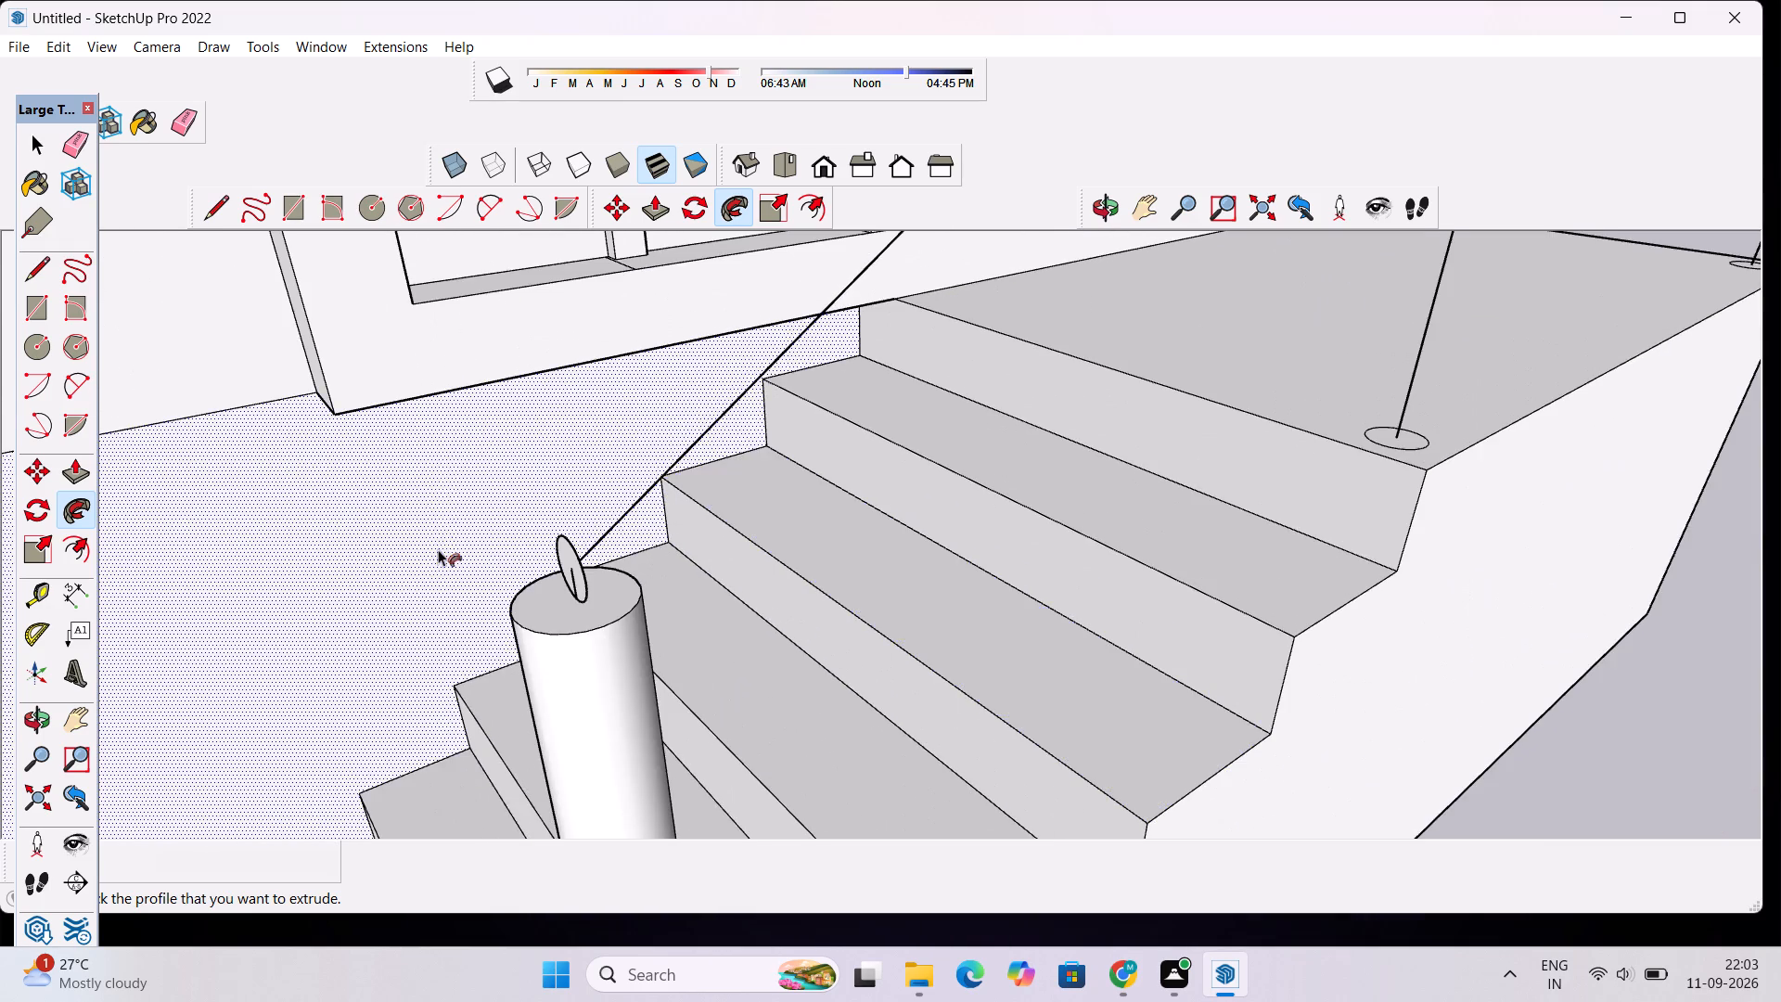
scroll(502, 548, "up", 5)
scroll(519, 472, "down", 3)
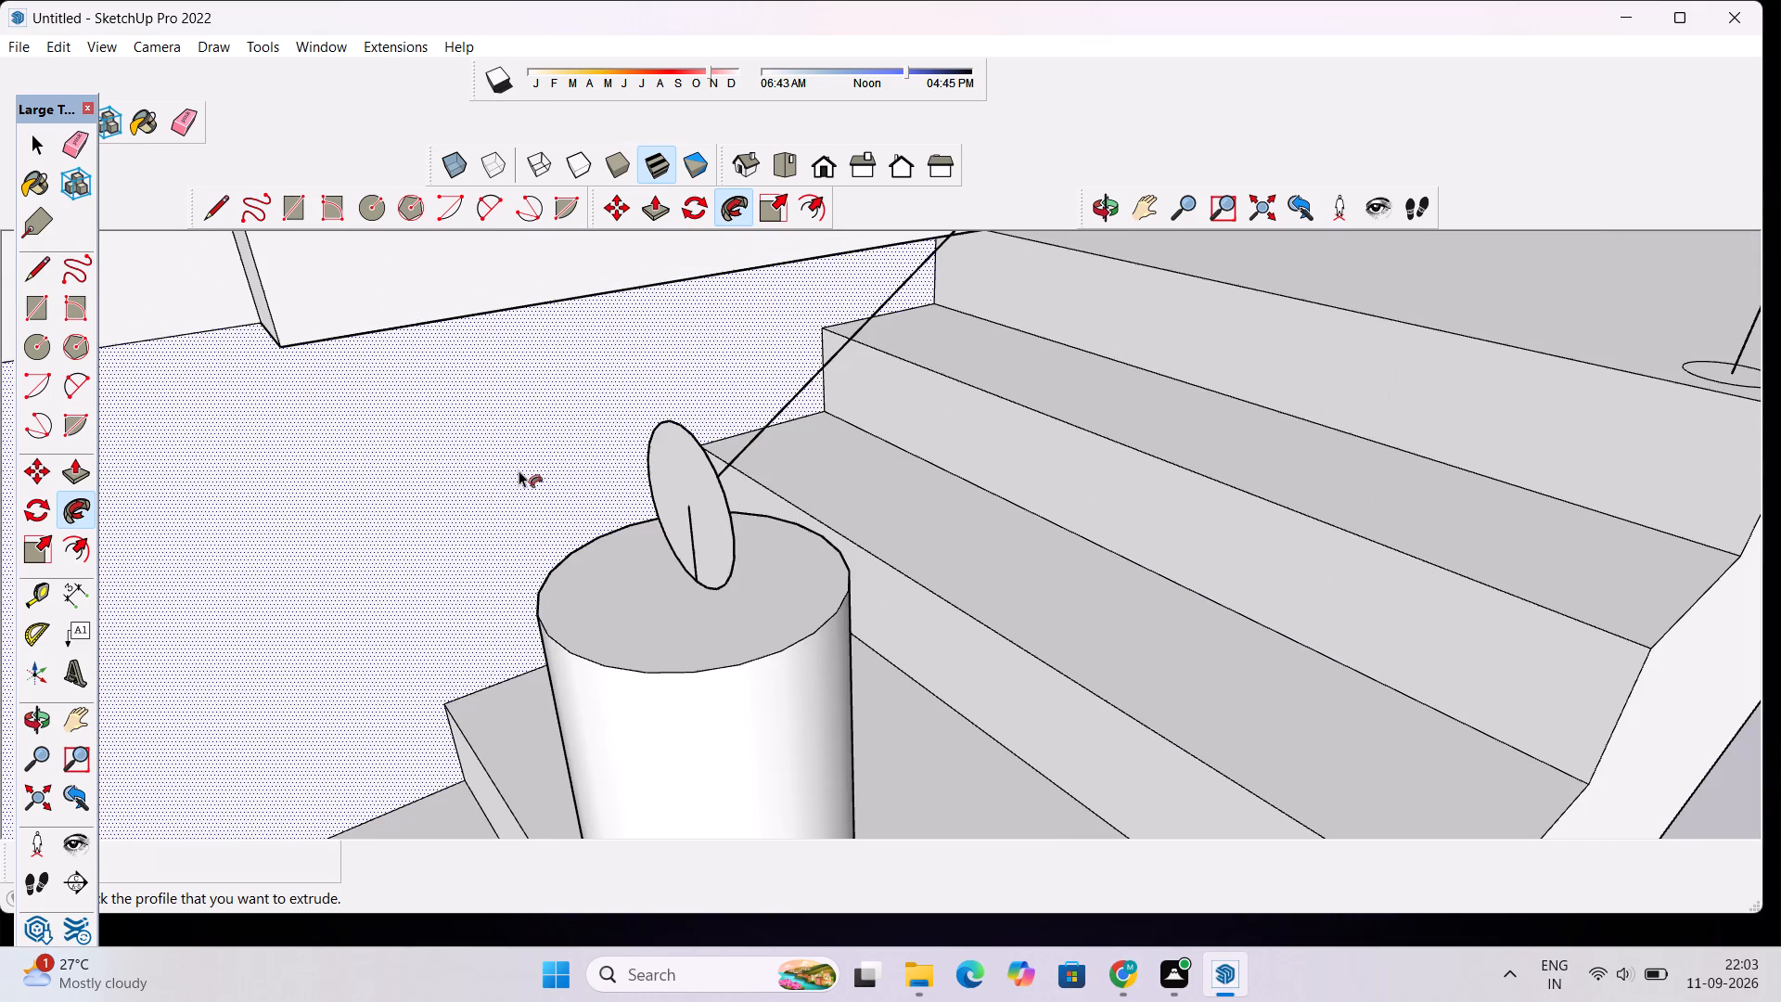
scroll(595, 475, "down", 4)
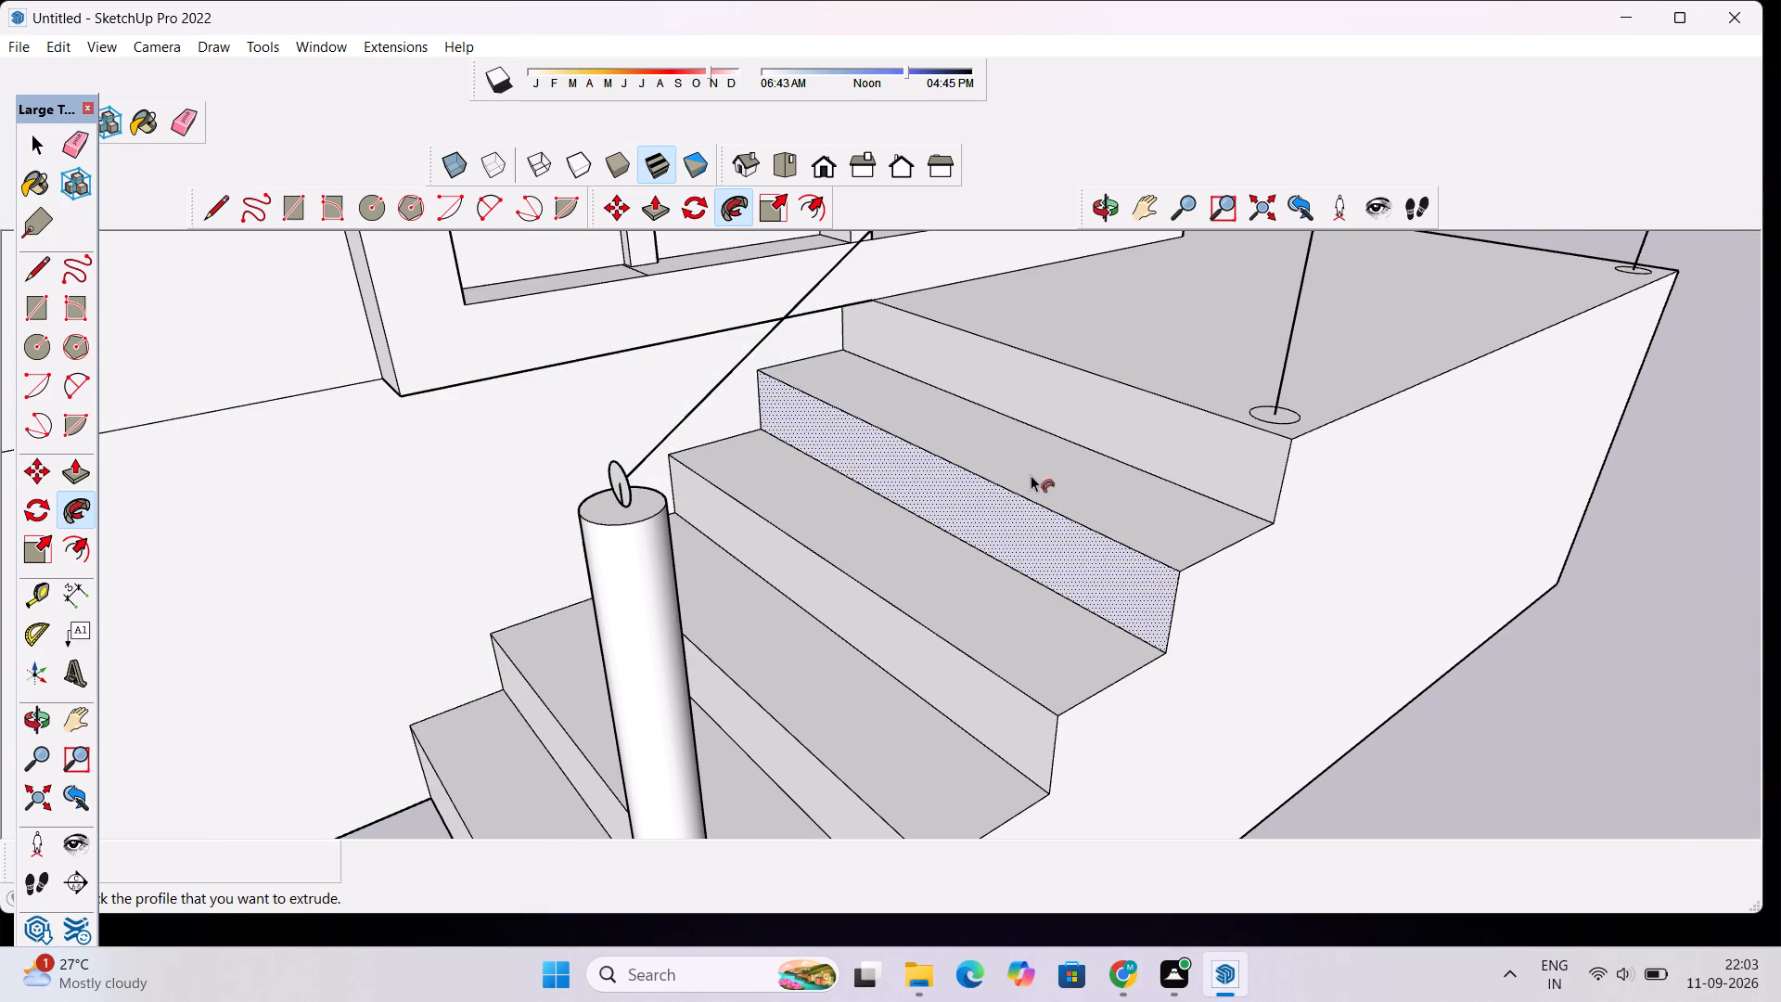
left_click(609, 477)
key("space")
double_click(616, 479)
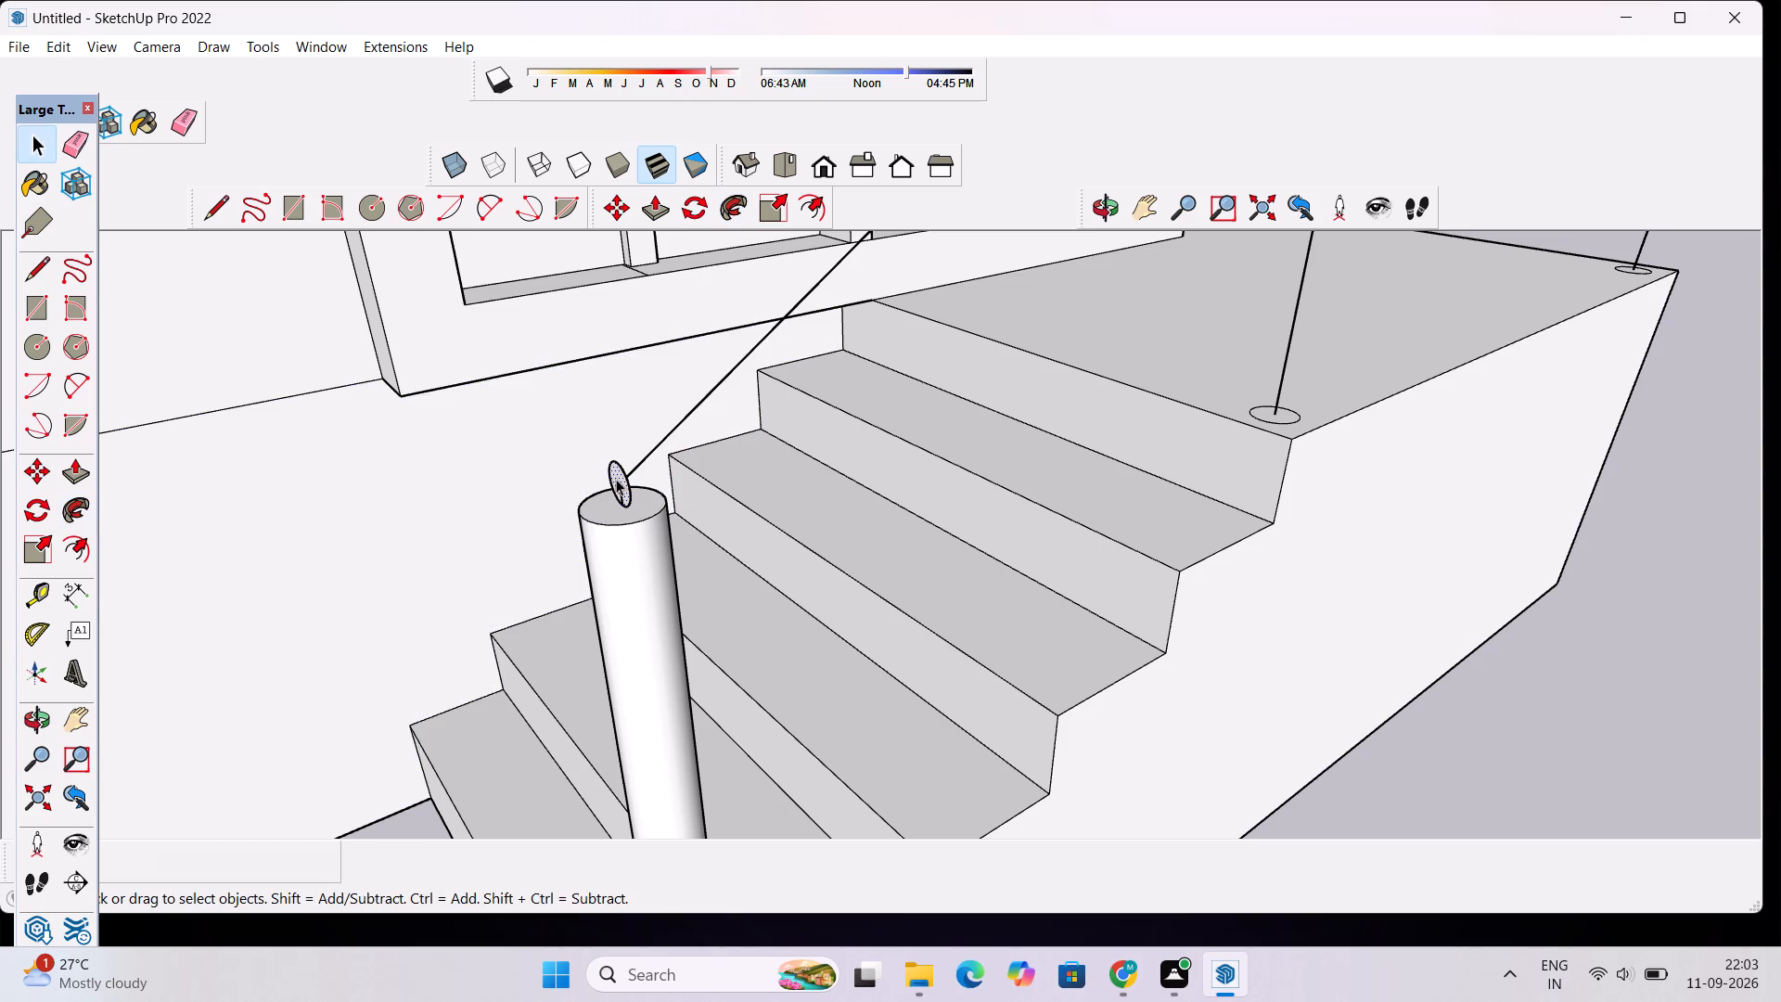
left_click(632, 470, "ctrl")
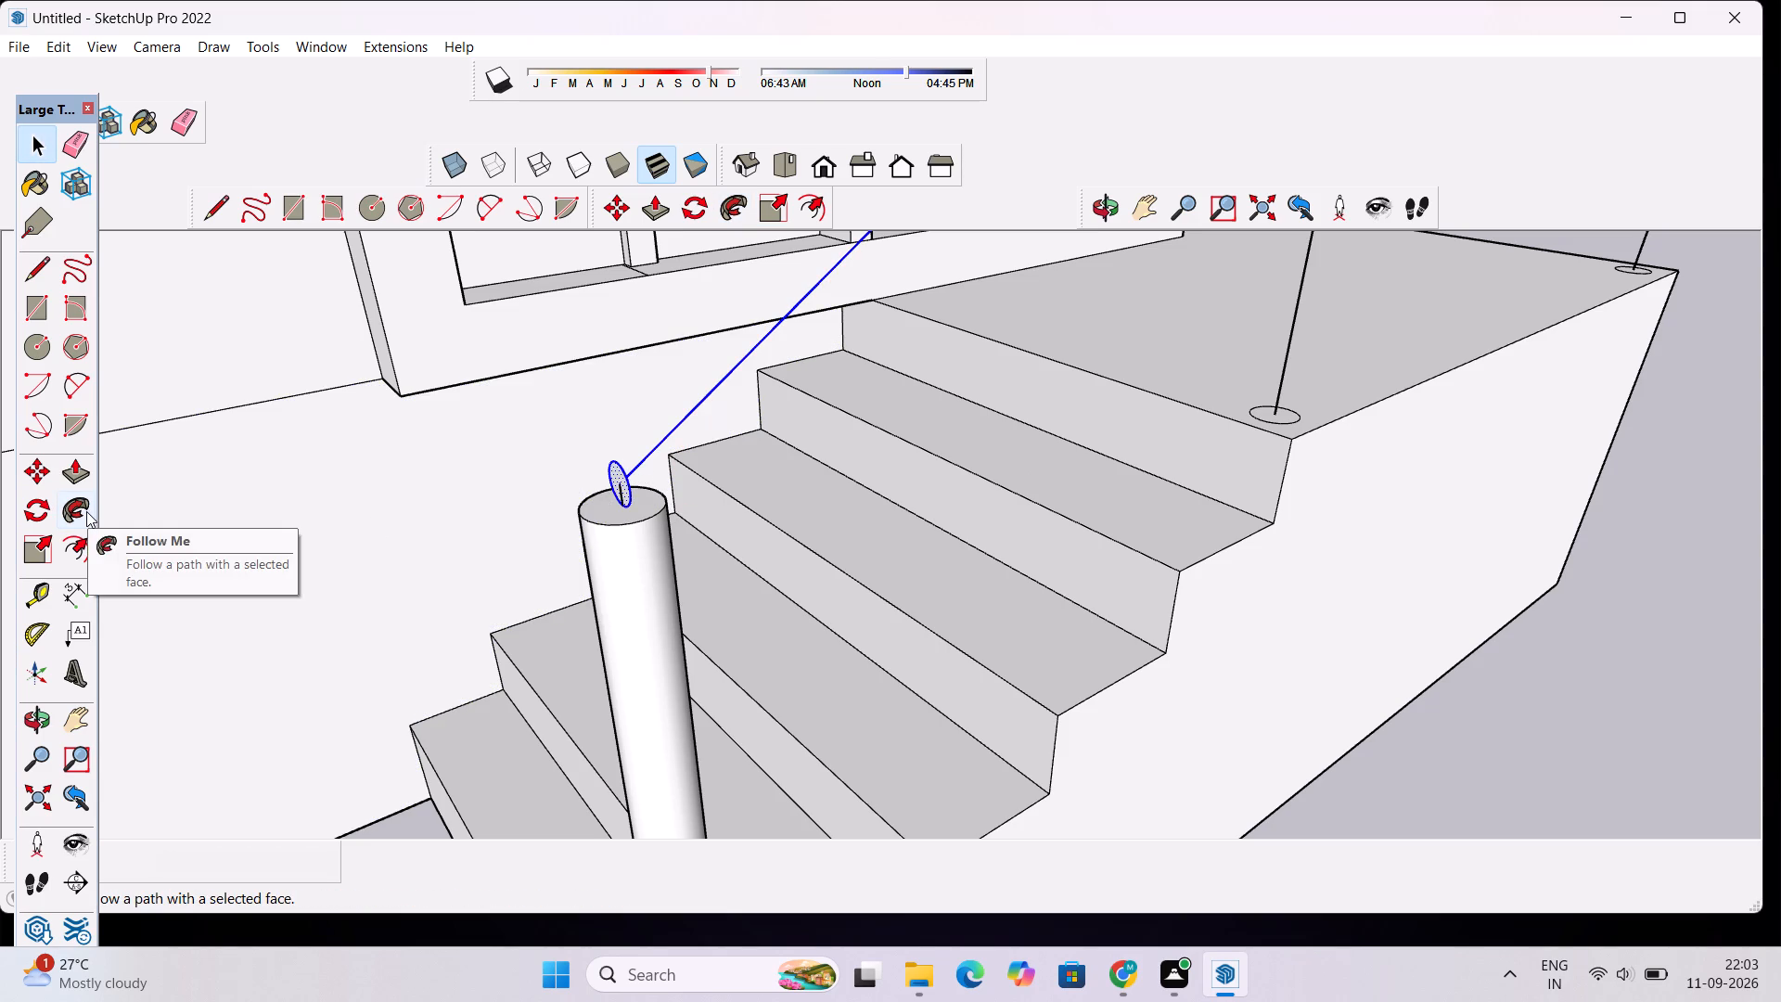
left_click(86, 511)
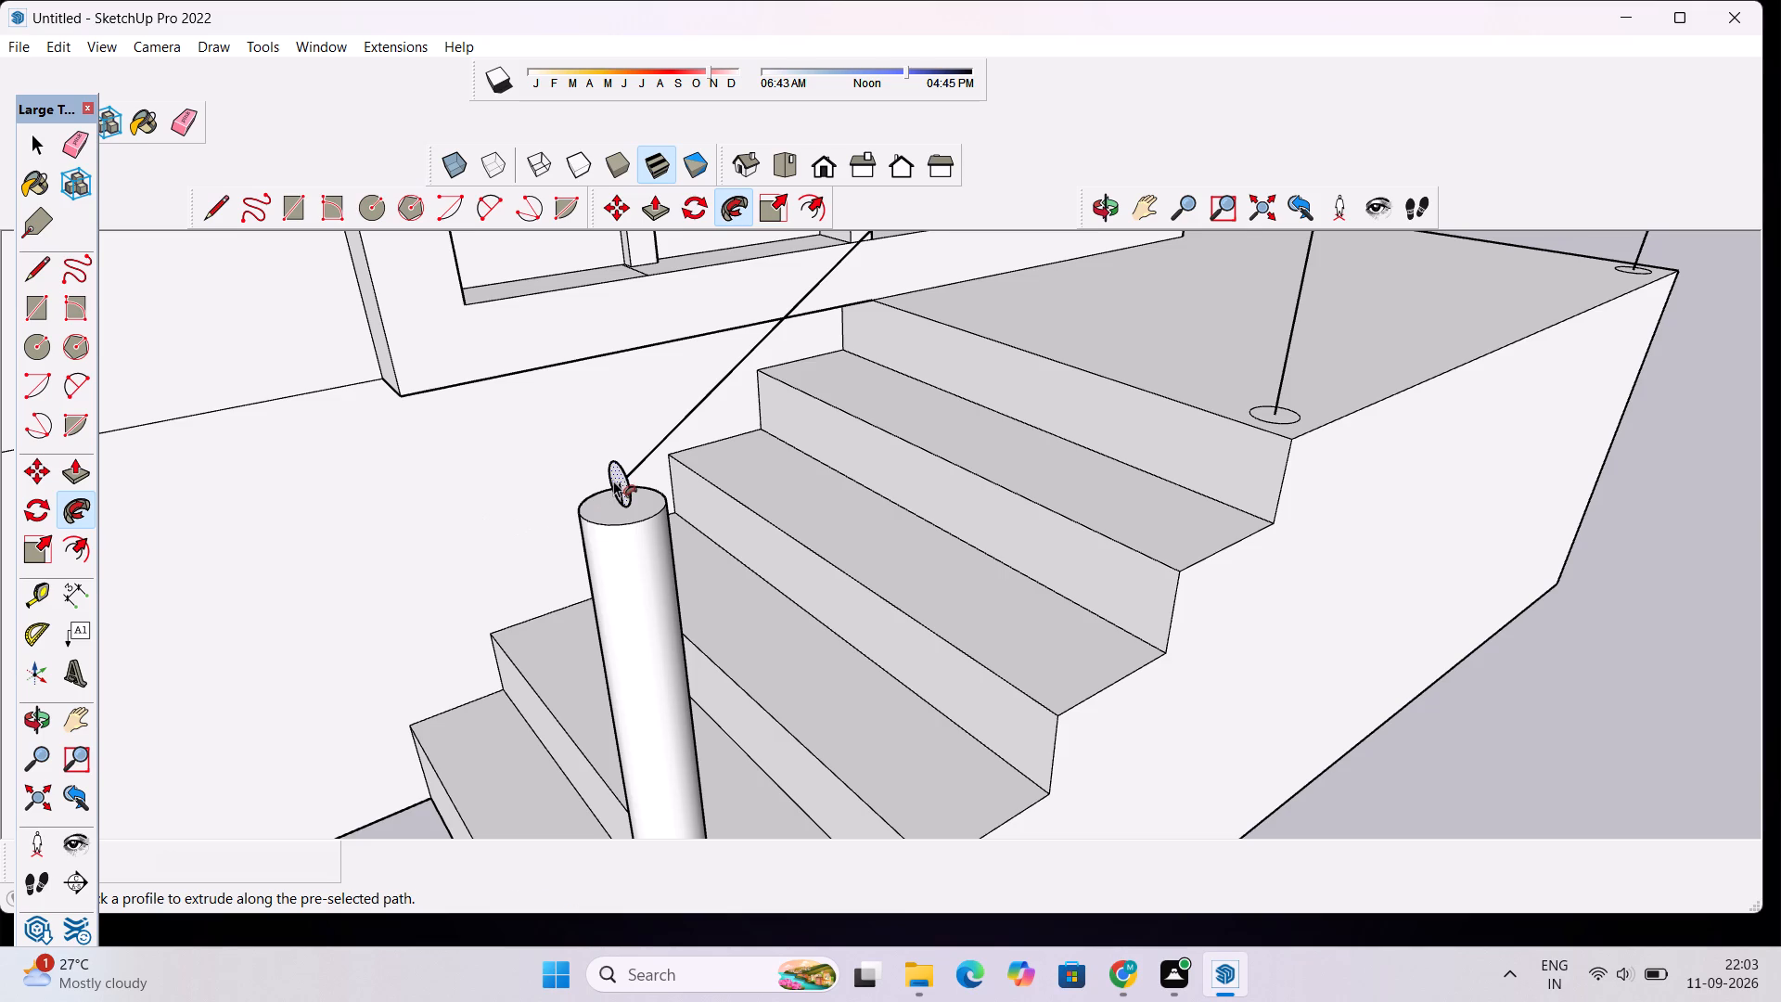
left_click(613, 481)
Extrude the circle at the top of the stairs along its vertical guide line with Follow Me to form the stair-head post.
scroll(617, 487, "down", 19)
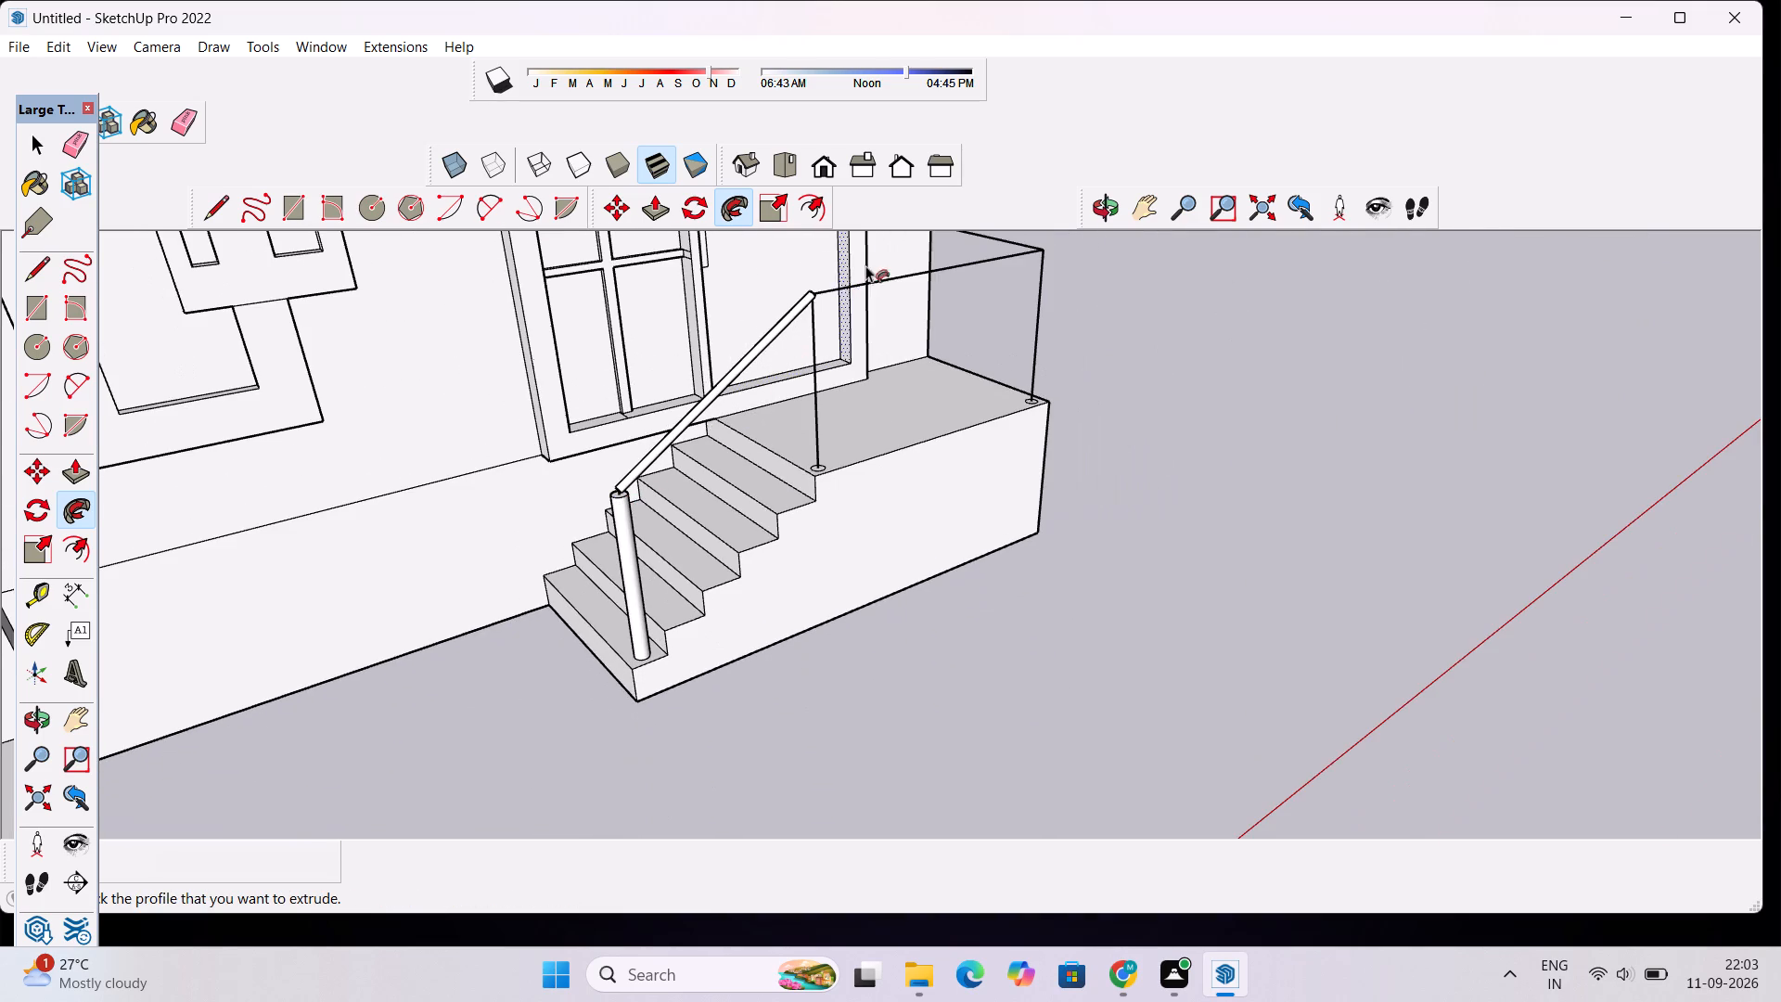
scroll(932, 265, "up", 1)
left_click(1112, 211)
left_click_drag(1126, 307, 868, 520)
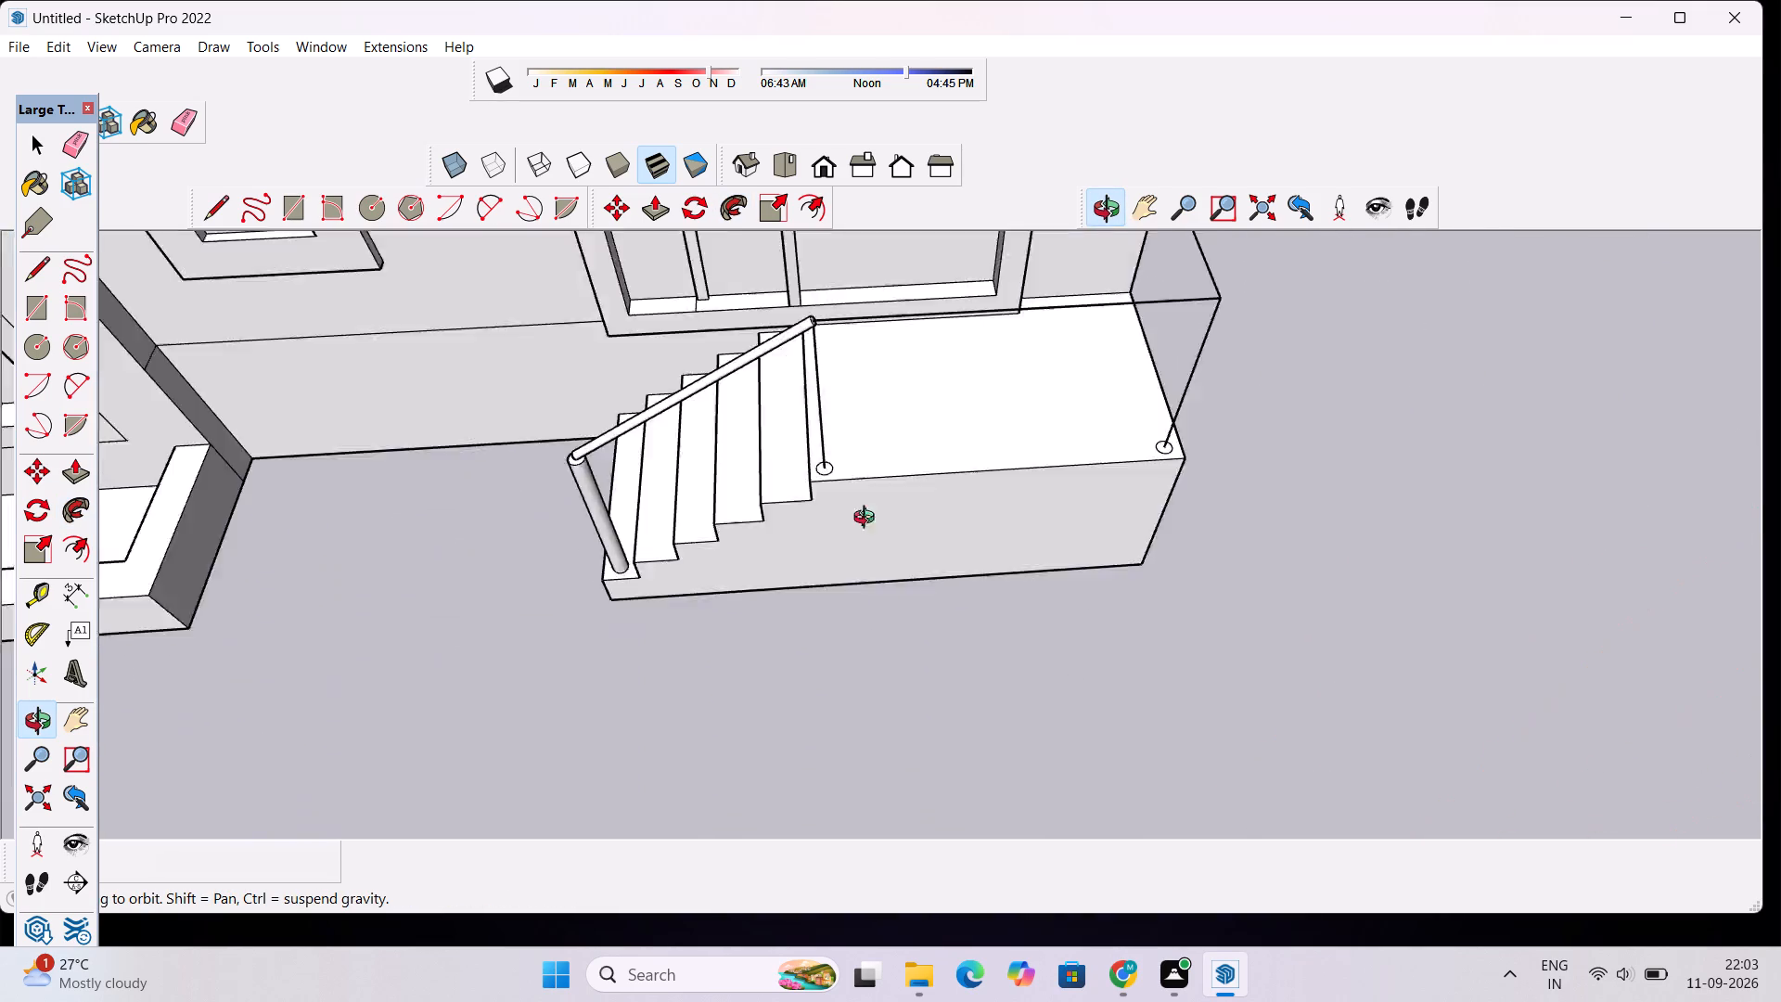
left_click_drag(868, 520, 841, 551)
scroll(938, 422, "down", 4)
scroll(1222, 378, "up", 5)
scroll(1056, 425, "up", 4)
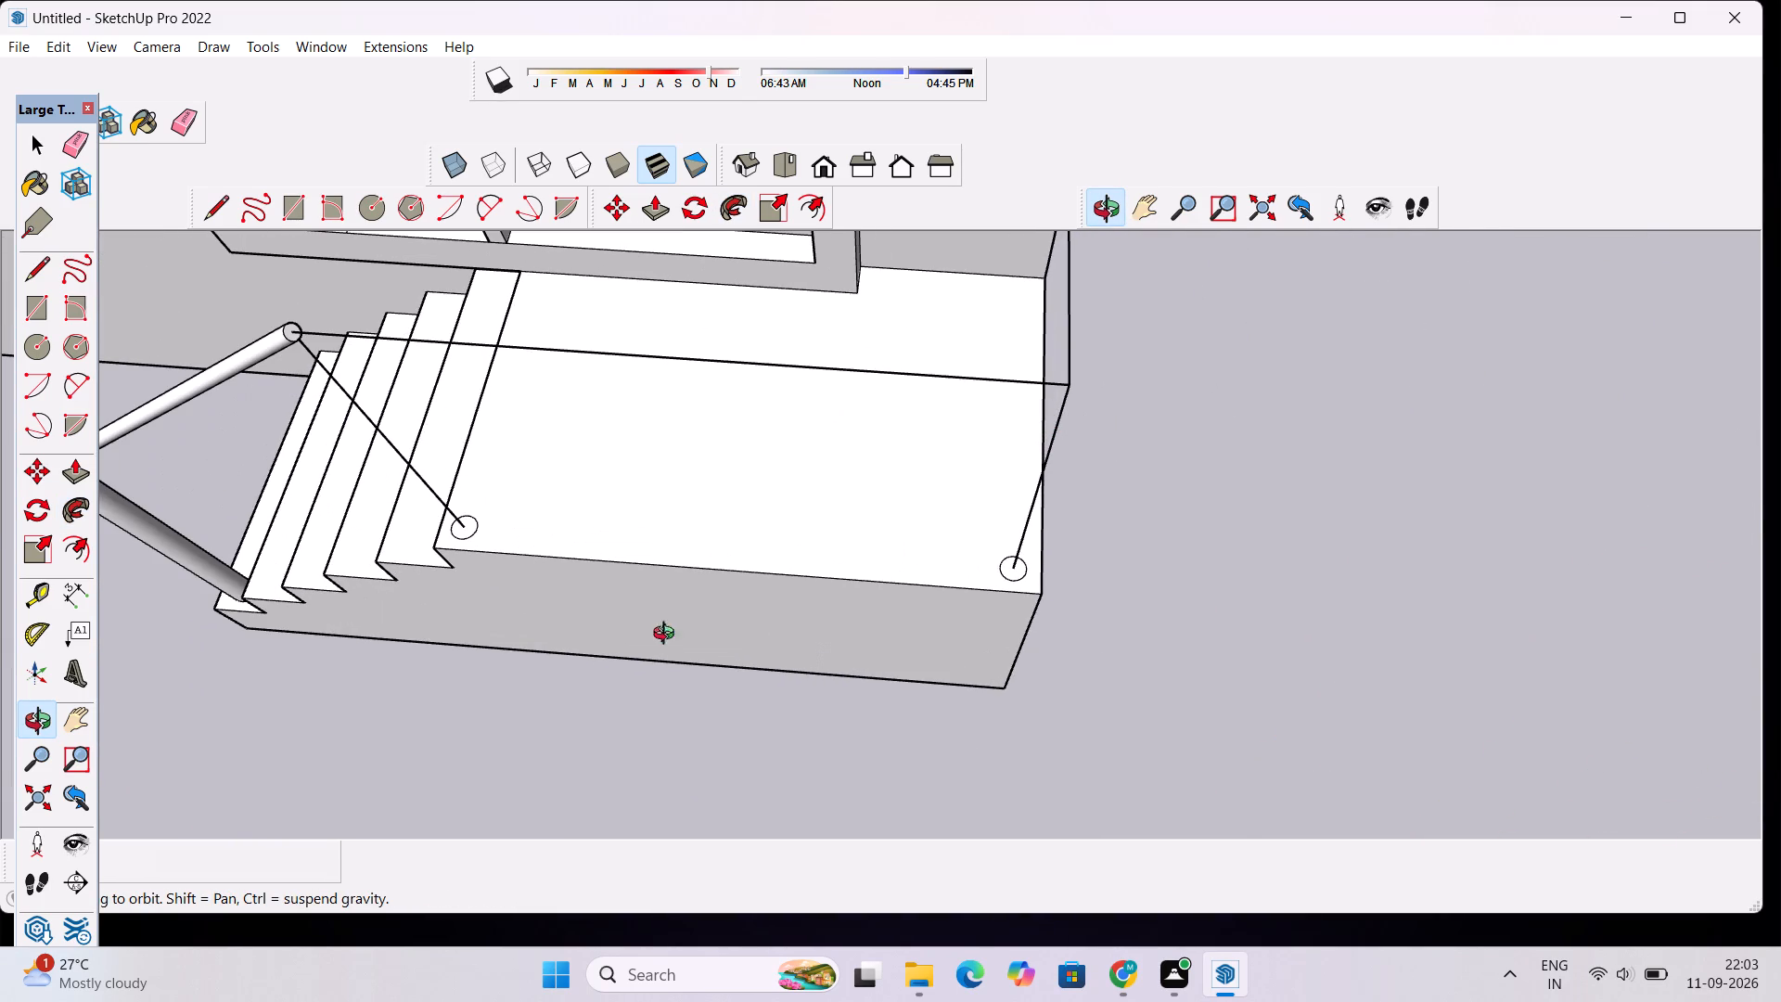
scroll(435, 550, "up", 5)
key("space")
left_click(483, 520)
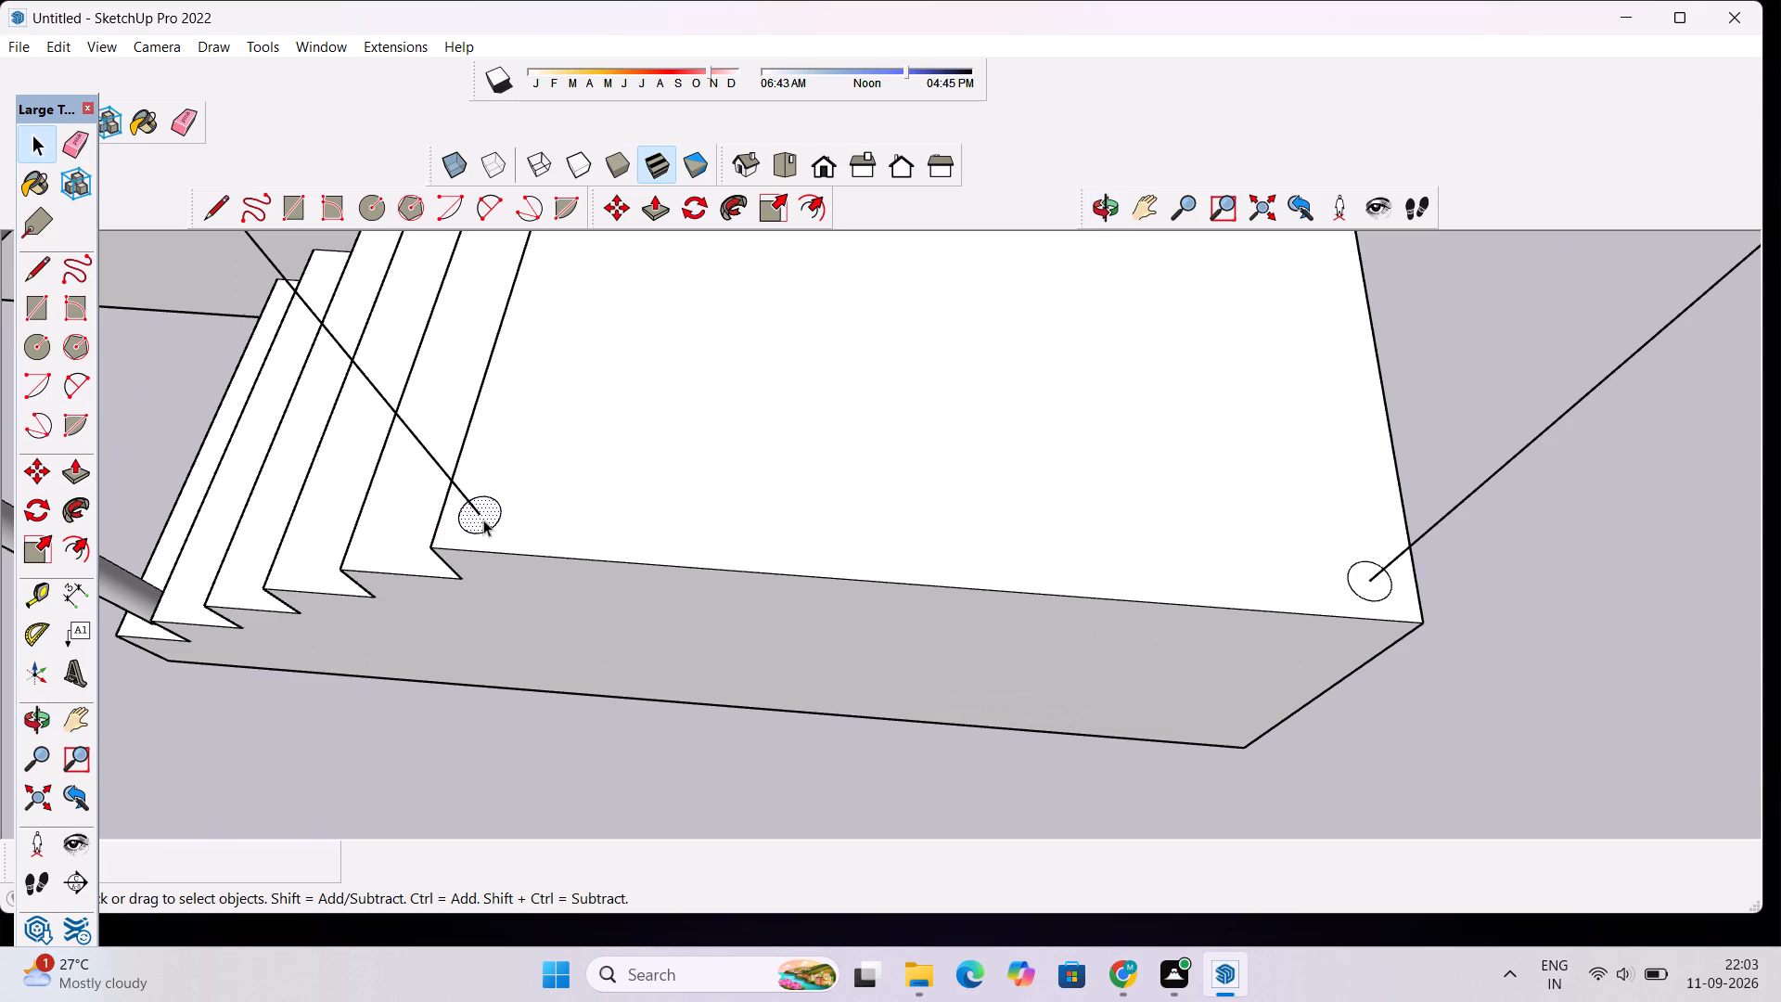
double_click(485, 516)
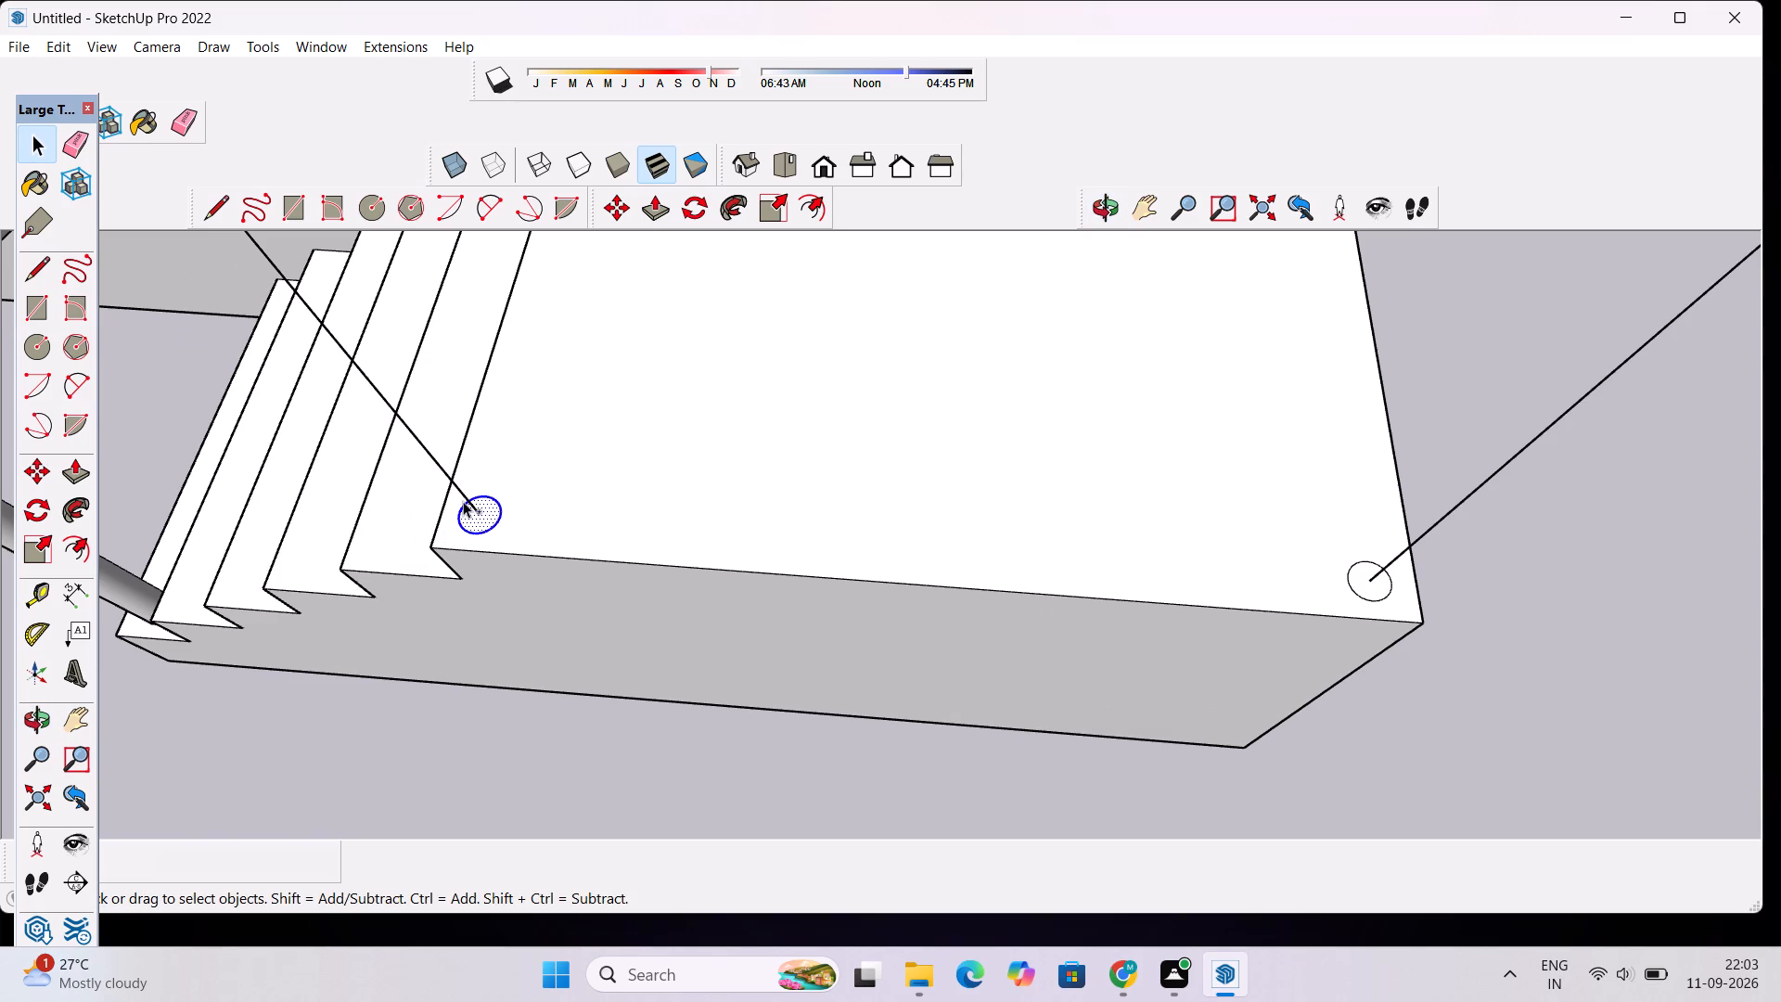
left_click(465, 497, "ctrl")
left_click(71, 498)
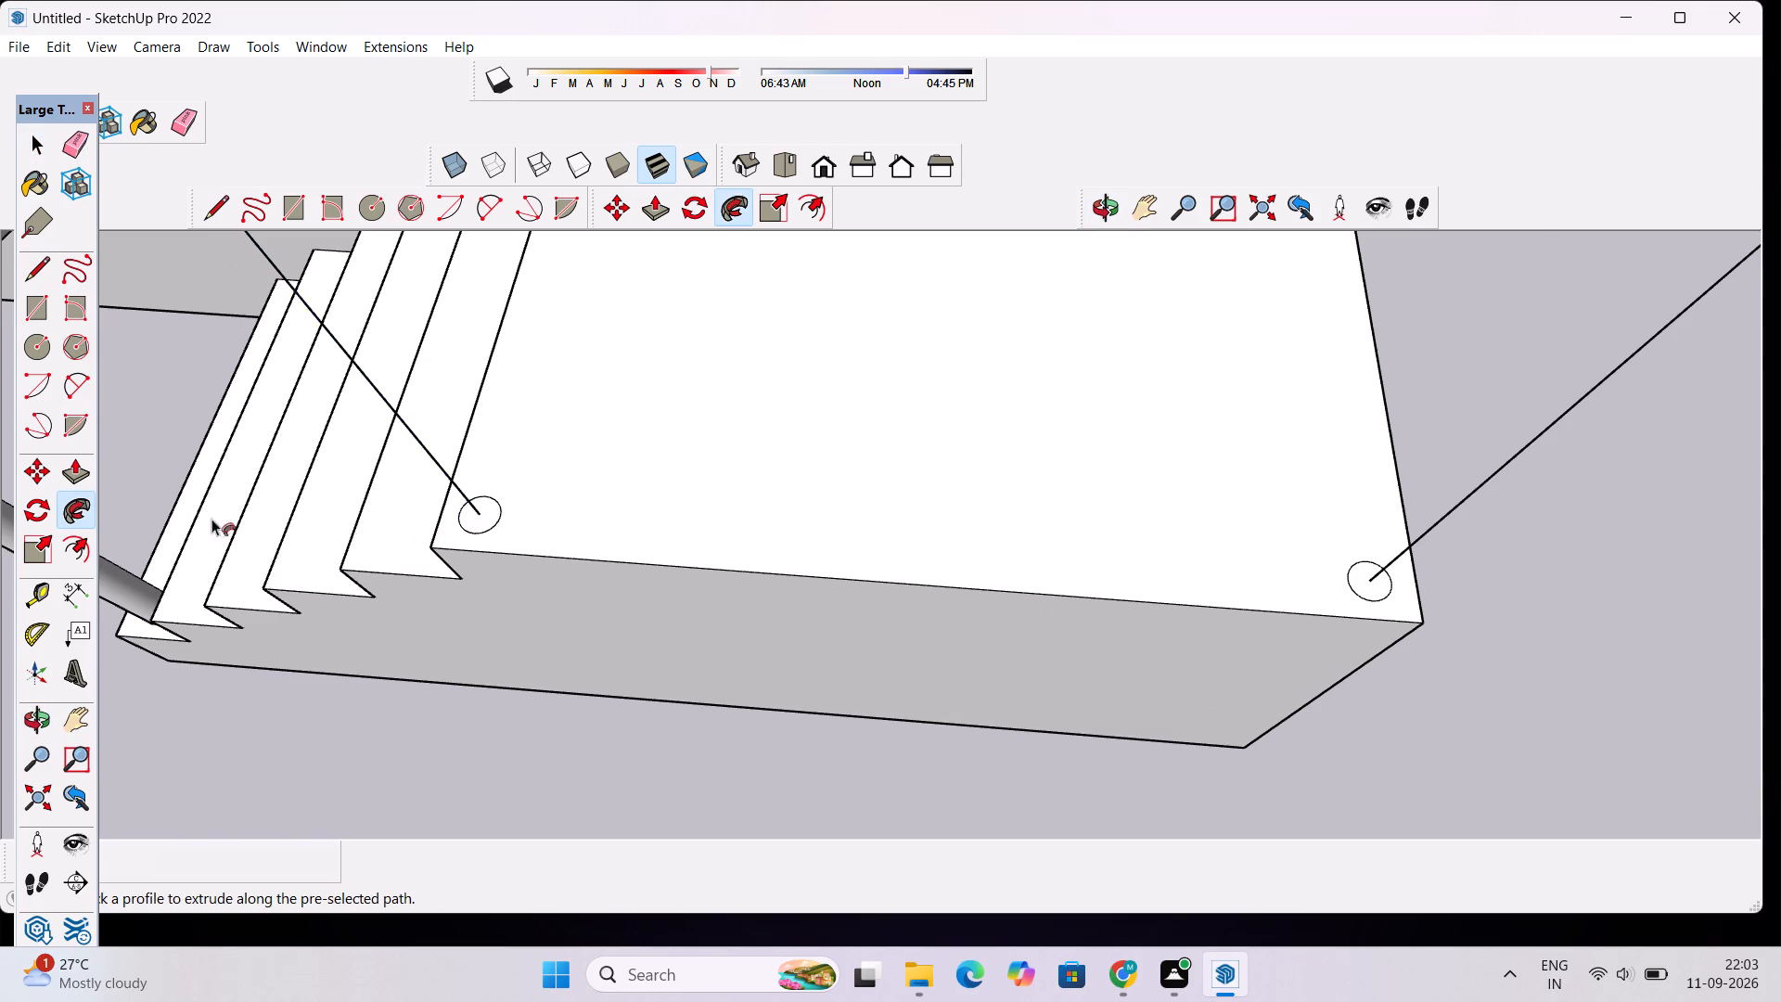
left_click(466, 520)
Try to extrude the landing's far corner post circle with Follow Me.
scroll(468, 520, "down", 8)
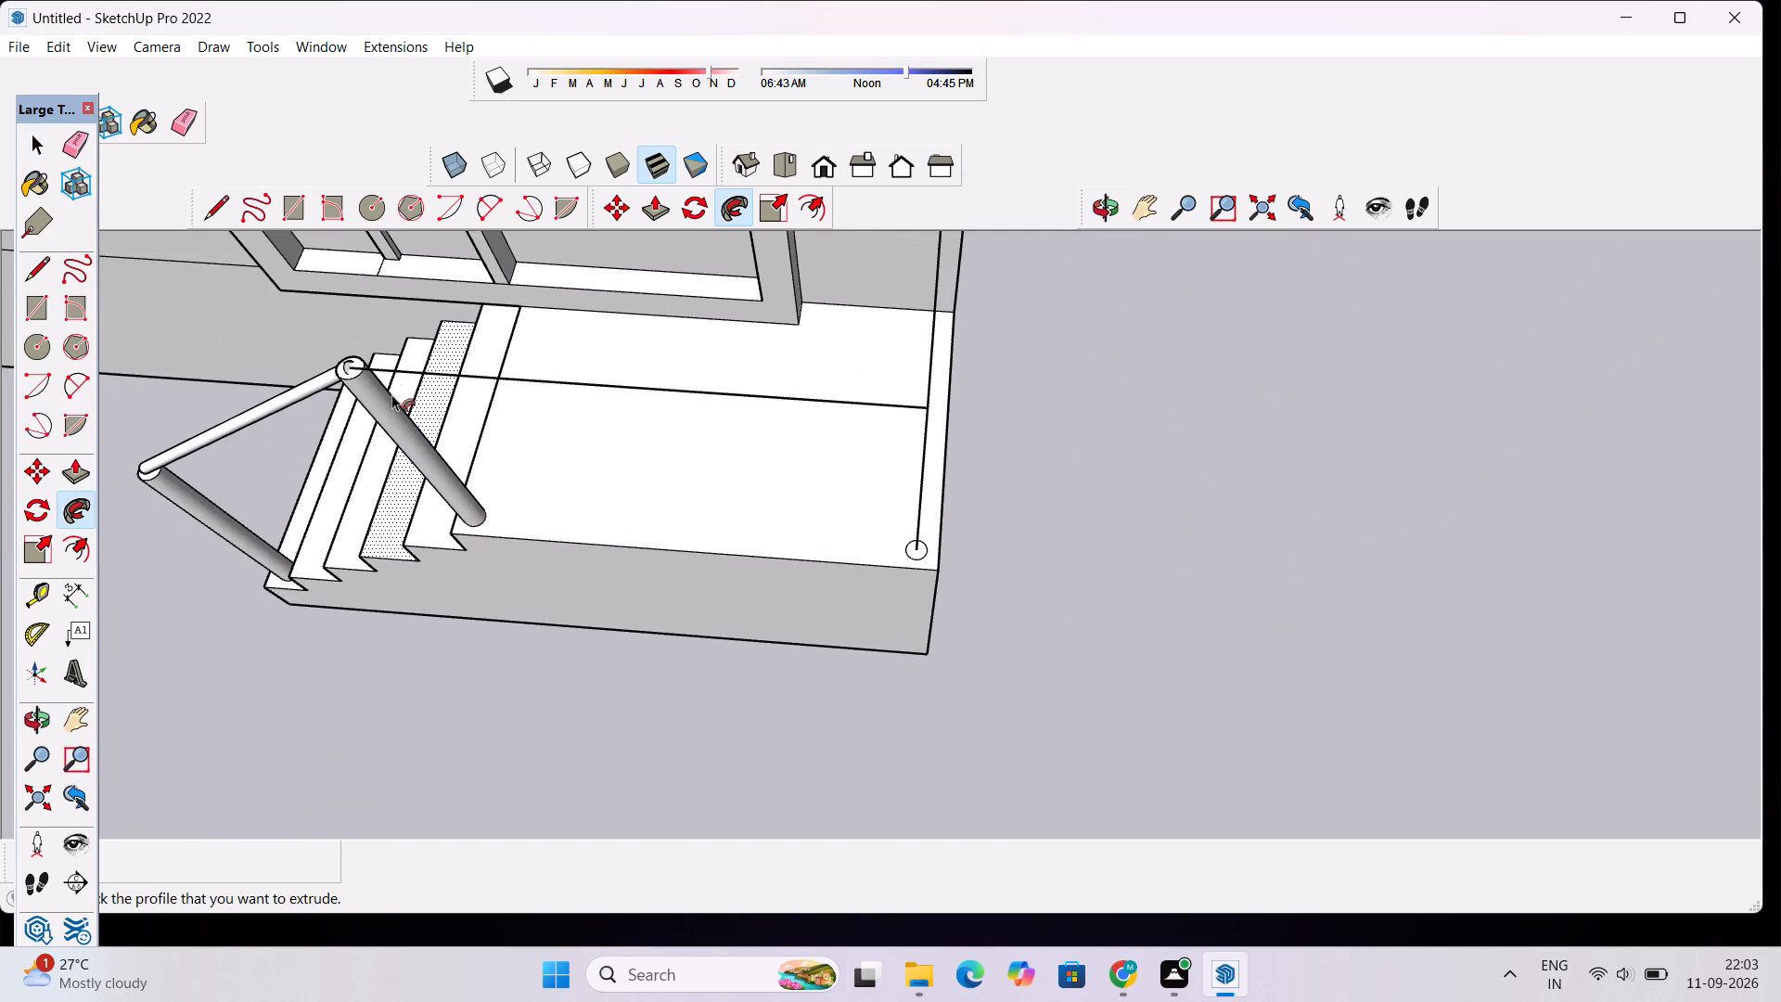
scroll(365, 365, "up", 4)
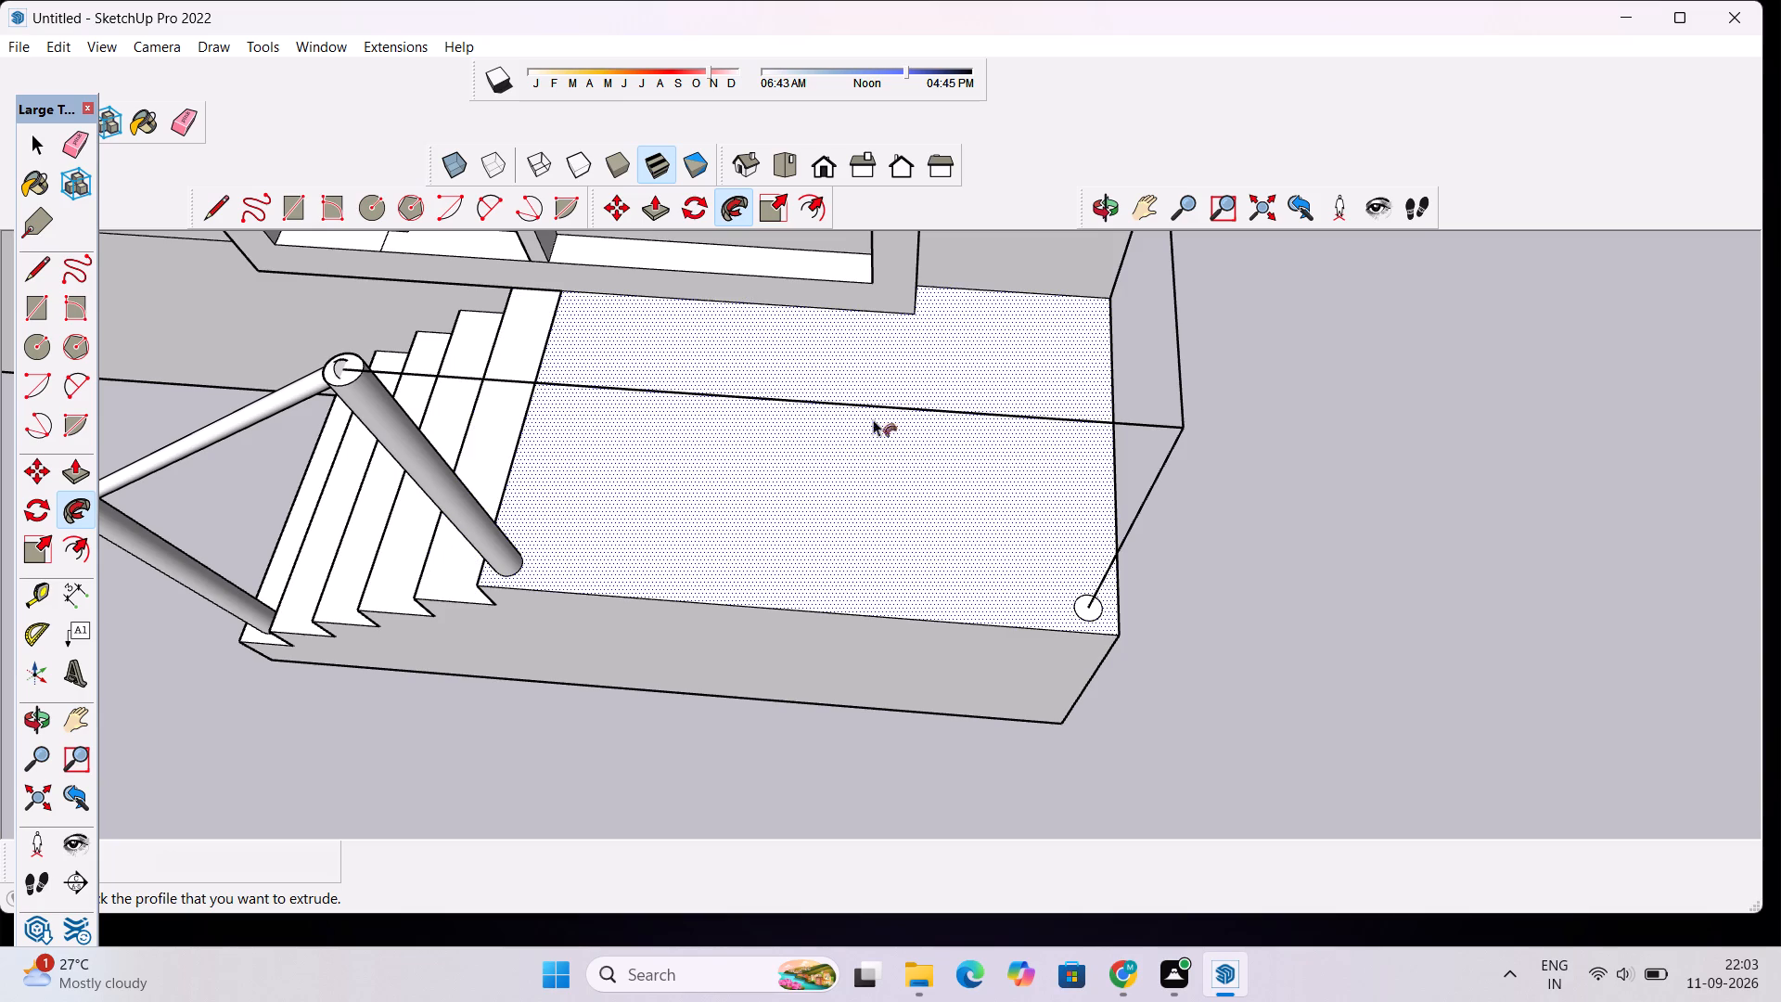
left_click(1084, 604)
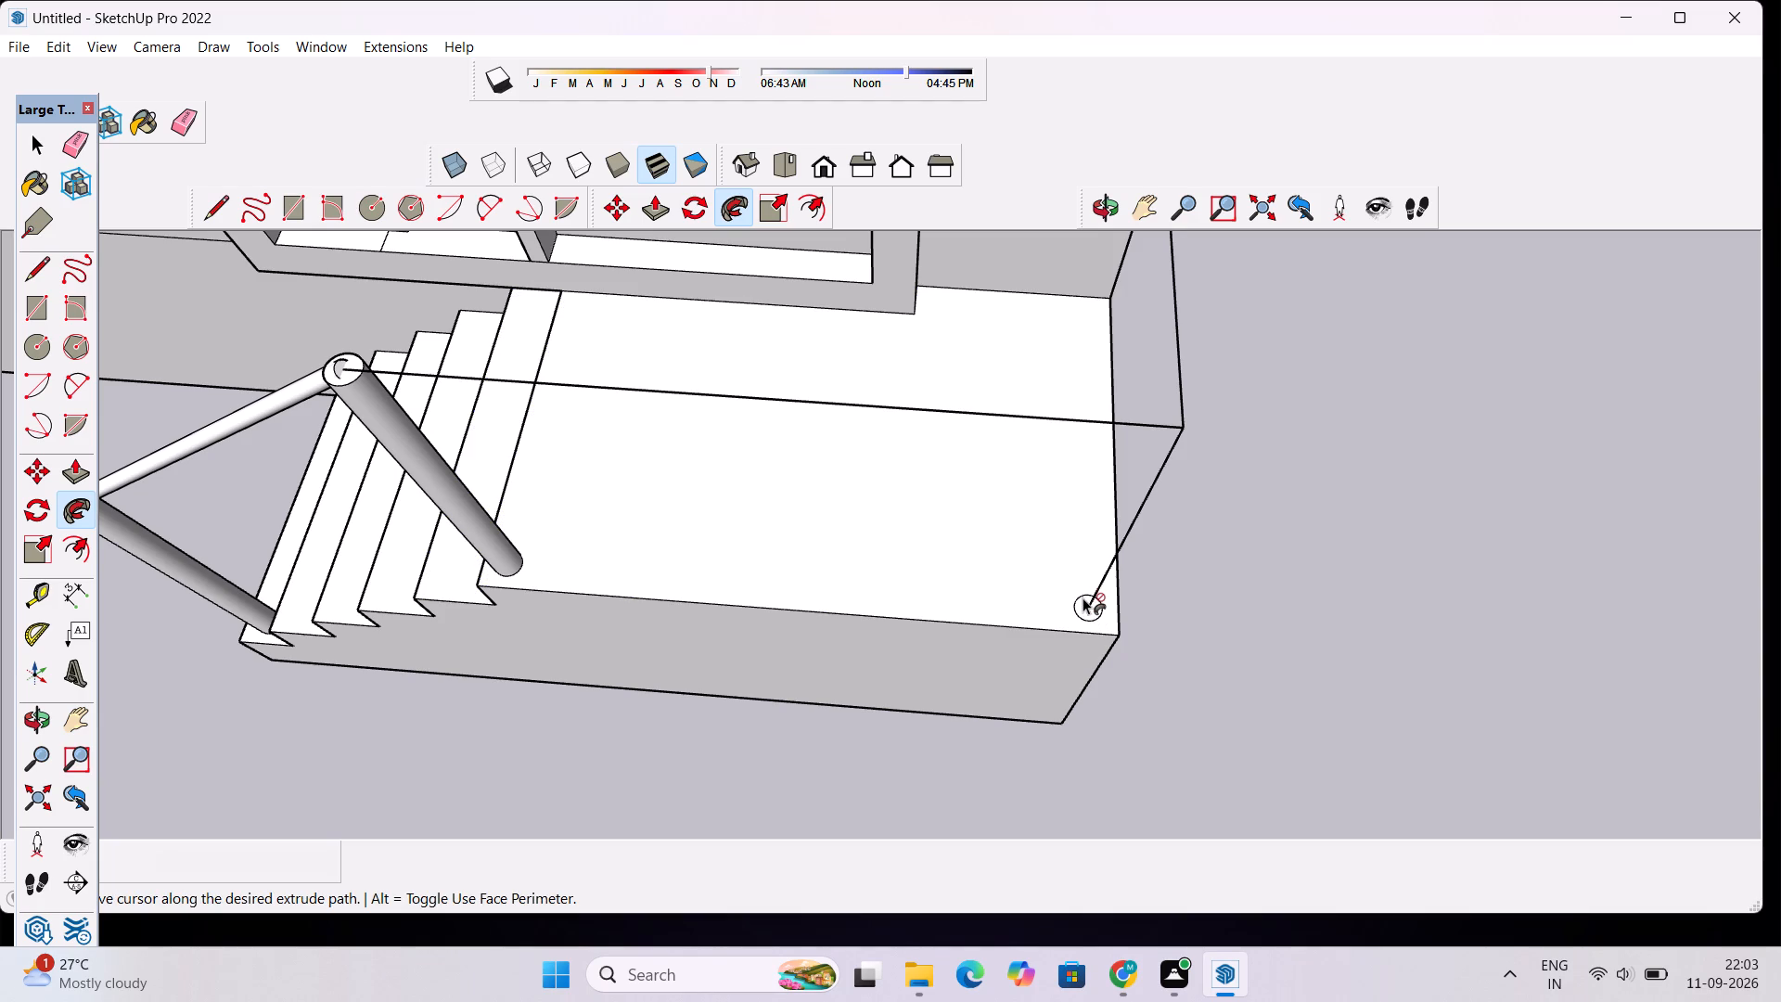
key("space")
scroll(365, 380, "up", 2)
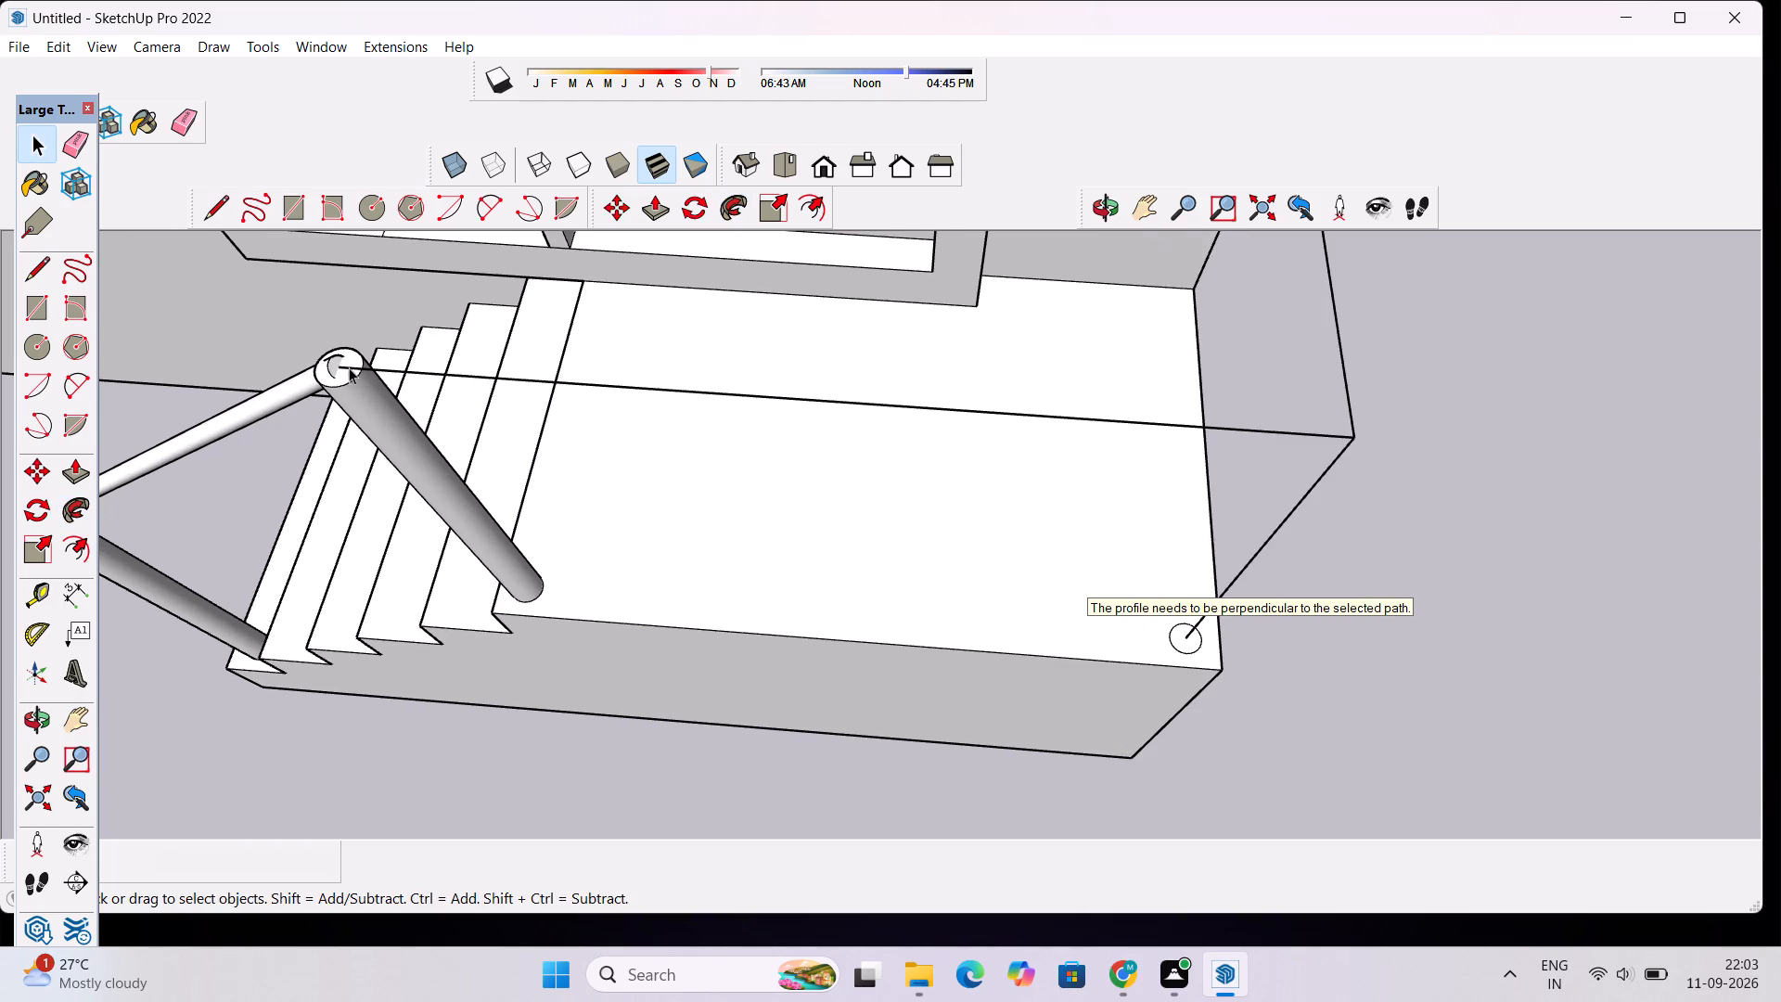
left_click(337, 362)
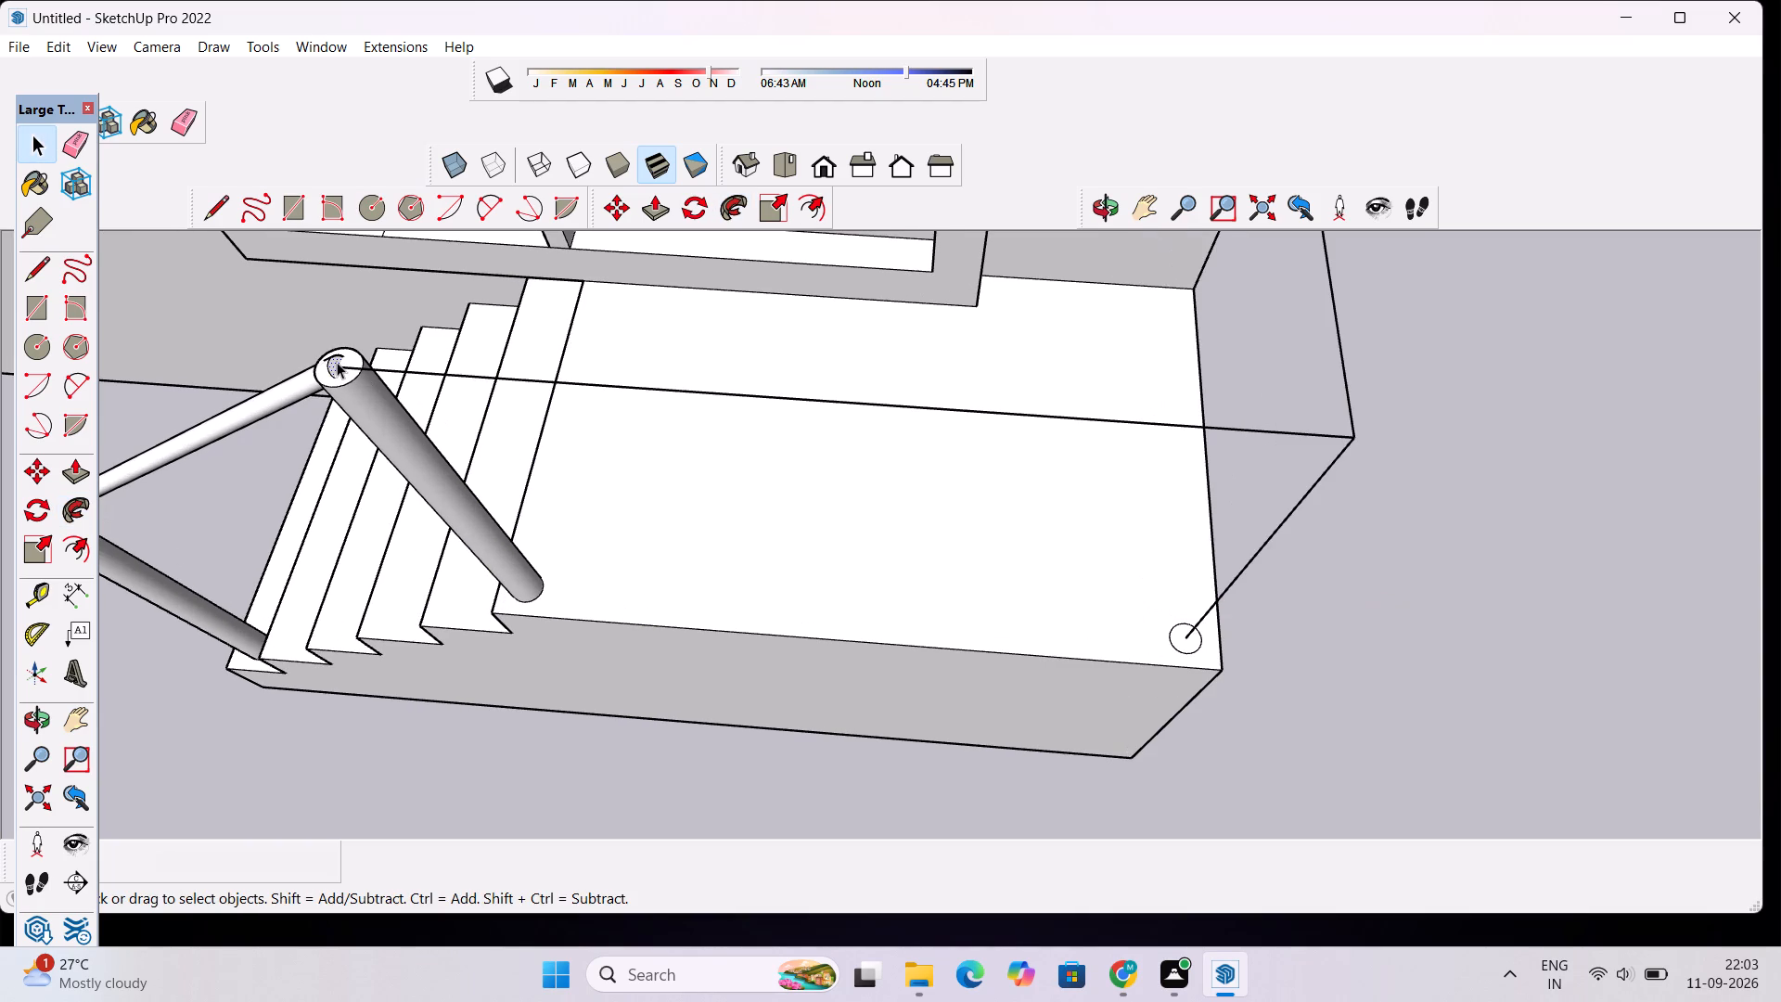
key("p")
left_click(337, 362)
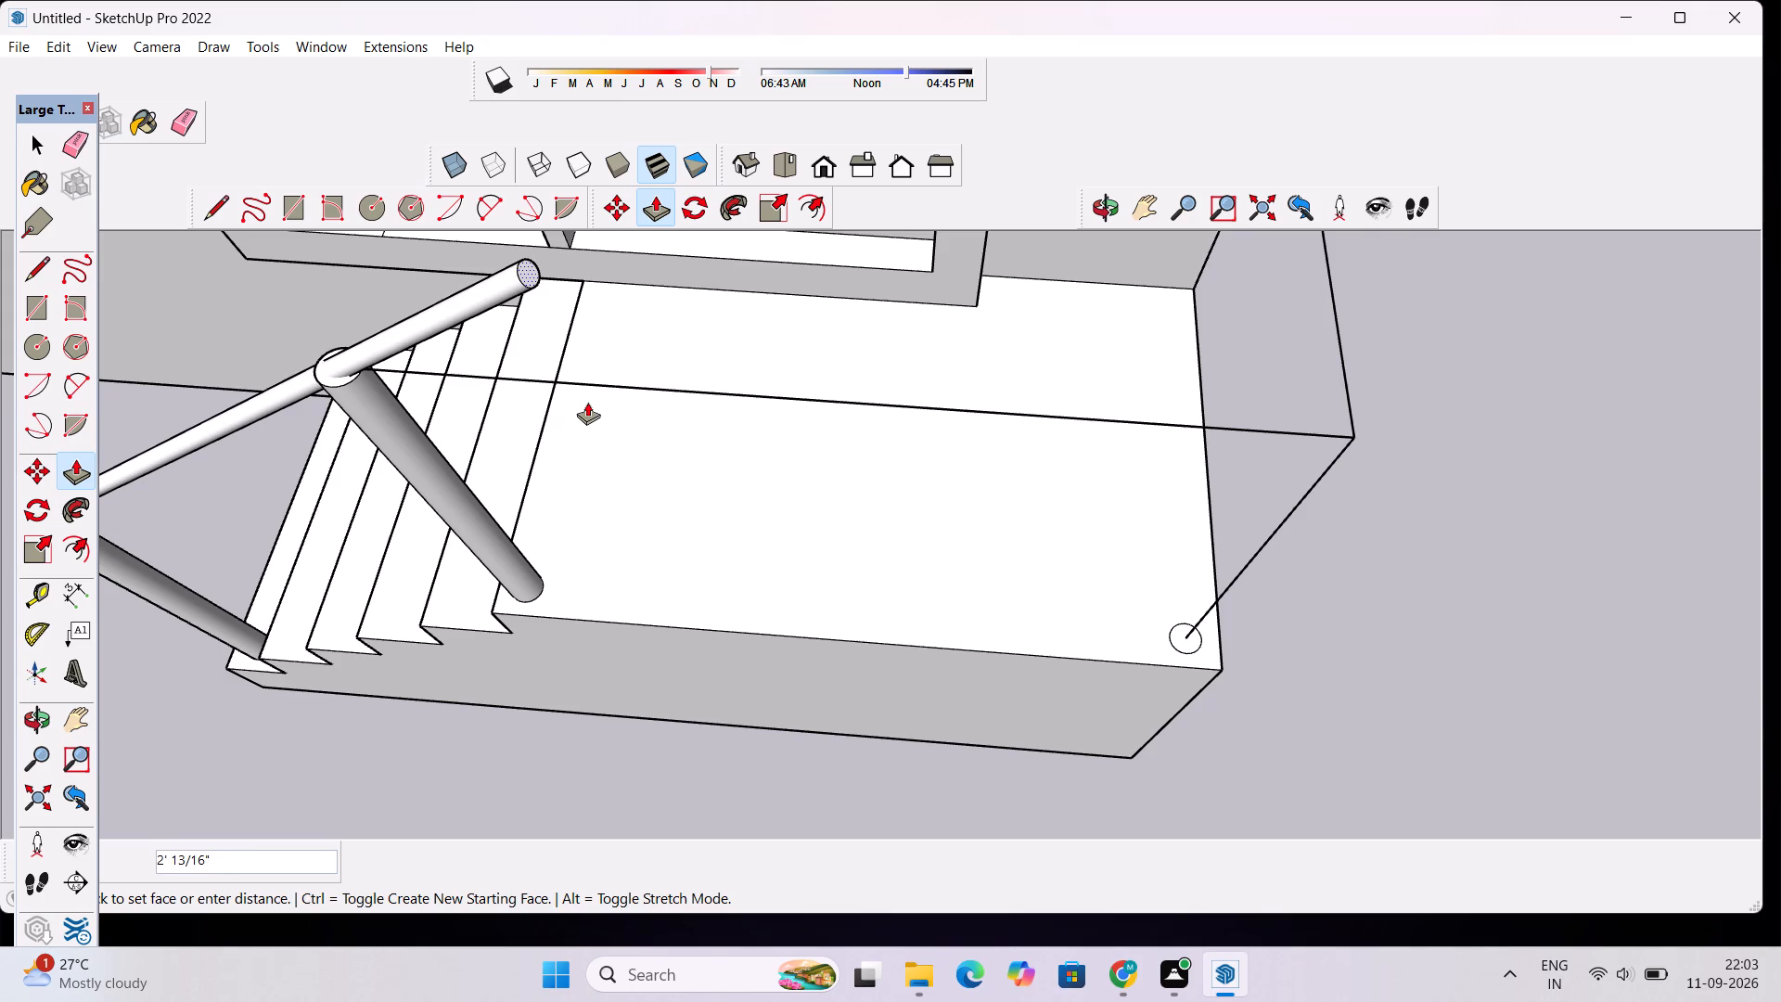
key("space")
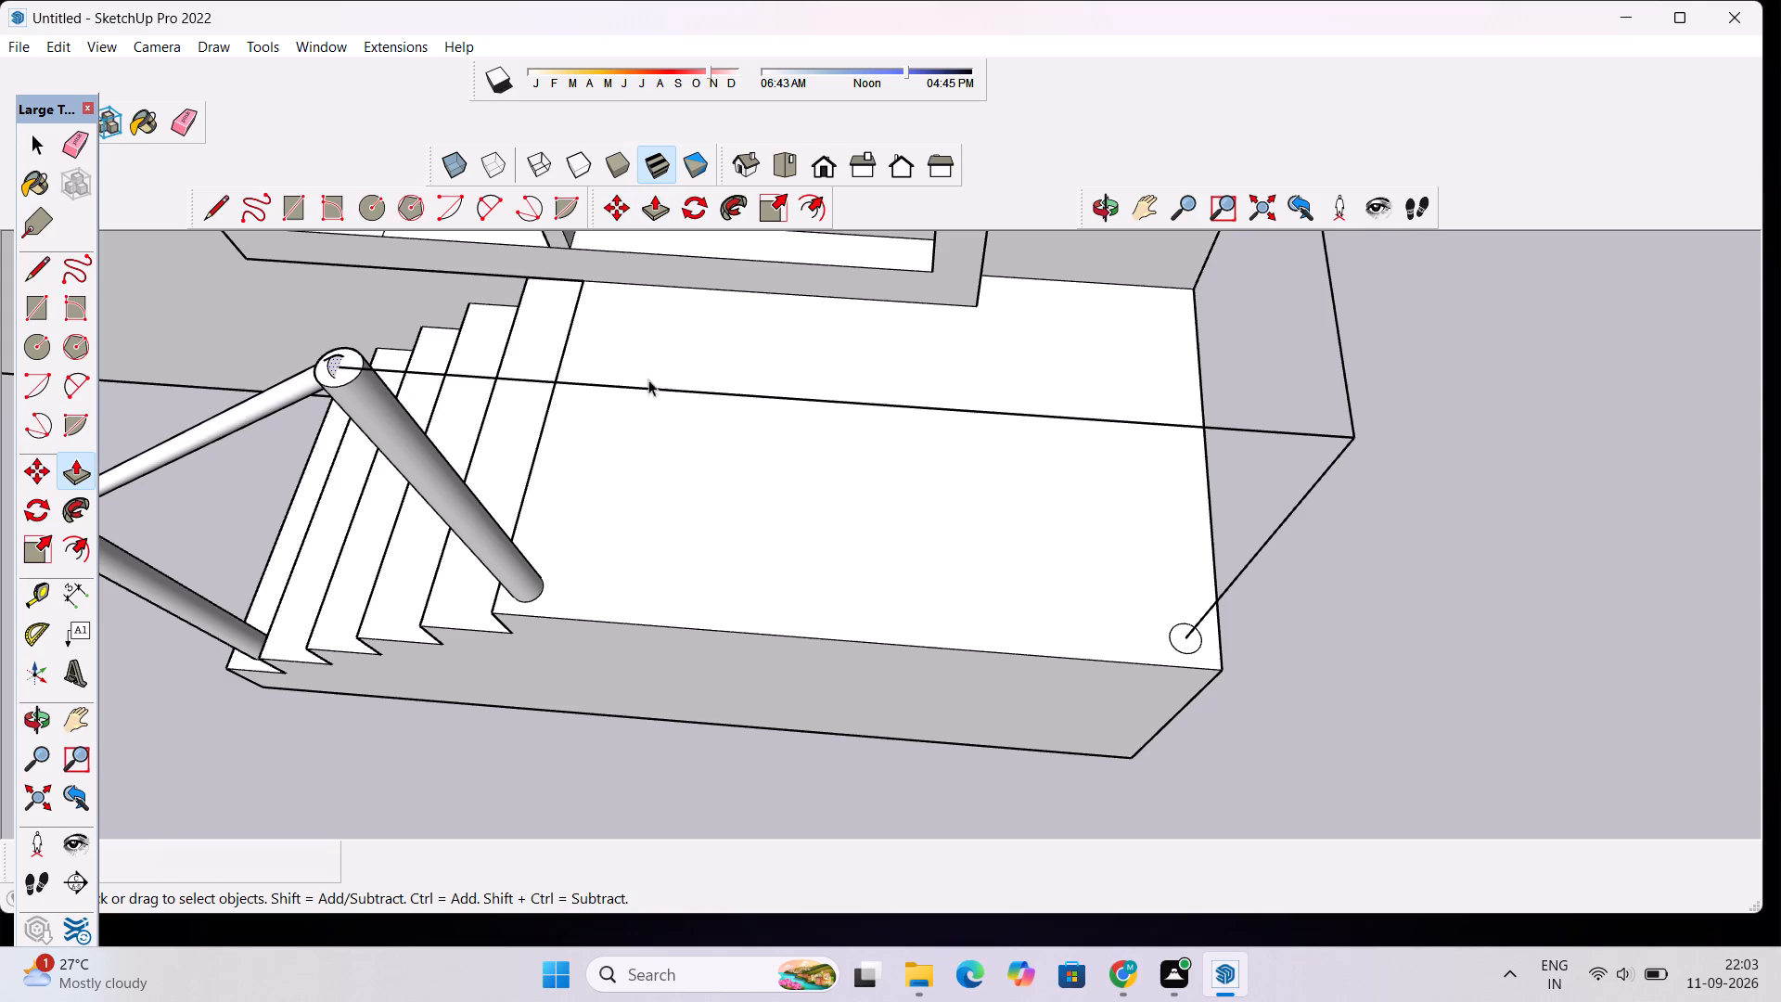
Extrude the landing's far corner circle with Follow Me along the vertical guide line and the adjoining side guide line toward the wall.
scroll(748, 385, "down", 8)
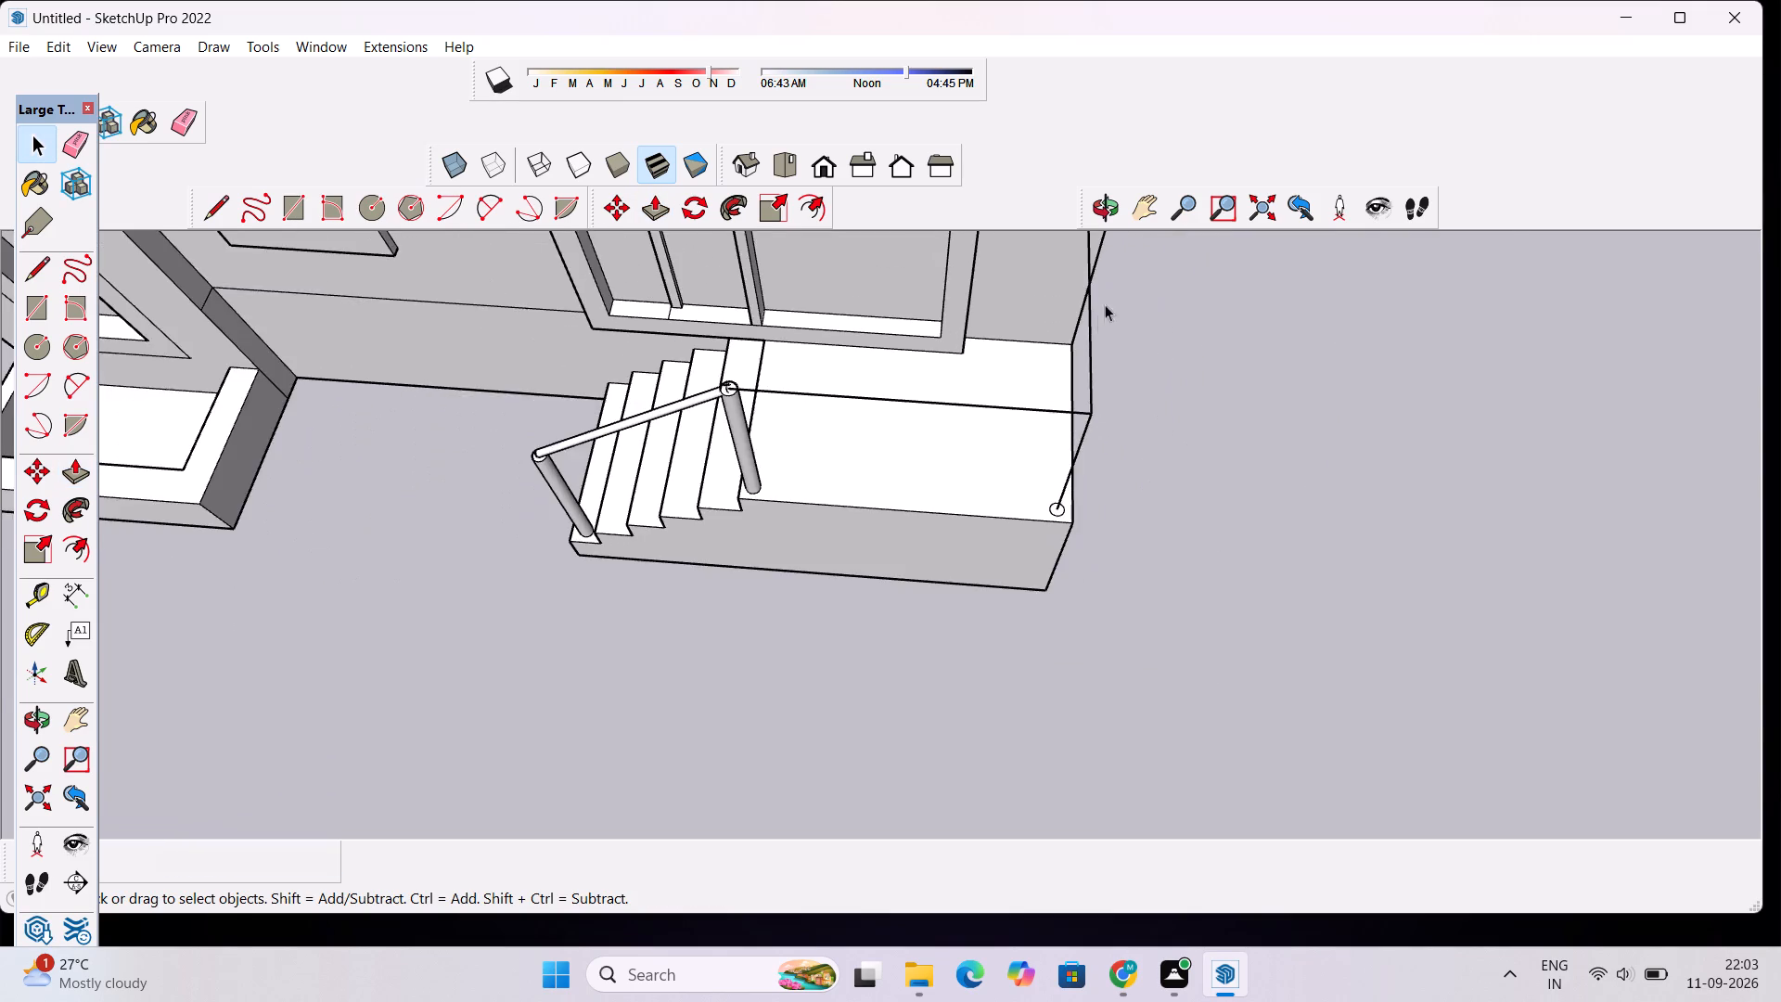
scroll(1102, 316, "down", 8)
scroll(1101, 289, "up", 9)
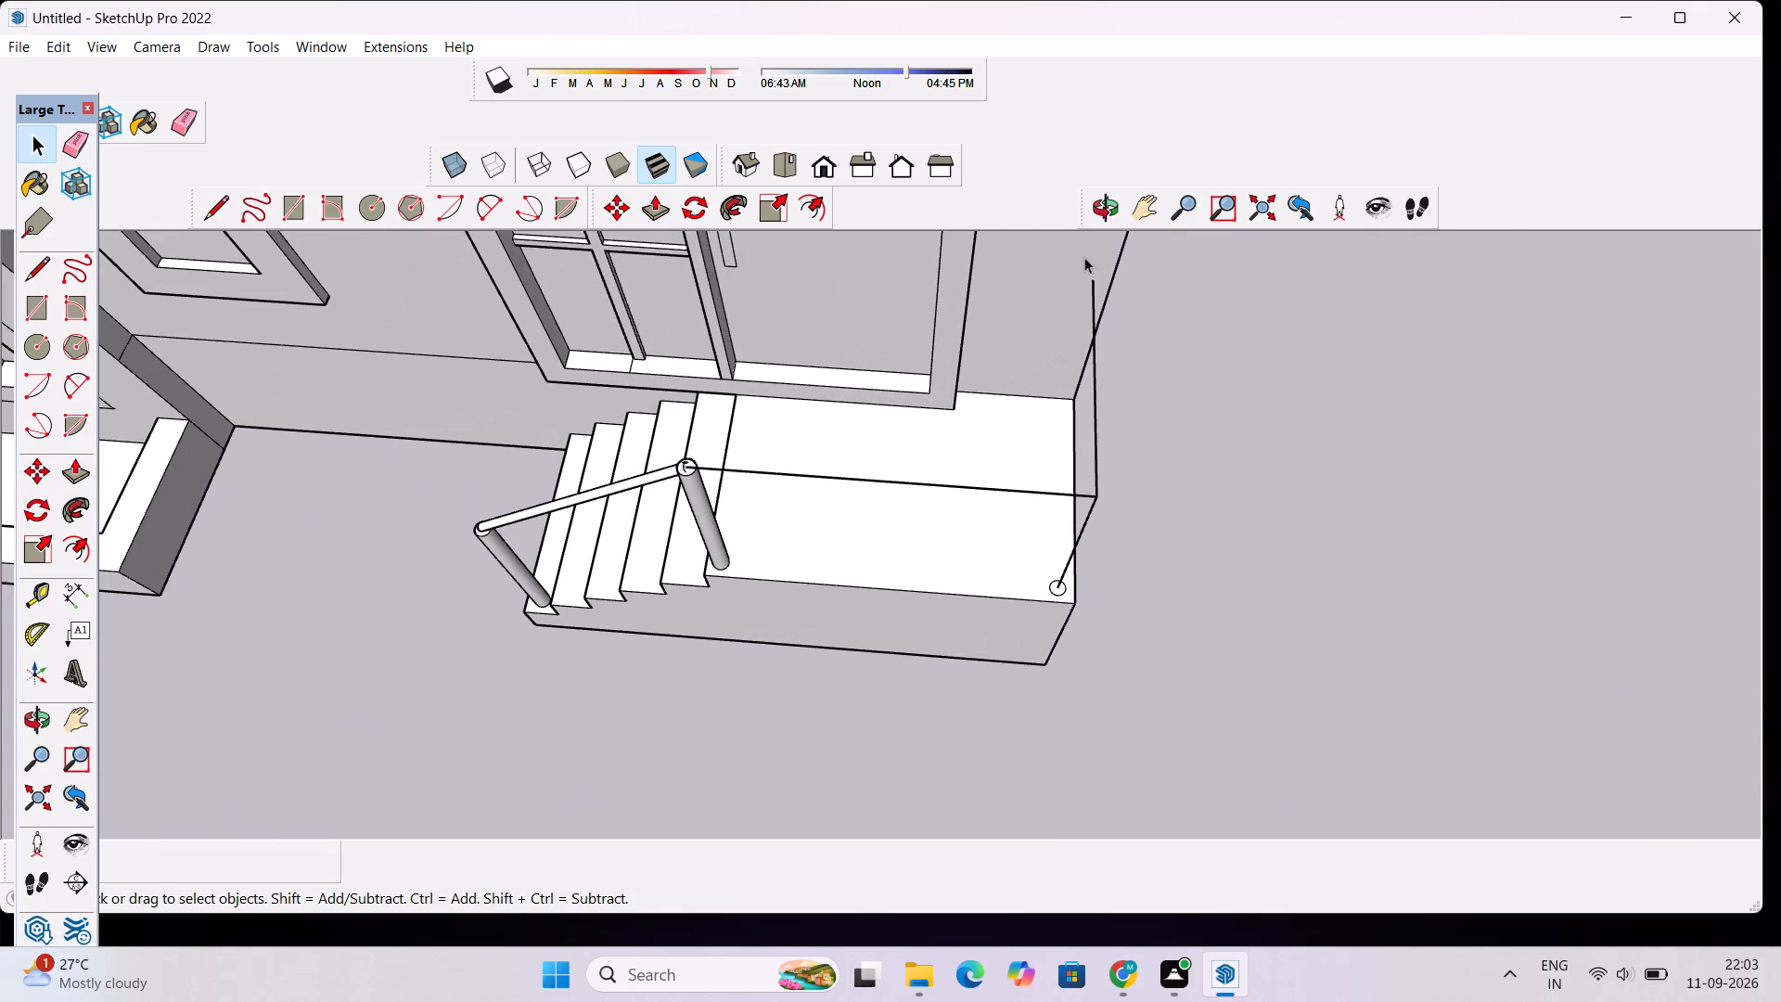
scroll(1088, 608, "up", 3)
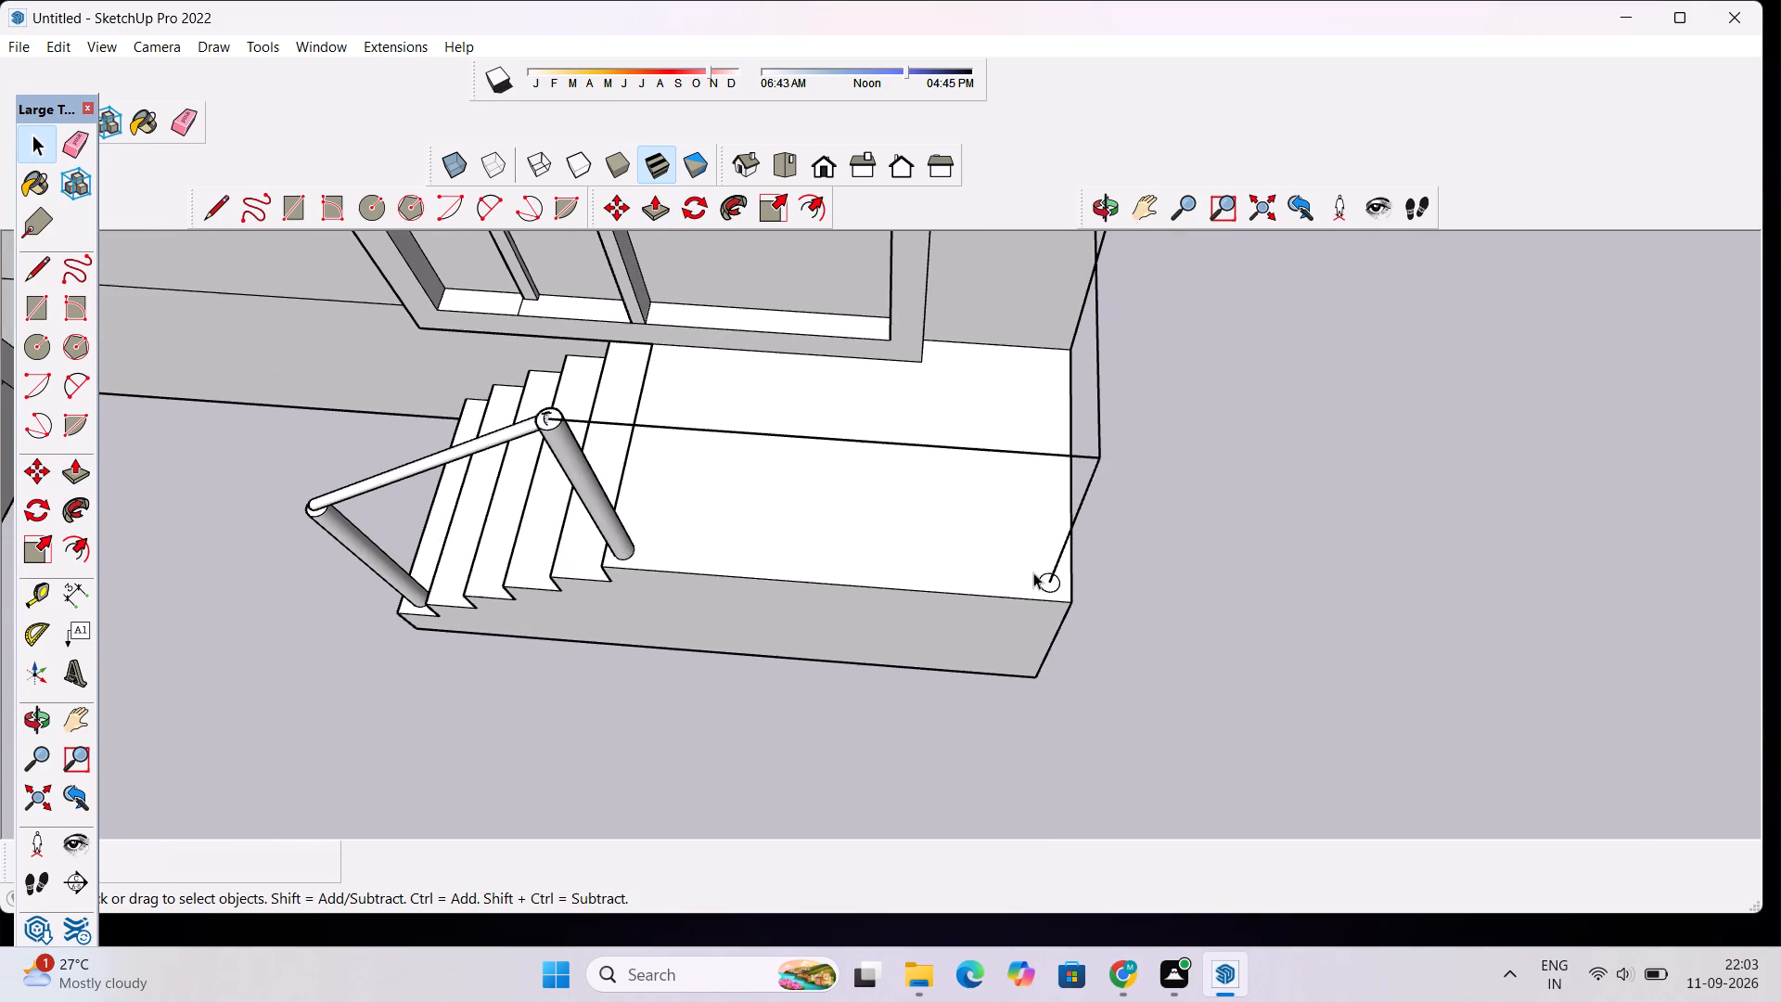
double_click(1040, 574)
left_click(1178, 500)
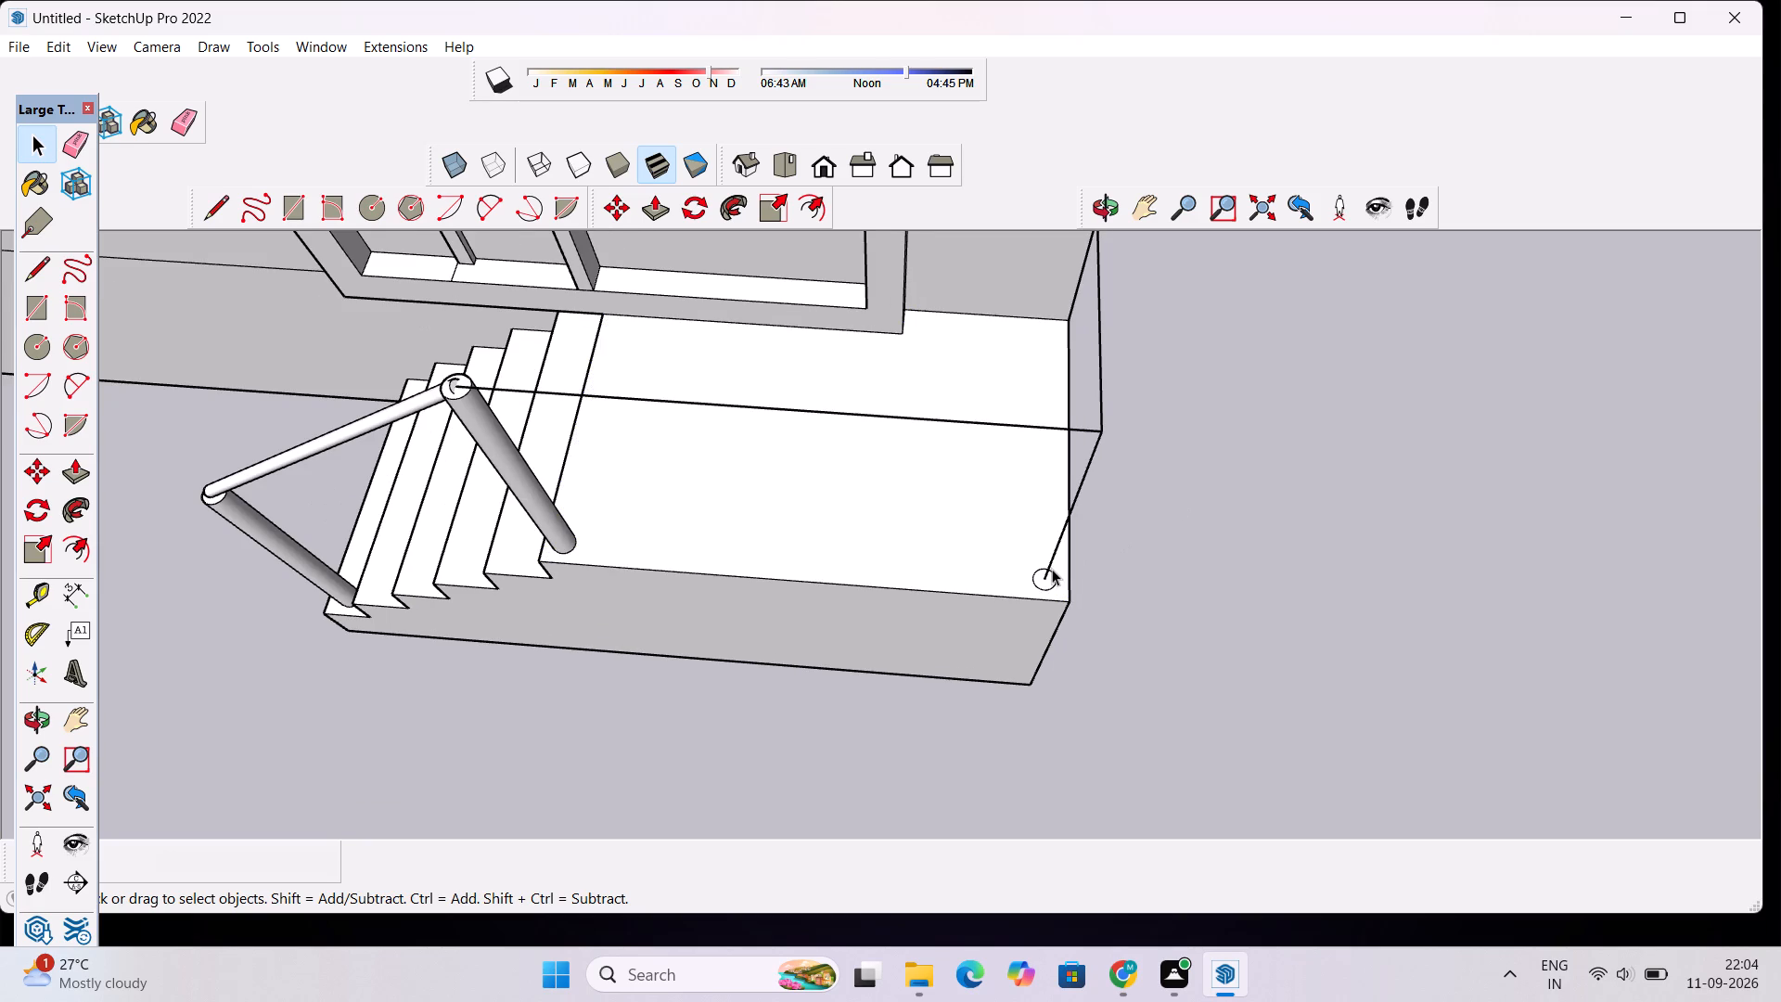
scroll(1052, 569, "up", 5)
double_click(1044, 589)
left_click(1052, 555, "ctrl")
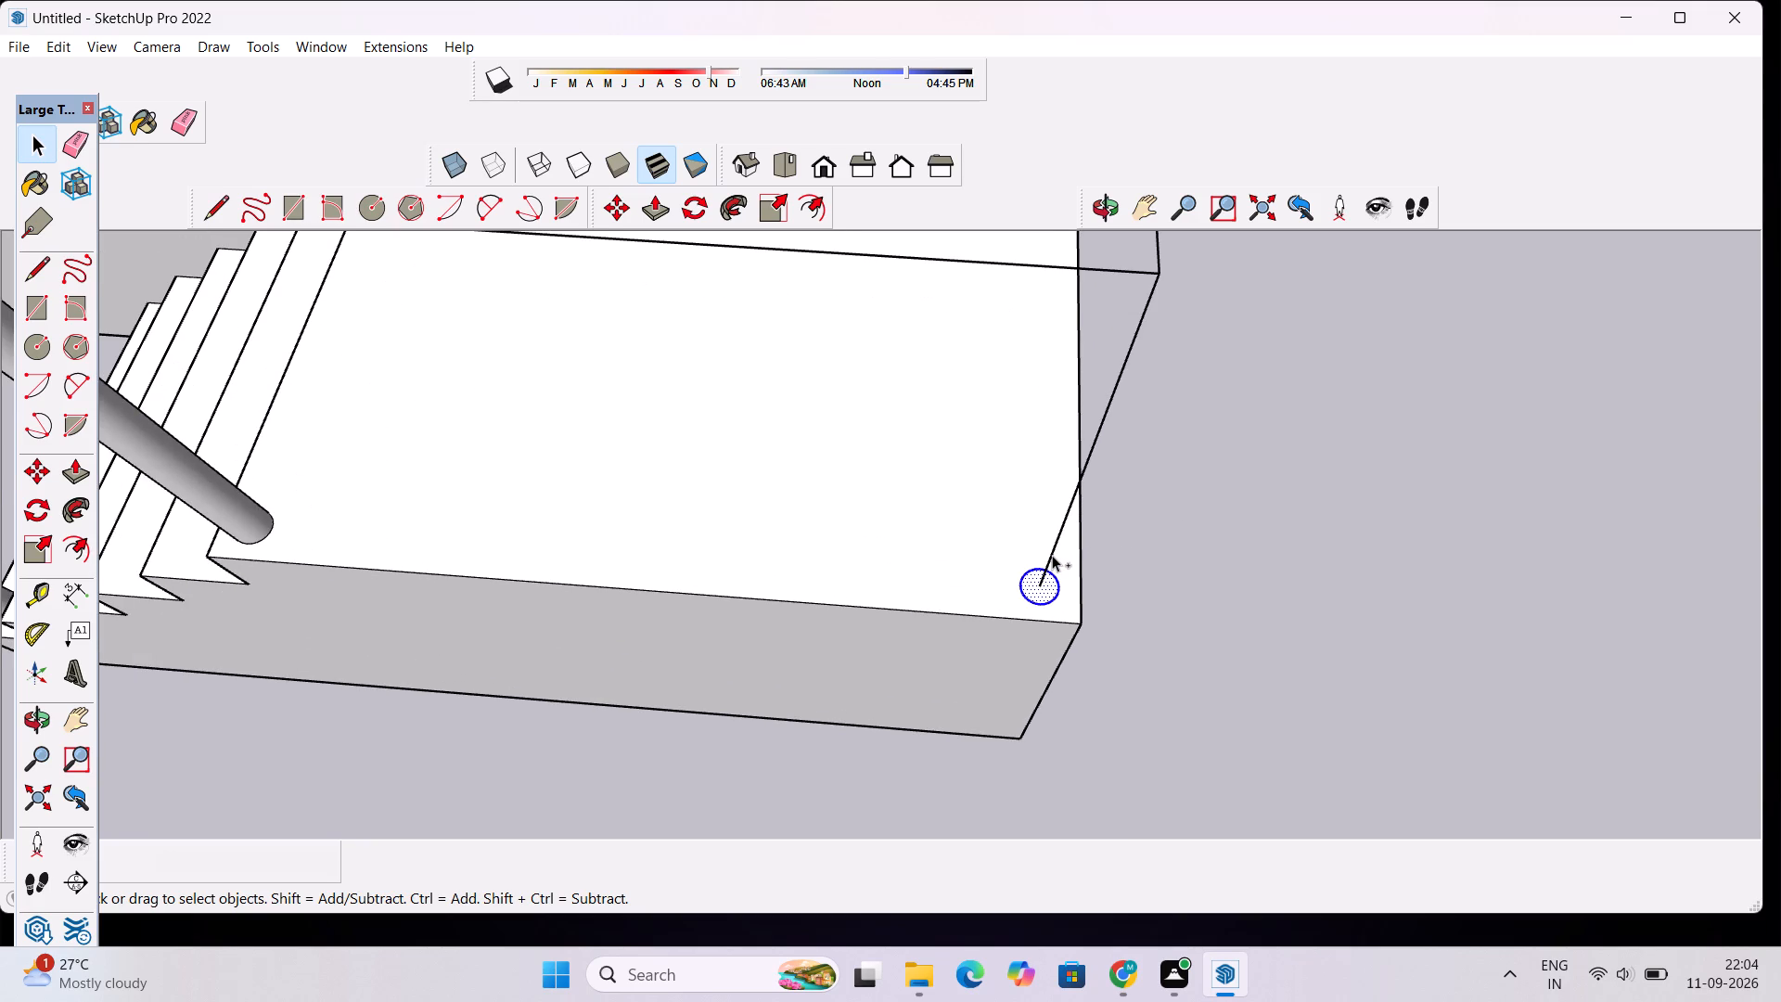
scroll(1063, 520, "down", 8, "ctrl")
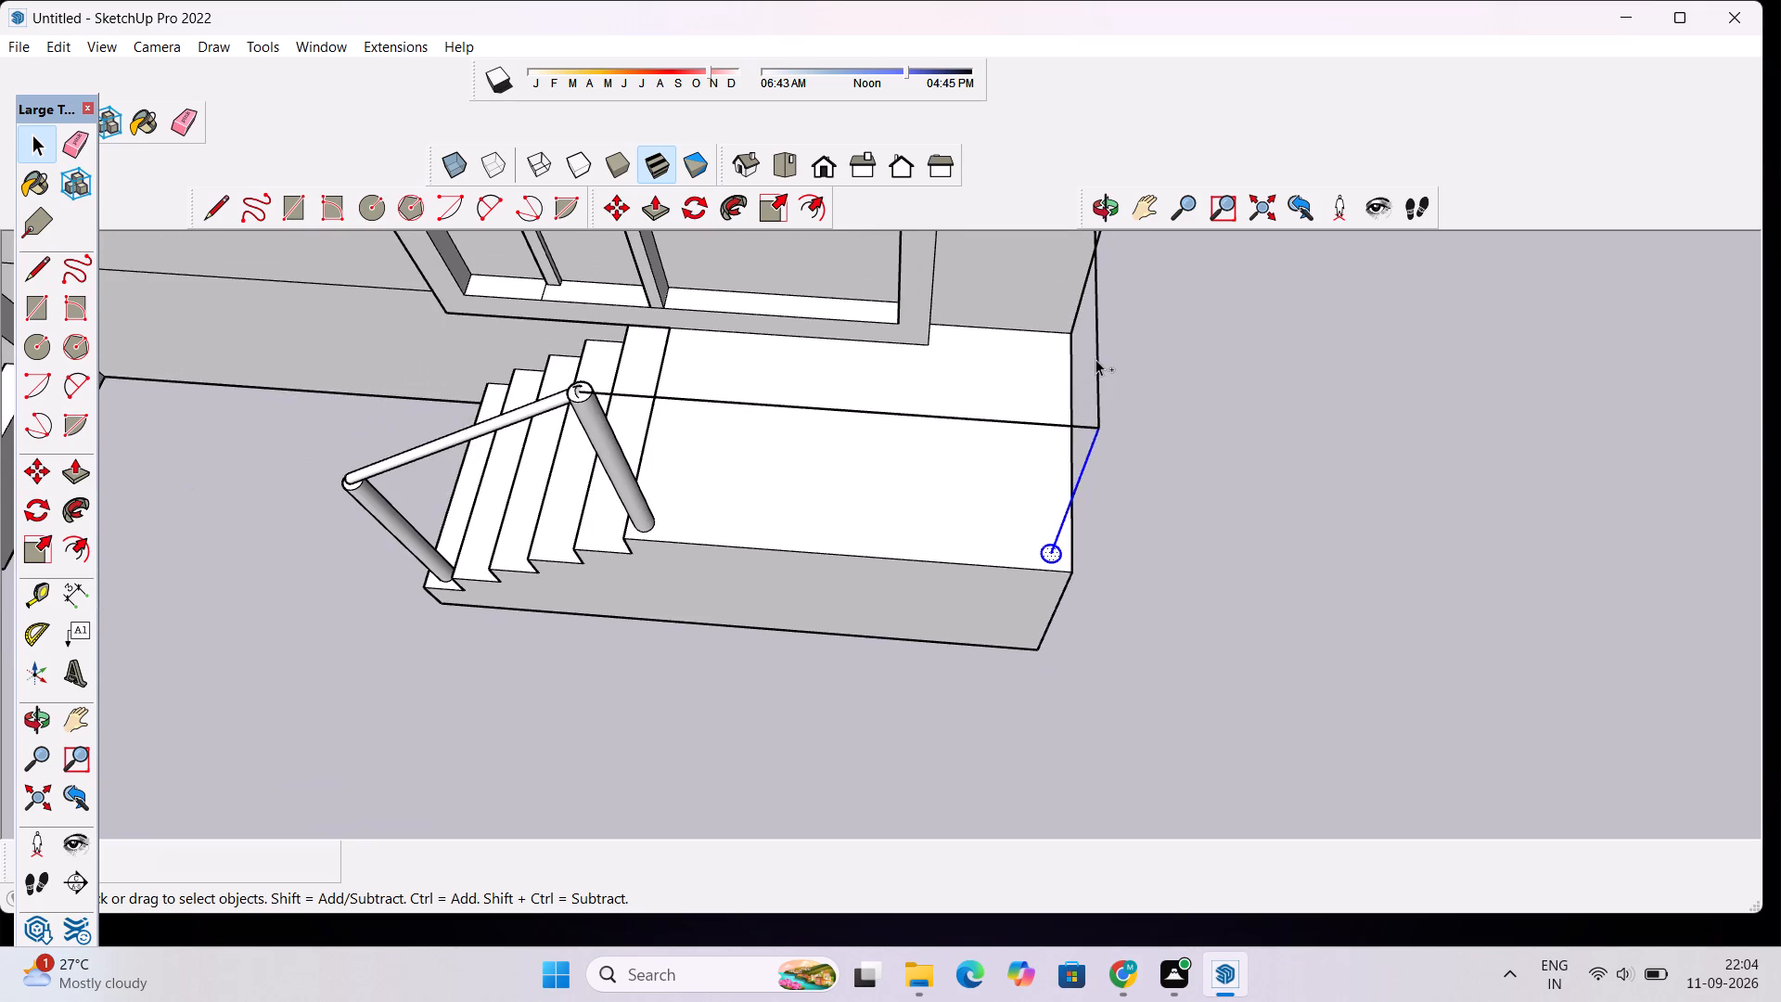
left_click(1096, 358, "ctrl")
left_click(72, 505)
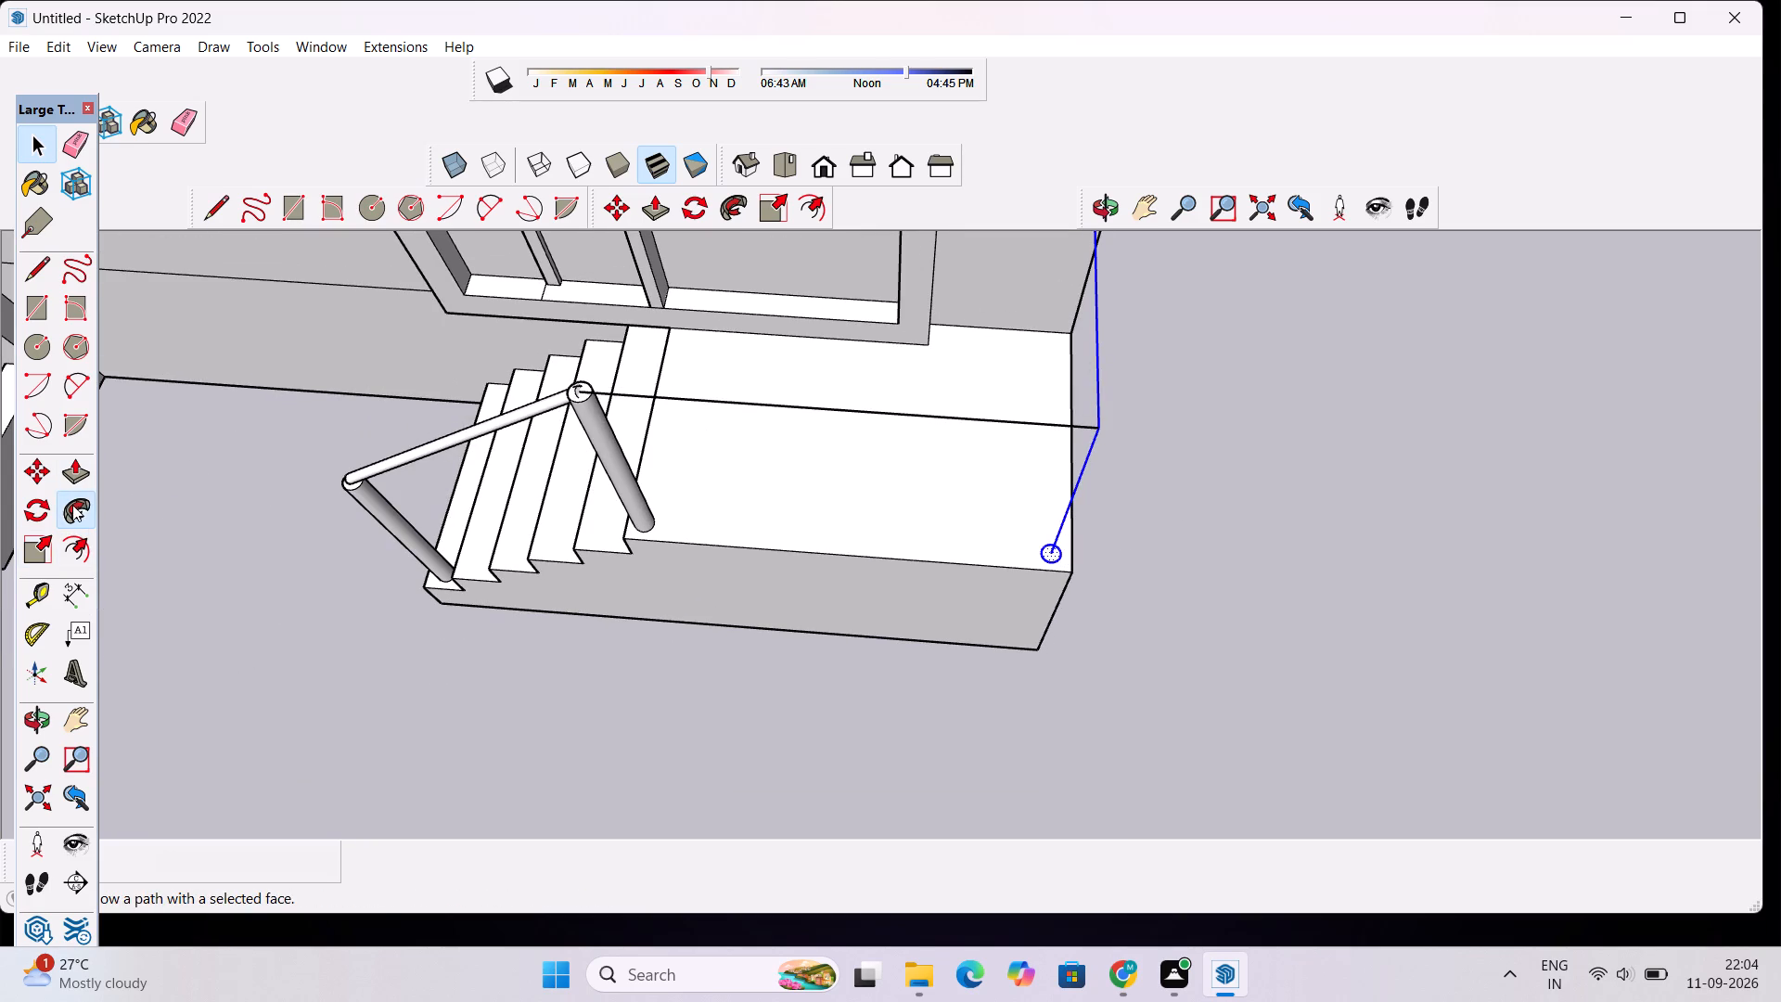
scroll(976, 617, "up", 4)
left_click(1095, 514)
scroll(1094, 517, "down", 6)
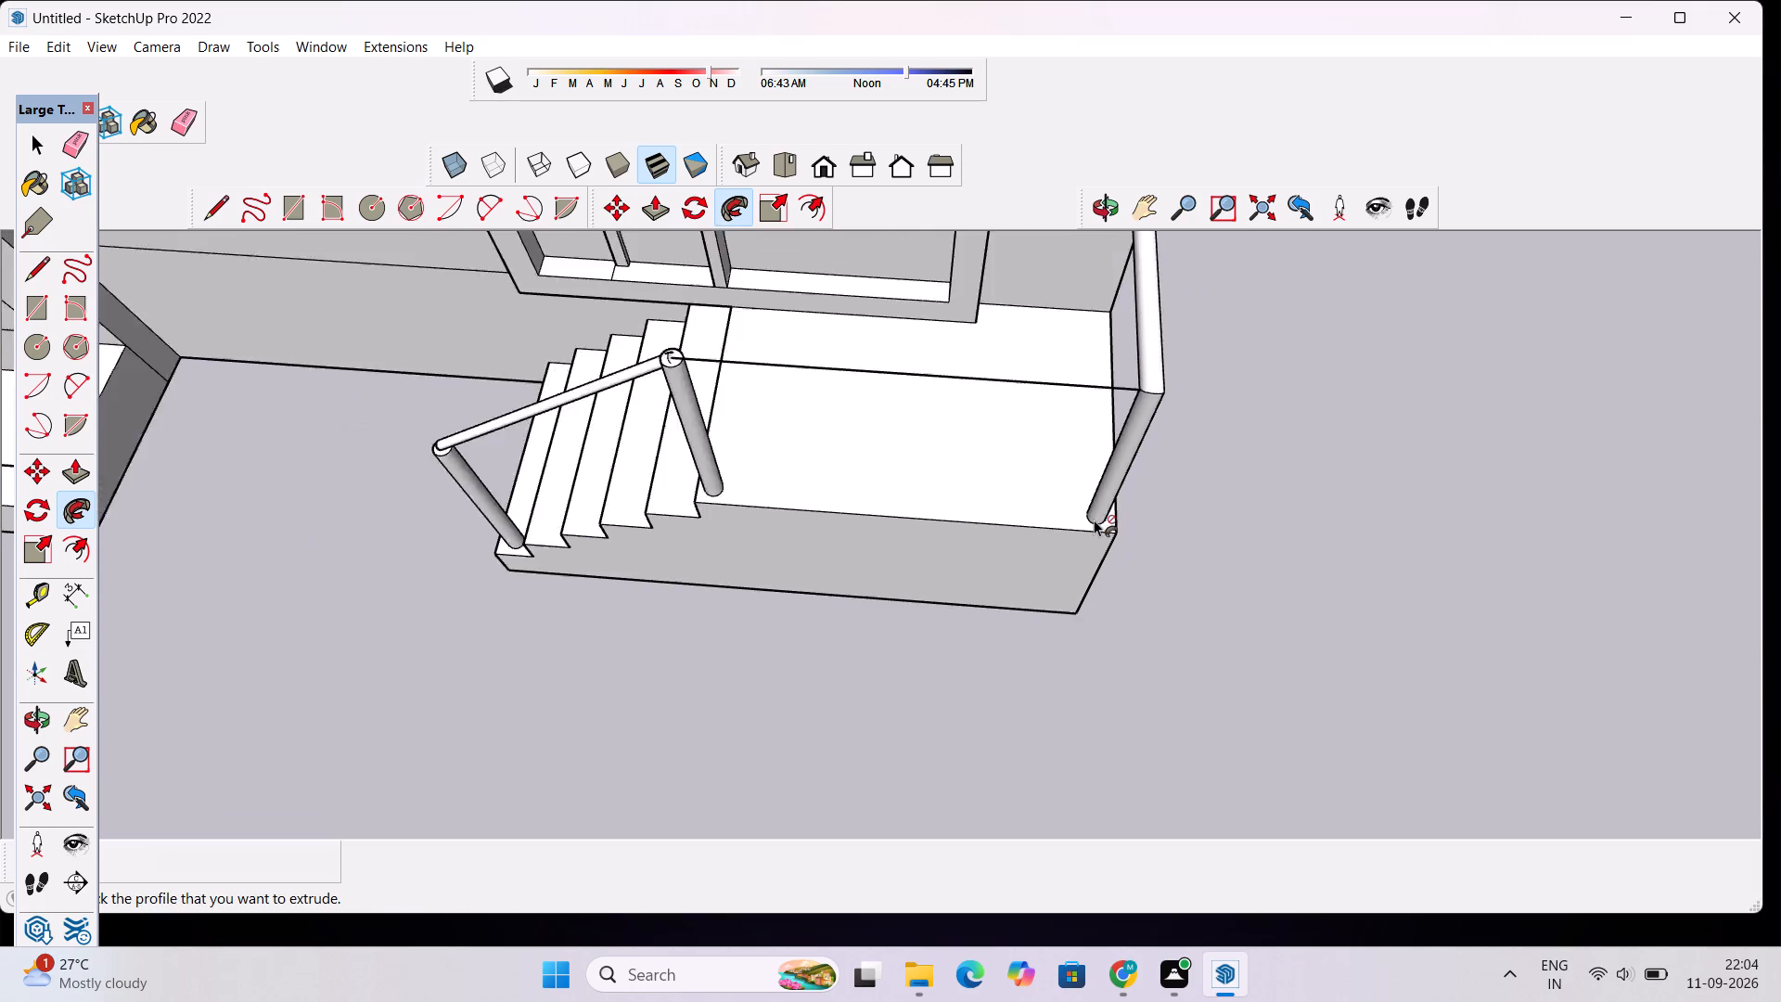
scroll(1094, 520, "down", 3)
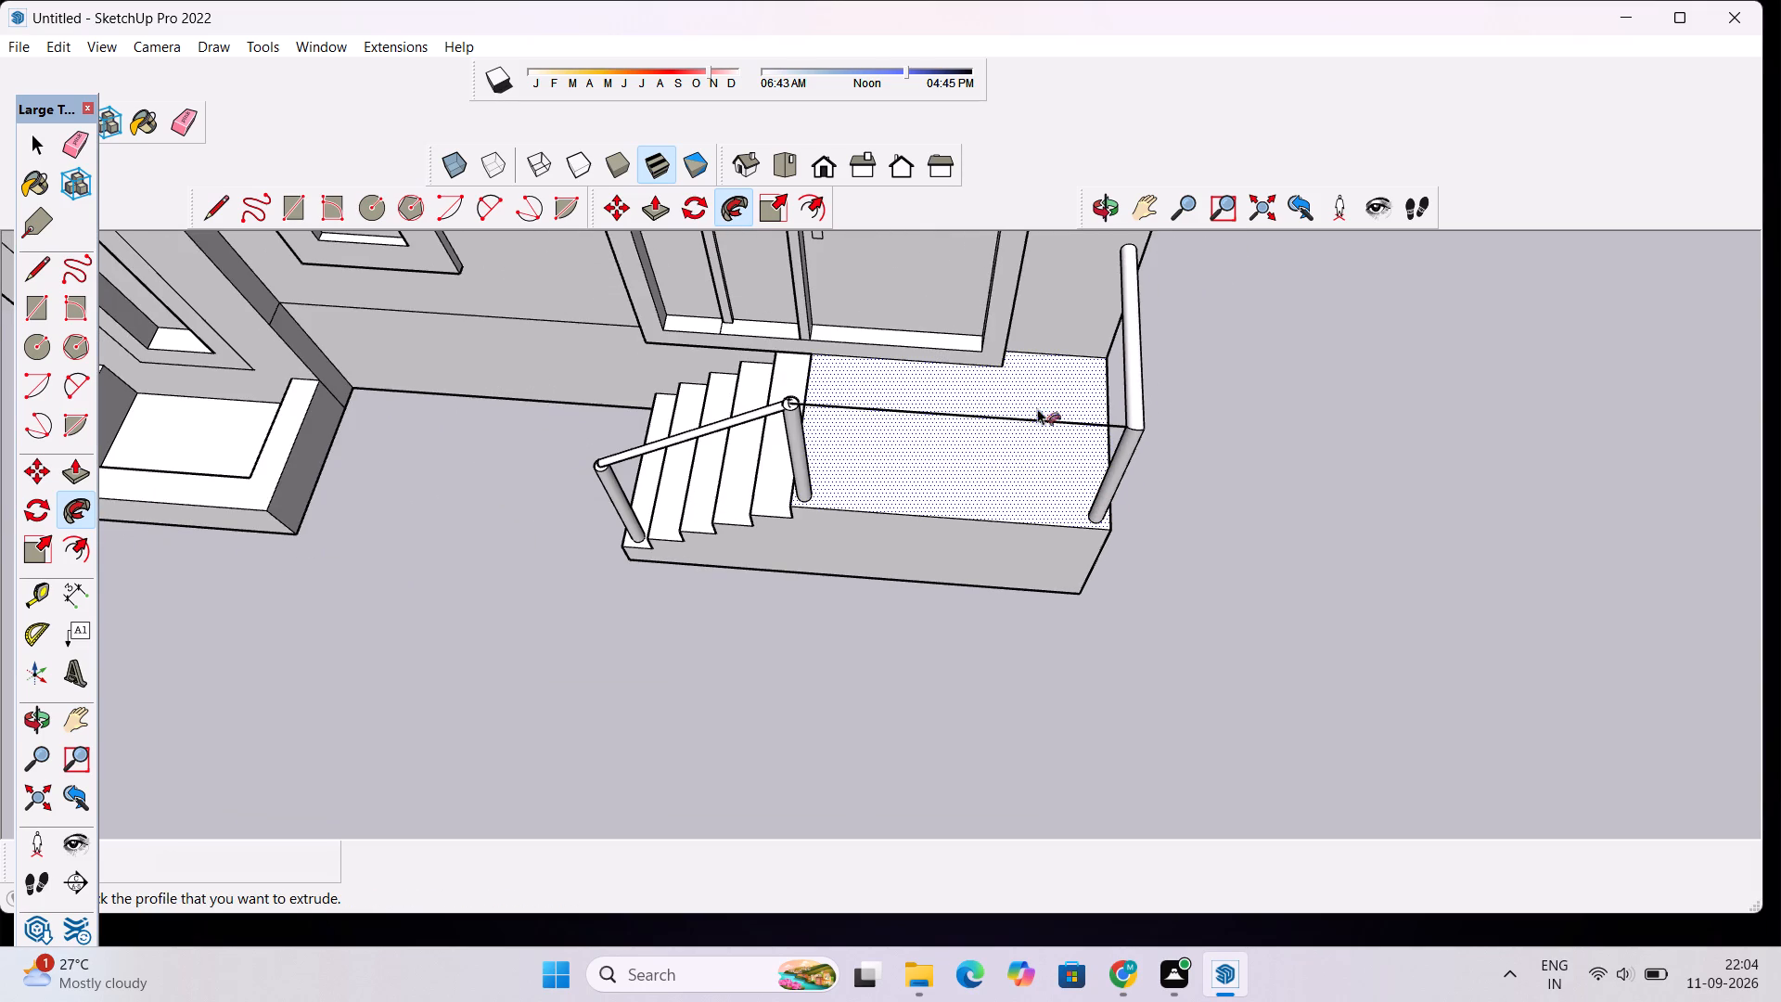
scroll(1061, 408, "up", 6)
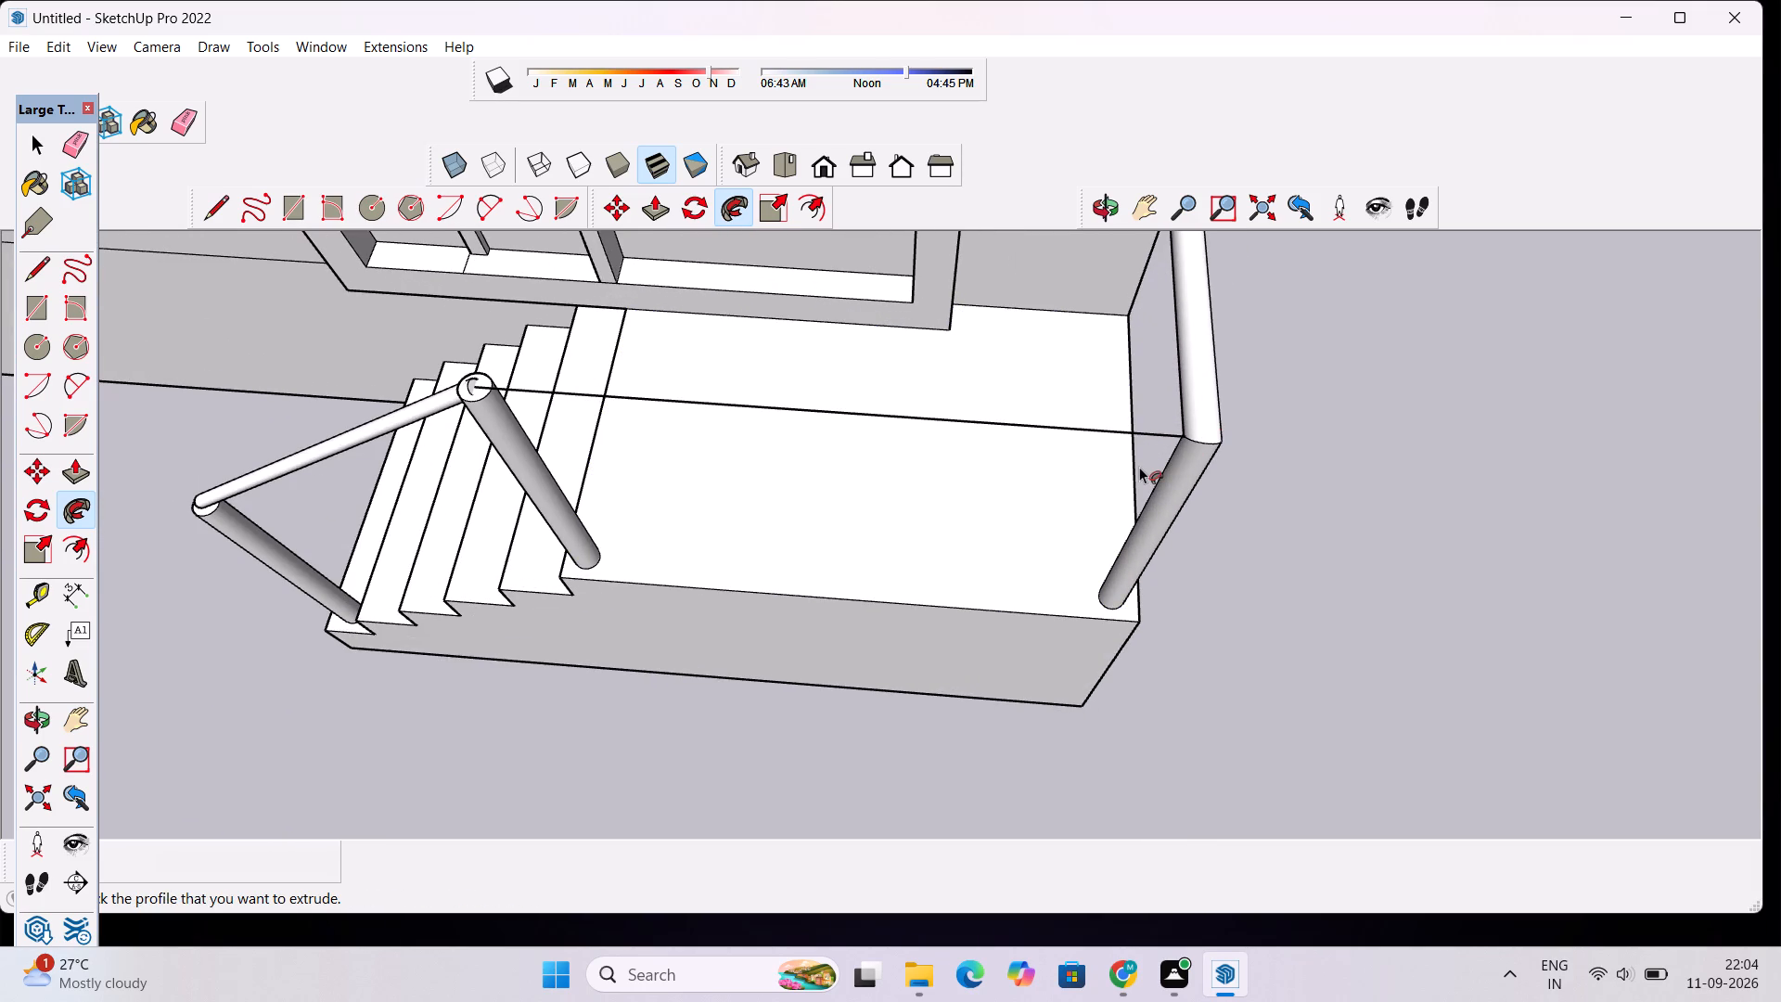
scroll(1139, 467, "down", 4)
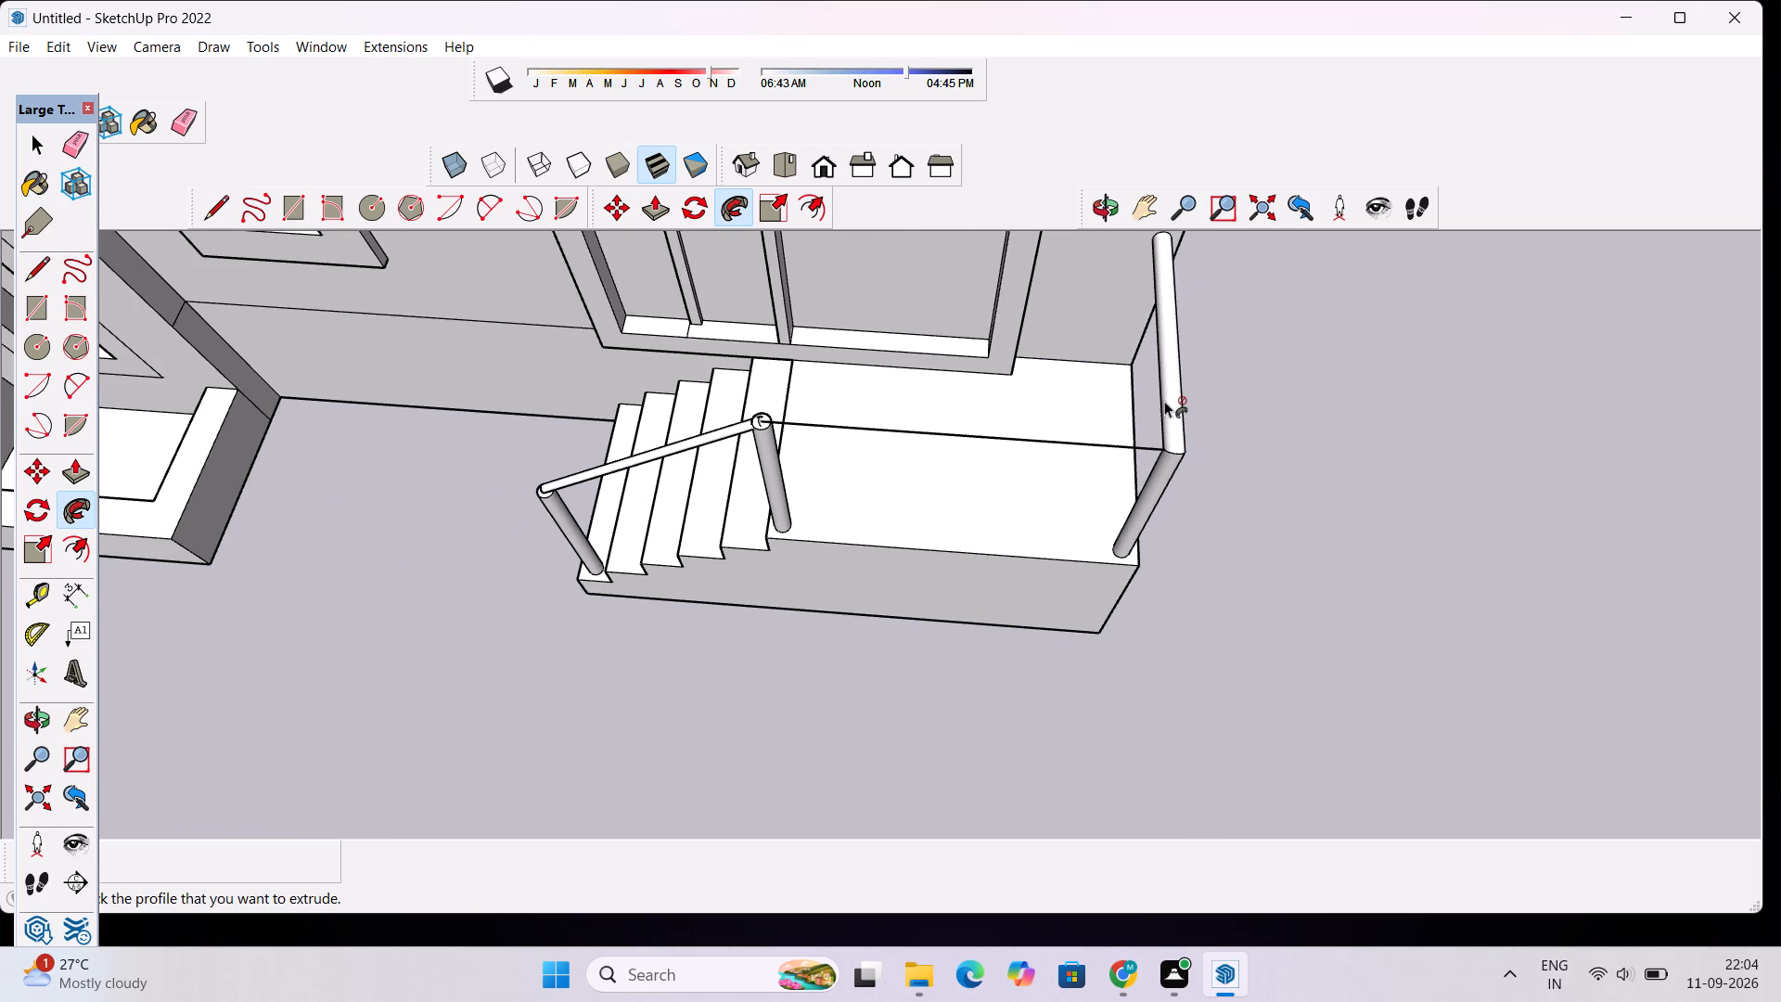
key("space")
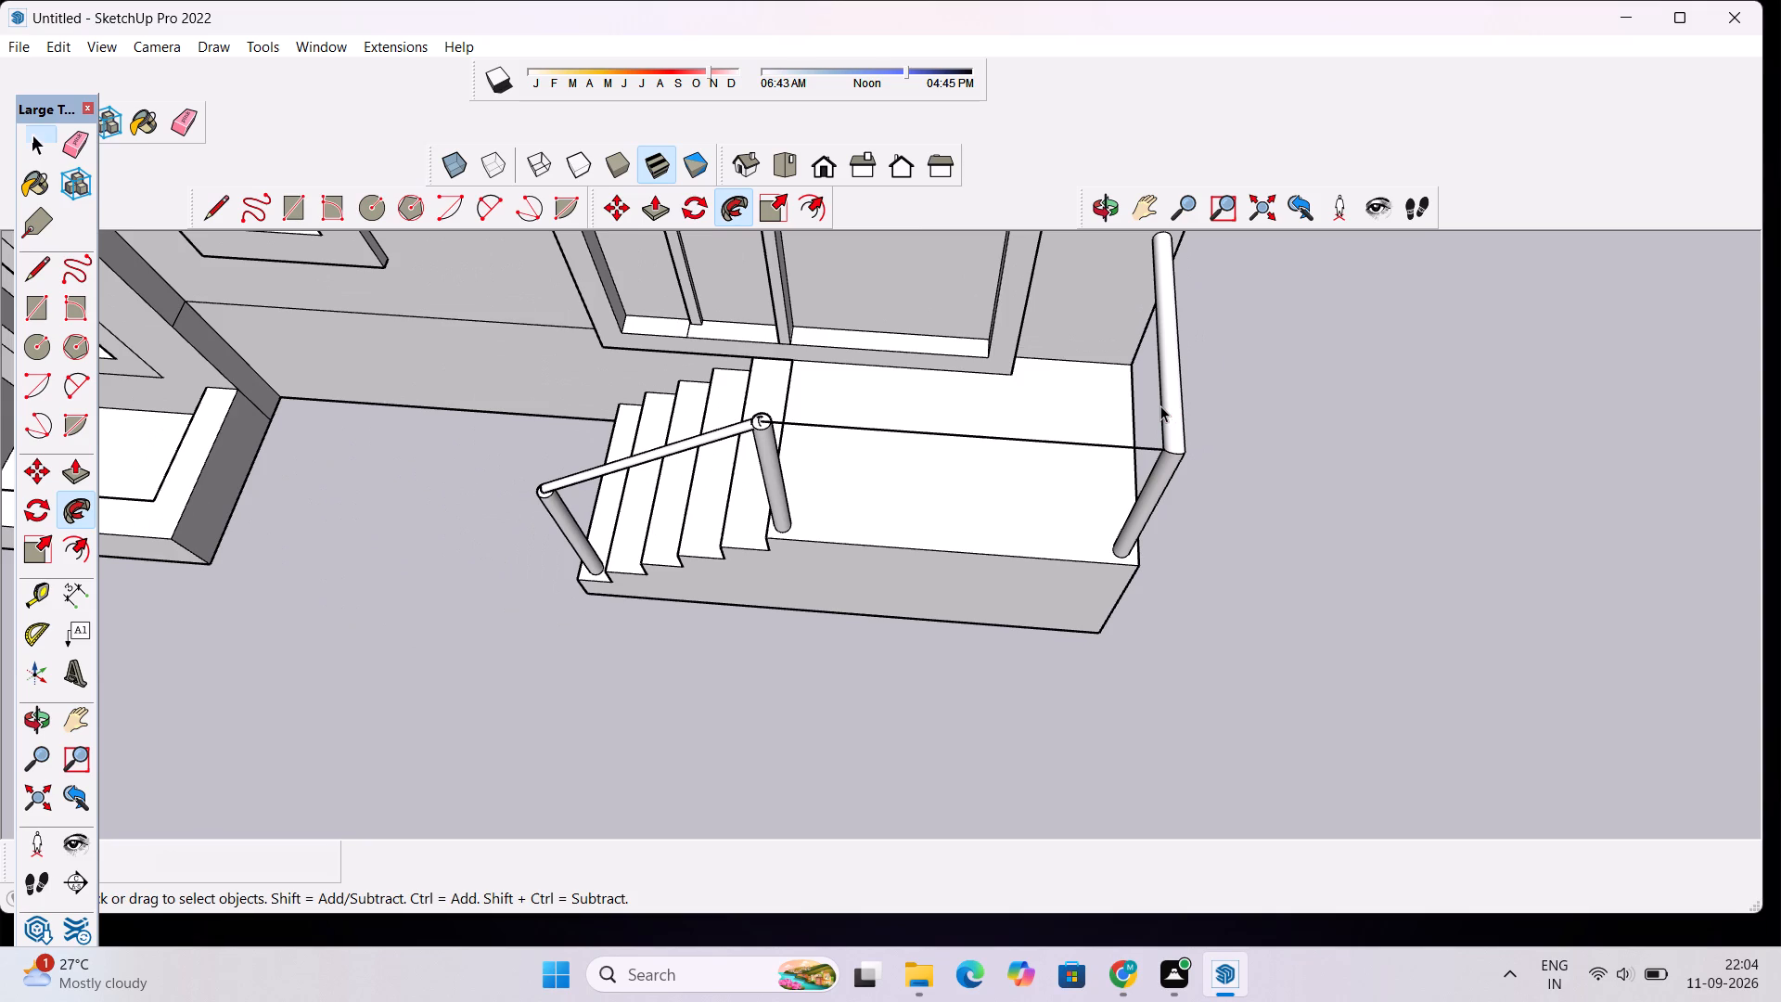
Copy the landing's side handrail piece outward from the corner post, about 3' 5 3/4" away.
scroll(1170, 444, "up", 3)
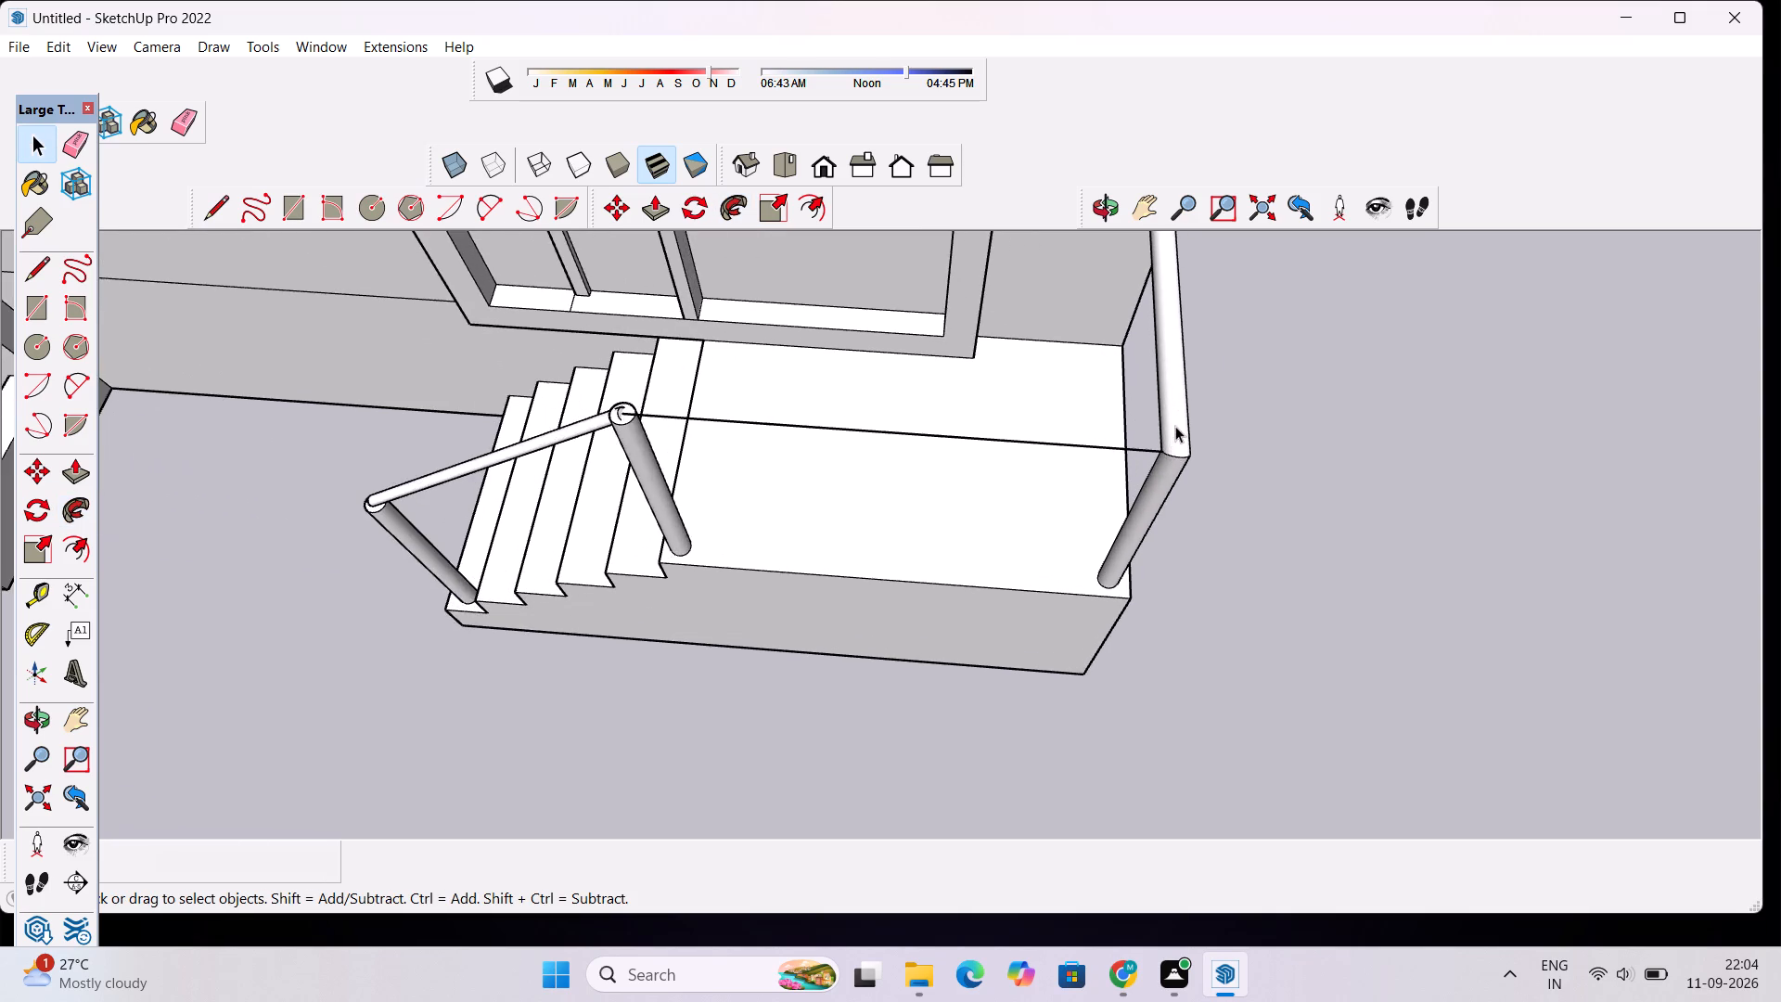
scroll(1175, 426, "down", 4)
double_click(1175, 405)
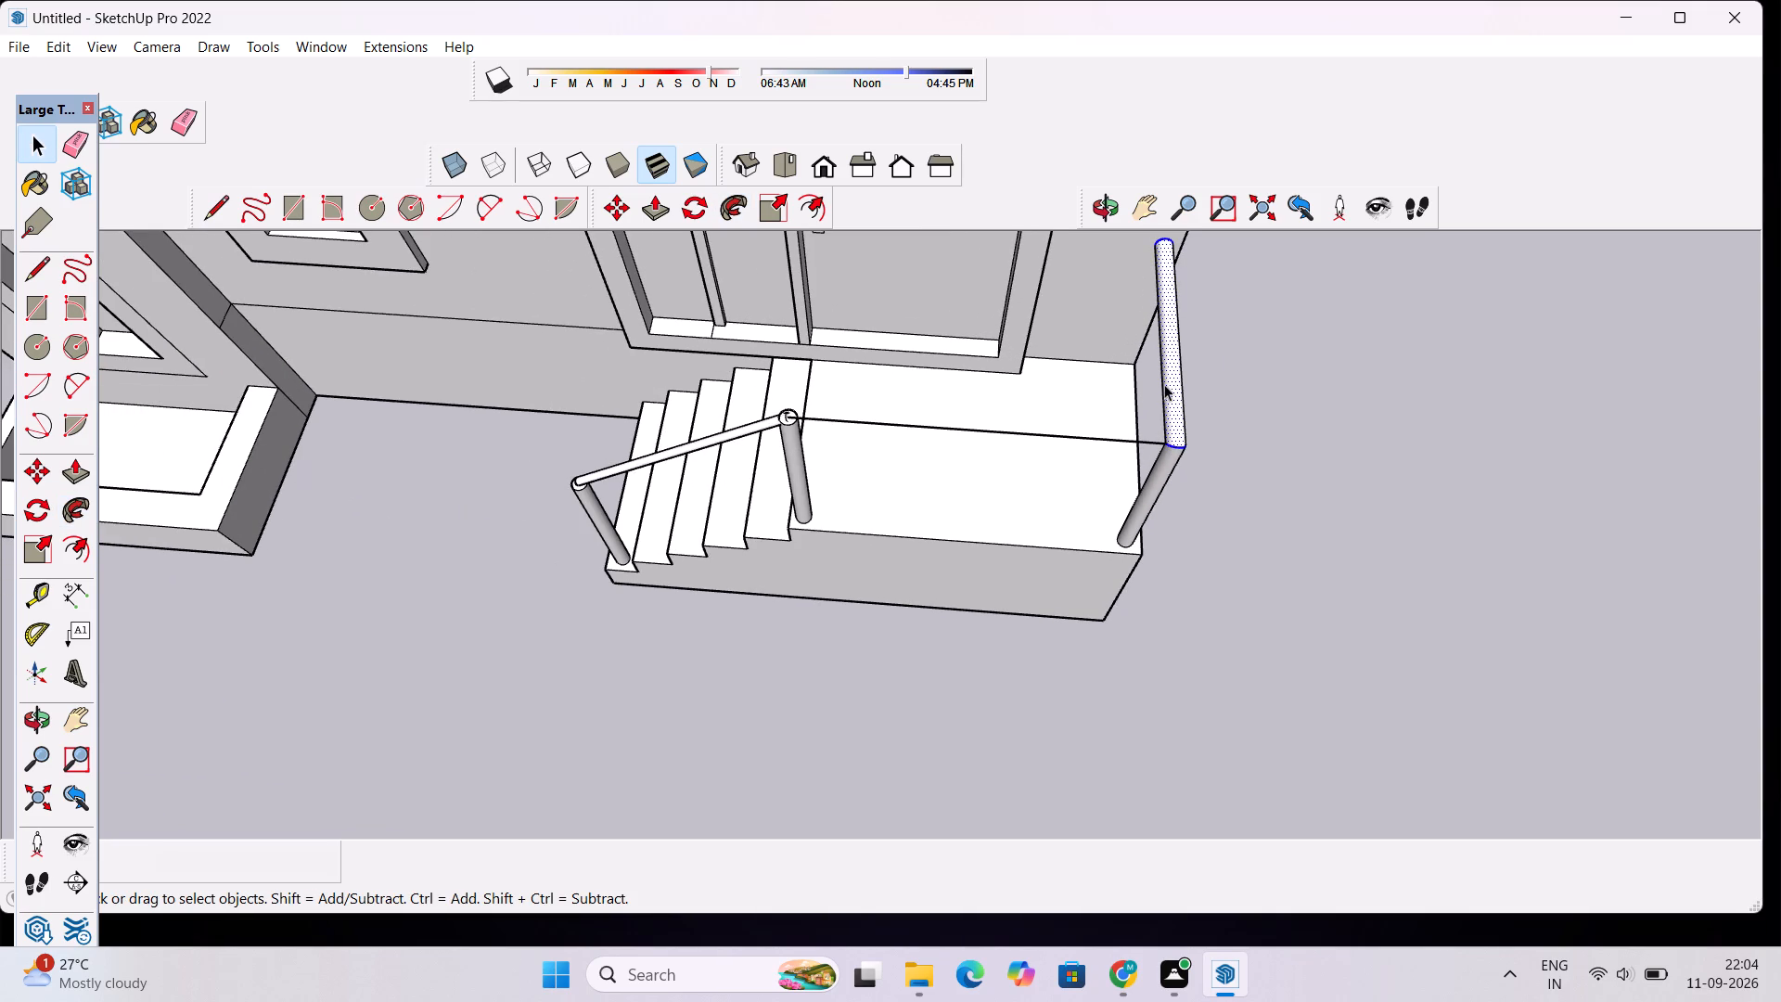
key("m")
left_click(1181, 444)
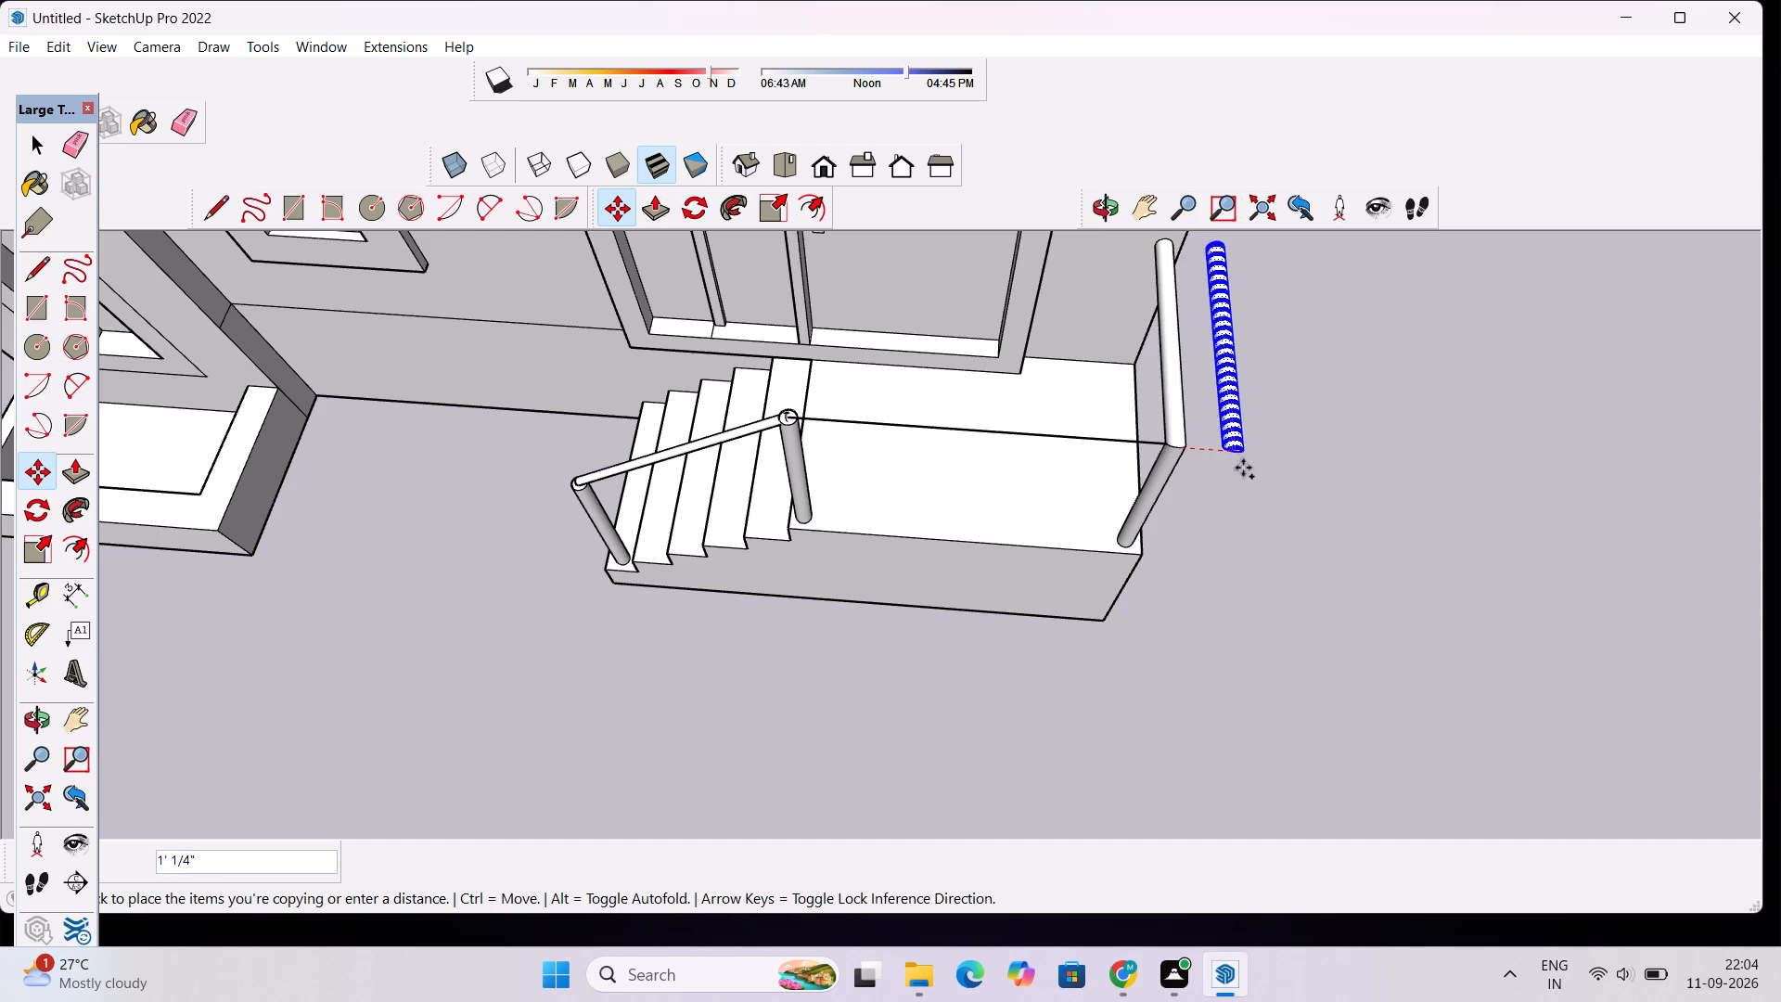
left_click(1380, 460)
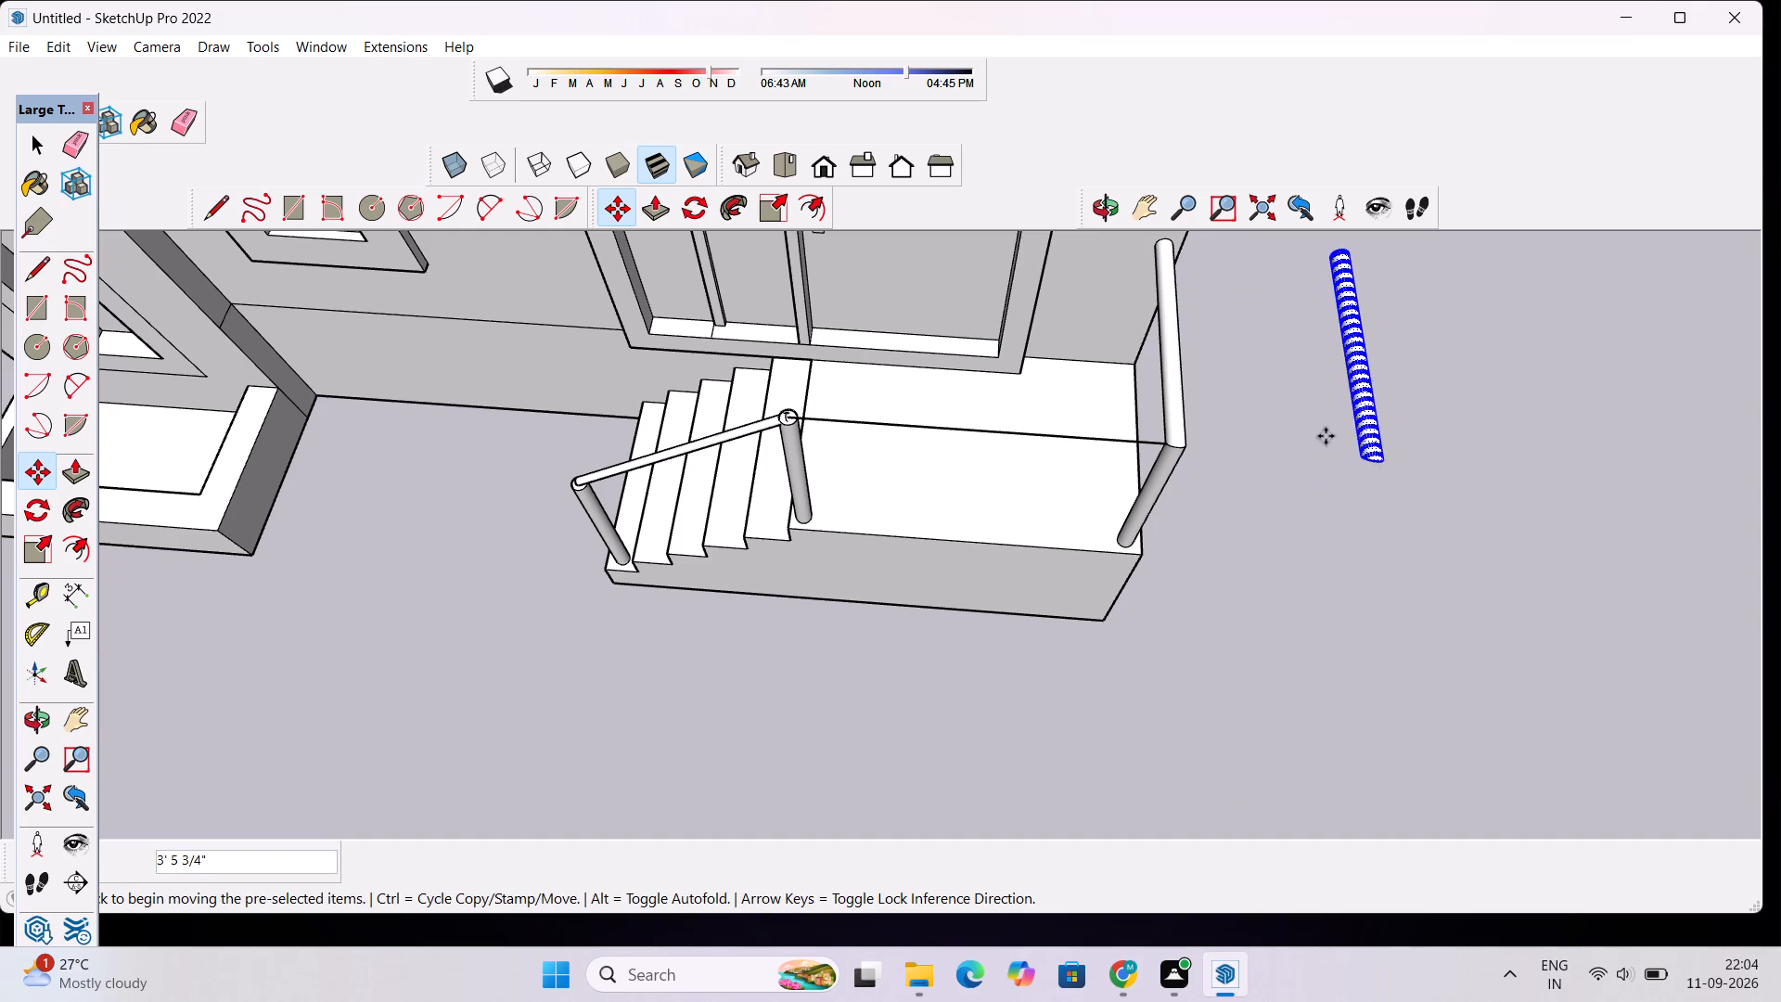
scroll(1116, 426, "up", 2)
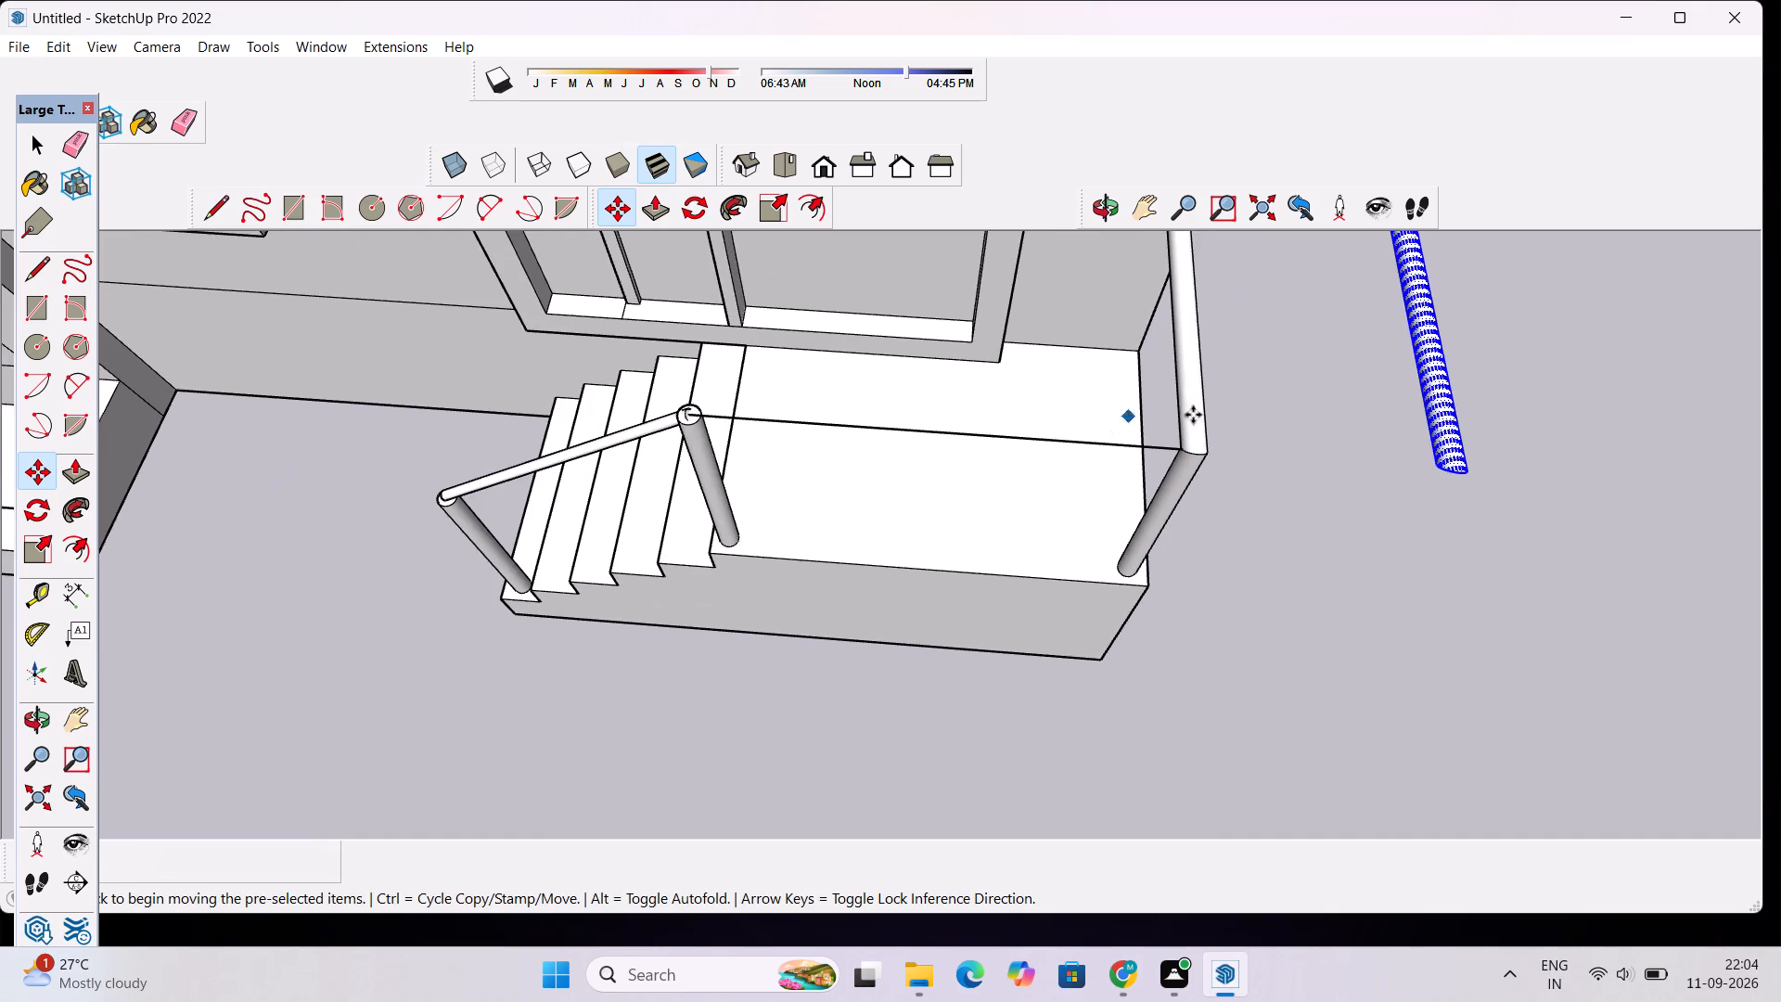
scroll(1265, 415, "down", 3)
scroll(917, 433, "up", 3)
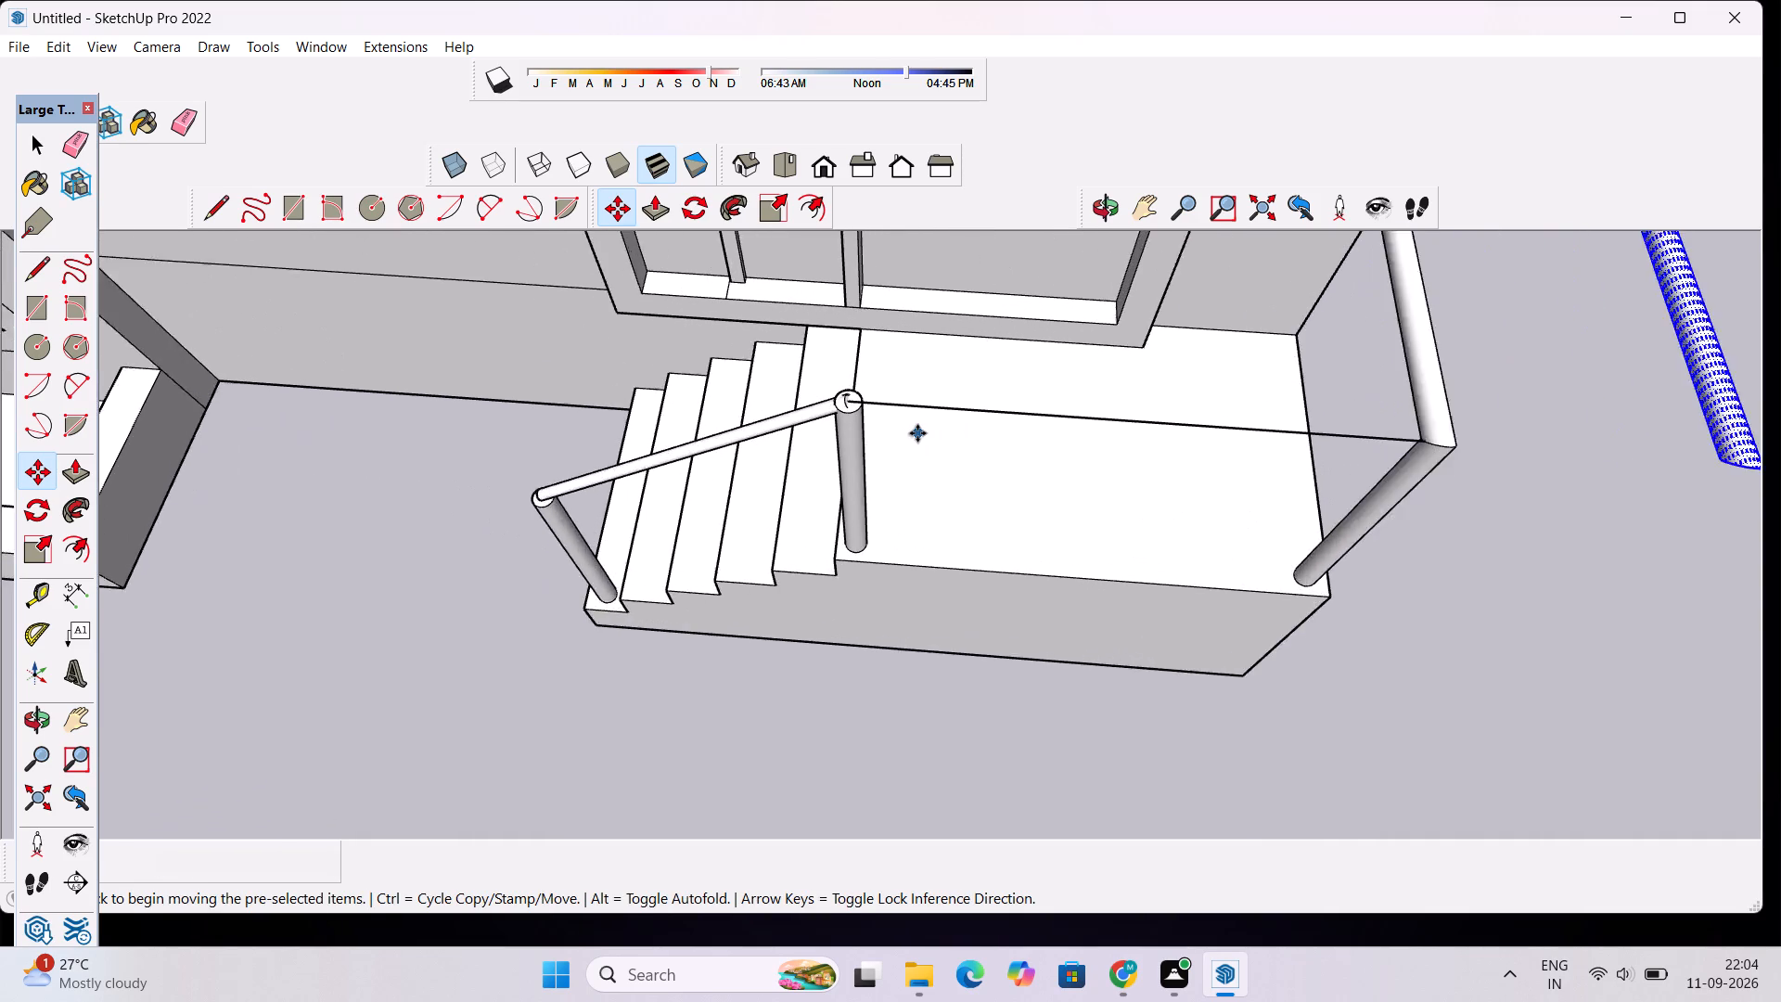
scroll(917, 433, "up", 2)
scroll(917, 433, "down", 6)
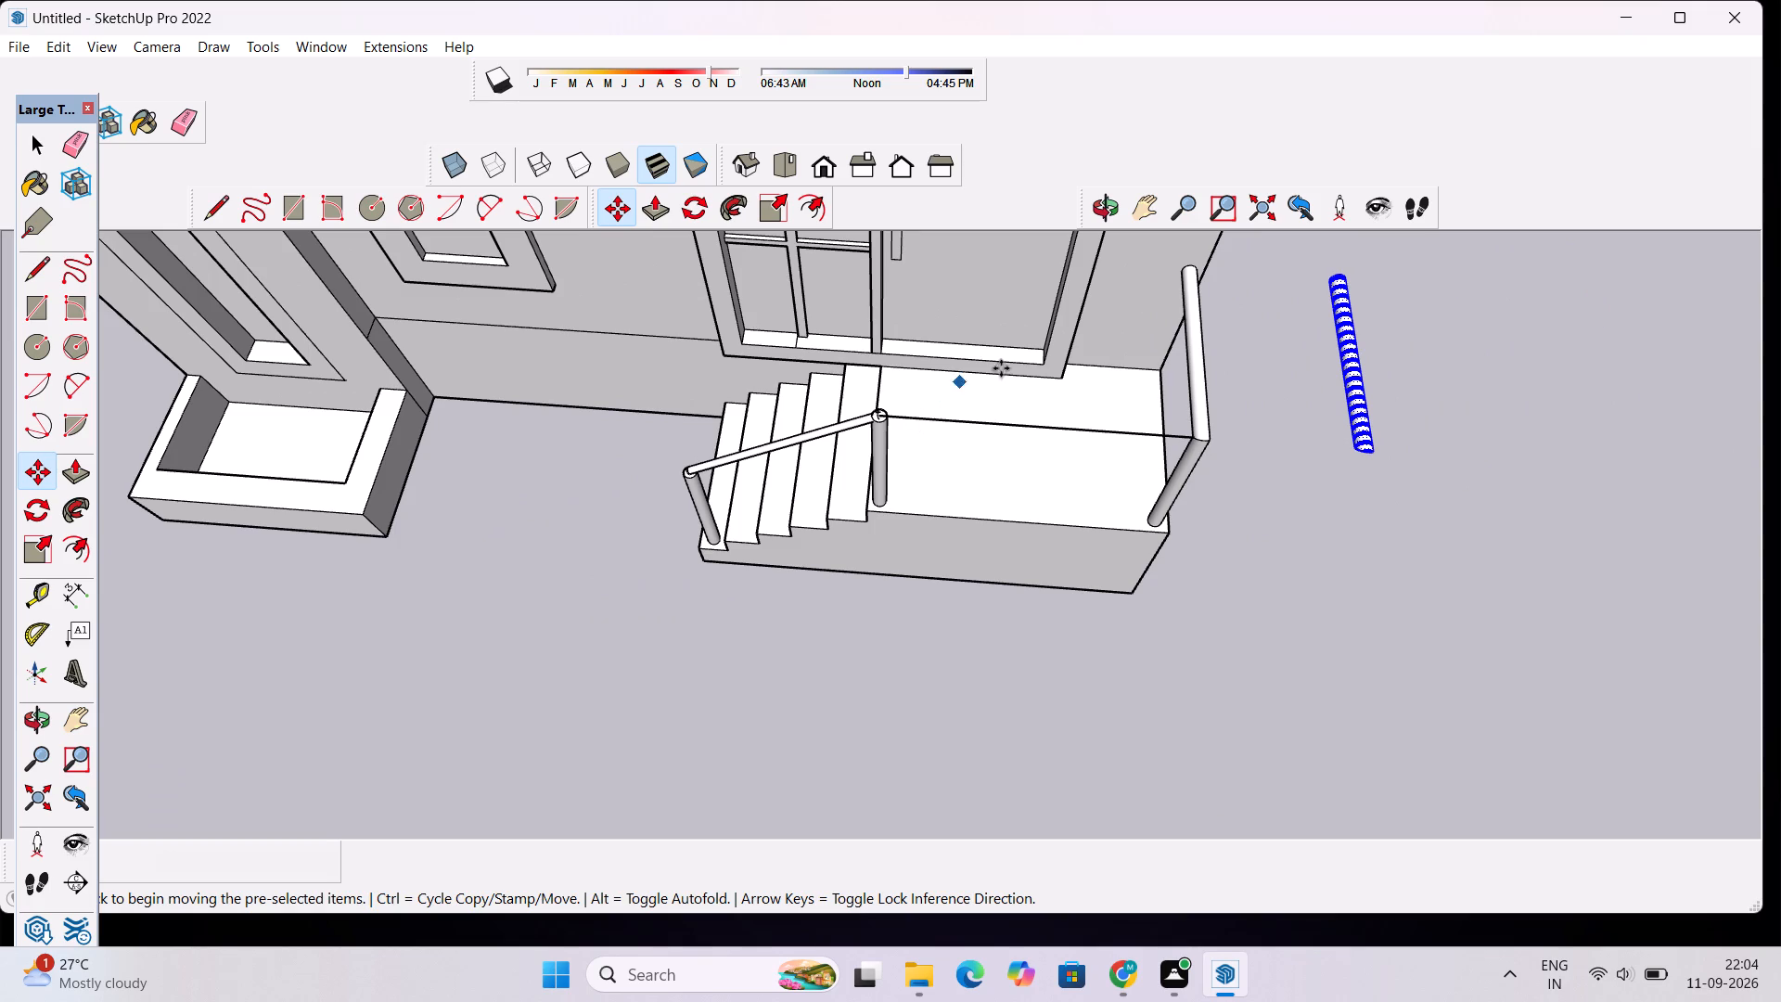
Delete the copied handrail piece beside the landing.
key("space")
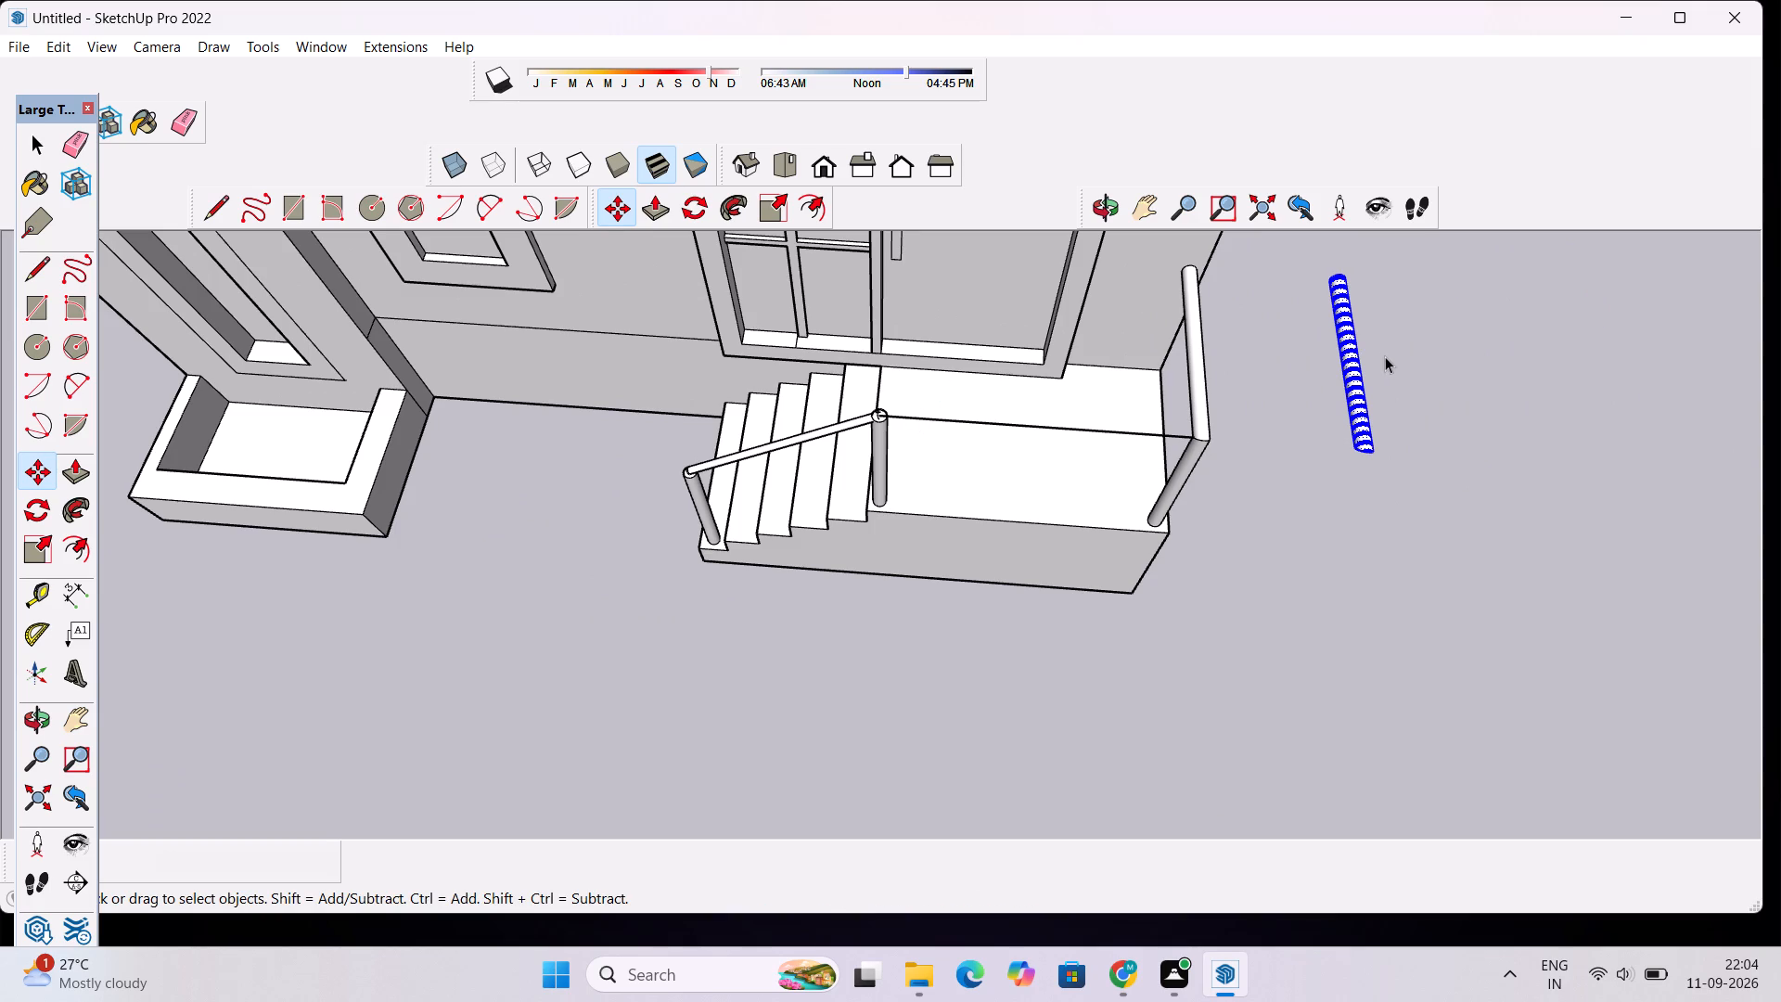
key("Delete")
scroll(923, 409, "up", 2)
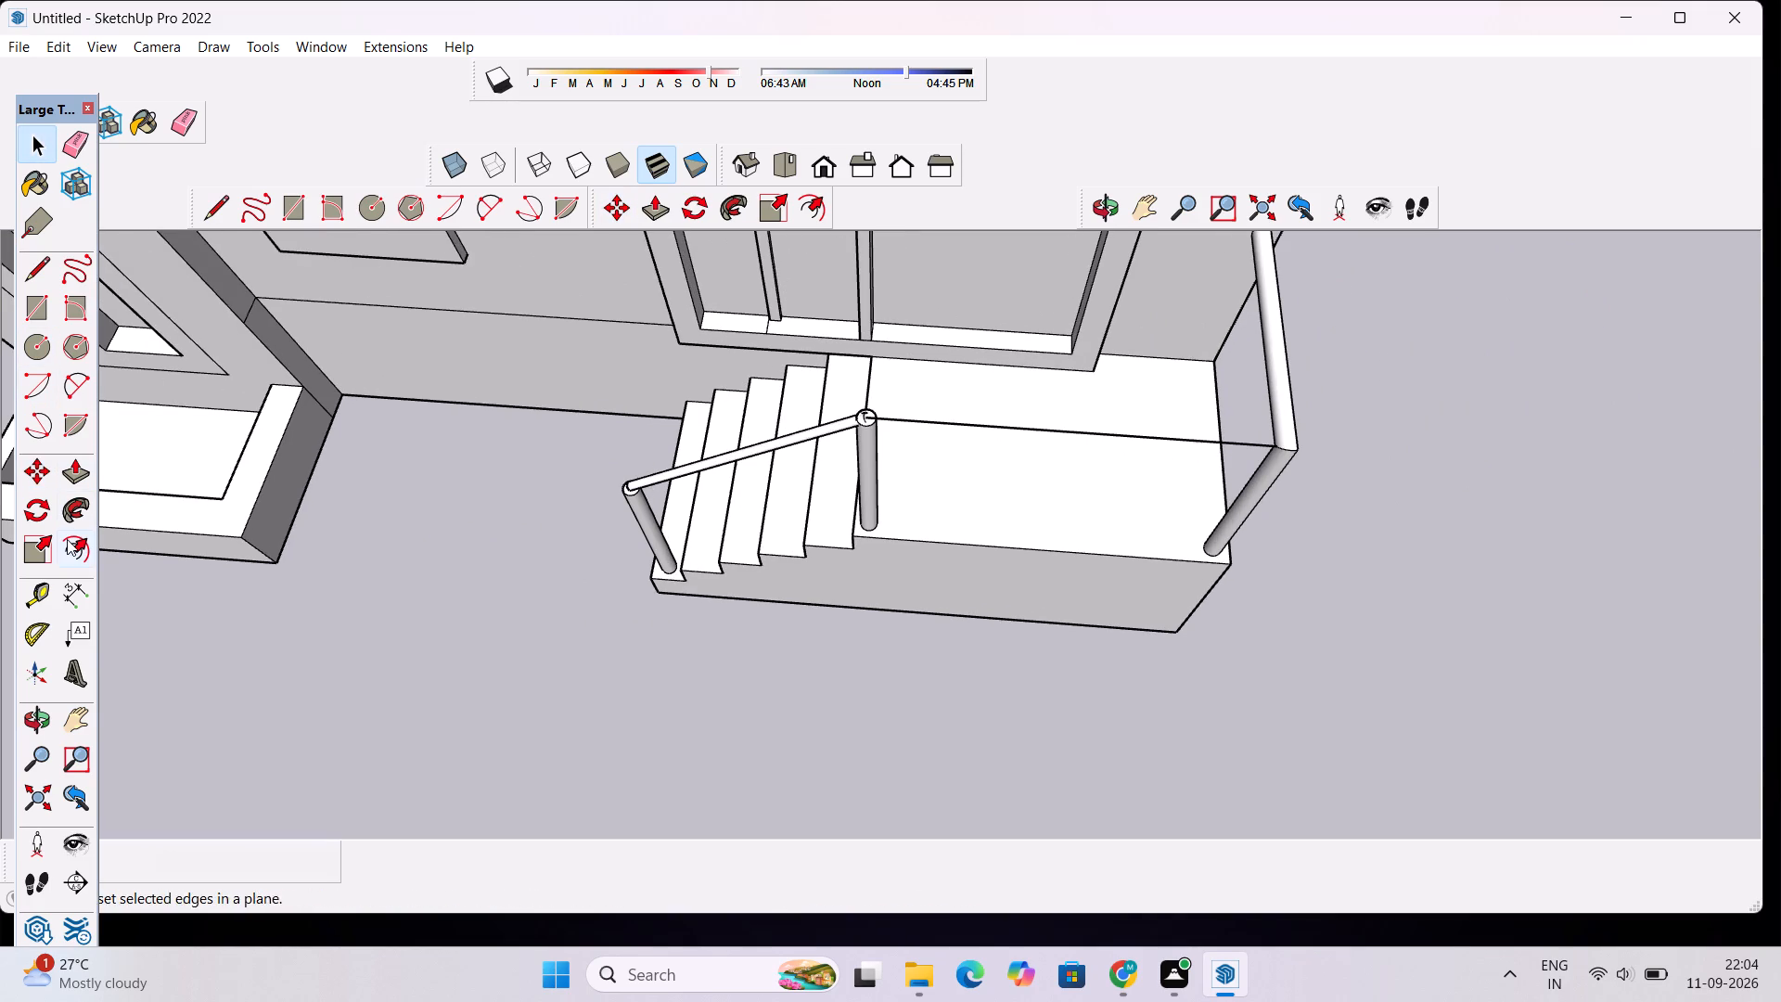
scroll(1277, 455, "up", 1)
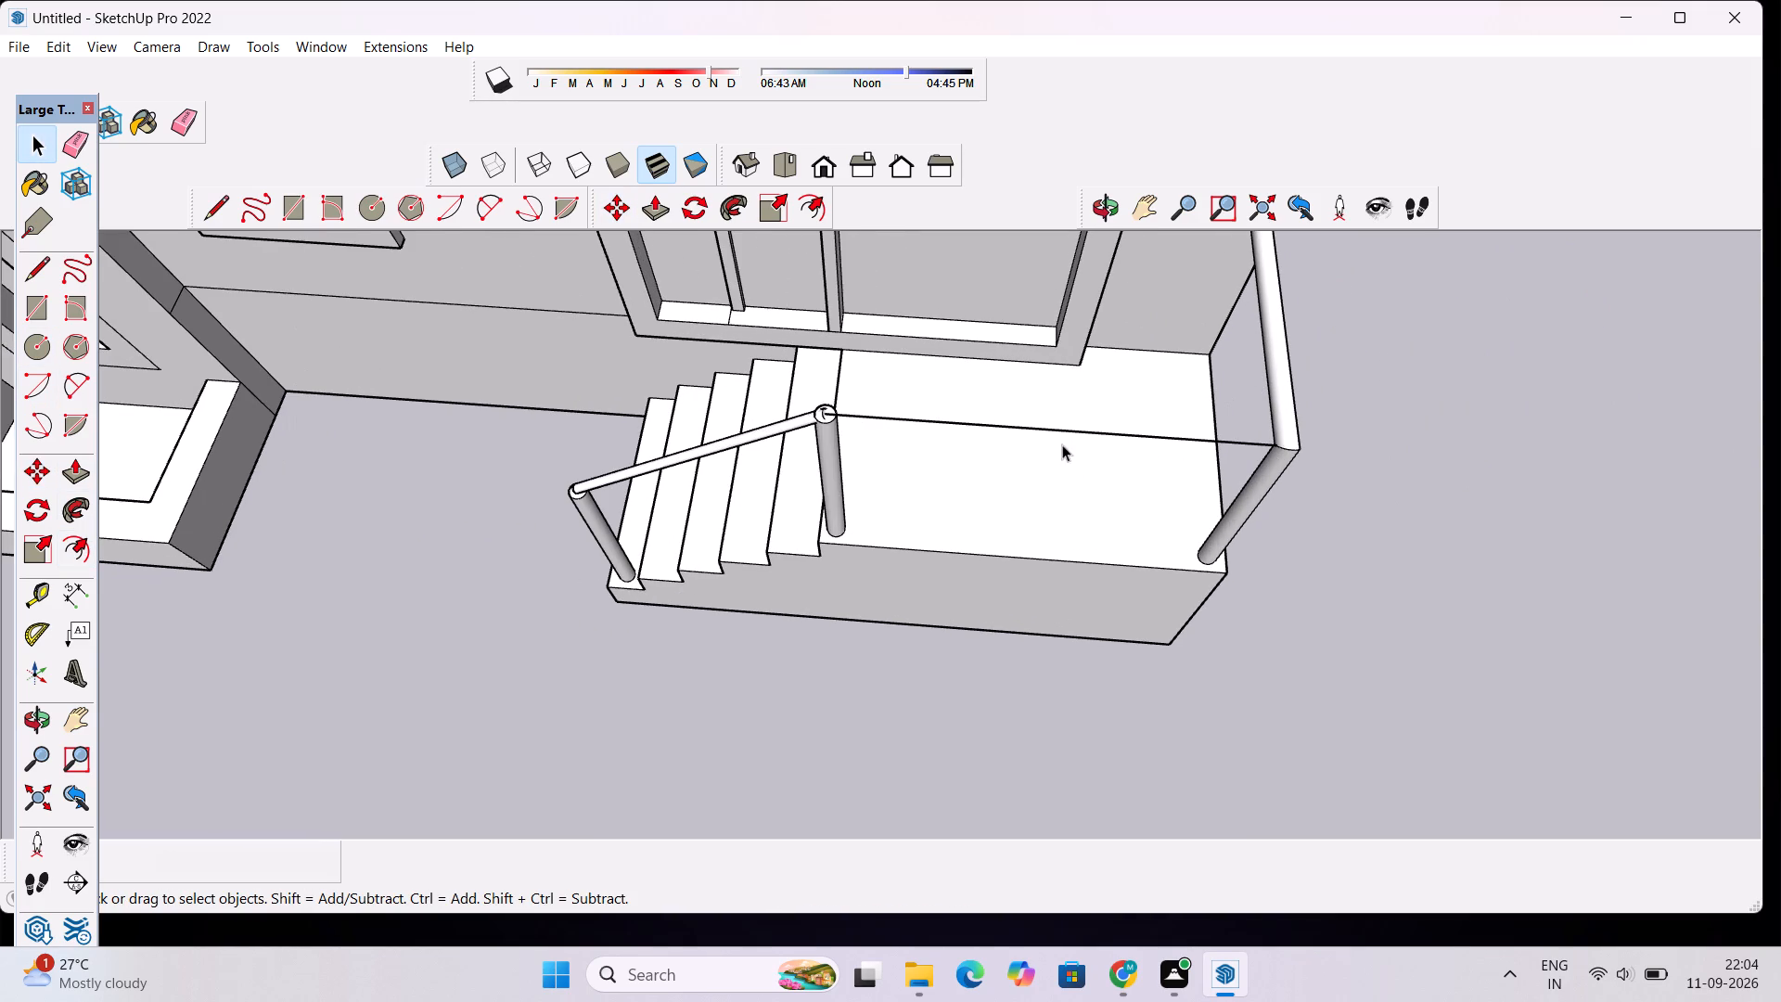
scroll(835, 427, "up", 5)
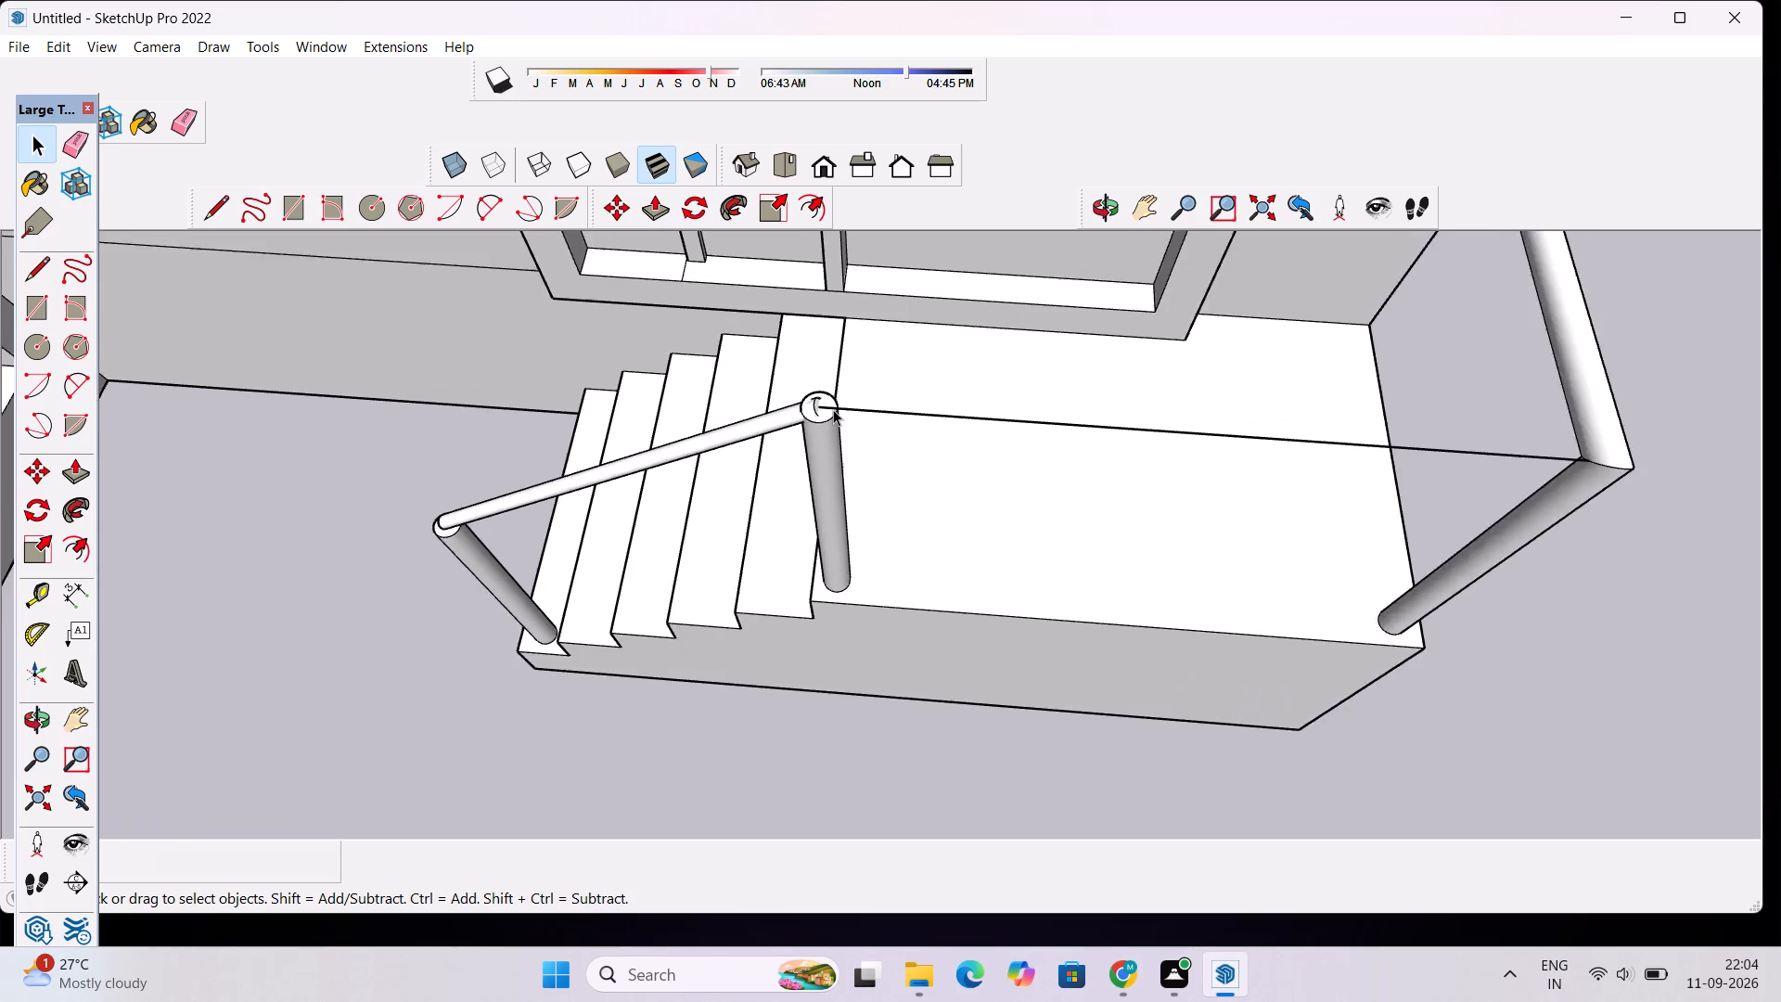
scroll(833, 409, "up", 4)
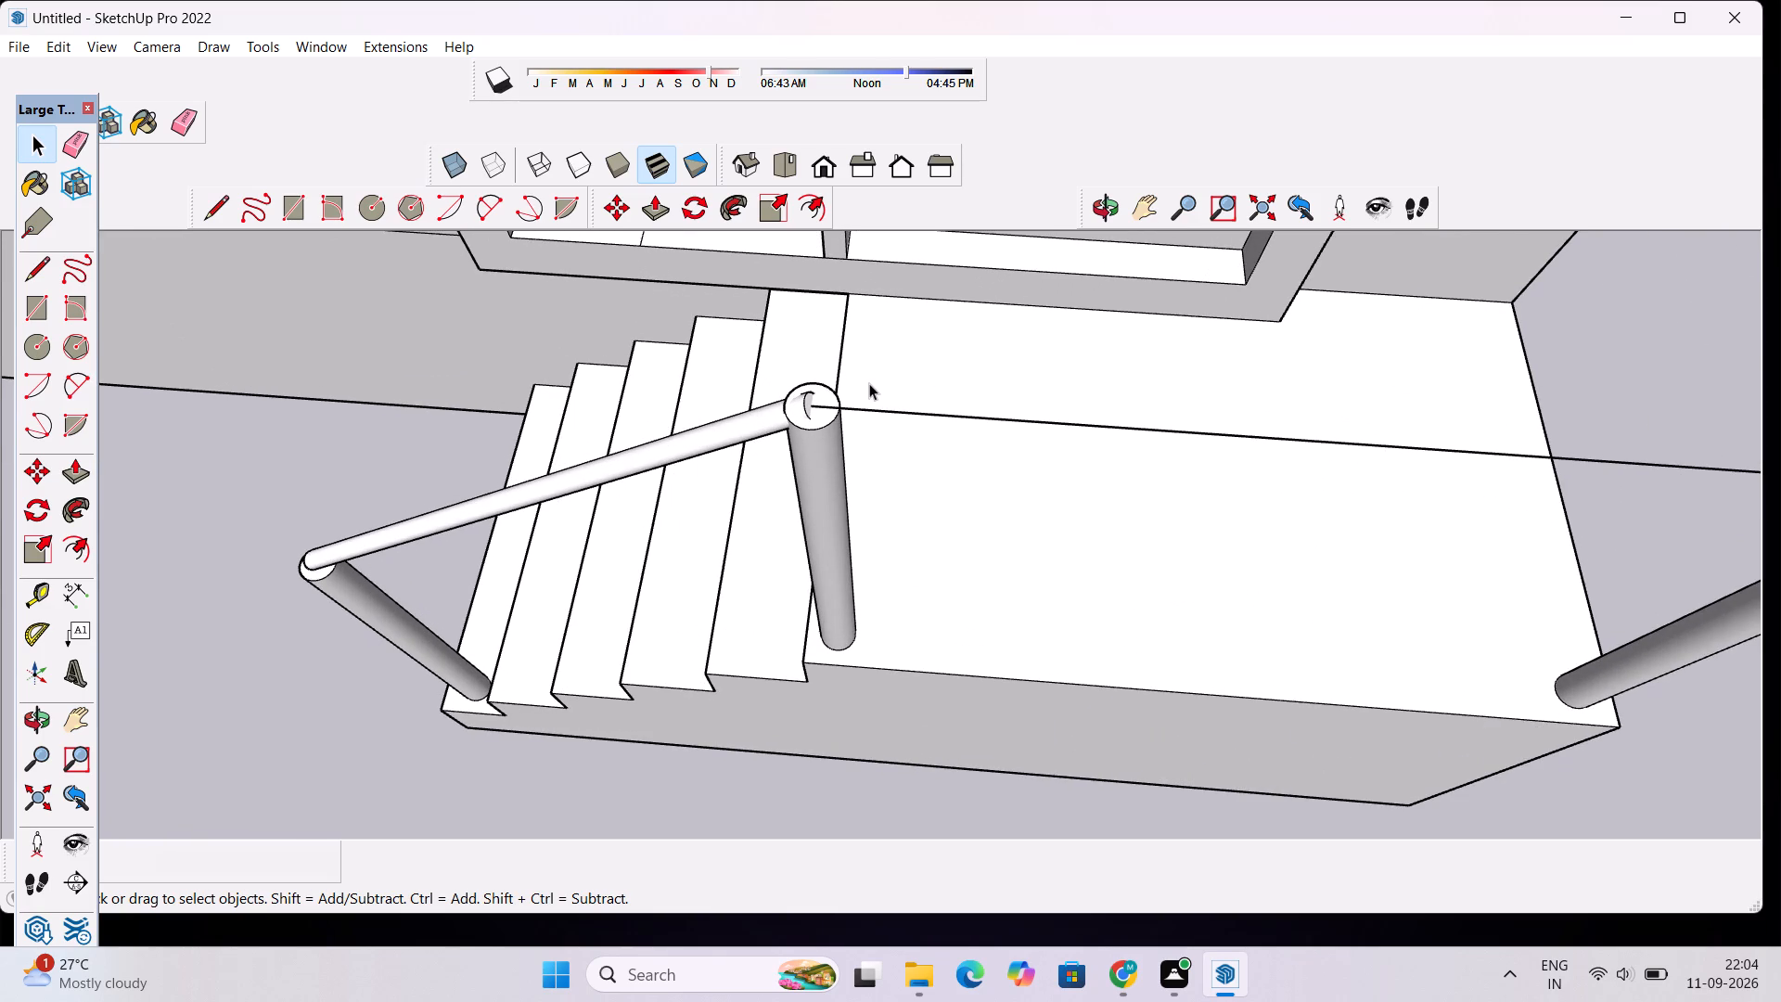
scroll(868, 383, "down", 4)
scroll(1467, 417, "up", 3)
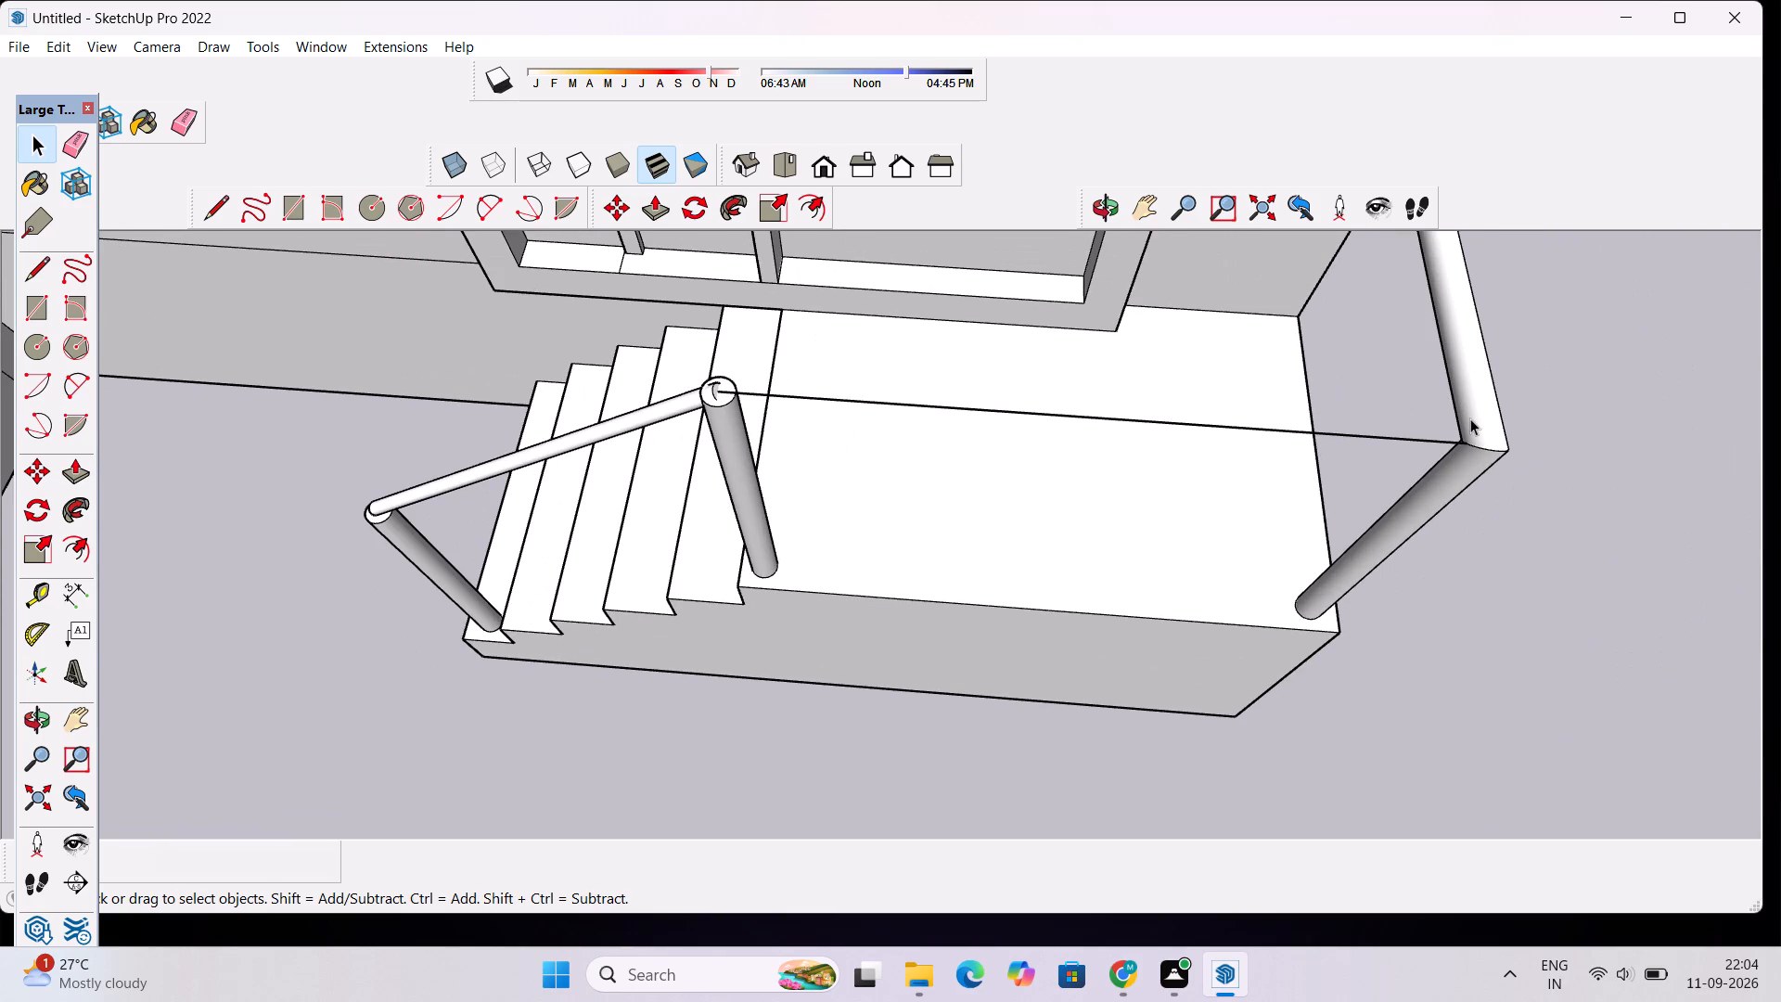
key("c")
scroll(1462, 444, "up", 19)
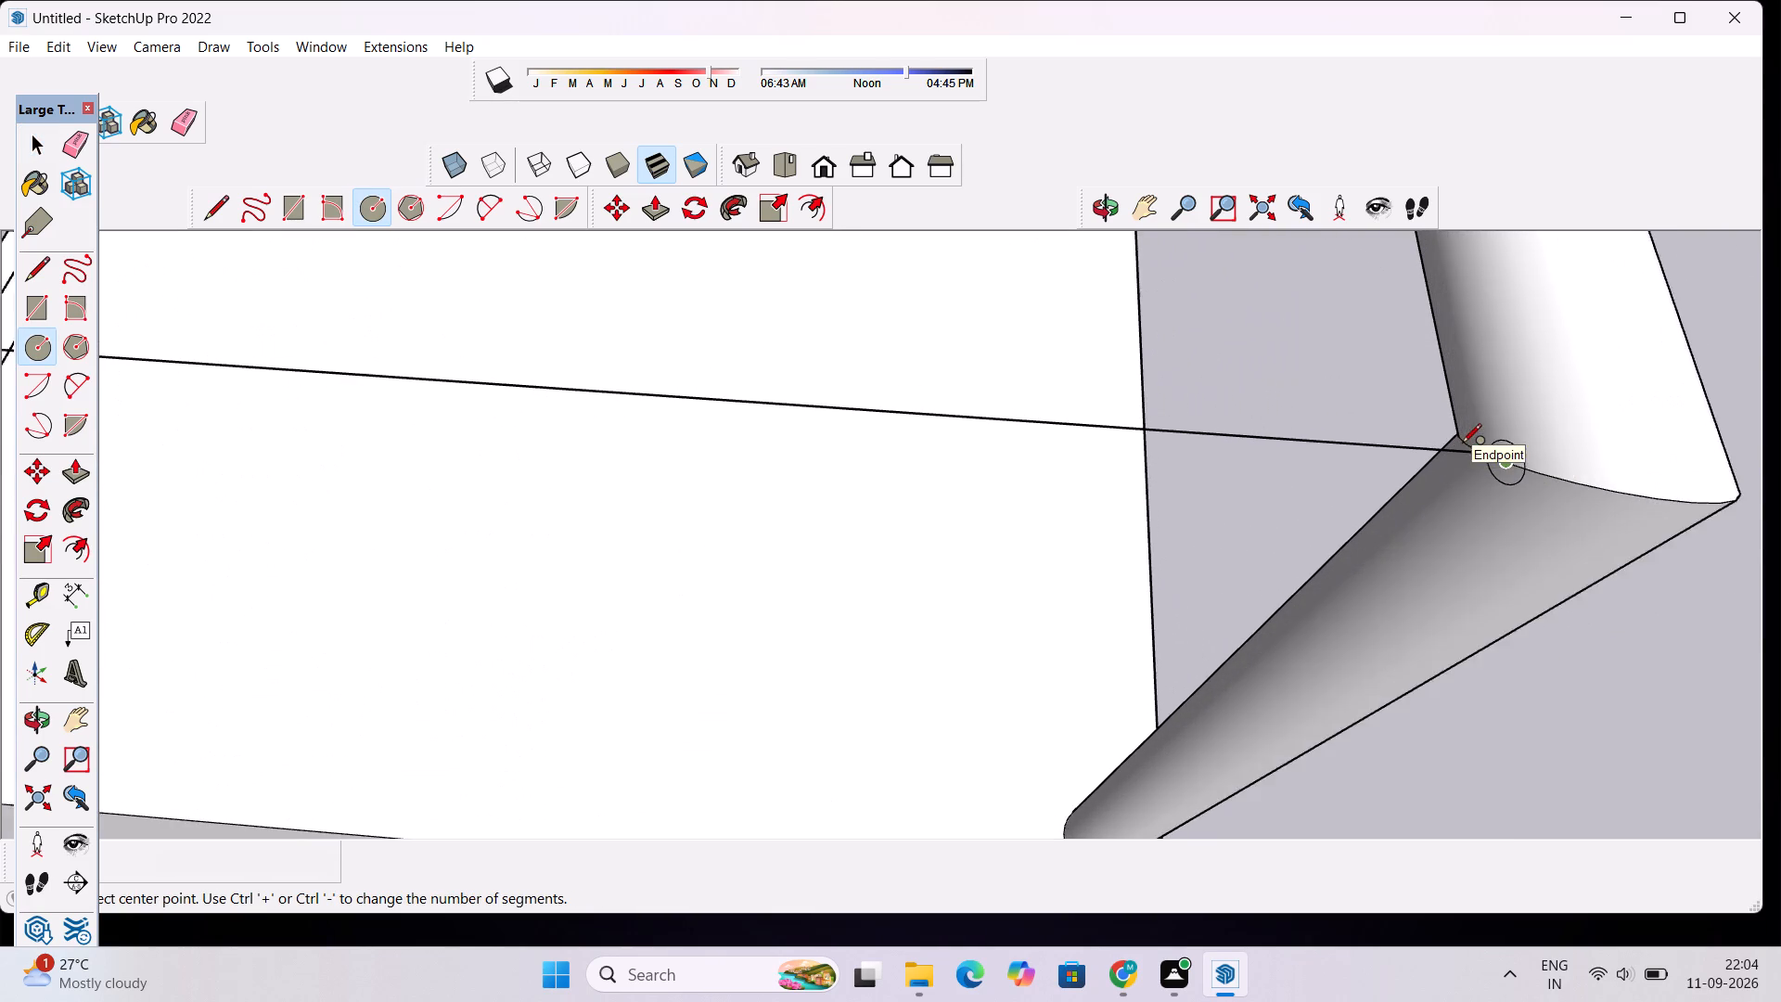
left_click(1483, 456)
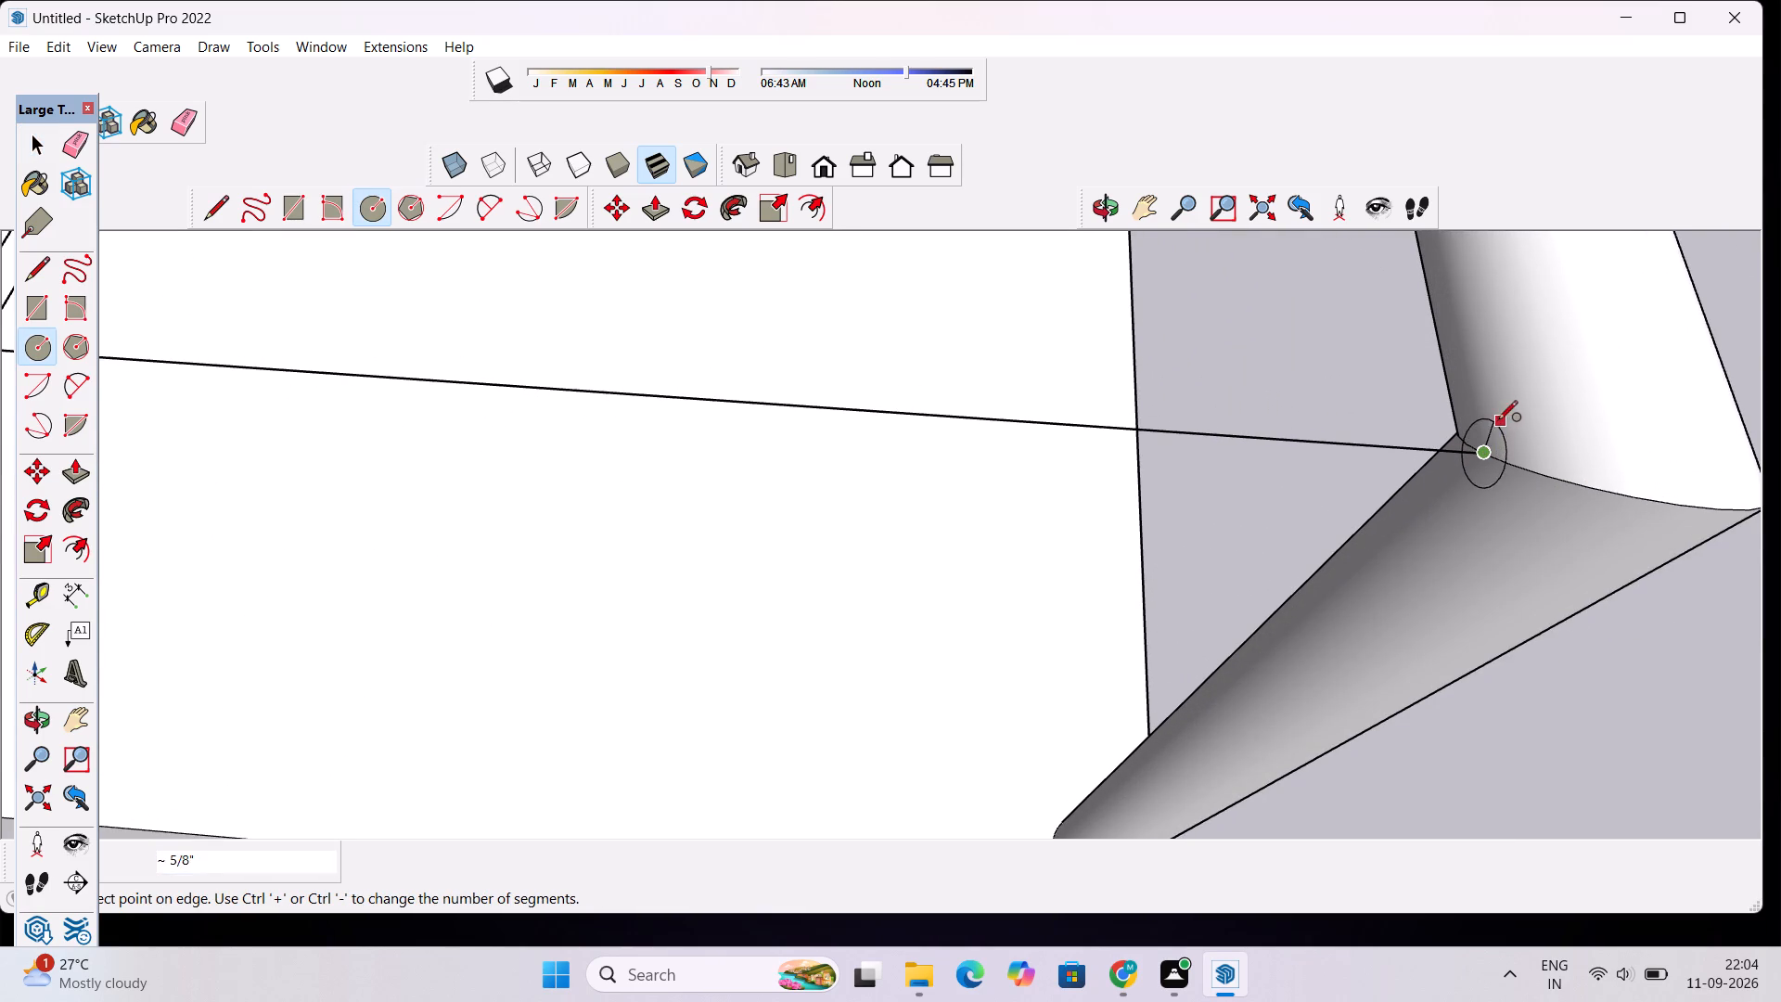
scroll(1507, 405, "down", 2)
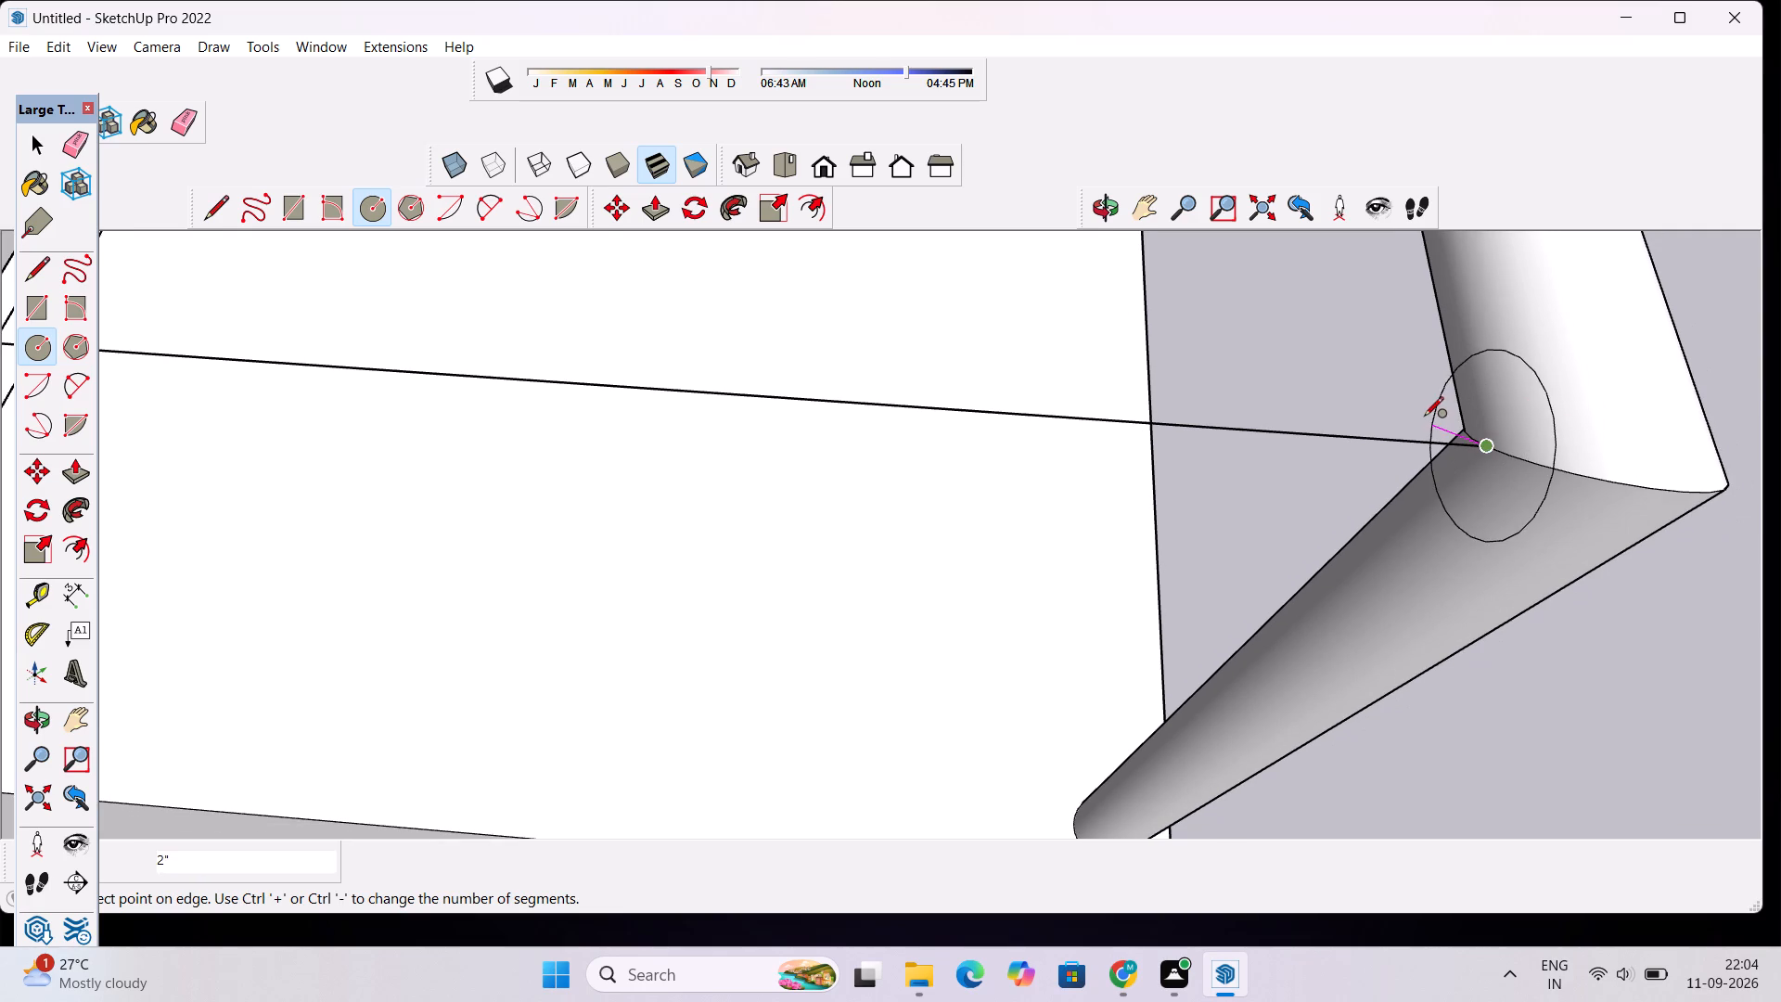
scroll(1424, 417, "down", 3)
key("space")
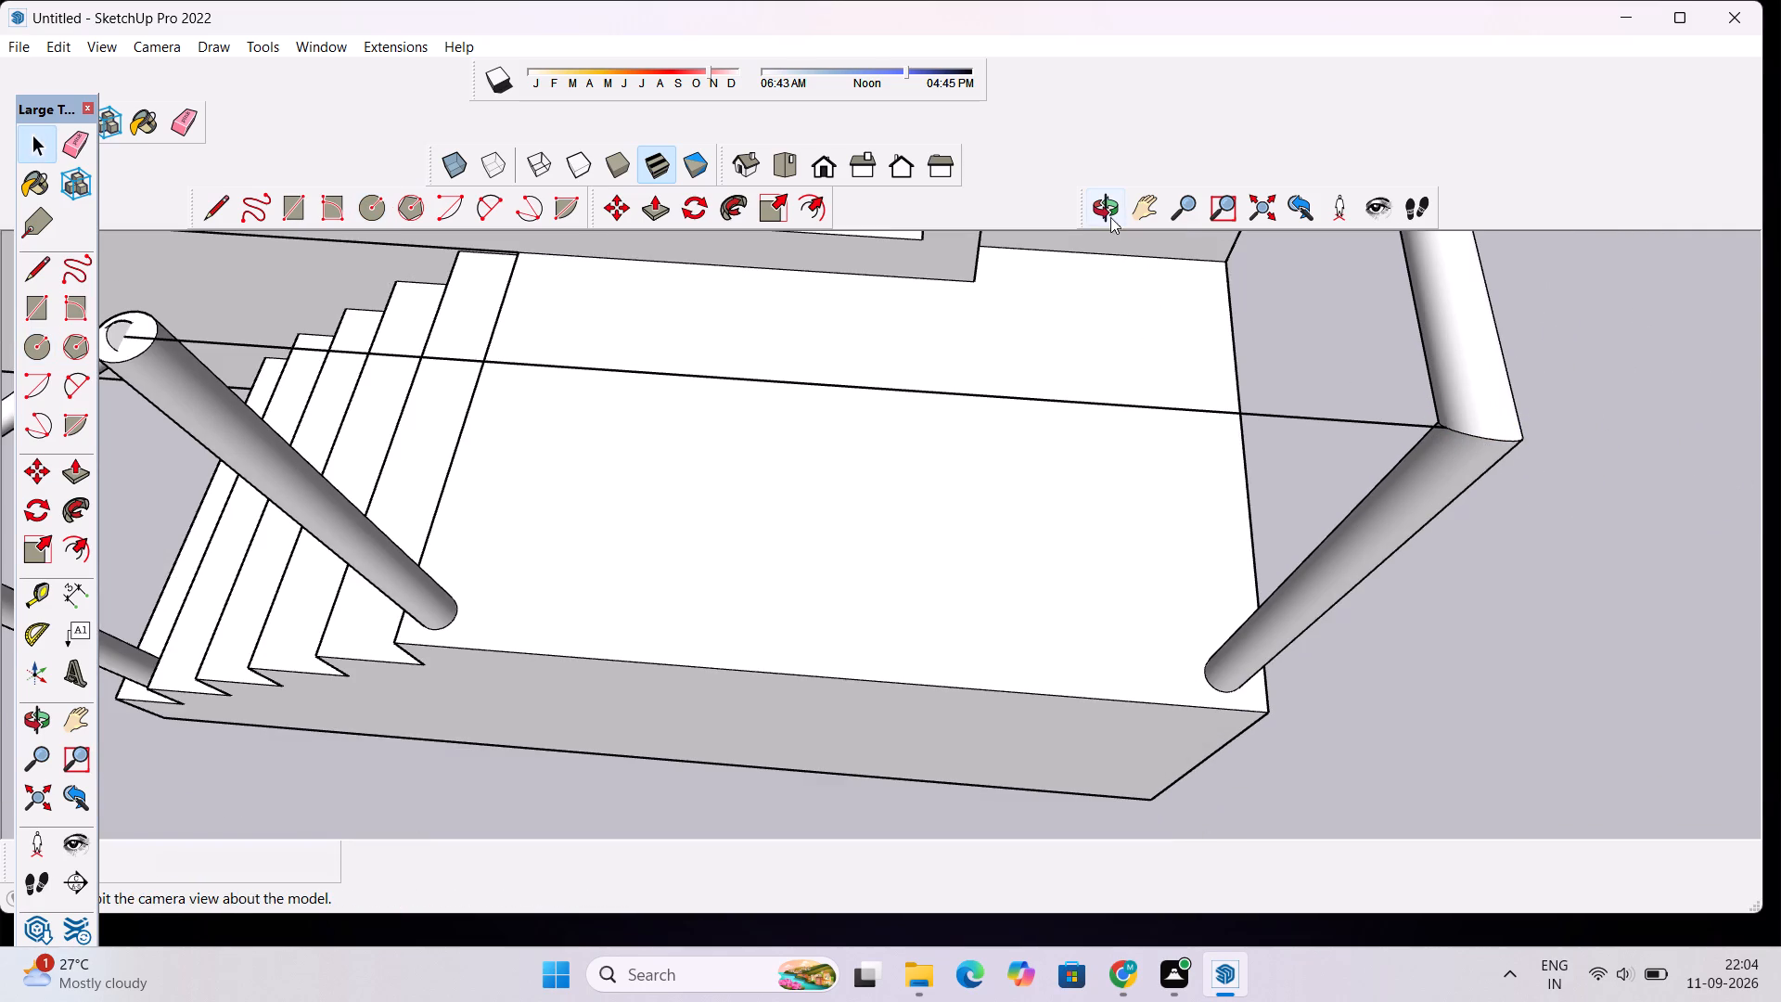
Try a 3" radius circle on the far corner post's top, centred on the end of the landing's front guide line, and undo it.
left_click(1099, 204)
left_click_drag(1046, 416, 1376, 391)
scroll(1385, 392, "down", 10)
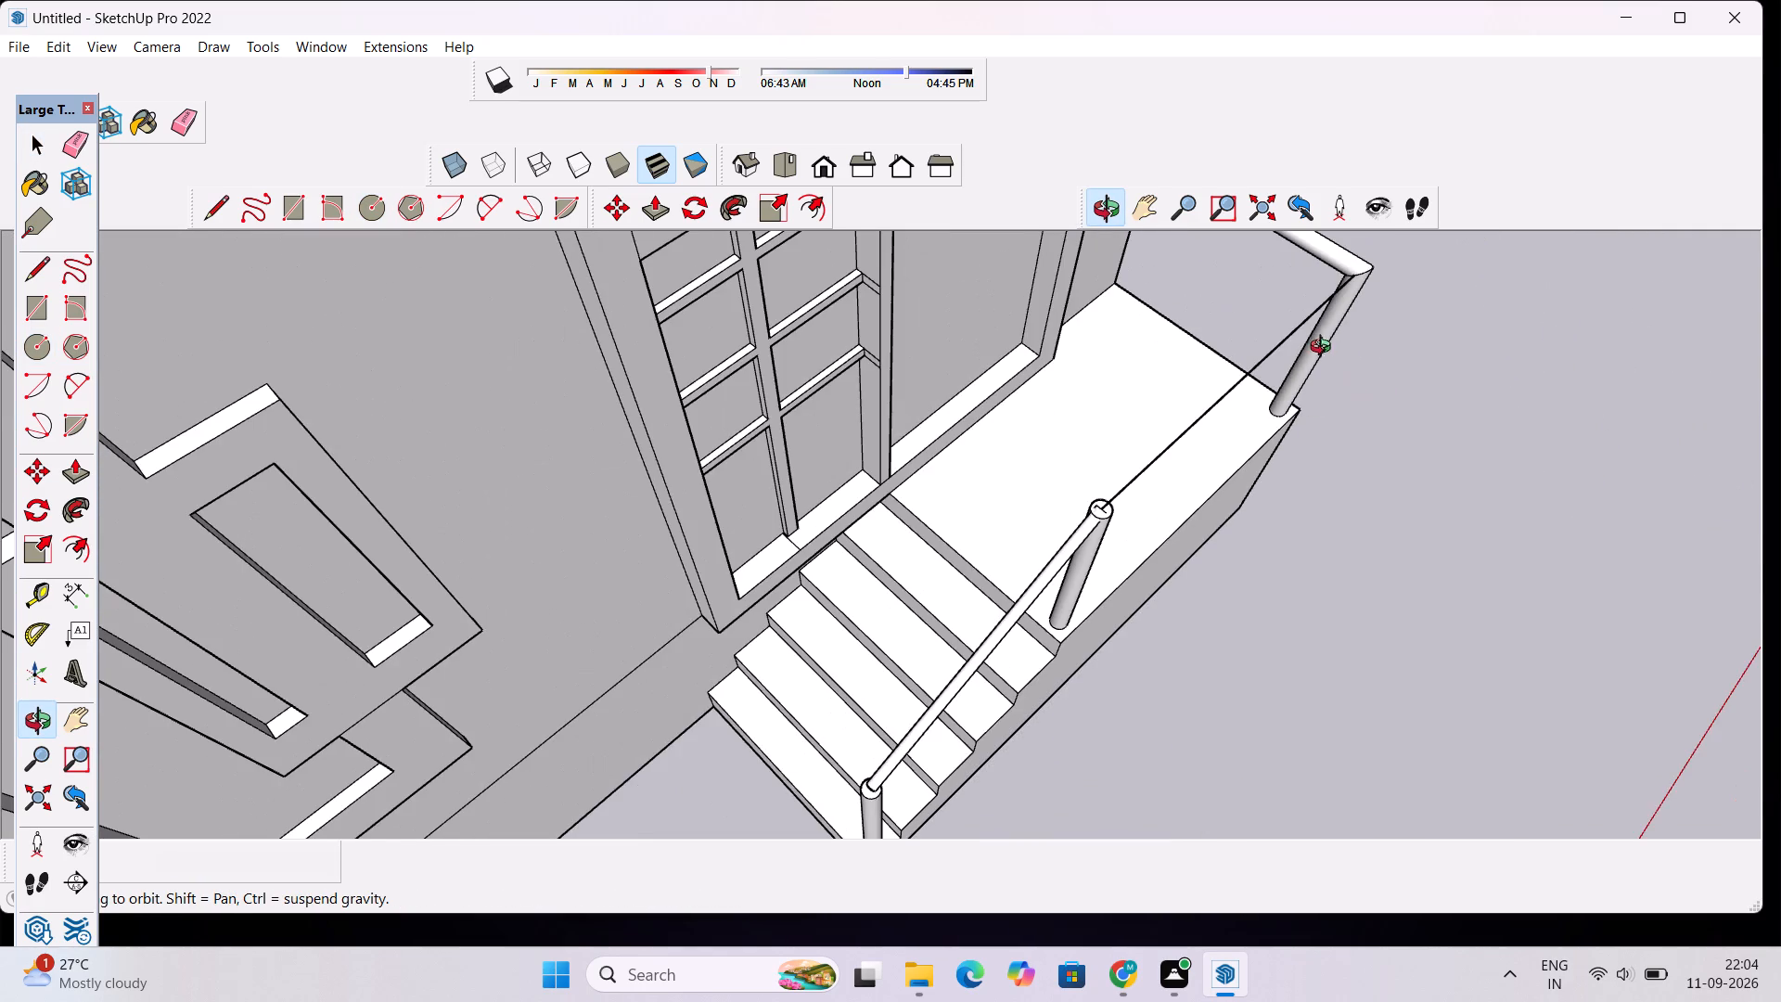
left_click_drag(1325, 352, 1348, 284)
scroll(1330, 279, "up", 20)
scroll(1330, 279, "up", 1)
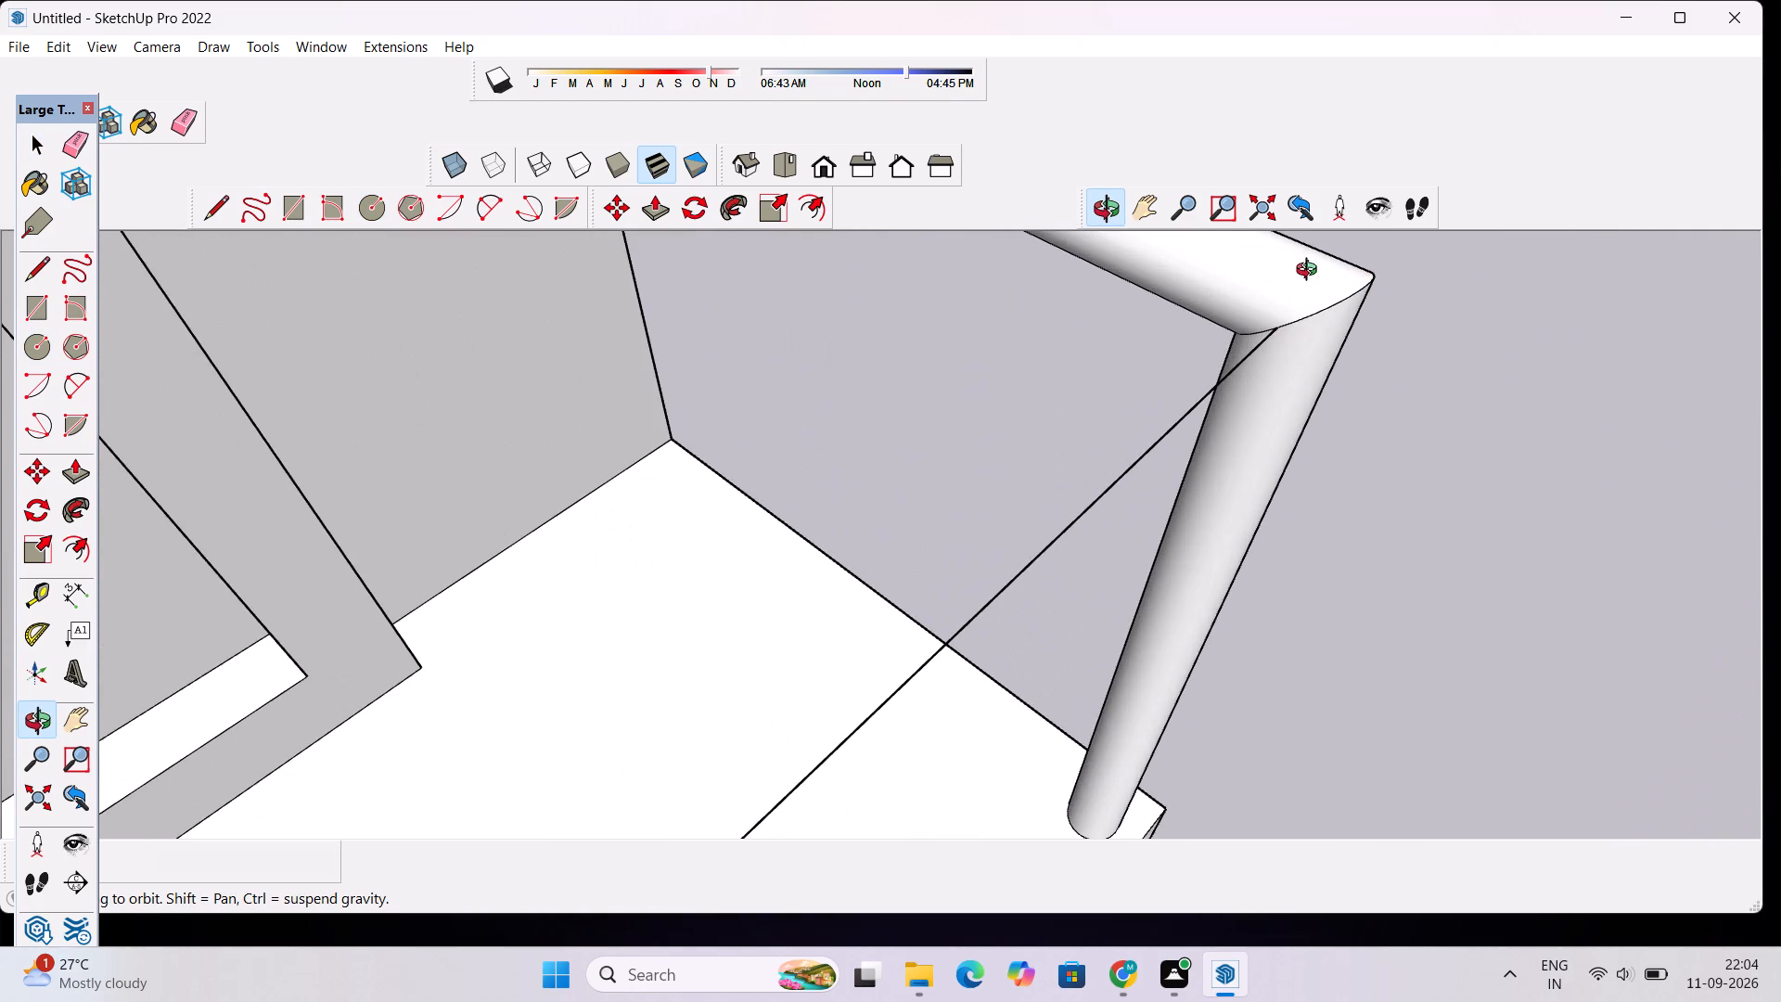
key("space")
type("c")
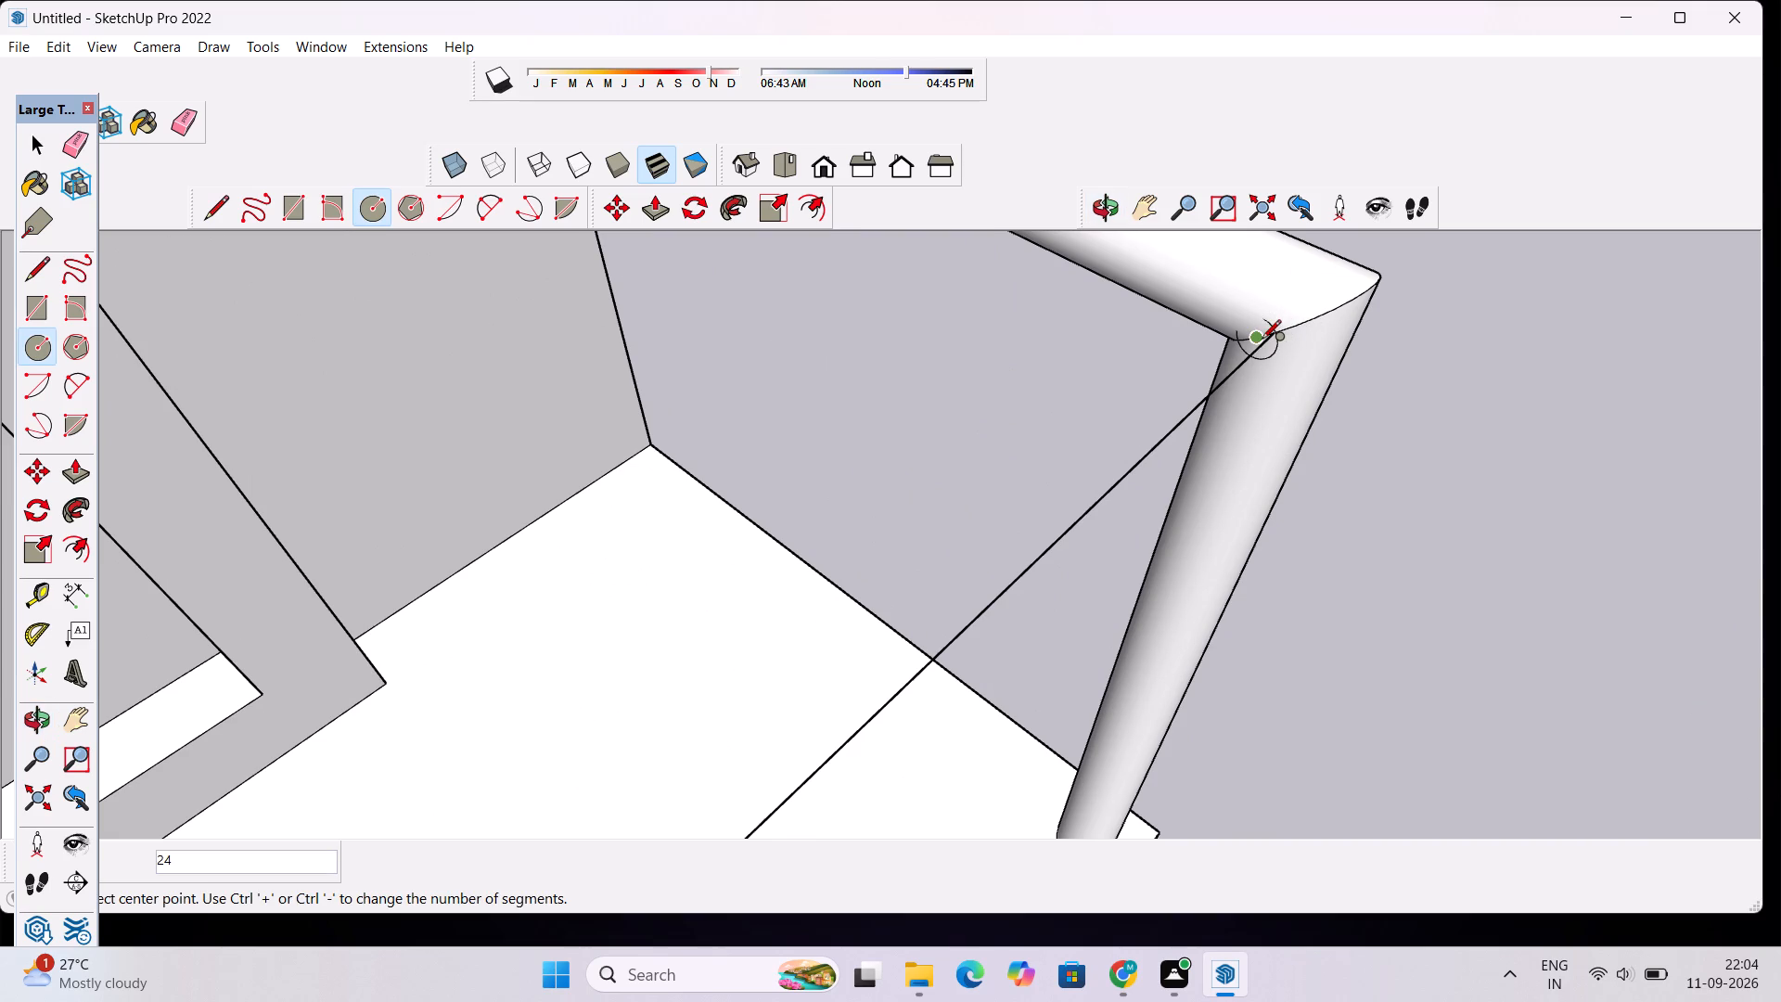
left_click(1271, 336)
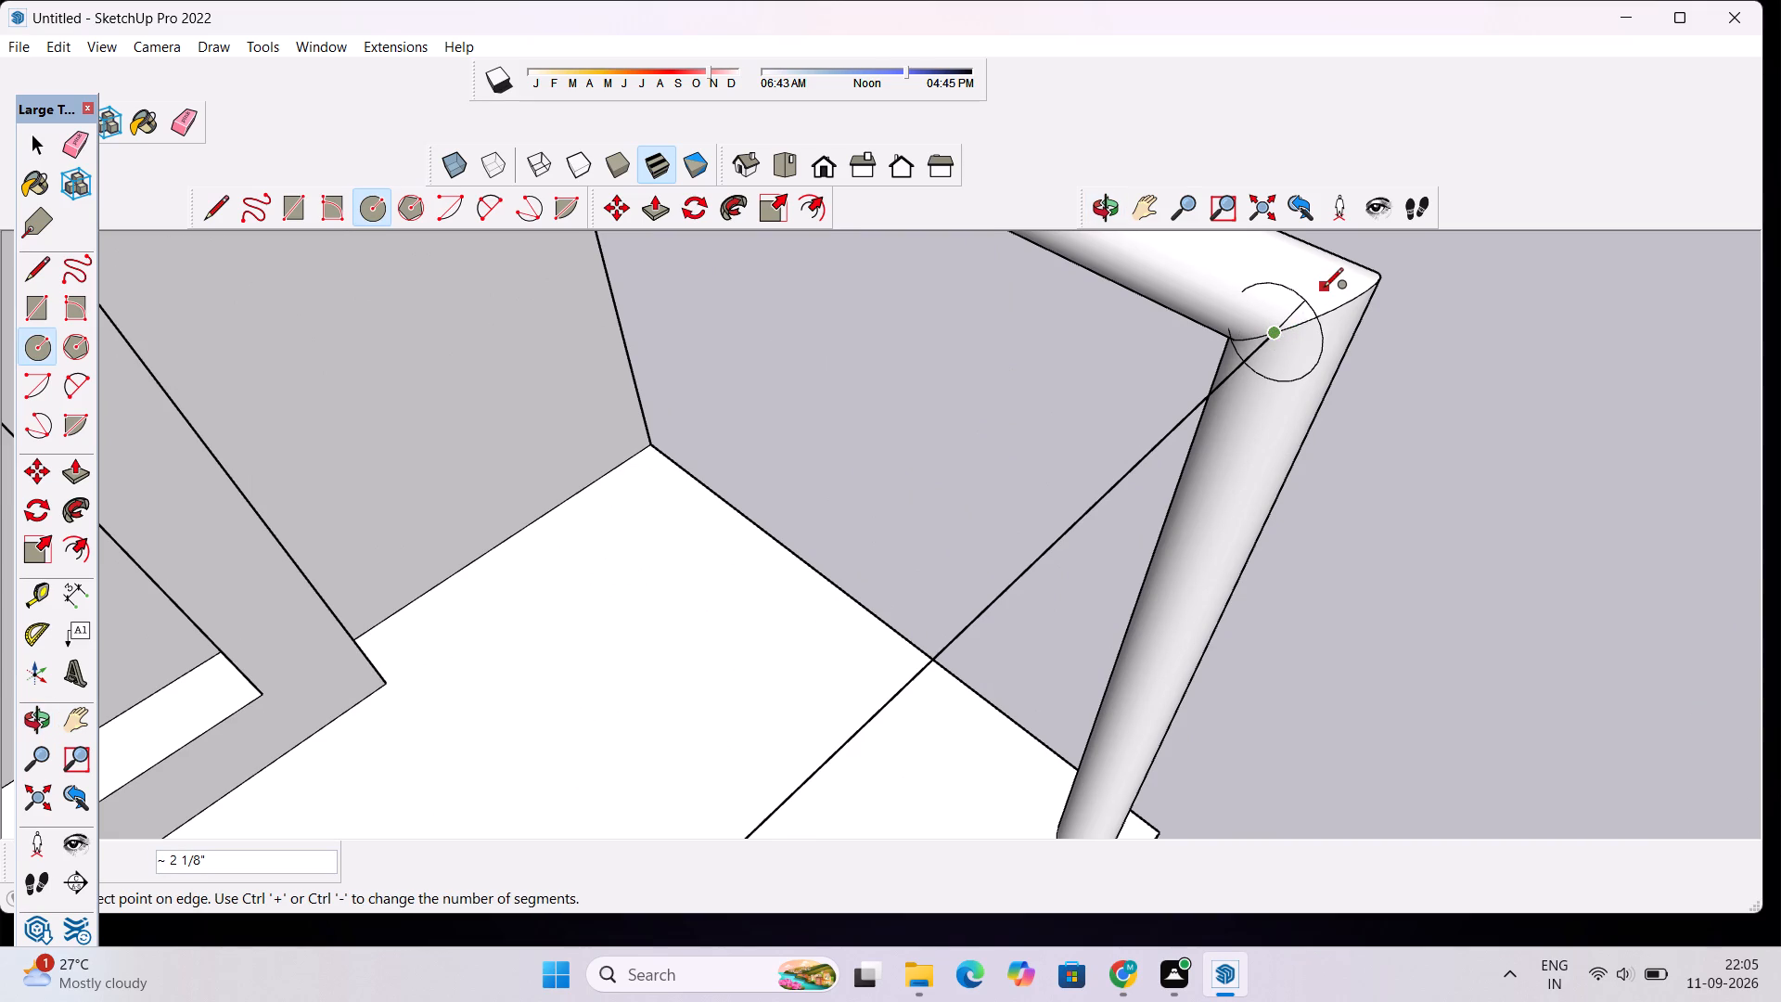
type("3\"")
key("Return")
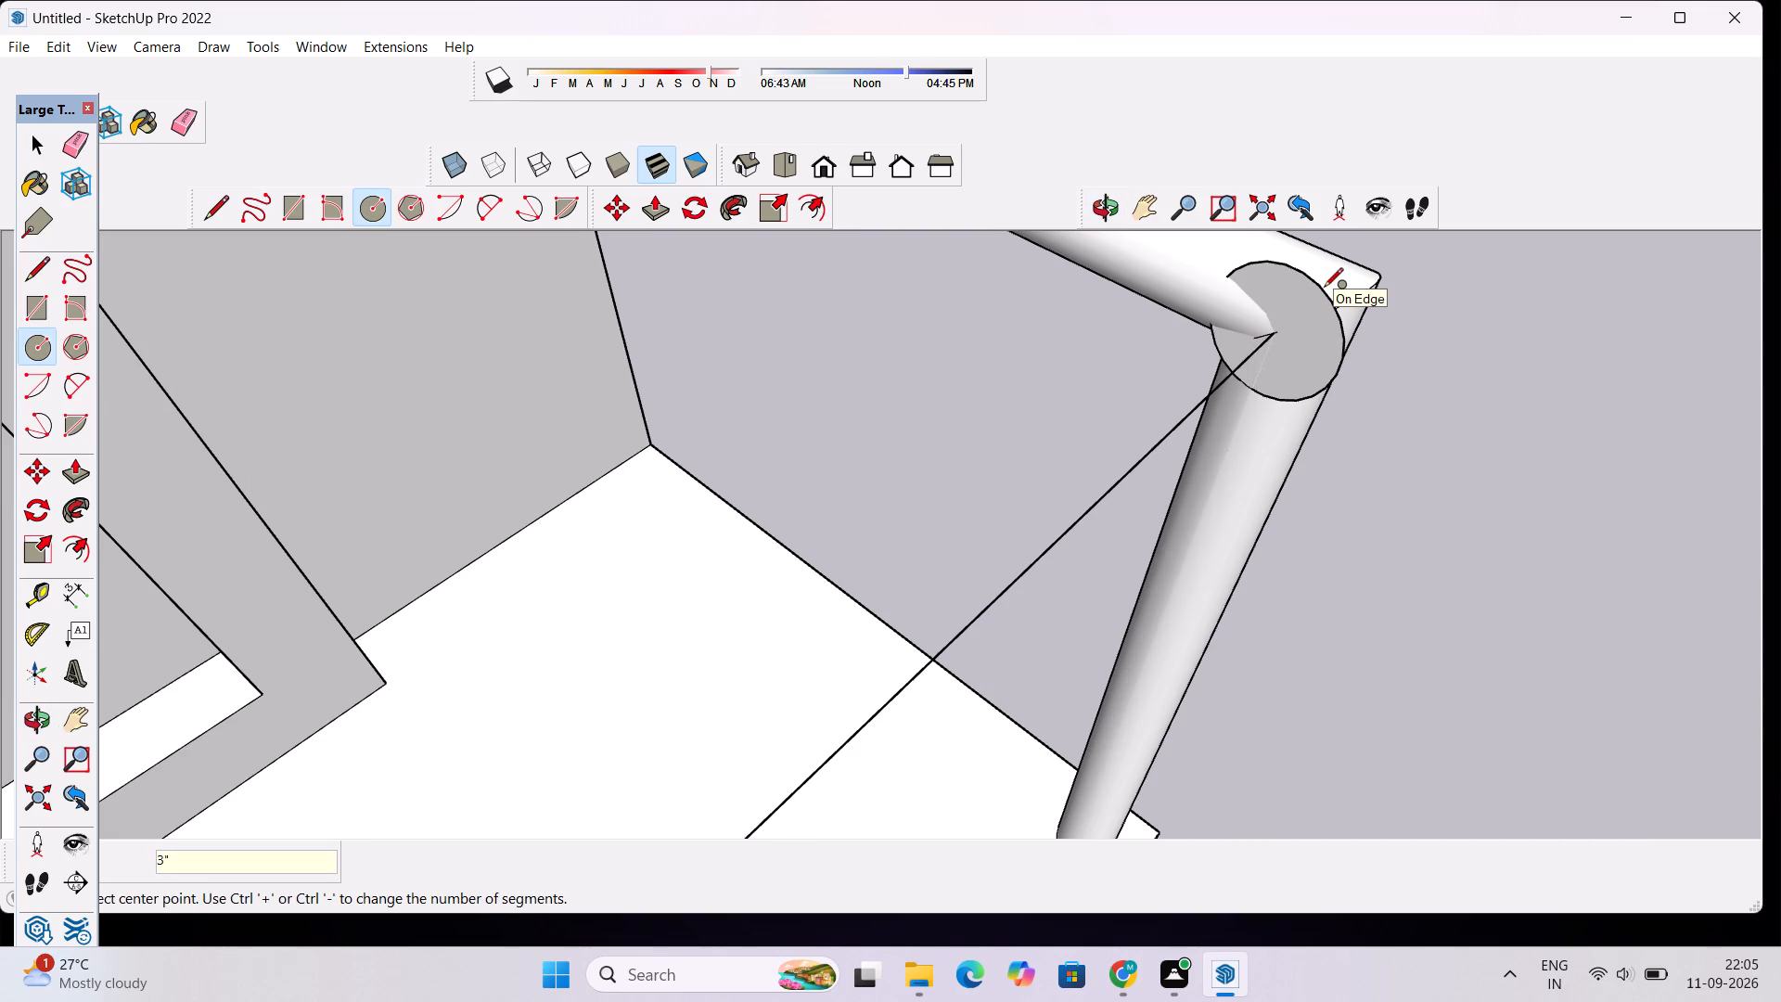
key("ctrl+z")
Draw a 2" radius circle at the far corner post's top, centred on the end of the landing's front guide line.
left_click(1272, 335)
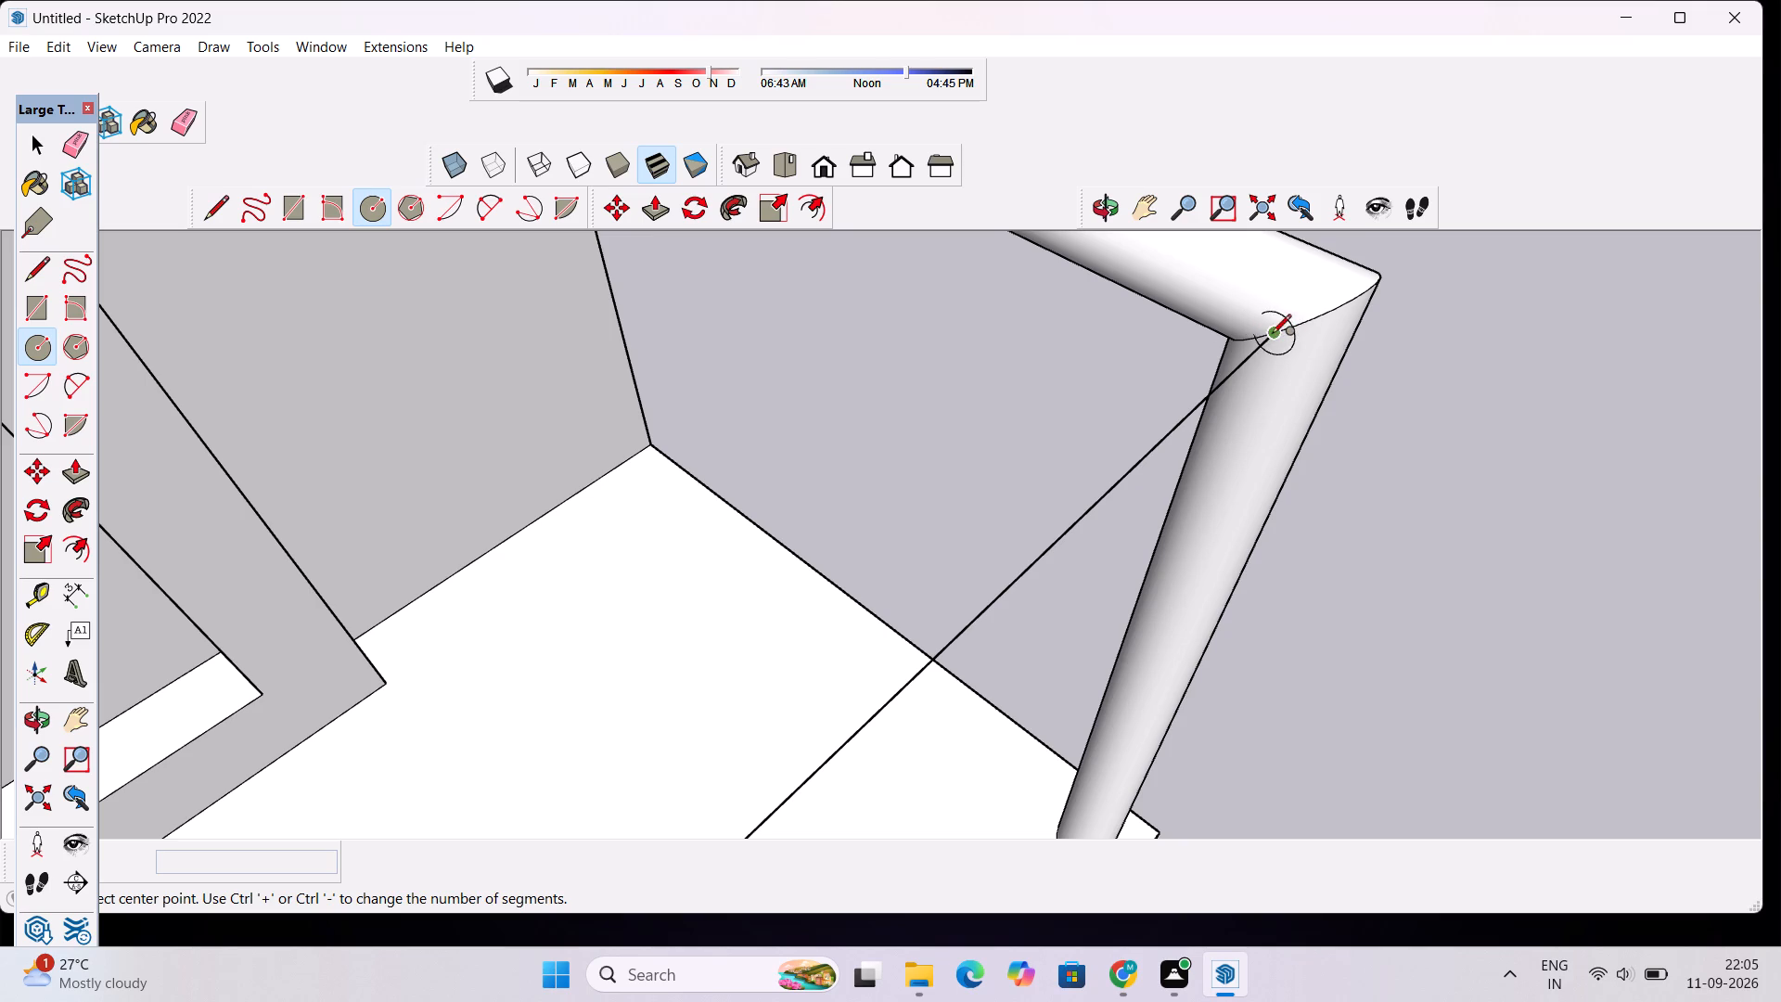
type("2\"")
key("Return")
key("space")
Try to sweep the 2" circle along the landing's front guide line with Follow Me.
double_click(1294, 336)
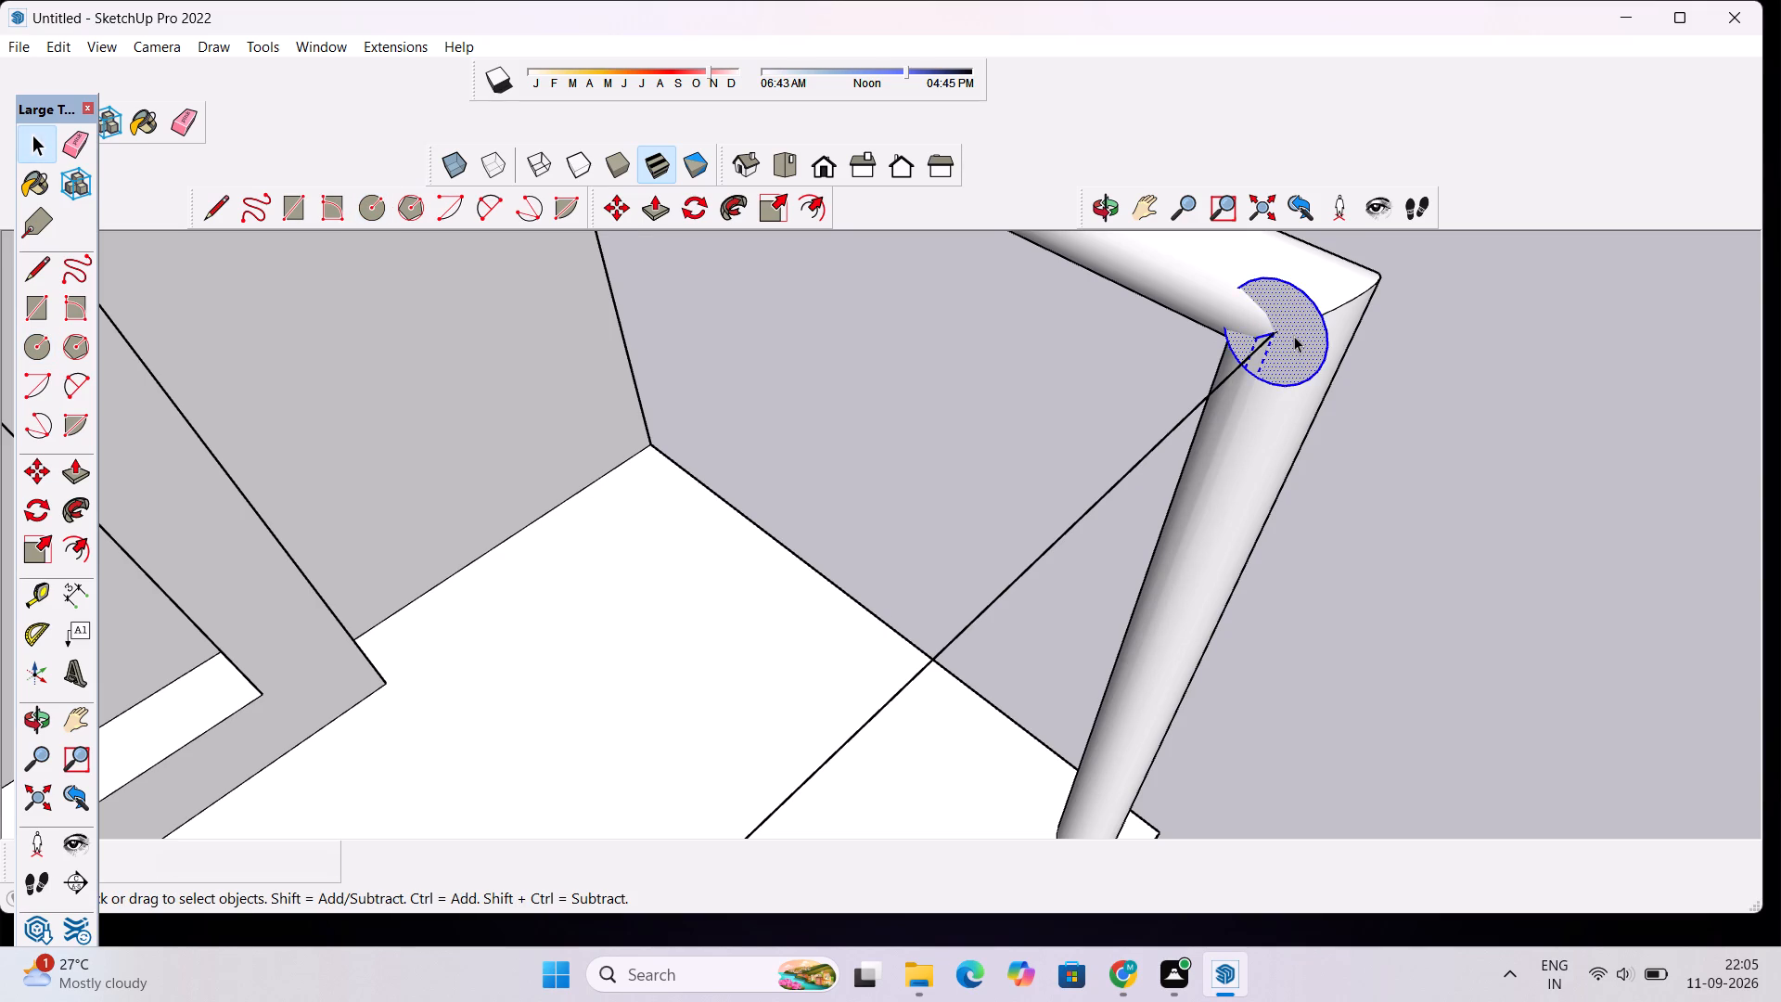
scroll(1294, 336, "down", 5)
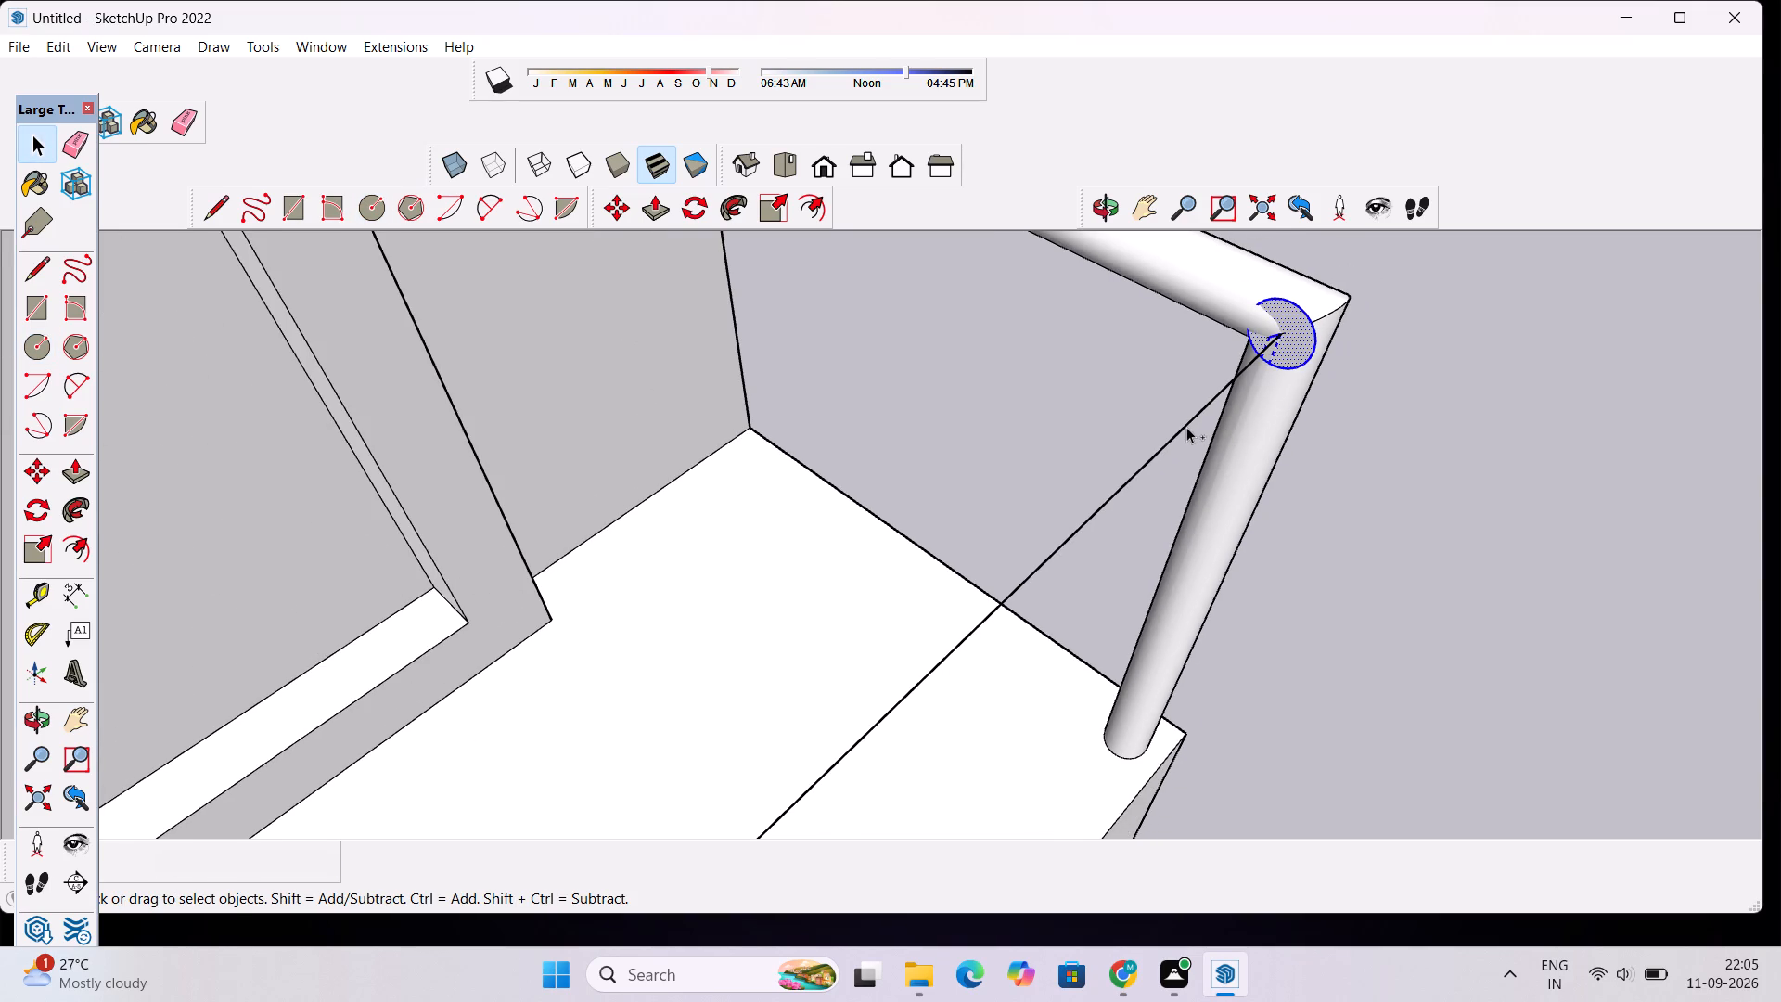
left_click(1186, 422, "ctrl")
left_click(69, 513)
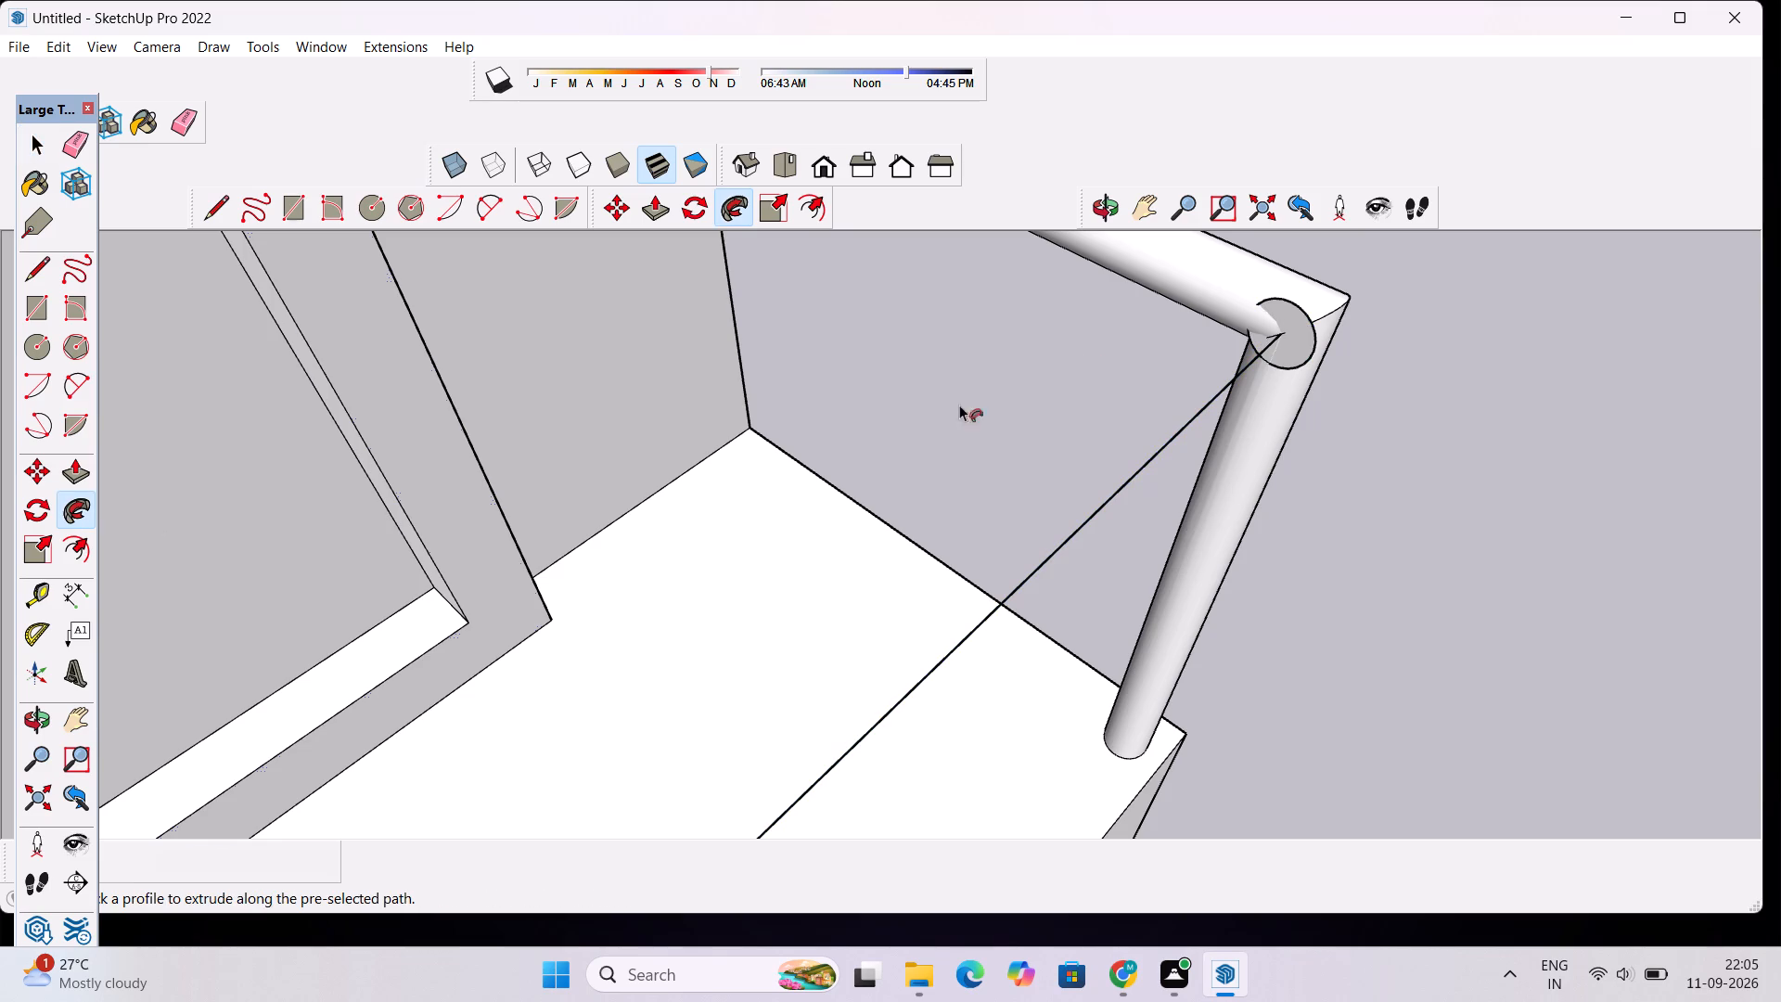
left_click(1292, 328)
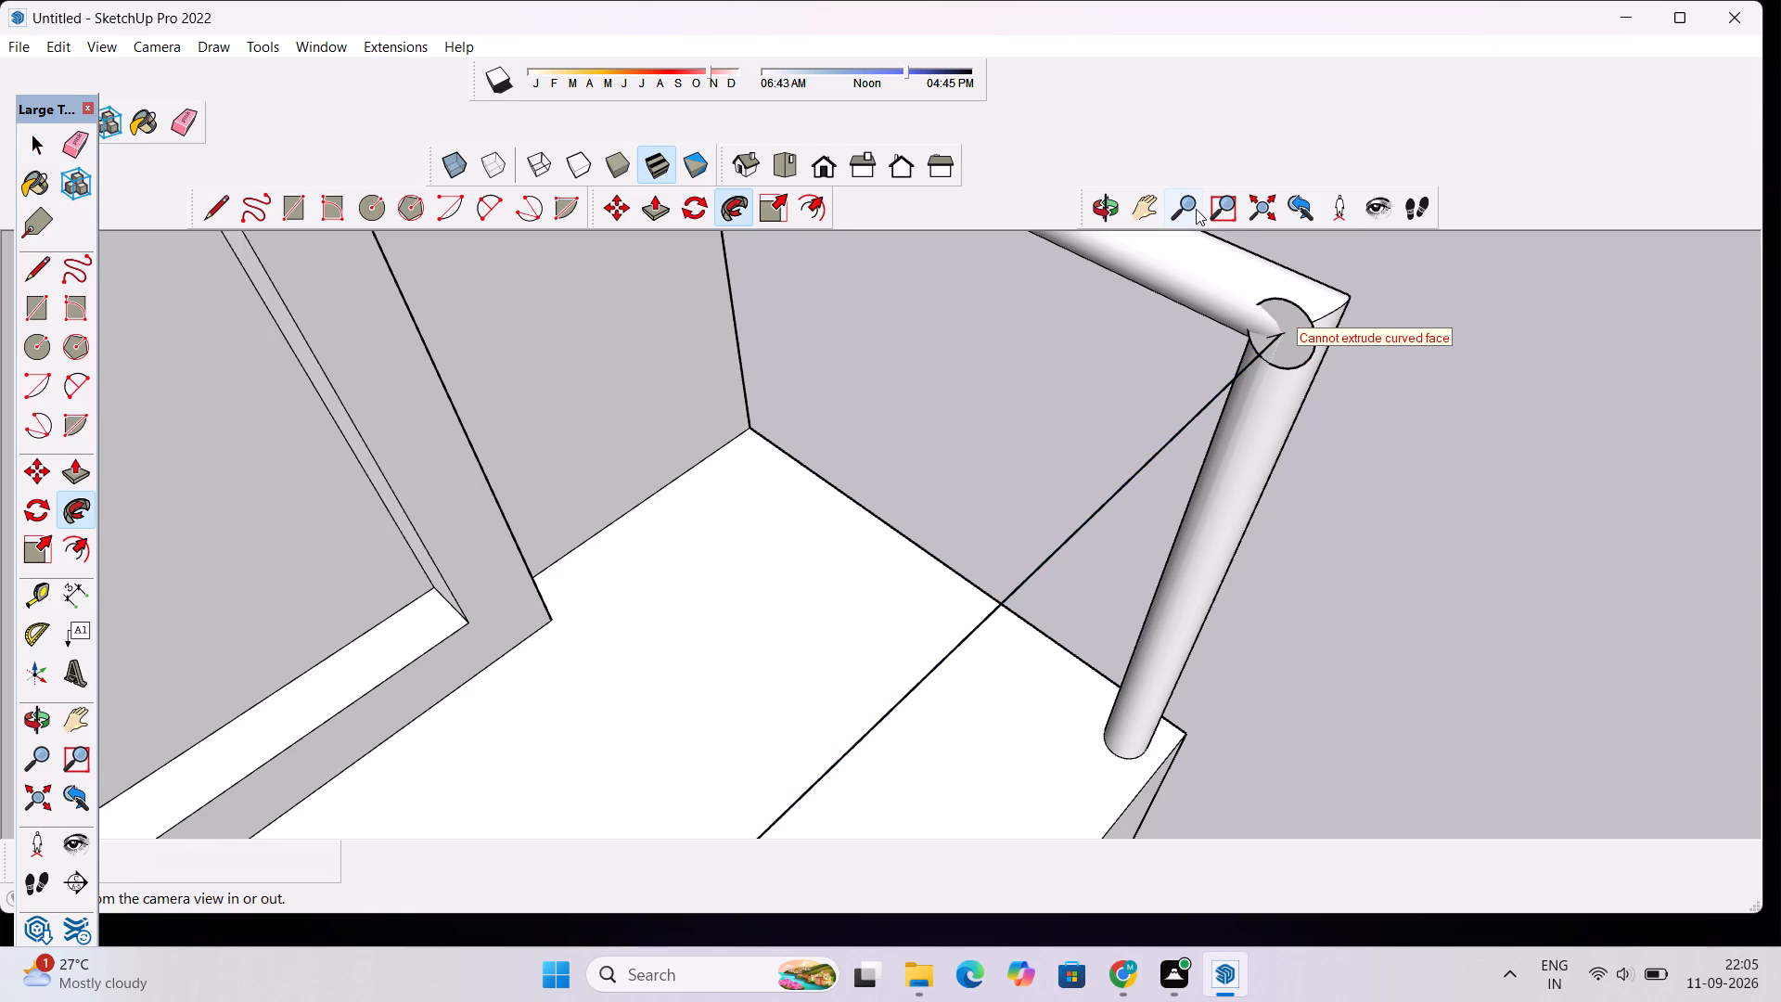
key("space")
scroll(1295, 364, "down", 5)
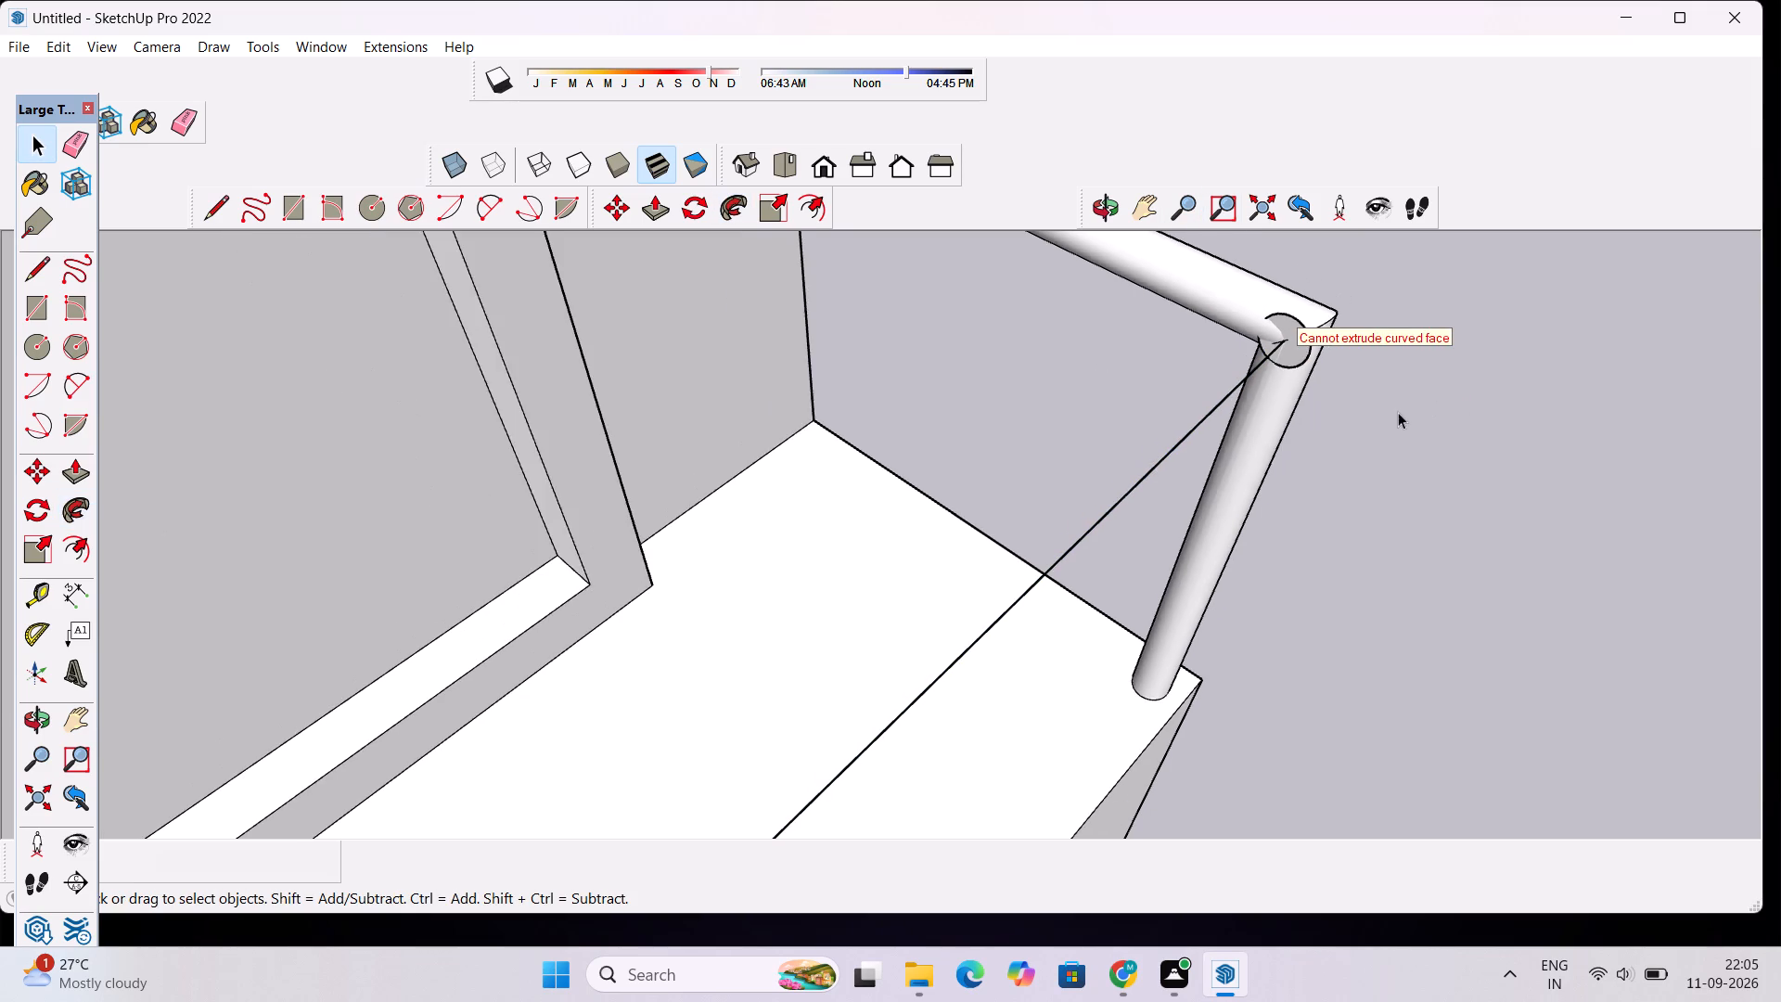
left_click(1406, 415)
Delete the cylindrical surface of the post at the top of the stairs, its top face and one segment of its top outline.
left_click(1102, 220)
left_click_drag(1314, 302, 1006, 318)
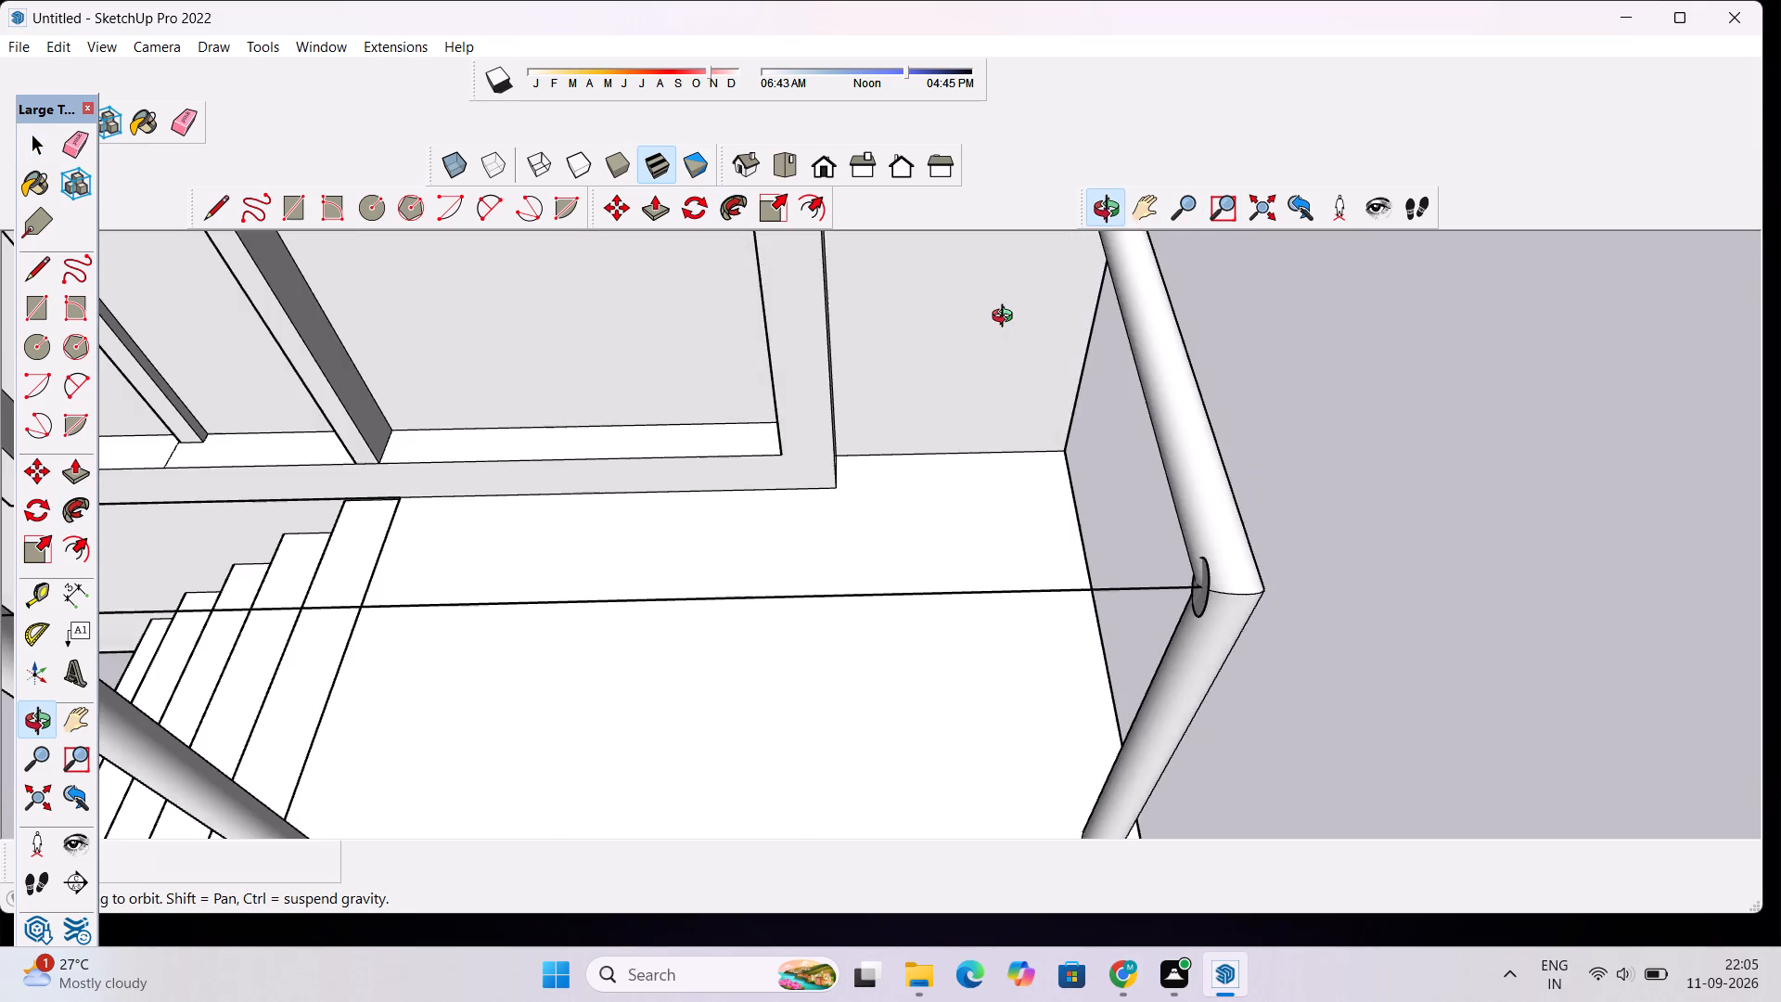
scroll(1006, 318, "down", 9)
scroll(1074, 412, "up", 5)
left_click_drag(1121, 432, 1051, 433)
scroll(730, 429, "down", 5)
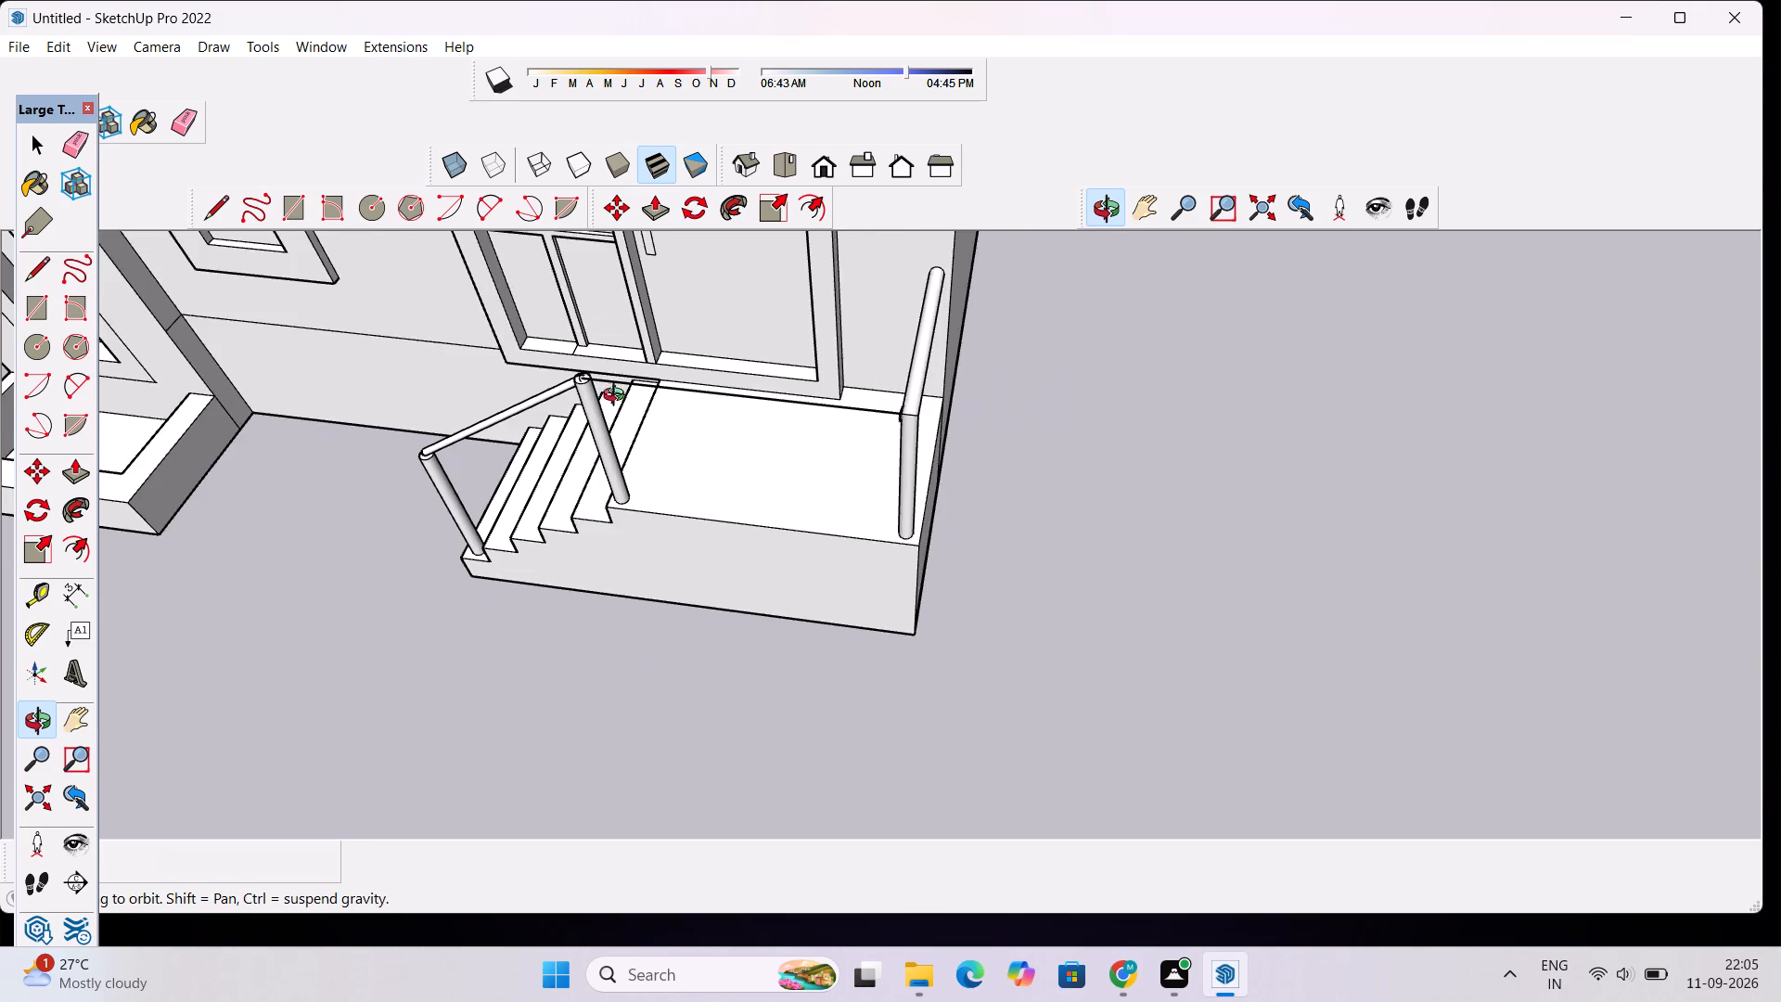
scroll(617, 387, "up", 5)
scroll(441, 289, "up", 1)
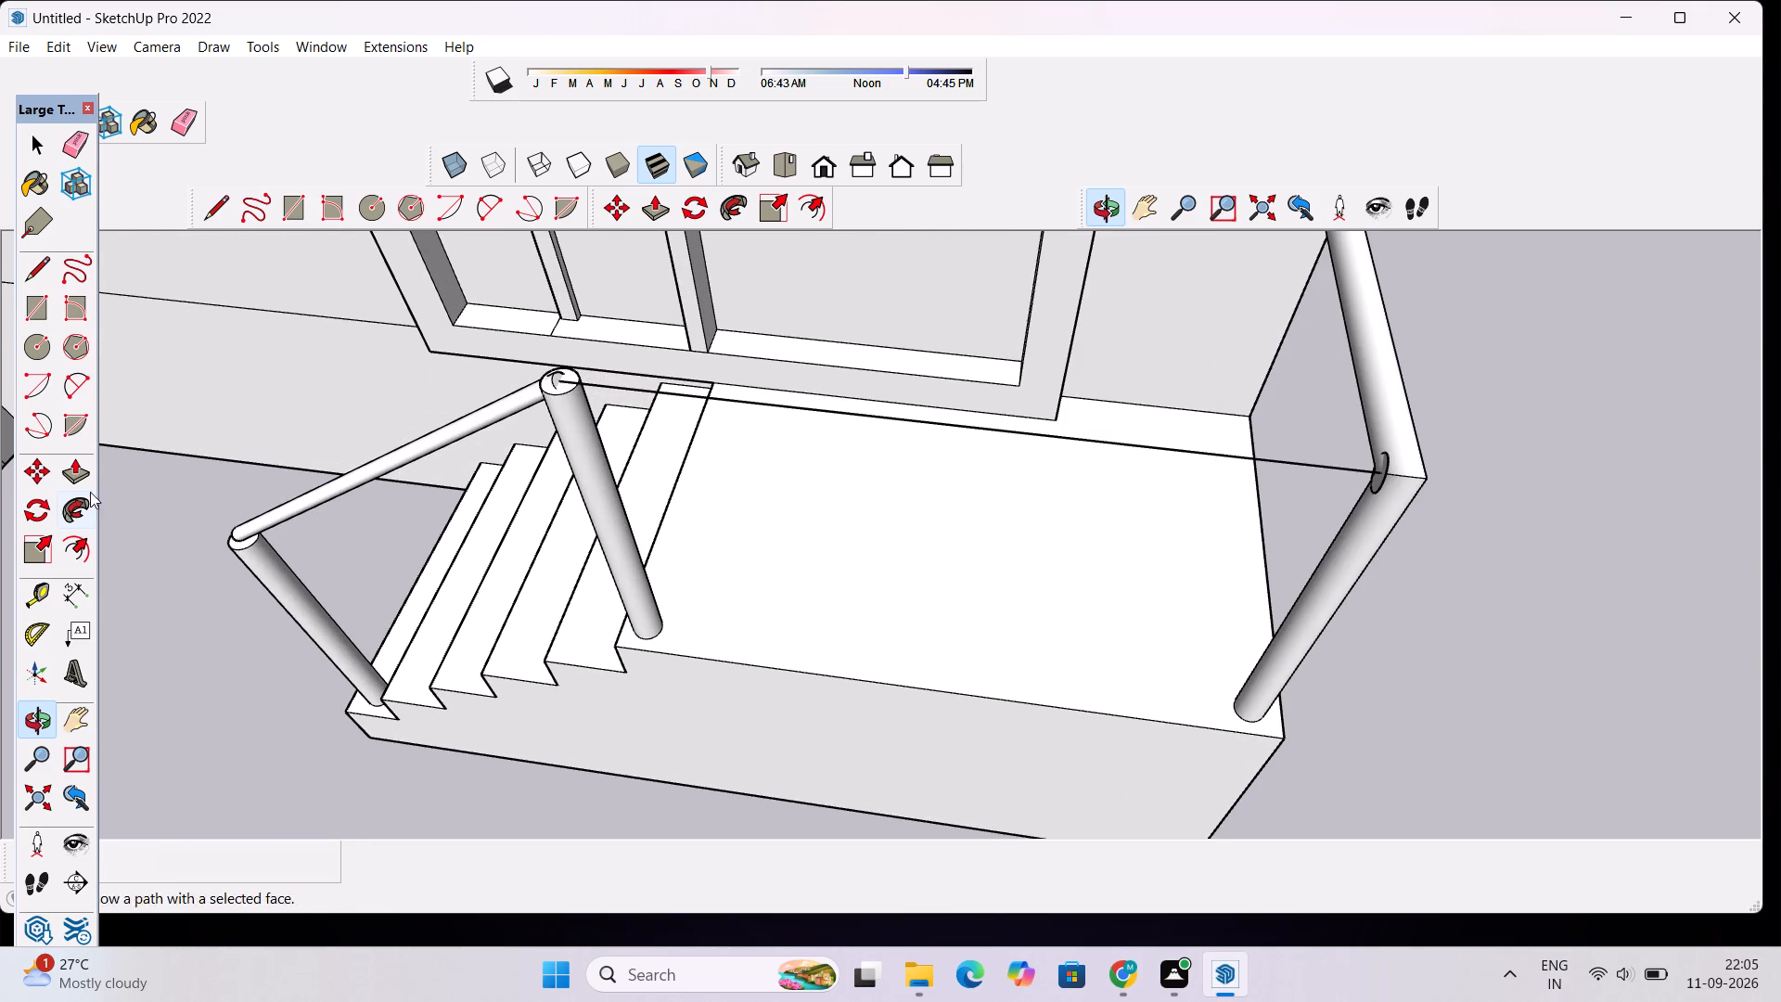
scroll(595, 405, "up", 2)
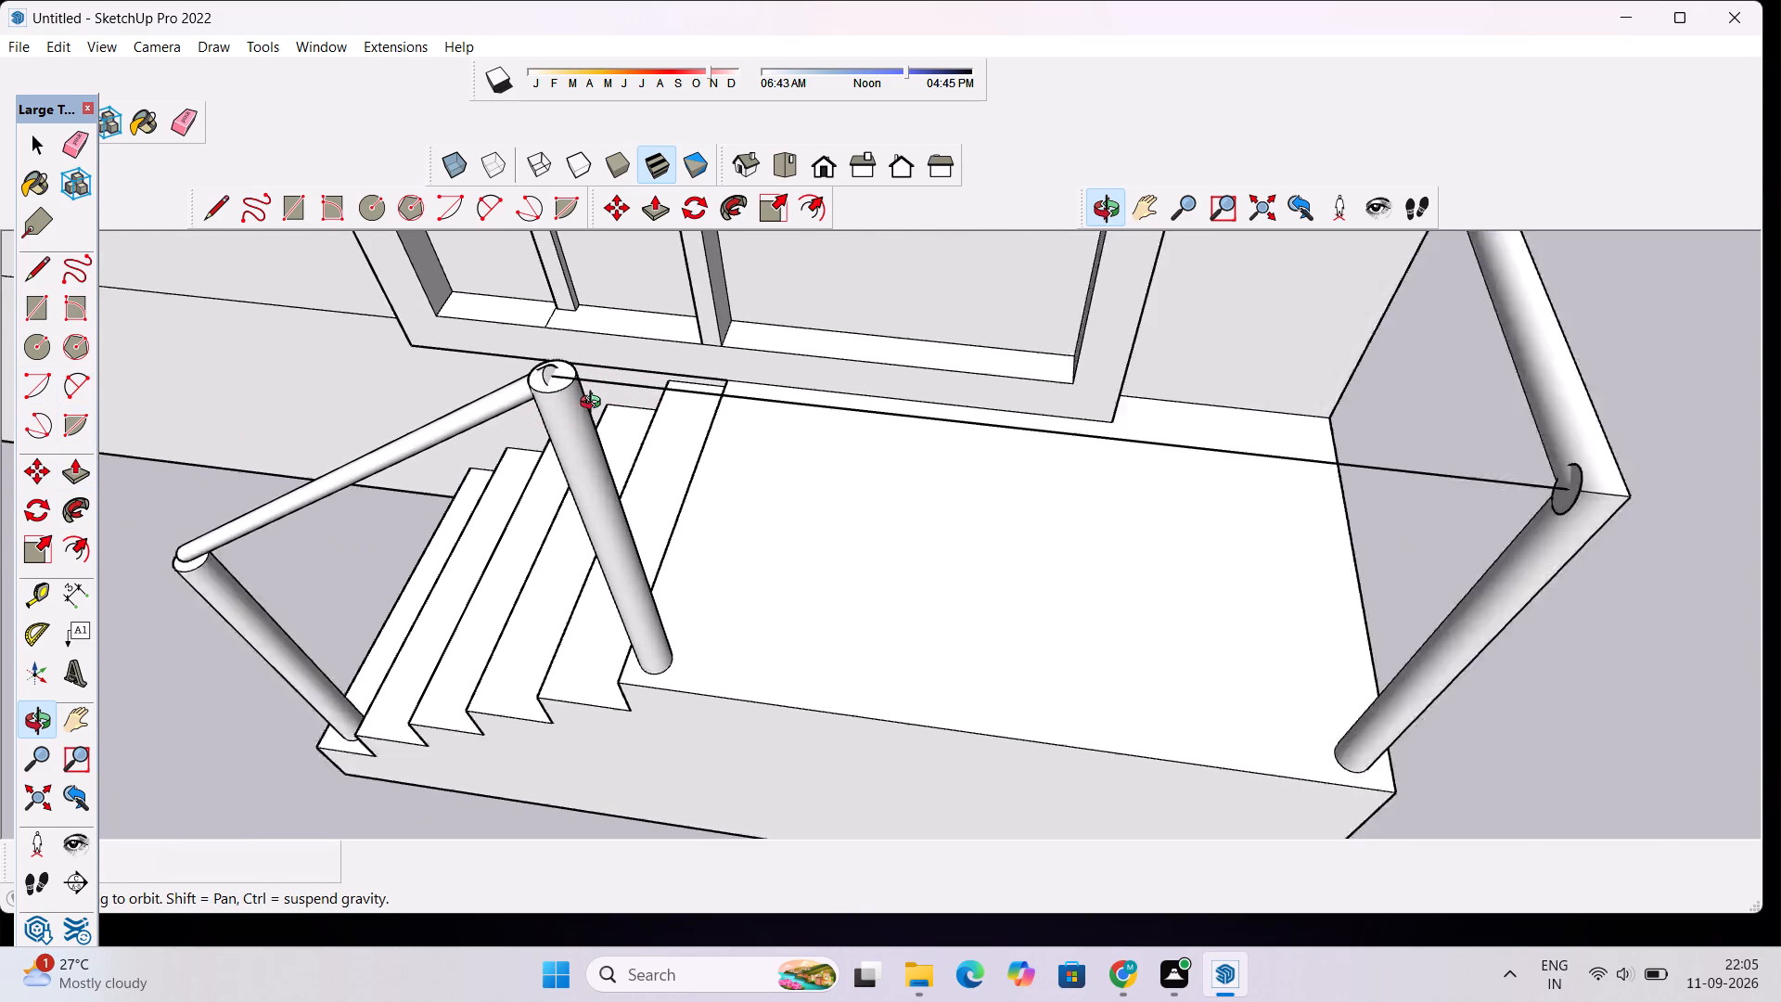
scroll(595, 405, "up", 5)
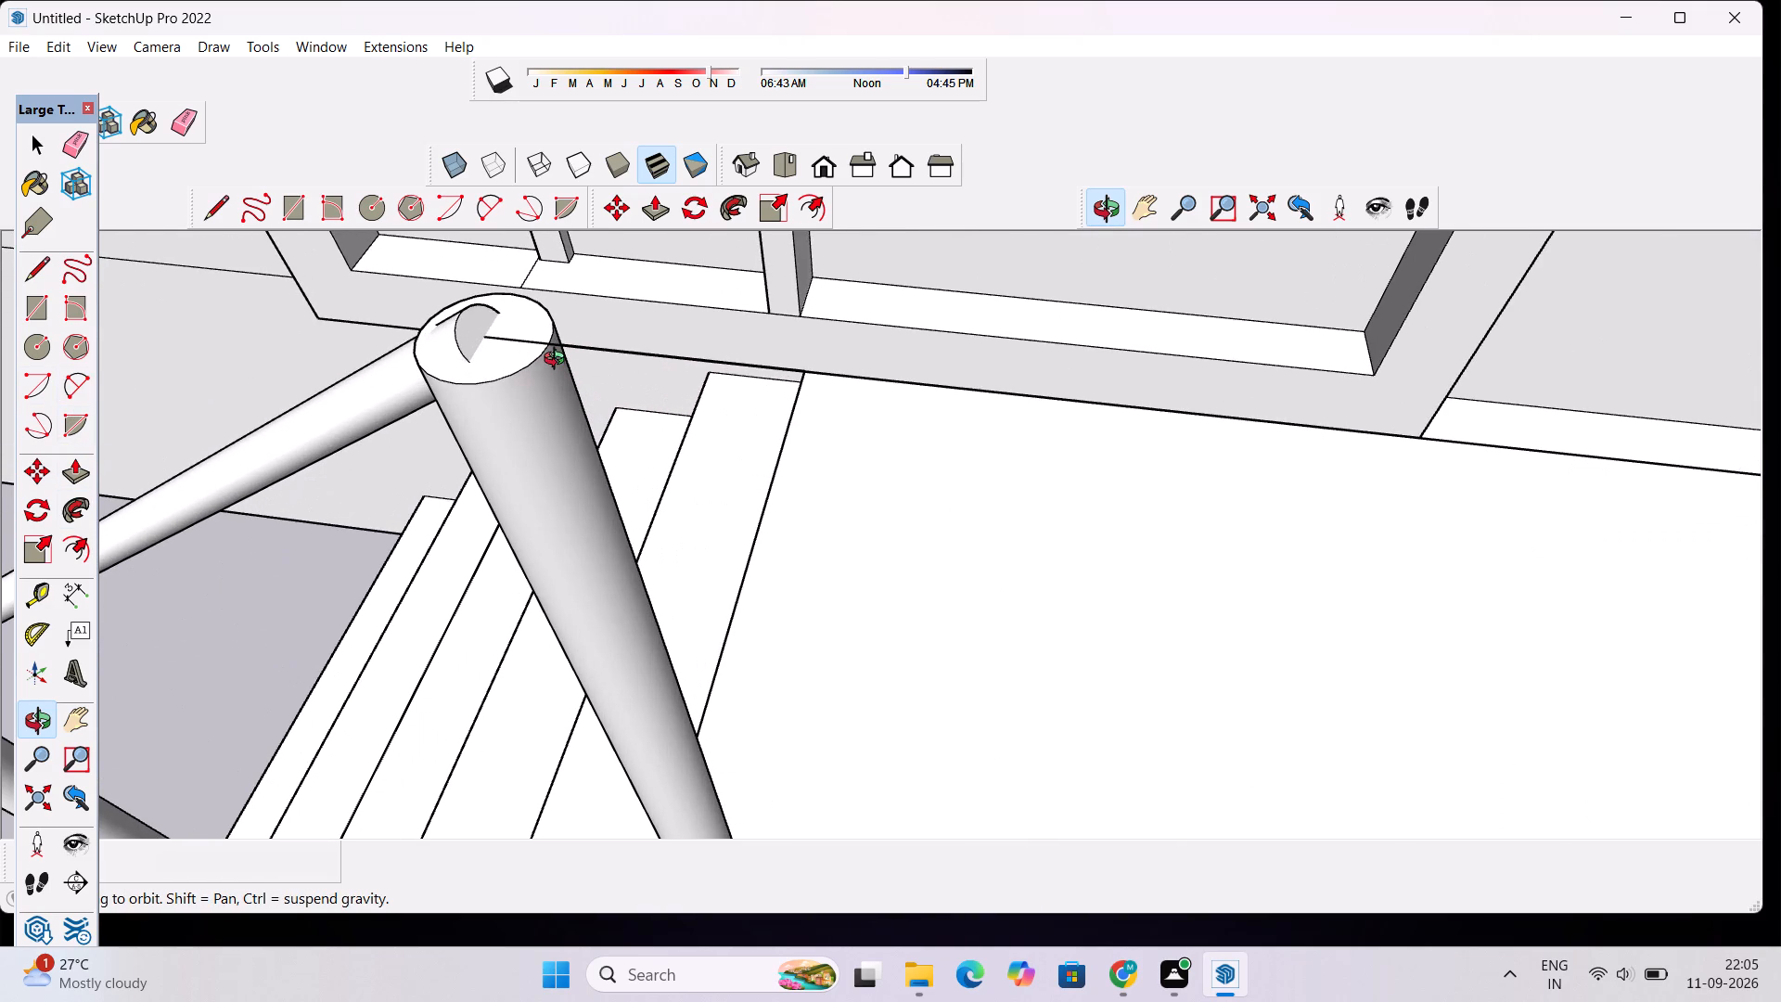
scroll(563, 352, "down", 2)
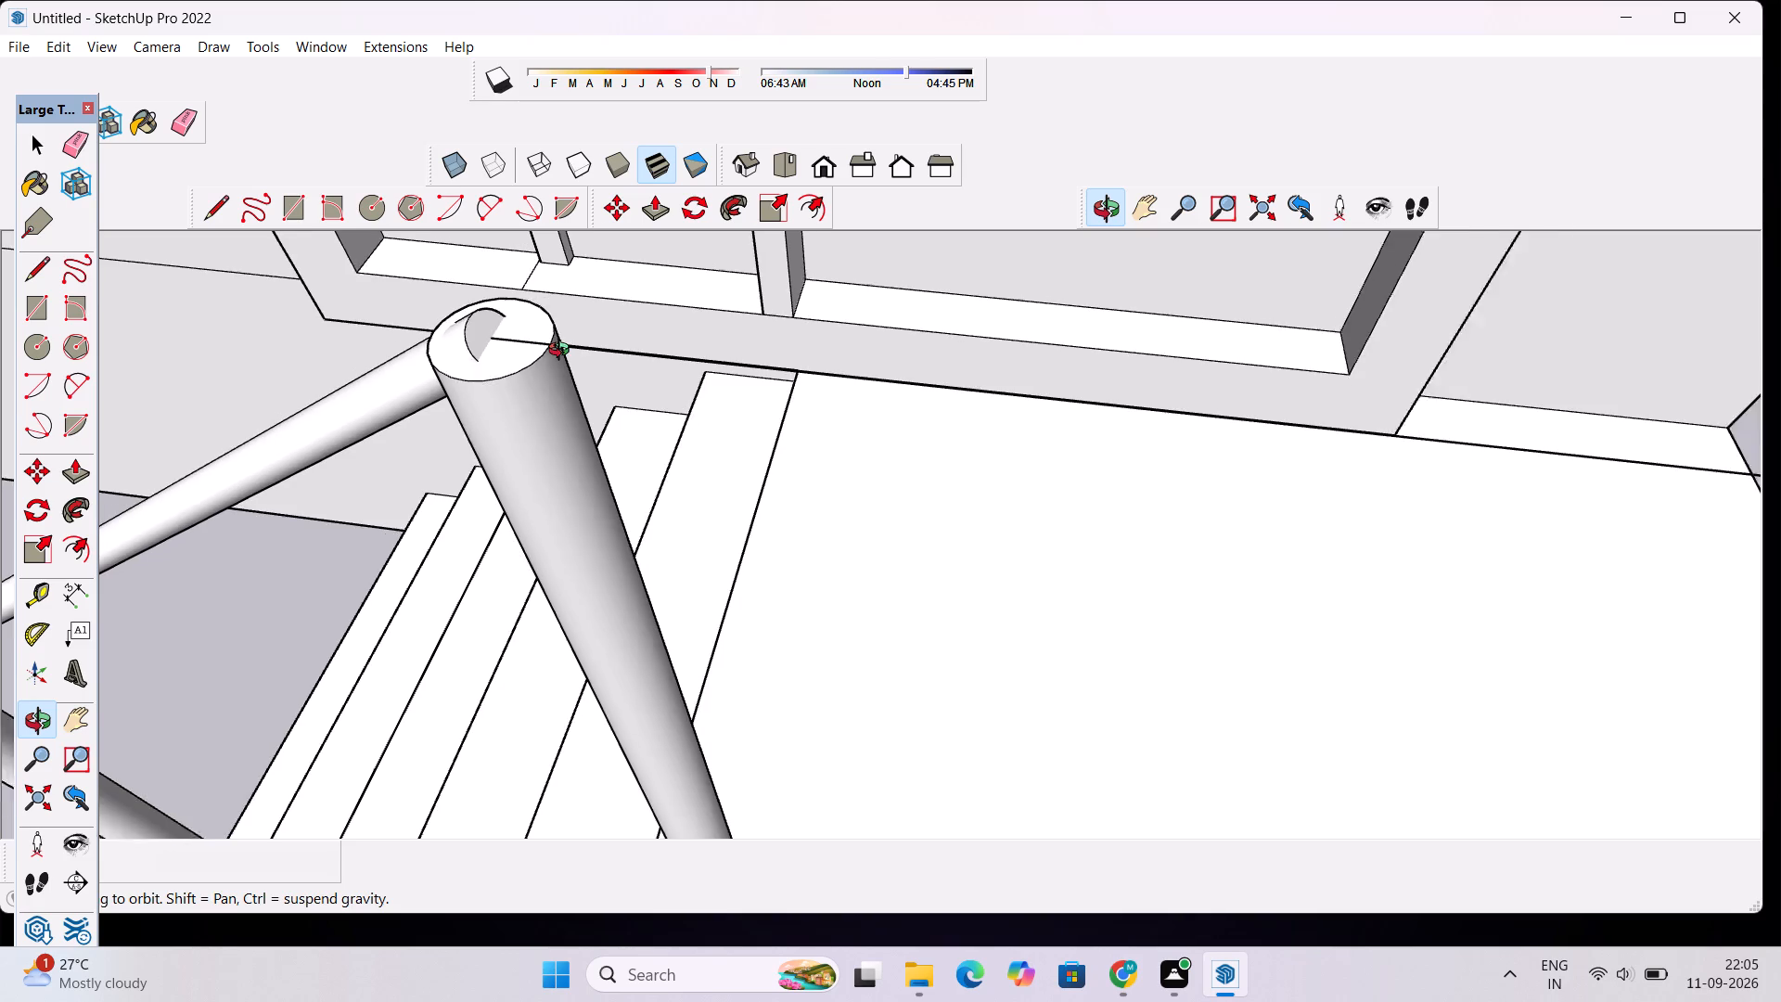
scroll(563, 352, "down", 2)
key("space")
left_click(573, 447)
key("Delete")
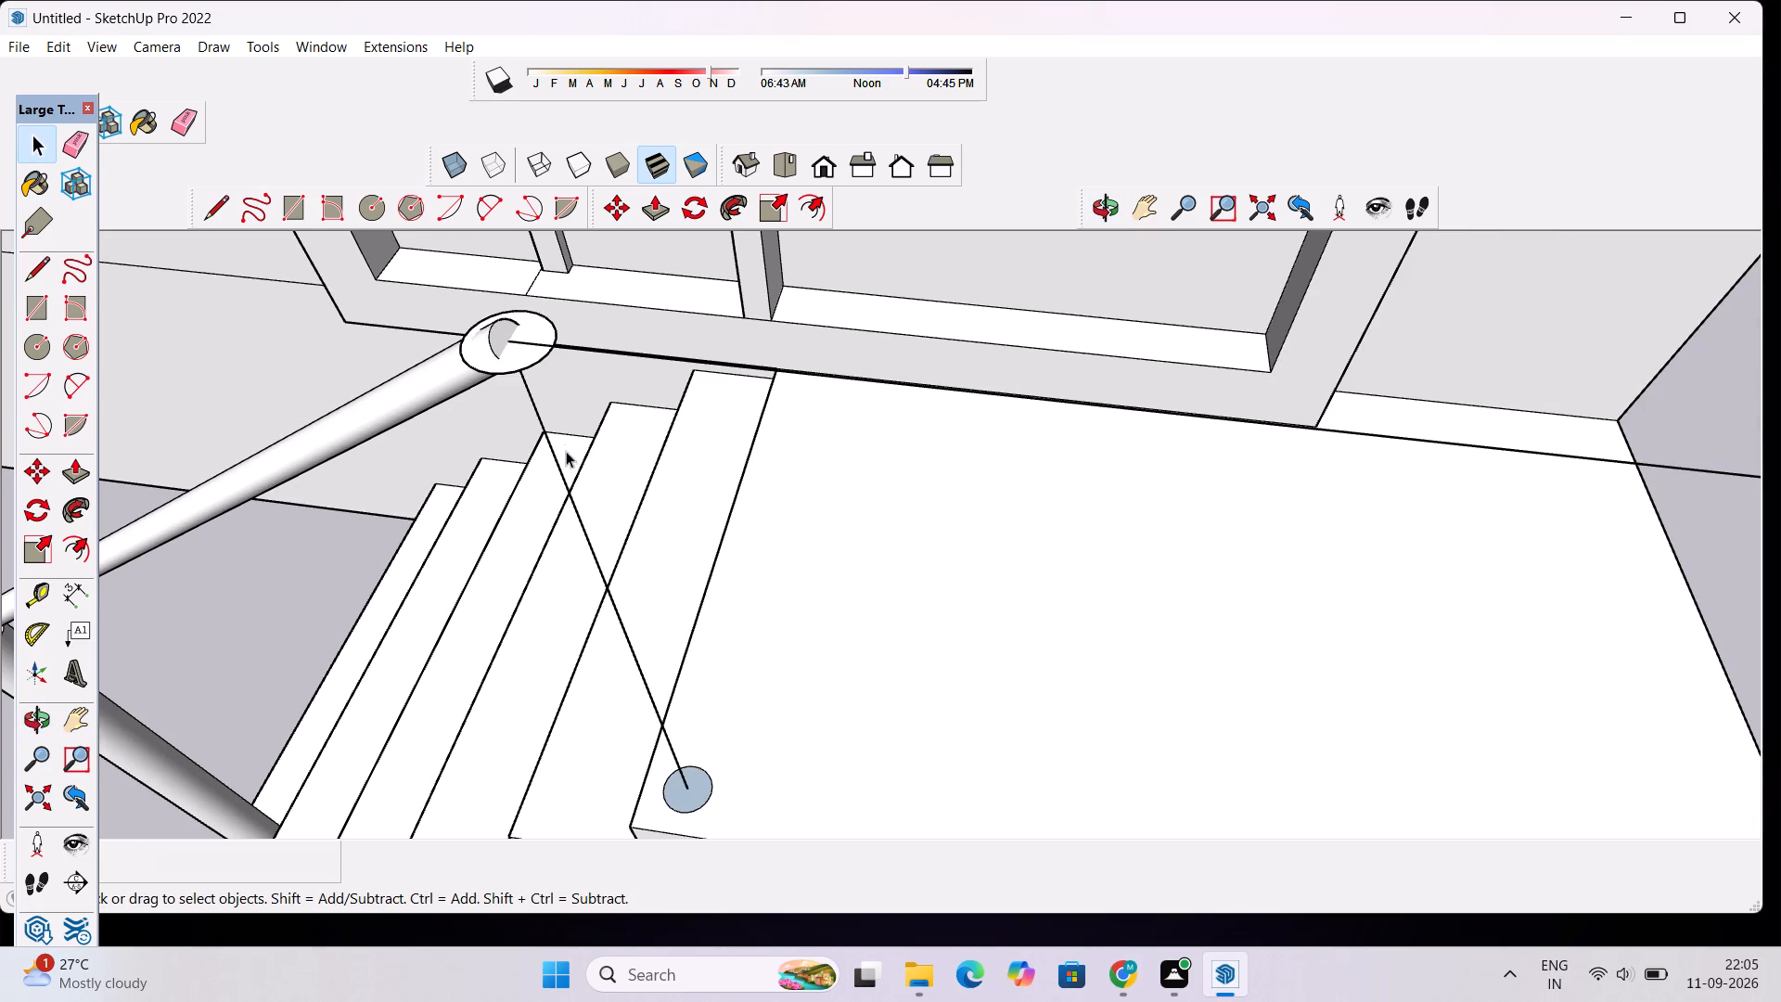
left_click(532, 358)
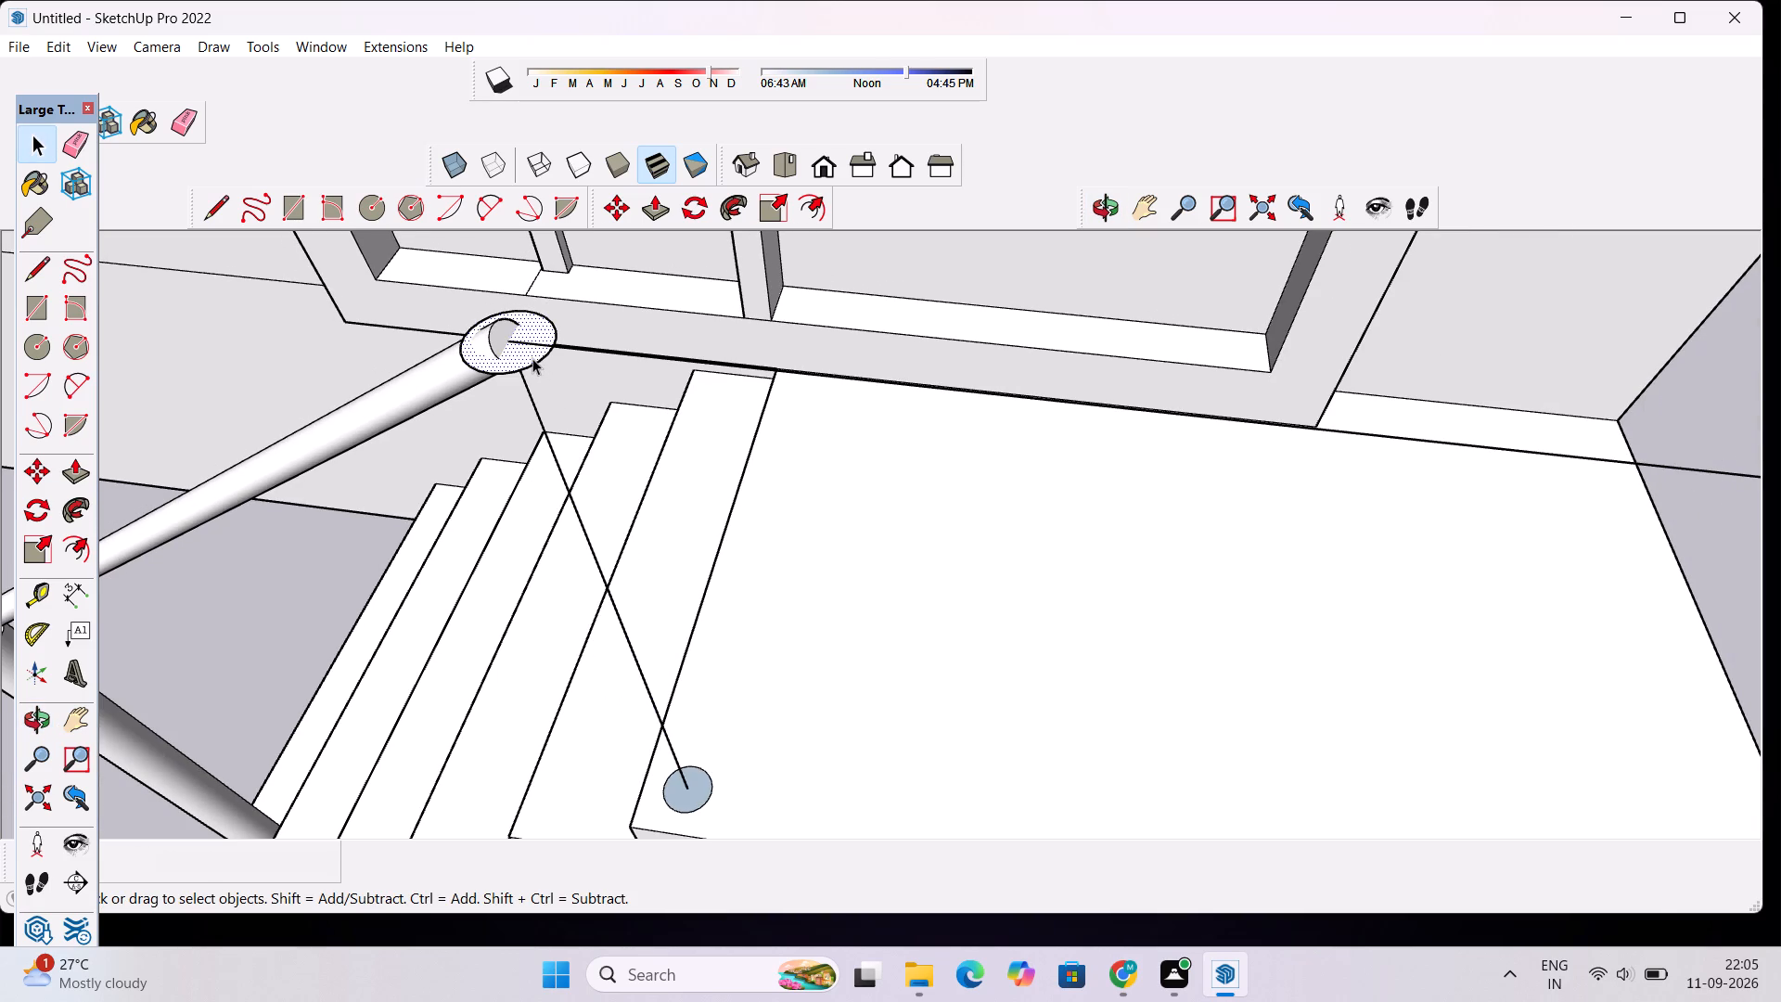
key("Delete")
left_click(536, 362)
key("Delete")
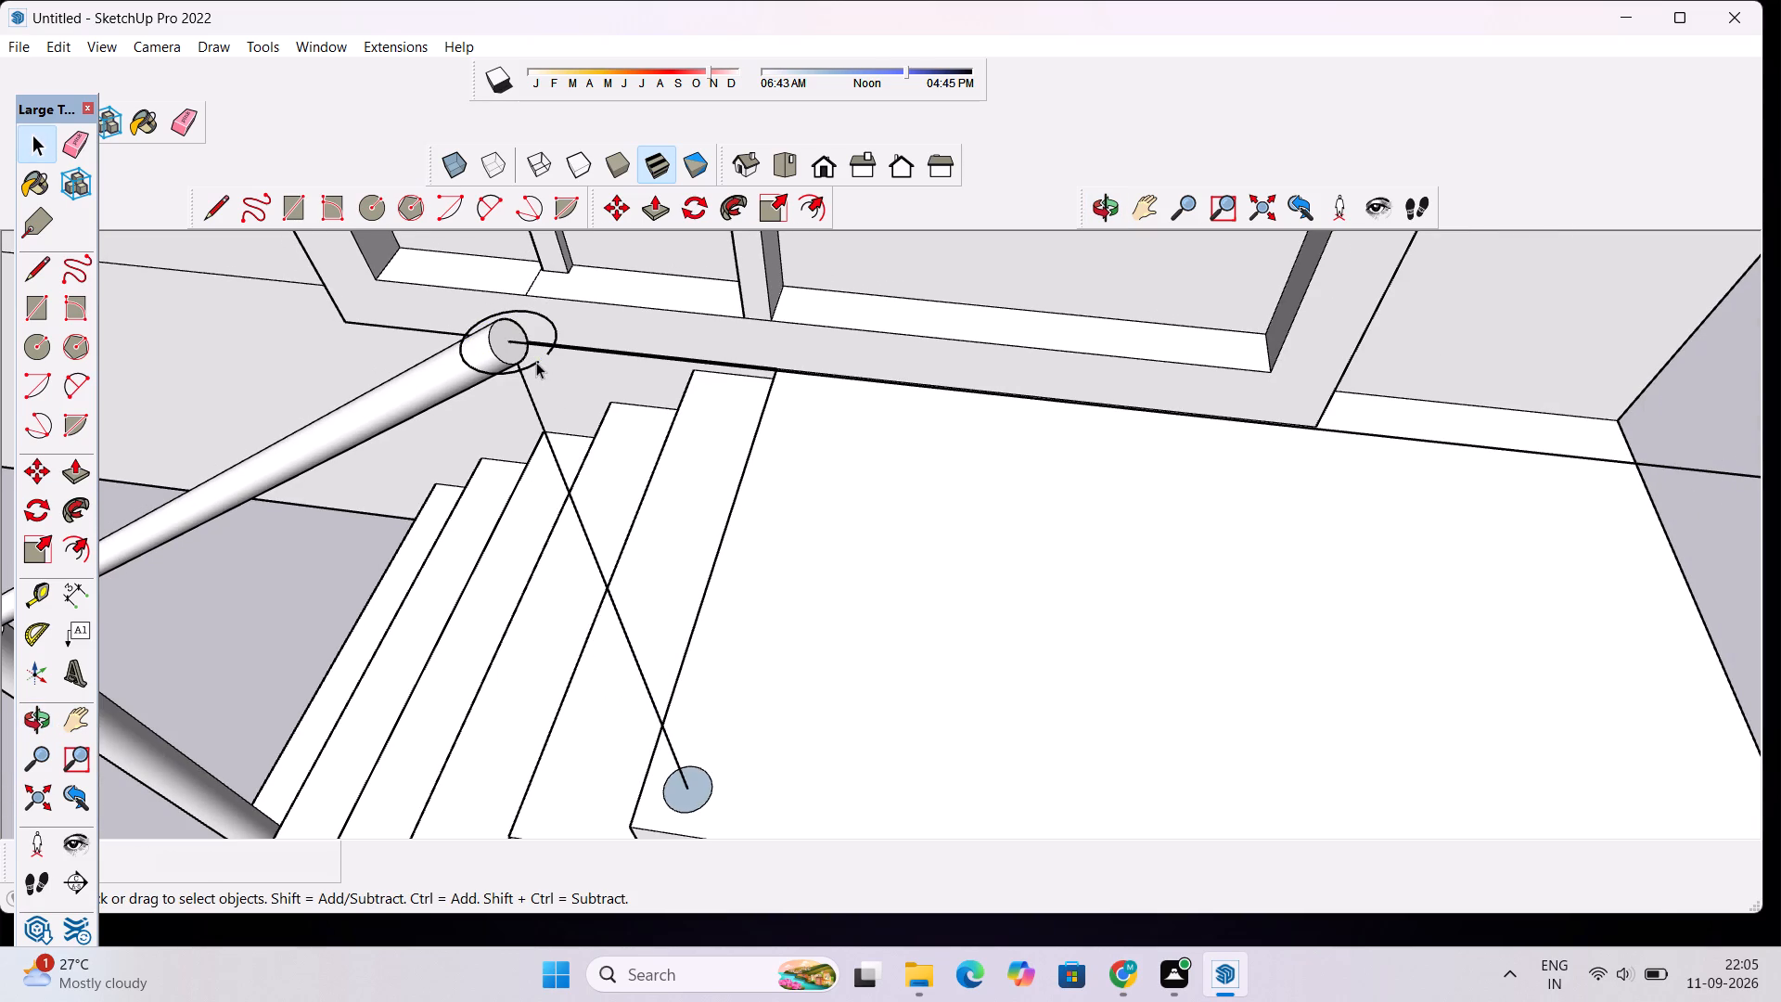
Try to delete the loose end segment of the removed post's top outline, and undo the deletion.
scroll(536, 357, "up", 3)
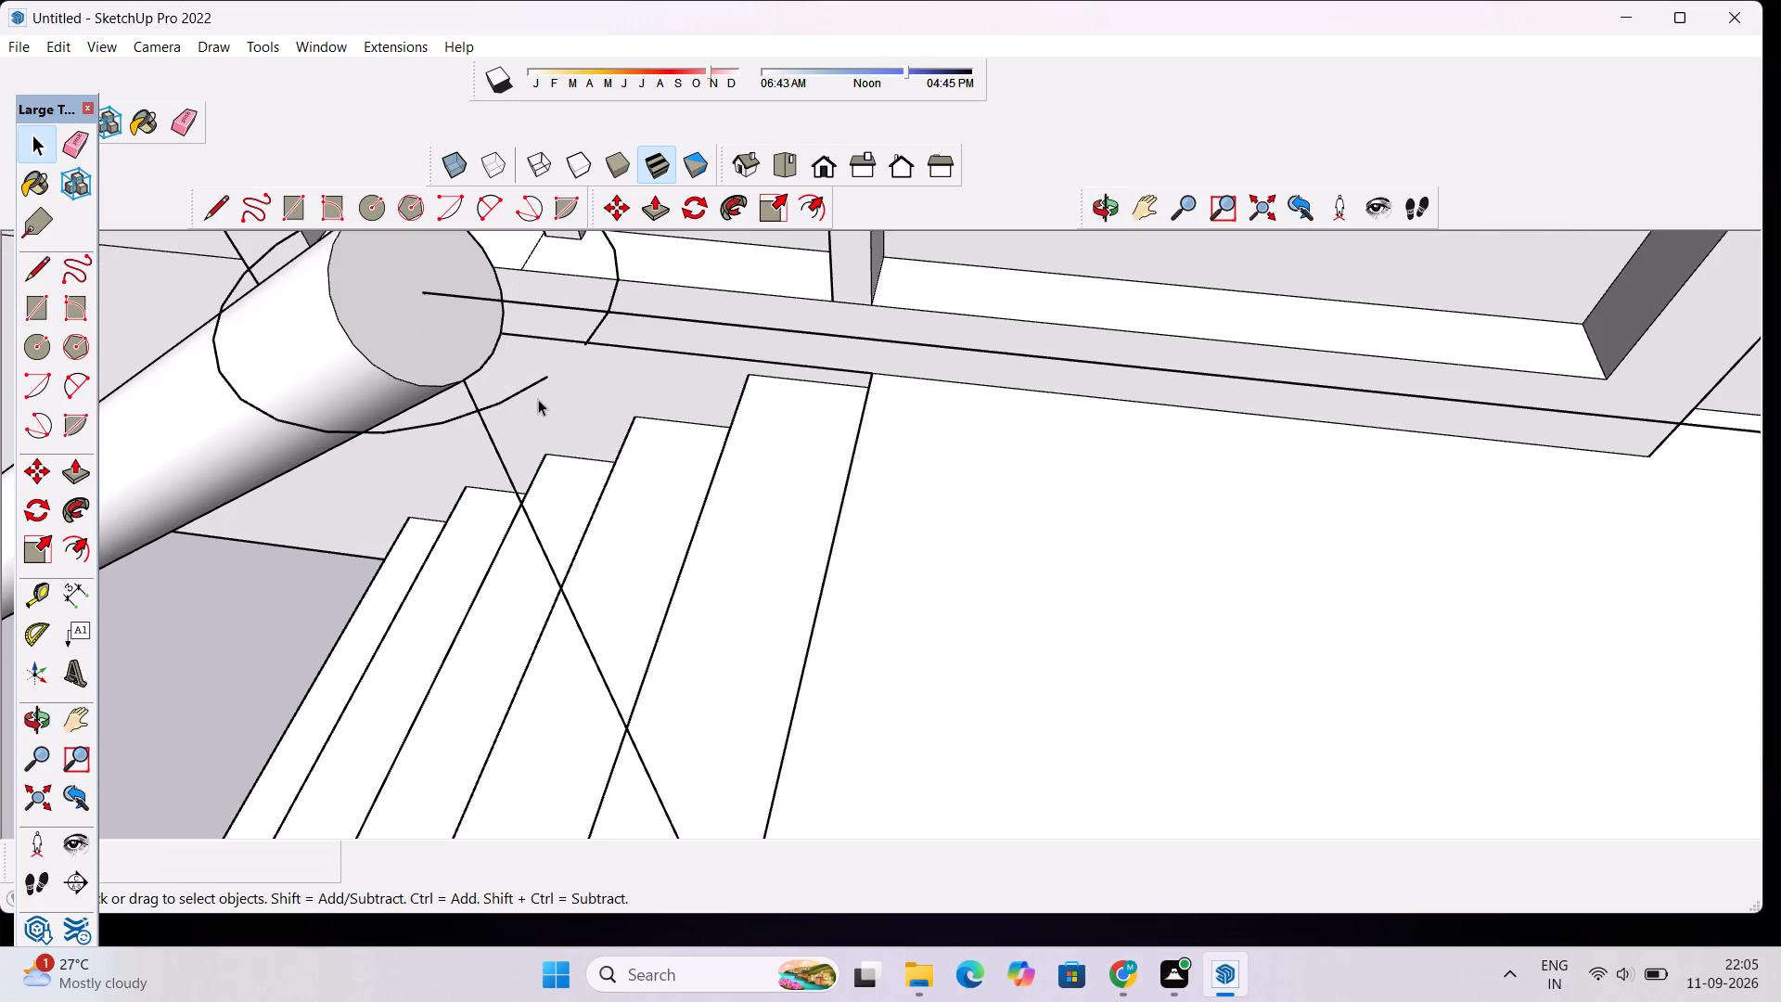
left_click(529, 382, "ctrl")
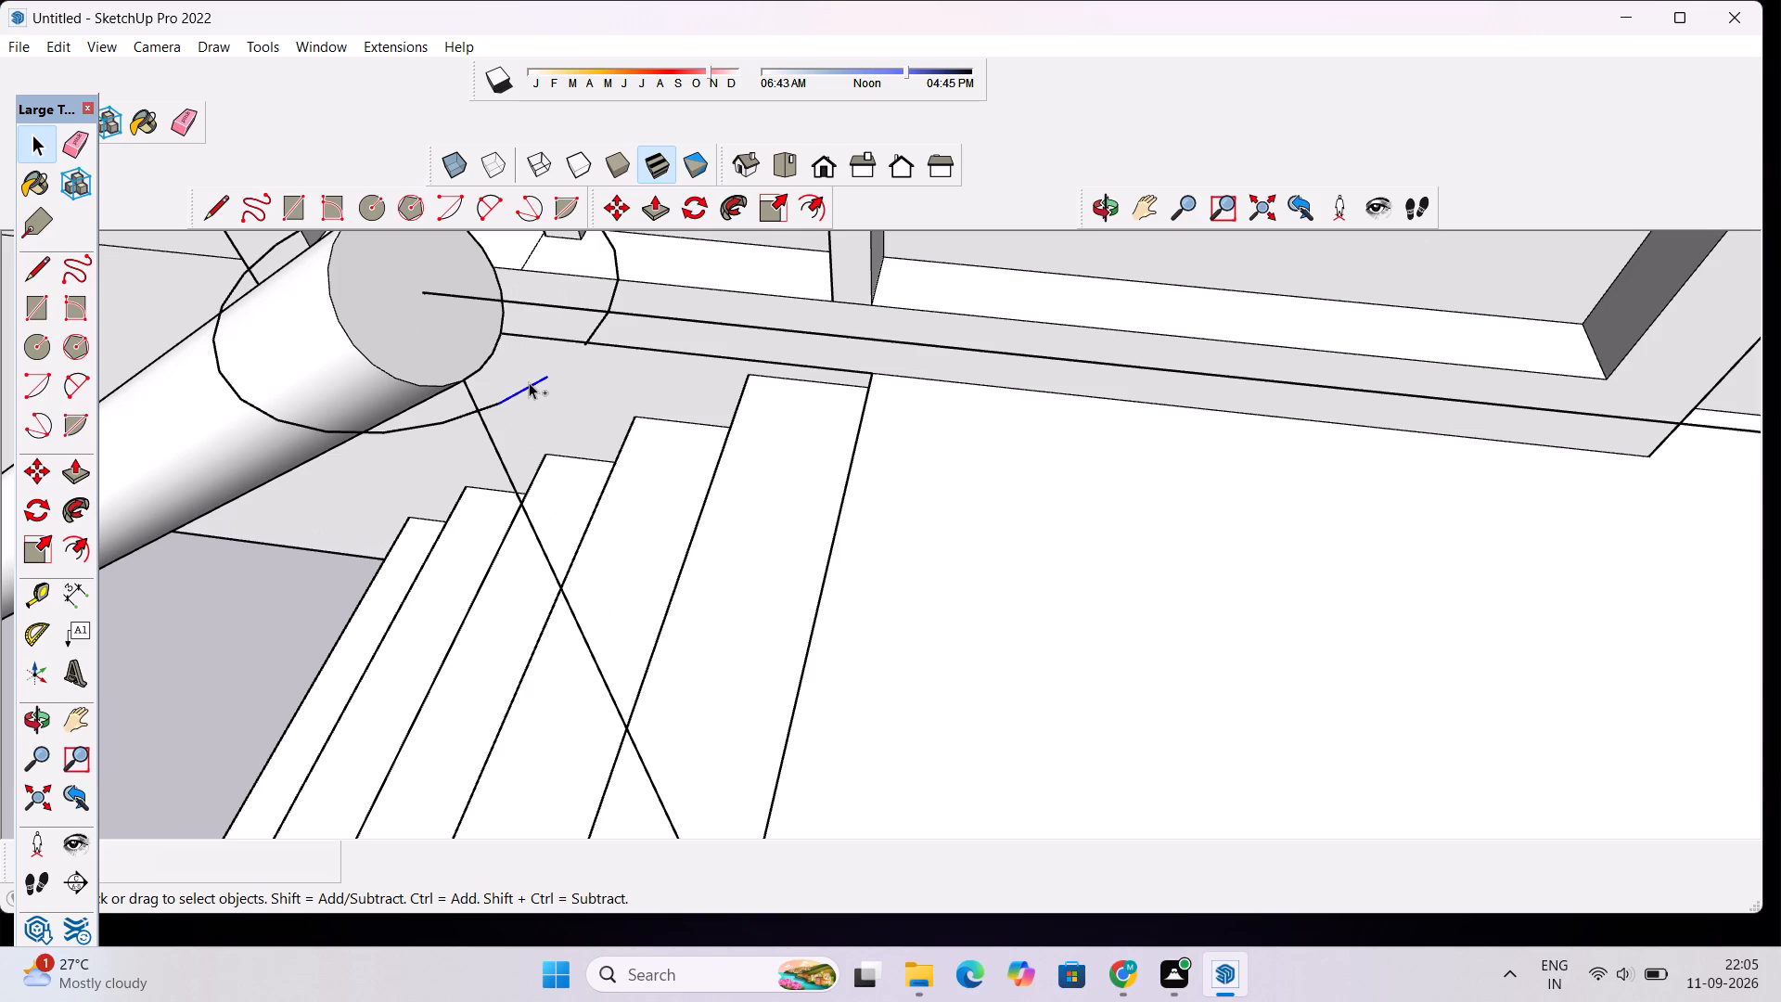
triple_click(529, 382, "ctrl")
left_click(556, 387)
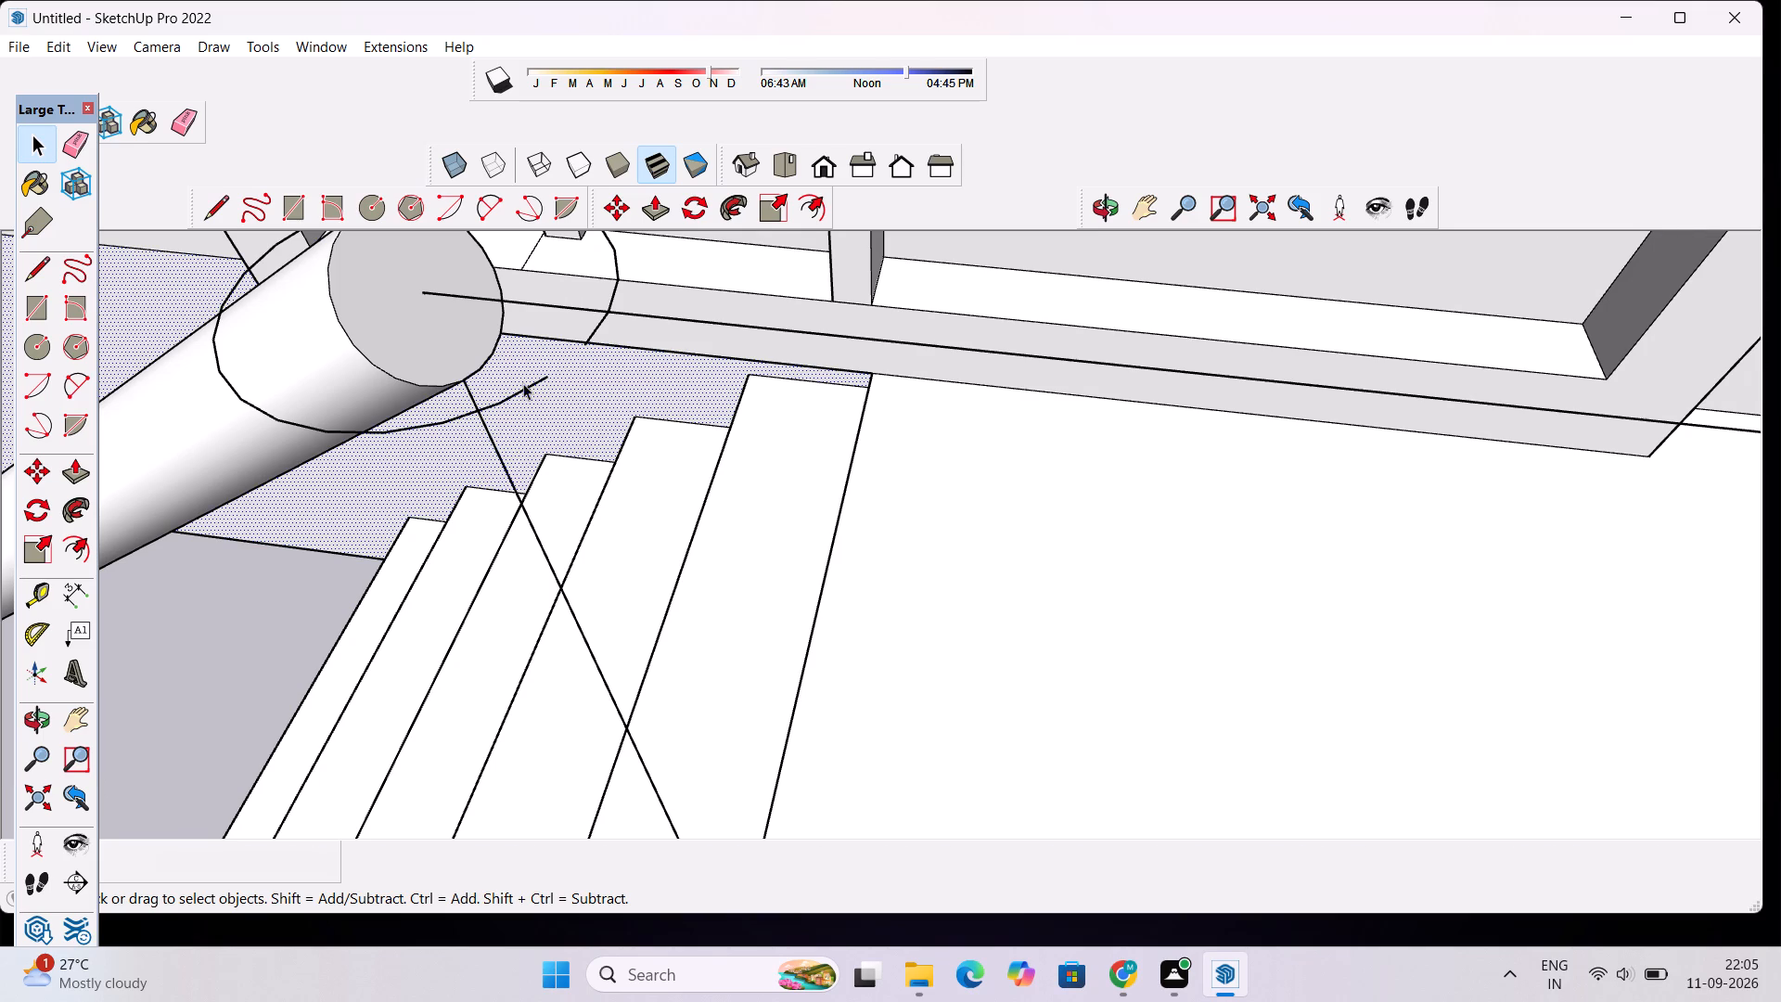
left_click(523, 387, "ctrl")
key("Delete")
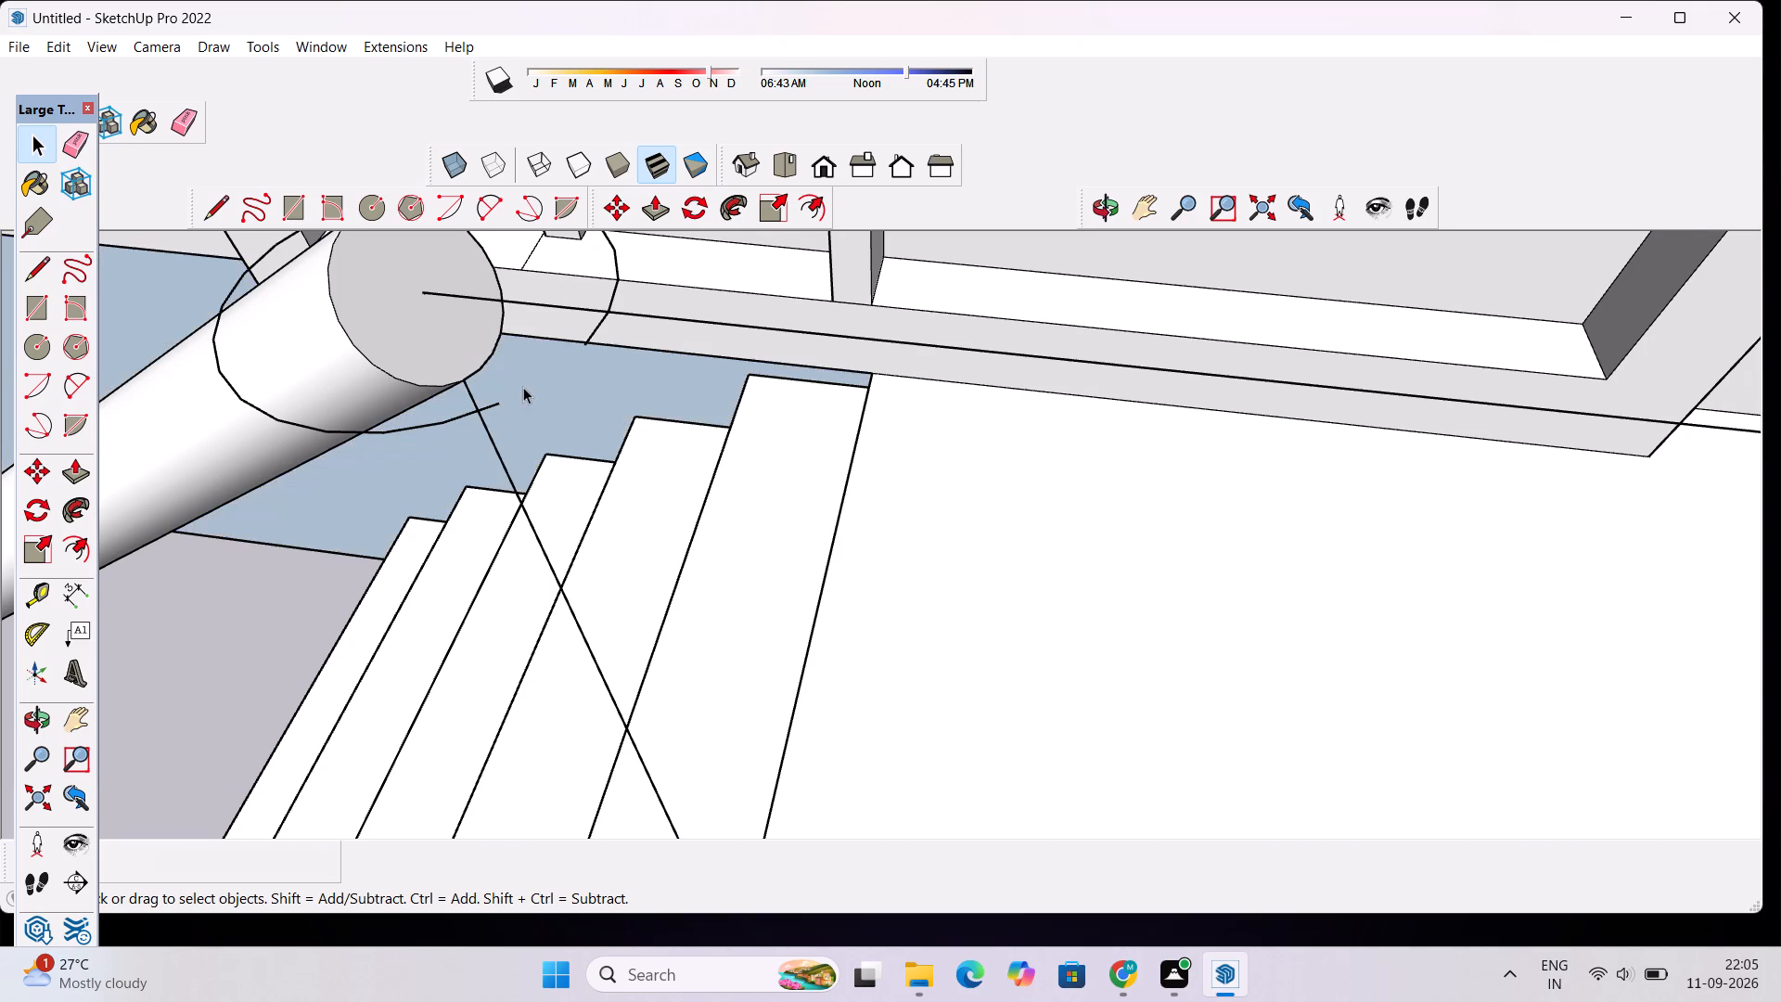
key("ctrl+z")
Delete the leftover segments along the near side of the removed post's top outline, around the stair handrail end.
left_click(523, 389)
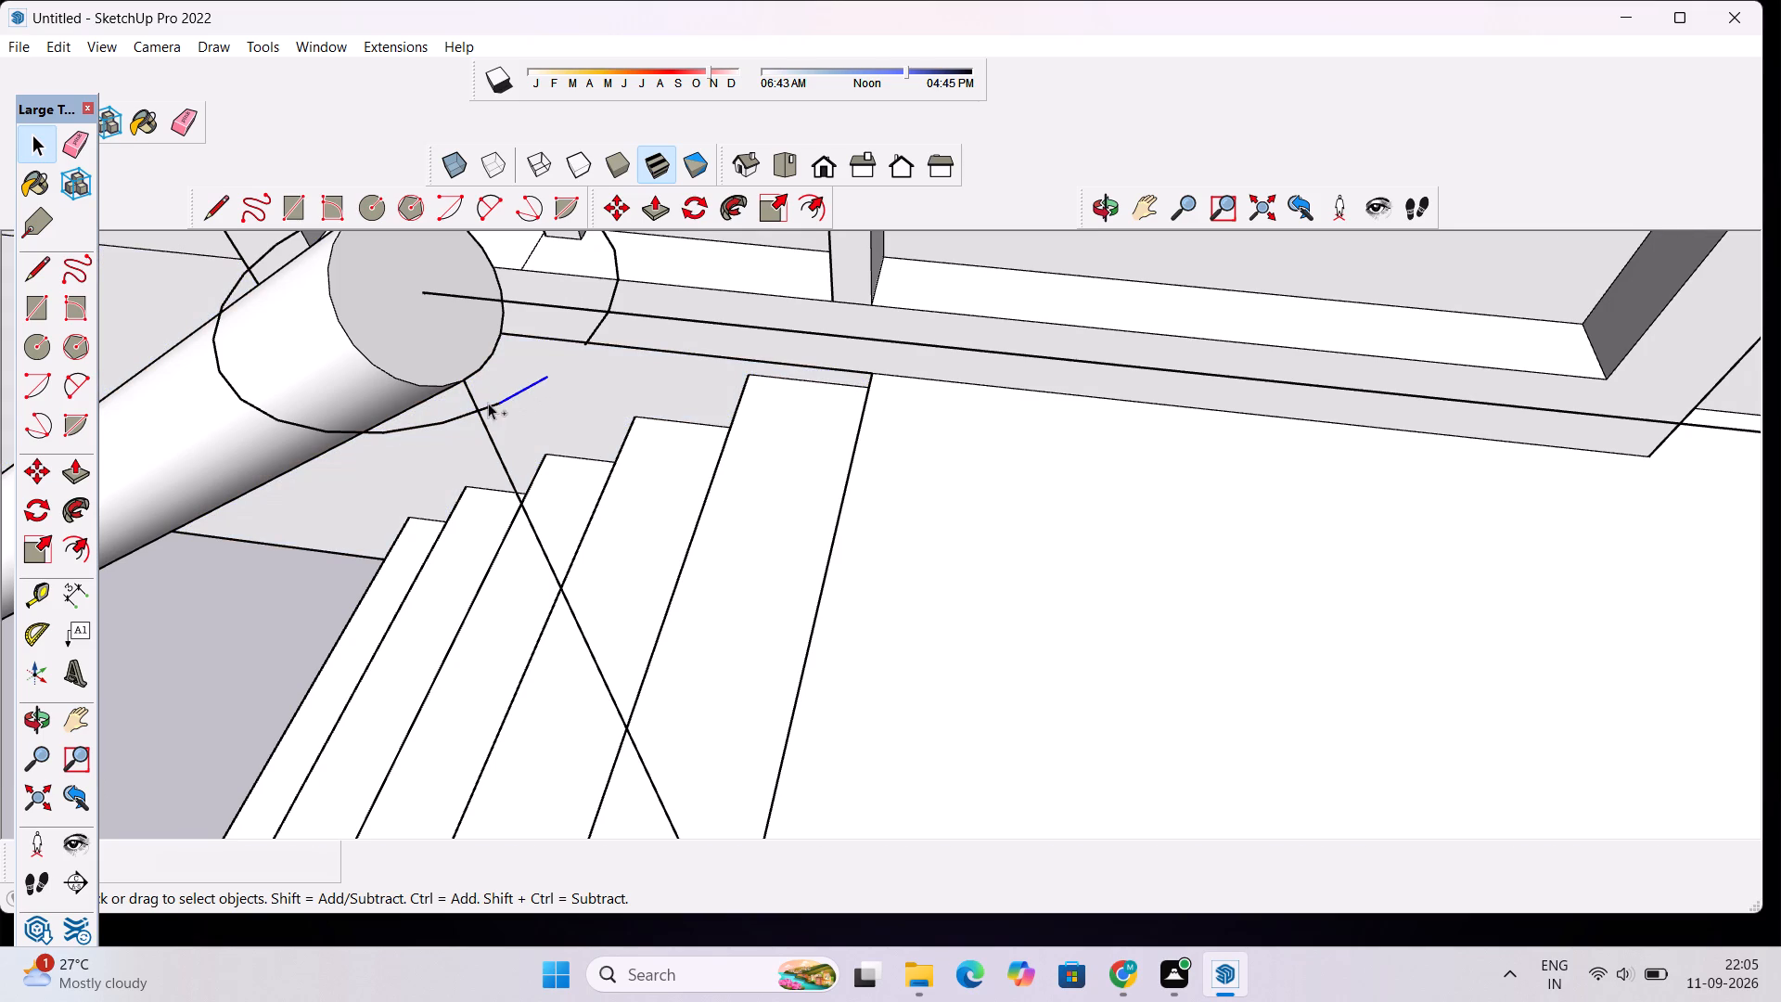
left_click(465, 415, "ctrl")
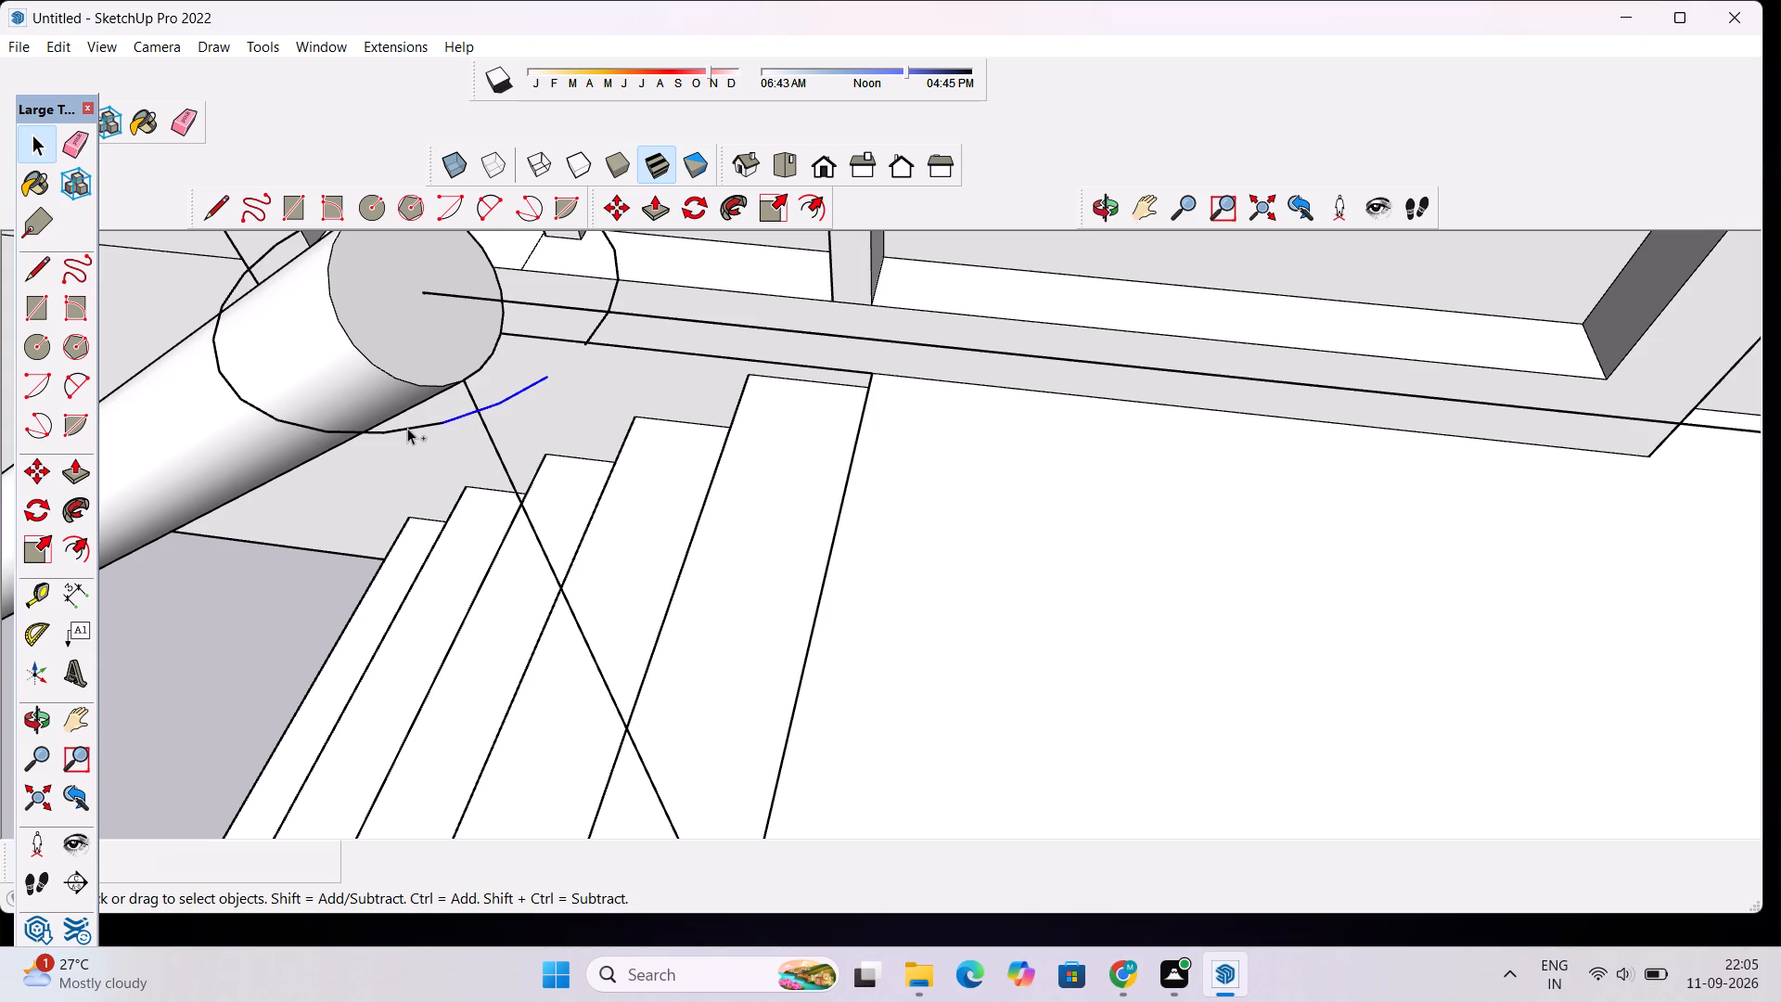
left_click(407, 428, "ctrl")
key("Delete")
left_click(290, 424, "ctrl")
left_click(276, 417, "ctrl")
left_click(257, 408, "ctrl")
left_click(237, 391, "ctrl")
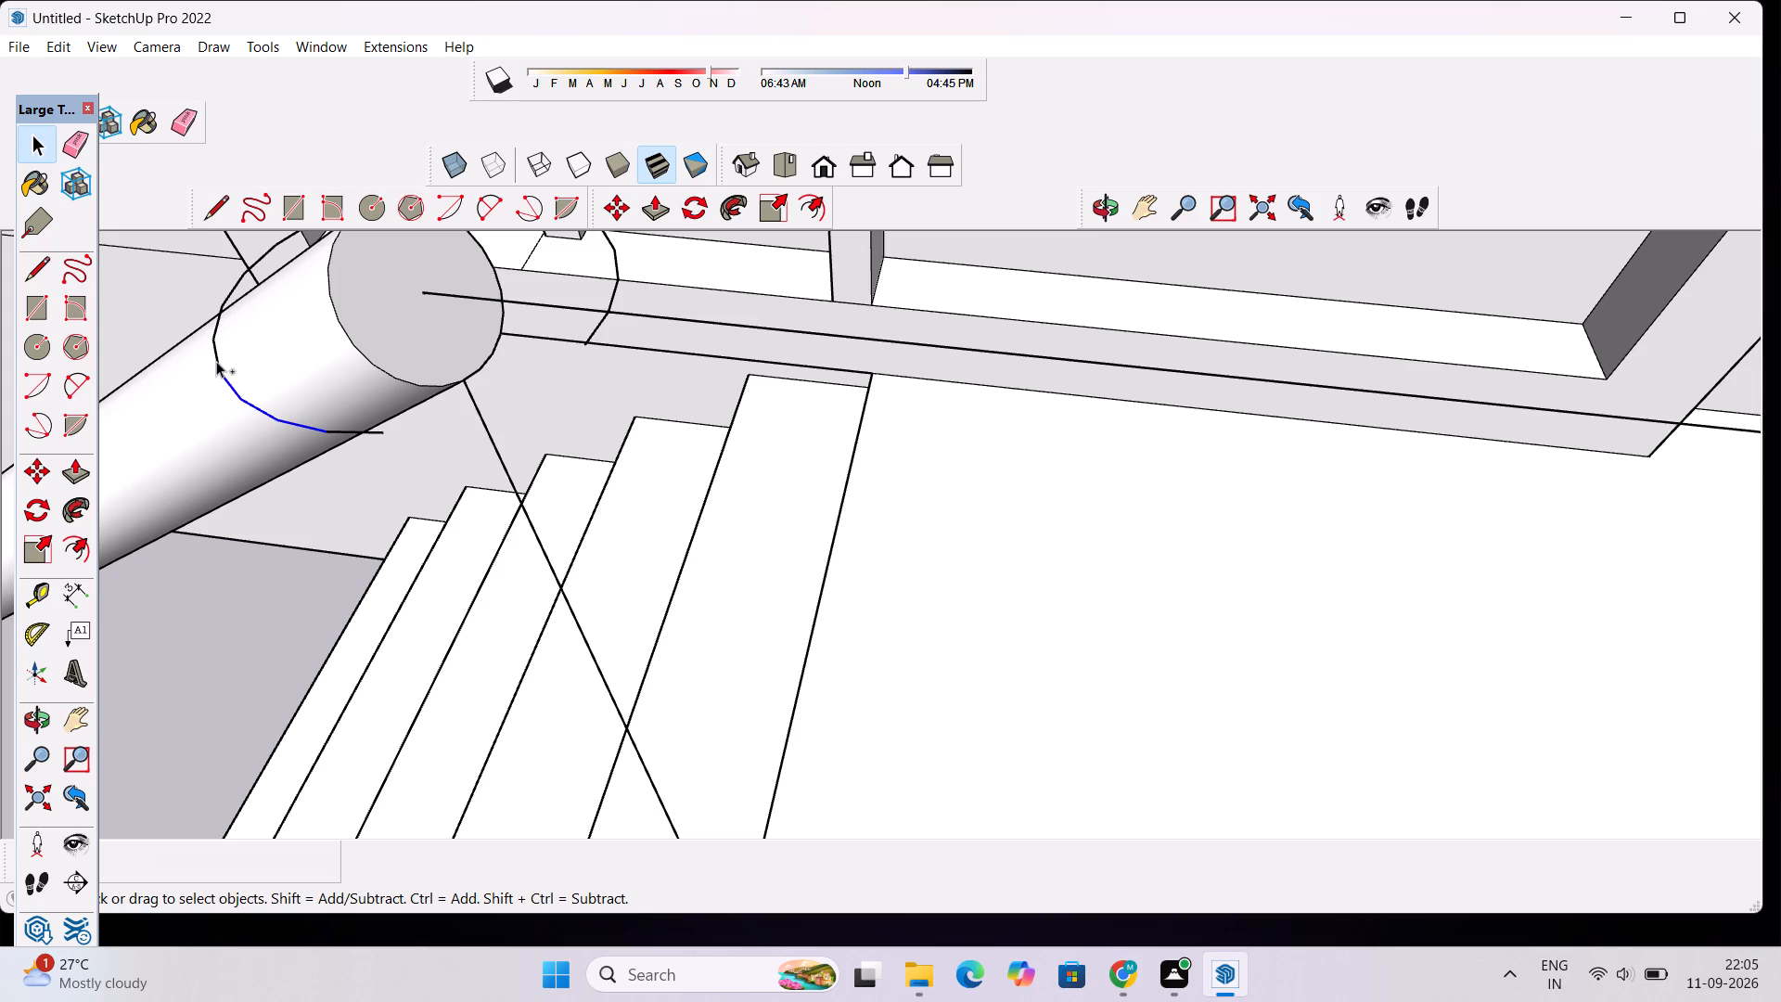
left_click(216, 359, "ctrl")
key("Delete")
Erase the leftover segments along the landing side of the removed post's top outline, beyond the stair handrail's upper end.
scroll(239, 298, "down", 12)
scroll(372, 242, "up", 6)
scroll(372, 242, "down", 4)
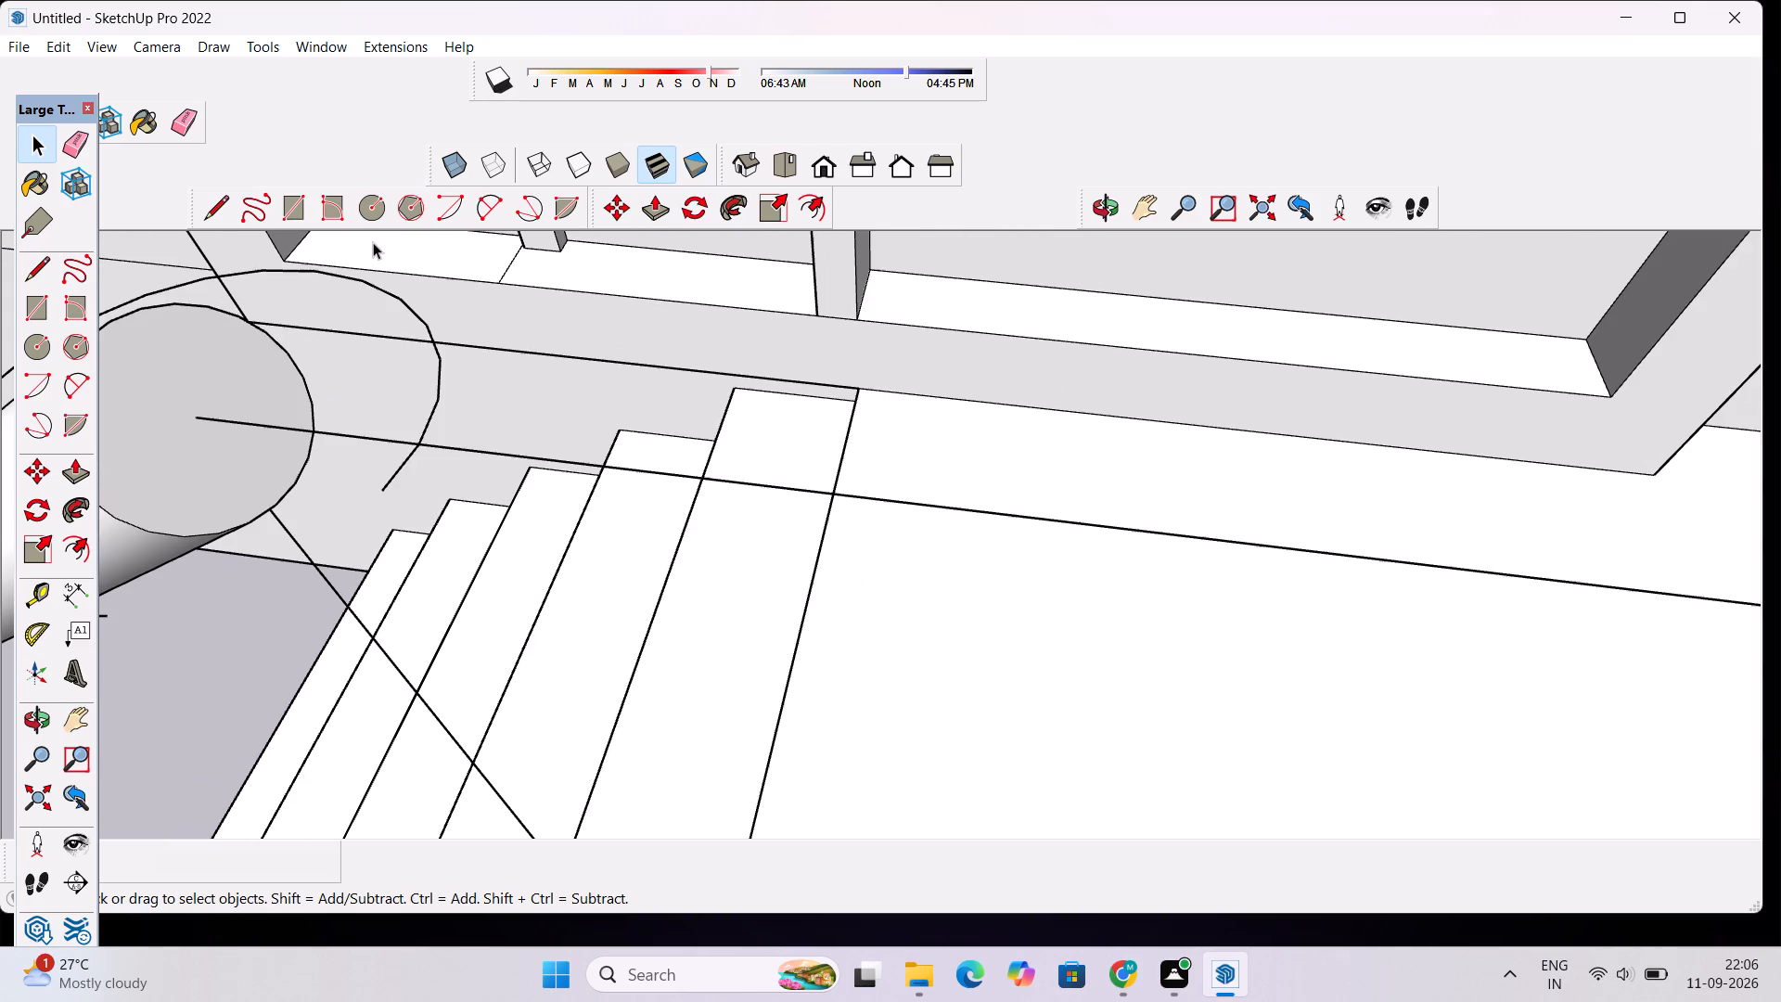
double_click(381, 288, "ctrl")
key("Delete")
key("e")
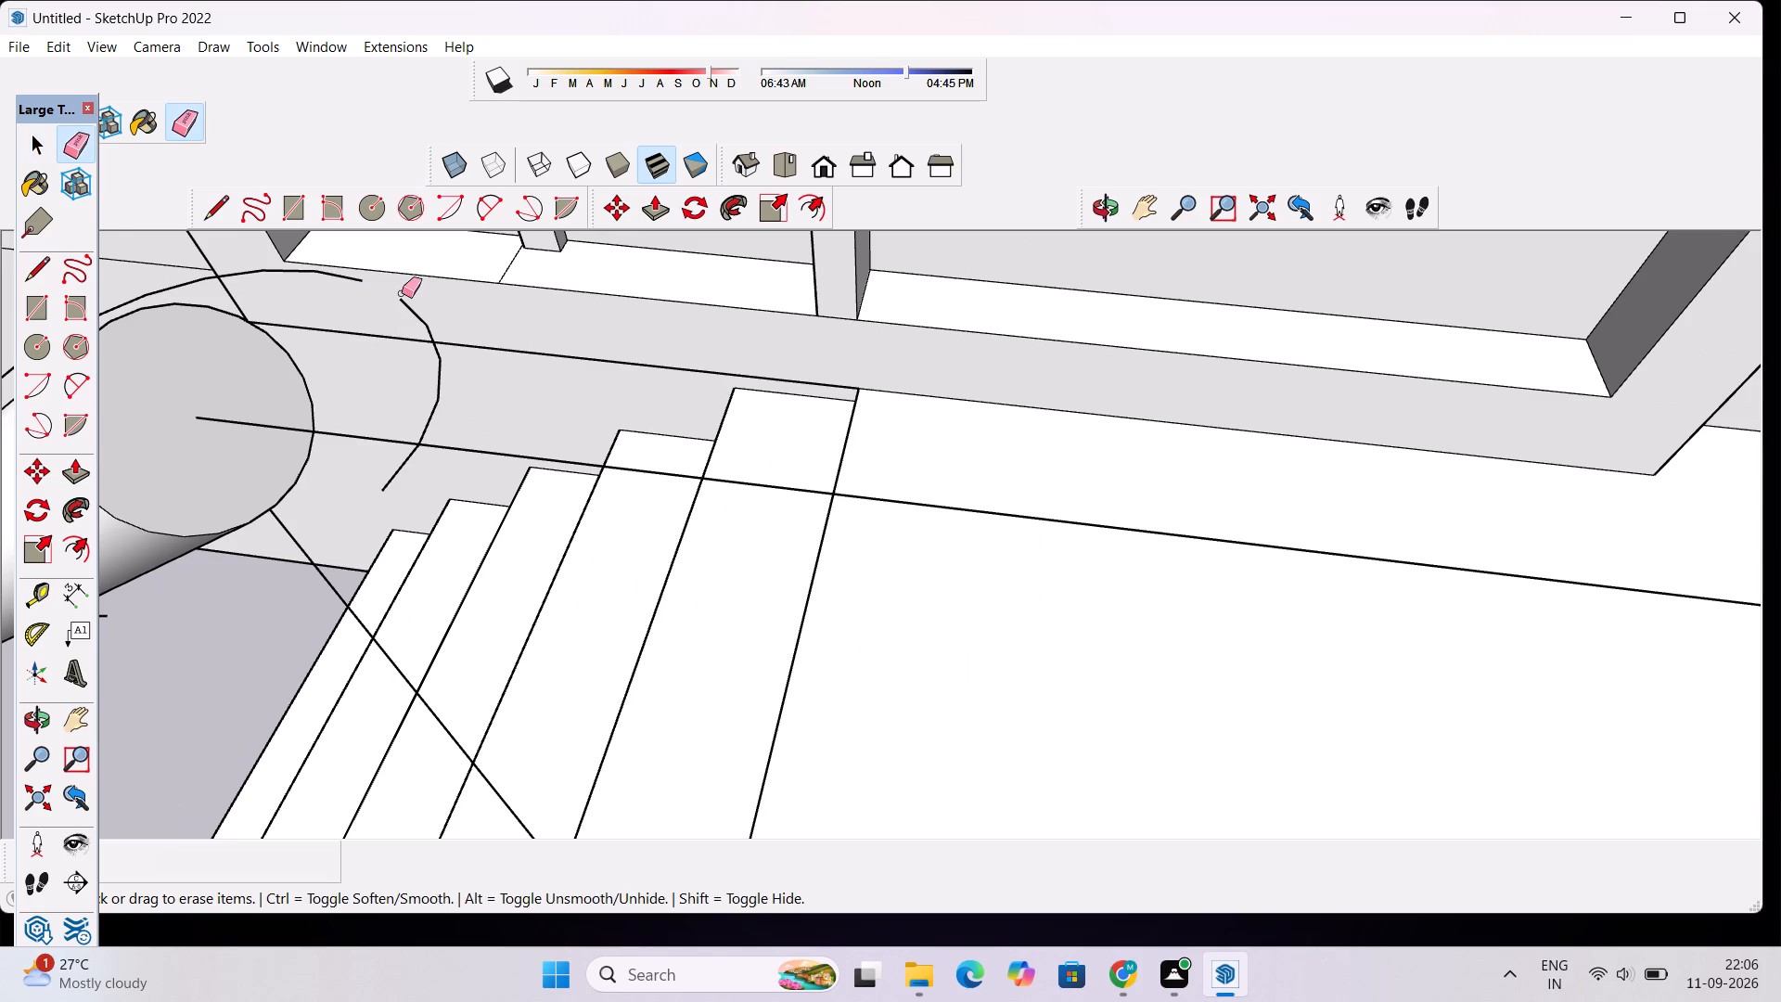
left_click_drag(404, 287, 425, 327)
left_click_drag(448, 357, 437, 390)
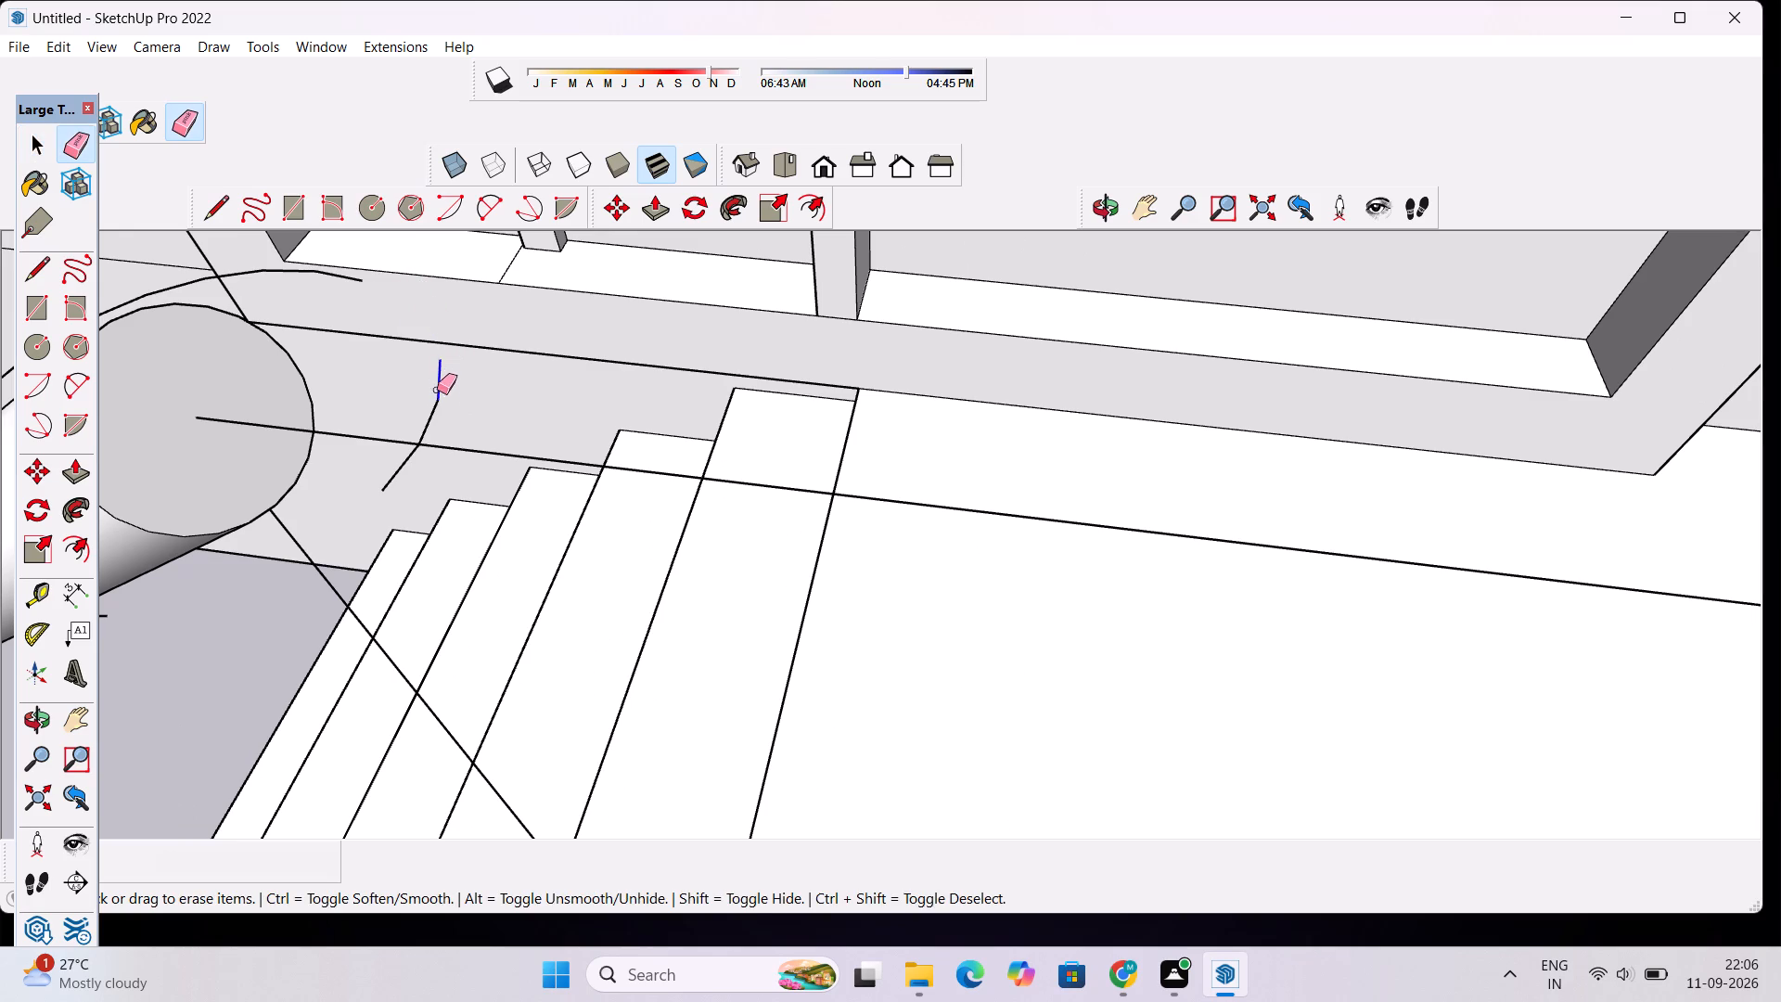
left_click_drag(437, 390, 439, 412)
left_click_drag(409, 452, 414, 466)
scroll(413, 417, "down", 5)
scroll(390, 379, "up", 2)
left_click_drag(387, 390, 393, 405)
Erase the remaining segments of the removed post's top outline around the stair handrail, including the isolated short pieces.
scroll(370, 406, "up", 4)
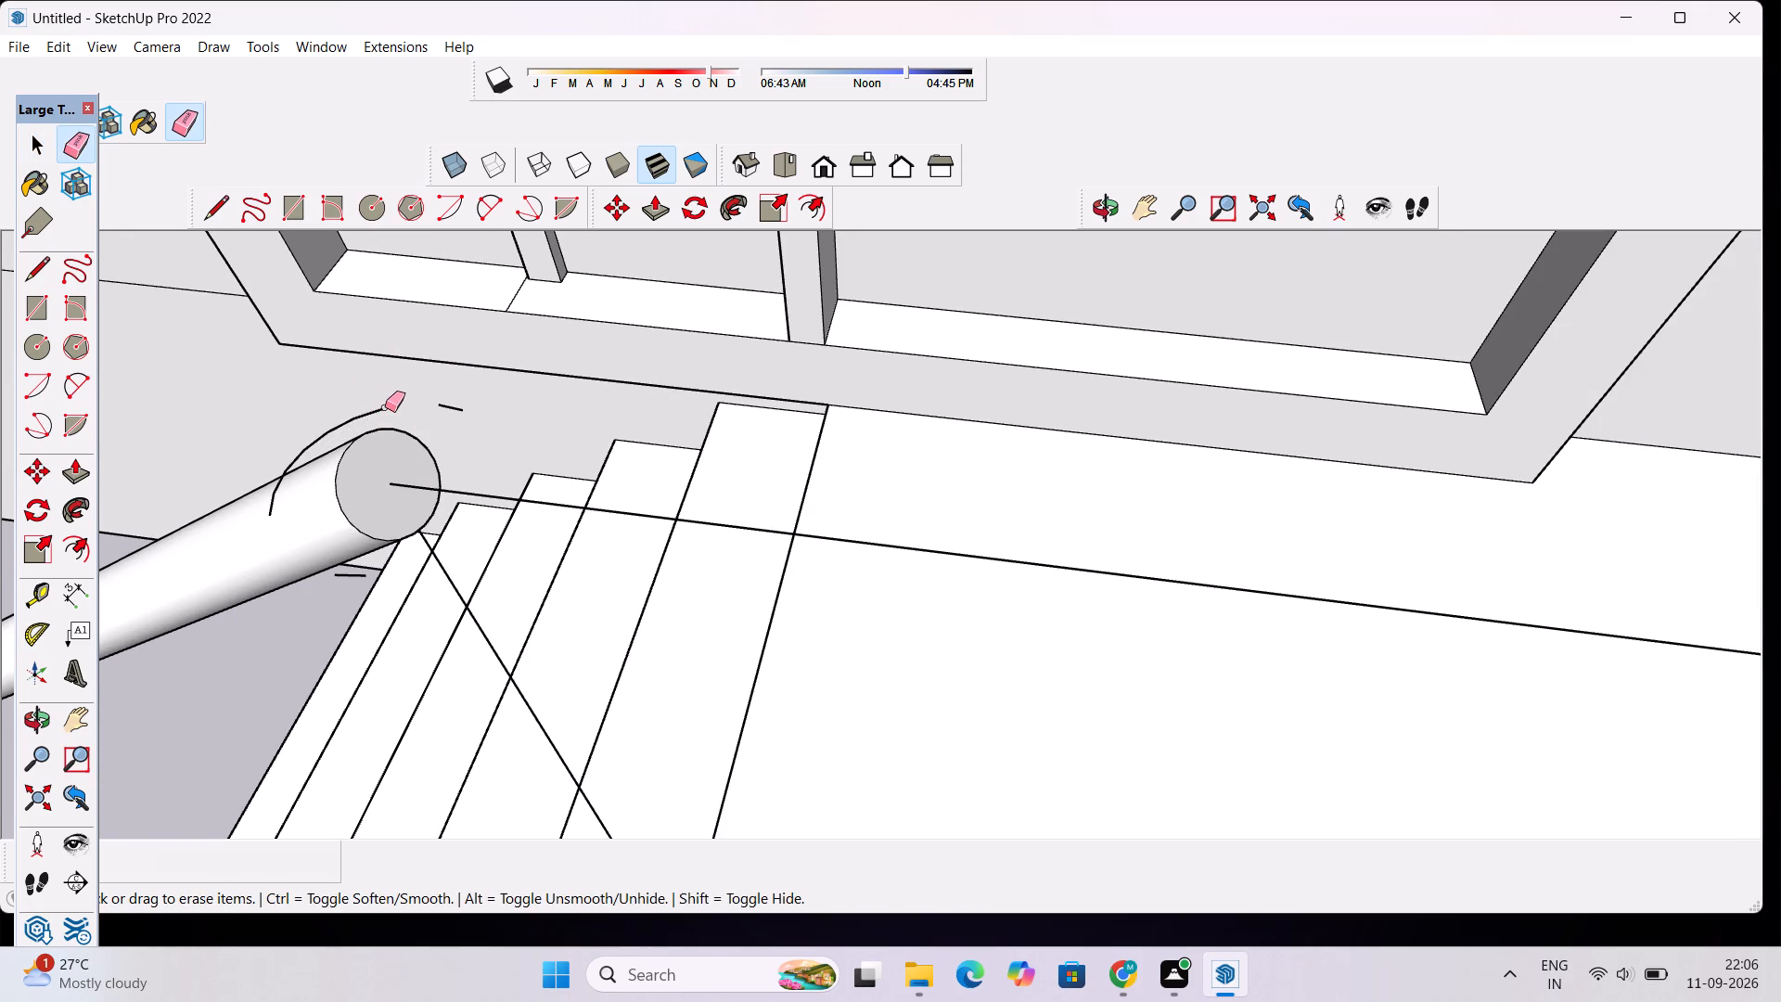
left_click_drag(385, 407, 300, 452)
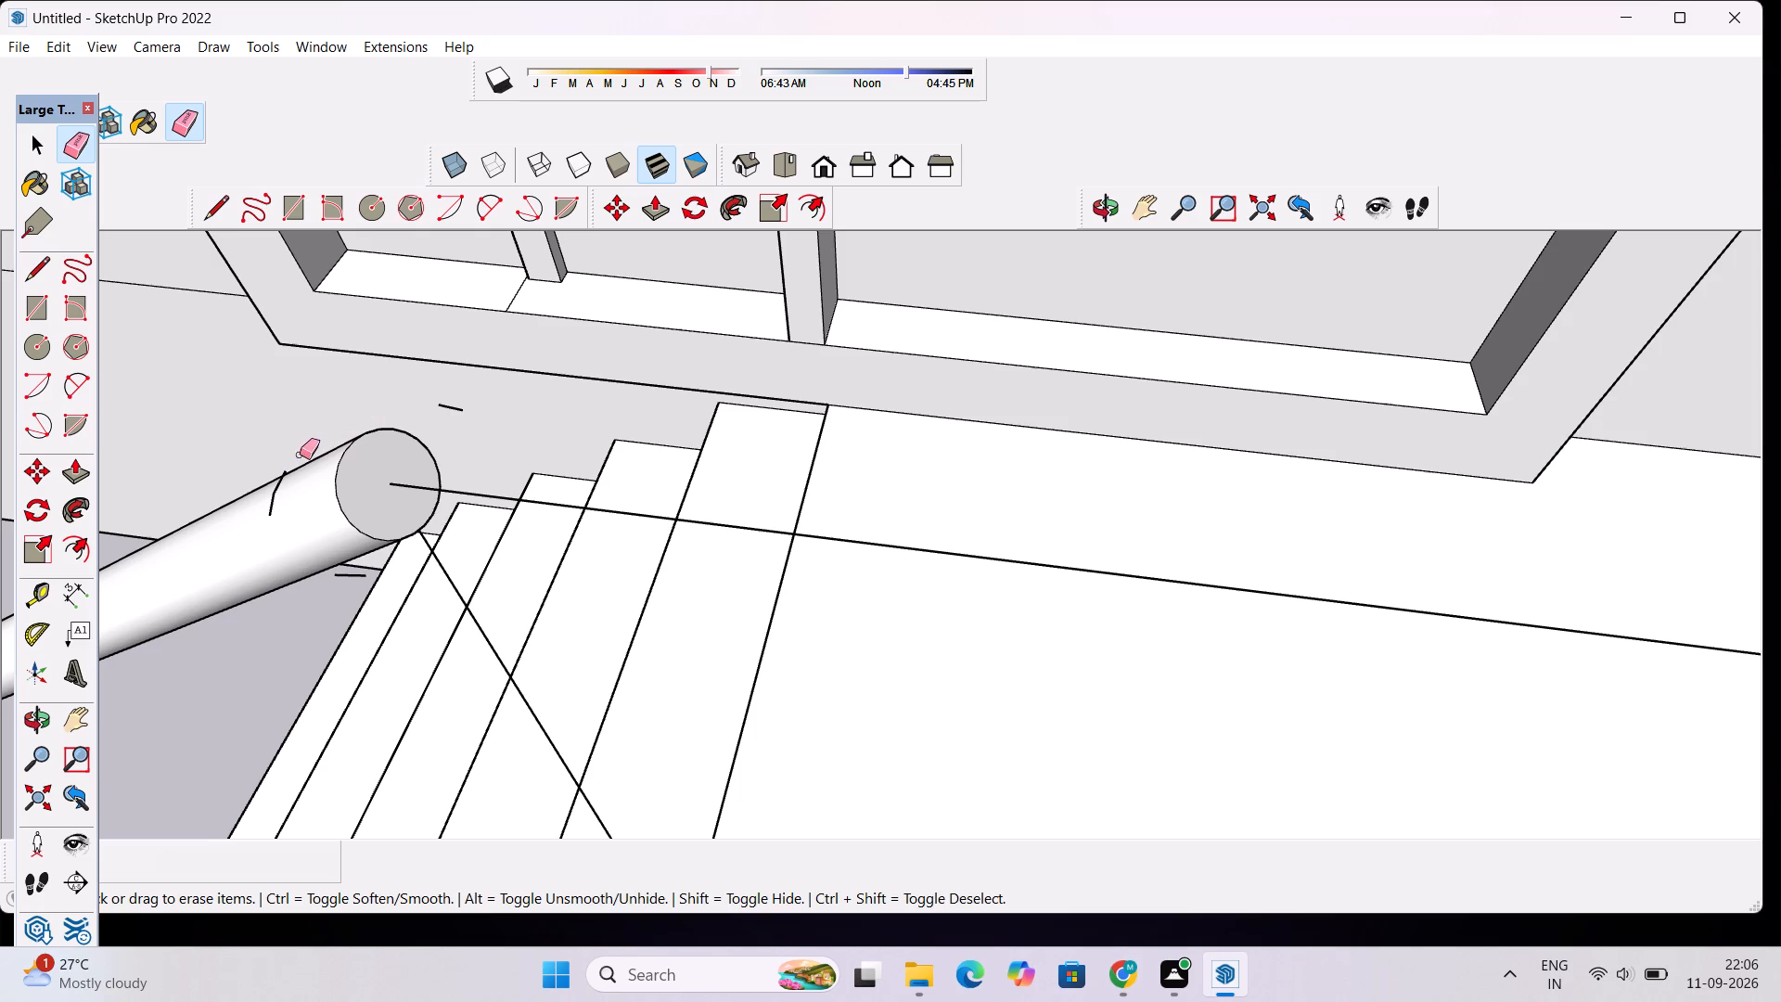
scroll(287, 487, "up", 5)
left_click(271, 485)
left_click_drag(273, 495, 270, 497)
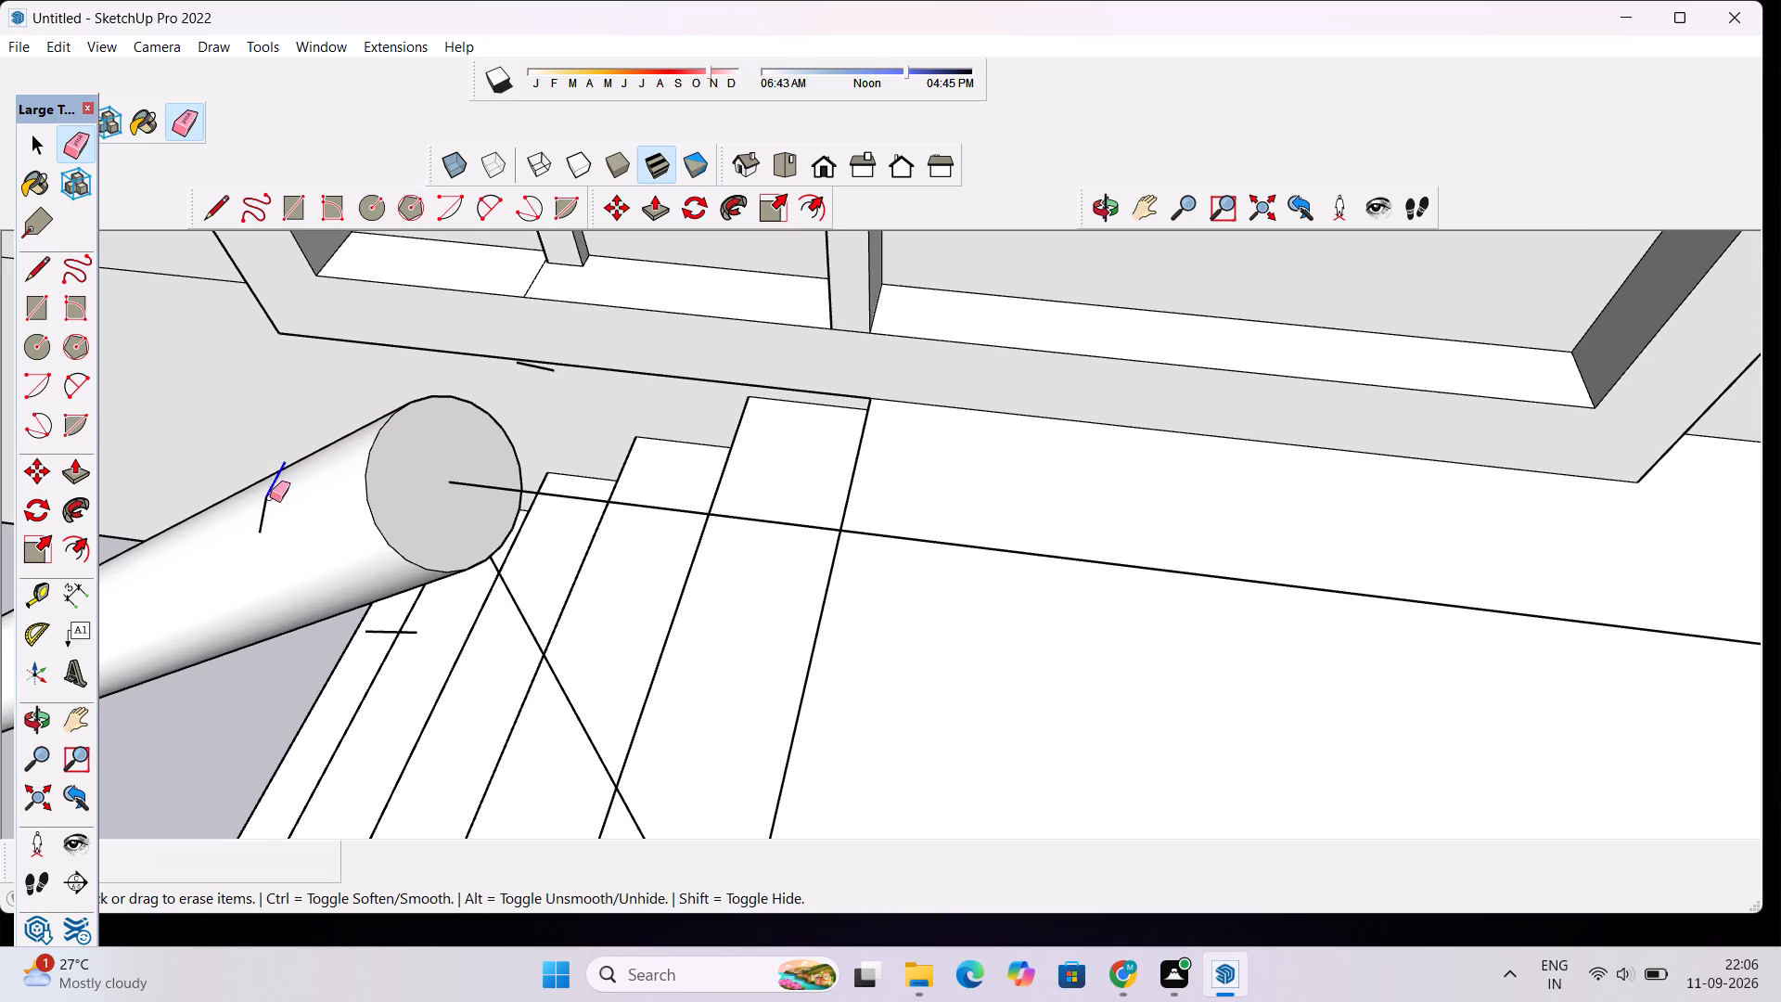
left_click_drag(270, 497, 263, 514)
left_click(410, 630)
scroll(542, 379, "up", 5)
scroll(542, 370, "down", 4)
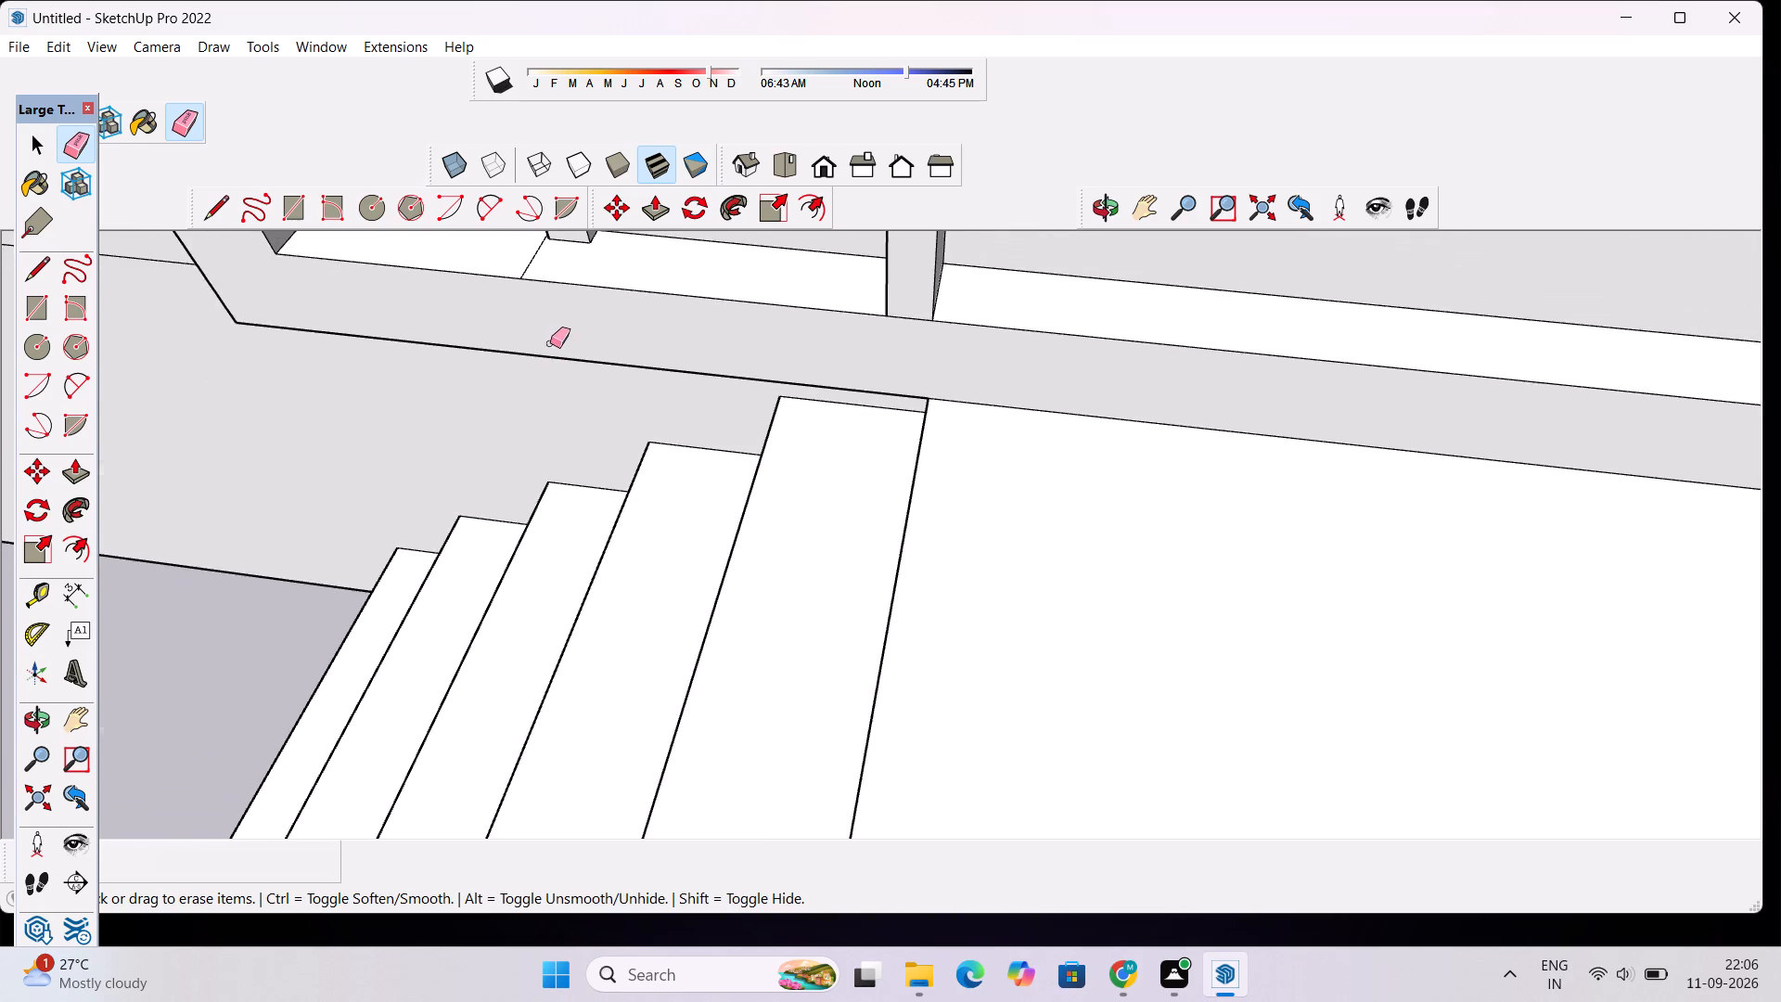
scroll(550, 343, "down", 2)
left_click_drag(551, 311, 540, 328)
Delete the cylindrical surface of the sloped stair handrail, keeping its guide line.
scroll(541, 327, "down", 8)
scroll(586, 443, "up", 1)
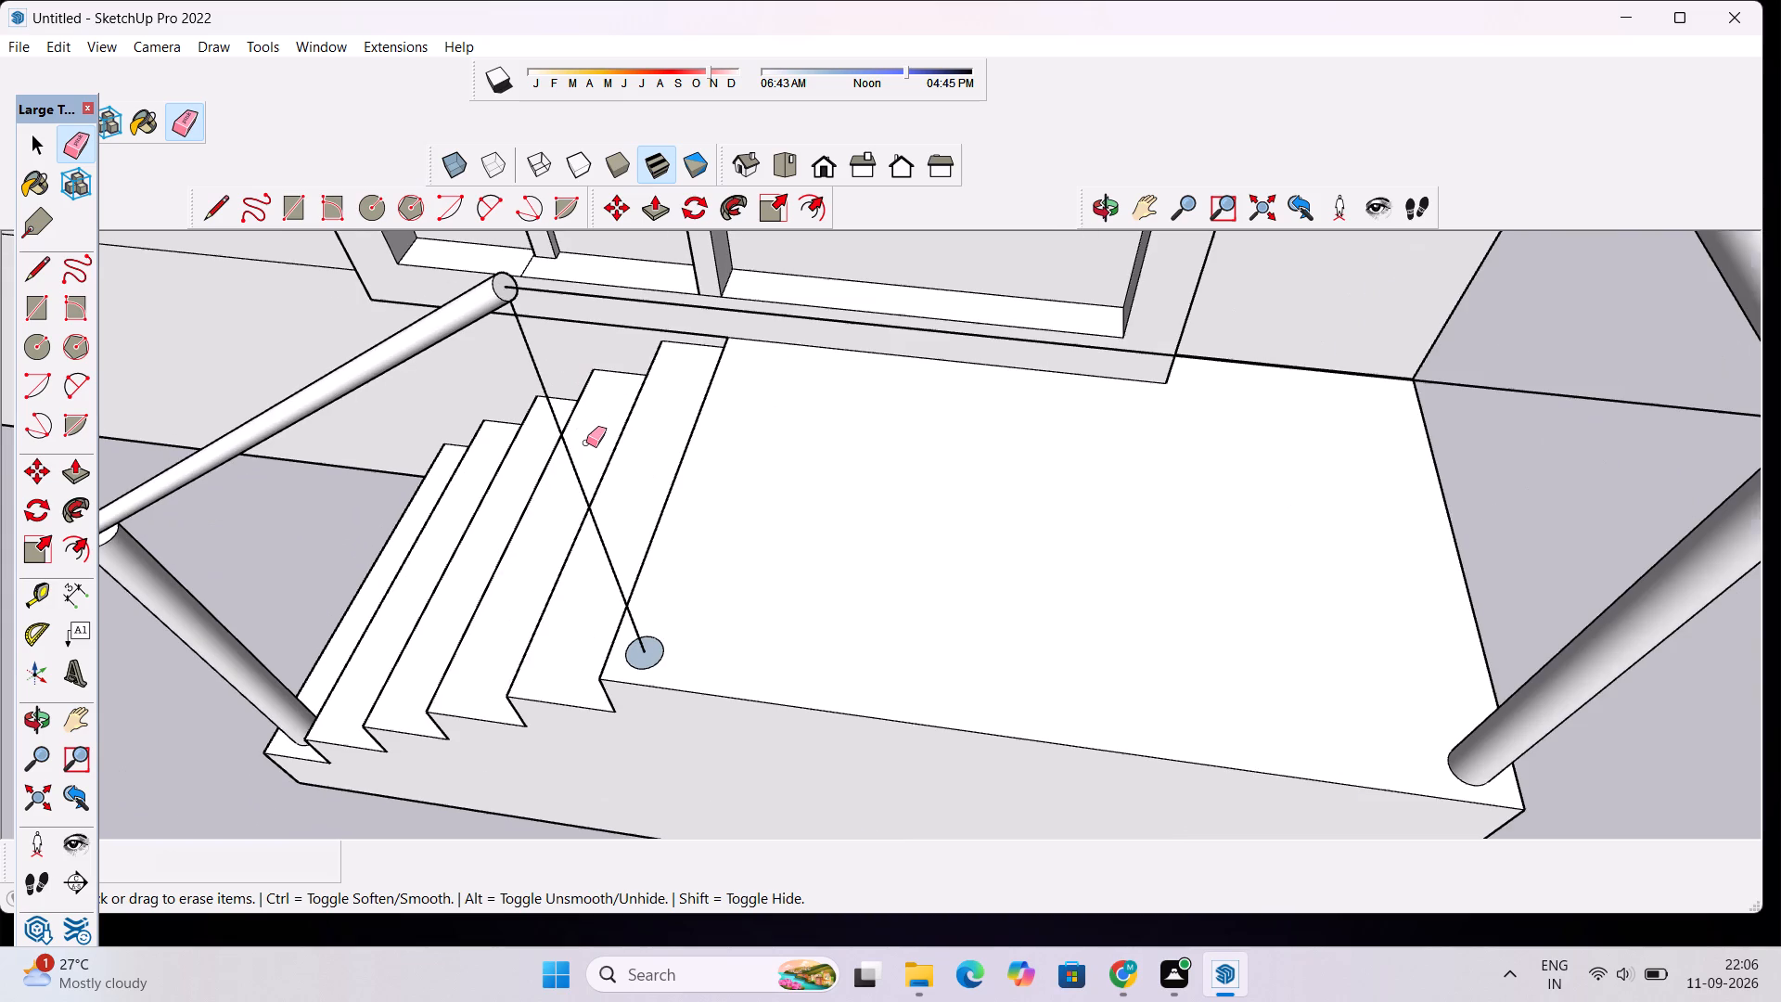
scroll(586, 443, "up", 1)
key("space")
scroll(617, 457, "down", 4)
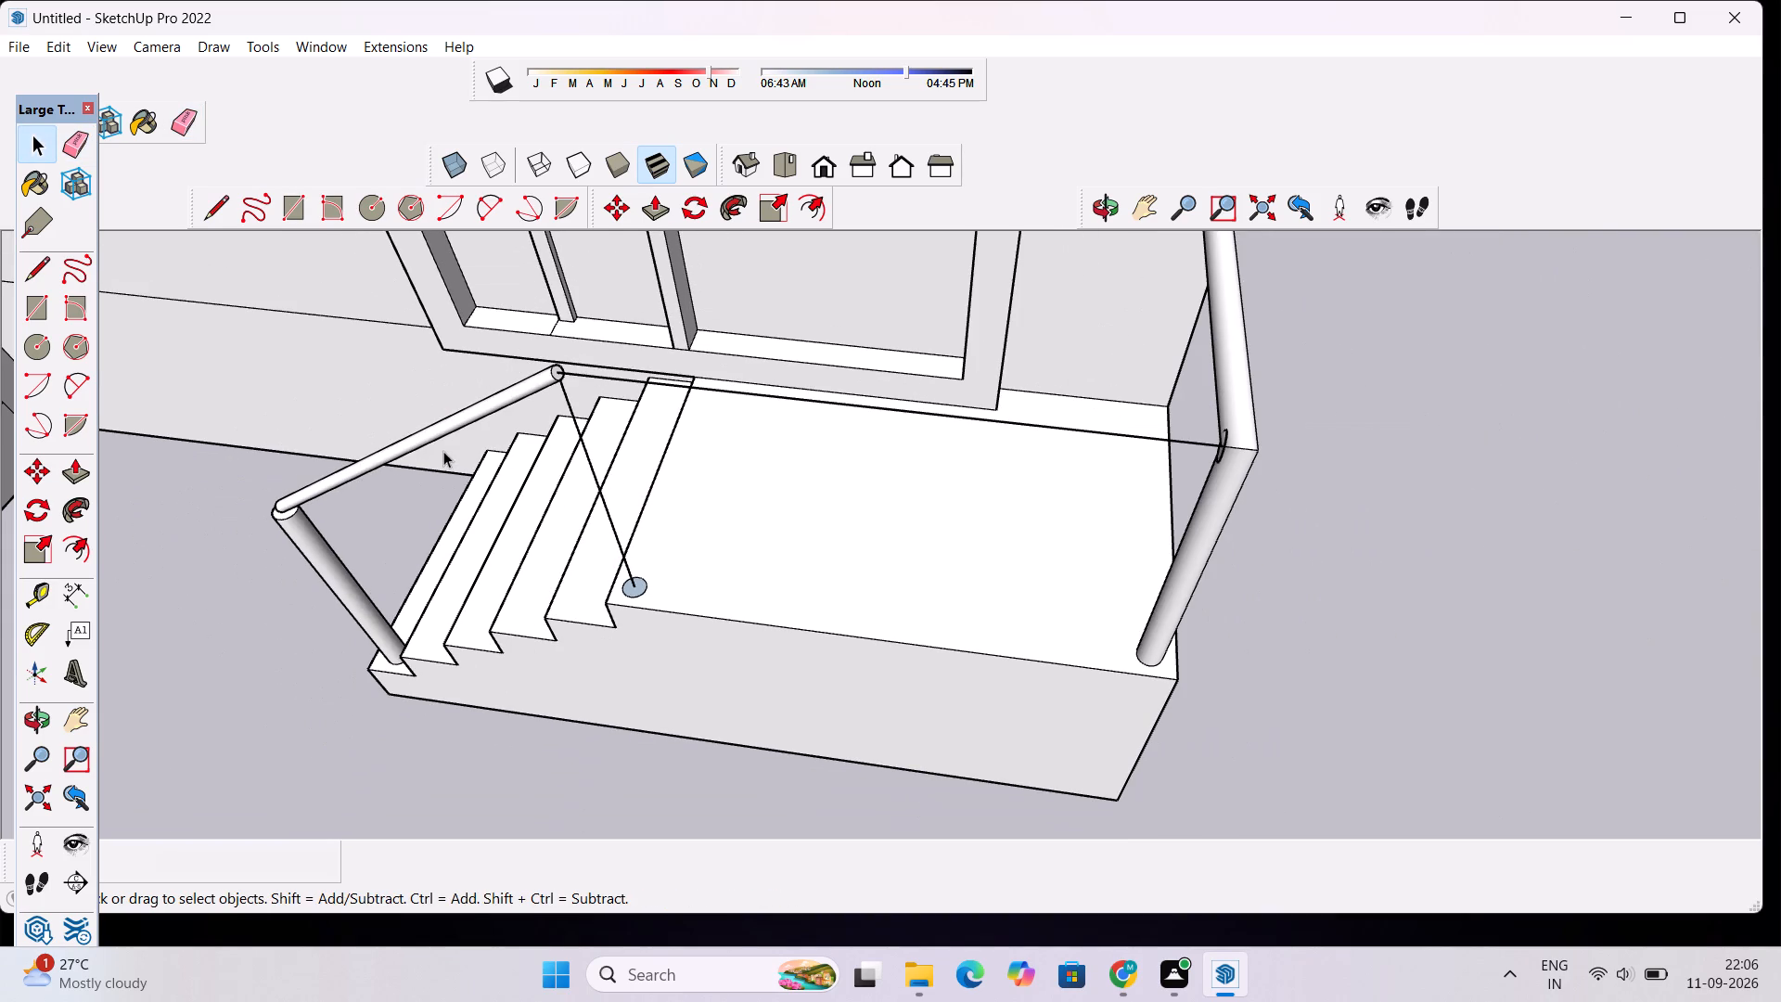
left_click(440, 429)
key("Delete")
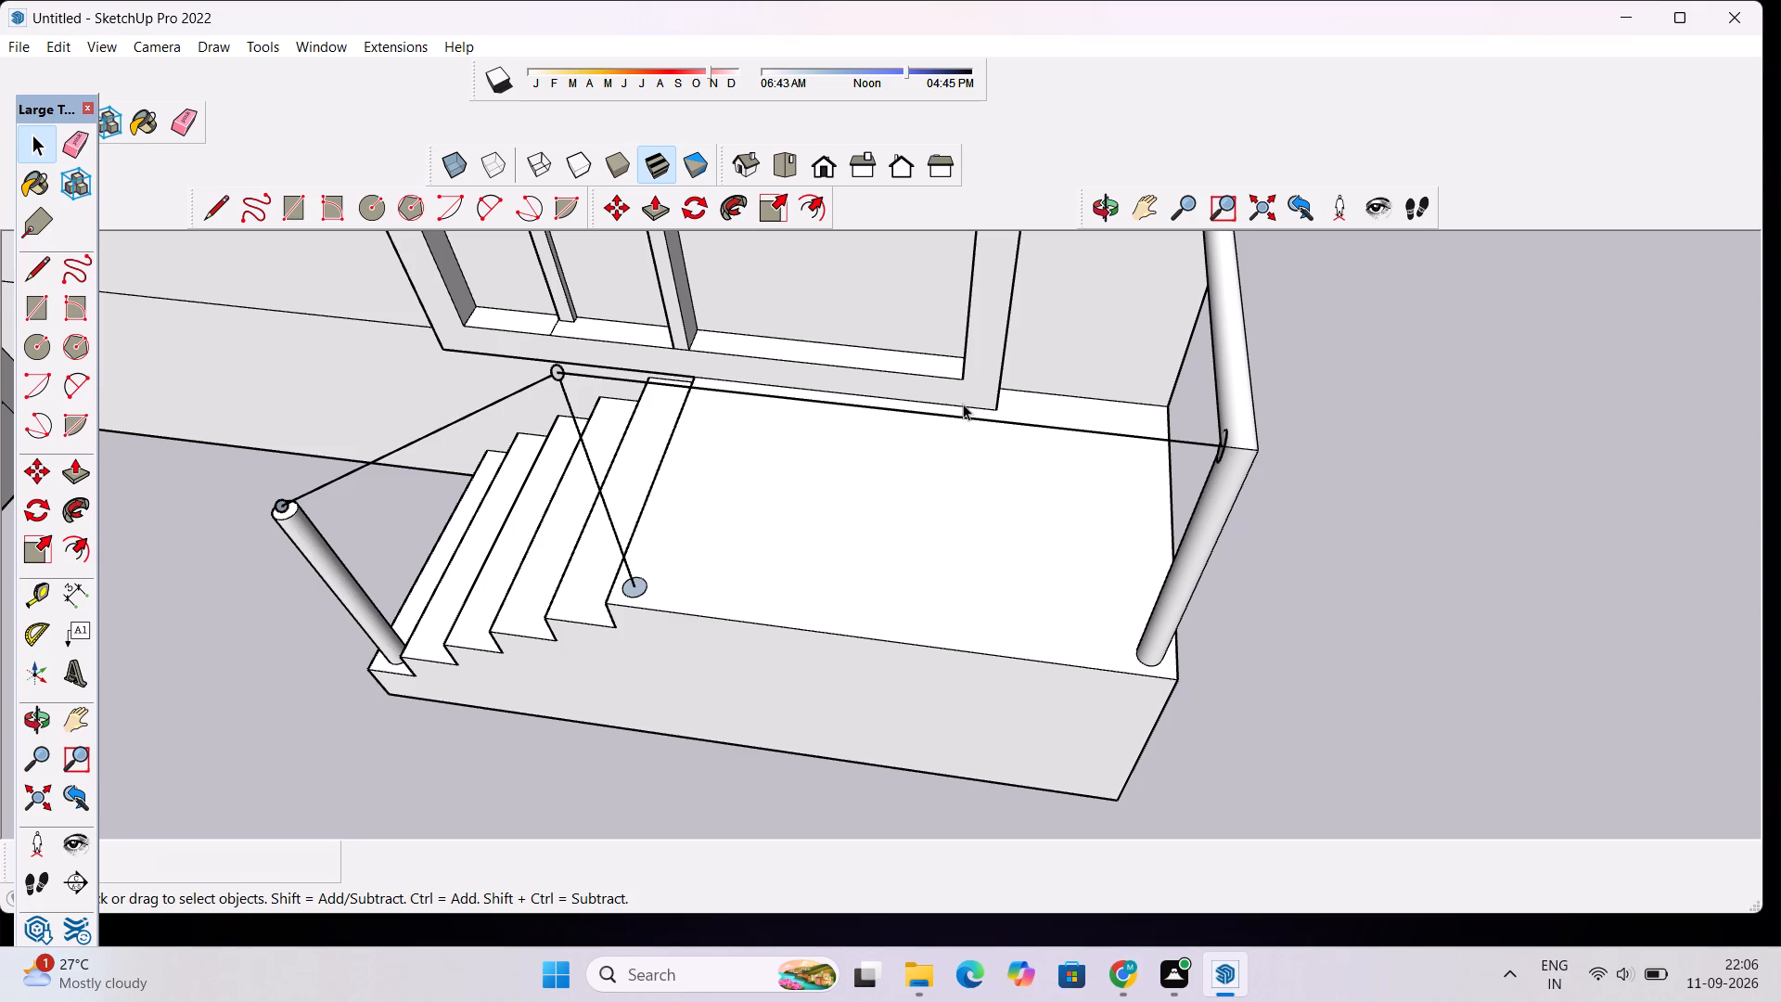
Sweep the small circle above the bottom stair post along the connected sloped stair and front landing guide lines with Follow Me.
scroll(1217, 455, "up", 2)
scroll(690, 468, "down", 4)
left_click(1087, 213)
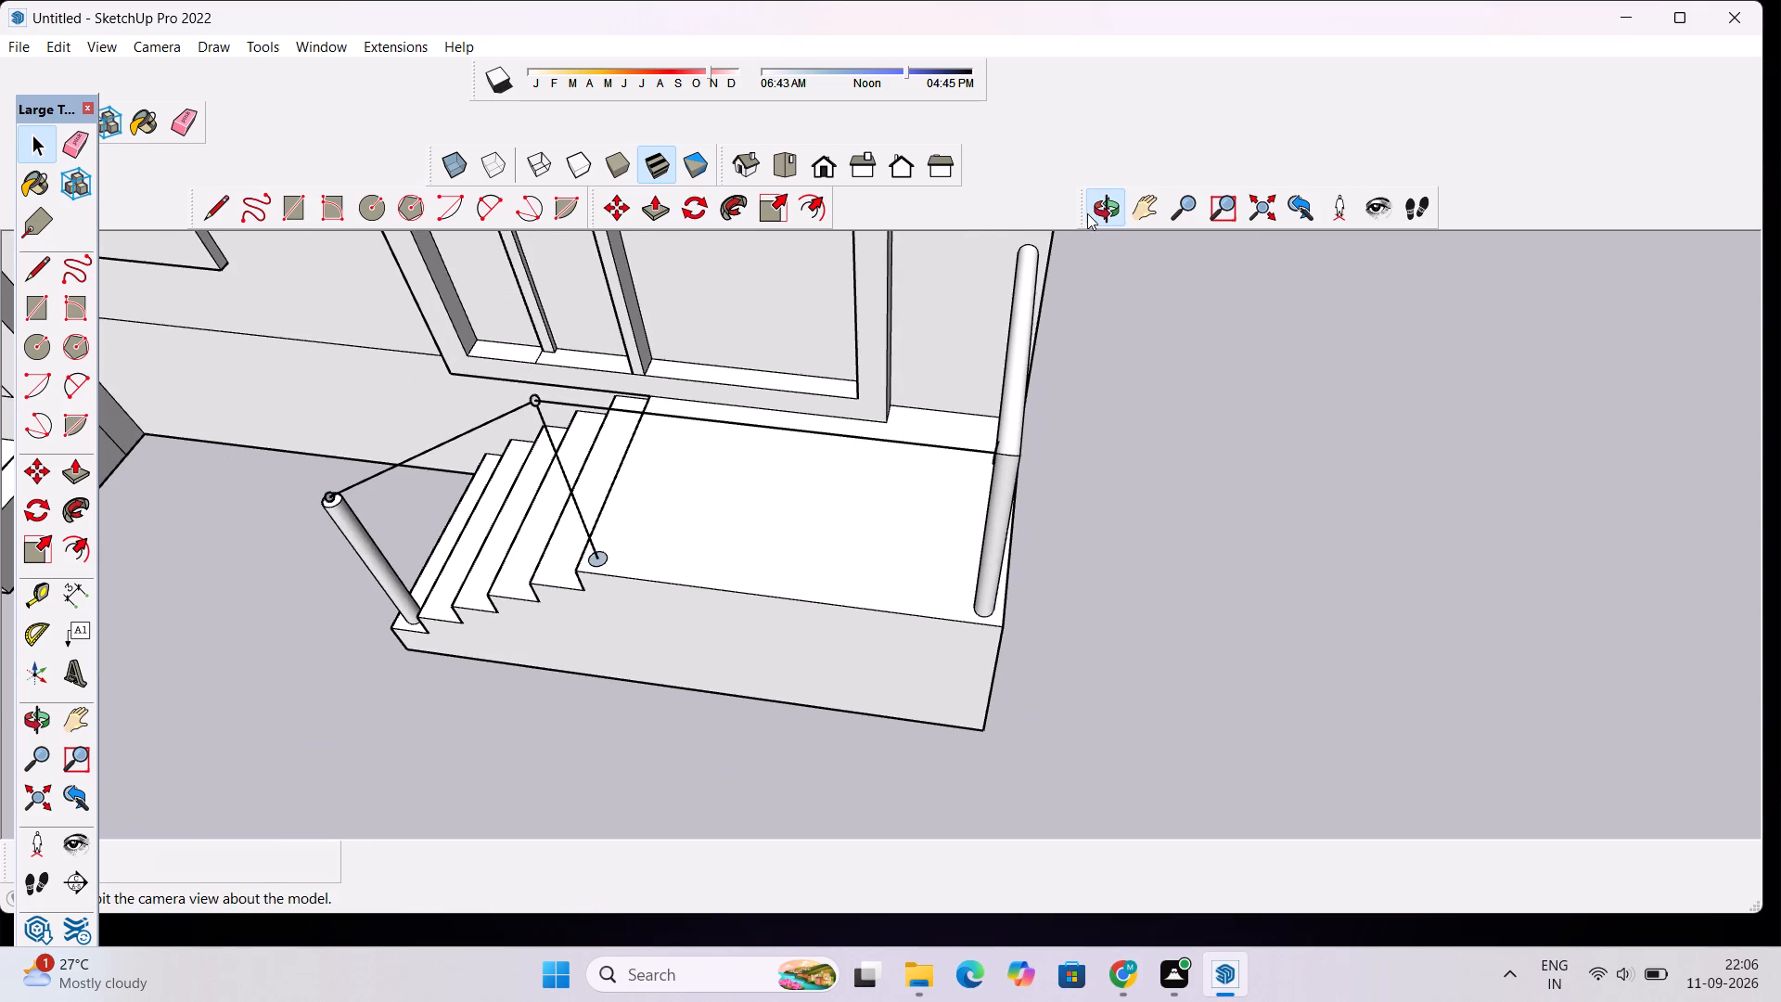
left_click_drag(506, 497, 884, 365)
scroll(699, 465, "down", 4)
scroll(435, 757, "up", 2)
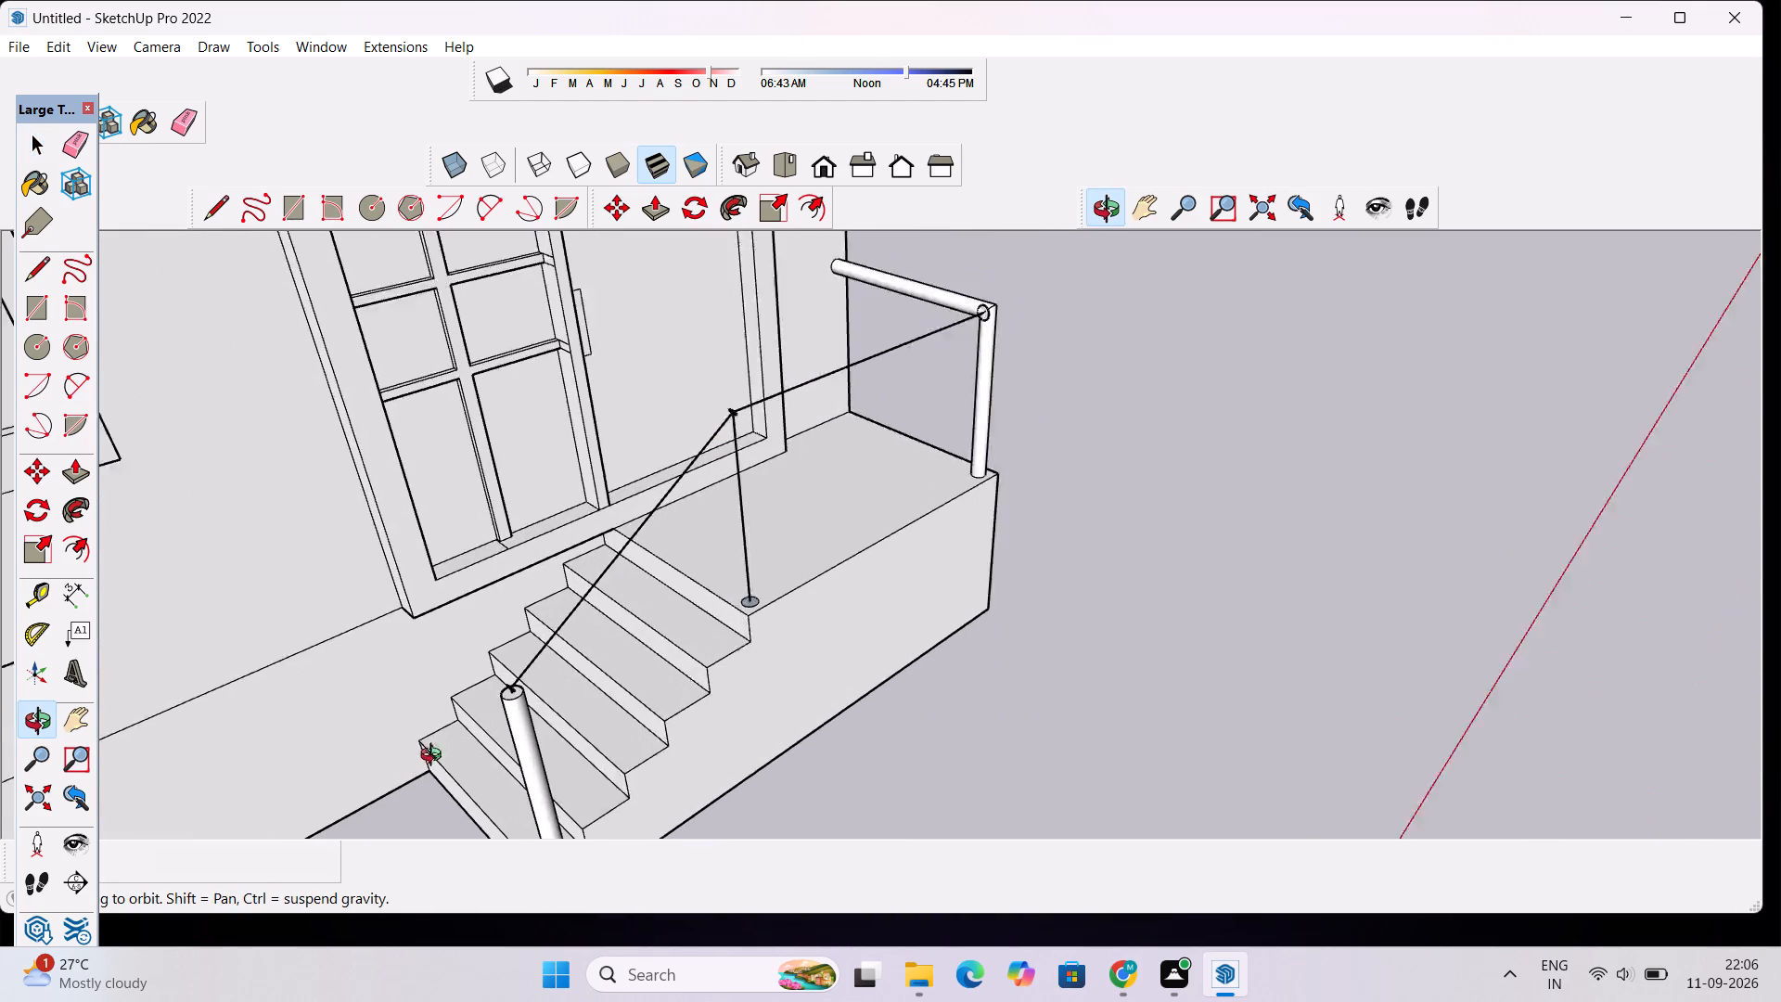
scroll(435, 757, "up", 10)
left_click_drag(454, 677, 536, 653)
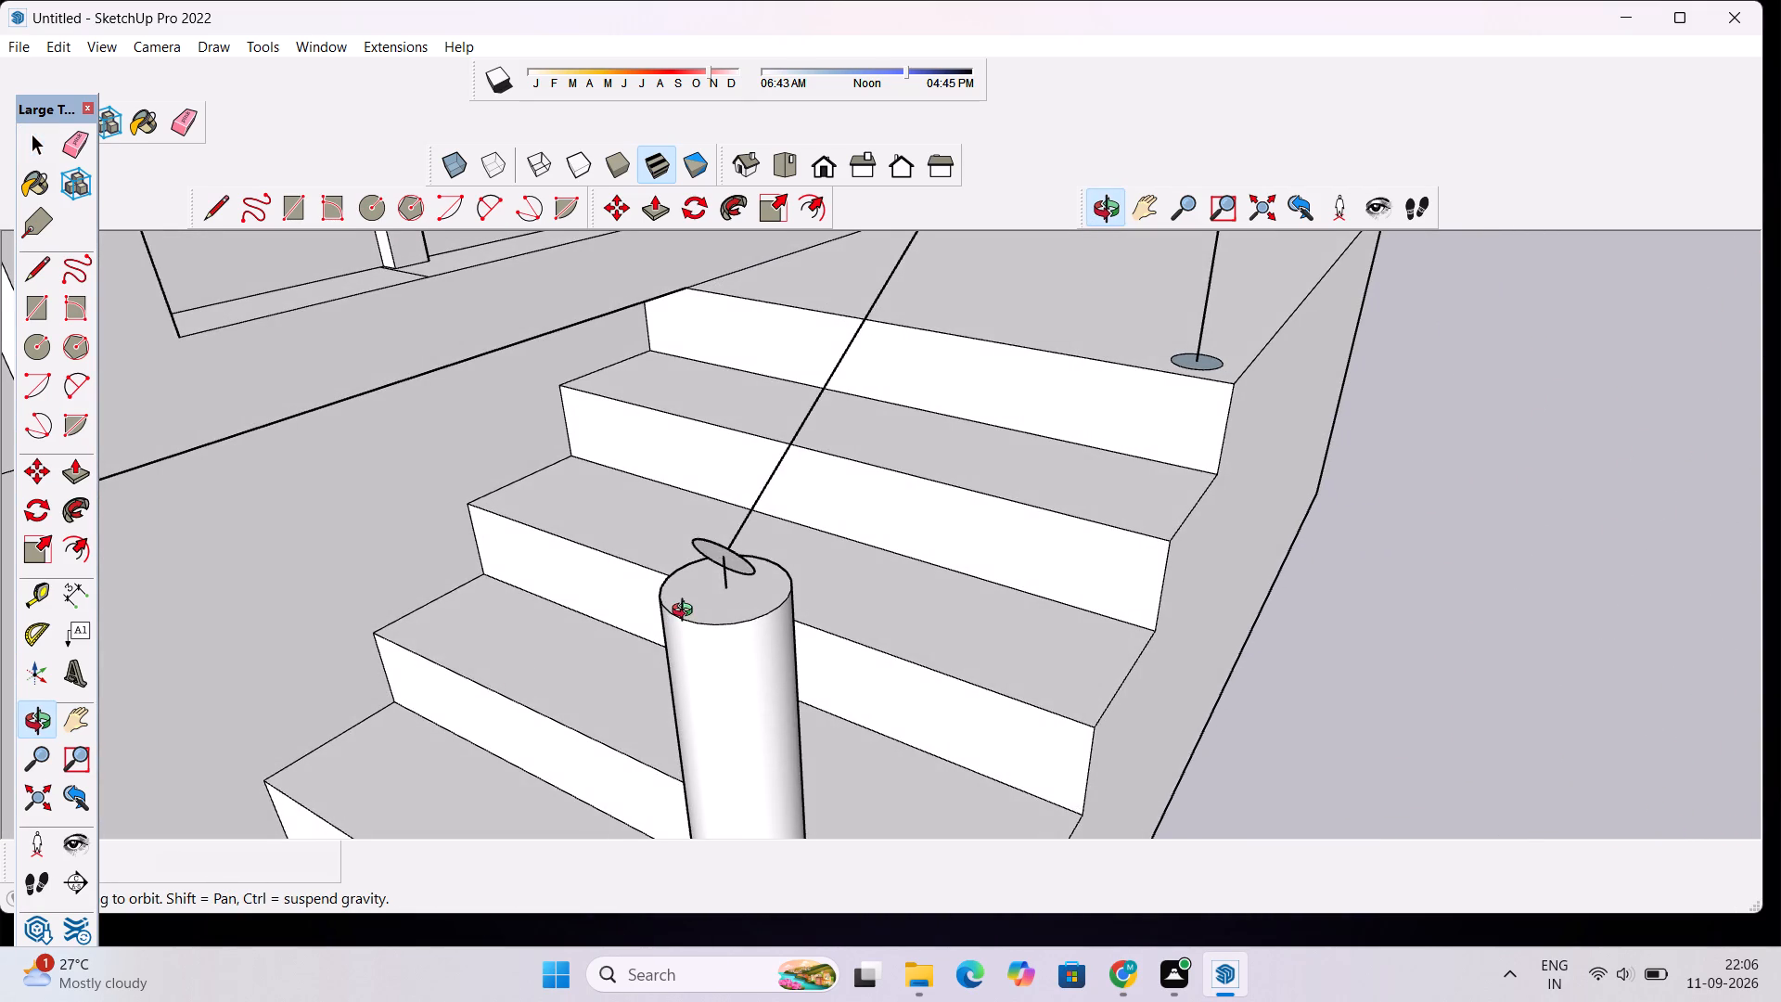
scroll(686, 612, "up", 1)
scroll(733, 586, "down", 4)
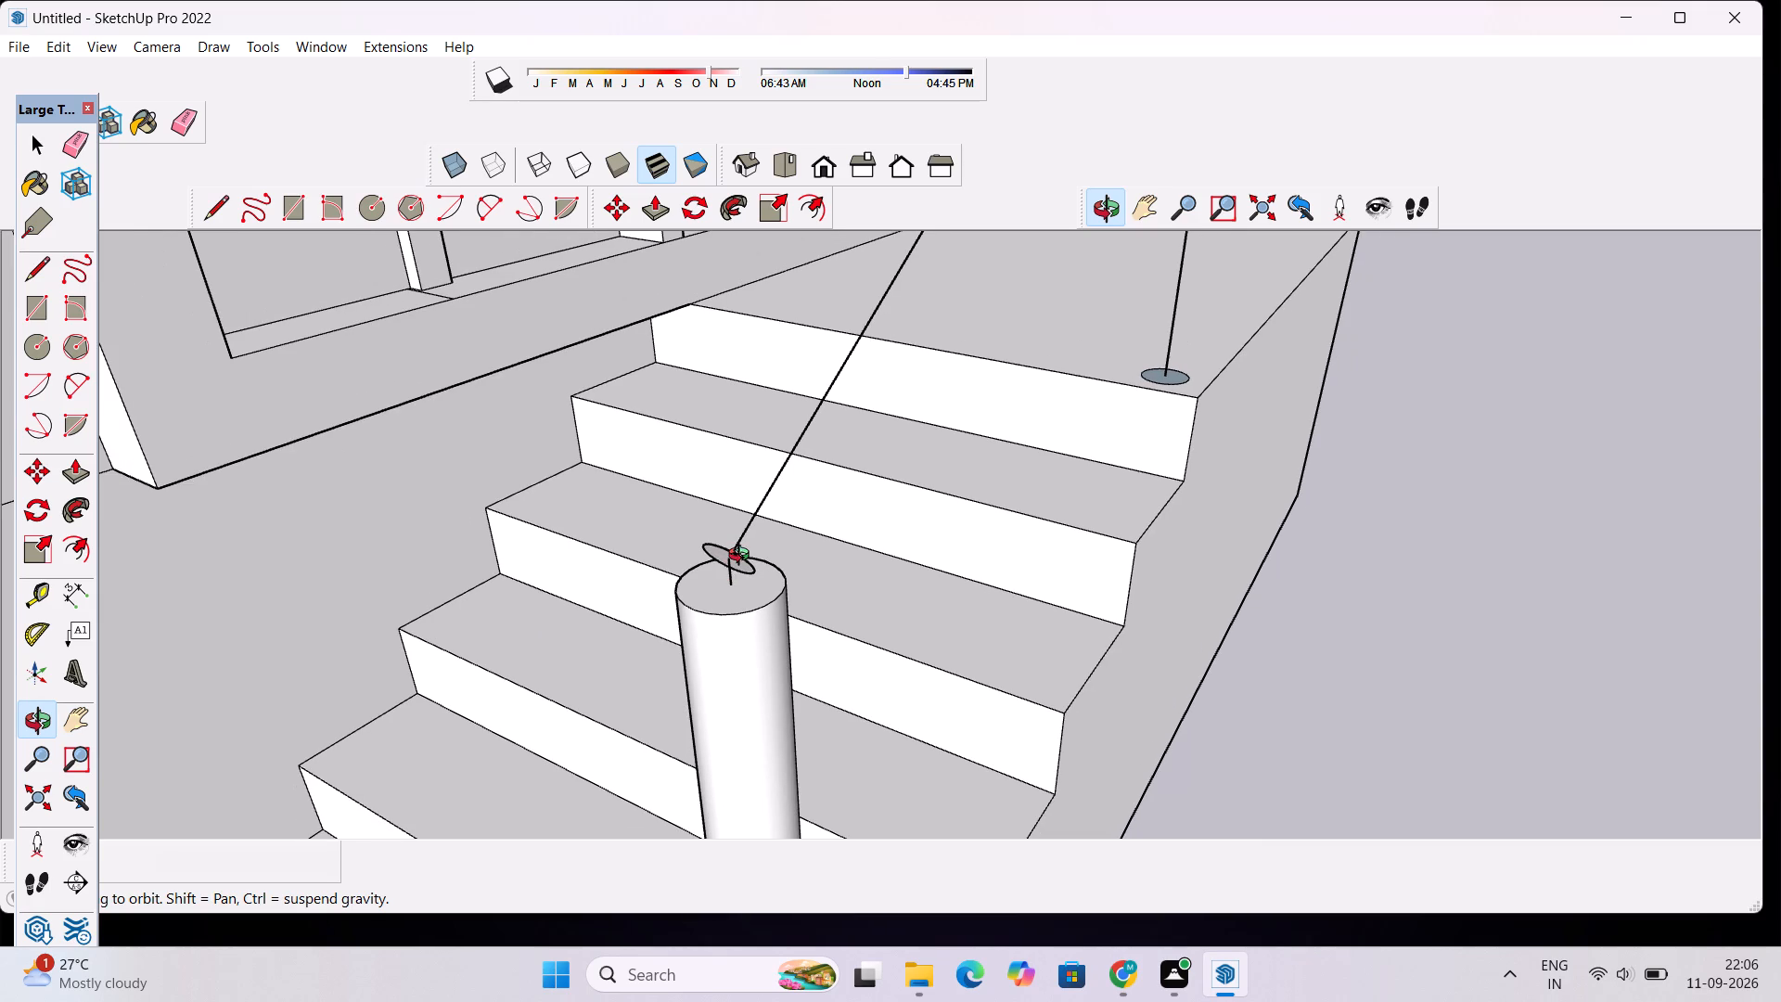
scroll(738, 567, "up", 4)
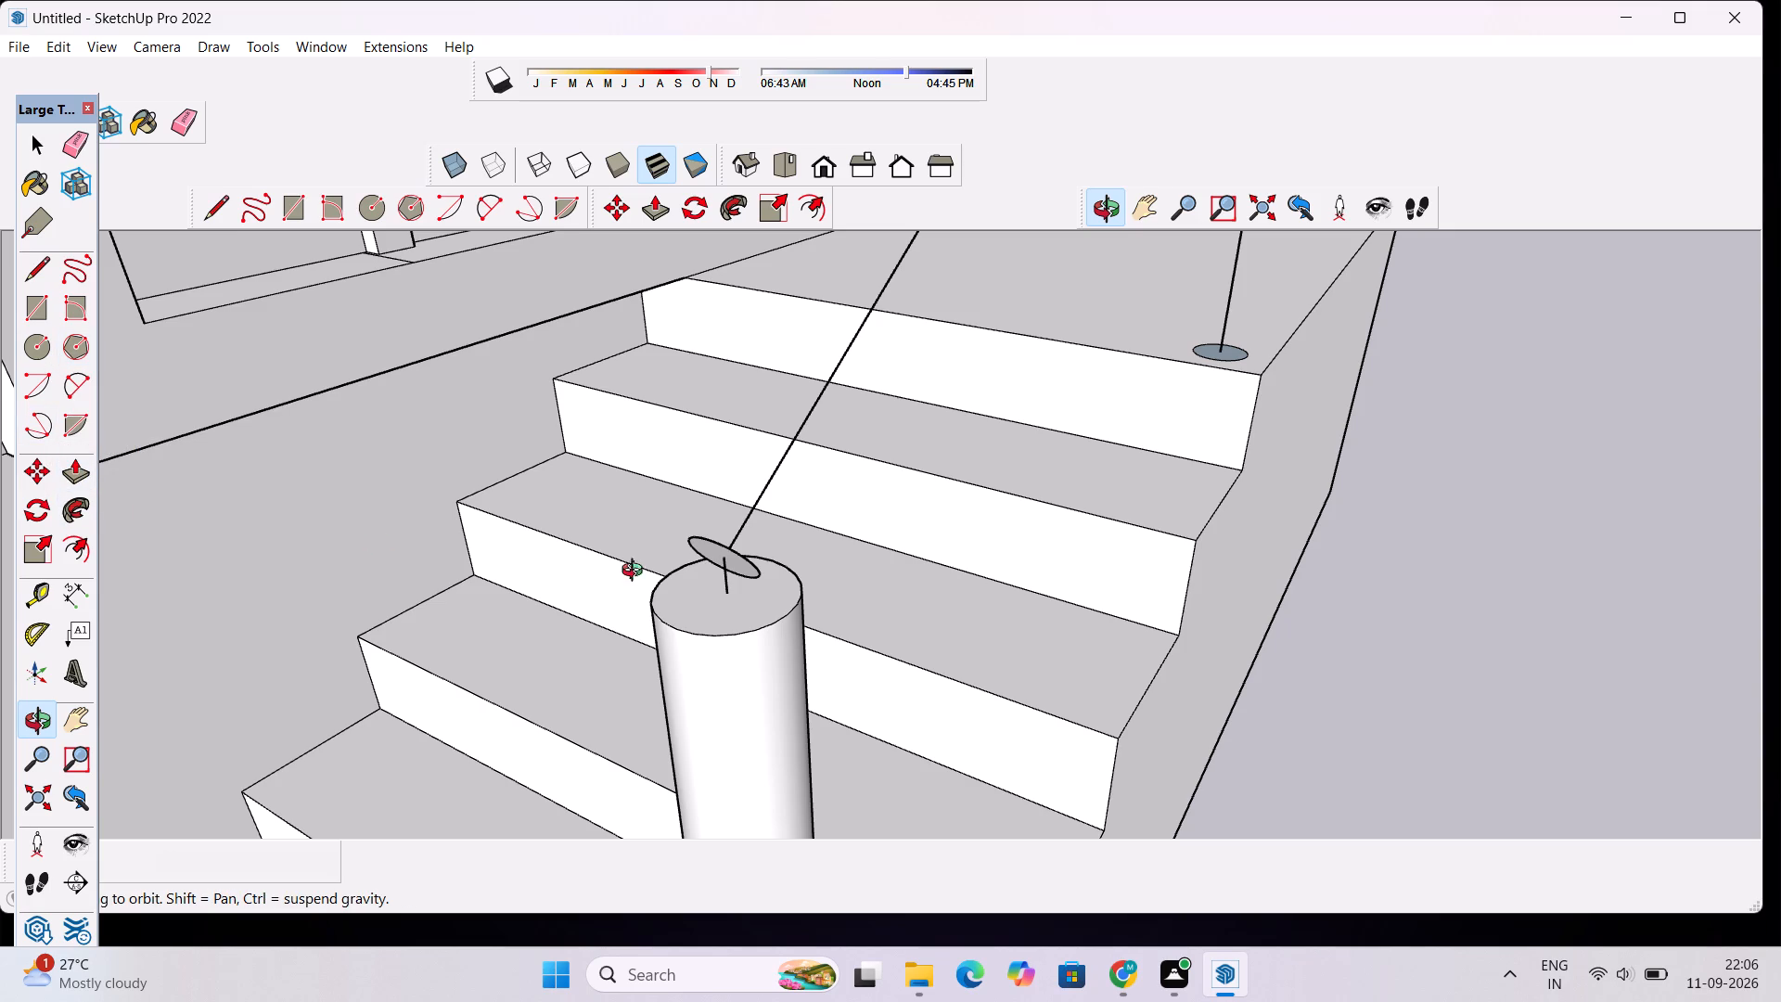
key("space")
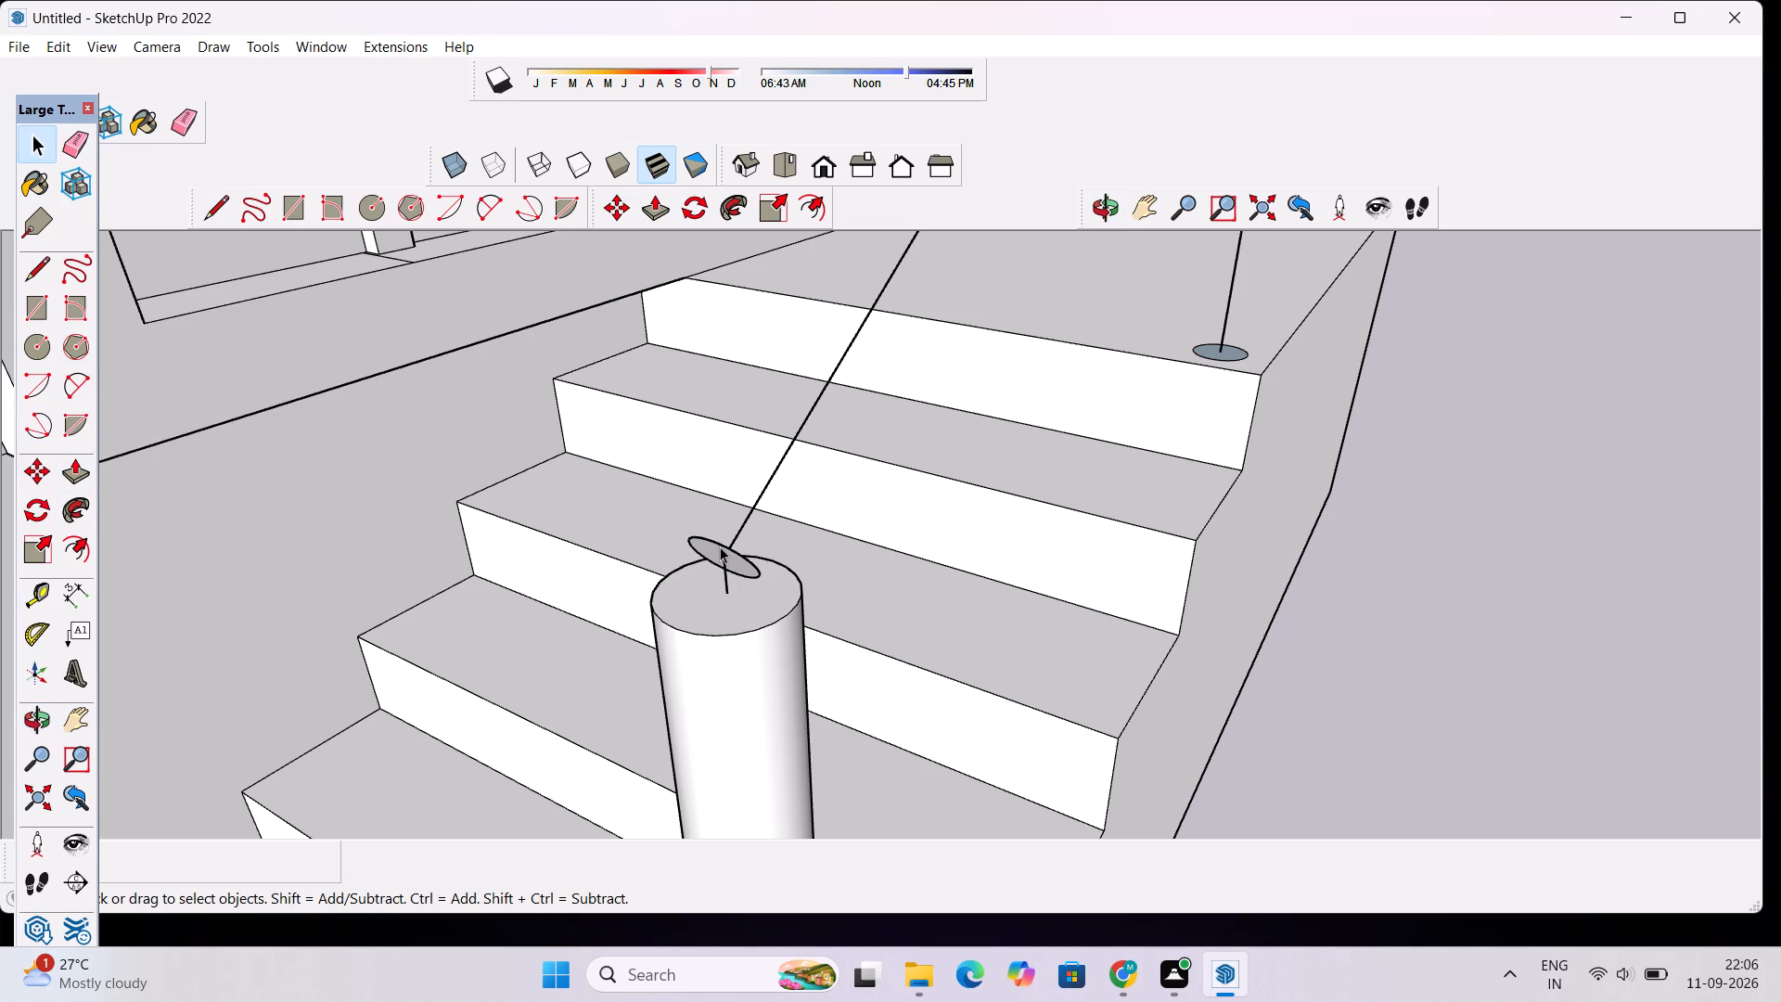
double_click(720, 546)
left_click(1465, 664)
scroll(786, 566, "up", 3)
double_click(725, 566)
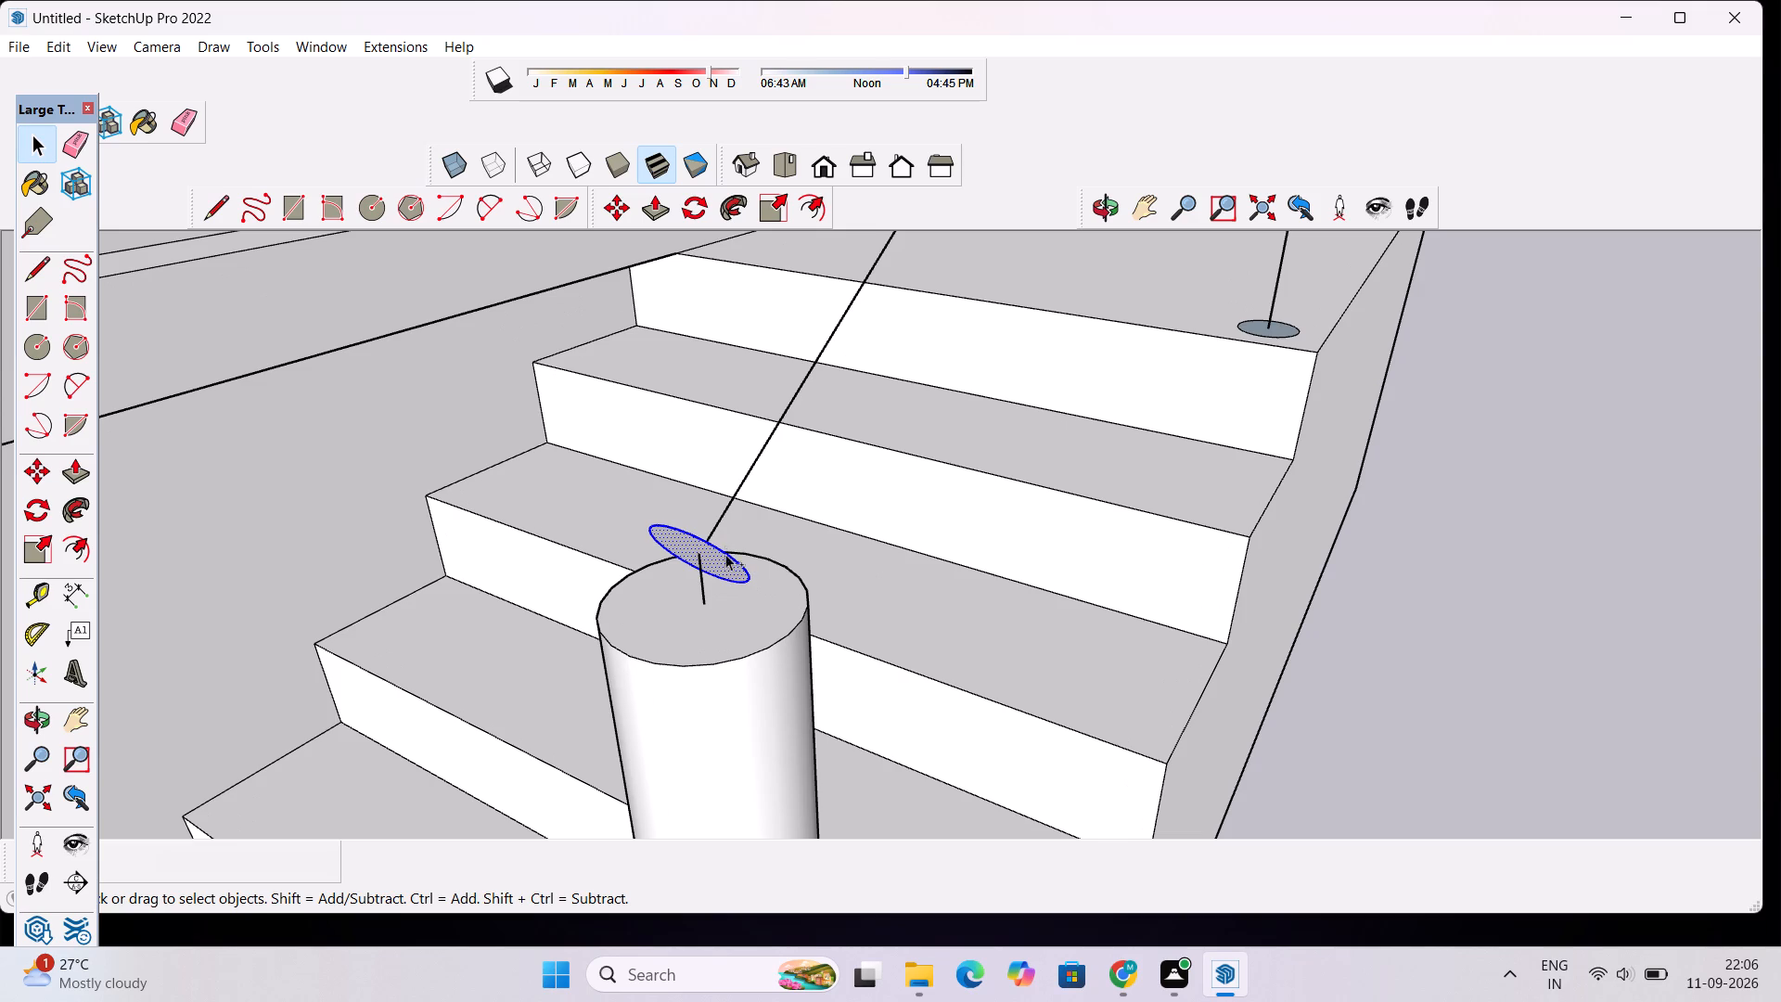
left_click(720, 519, "ctrl")
scroll(722, 514, "down", 16)
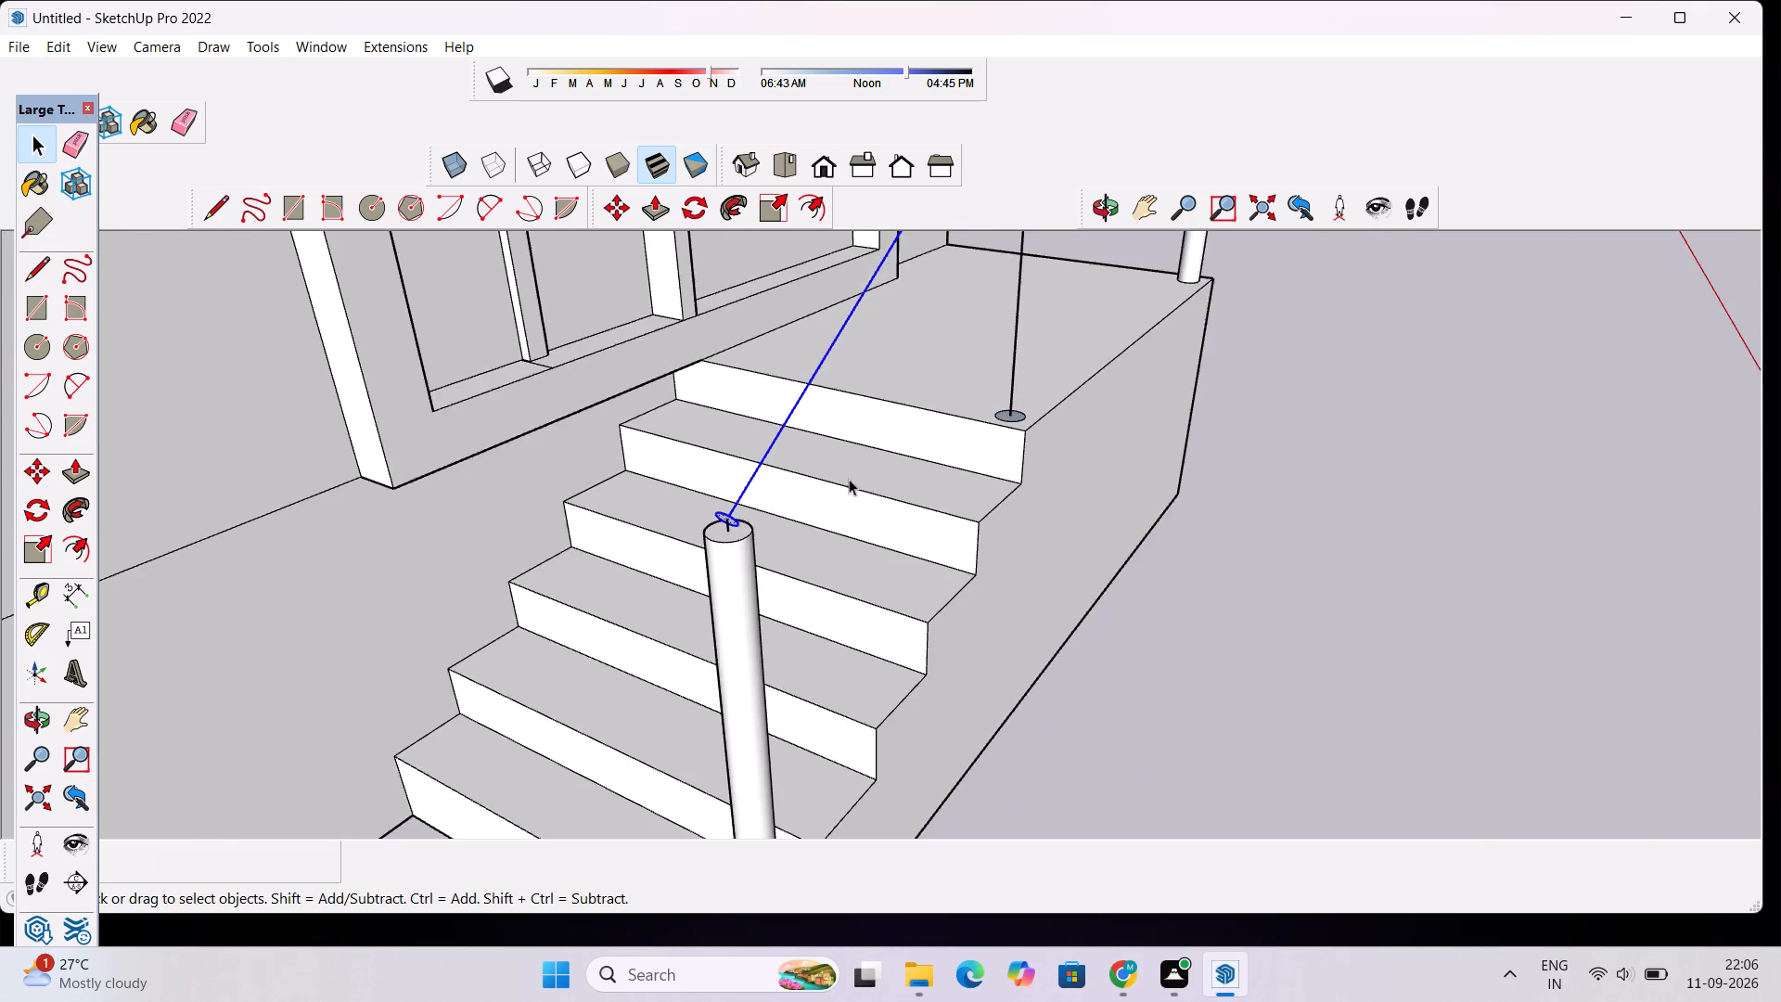
scroll(849, 479, "down", 5)
scroll(1037, 353, "down", 5)
scroll(1024, 240, "up", 8)
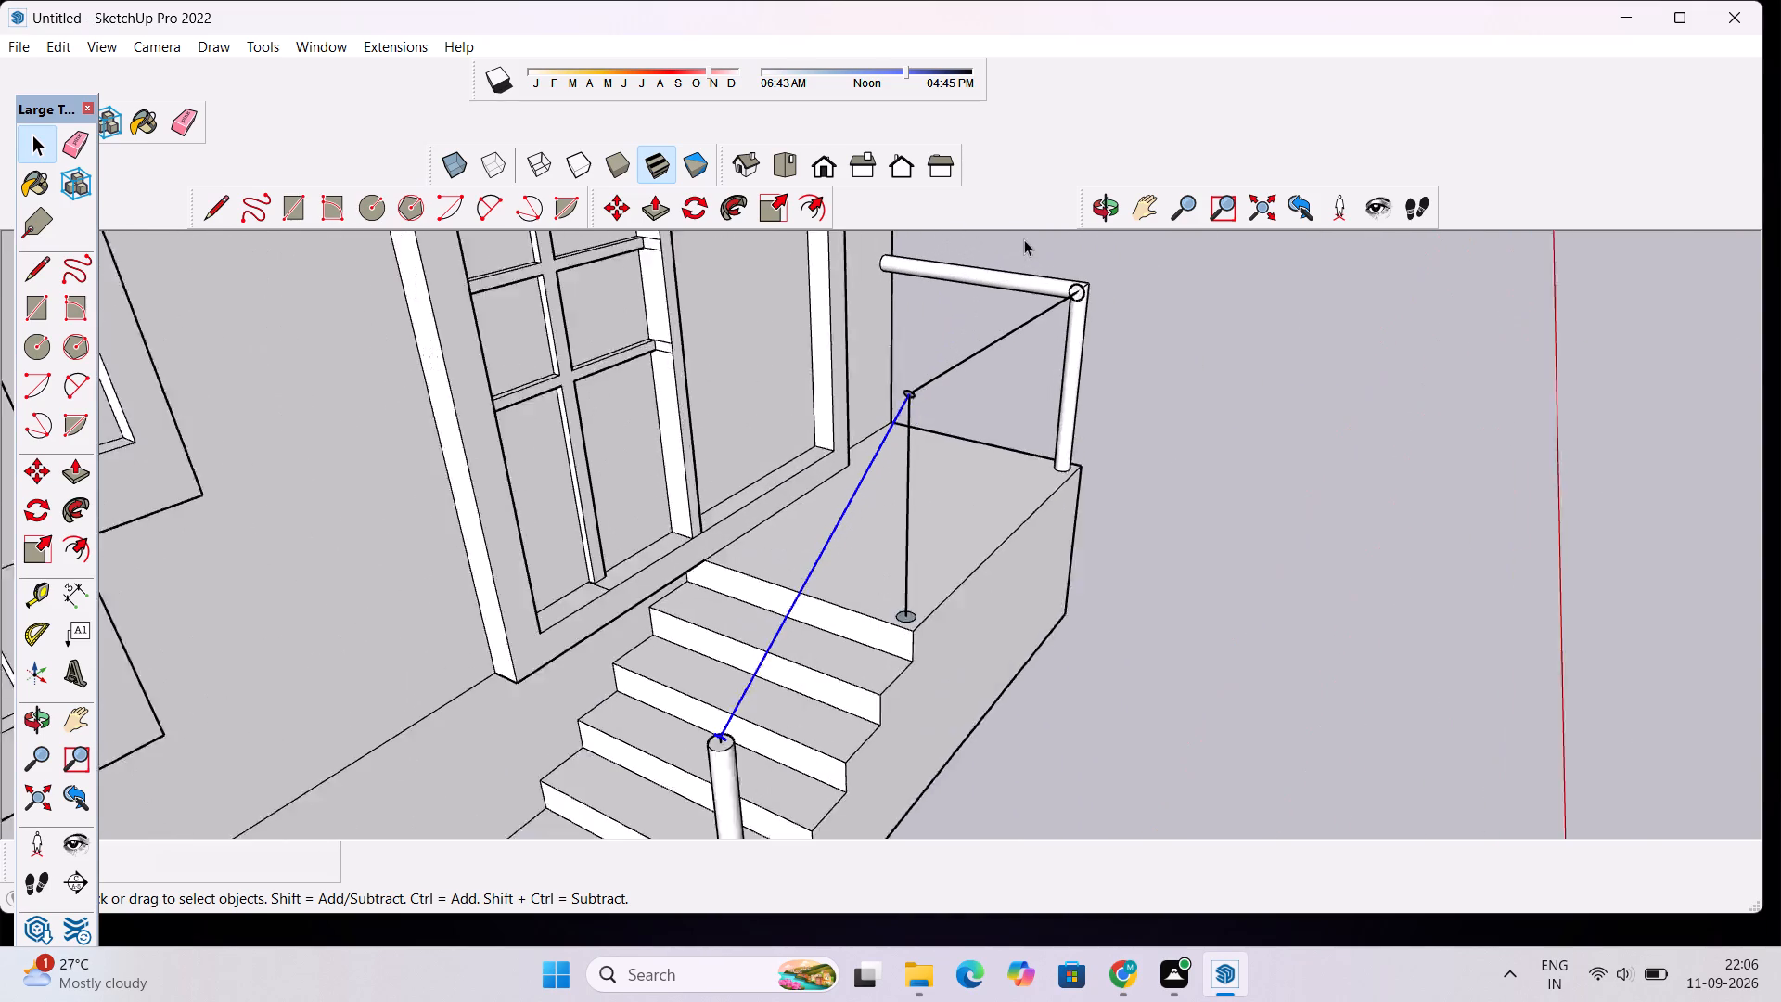
scroll(1024, 239, "up", 2)
scroll(948, 421, "up", 4)
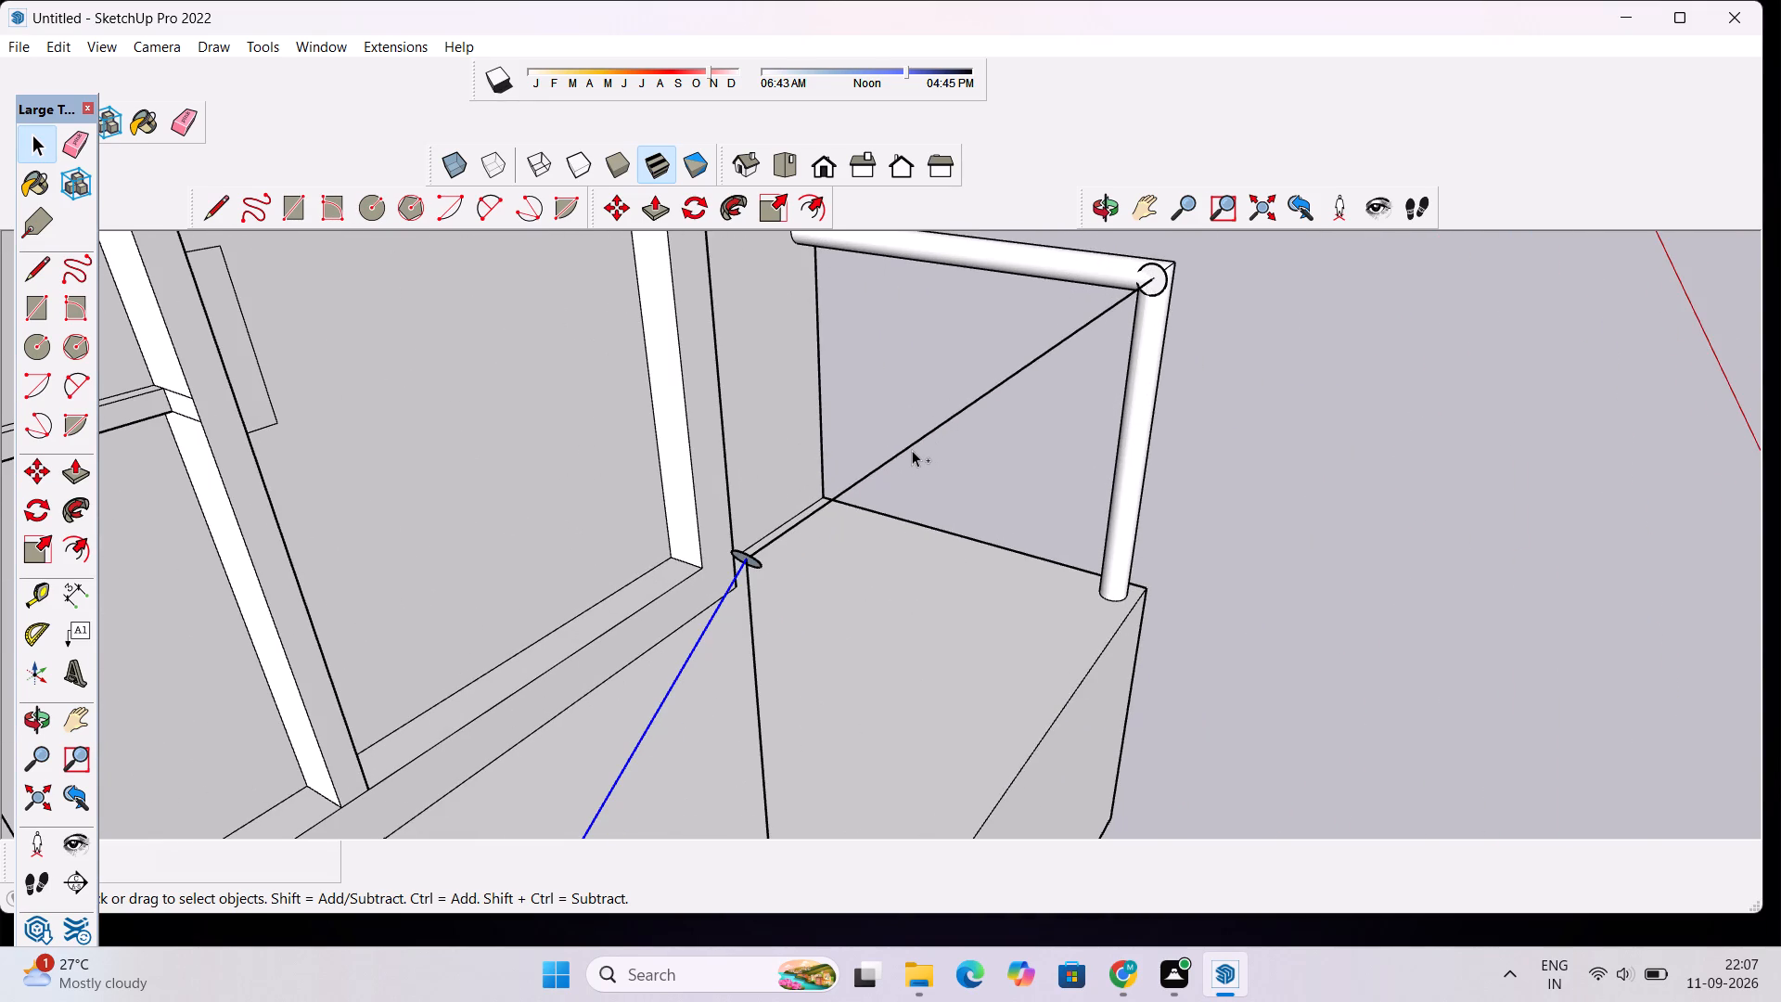
left_click(914, 444, "ctrl")
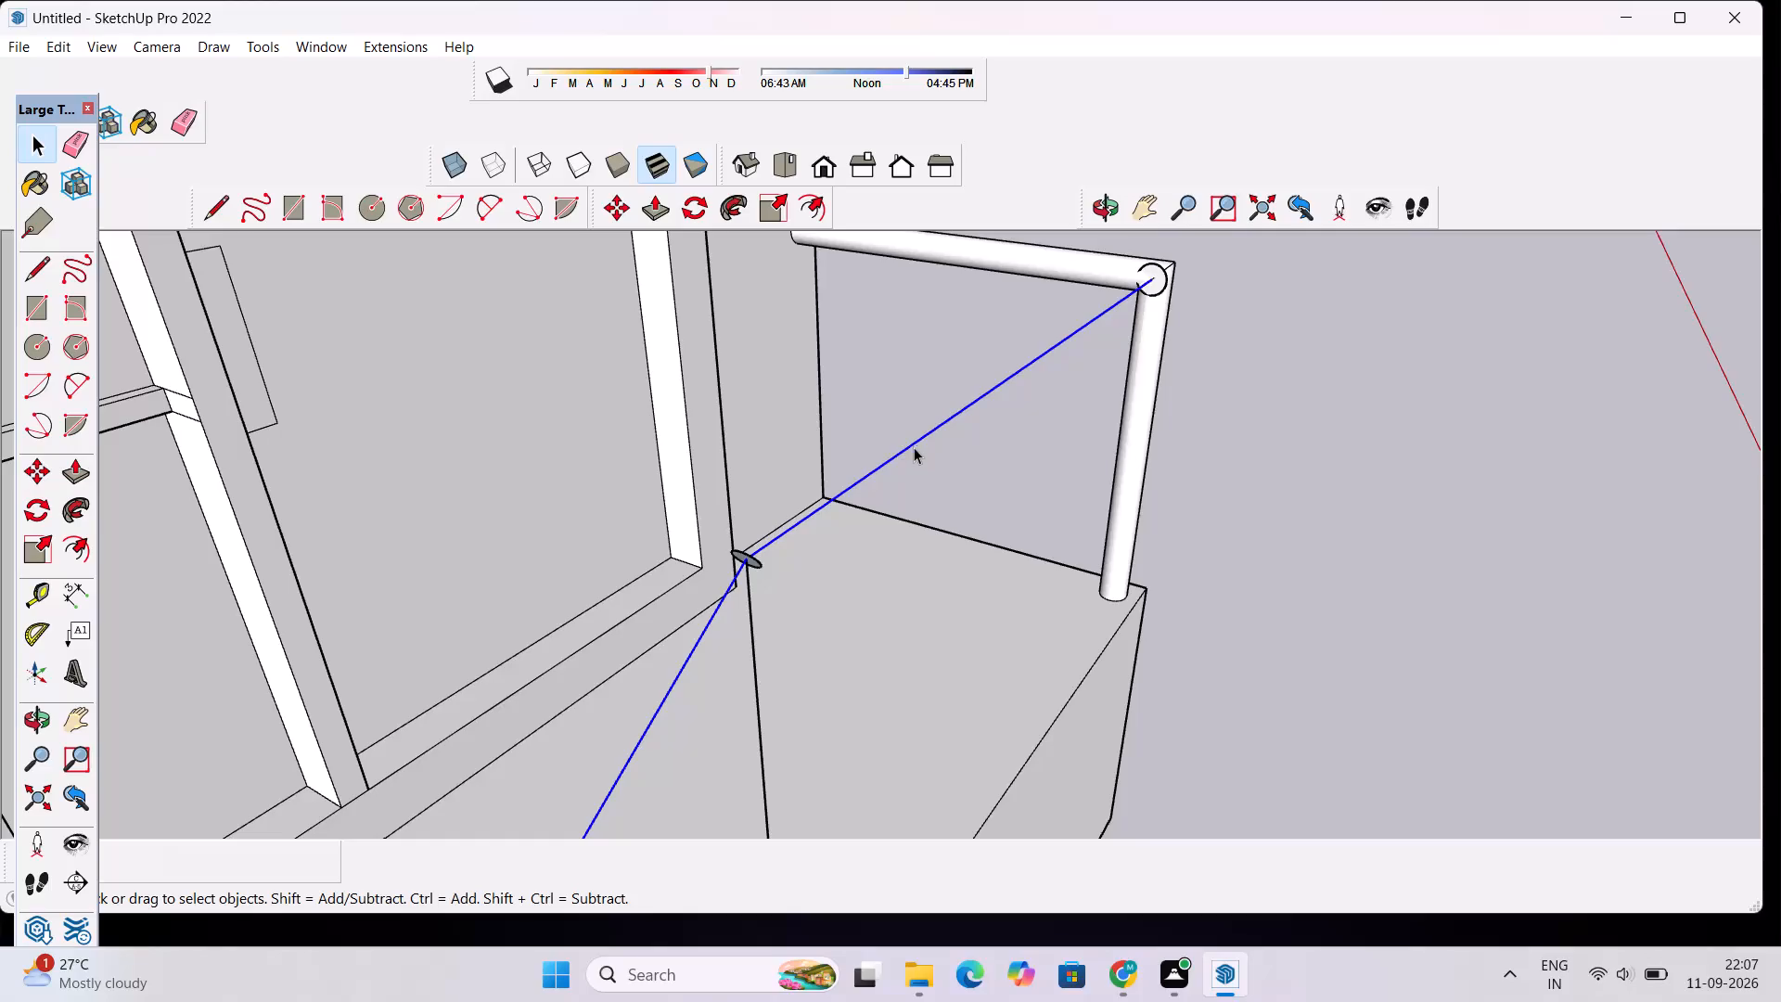
scroll(170, 523, "down", 1)
left_click(85, 514)
scroll(286, 417, "down", 6)
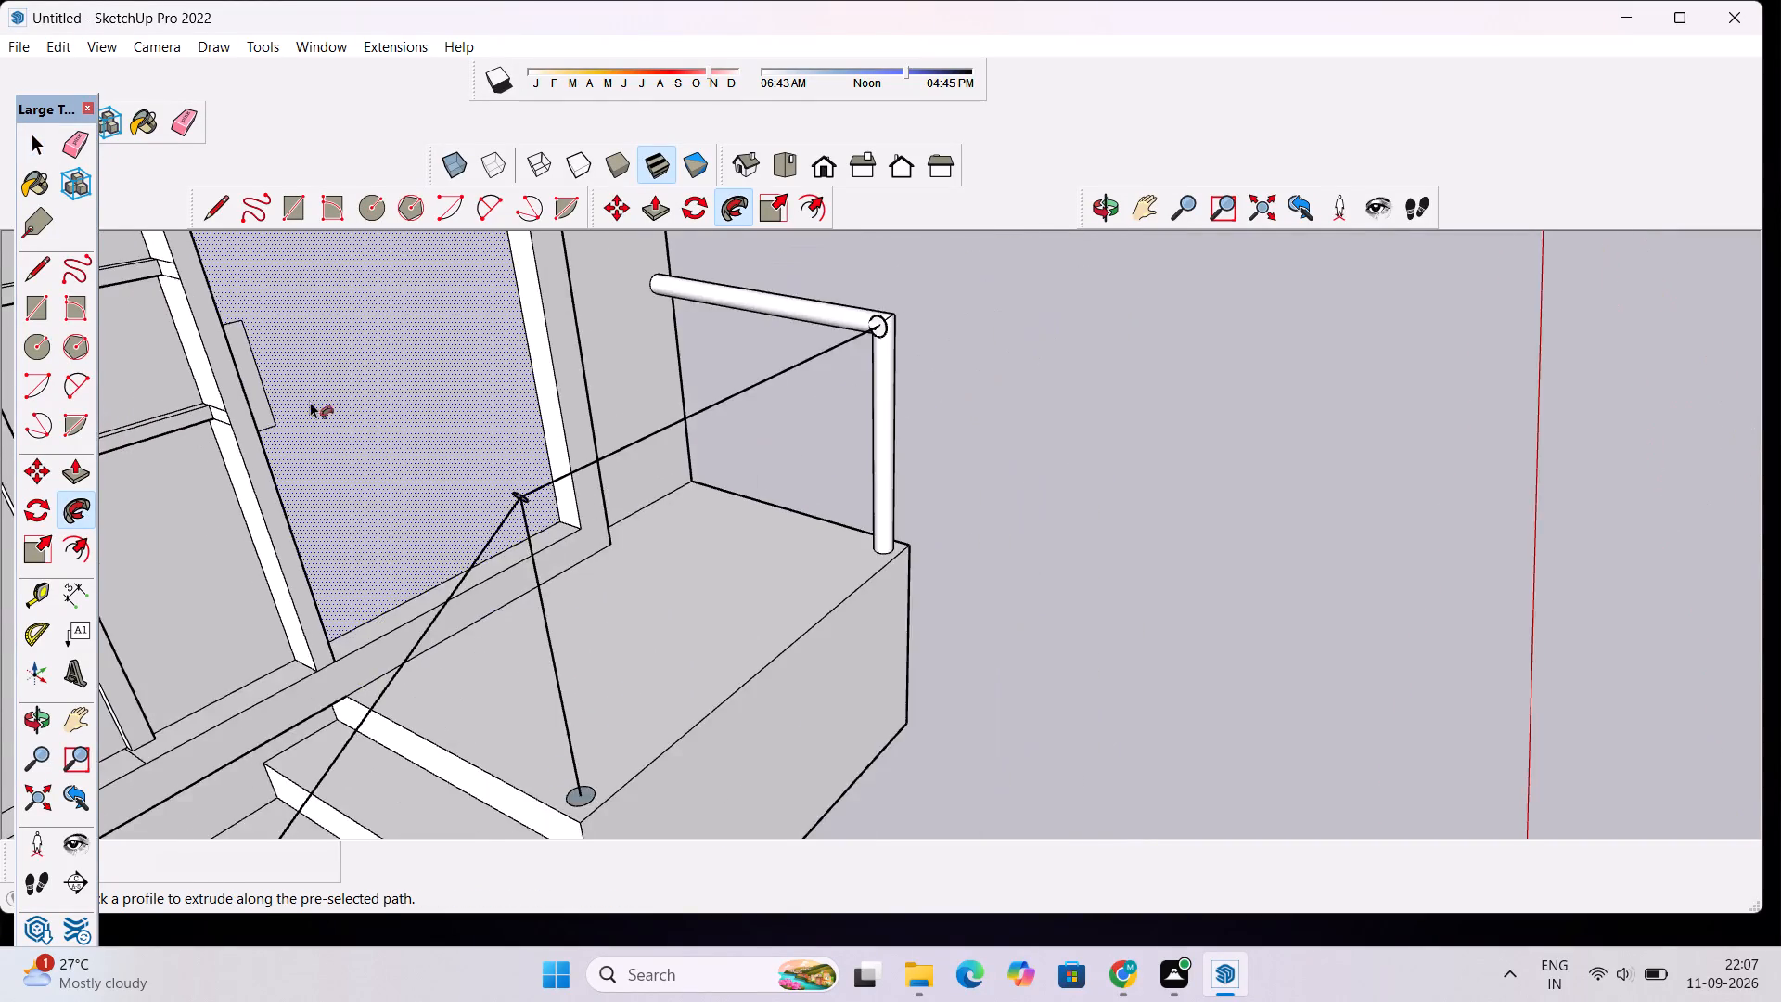
scroll(310, 402, "down", 2)
scroll(417, 489, "down", 9)
scroll(355, 599, "up", 9)
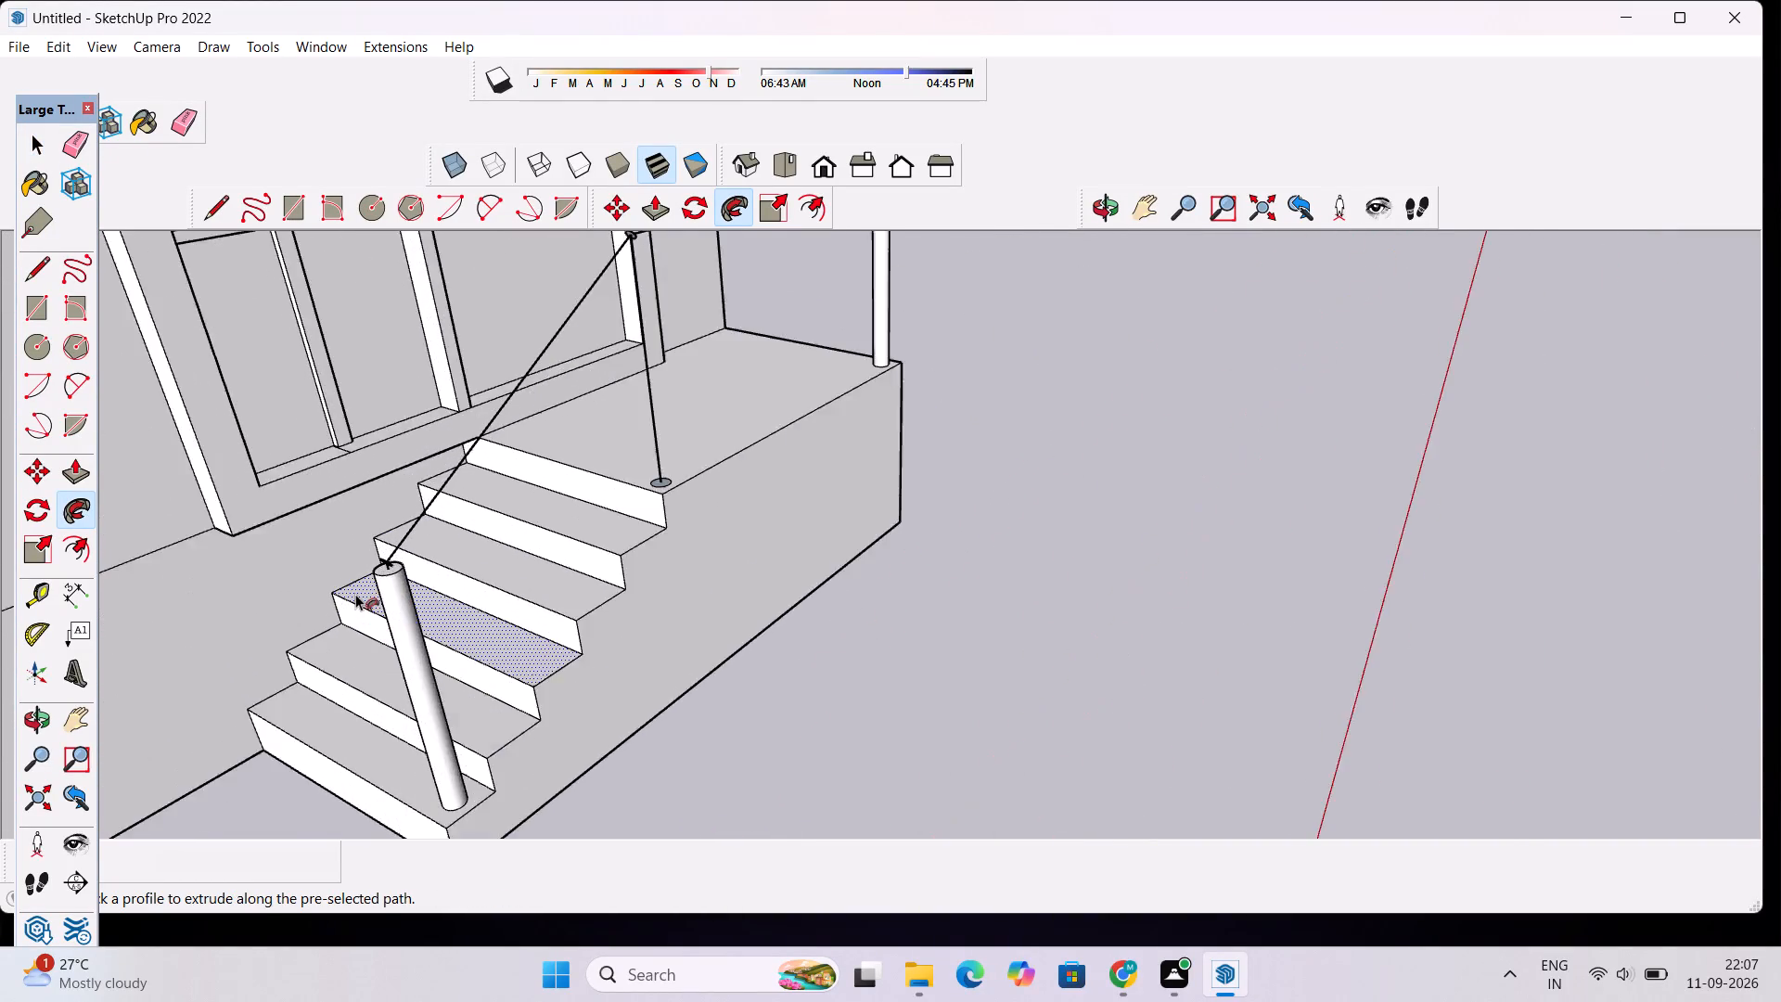
scroll(355, 594, "up", 14)
scroll(583, 461, "down", 5)
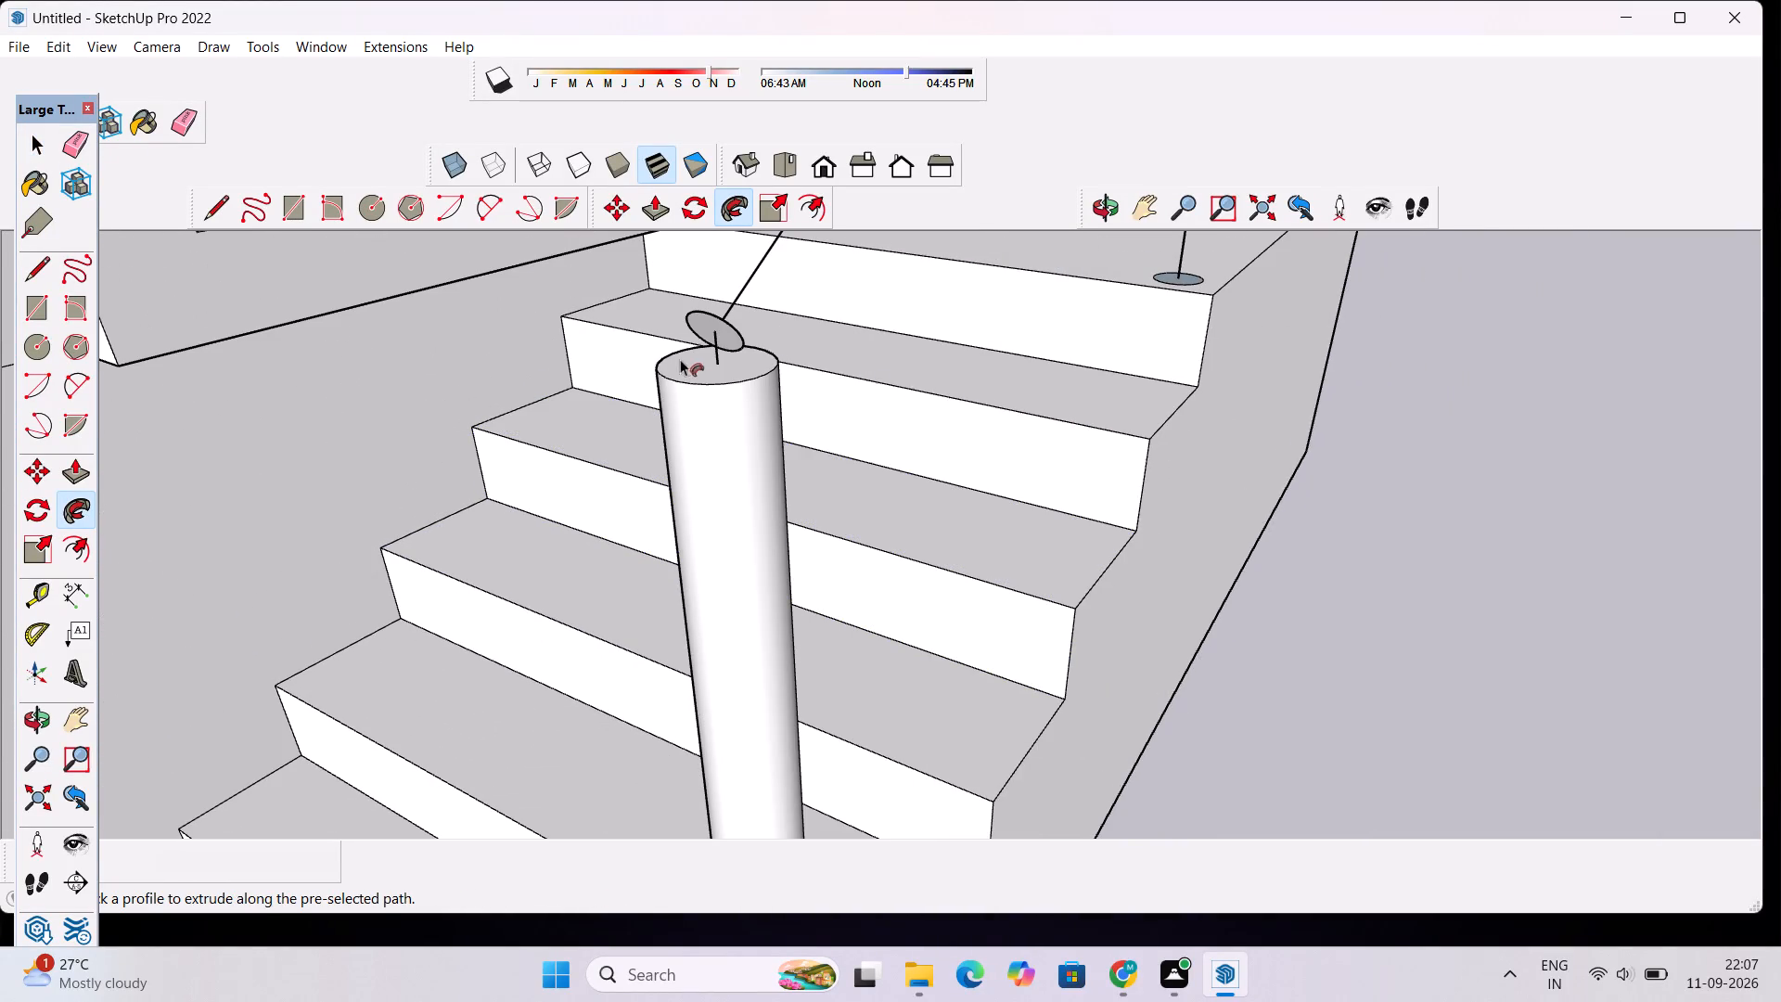
left_click(705, 329)
Examine the swept handrail along the stair slope and the front landing from several angles.
scroll(705, 329, "down", 17)
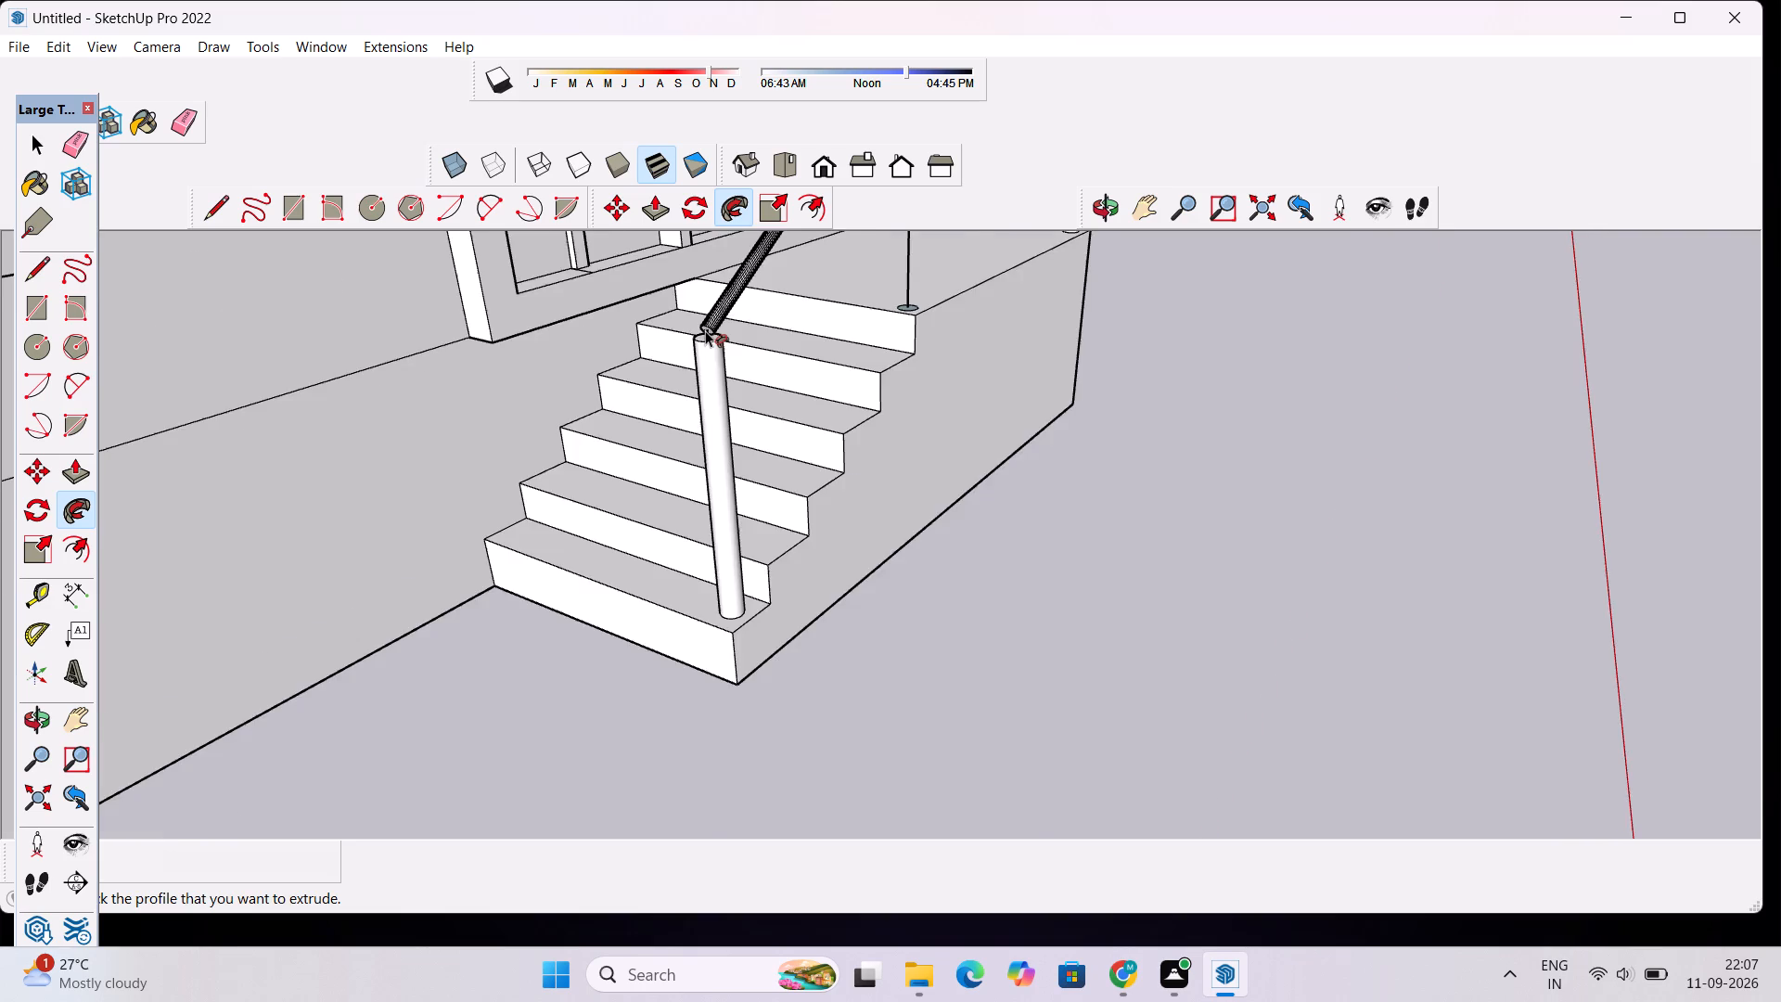
scroll(705, 330, "down", 20)
scroll(826, 237, "up", 10)
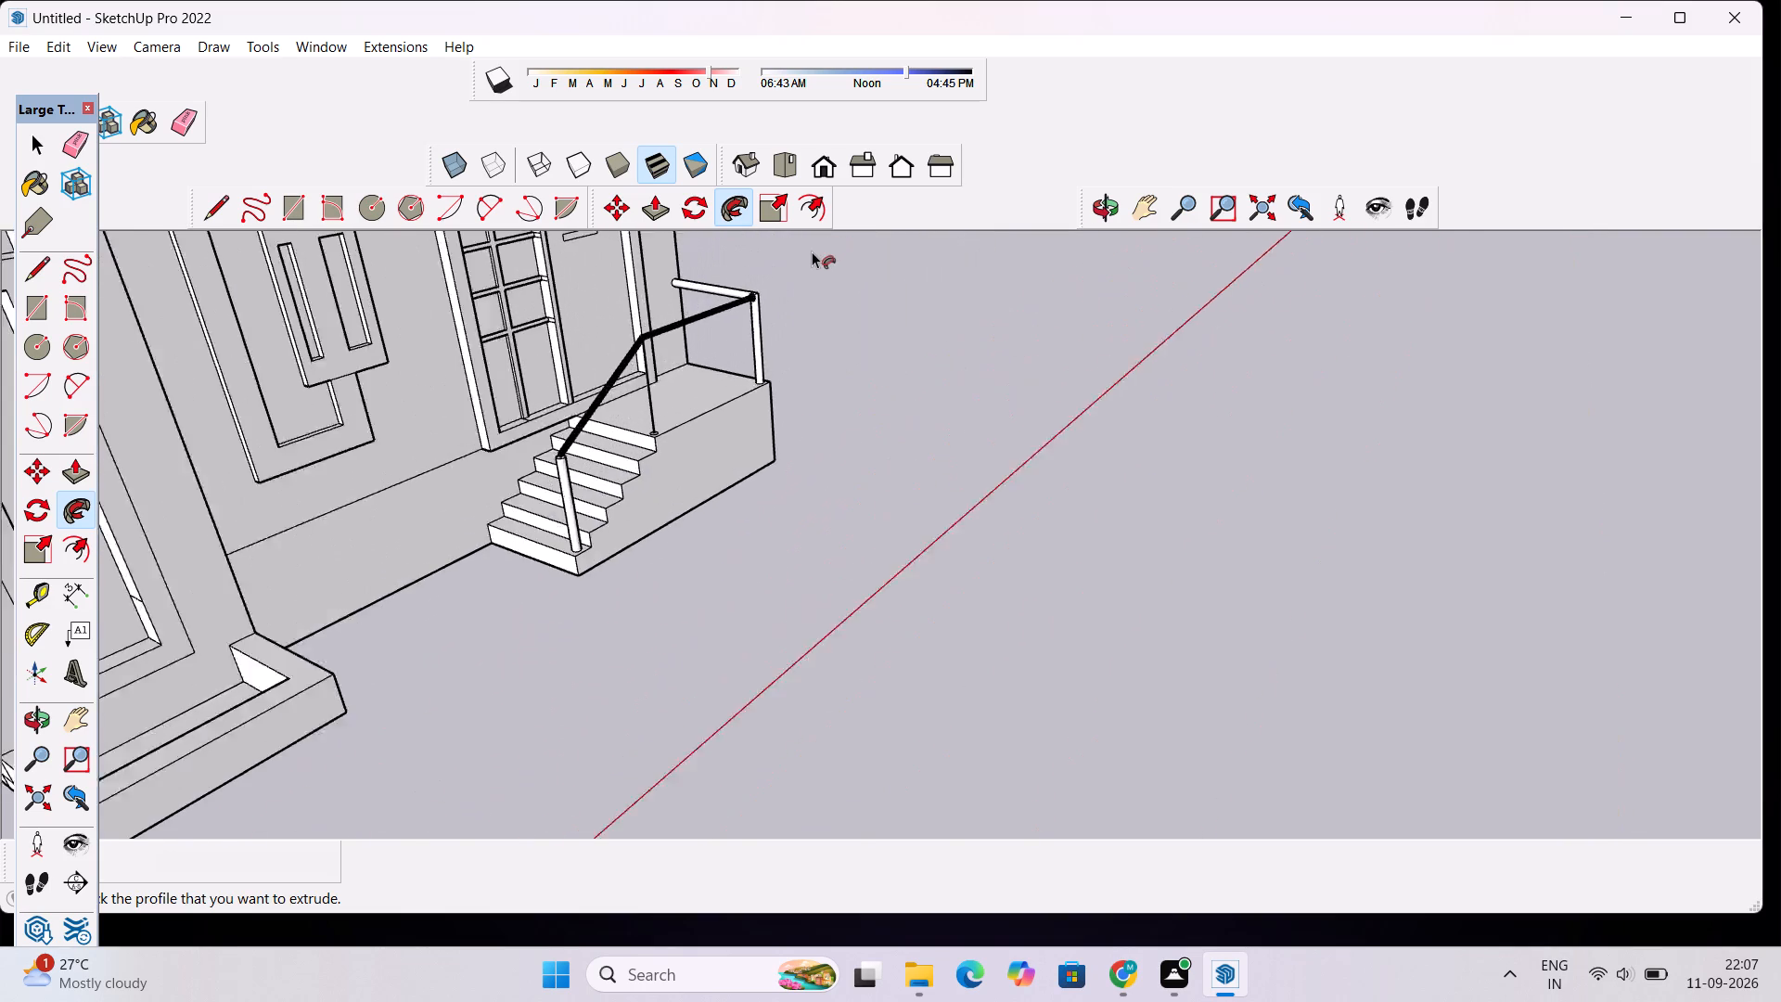
scroll(812, 251, "up", 4)
scroll(624, 449, "up", 5)
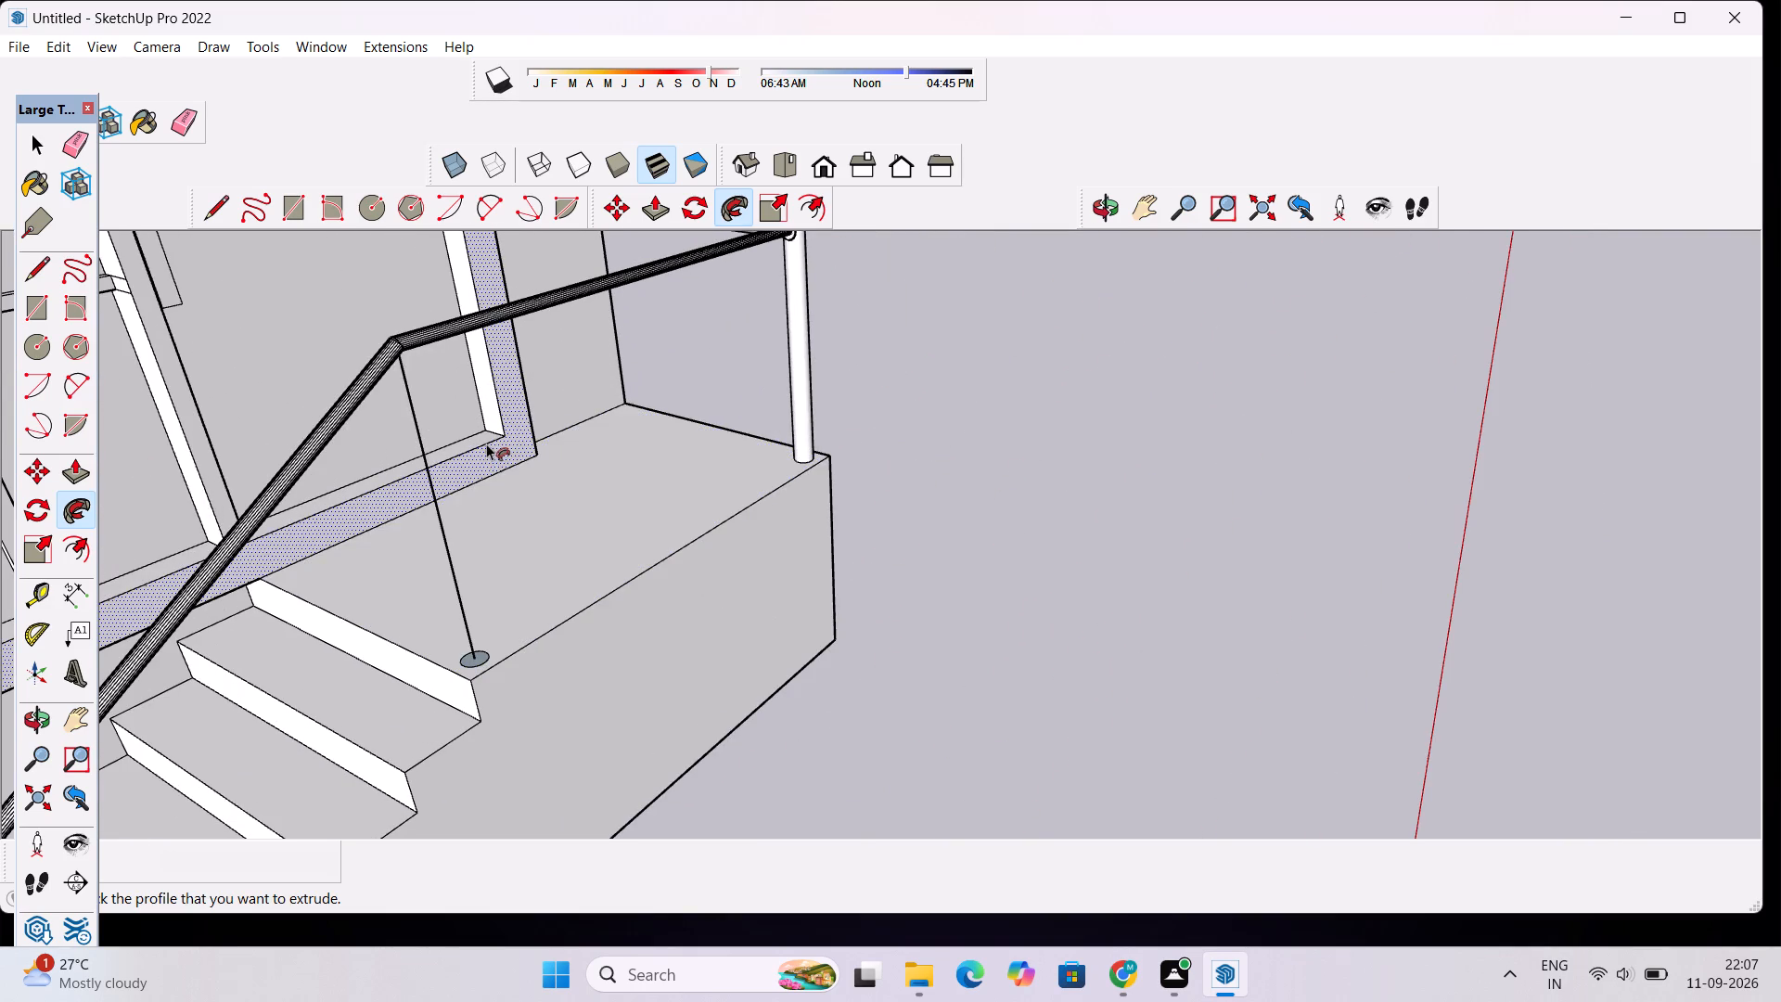
scroll(494, 435, "down", 4)
left_click(1112, 204)
left_click_drag(1106, 345, 957, 400)
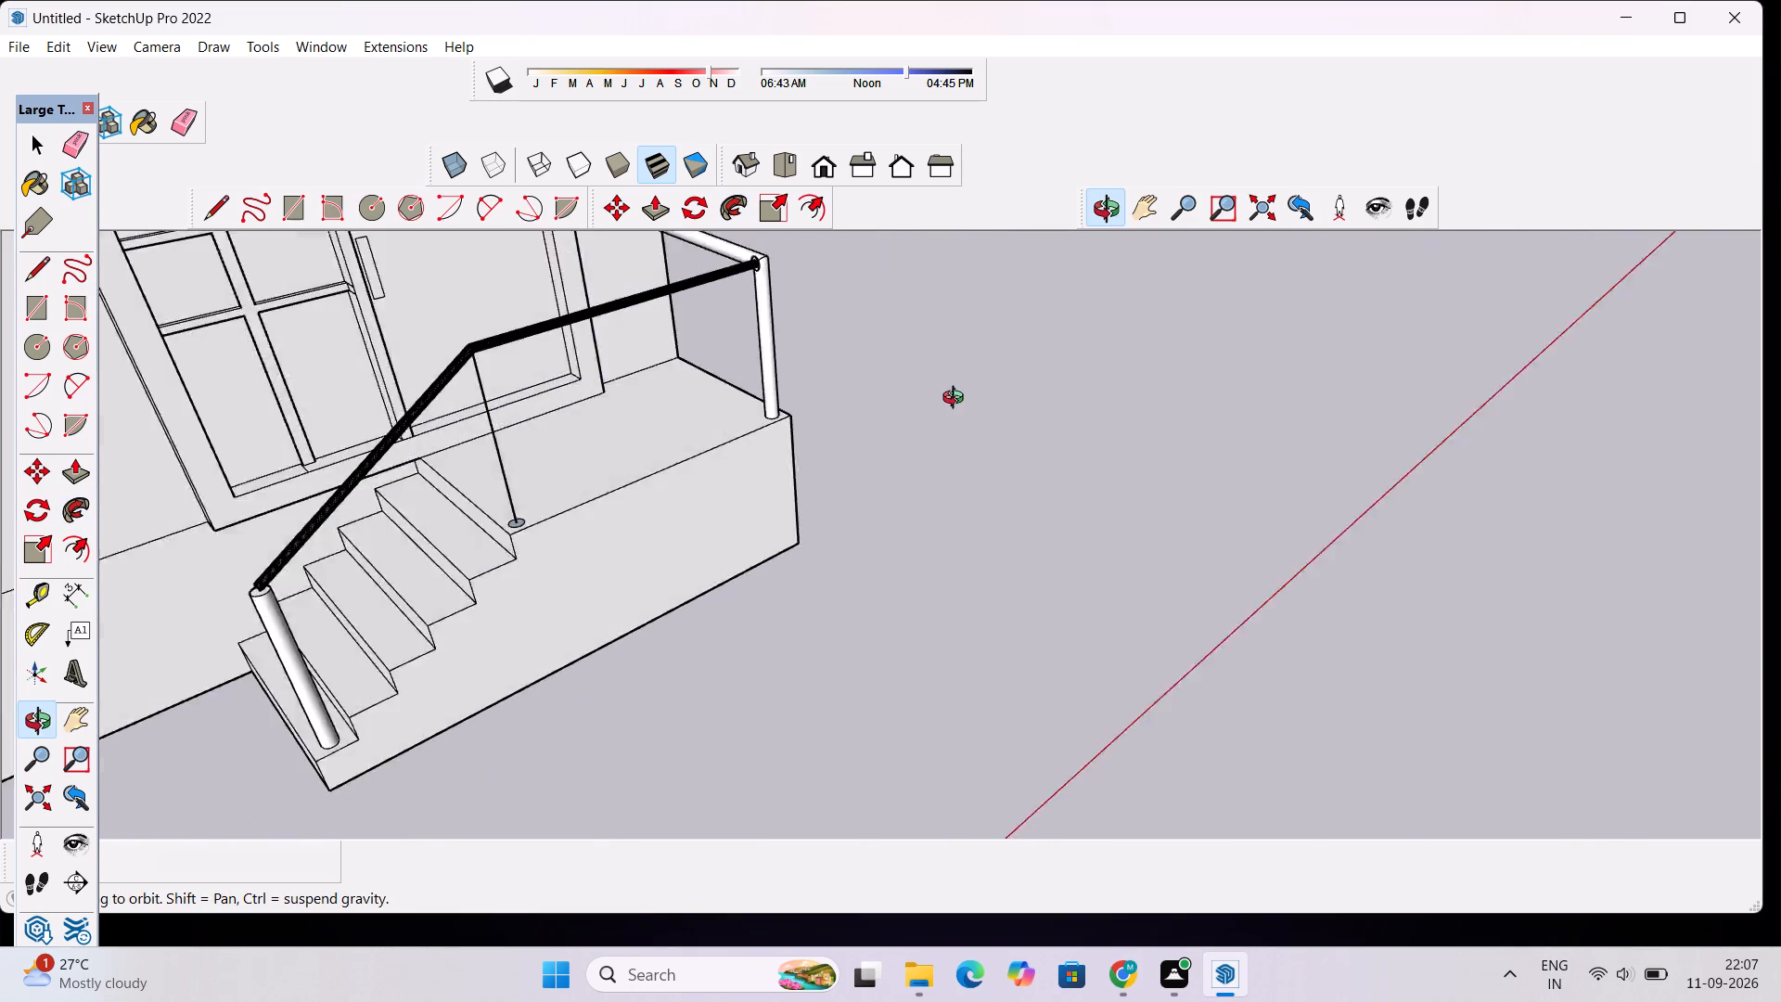
left_click_drag(957, 400, 776, 449)
Rebuild the post at the stair top by sweeping the small circle on the landing along its vertical guide line with Follow Me.
scroll(633, 268, "up", 6)
scroll(617, 333, "down", 8)
scroll(609, 236, "up", 15)
scroll(625, 305, "down", 3)
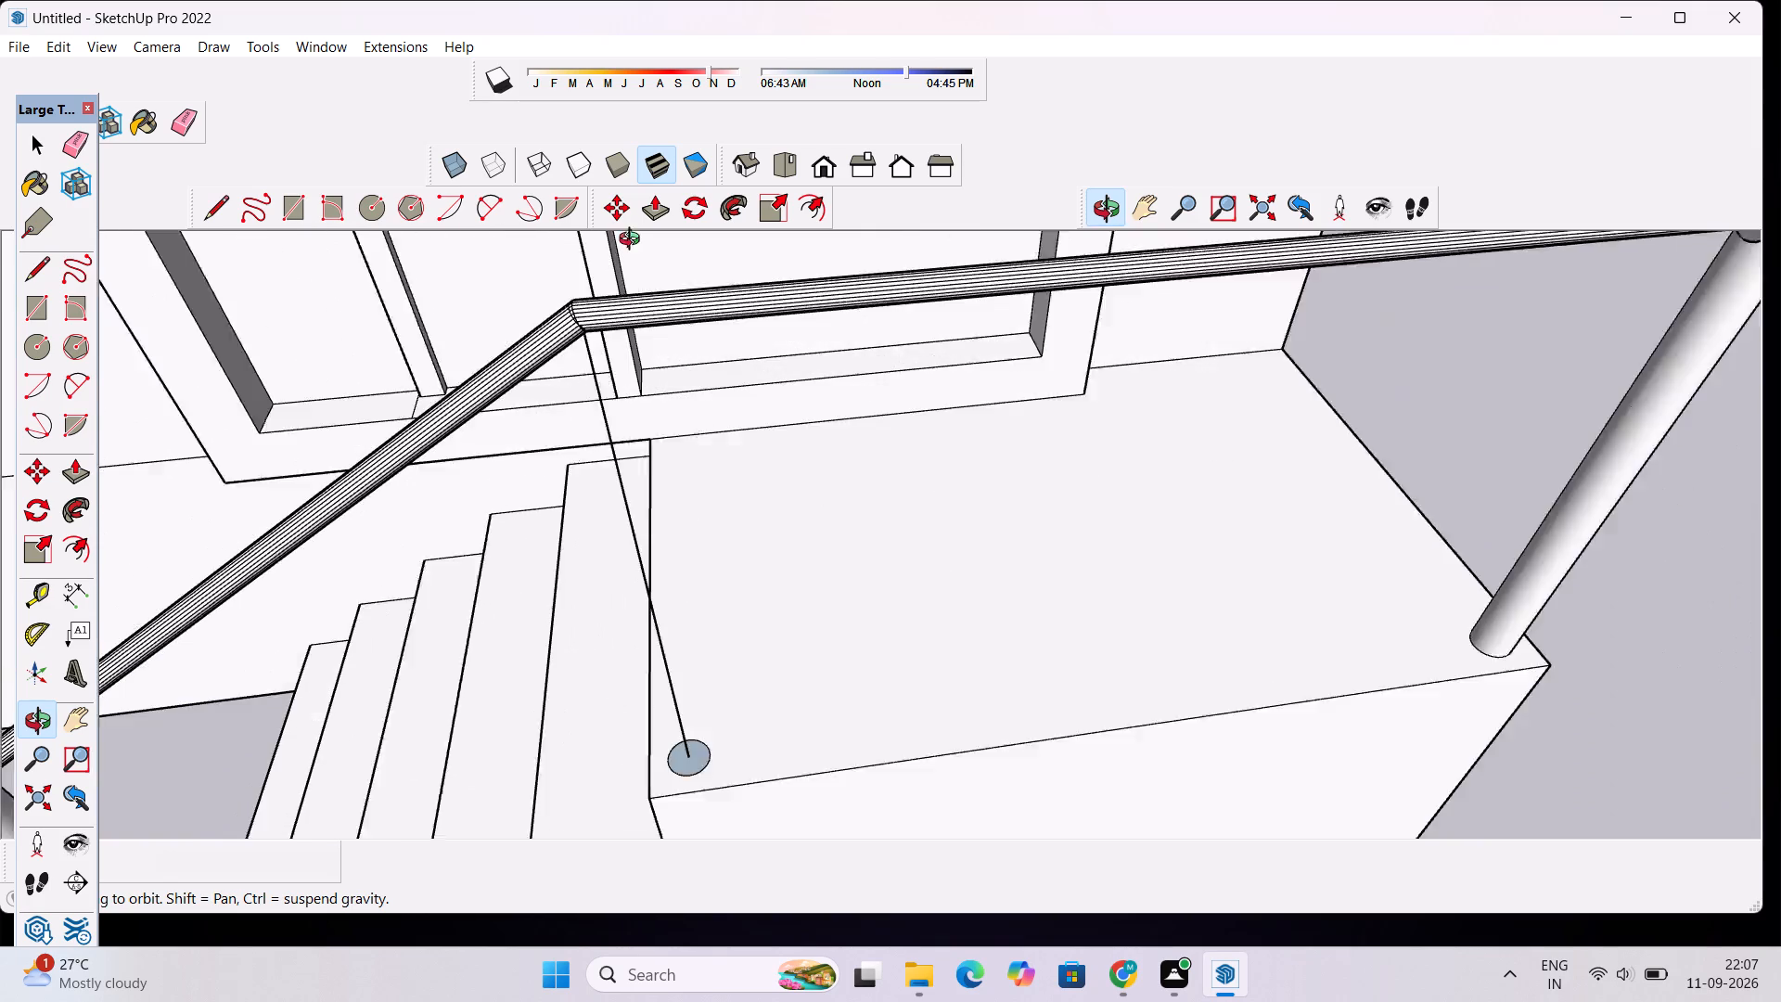
scroll(634, 241, "down", 7)
scroll(675, 523, "up", 4)
key("space")
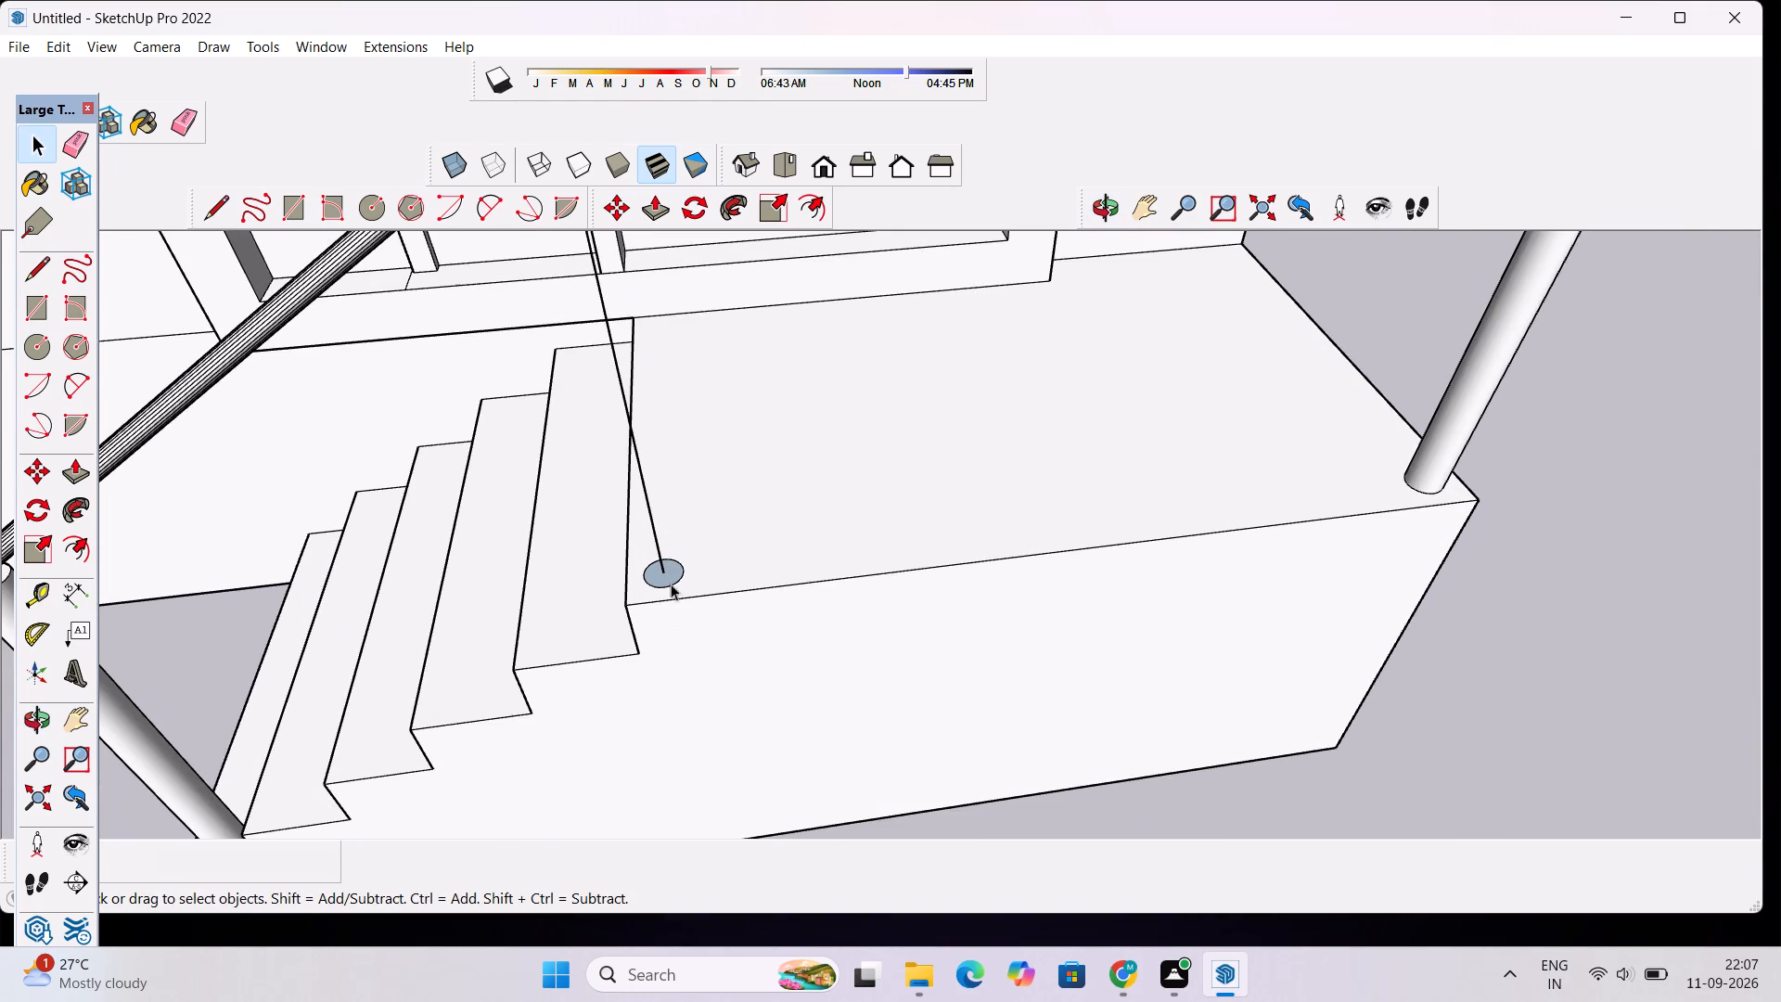
left_click(668, 574)
double_click(668, 576)
left_click(661, 552, "ctrl")
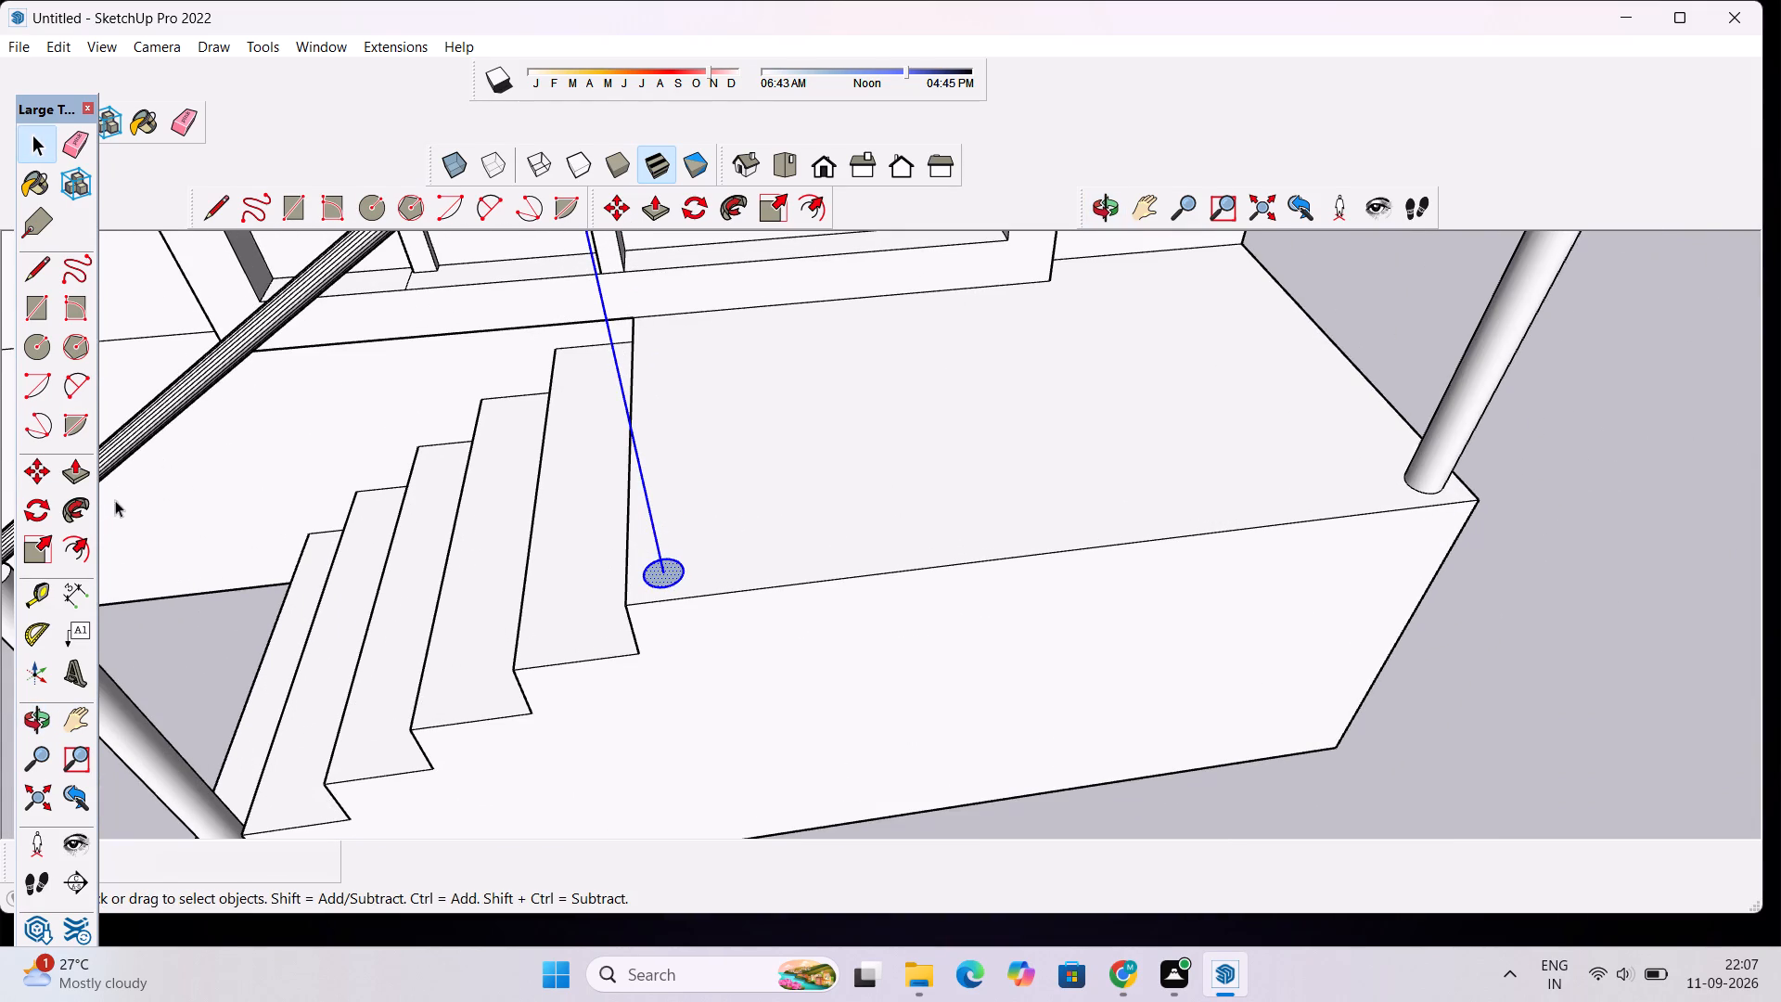
left_click(88, 510)
left_click(655, 572)
scroll(655, 572, "down", 12)
key("space")
Examine the completed entrance railing and the whole front facade, including the roof terrace, from several angles.
left_click(1104, 218)
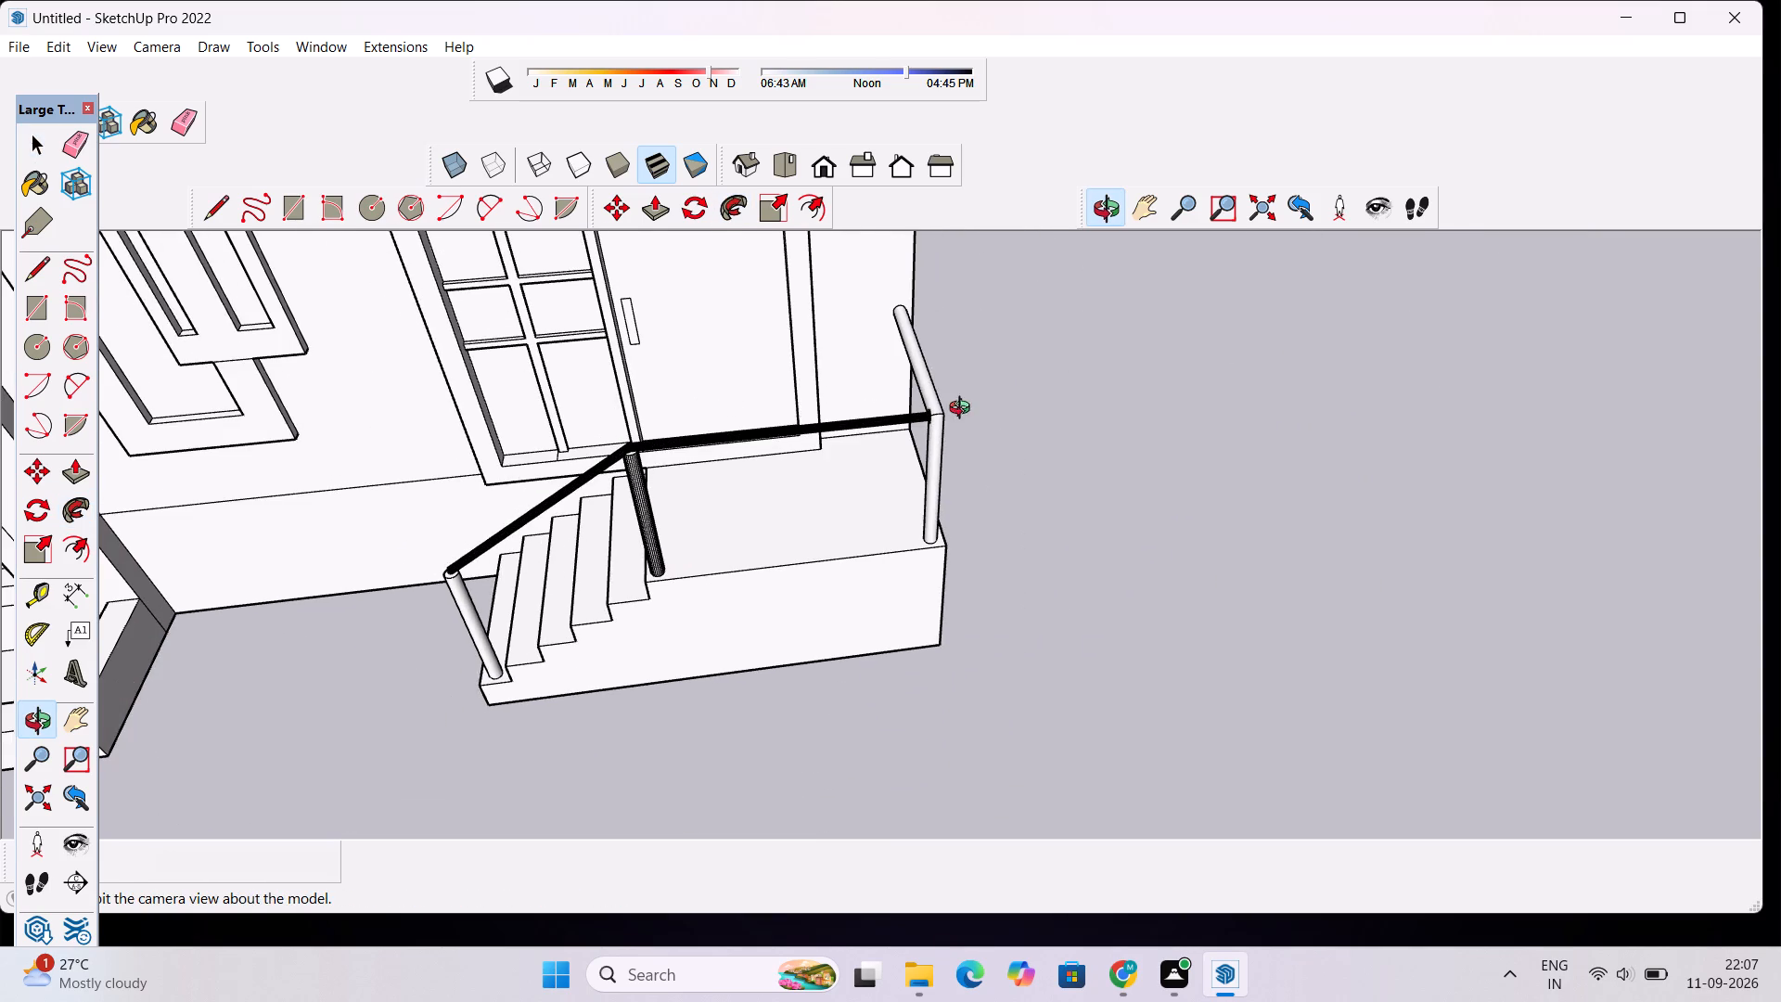
left_click_drag(869, 499, 1263, 348)
scroll(1085, 441, "down", 8)
scroll(1083, 444, "up", 4)
left_click_drag(1101, 458, 1095, 463)
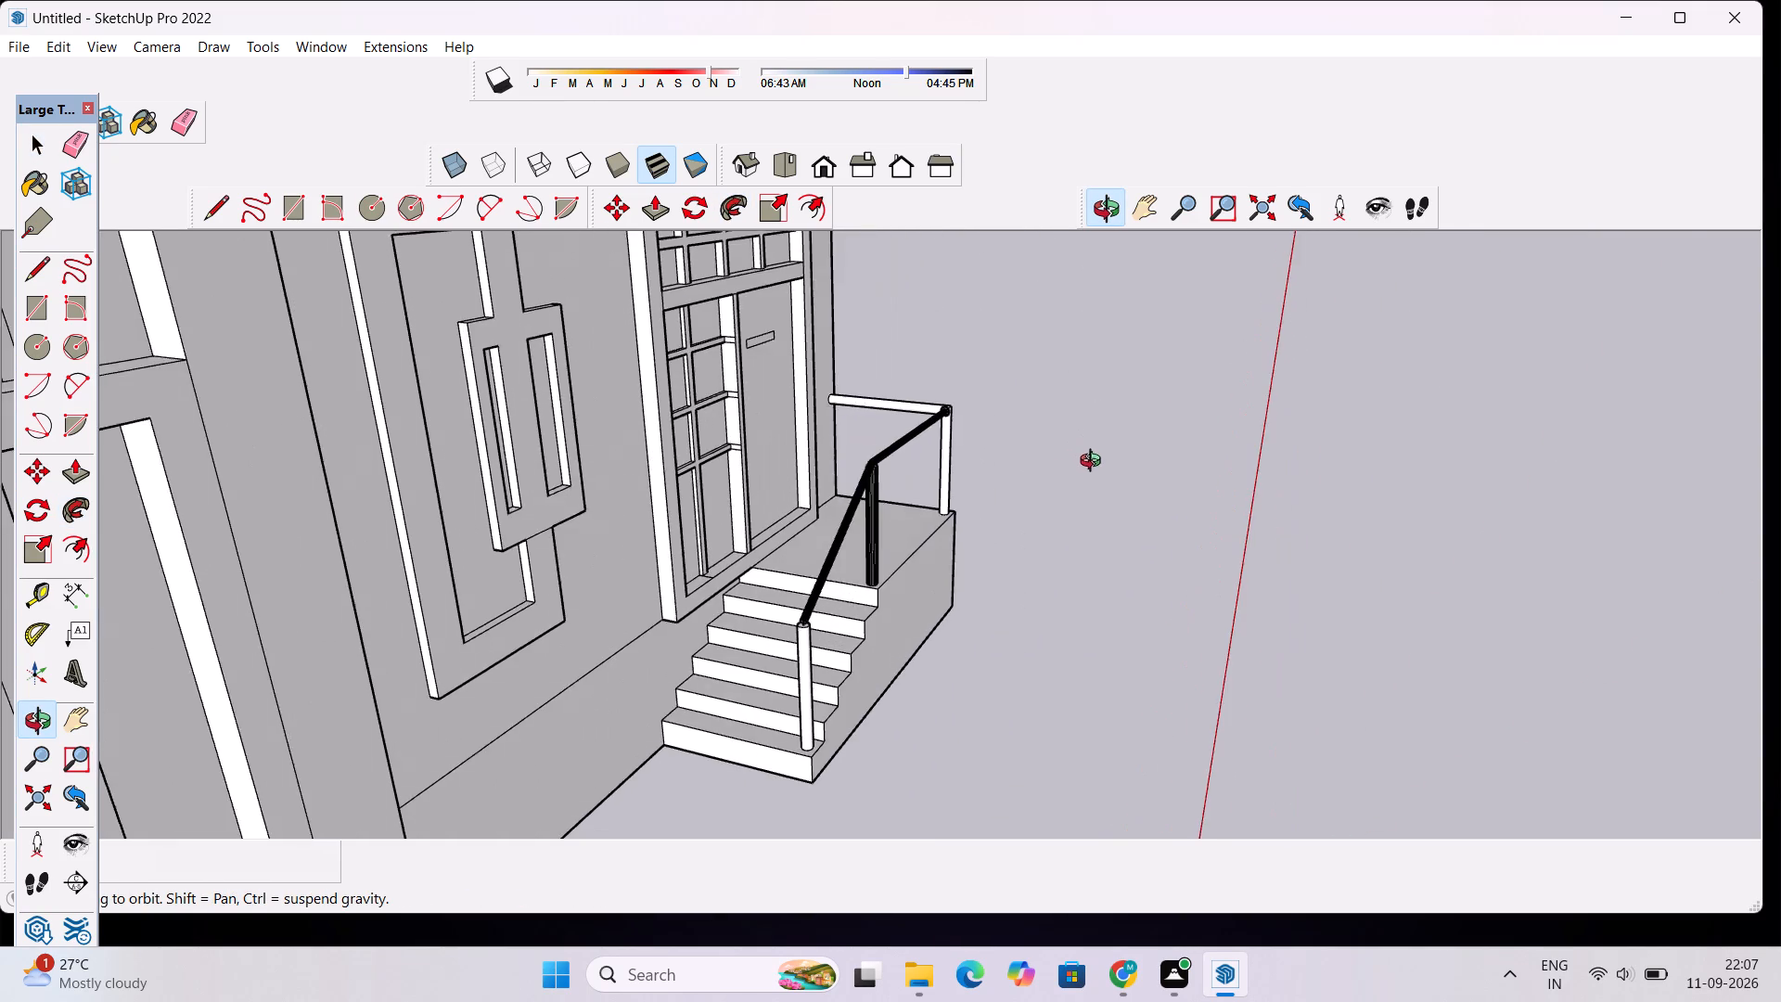
left_click_drag(1095, 463, 901, 480)
scroll(890, 480, "down", 5)
left_click_drag(922, 565, 878, 459)
scroll(871, 452, "up", 2)
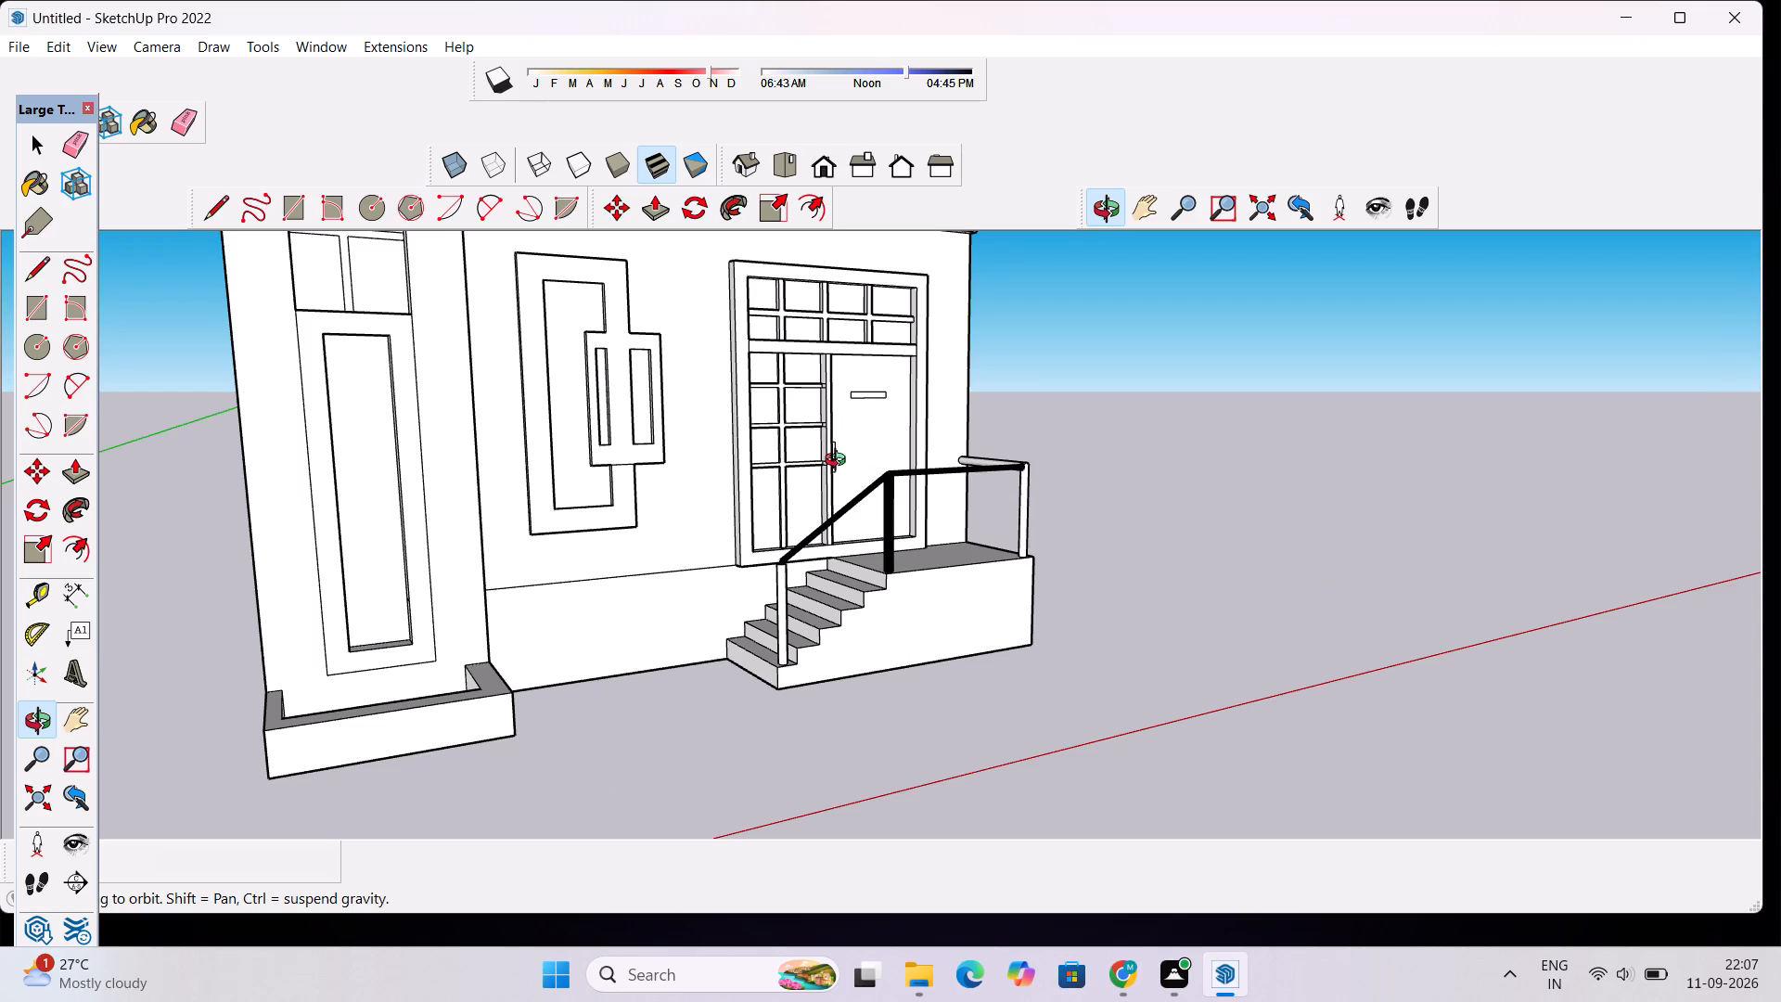
scroll(848, 455, "down", 3)
left_click_drag(891, 424, 813, 540)
scroll(829, 510, "down", 7)
left_click_drag(979, 553, 875, 486)
scroll(839, 356, "up", 4)
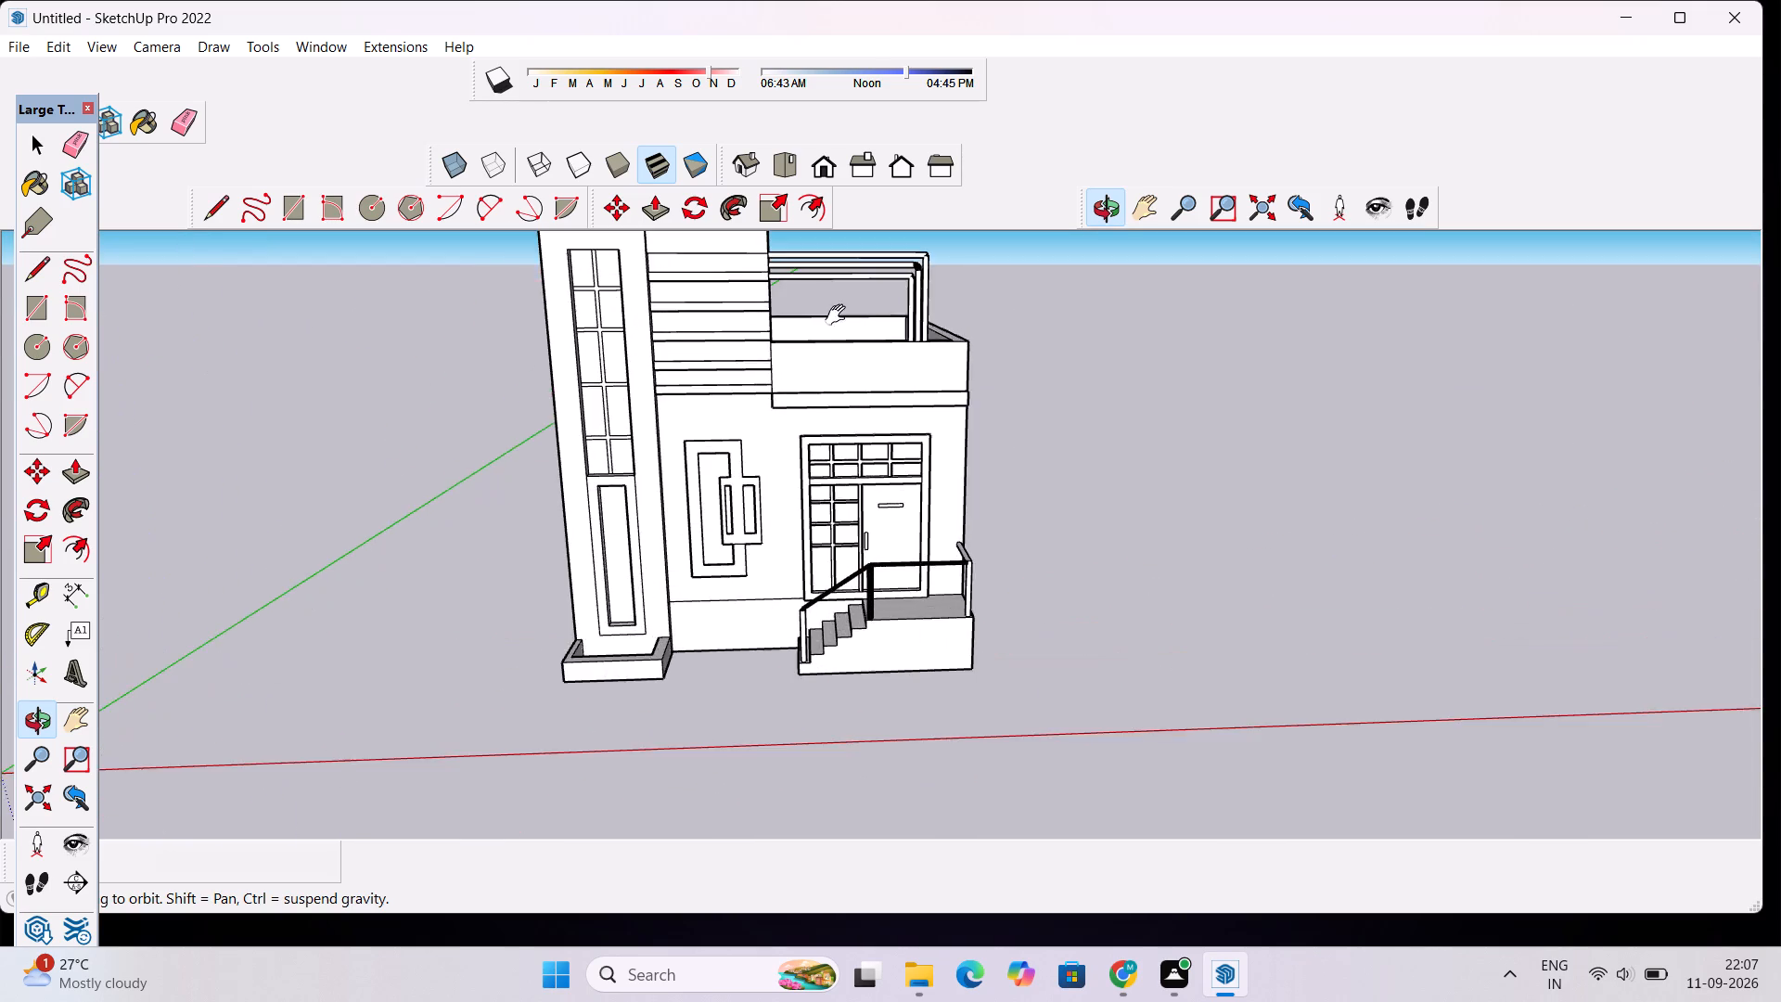
left_click_drag(839, 315, 830, 464, "shift")
scroll(835, 470, "up", 2)
left_click_drag(1035, 502, 795, 549)
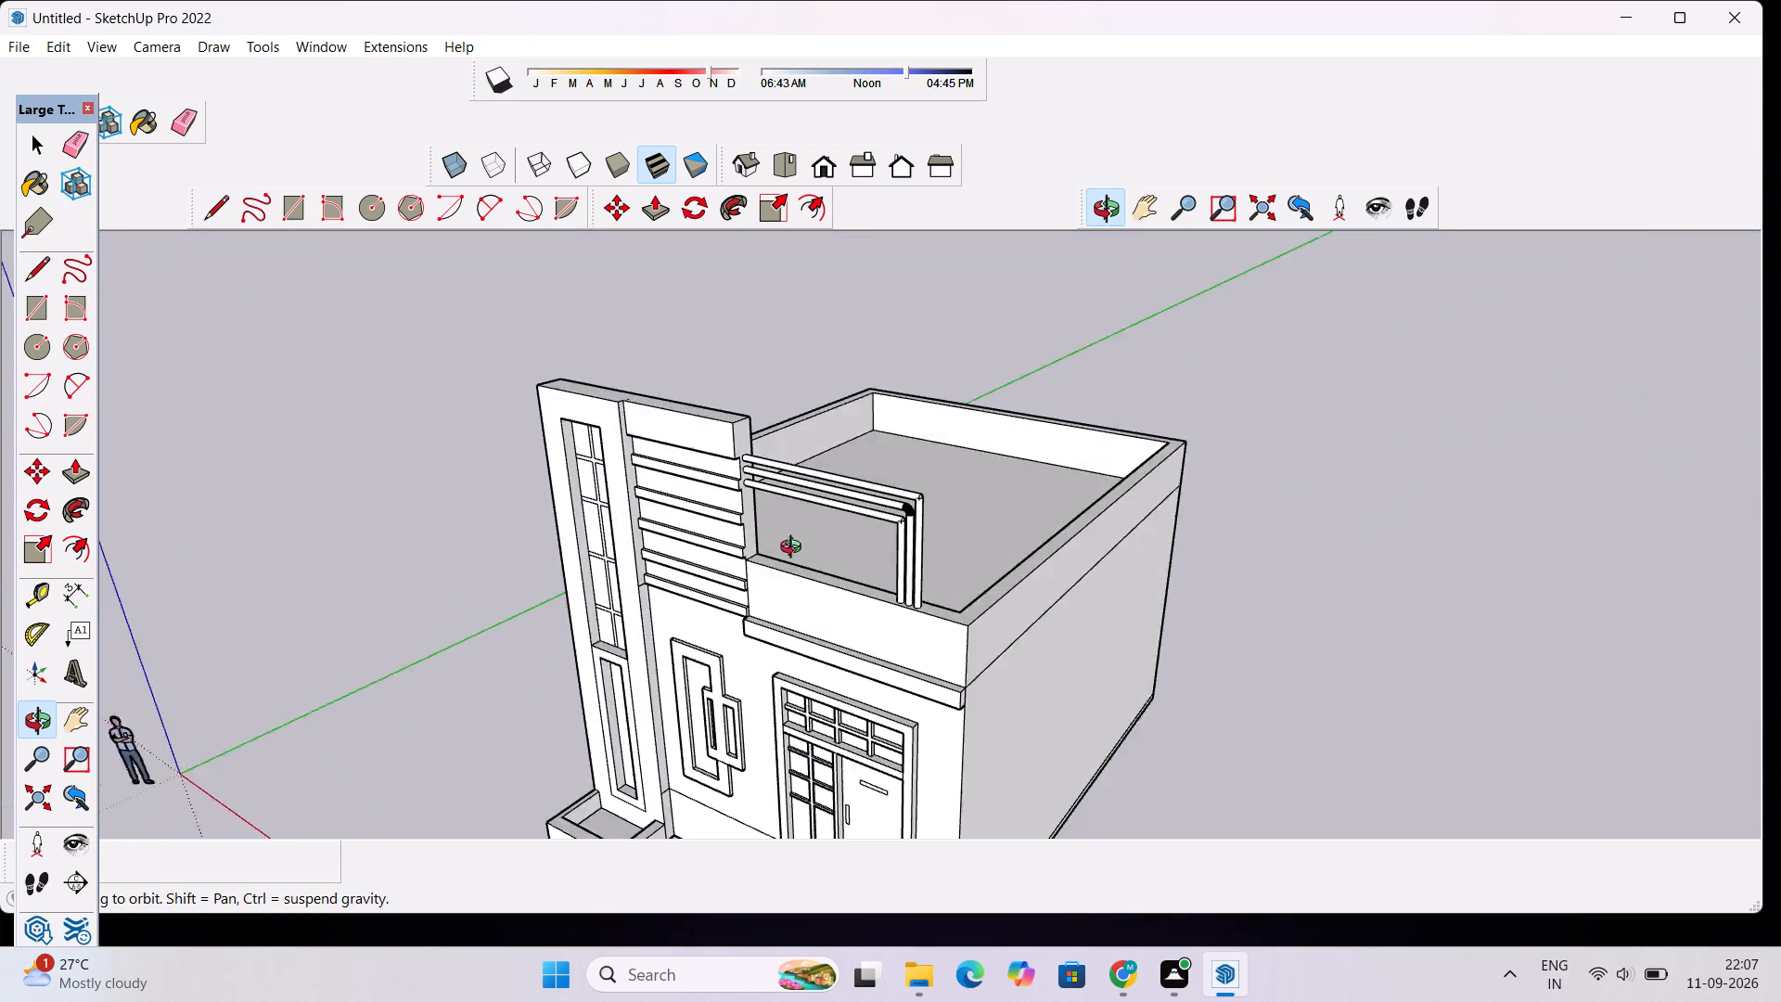
left_click_drag(795, 549, 921, 417)
scroll(918, 409, "down", 3)
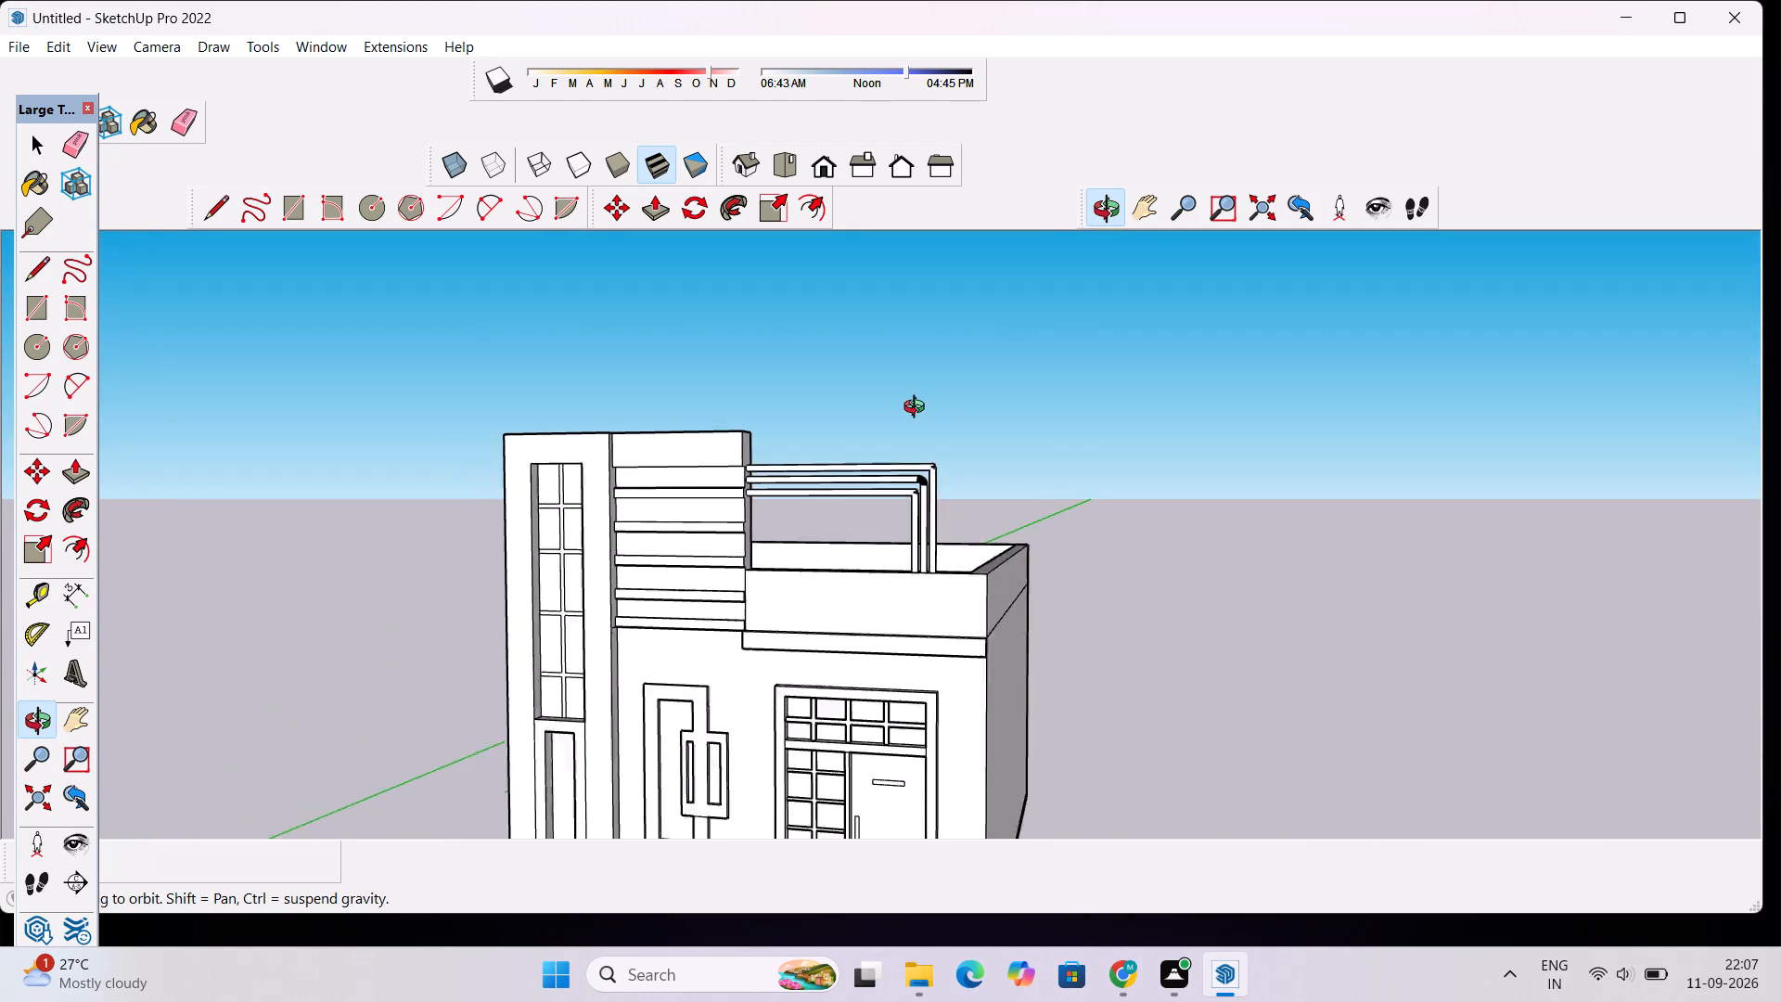
scroll(918, 409, "down", 1)
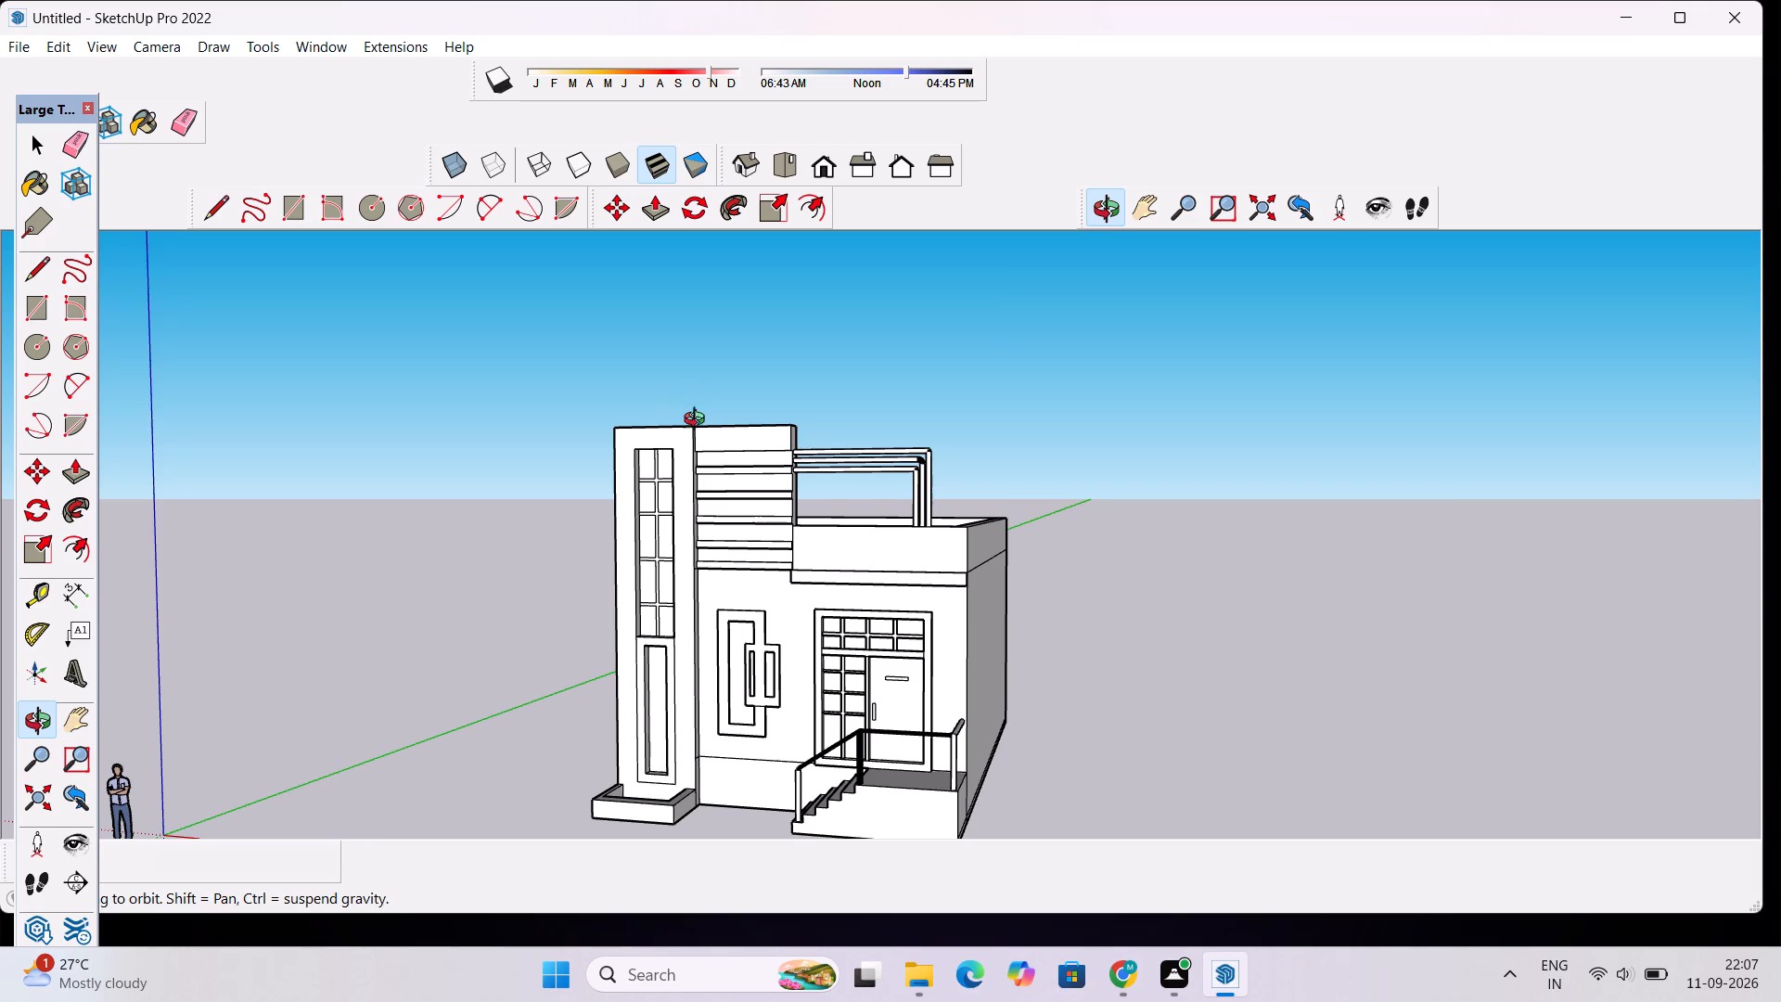
scroll(803, 501, "down", 5)
left_click_drag(795, 534, 926, 607)
Draw a ground line about 9' 6" long from the bottom step's outer side to the planter wall, closing a strip along the facade.
scroll(815, 701, "up", 4)
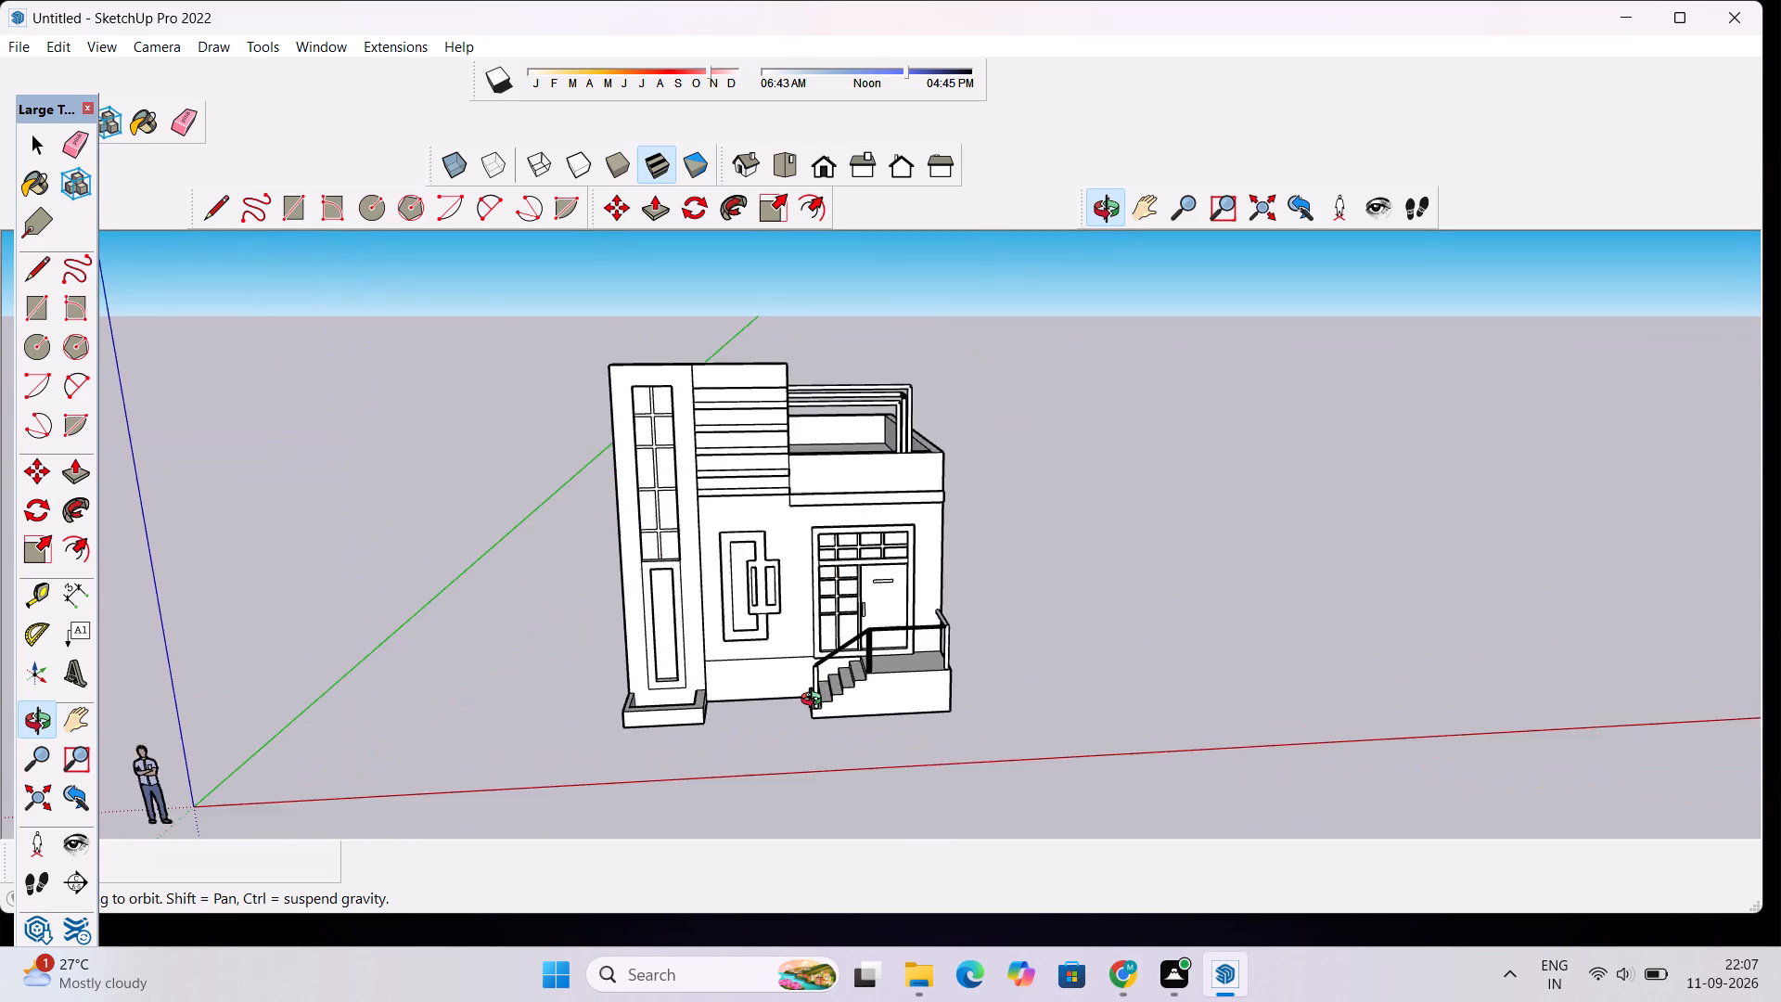
scroll(815, 701, "up", 8)
key("l")
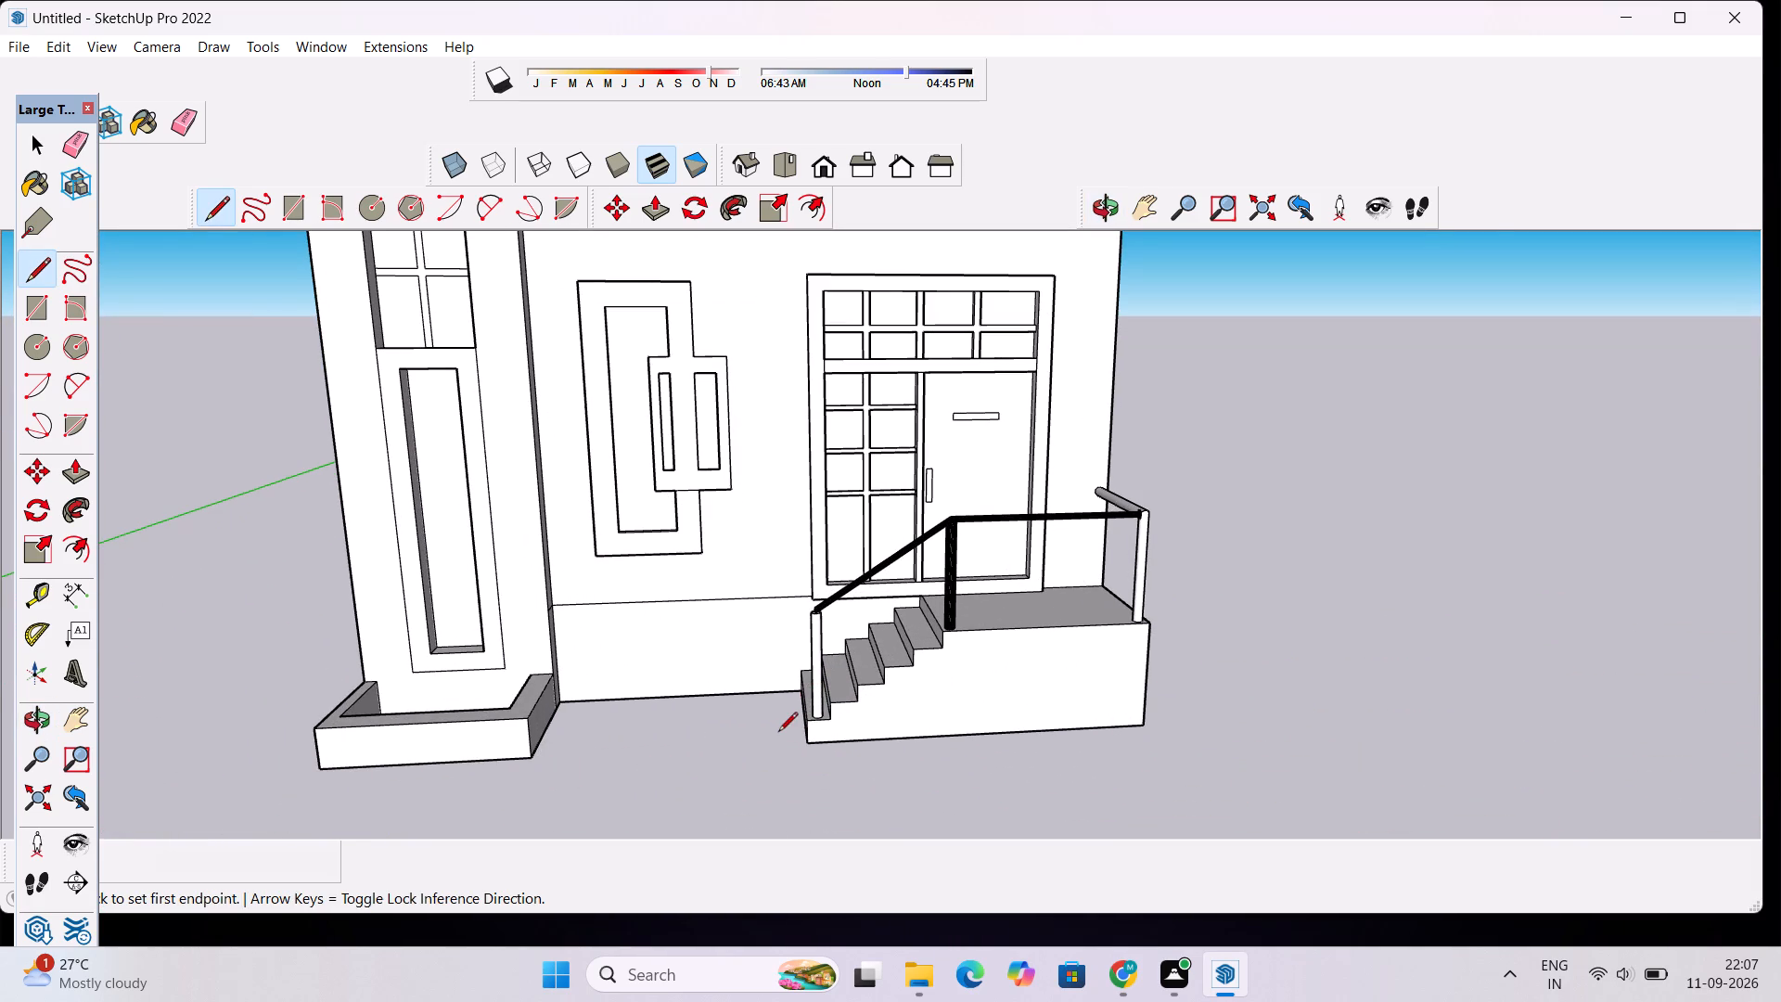
scroll(778, 668, "down", 4)
scroll(771, 713, "up", 16)
left_click(852, 700)
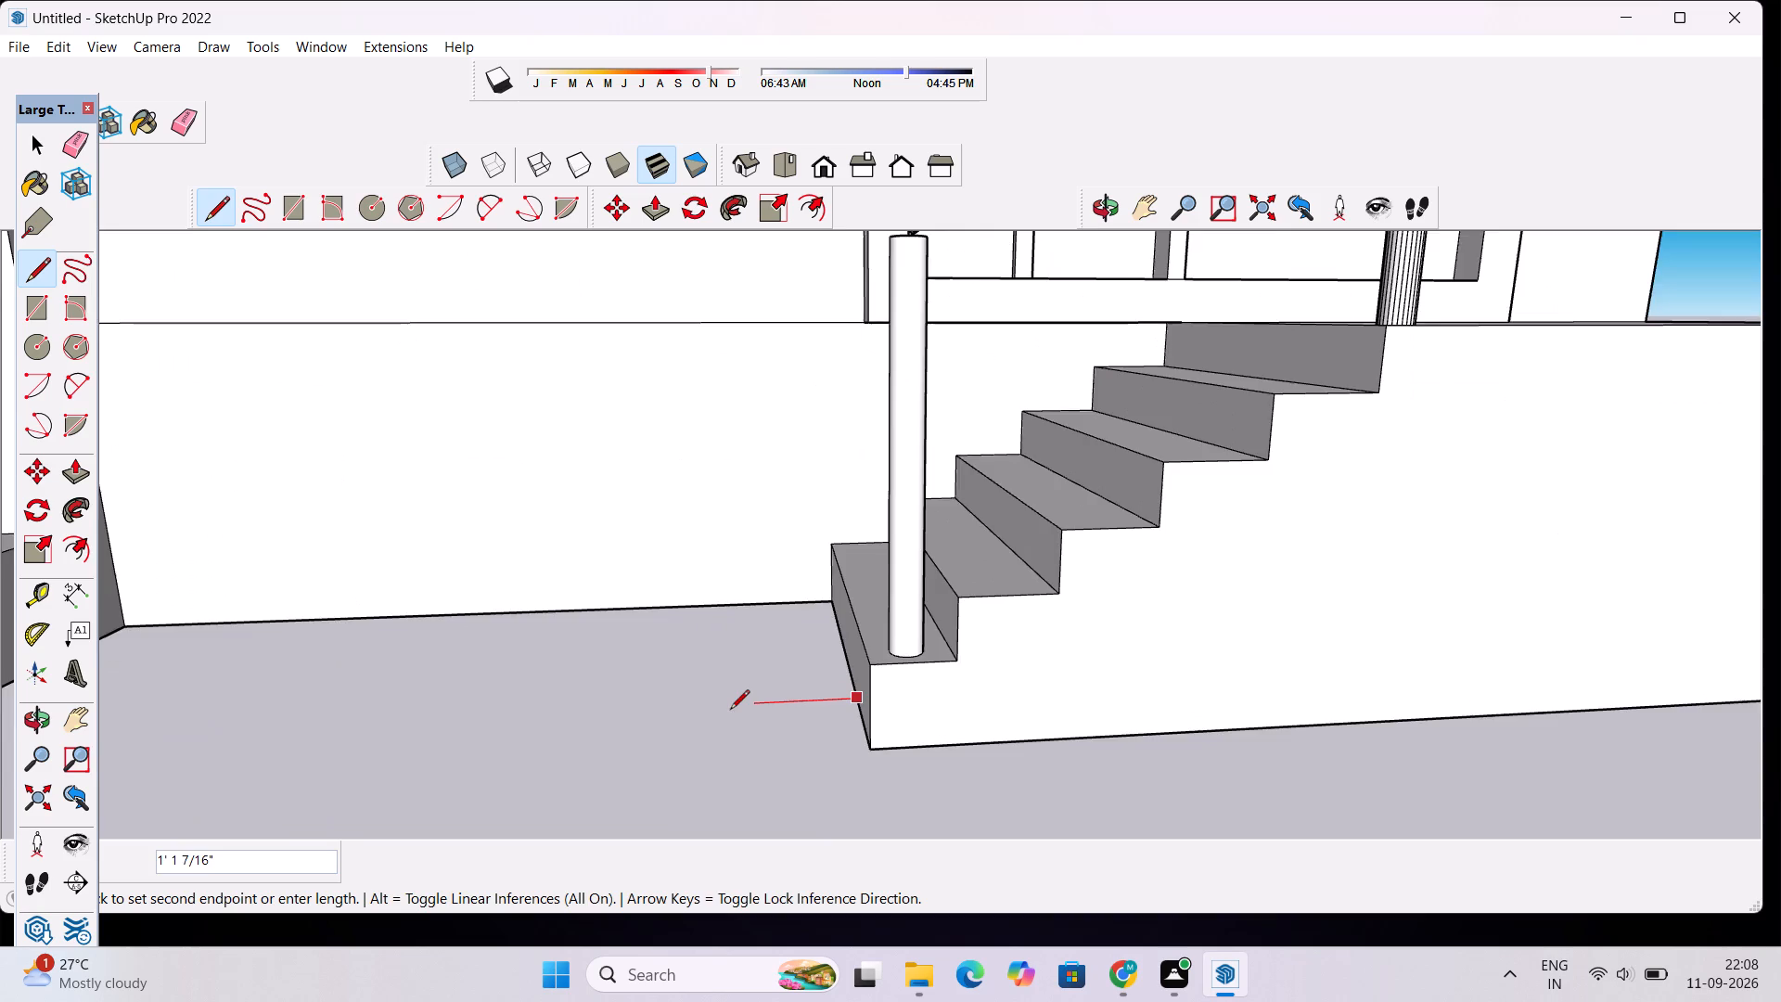
scroll(731, 710, "down", 7)
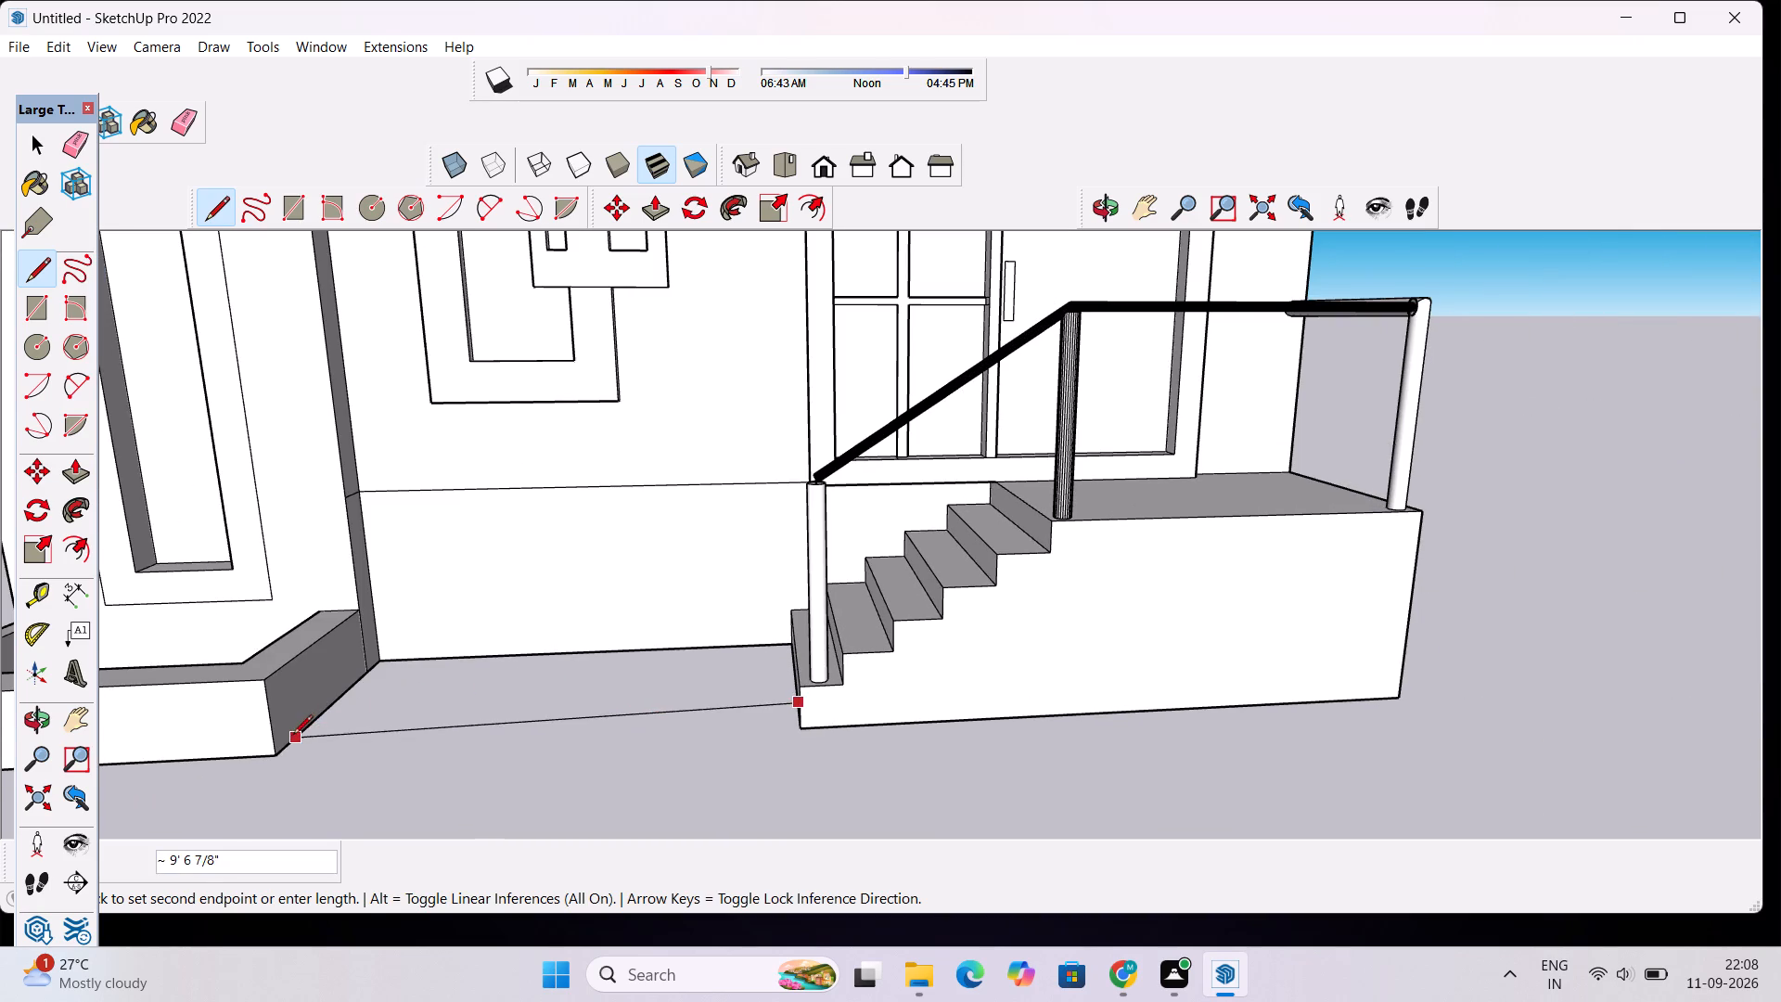
left_click(310, 728)
key("space")
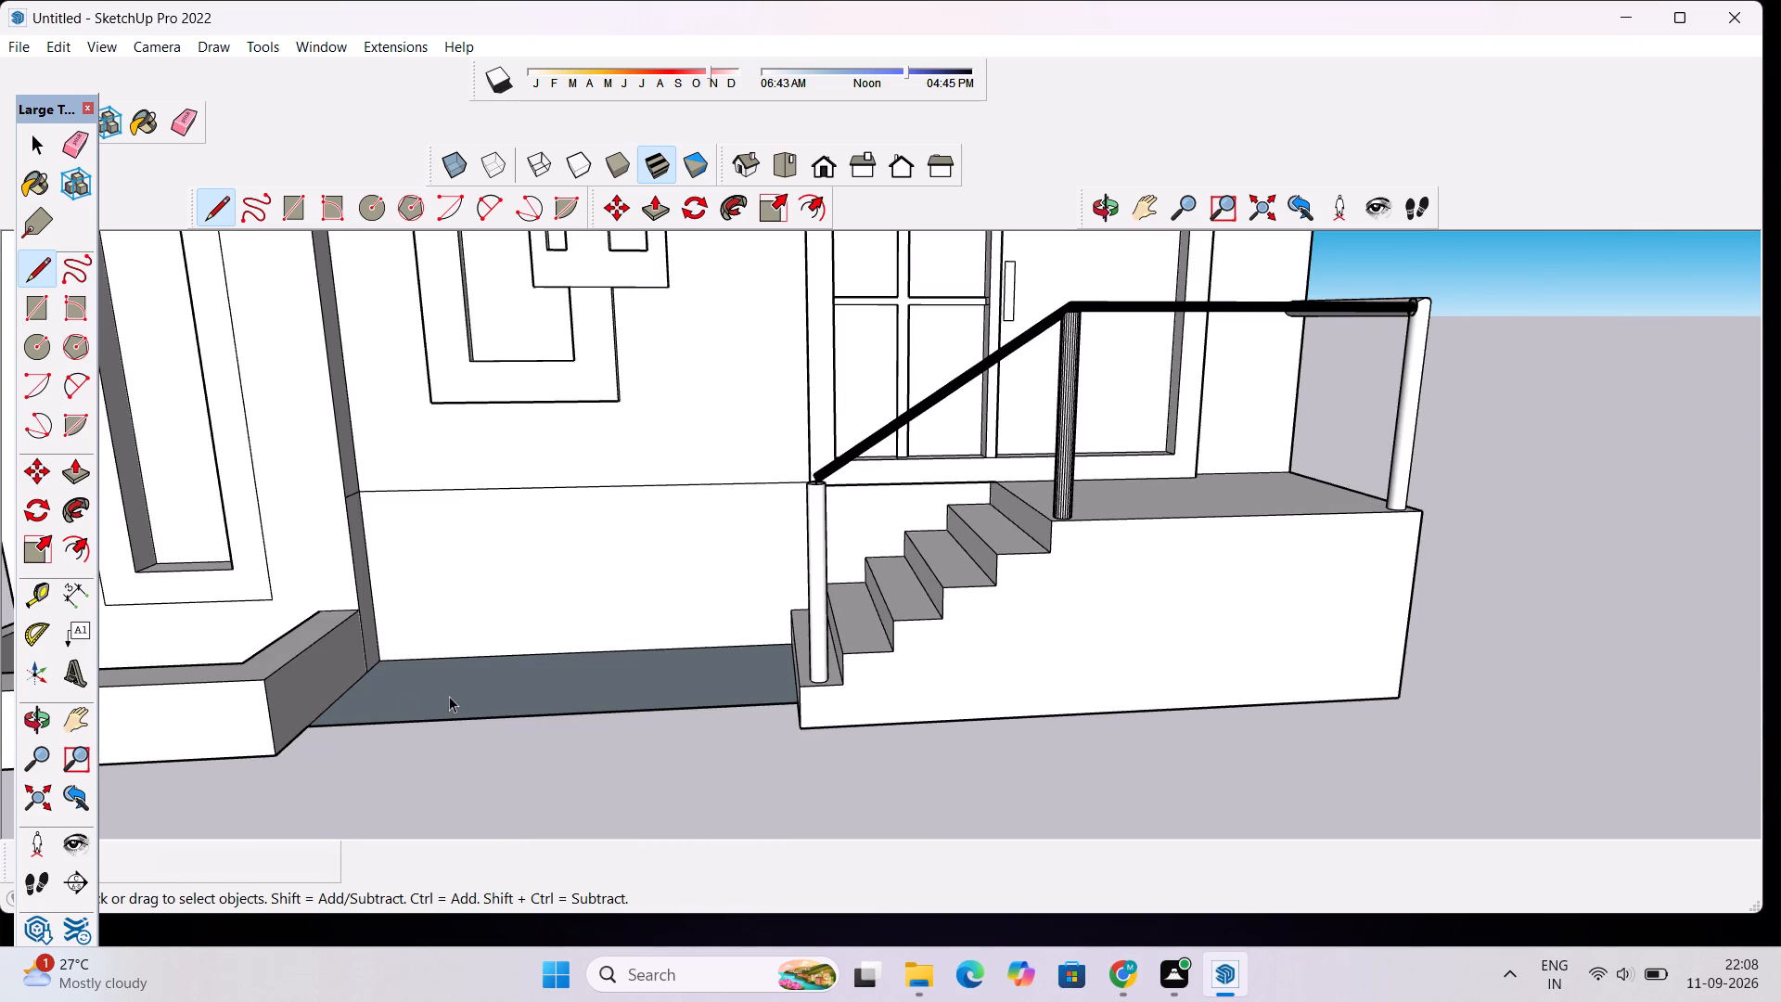
Push/Pull the ground strip between the planter and the stair up by 3".
left_click(454, 695)
key("p")
left_click(454, 695)
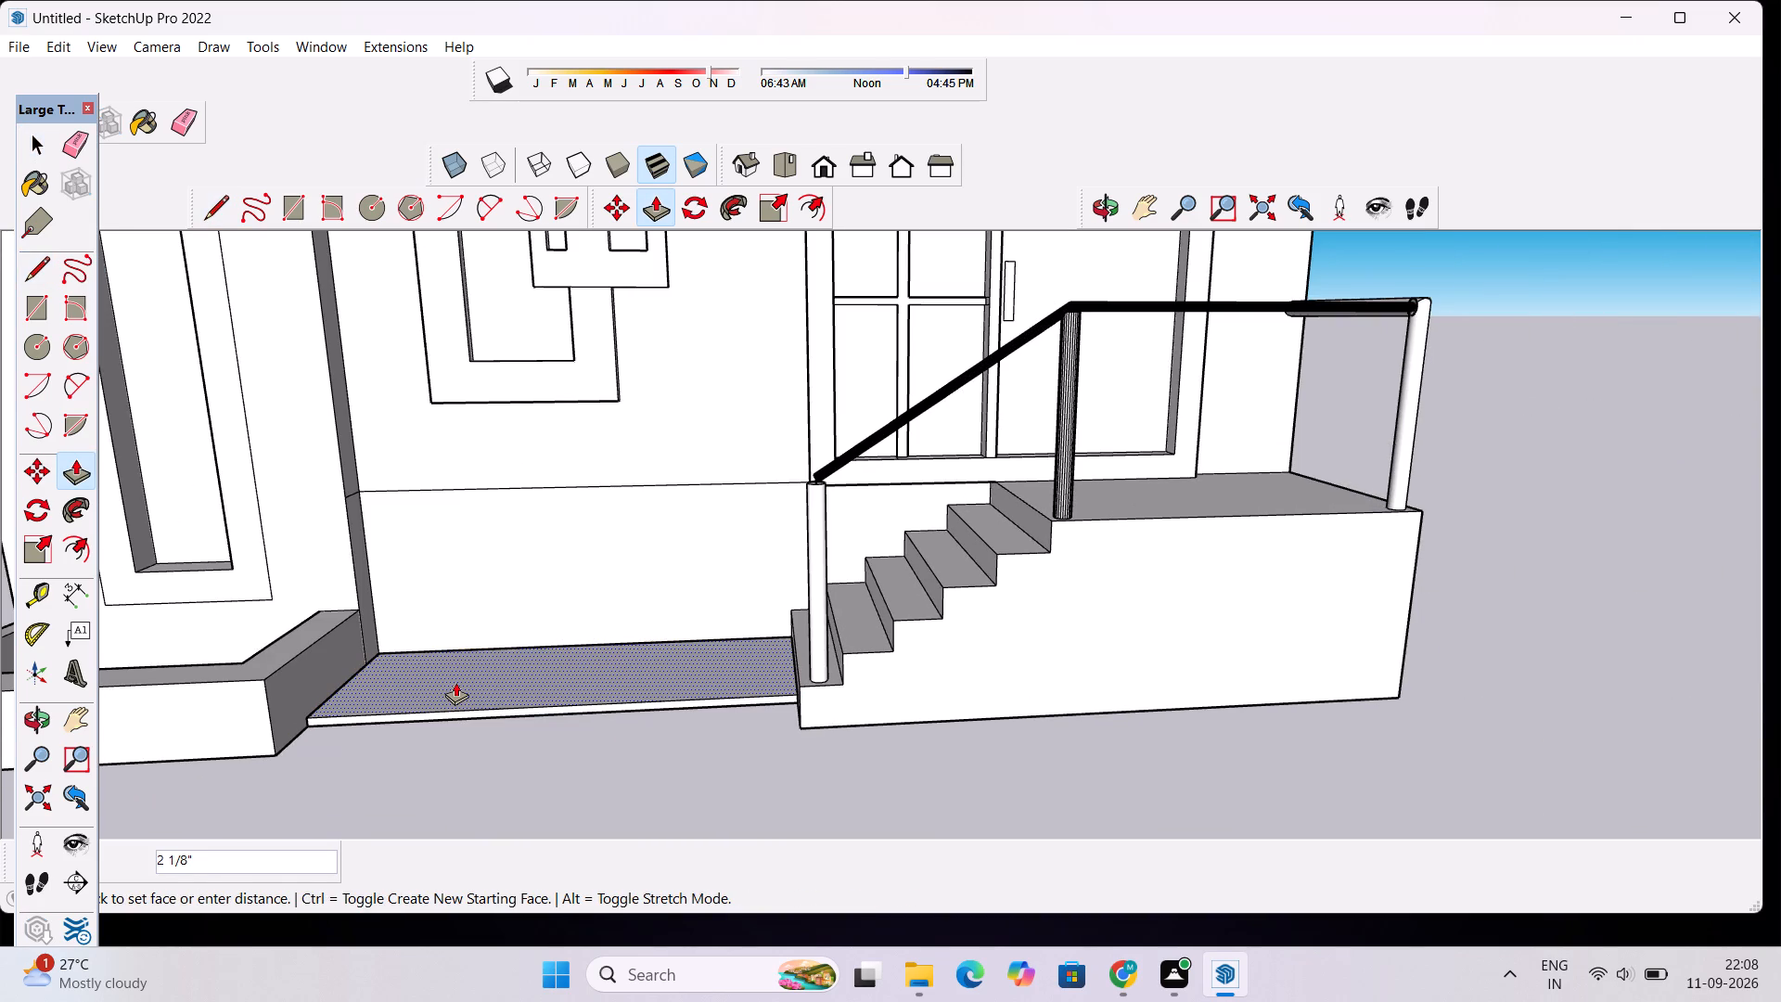
scroll(455, 682, "up", 7)
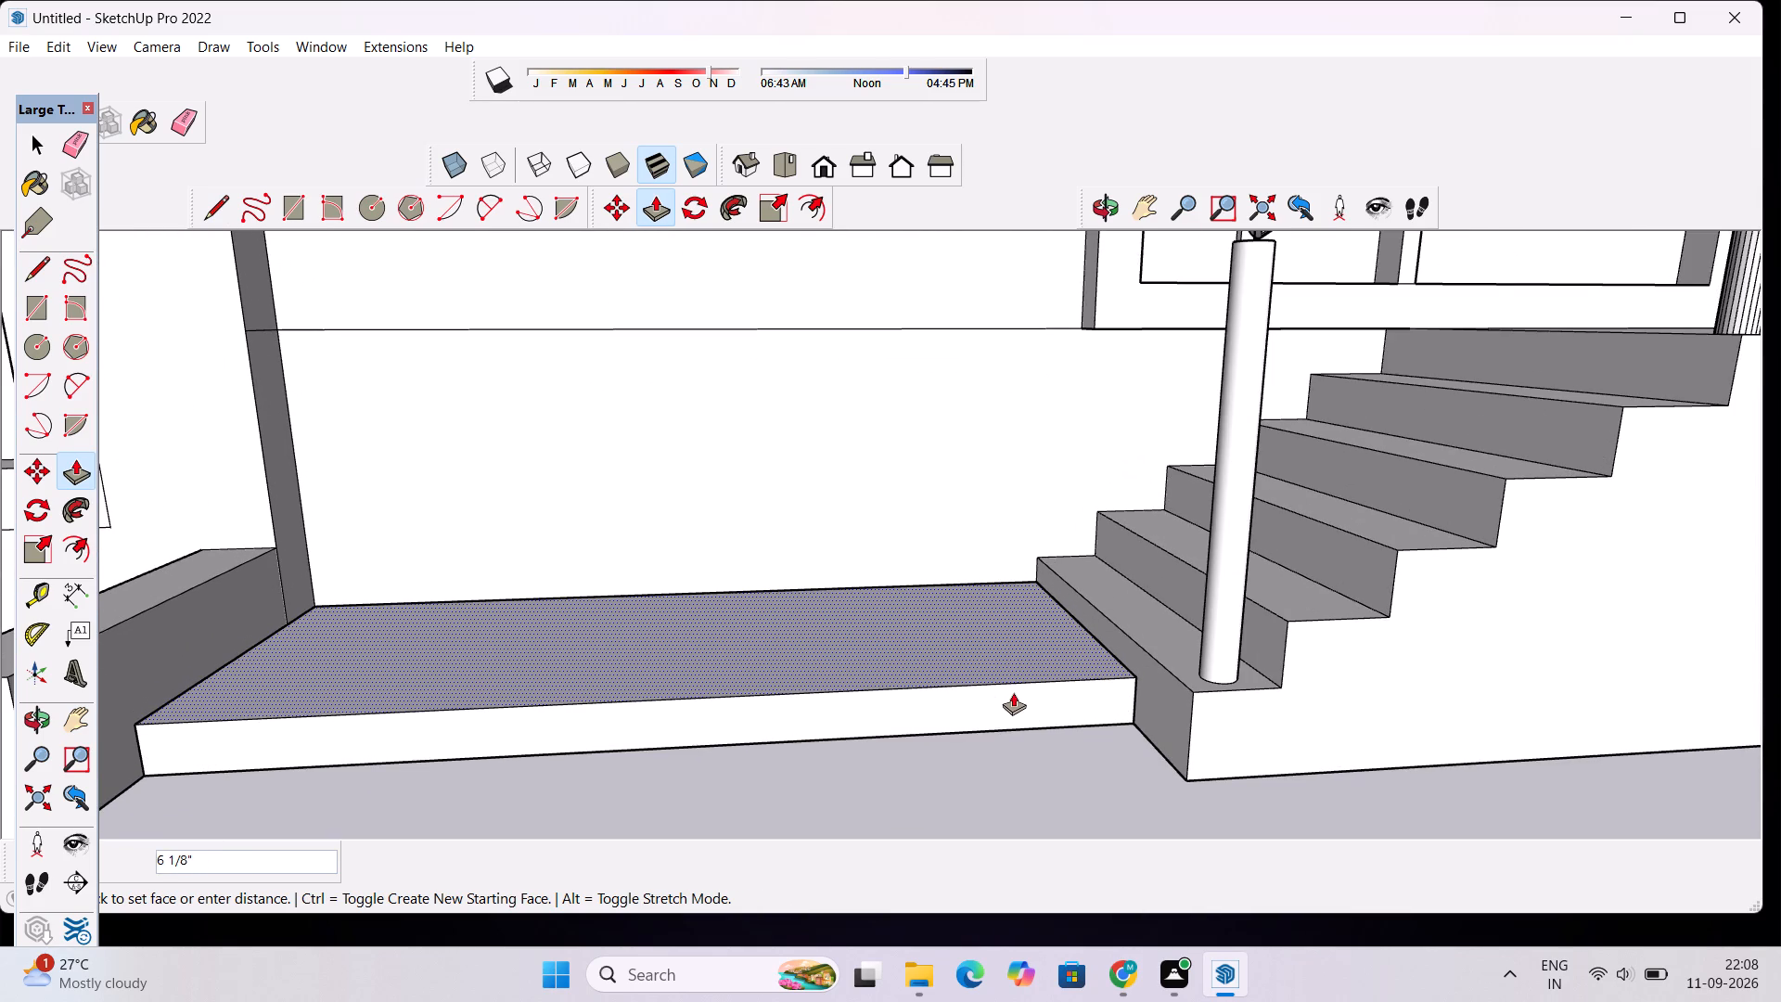
type("3\"")
key("Return")
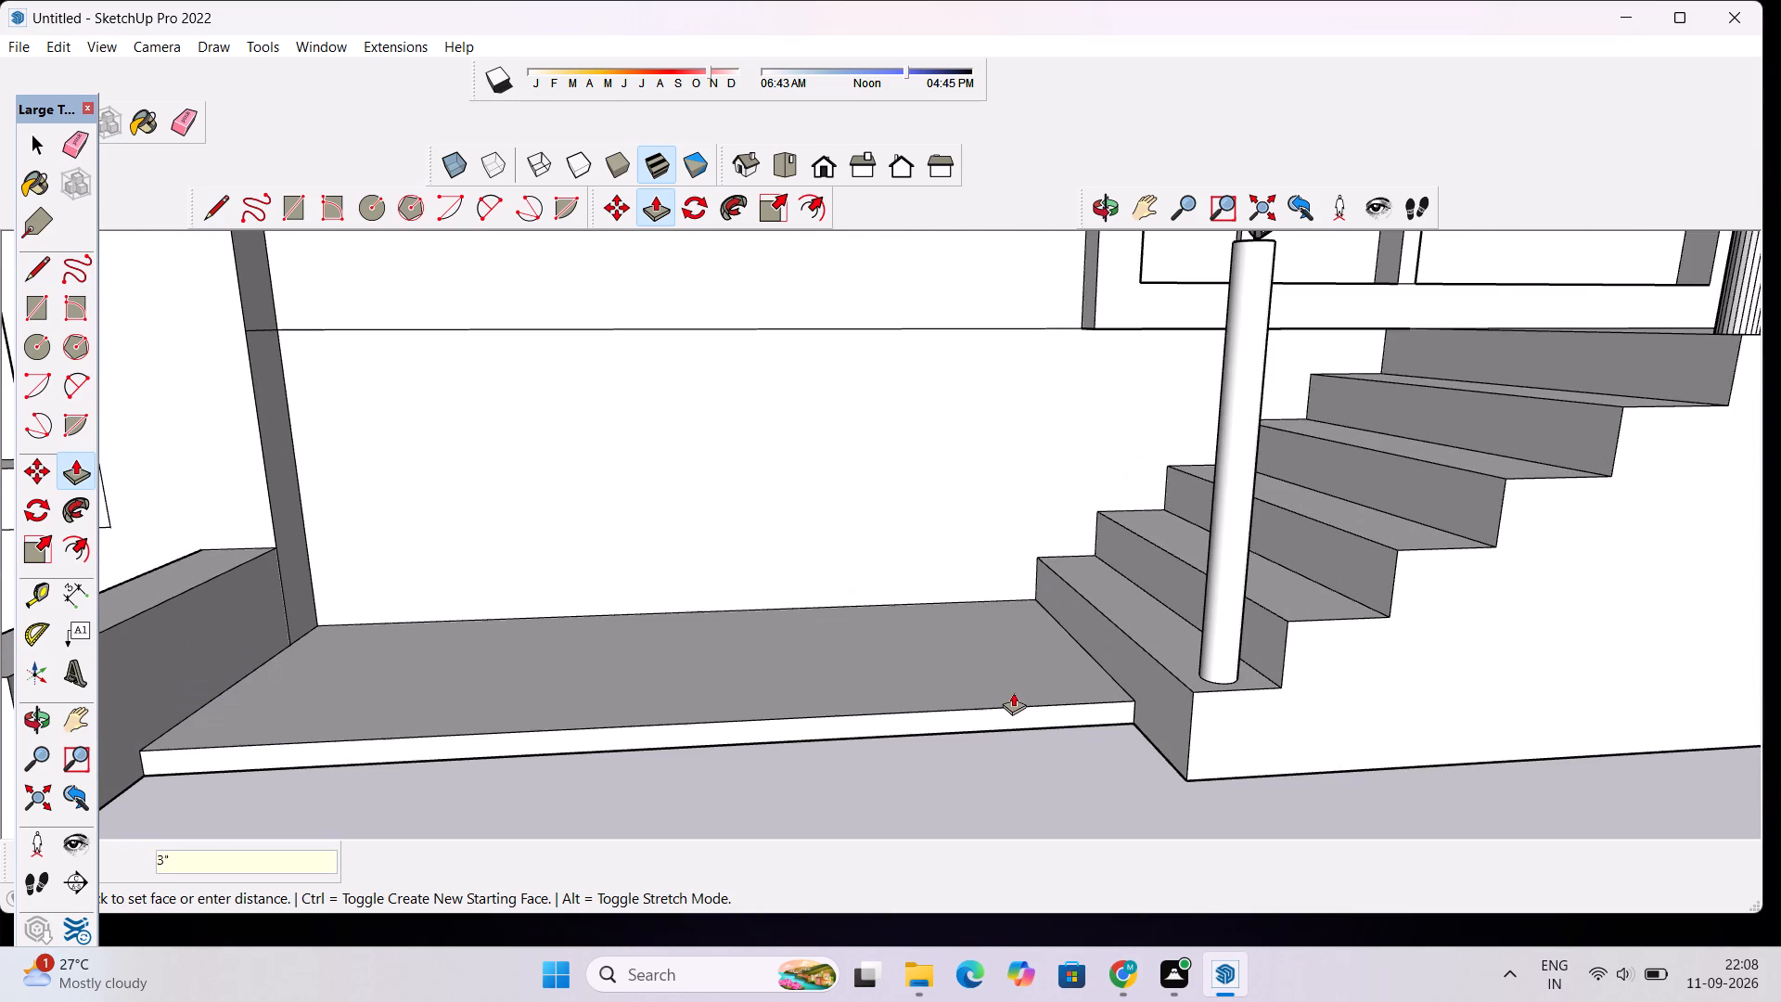
key("space")
Show Tray 1 and bring its Stone materials into view.
scroll(852, 600, "down", 9)
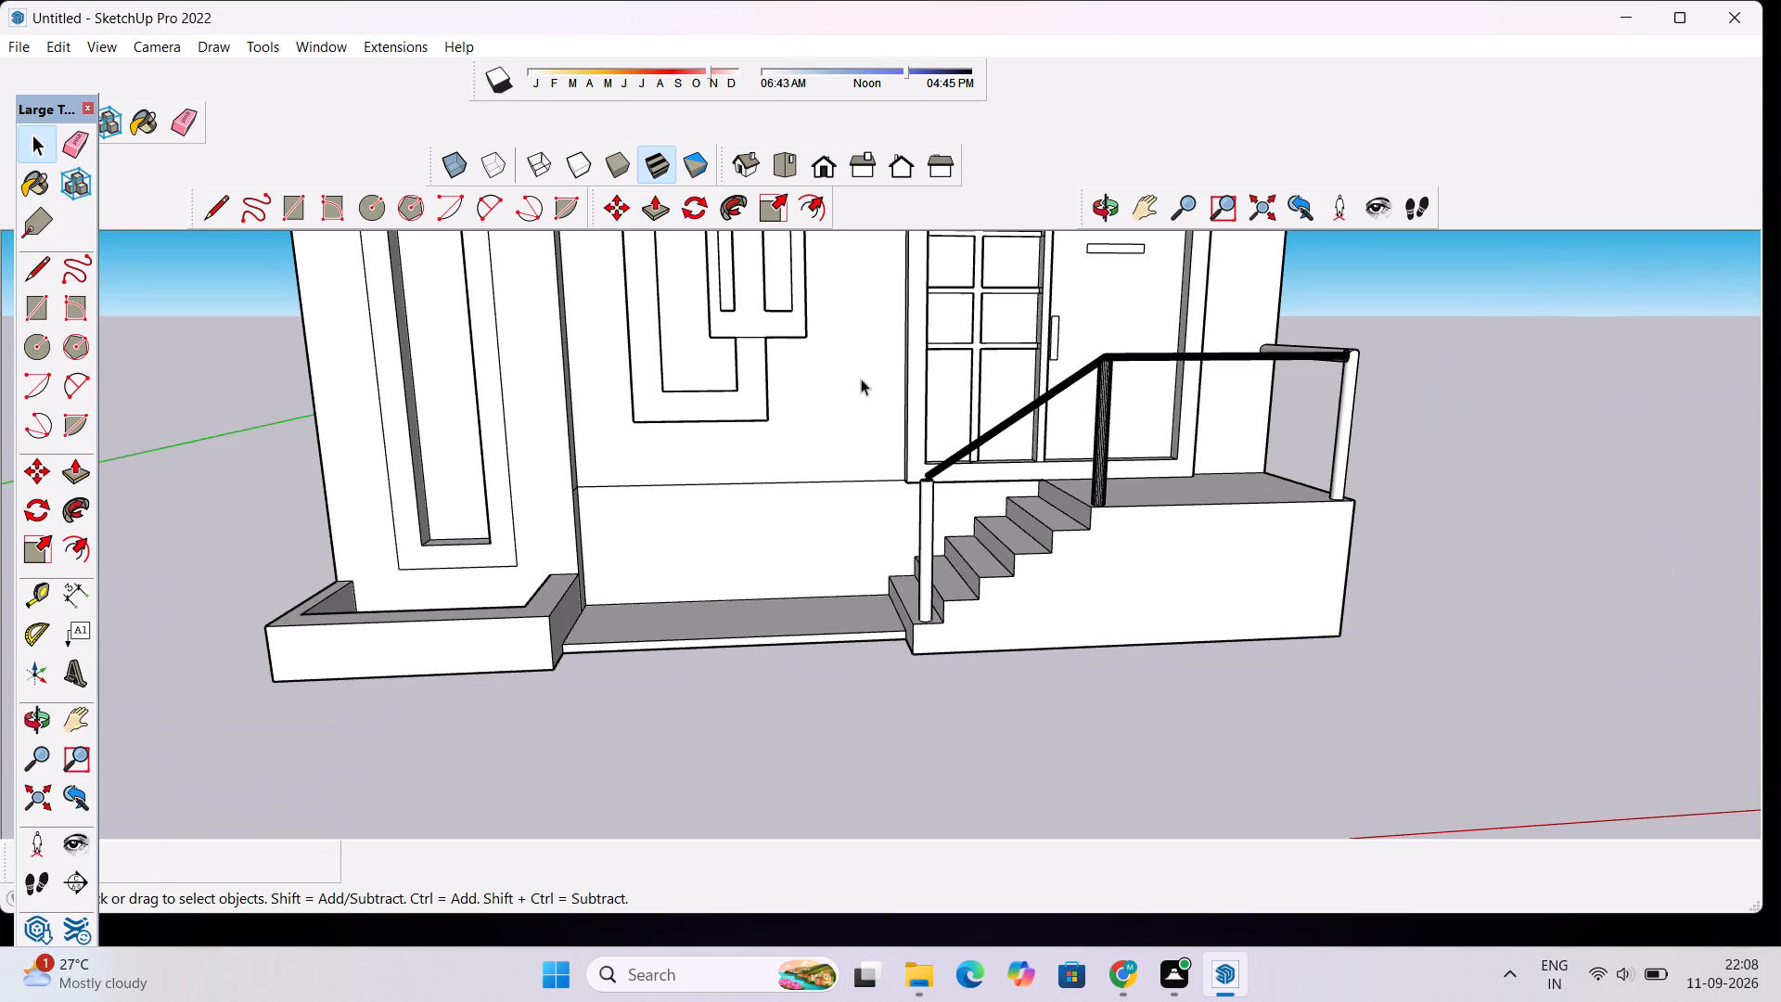
left_click(329, 52)
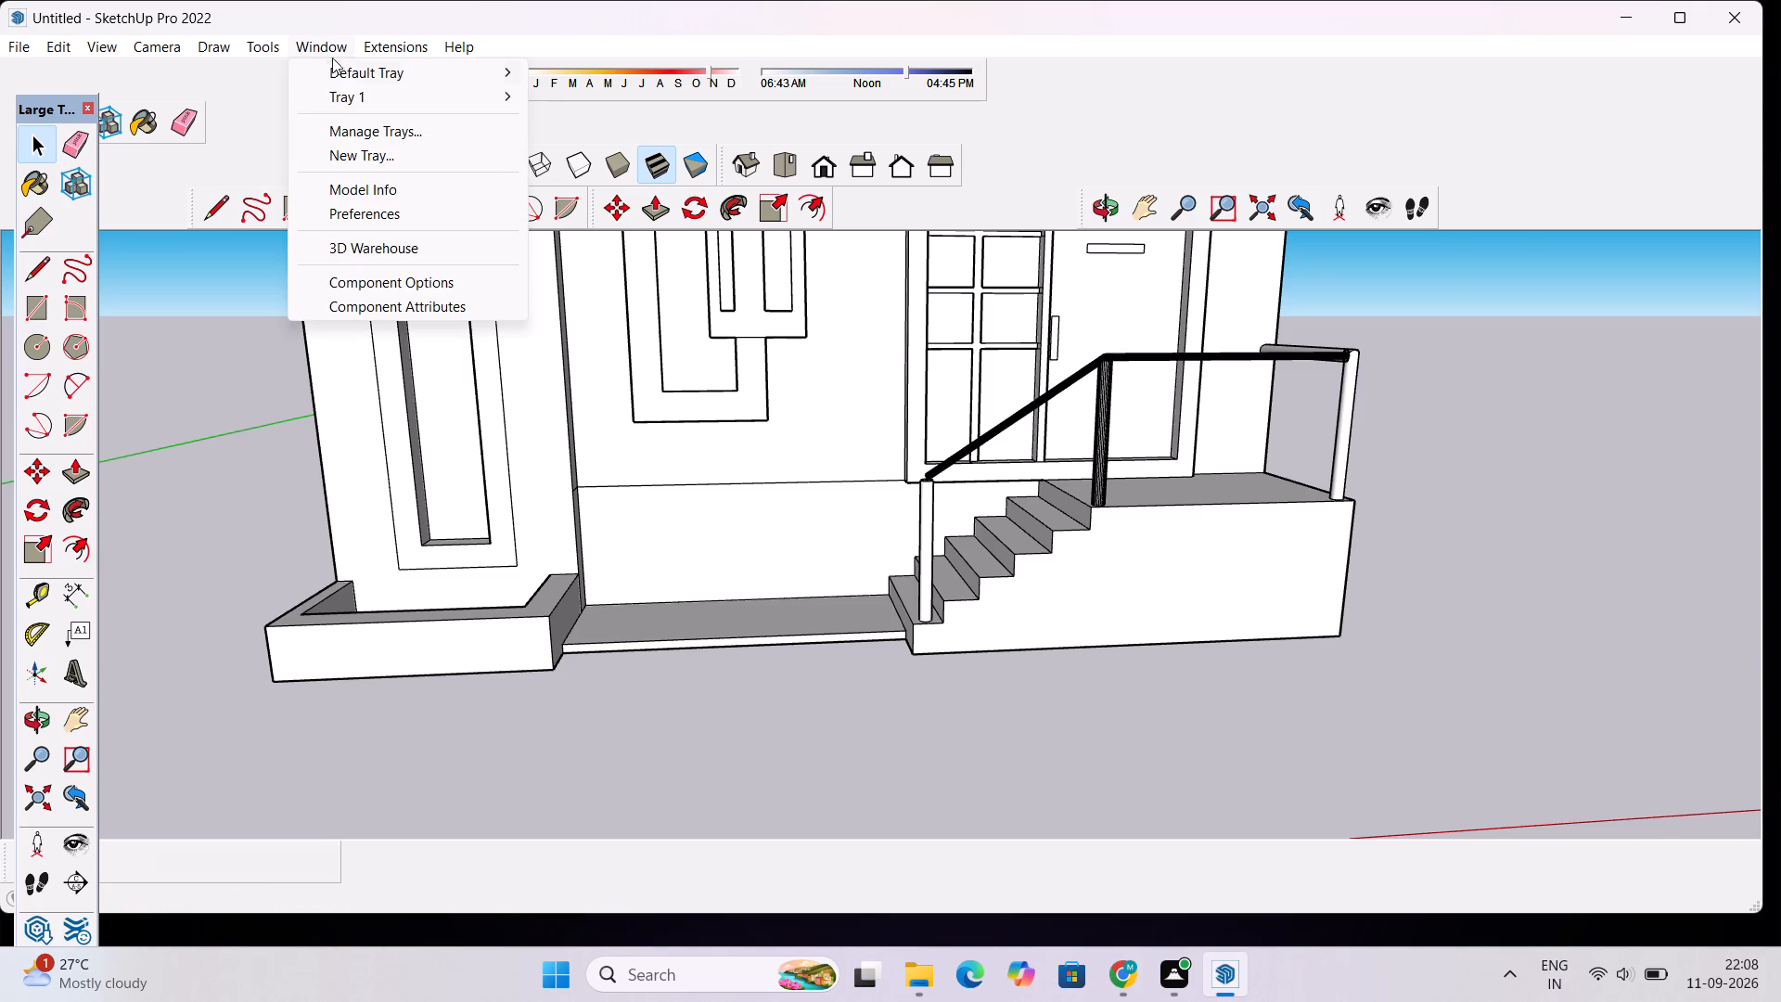
left_click(352, 104)
left_click(585, 94)
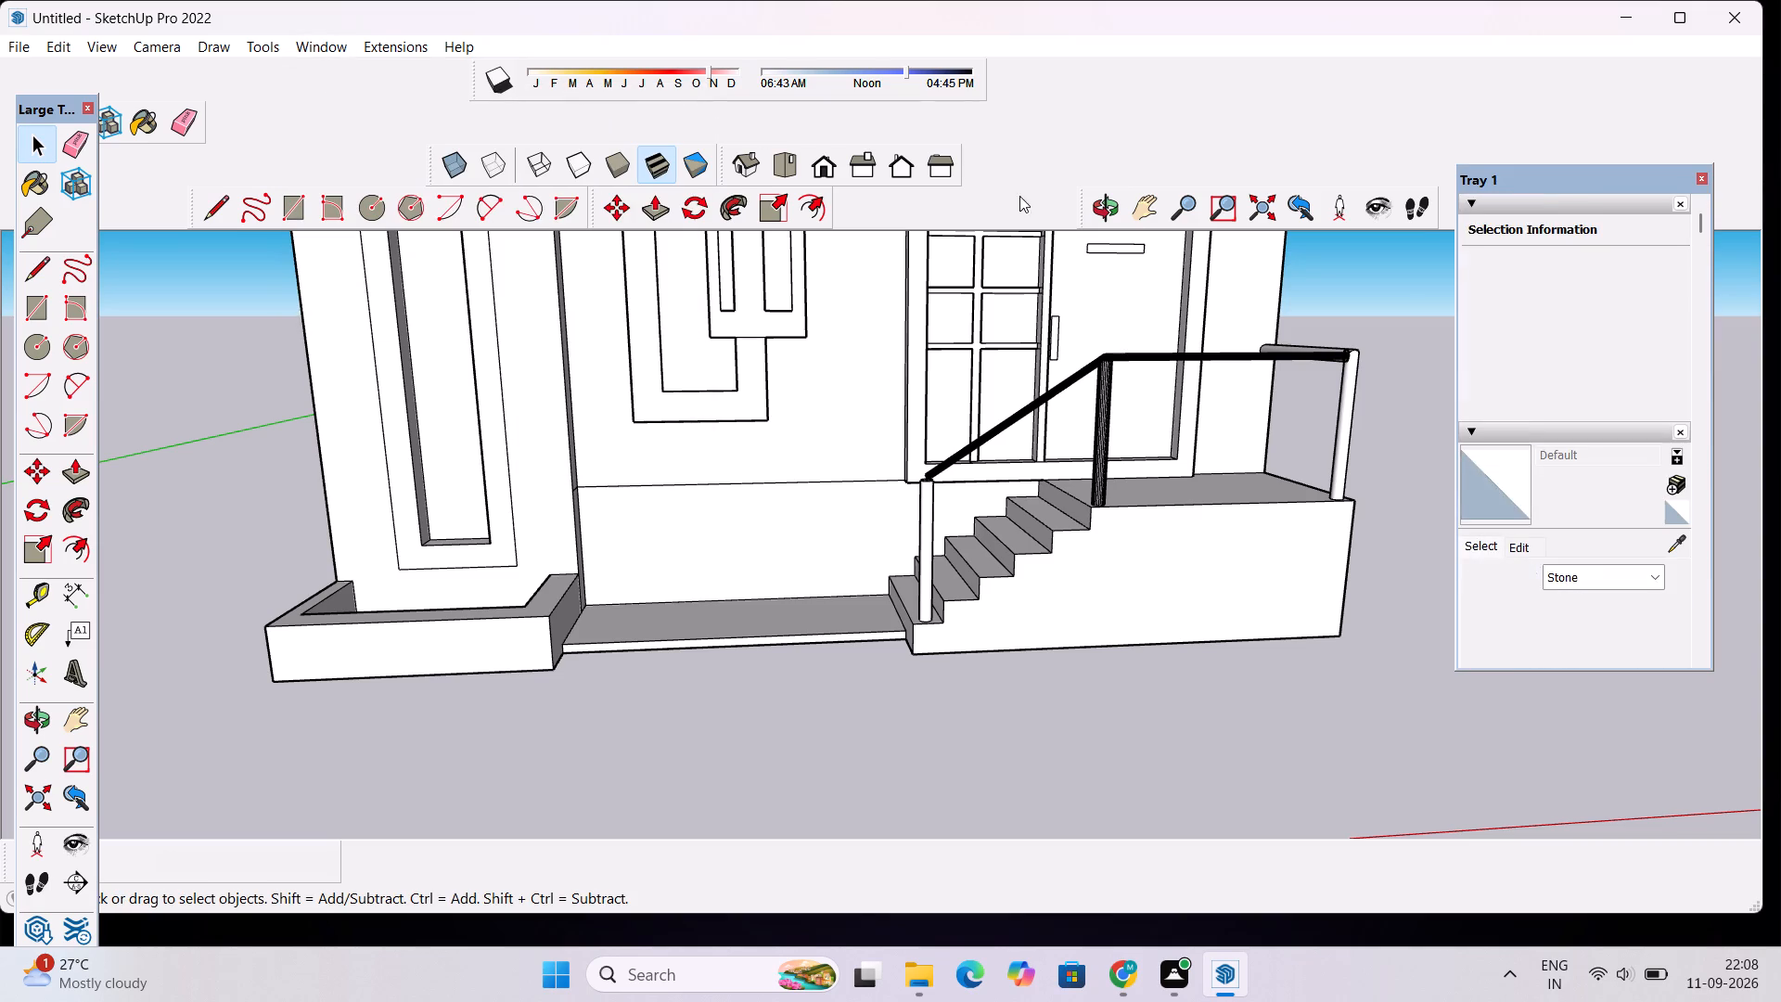
scroll(1506, 400, "down", 1)
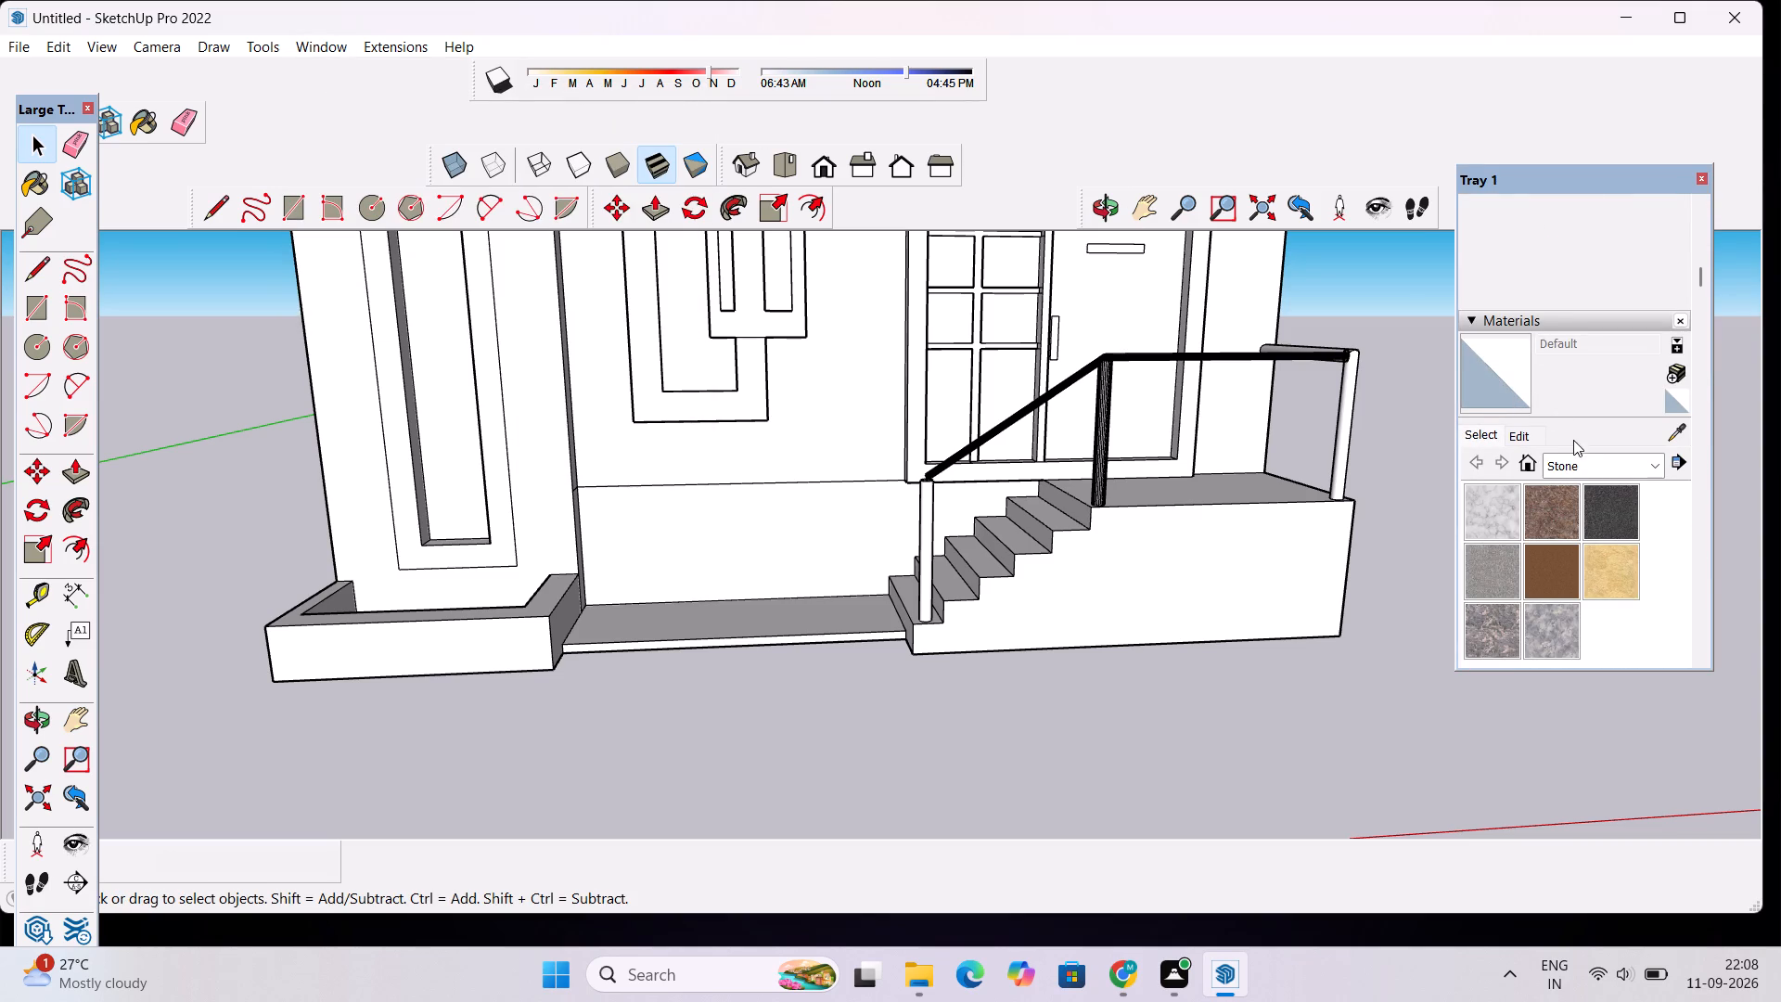
left_click(1646, 469)
left_click(1646, 460)
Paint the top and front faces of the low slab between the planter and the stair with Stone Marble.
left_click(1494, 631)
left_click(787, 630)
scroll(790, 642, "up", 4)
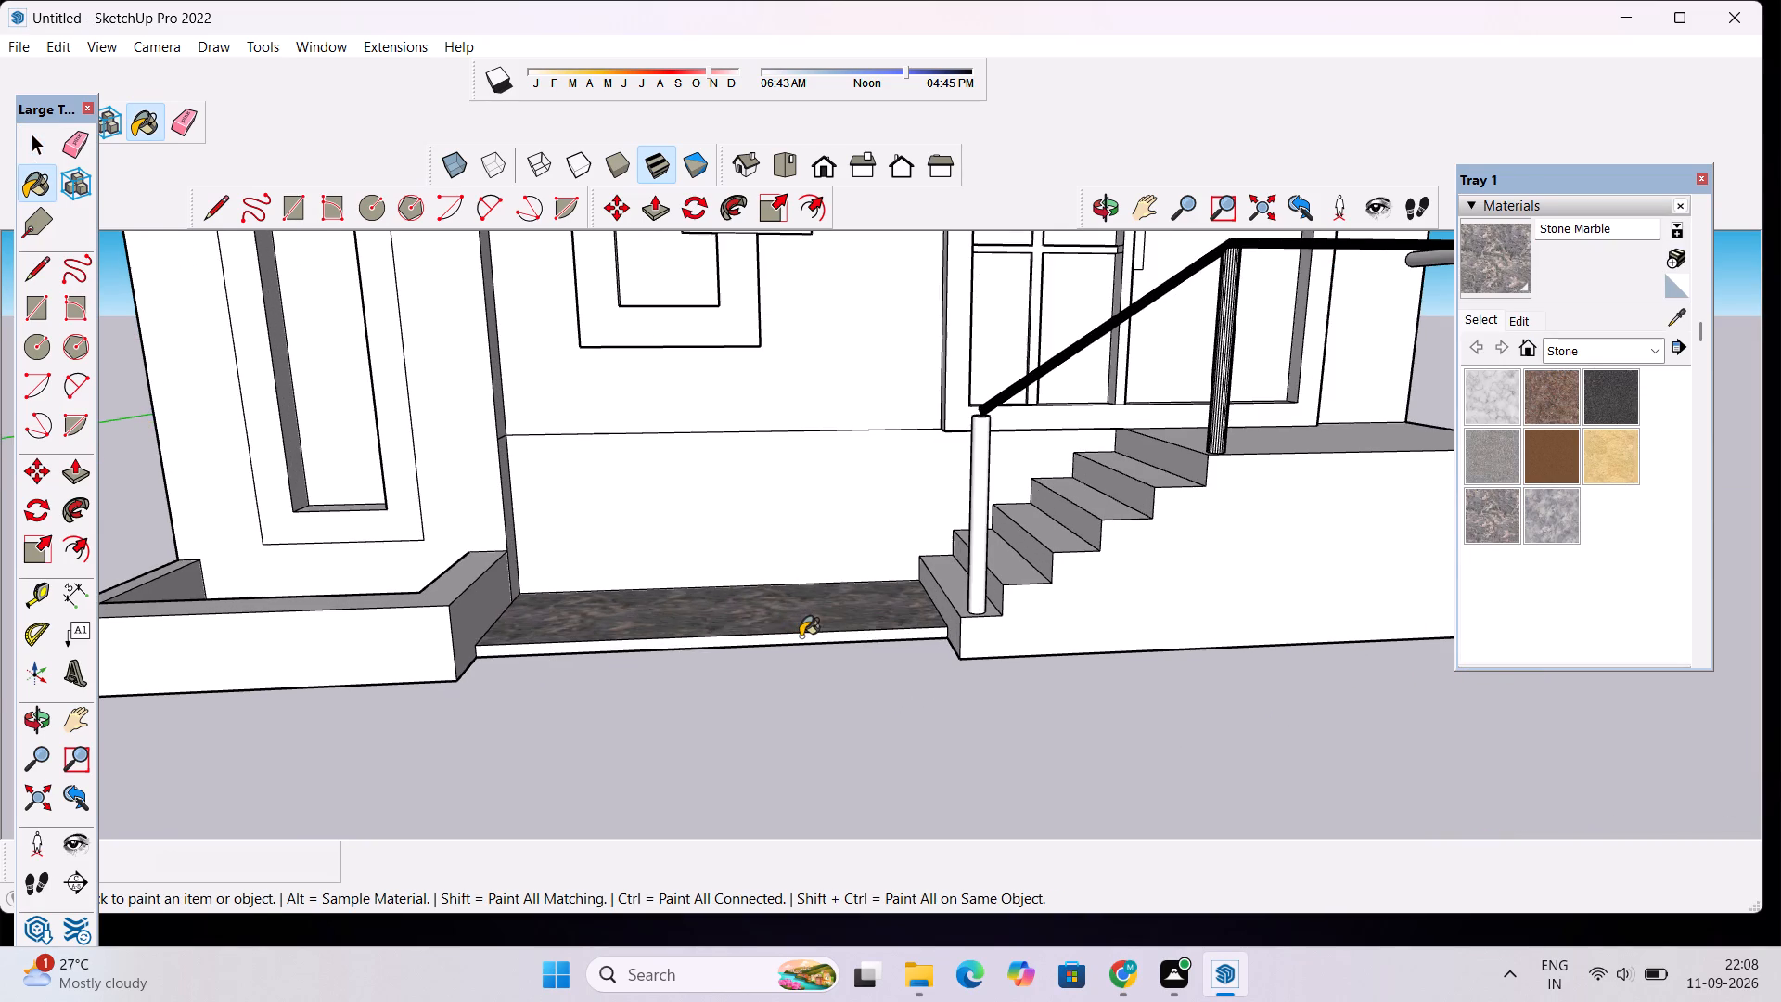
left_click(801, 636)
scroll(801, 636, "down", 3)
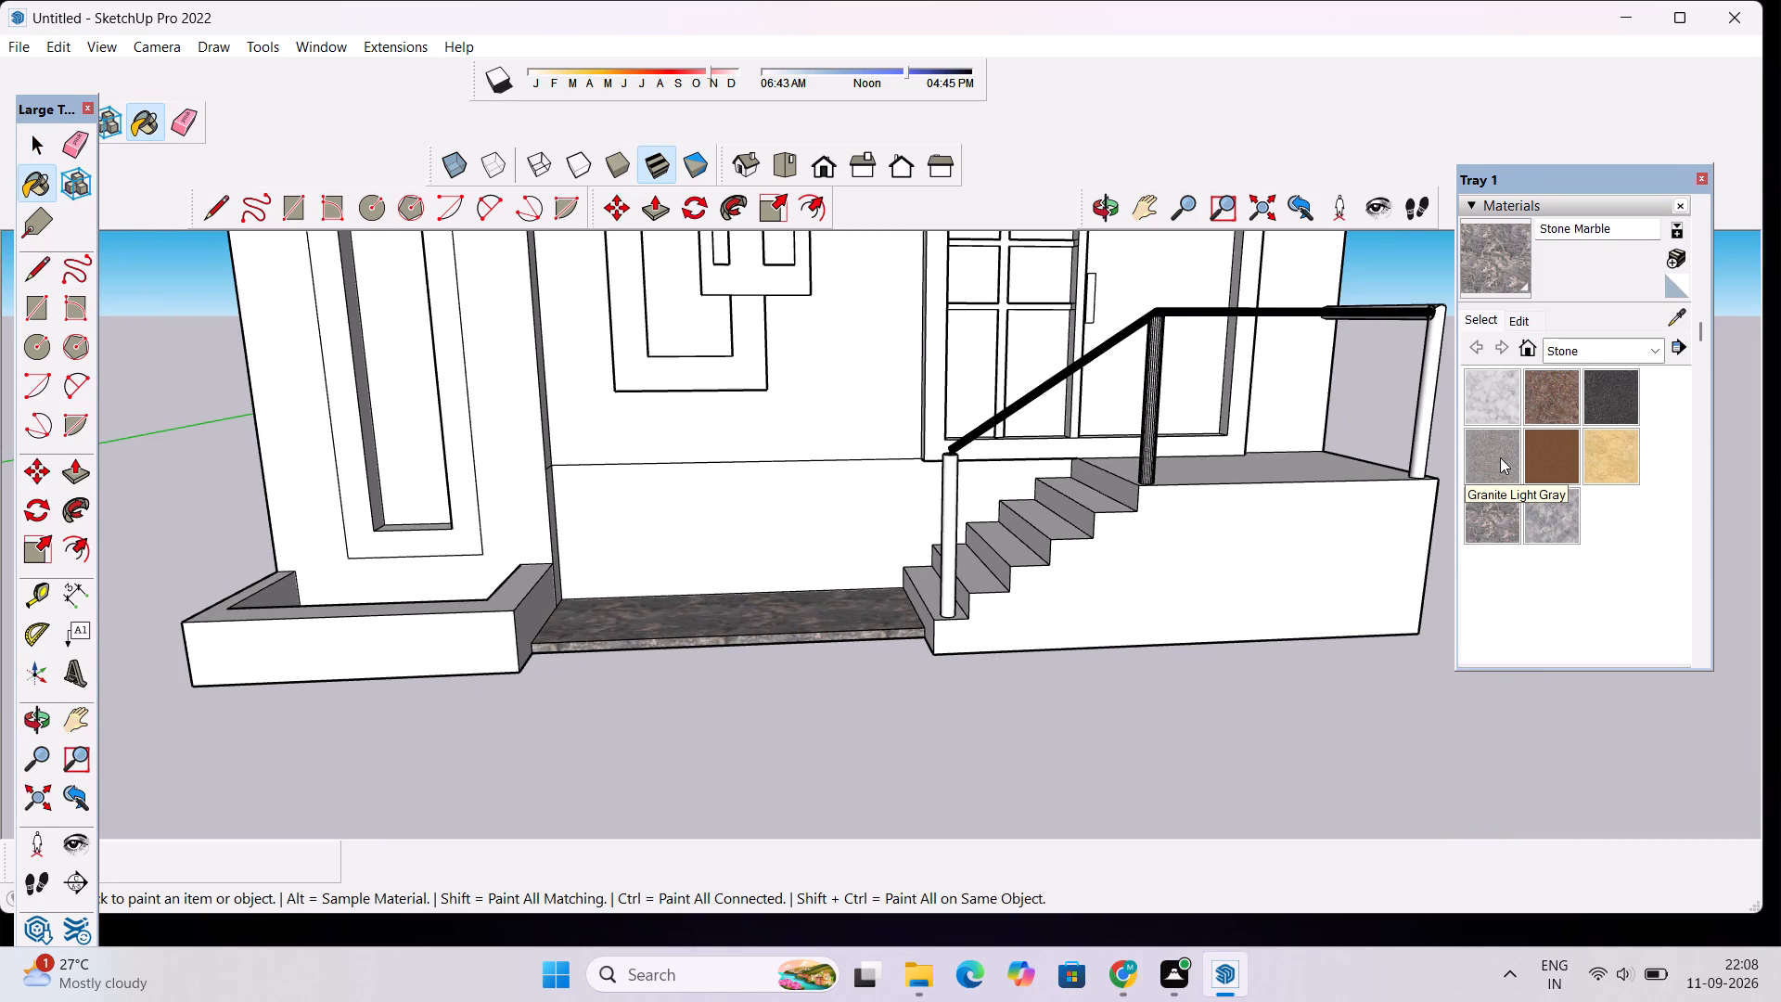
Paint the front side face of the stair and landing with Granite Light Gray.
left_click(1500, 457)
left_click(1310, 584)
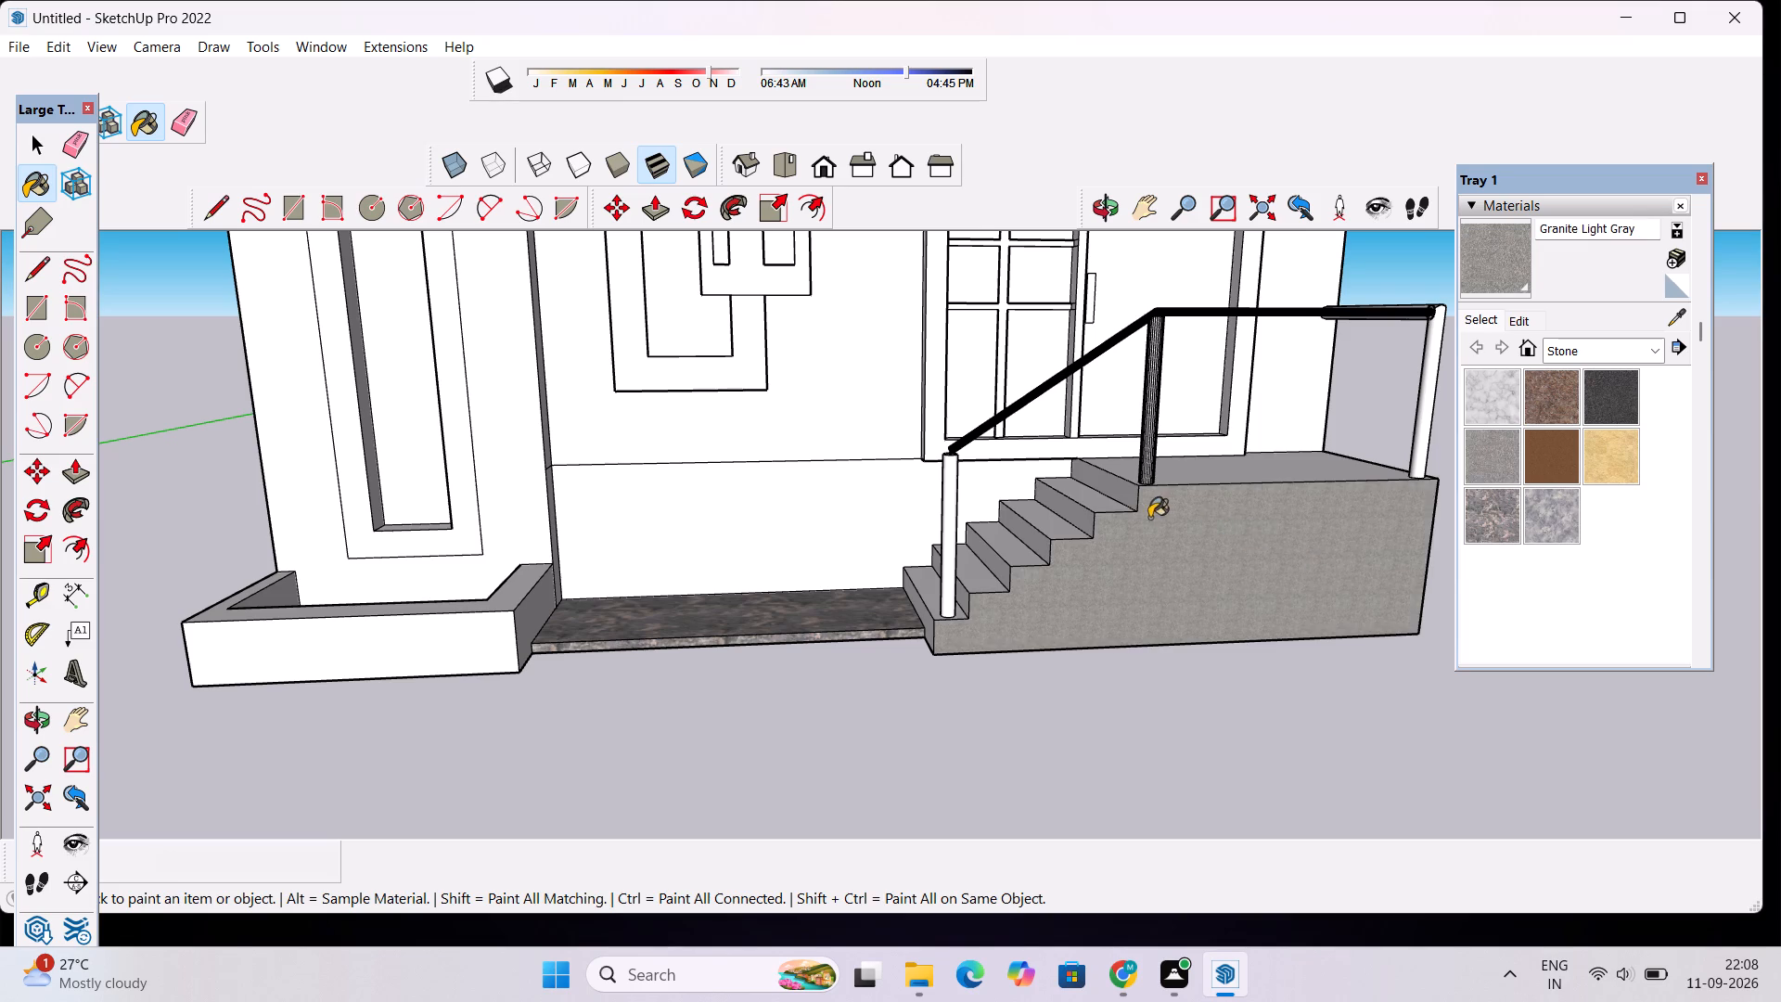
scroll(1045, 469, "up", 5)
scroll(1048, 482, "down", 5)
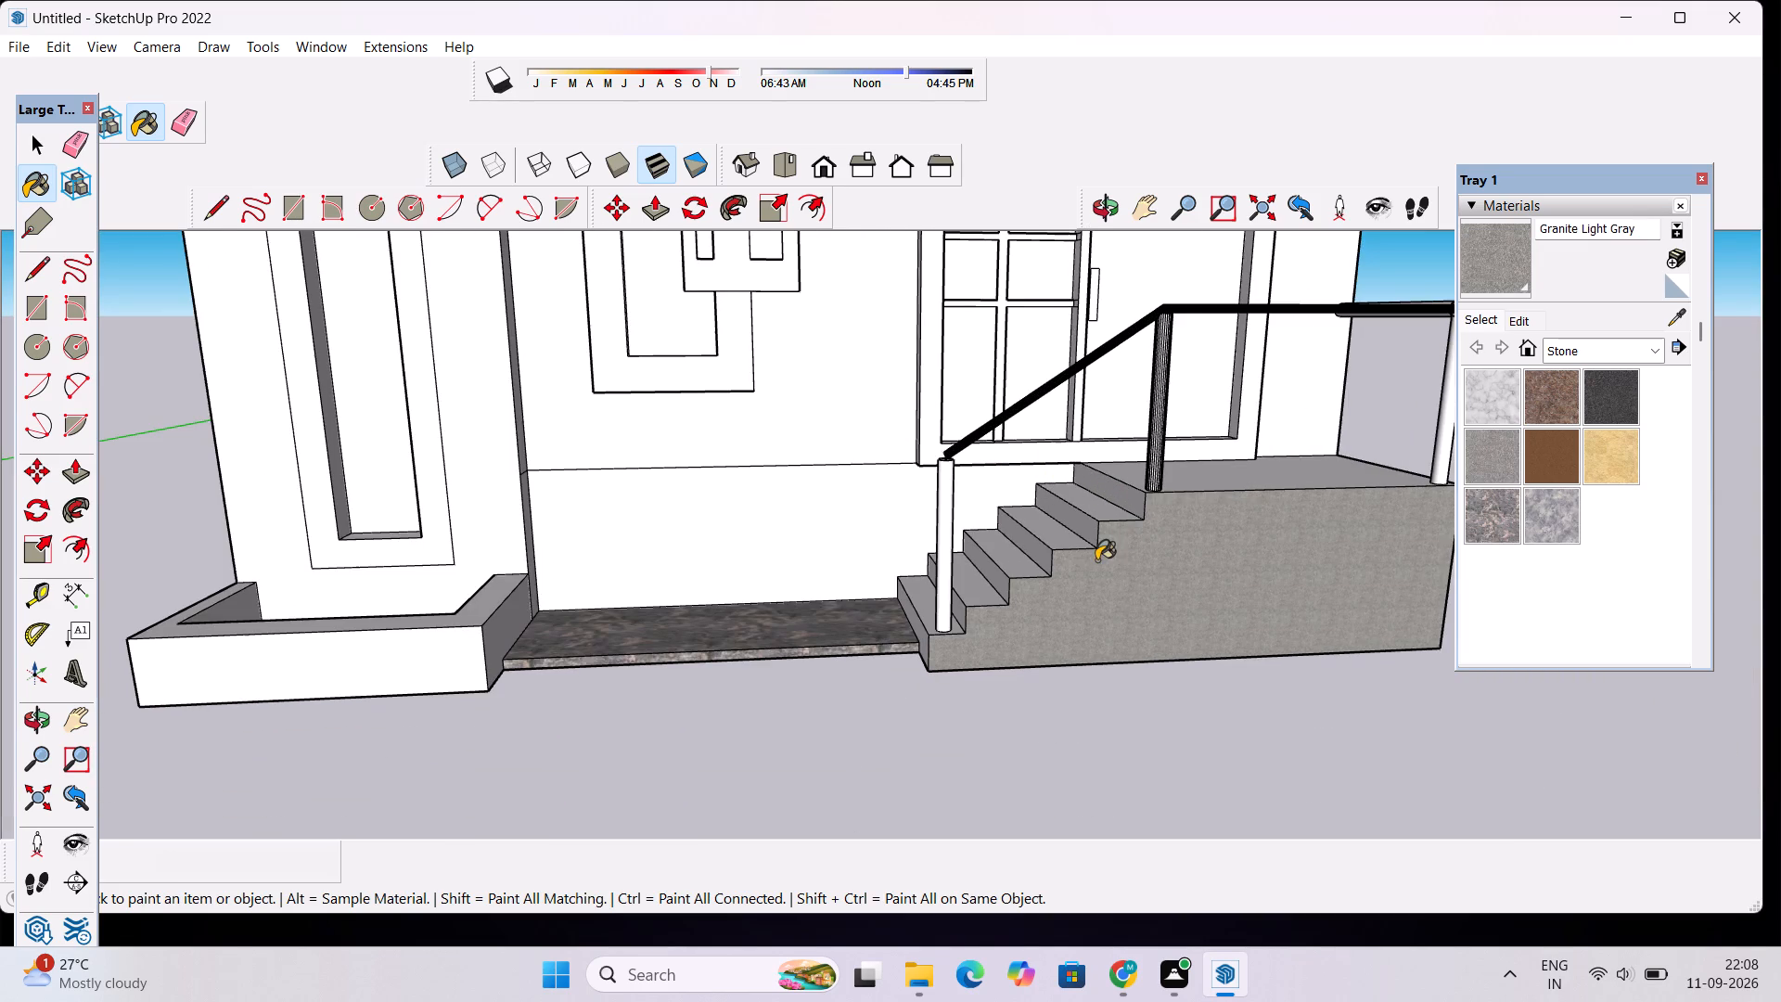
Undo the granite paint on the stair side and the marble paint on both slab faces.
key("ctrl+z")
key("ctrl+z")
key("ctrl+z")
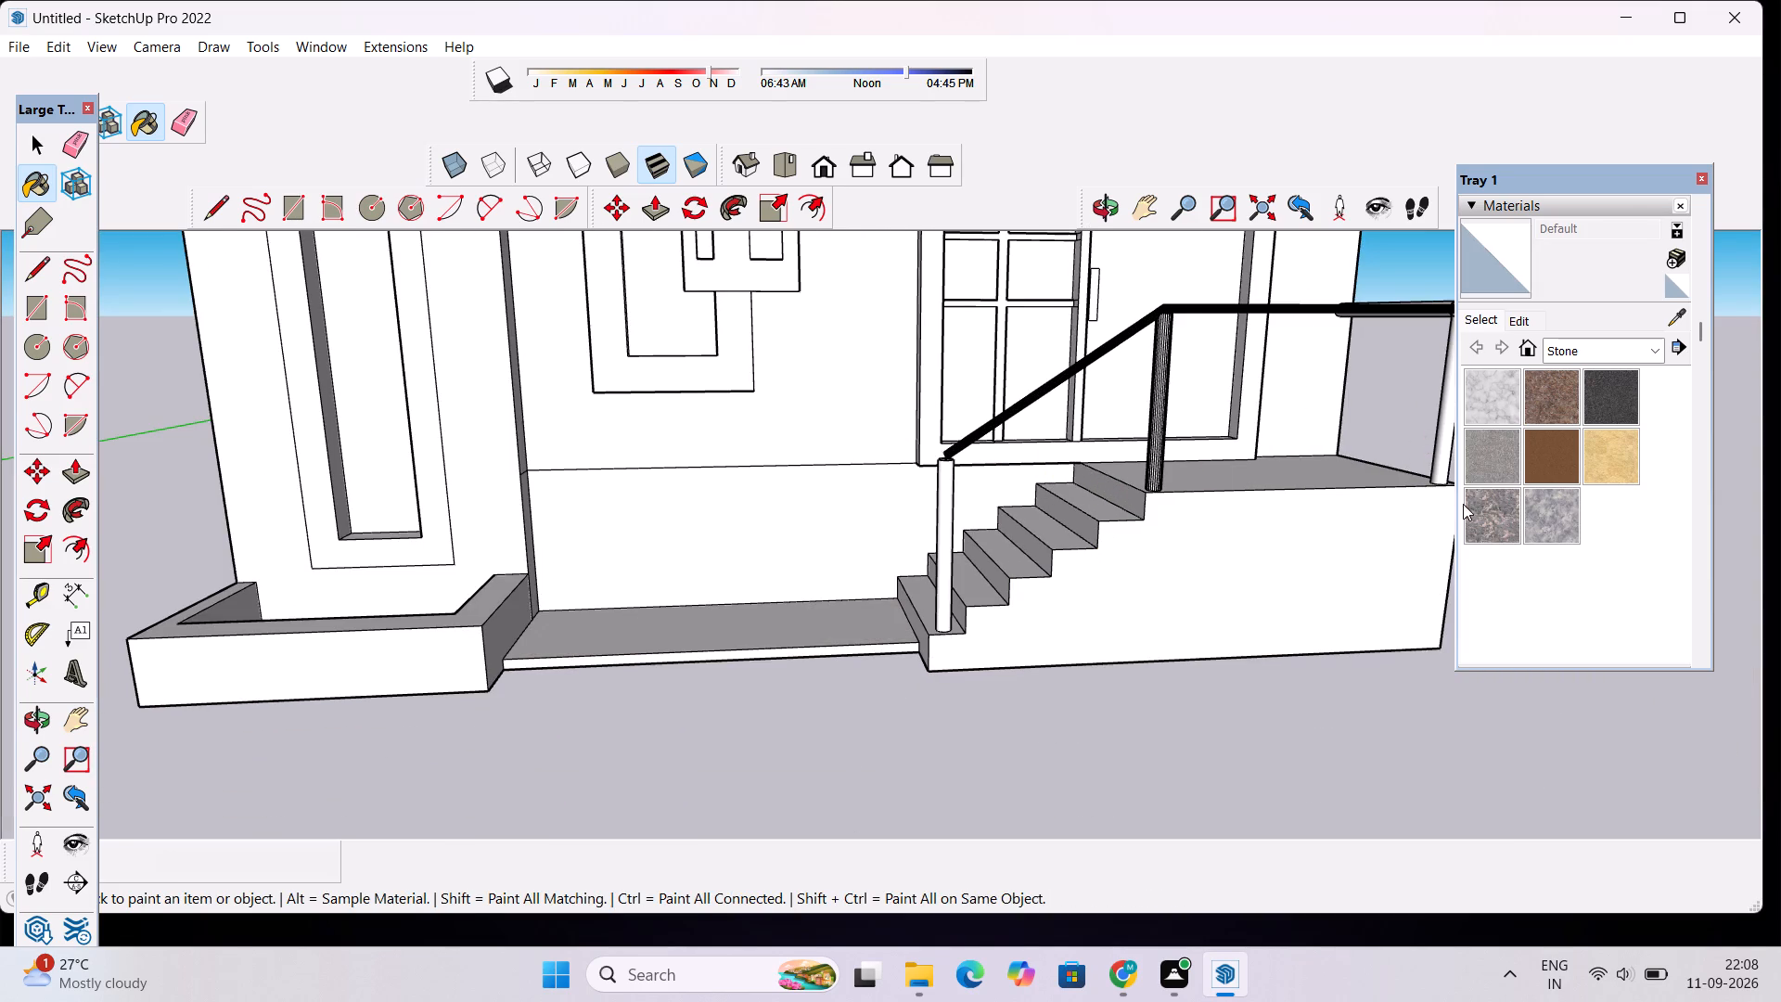
Paint the side face of the stair and landing and the landing's top surface with Stone Marble.
left_click(1487, 520)
left_click(1299, 545)
left_click(1249, 478)
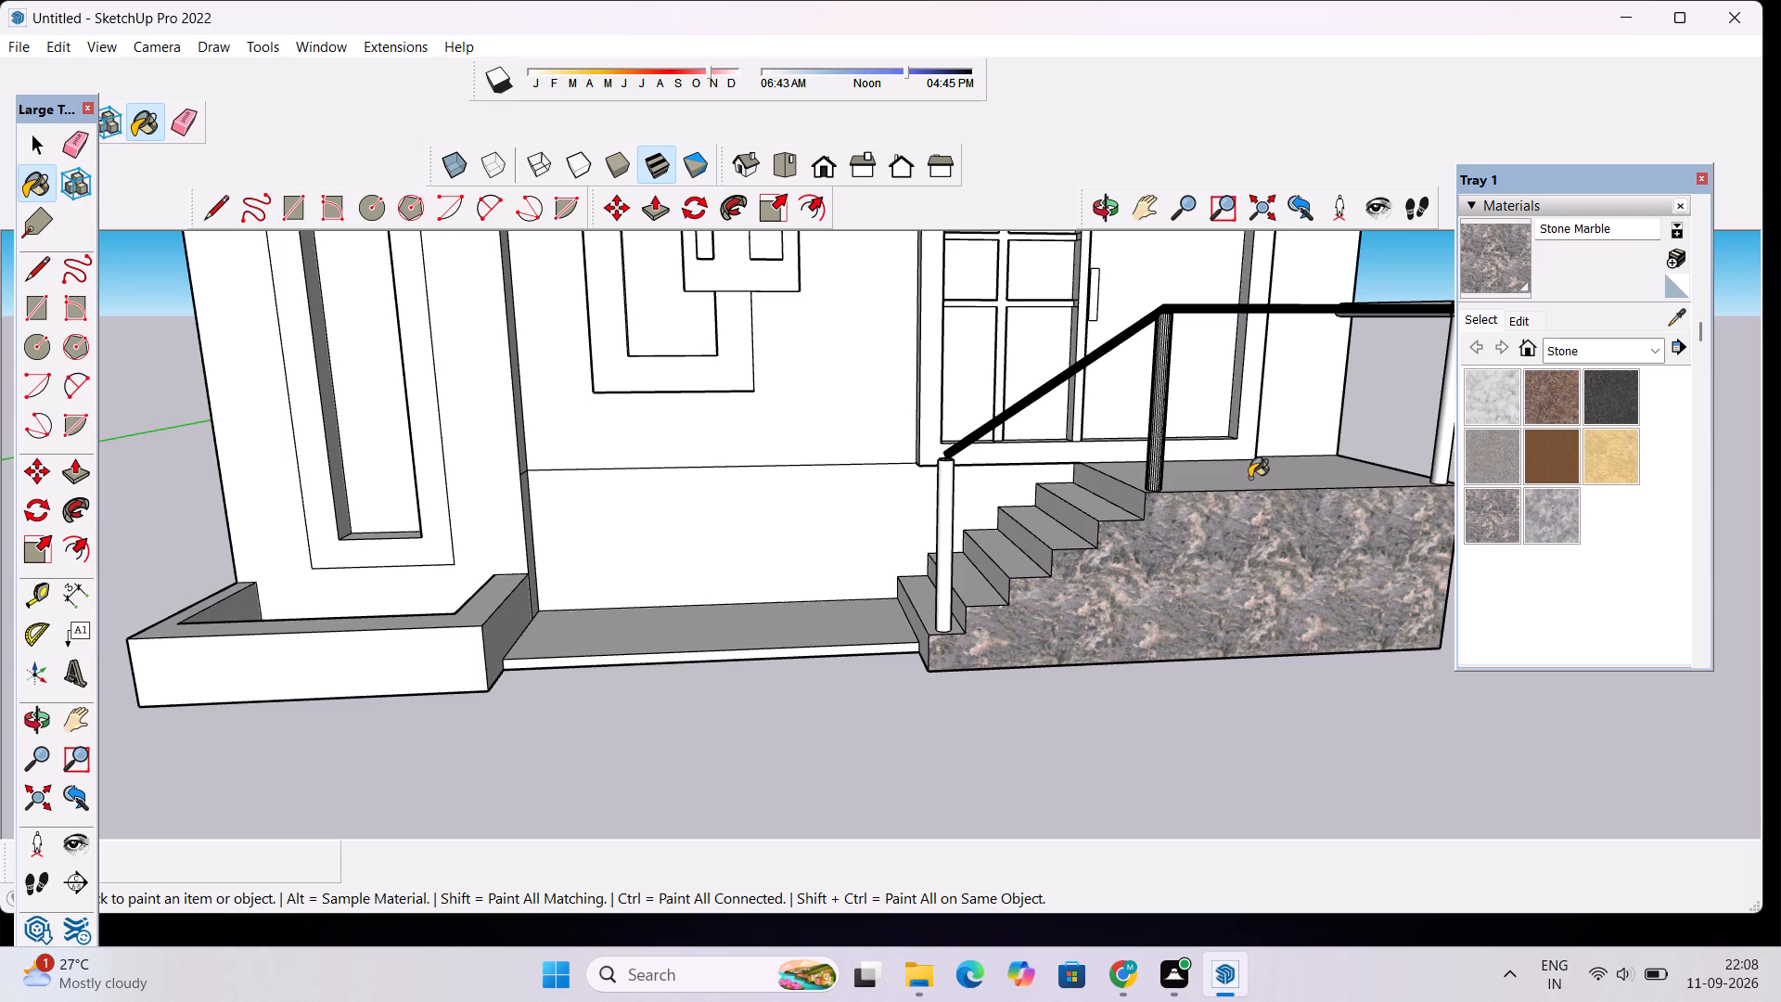
Paint the treads and risers of the entrance stair with Stone Marble, leaving the railing post unpainted.
scroll(1086, 507, "up", 3)
left_click(1121, 481)
left_click(1112, 515)
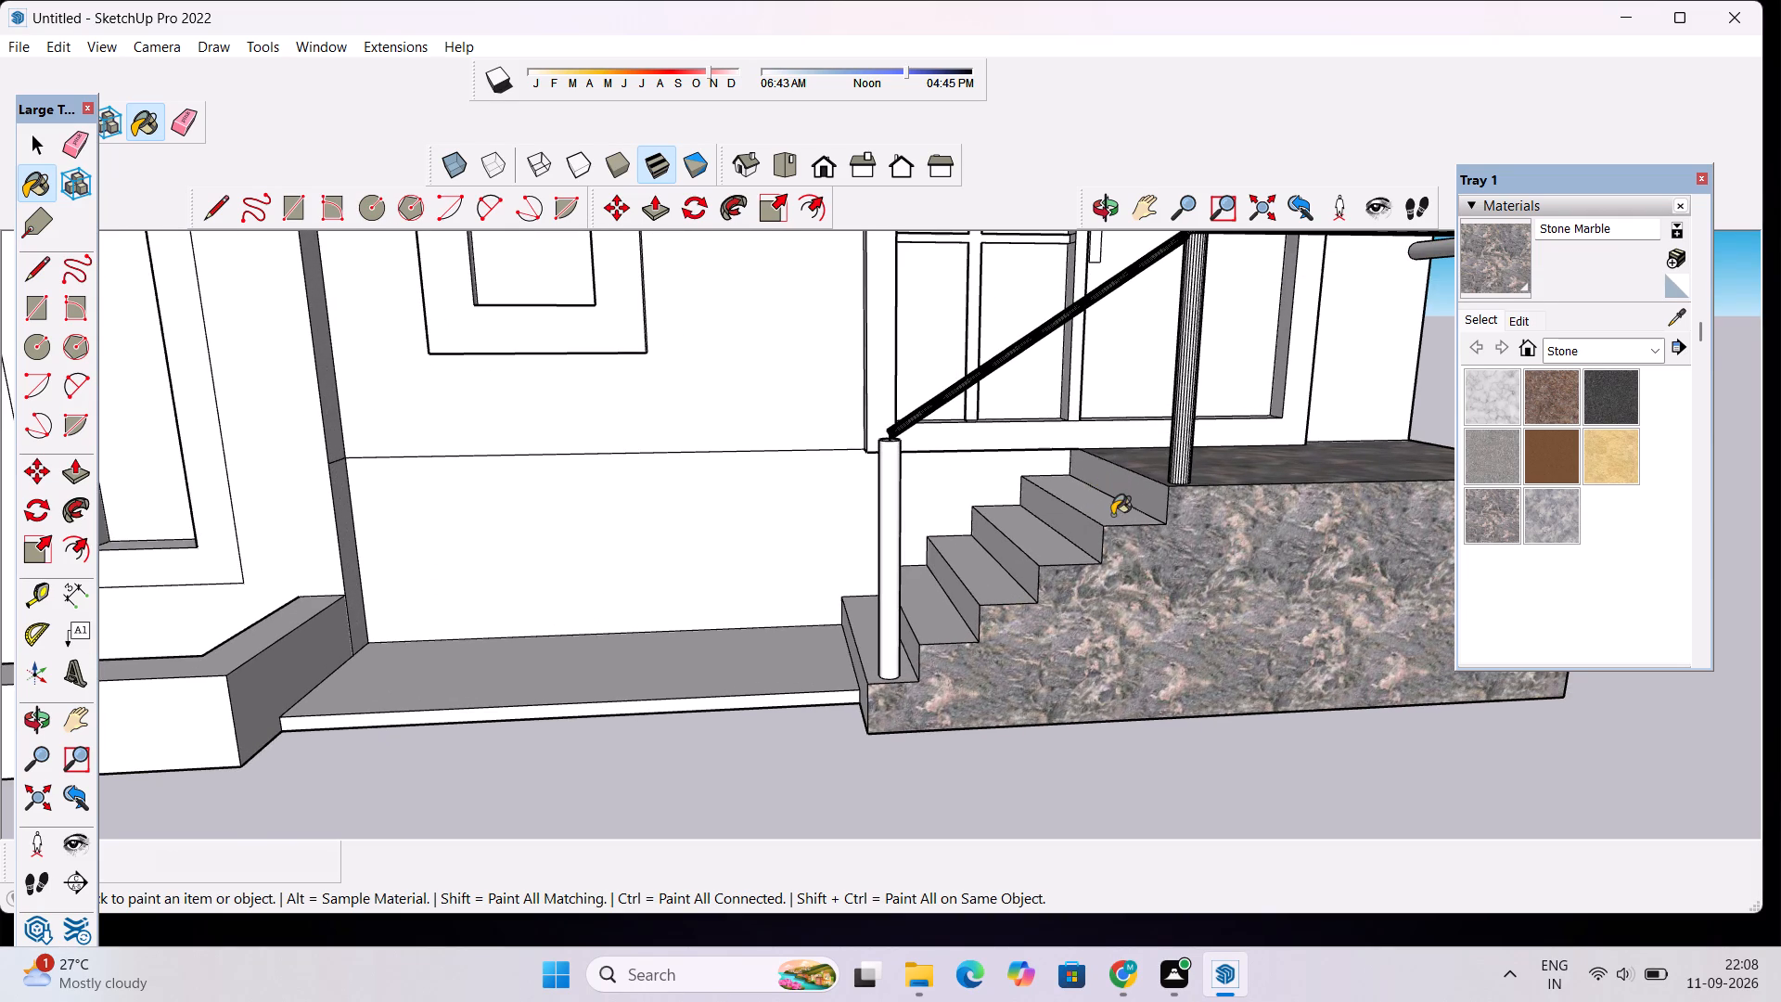
left_click(1092, 528)
left_click(1067, 556)
left_click(1023, 562)
left_click(1006, 579)
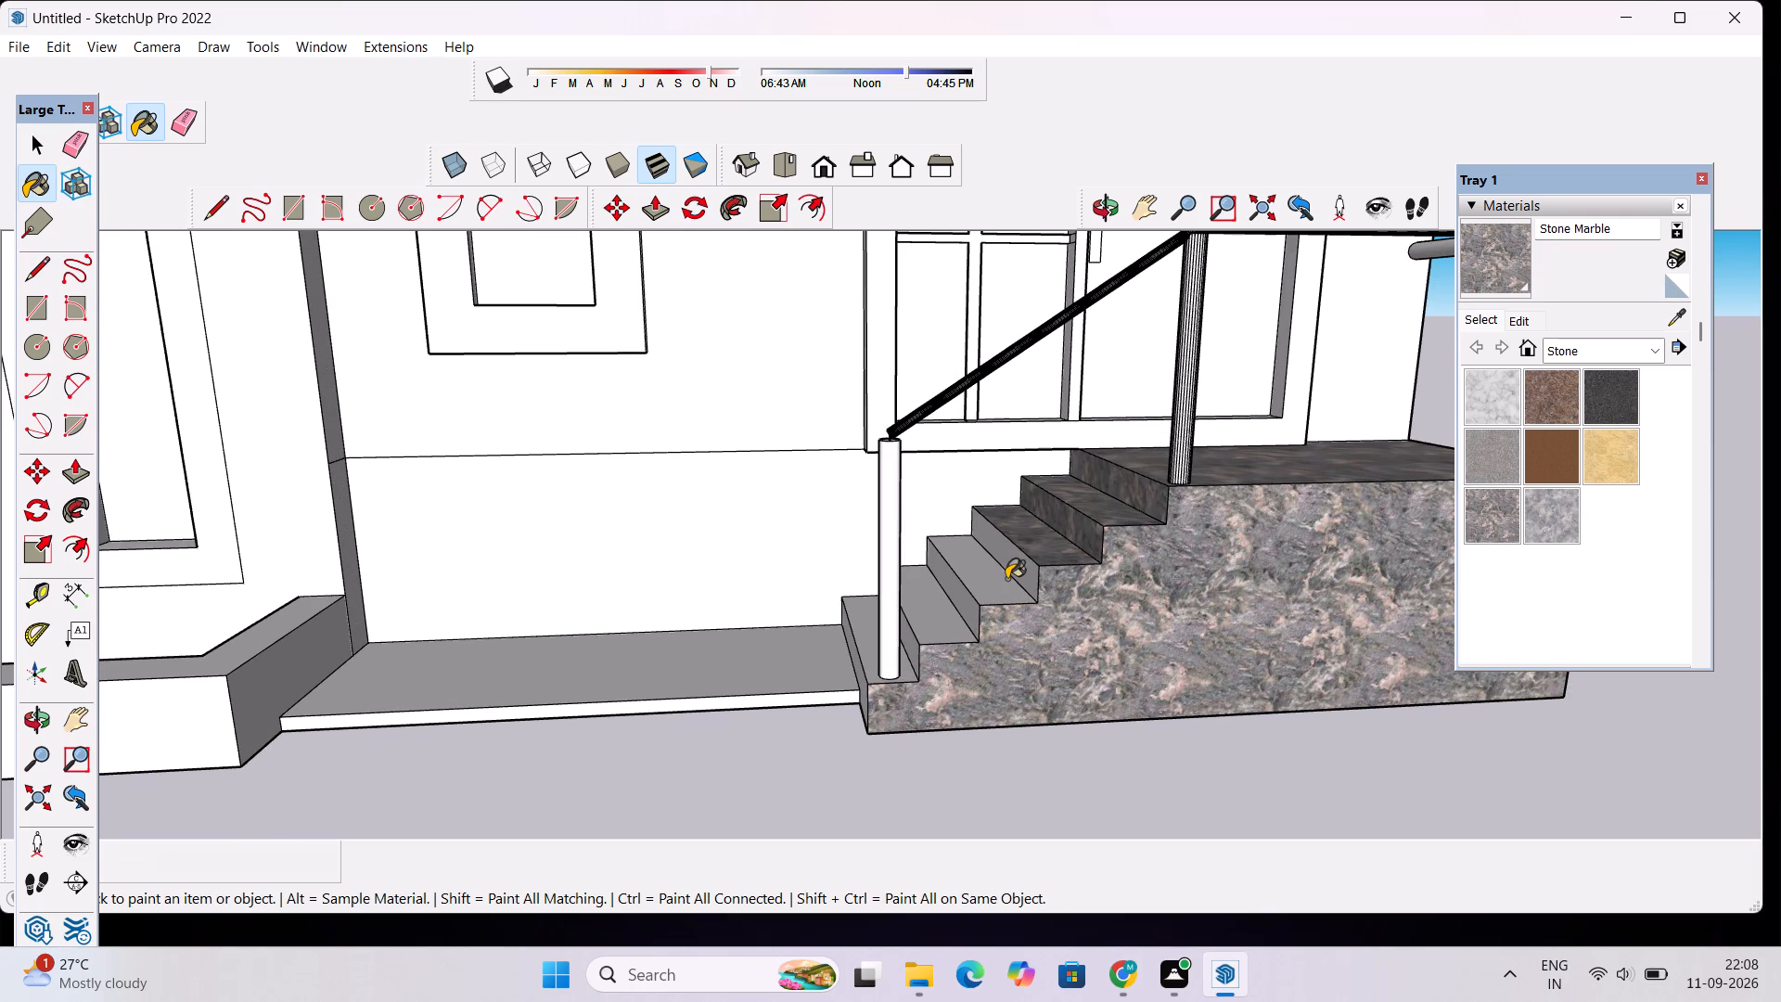
left_click(964, 608)
left_click(948, 630)
left_click(911, 647)
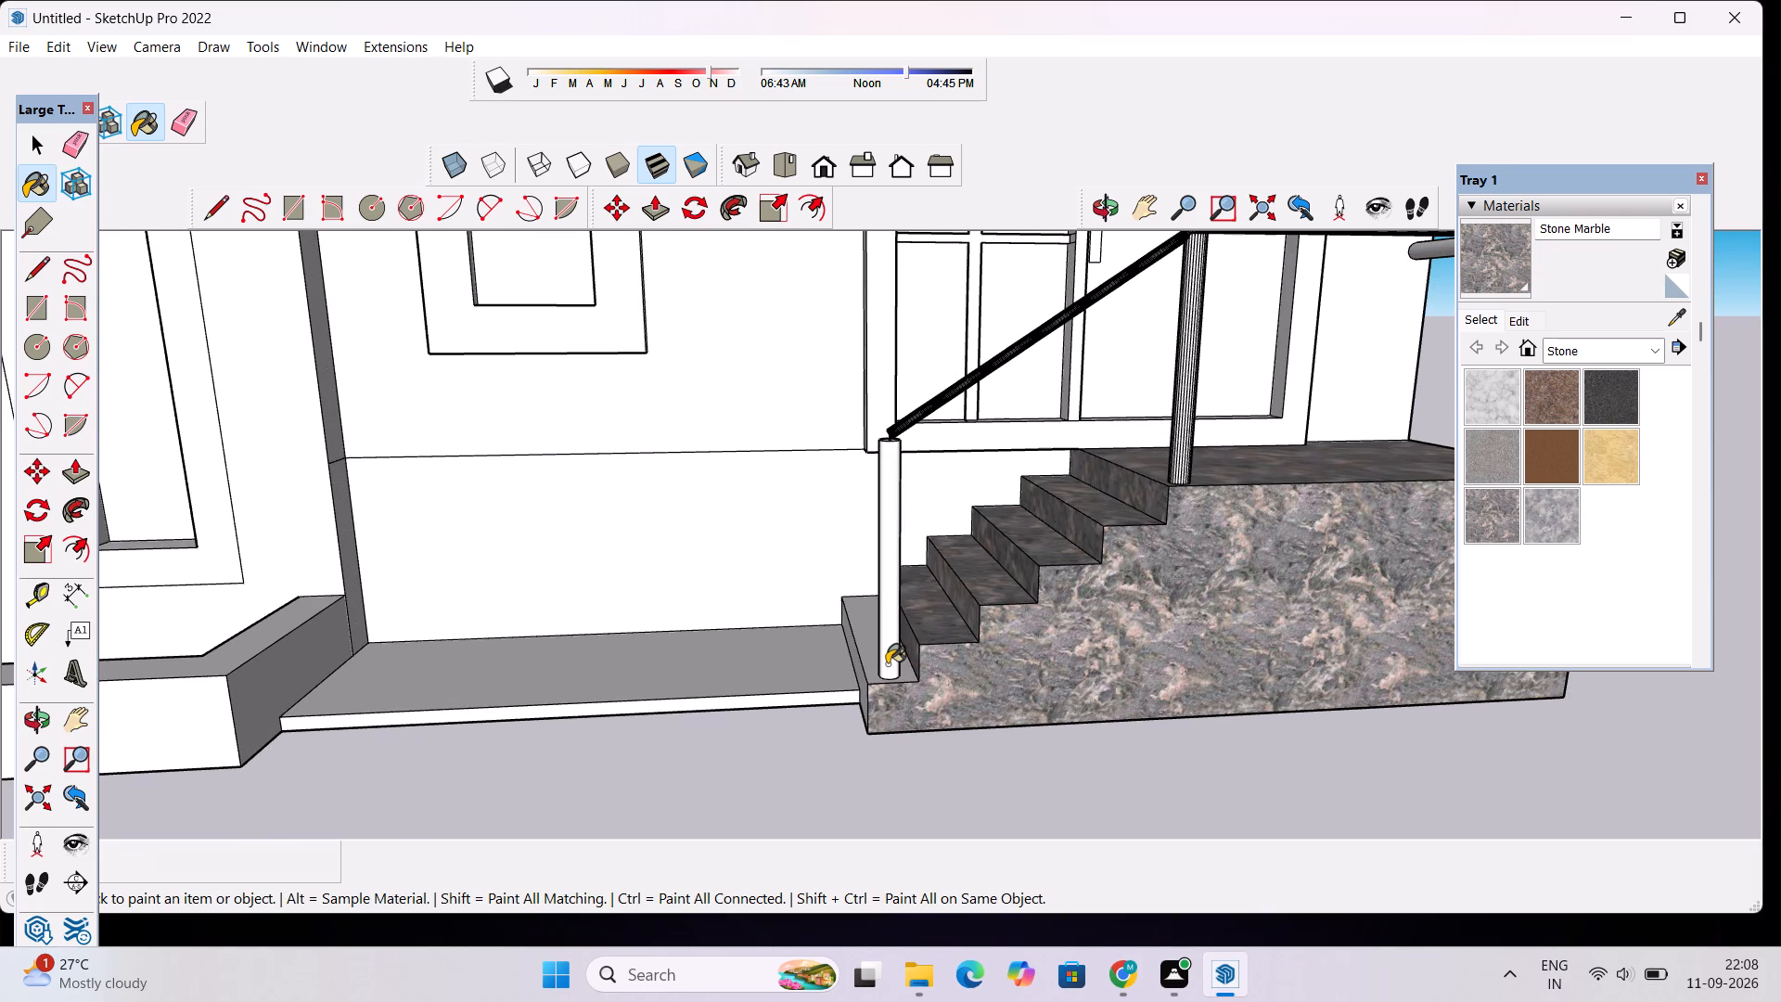
left_click(887, 664)
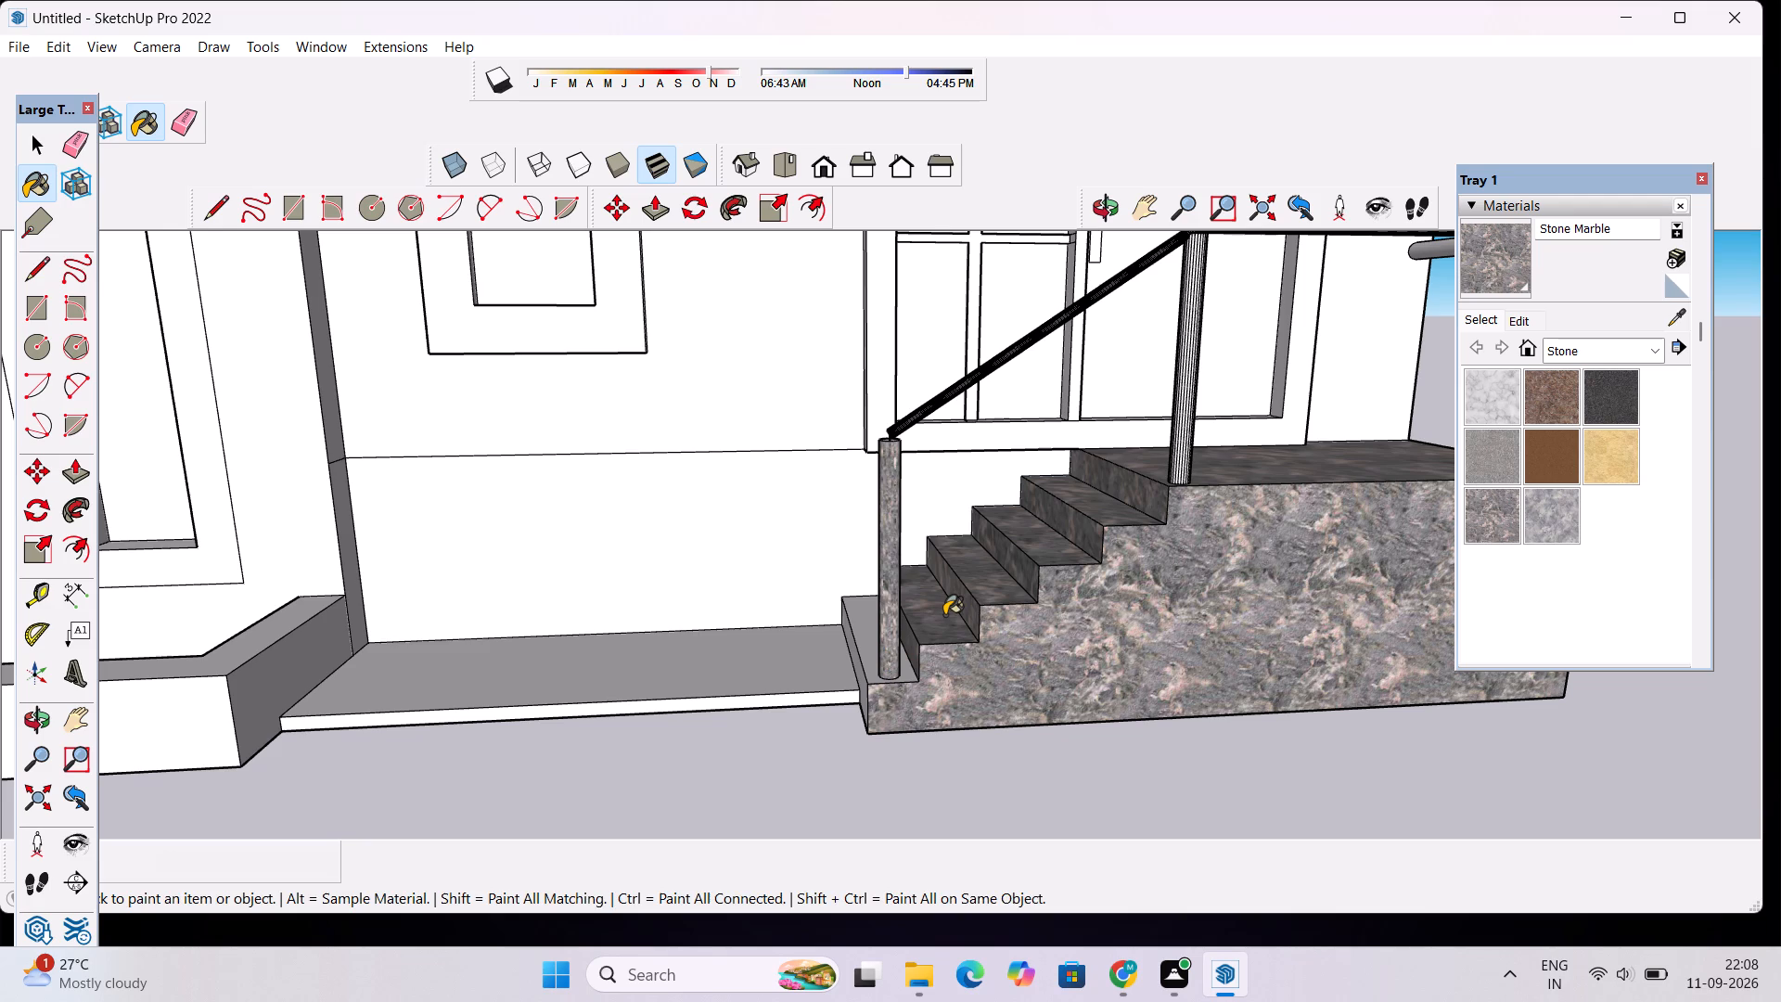
key("ctrl+z")
left_click(909, 668)
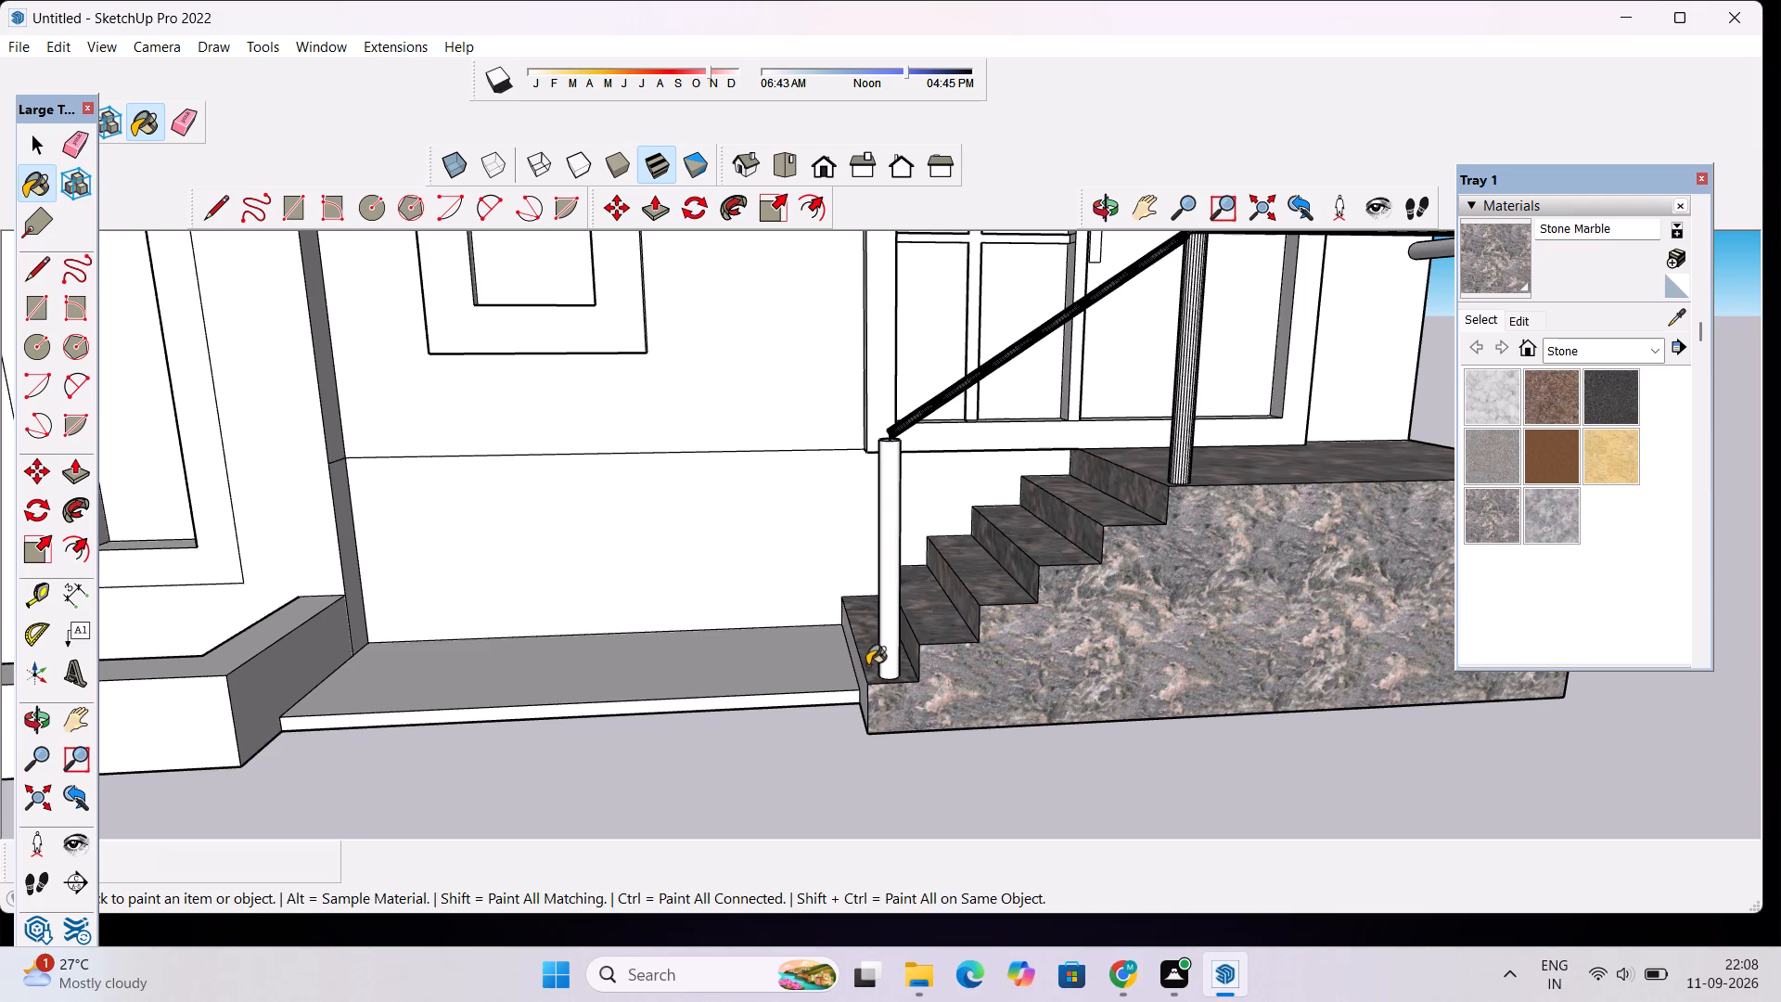
left_click(862, 676)
Paint the top and front faces of the low slab between planter and stair with Stone Vein Gray.
left_click(1544, 515)
left_click(707, 671)
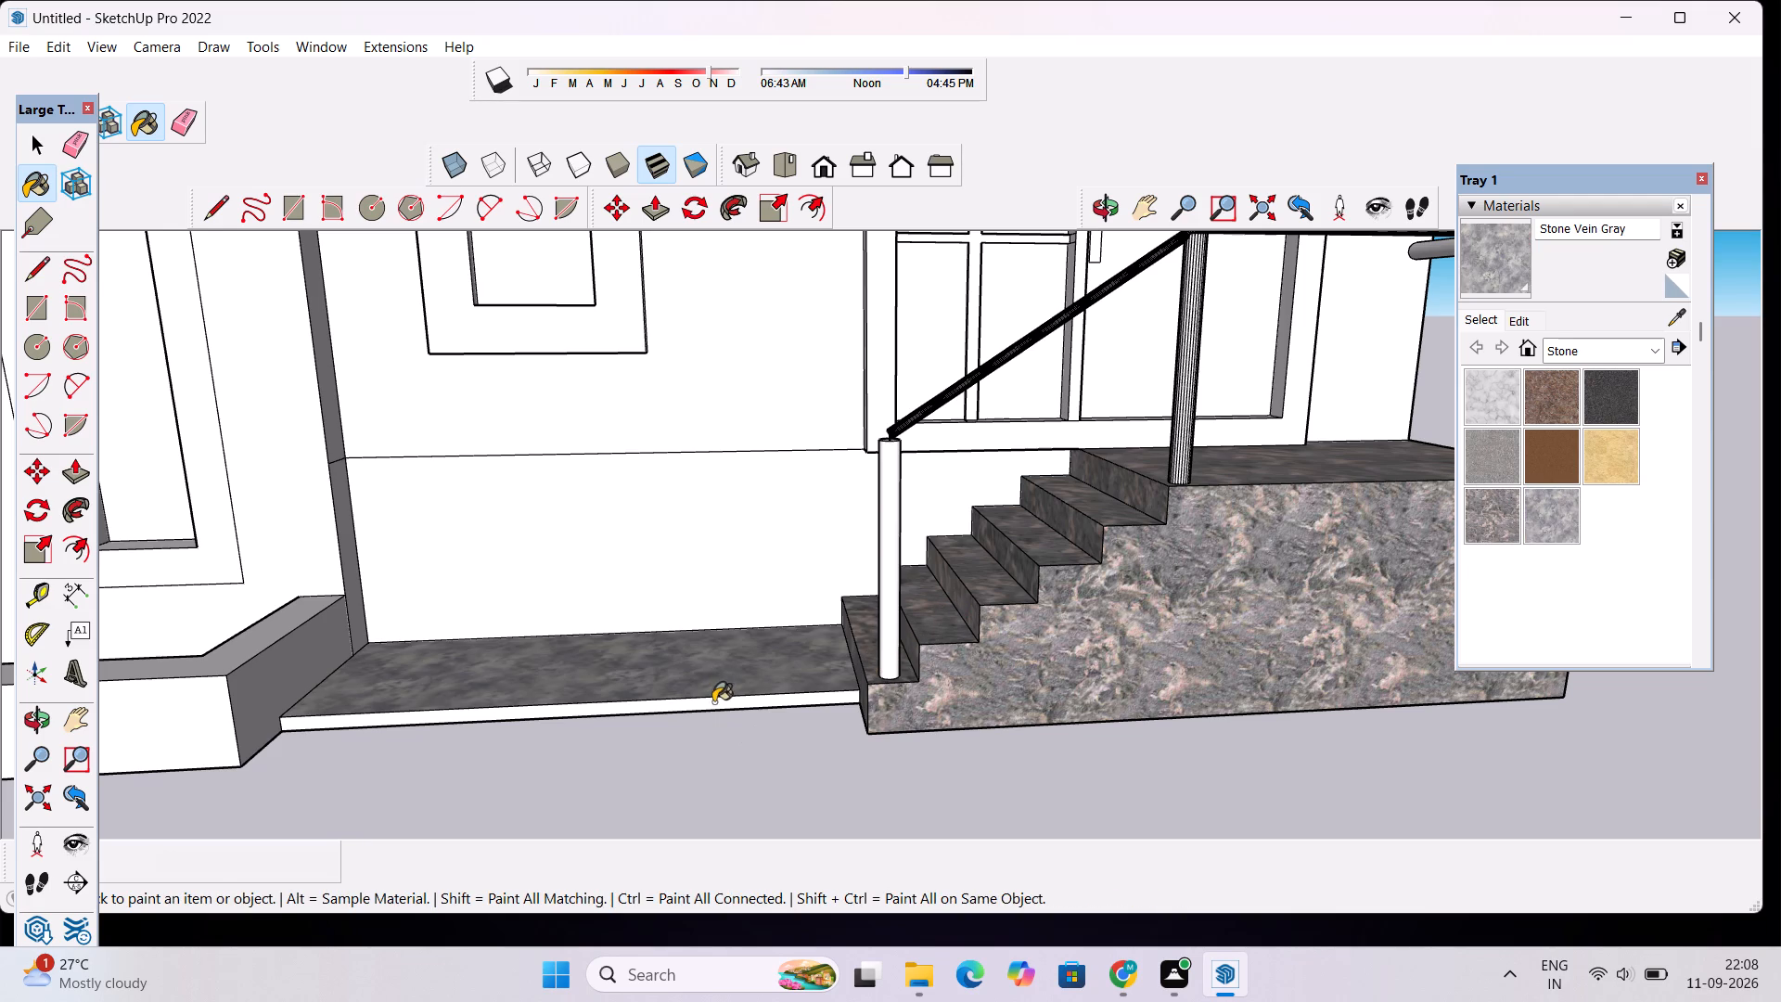
left_click(713, 702)
Erase the horizontal line near the base of the landing's end face and its continuation along the house's side wall.
scroll(726, 689, "down", 9)
scroll(1121, 562, "up", 3)
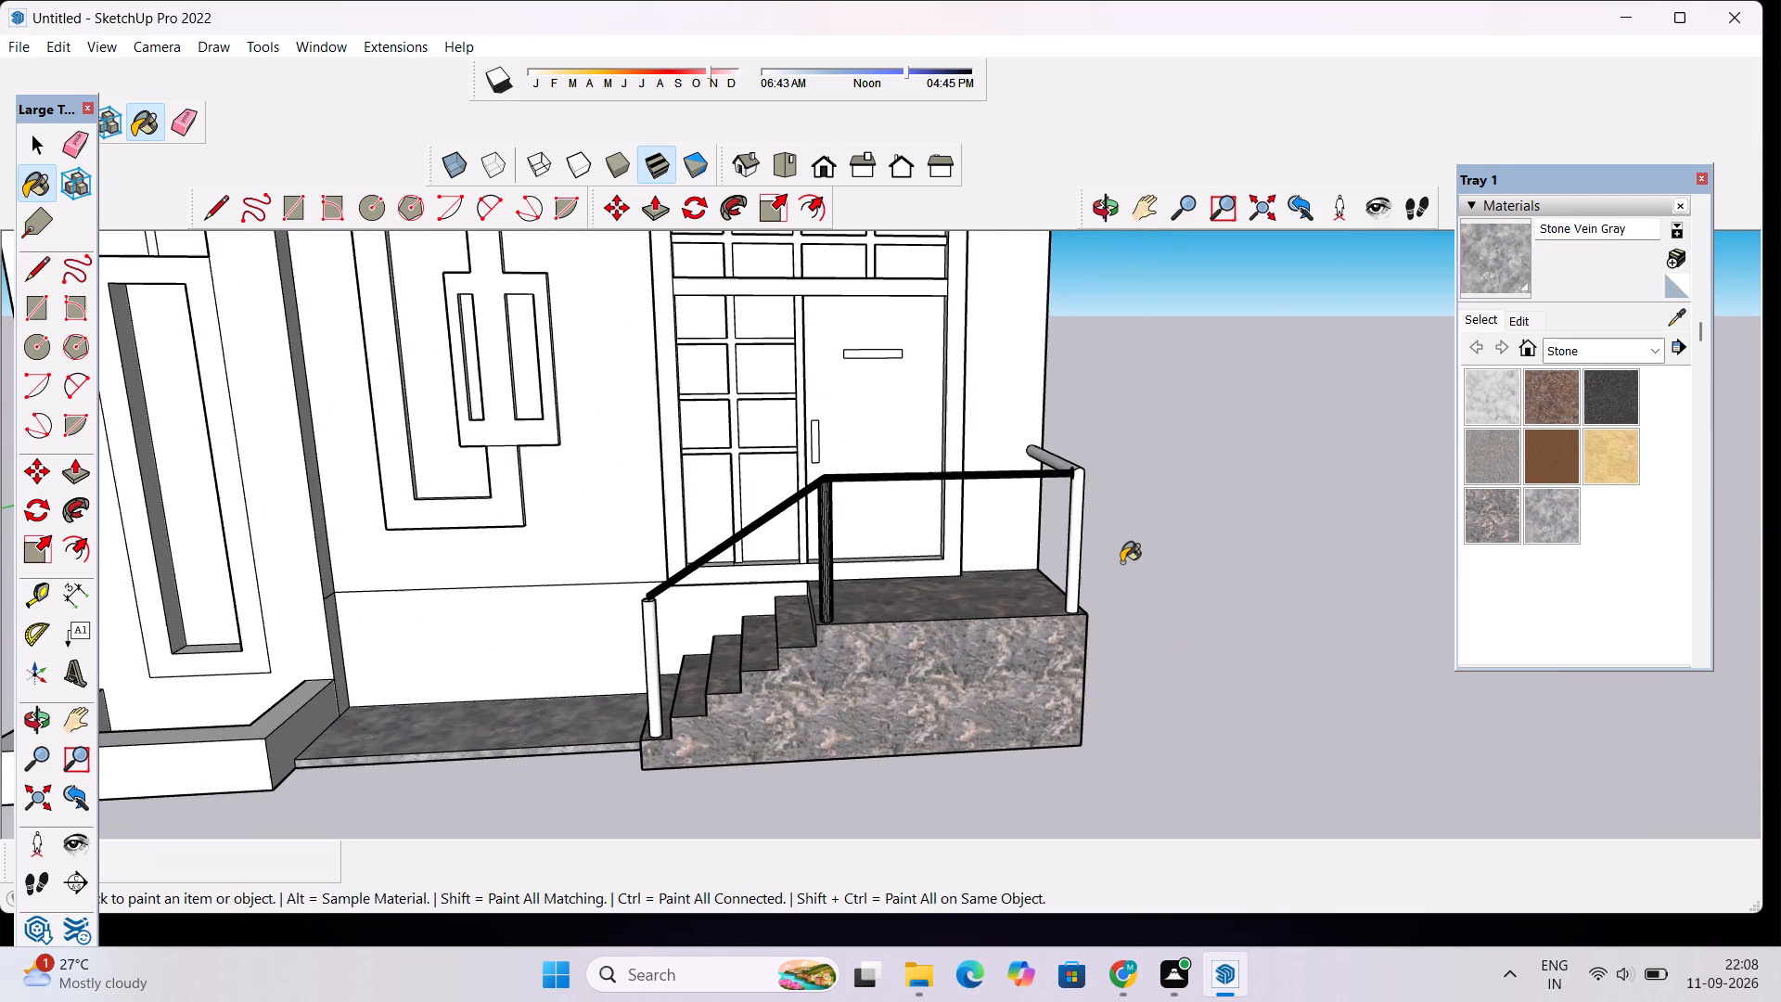
scroll(1121, 562, "up", 1)
scroll(919, 647, "down", 1)
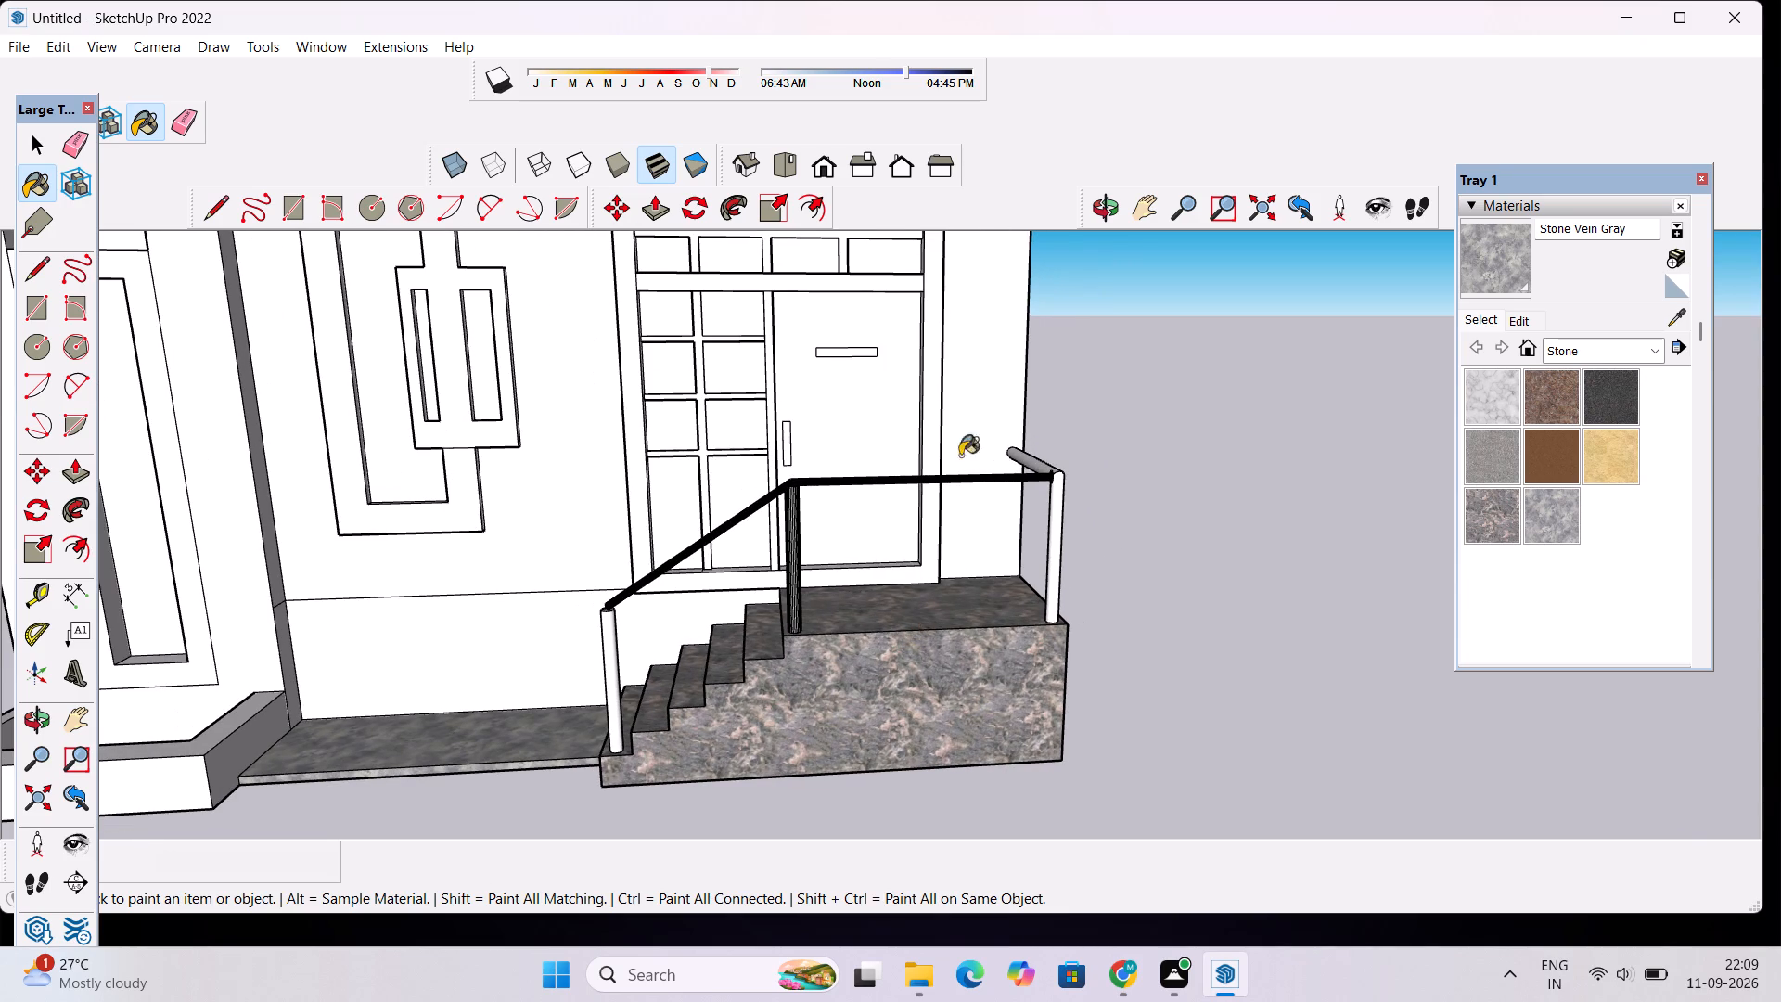
left_click(1094, 217)
left_click_drag(1235, 493, 1120, 513)
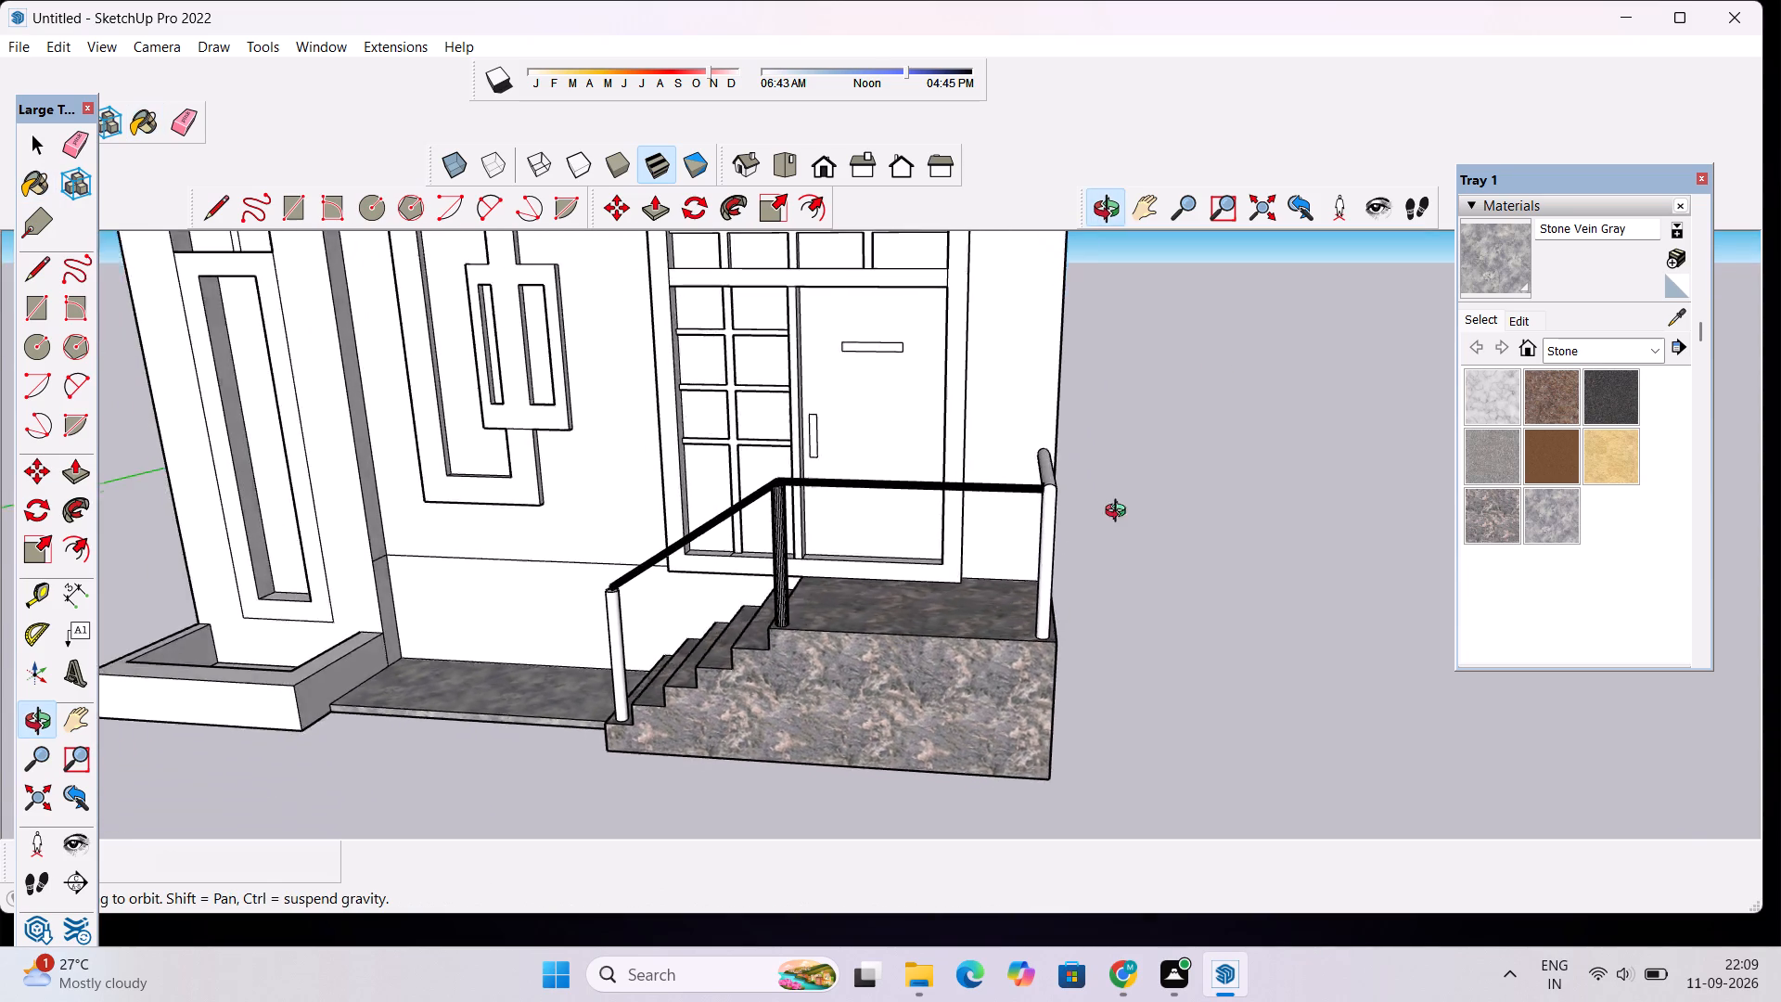
left_click_drag(1120, 513, 886, 471)
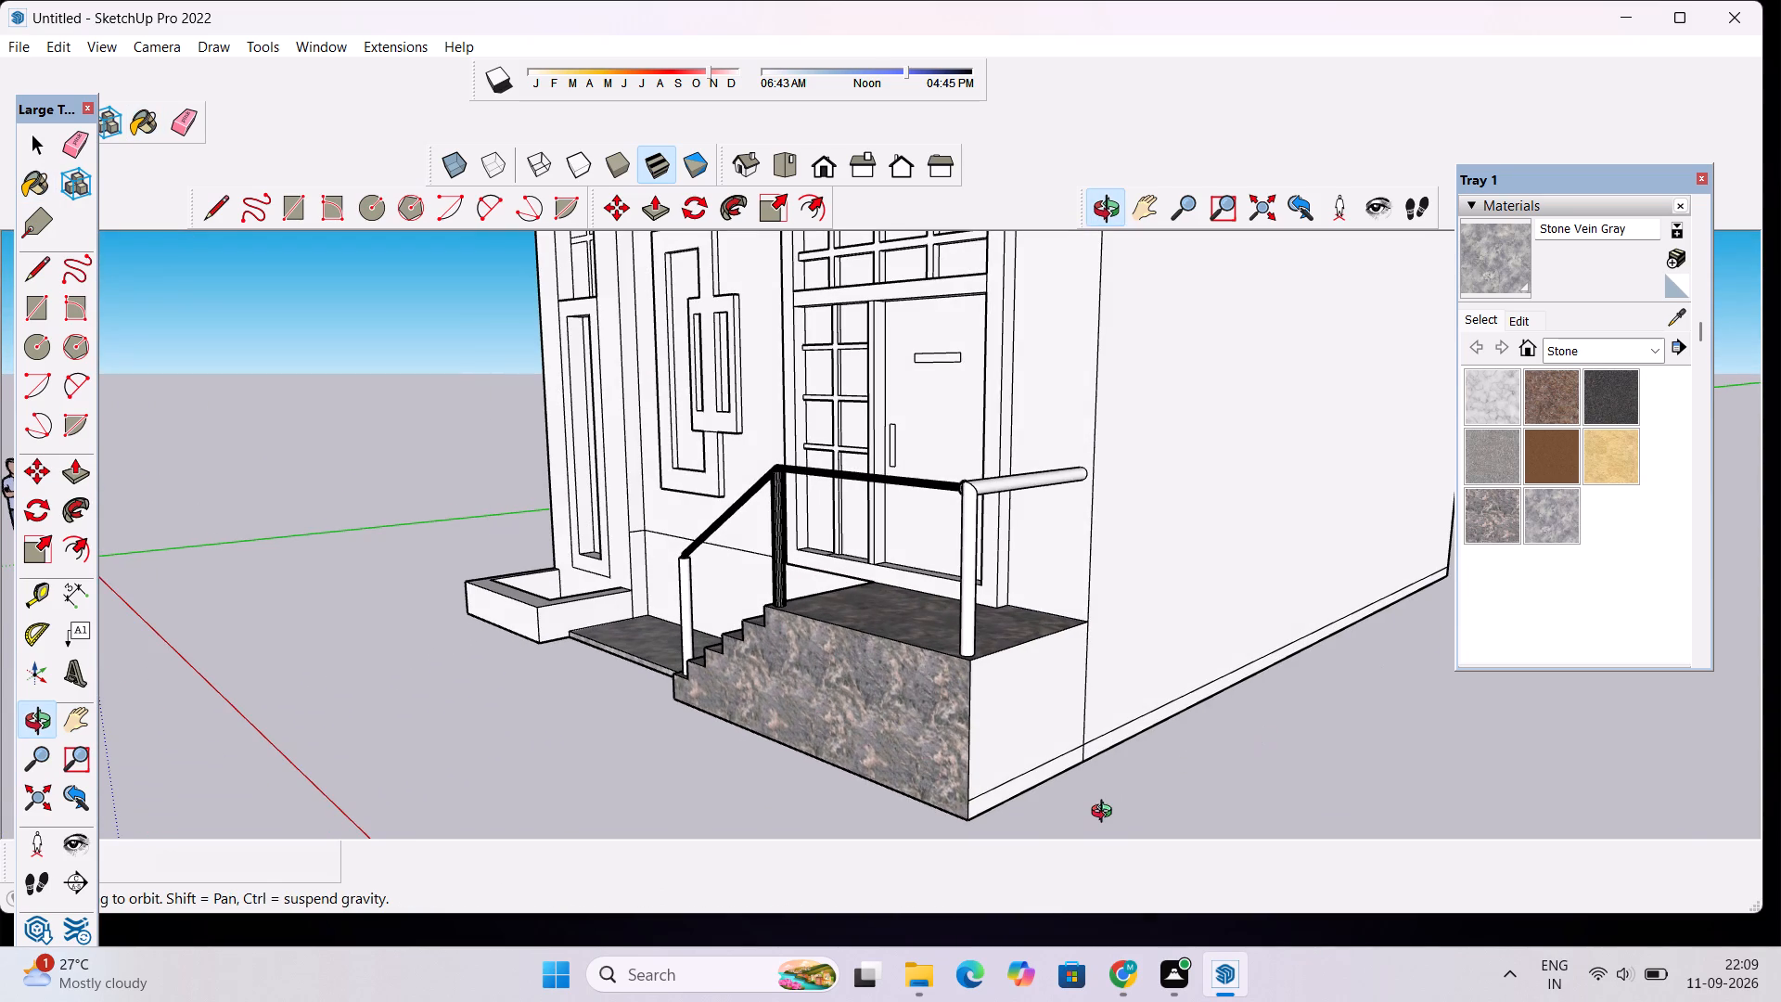
key("e")
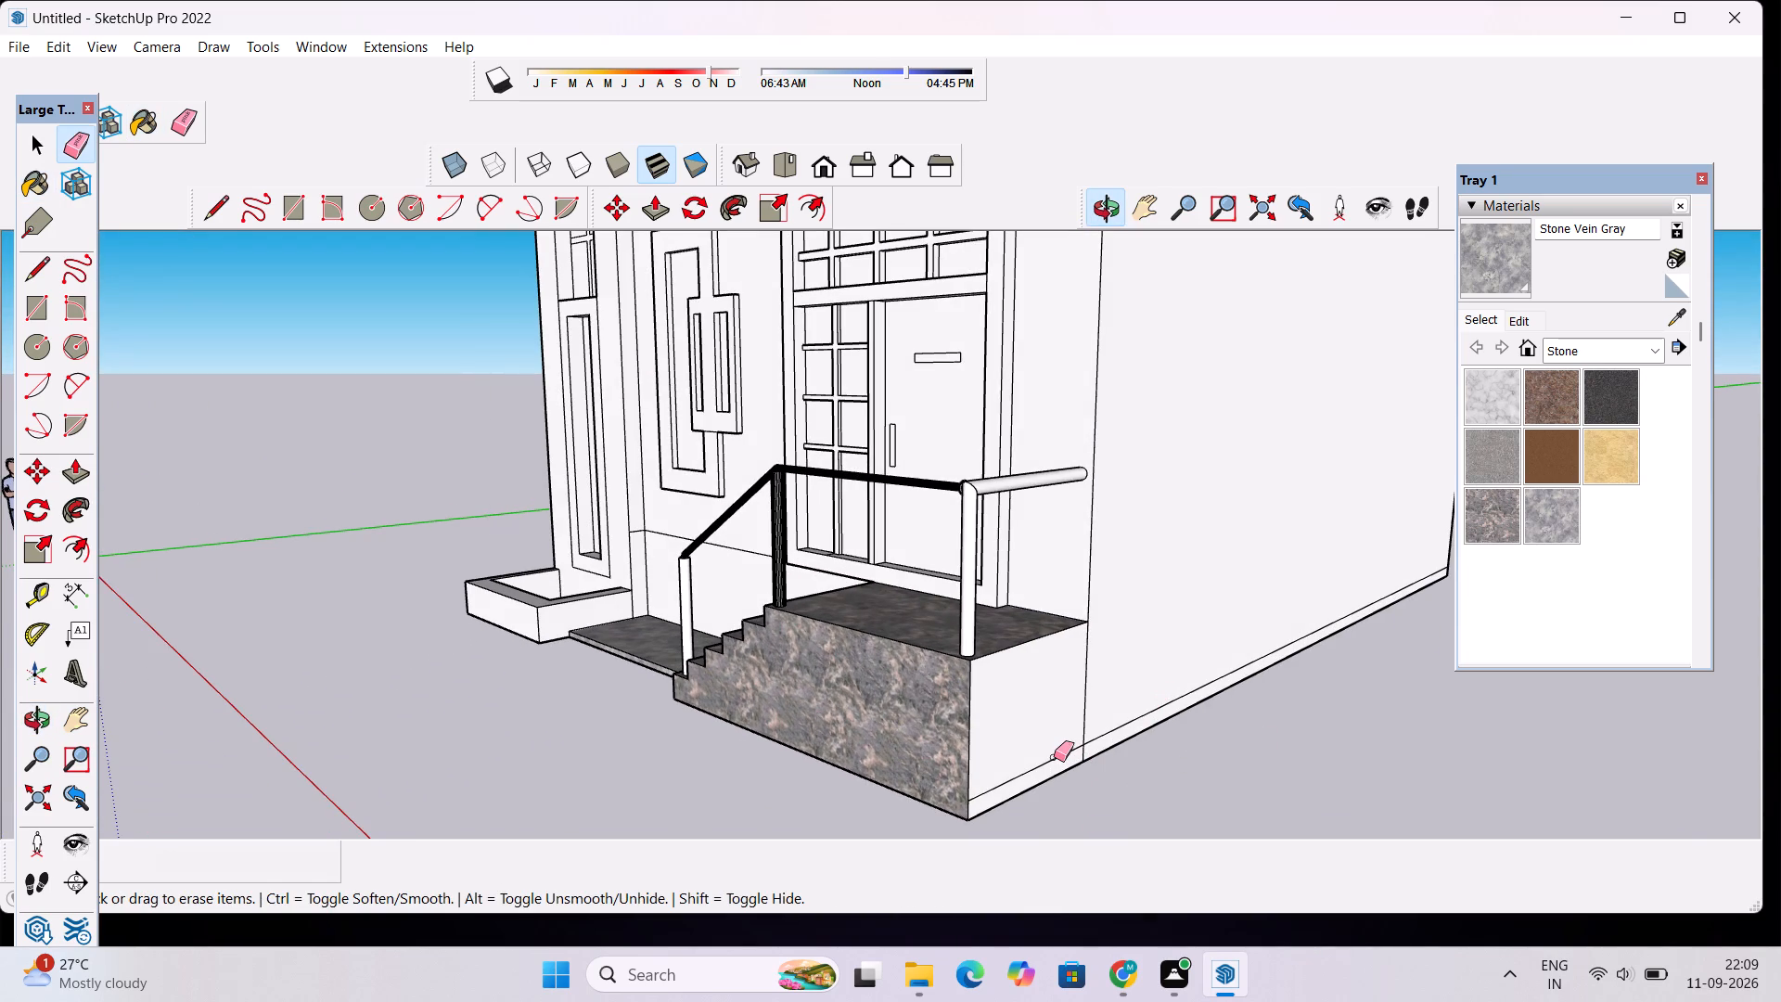
left_click(1054, 761)
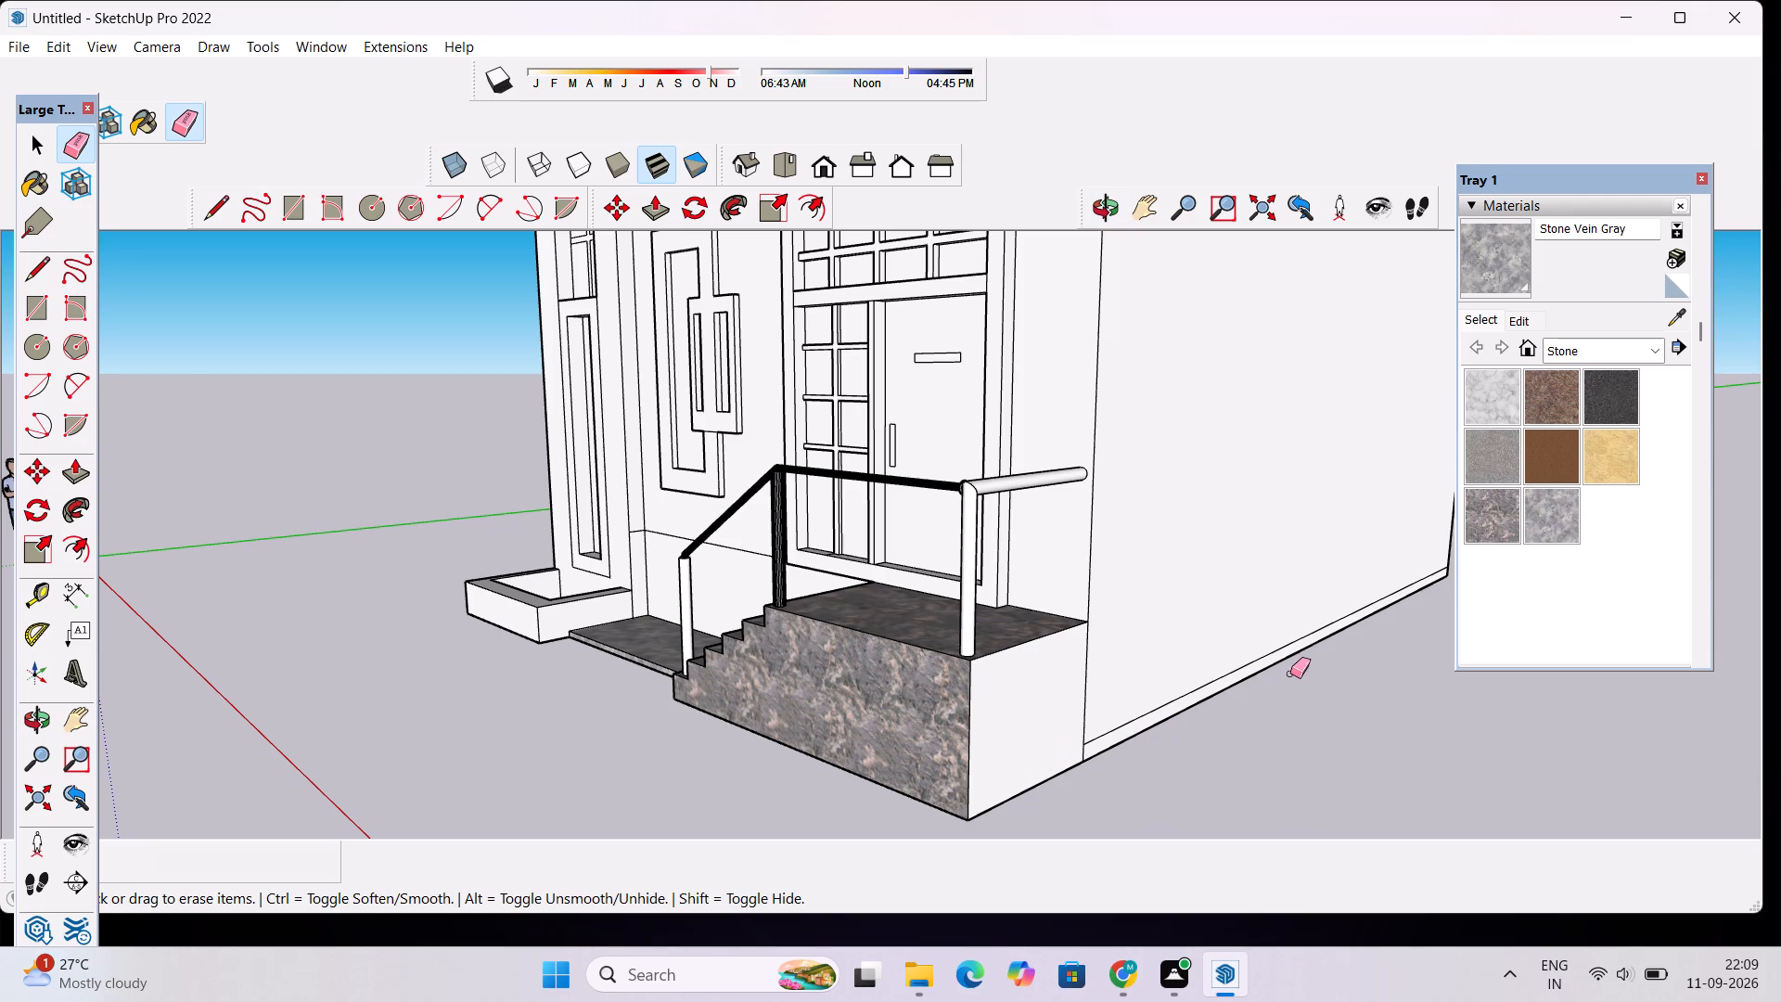
left_click(1315, 634)
key("space")
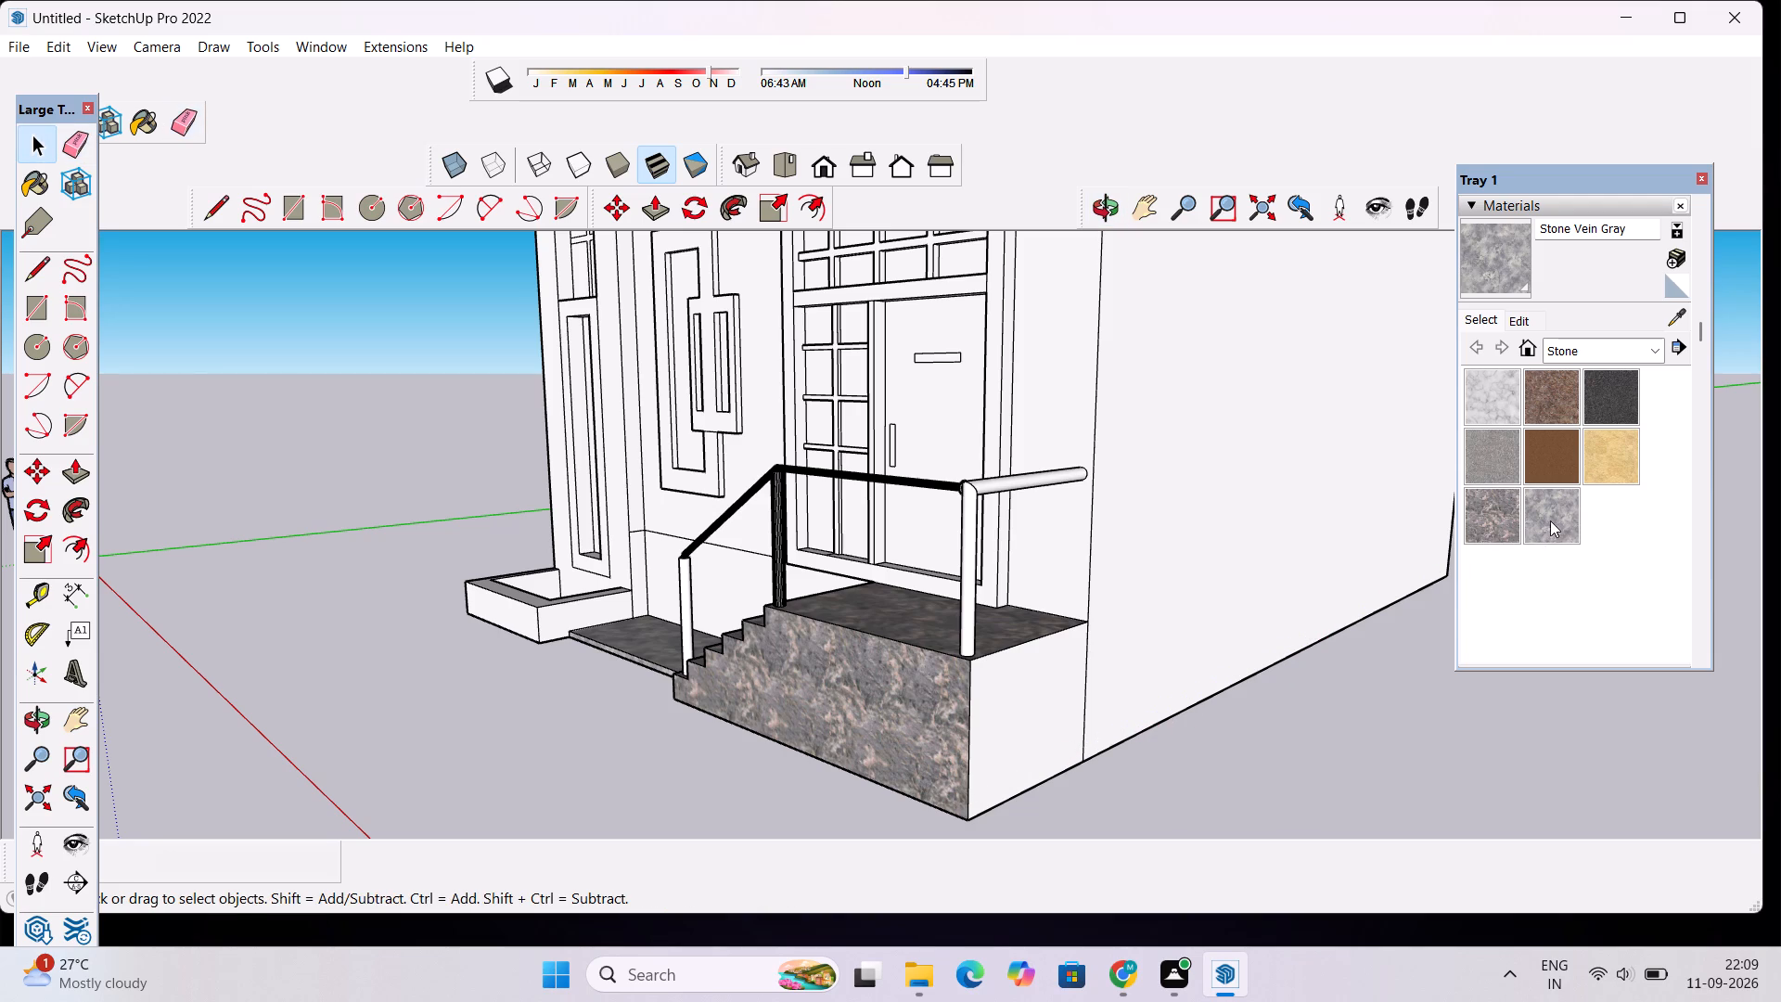
Paint the end face of the landing with Stone Marble.
left_click(1472, 520)
left_click(987, 731)
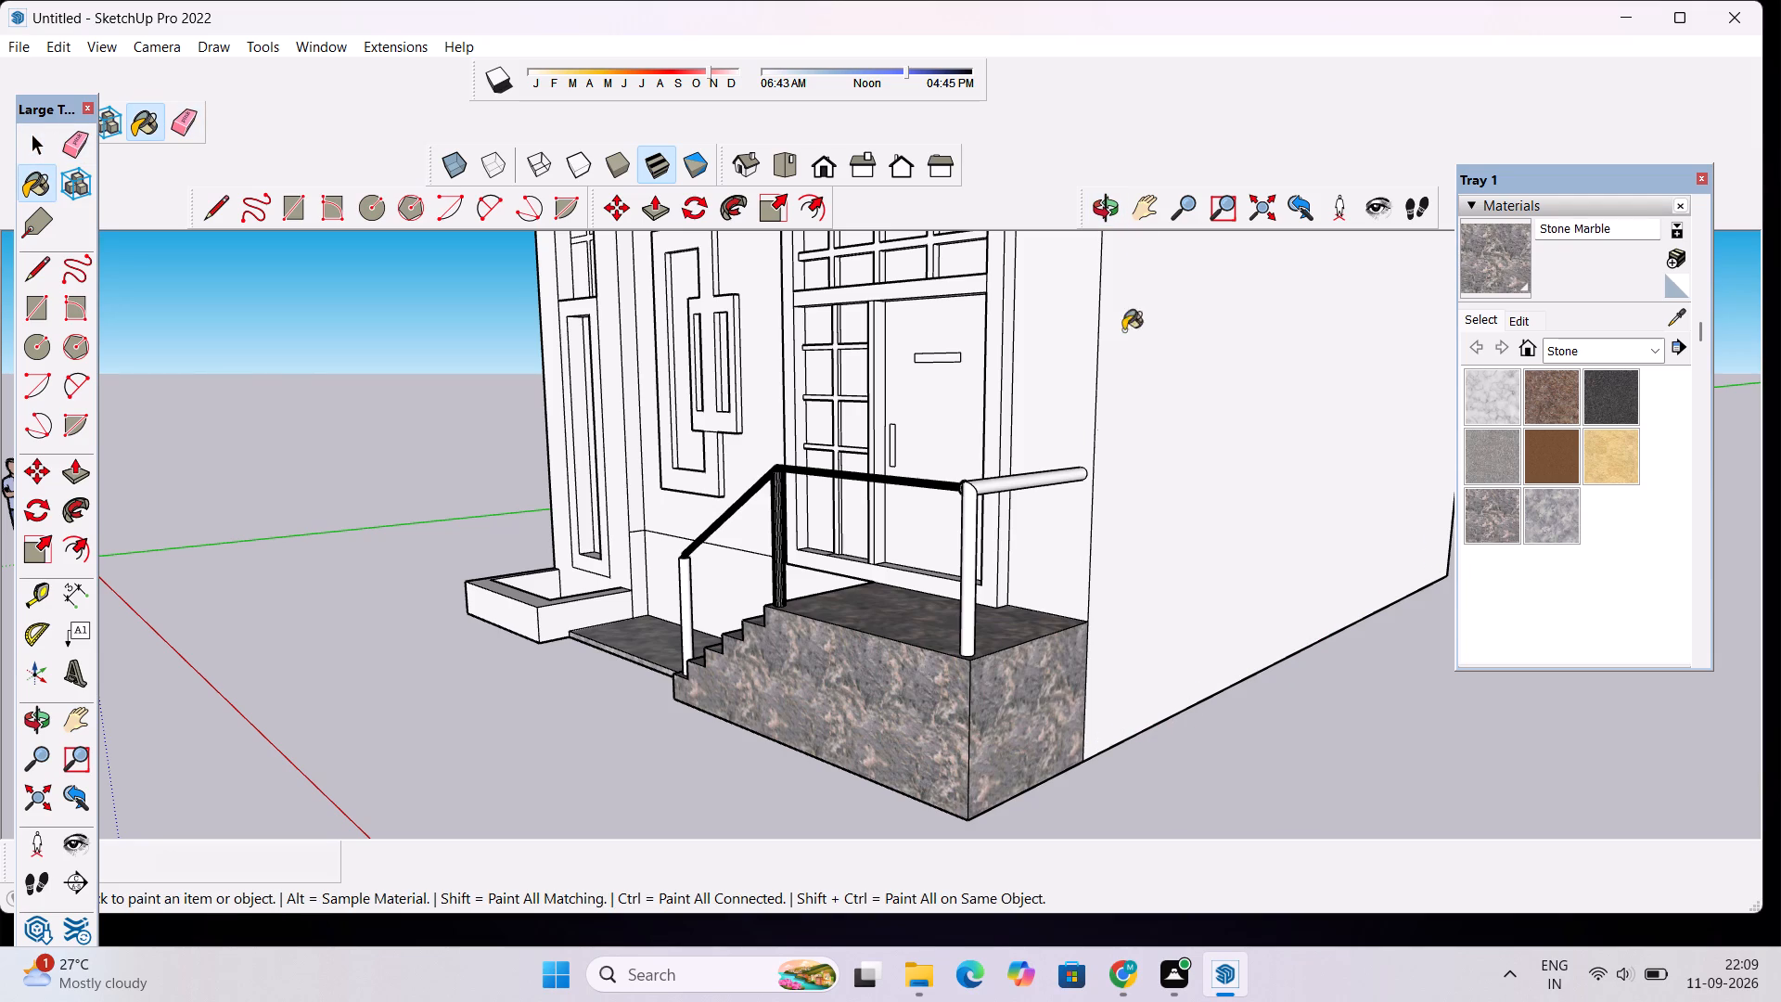
Examine the painted entrance and the whole front facade from several angles.
left_click(1109, 205)
left_click_drag(1034, 403, 1215, 424)
scroll(1133, 541, "down", 5)
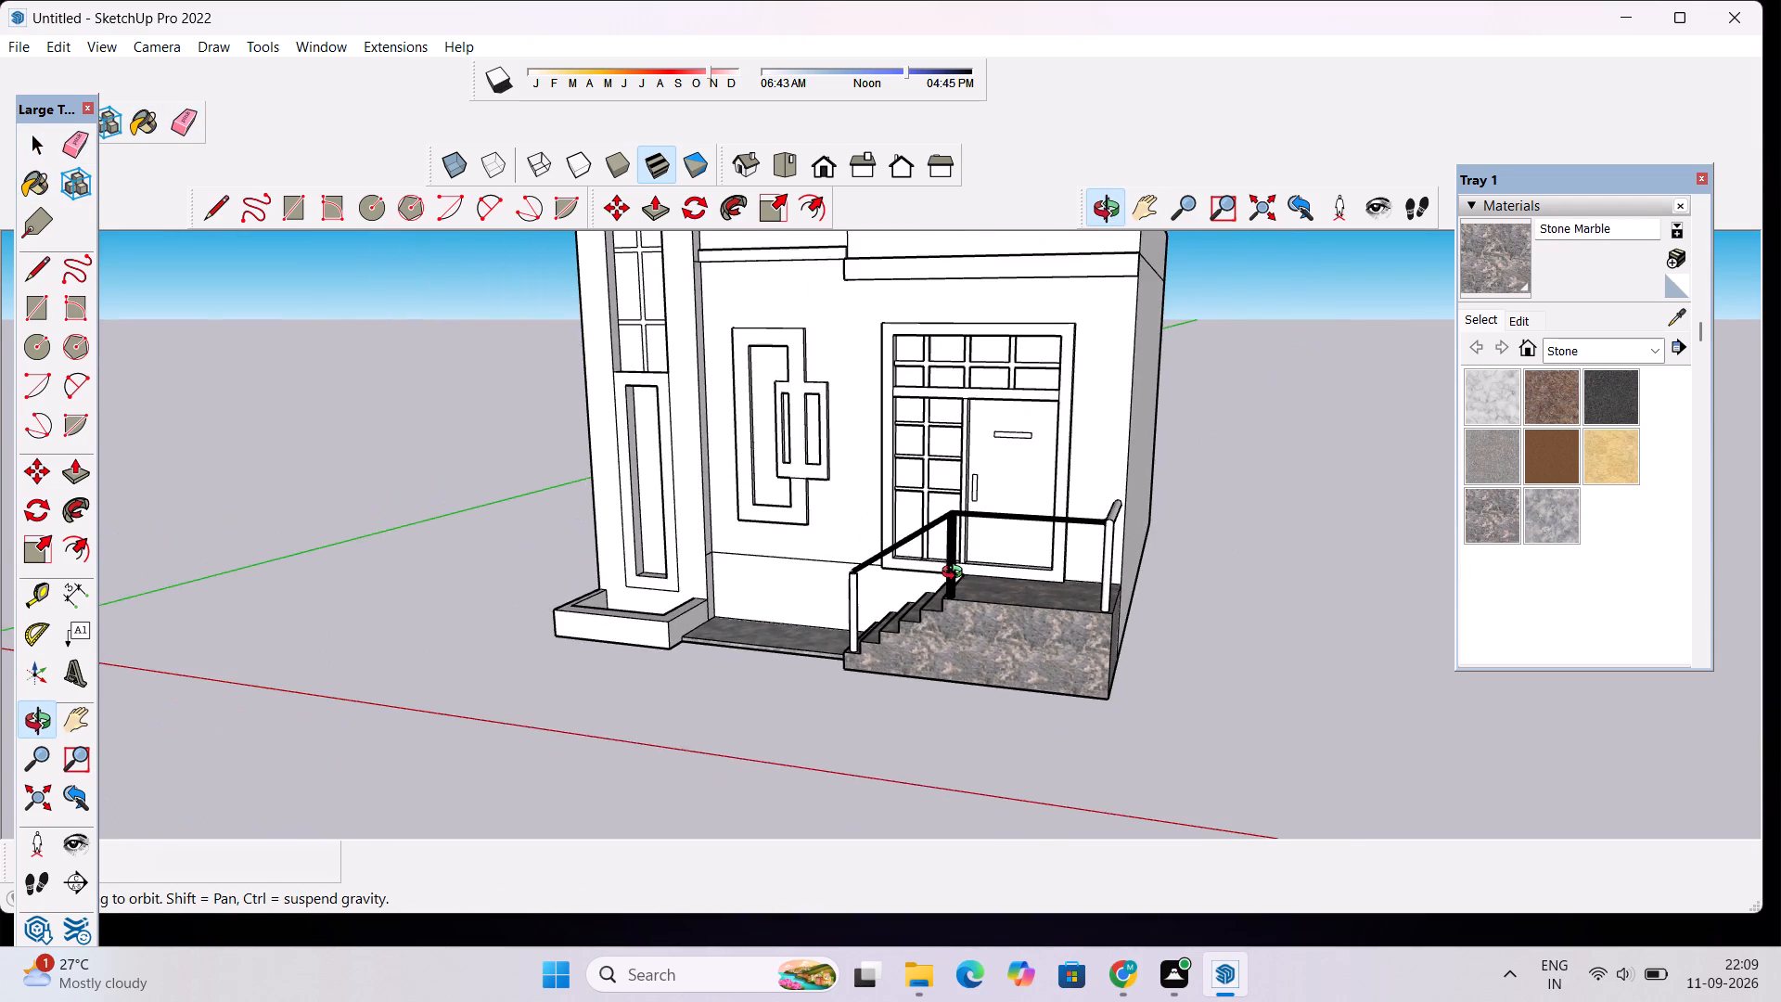
scroll(955, 570, "up", 3)
left_click_drag(951, 563, 1166, 570)
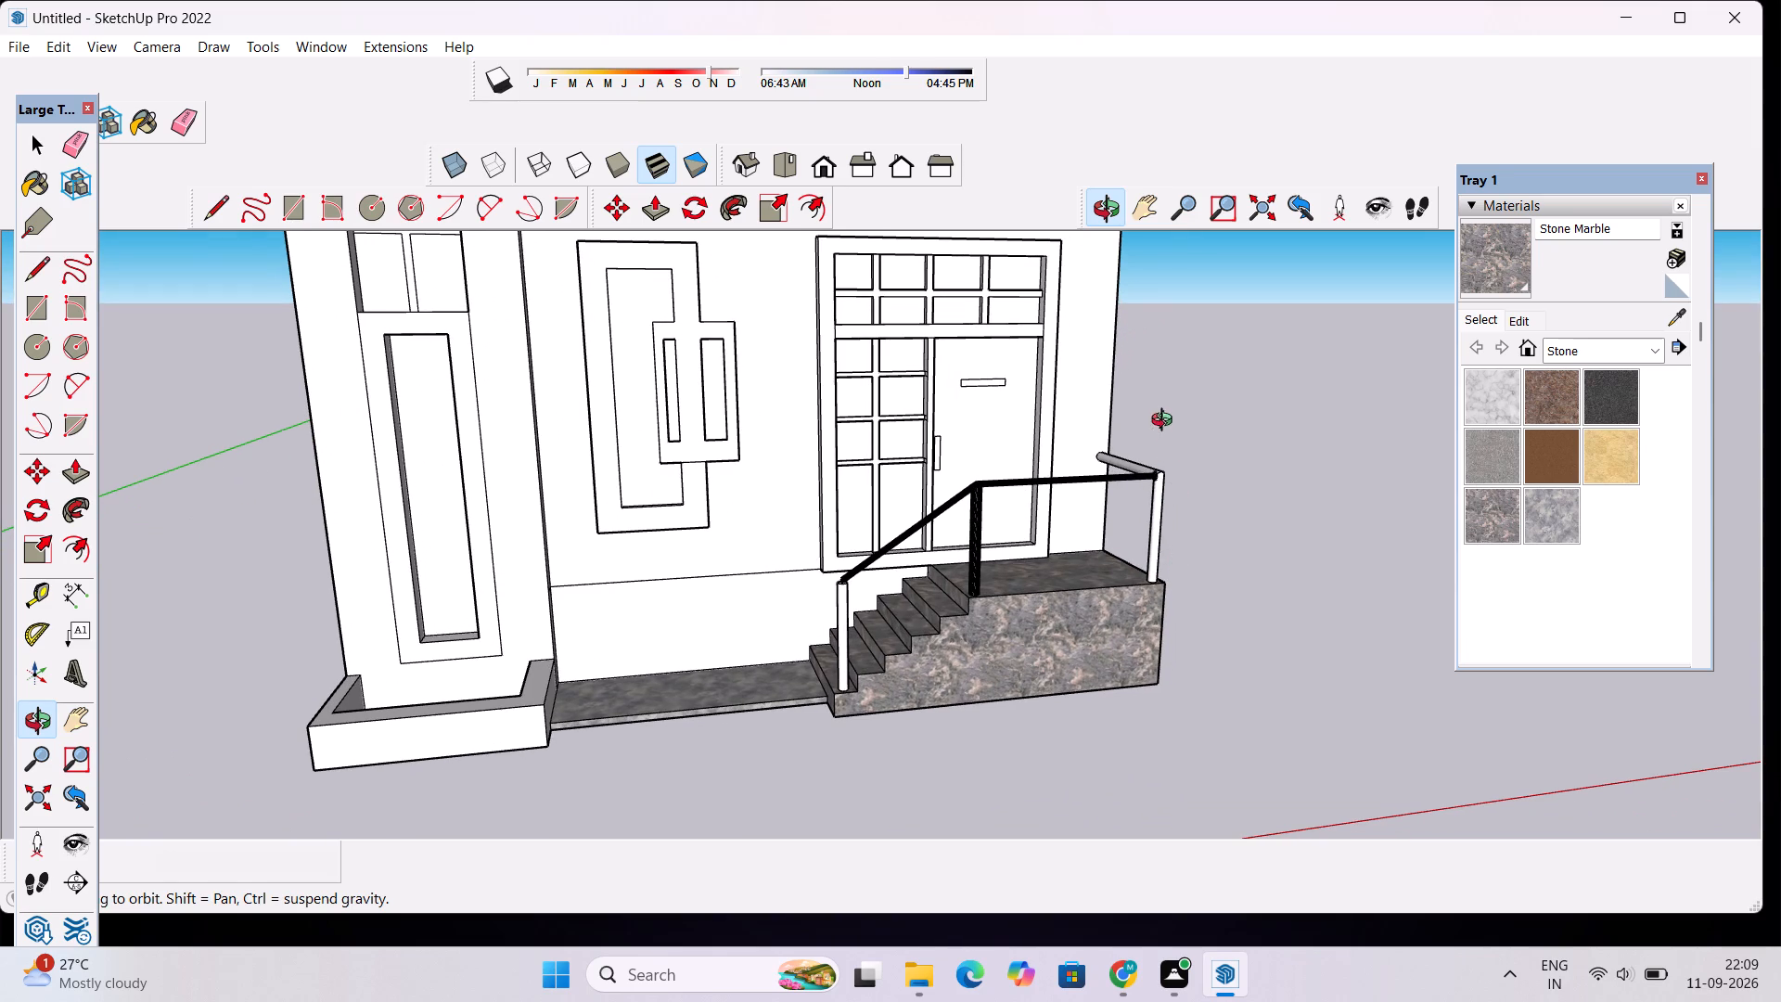
scroll(1153, 462, "down", 5)
left_click_drag(1105, 596, 1060, 525)
scroll(1043, 424, "up", 6)
scroll(1053, 442, "down", 3)
left_click_drag(1053, 428, 961, 623, "shift")
left_click_drag(1052, 616, 965, 640)
scroll(926, 612, "down", 7)
scroll(869, 510, "up", 3)
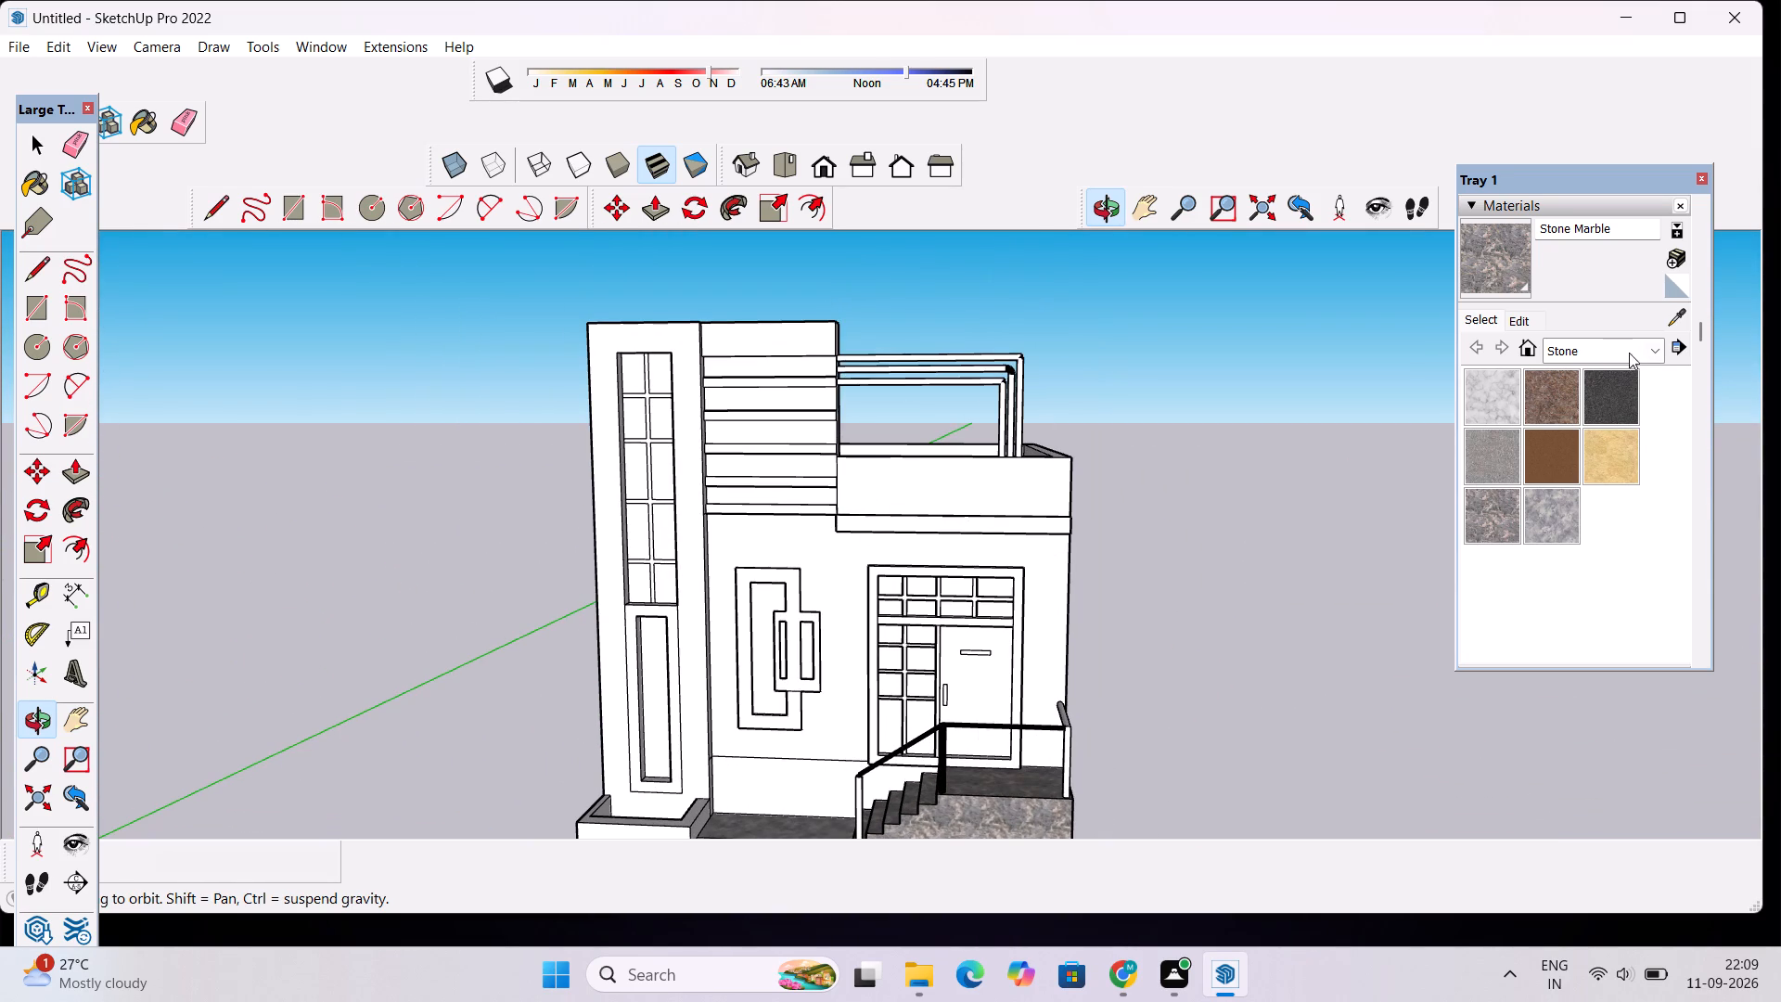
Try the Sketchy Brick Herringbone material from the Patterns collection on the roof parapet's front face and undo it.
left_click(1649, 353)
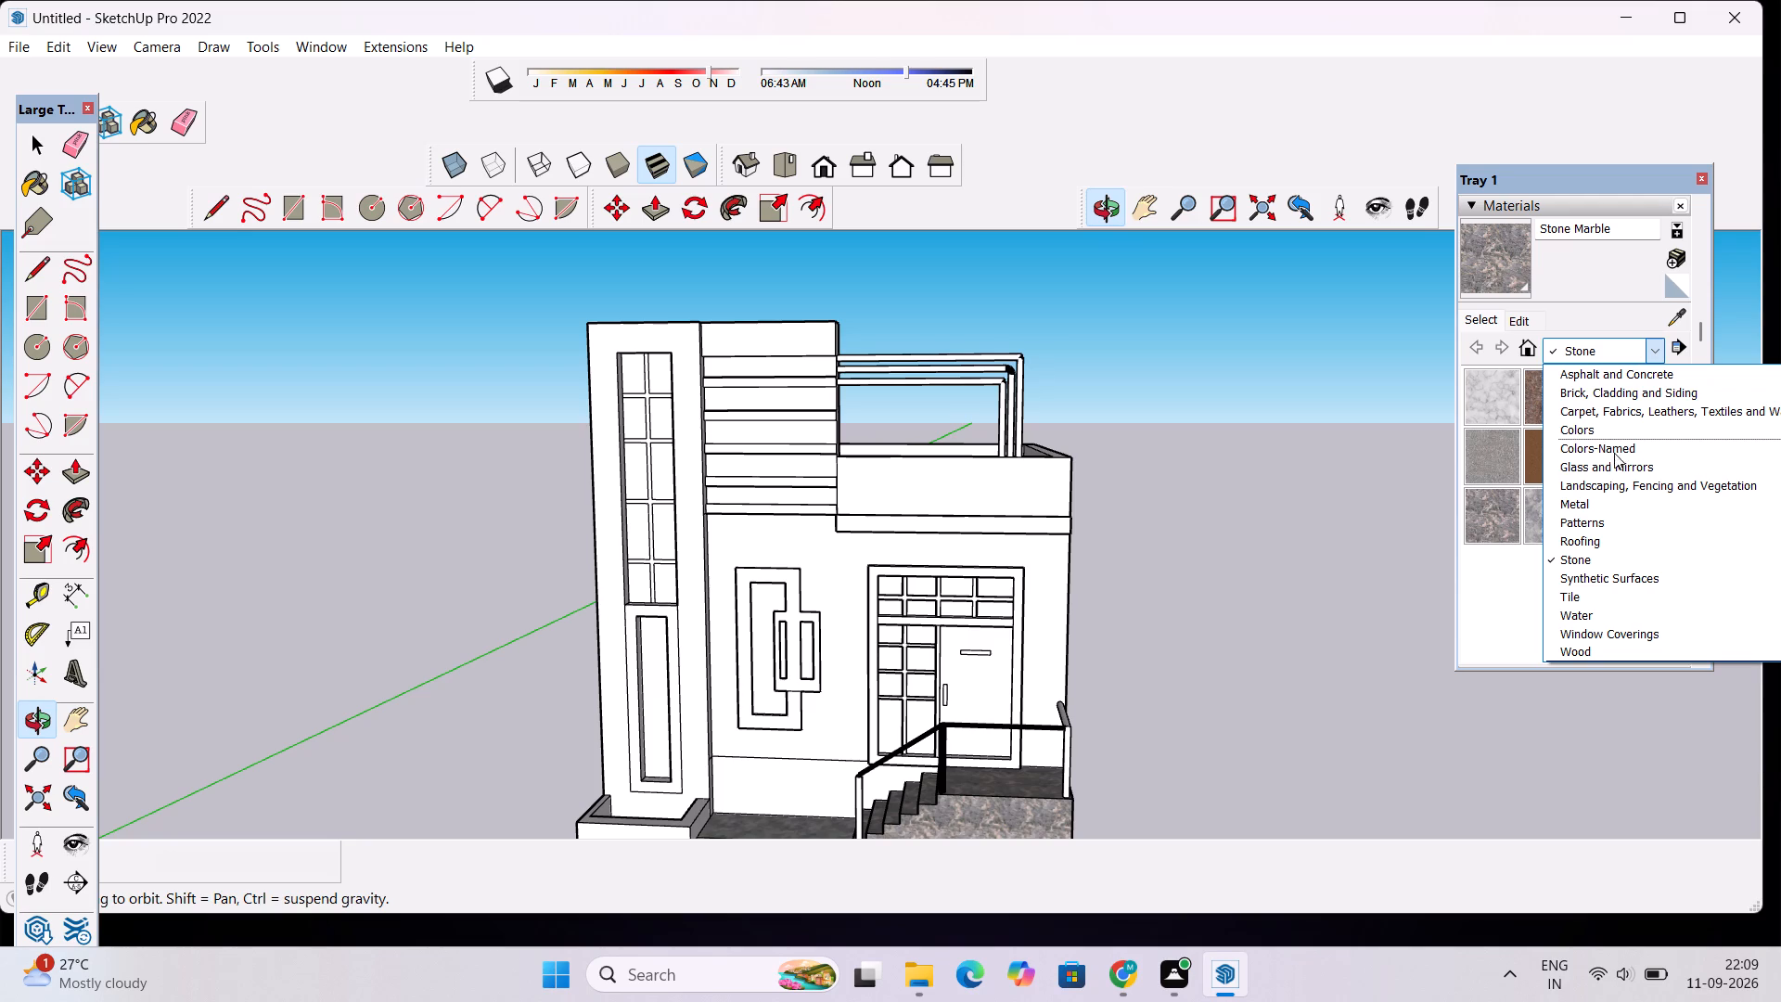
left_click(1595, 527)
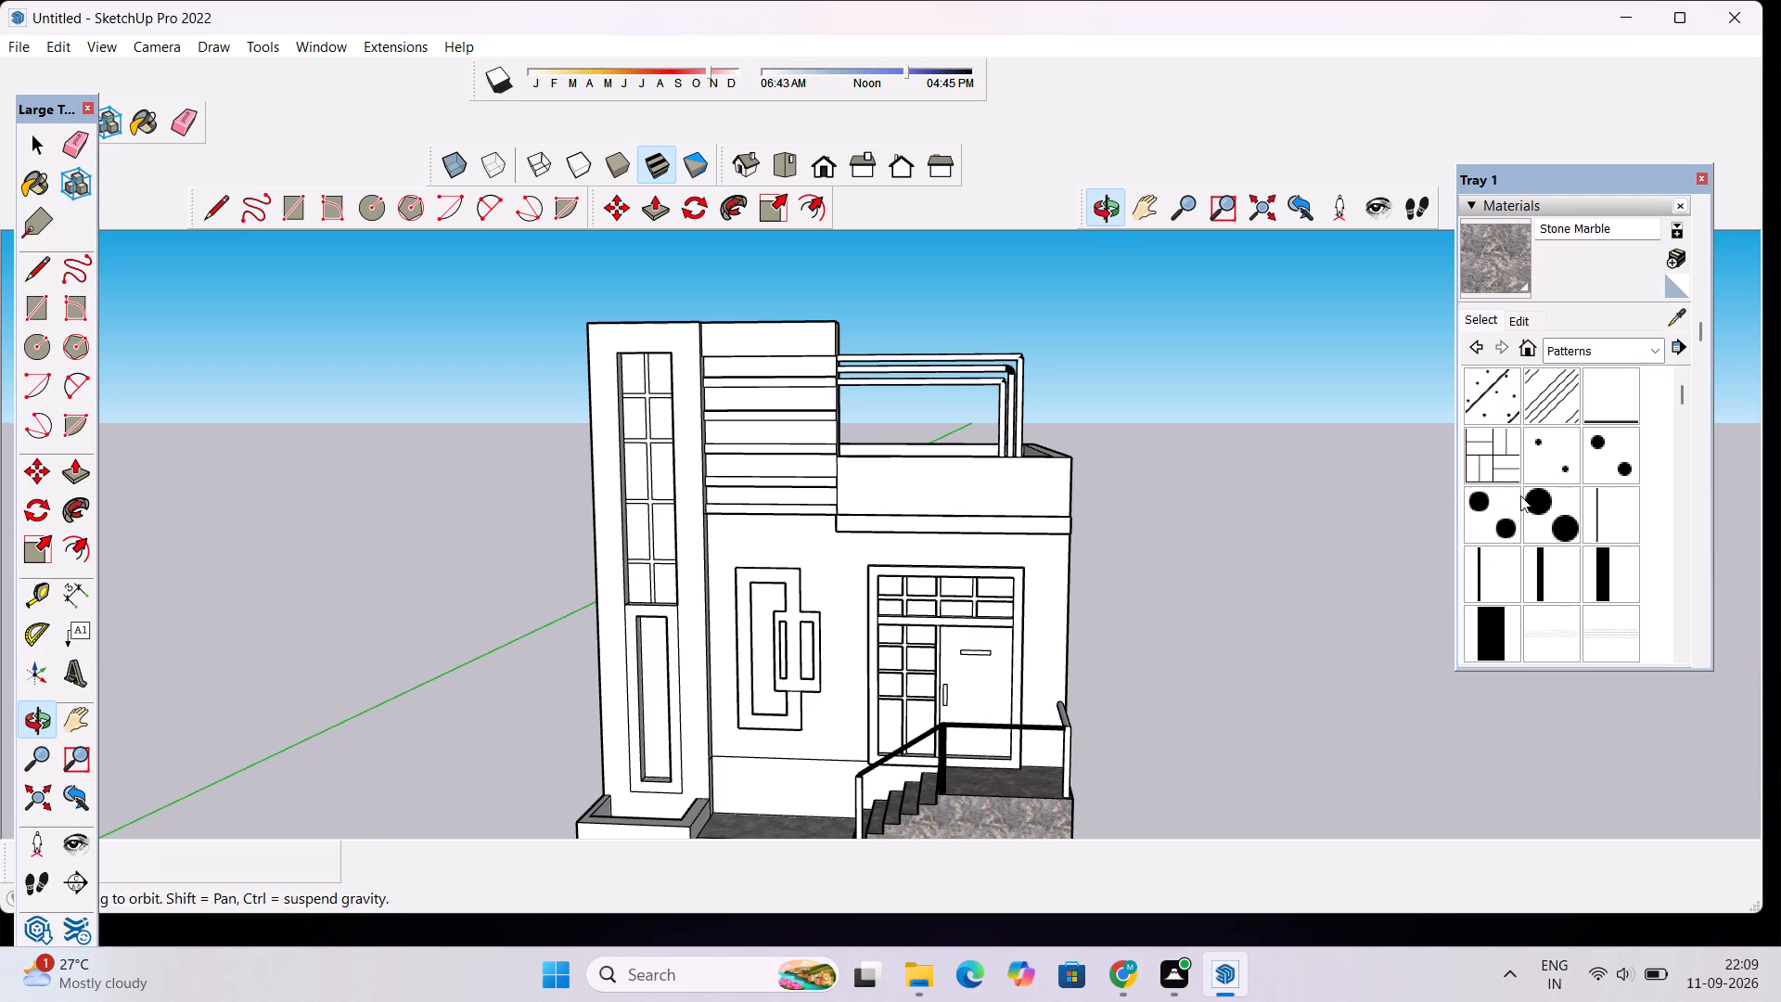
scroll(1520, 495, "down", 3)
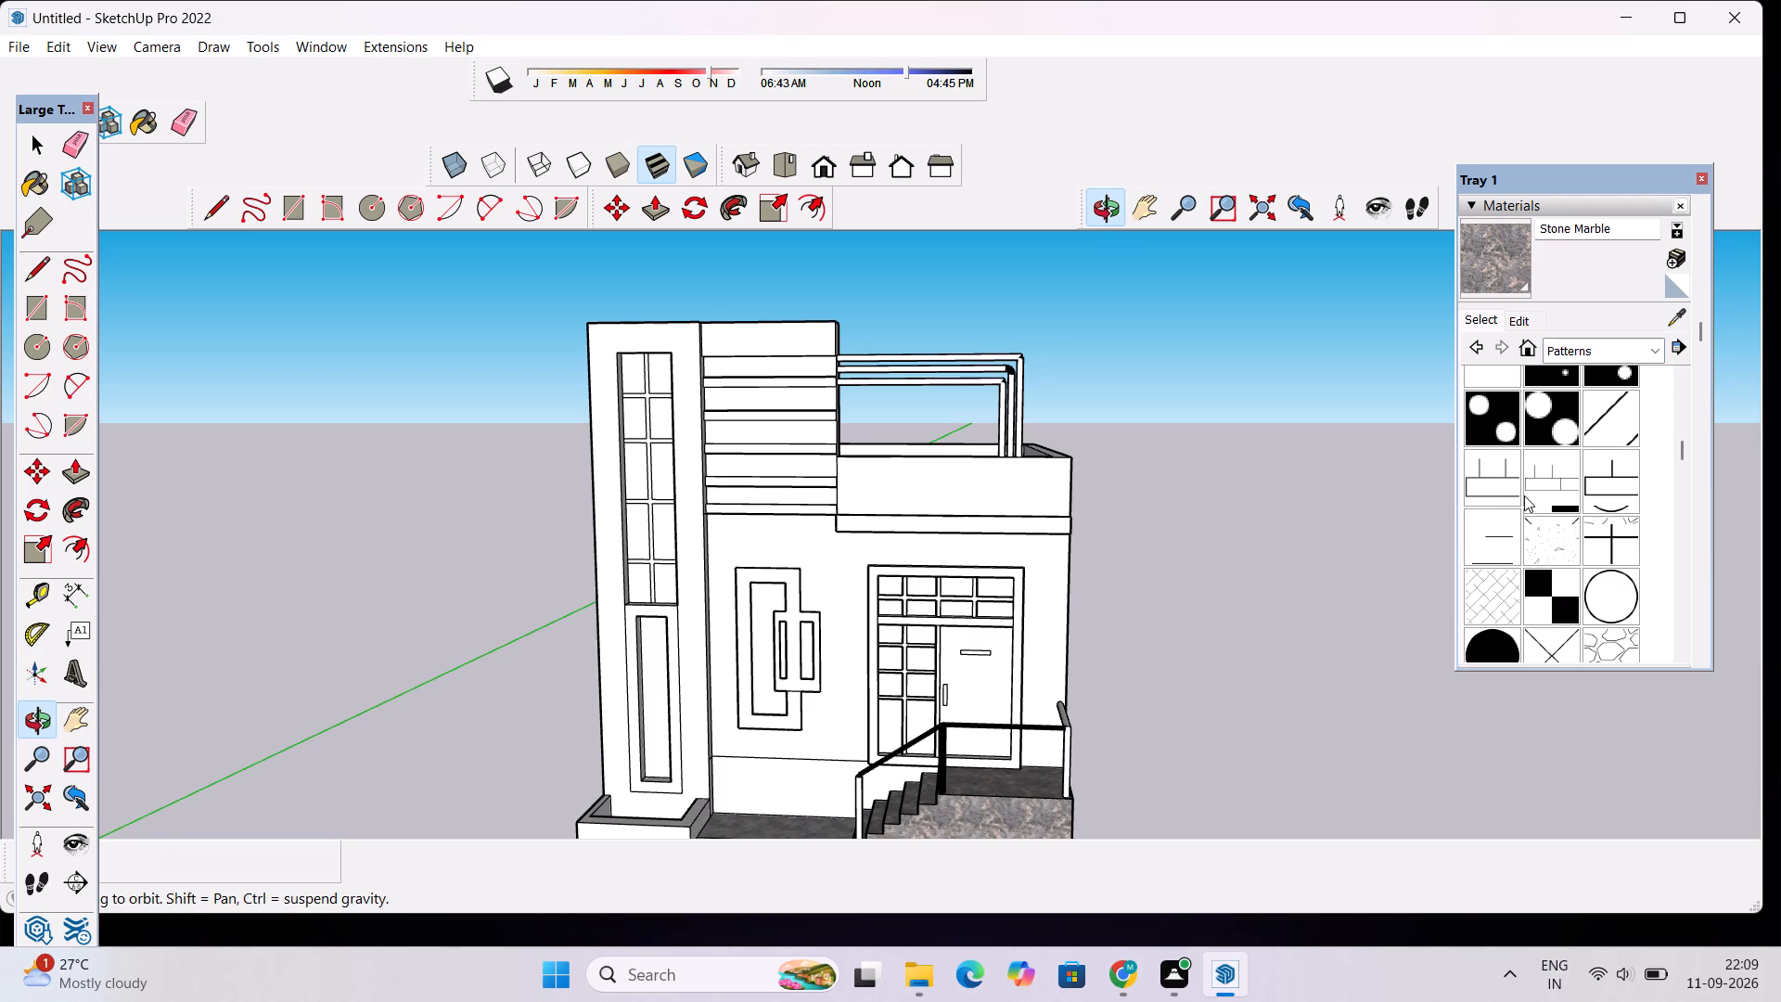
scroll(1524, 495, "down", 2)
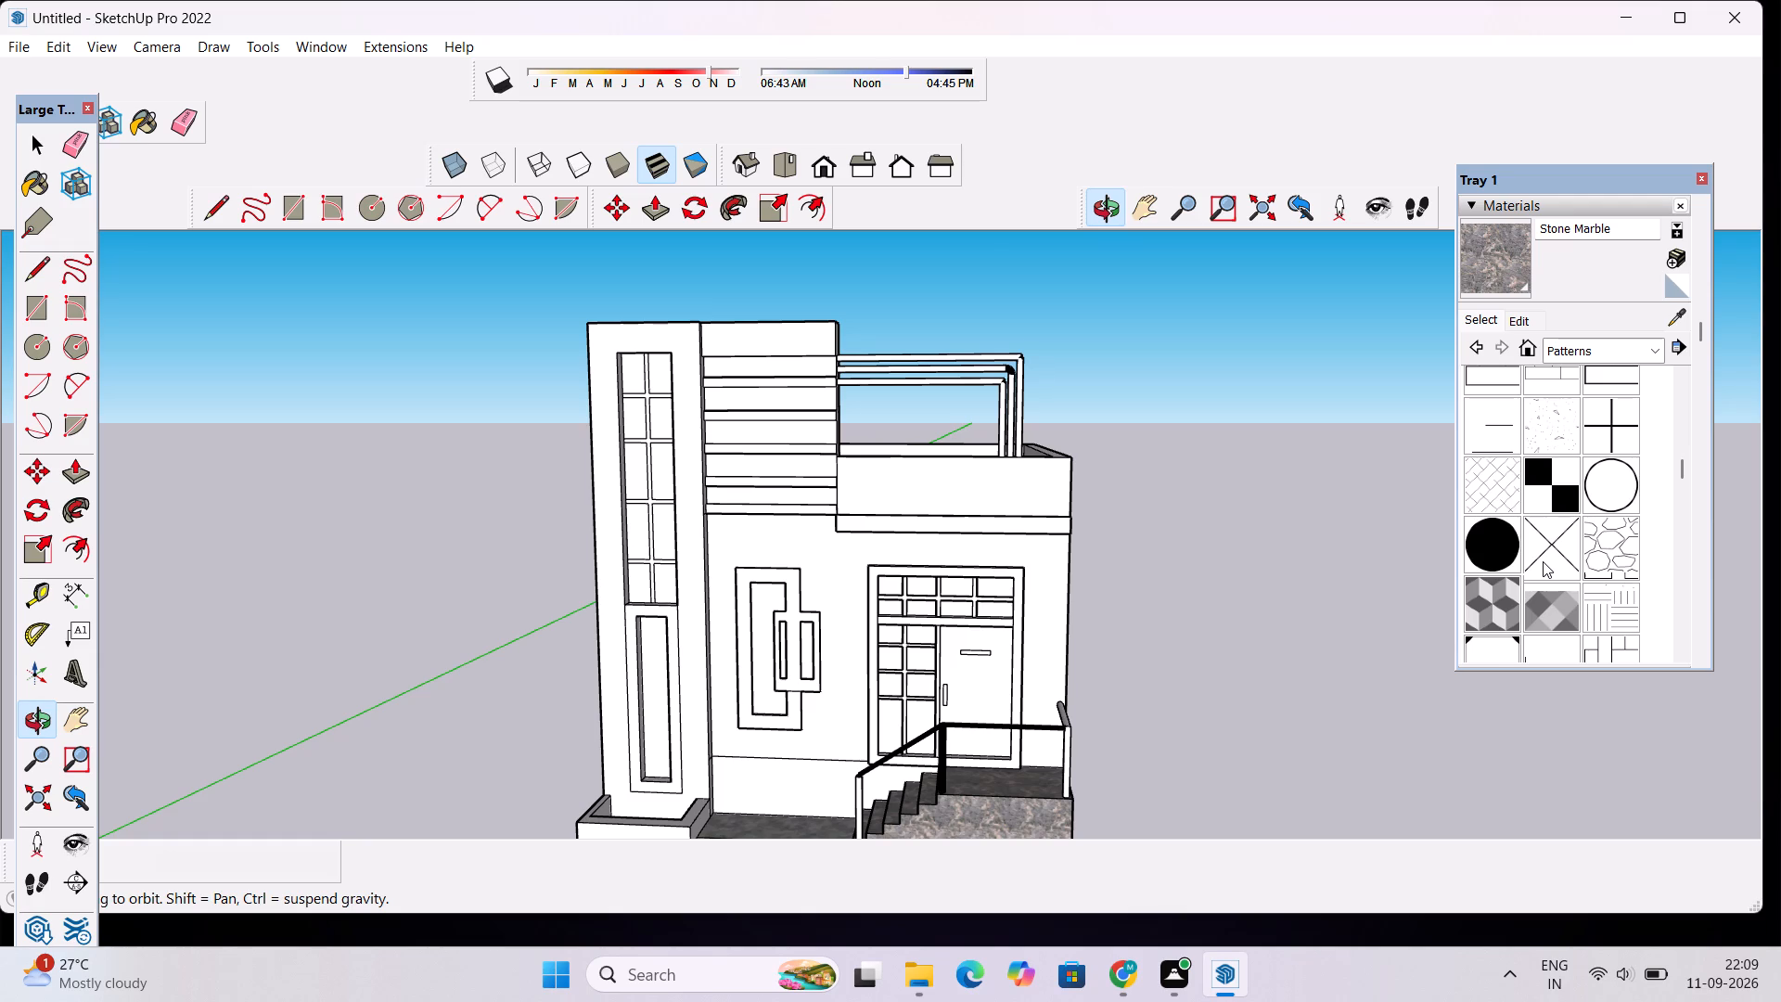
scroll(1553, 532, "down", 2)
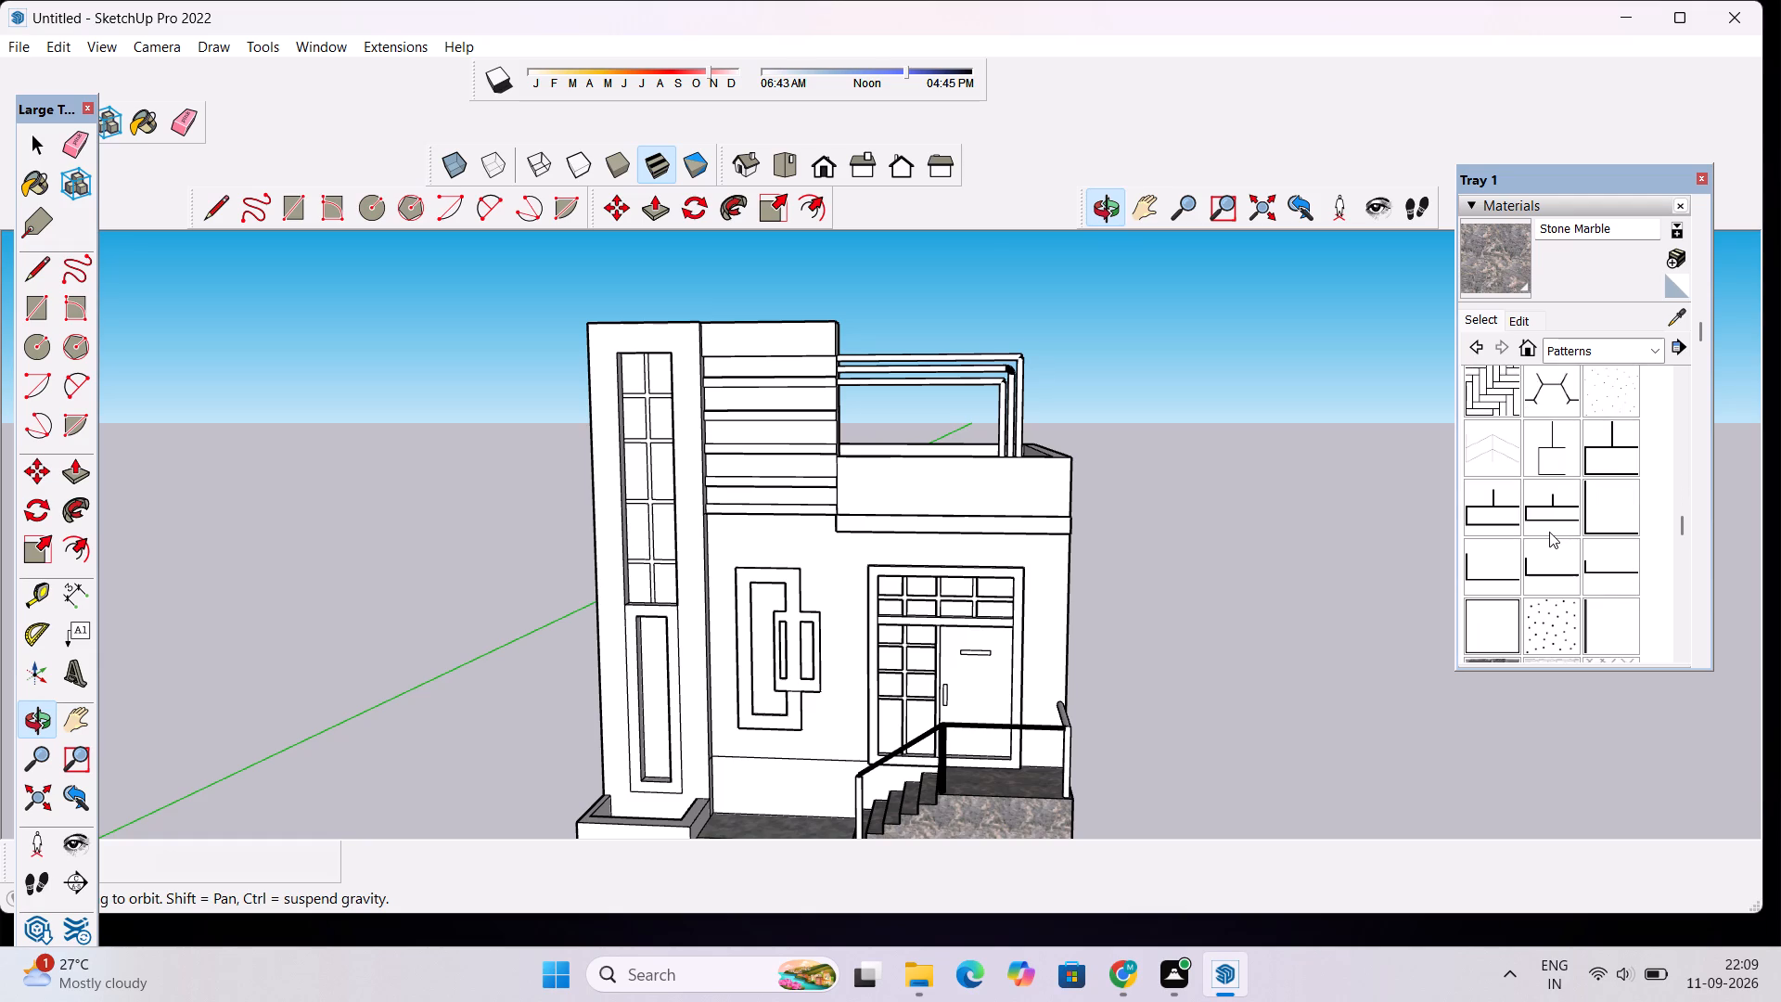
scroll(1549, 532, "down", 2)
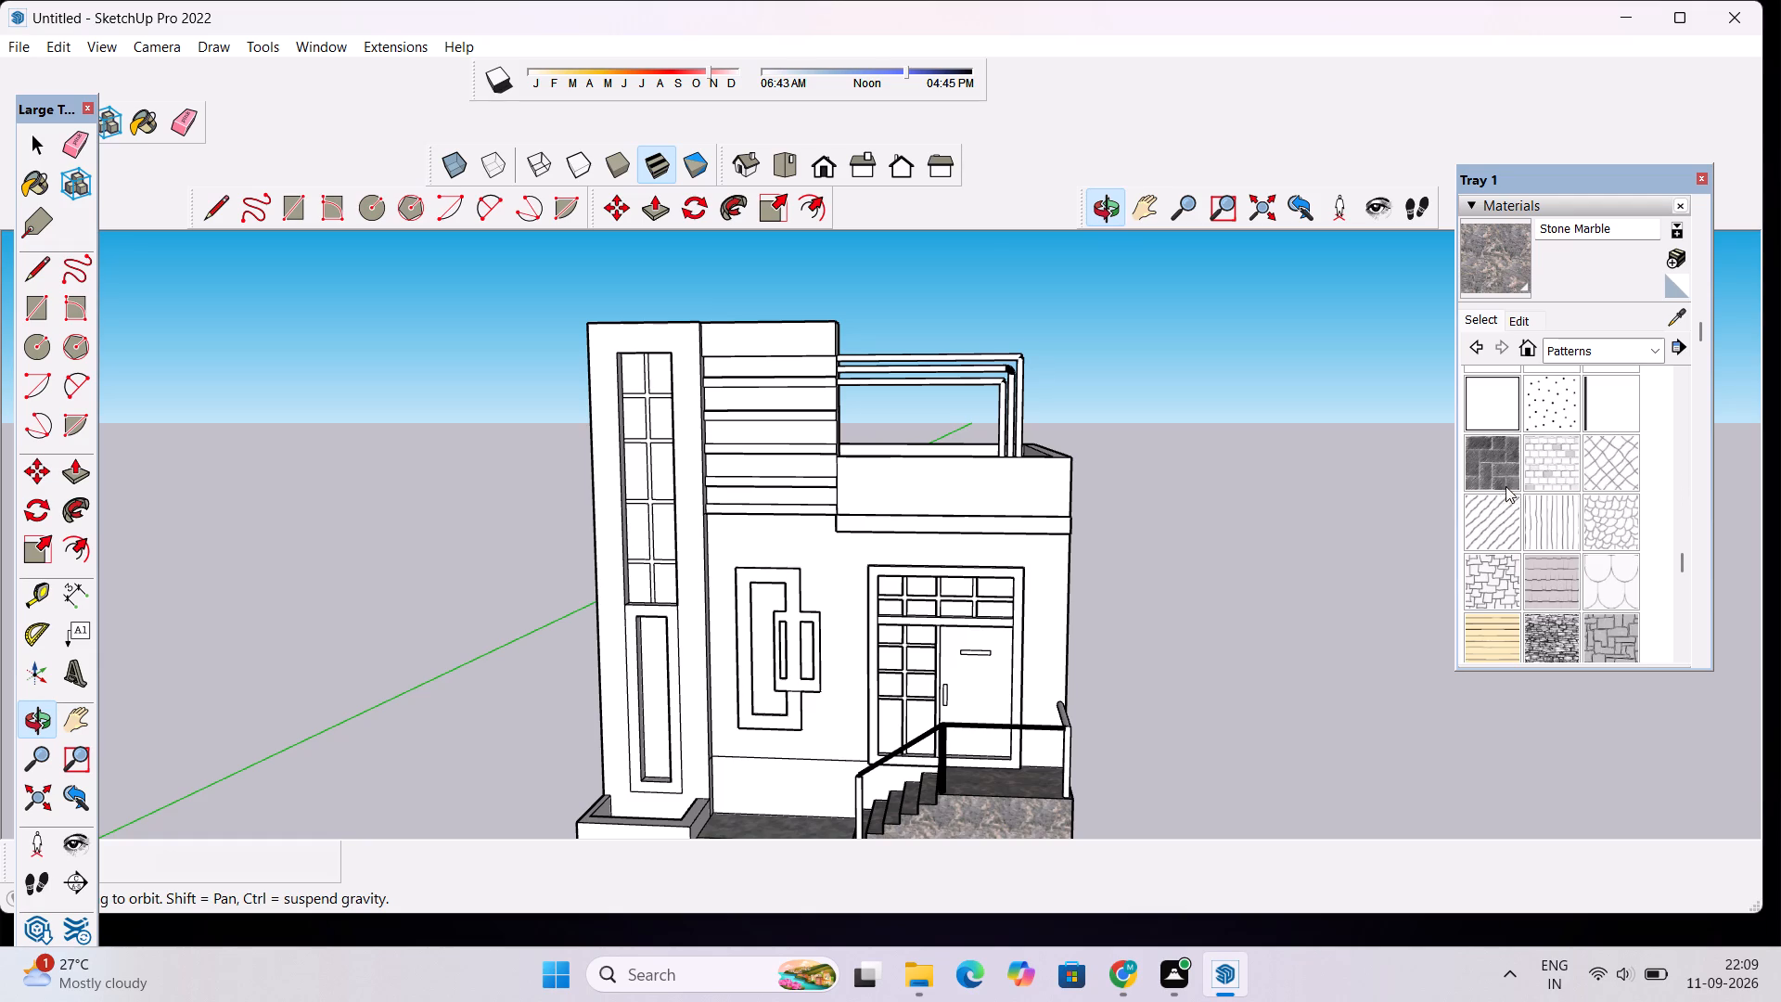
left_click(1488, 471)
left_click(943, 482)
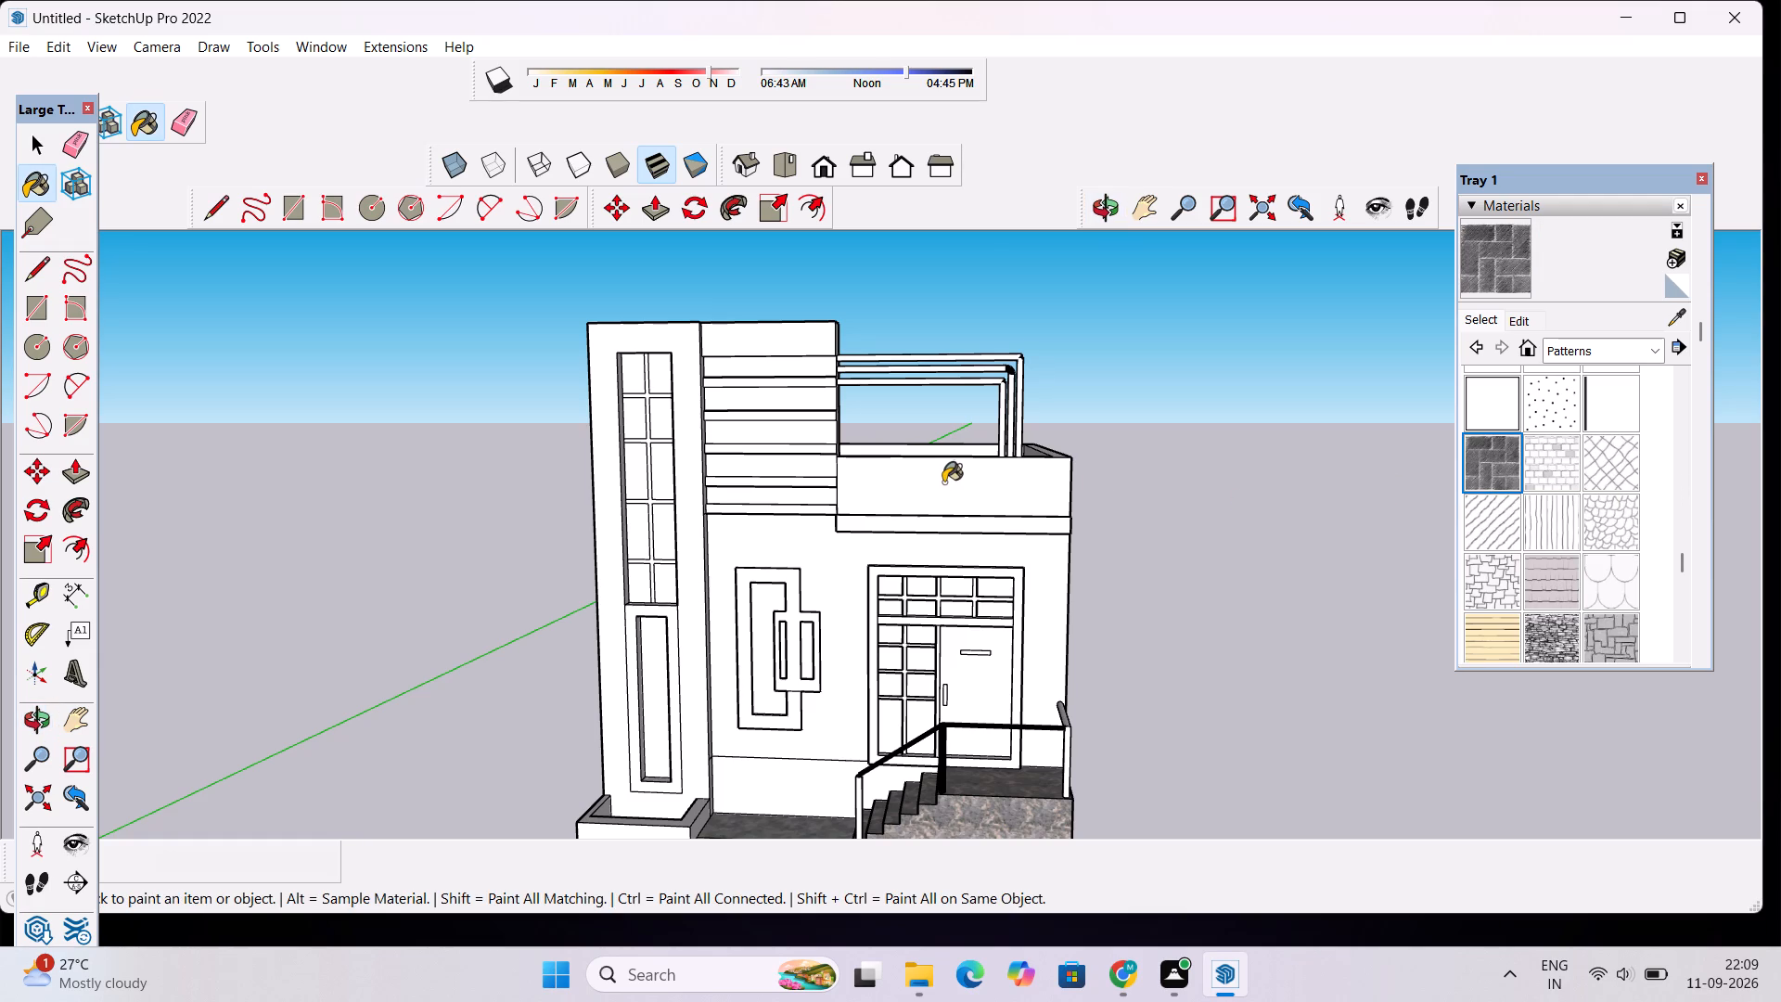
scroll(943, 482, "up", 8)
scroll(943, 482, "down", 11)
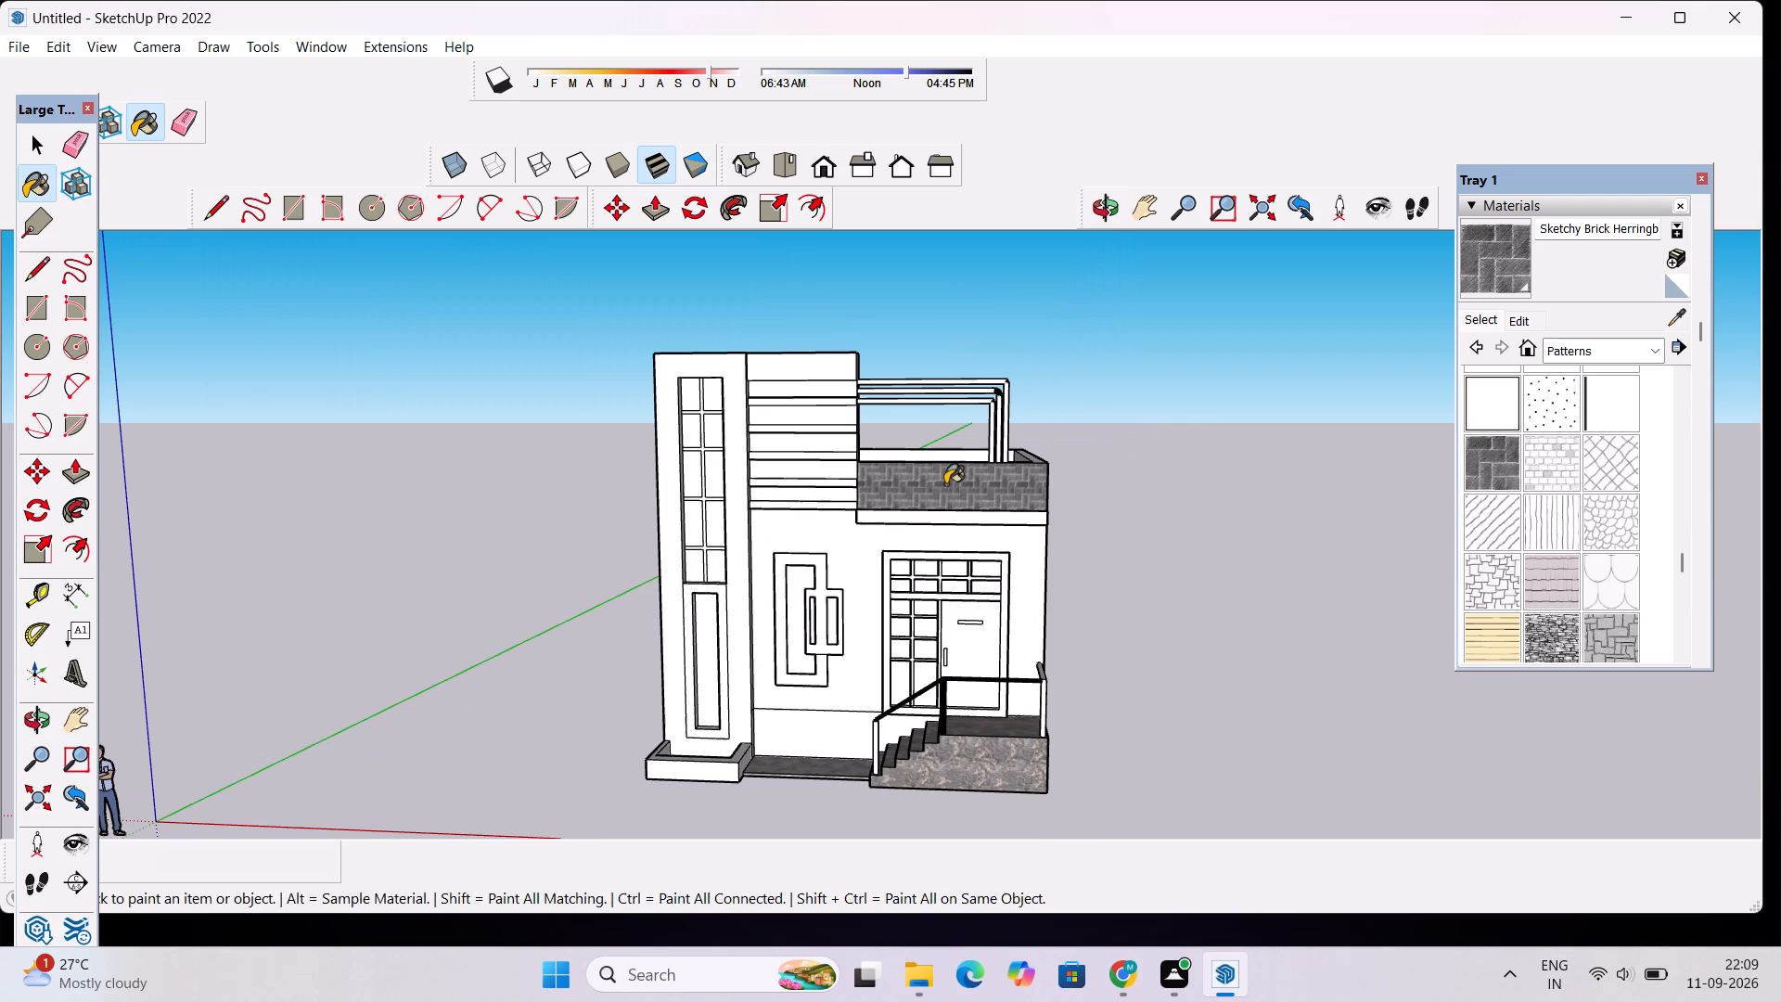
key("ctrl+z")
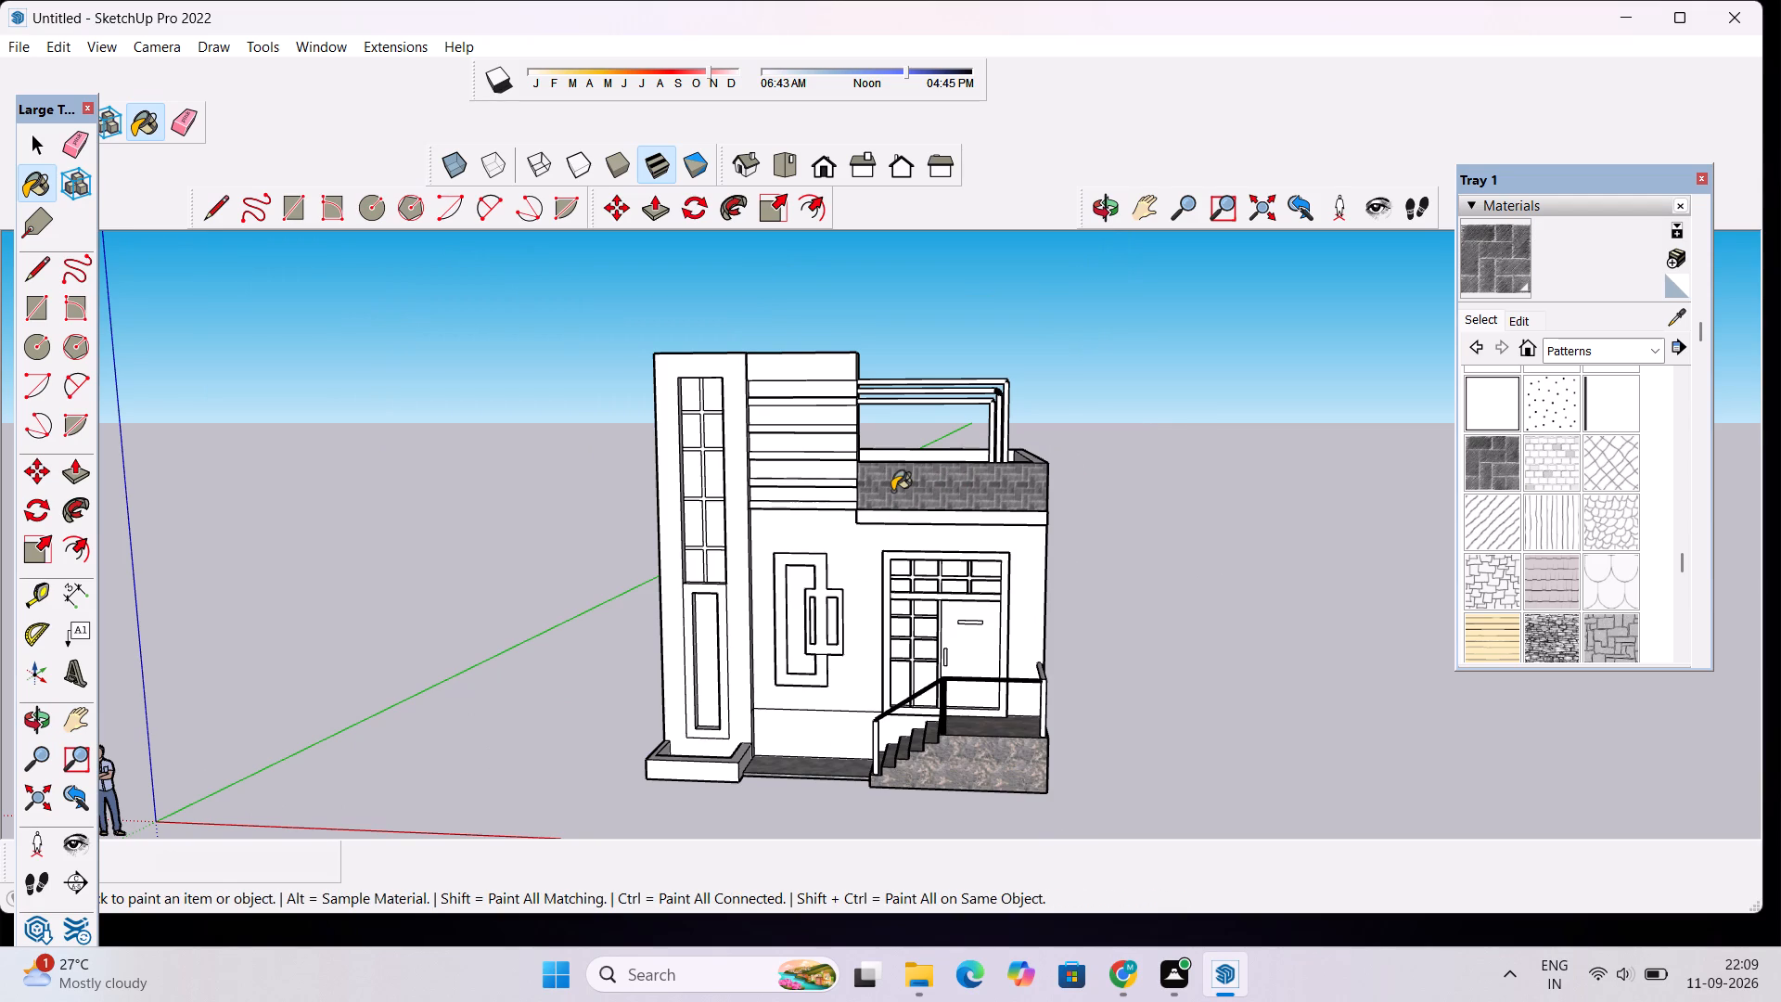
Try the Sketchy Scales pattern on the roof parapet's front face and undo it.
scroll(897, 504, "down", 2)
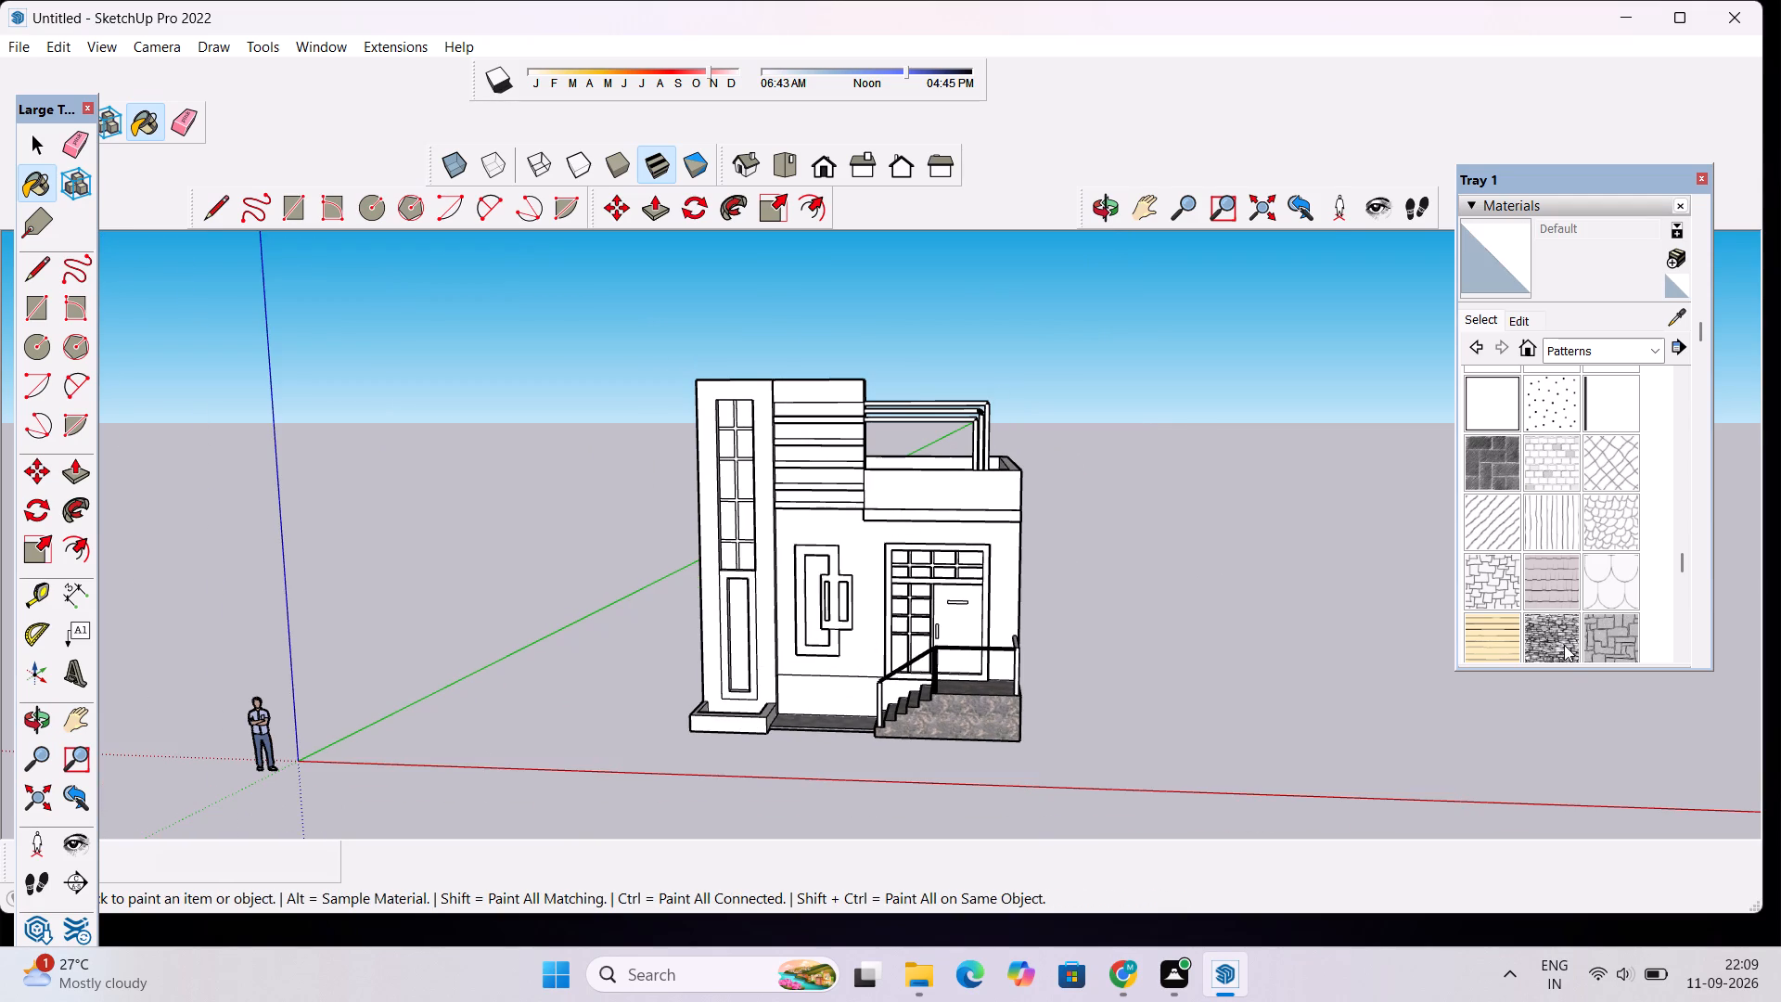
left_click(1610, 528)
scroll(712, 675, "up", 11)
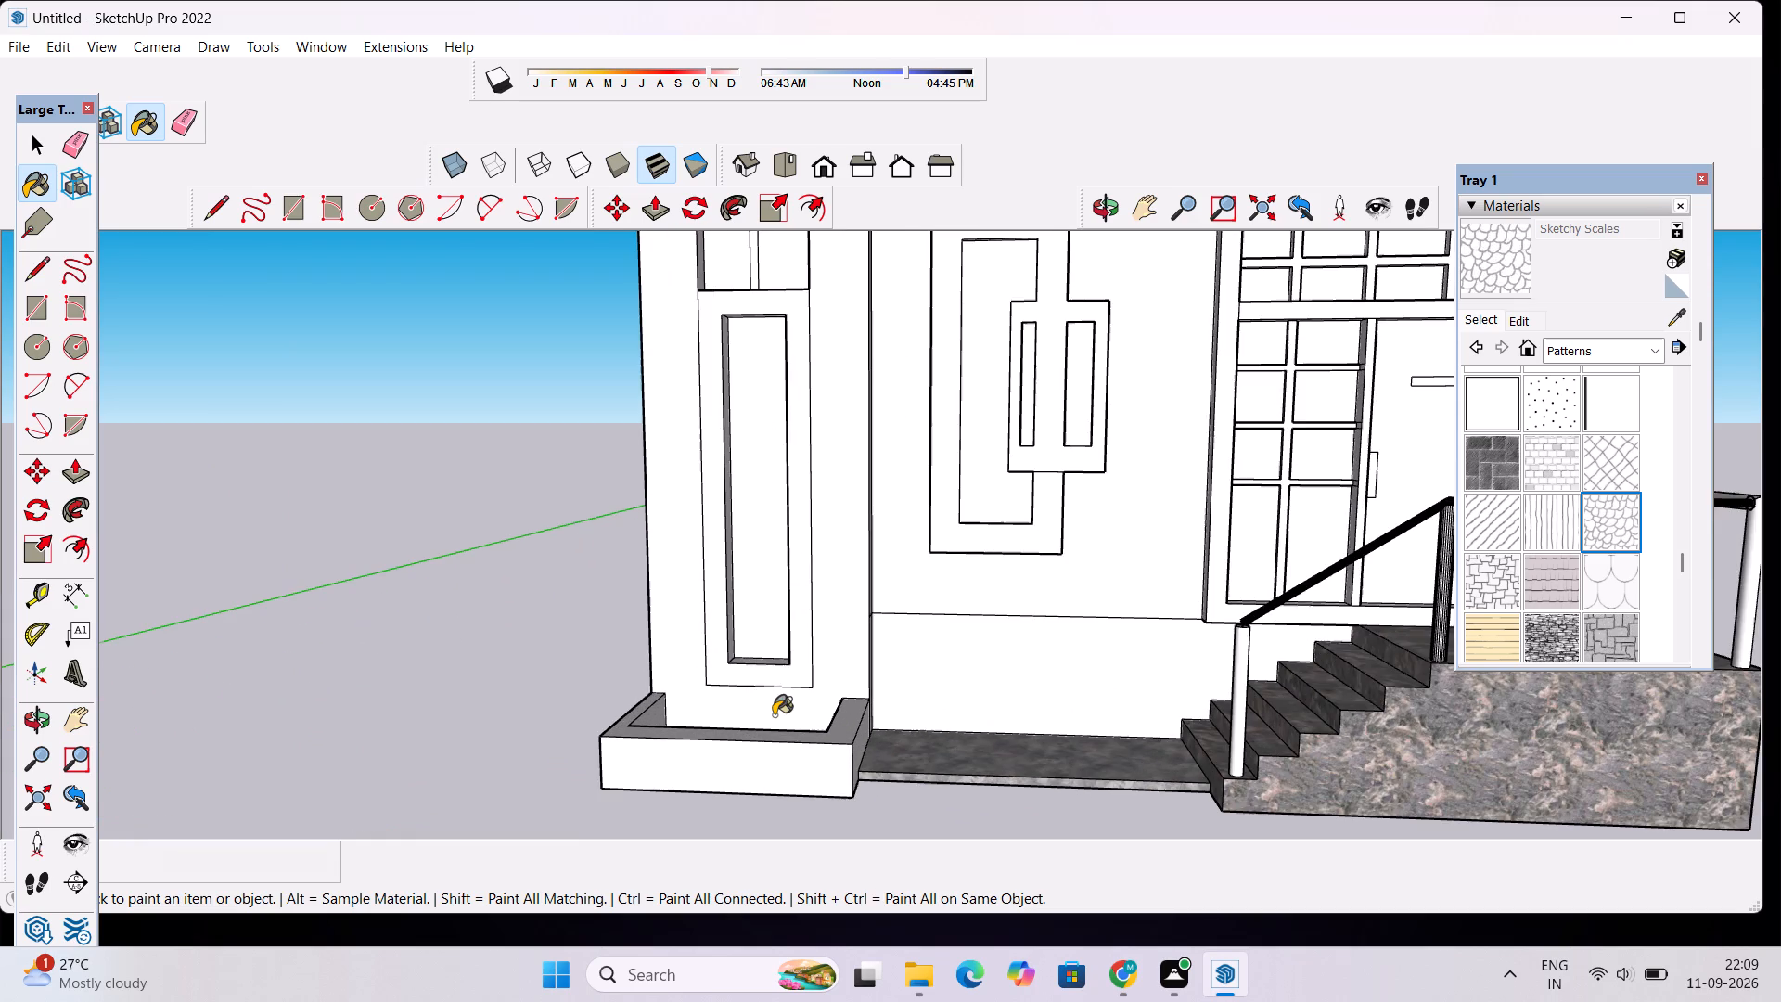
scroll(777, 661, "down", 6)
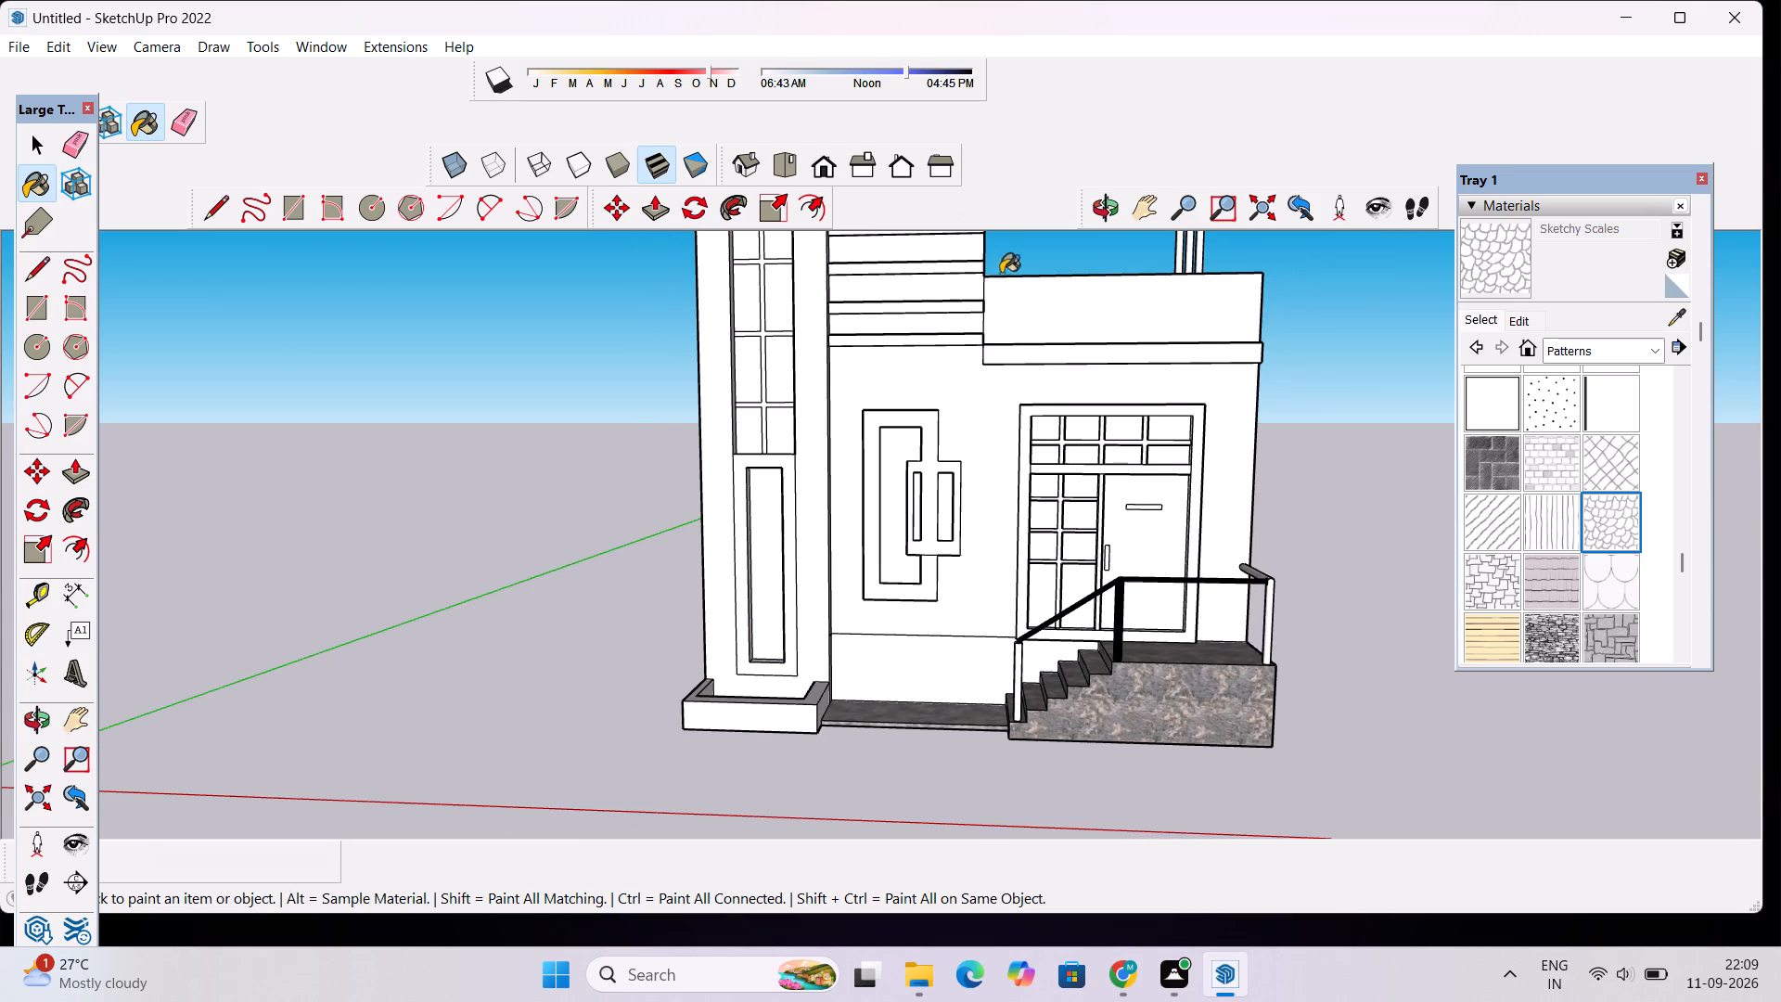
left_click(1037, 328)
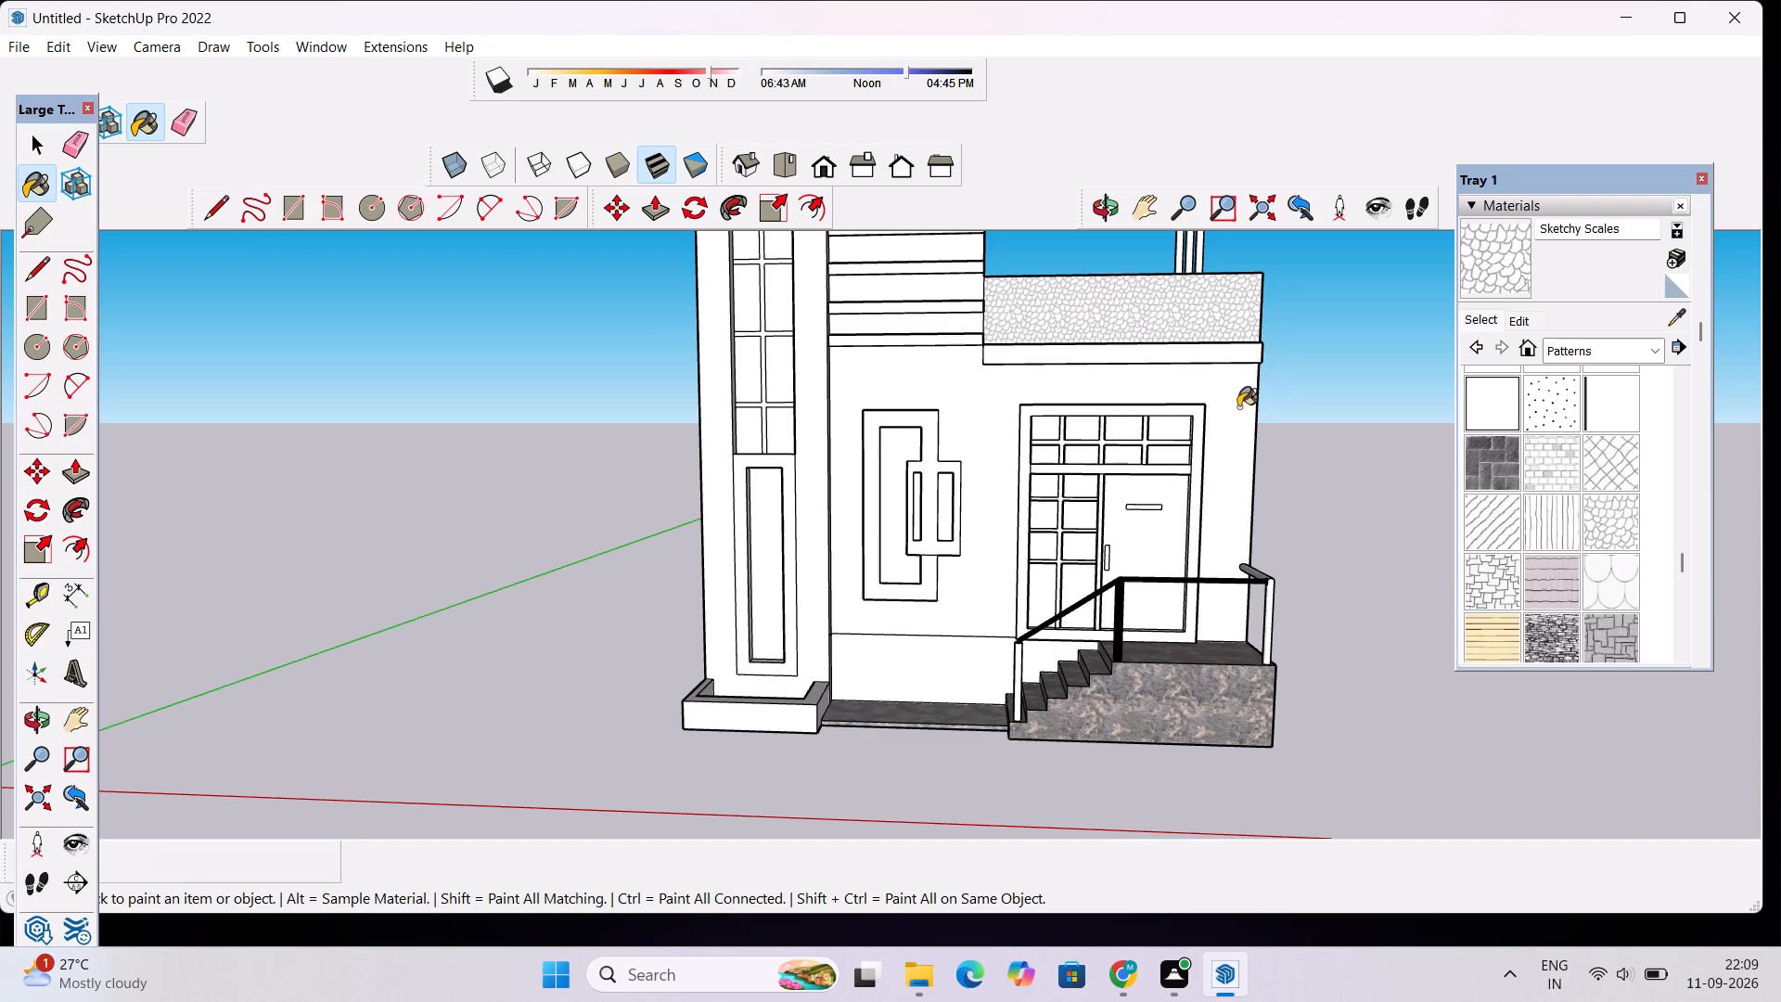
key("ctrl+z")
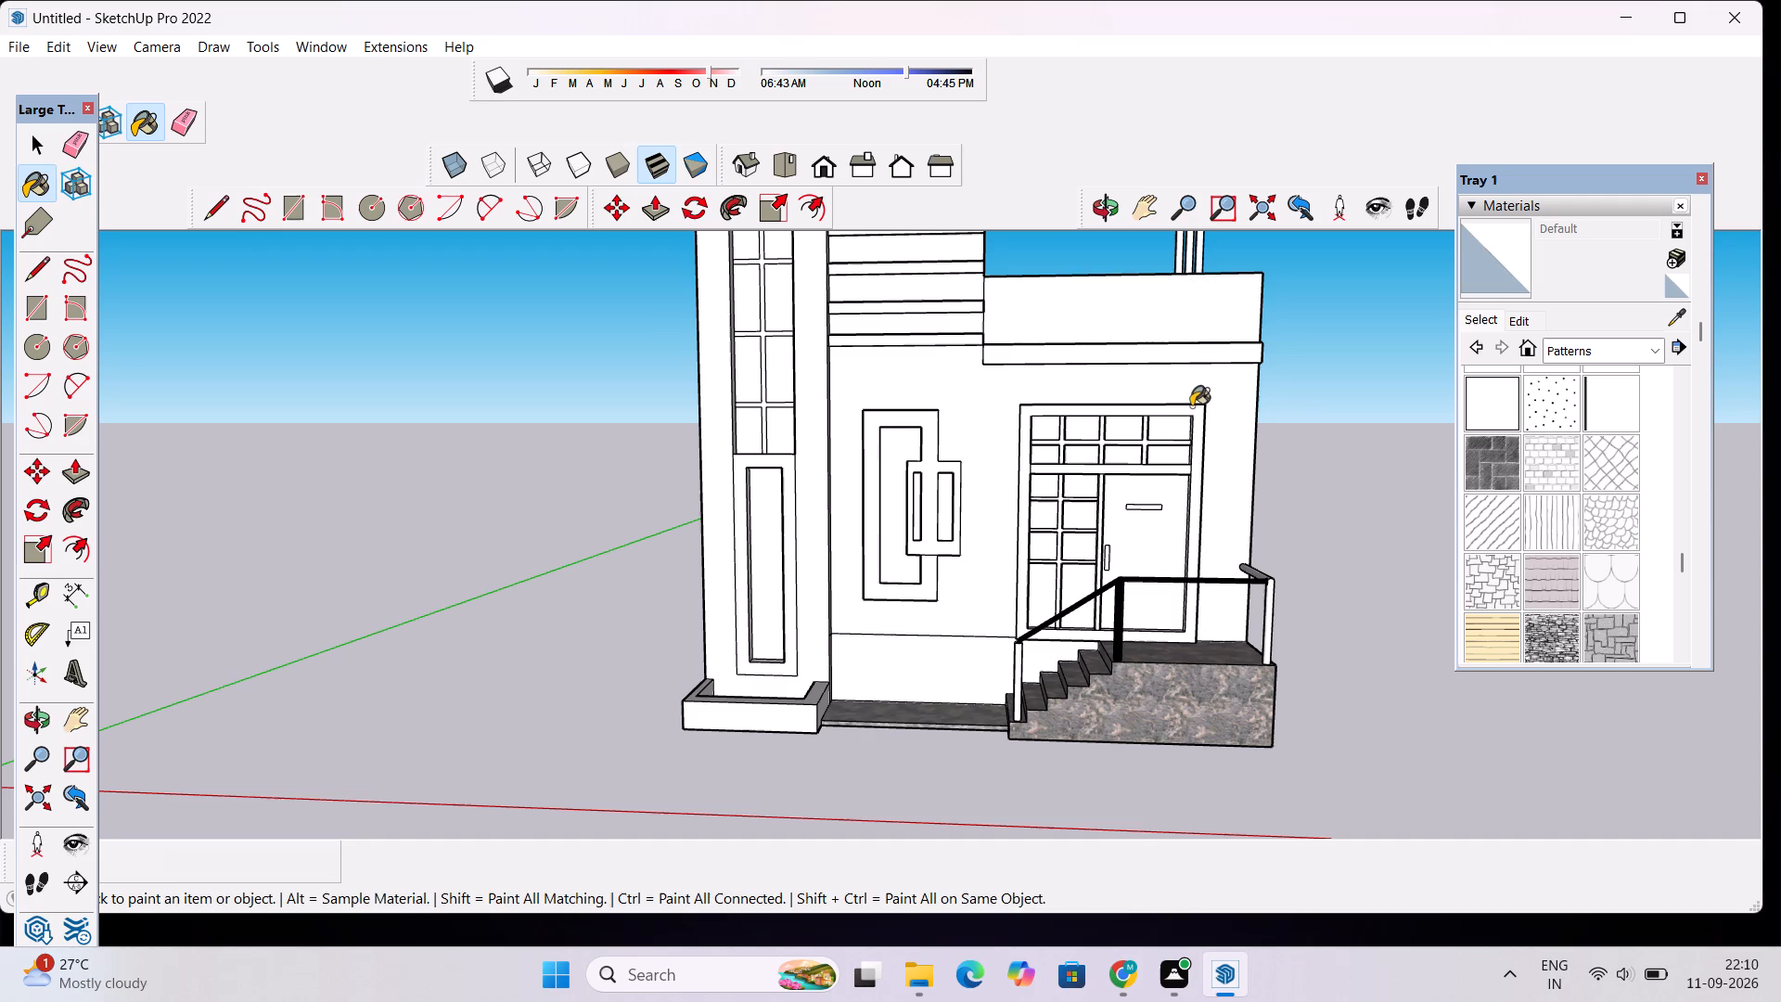
Draw a horizontal line about 14' long across the roof parapet's front face, dividing it into upper and lower bands.
scroll(1090, 330, "up", 3)
left_click(1108, 216)
left_click_drag(1234, 431, 910, 547)
scroll(1171, 431, "down", 3)
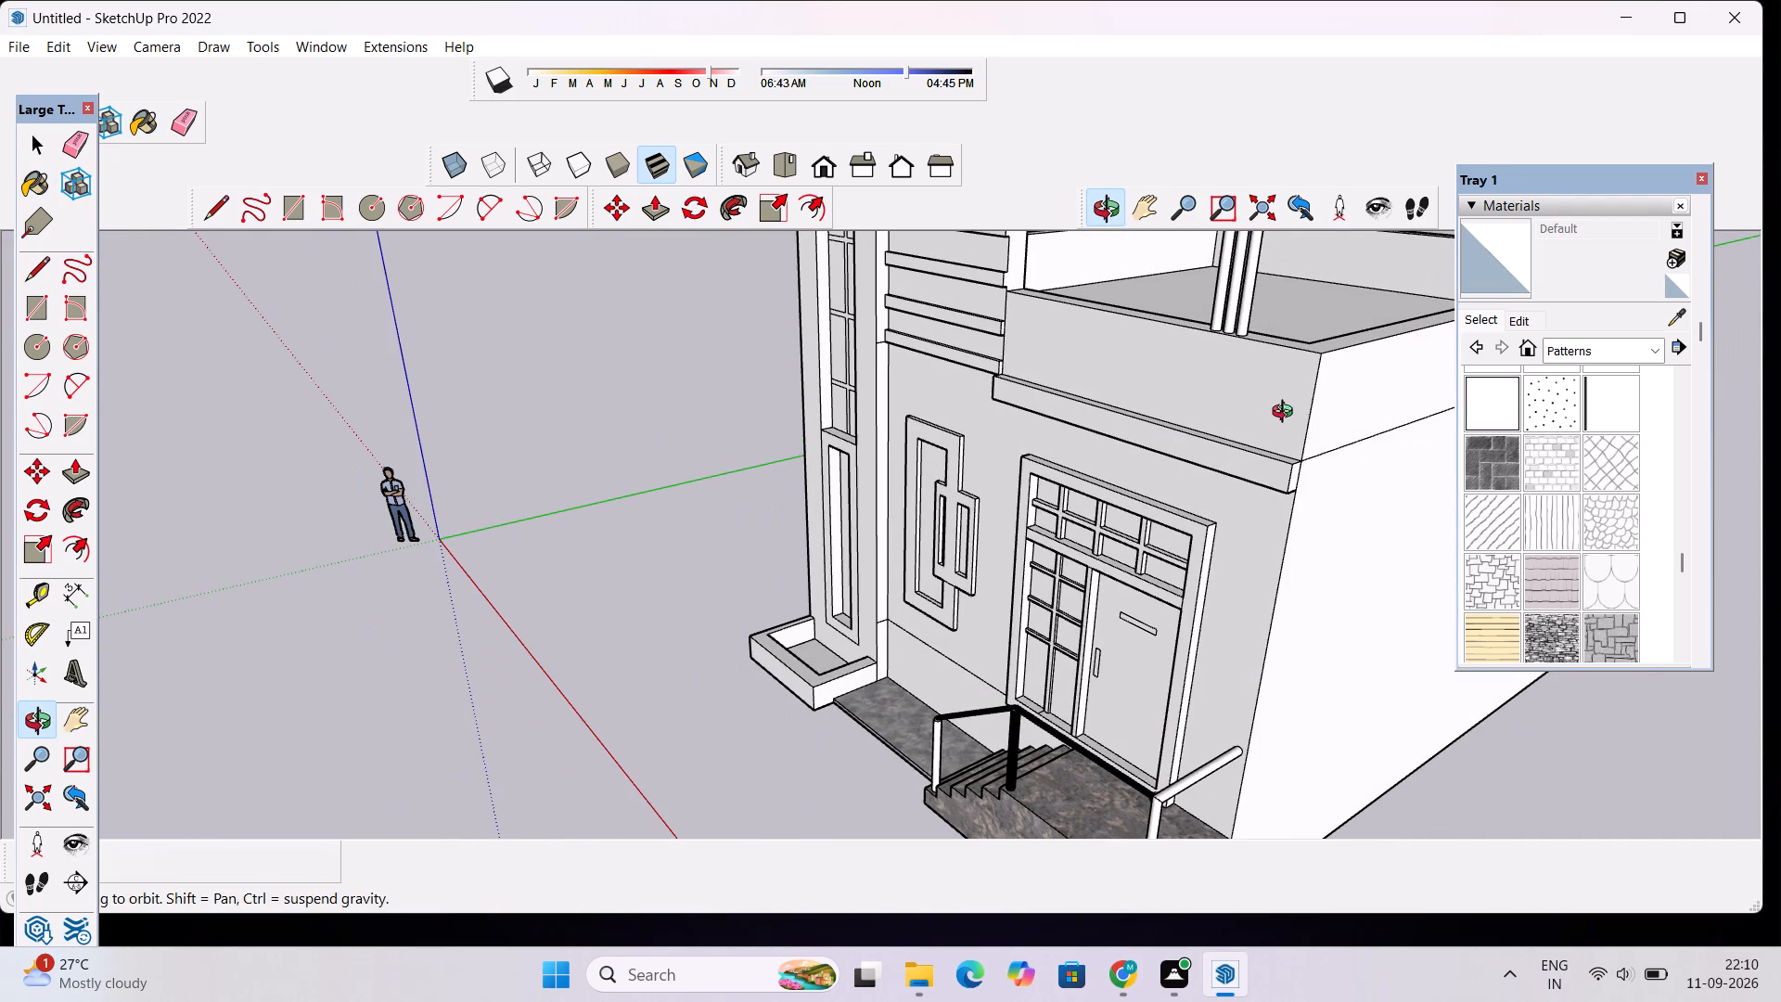
key("l")
left_click(1314, 407)
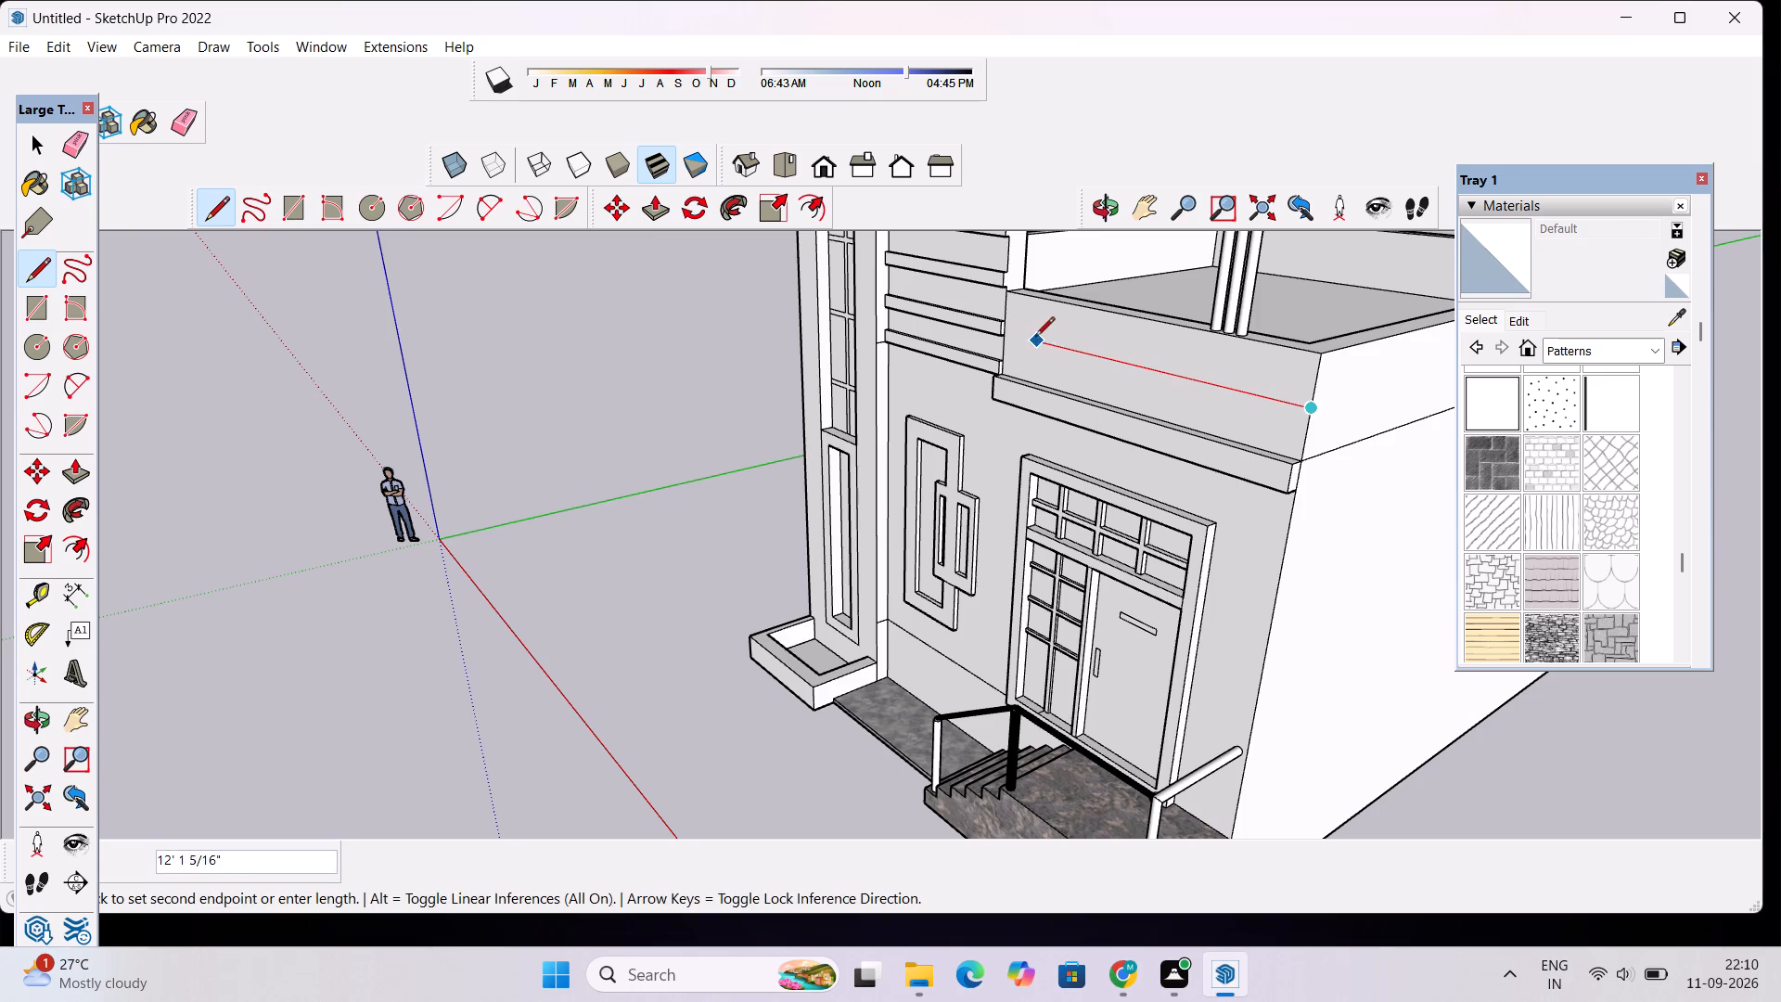
scroll(1019, 333, "up", 15)
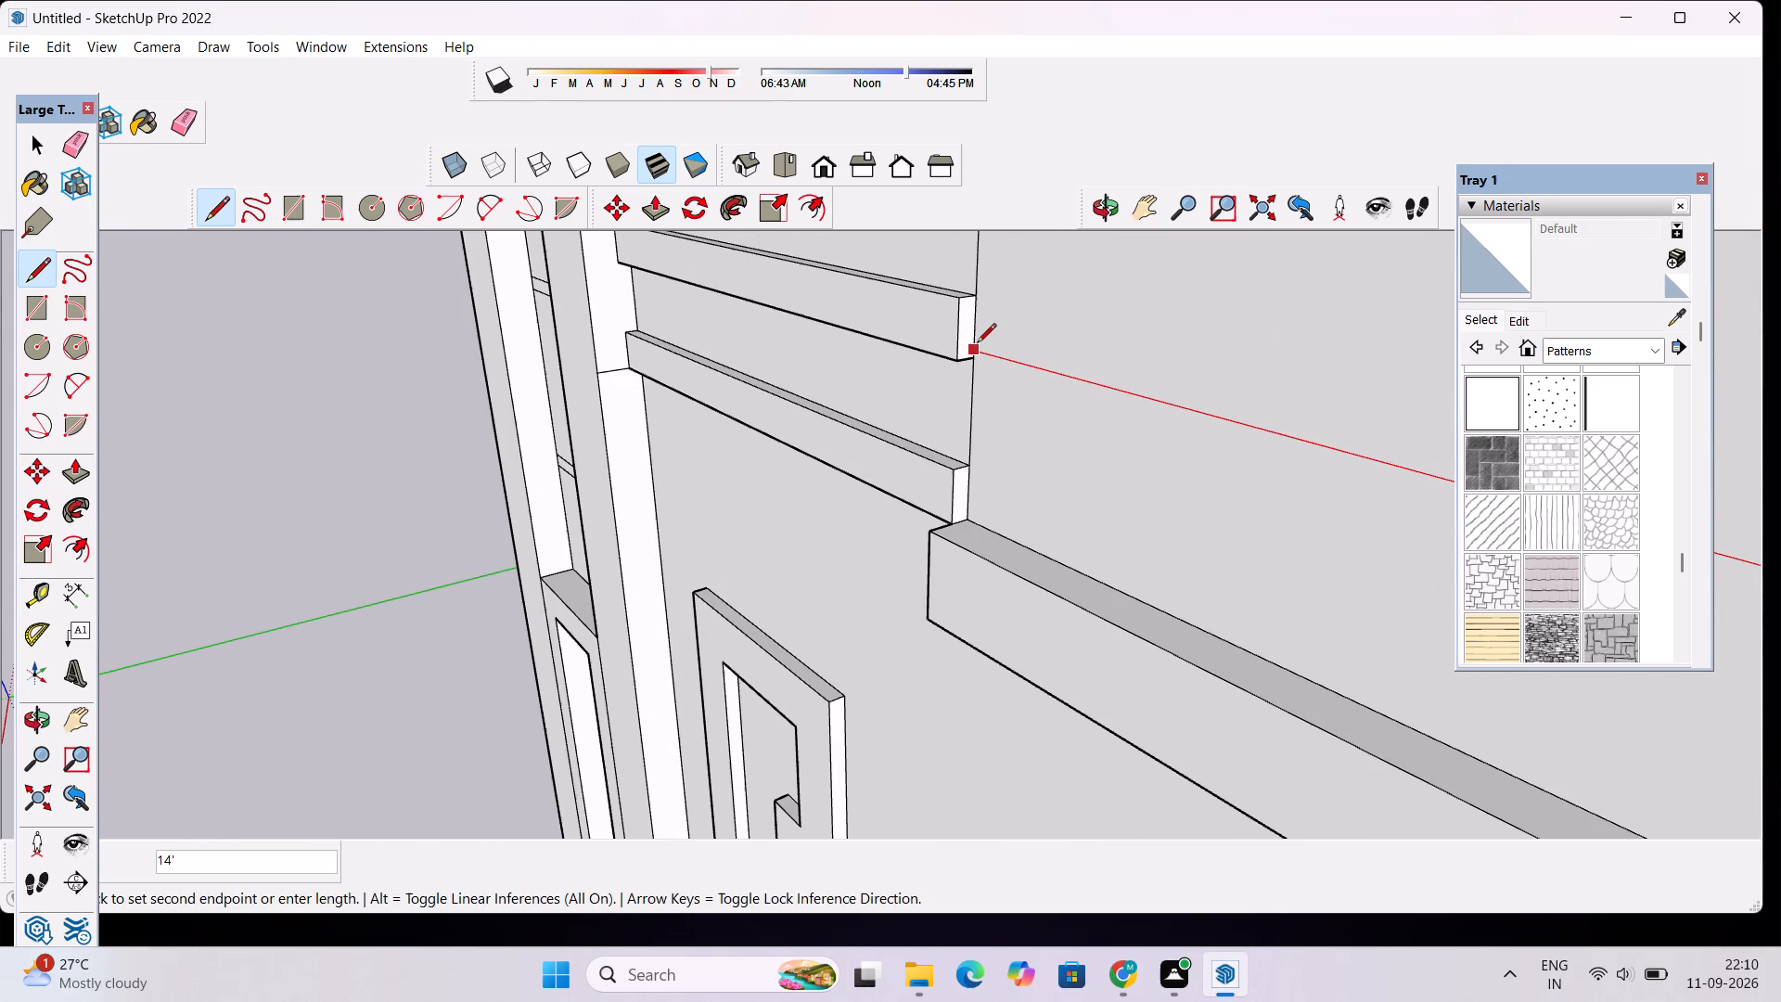
left_click(976, 344)
key("space")
scroll(976, 344, "down", 14)
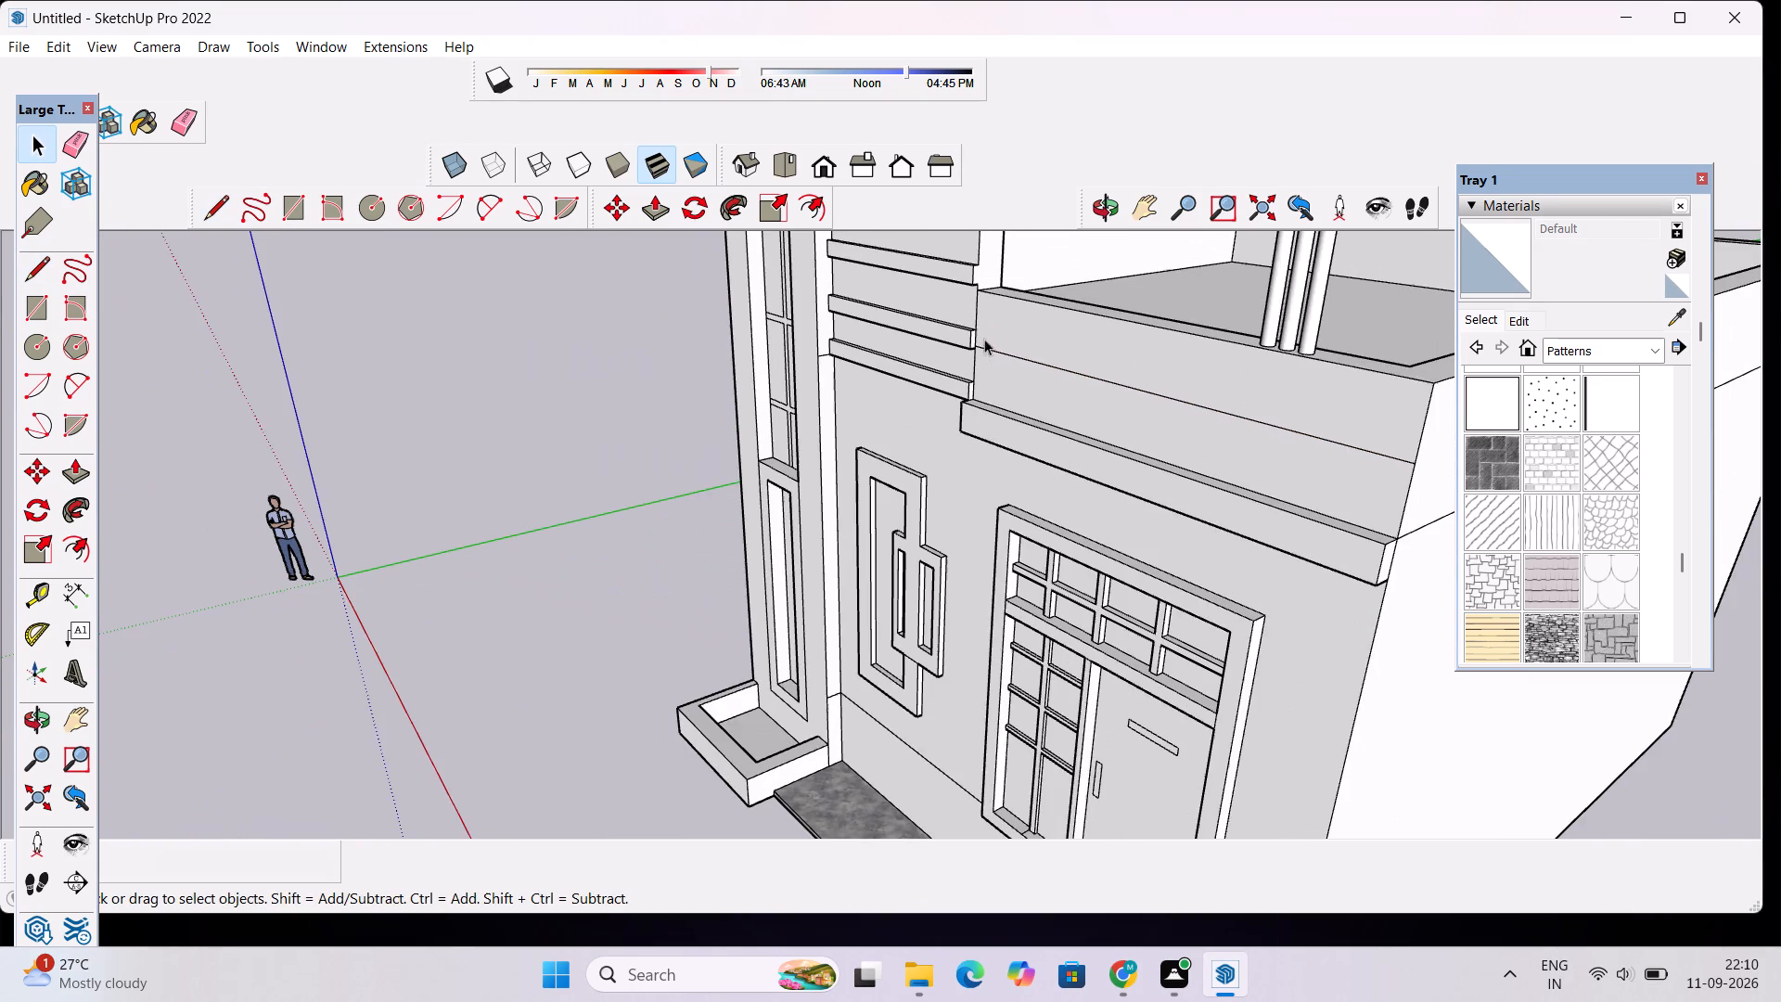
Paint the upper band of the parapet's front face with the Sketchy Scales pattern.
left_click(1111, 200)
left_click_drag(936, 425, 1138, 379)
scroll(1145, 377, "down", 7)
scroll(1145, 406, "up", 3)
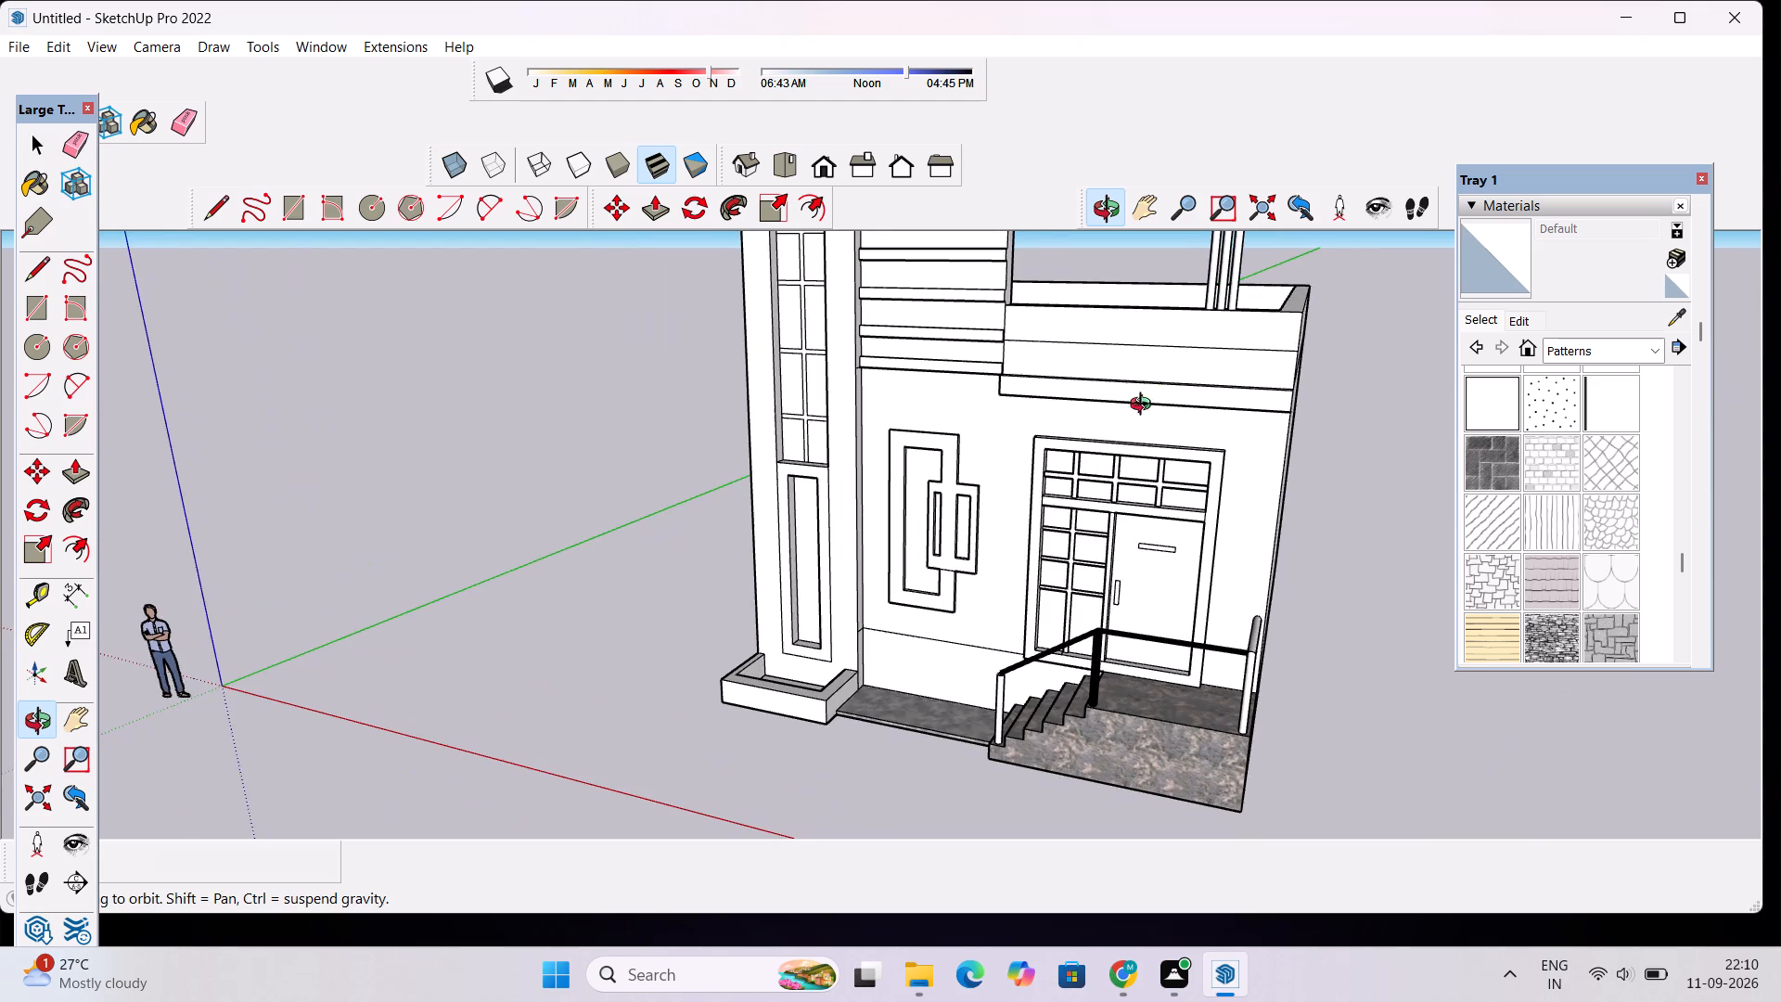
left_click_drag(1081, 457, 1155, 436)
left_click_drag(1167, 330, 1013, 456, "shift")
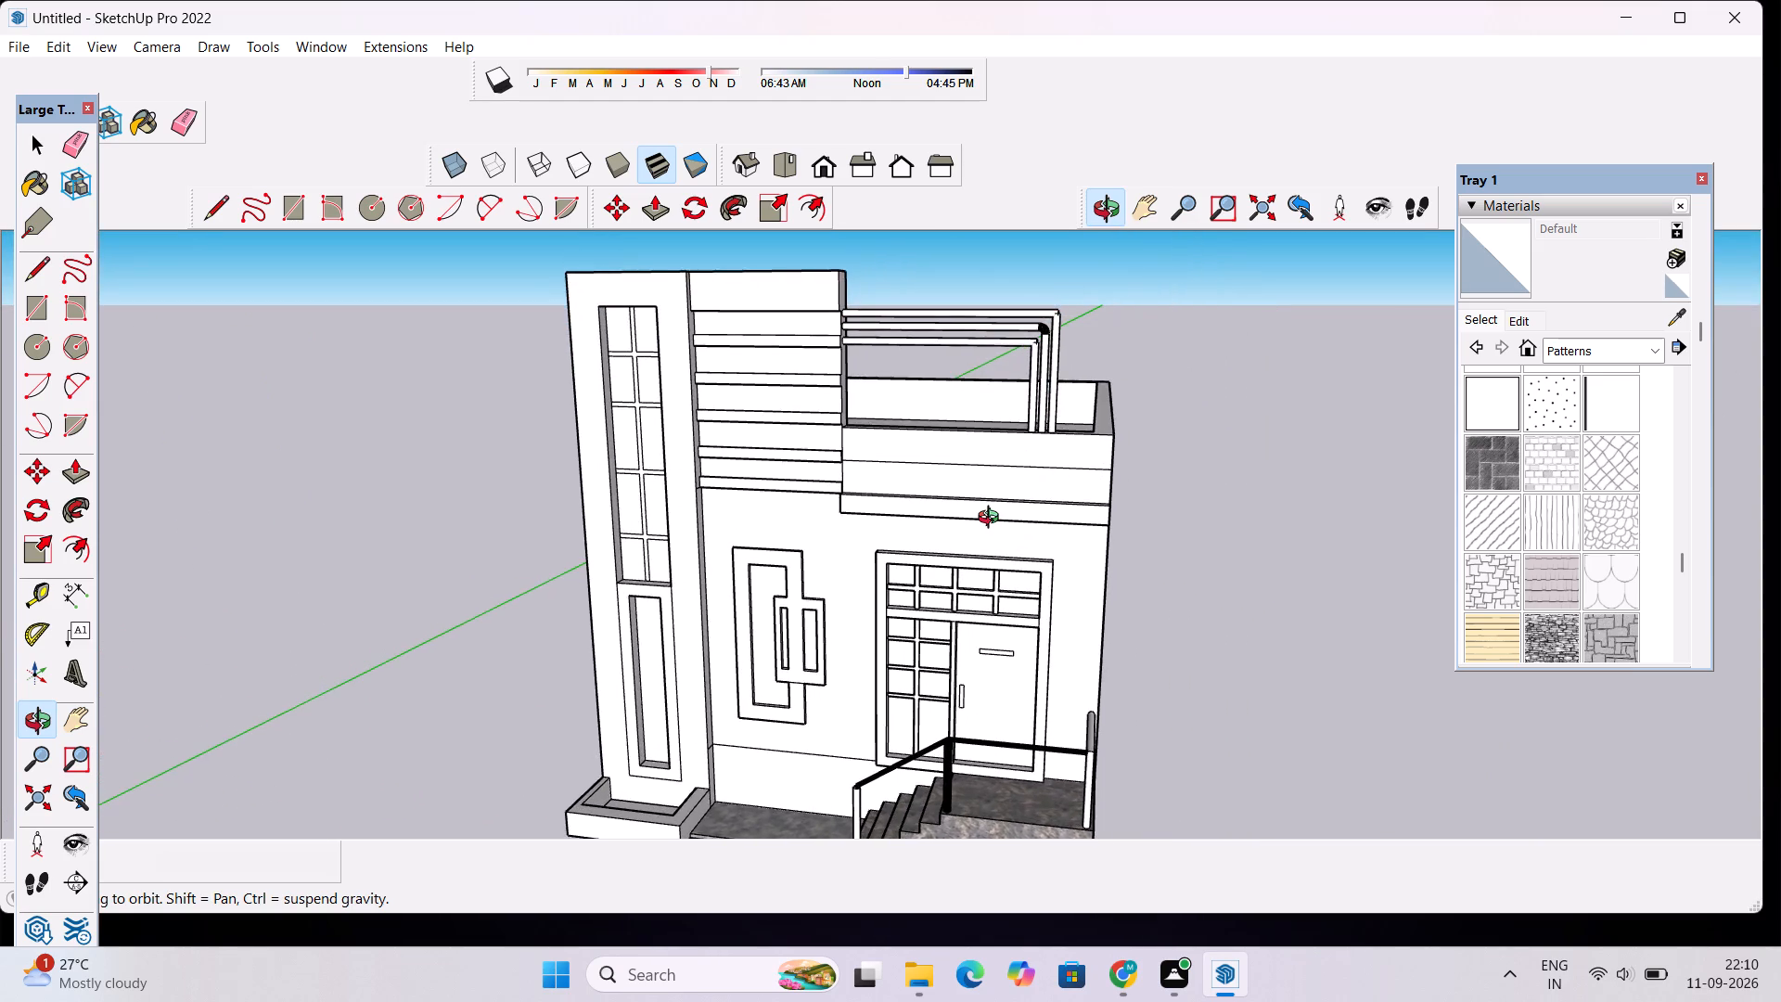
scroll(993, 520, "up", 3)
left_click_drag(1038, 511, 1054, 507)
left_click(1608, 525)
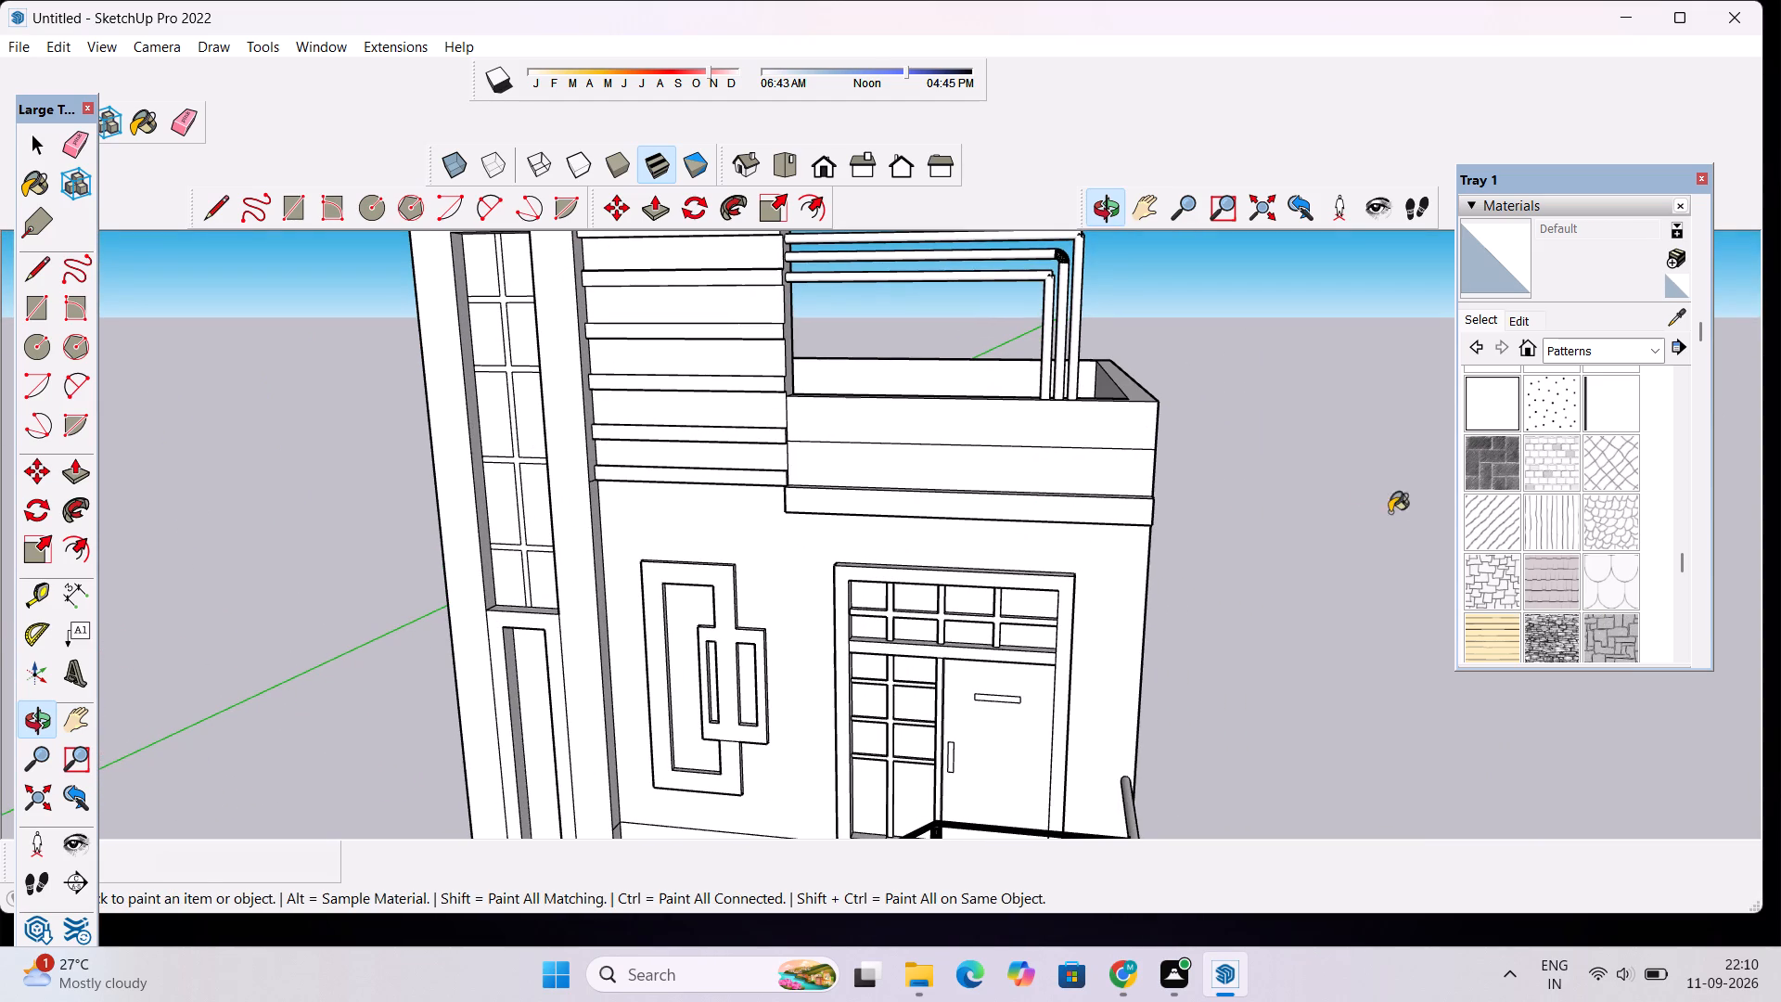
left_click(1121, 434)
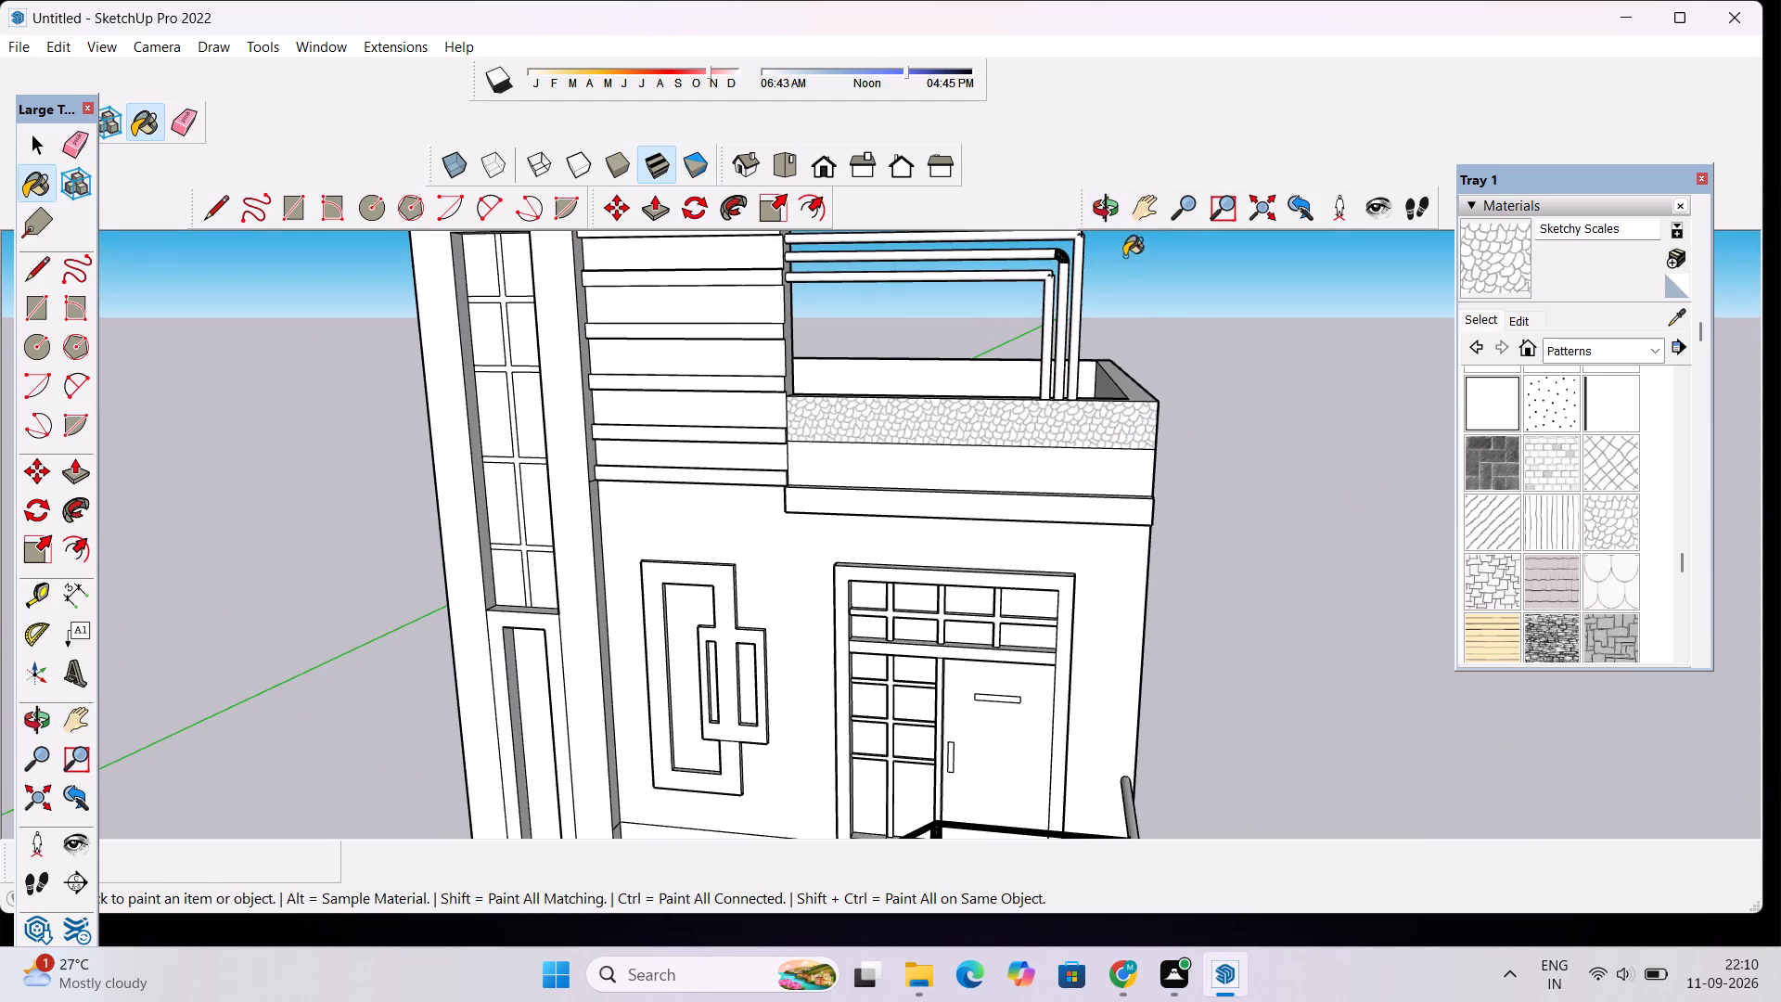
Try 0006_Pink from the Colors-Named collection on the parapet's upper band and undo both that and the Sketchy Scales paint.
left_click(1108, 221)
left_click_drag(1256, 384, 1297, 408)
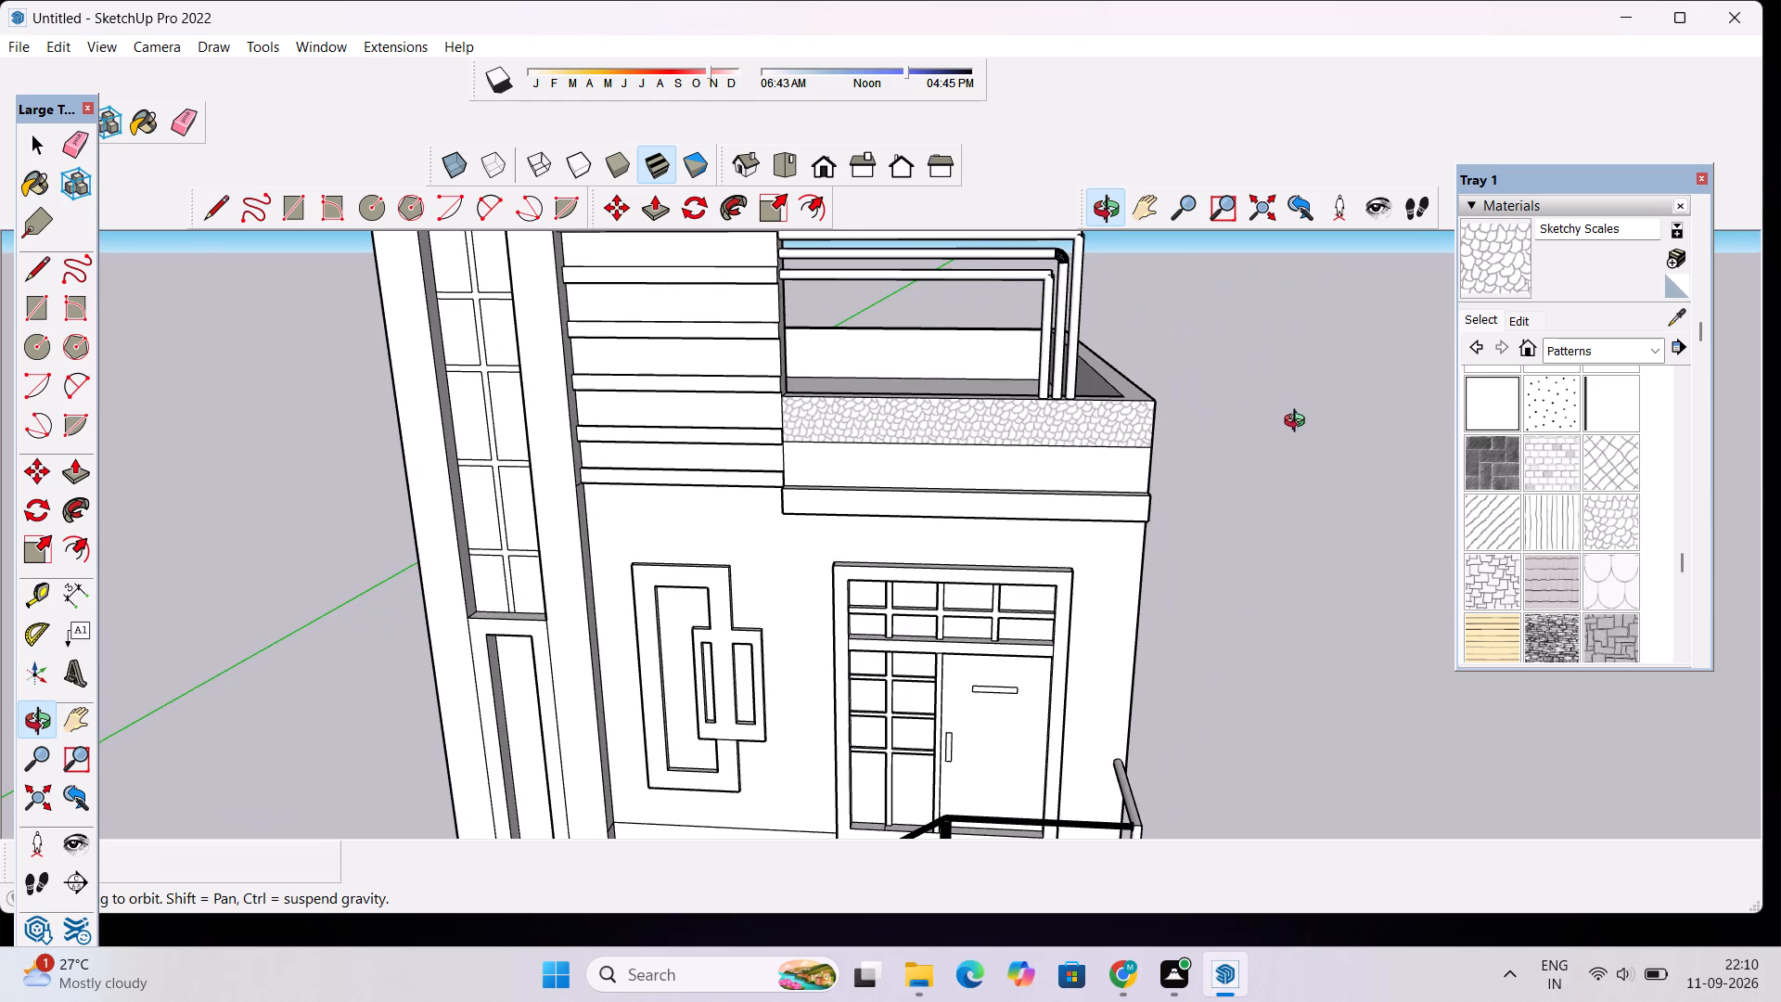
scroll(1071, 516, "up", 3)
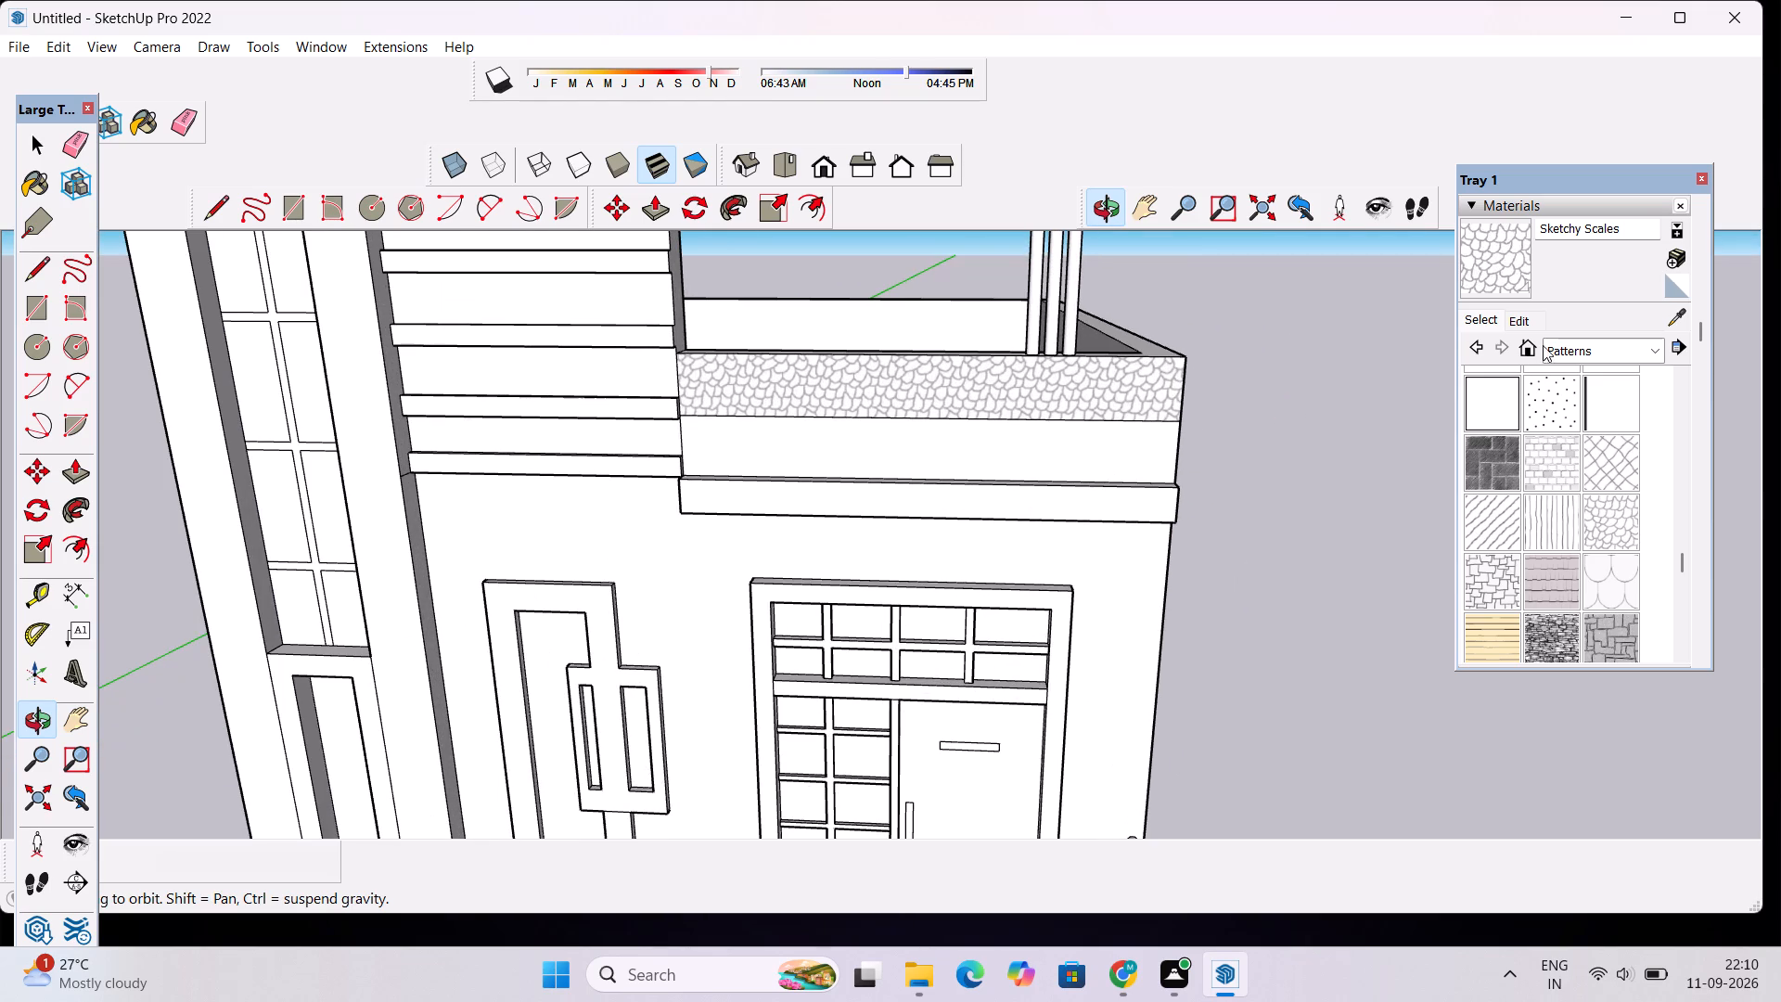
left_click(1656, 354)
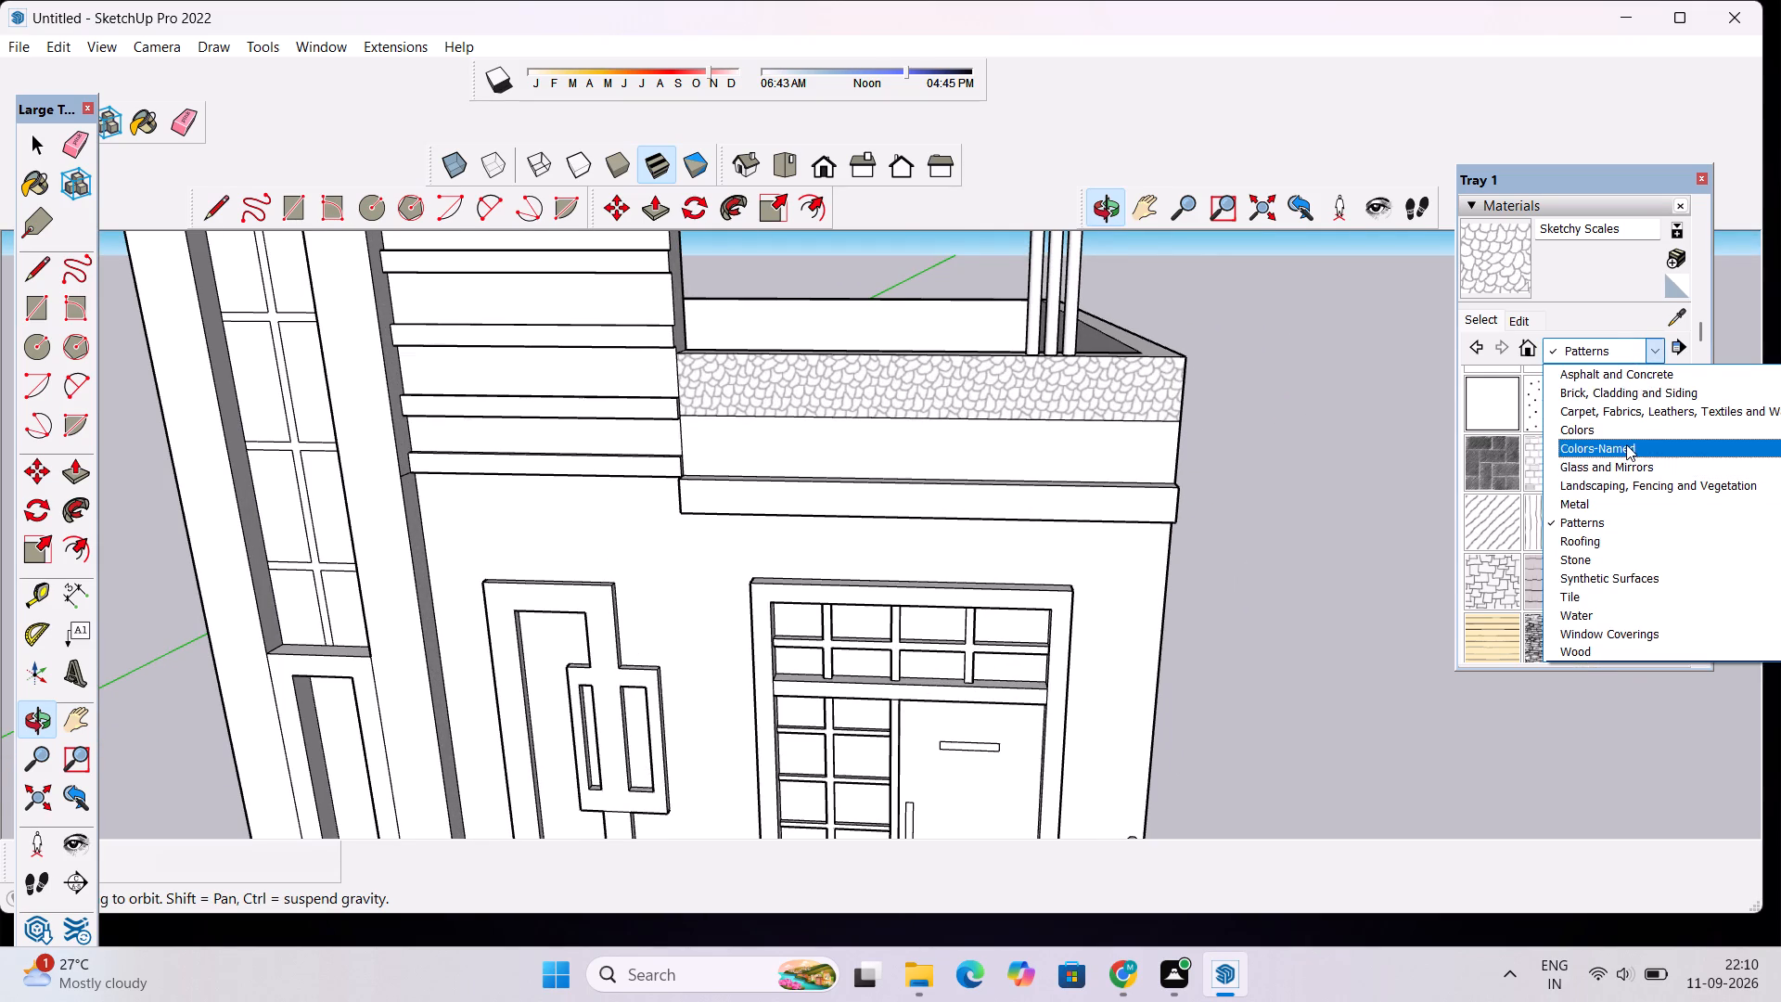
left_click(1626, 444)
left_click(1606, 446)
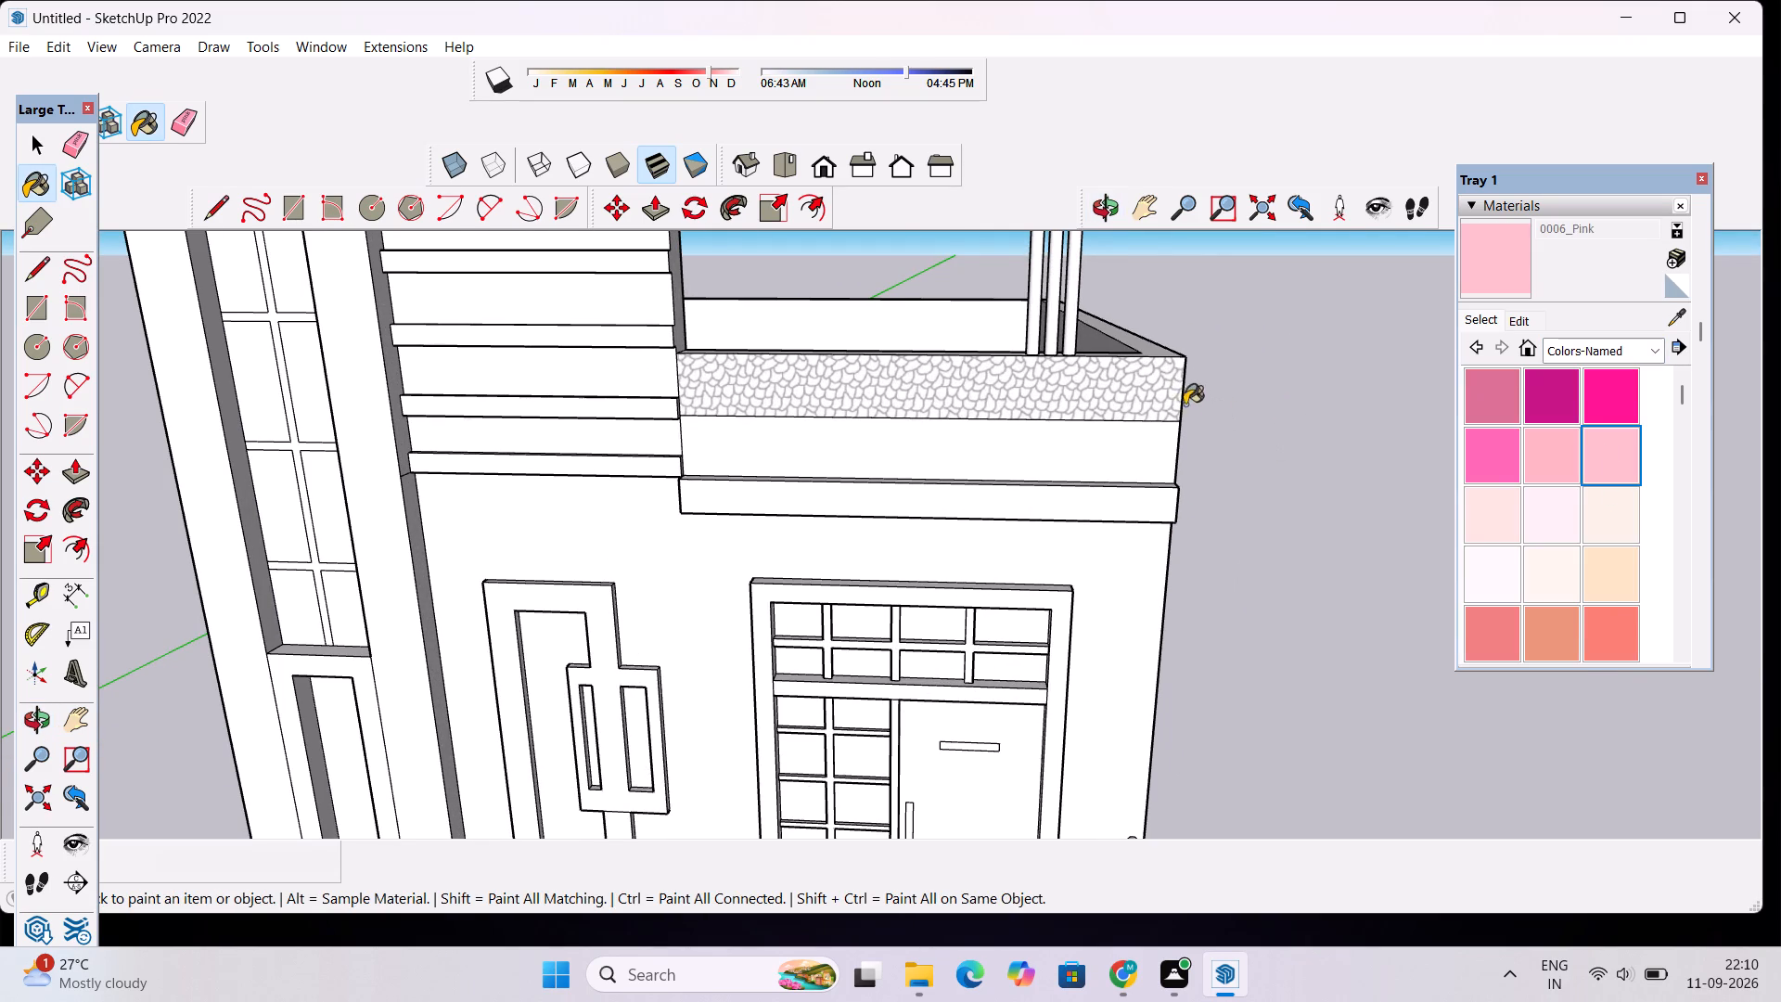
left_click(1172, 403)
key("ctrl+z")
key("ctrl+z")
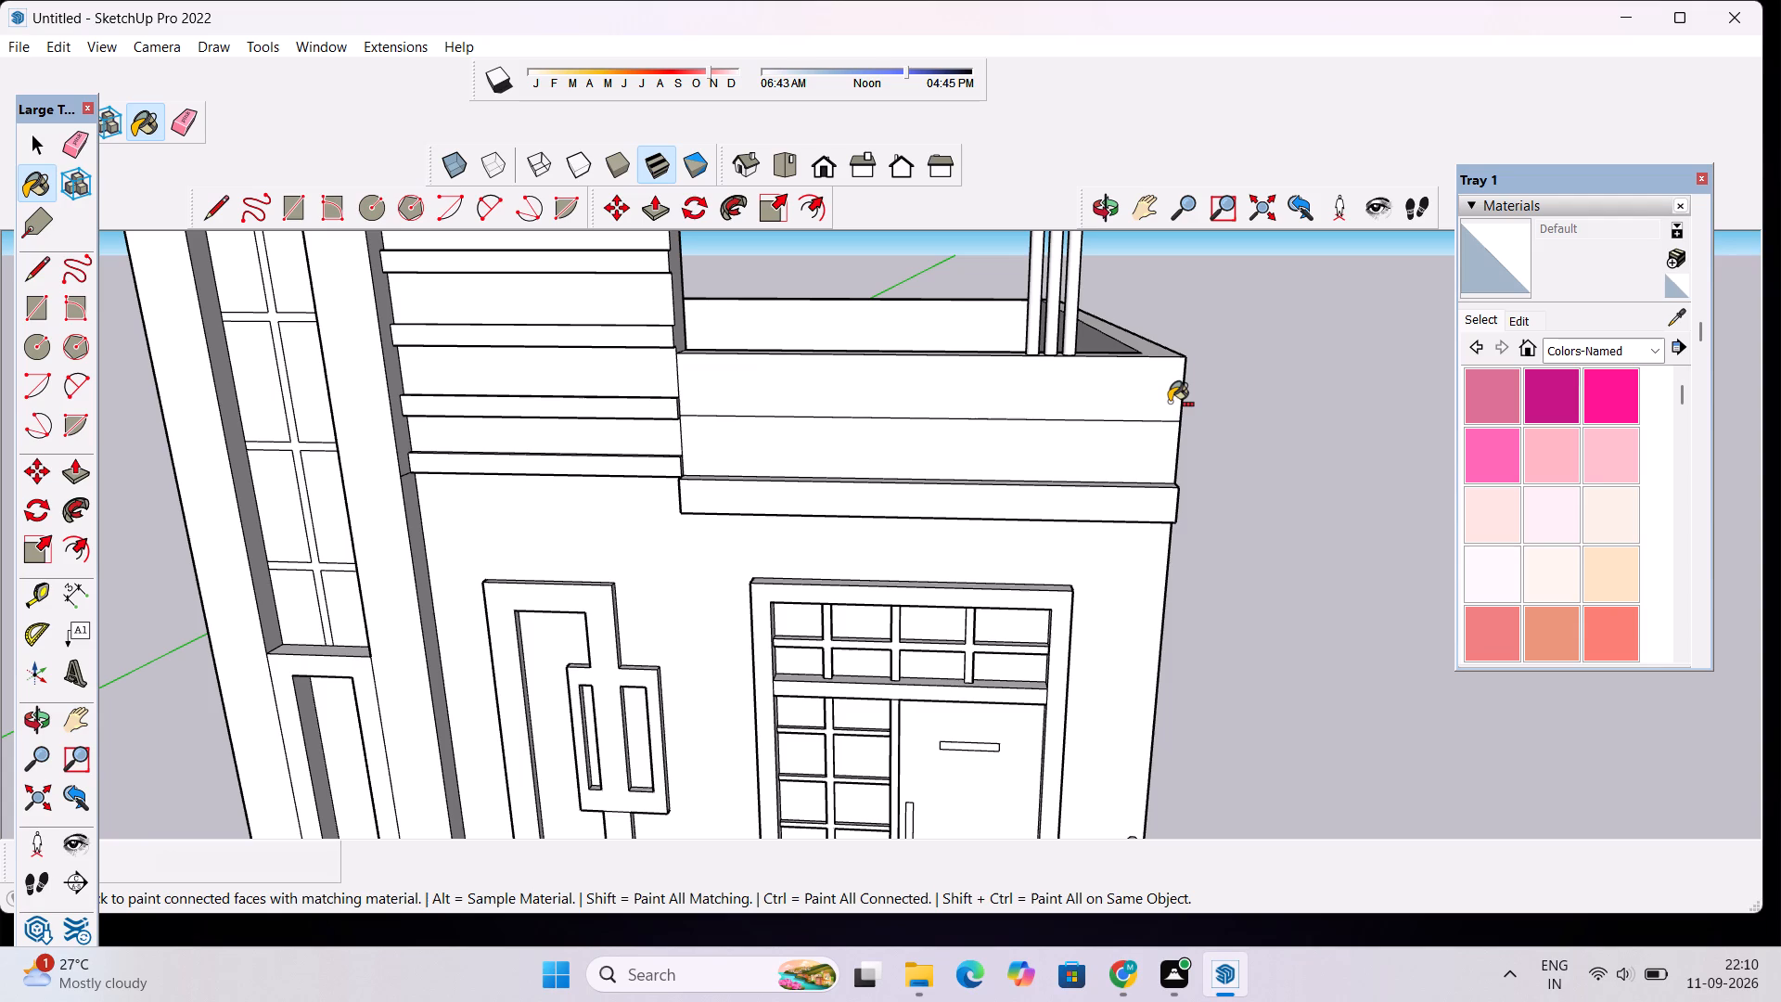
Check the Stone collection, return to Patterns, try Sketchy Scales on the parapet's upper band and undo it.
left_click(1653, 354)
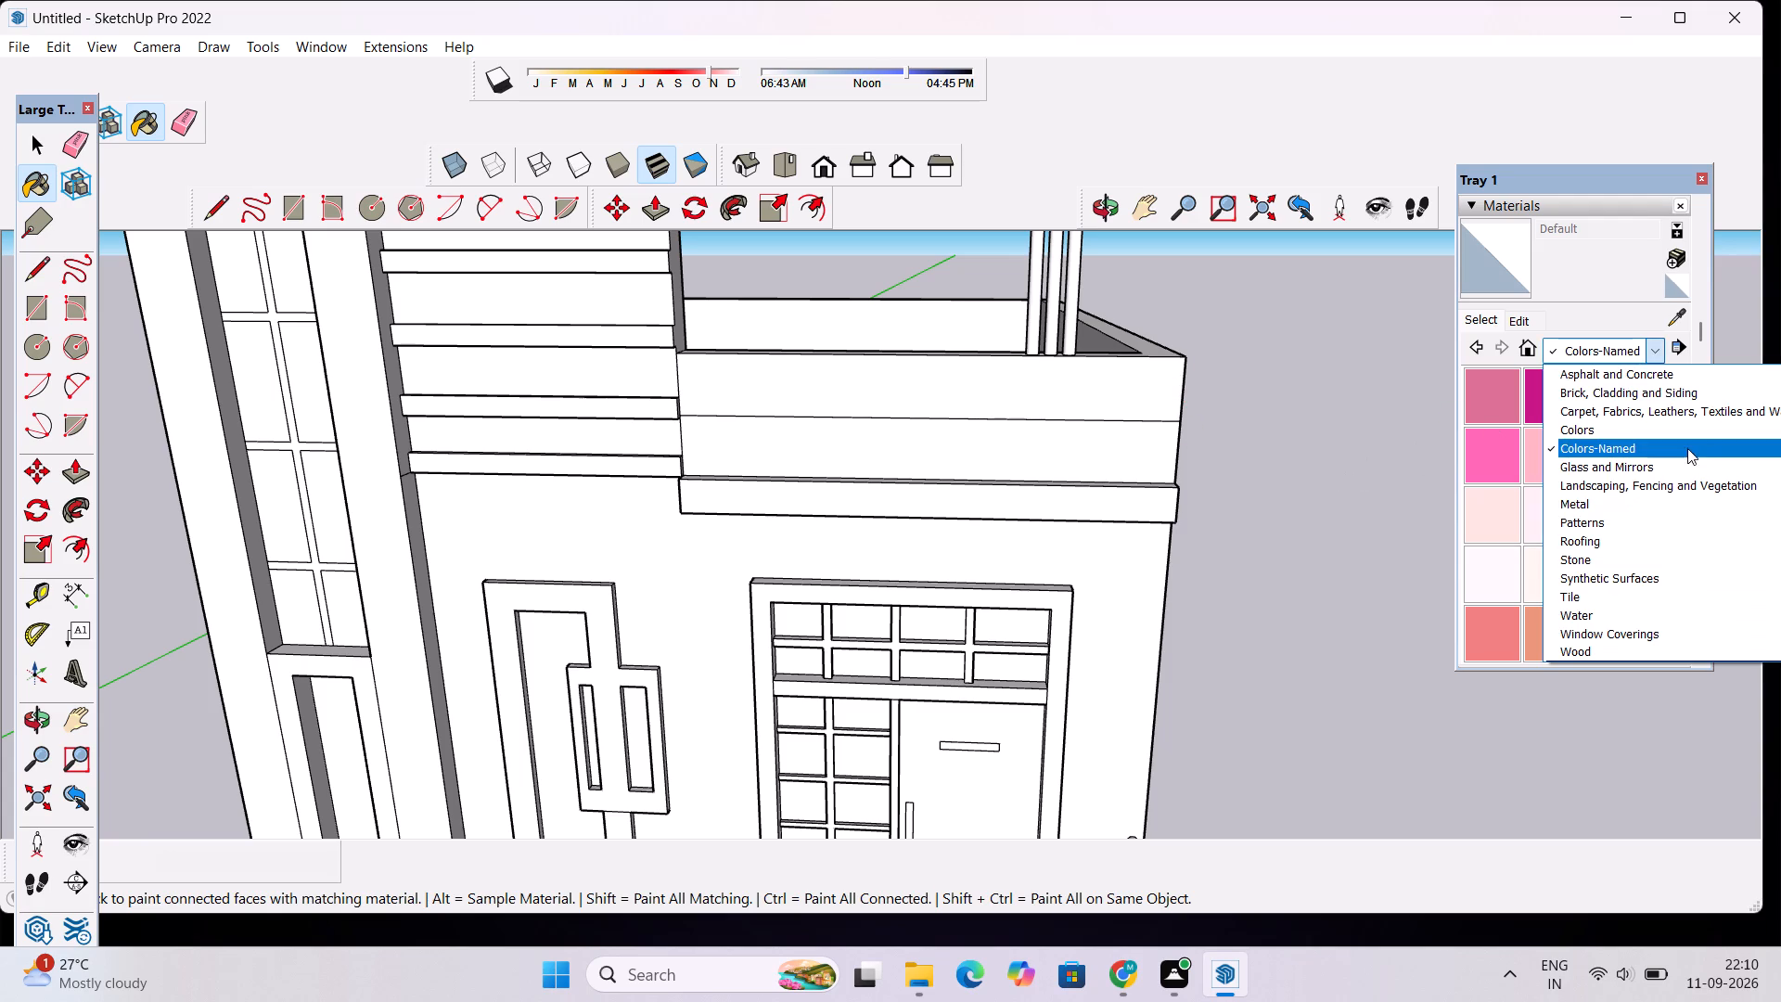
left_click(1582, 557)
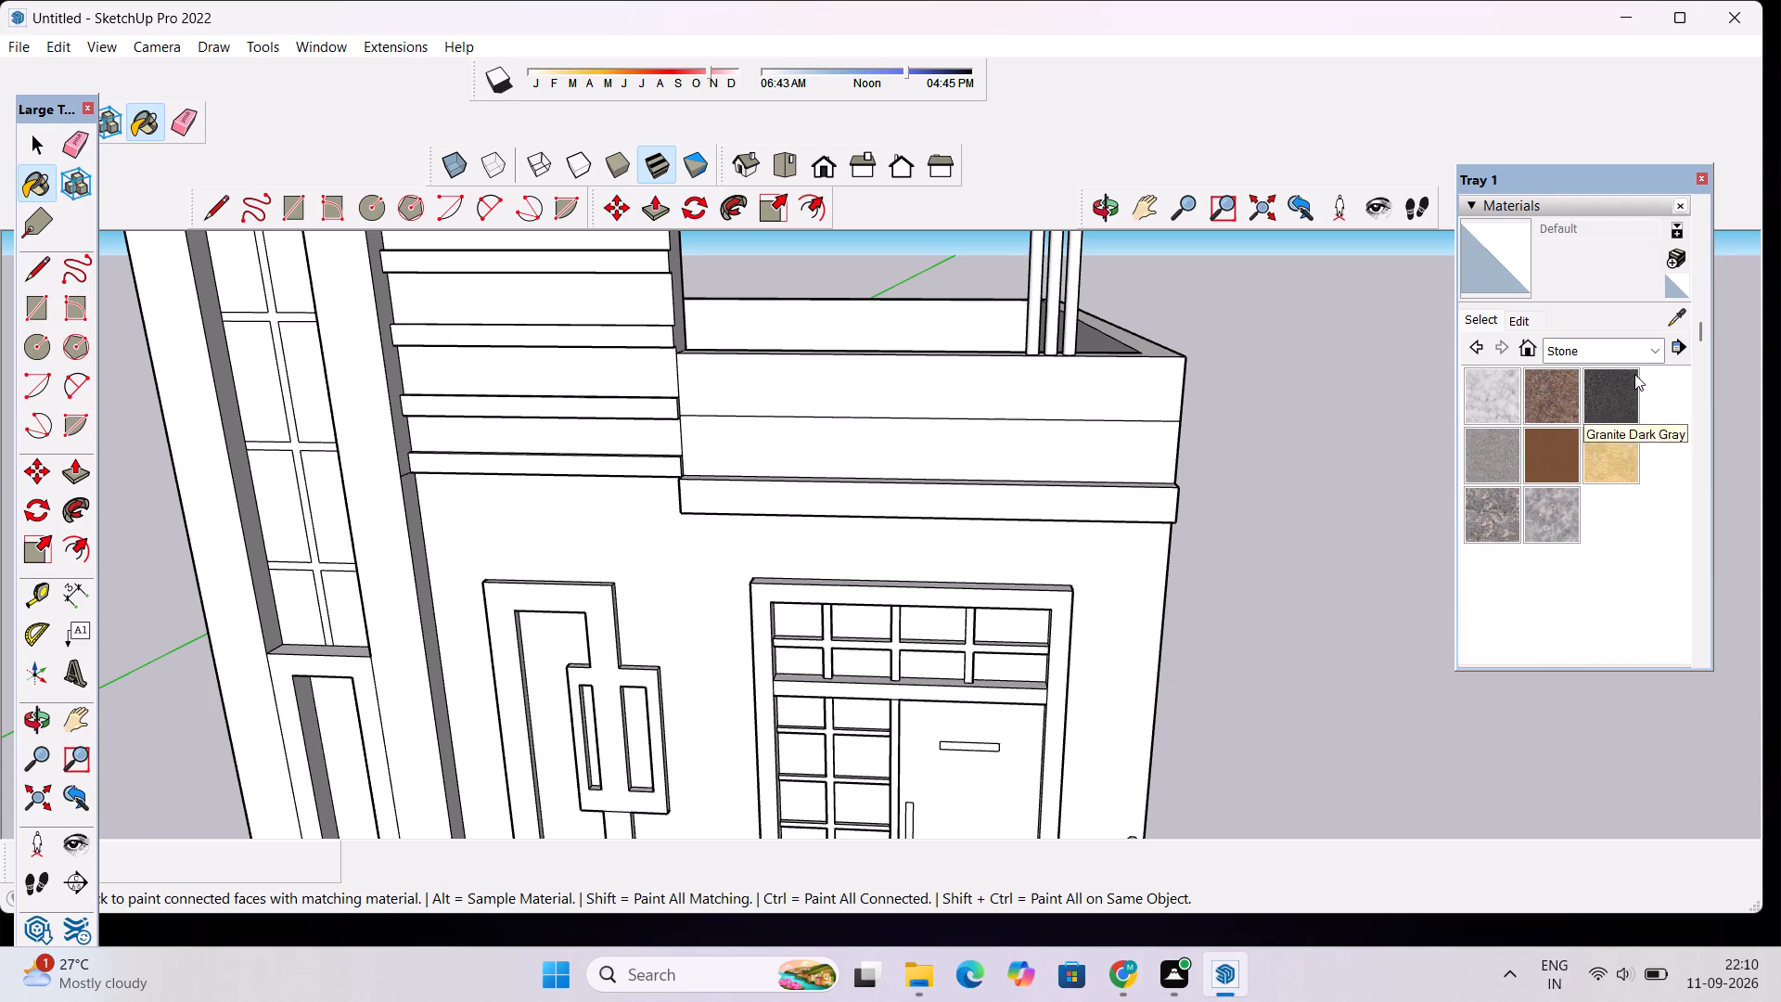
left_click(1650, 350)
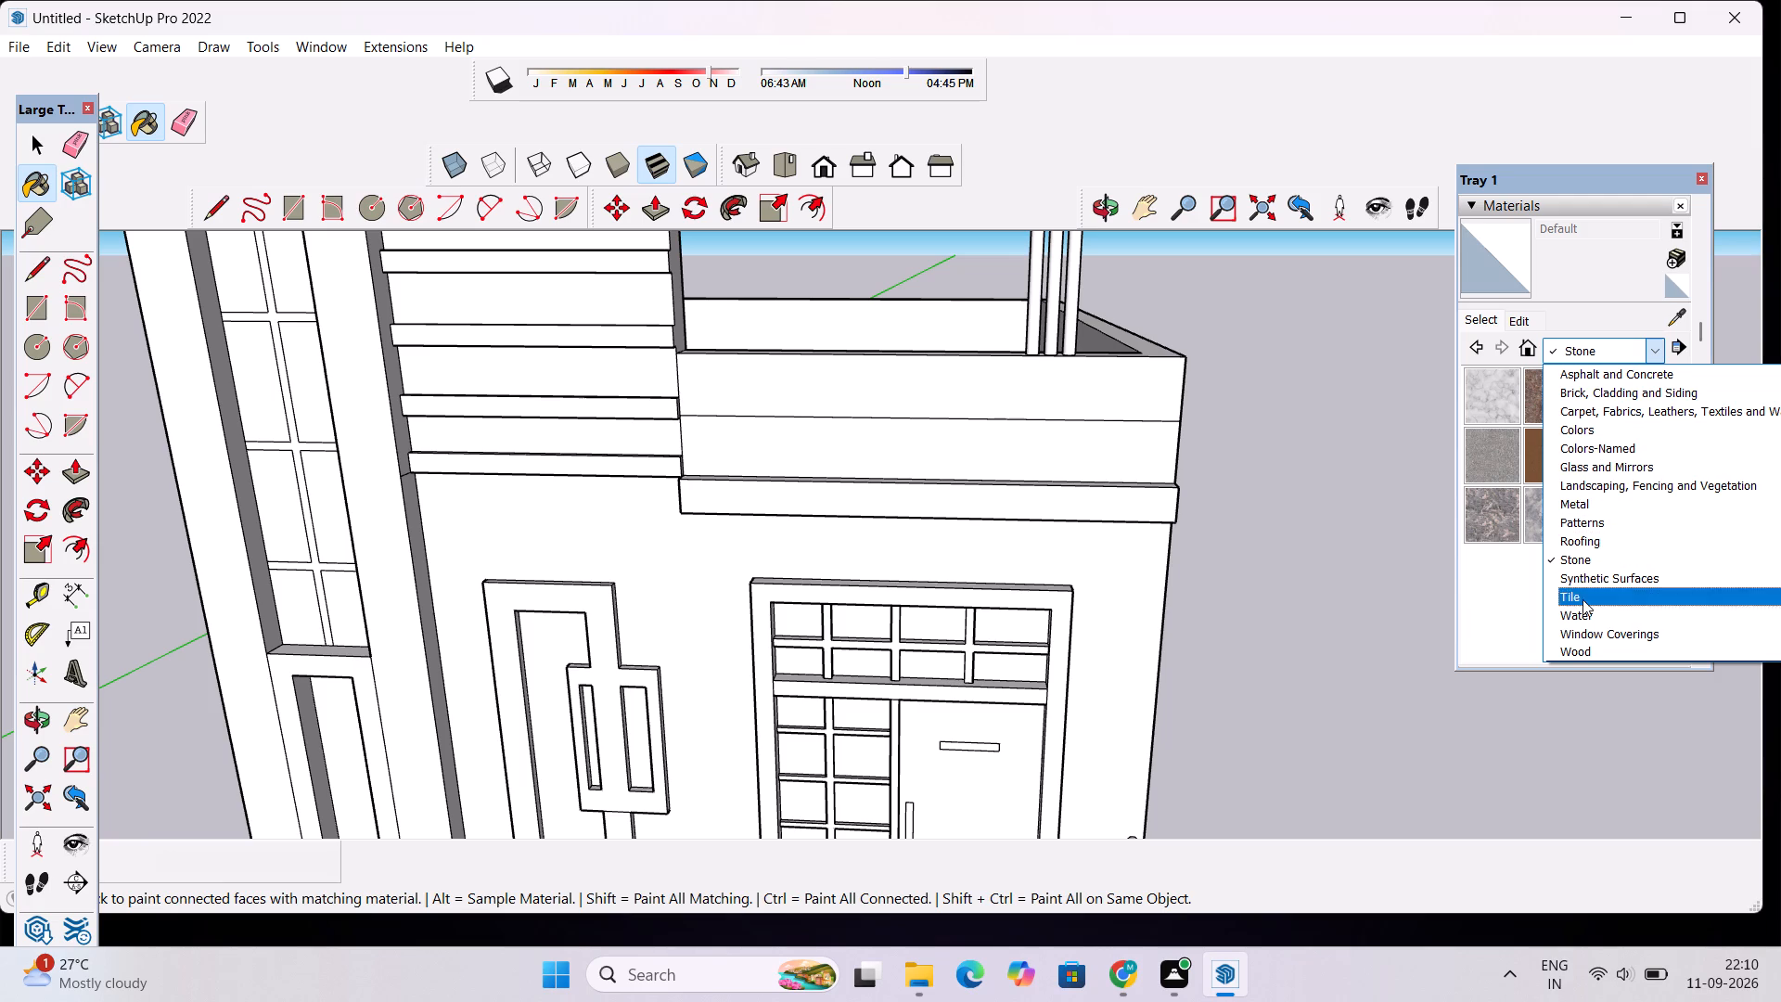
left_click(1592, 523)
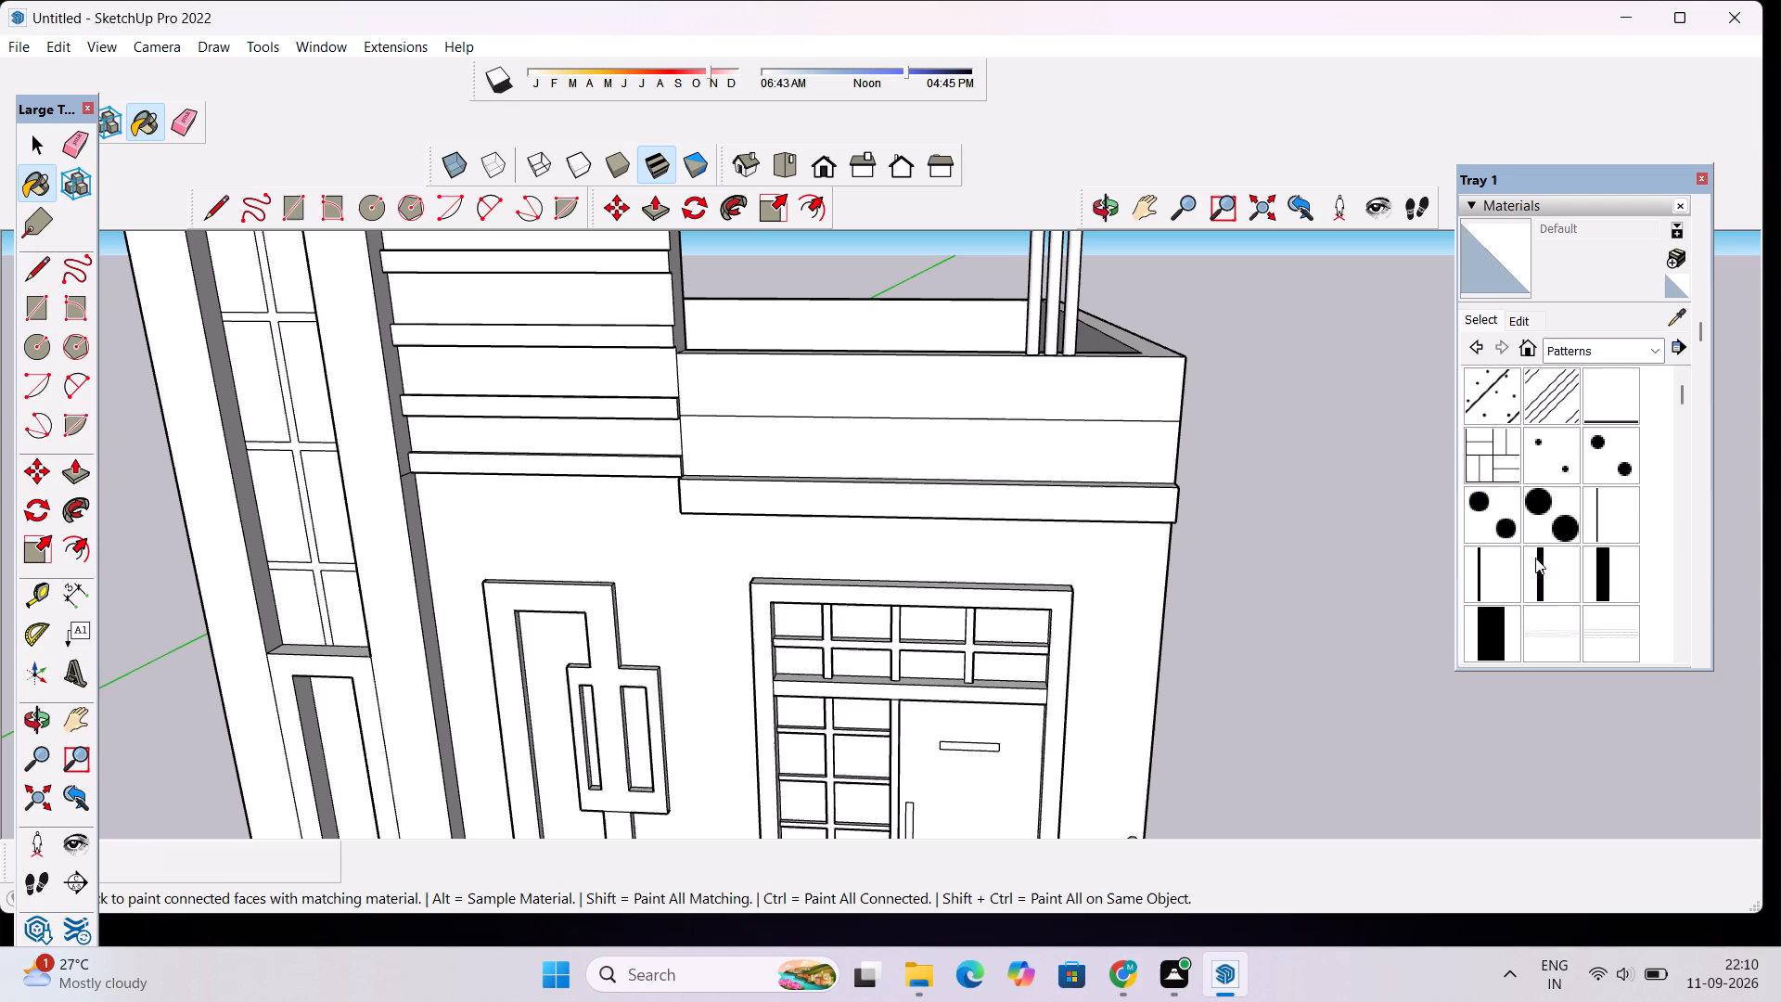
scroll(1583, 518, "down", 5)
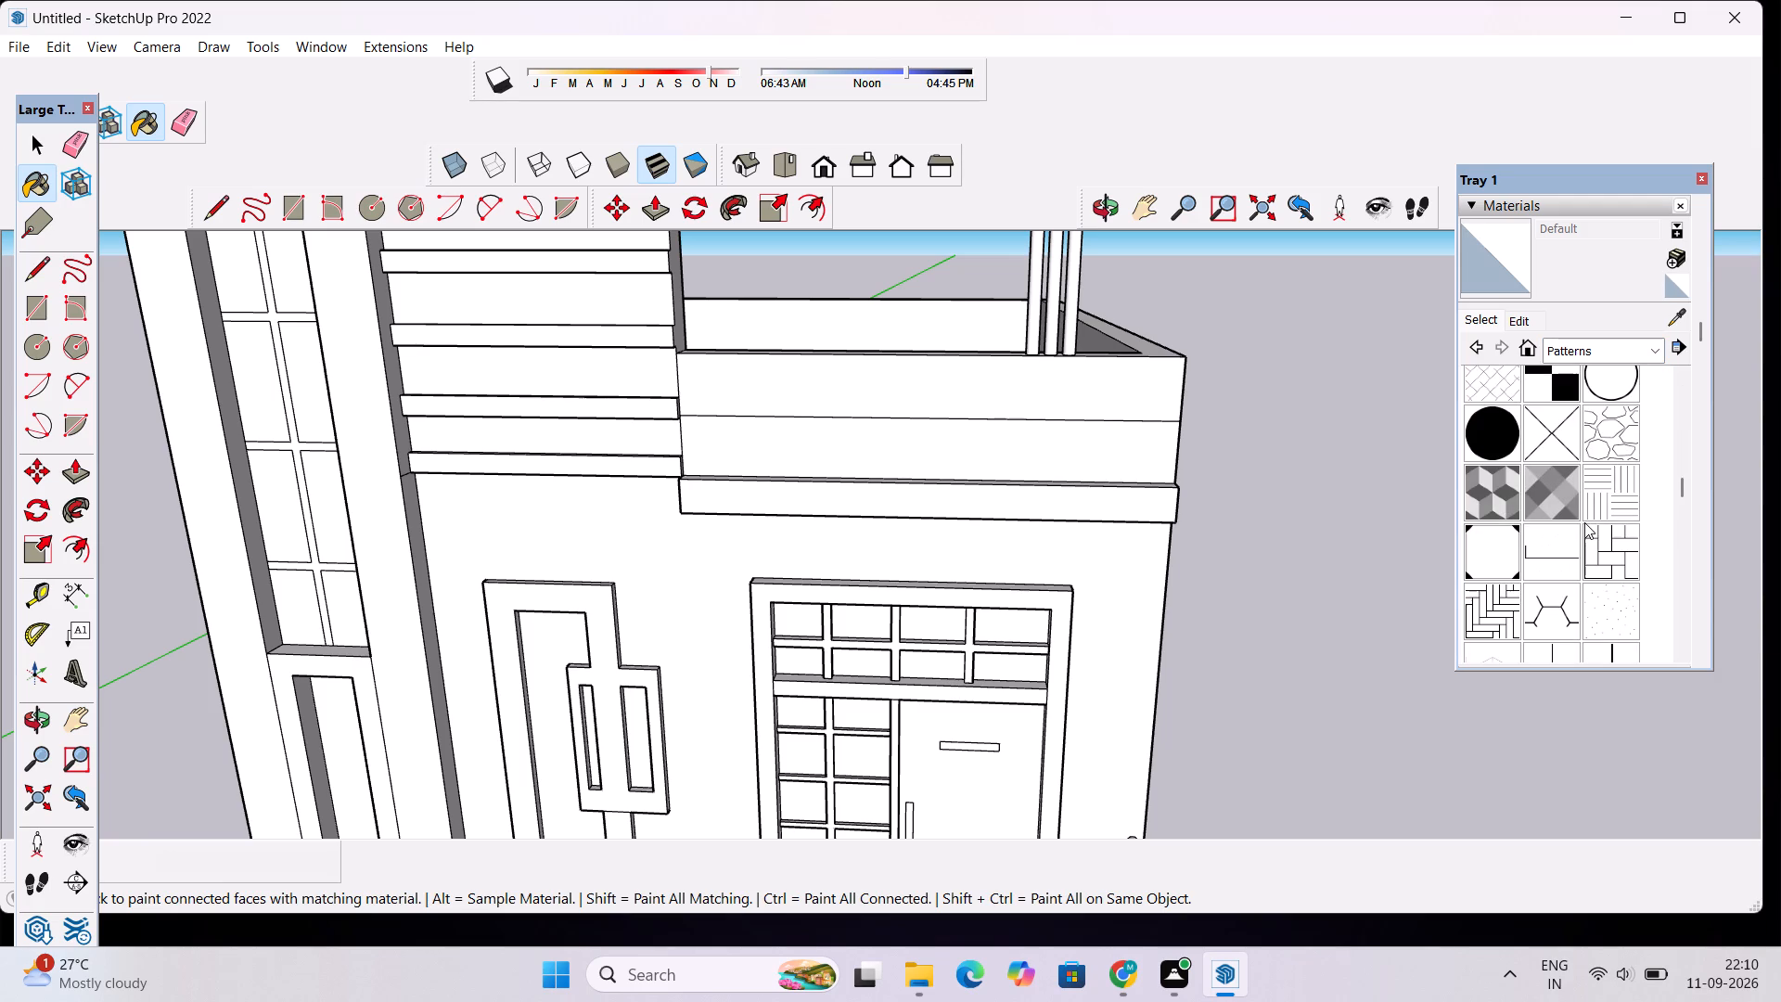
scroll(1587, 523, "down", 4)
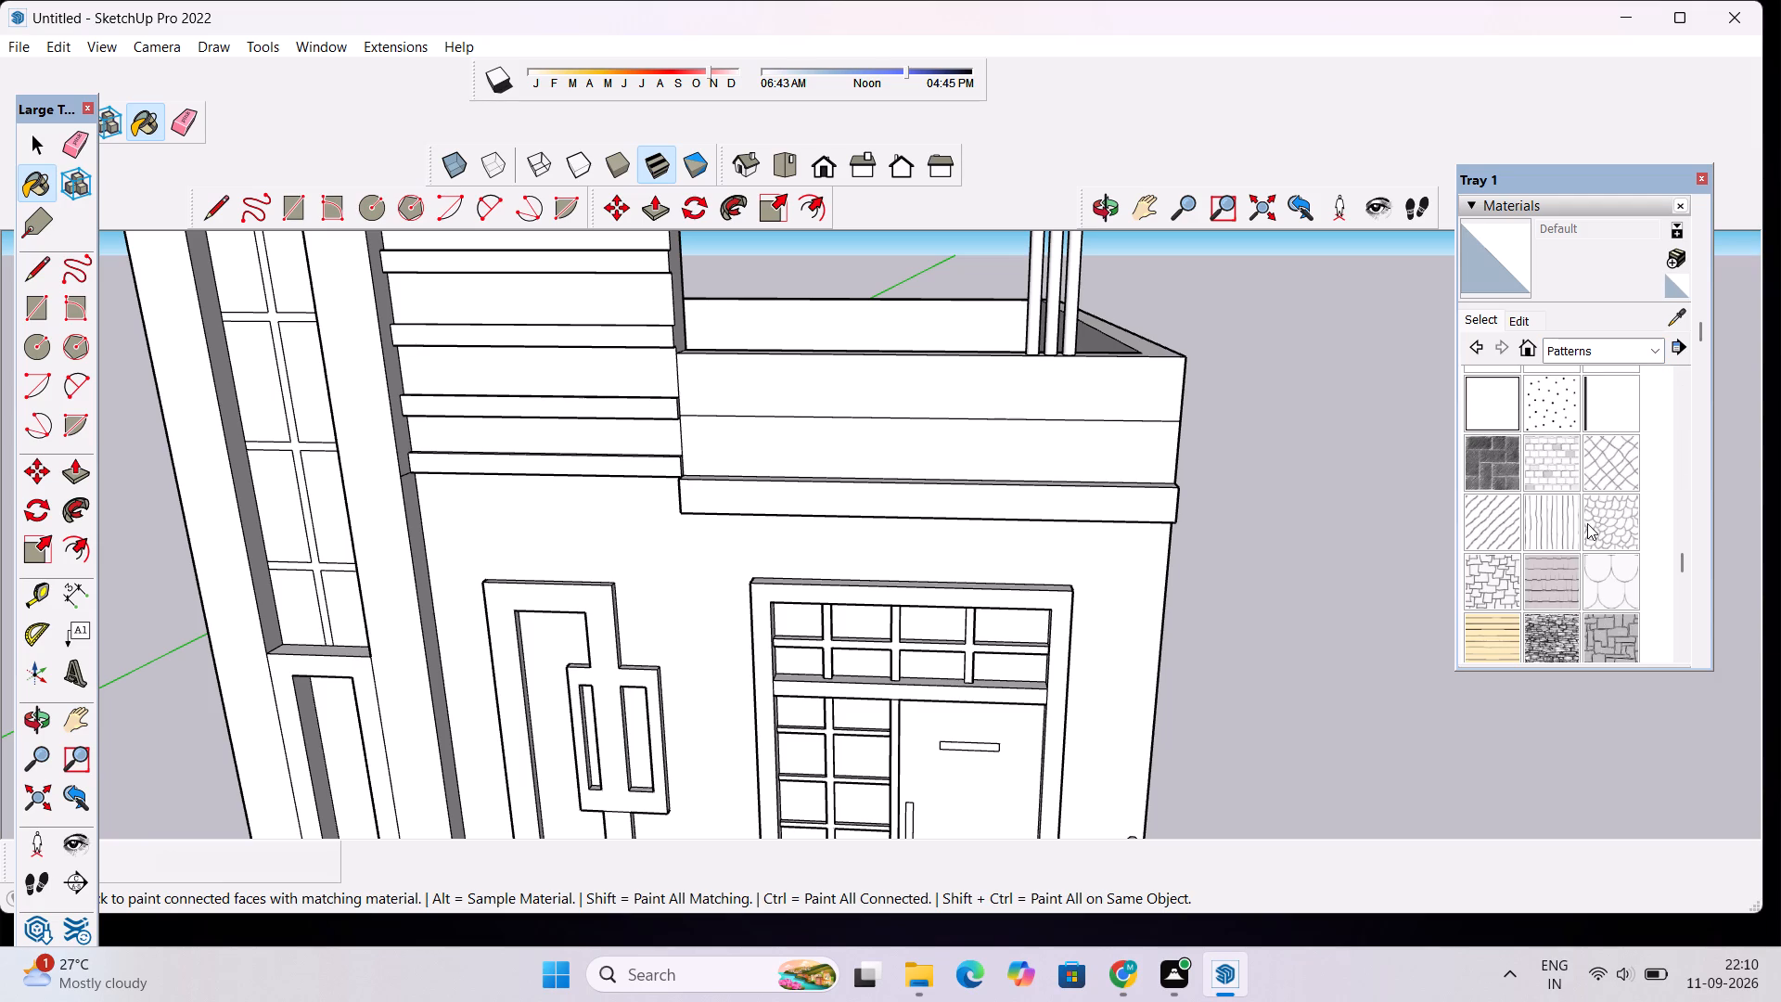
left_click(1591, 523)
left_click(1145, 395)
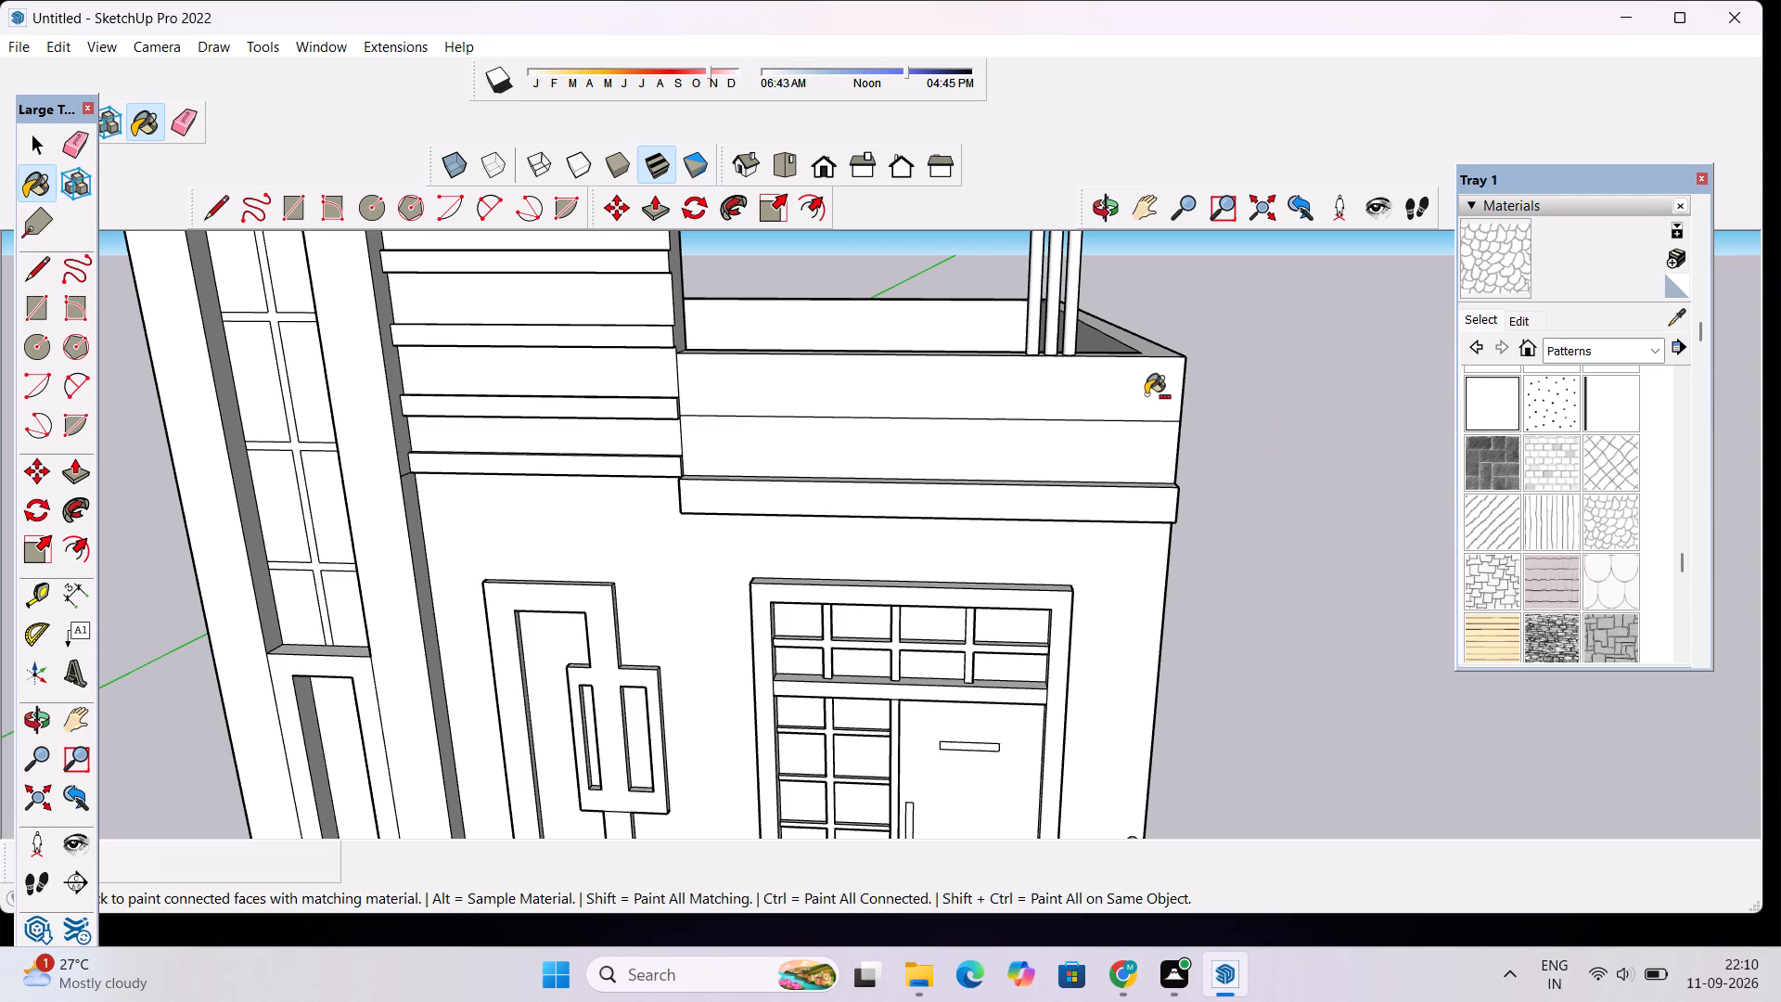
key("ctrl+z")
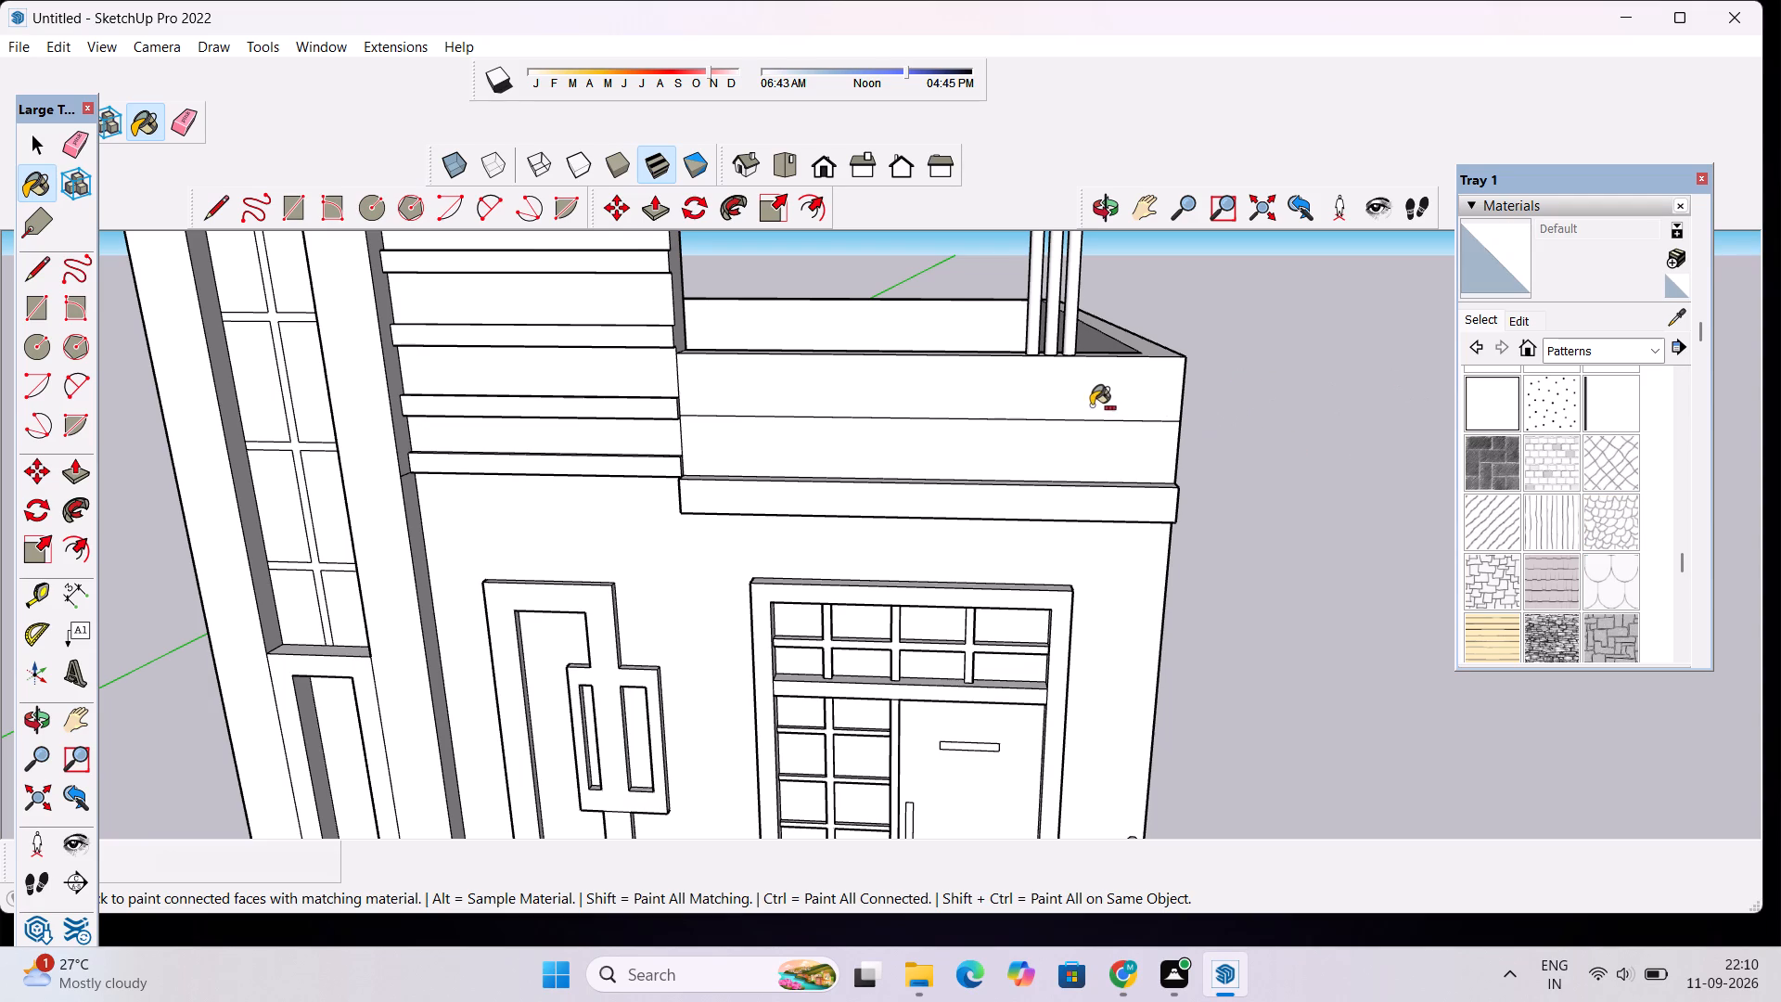
Paint the upper band of the parapet's front face with the Sketchy Scales pattern.
left_click(1087, 388)
scroll(1086, 386, "up", 4)
key("space")
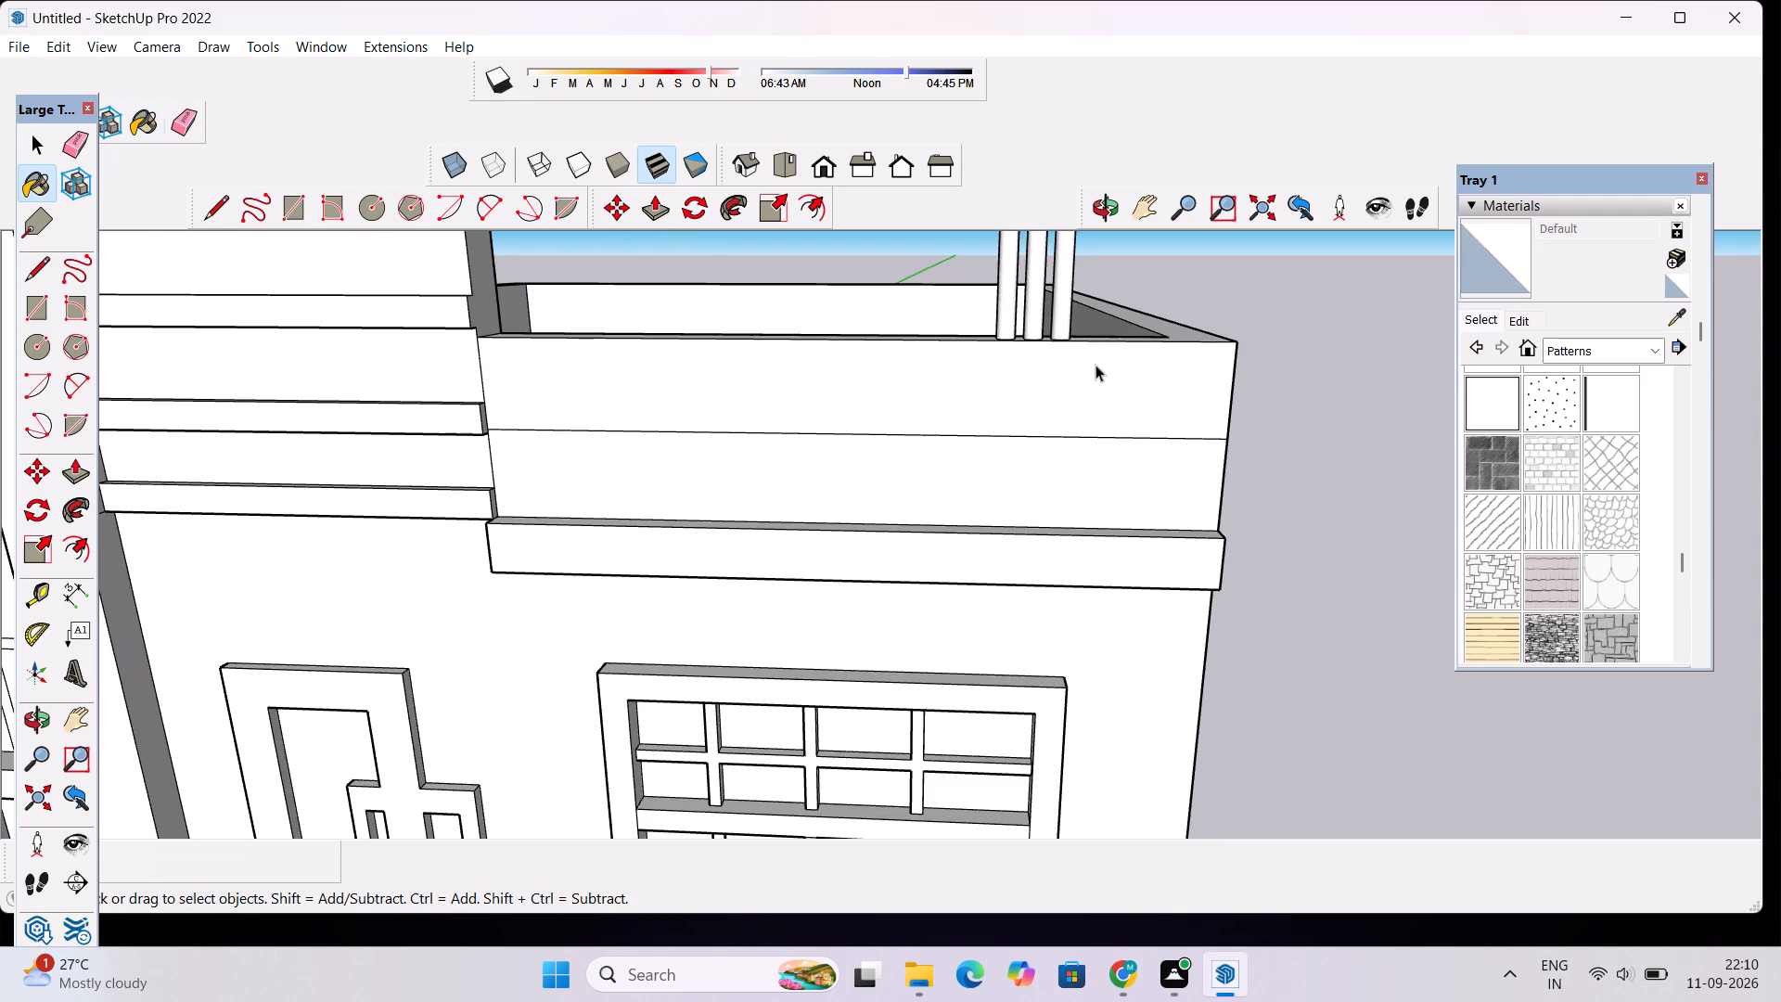
left_click(1620, 507)
left_click(1139, 405)
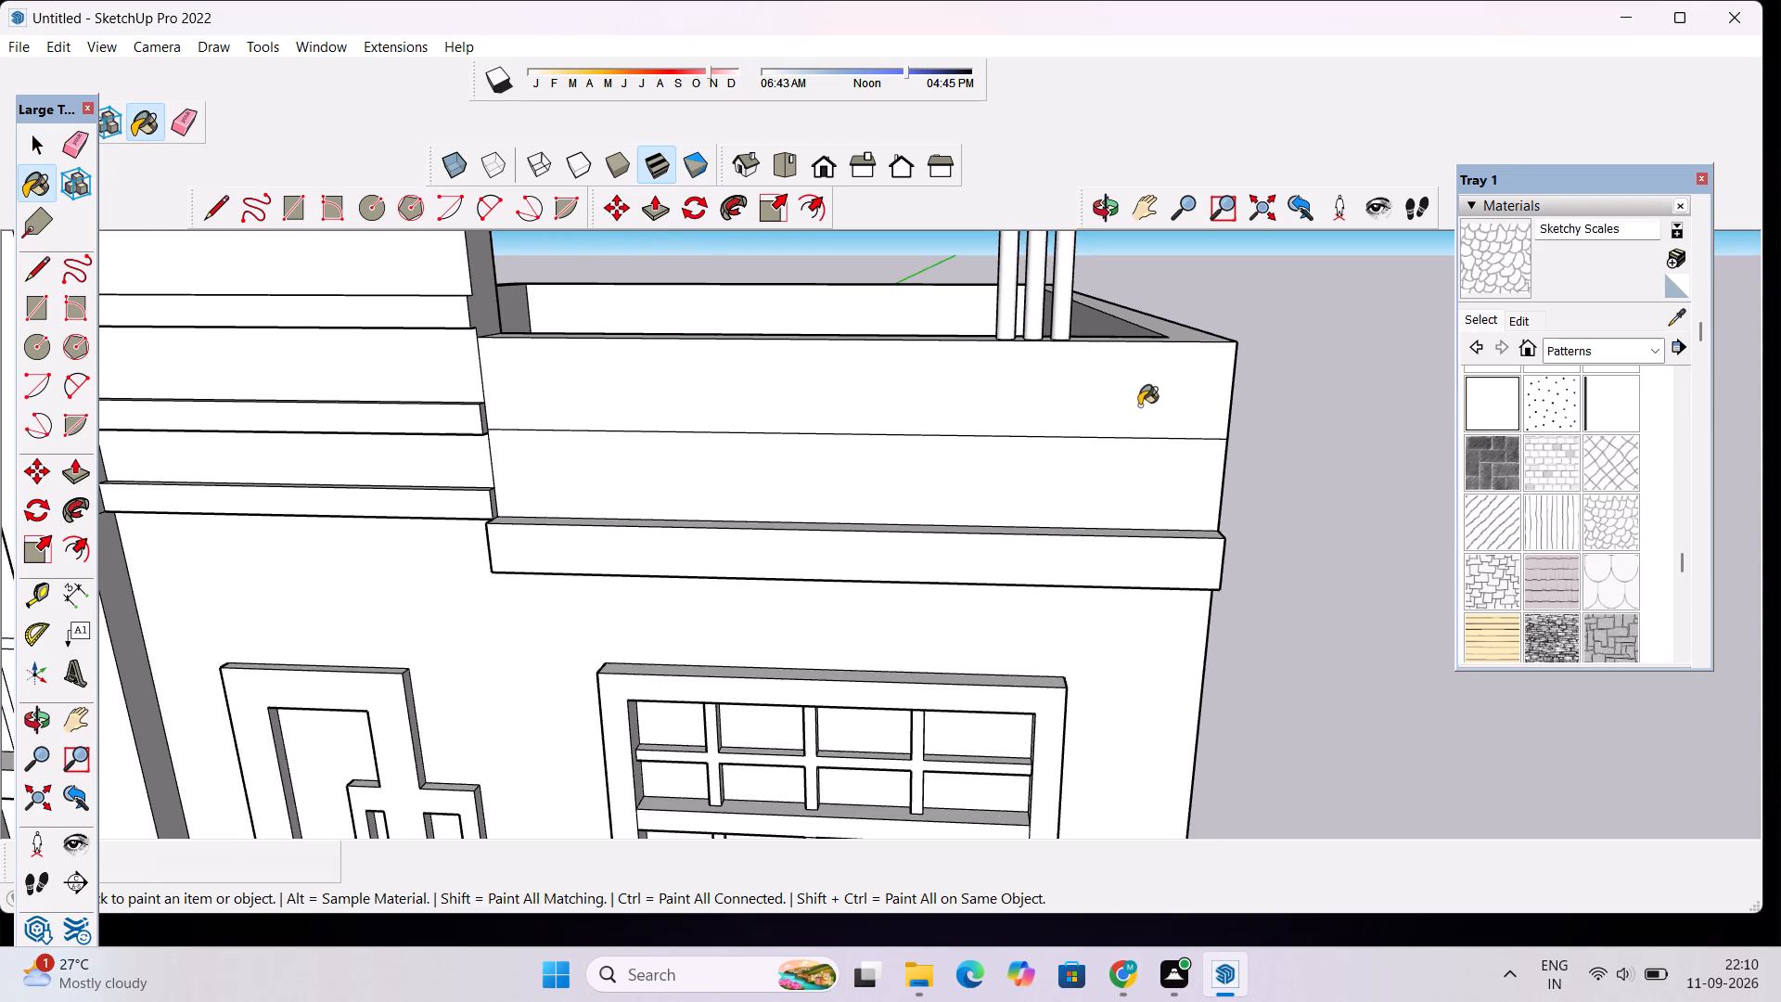
Darken the Sketchy Scales material's colour to a dark grey.
left_click(1516, 326)
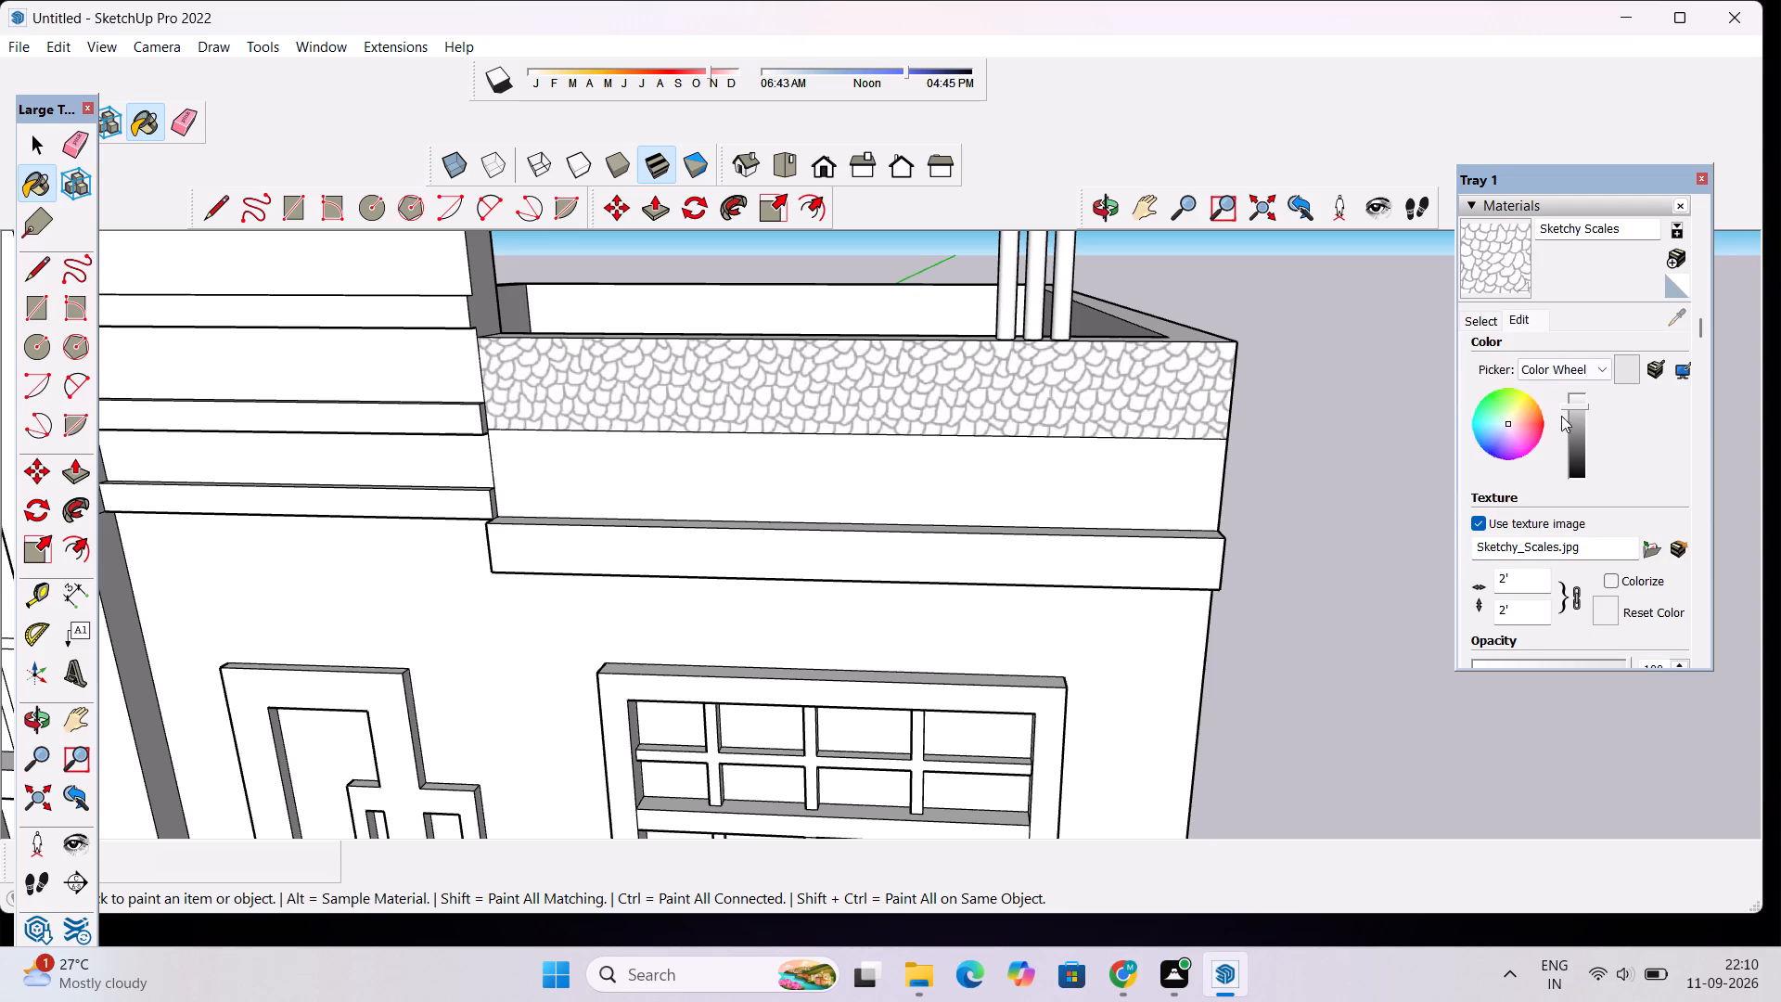
left_click(1574, 420)
left_click(1574, 427)
triple_click(1574, 433)
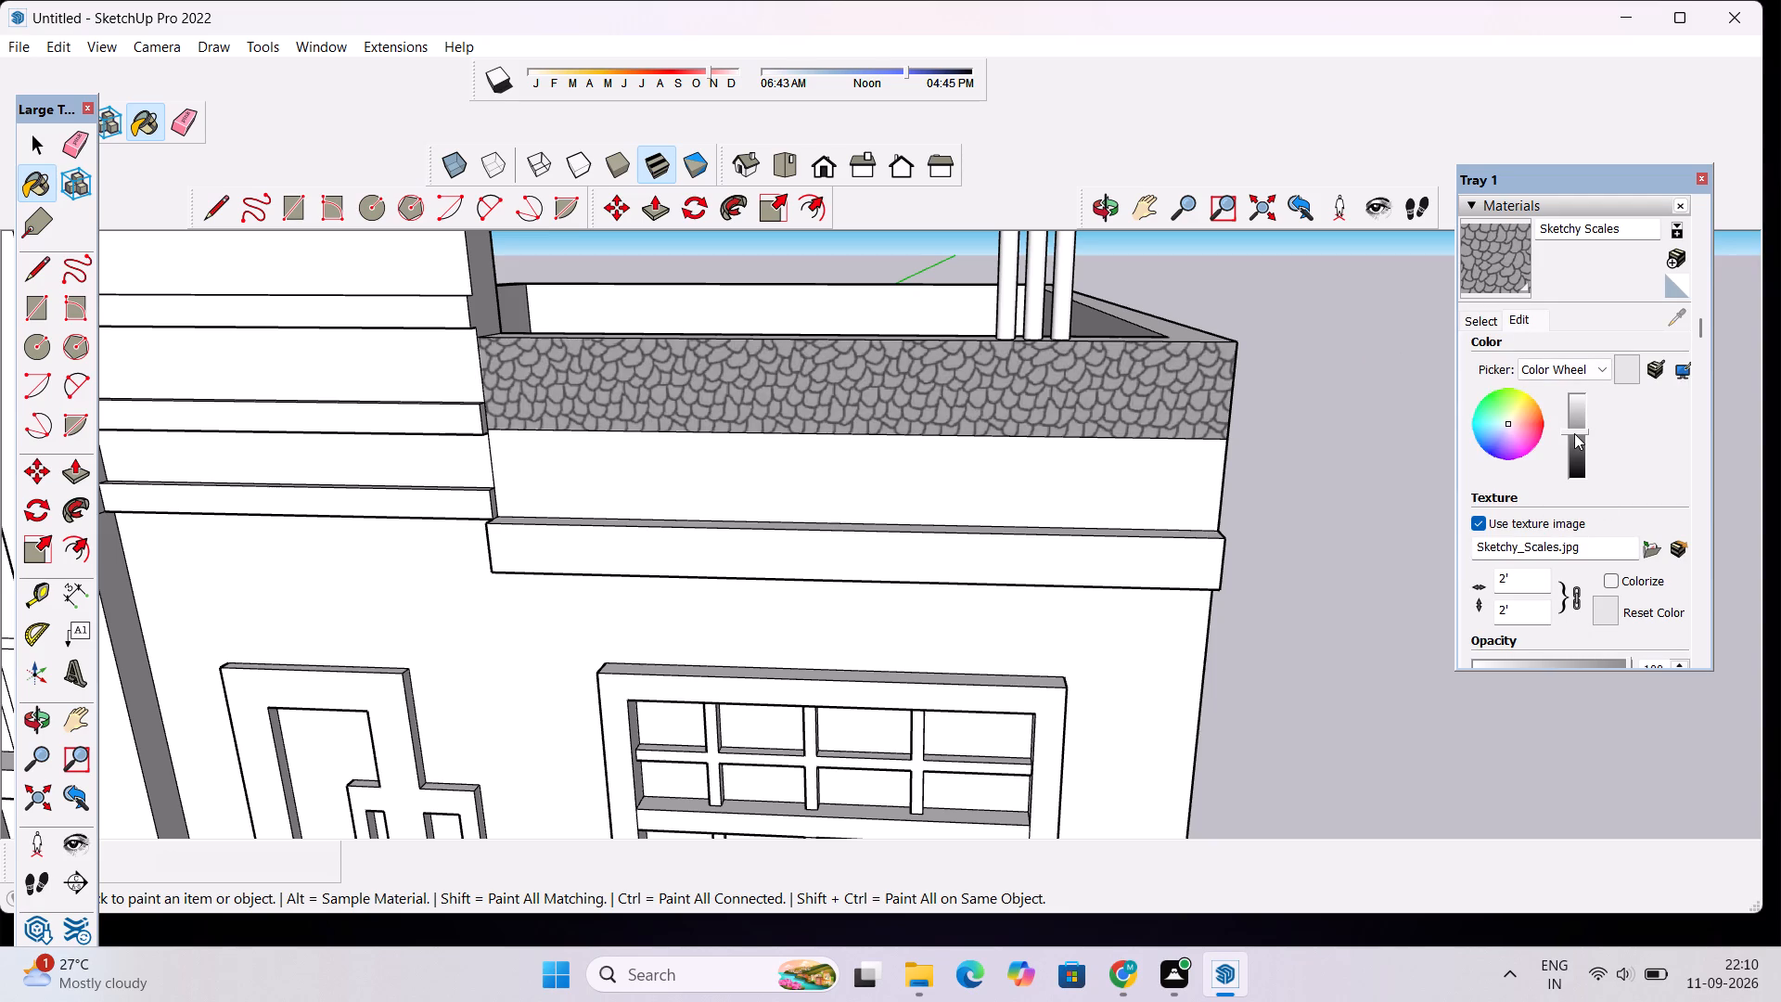
triple_click(1574, 442)
left_click(1574, 449)
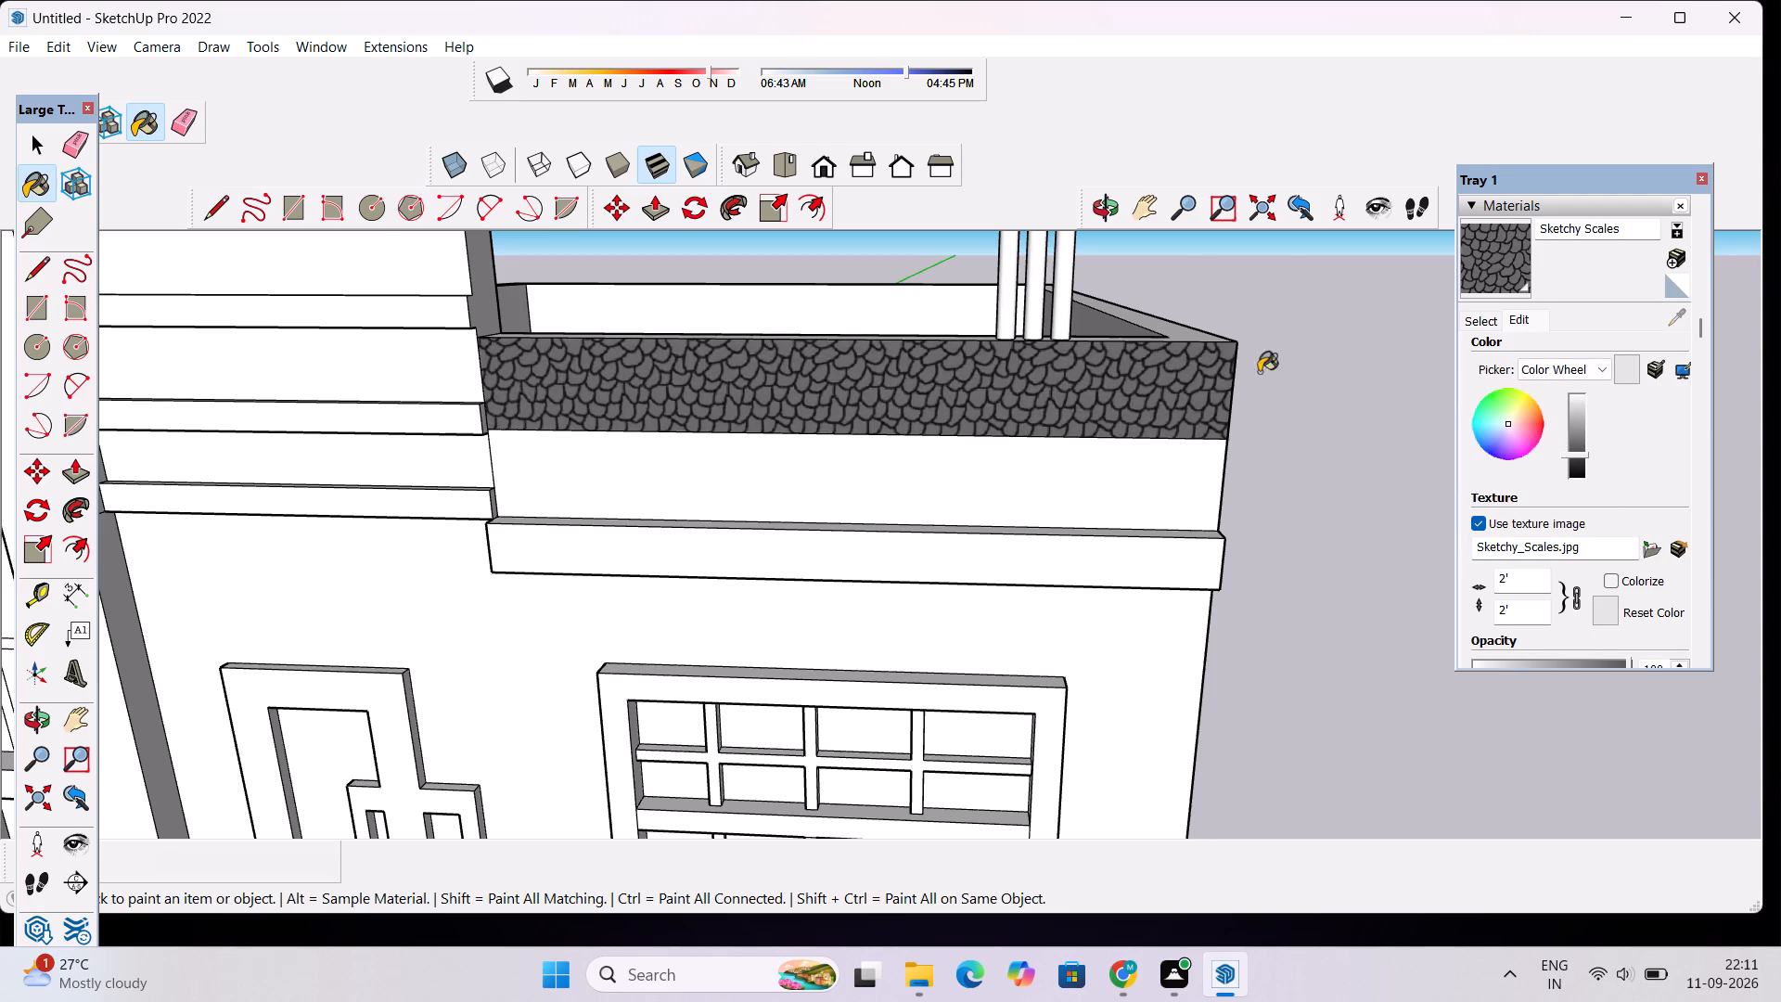
Examine the dark patterned parapet band and the front facade from several angles and distances.
left_click(1103, 223)
scroll(982, 336, "down", 11)
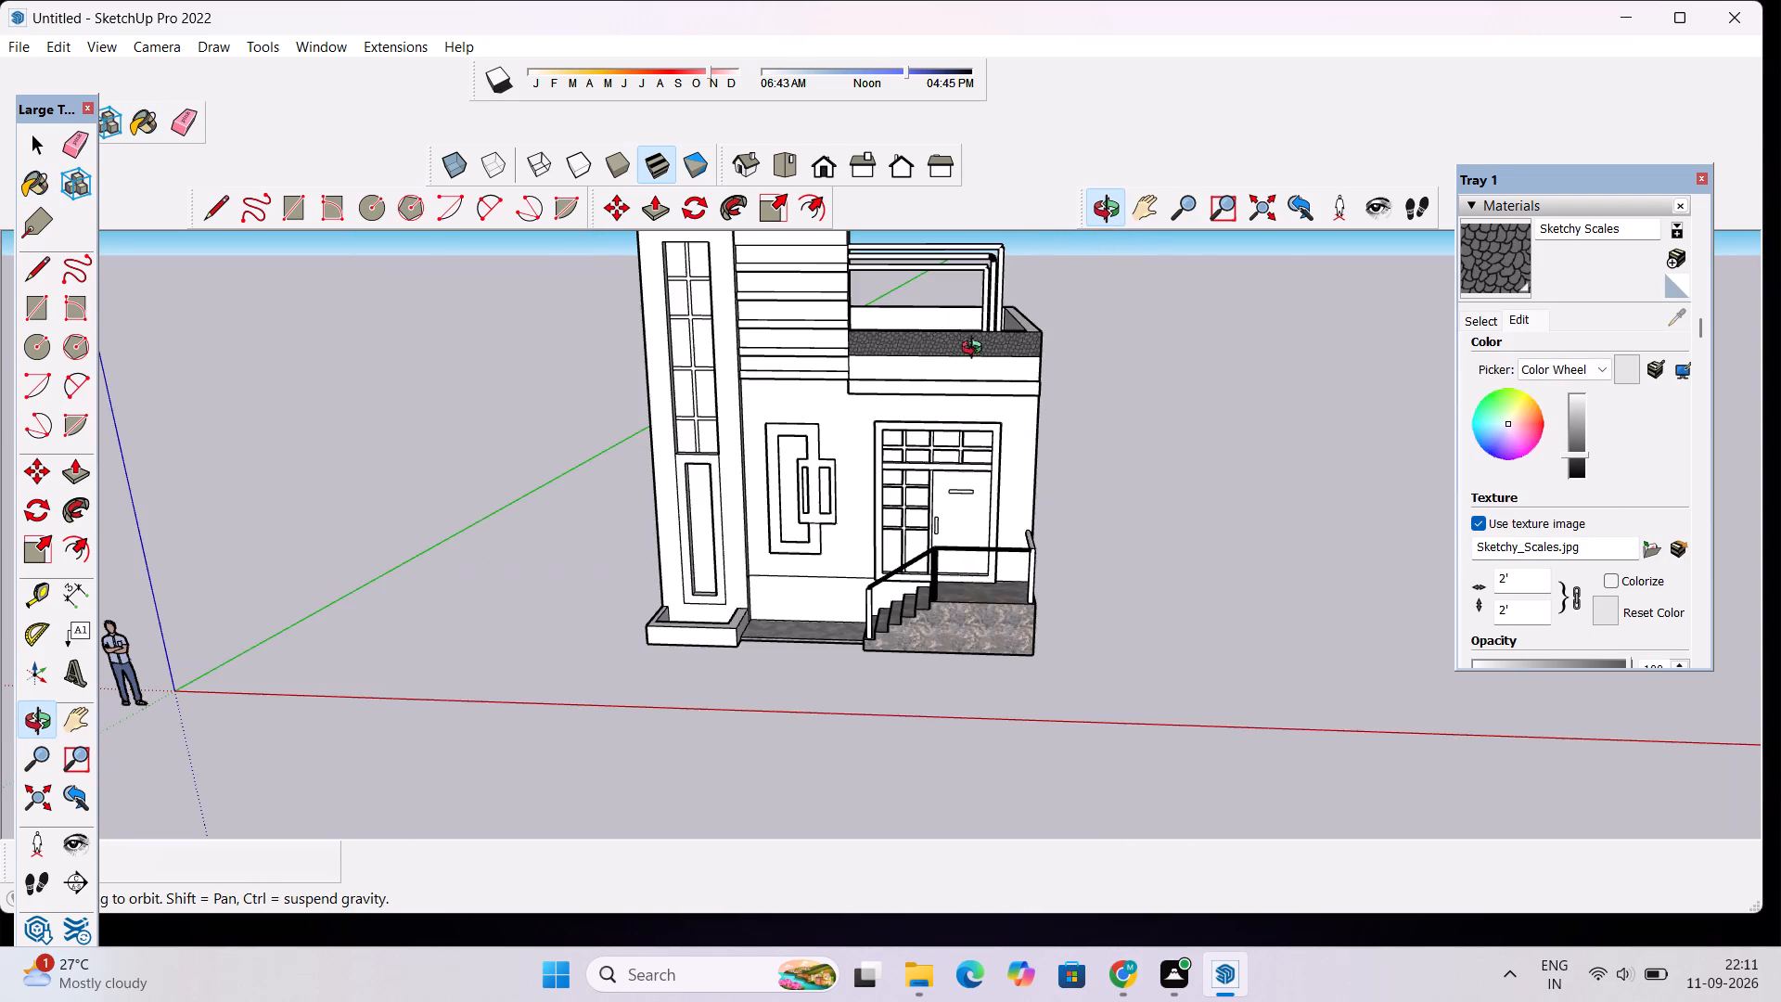
left_click_drag(941, 503, 955, 425)
scroll(964, 337, "up", 9)
left_click_drag(908, 445, 1222, 511)
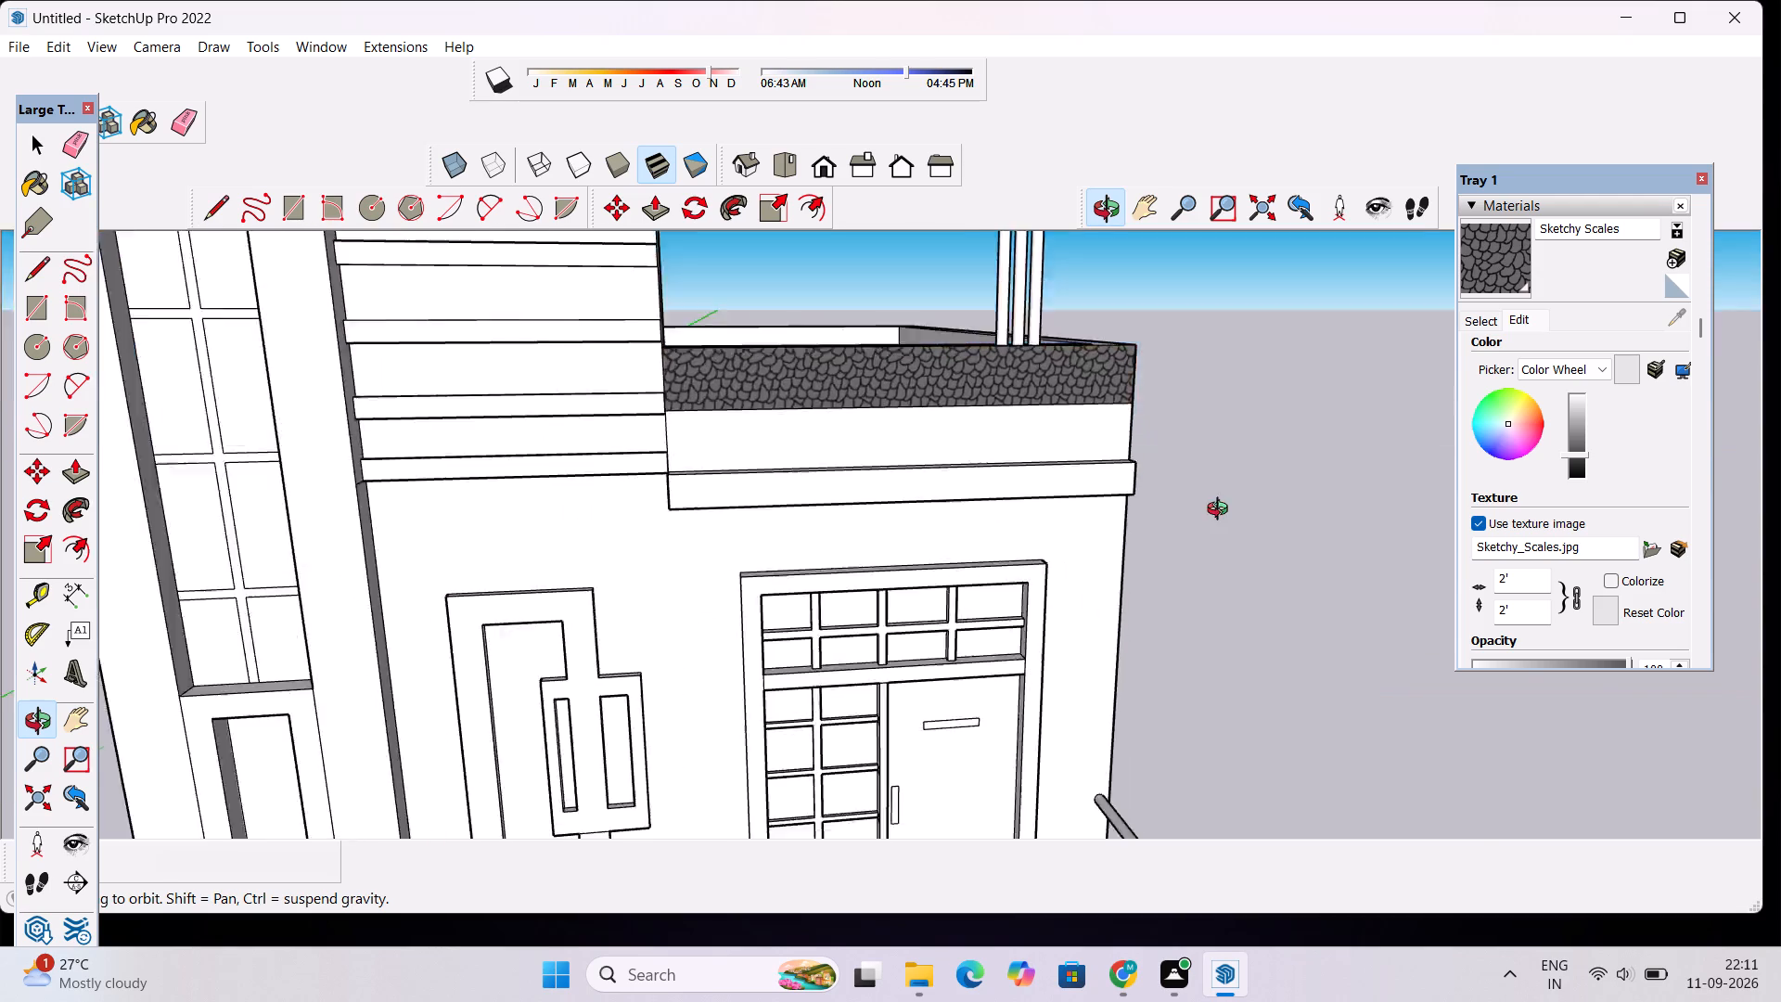
left_click_drag(1222, 511, 1145, 535)
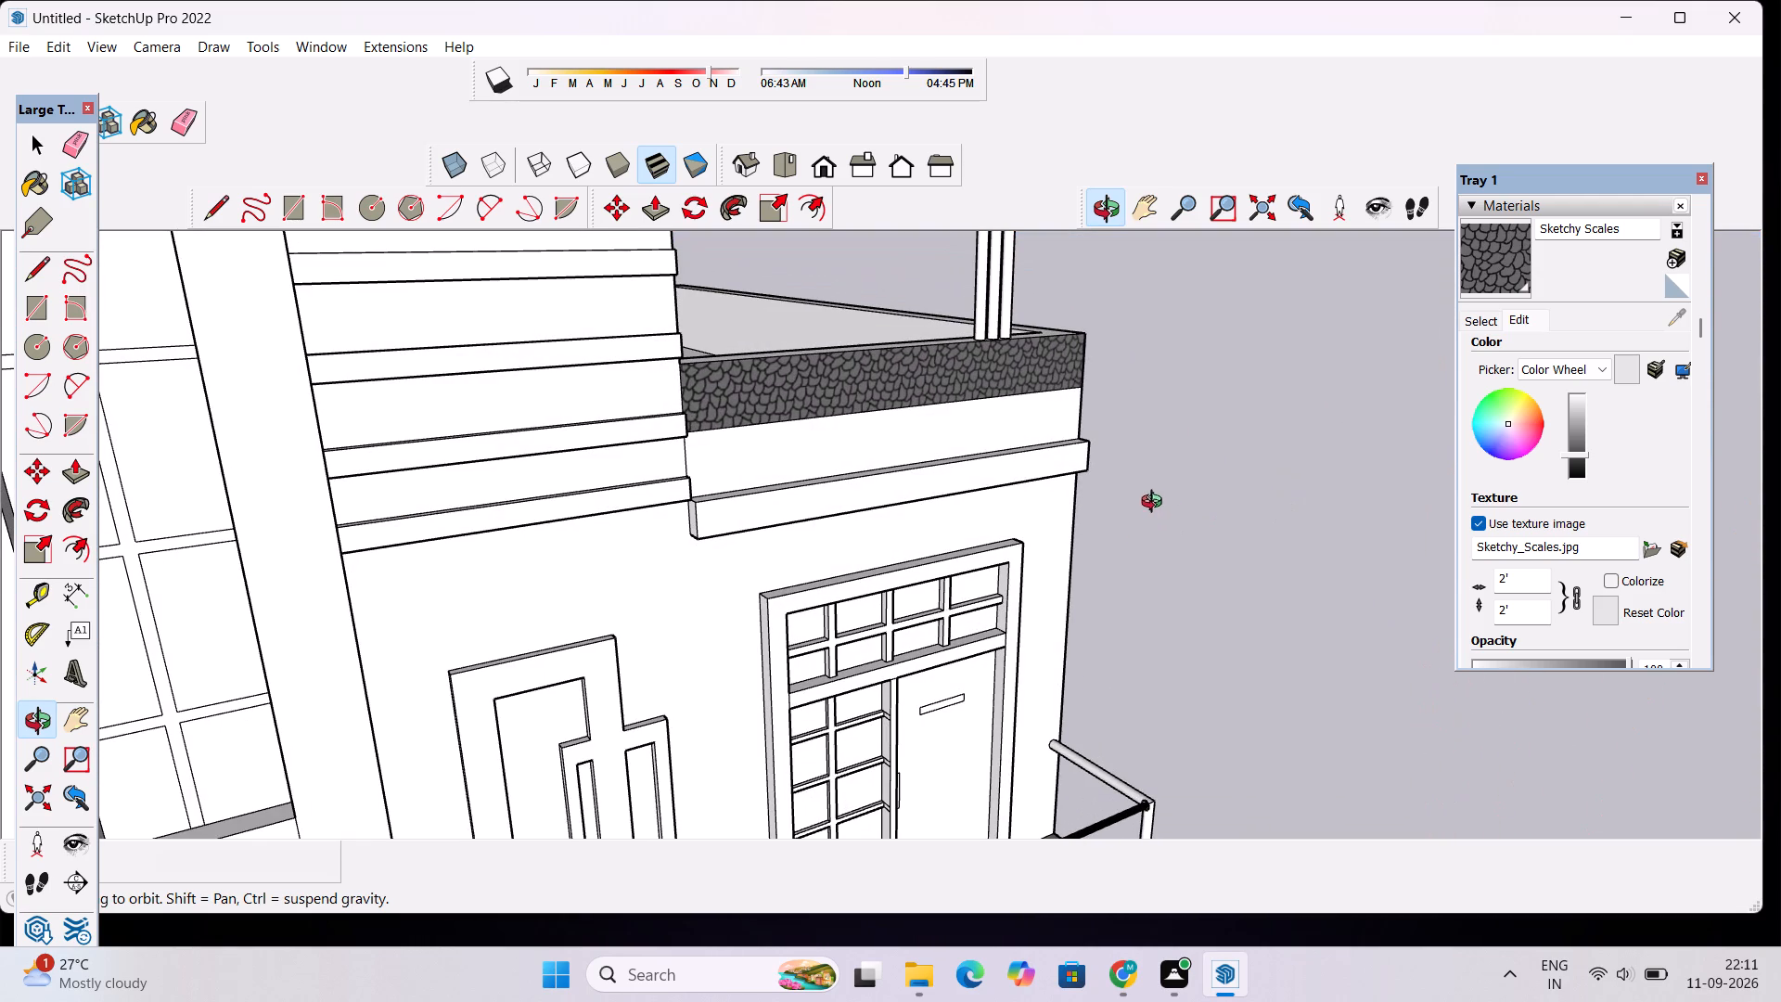
scroll(1031, 489, "down", 5)
left_click_drag(1134, 457, 962, 421)
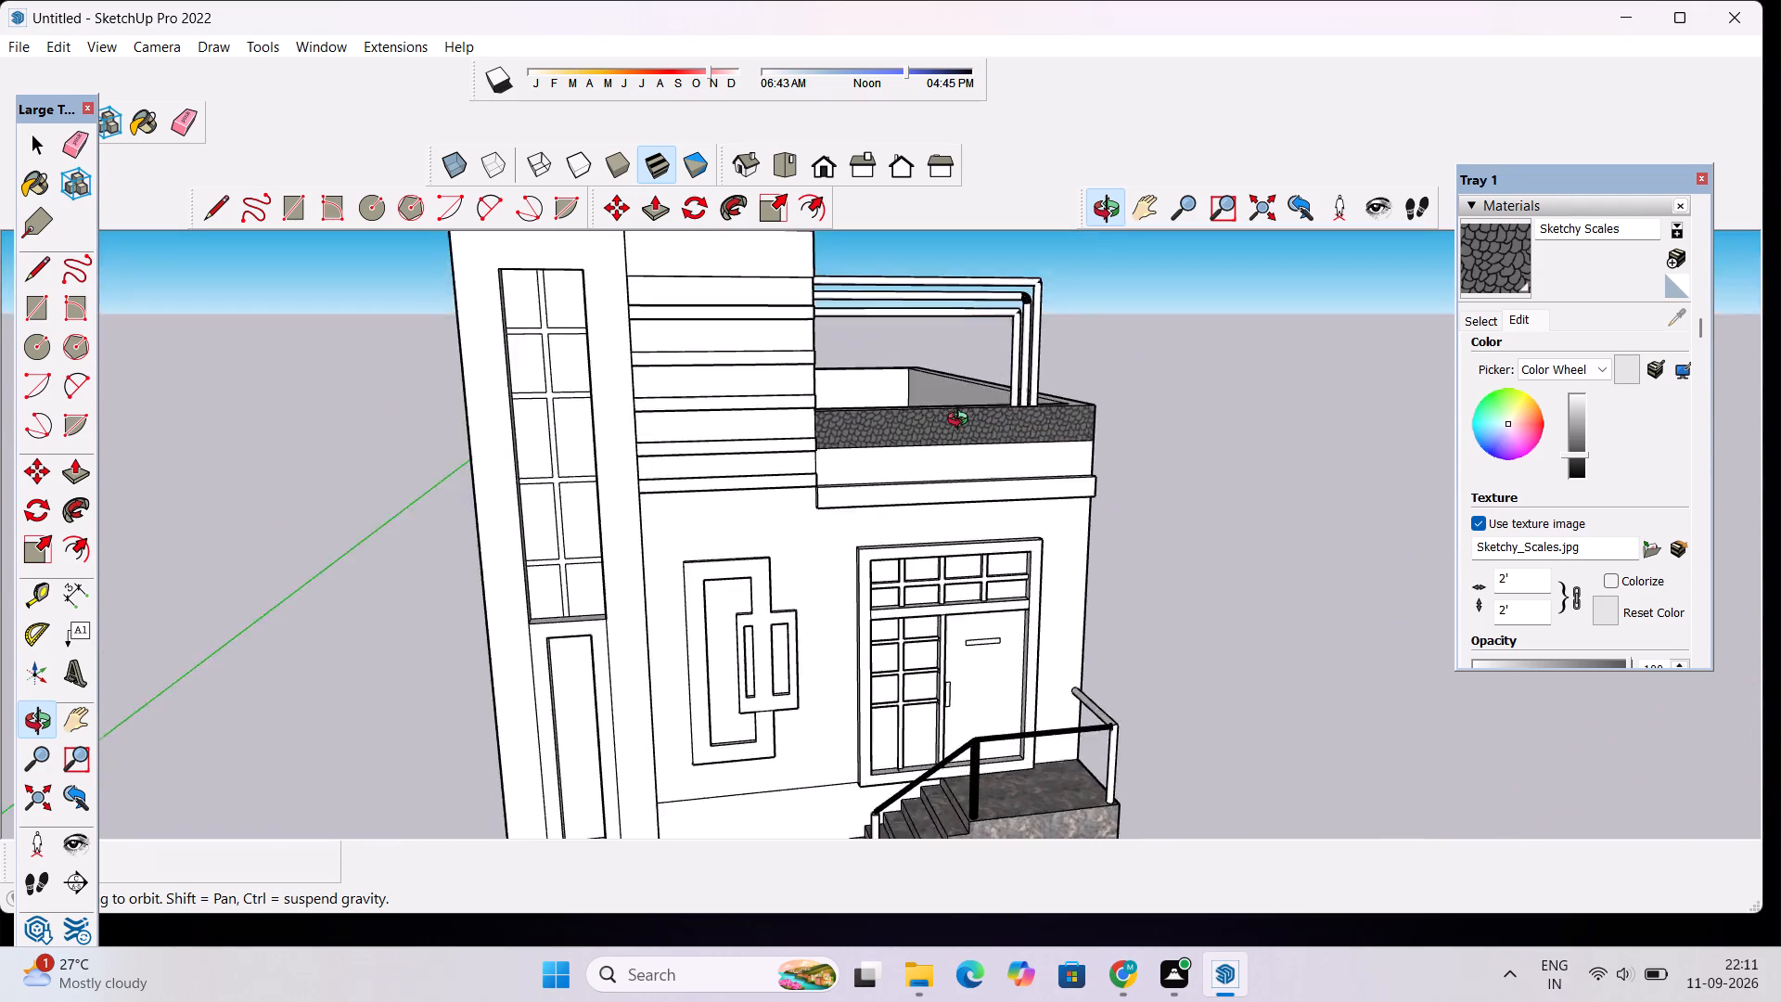
left_click_drag(962, 421, 814, 361)
left_click_drag(795, 348, 895, 395)
scroll(896, 395, "down", 5)
scroll(888, 466, "up", 5)
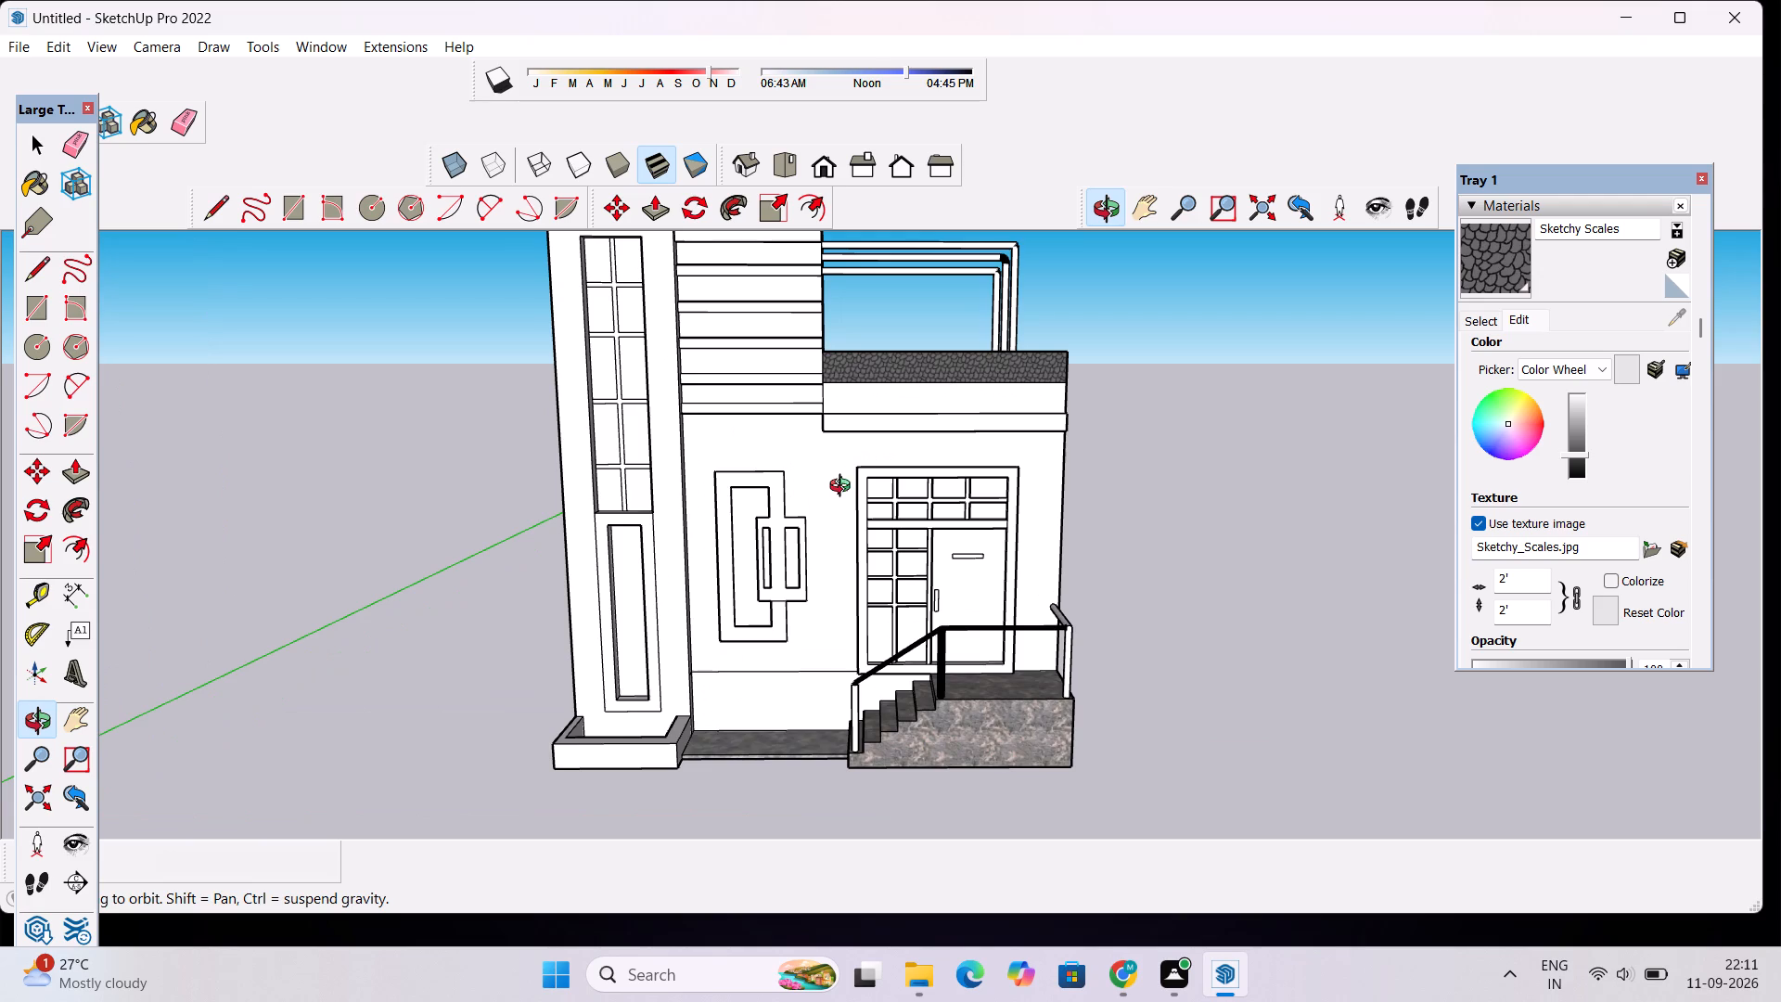
Erase the horizontal line on the lower front wall between the pillar and the entrance stair.
scroll(806, 496, "down", 2)
scroll(792, 638, "up", 3)
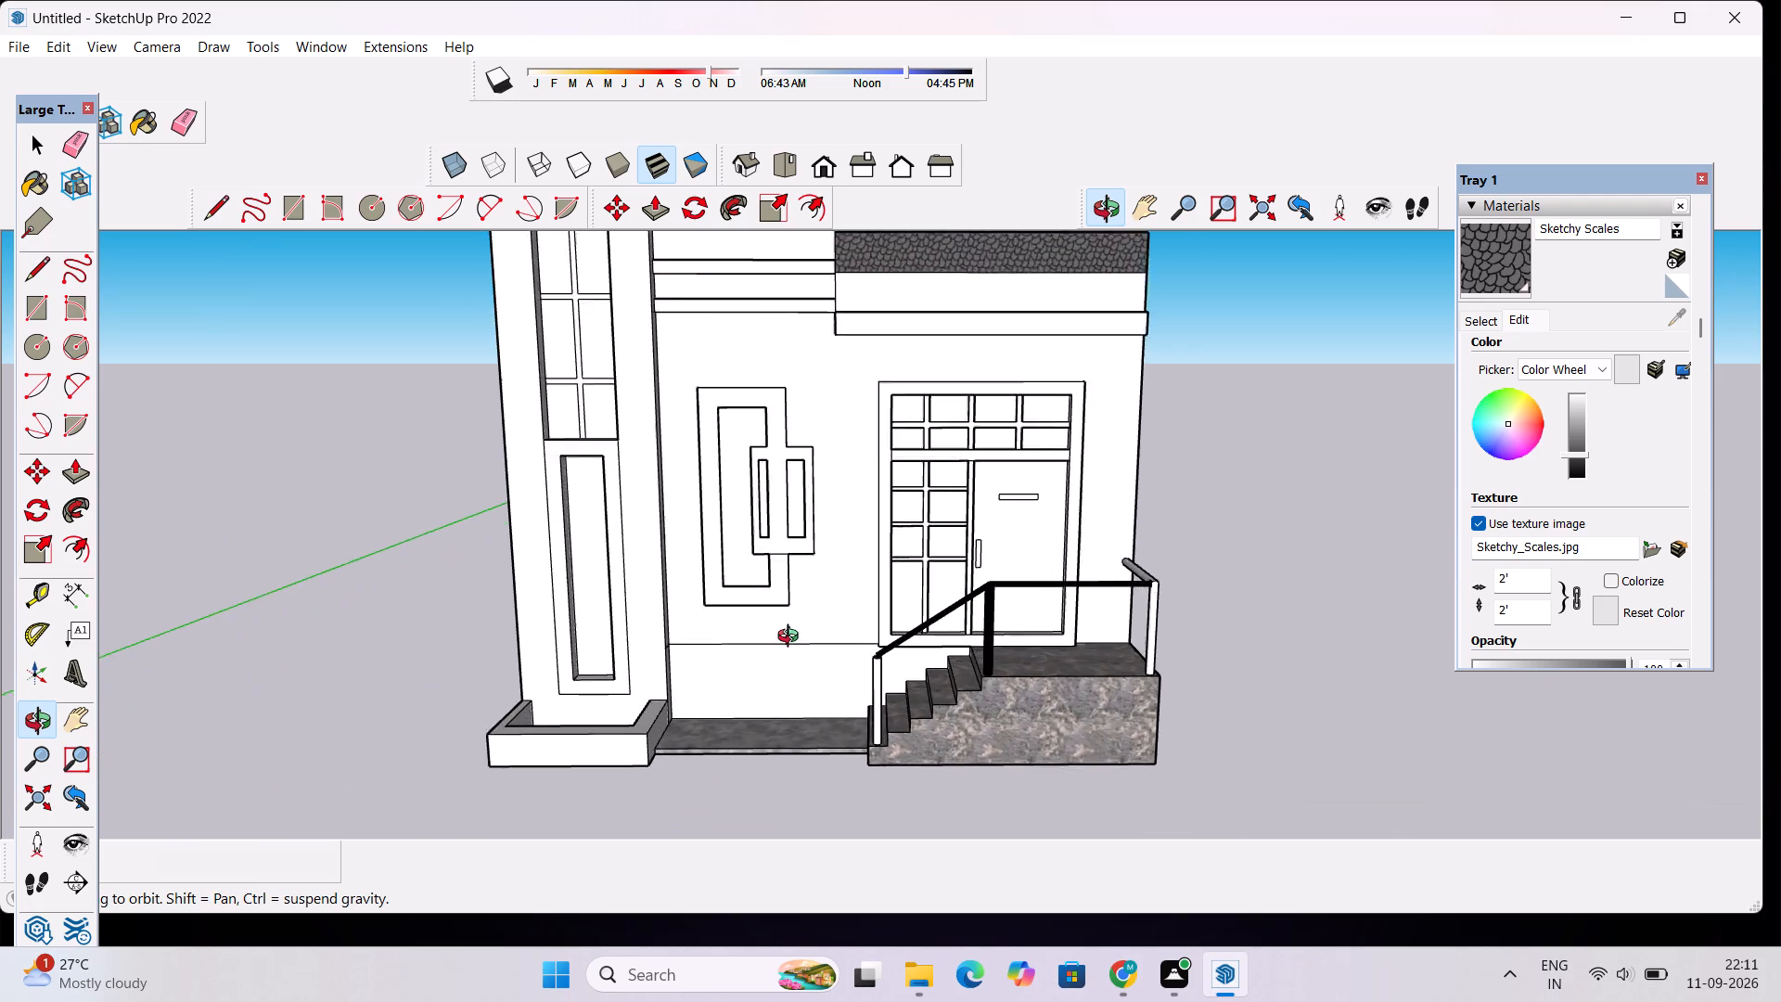
scroll(792, 638, "up", 7)
key("space")
key("e")
left_click_drag(858, 611, 838, 640)
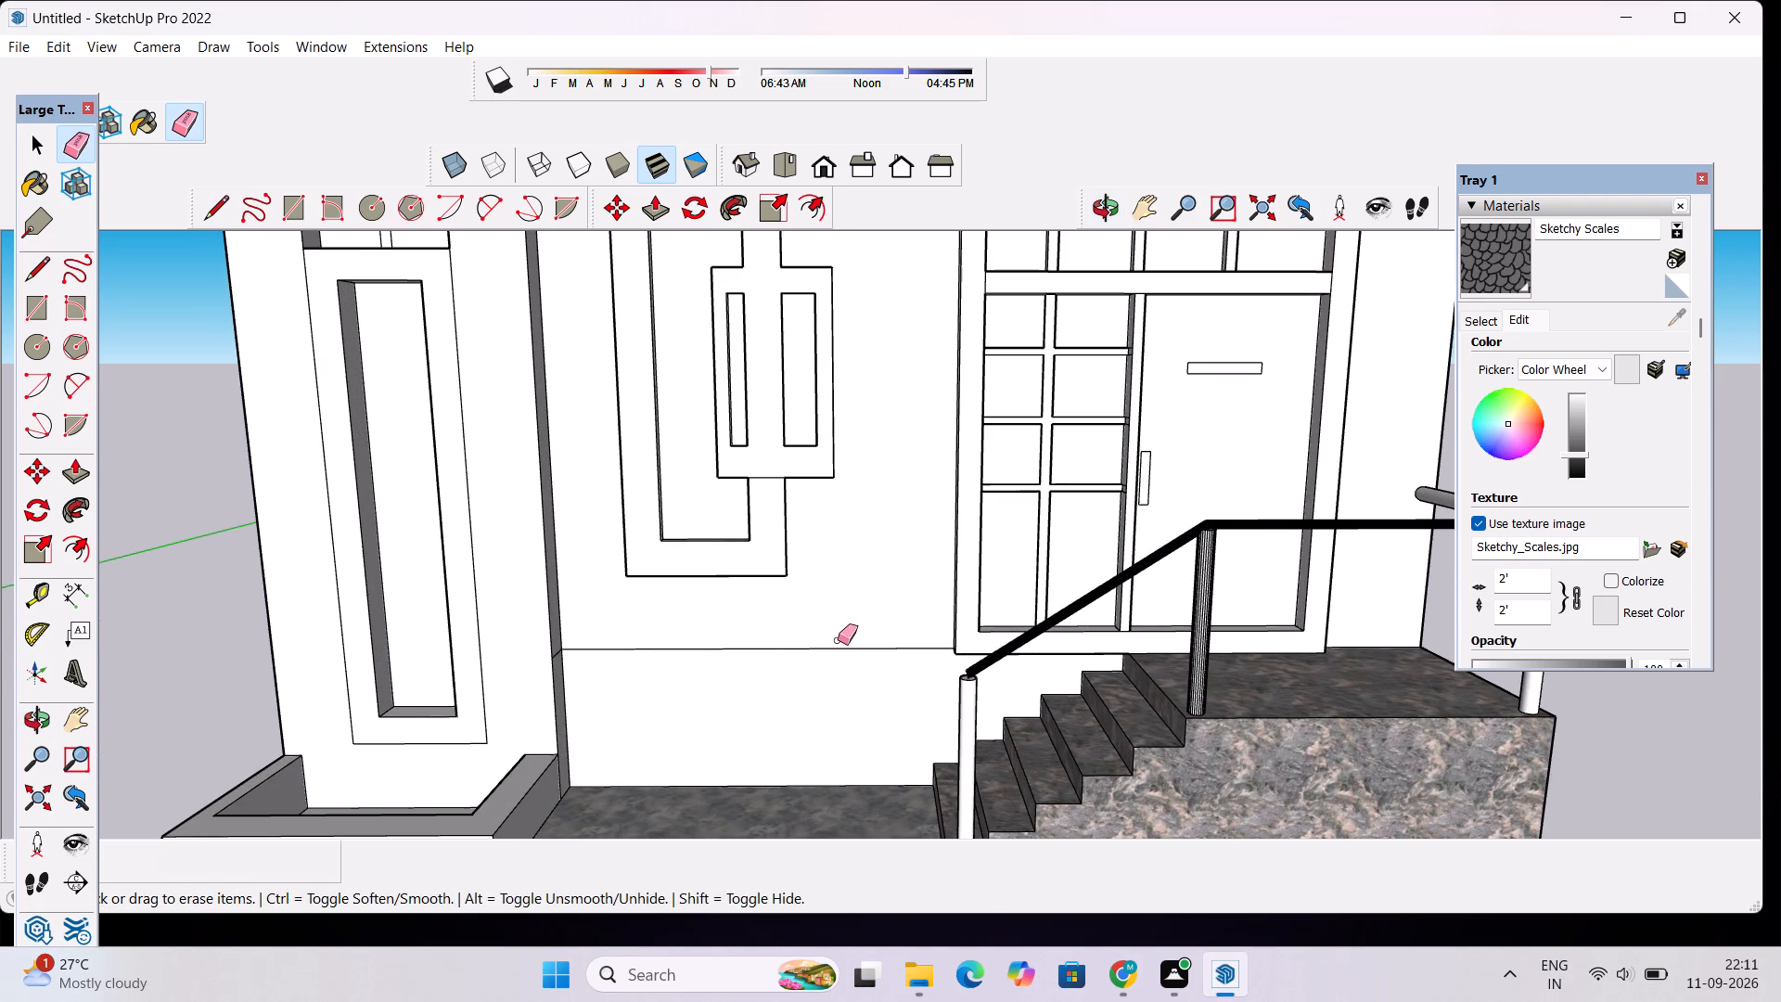
left_click_drag(838, 640, 801, 673)
scroll(779, 615, "down", 6)
scroll(777, 613, "up", 2)
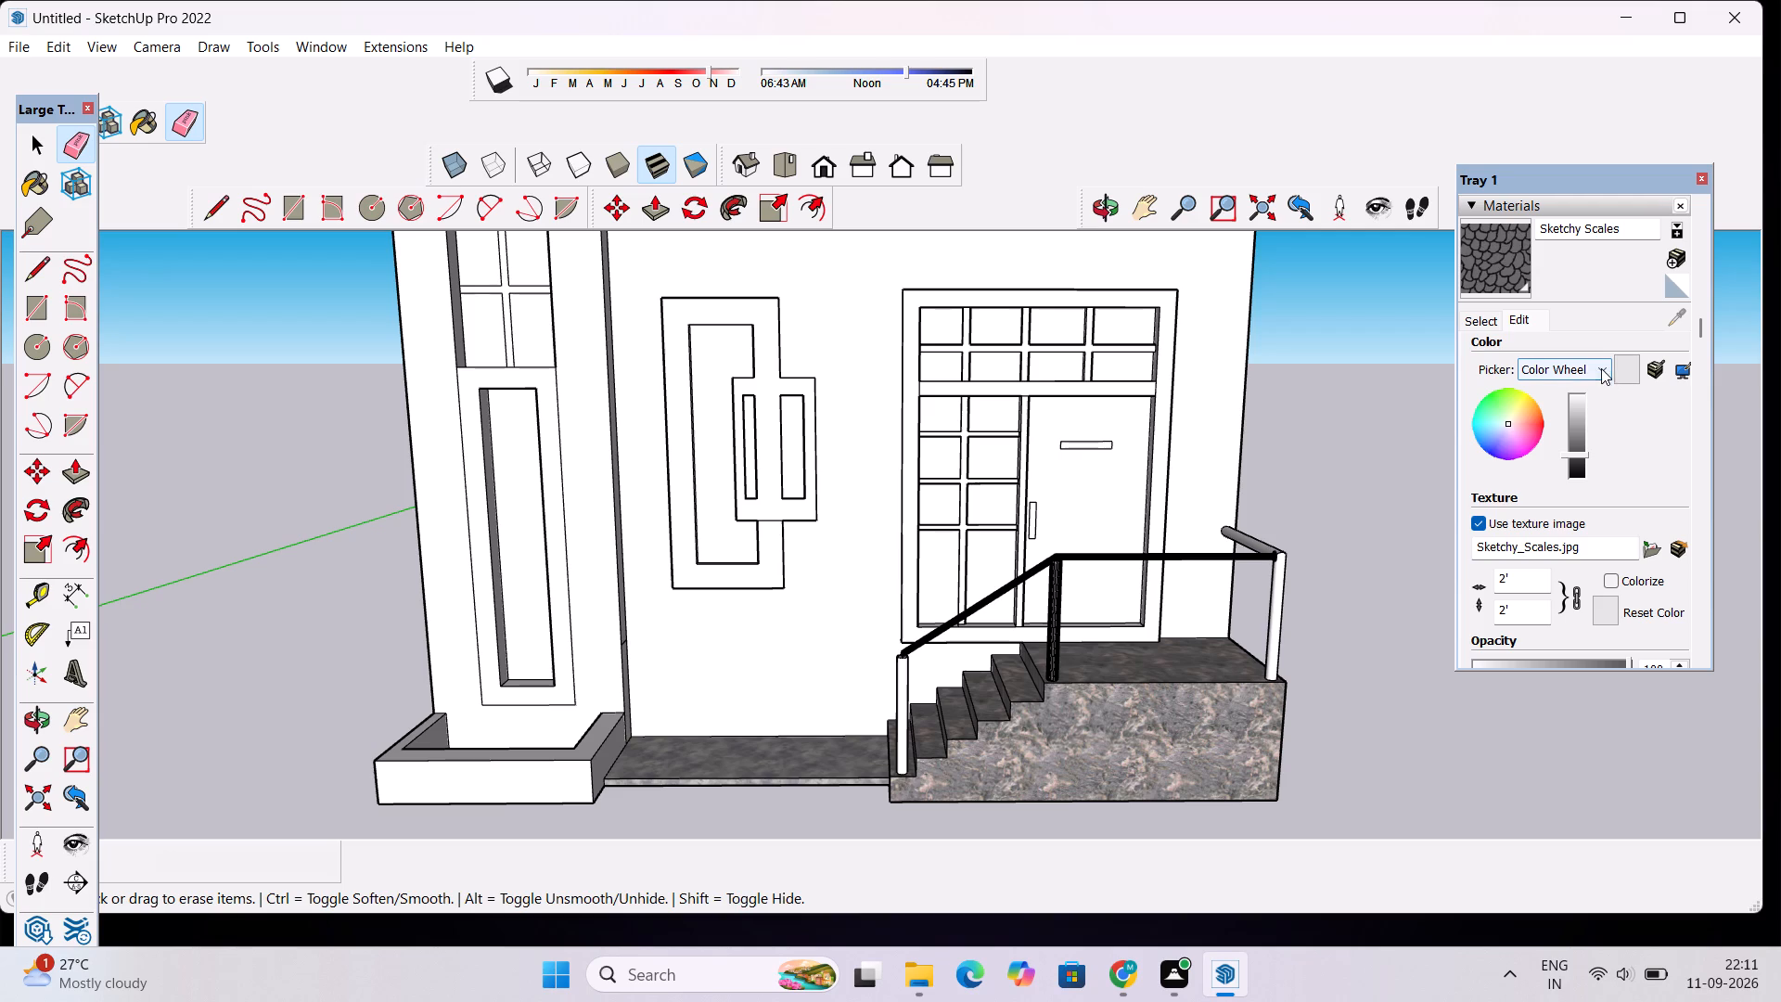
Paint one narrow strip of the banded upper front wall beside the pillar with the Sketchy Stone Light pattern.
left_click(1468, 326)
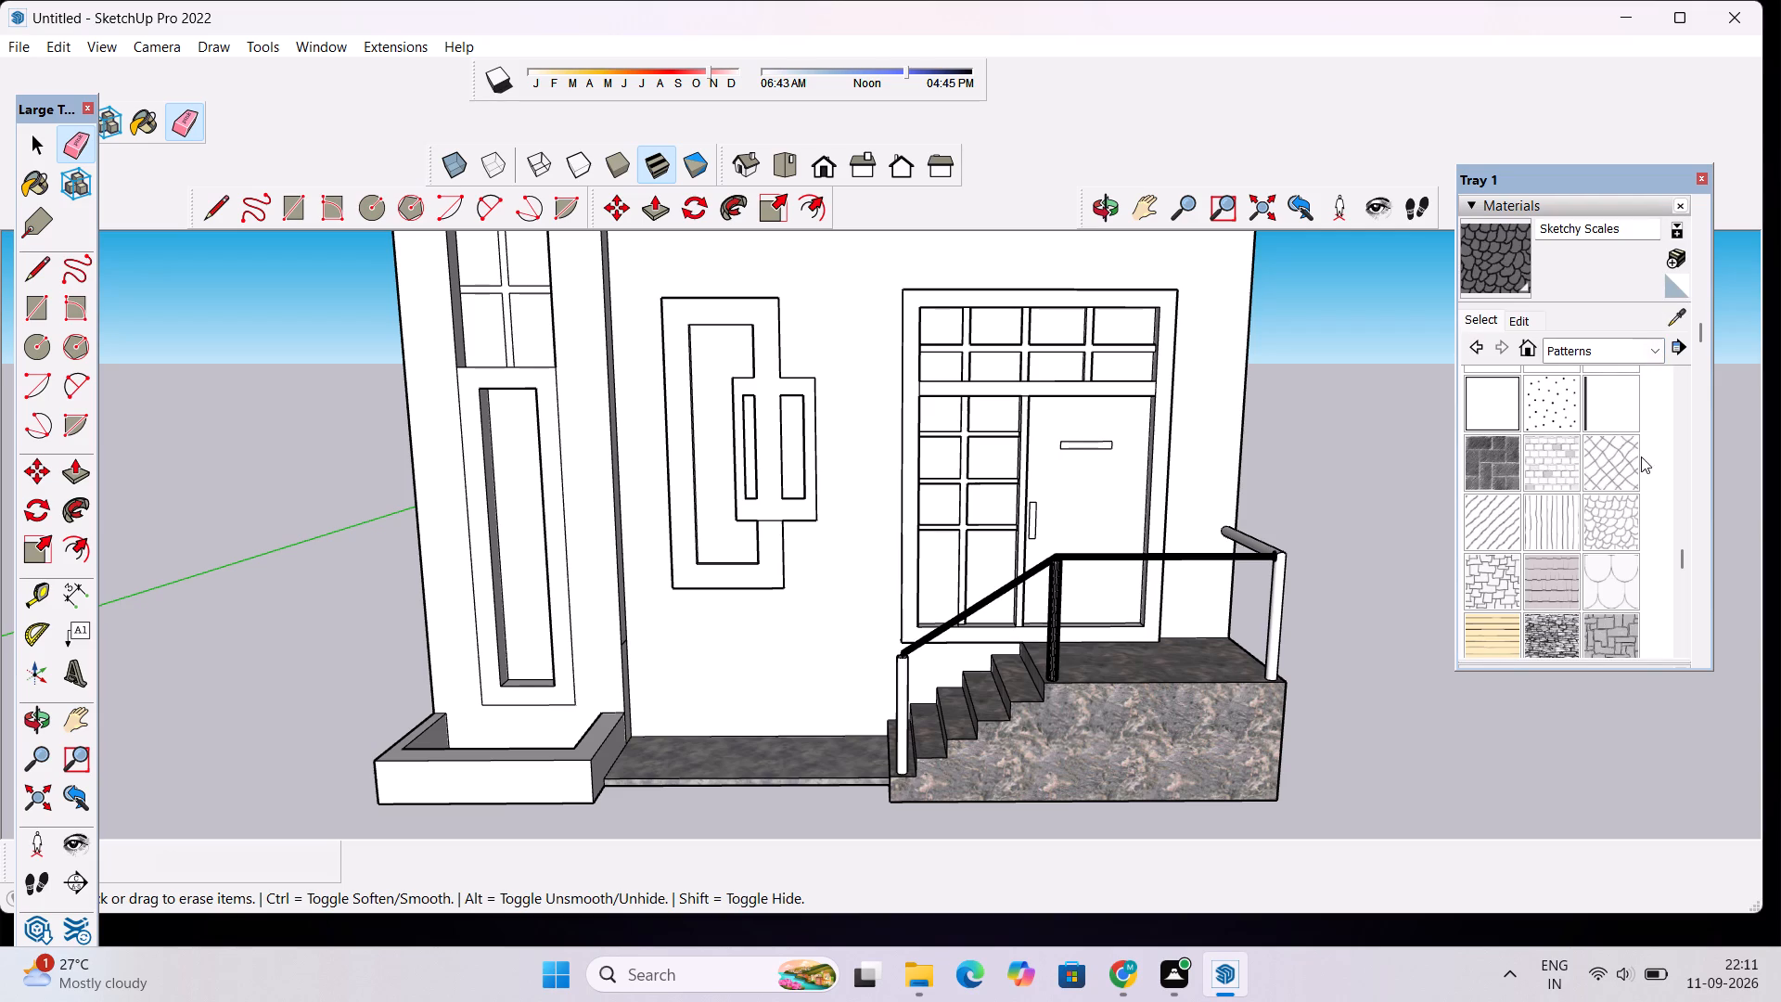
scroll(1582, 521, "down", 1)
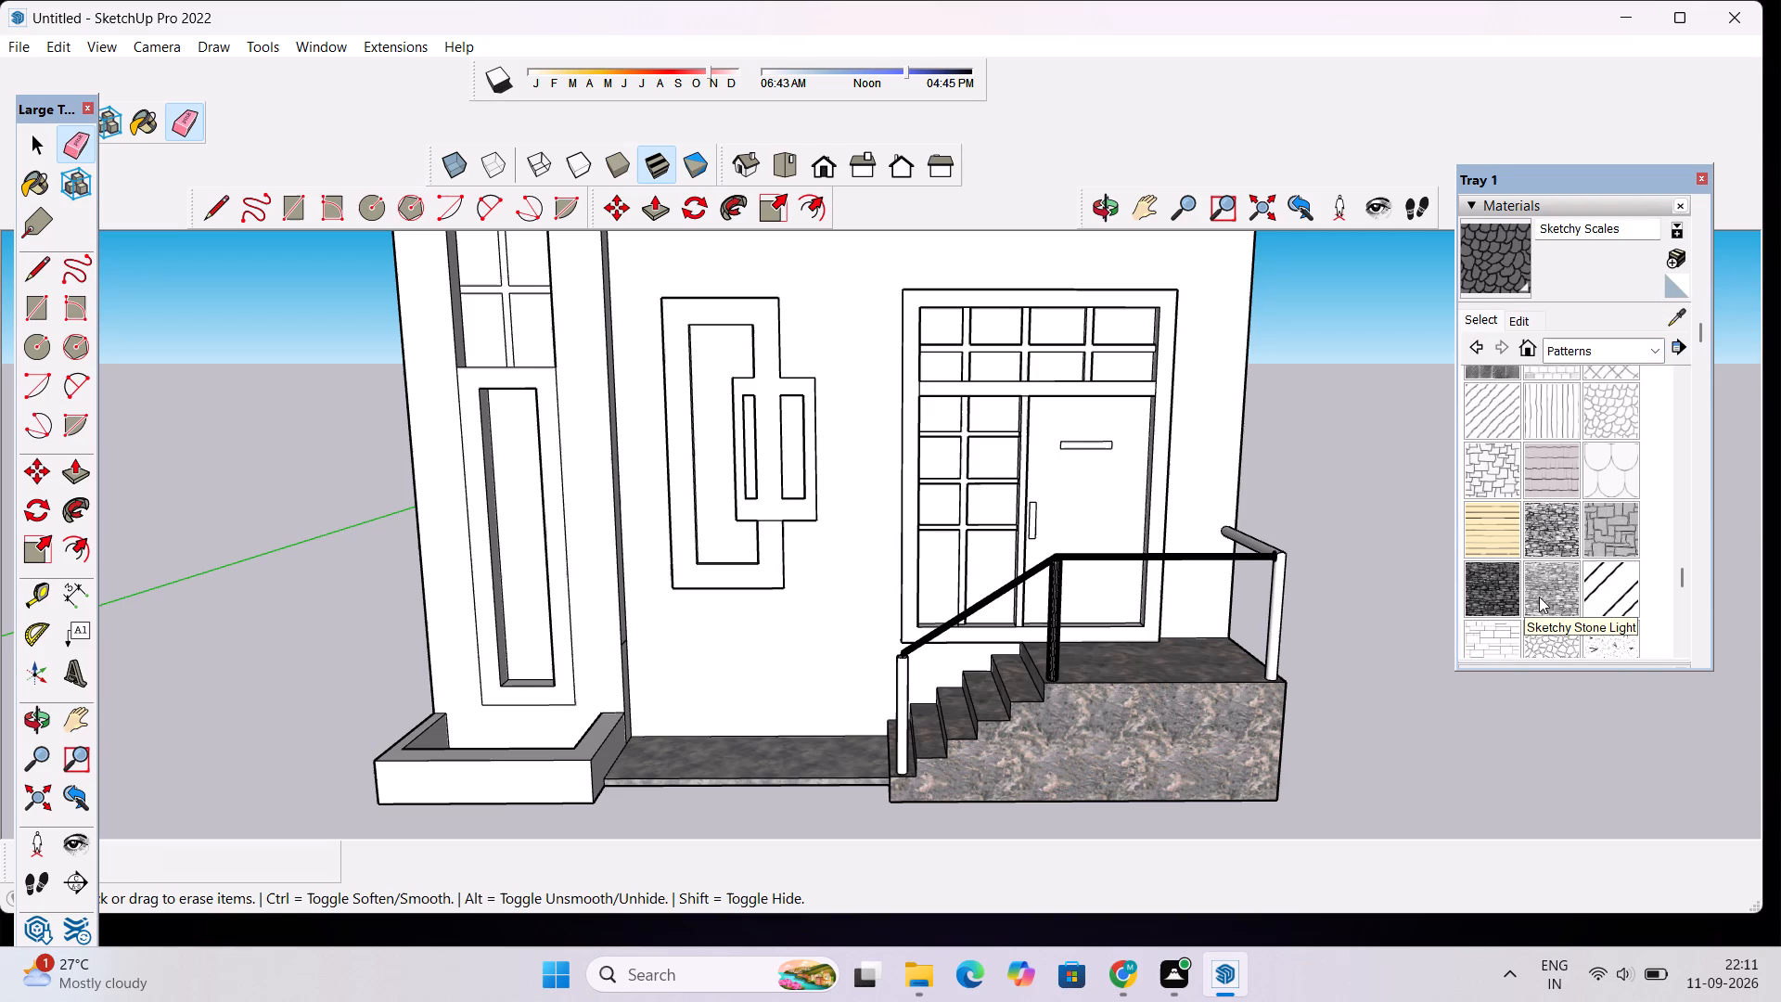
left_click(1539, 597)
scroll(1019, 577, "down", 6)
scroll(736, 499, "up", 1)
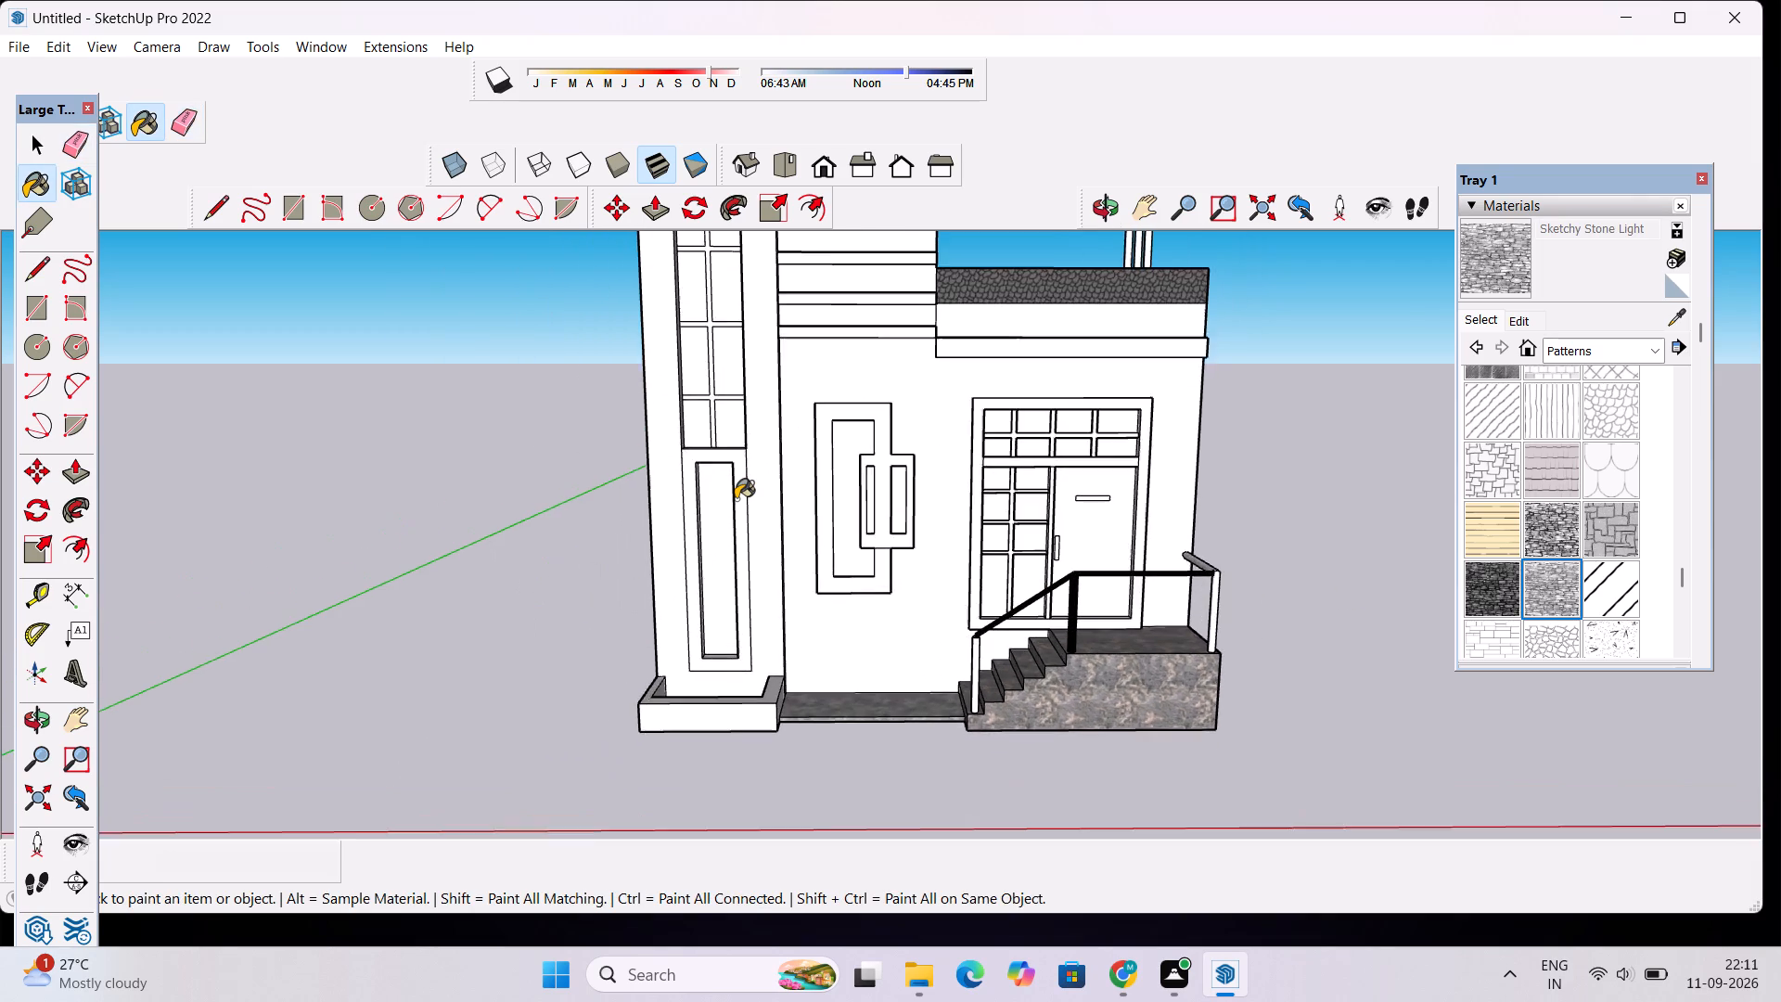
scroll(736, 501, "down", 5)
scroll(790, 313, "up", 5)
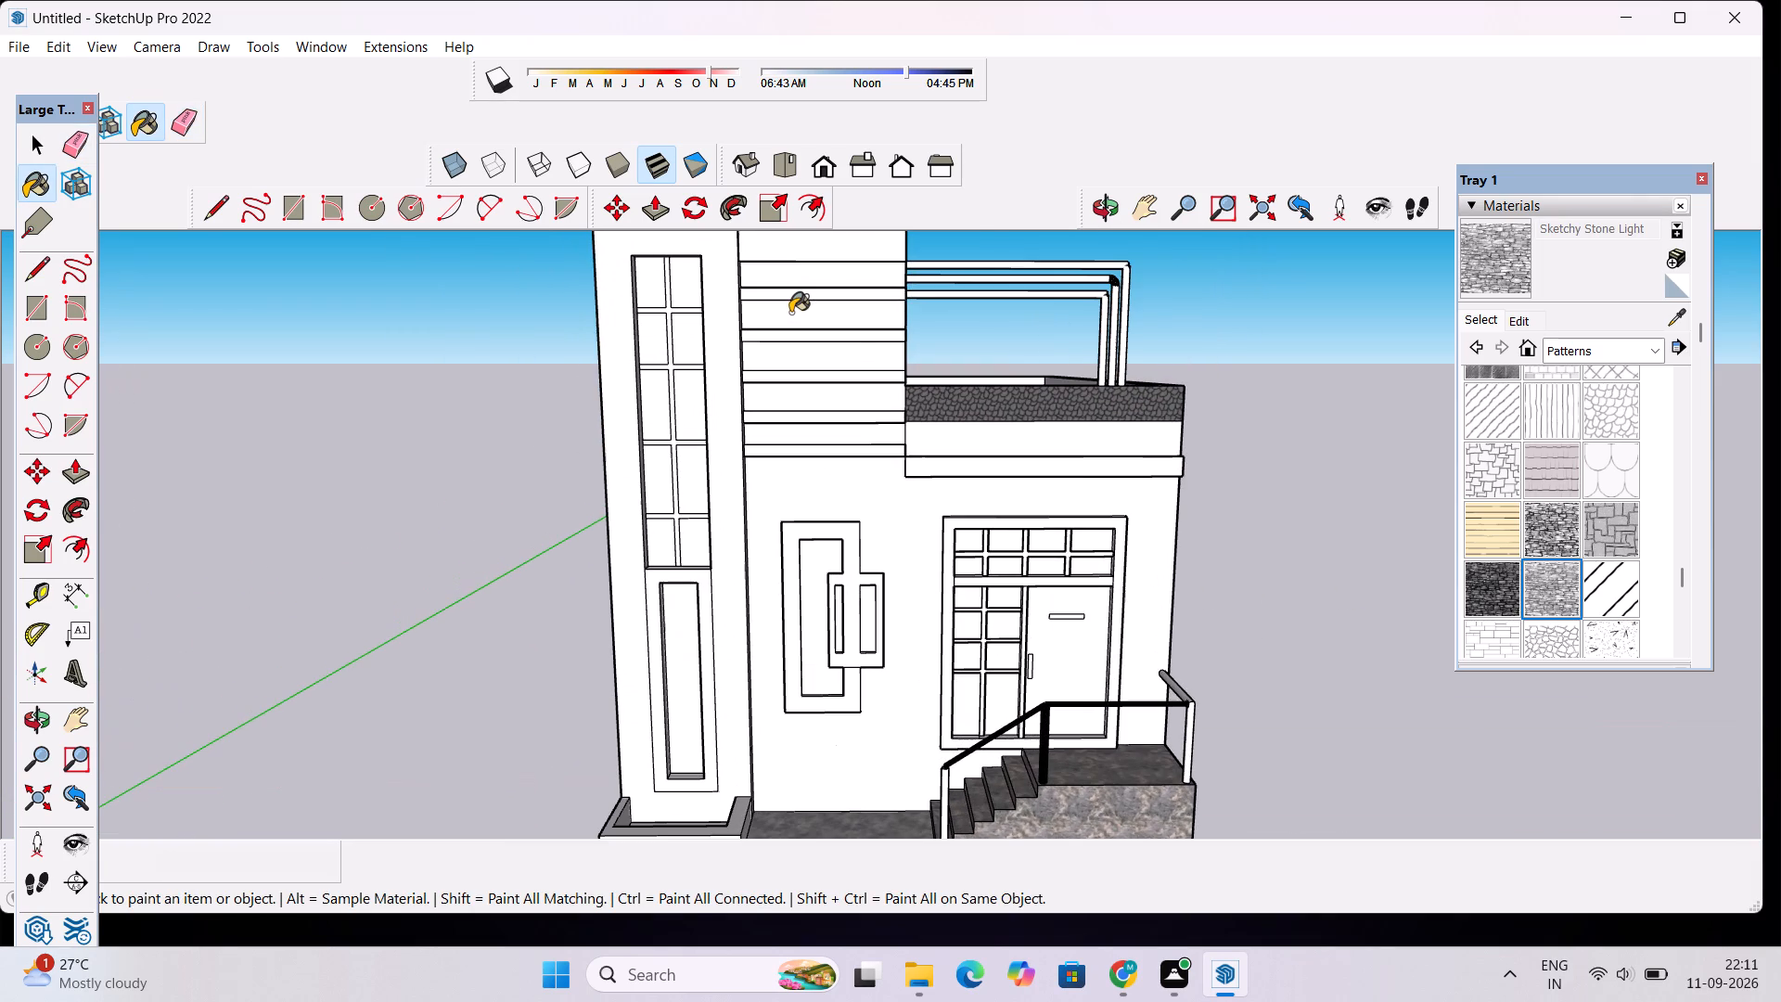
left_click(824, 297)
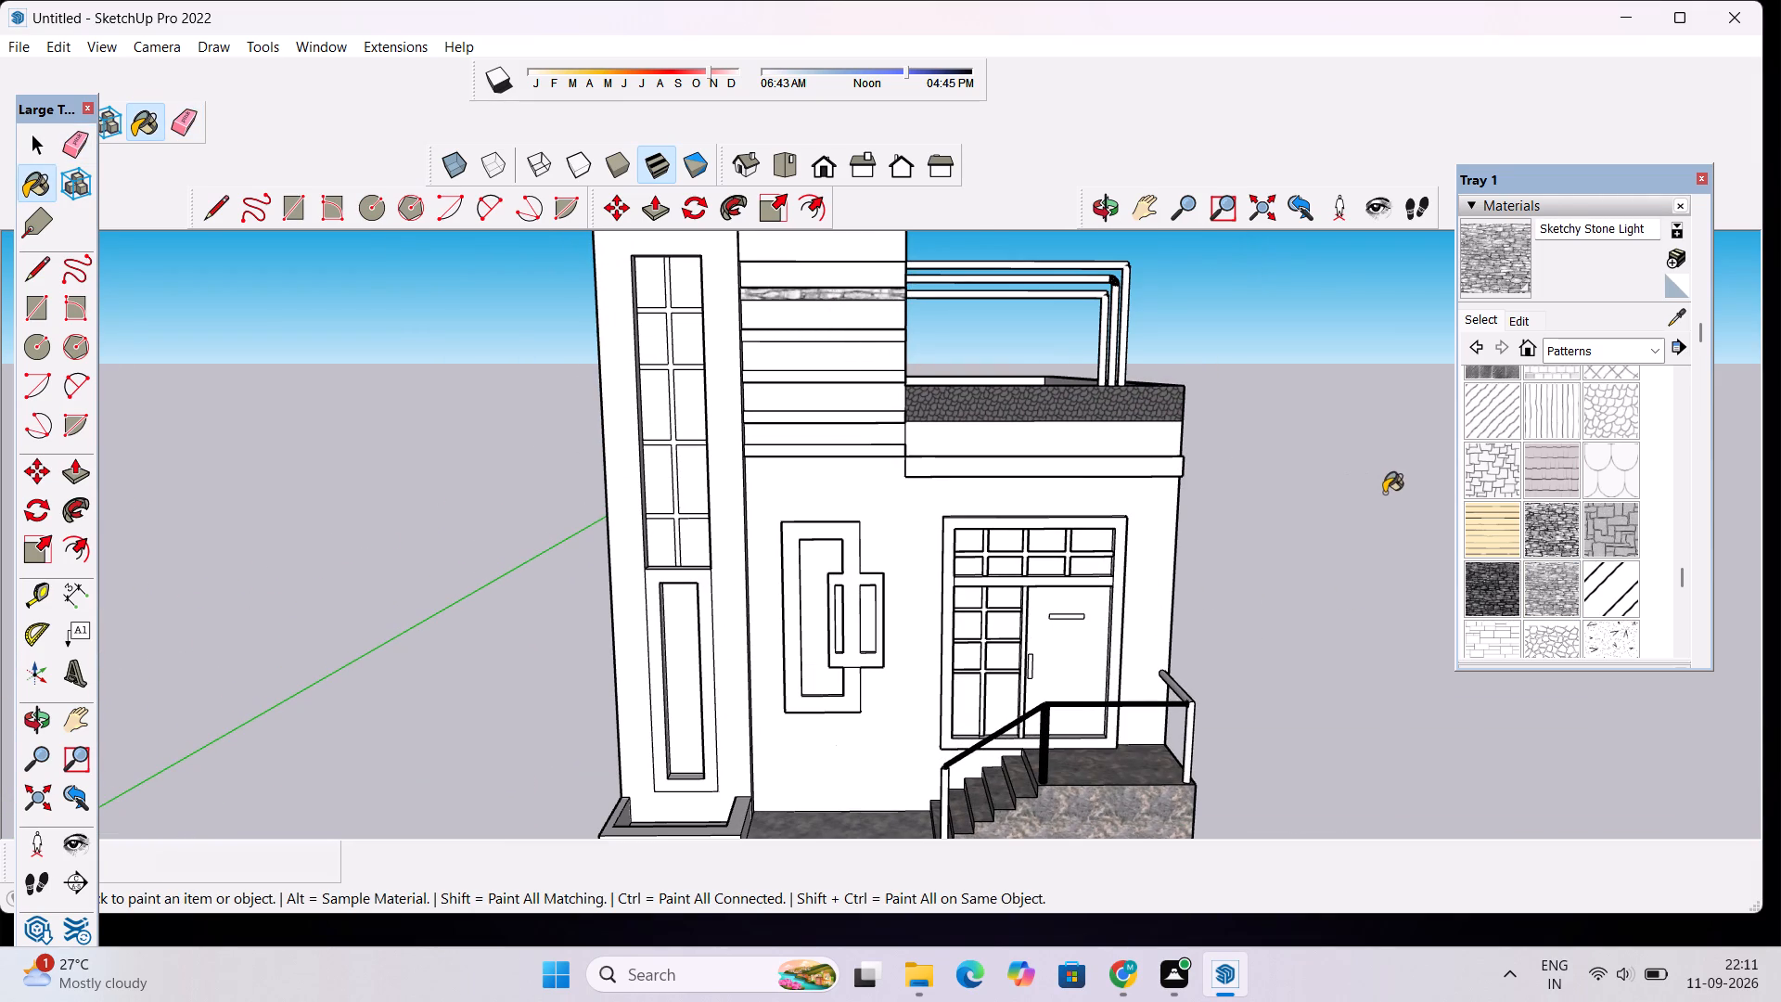
Browse the Patterns collection for another stone finish for the banded upper wall.
scroll(1494, 531, "down", 2)
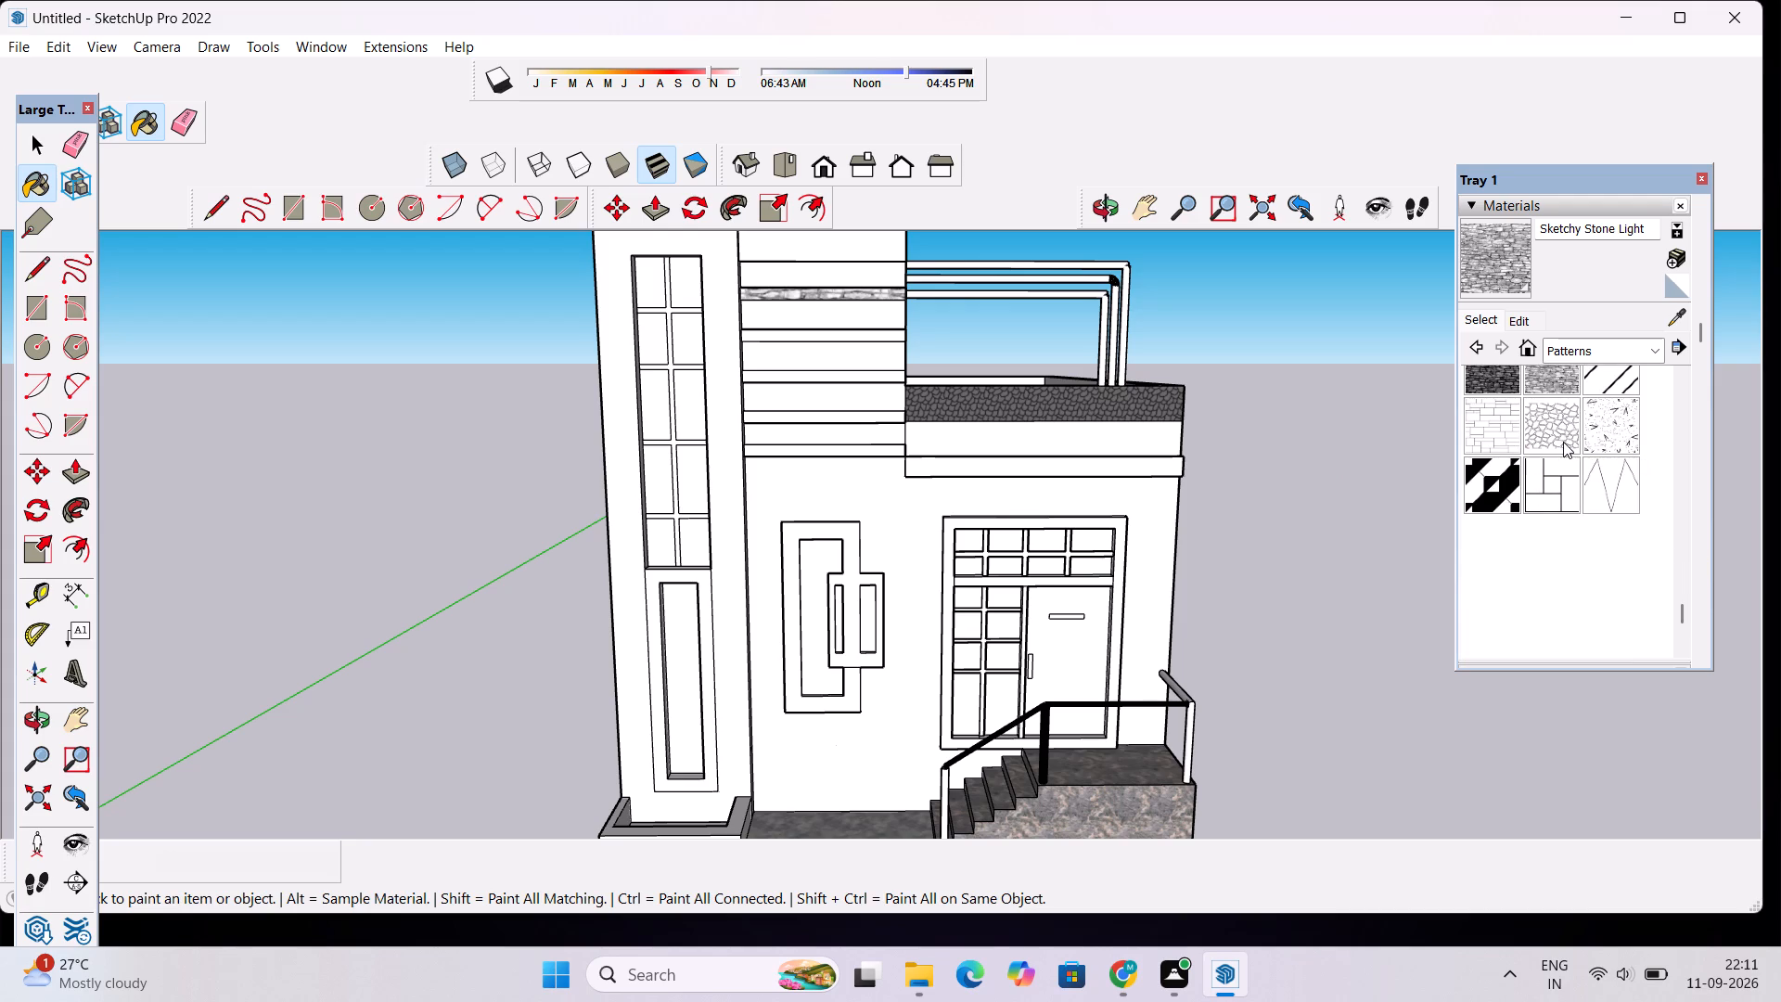
scroll(1574, 440, "up", 3)
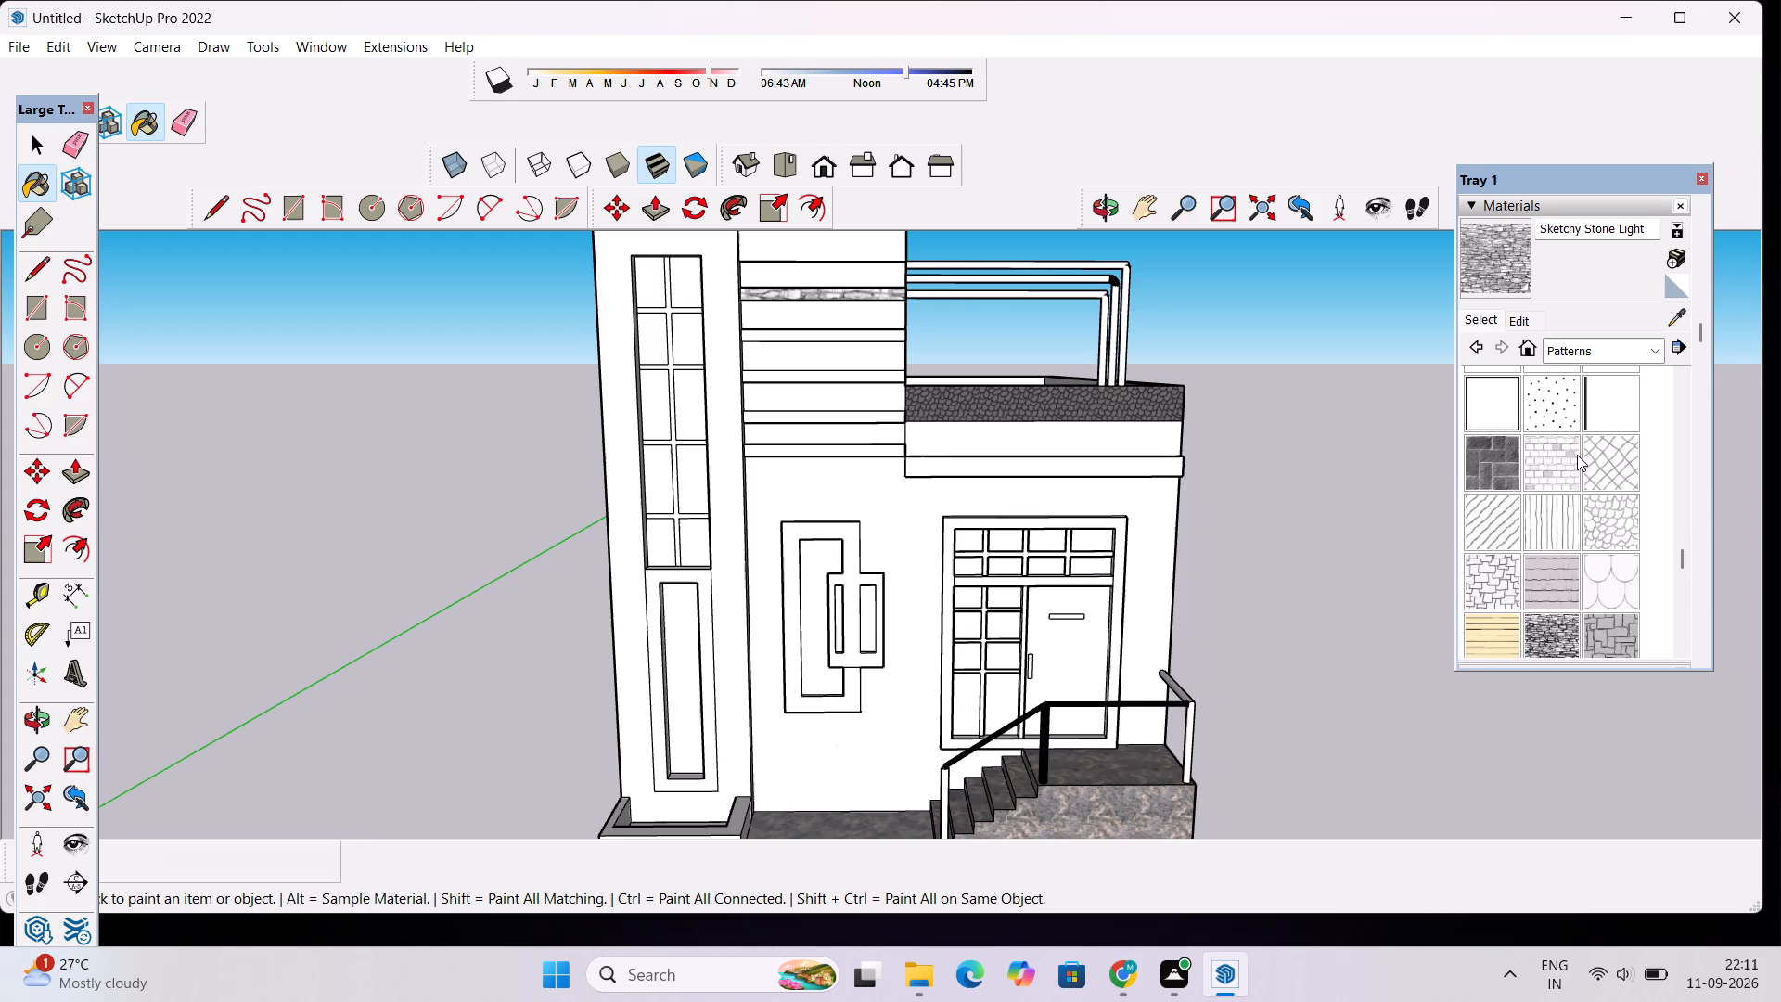
scroll(1577, 455, "up", 1)
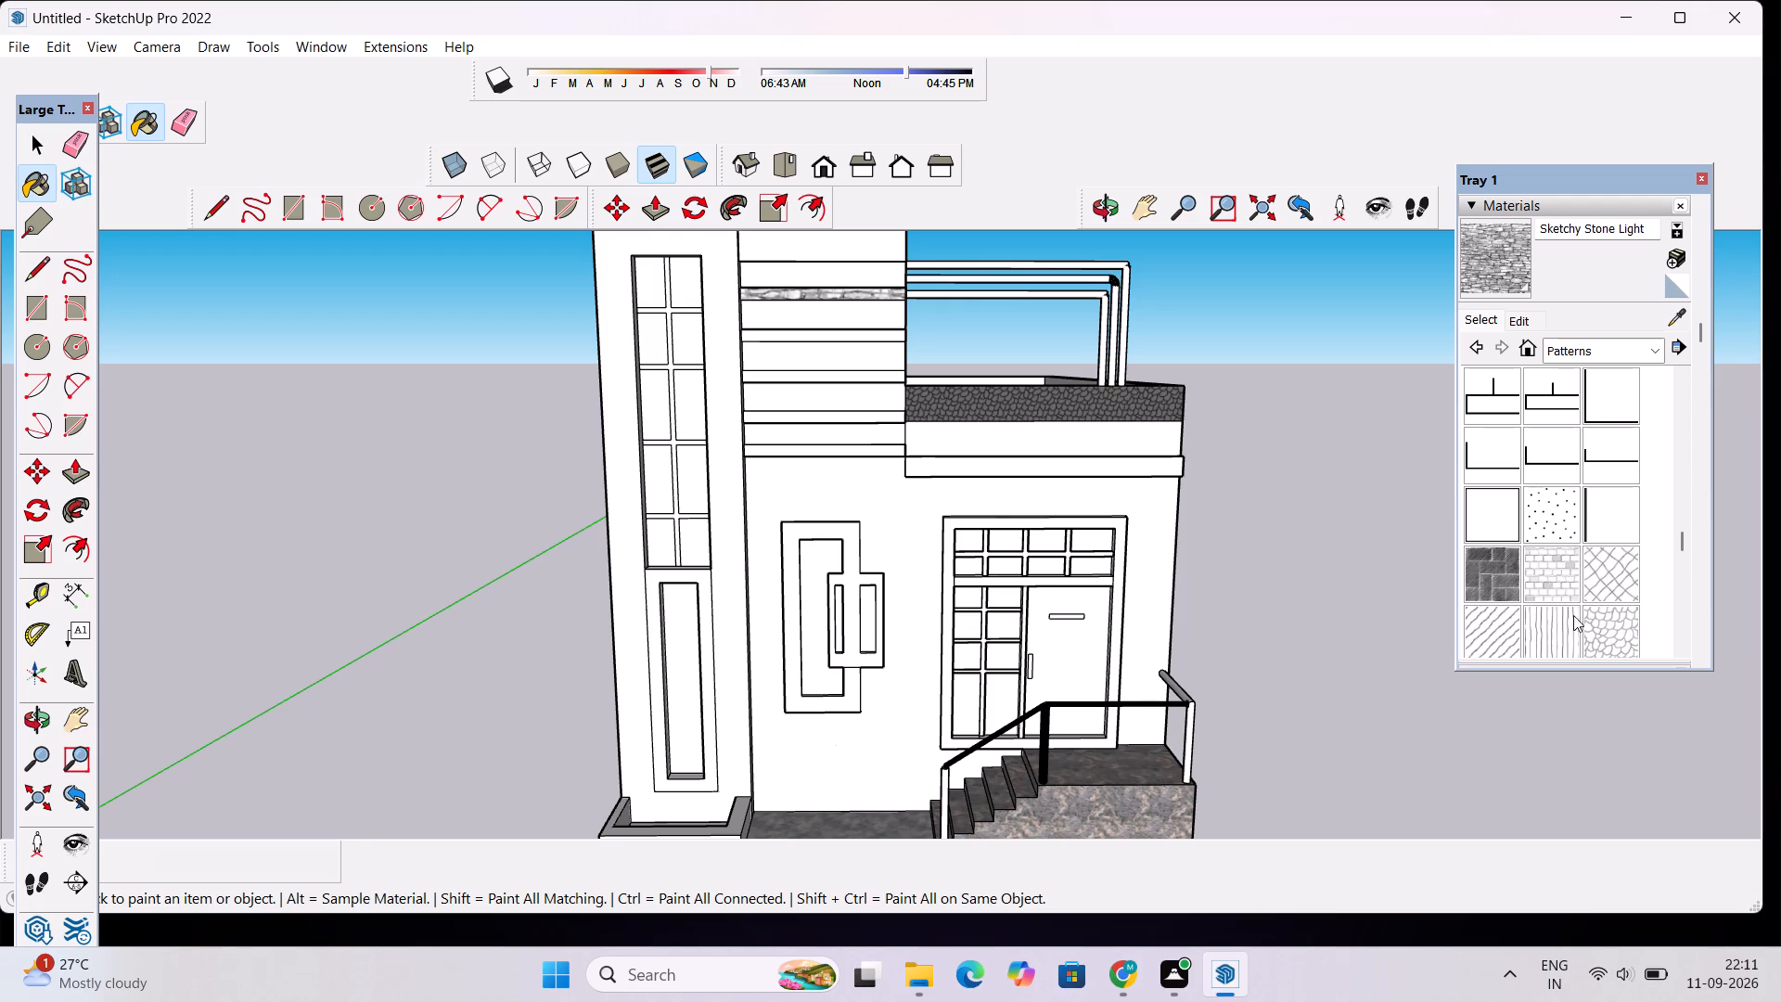
scroll(1577, 596, "down", 2)
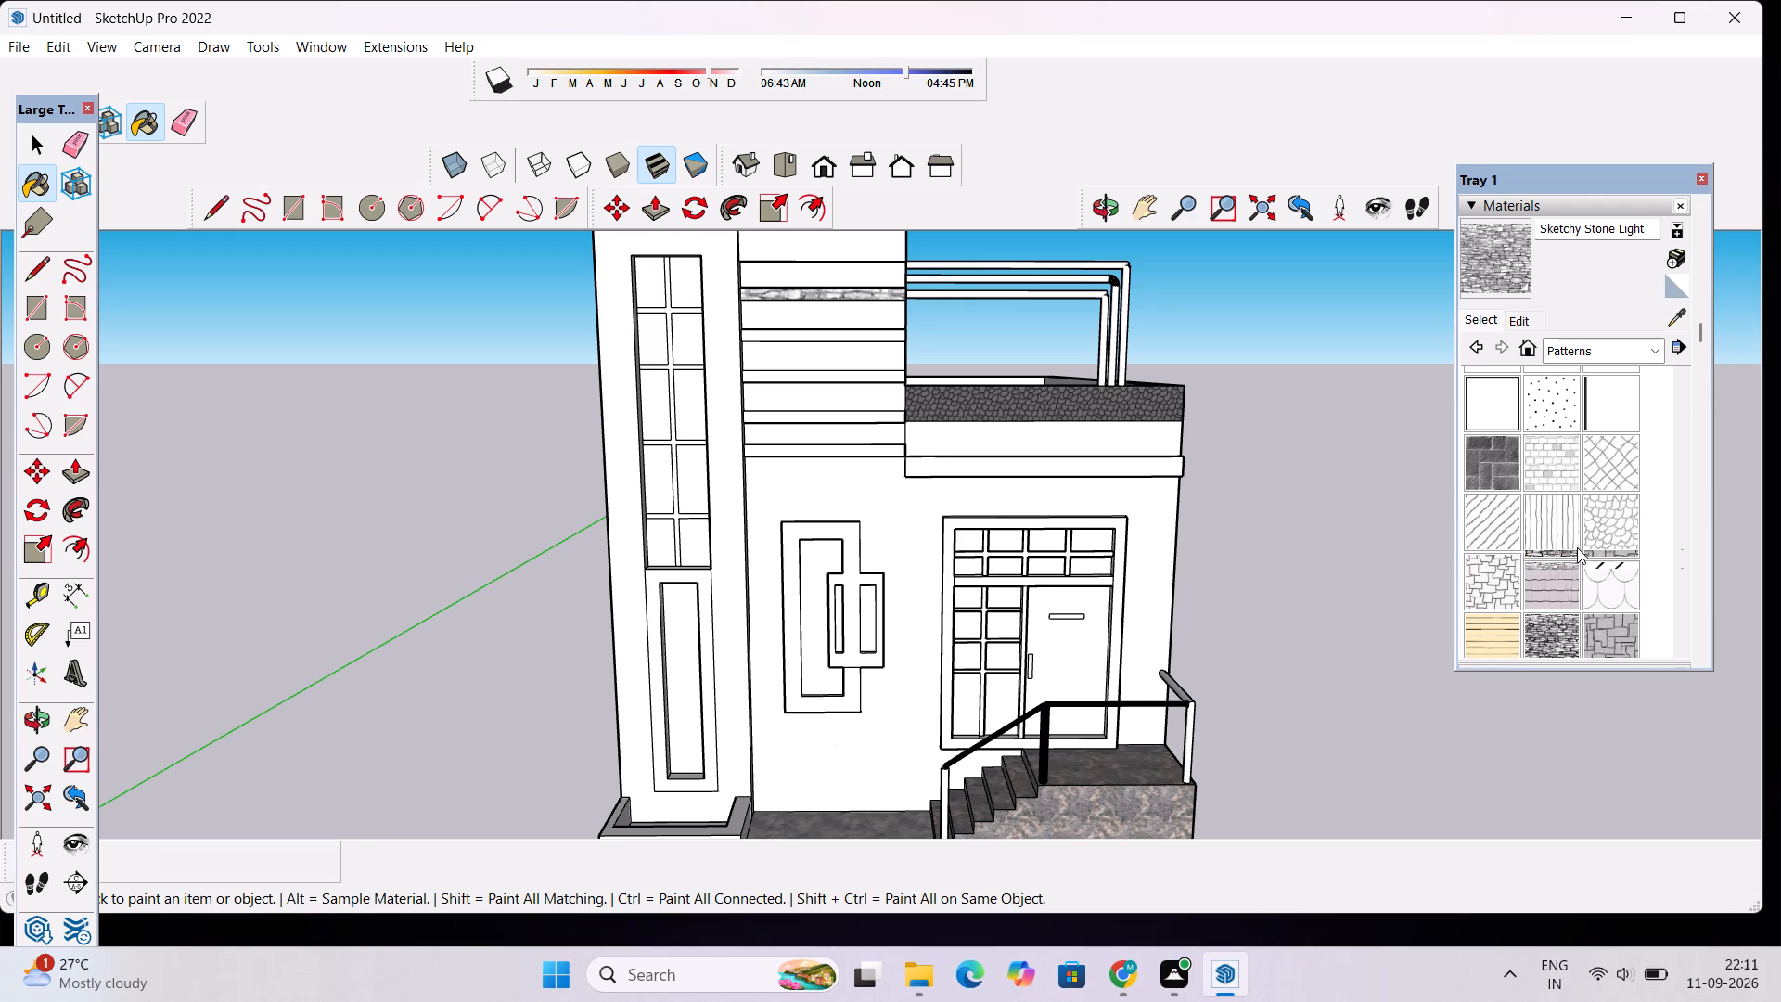
scroll(1577, 541, "up", 6)
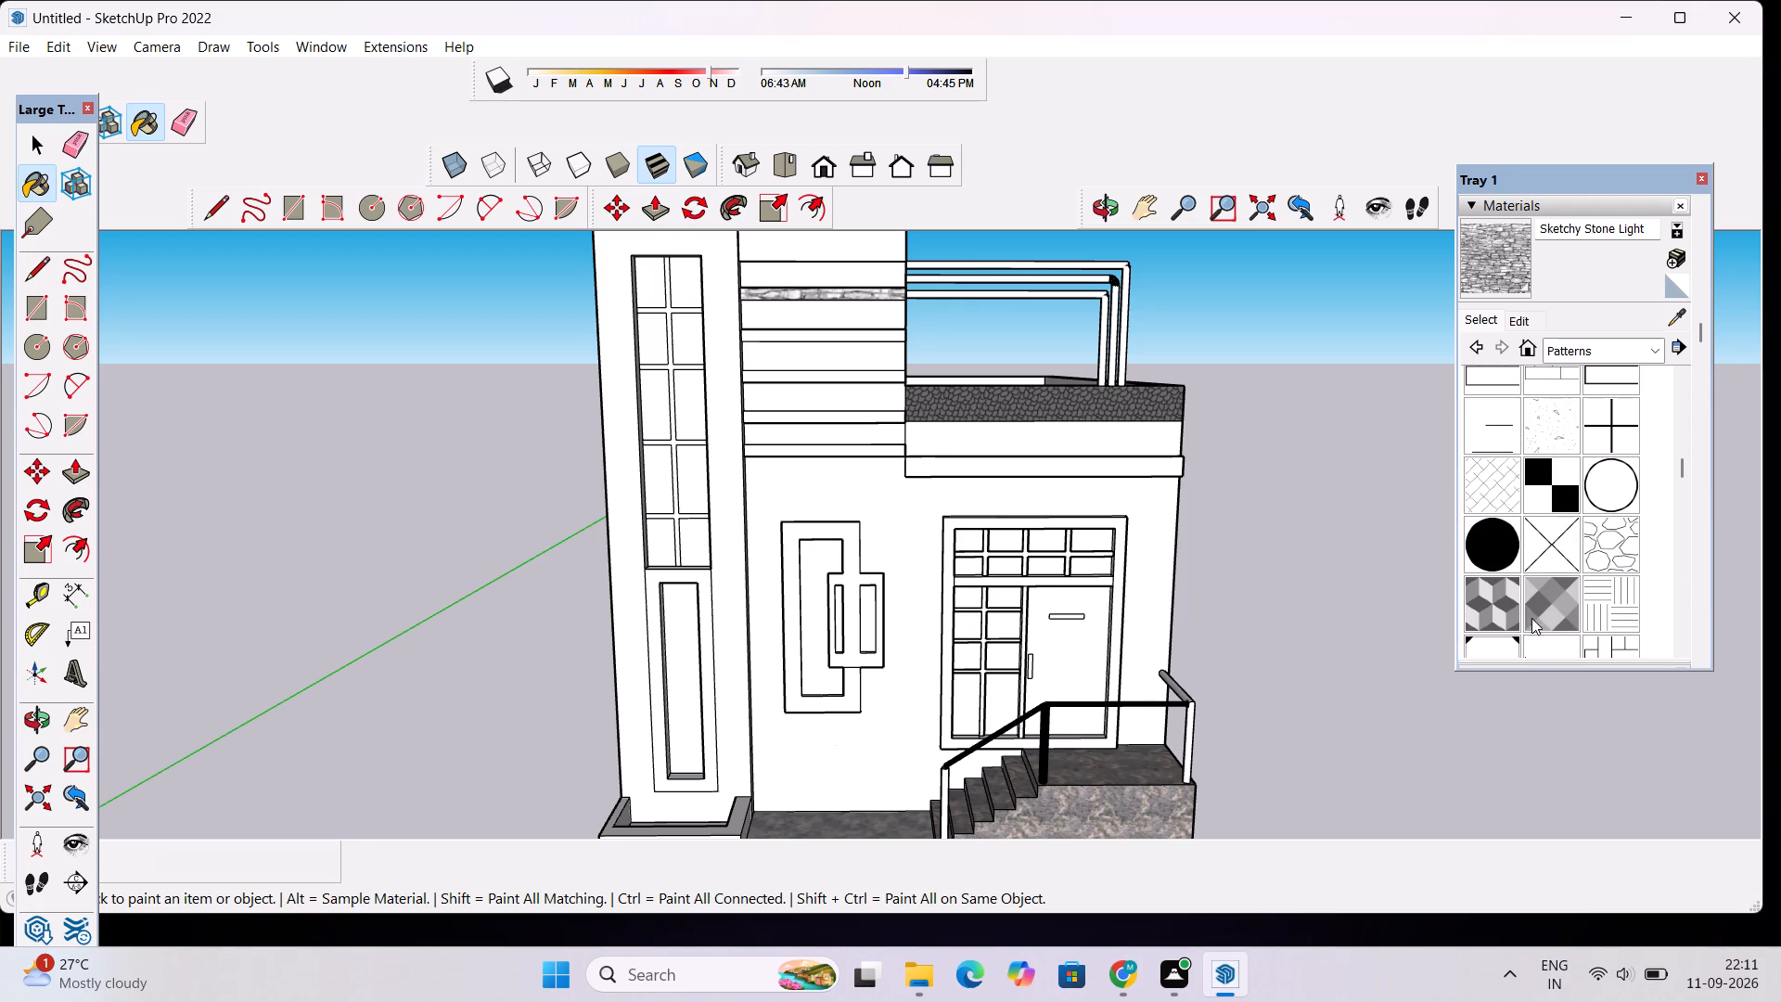
scroll(1555, 546, "up", 7)
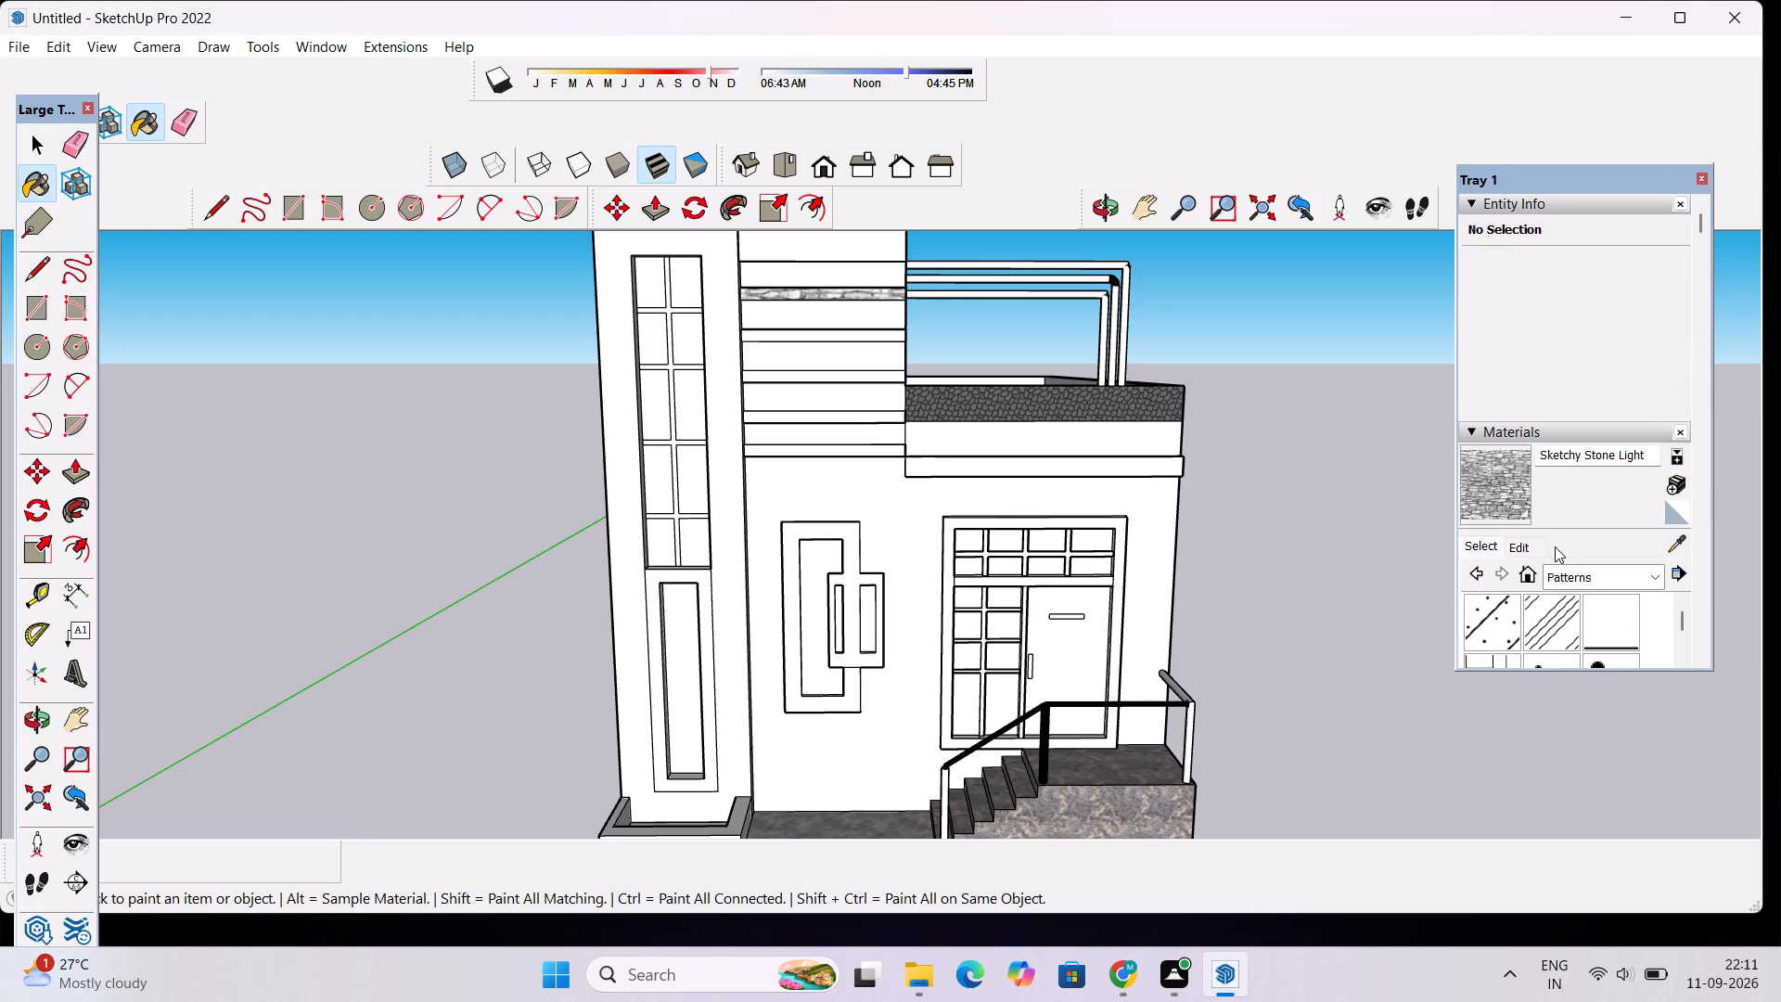
scroll(1555, 546, "down", 8)
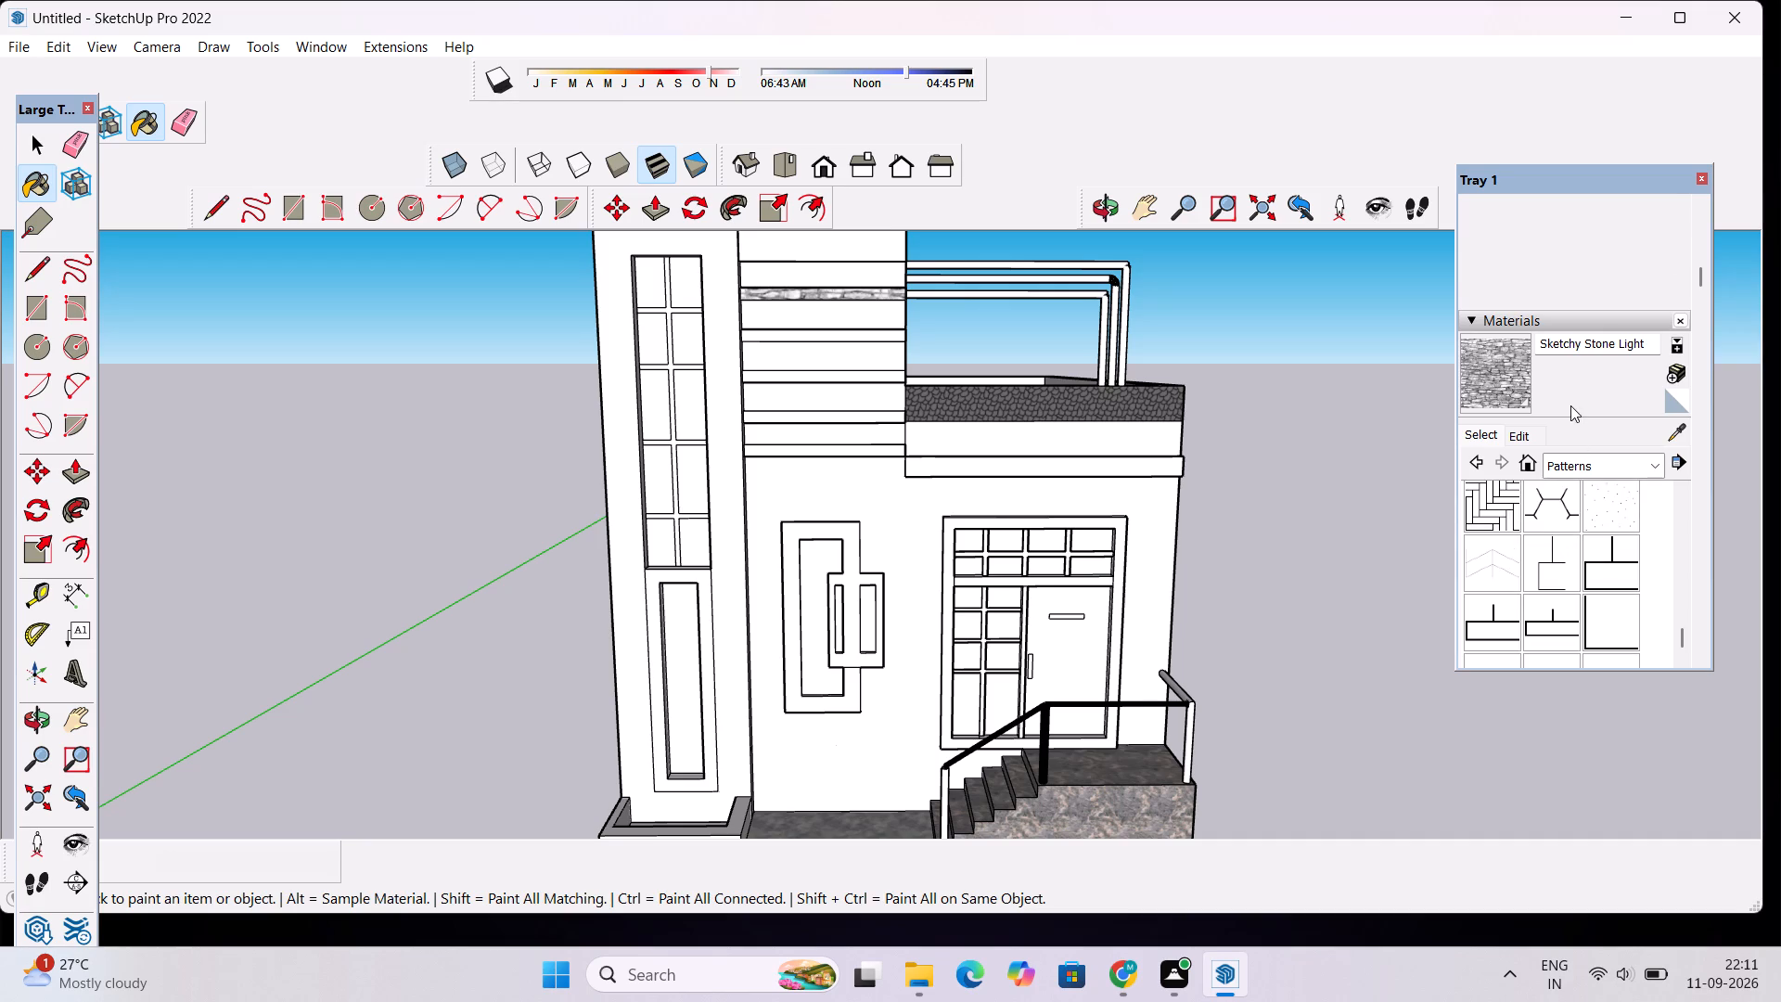
scroll(1570, 405, "down", 5)
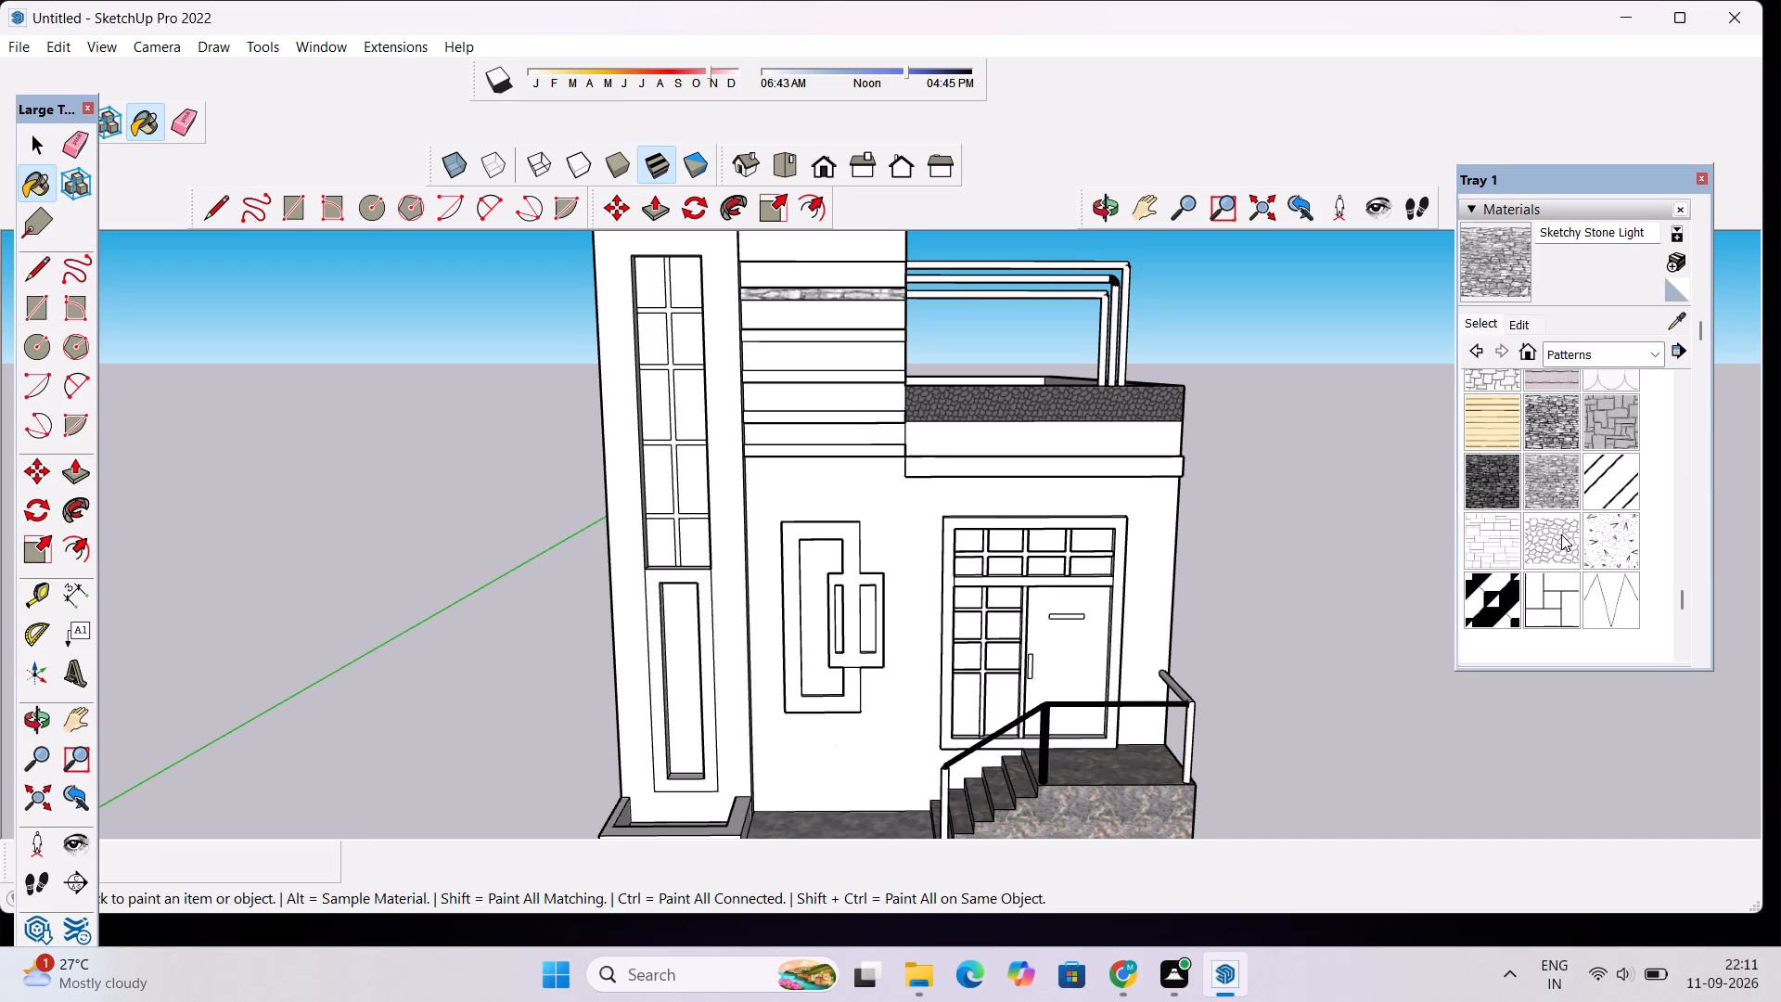
Undo the Sketchy Stone Light strip and paint the five narrow strips of the banded upper wall with Stone Random Rubble.
left_click(1560, 536)
key("ctrl+z")
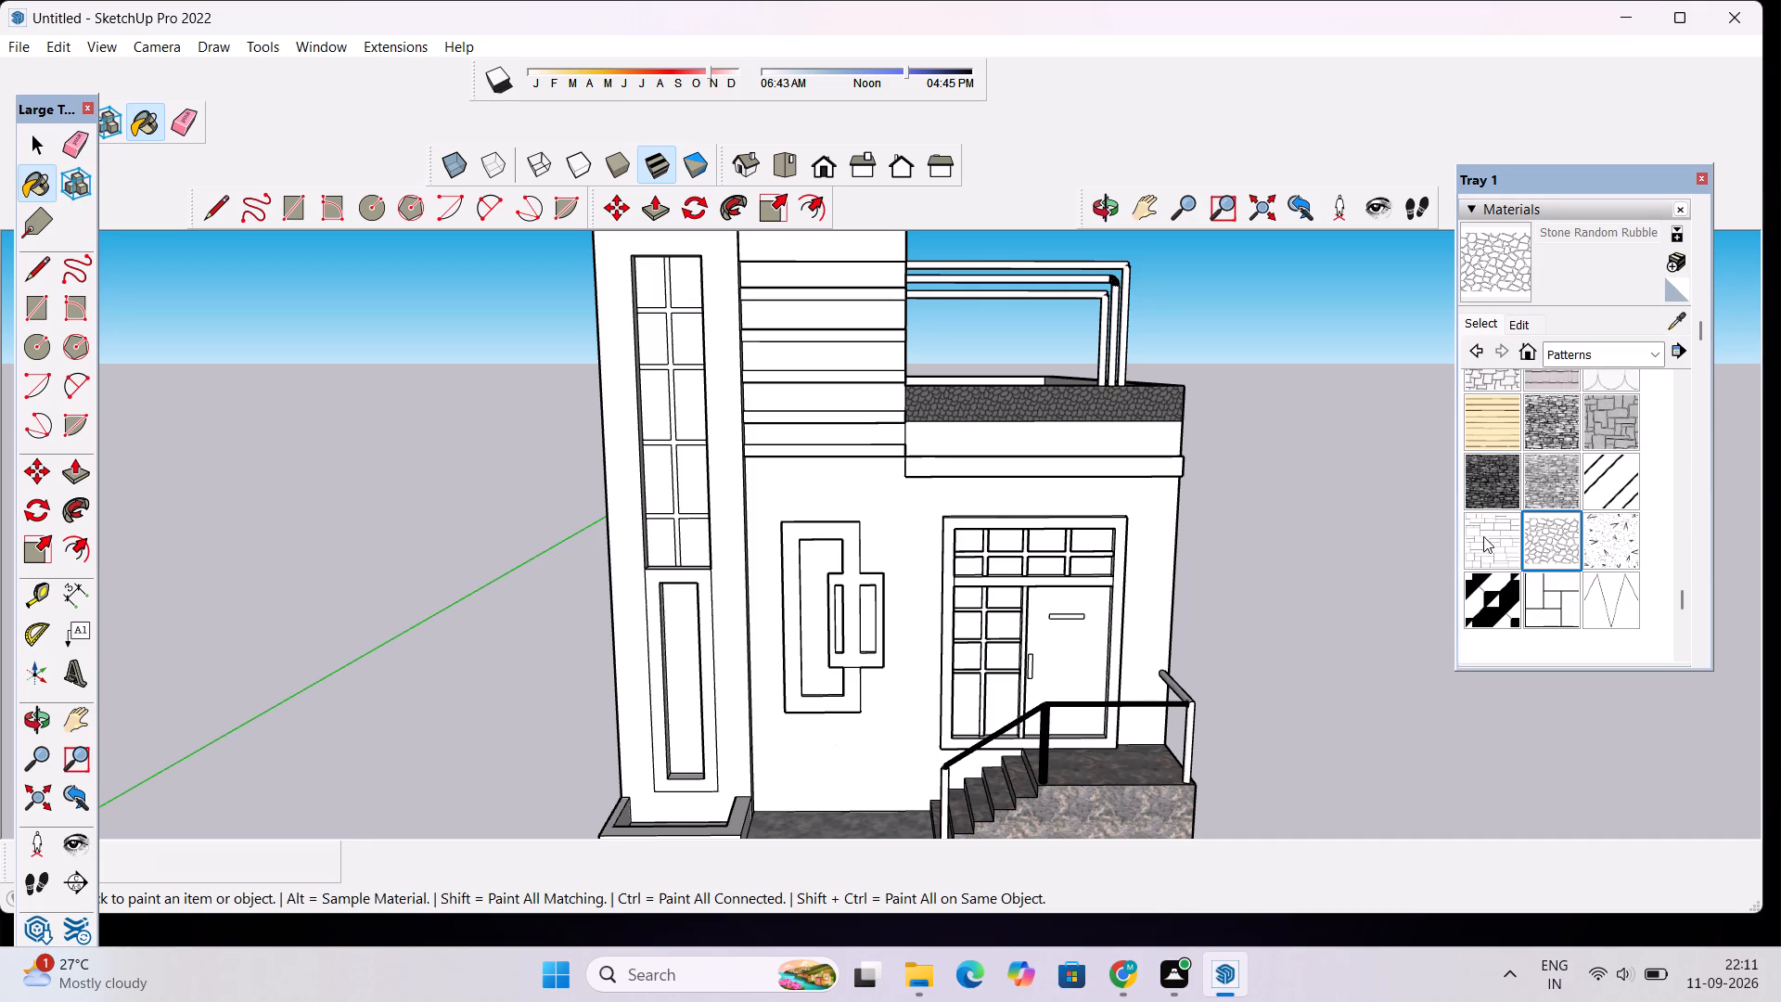
scroll(862, 316, "up", 2)
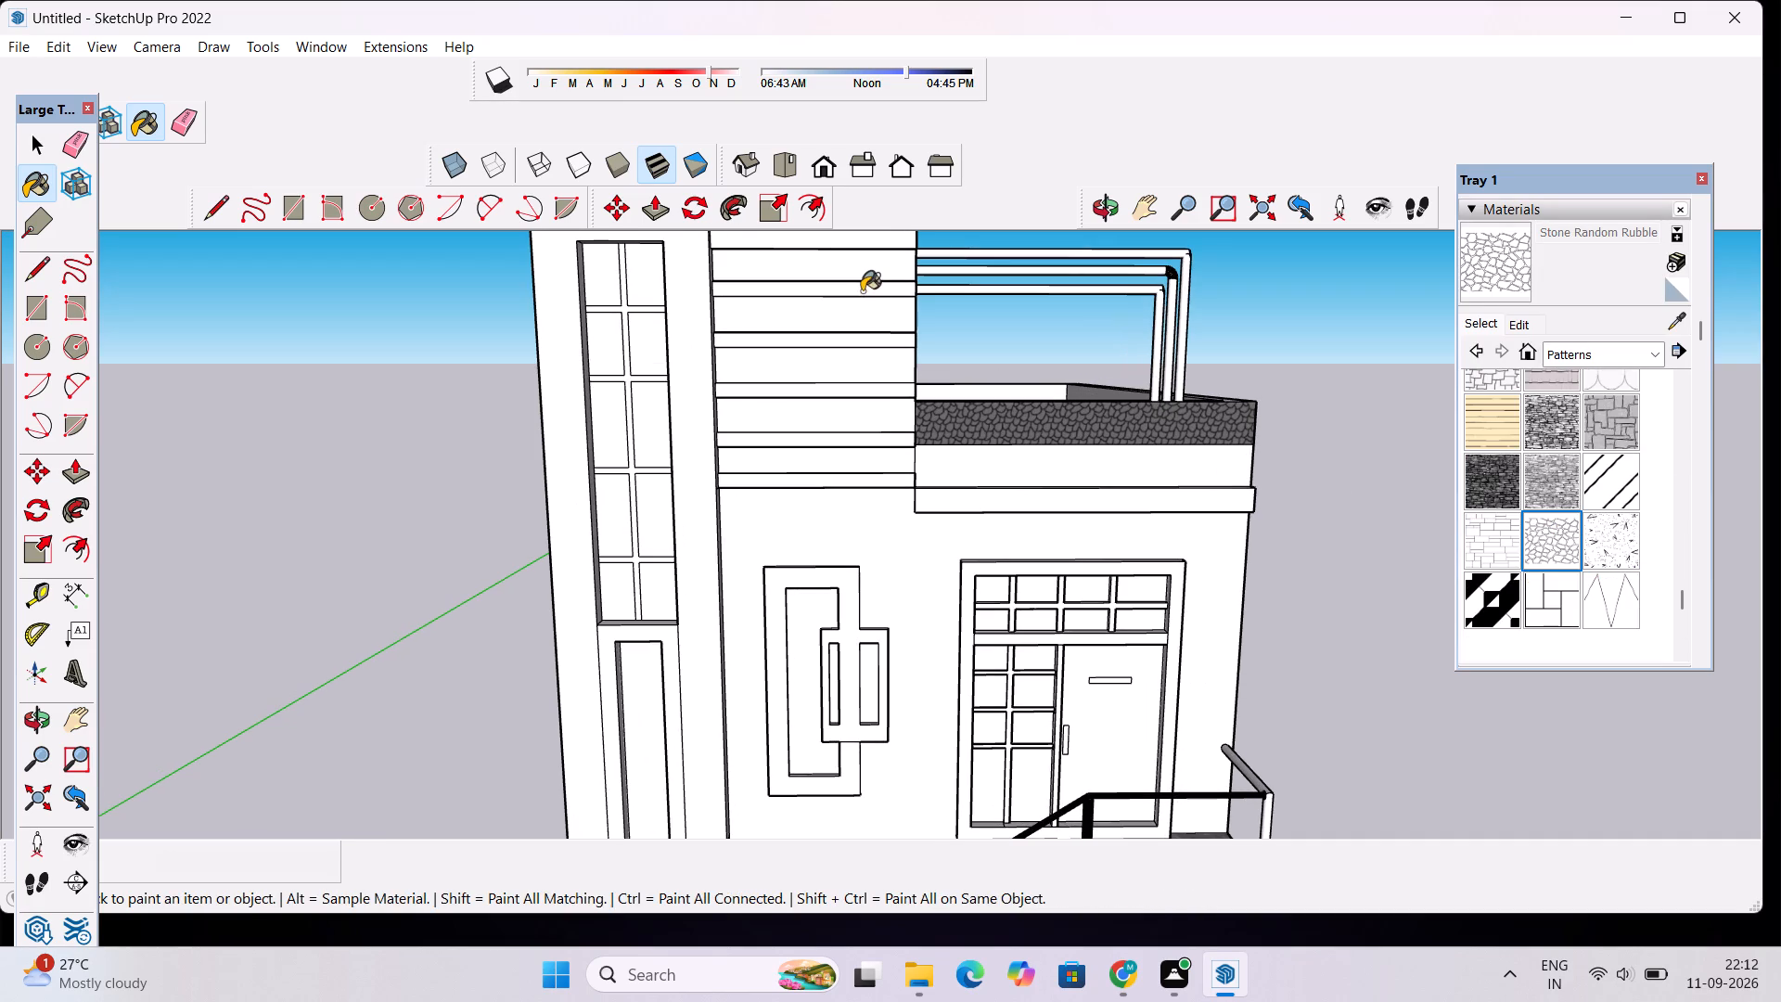
left_click(862, 291)
left_click(879, 344)
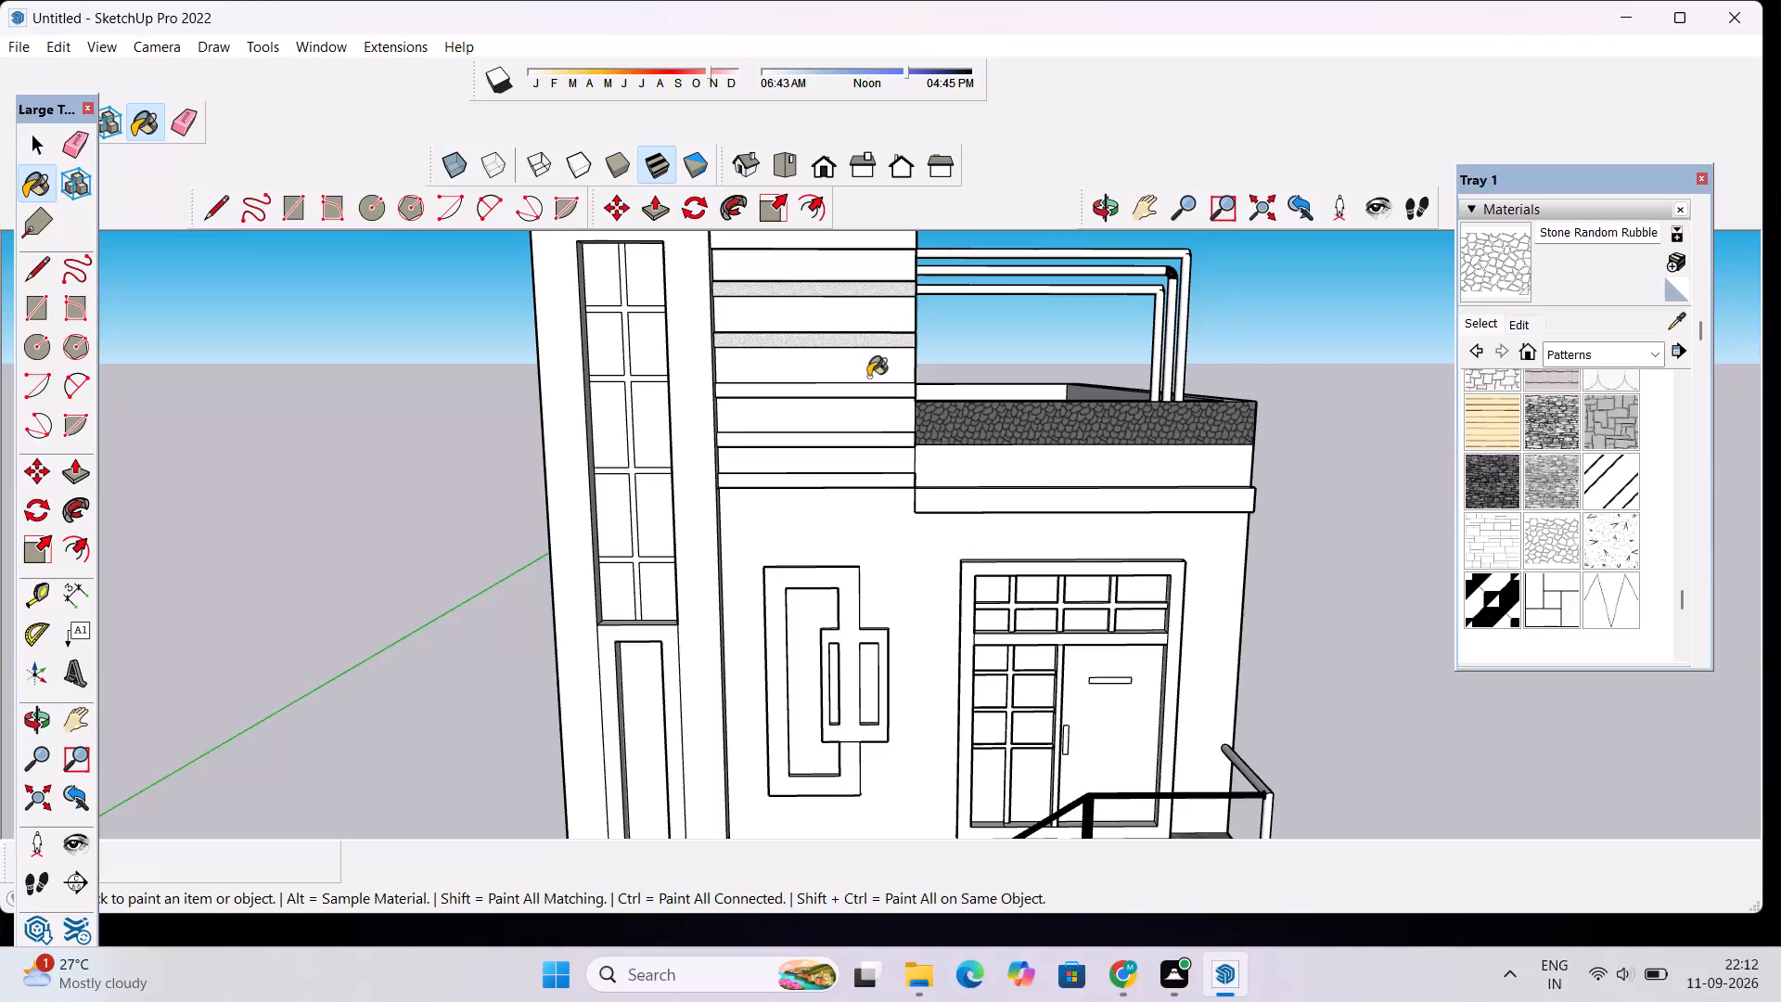
scroll(868, 377, "up", 4)
left_click(881, 394)
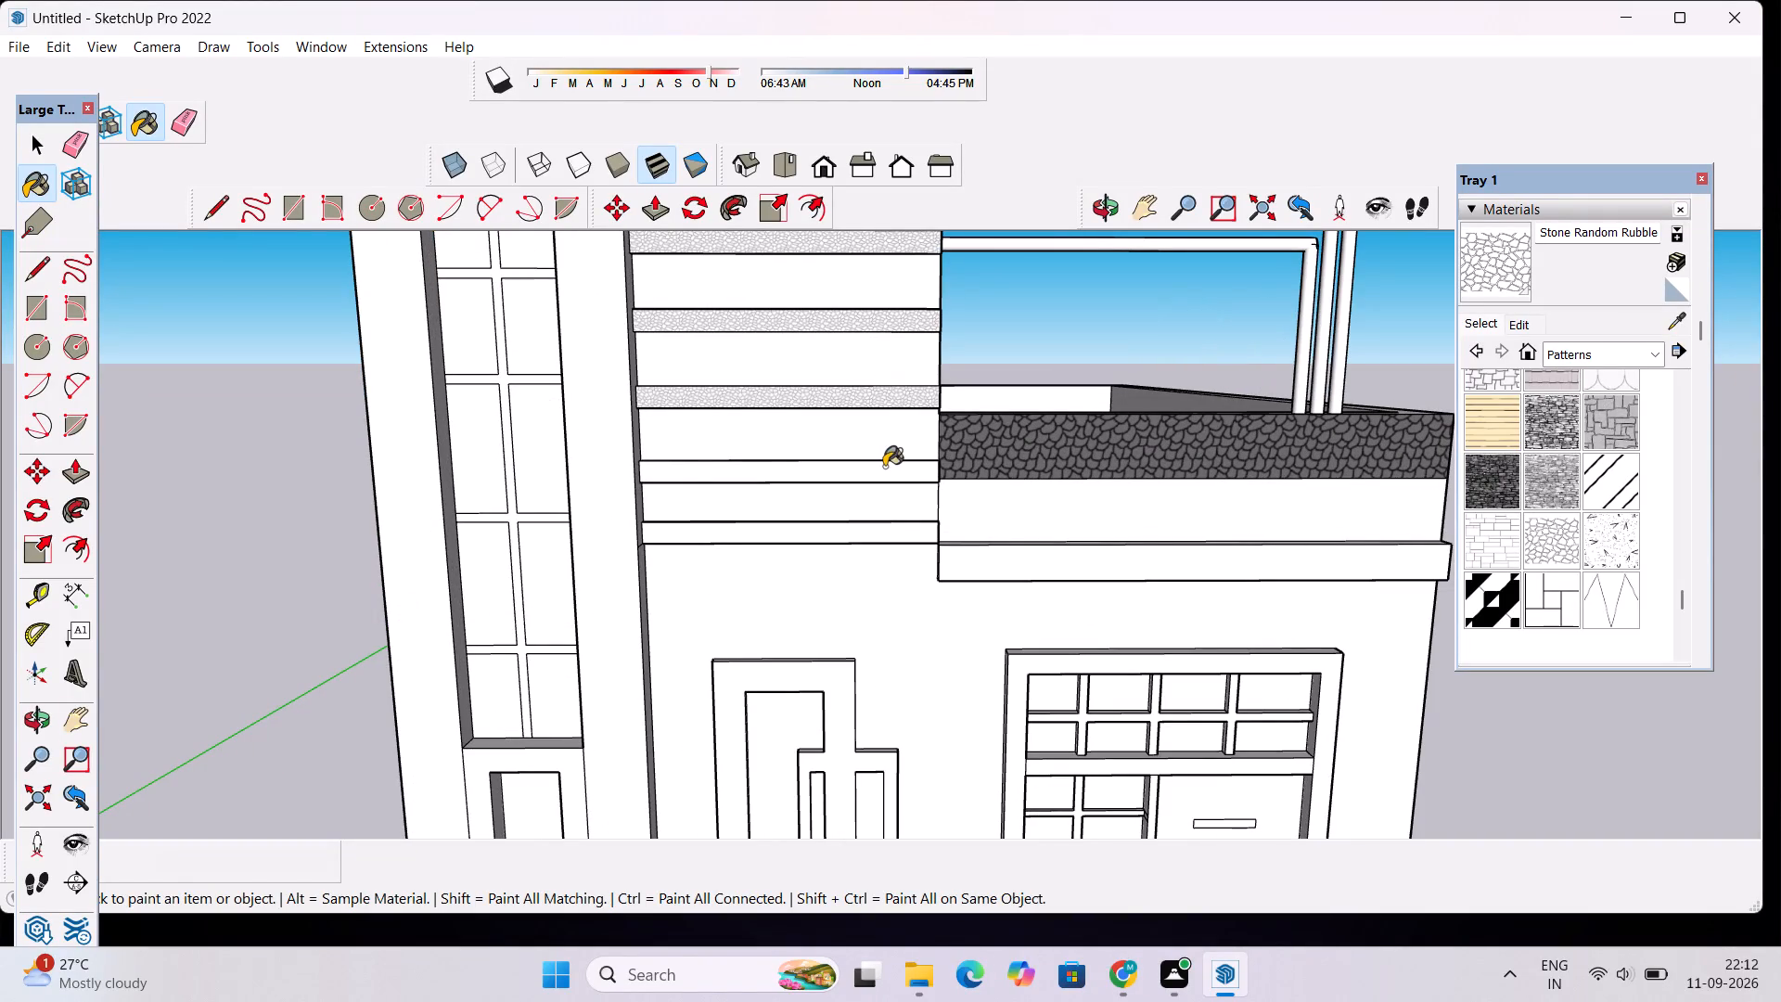
left_click(884, 467)
left_click(887, 527)
scroll(886, 480, "down", 3)
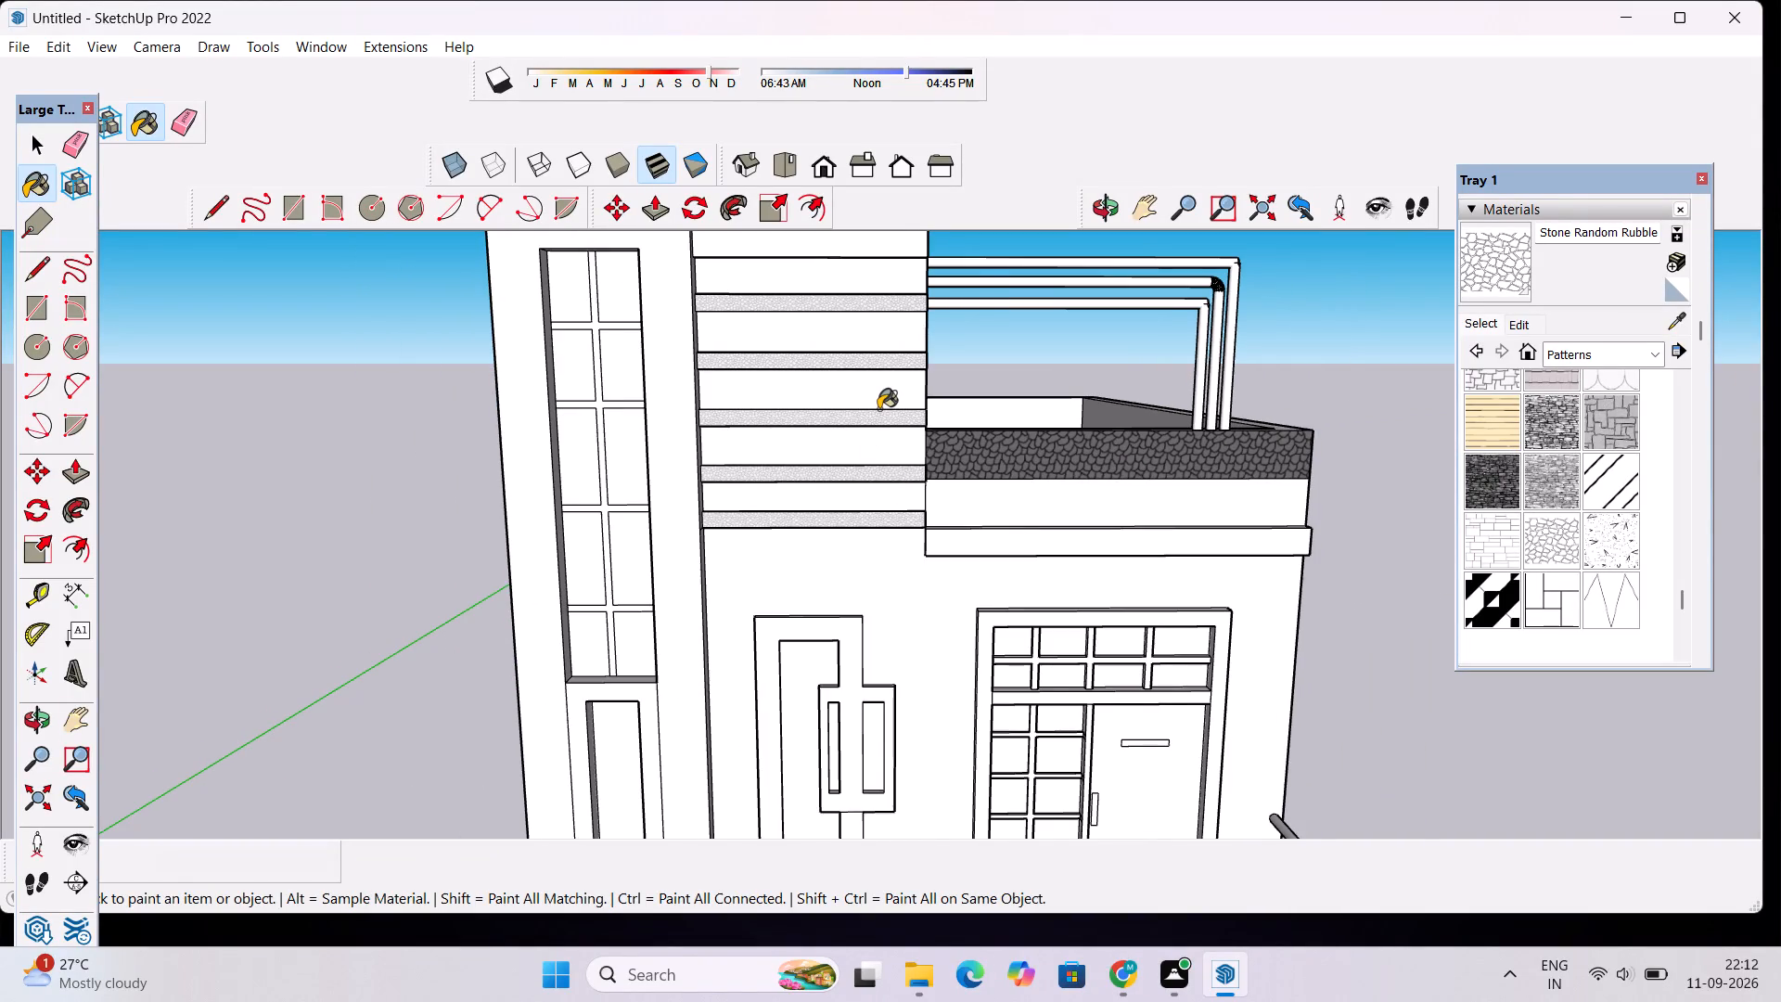
scroll(878, 409, "up", 3)
scroll(881, 375, "down", 4)
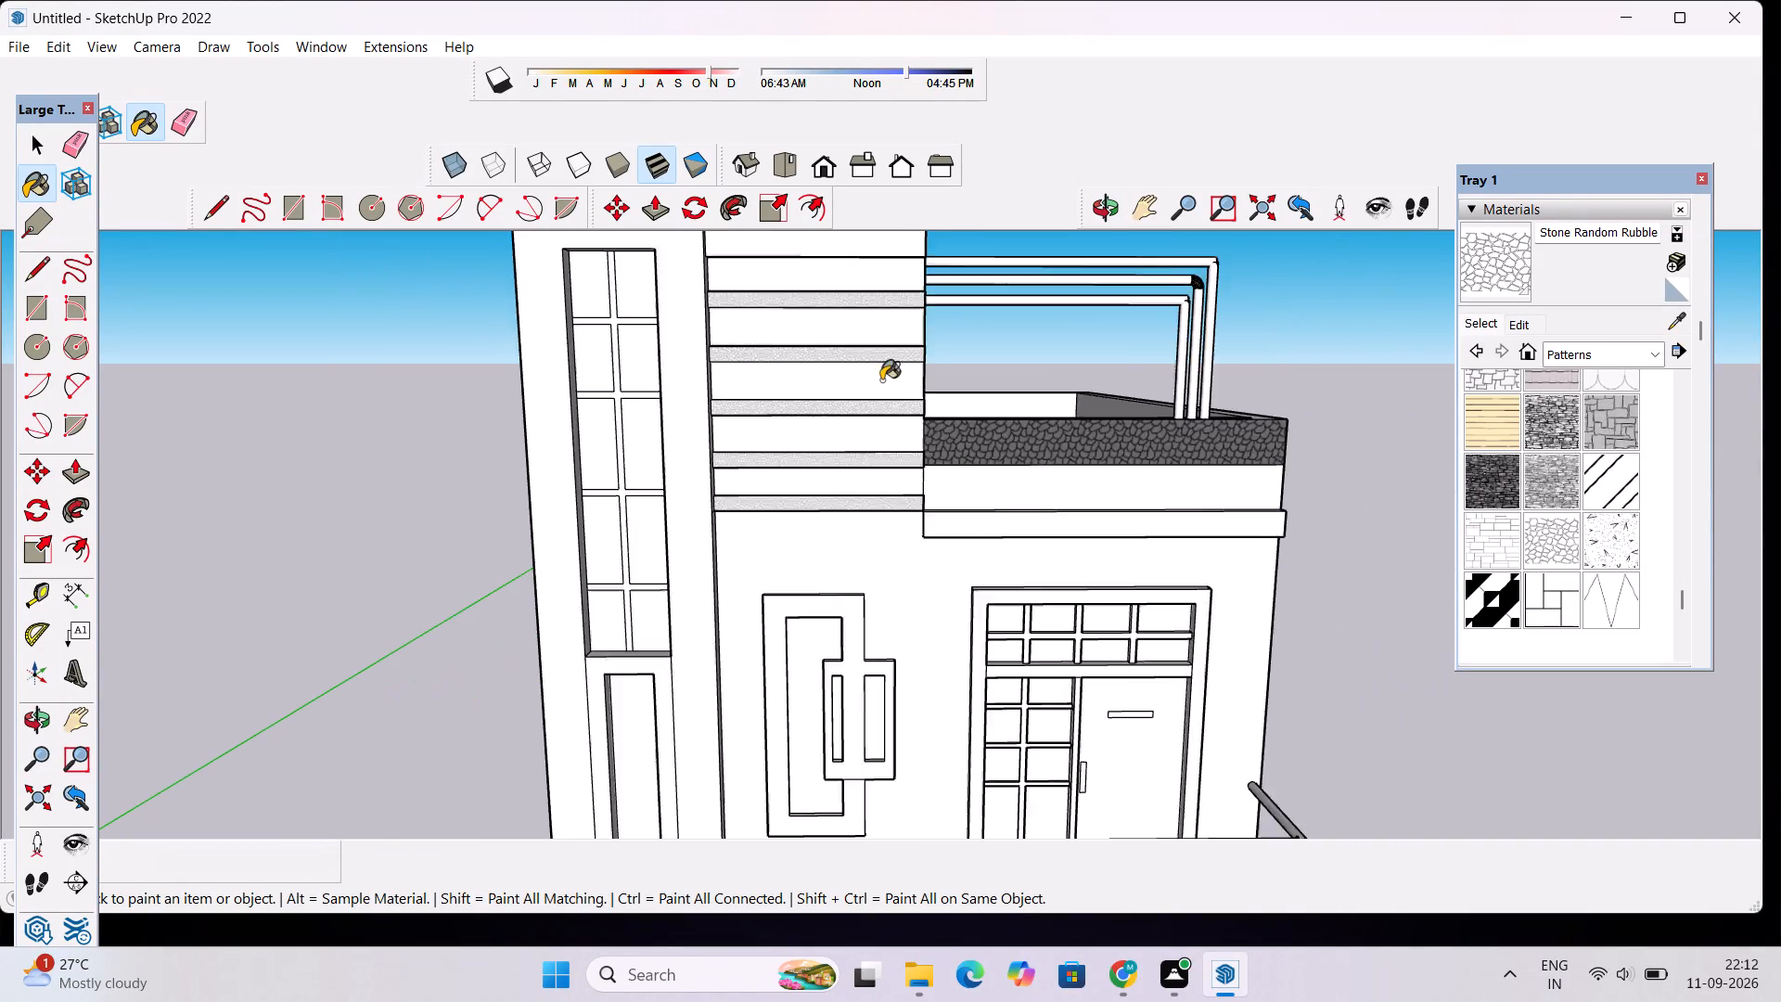
Paint the top band above the strips and the tall pillar's front face with Stone Random Rubble.
scroll(881, 380, "down", 3)
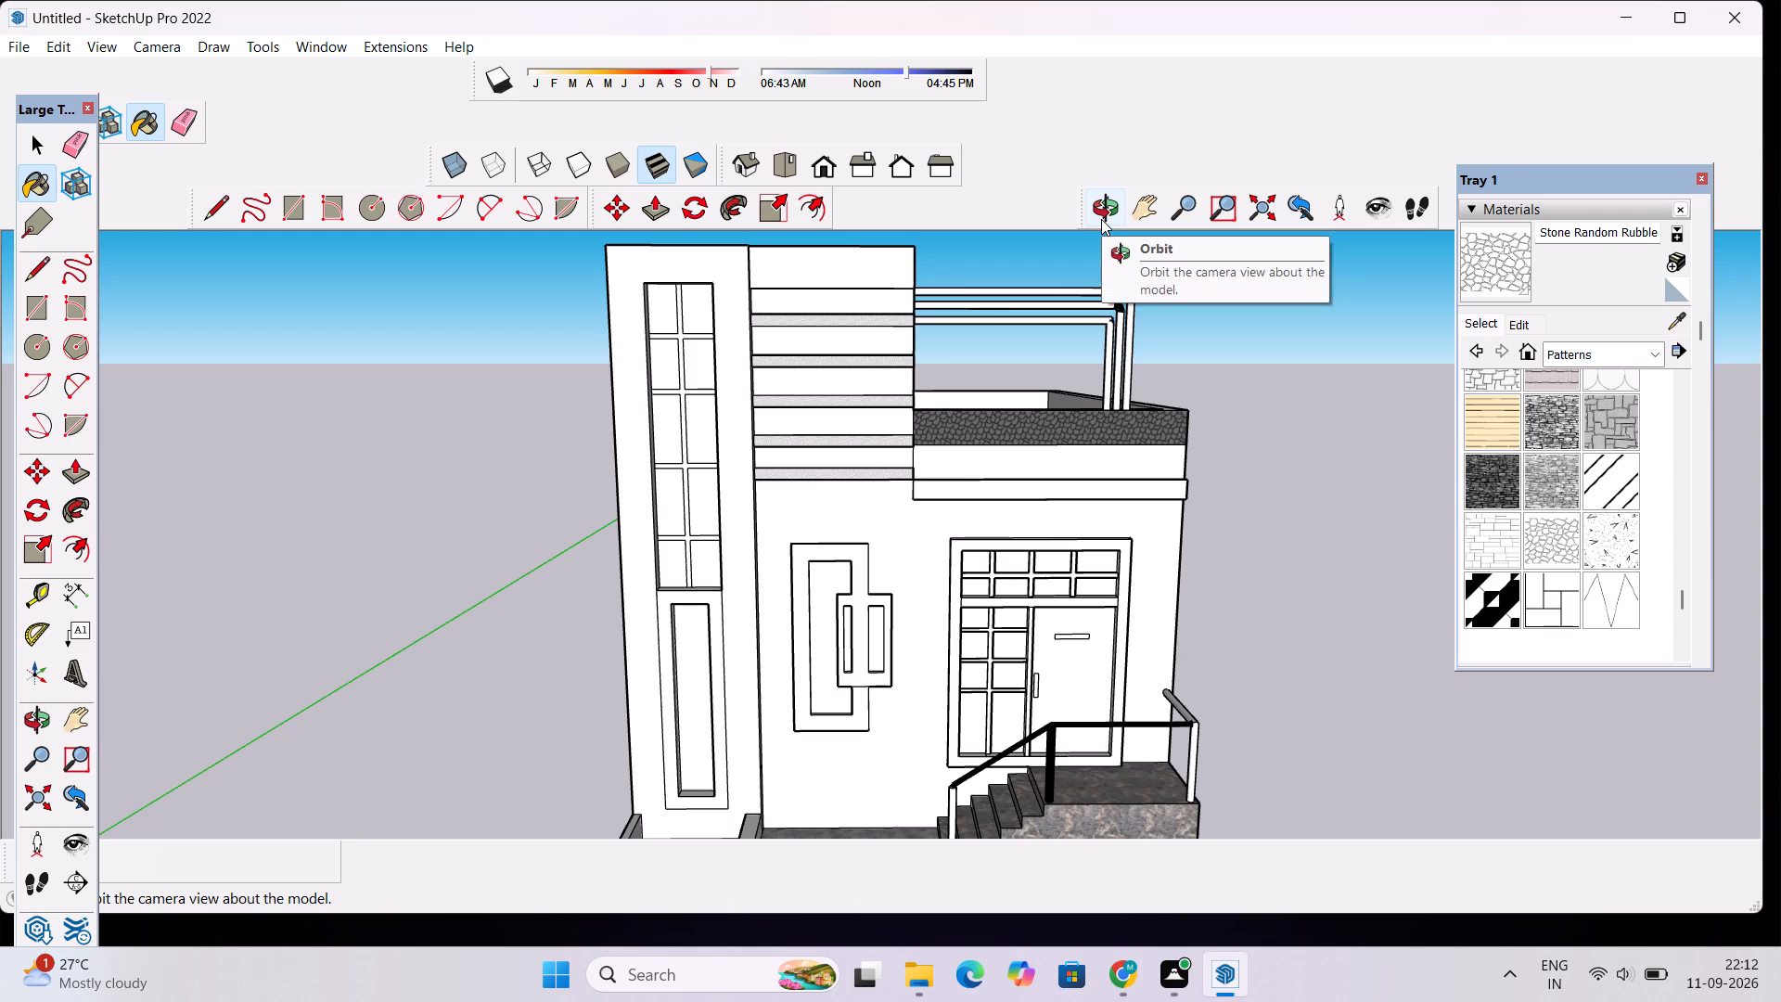
scroll(979, 359, "down", 4)
left_click(870, 297)
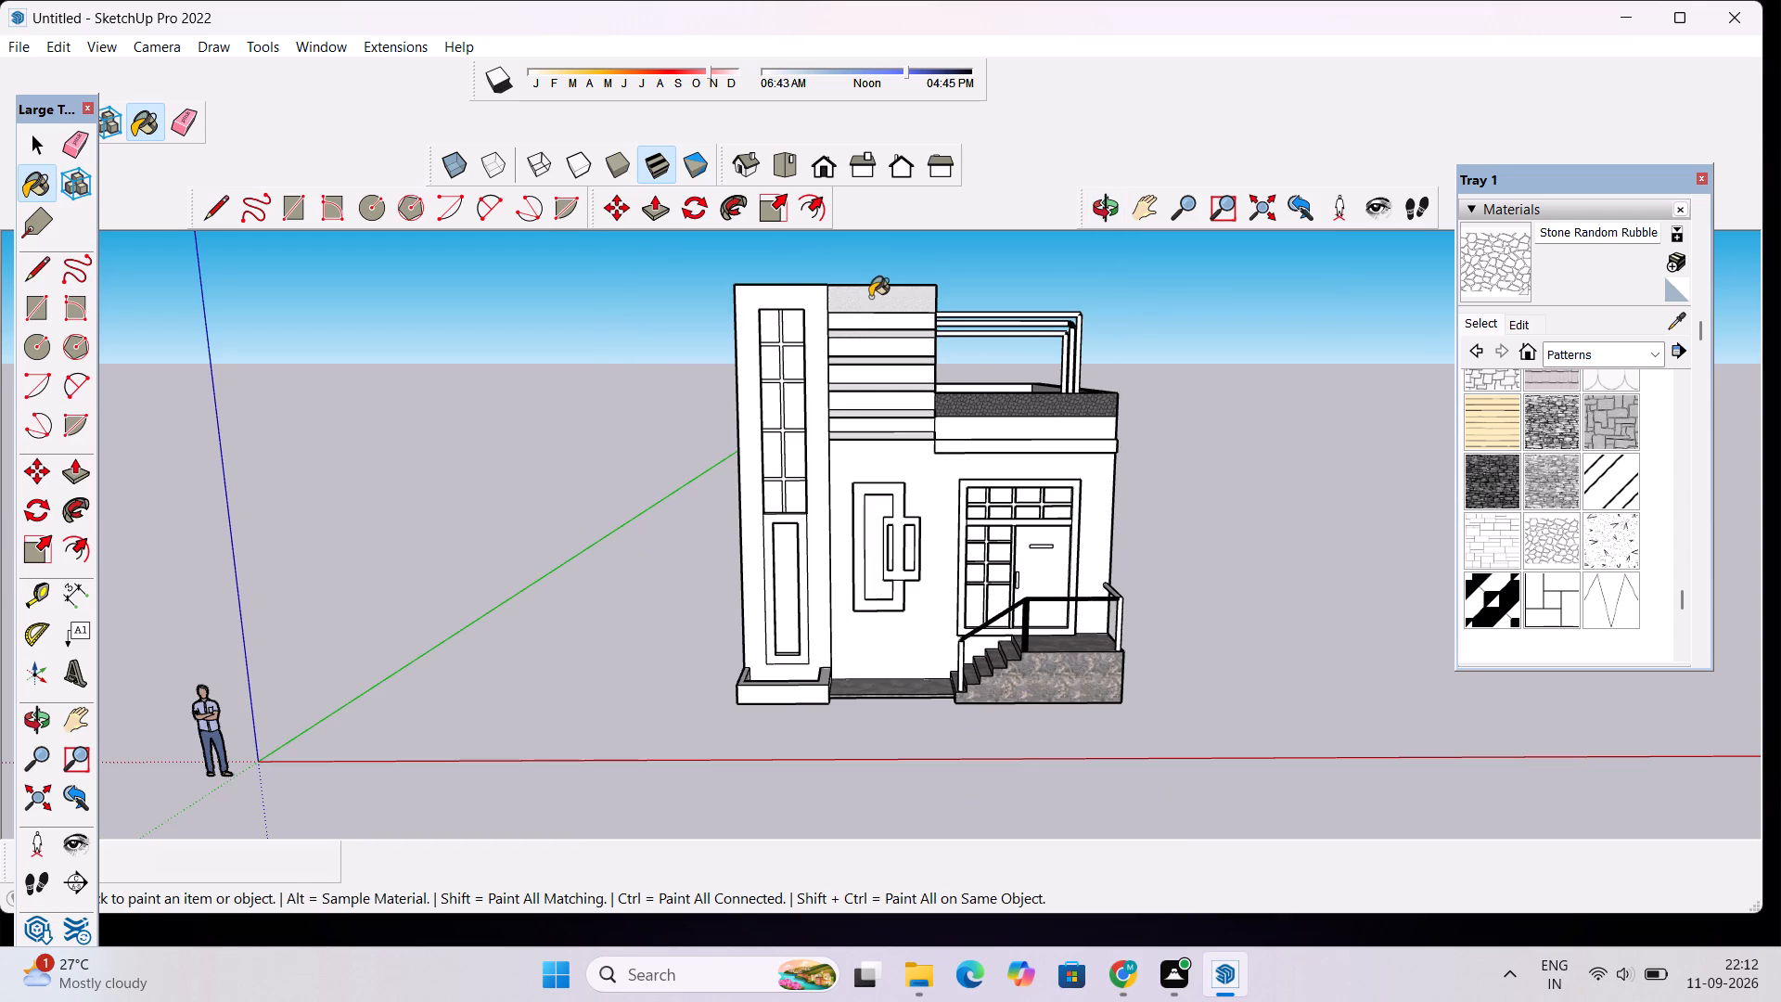
scroll(768, 308, "up", 4)
left_click(804, 289)
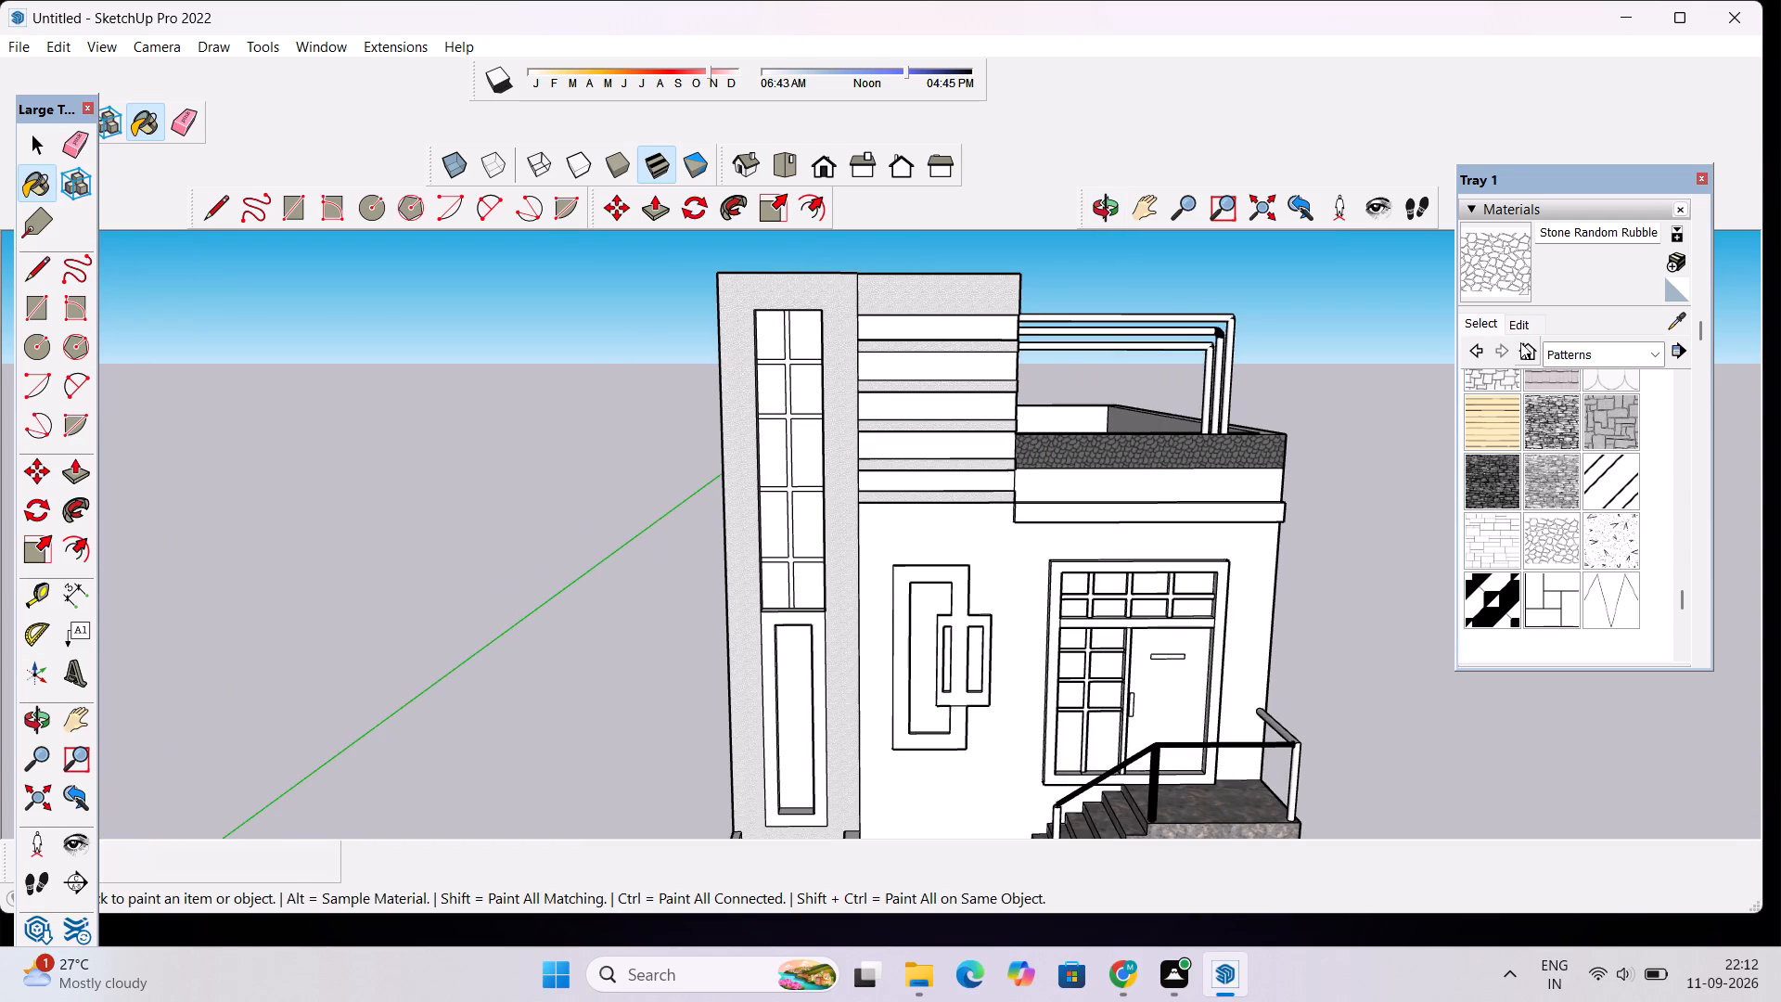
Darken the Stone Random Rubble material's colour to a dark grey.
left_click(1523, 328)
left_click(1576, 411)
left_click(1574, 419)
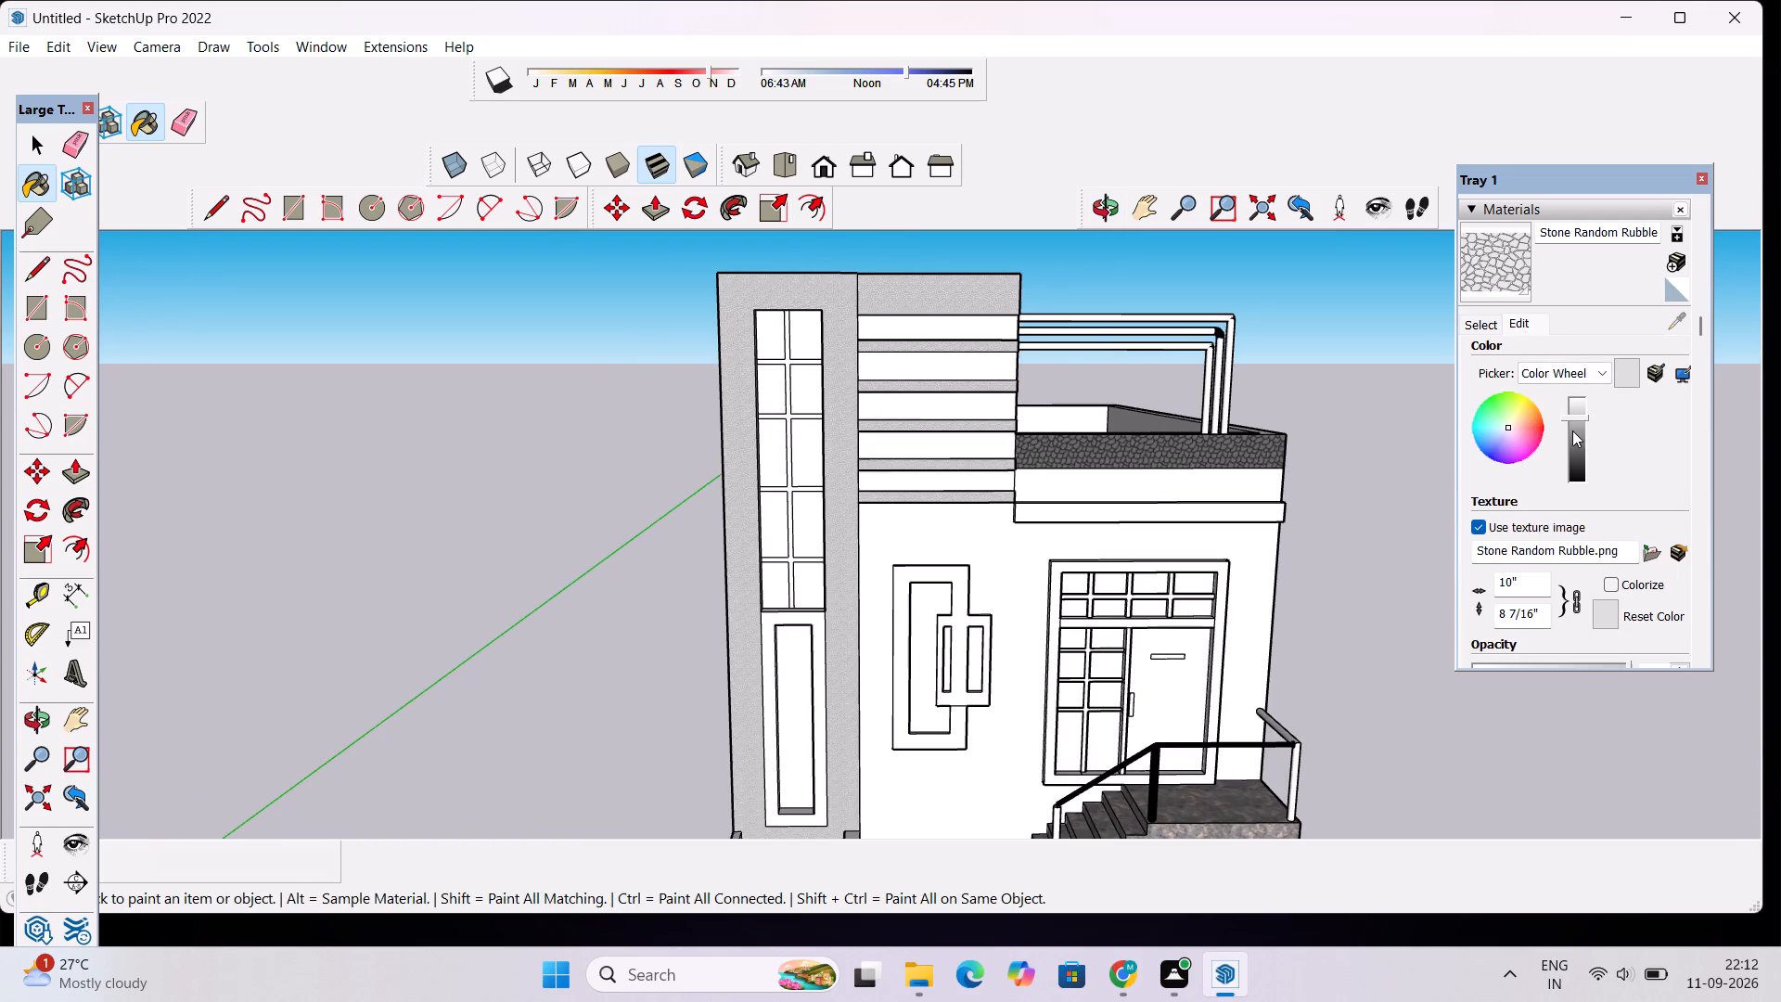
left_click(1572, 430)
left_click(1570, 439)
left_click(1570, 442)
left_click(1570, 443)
Examine the dark rubble finish on the pillar and upper strips from several angles and distances.
scroll(1228, 415, "down", 2)
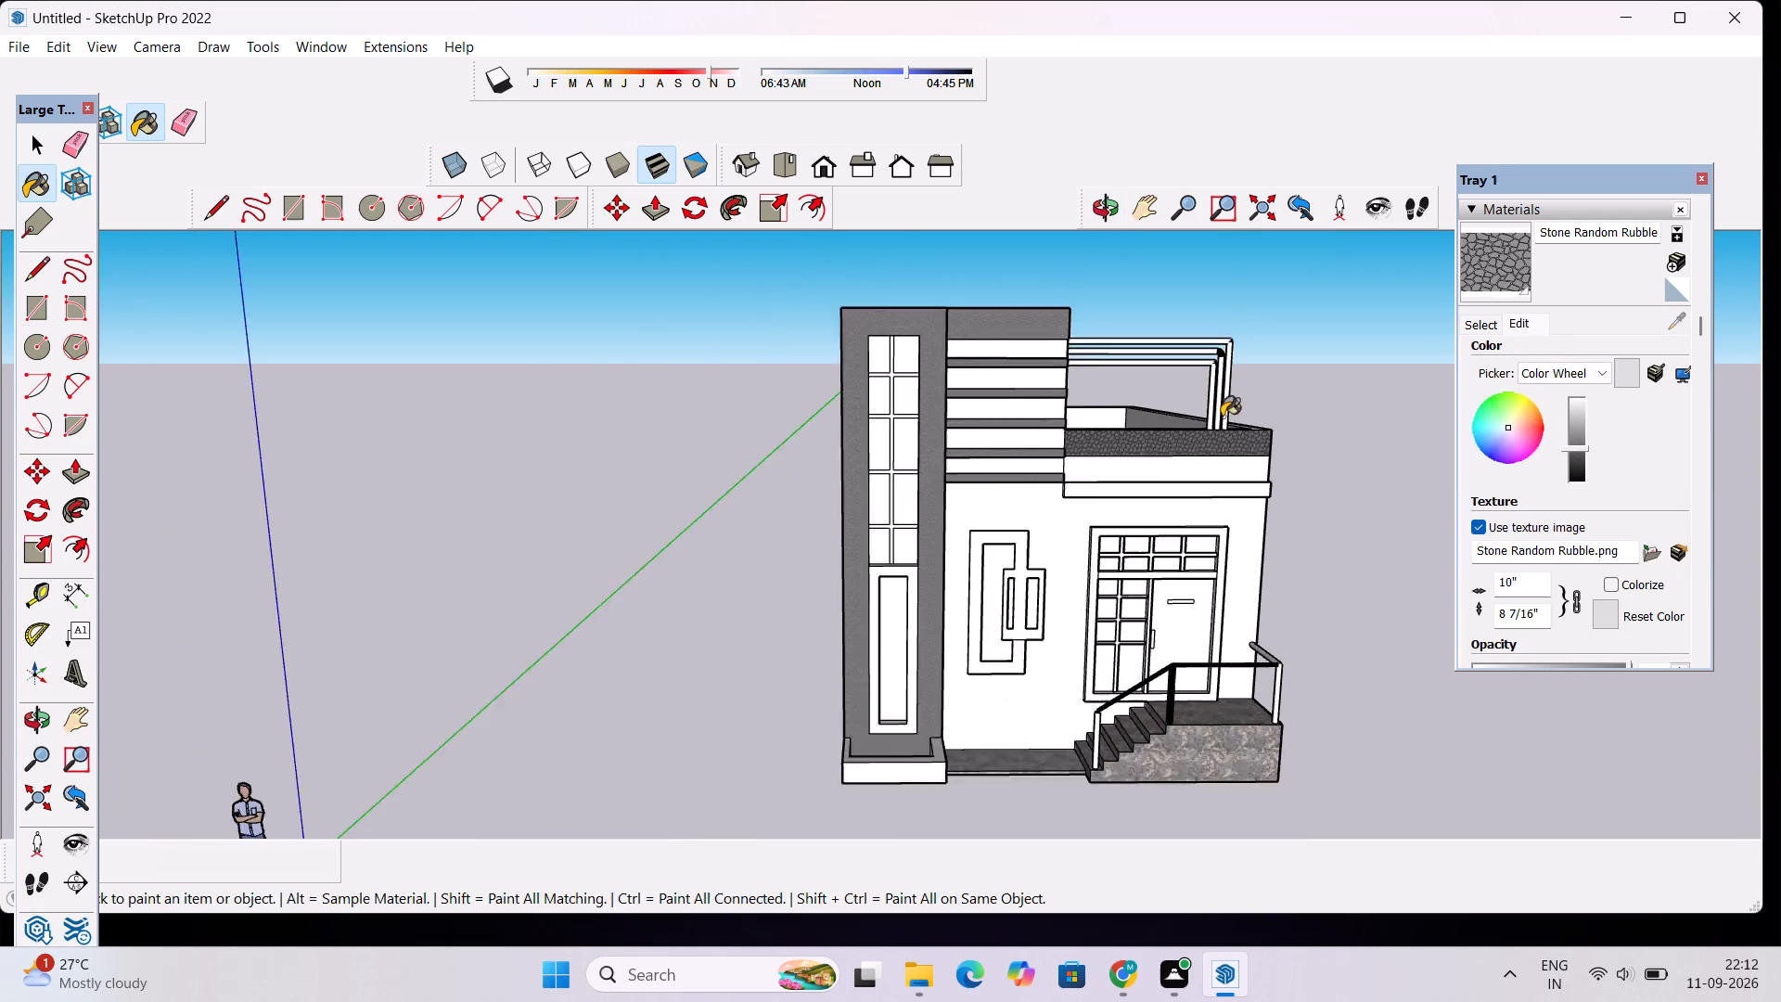
scroll(1222, 417, "down", 5)
scroll(1204, 430, "up", 1)
scroll(1044, 456, "up", 3)
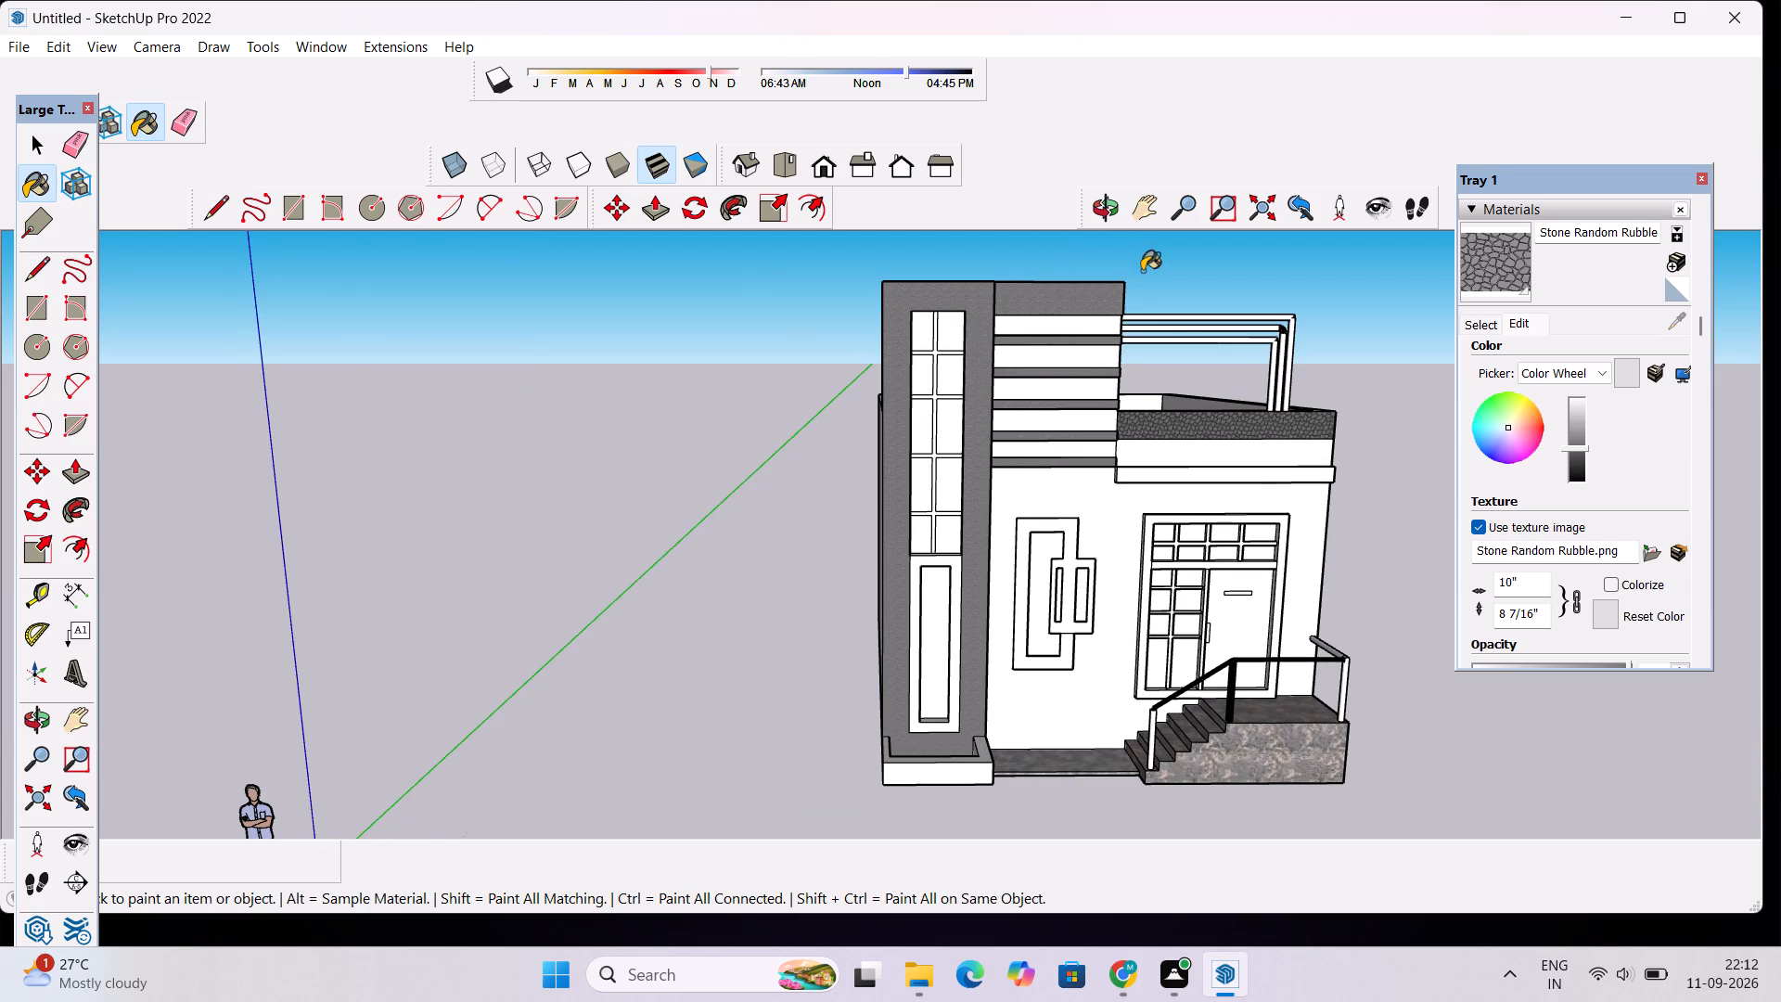
left_click(1101, 214)
left_click_drag(974, 373, 1387, 324)
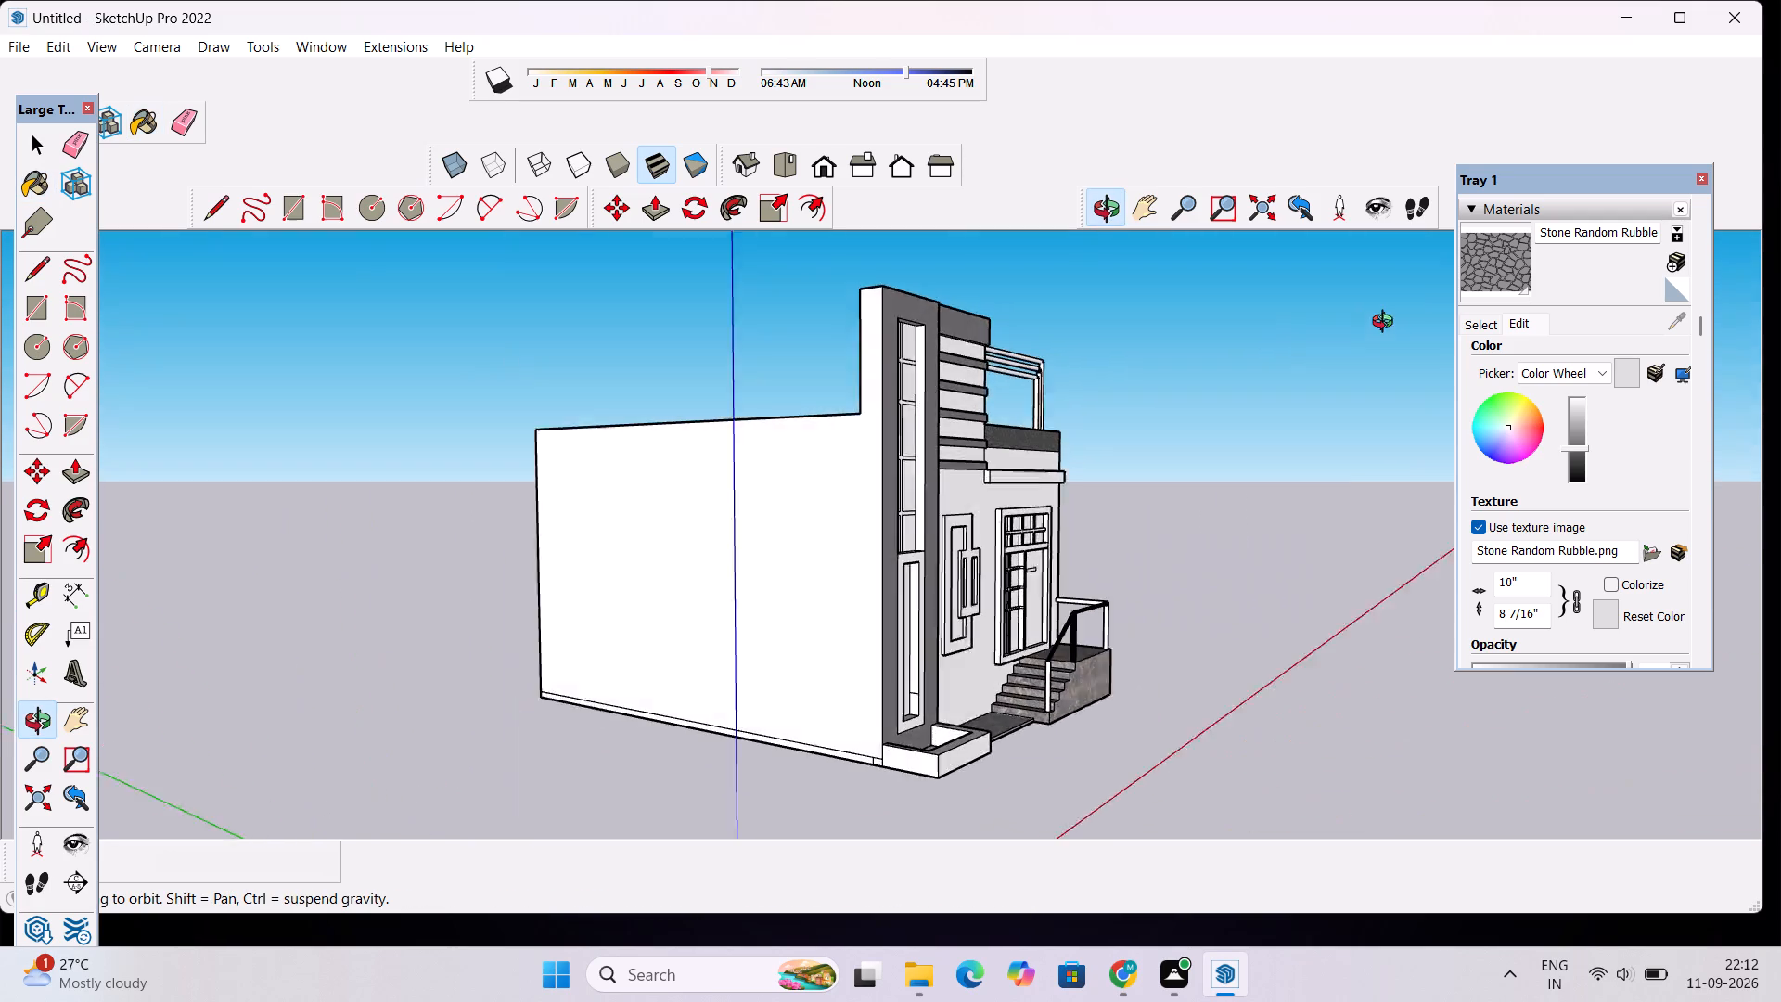
left_click_drag(1387, 324, 898, 400)
scroll(898, 400, "down", 5)
scroll(1098, 519, "up", 6)
scroll(838, 600, "up", 2)
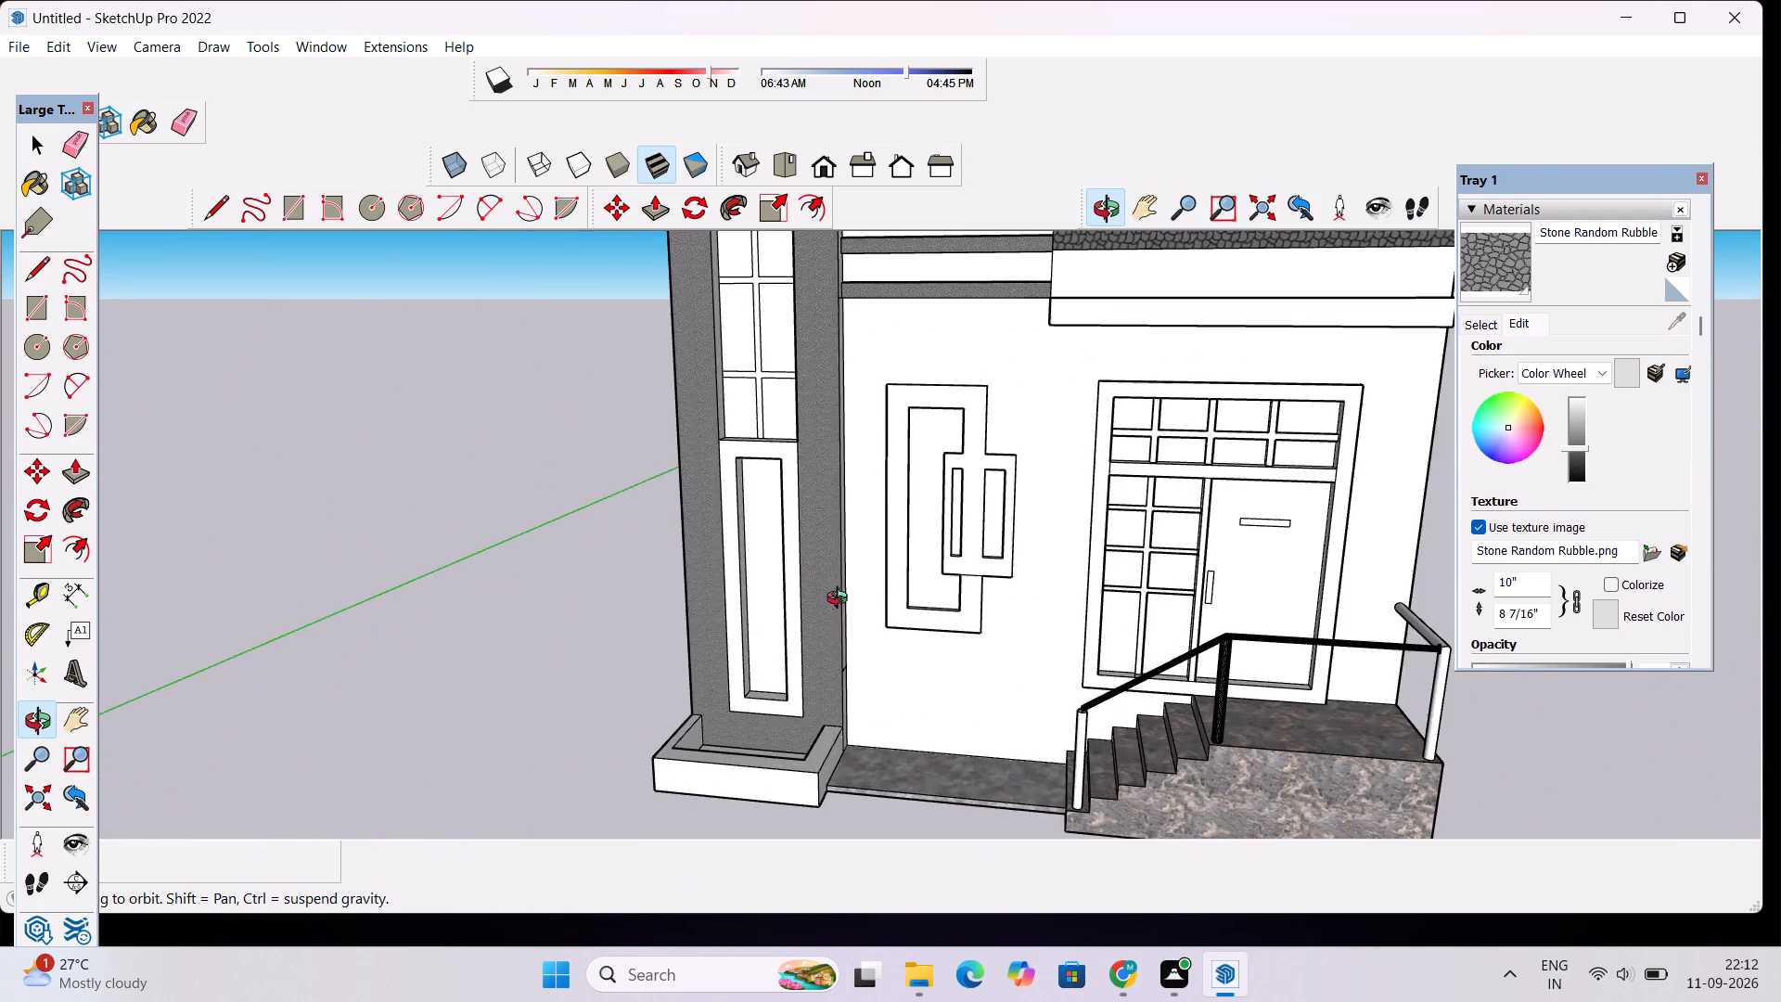
scroll(841, 600, "up", 14)
scroll(817, 543, "down", 9)
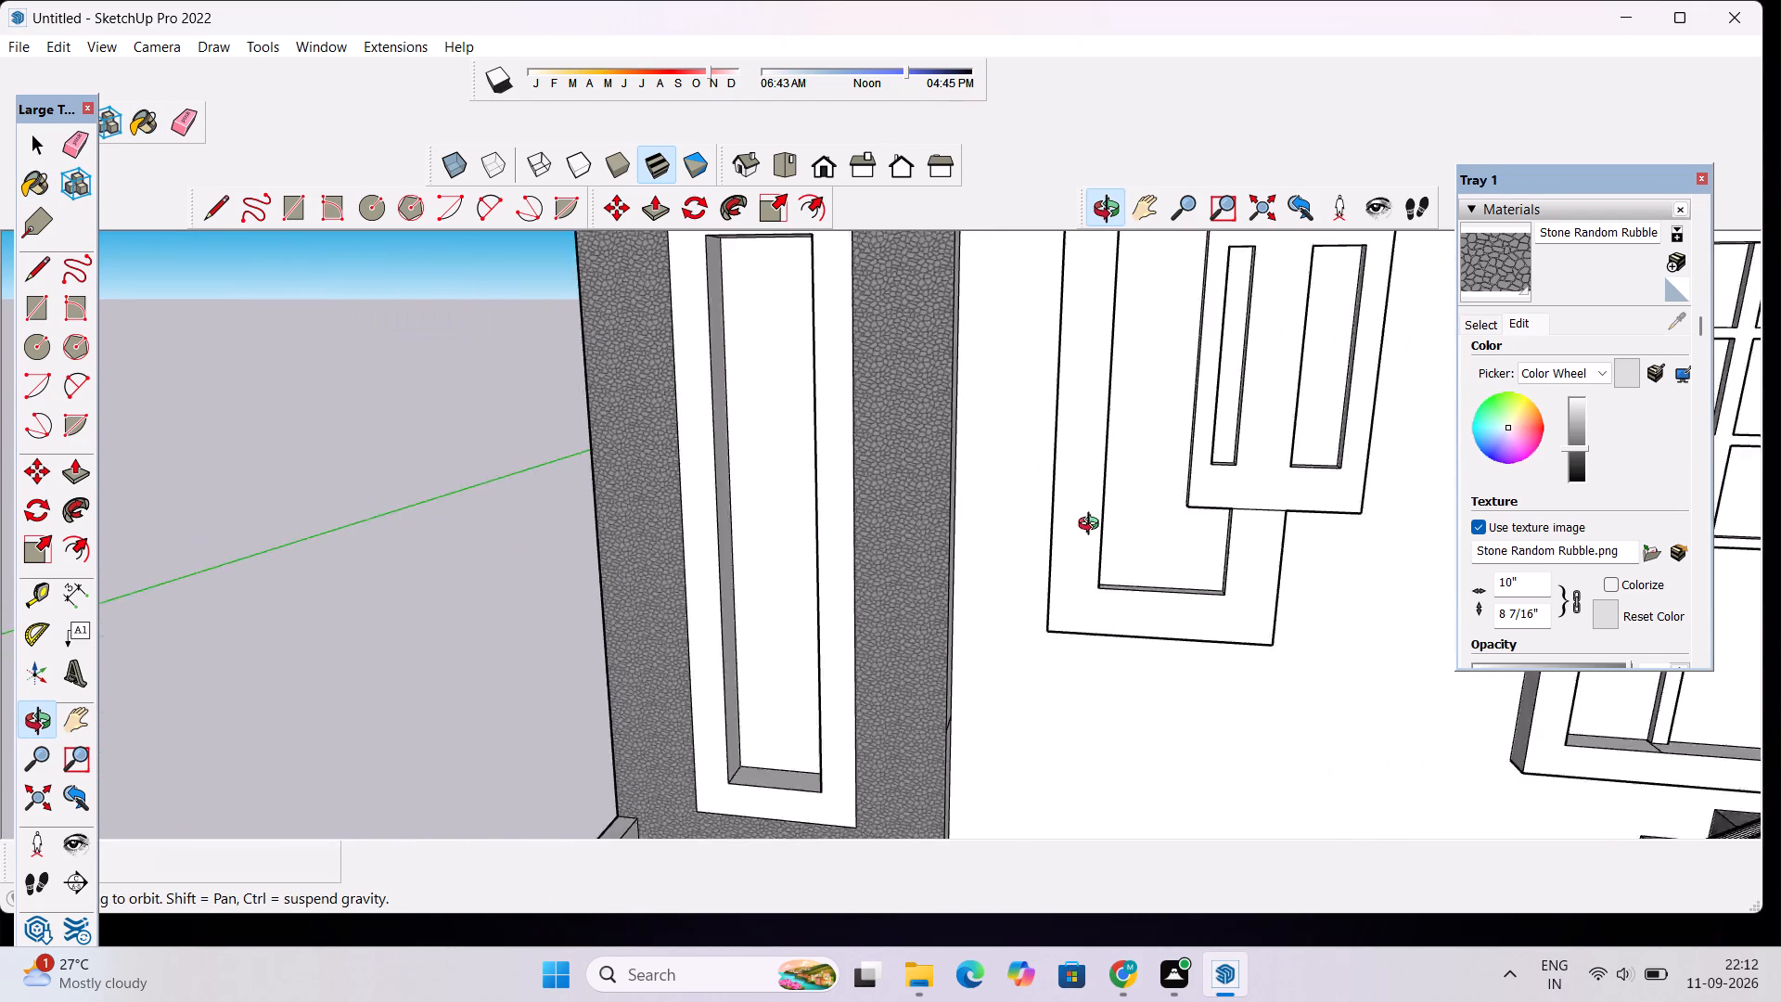
scroll(1093, 526, "down", 15)
scroll(1264, 389, "down", 7)
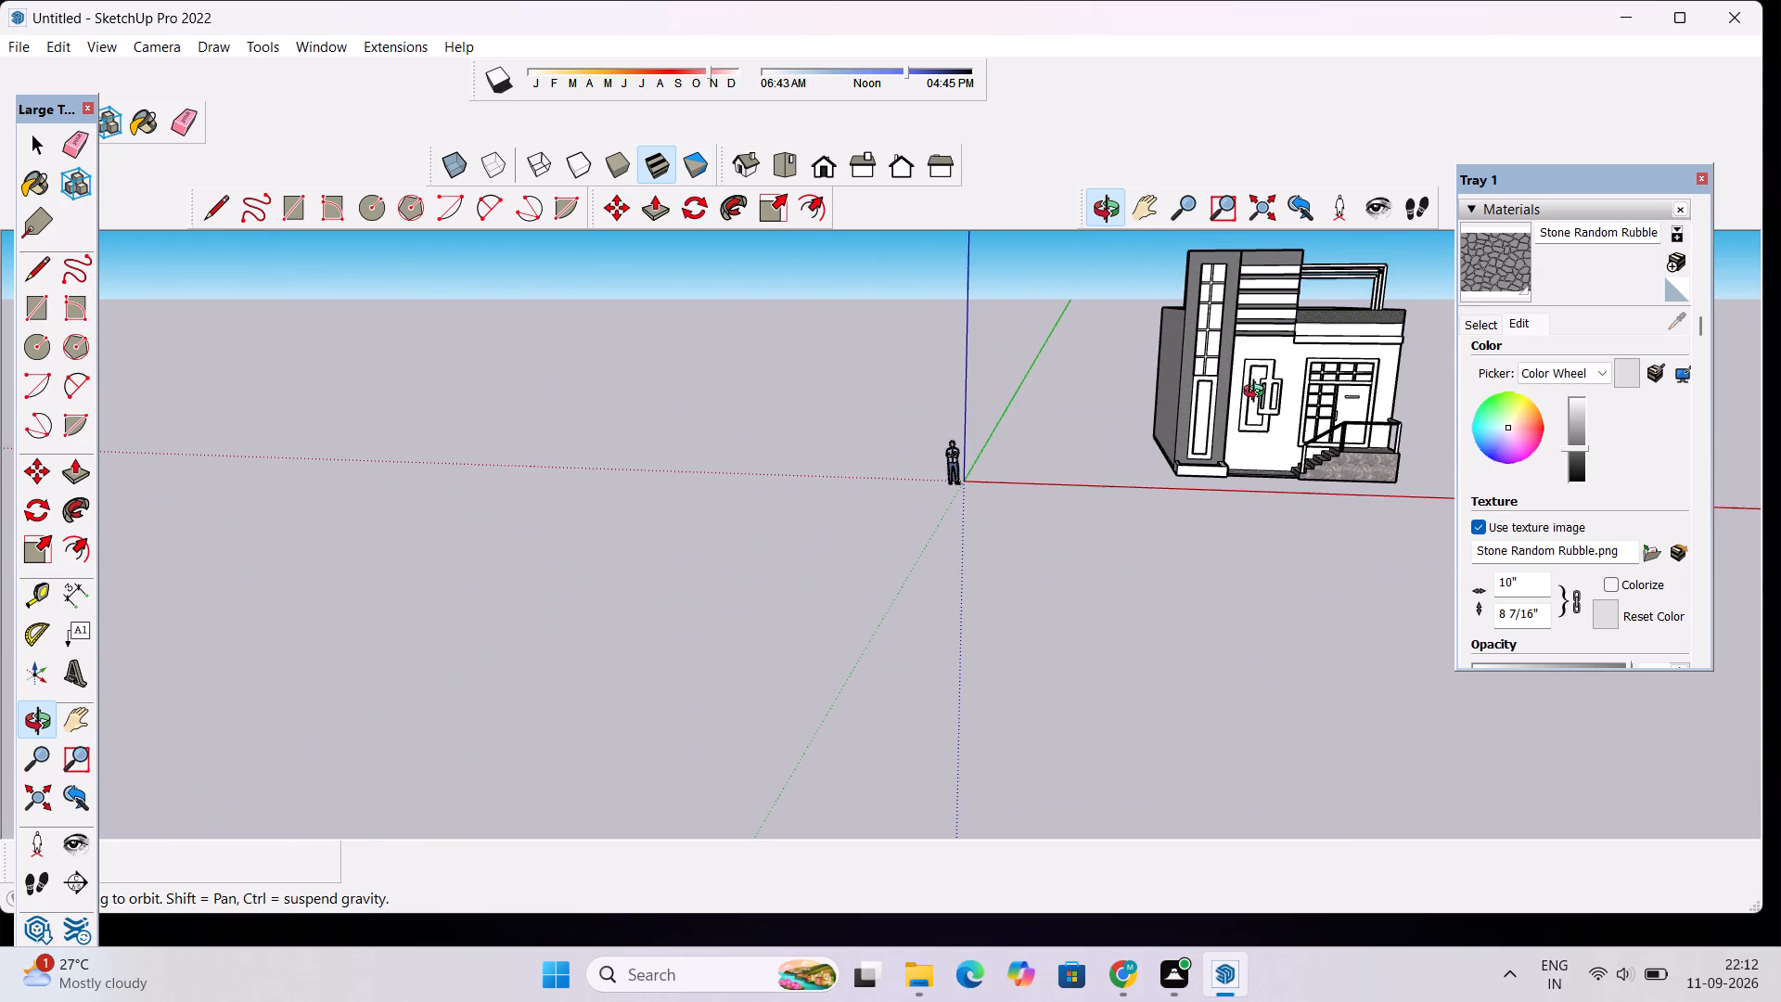
left_click_drag(1274, 362, 835, 424, "shift")
scroll(835, 427, "up", 10, "shift")
left_click_drag(834, 466, 947, 482)
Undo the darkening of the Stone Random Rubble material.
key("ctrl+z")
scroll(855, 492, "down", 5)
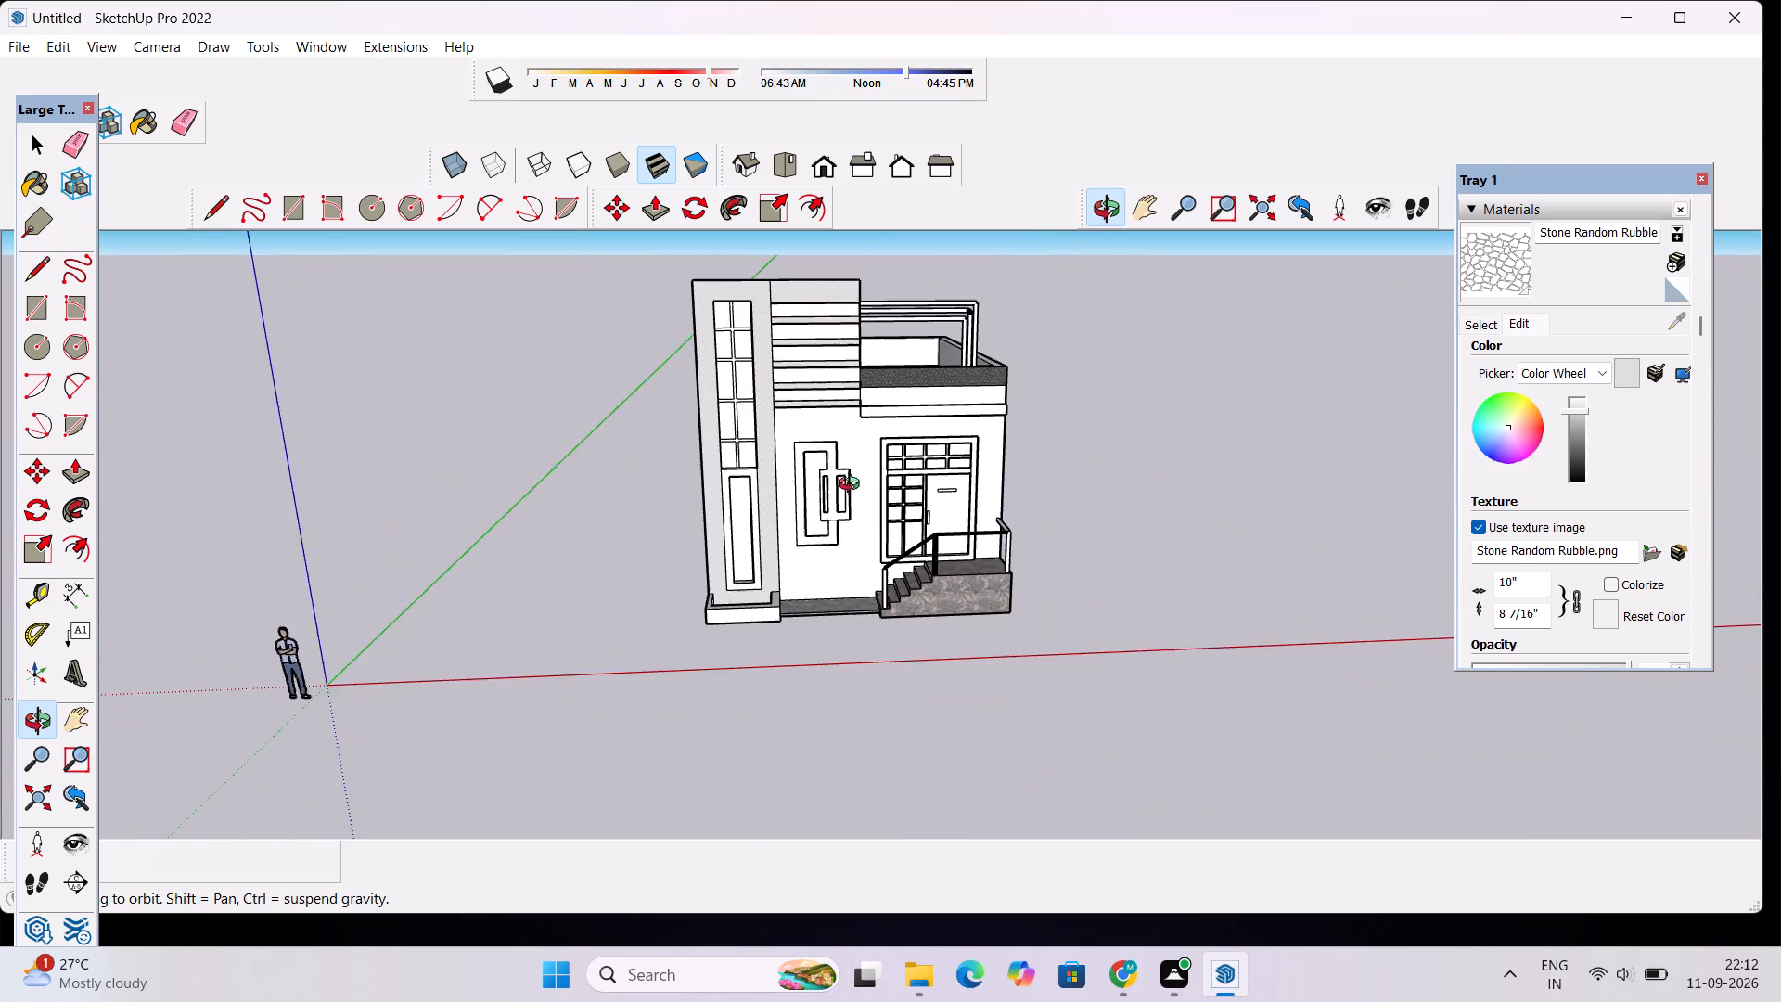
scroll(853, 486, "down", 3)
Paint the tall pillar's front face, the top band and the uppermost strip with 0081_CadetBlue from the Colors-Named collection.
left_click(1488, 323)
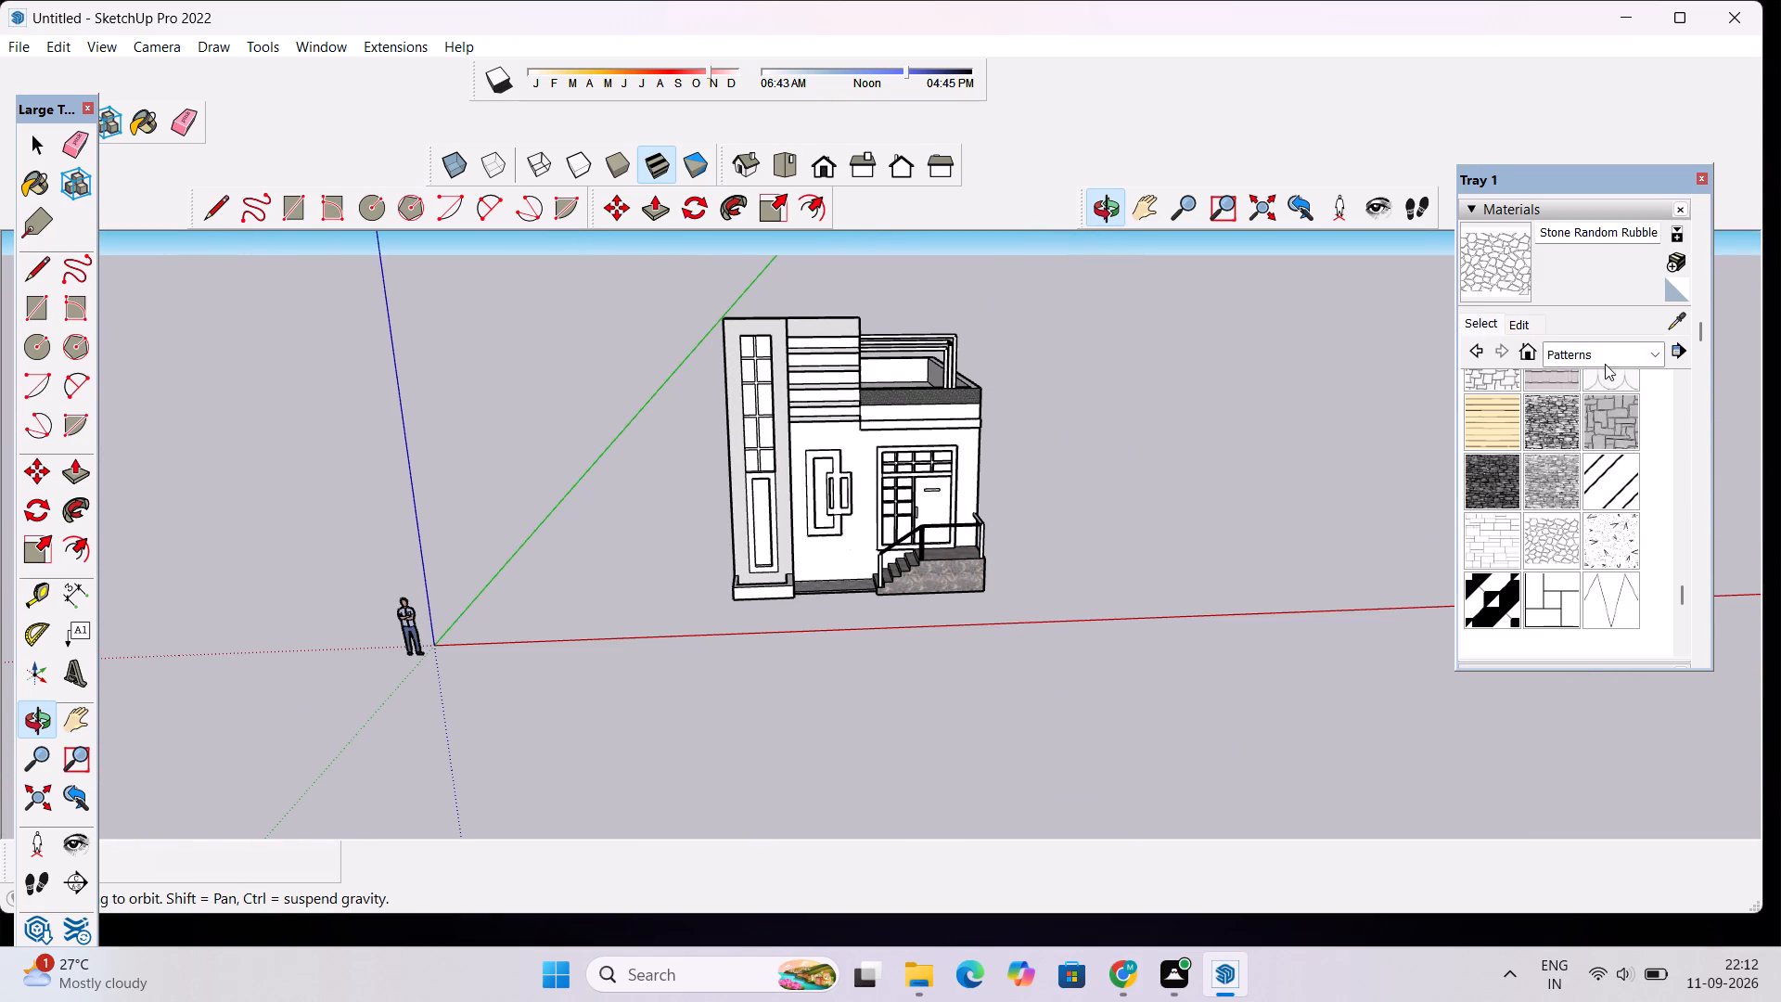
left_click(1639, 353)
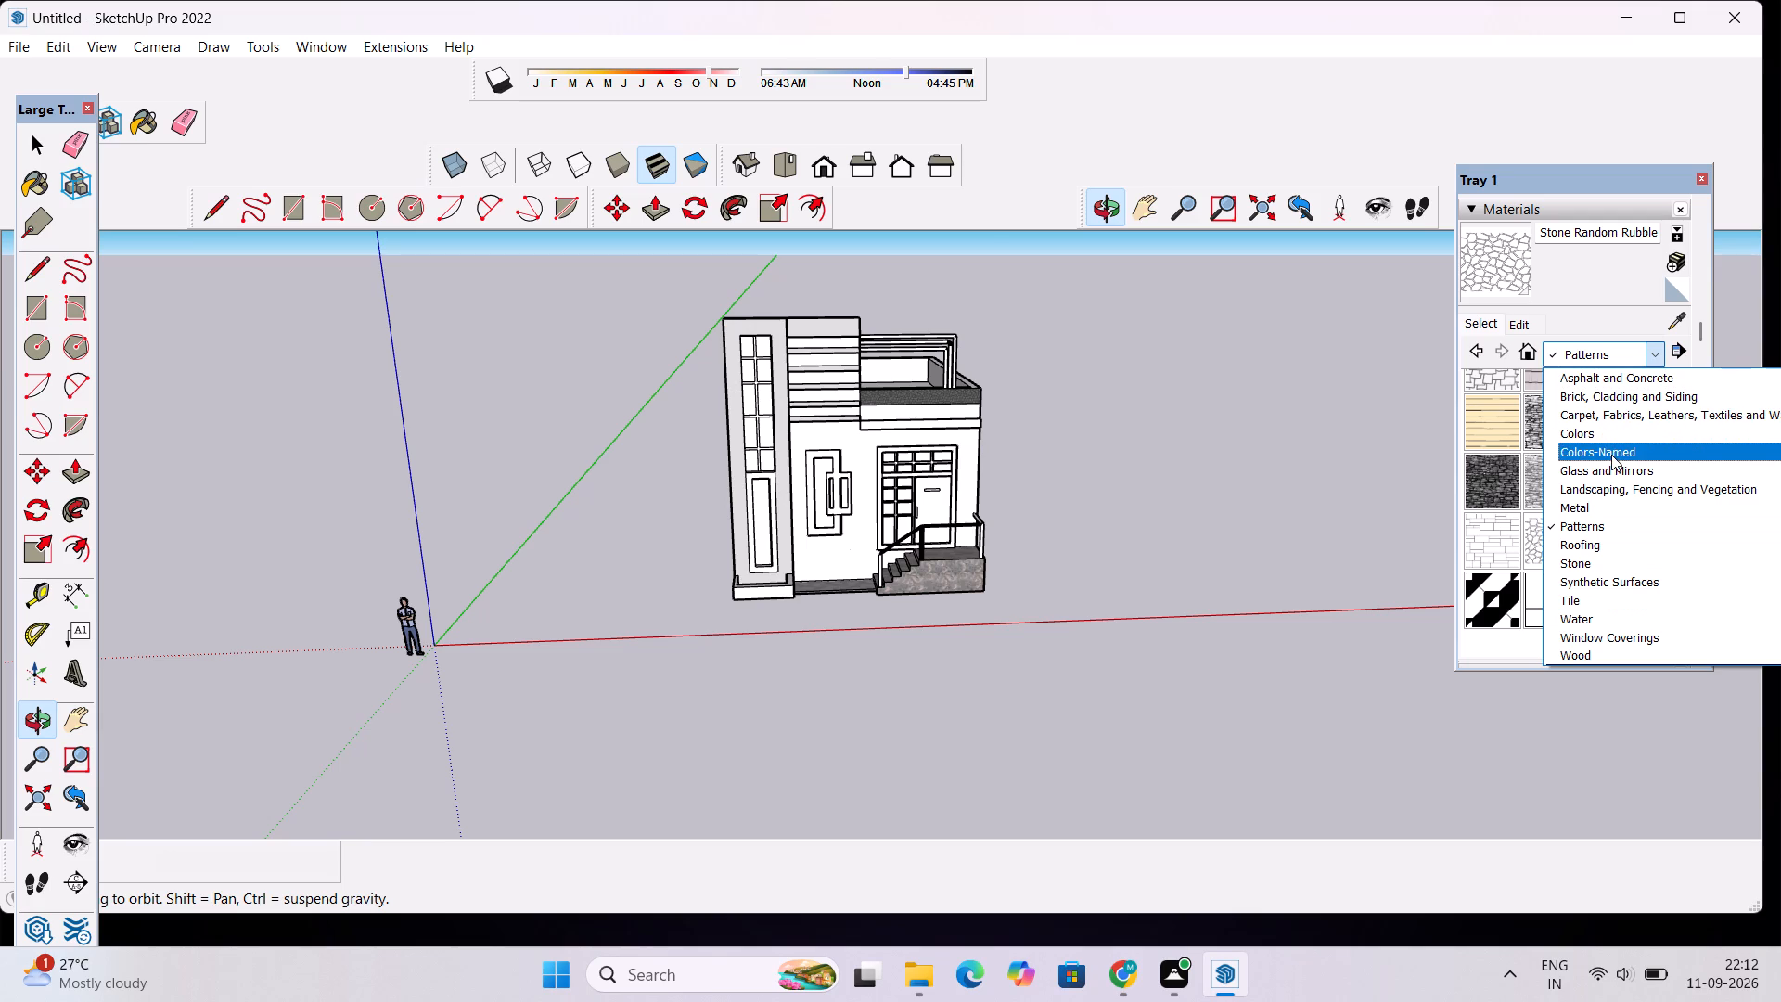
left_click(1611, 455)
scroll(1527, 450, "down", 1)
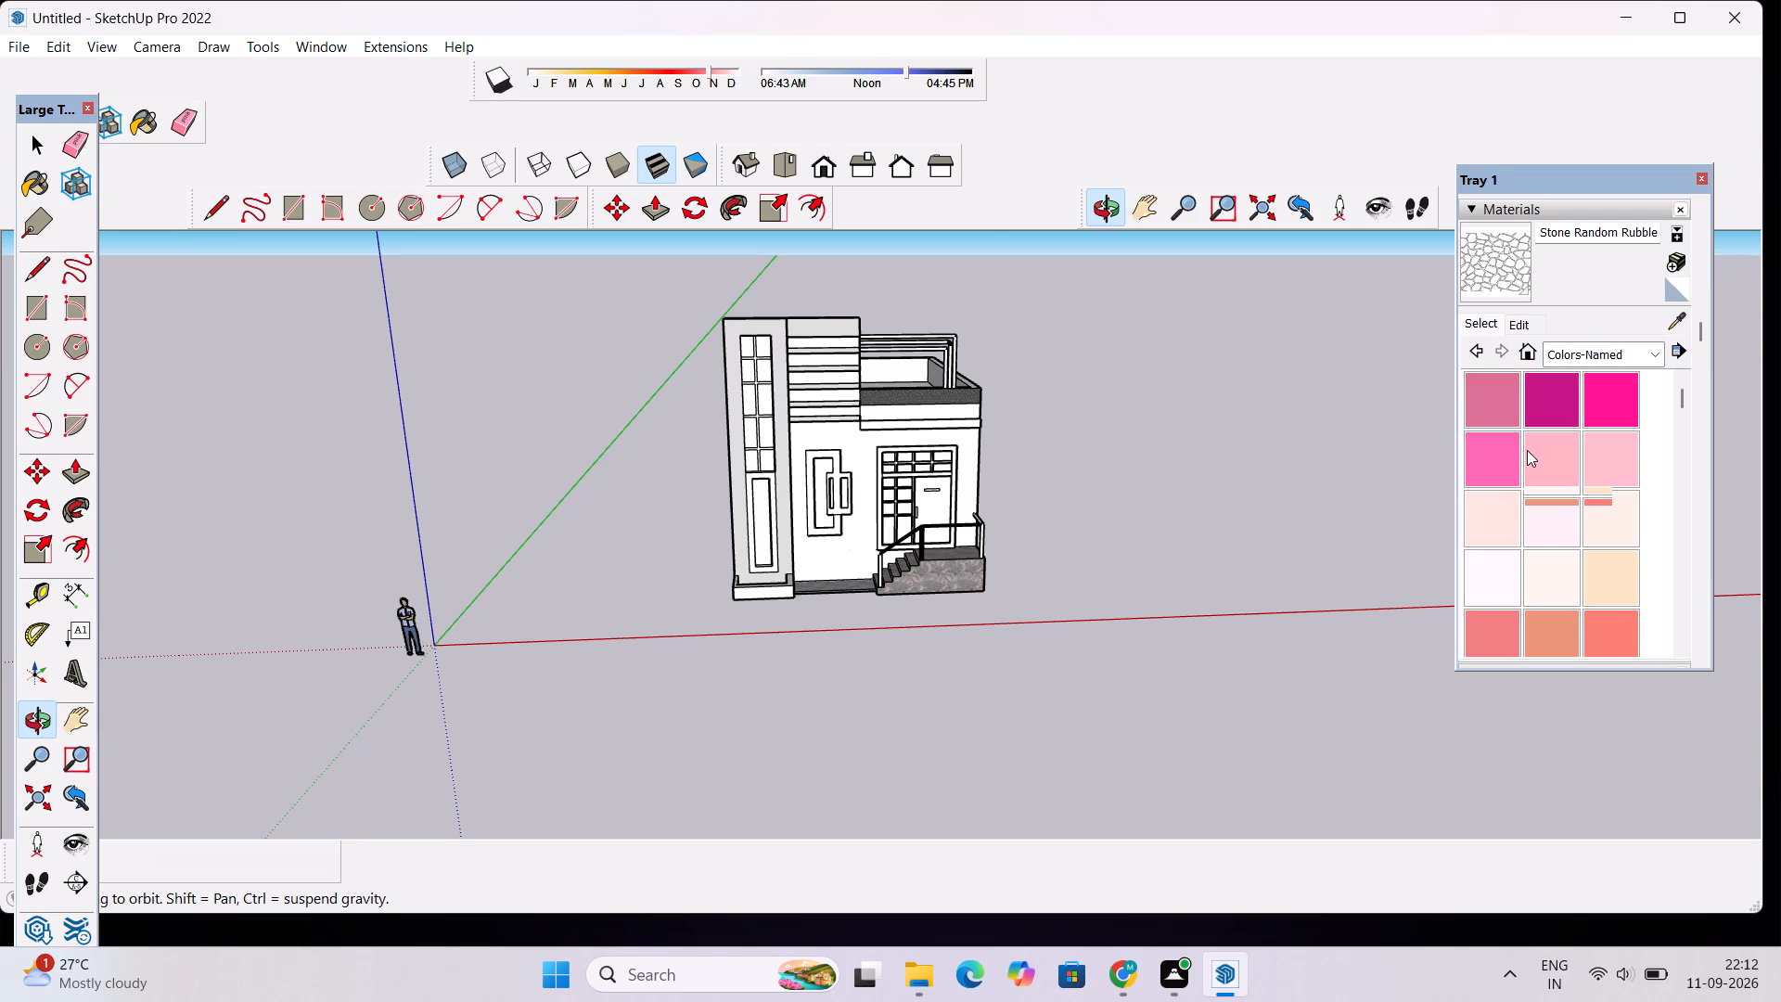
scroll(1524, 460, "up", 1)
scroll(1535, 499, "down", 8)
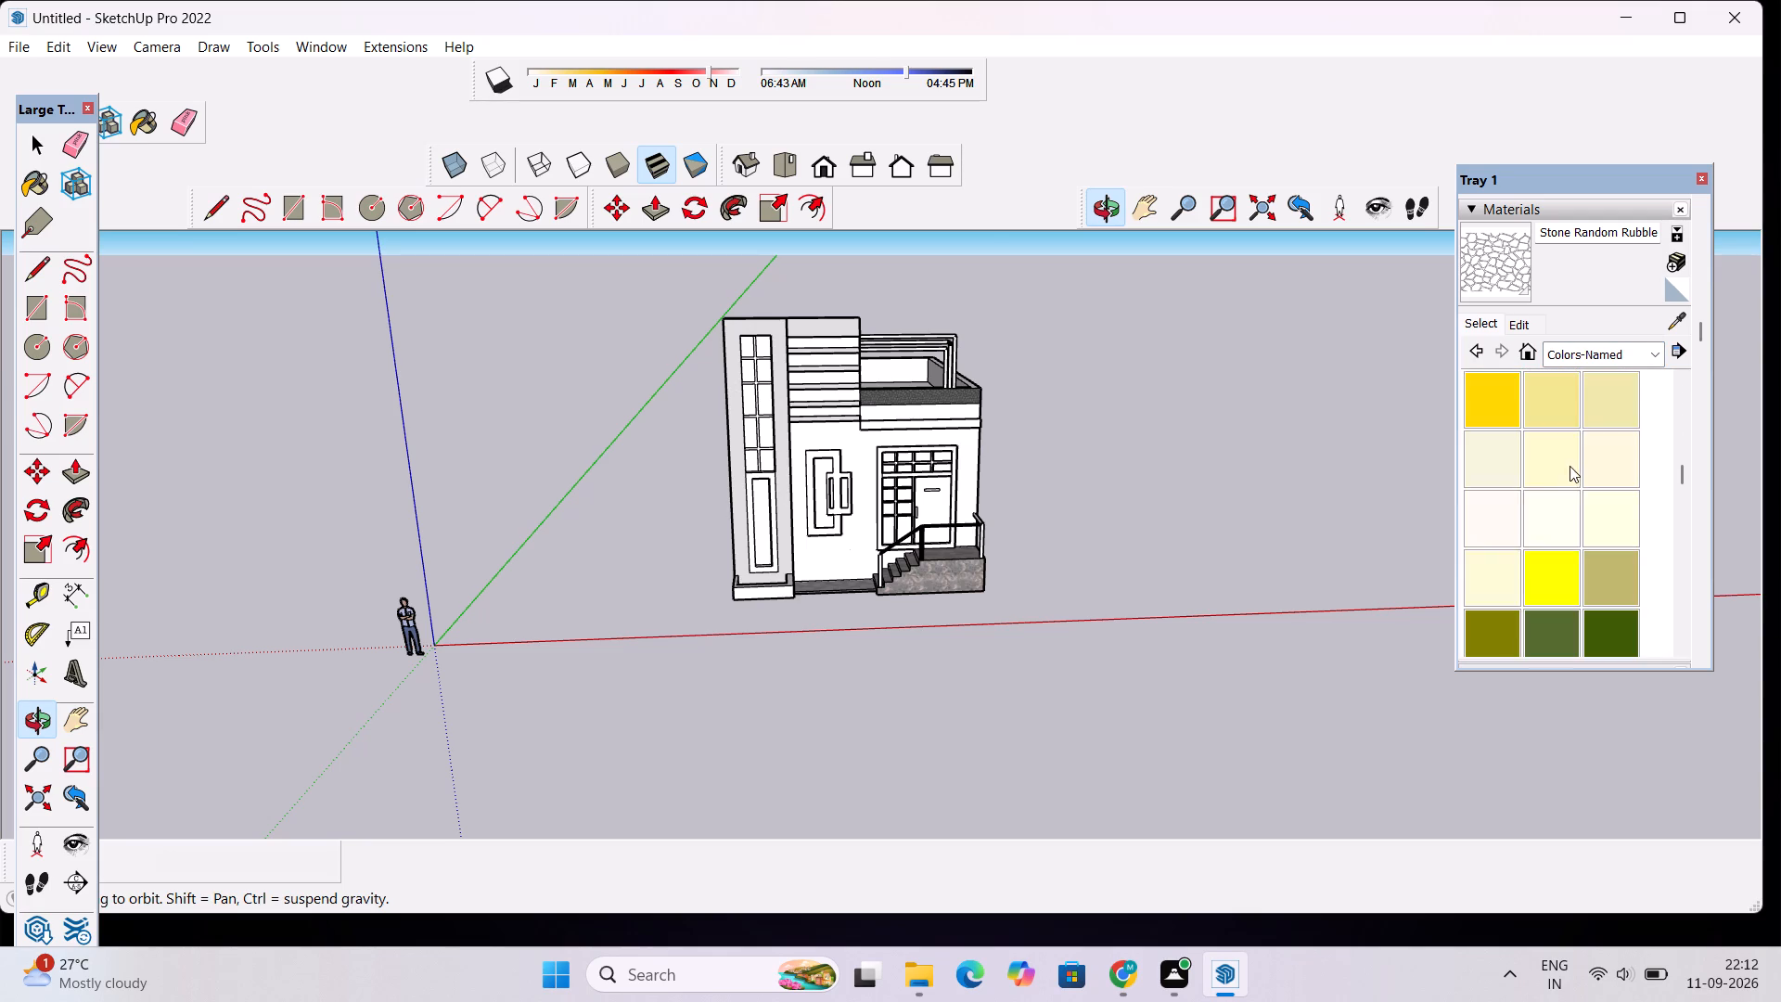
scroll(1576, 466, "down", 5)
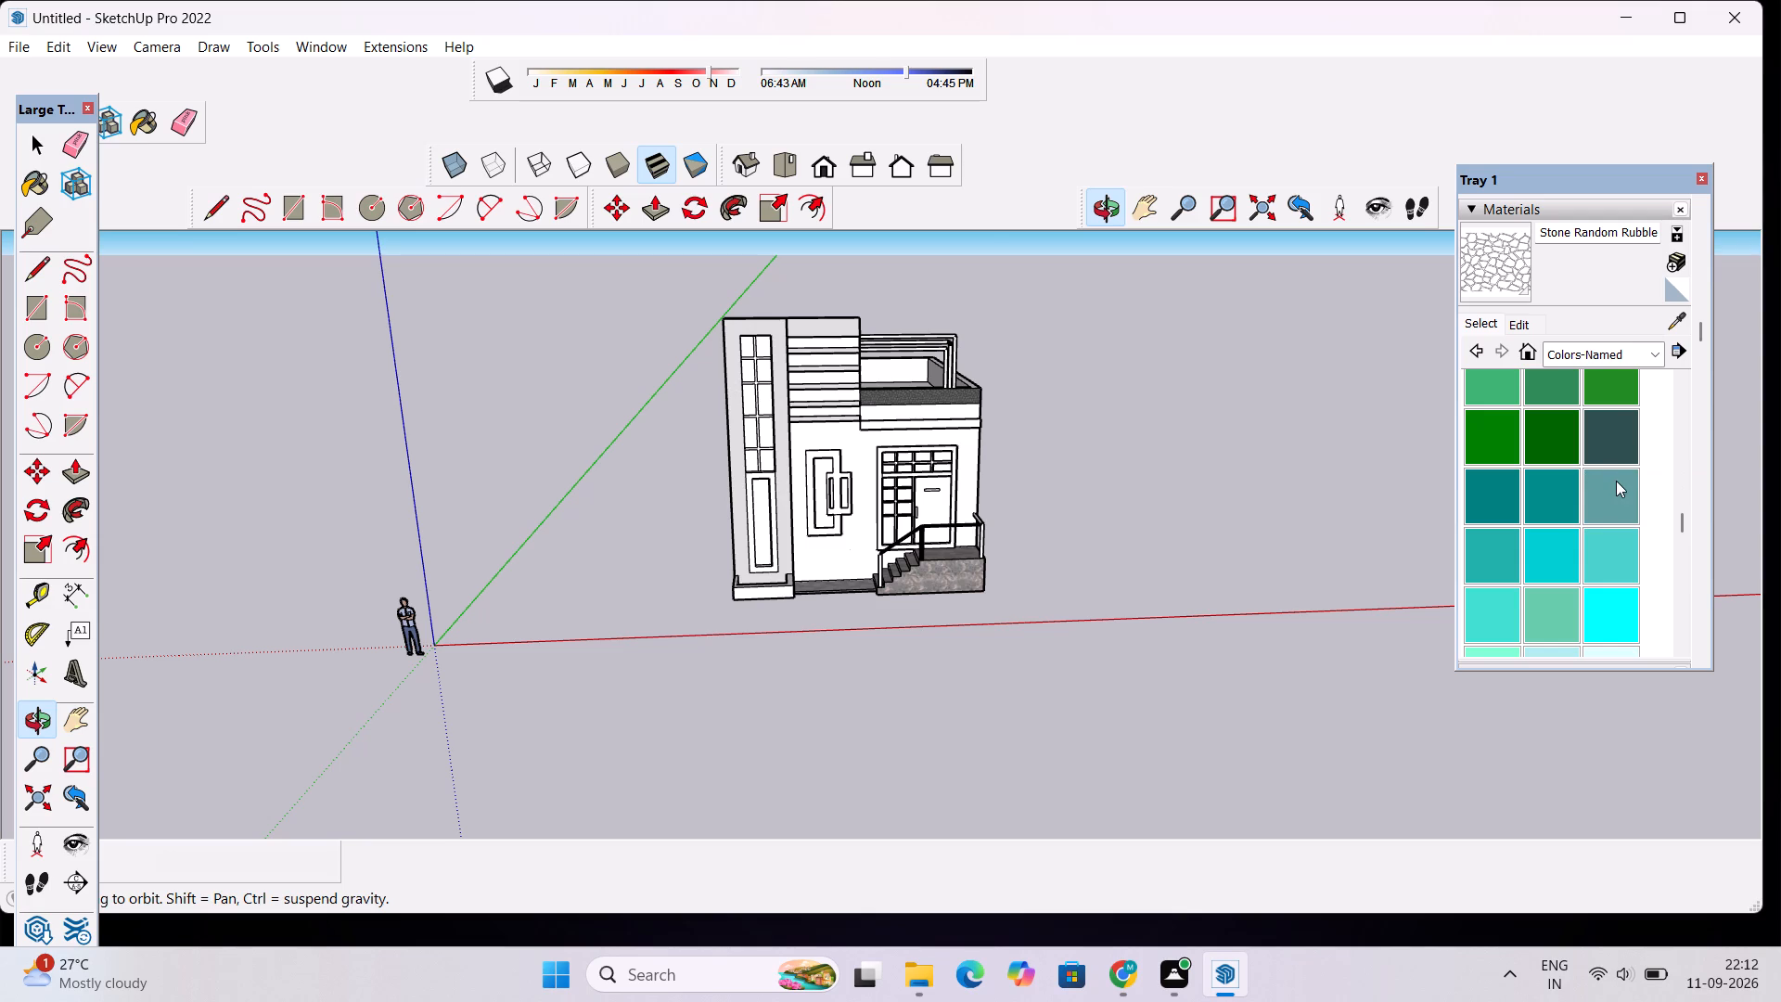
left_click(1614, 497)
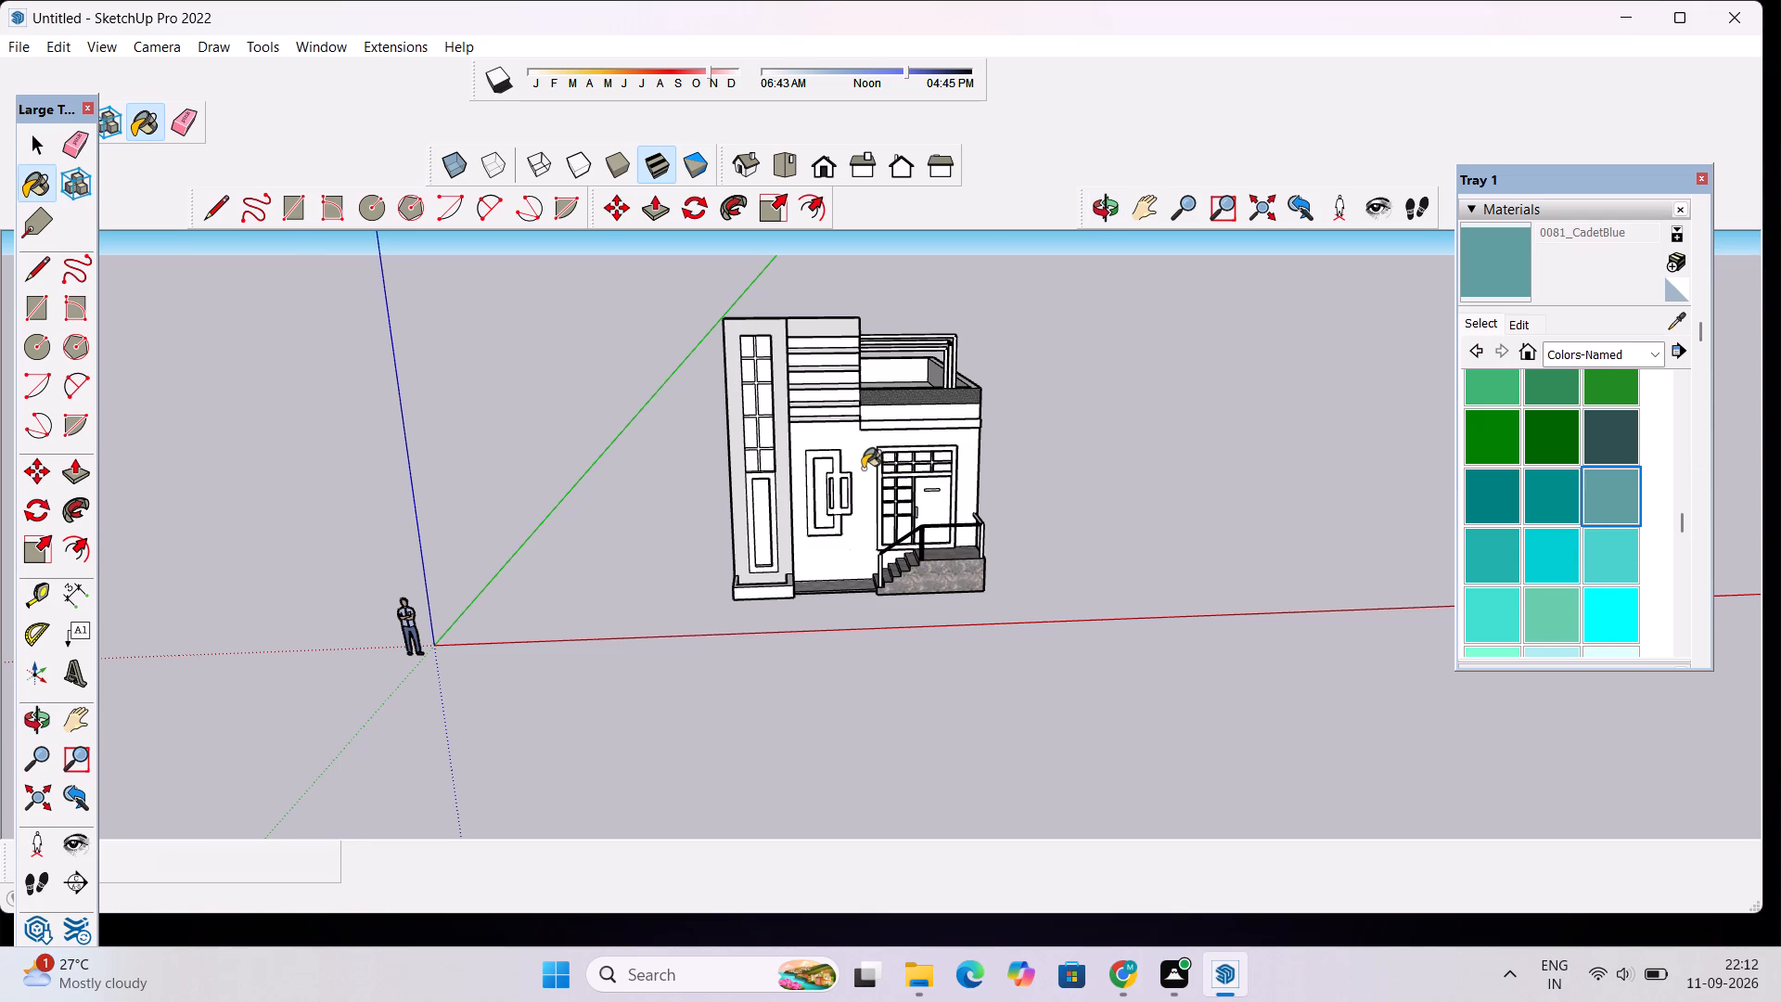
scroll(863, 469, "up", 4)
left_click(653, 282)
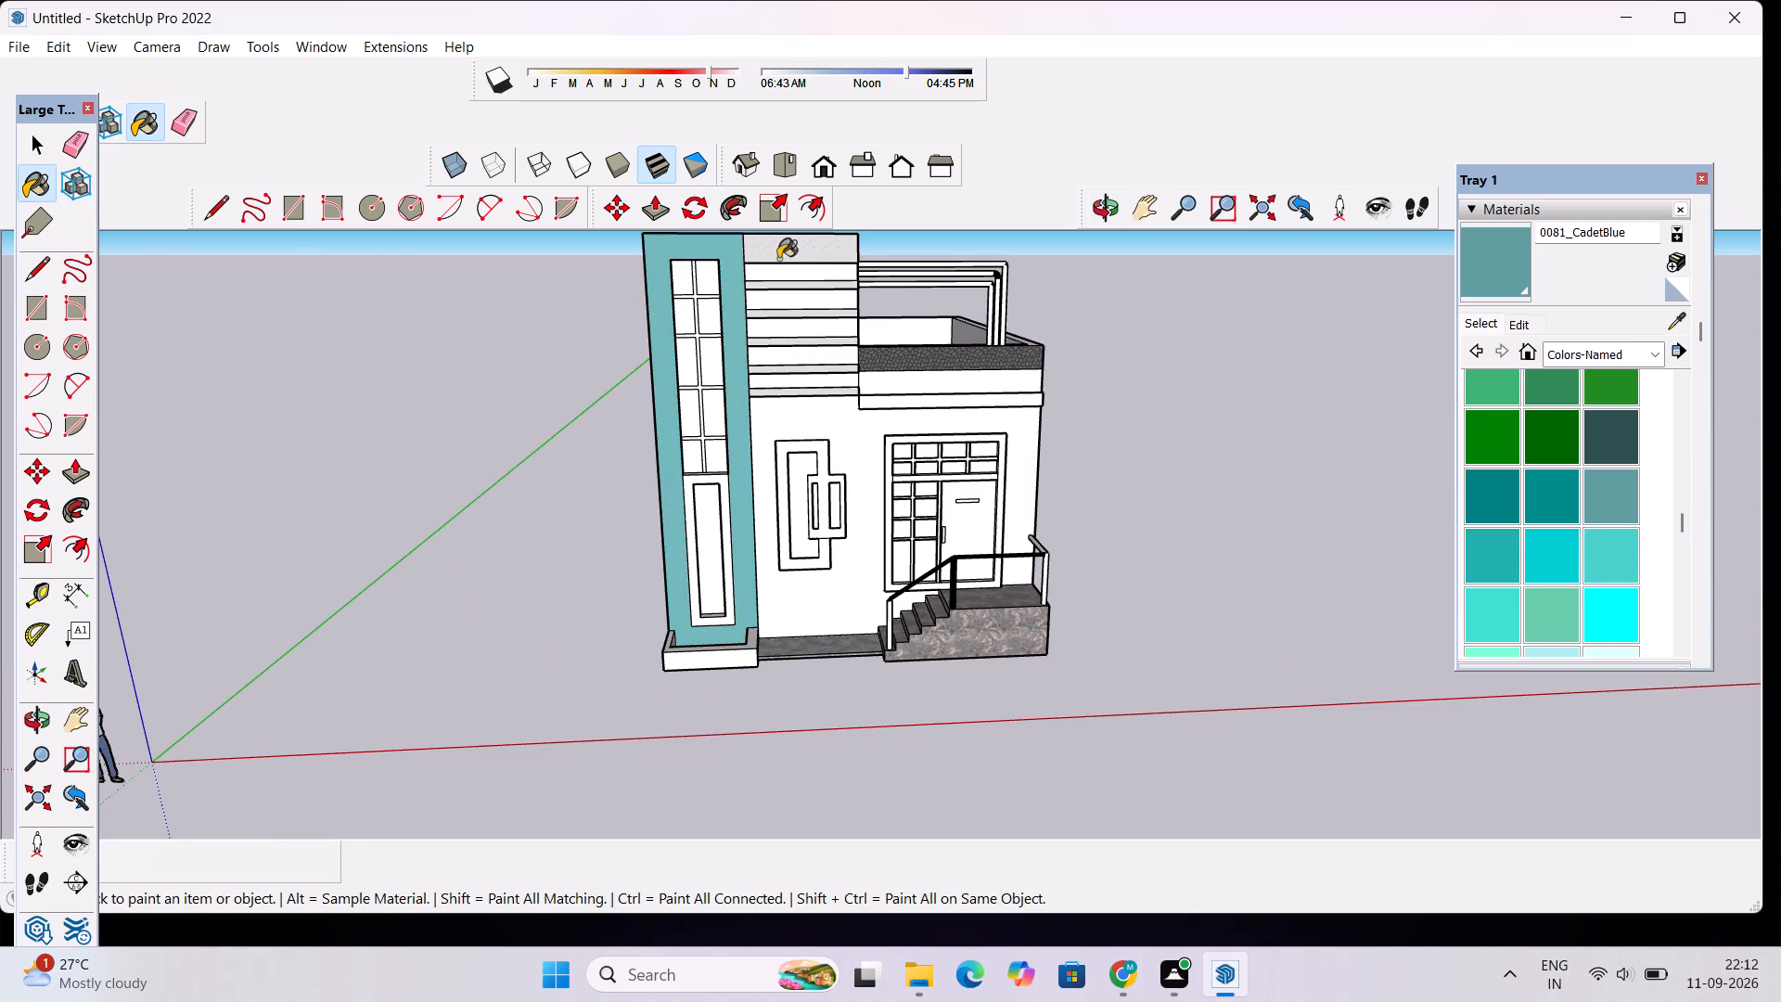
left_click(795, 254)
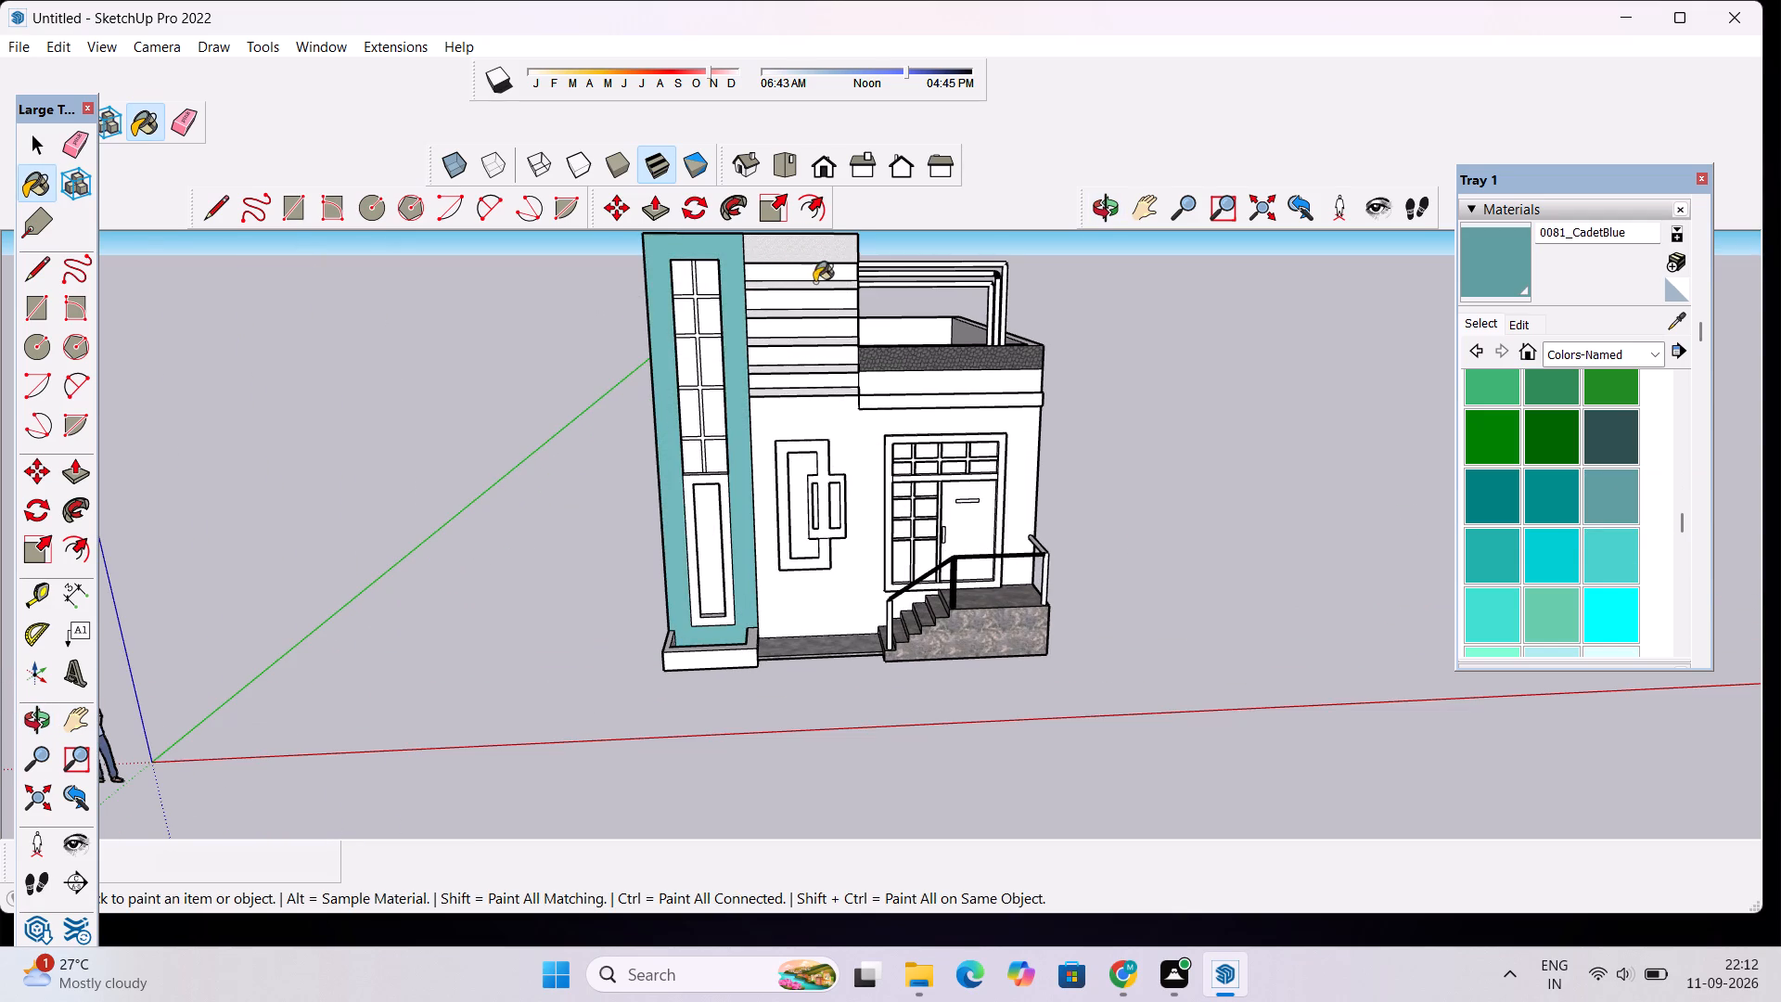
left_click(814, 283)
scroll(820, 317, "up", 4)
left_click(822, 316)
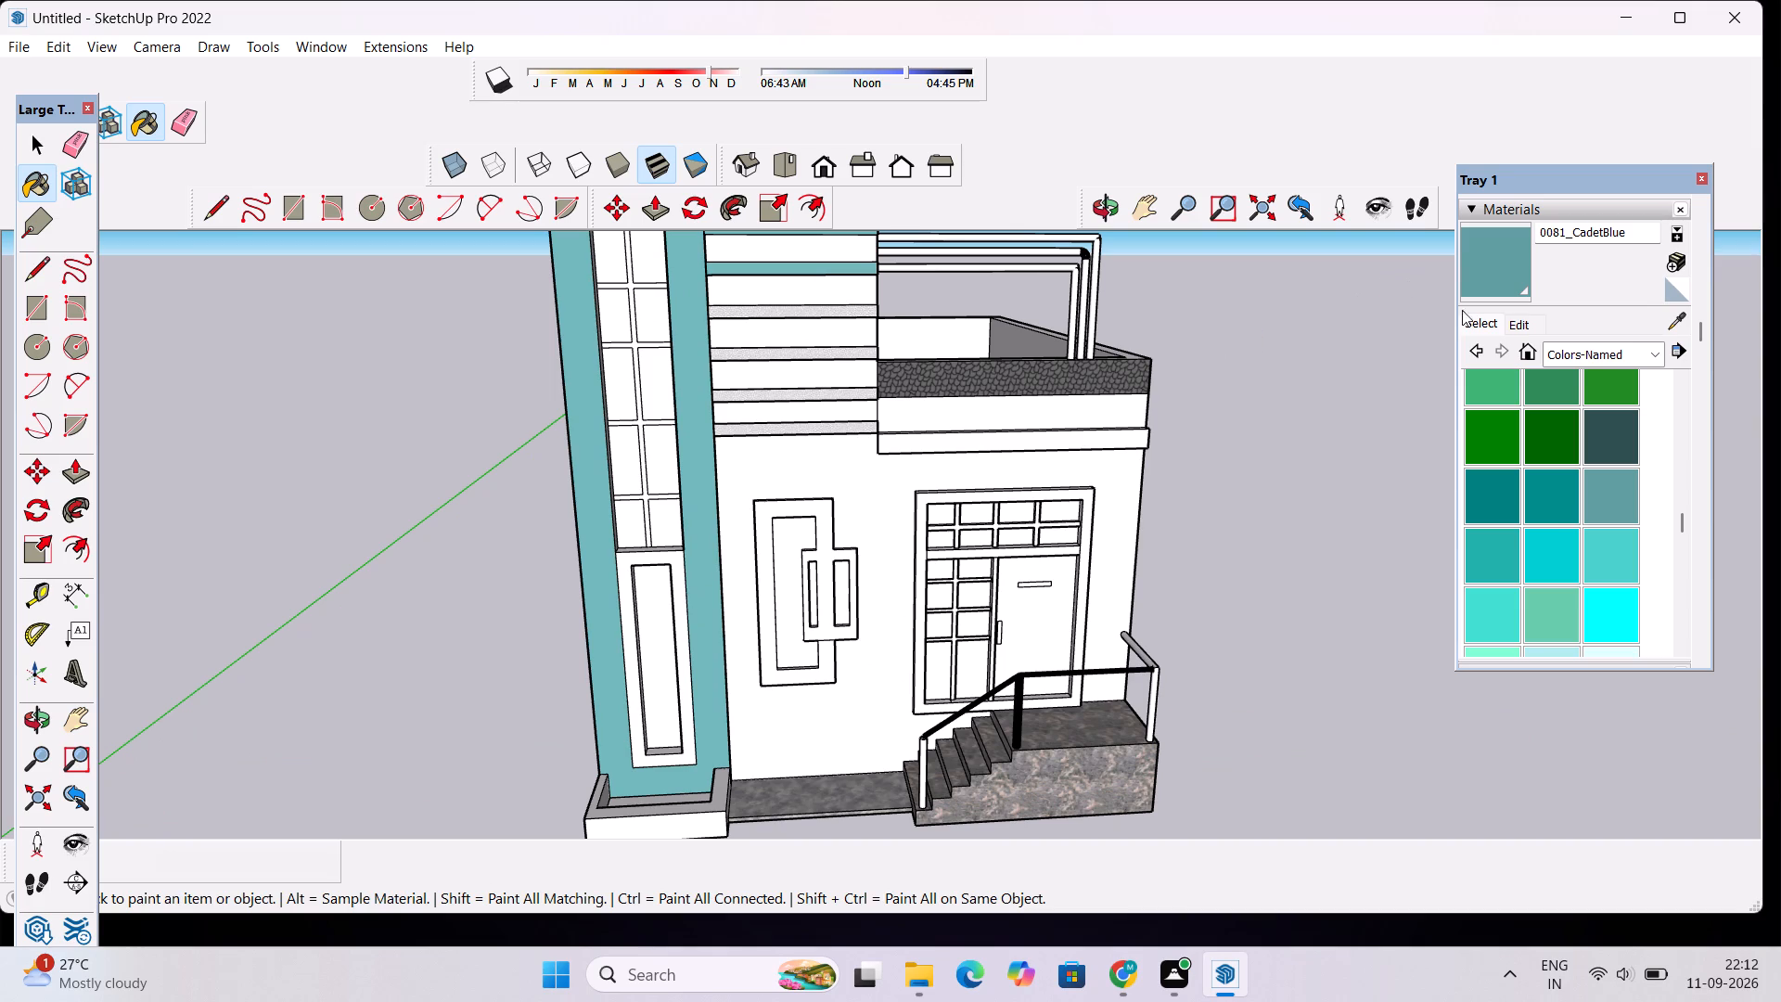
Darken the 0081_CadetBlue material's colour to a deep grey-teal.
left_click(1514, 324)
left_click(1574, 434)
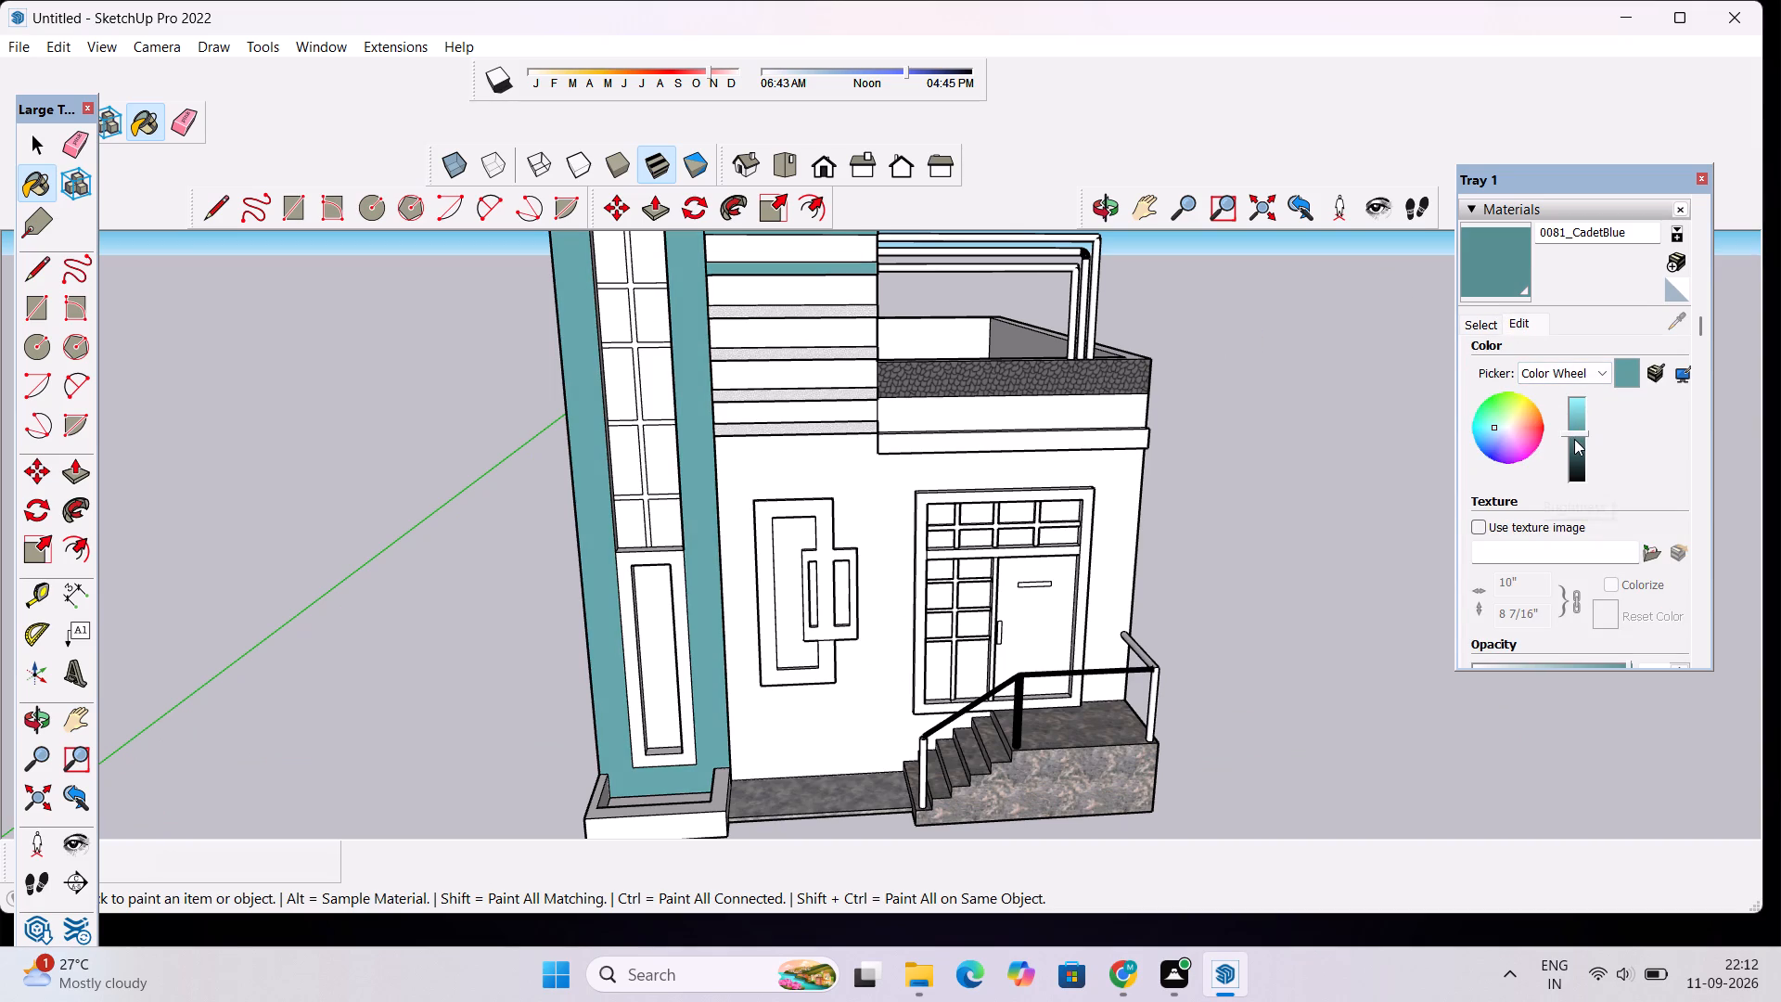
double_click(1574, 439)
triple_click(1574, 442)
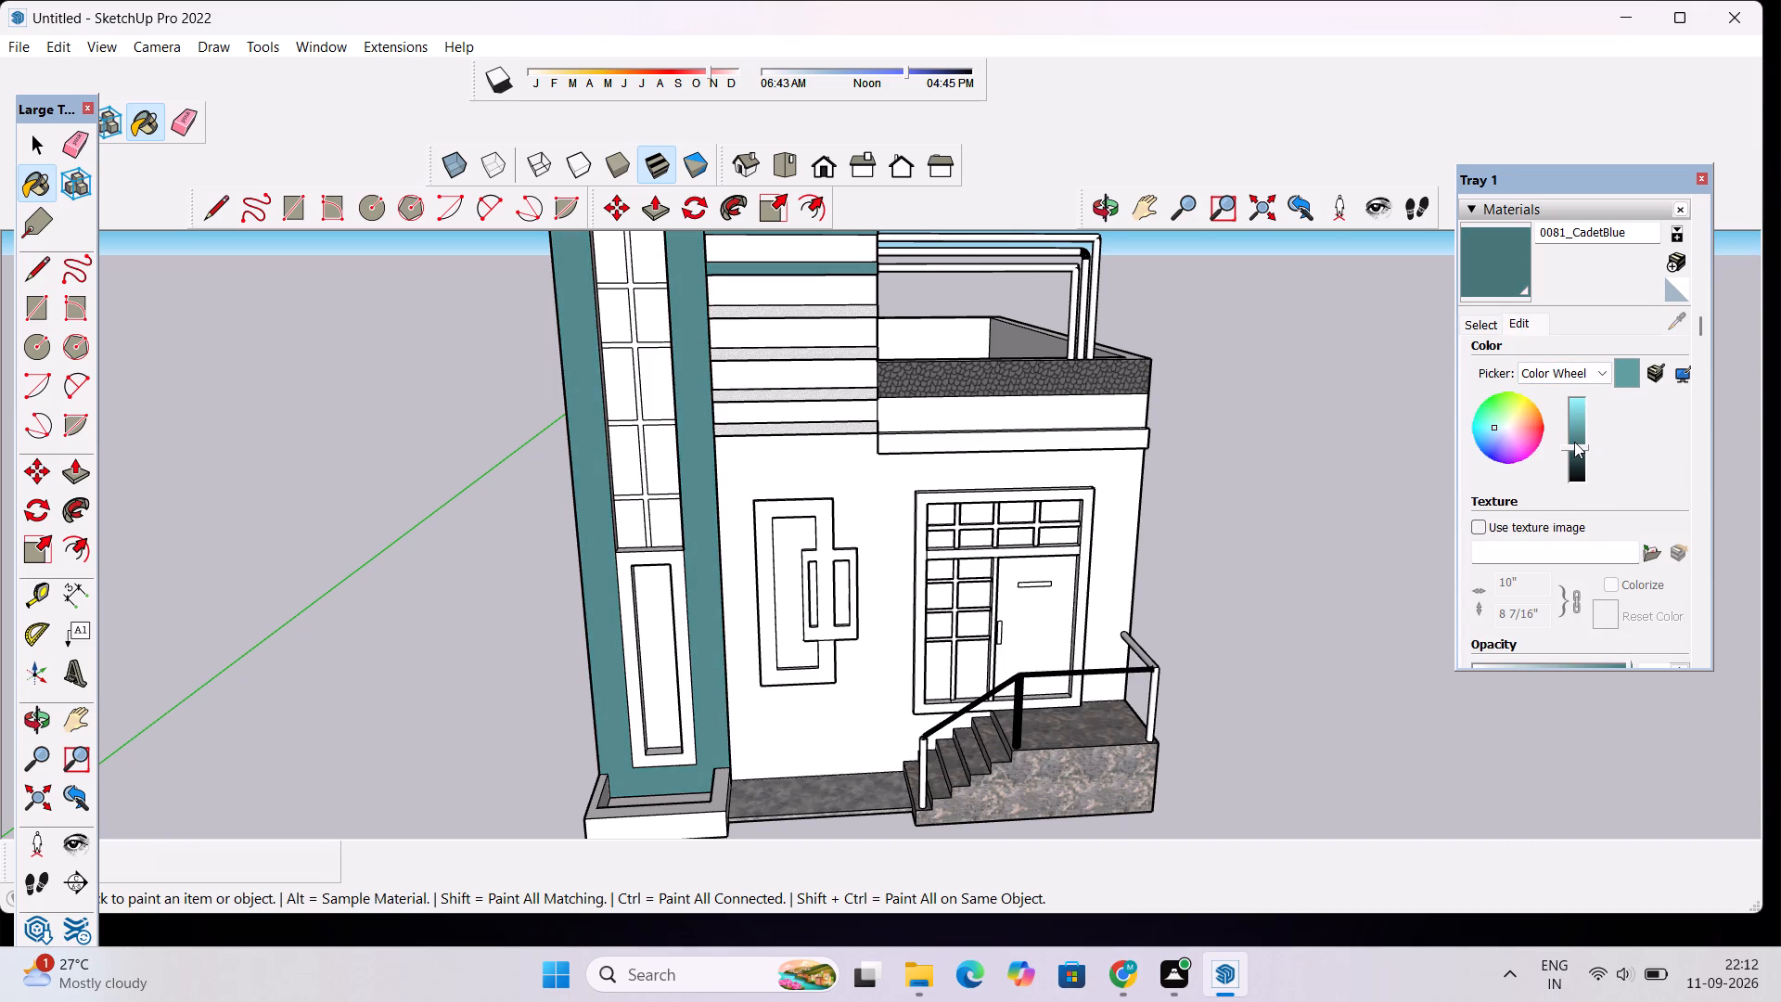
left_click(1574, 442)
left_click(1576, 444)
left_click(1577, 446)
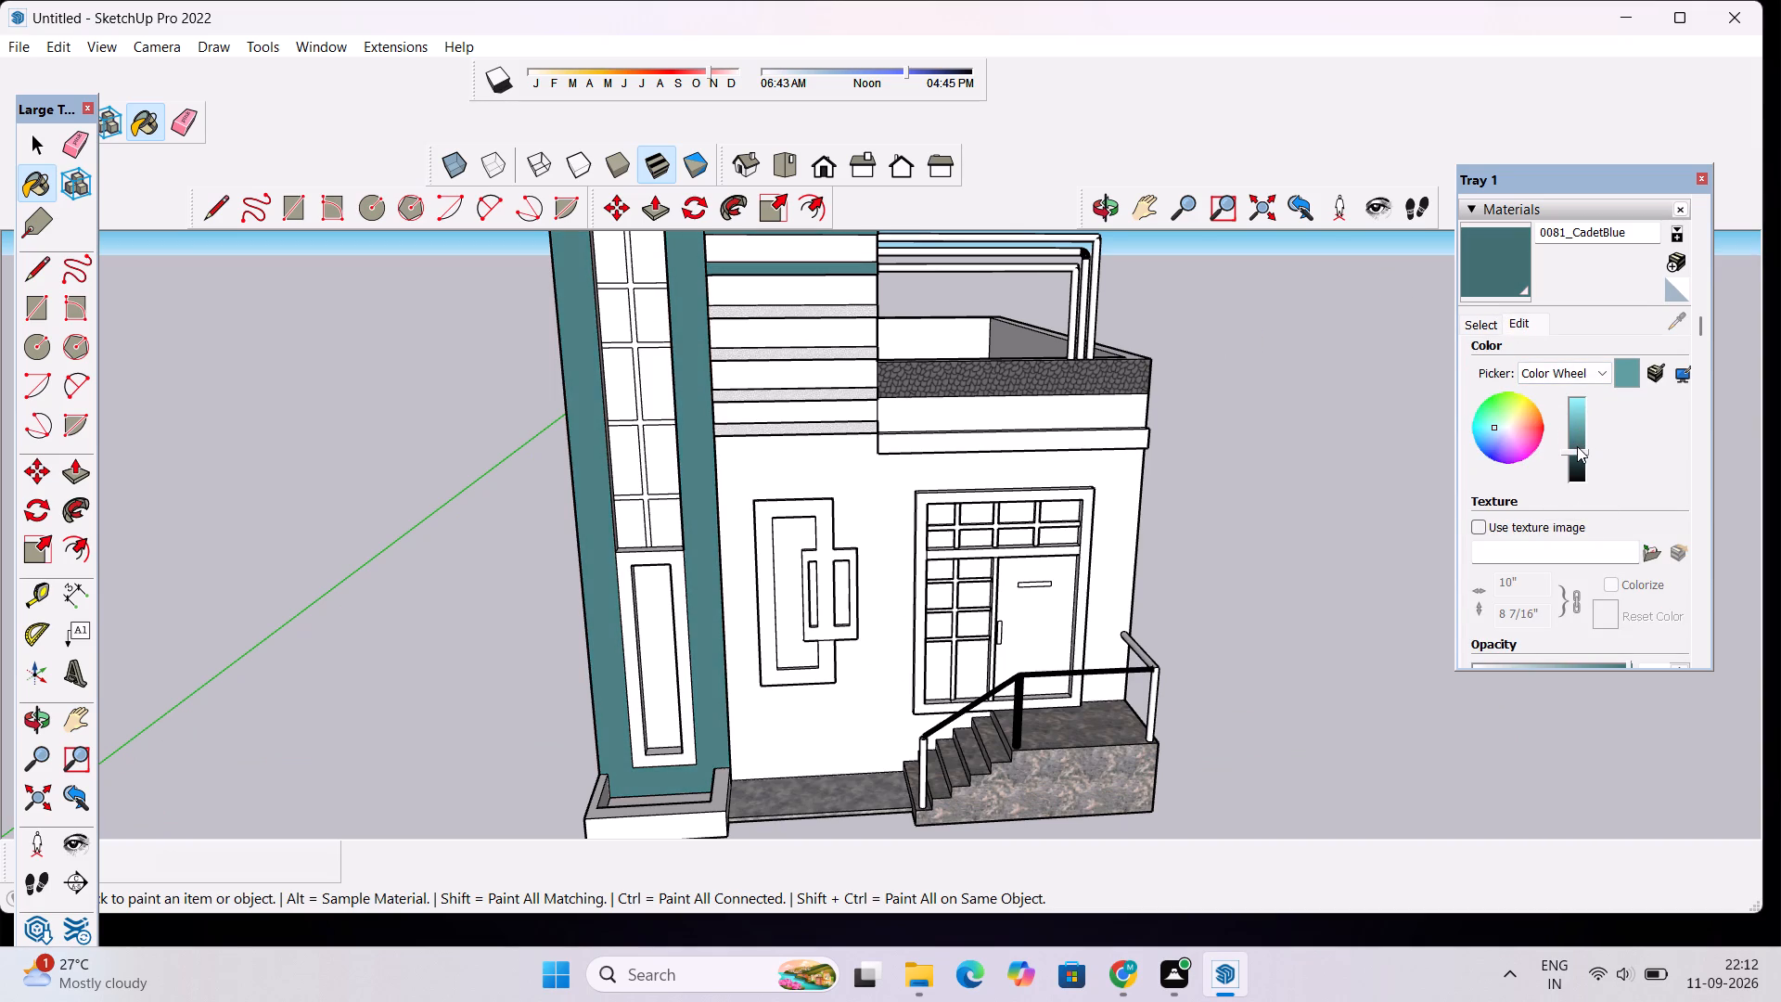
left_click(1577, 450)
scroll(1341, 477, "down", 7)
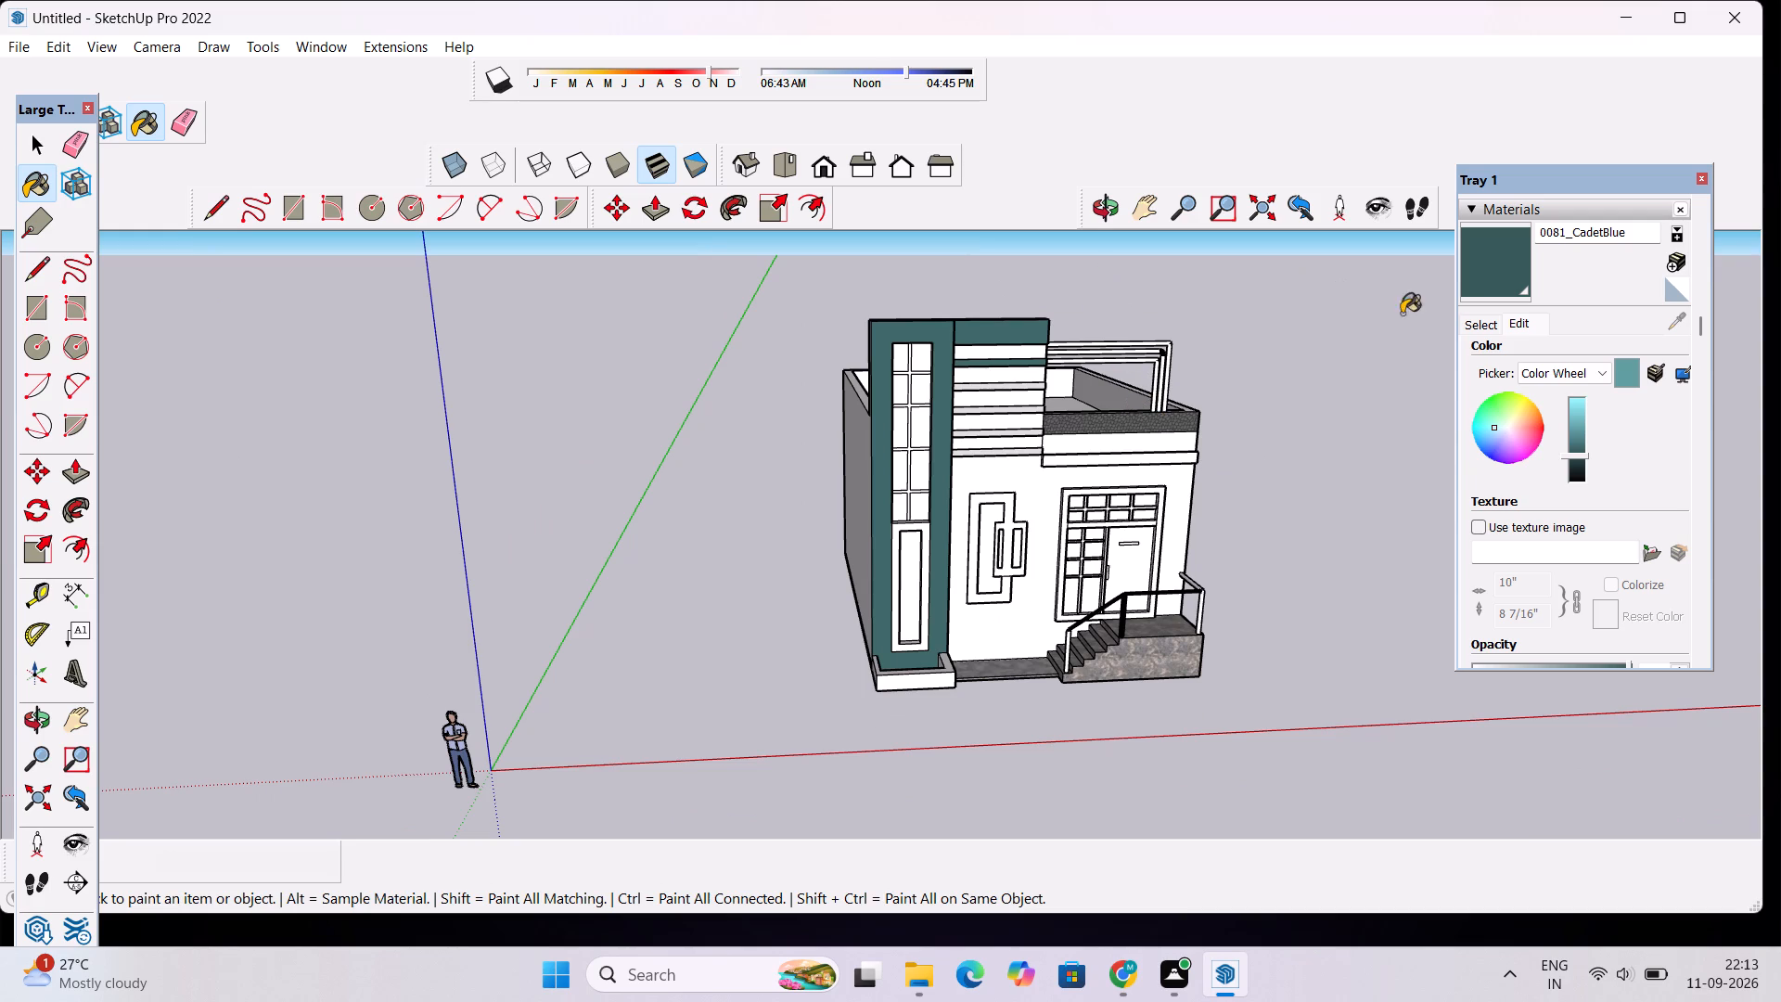
Paint the tall pillar's front face and the top band with 0079_Teal from the Colors-Named collection.
left_click(1488, 328)
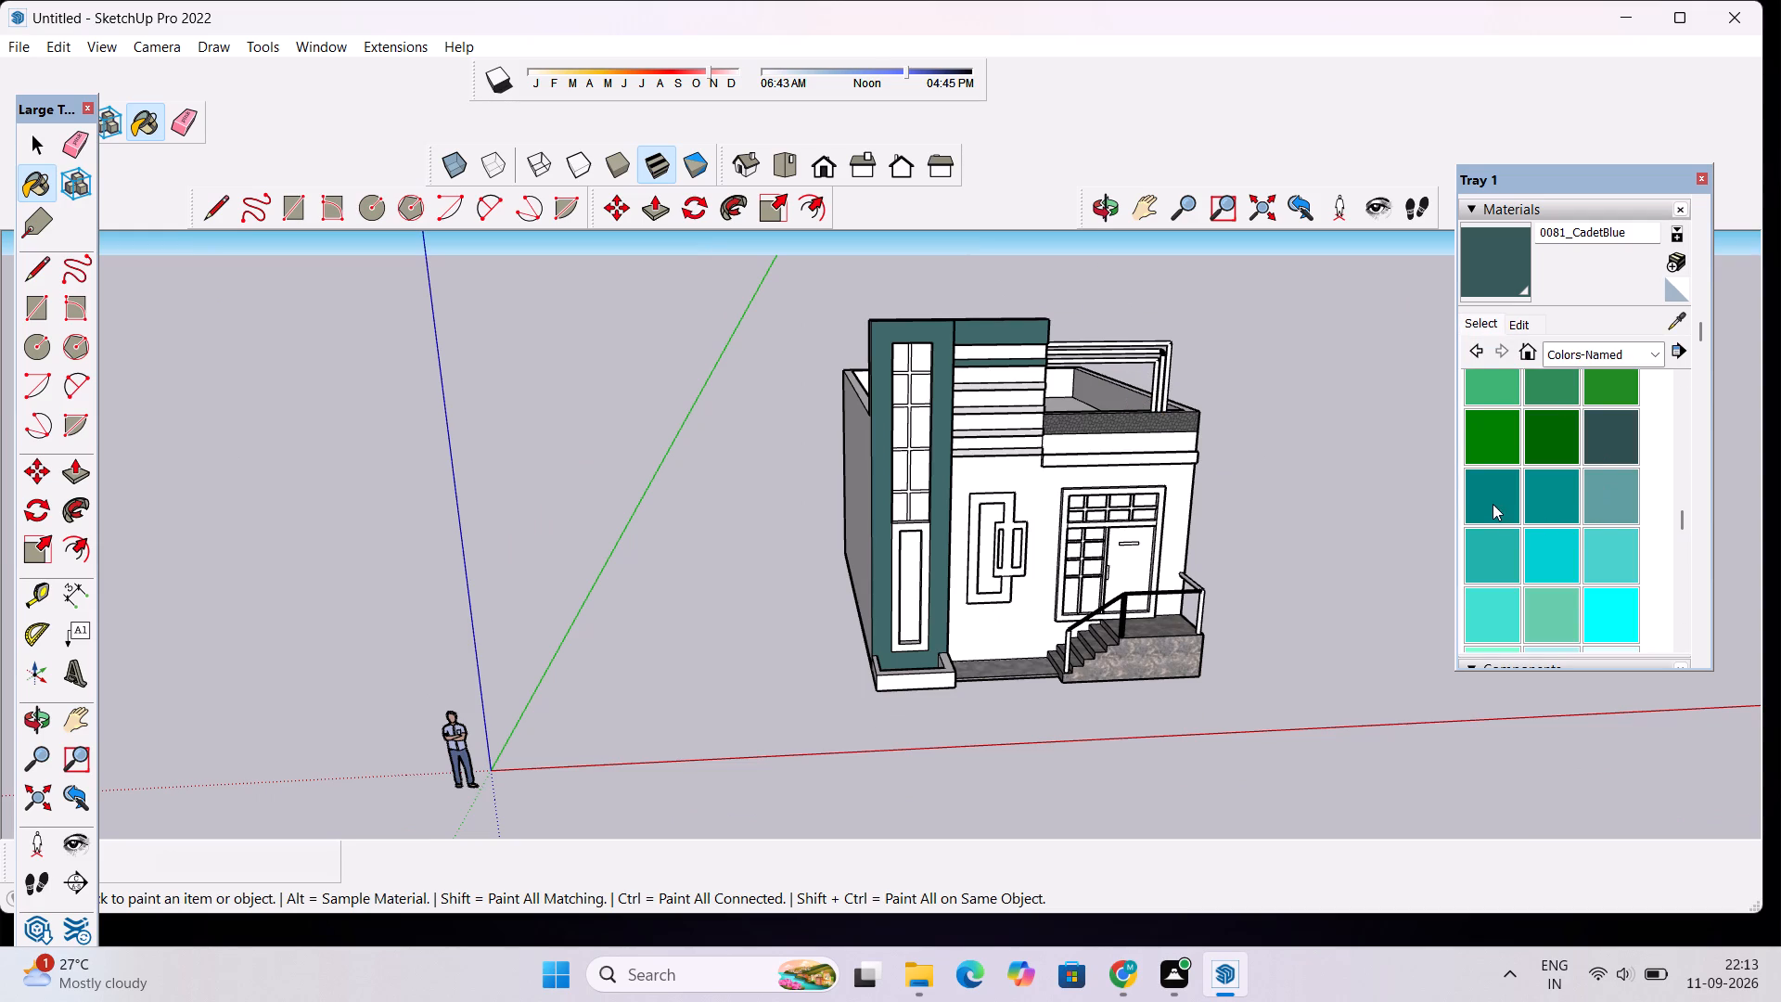
scroll(1577, 492, "down", 4)
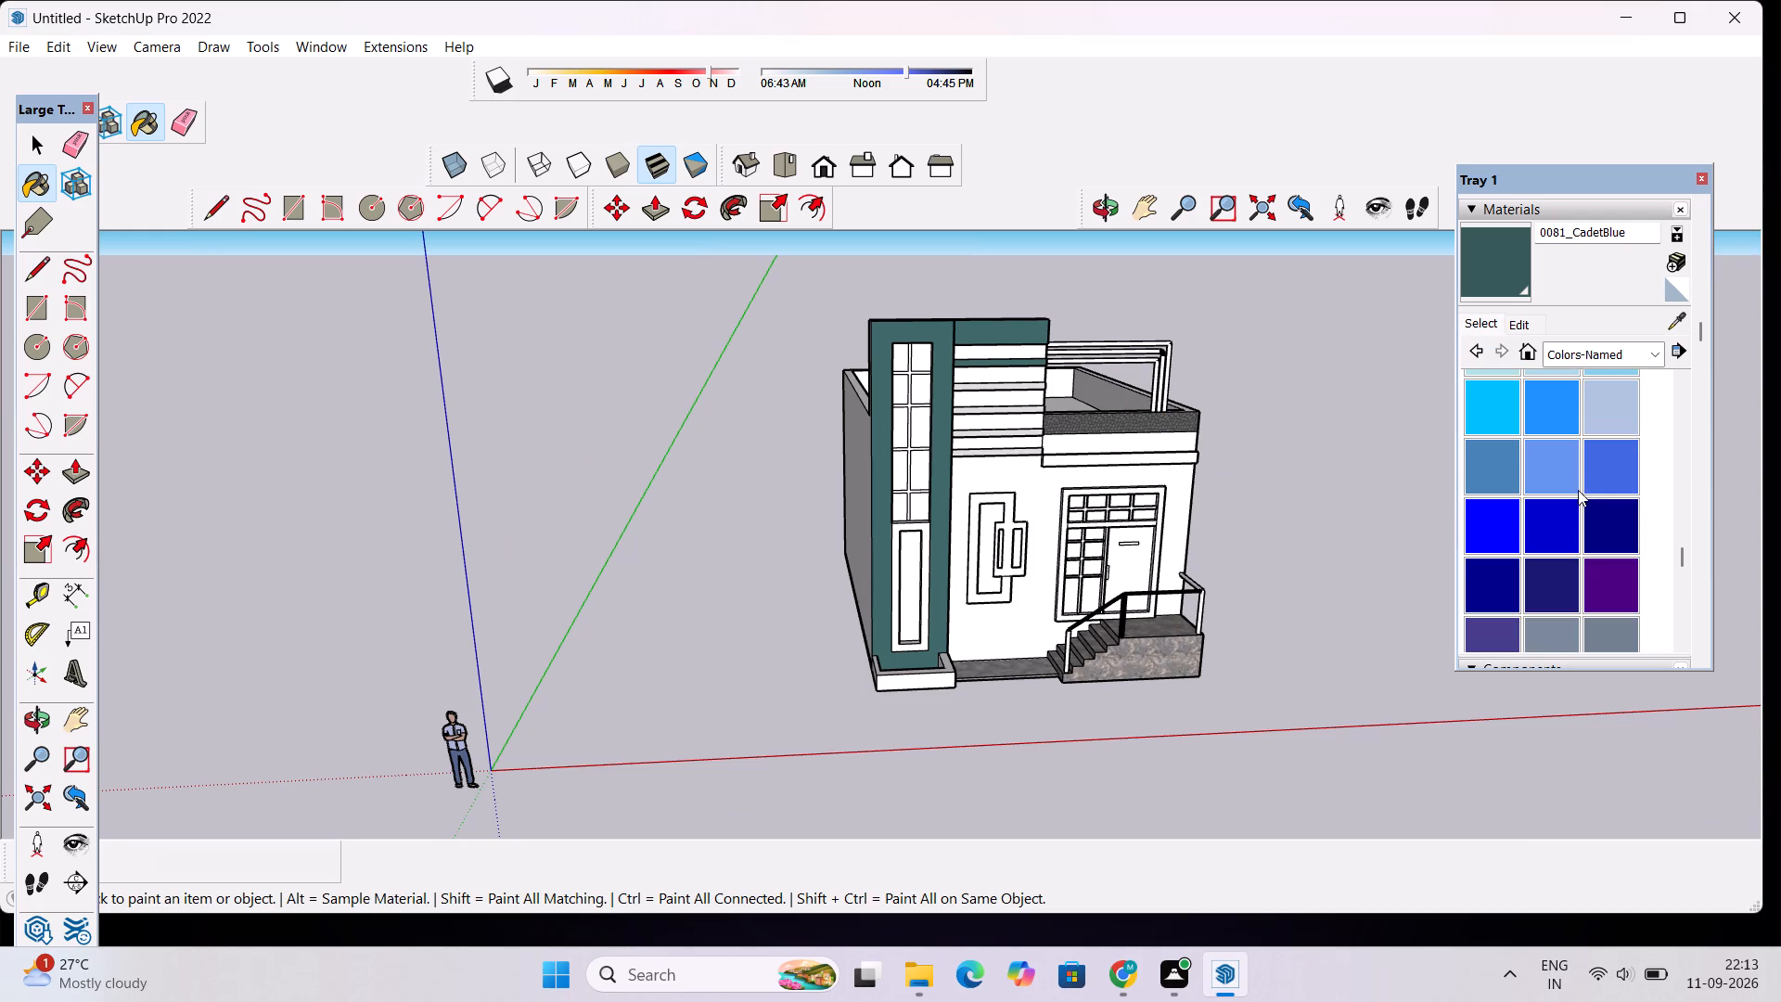
scroll(1597, 448, "up", 1)
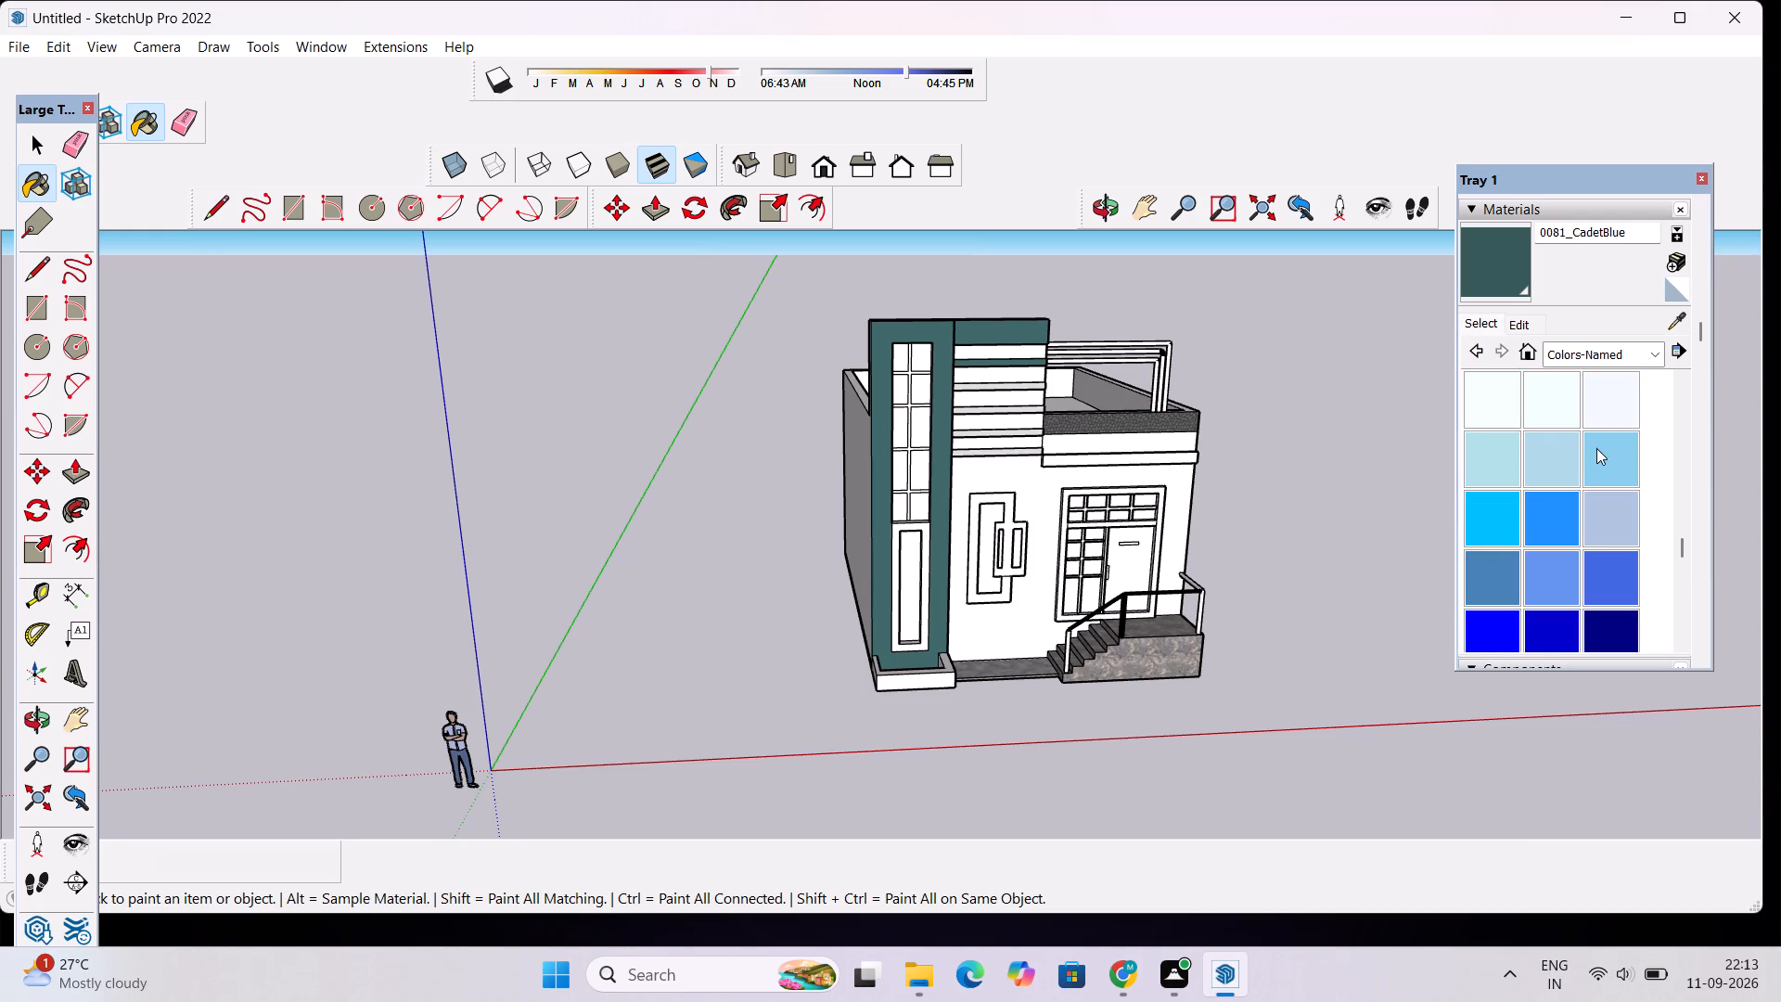
scroll(1594, 450, "up", 2)
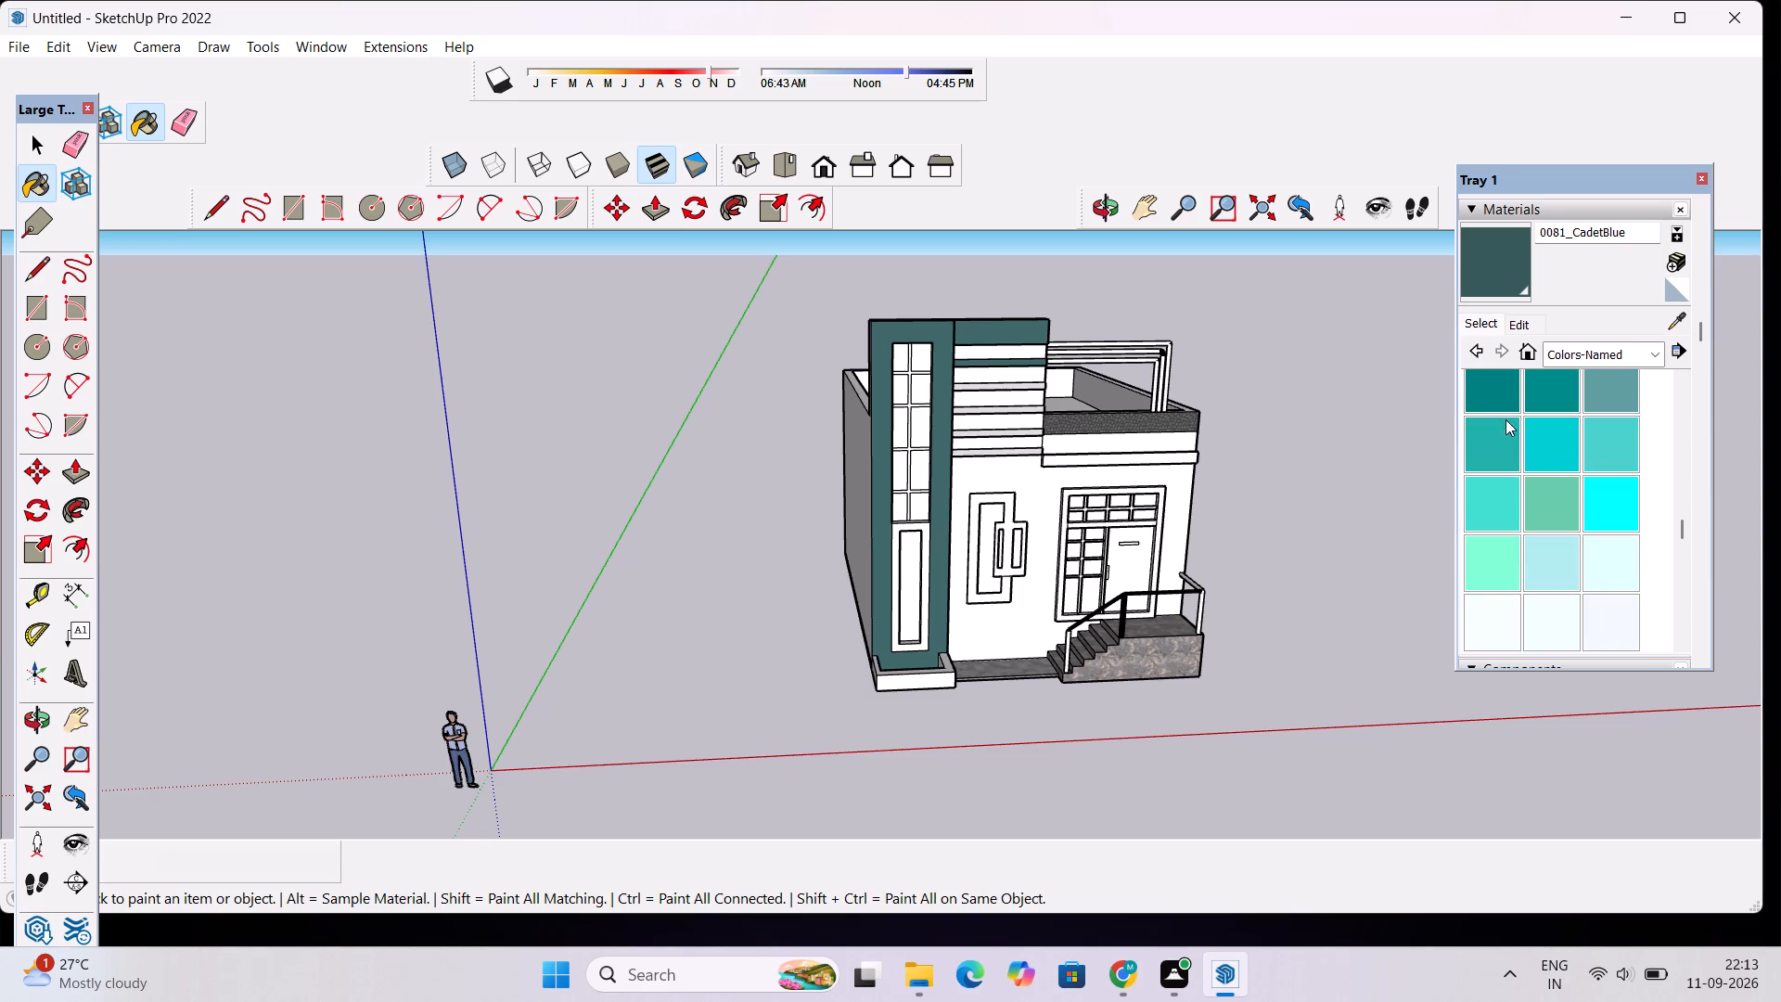
left_click(1480, 390)
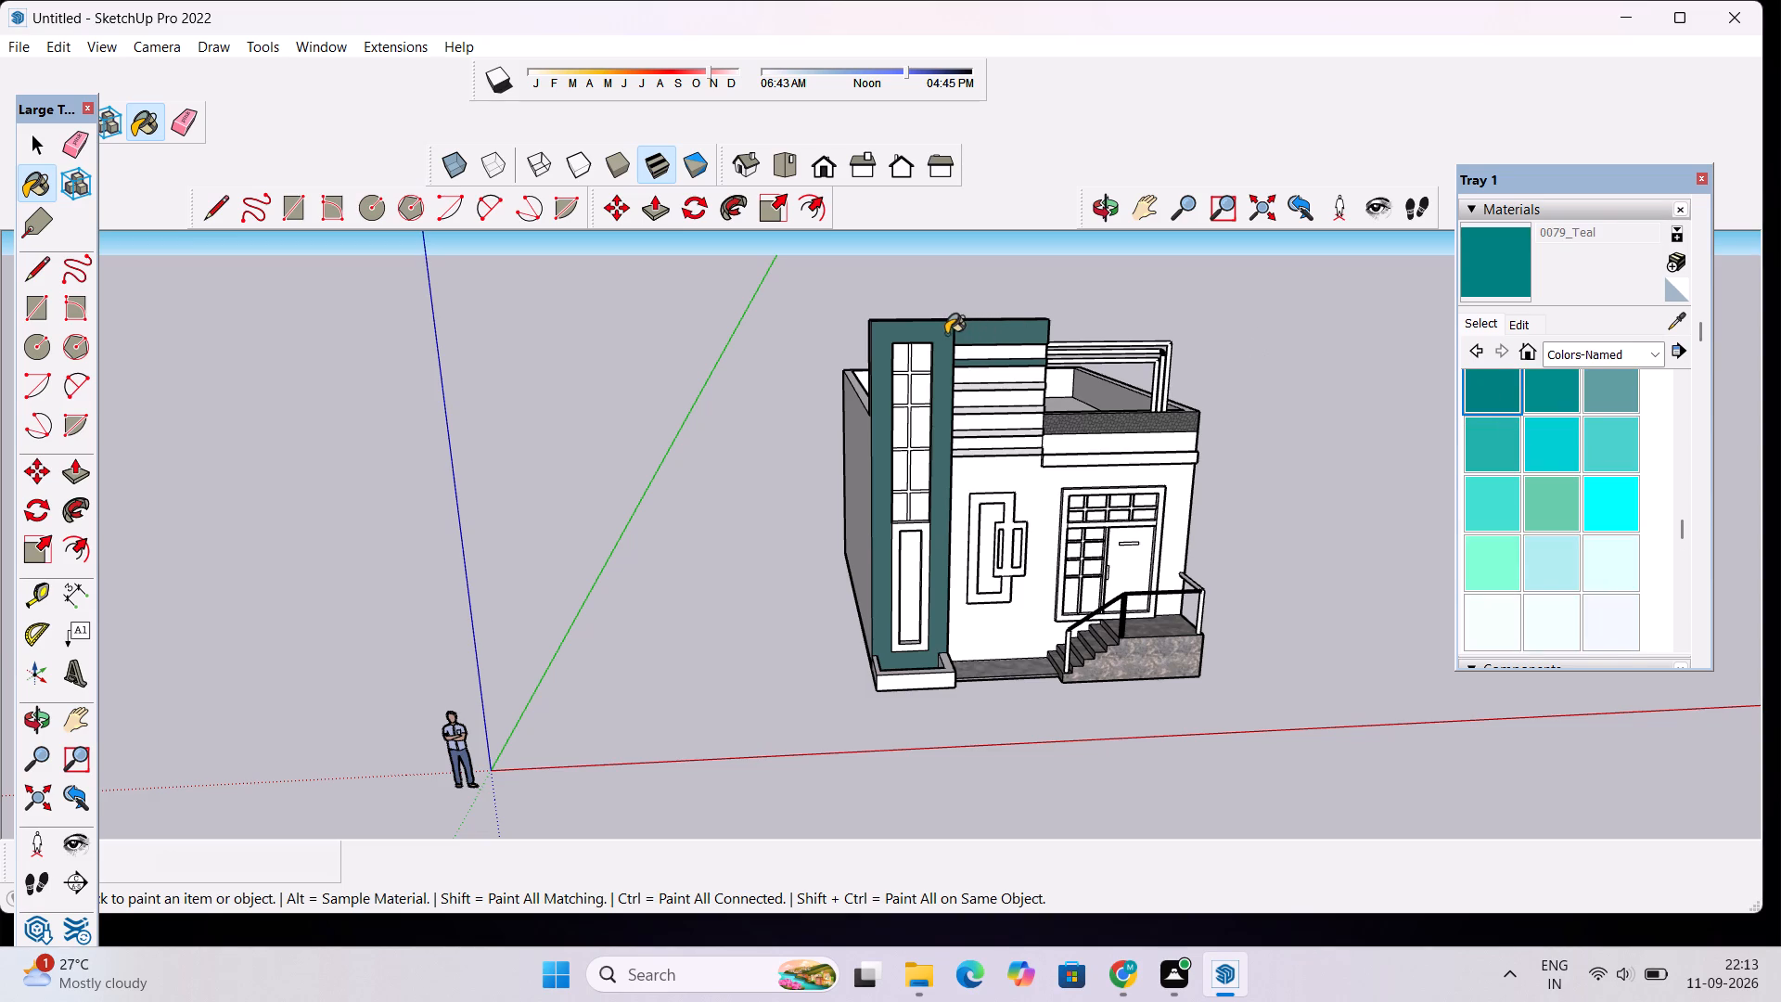
left_click(941, 333)
left_click(977, 330)
left_click(996, 366)
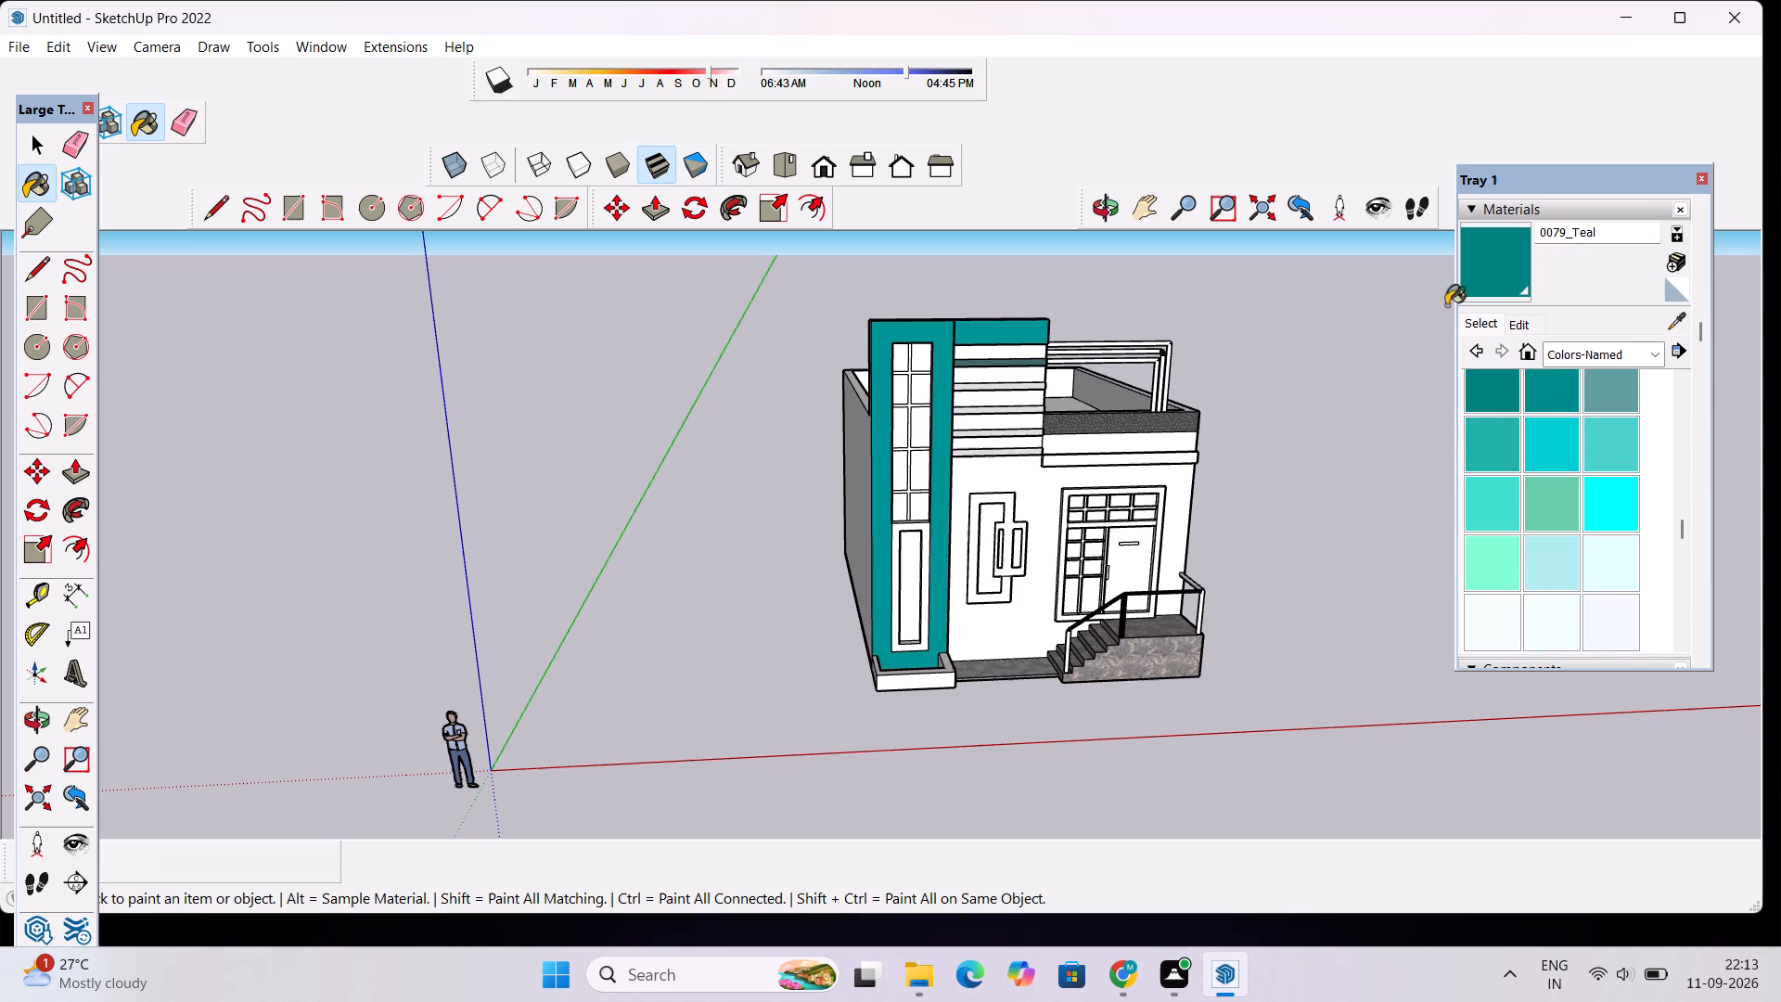
Darken the 0079_Teal material's colour to a very dark teal.
left_click(1481, 323)
left_click(1513, 333)
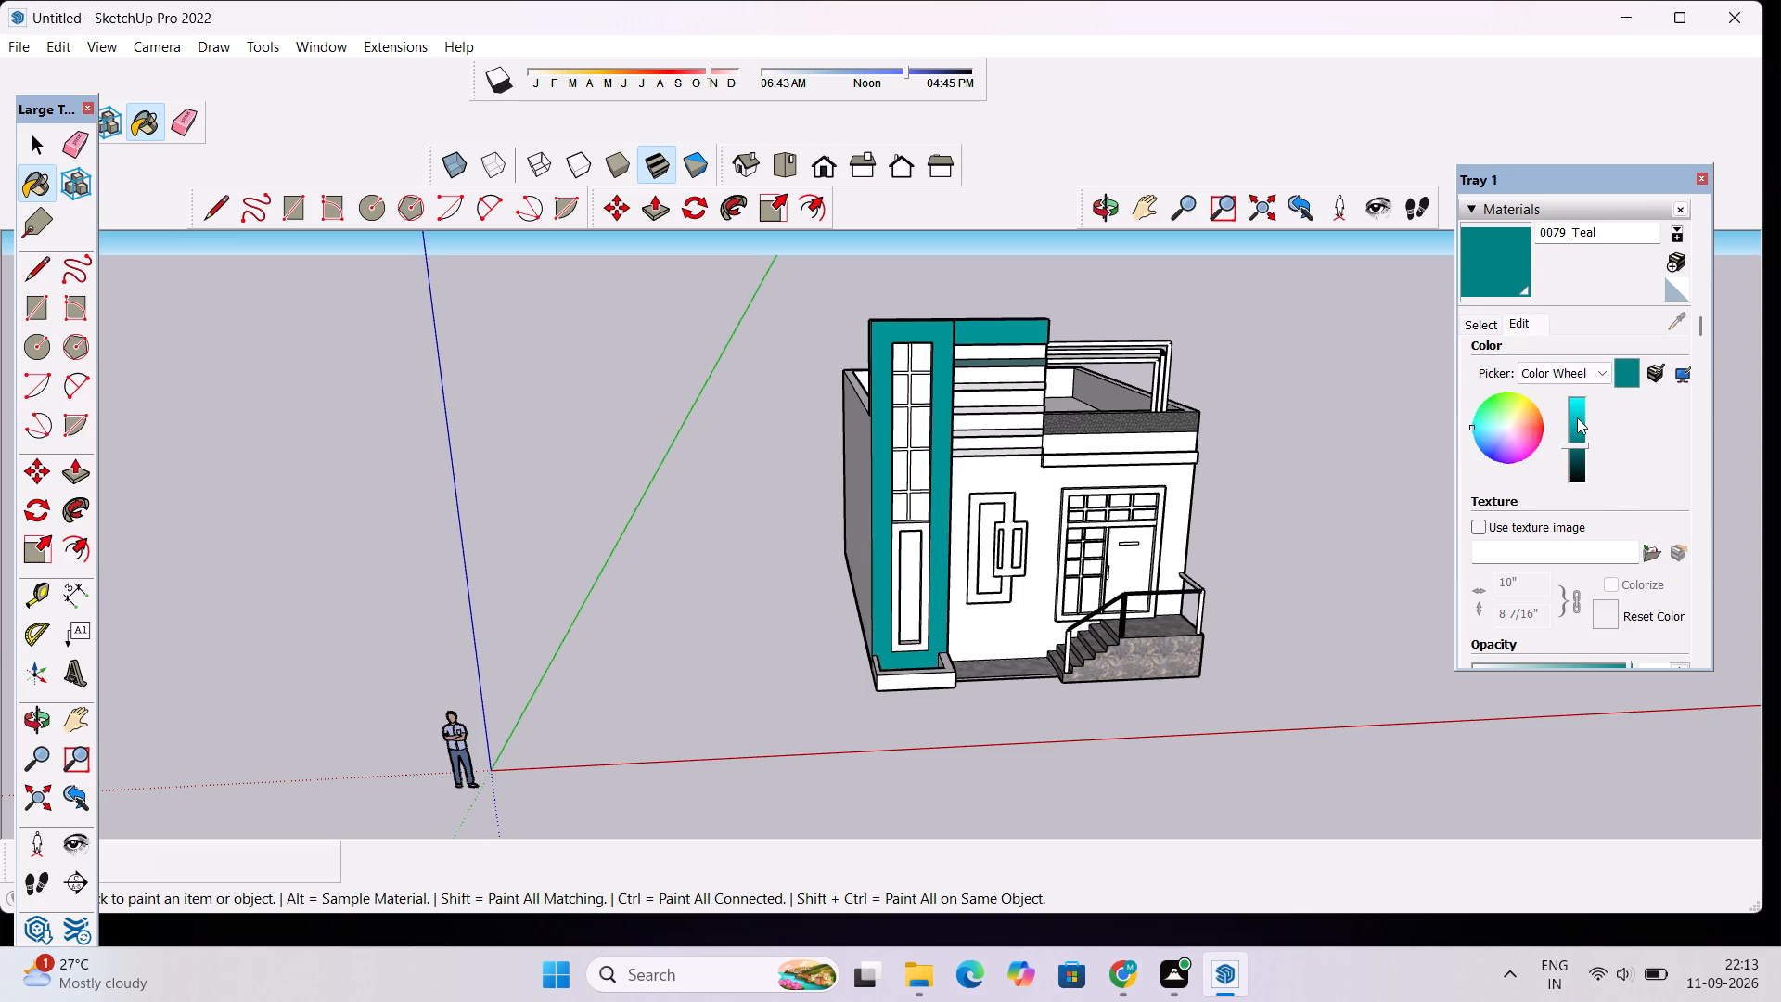
left_click(1581, 449)
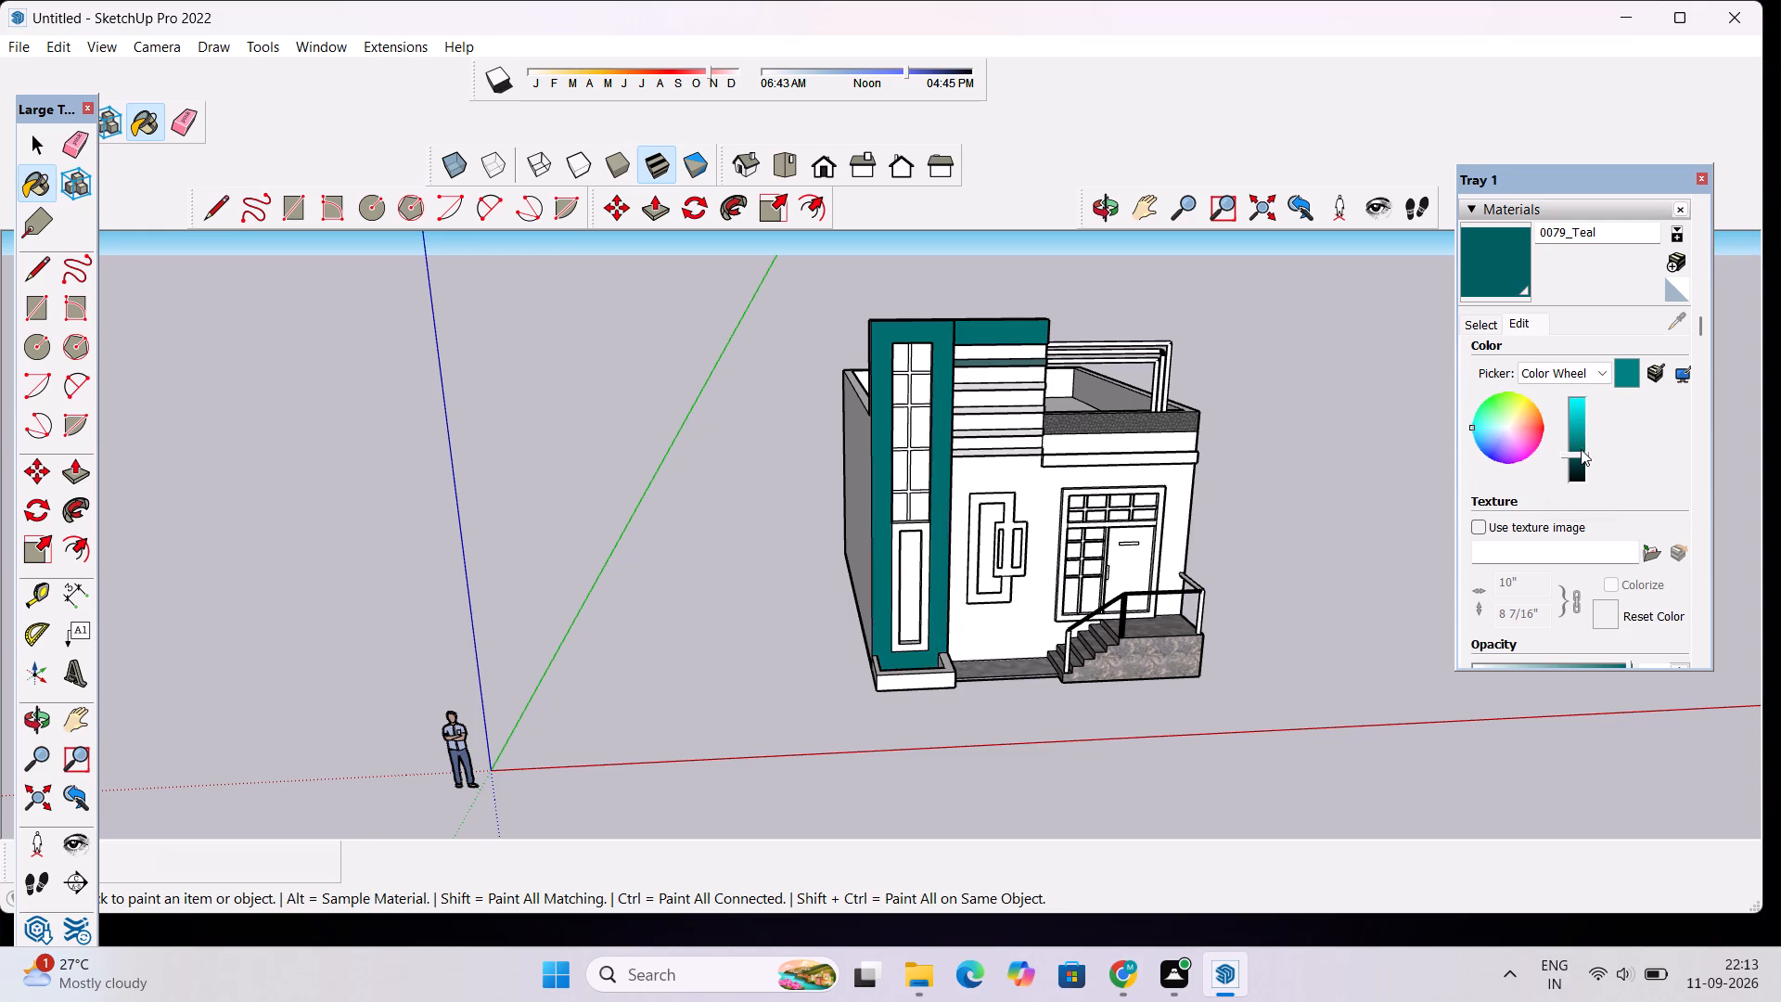
left_click(1579, 457)
left_click(1579, 457)
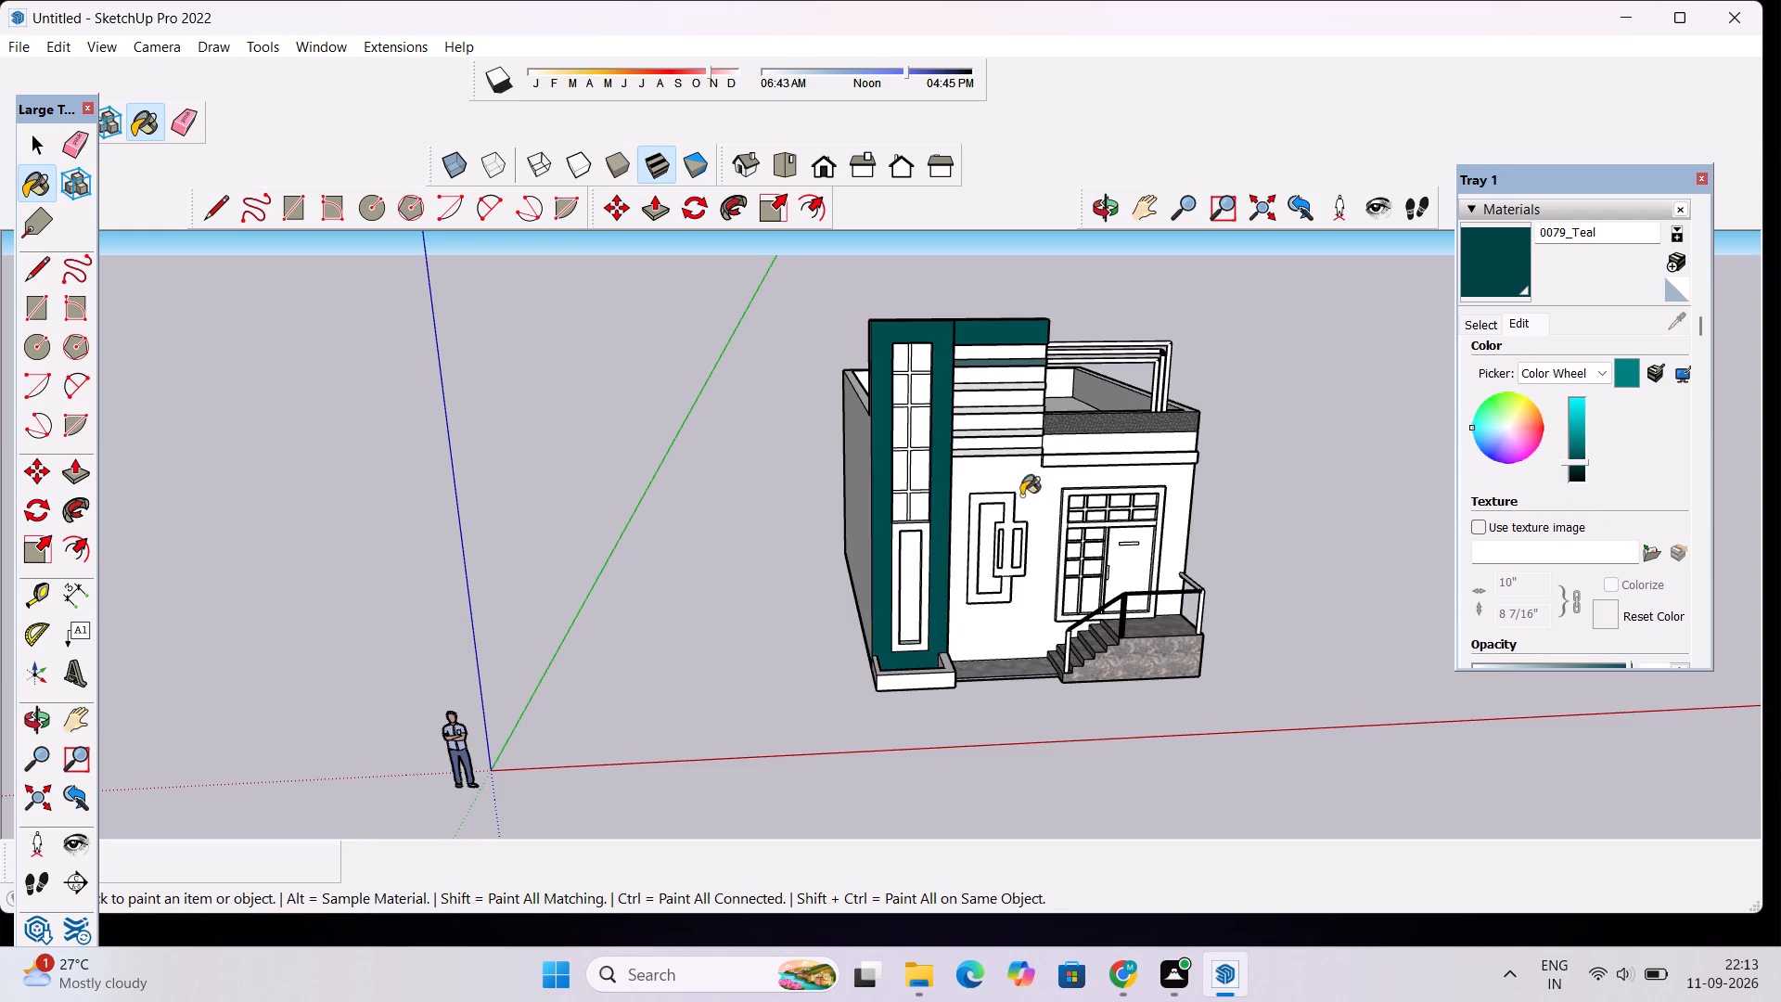
Paint the front faces of all five horizontal strips below the top band with the darkened 0079_Teal.
scroll(804, 495, "up", 1)
scroll(812, 492, "down", 10)
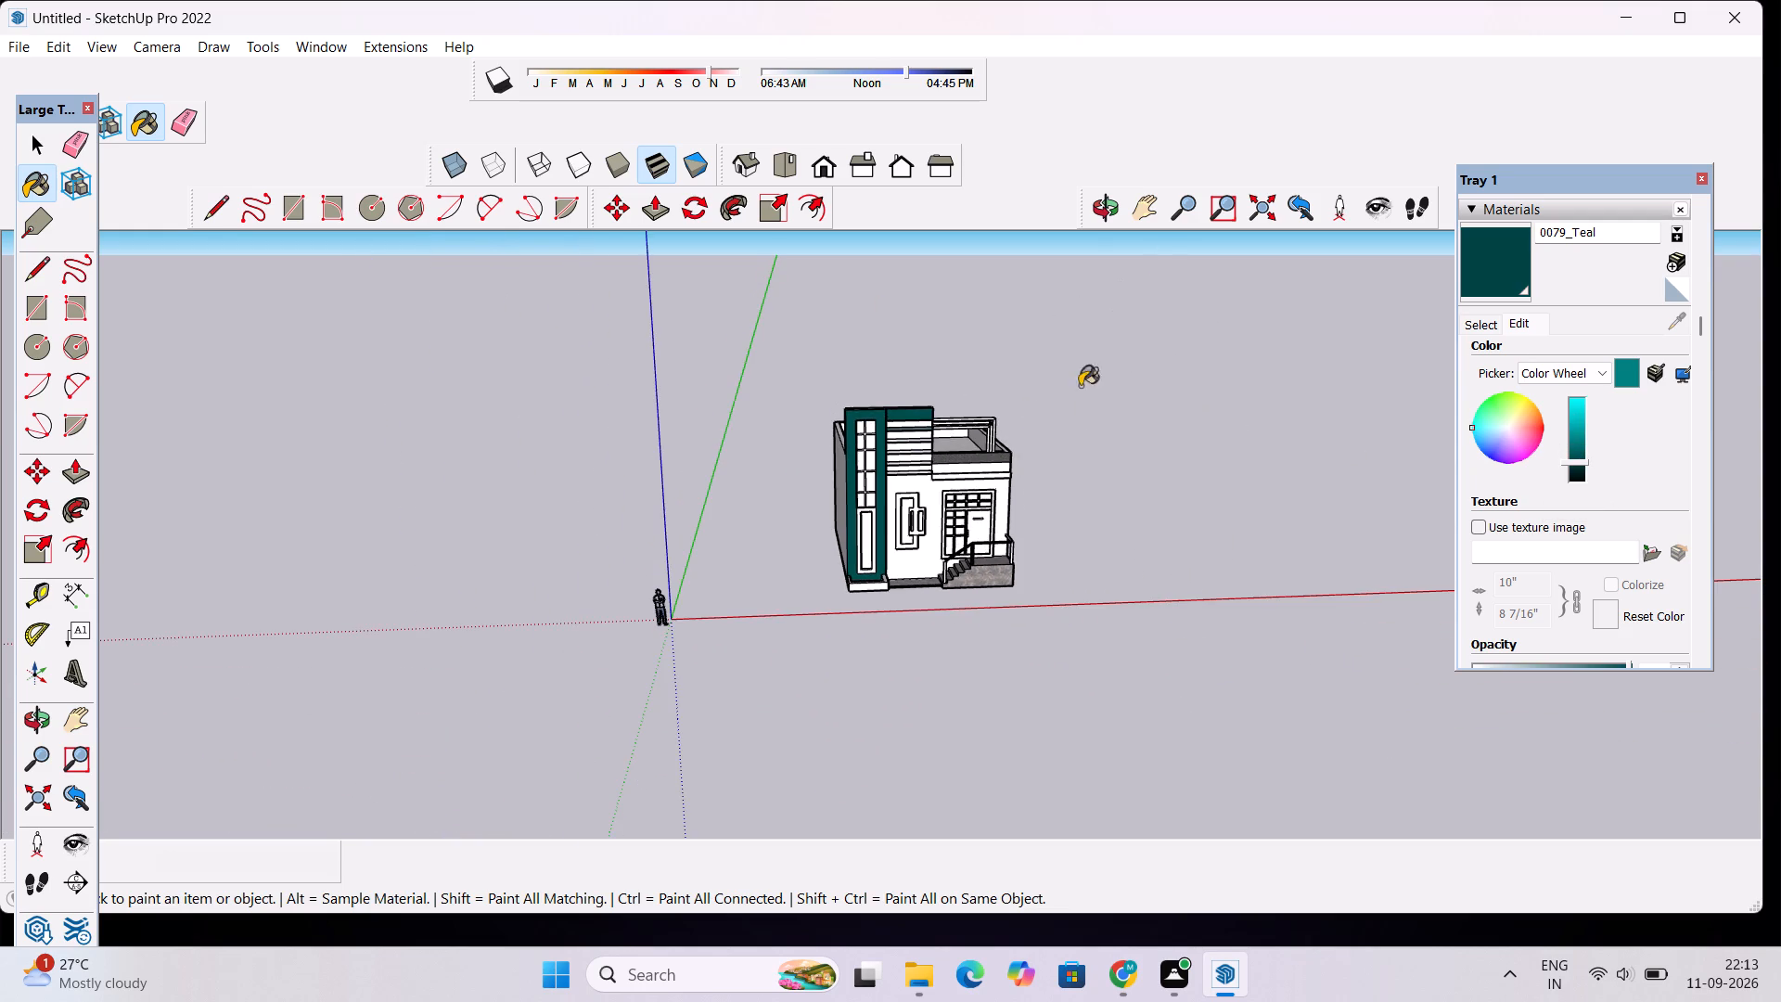
scroll(1000, 473, "up", 10)
scroll(770, 367, "up", 4)
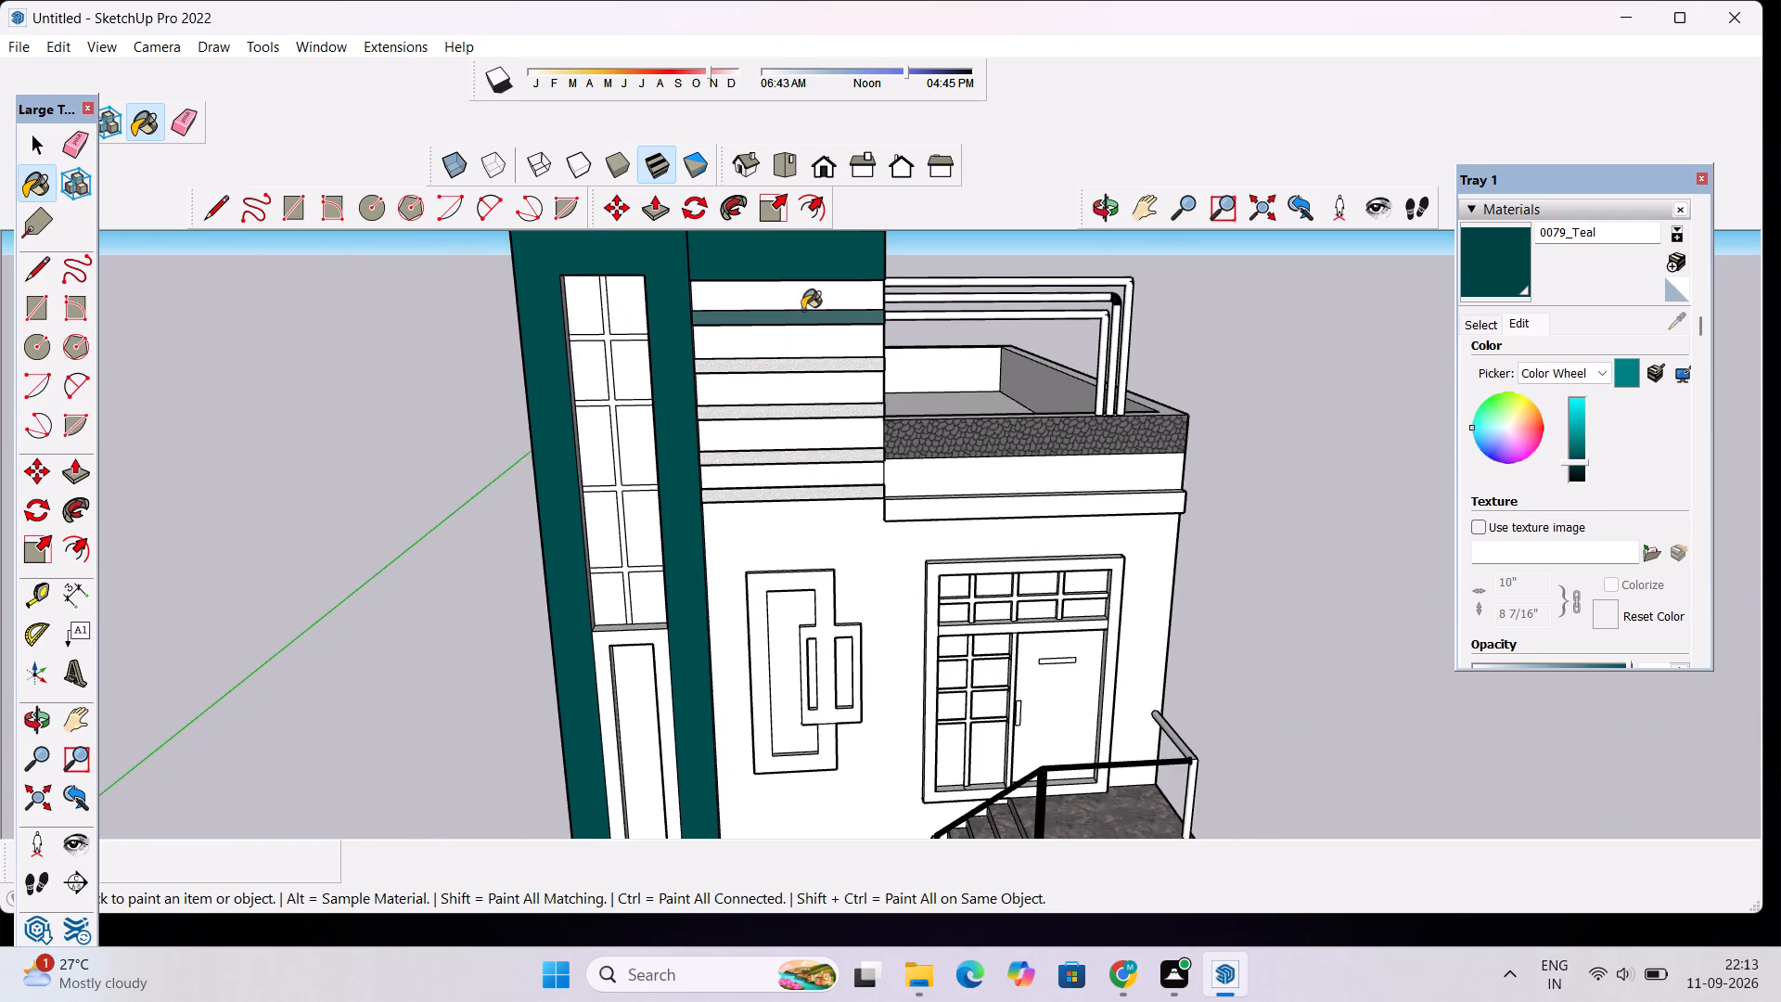
left_click(805, 315)
scroll(863, 356, "up", 3)
left_click(863, 366)
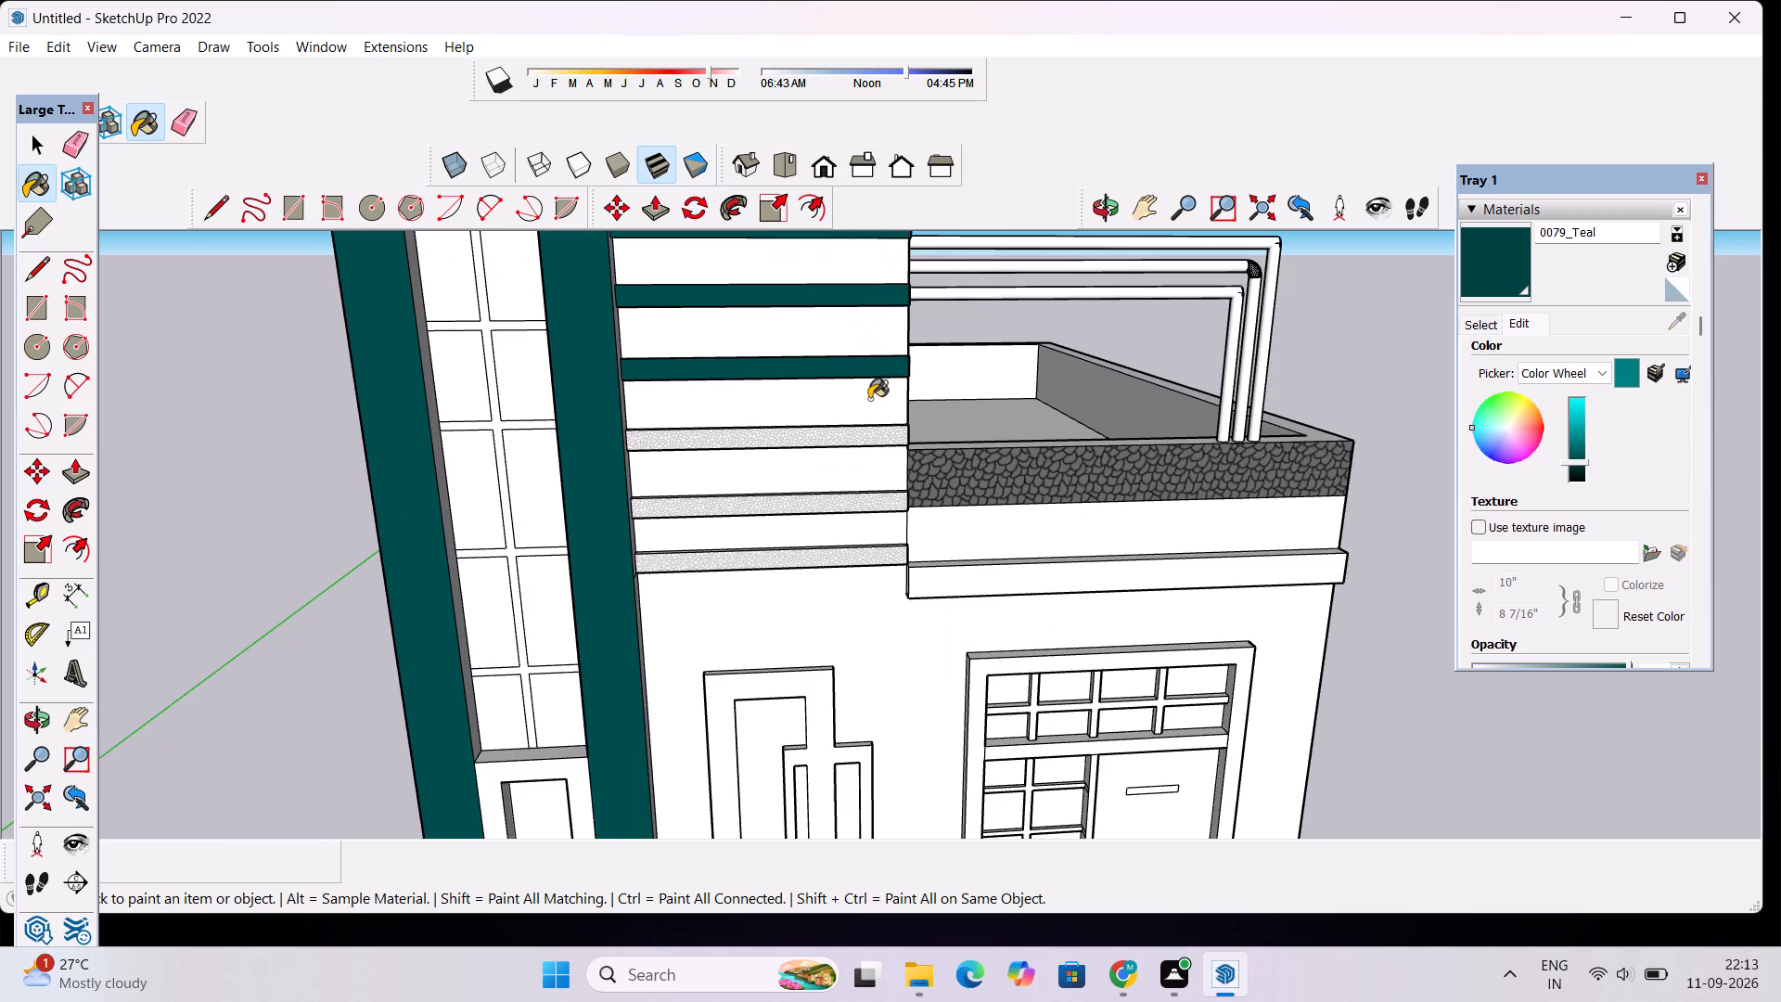
left_click(858, 435)
left_click(837, 504)
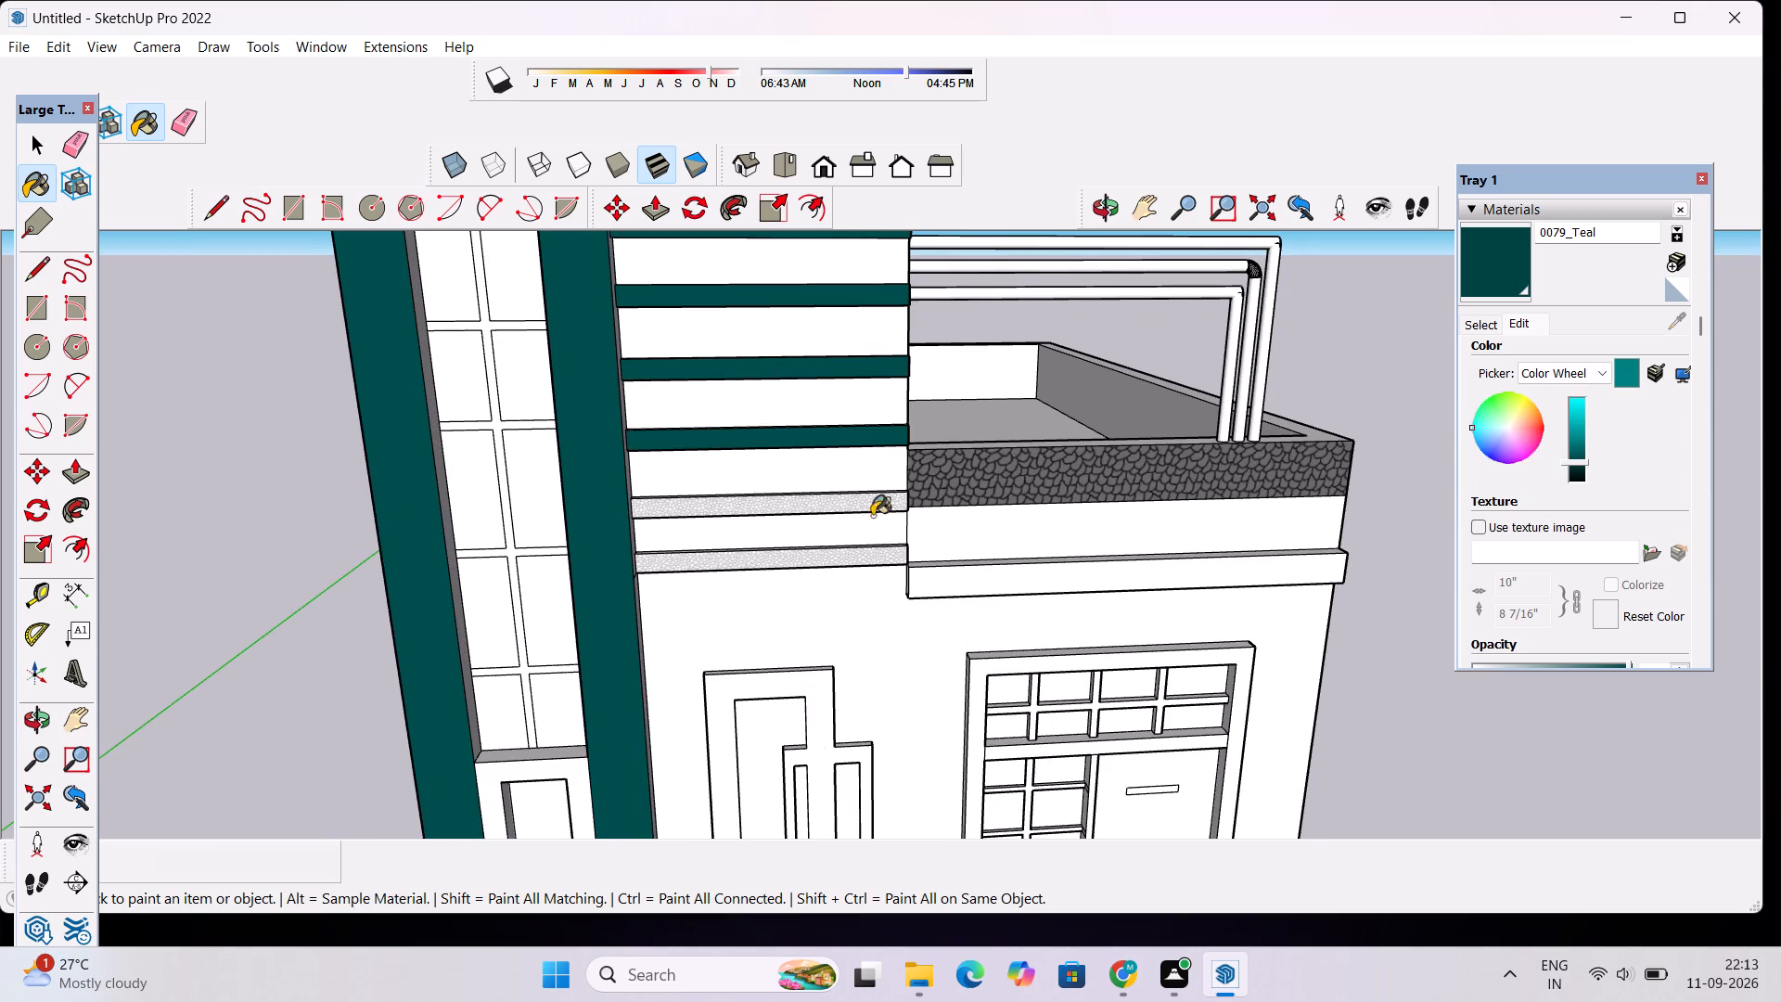
left_click(872, 557)
scroll(865, 518, "up", 11)
scroll(938, 413, "down", 3)
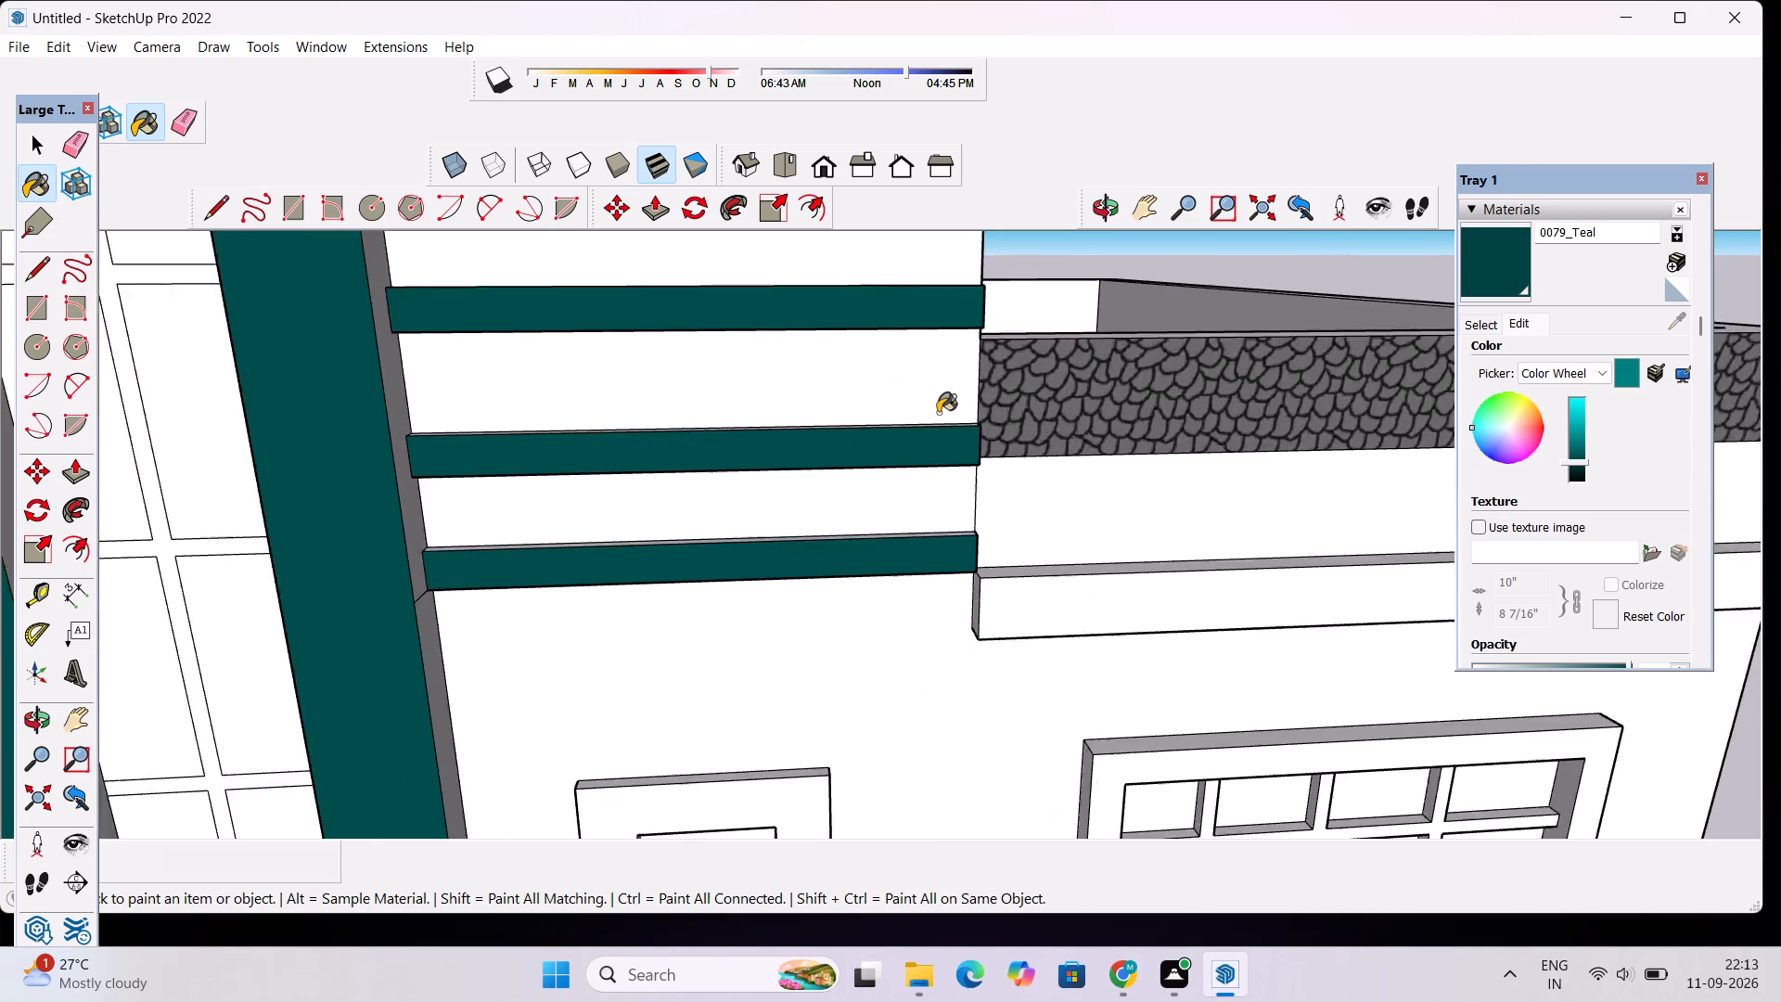
scroll(938, 413, "down", 6)
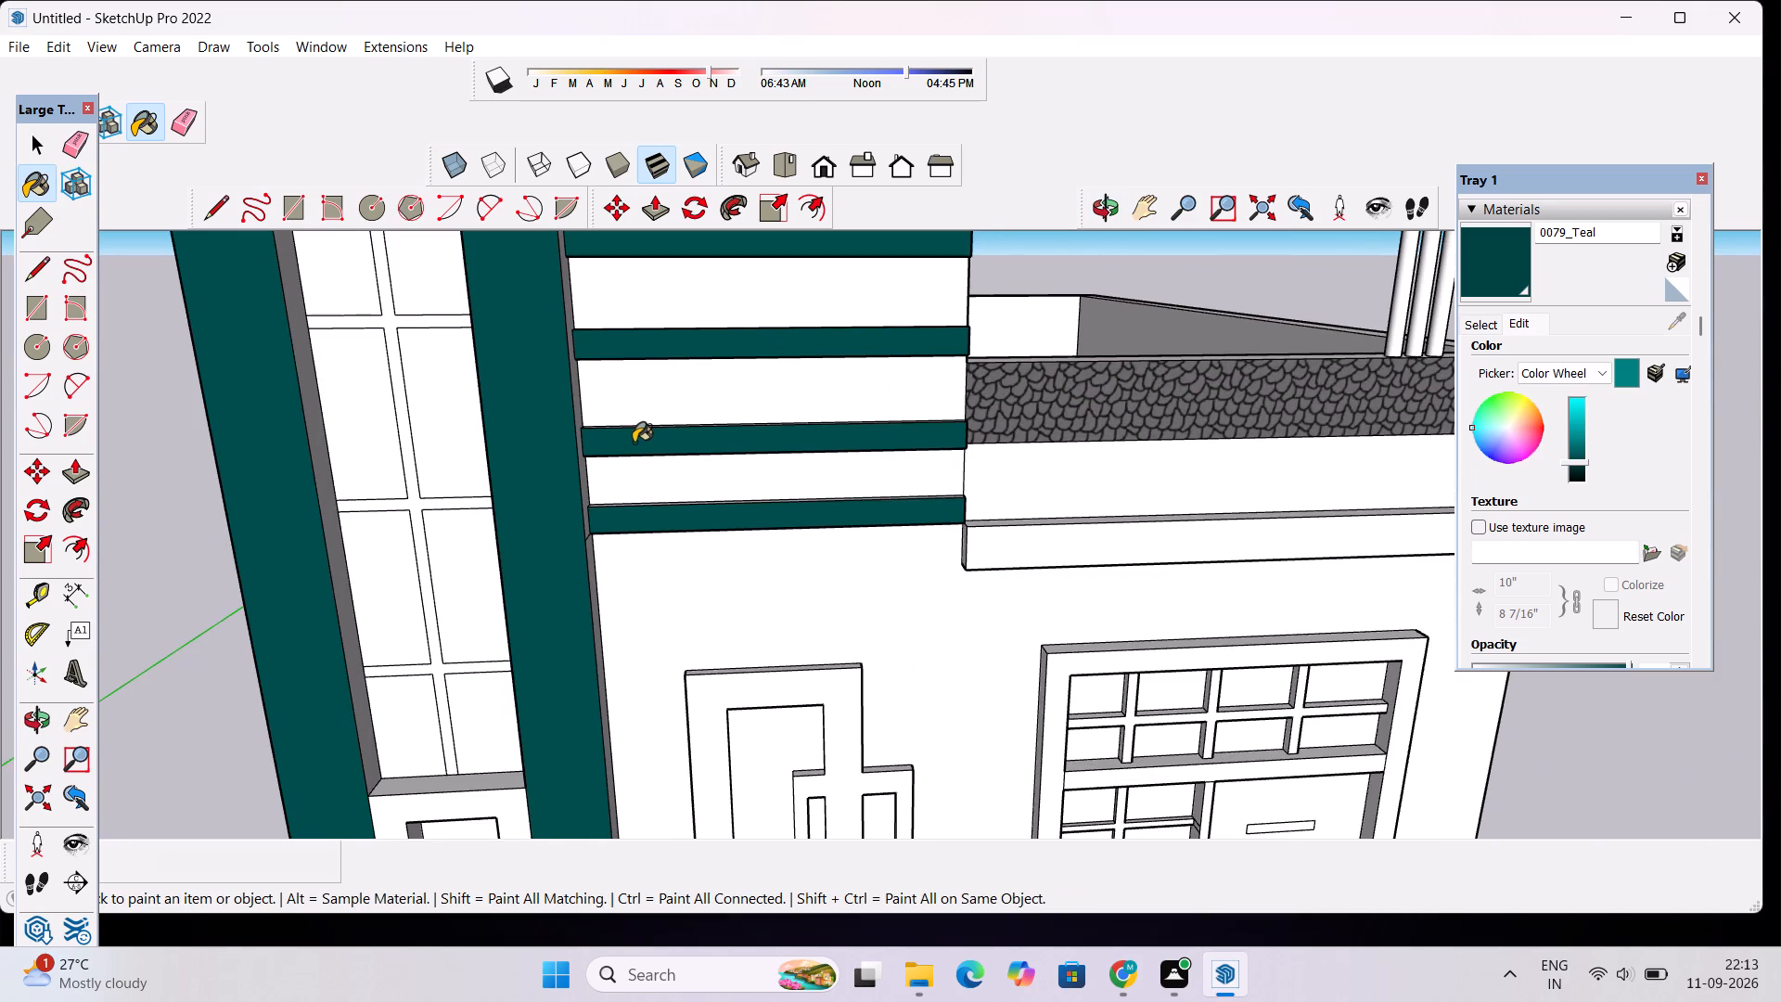
scroll(646, 436, "down", 4)
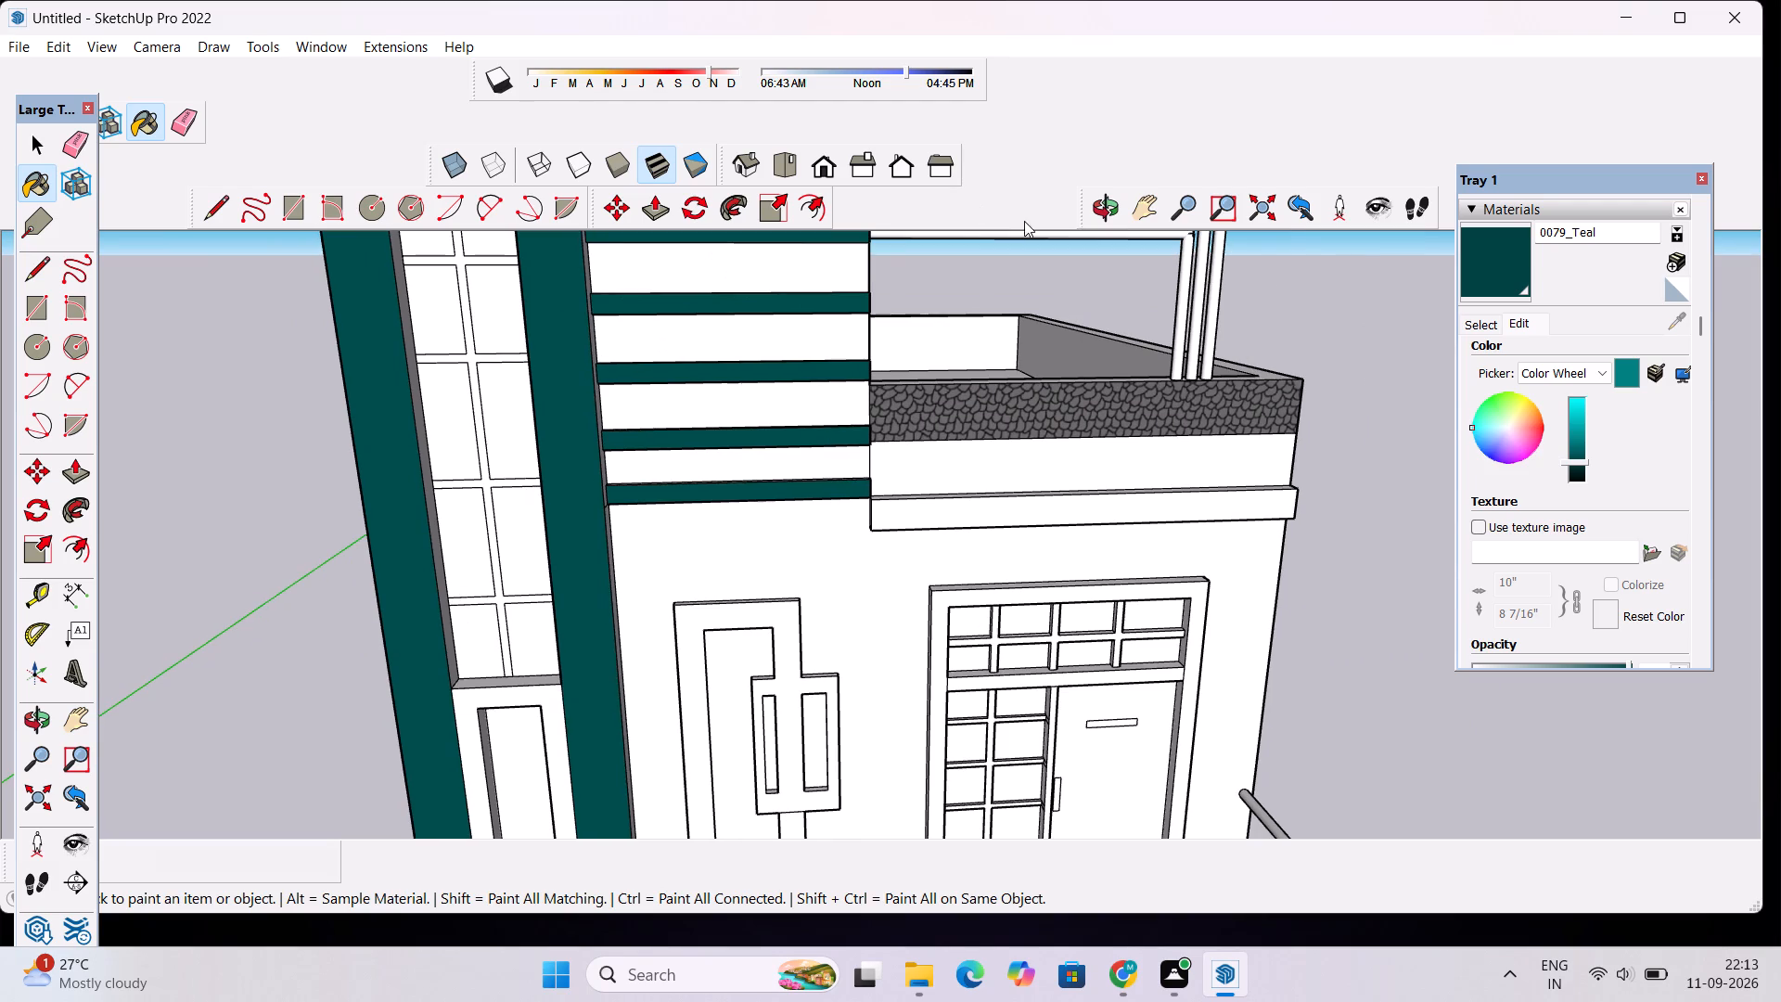
Paint the tall pillar's inner side face beside the horizontal strips with the darkened 0079_Teal.
left_click(1106, 214)
left_click_drag(1130, 350, 758, 402)
scroll(699, 397, "up", 4)
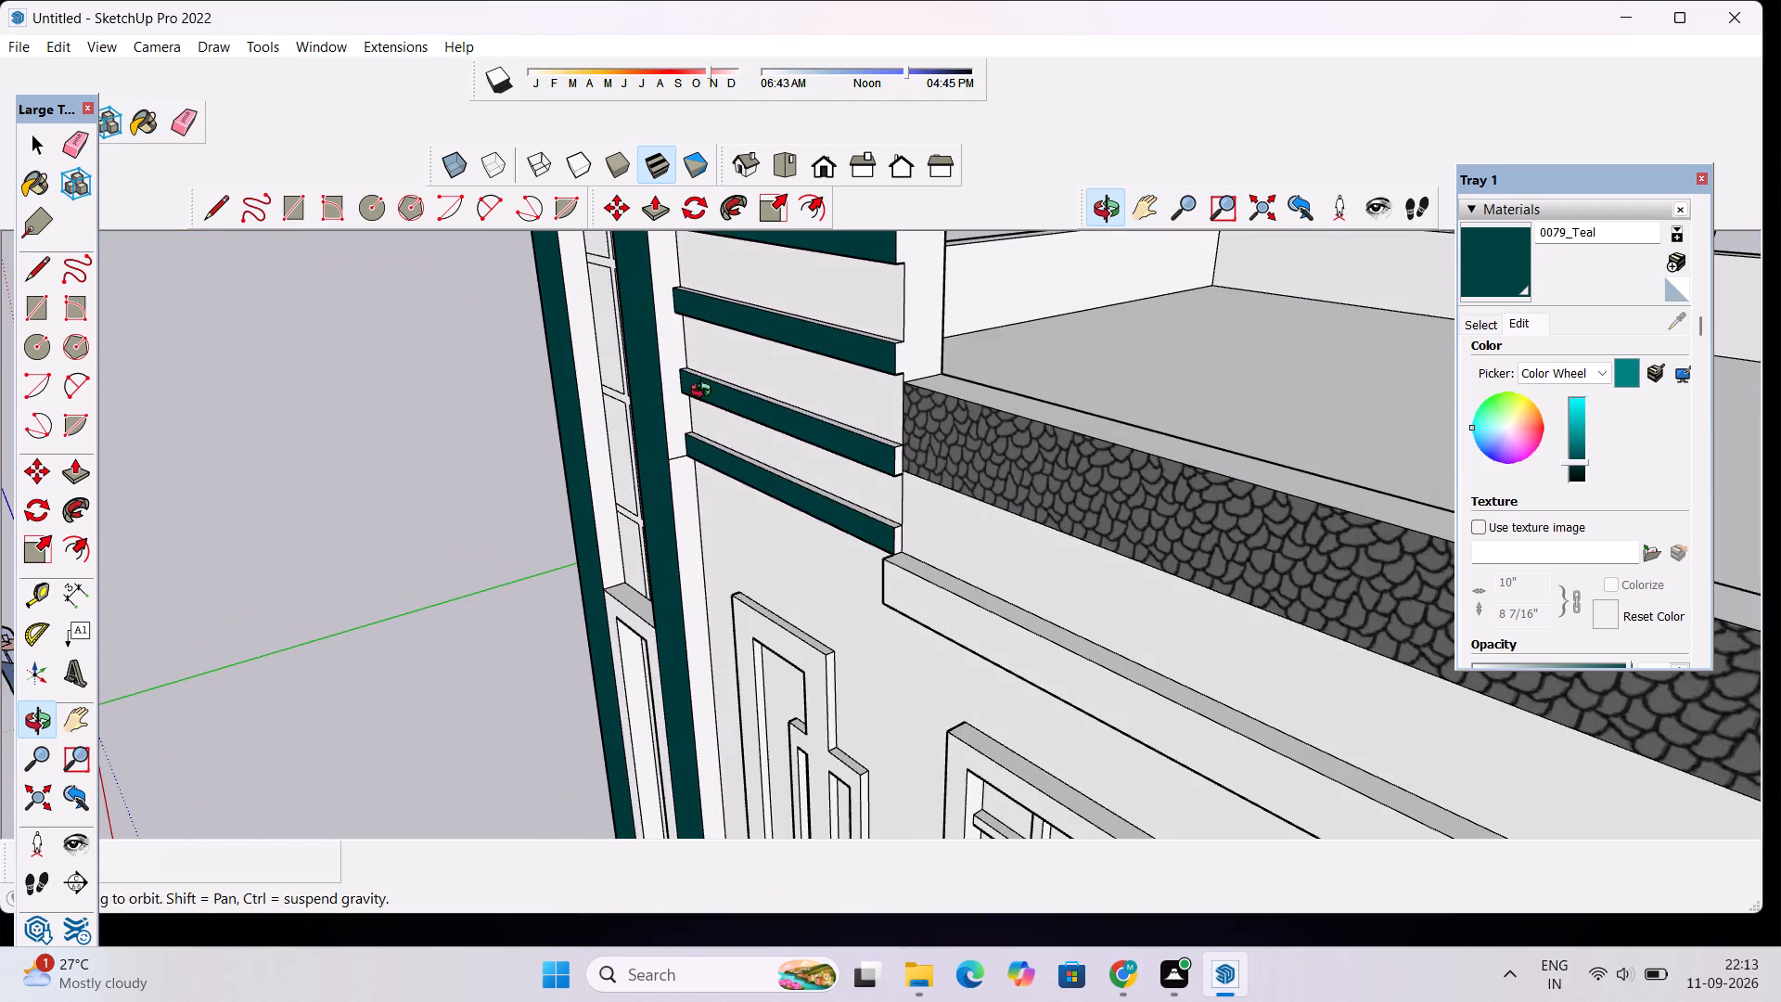
left_click_drag(1486, 278, 1480, 287)
left_click(665, 352)
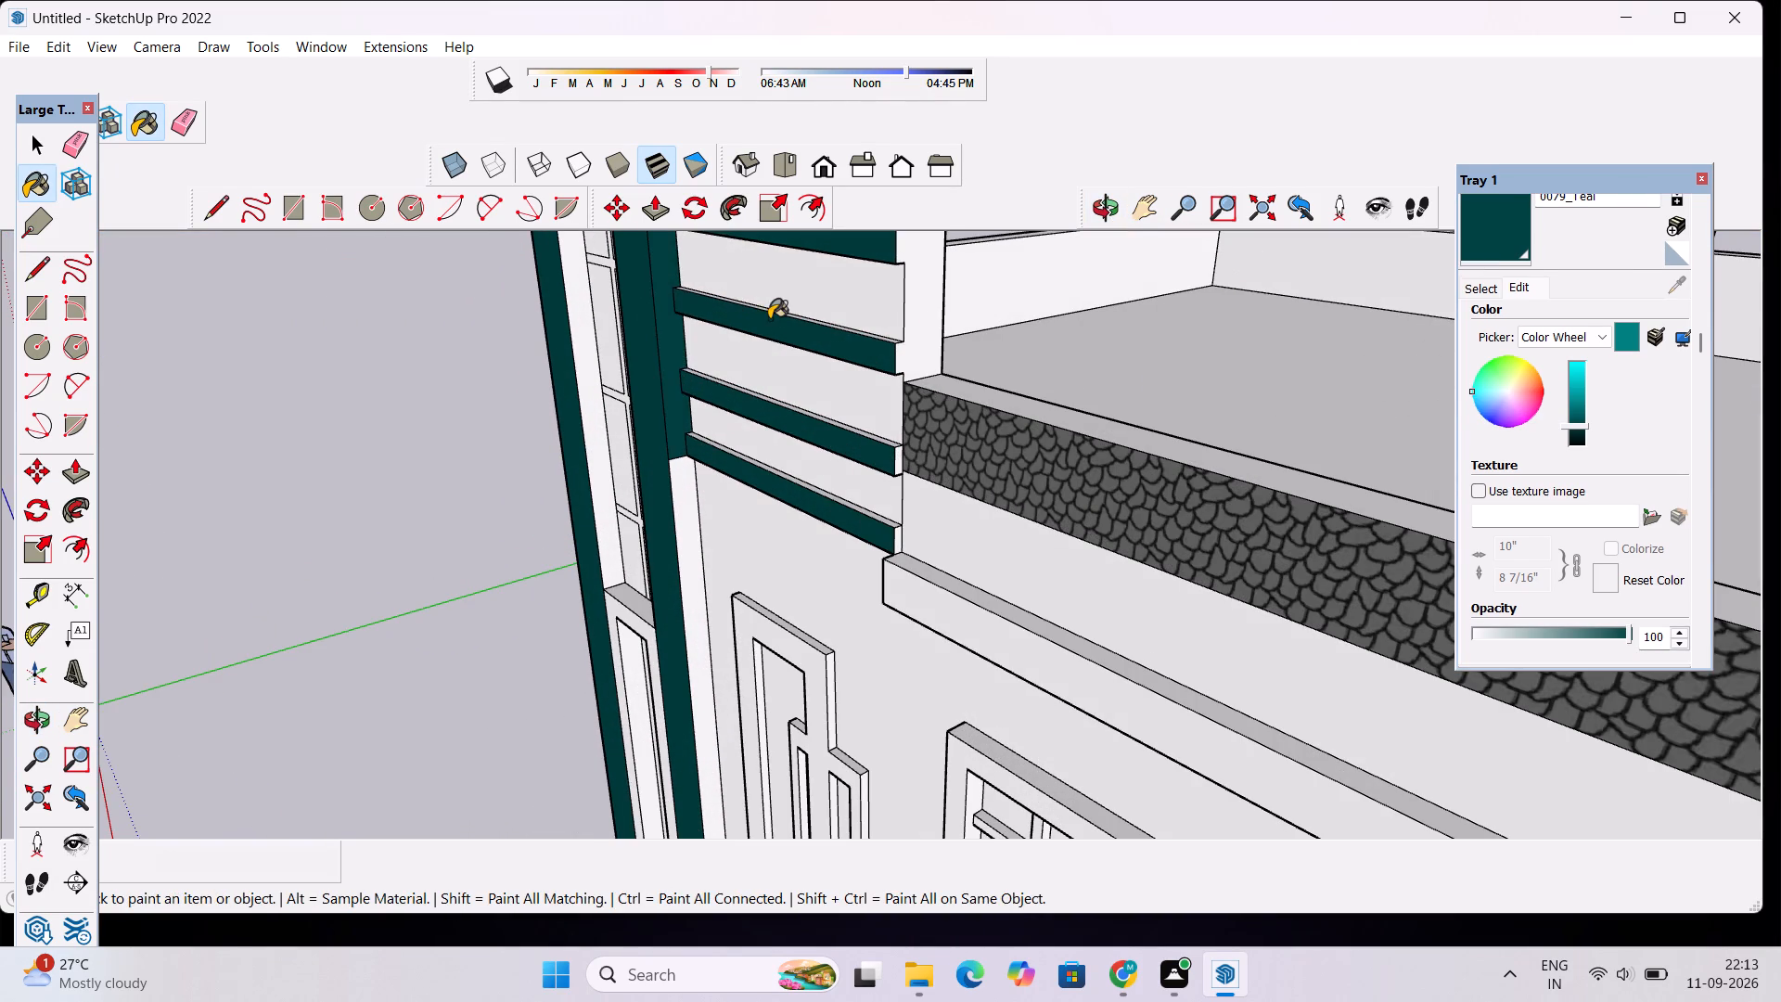
Paint the top faces of the horizontal strips beside the tall pillar with the darkened 0079_Teal.
scroll(770, 319, "up", 4)
scroll(883, 334, "up", 8)
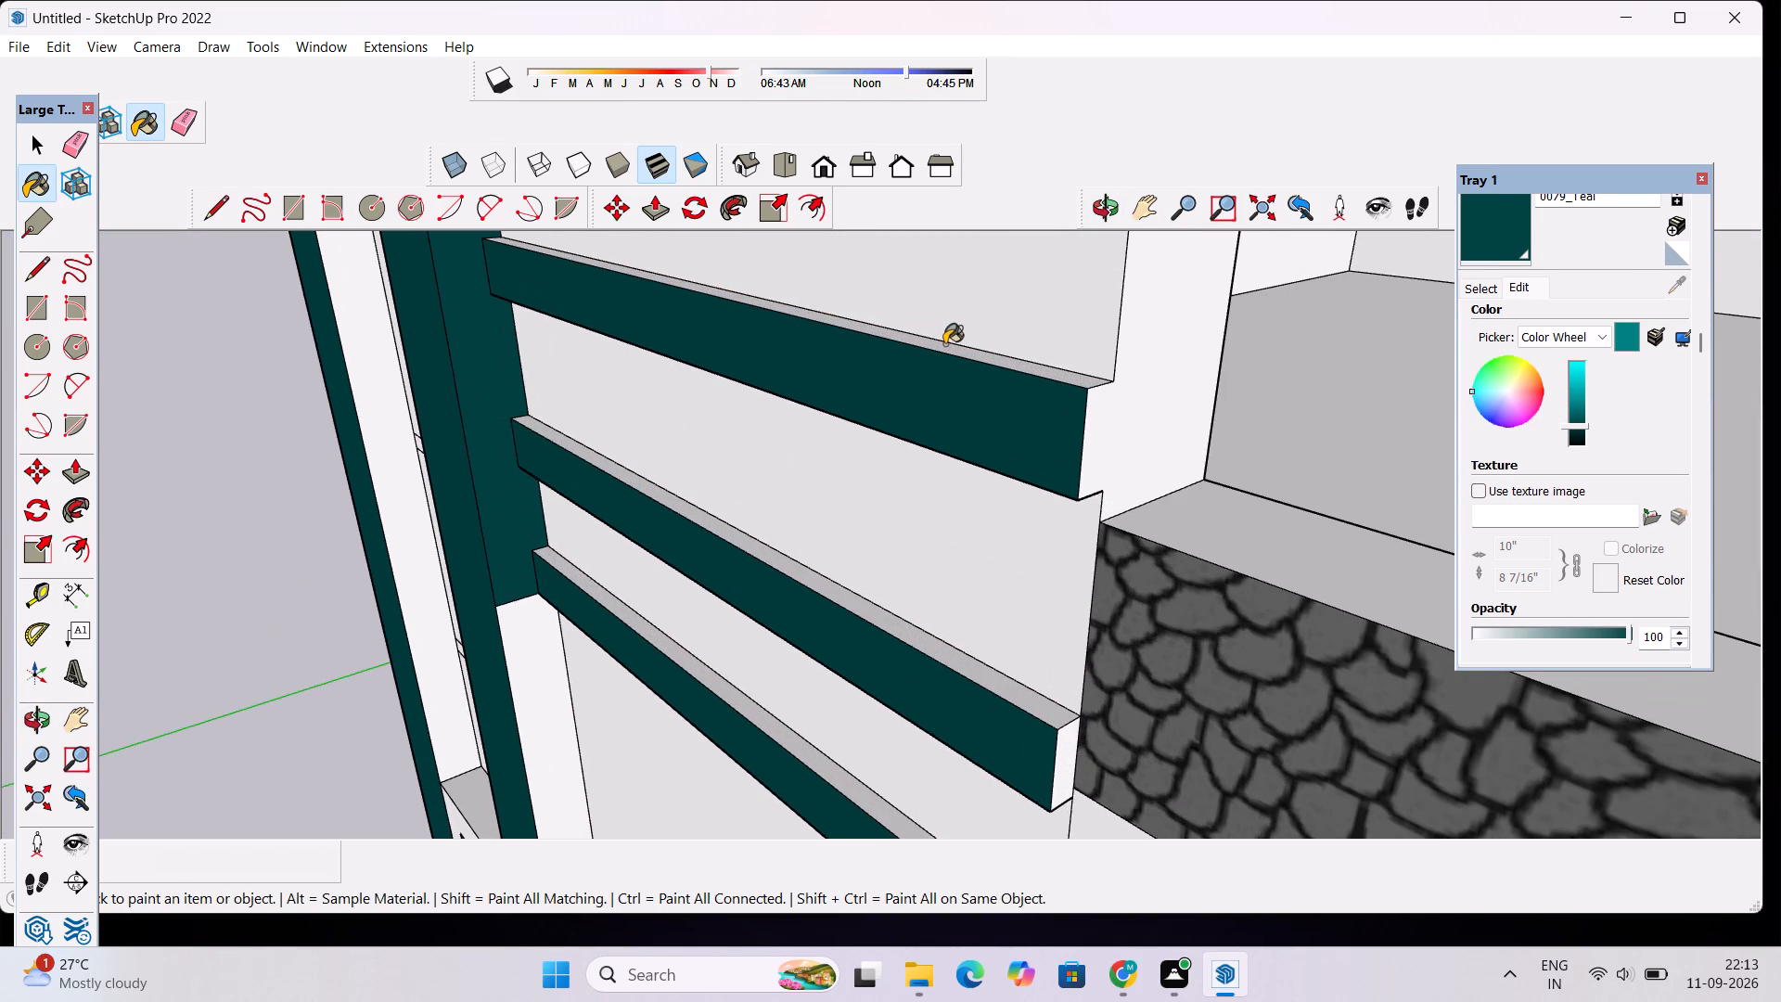
left_click(944, 344)
left_click(936, 669)
scroll(906, 615, "down", 4)
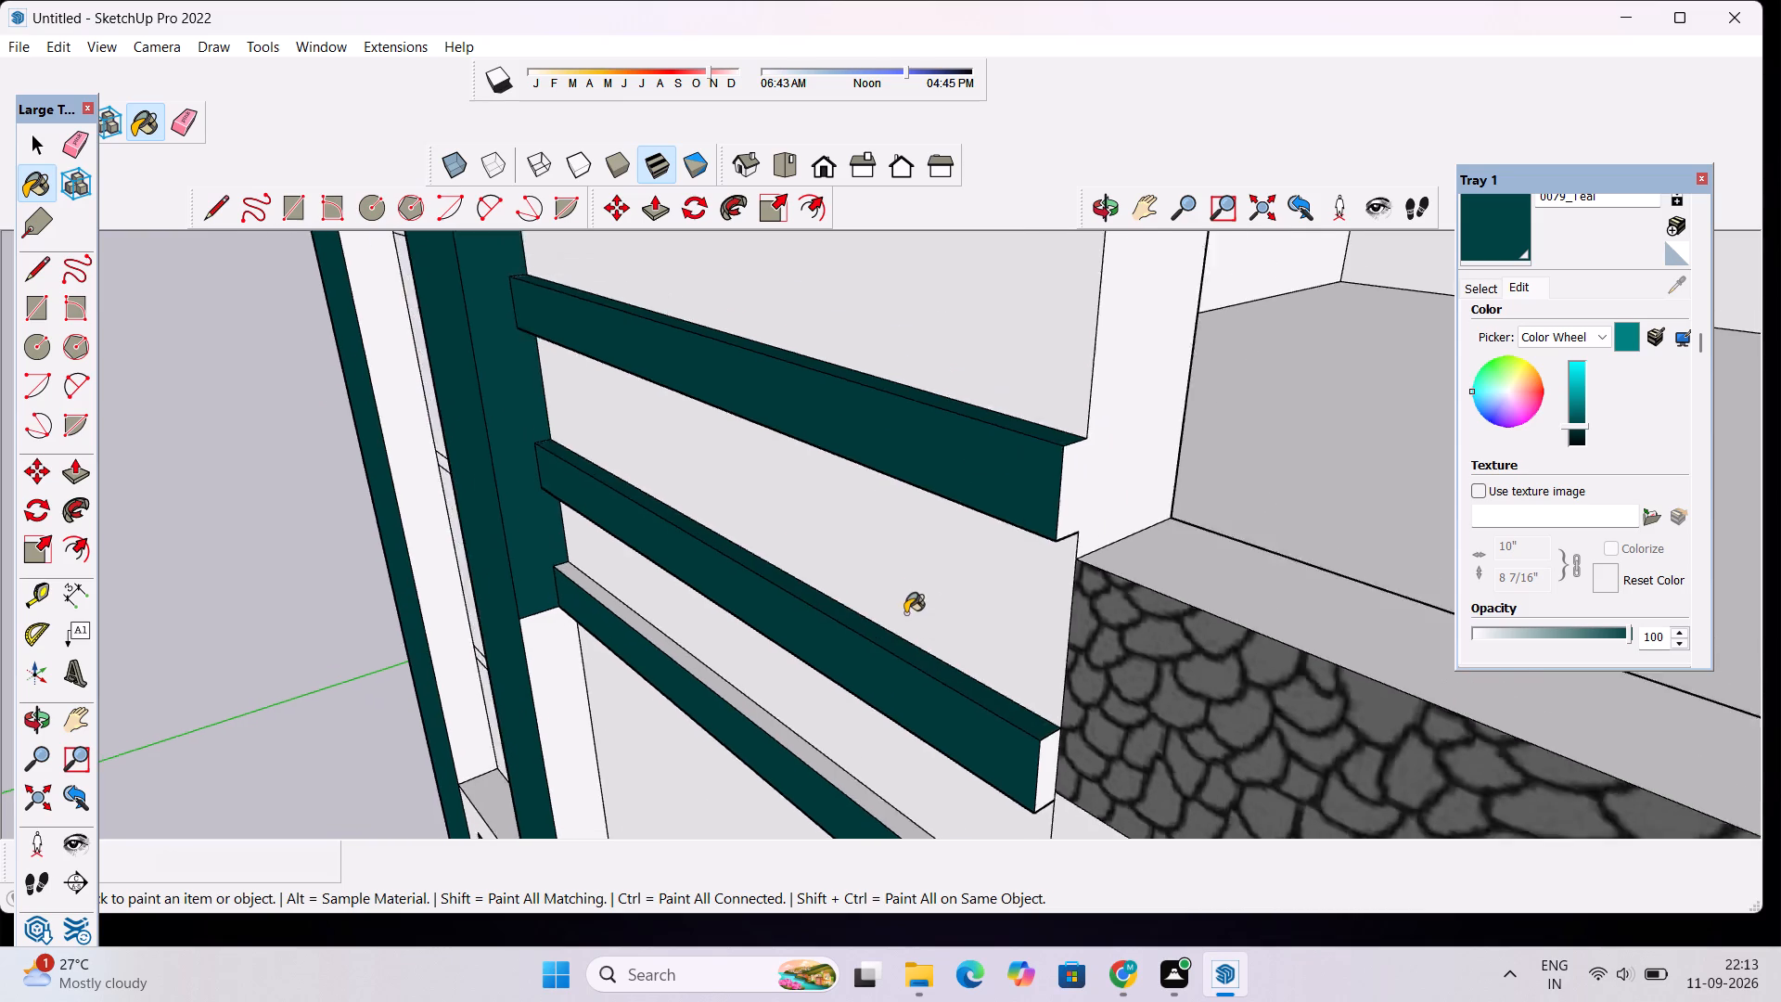
scroll(905, 613, "down", 1)
scroll(879, 727, "up", 2)
left_click(869, 766)
scroll(881, 624, "down", 9)
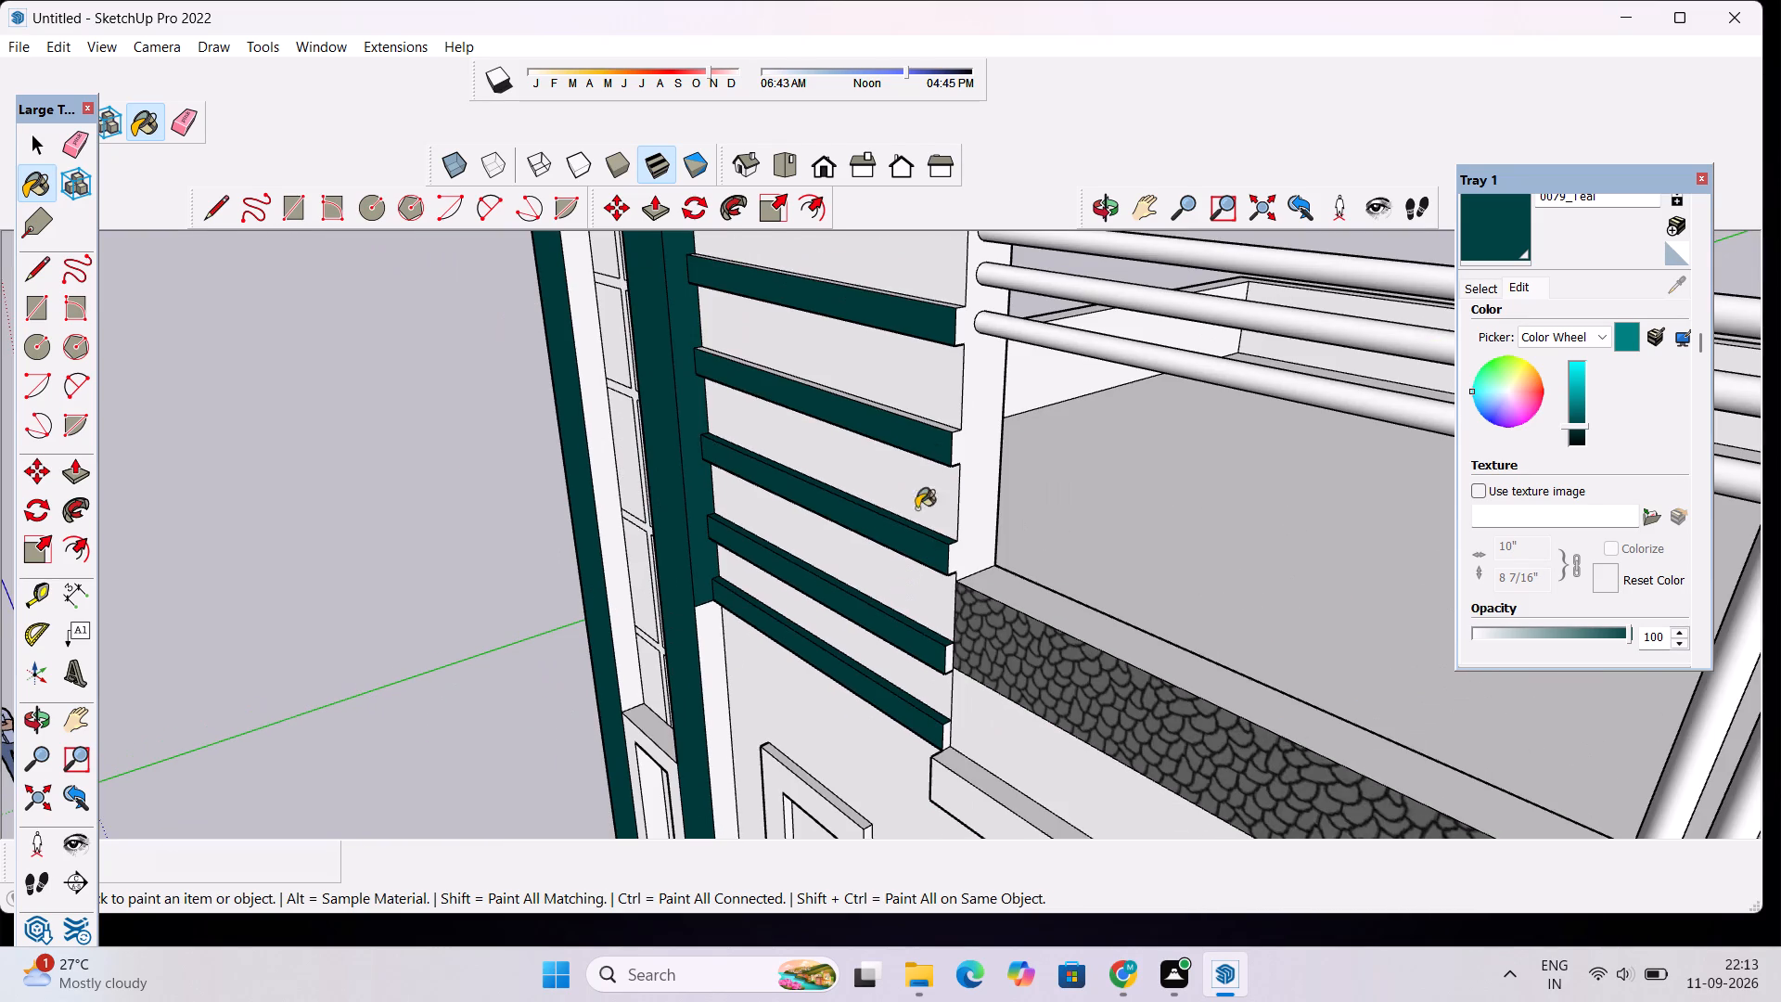
scroll(923, 427, "up", 7)
left_click(932, 417)
scroll(932, 424, "down", 4)
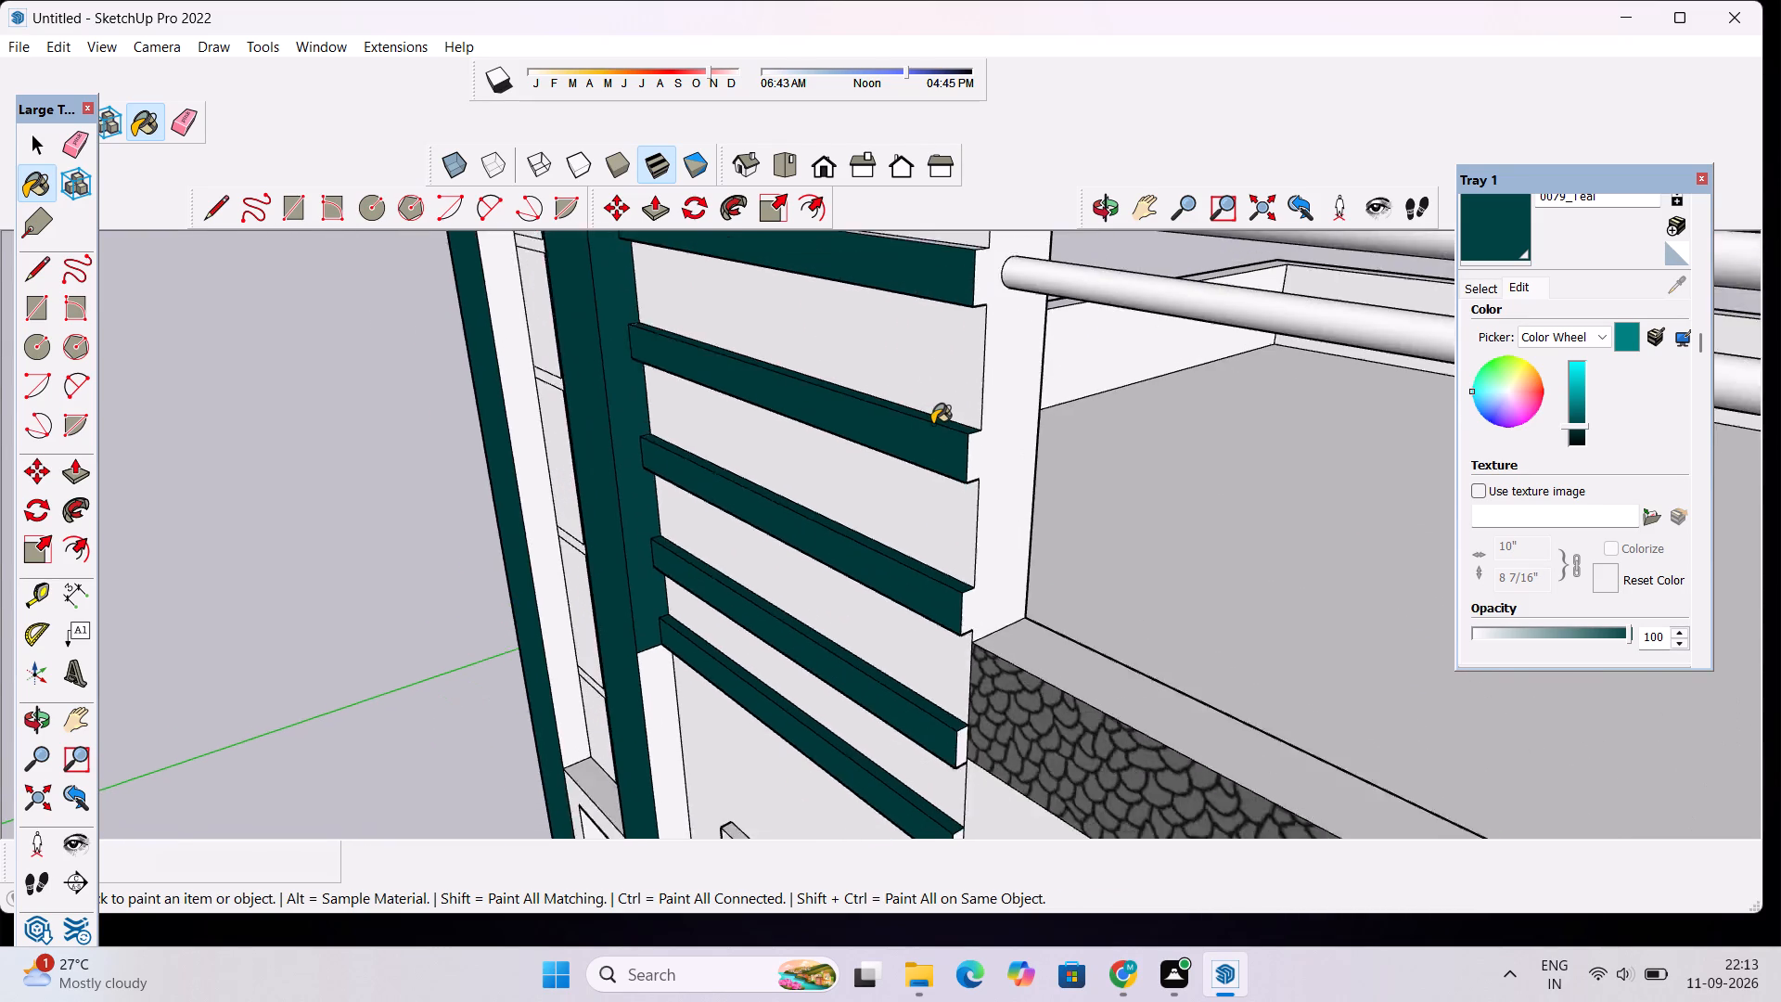
scroll(932, 424, "down", 10)
scroll(929, 329, "up", 9)
left_click(938, 369)
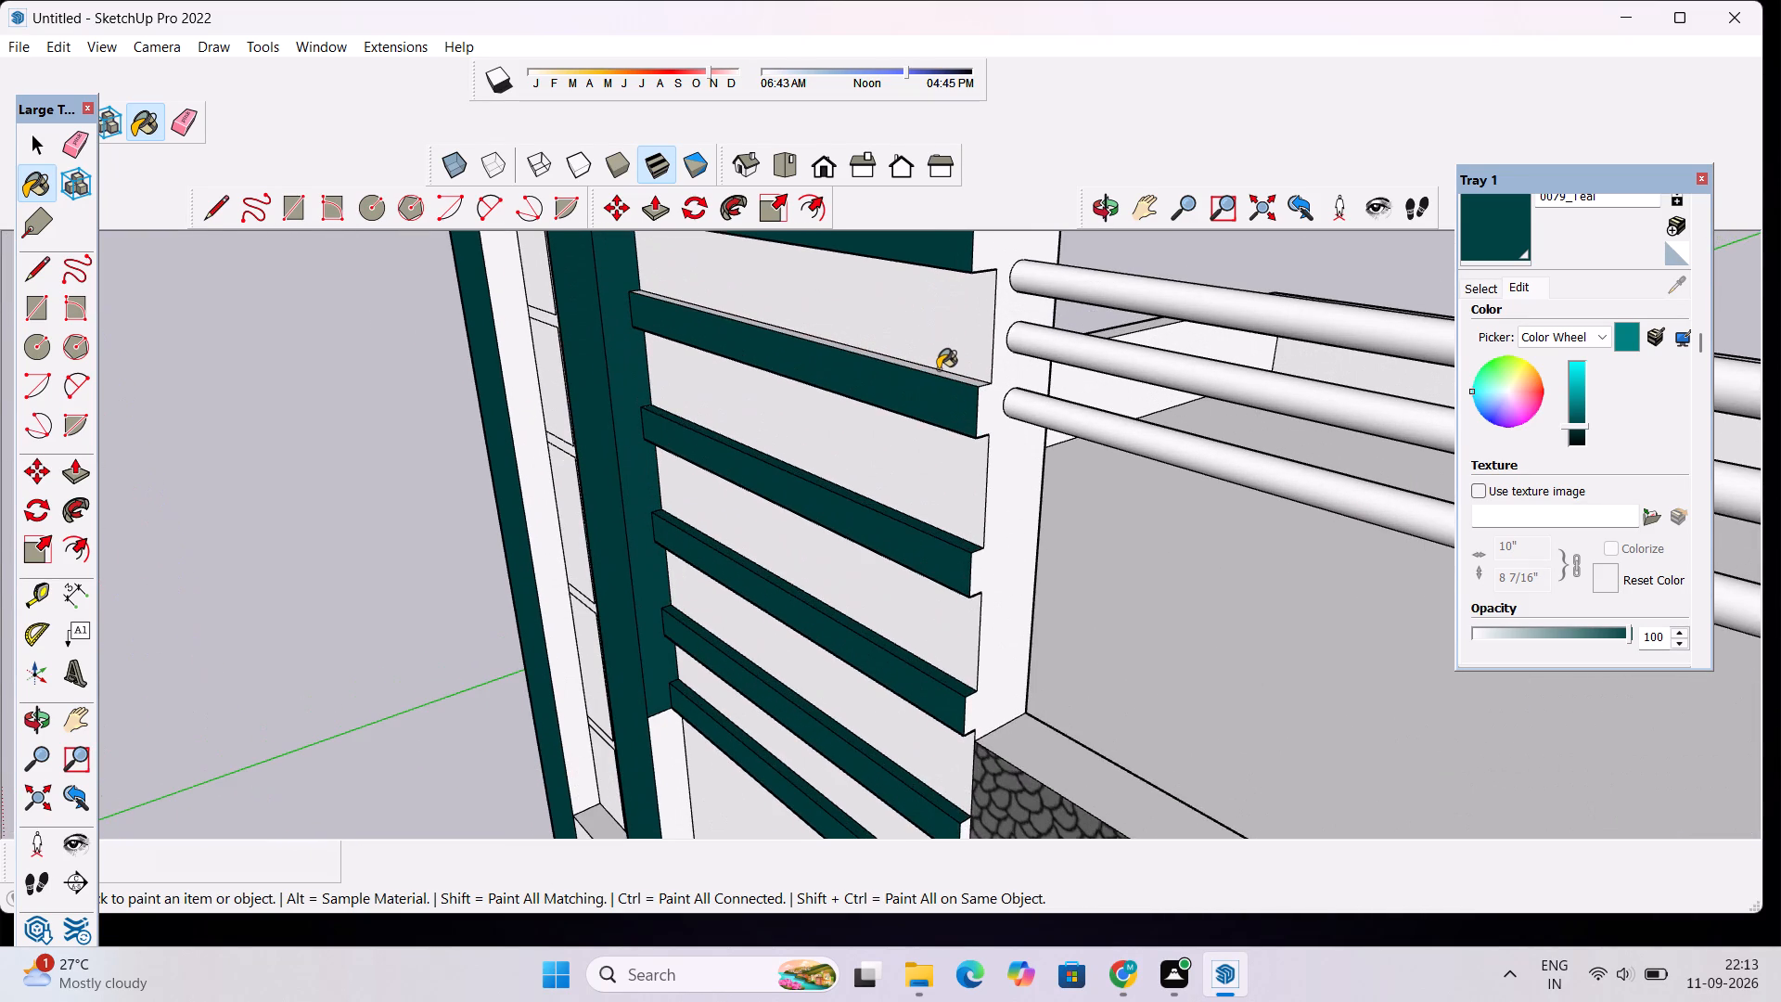
scroll(942, 373, "up", 10)
left_click(944, 375)
scroll(944, 375, "down", 10)
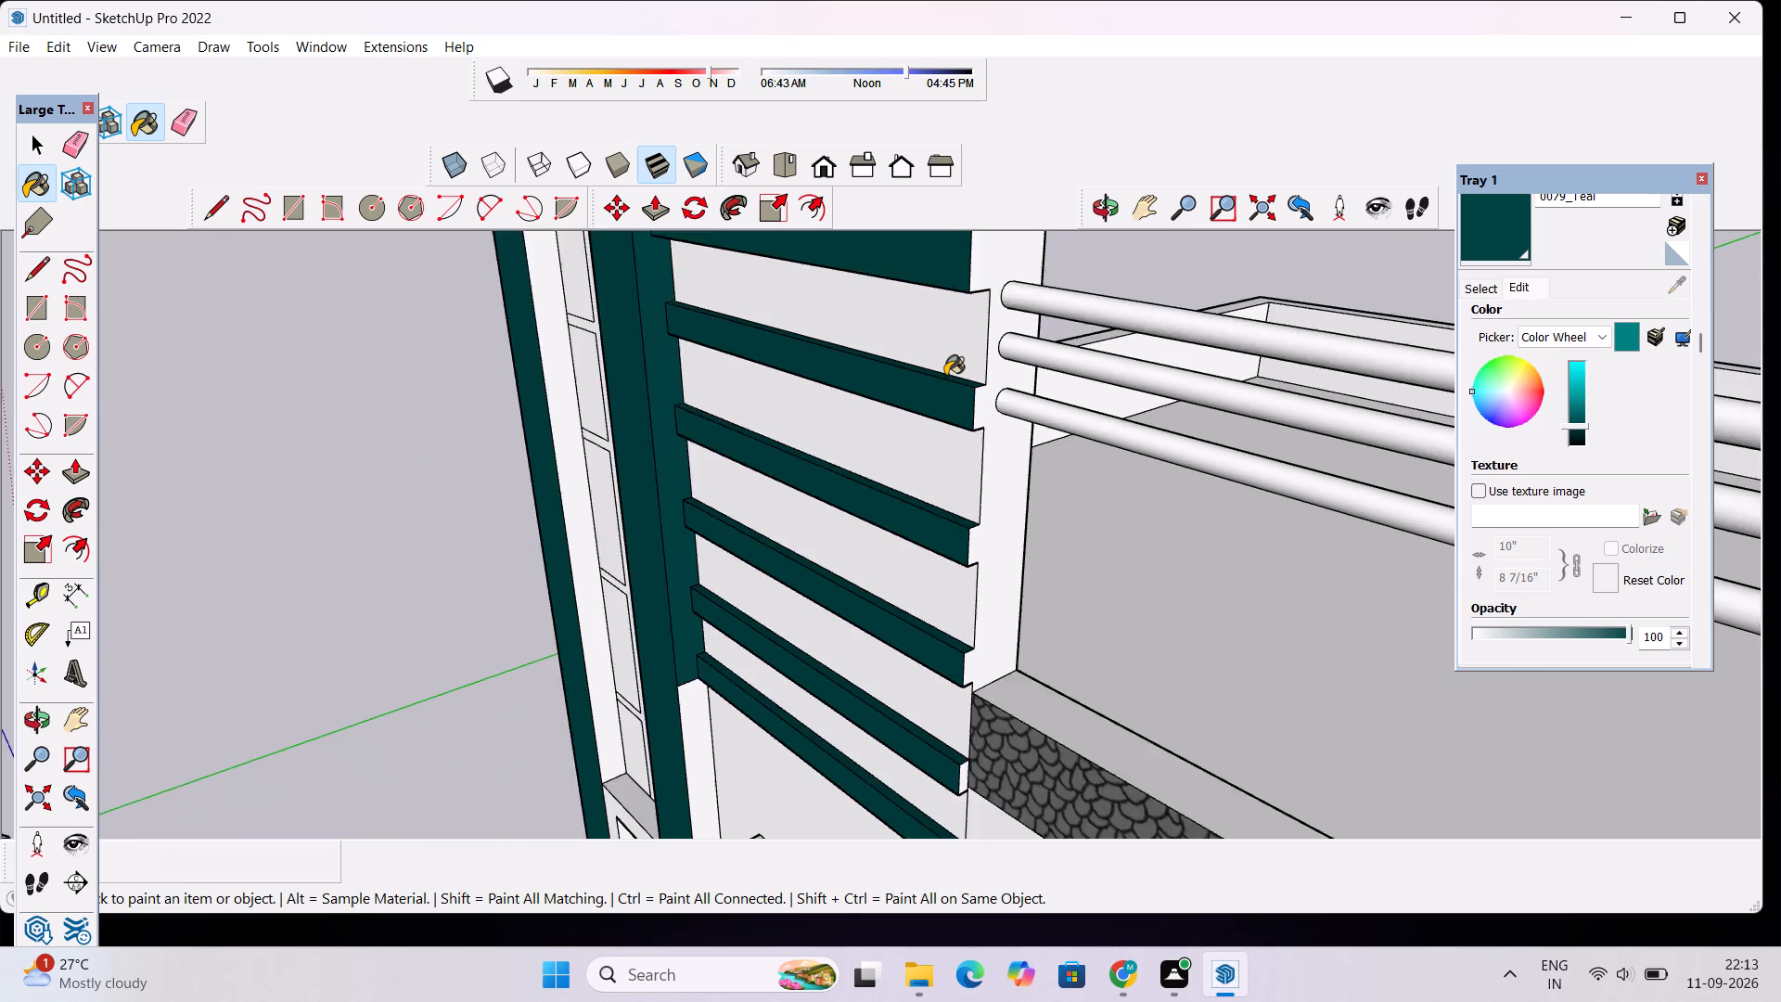
Paint the front face of the overlapping-rectangles wall frame beside the door with the darkened 0079_Teal.
scroll(945, 376, "down", 9)
scroll(709, 379, "down", 4)
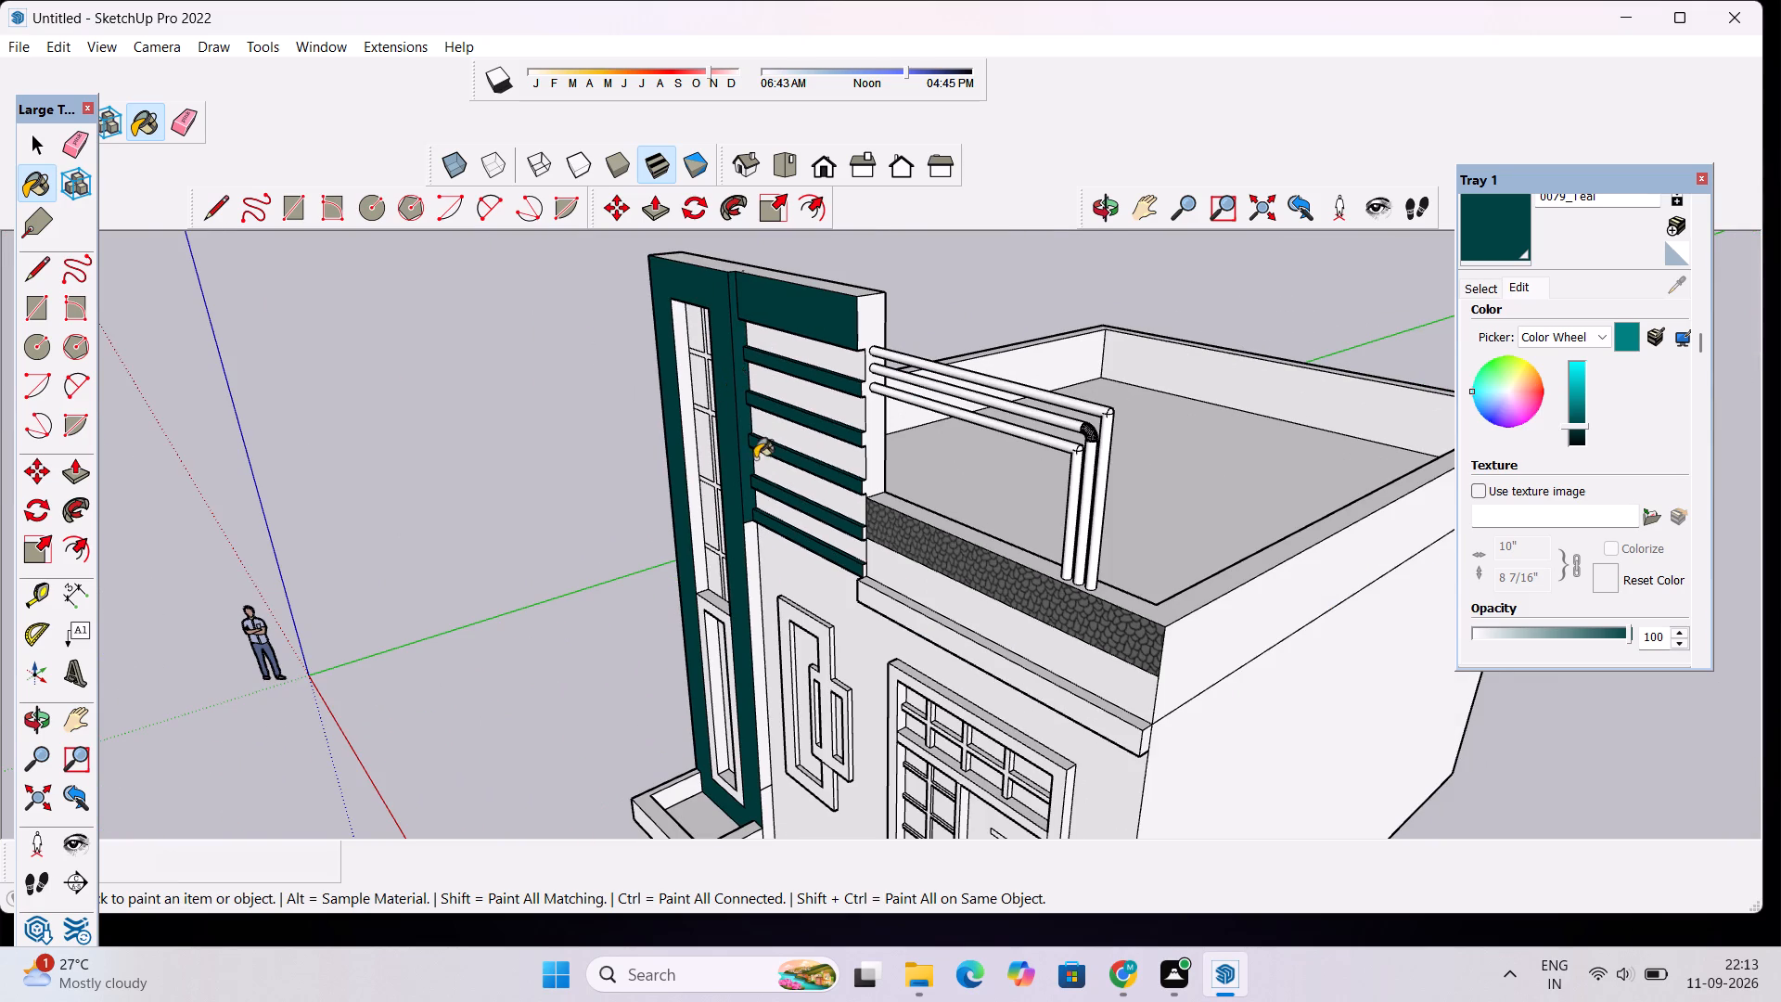
scroll(762, 475, "down", 7)
left_click(1107, 222)
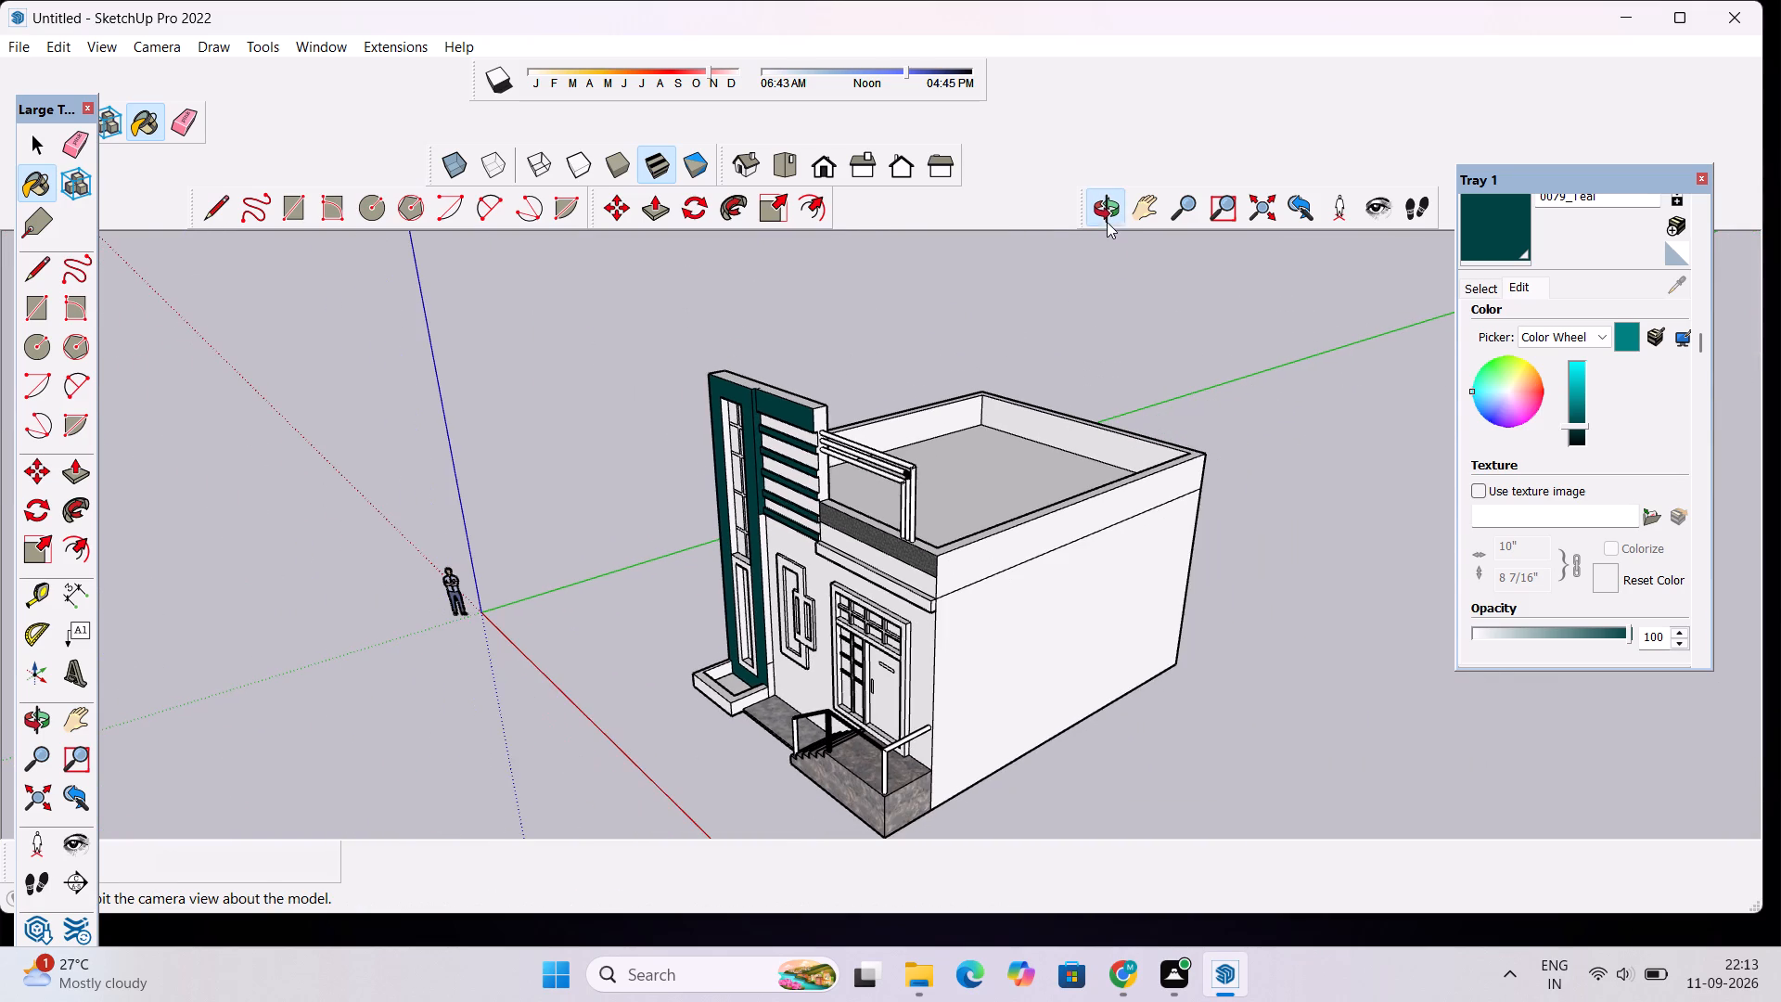
left_click_drag(940, 445, 1168, 287)
scroll(893, 578, "up", 2)
left_click_drag(801, 588, 936, 566)
scroll(918, 570, "down", 2)
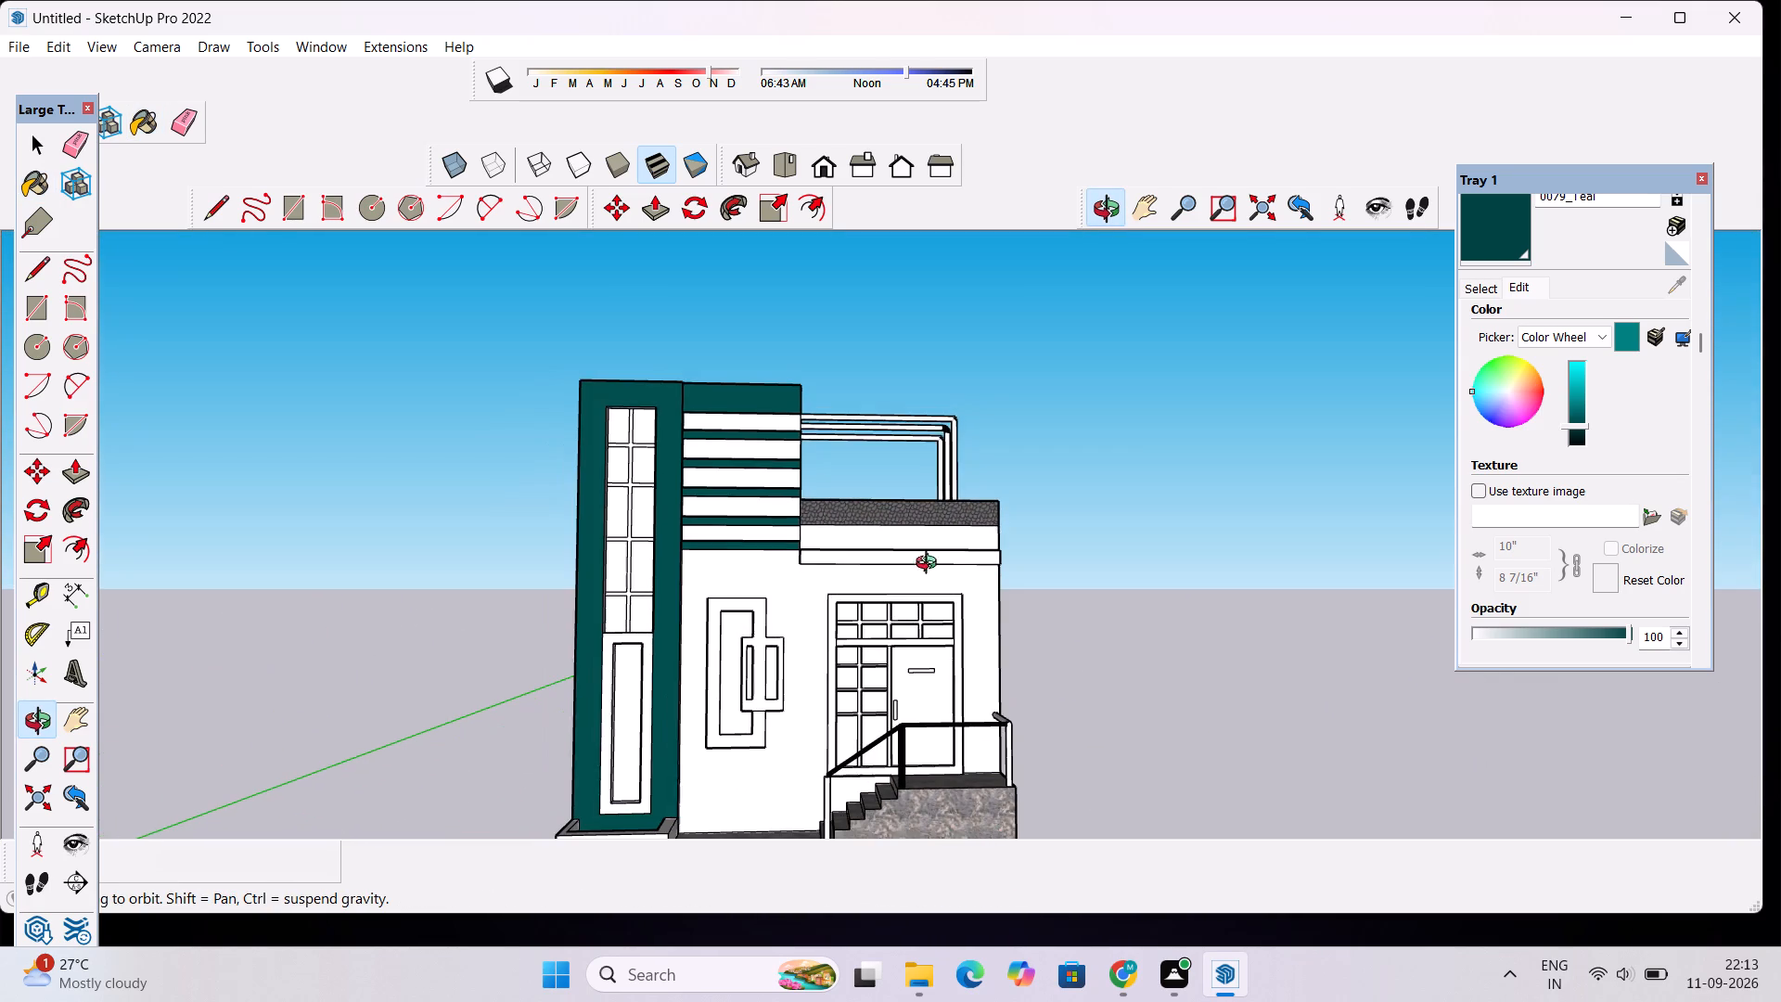
scroll(930, 565, "down", 1)
left_click(1497, 223)
scroll(712, 668, "up", 1)
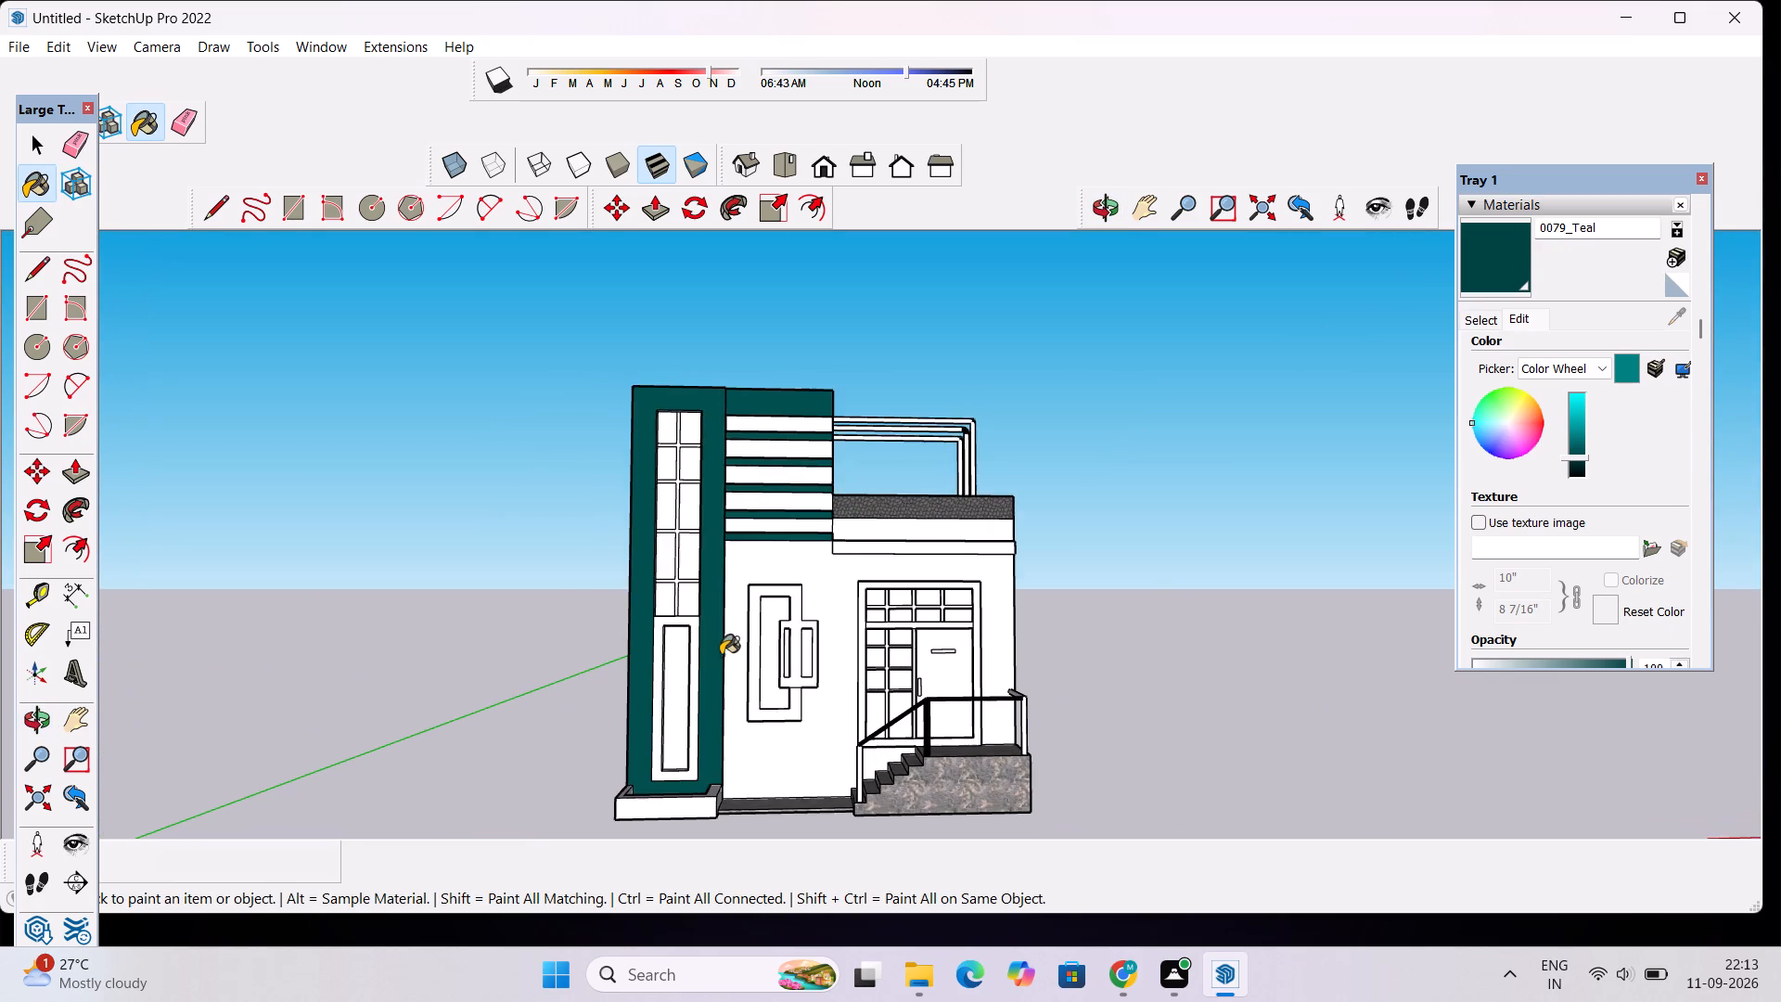
scroll(724, 651, "up", 4)
scroll(824, 569, "up", 4)
left_click(830, 558)
Paint the top edges of both overlapping rectangles and the larger one's upper right side with the darkened 0079_Teal.
scroll(847, 636, "up", 3)
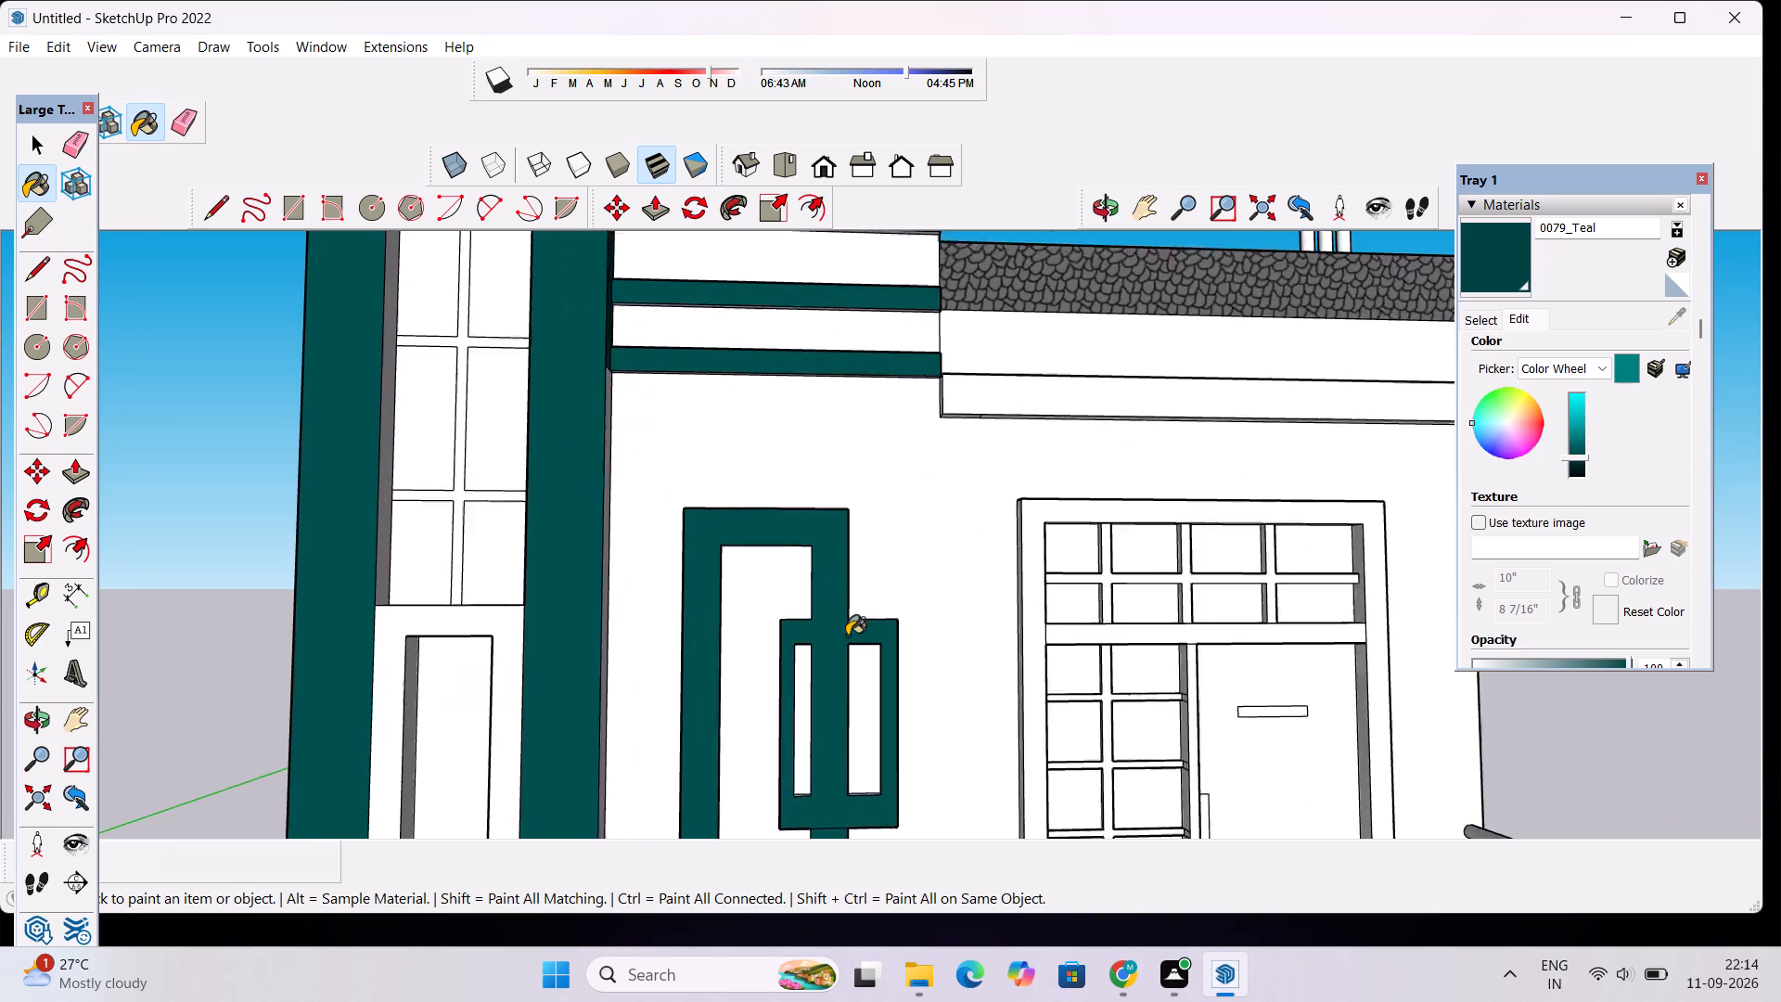
scroll(847, 636, "up", 1)
left_click(1109, 208)
left_click_drag(843, 461, 818, 634)
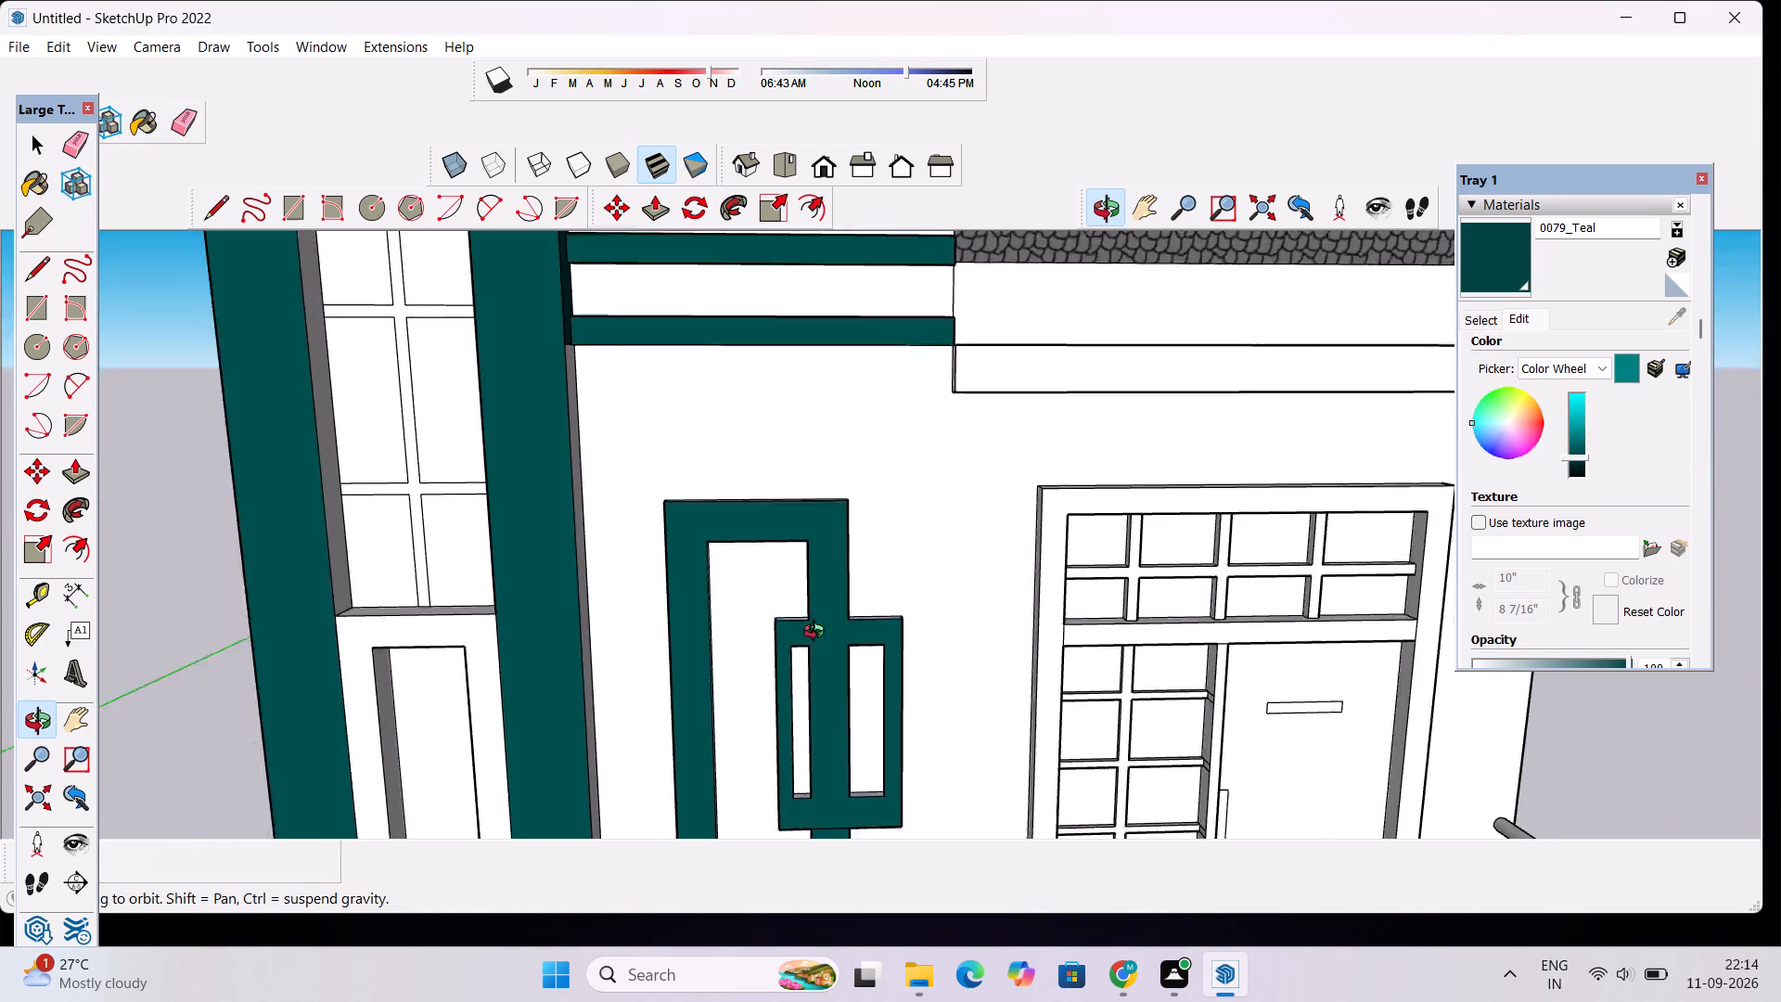
left_click_drag(818, 634, 761, 794)
left_click(1469, 263)
scroll(890, 594, "up", 3)
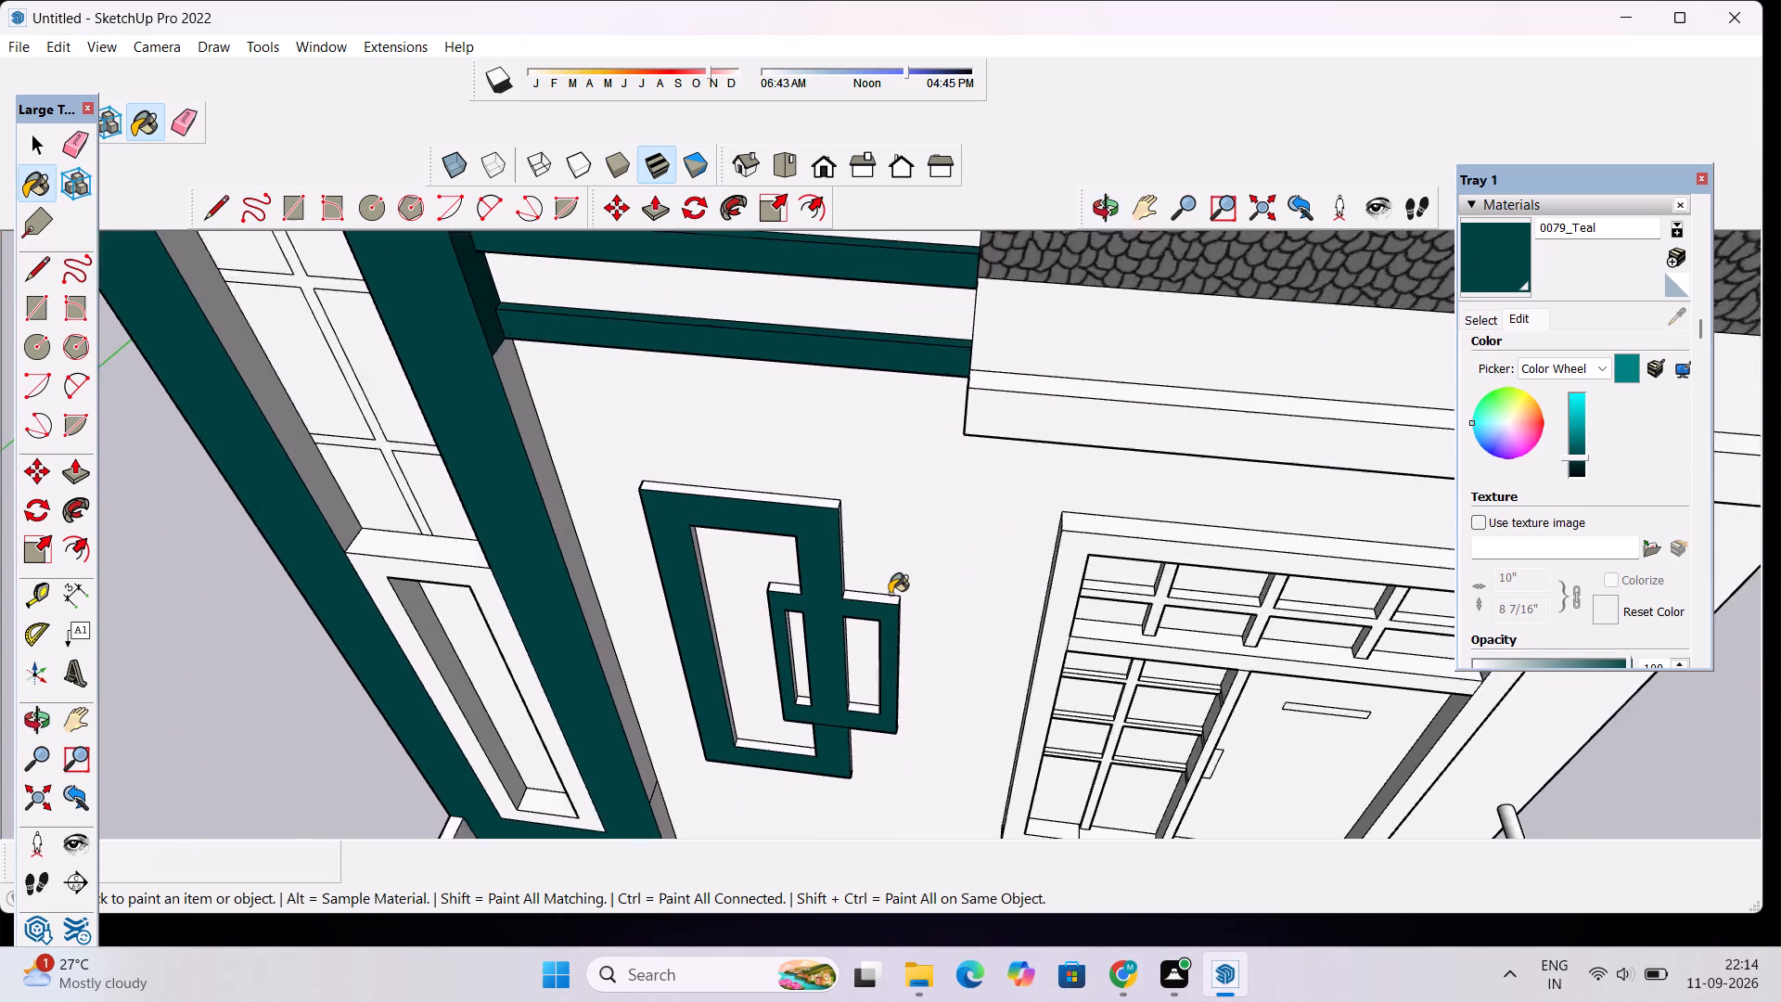
scroll(890, 594, "up", 1)
left_click(879, 597)
left_click(756, 587)
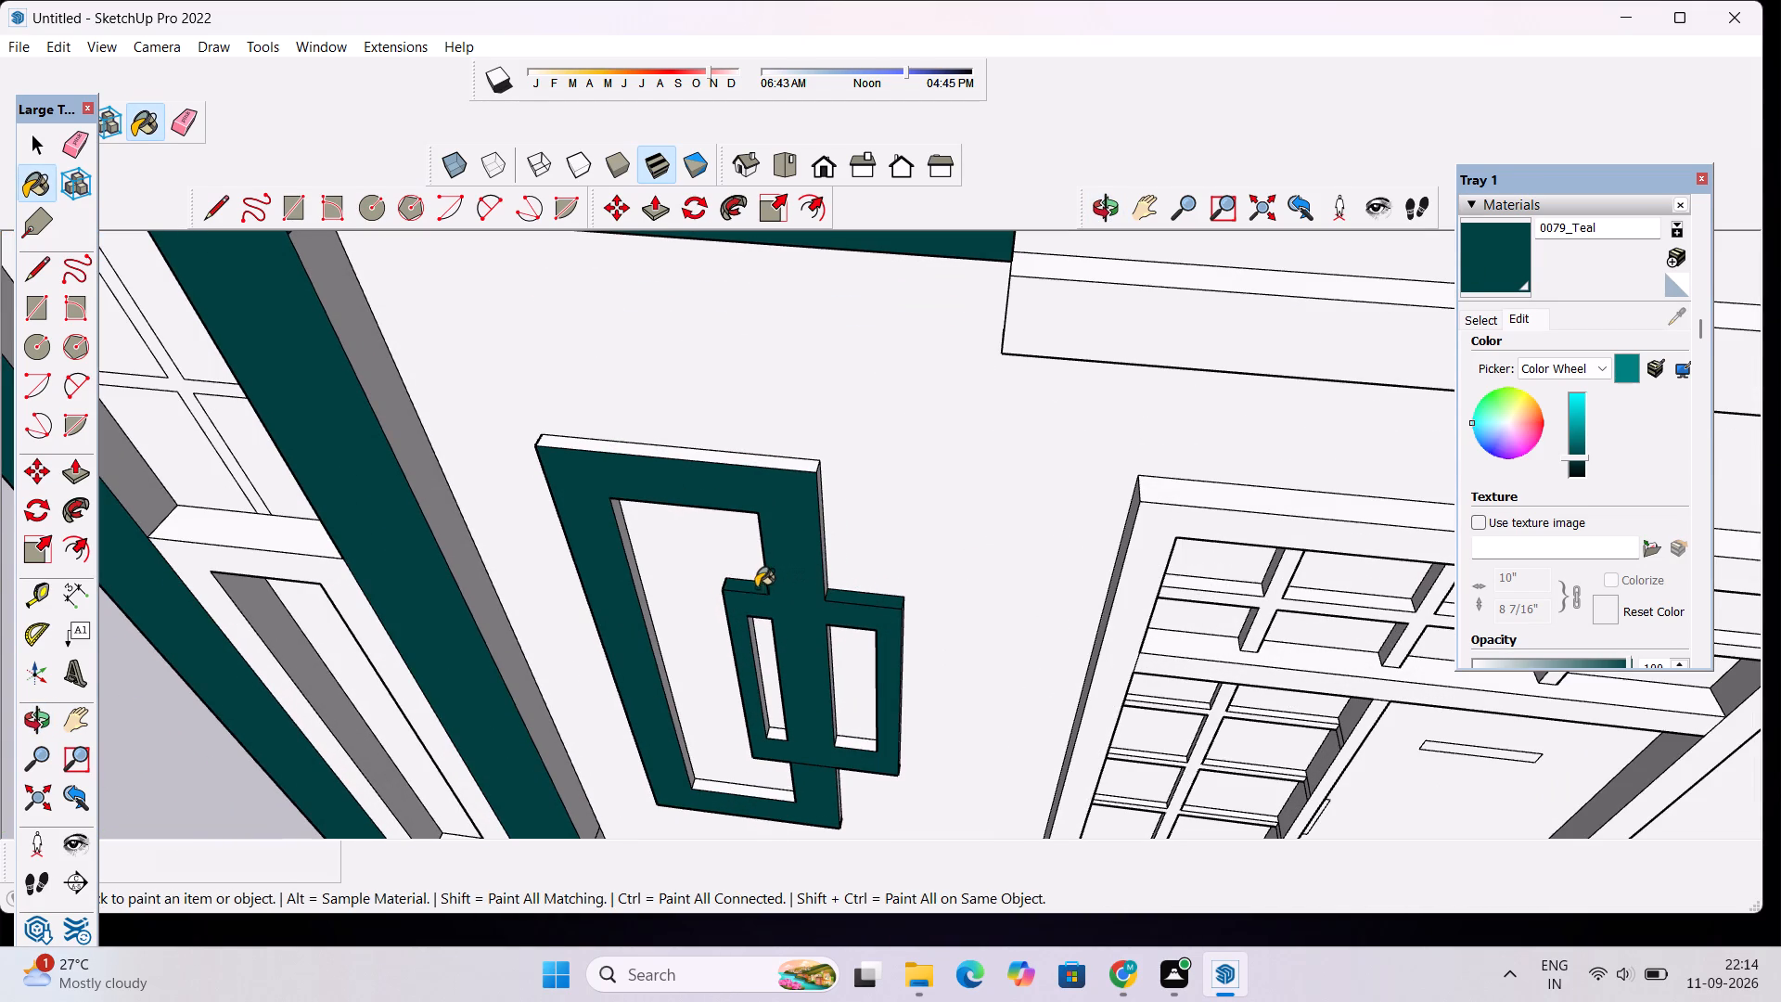
left_click(797, 469)
scroll(886, 518, "up", 5)
scroll(809, 535, "up", 3)
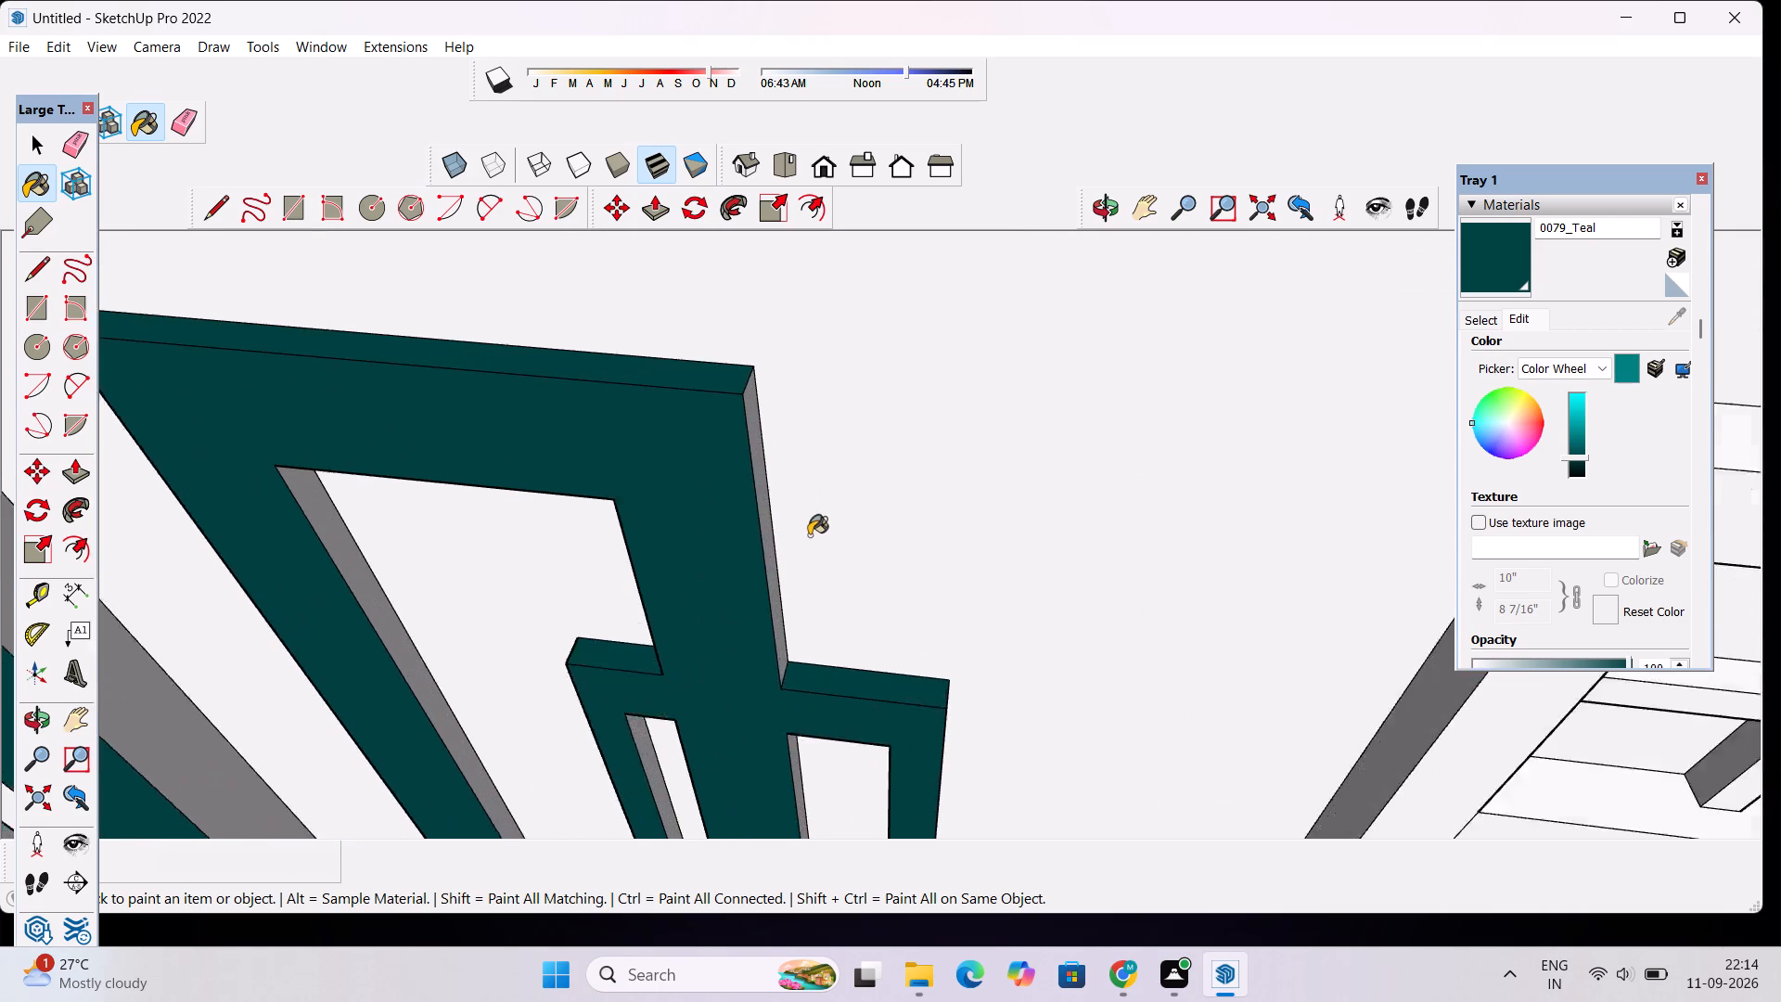
scroll(809, 535, "up", 2)
left_click(756, 544)
Paint the bottom and left inner faces of the wall frame's two narrow openings and large opening with the darkened 0079_Teal.
scroll(761, 522, "down", 6)
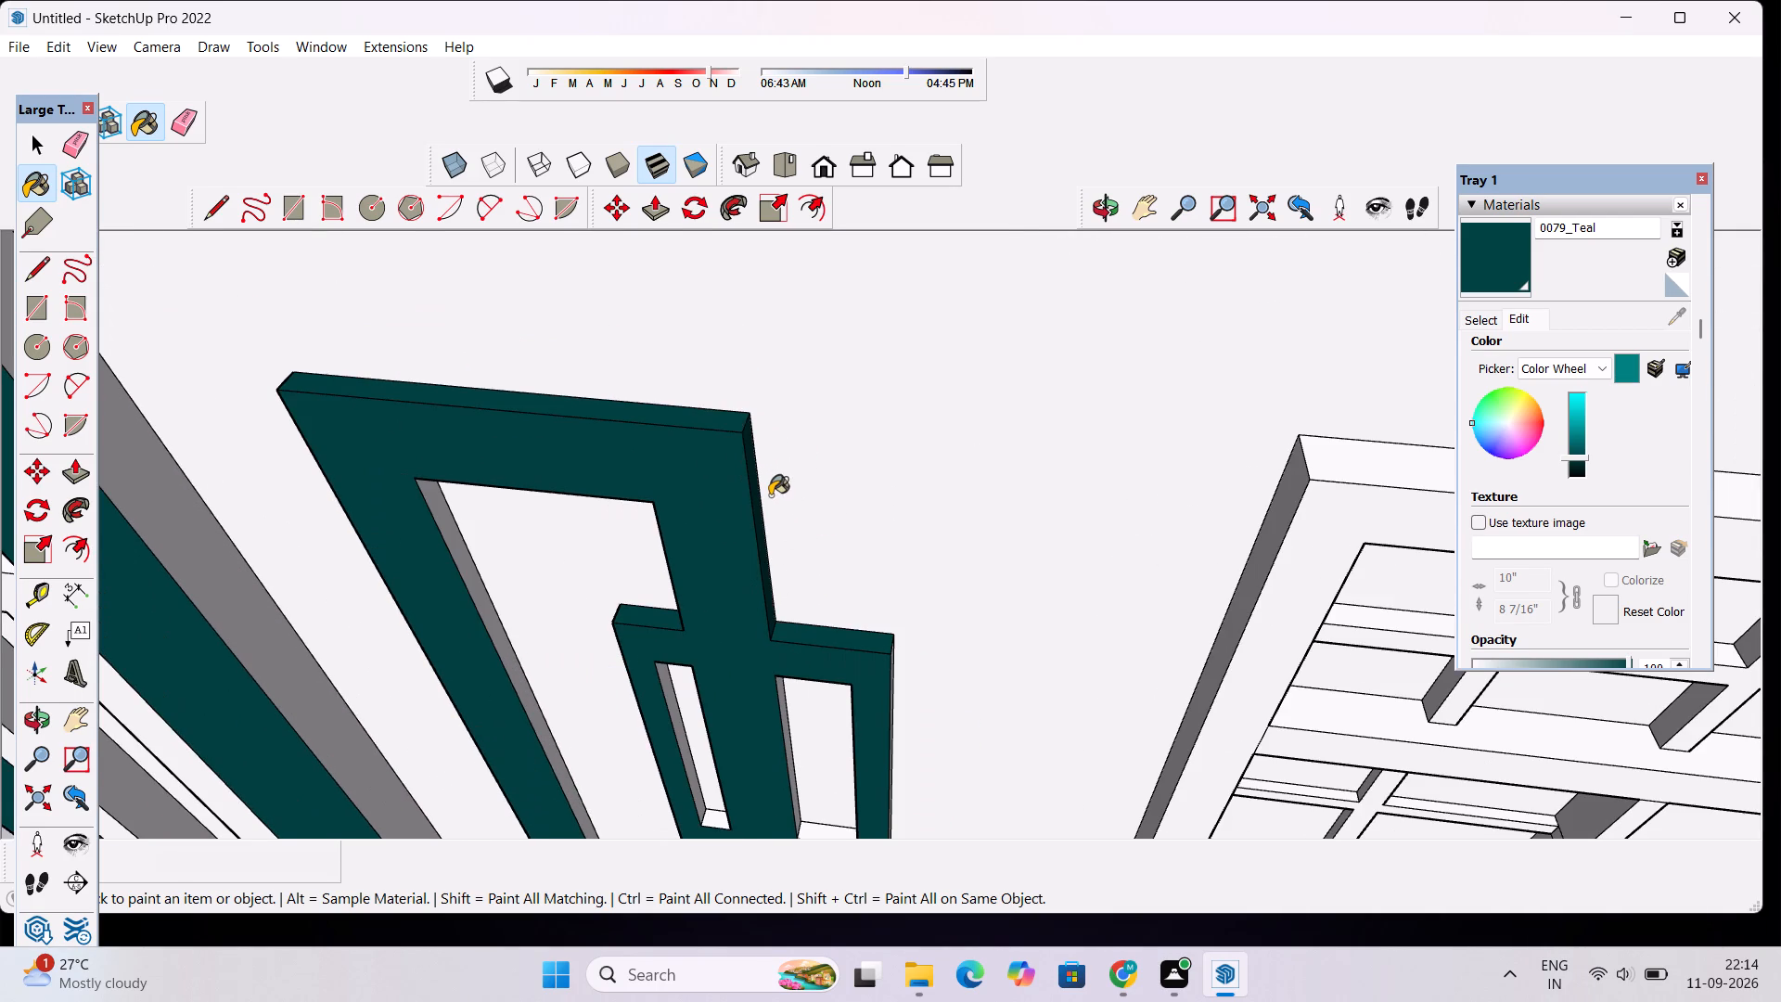
scroll(770, 499, "down", 5)
scroll(788, 739, "up", 10)
left_click(823, 744)
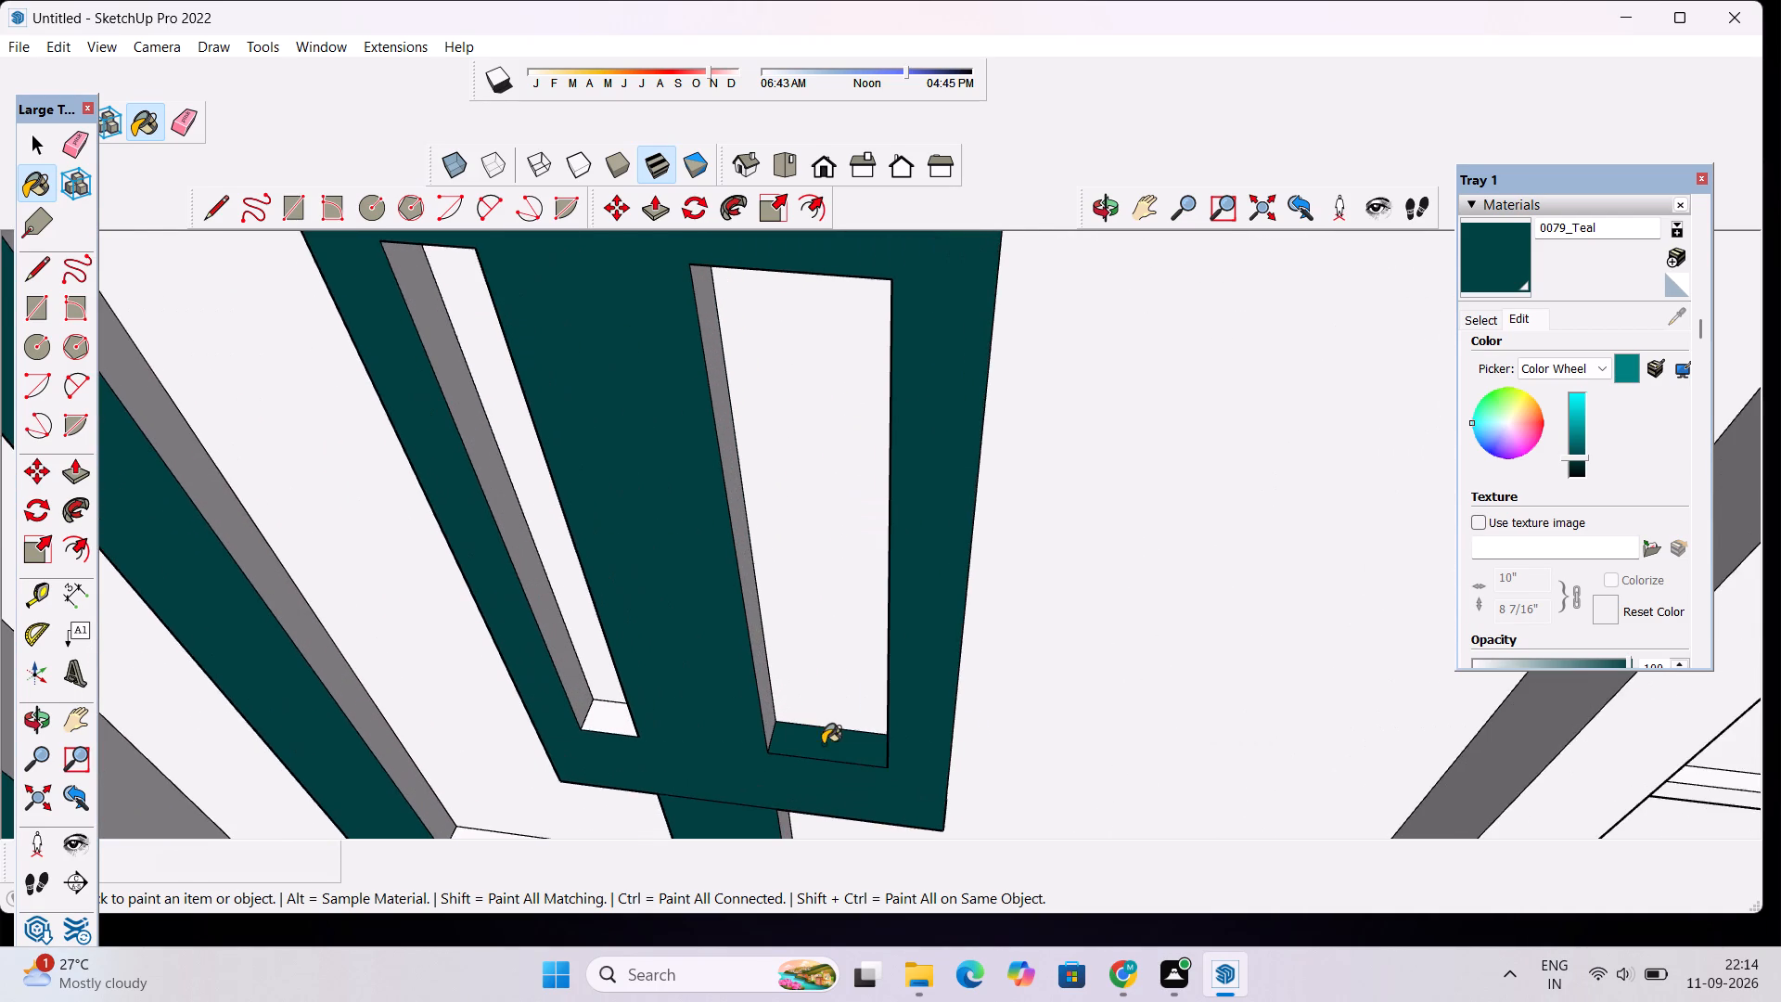
scroll(776, 687, "up", 3)
left_click(759, 690)
left_click(552, 730)
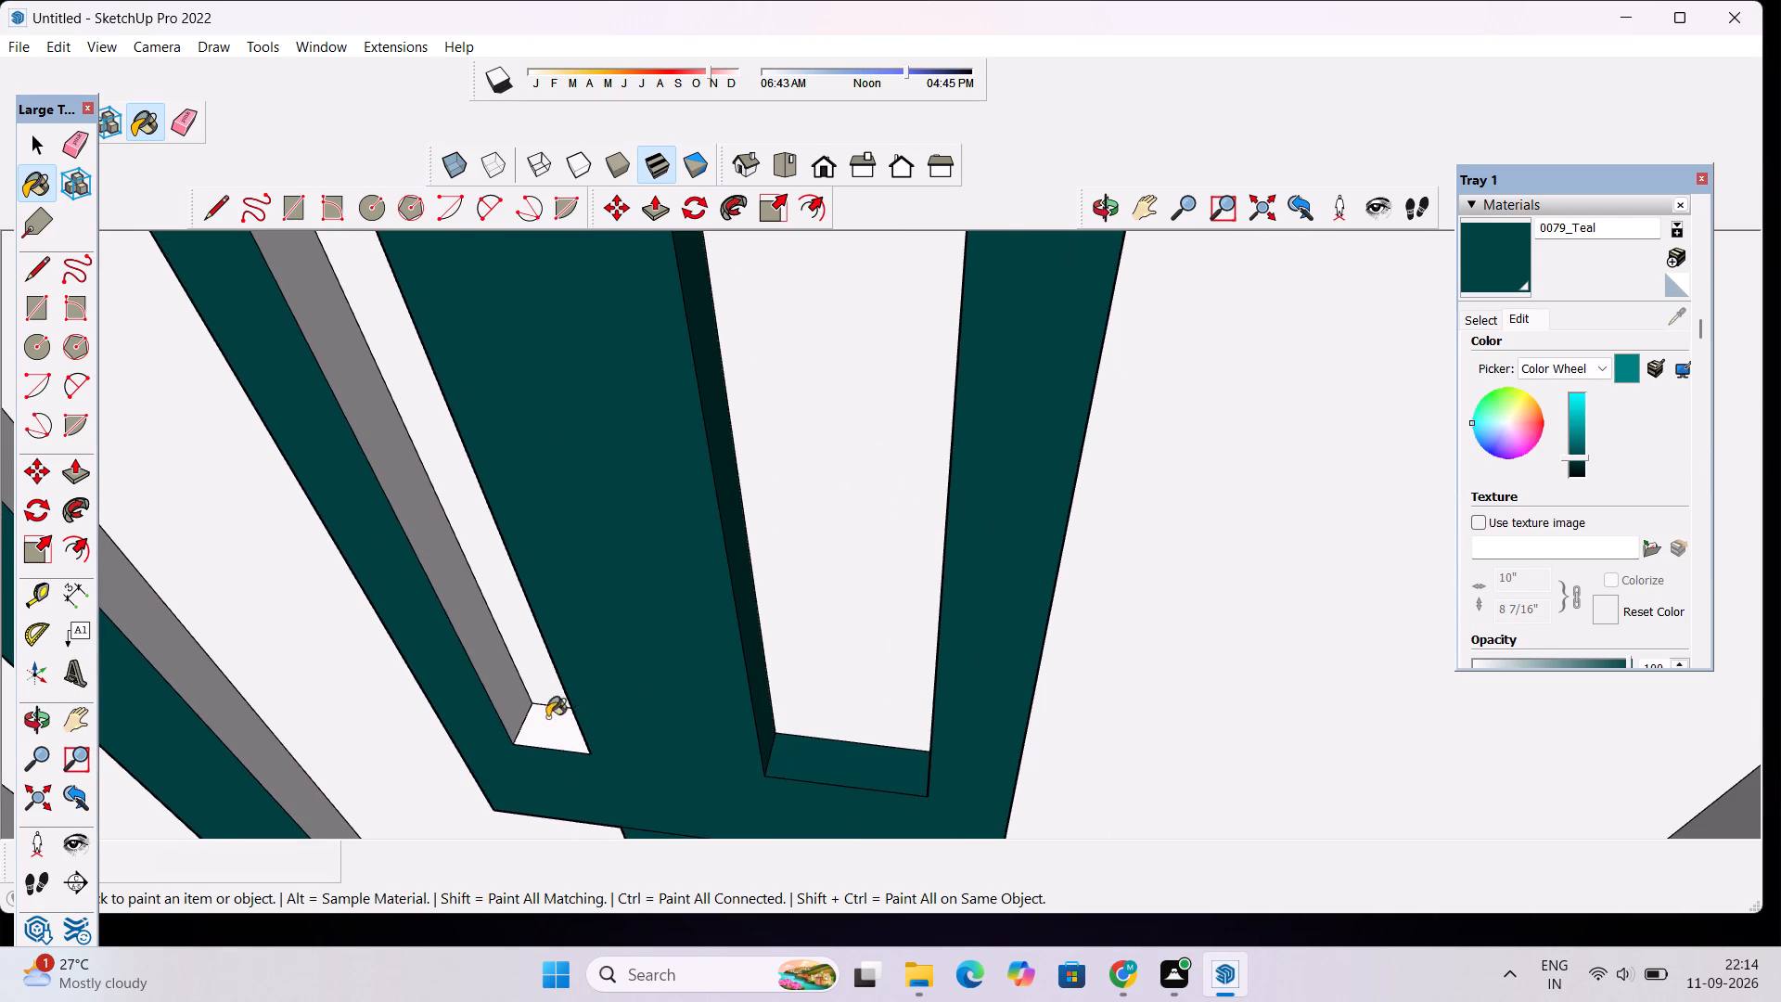
left_click(488, 674)
scroll(507, 615, "down", 8)
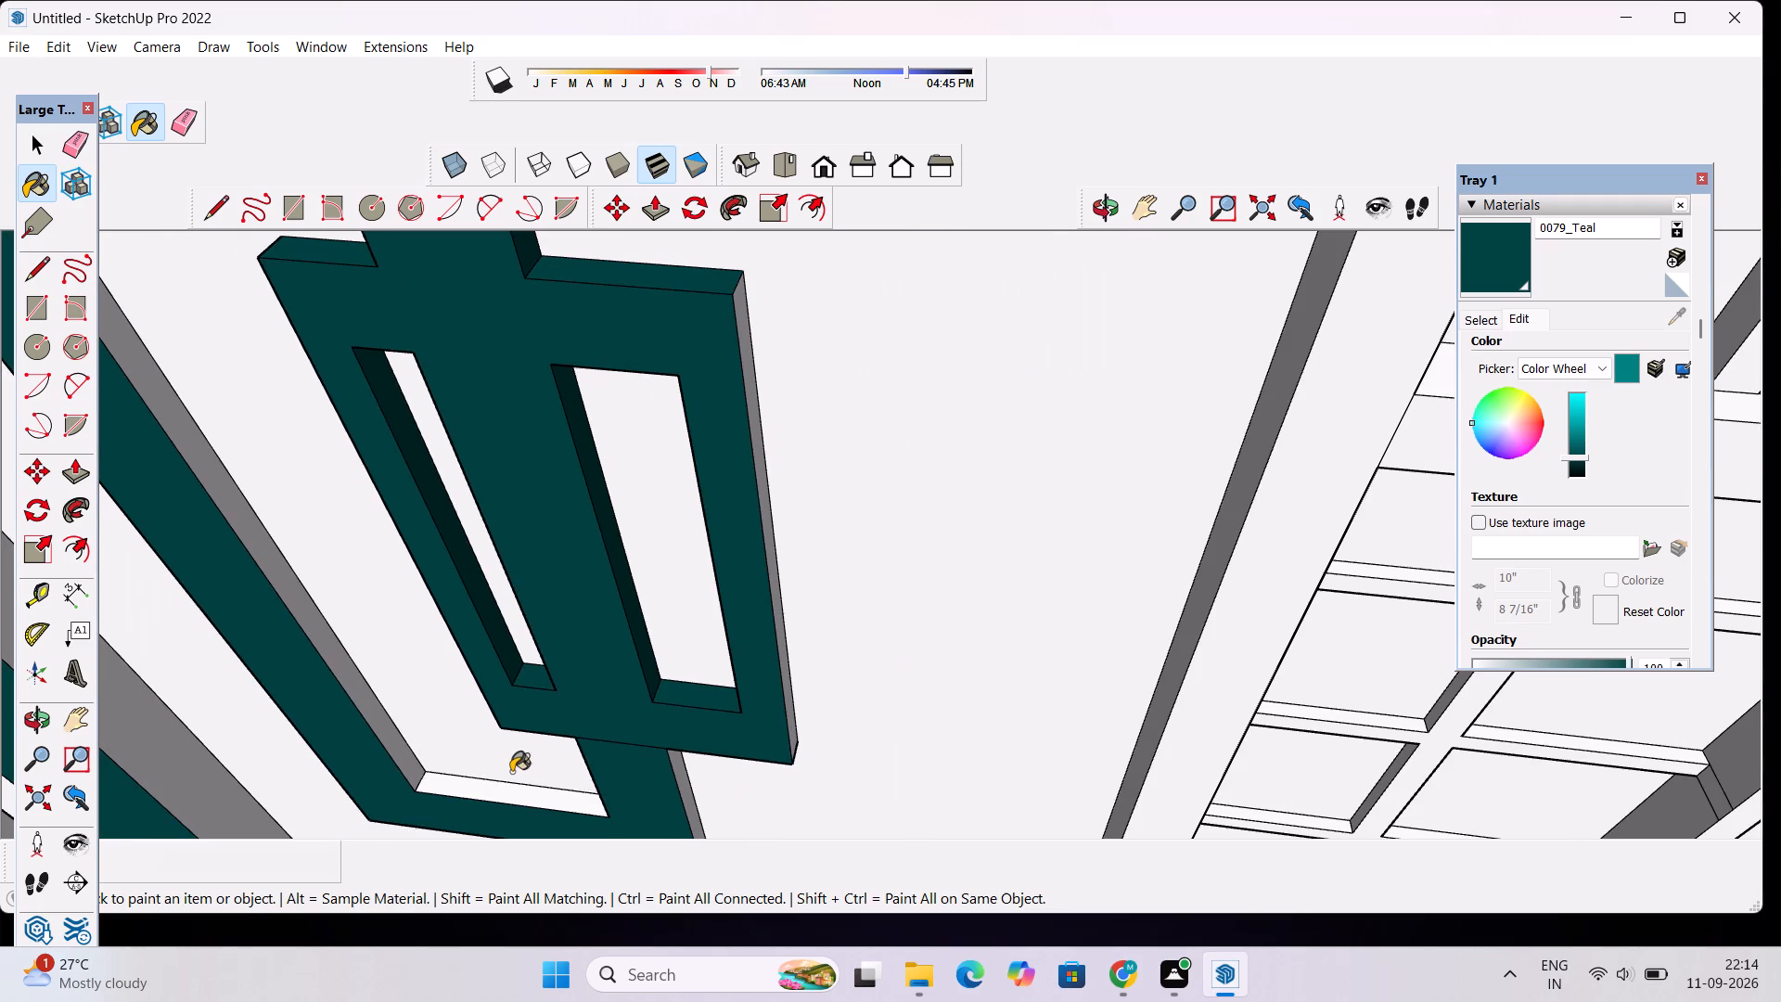
left_click(509, 781)
left_click(372, 692)
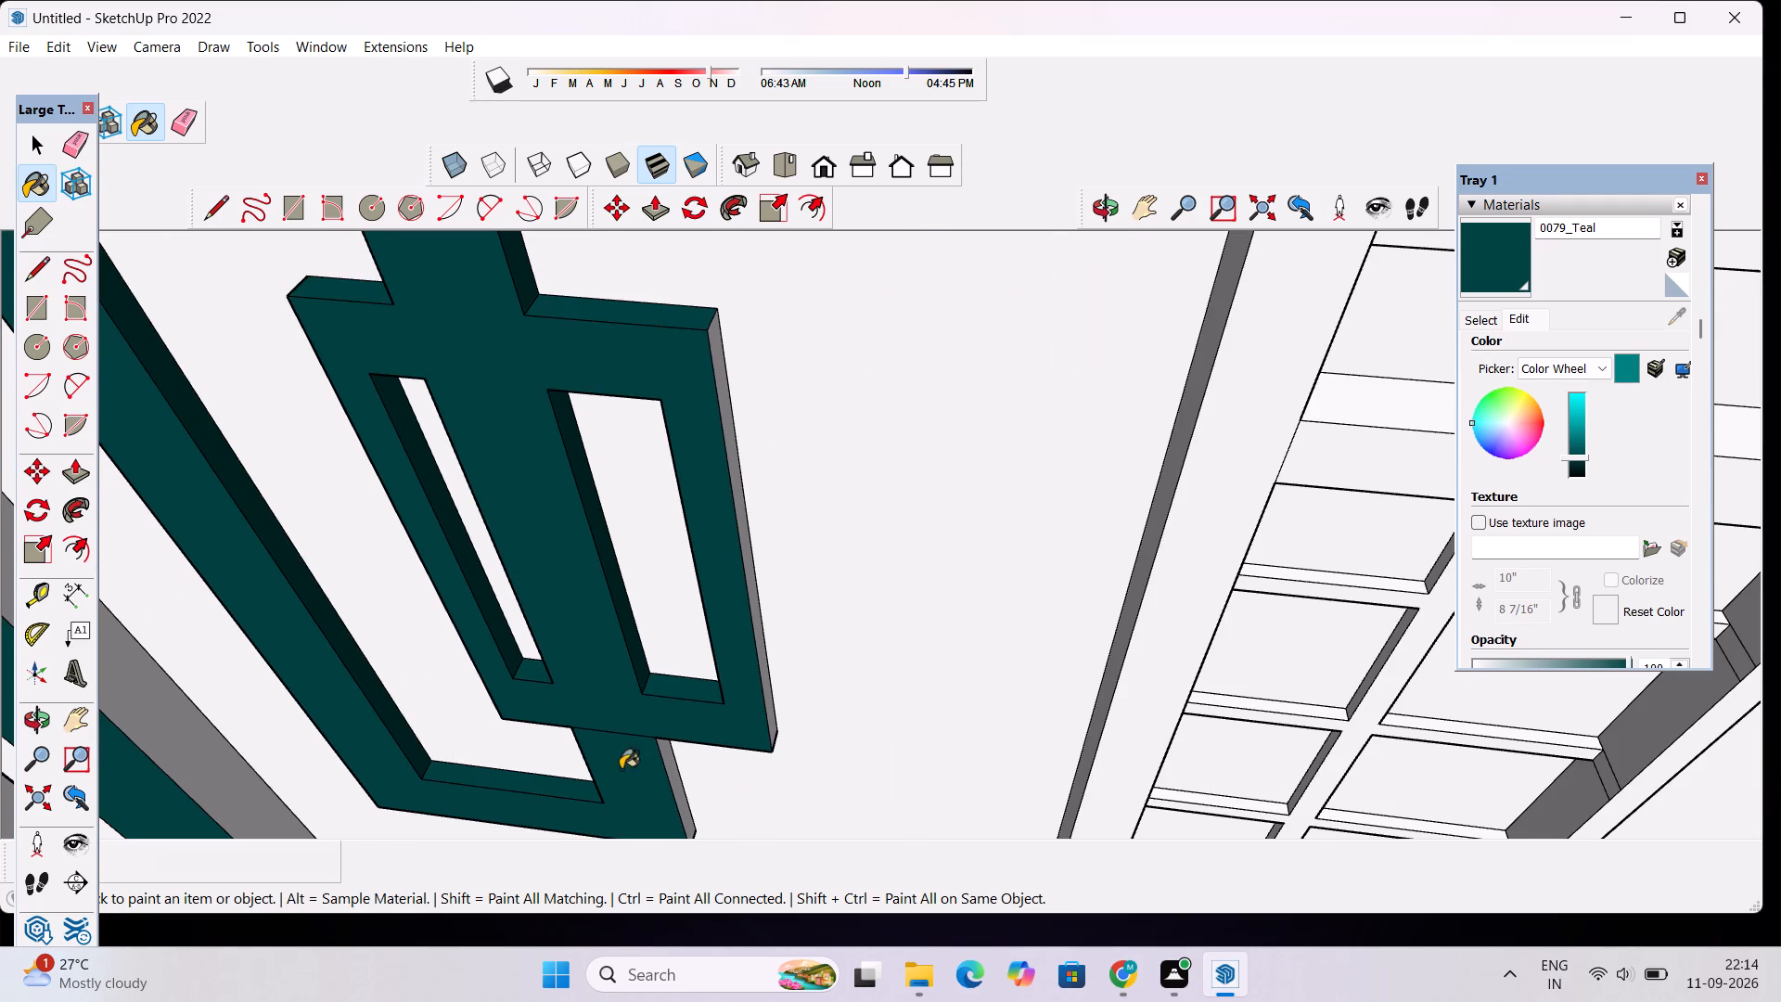
Paint both rectangles' remaining outer right edges and the two narrow openings' right inner faces with the darkened 0079_Teal.
left_click(675, 779)
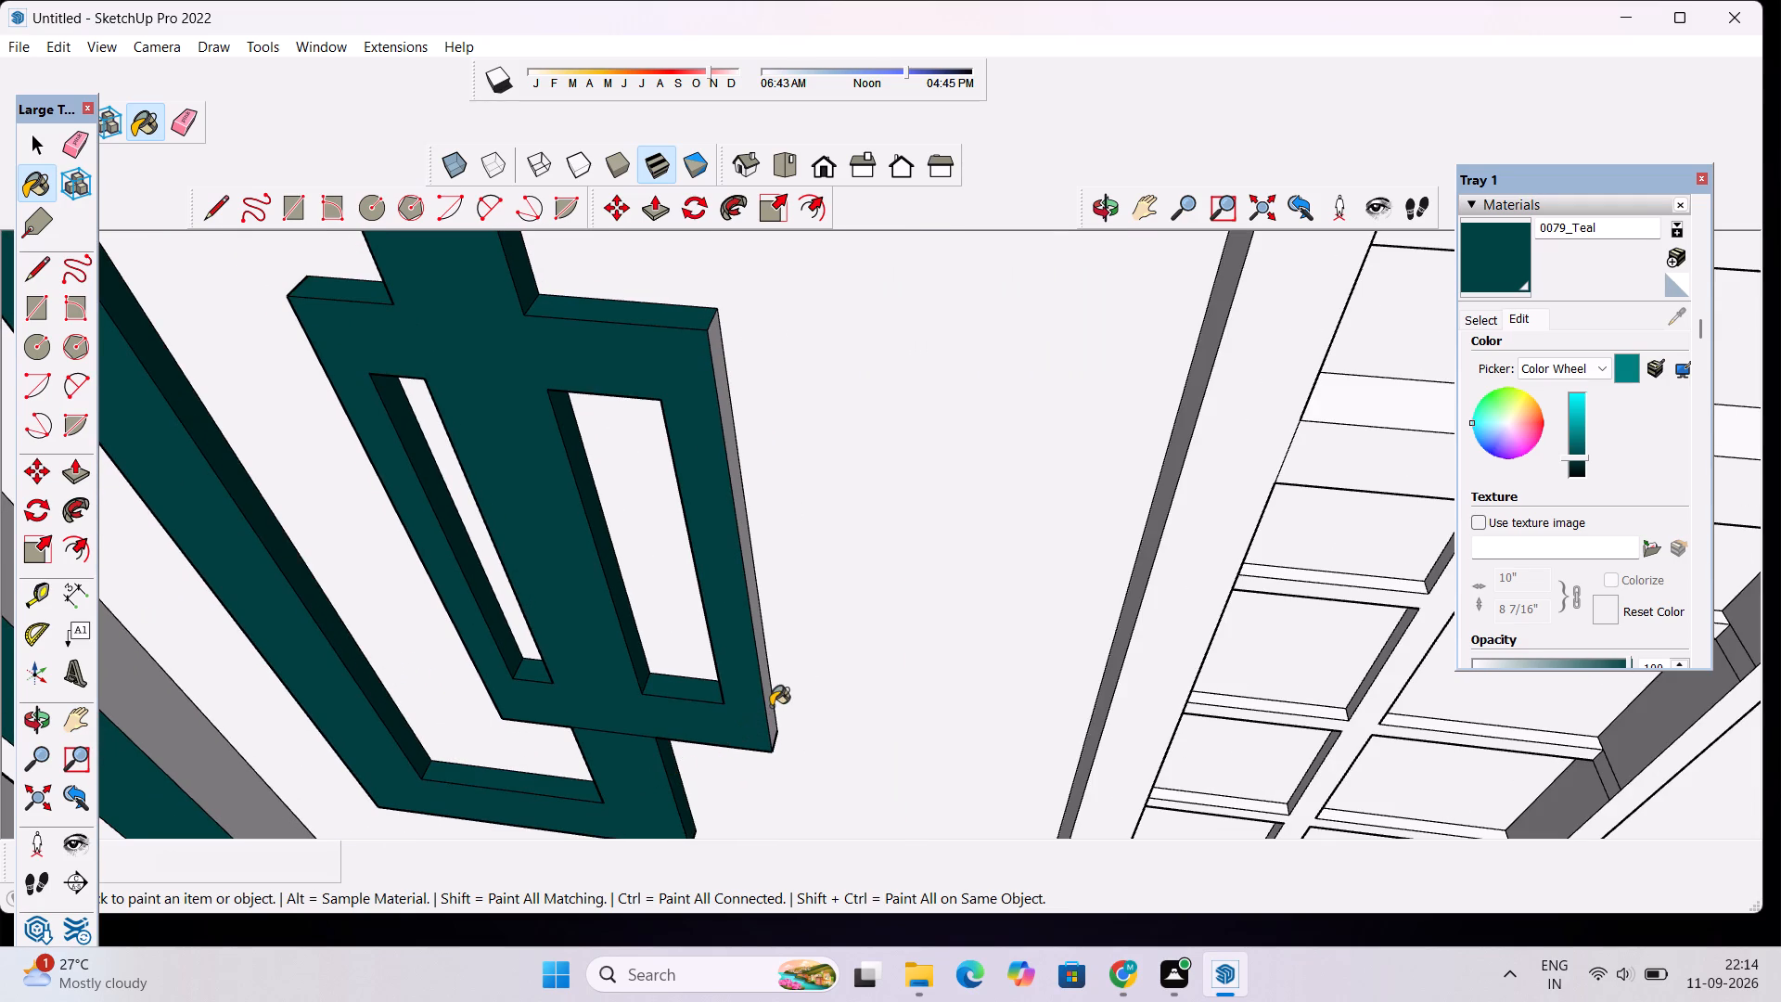
left_click(771, 706)
scroll(535, 577, "up", 13)
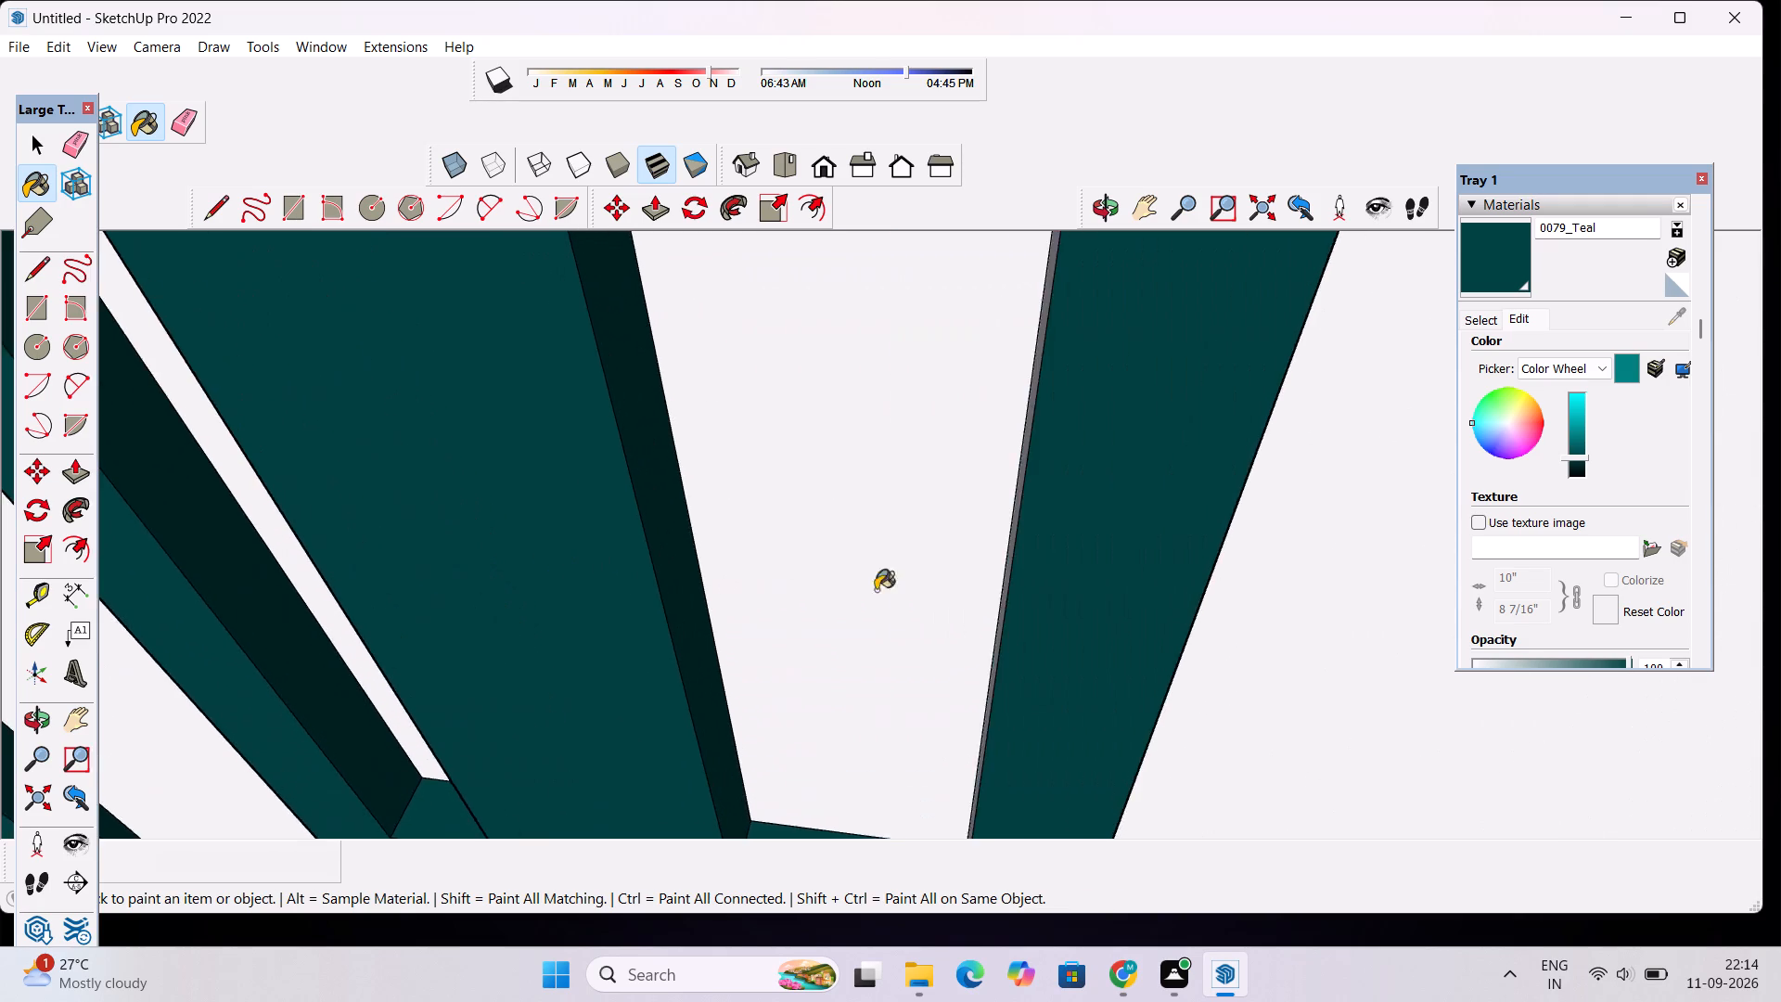
scroll(921, 600, "down", 2)
scroll(930, 606, "up", 4)
left_click(1065, 607)
scroll(1032, 466, "down", 7)
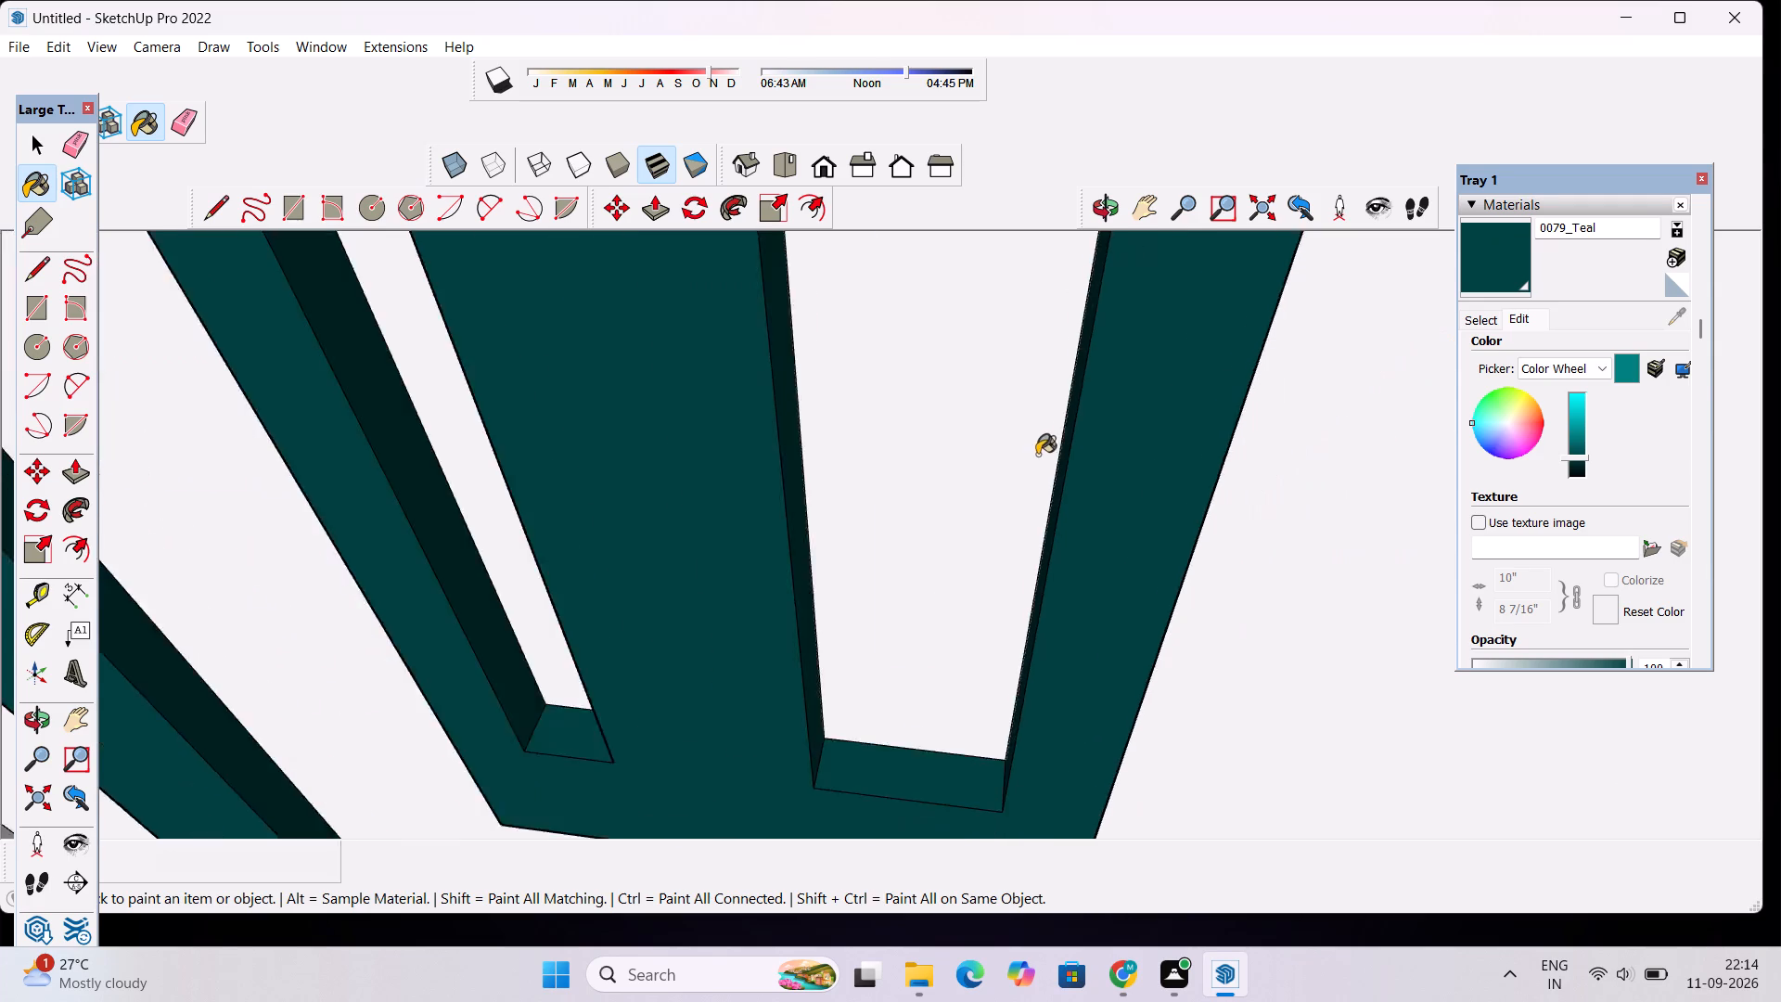
scroll(1037, 455, "down", 11)
scroll(811, 420, "up", 17)
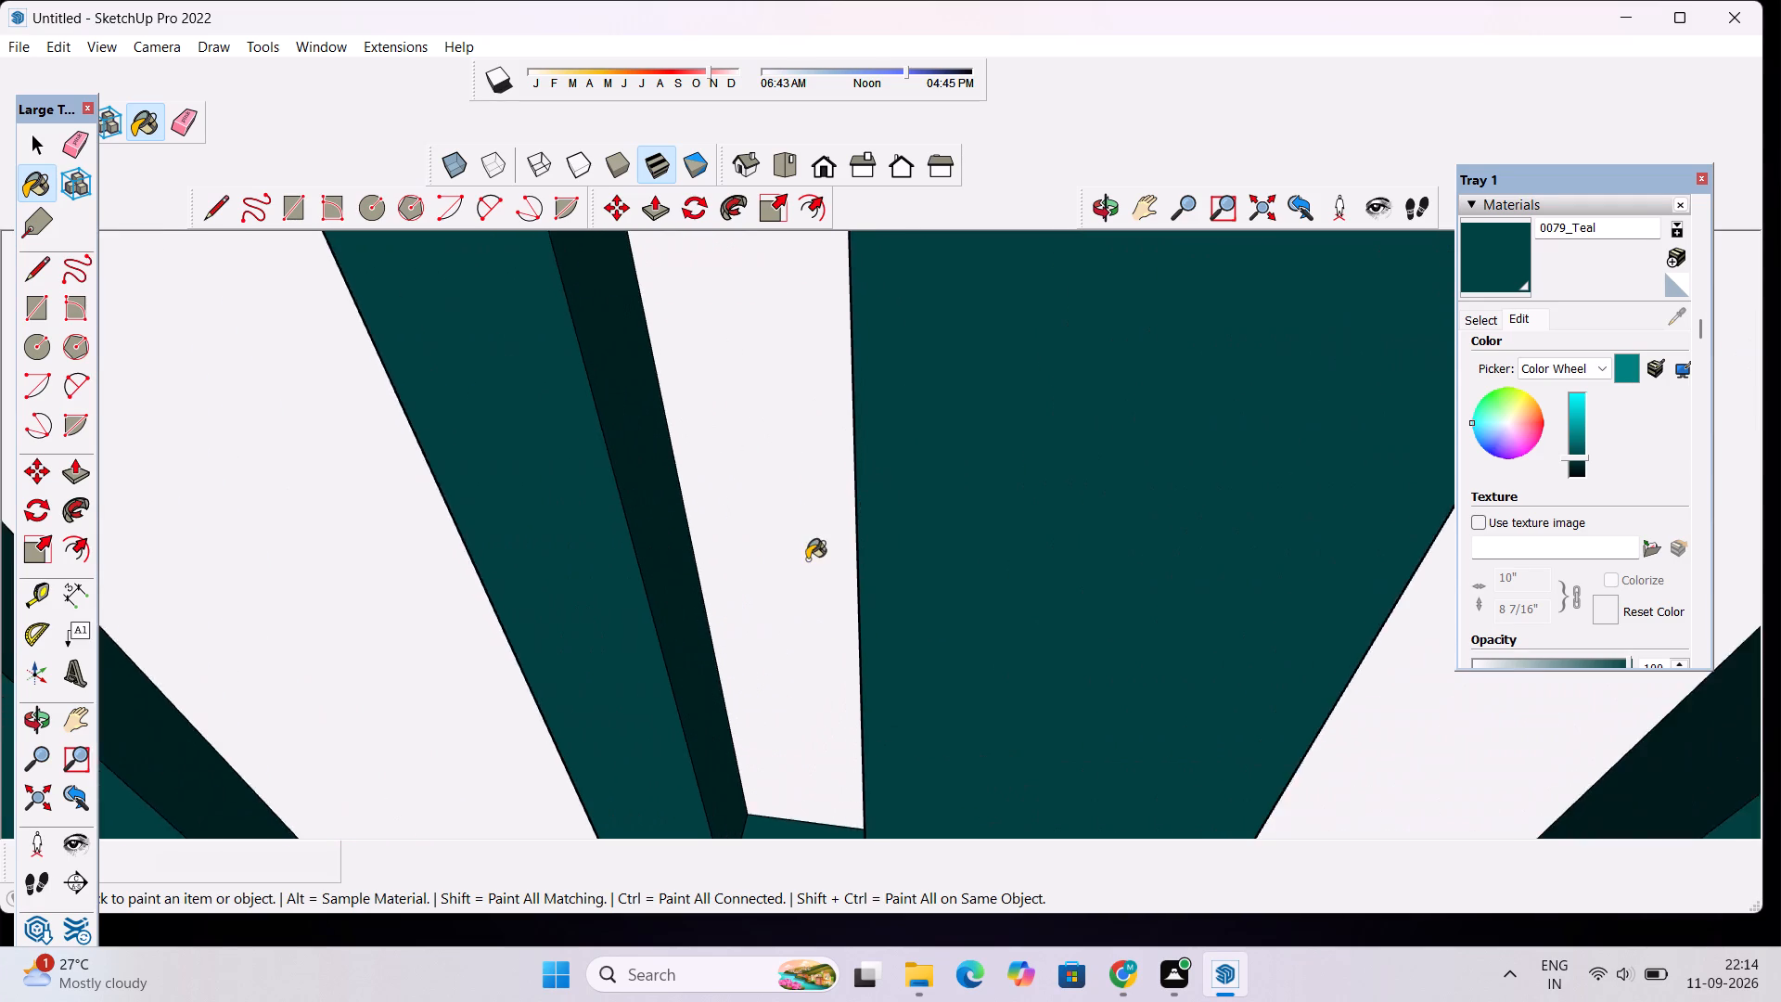
scroll(807, 559, "up", 14)
left_click(1128, 603)
scroll(1104, 516, "down", 6)
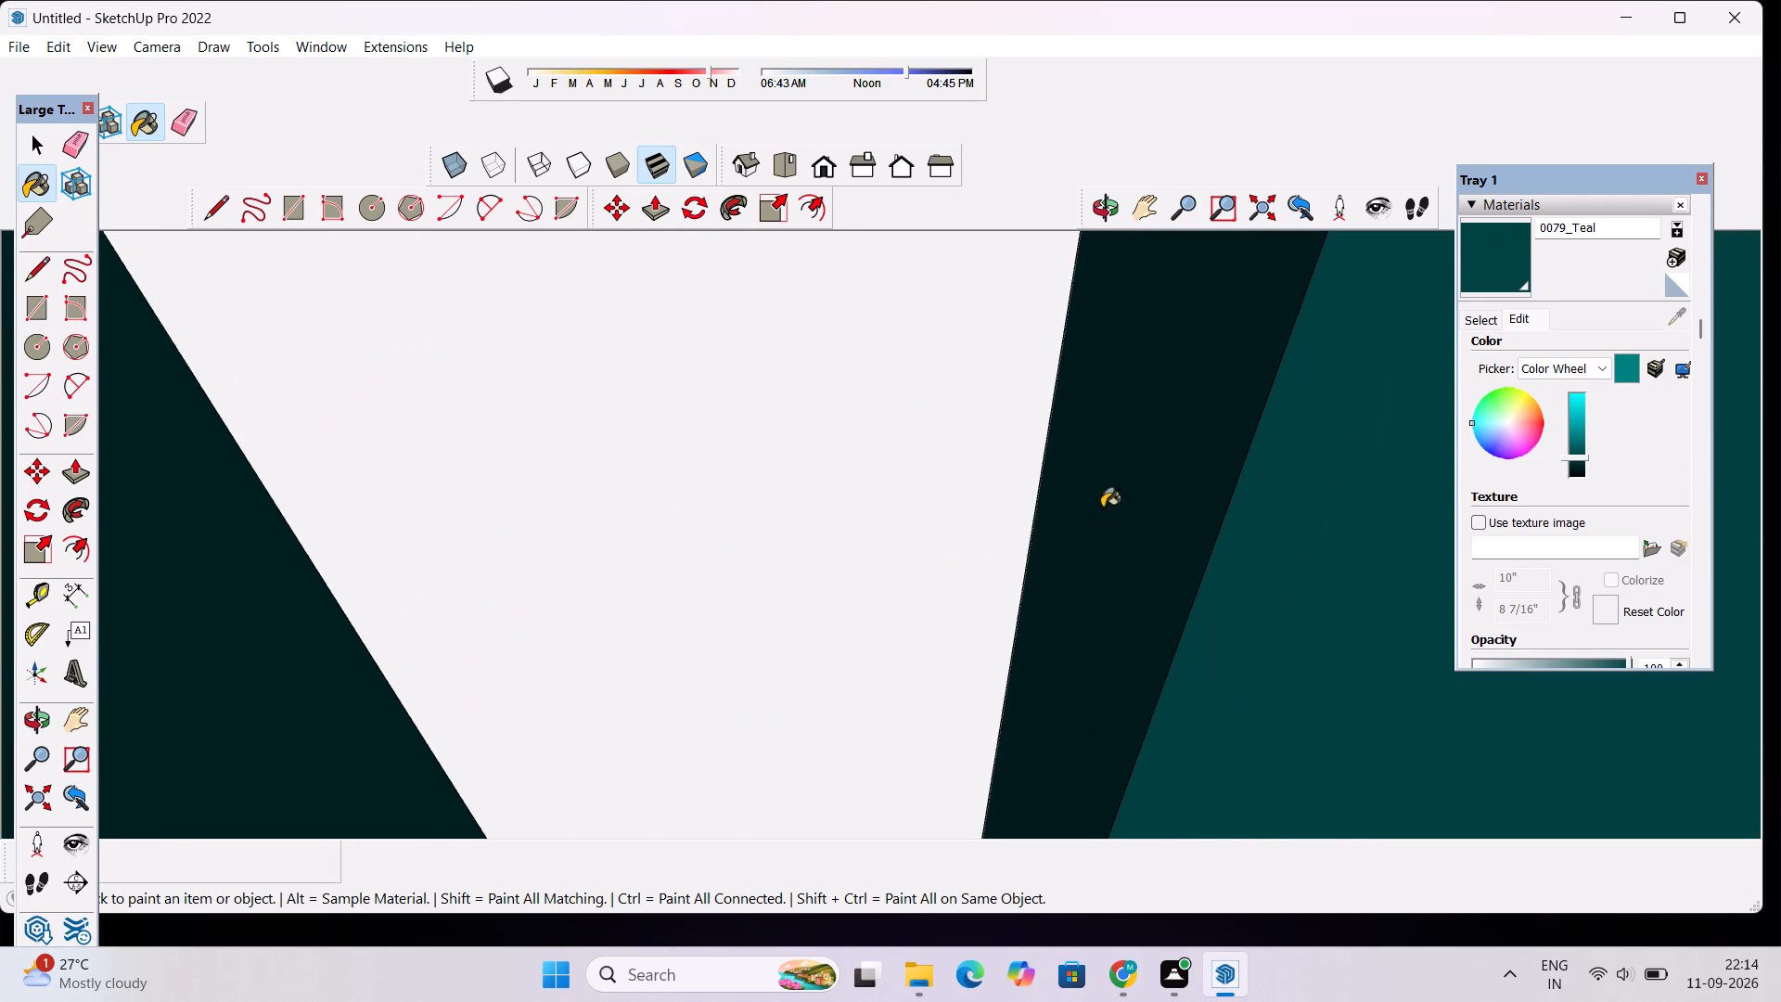
Paint the outer left edge of the wall frame's larger rectangle with the darkened 0079_Teal.
scroll(1102, 507, "down", 20)
scroll(1102, 507, "down", 20)
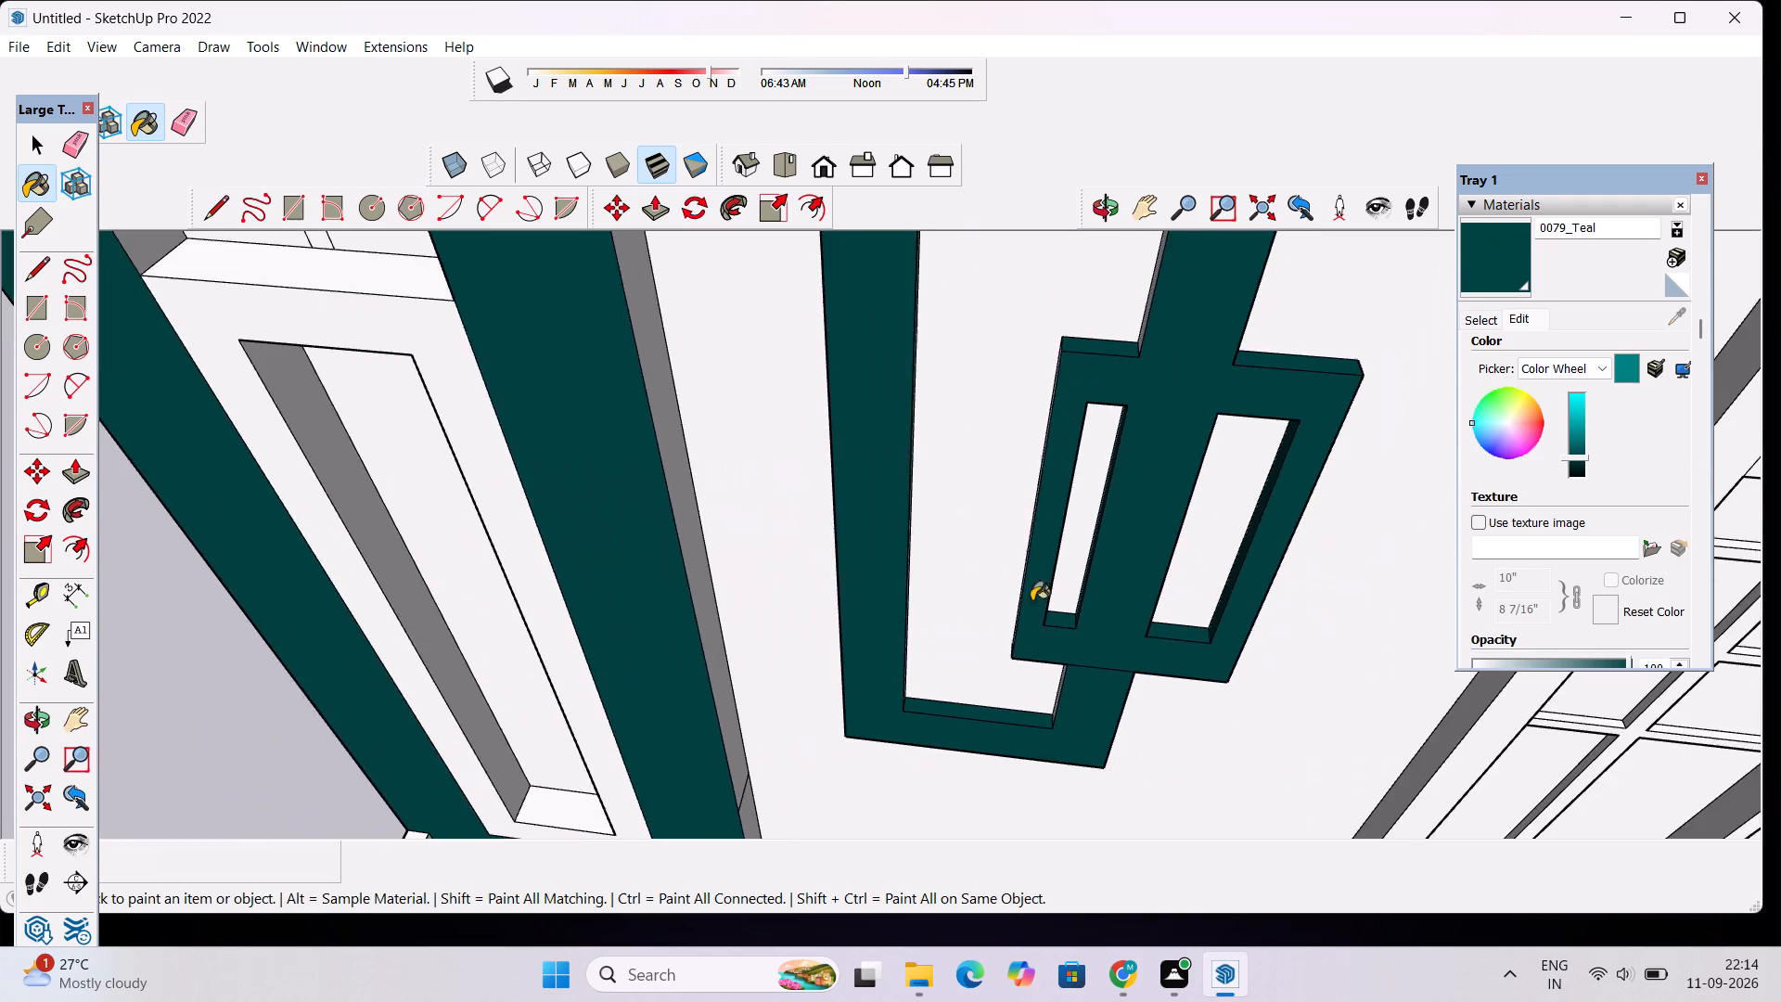
scroll(915, 572, "down", 11)
scroll(867, 537, "up", 20)
scroll(867, 537, "up", 6)
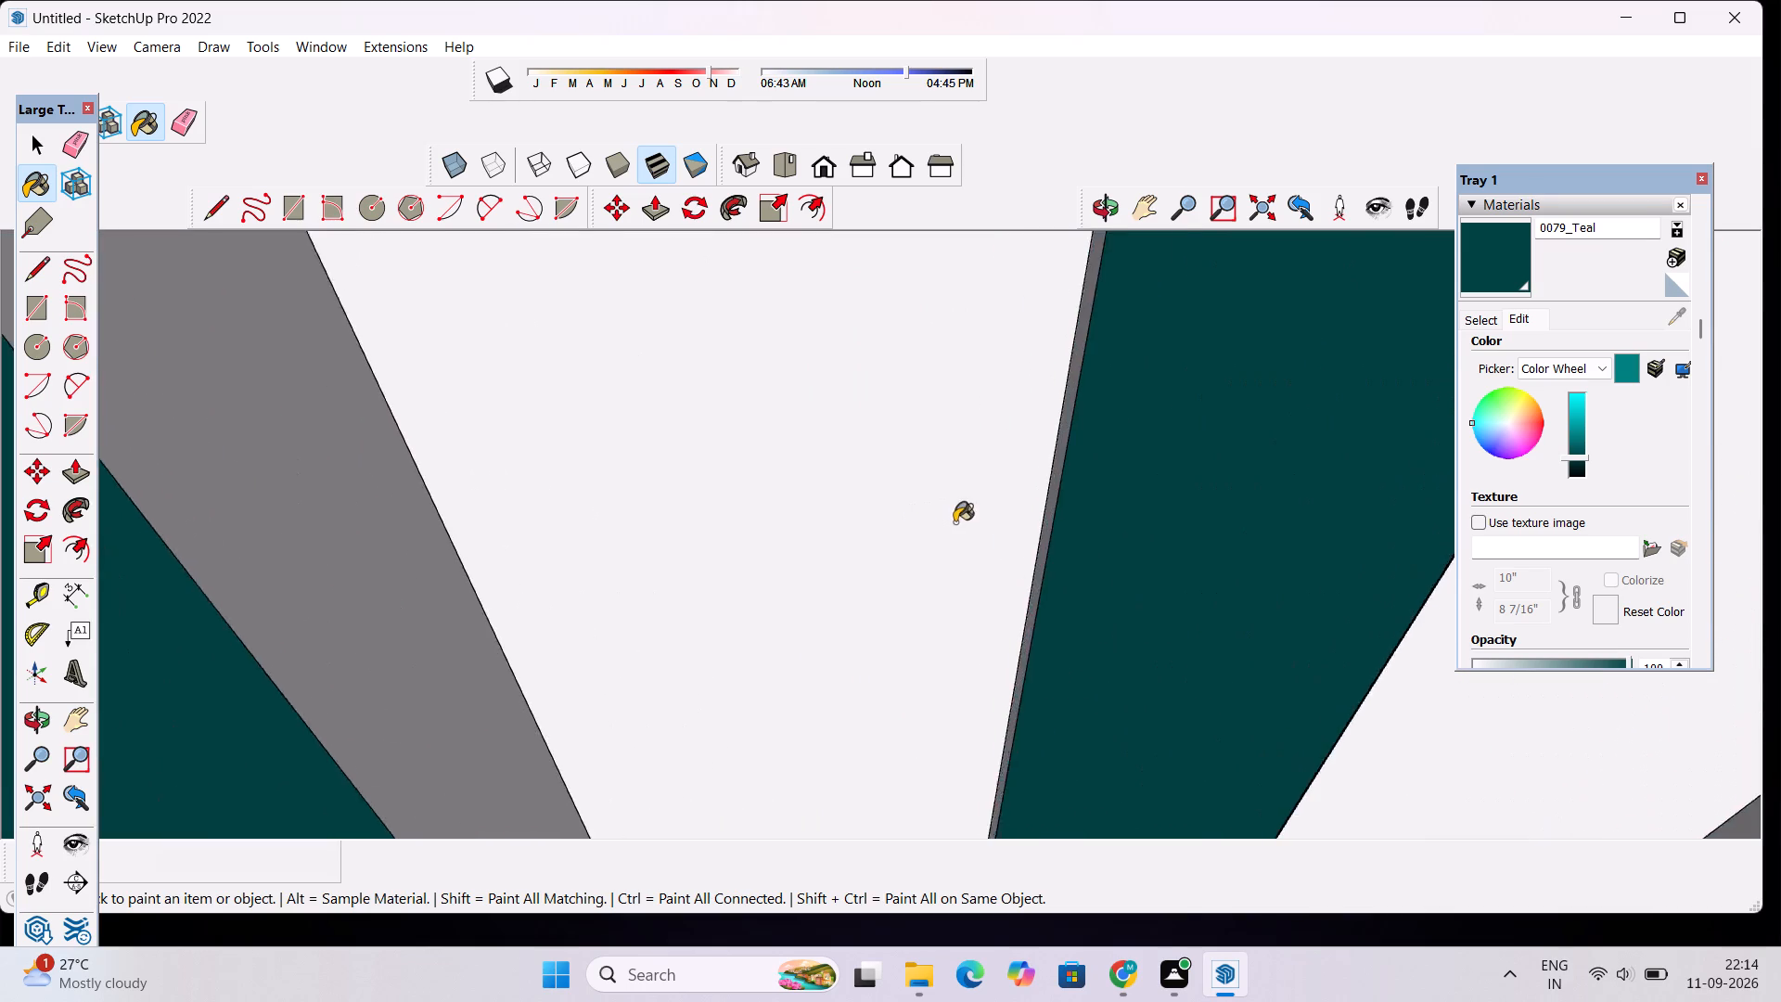
scroll(955, 522, "up", 2)
left_click(1096, 573)
scroll(1069, 486, "down", 20)
scroll(1069, 486, "down", 2)
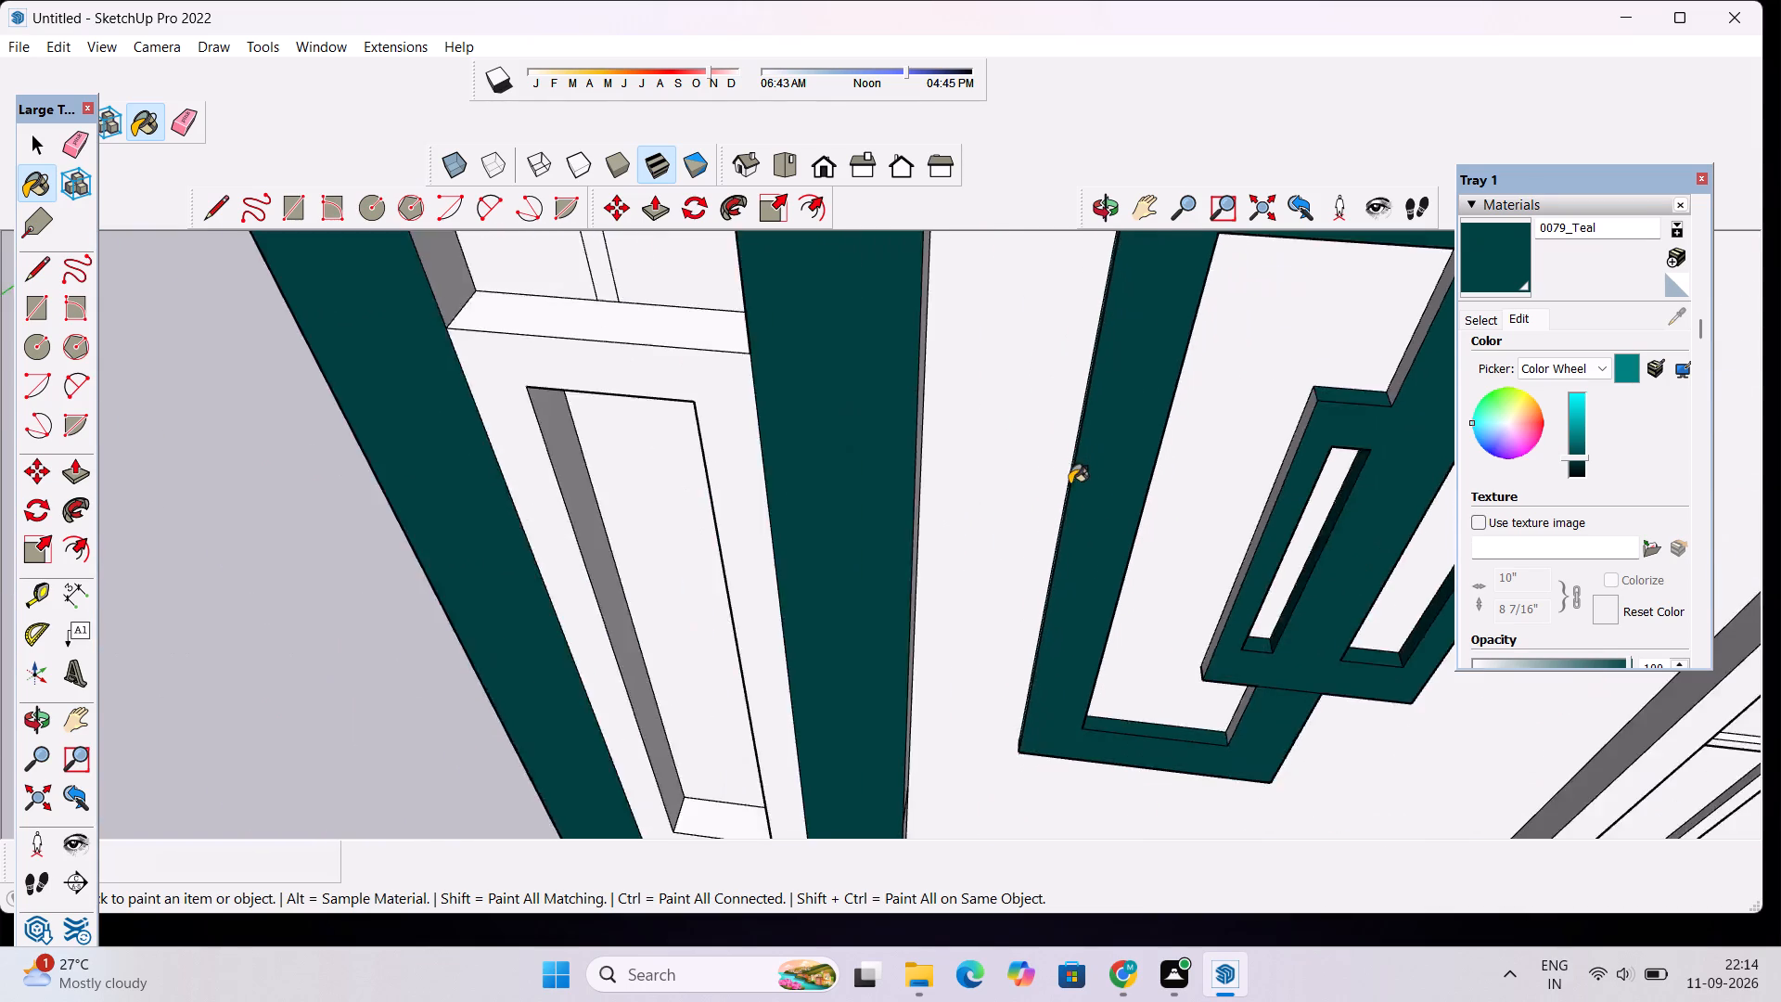
Paint the top inner faces of the wall frame's two narrow openings and large opening with the darkened 0079_Teal.
scroll(1070, 484, "down", 8)
left_click(1103, 201)
left_click_drag(1104, 546, 1107, 268)
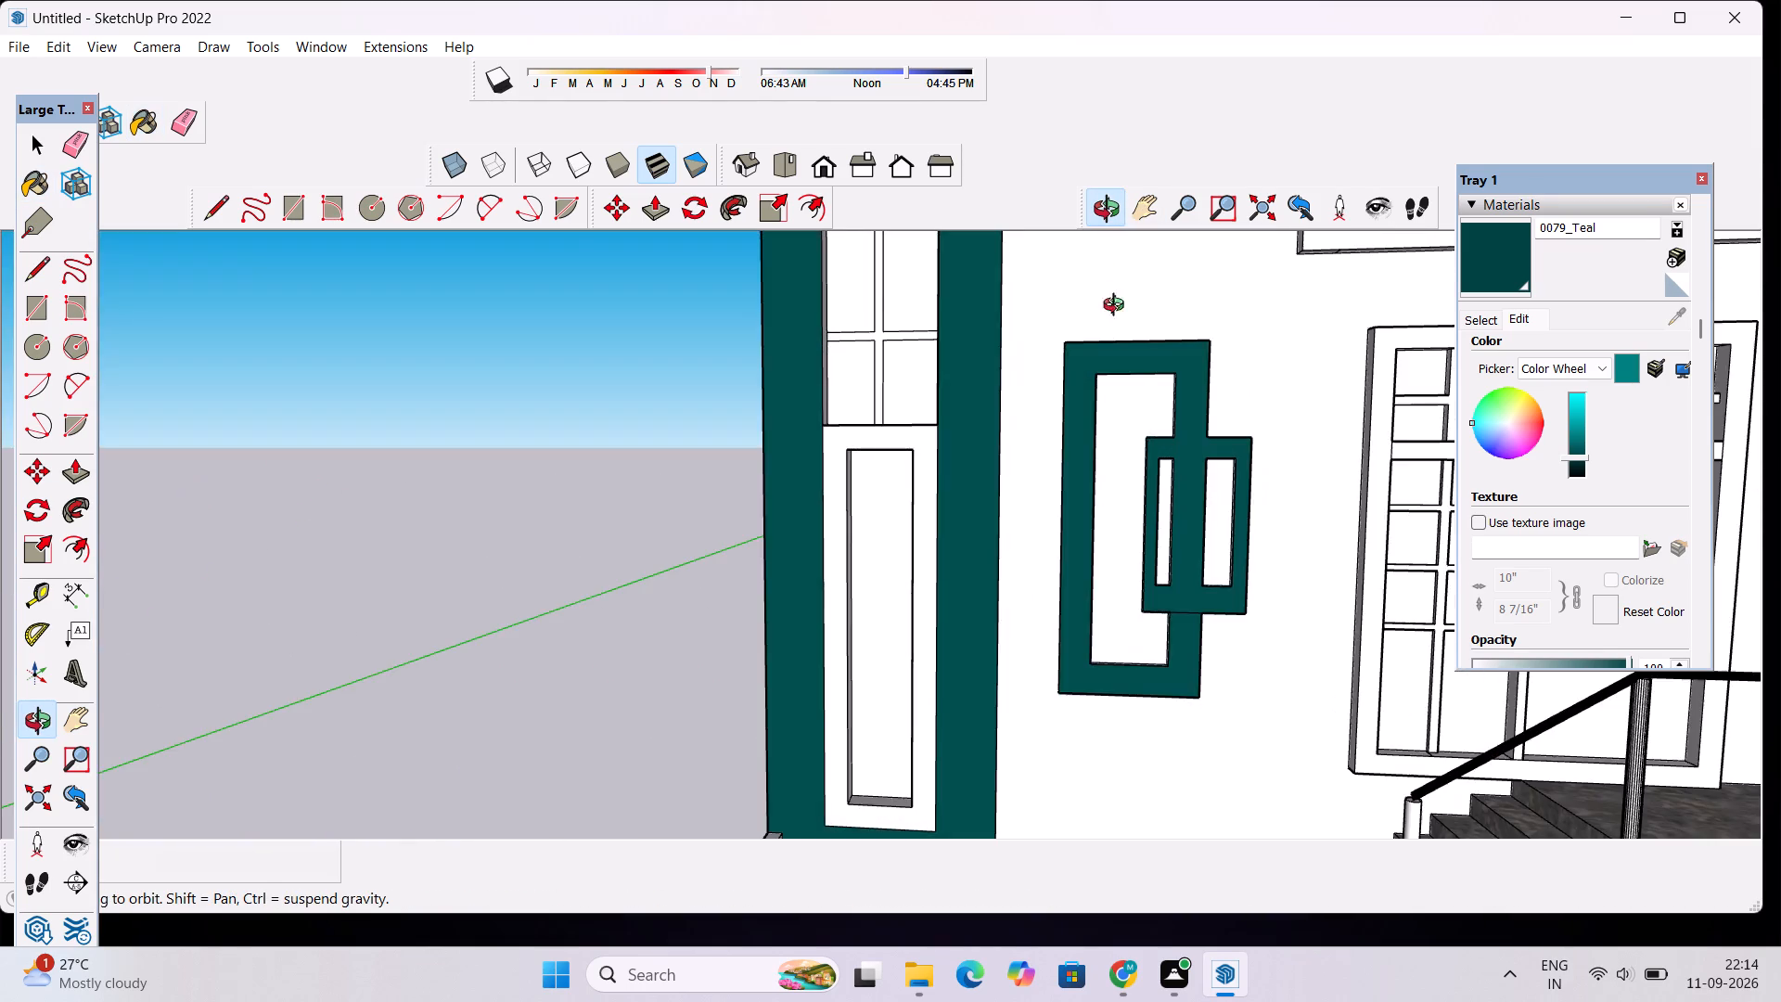
left_click_drag(1141, 764, 1147, 474)
scroll(1254, 809, "up", 4)
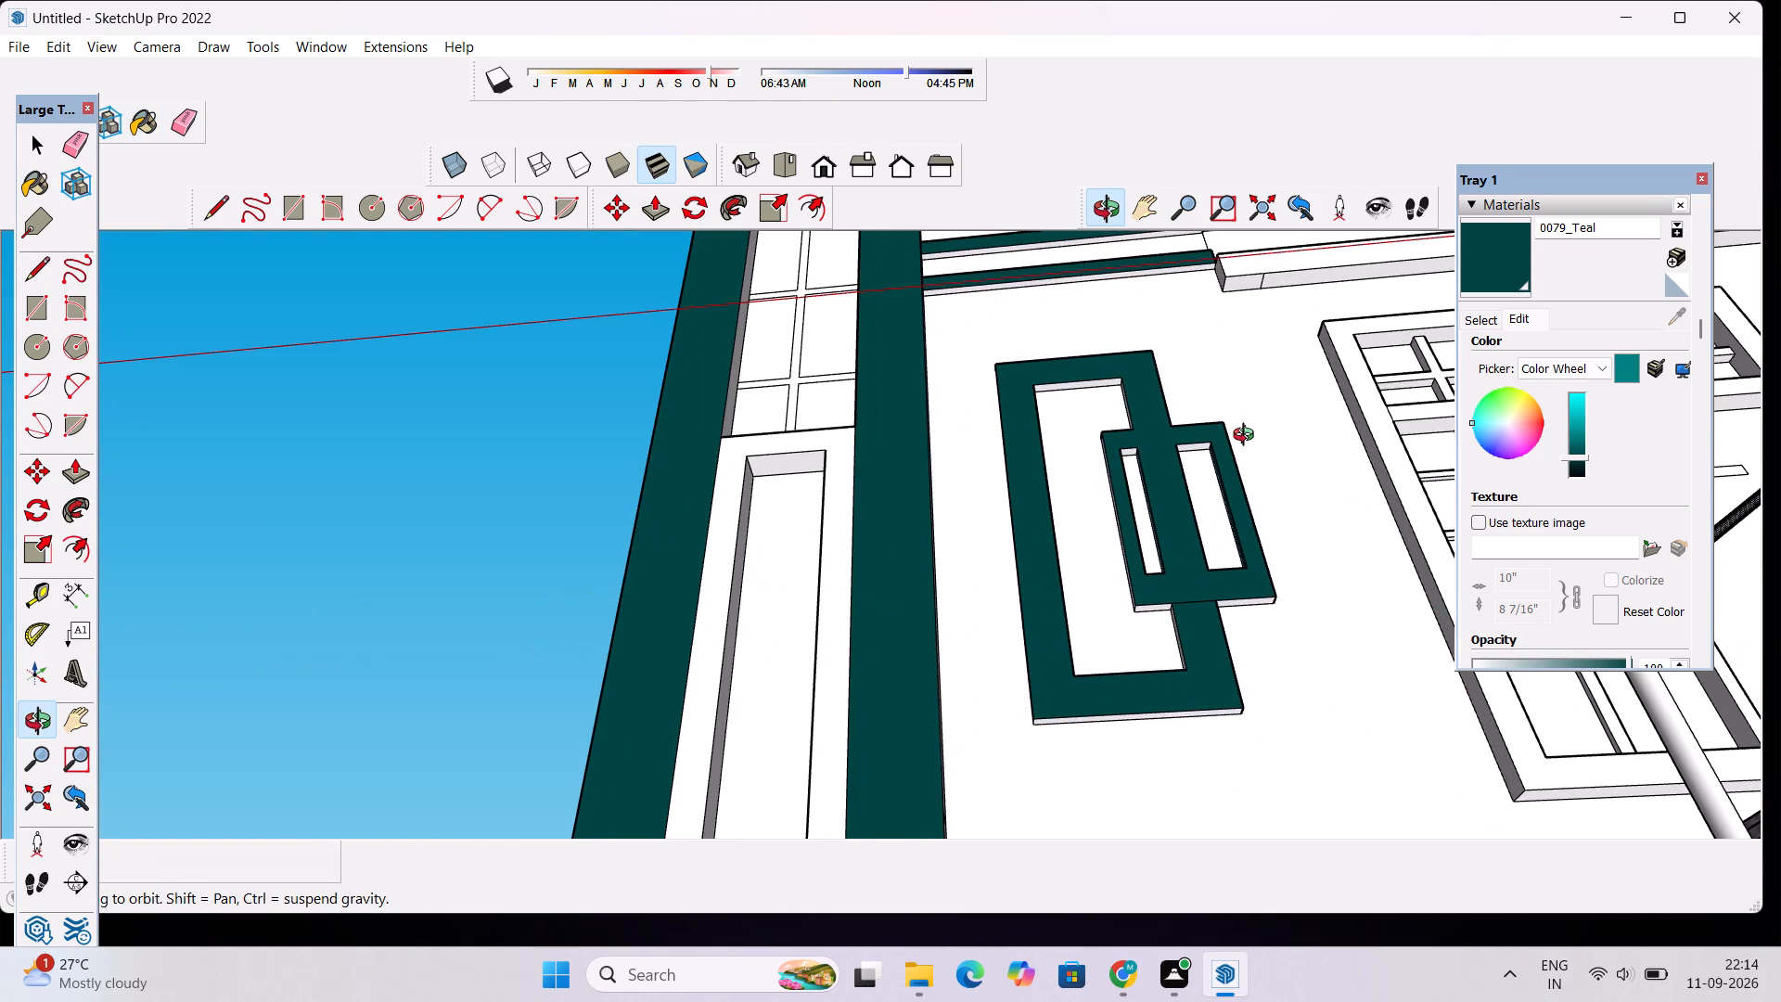
left_click(1498, 266)
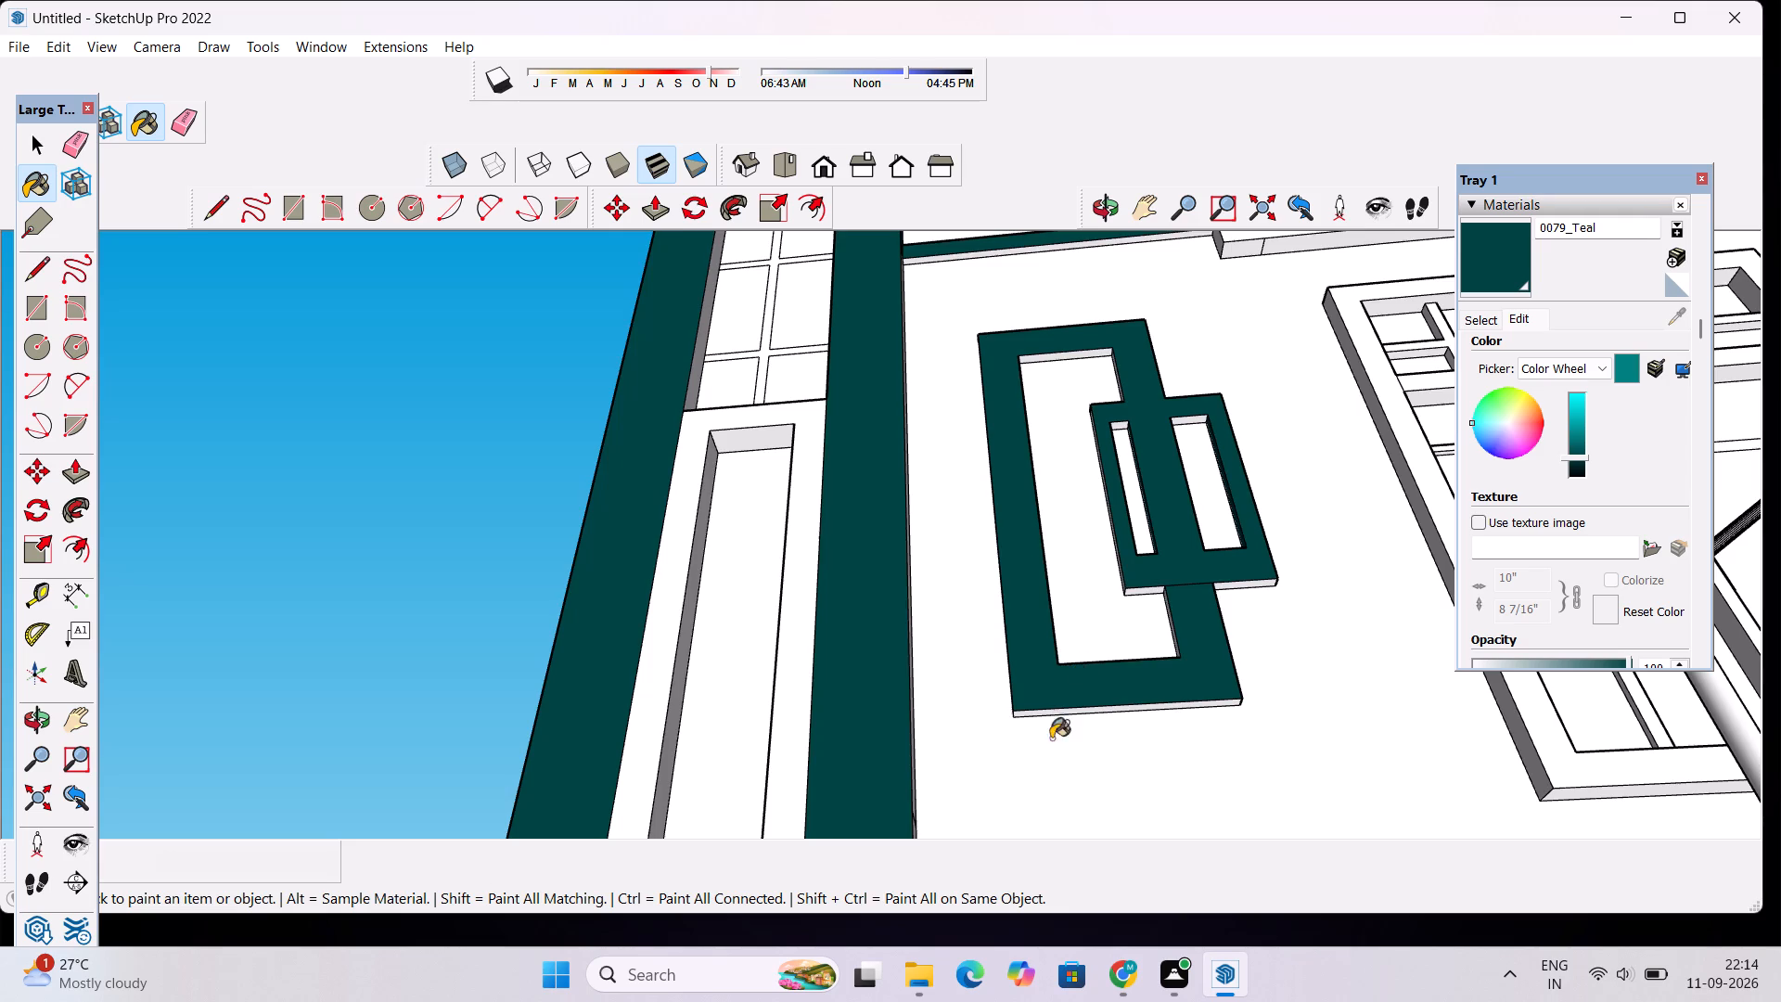
scroll(1137, 661, "up", 3)
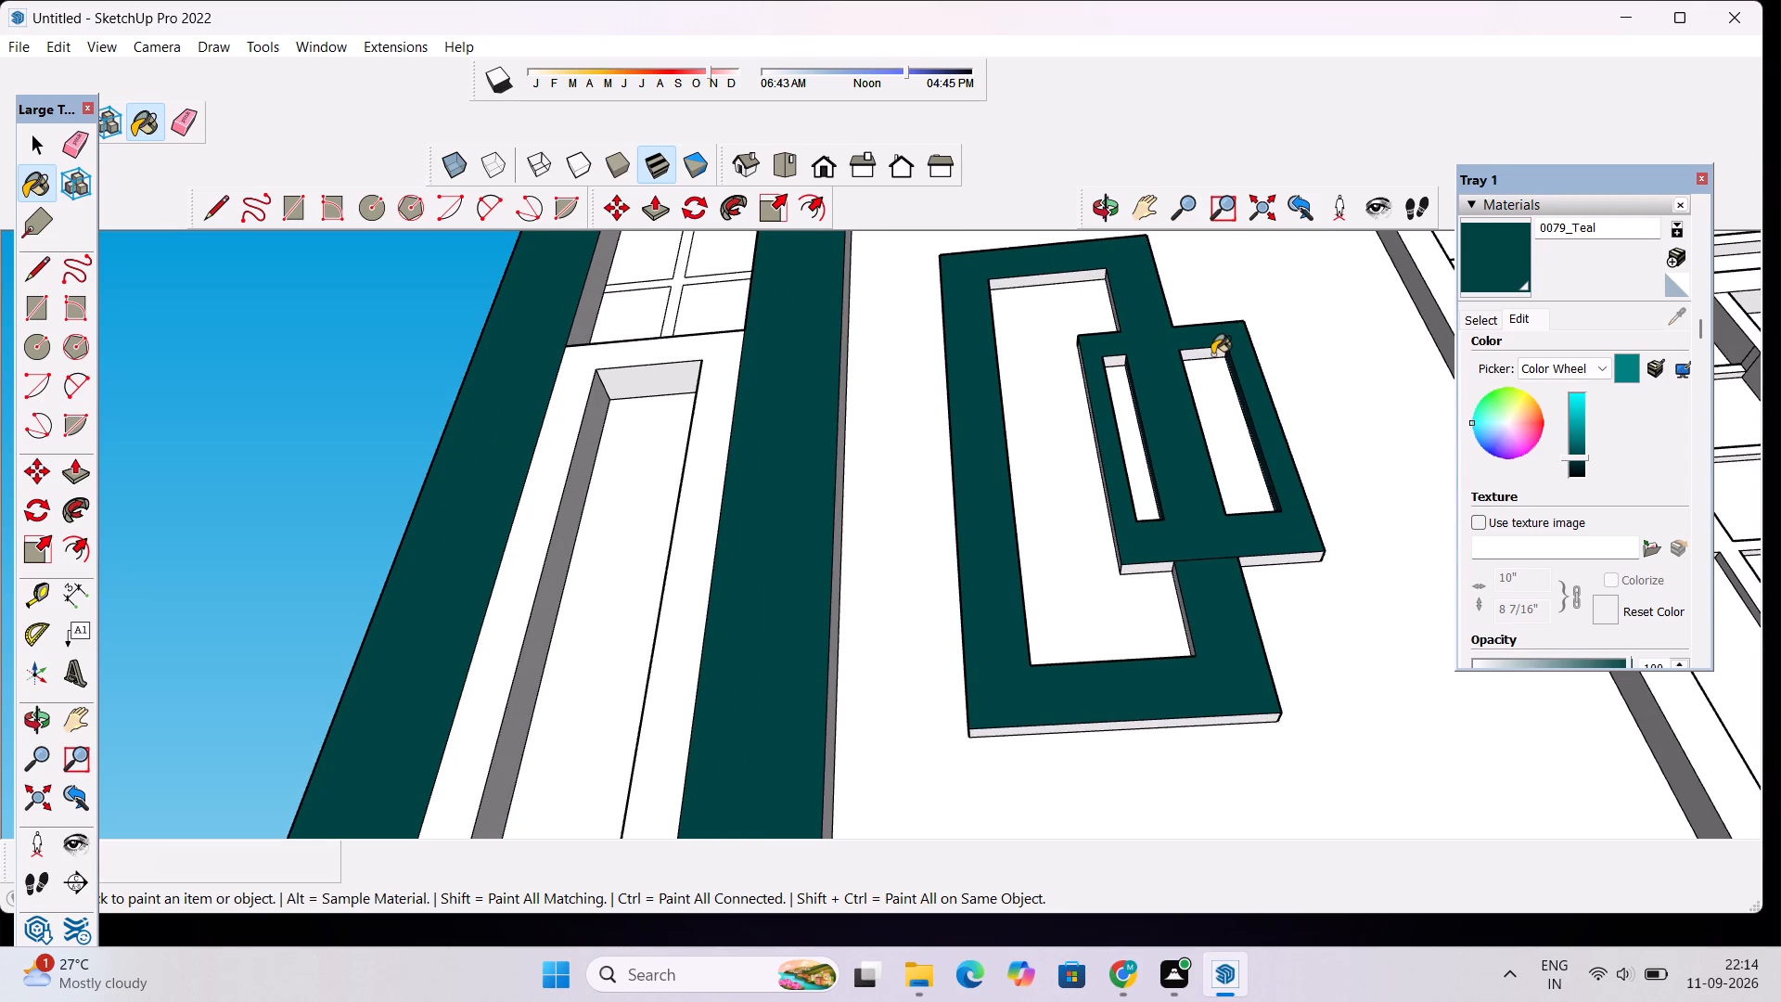
left_click(1212, 354)
left_click(1116, 362)
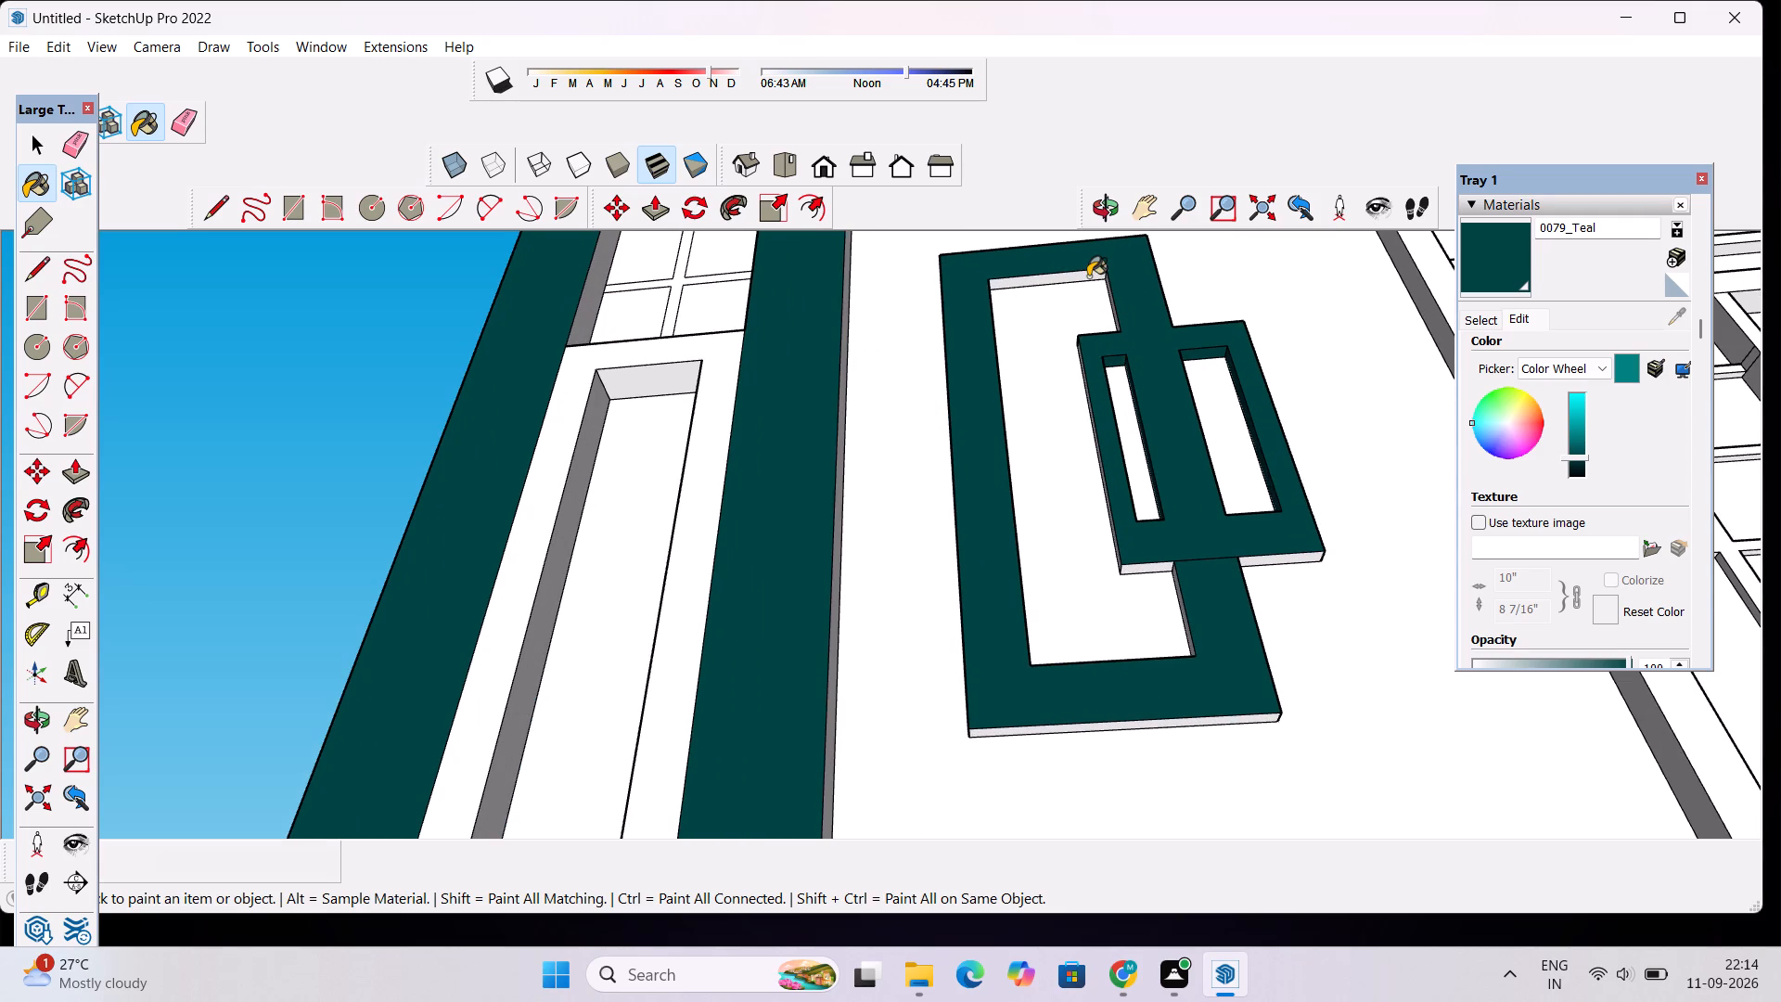
left_click(1085, 275)
Paint the underside edges of both overlapping wall frame rectangles with the darkened 0079_Teal.
left_click(1147, 571)
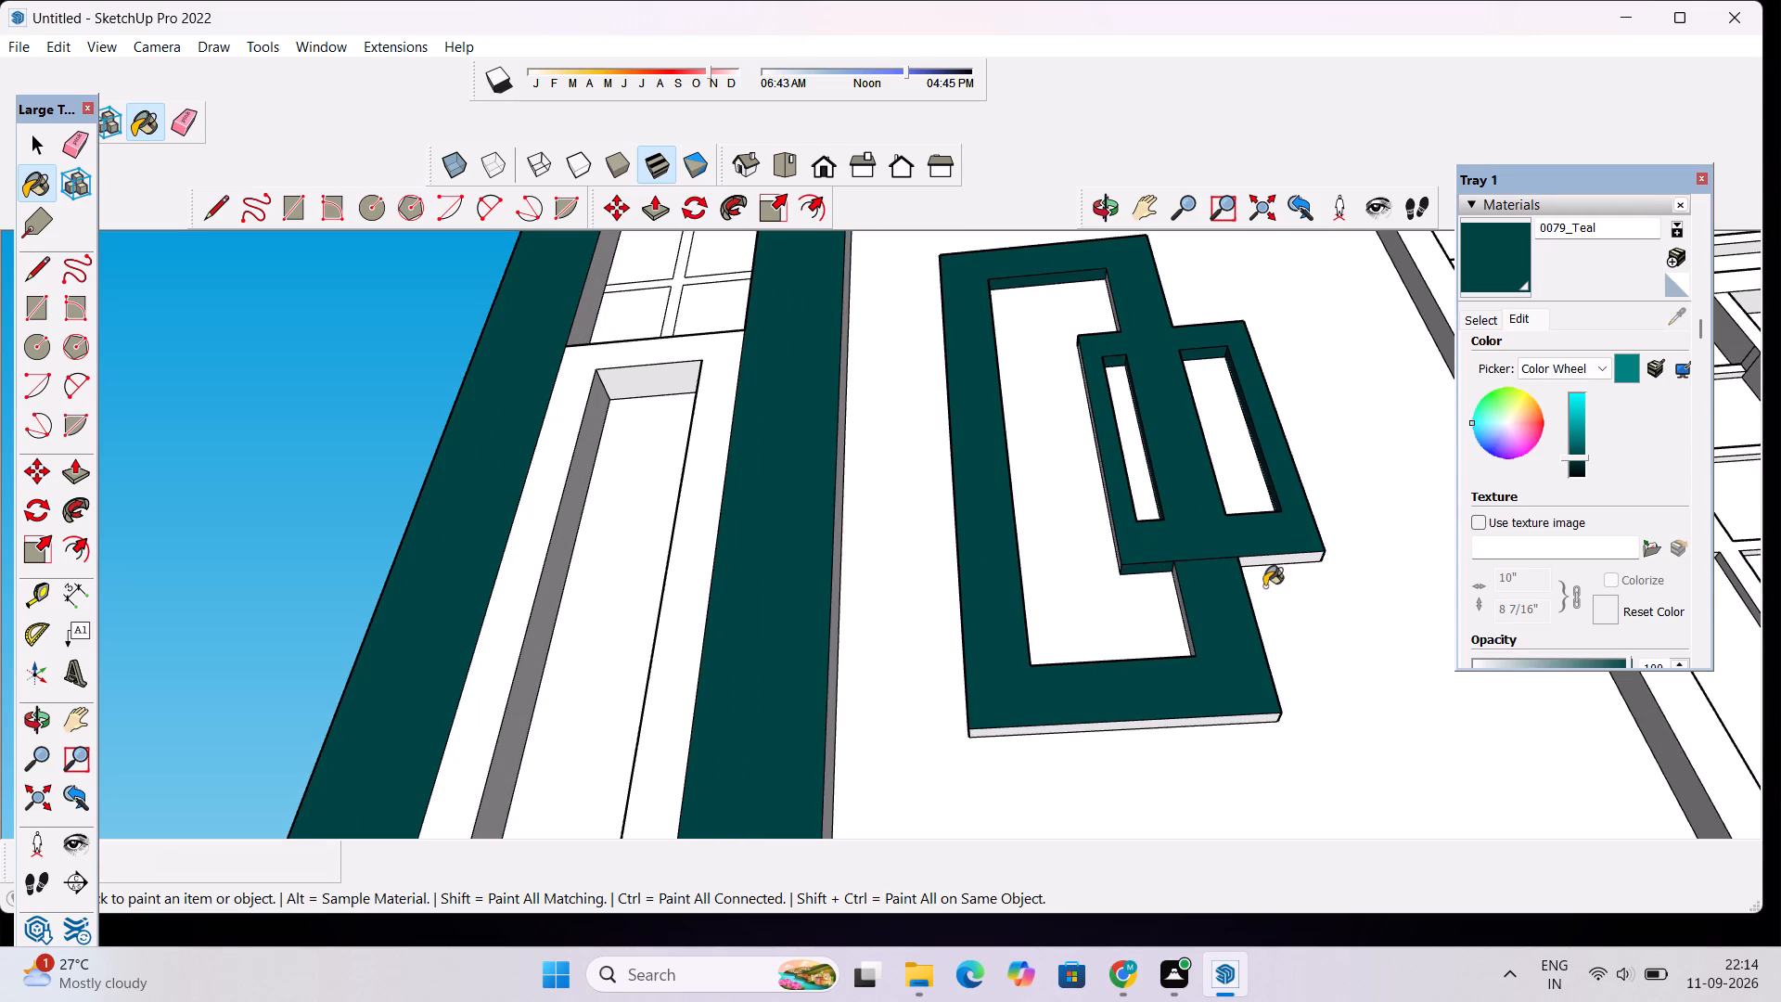
left_click(1281, 560)
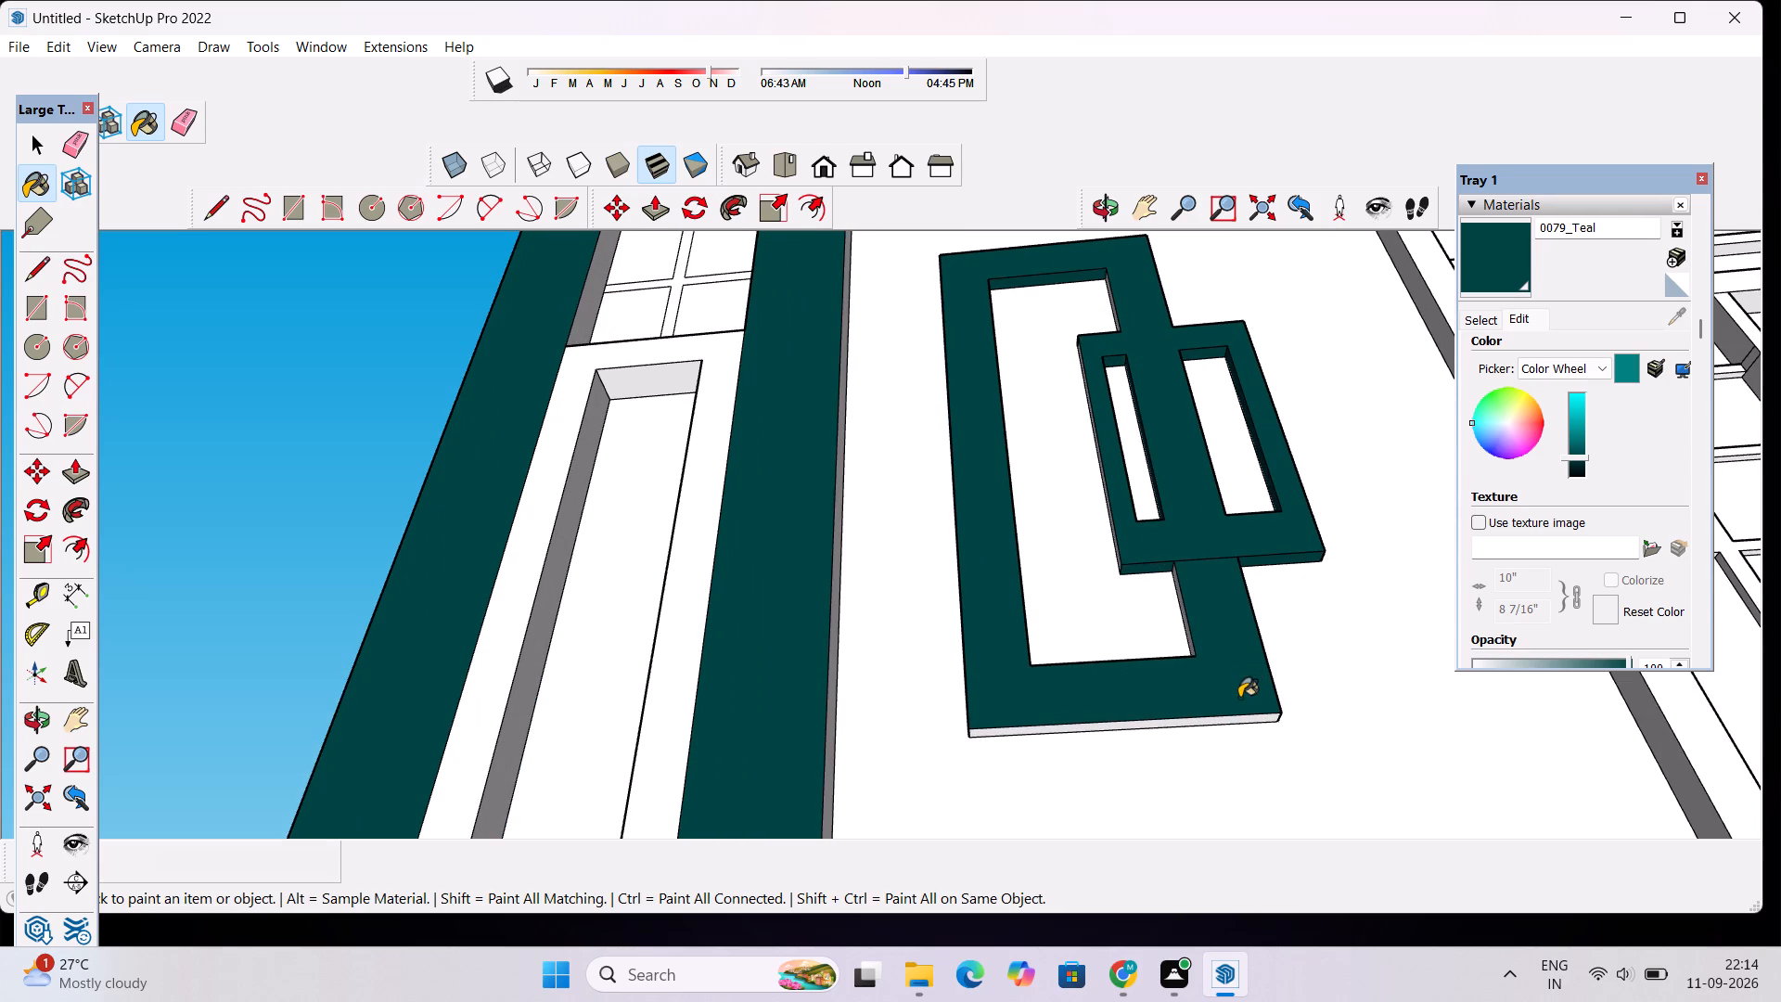
left_click(1228, 718)
Paint the large opening's lower right inner face and the smaller rectangle's outer left edge with the darkened 0079_Teal.
scroll(1121, 523, "up", 7)
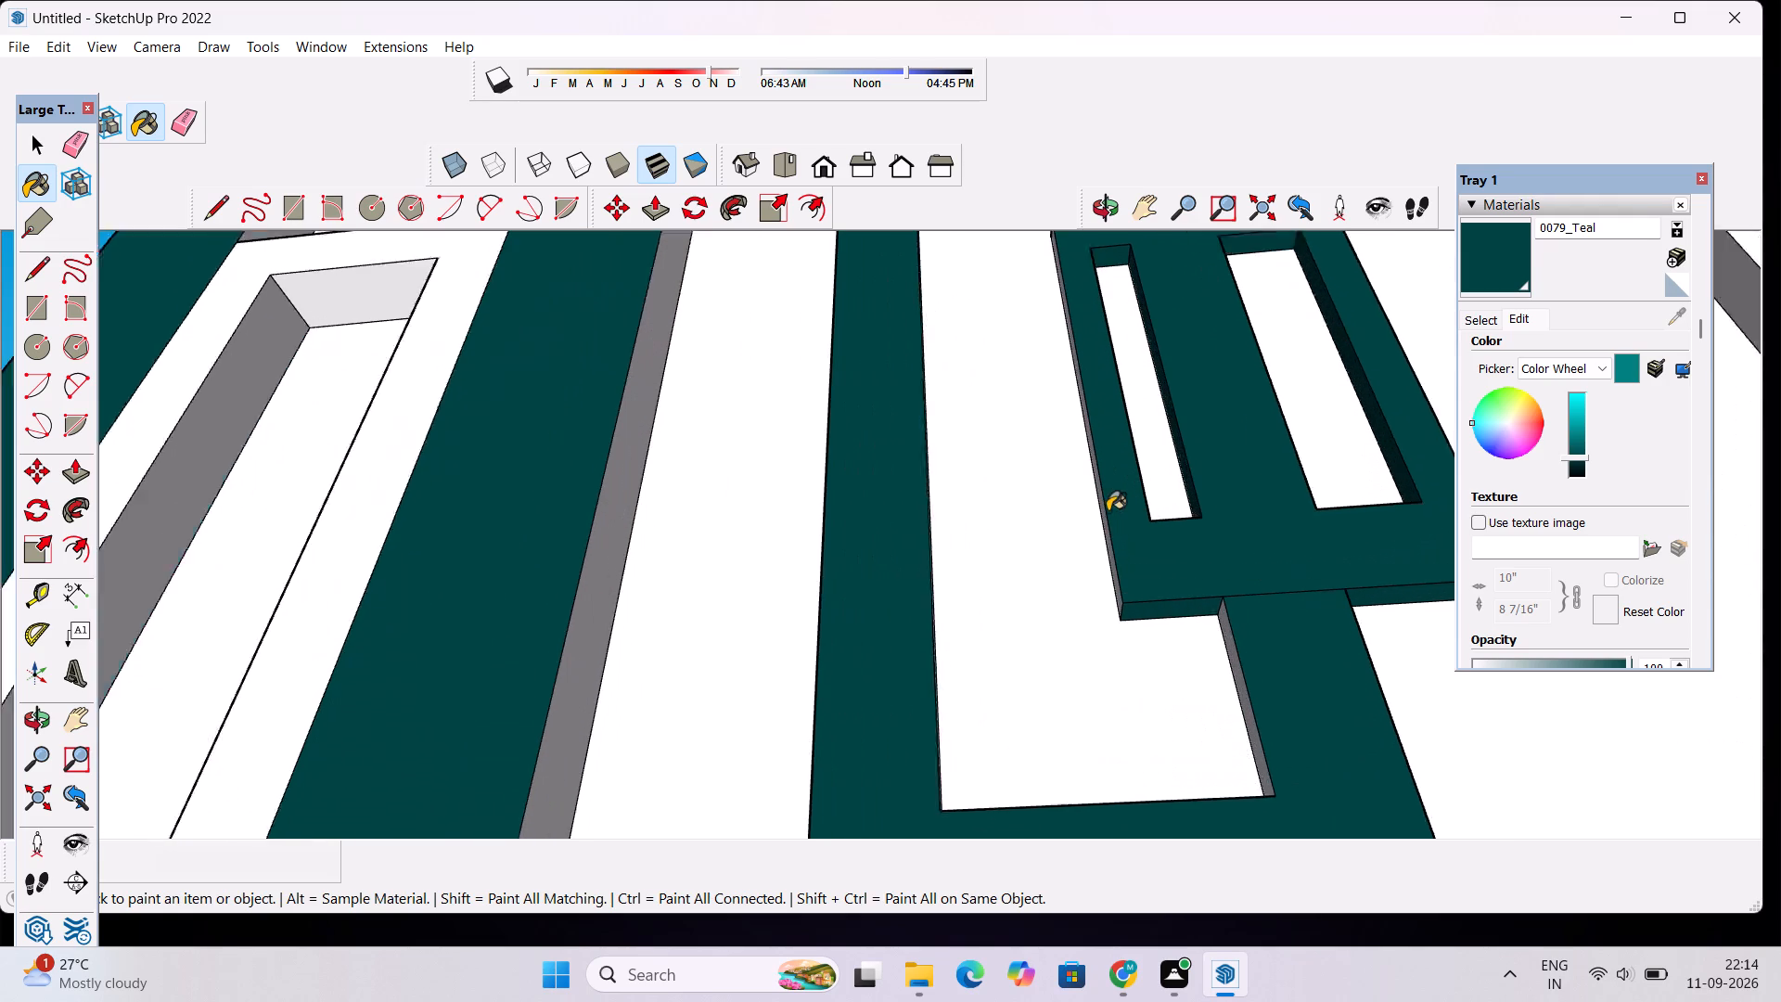
scroll(1108, 511, "up", 2)
left_click(1191, 645)
left_click(1284, 696)
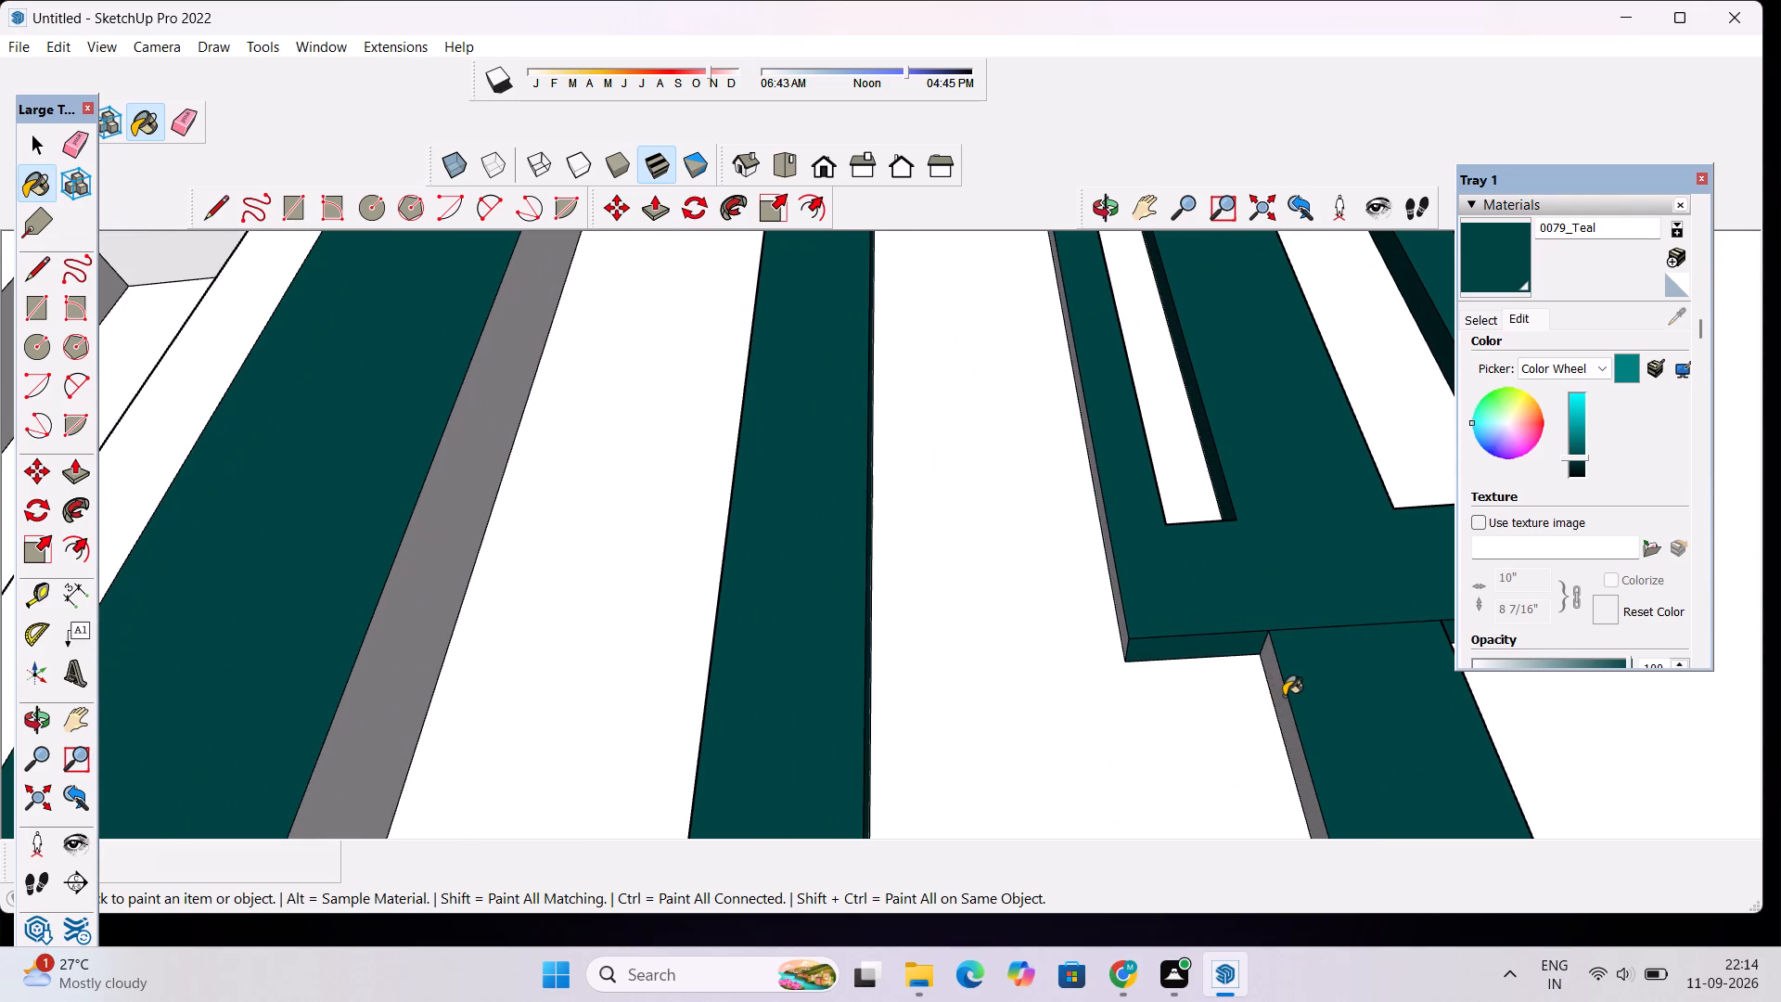
left_click(1115, 580)
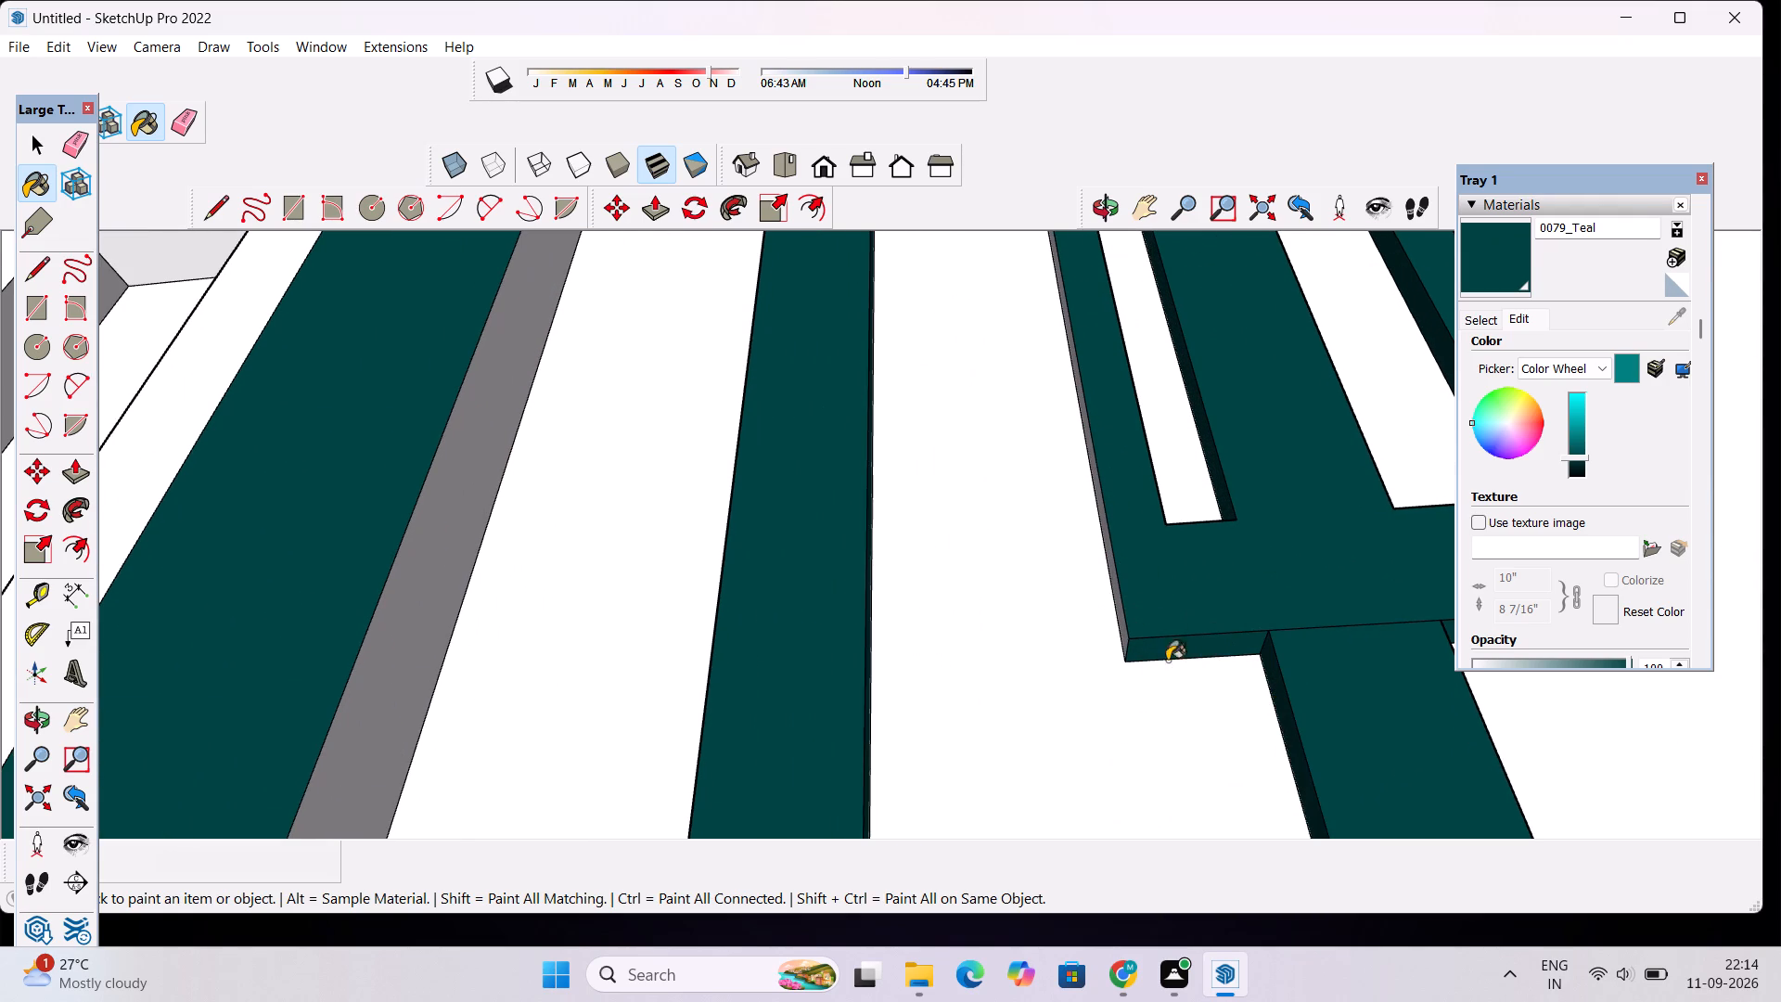
left_click(1173, 647)
Examine the front facade's wall frame, pillar and strips from several angles for faces still unpainted.
scroll(909, 598, "down", 12)
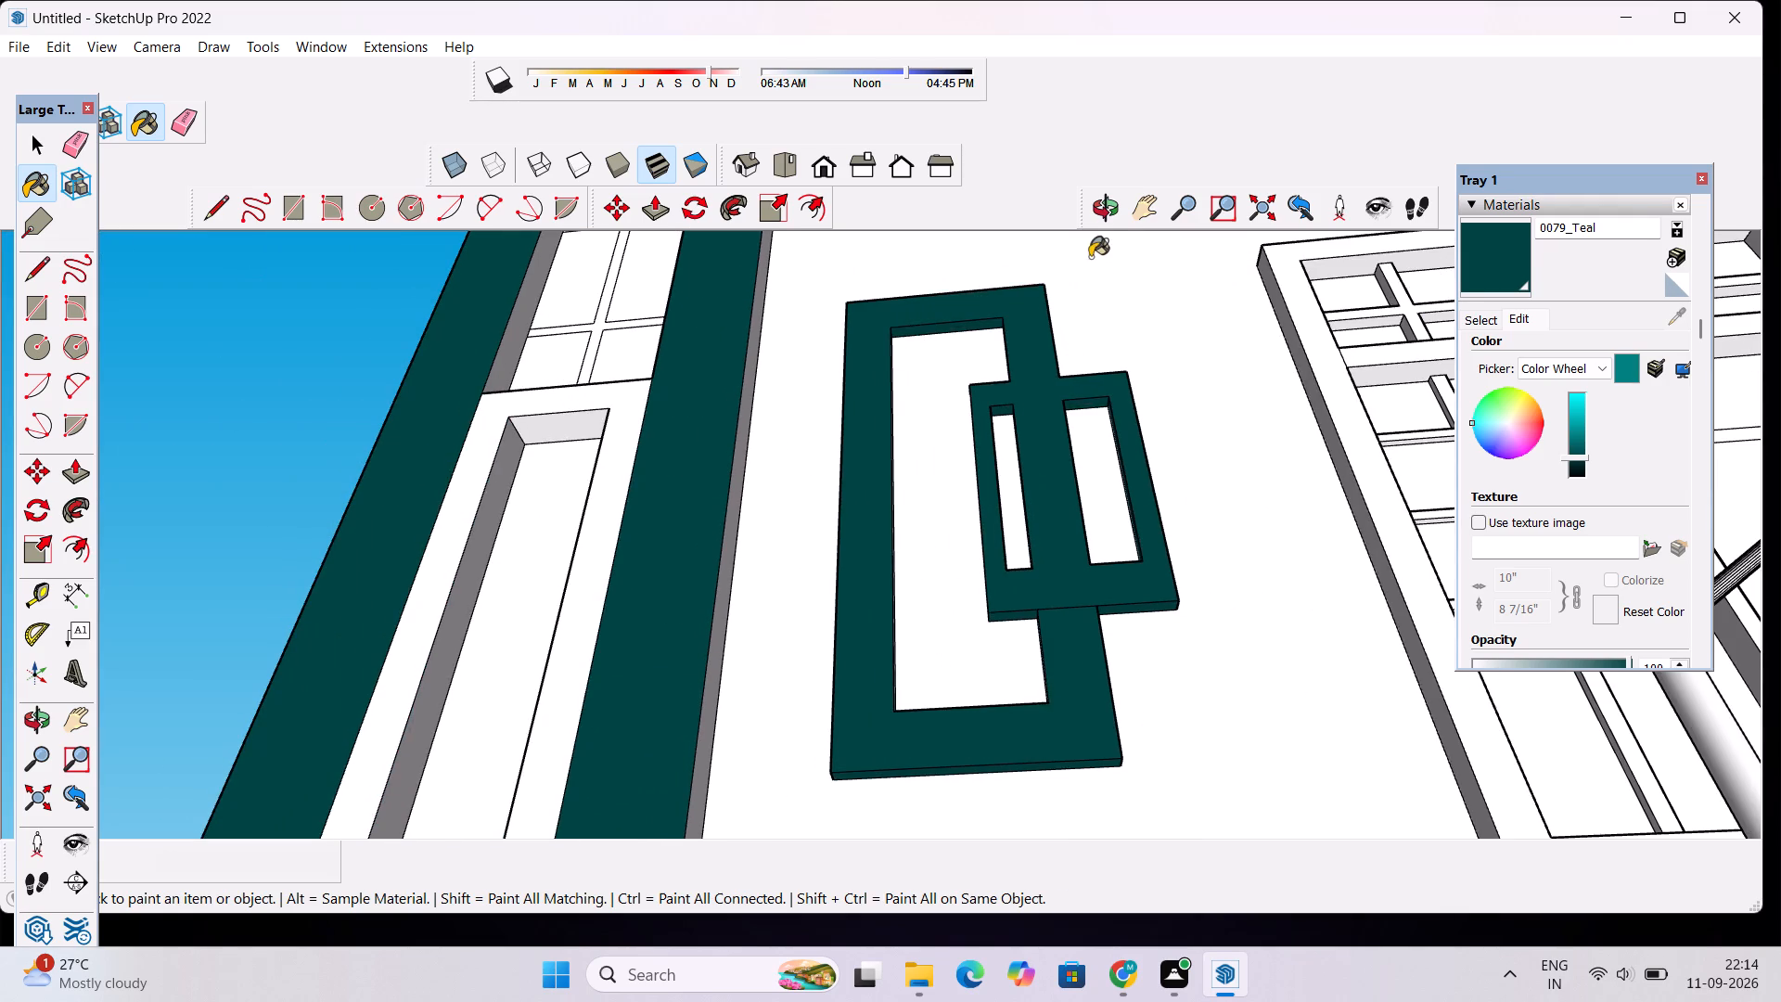
left_click(1096, 219)
left_click_drag(1037, 383, 985, 779)
scroll(940, 641, "down", 10)
scroll(891, 572, "up", 2)
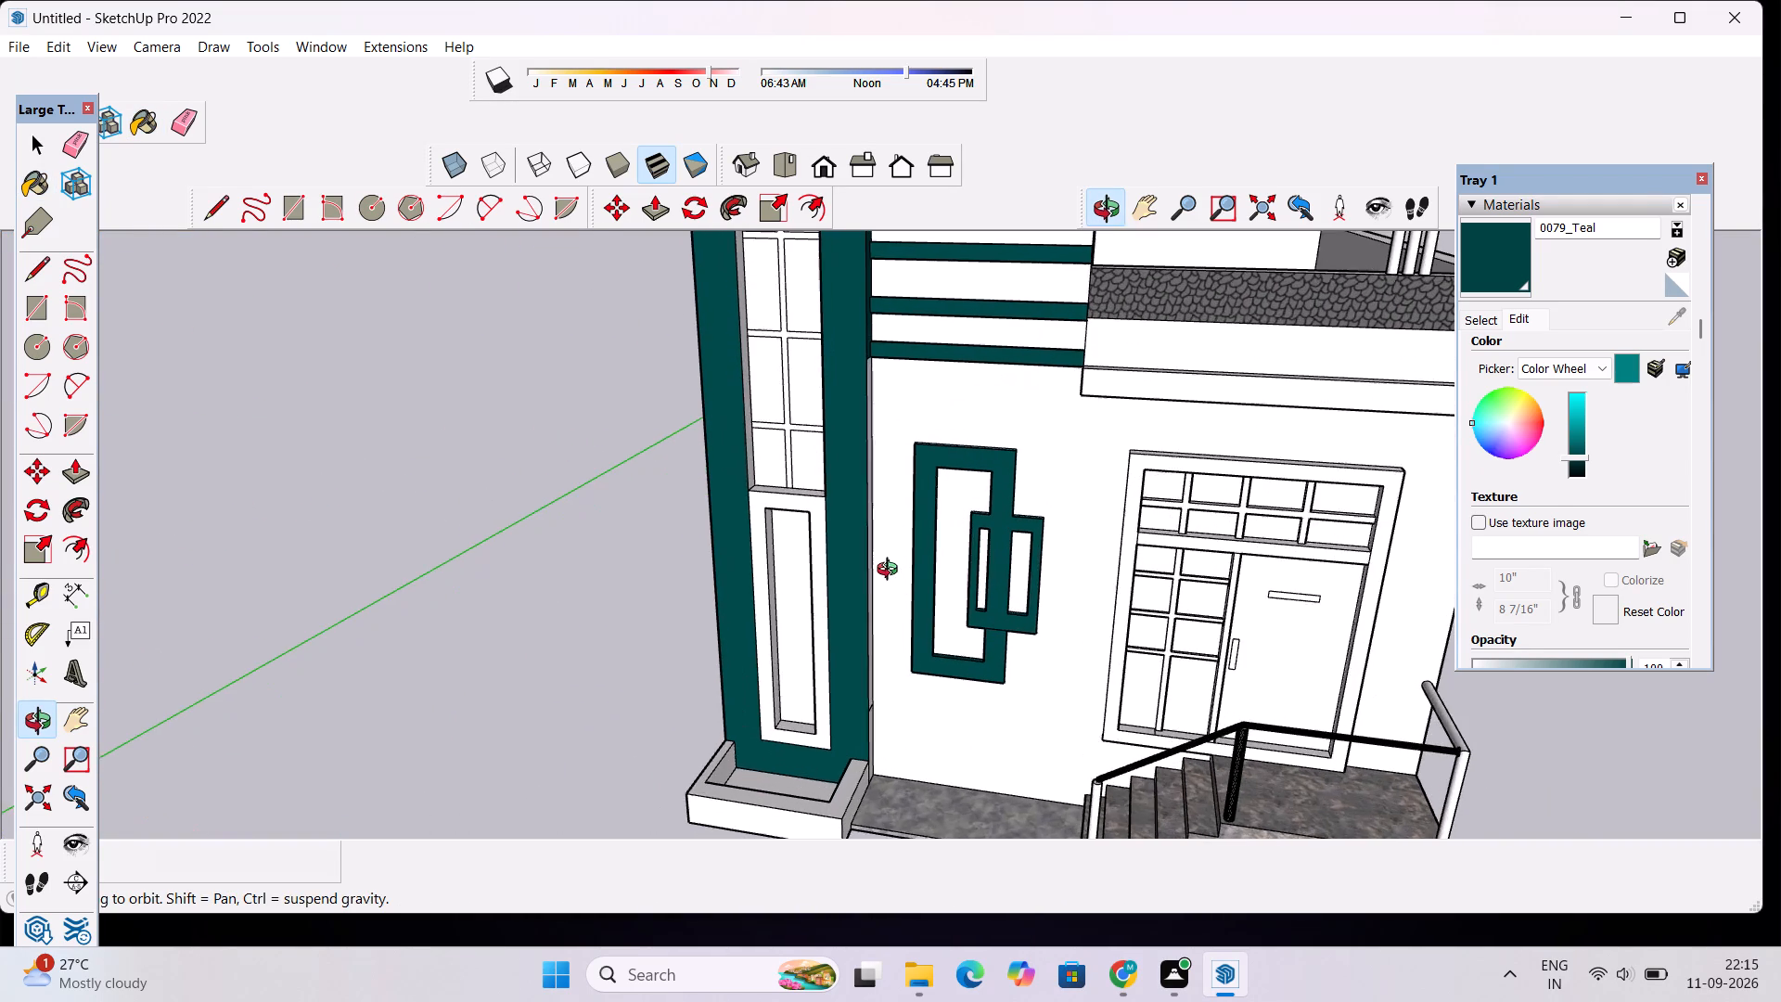
scroll(891, 572, "up", 1)
scroll(891, 572, "down", 6)
left_click_drag(829, 668, 952, 612)
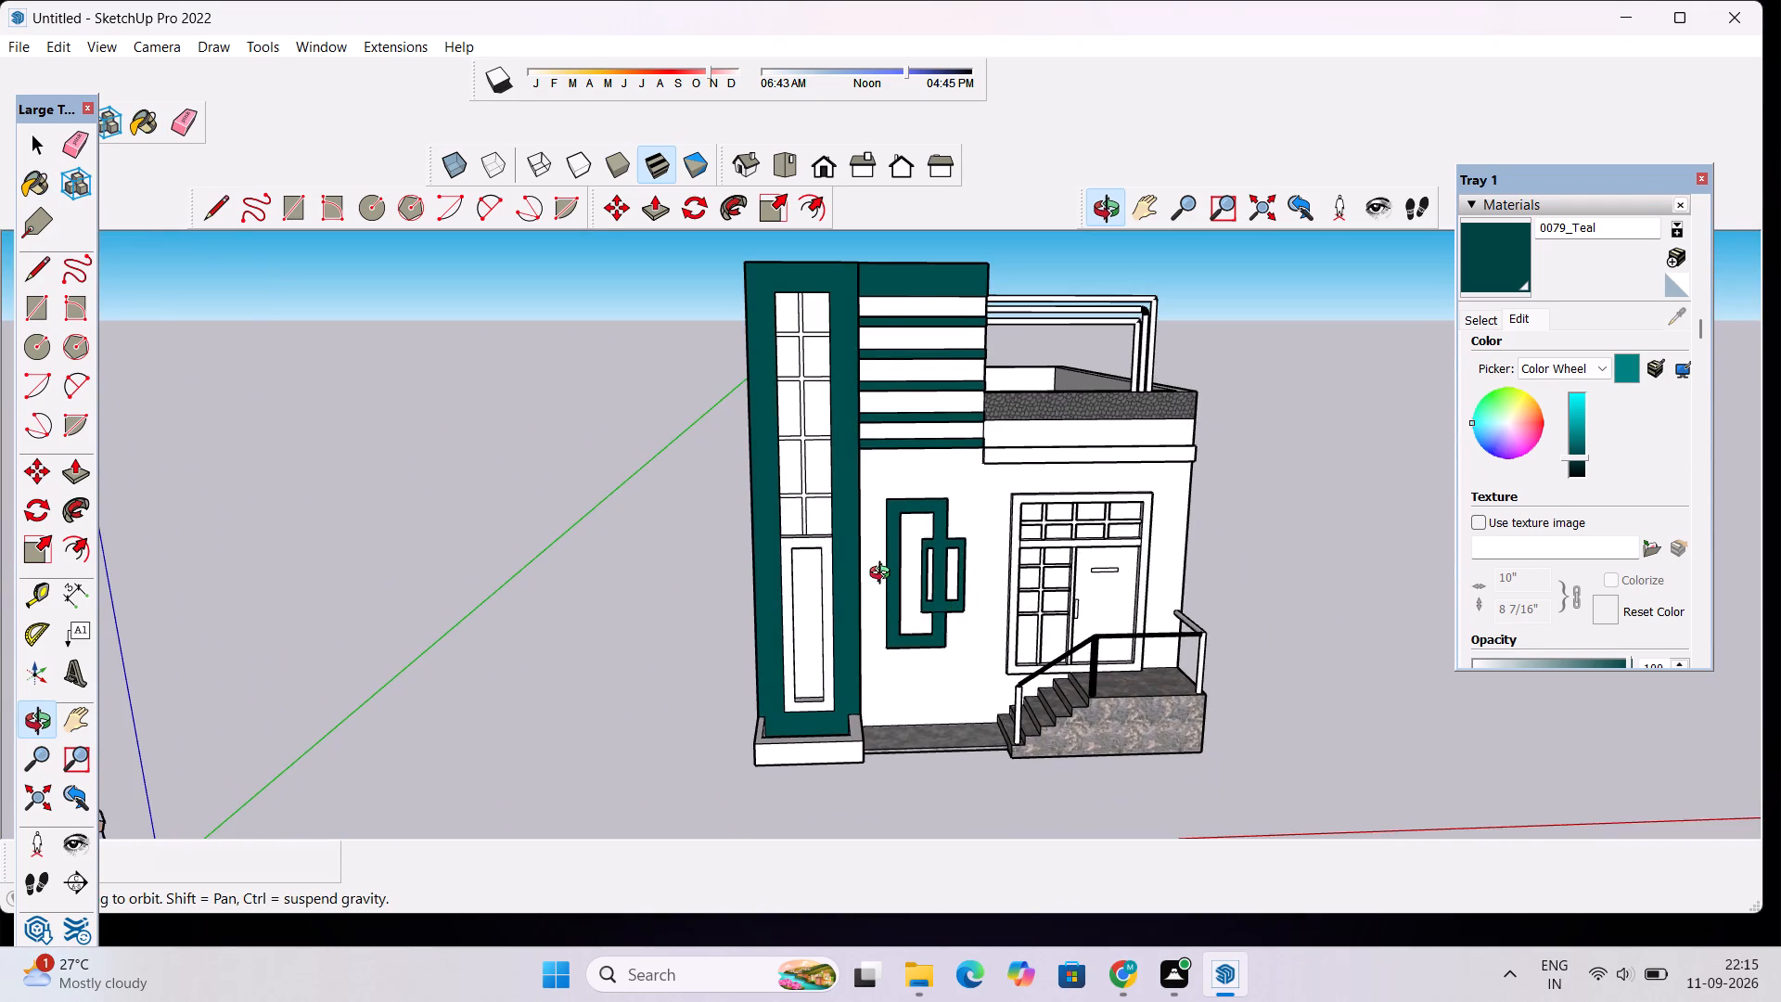
scroll(884, 575, "down", 2)
scroll(1061, 558, "up", 6)
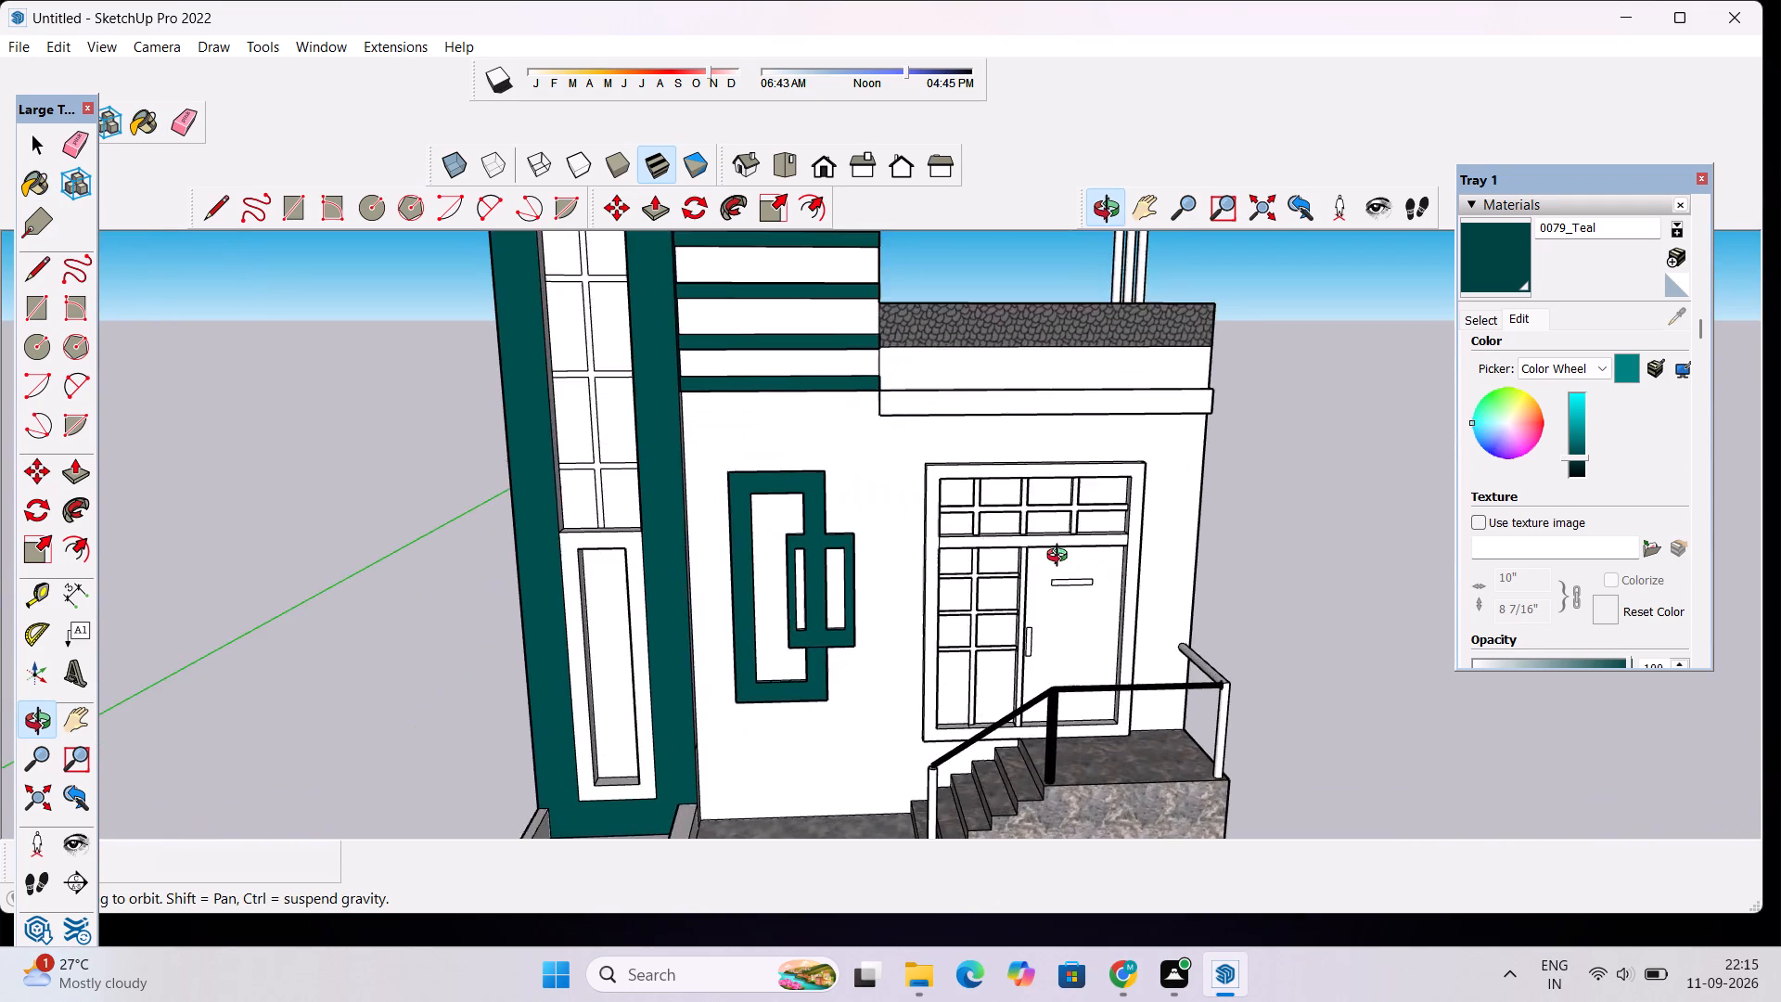
scroll(1061, 558, "down", 6)
left_click_drag(965, 500, 967, 546, "shift")
scroll(964, 546, "up", 4)
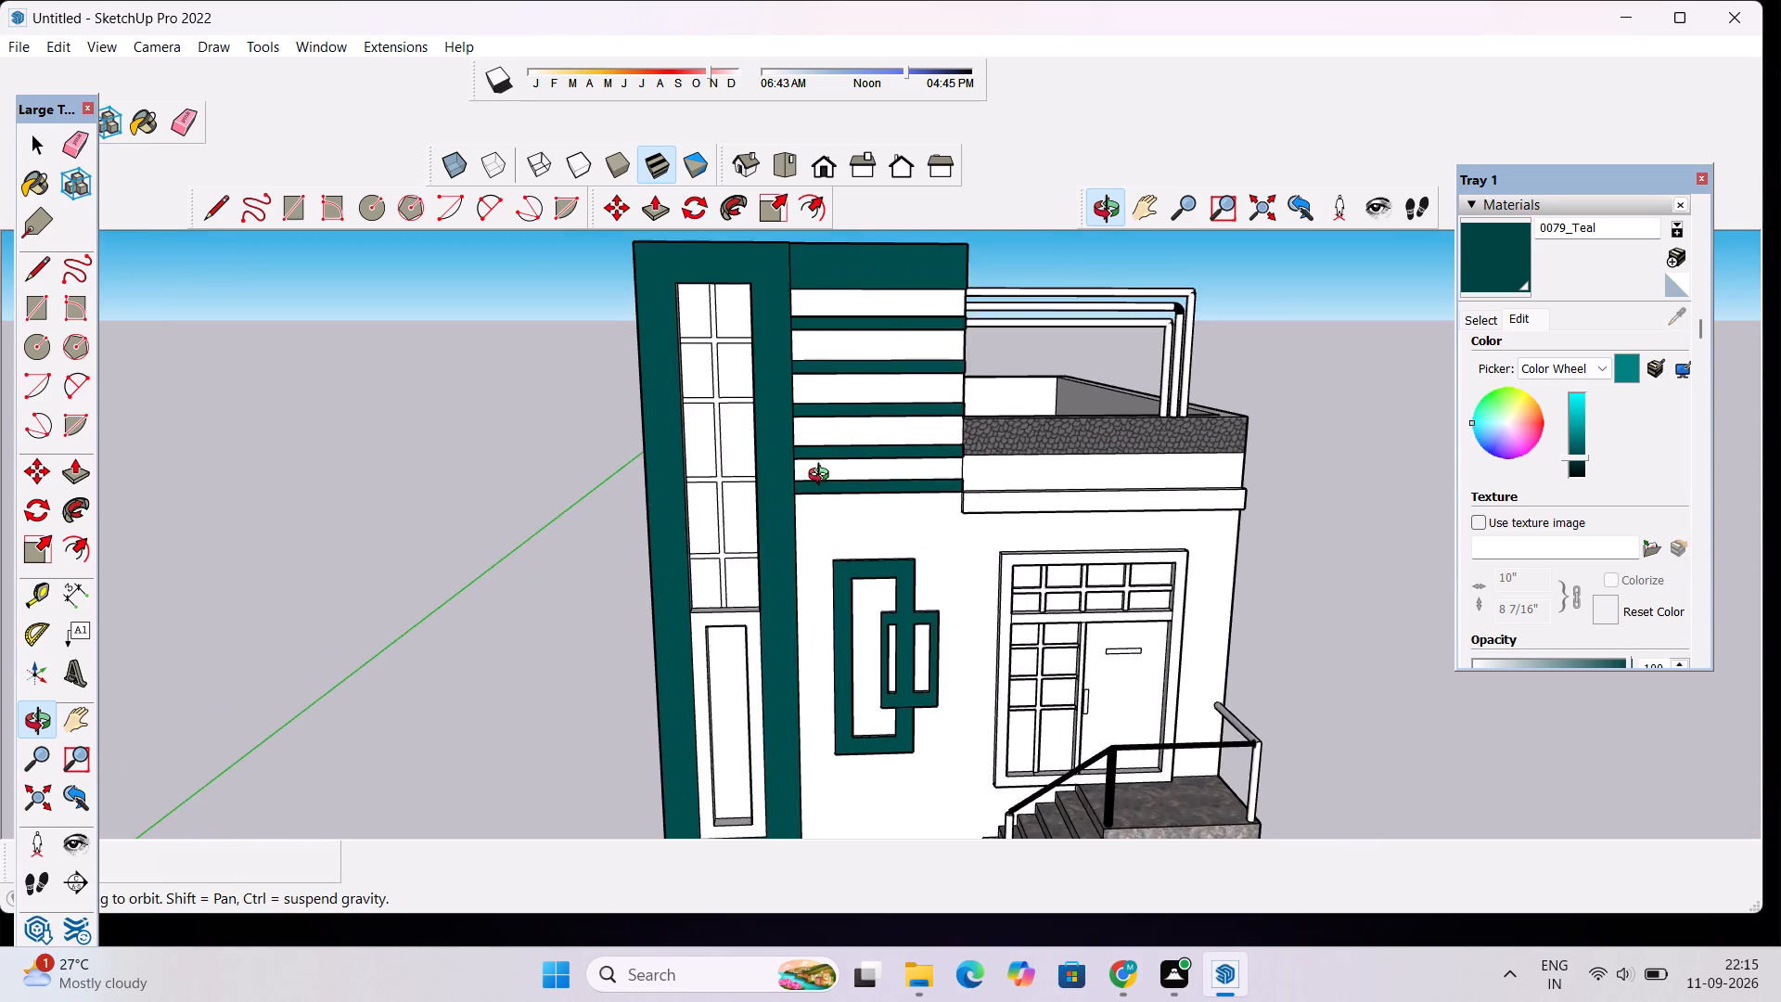
Paint the pillar's side face next to the wall frame with the darkened 0079_Teal.
left_click_drag(826, 495, 625, 506)
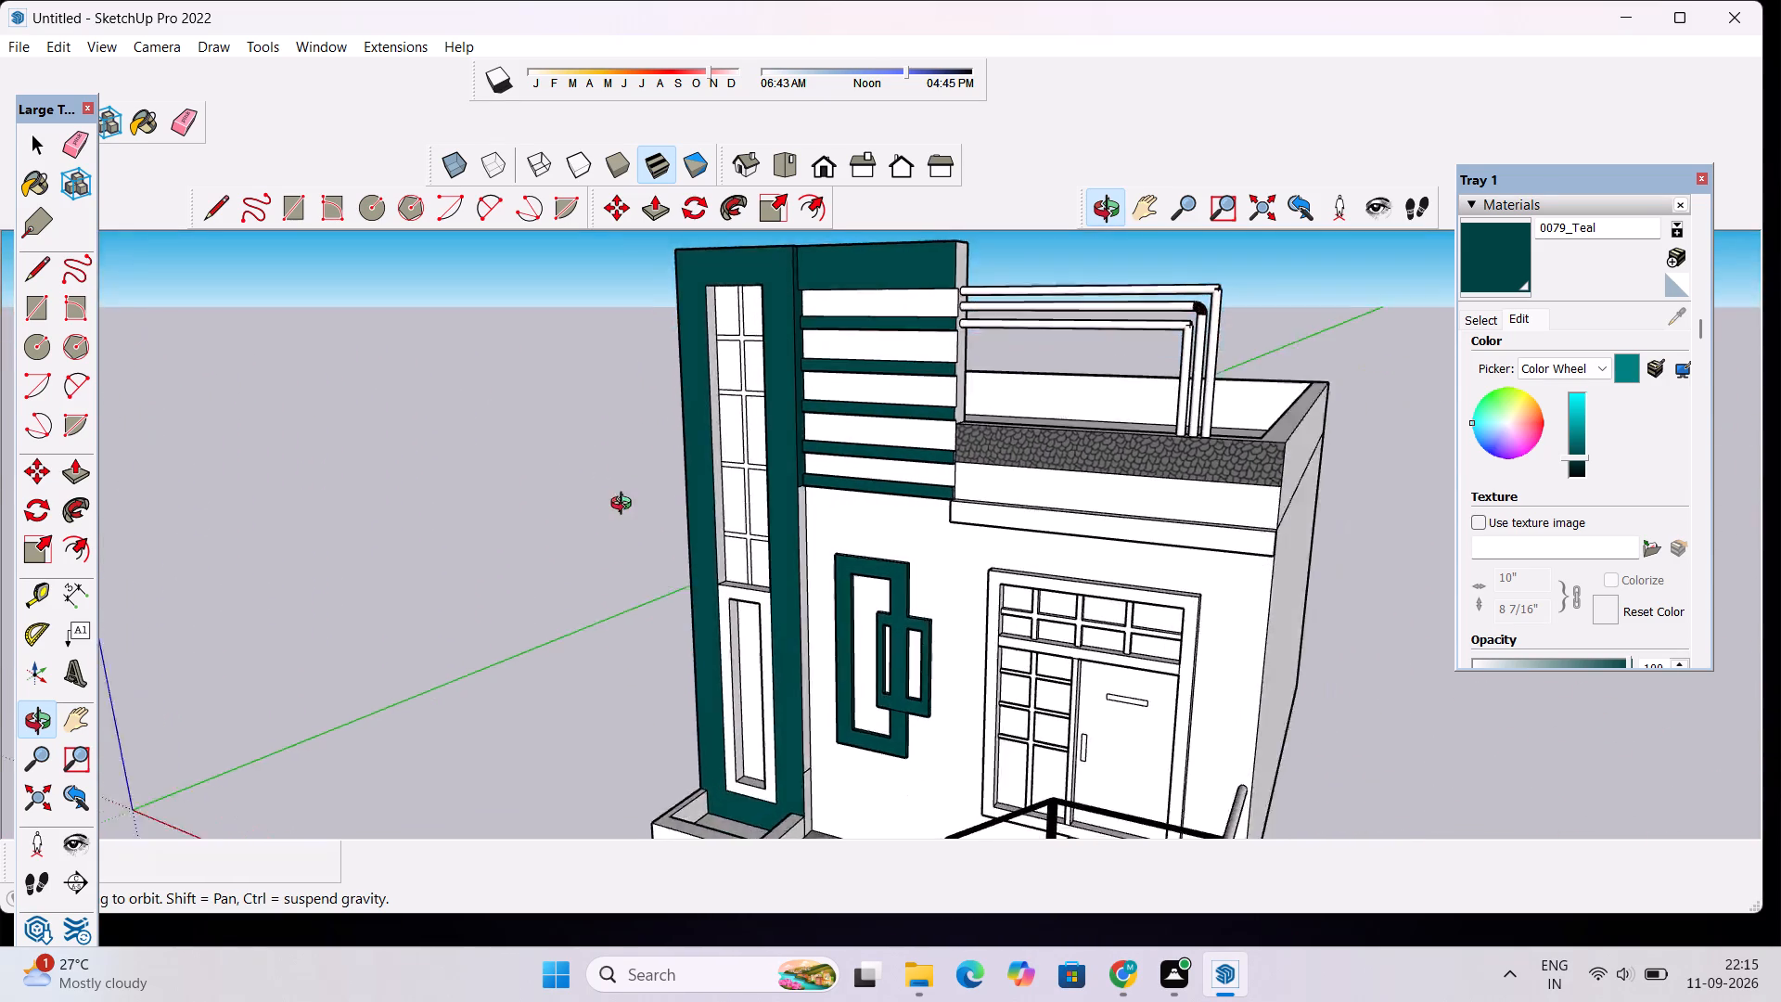
left_click_drag(625, 506, 462, 482)
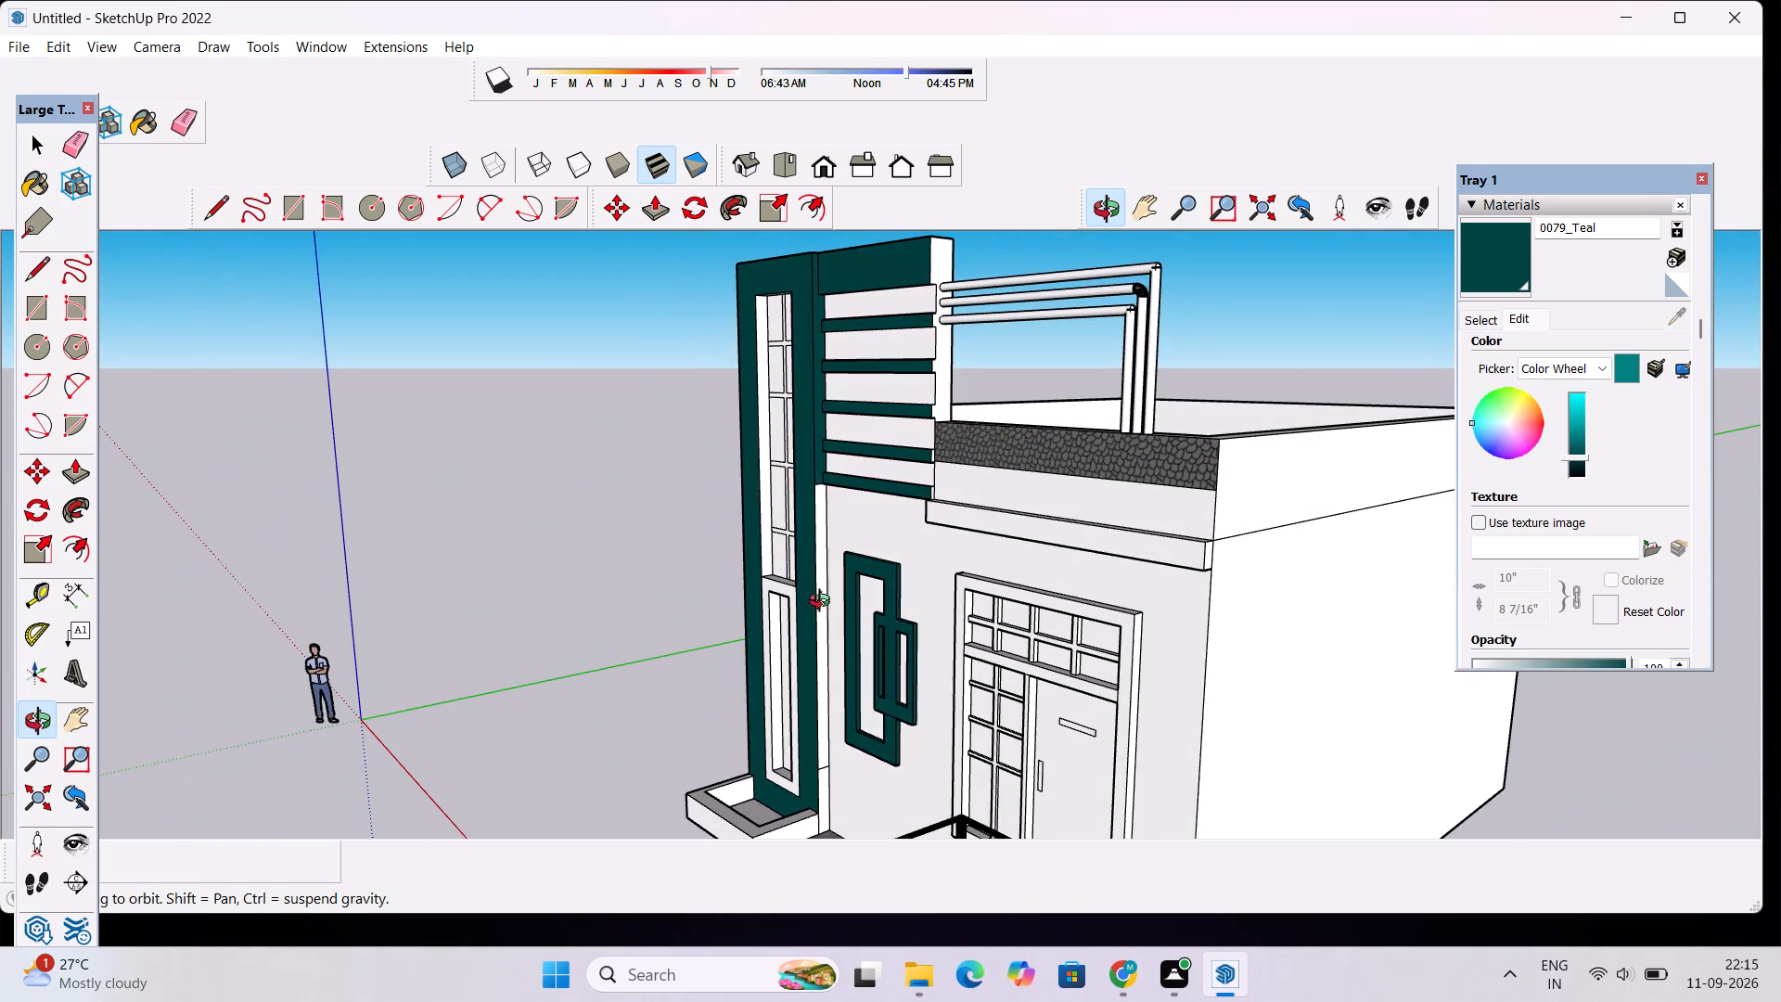
left_click(1492, 258)
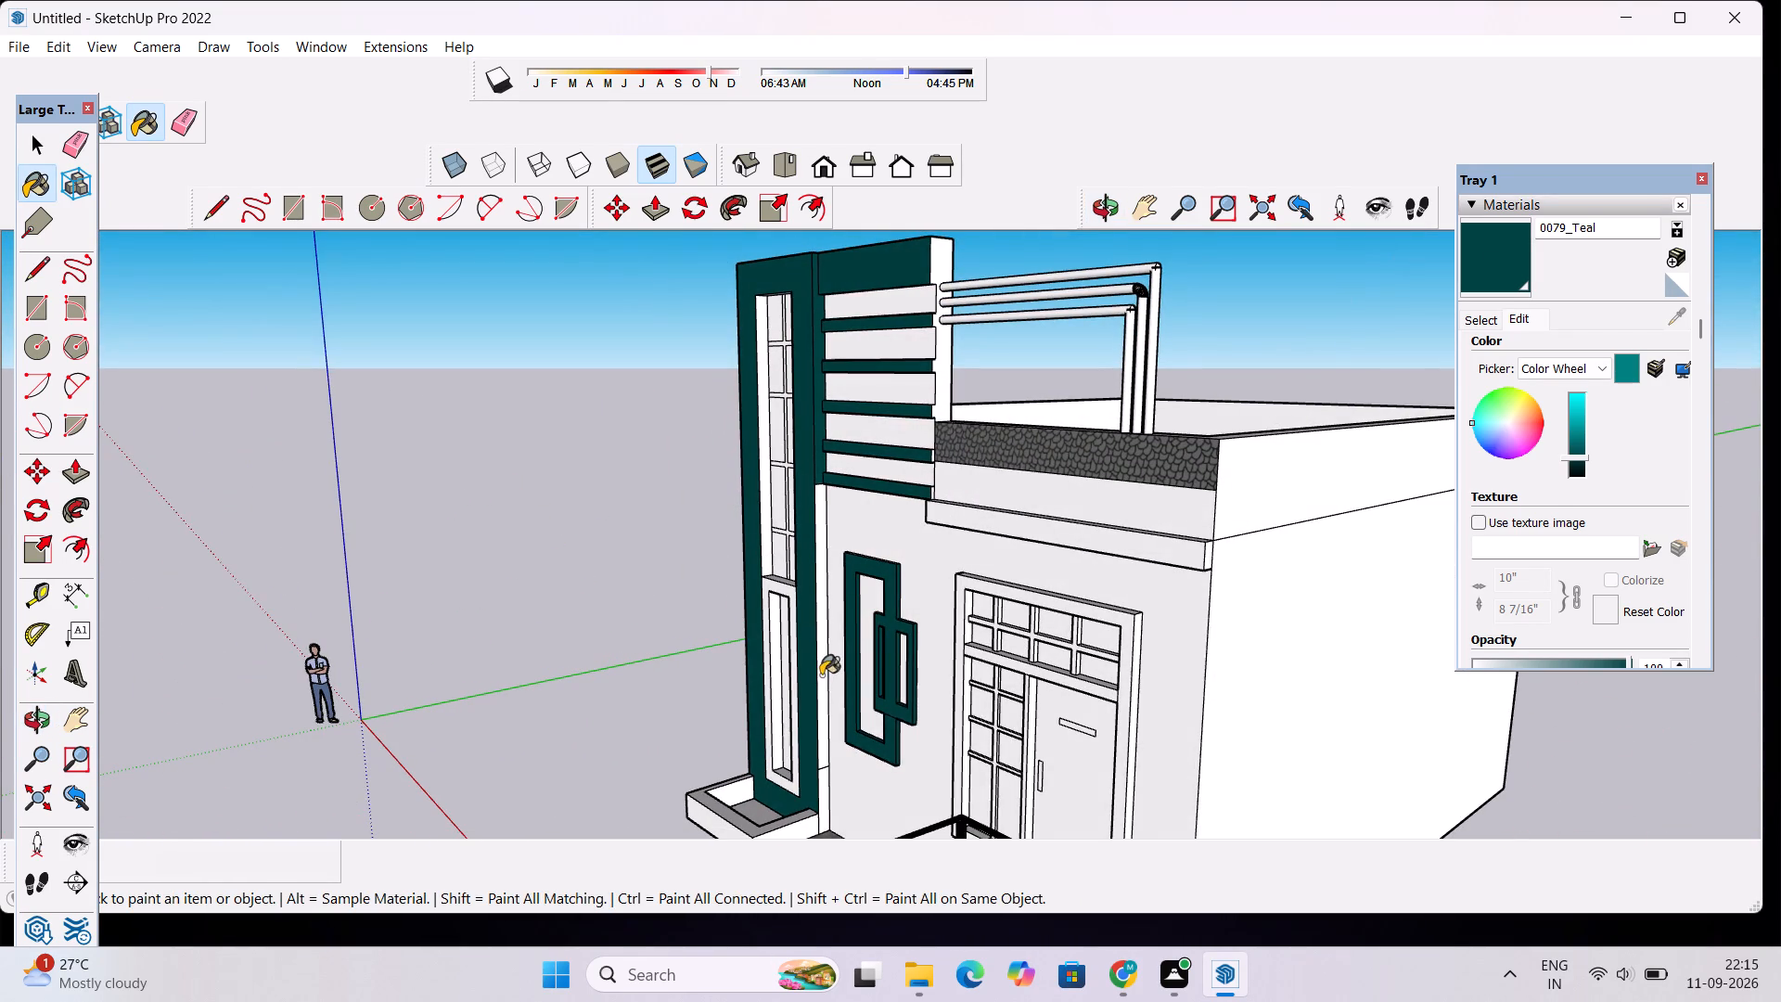
left_click(821, 675)
scroll(823, 572, "down", 4)
scroll(839, 719, "up", 15)
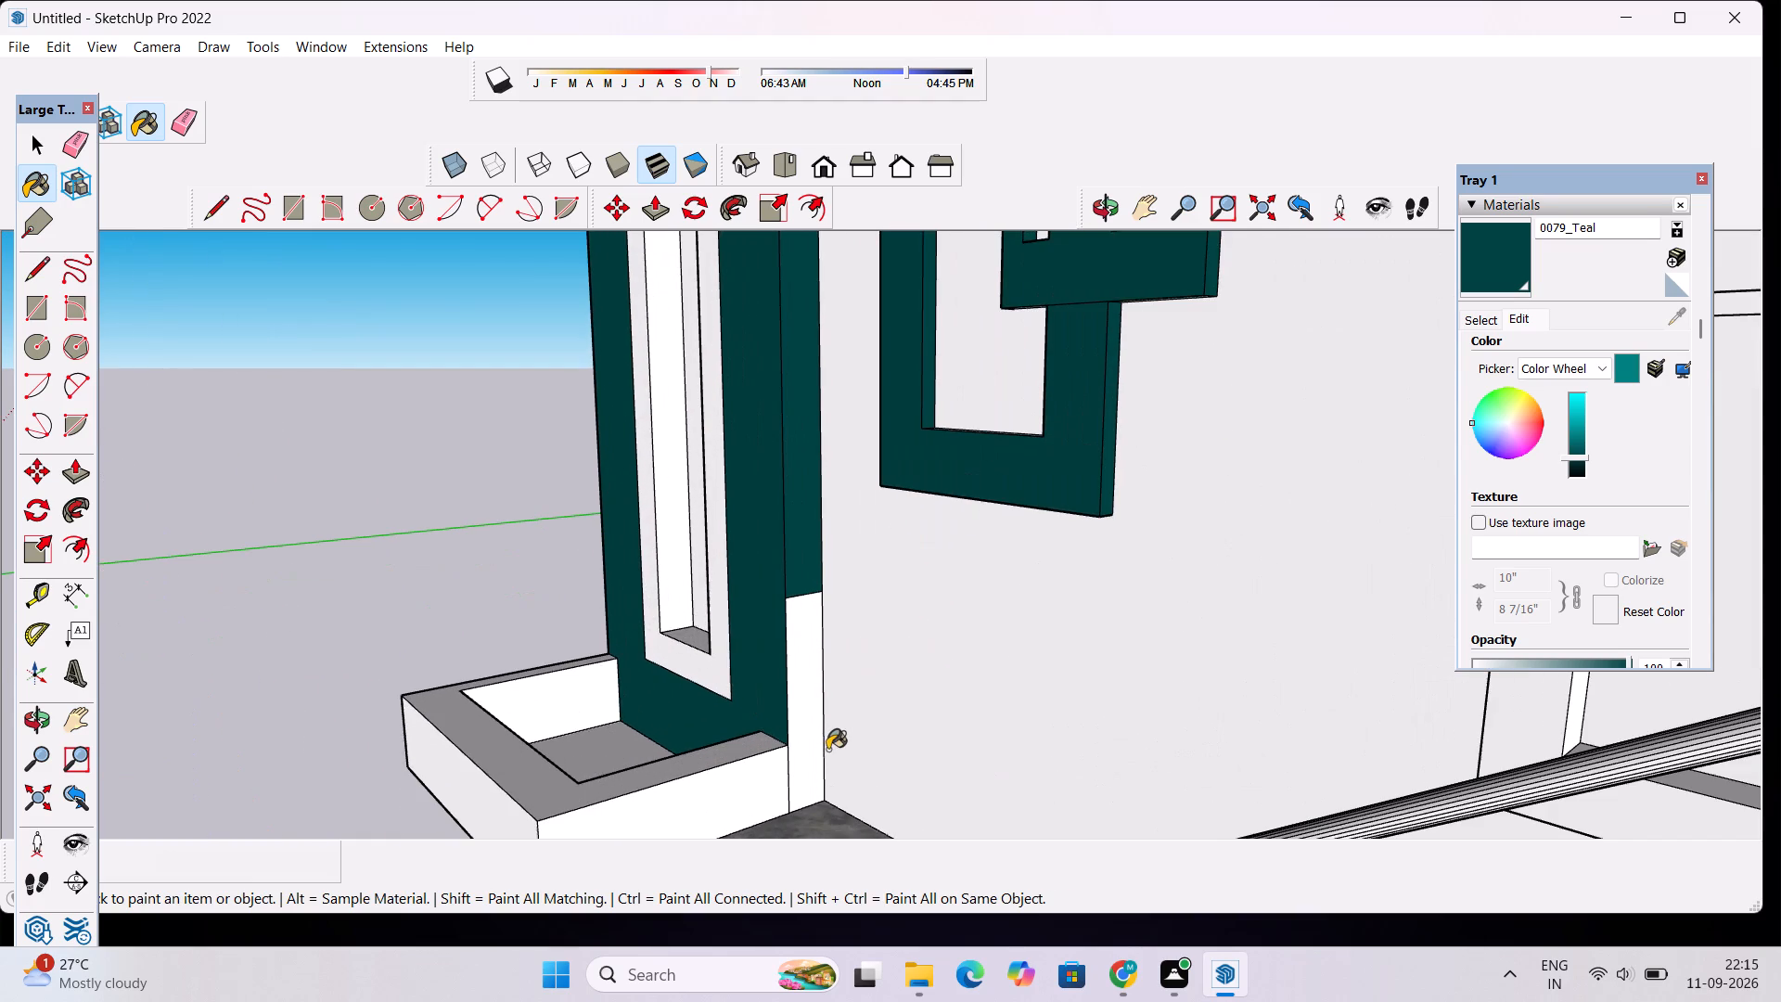
Erase the edge that divides the pillar's side face just above the planter.
key("space")
key("e")
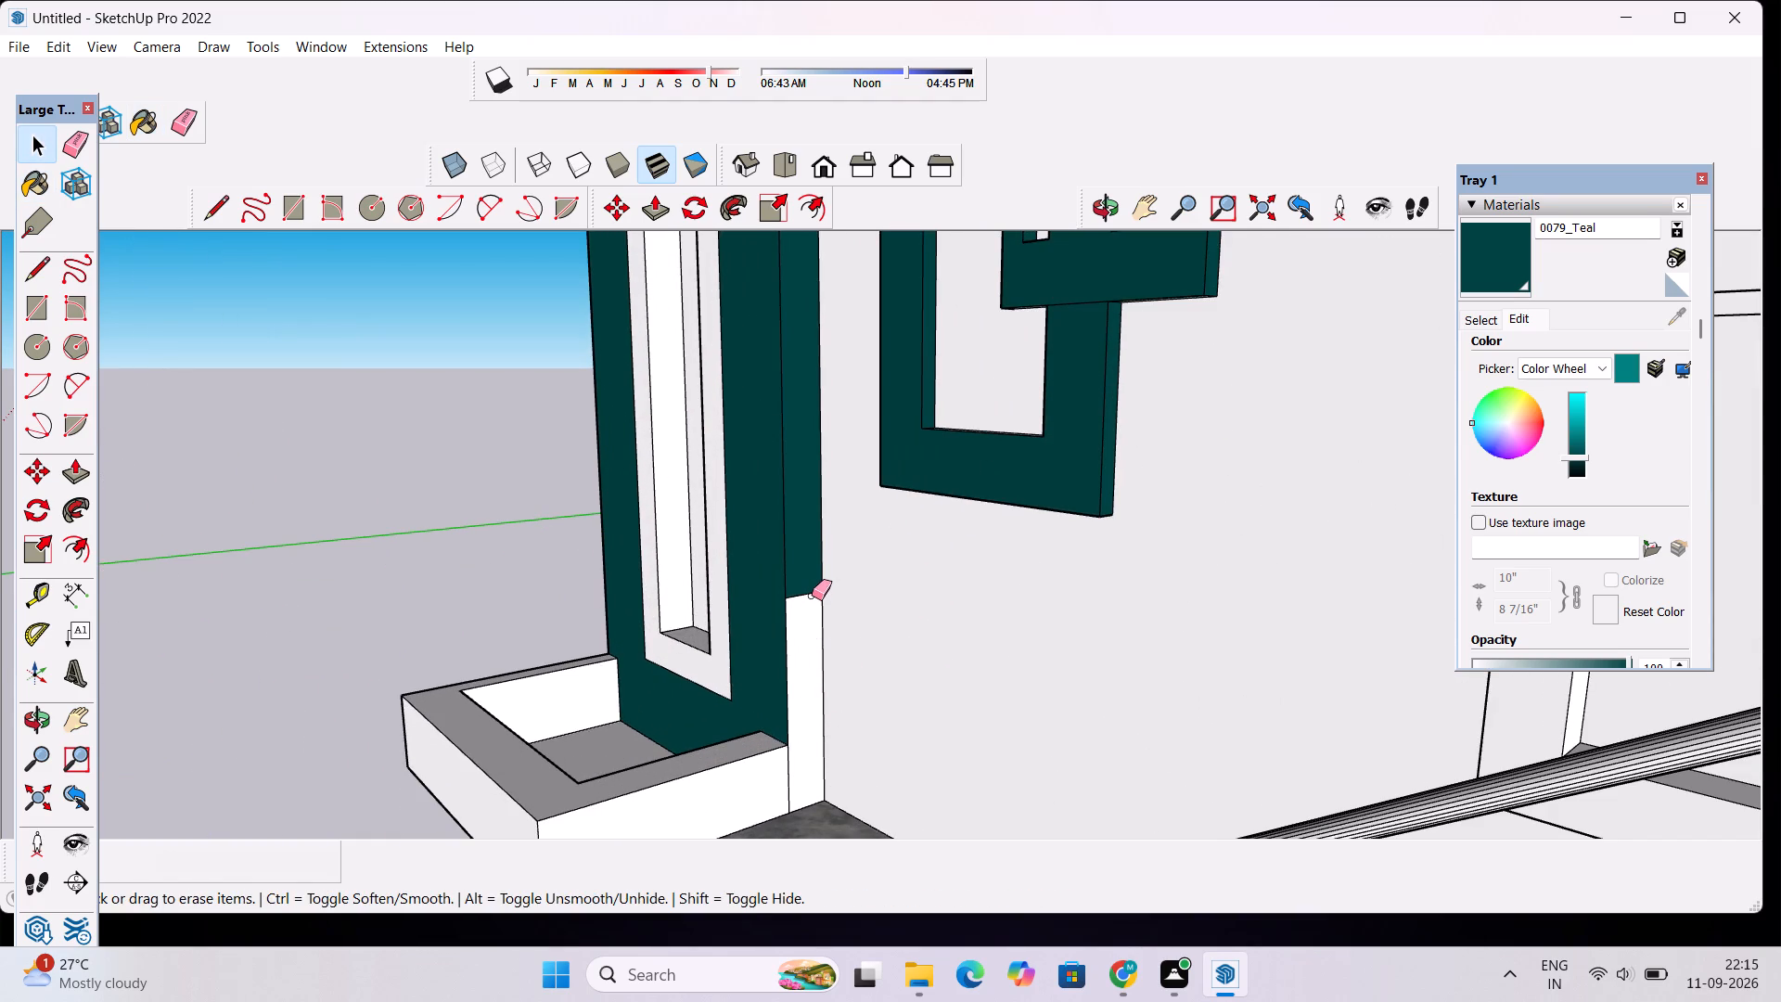
left_click(812, 594)
scroll(812, 594, "down", 9)
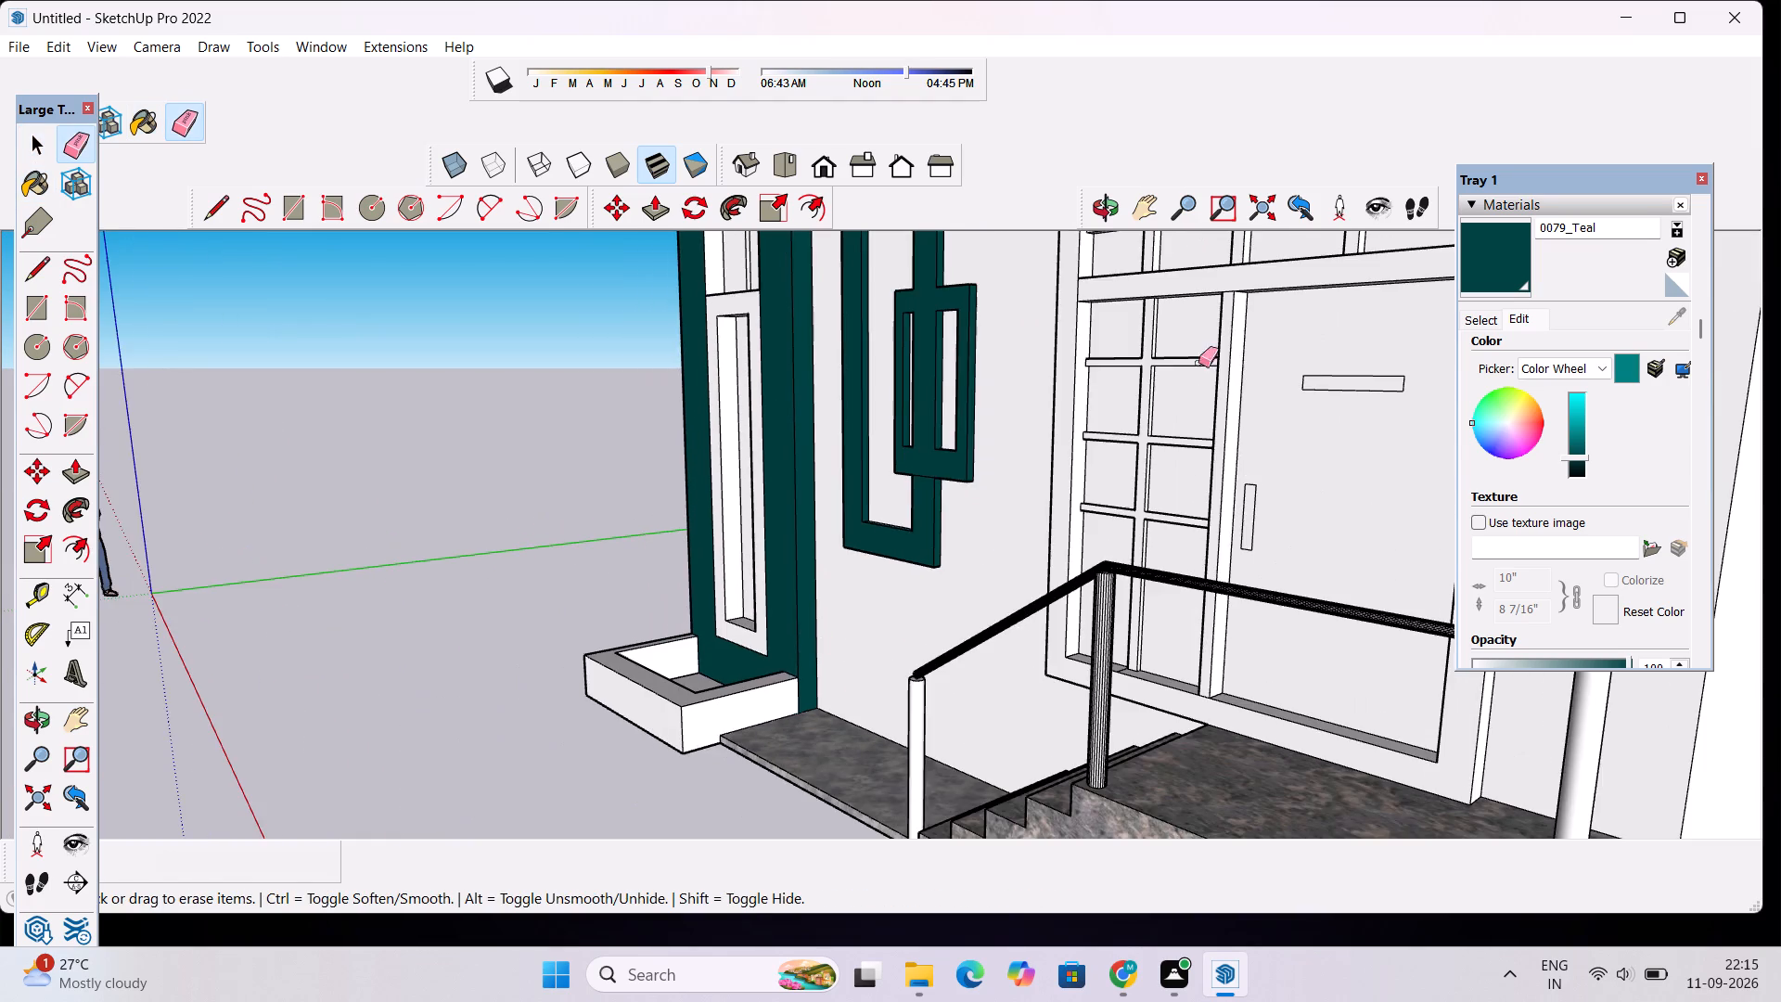
Paint the back, left inner and bottom inner faces of the pillar's lower recessed panel with the darkened 0079_Teal.
left_click(1099, 213)
left_click_drag(875, 513, 964, 549)
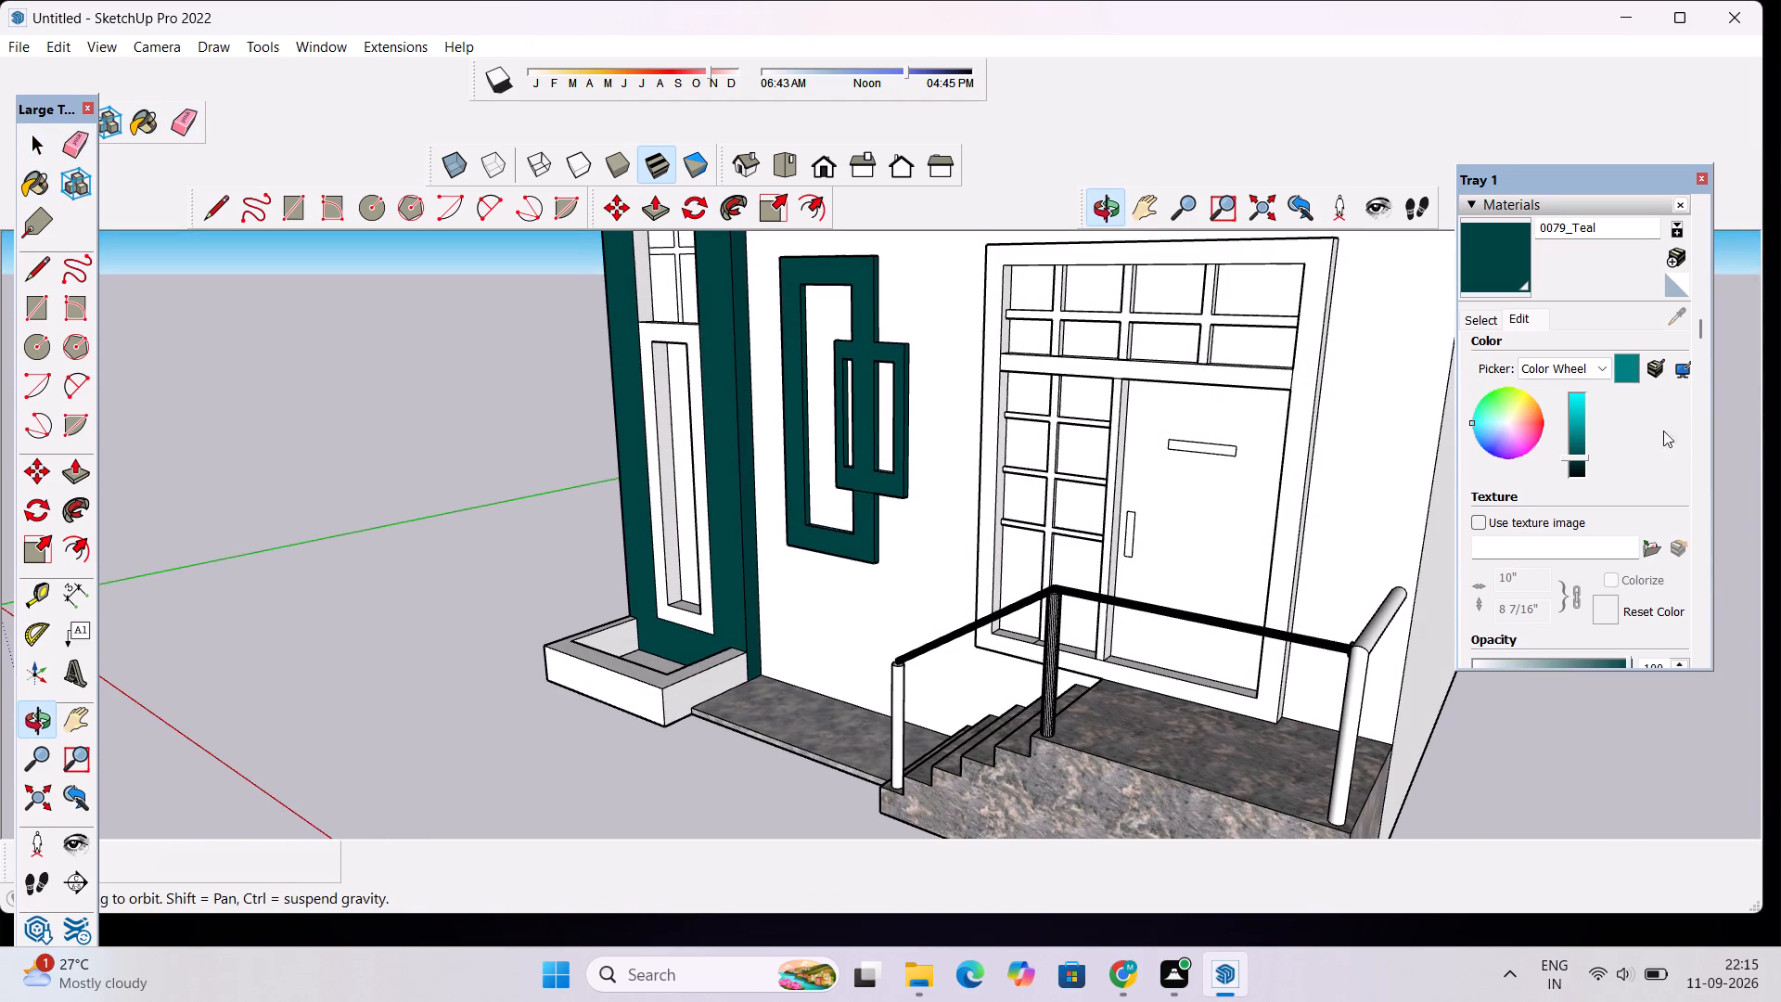
left_click(1479, 324)
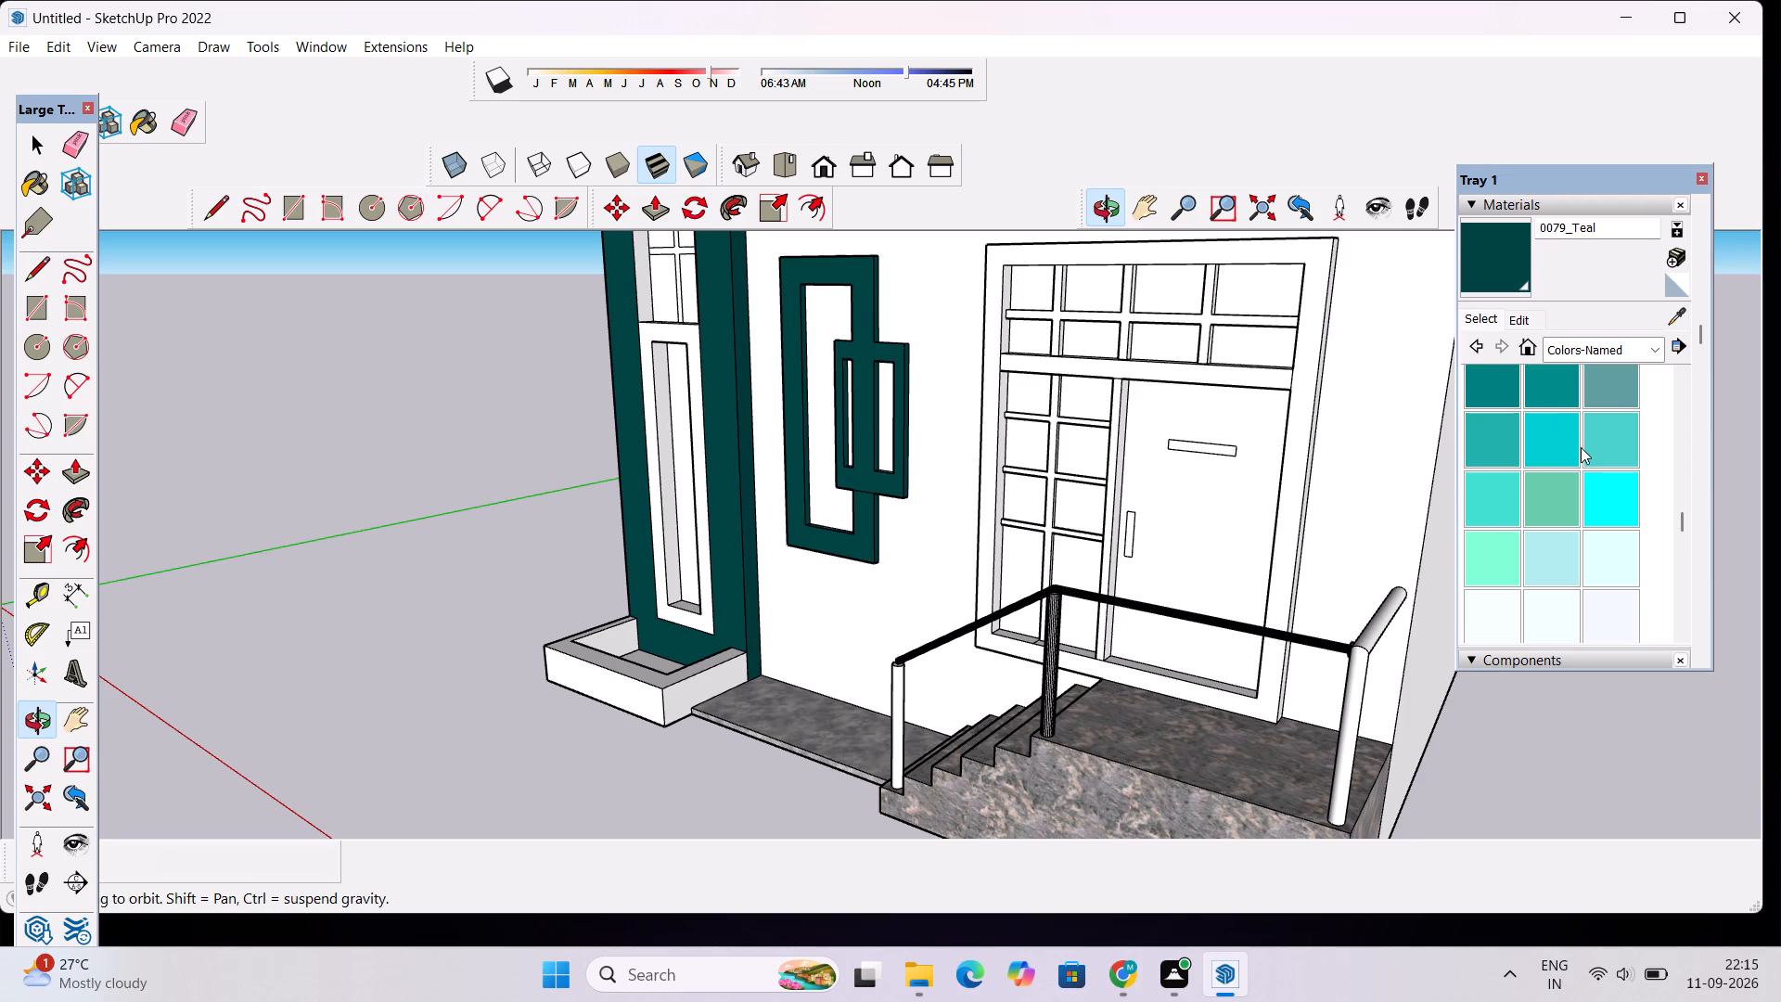
left_click(1506, 276)
scroll(1038, 431, "down", 5)
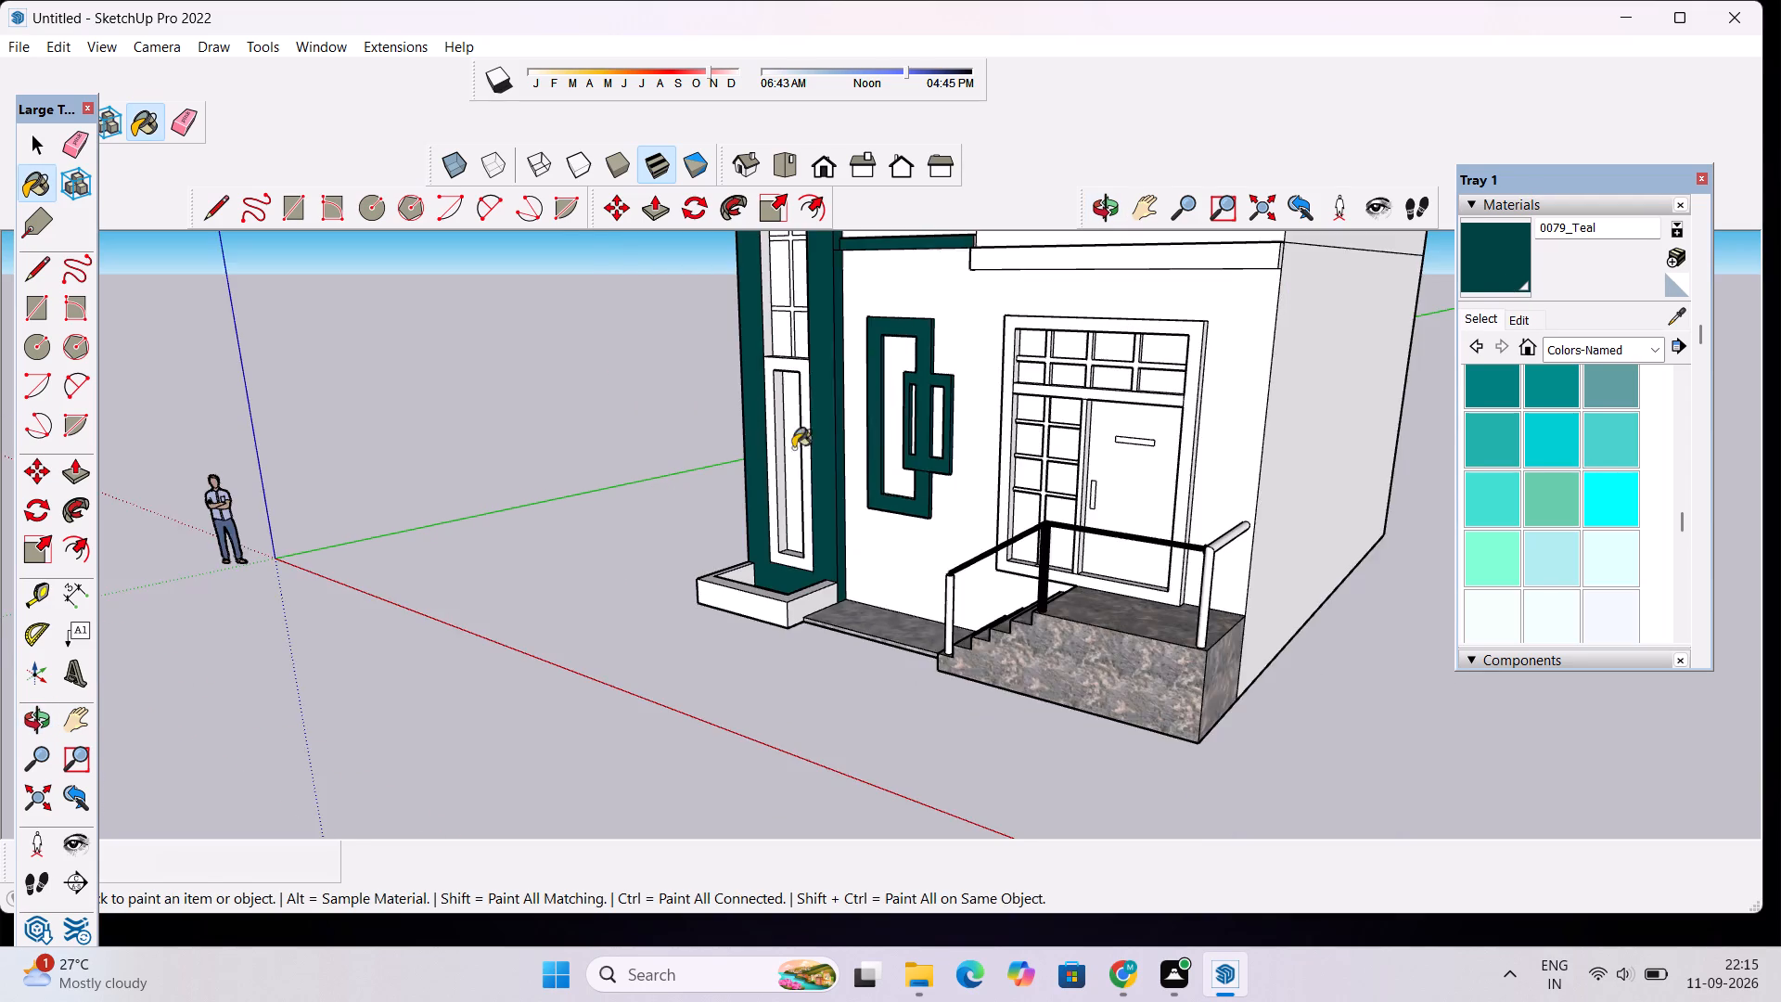
scroll(735, 450, "up", 9)
left_click(979, 433)
left_click(936, 440)
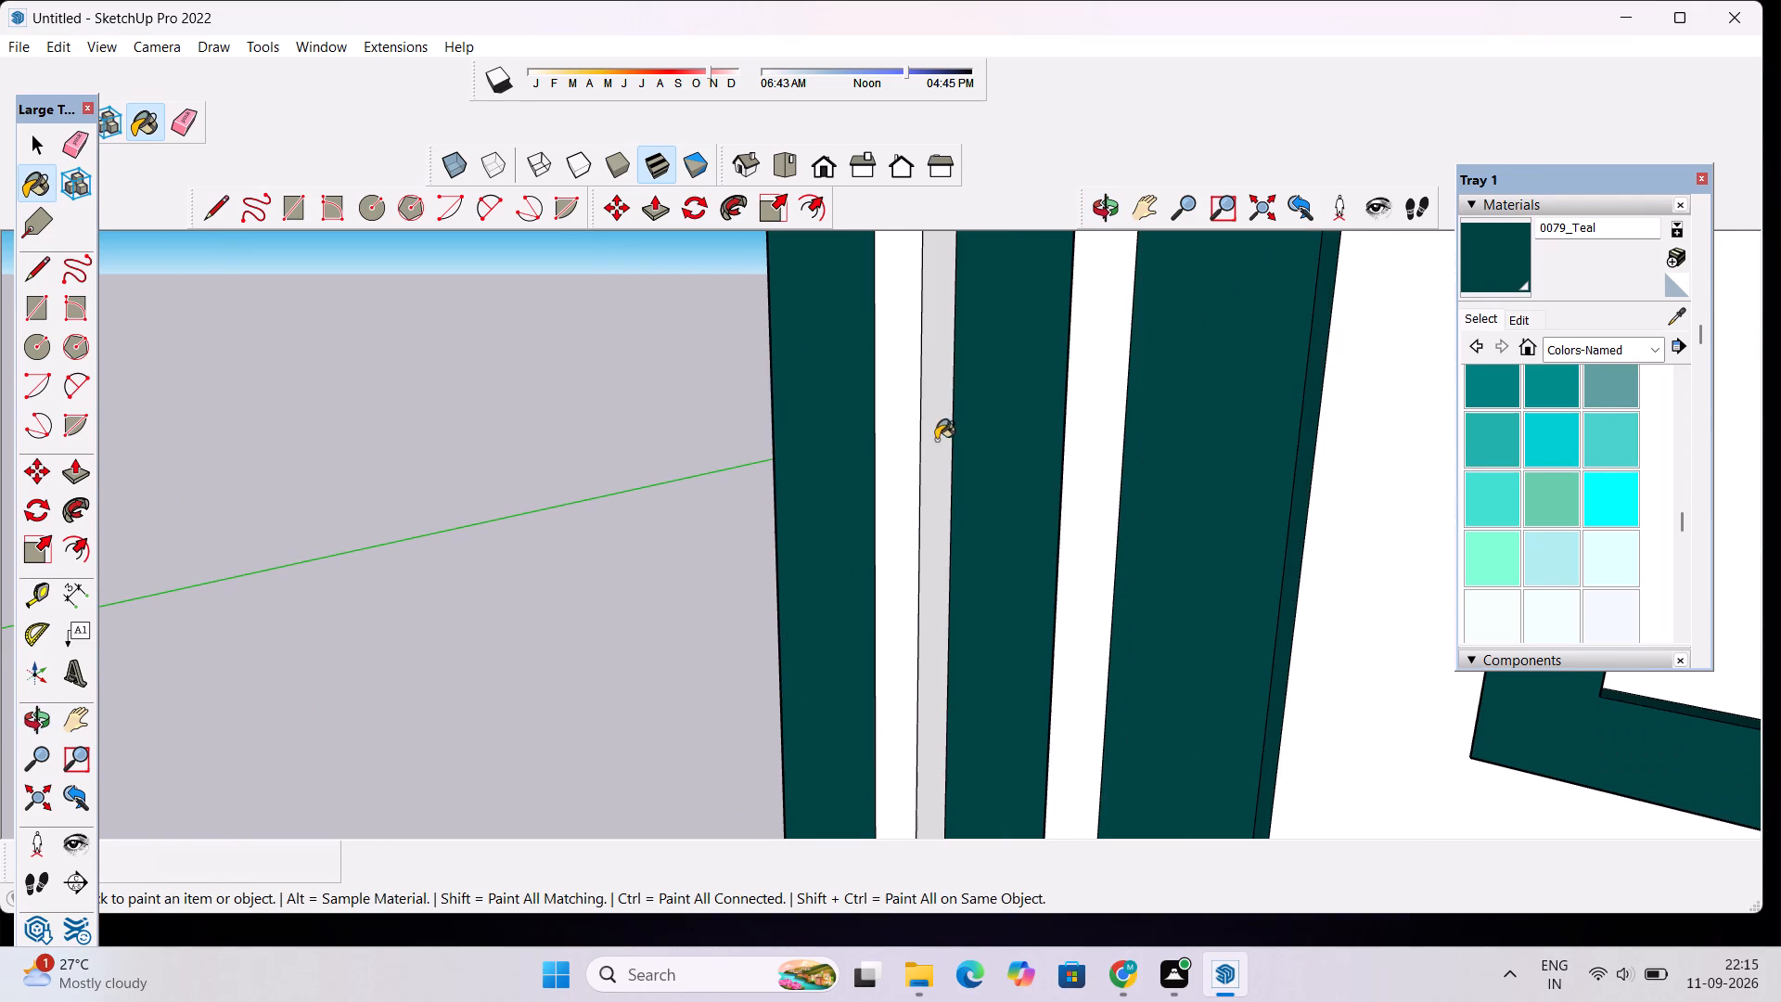
scroll(969, 397, "down", 10)
scroll(984, 552, "up", 9)
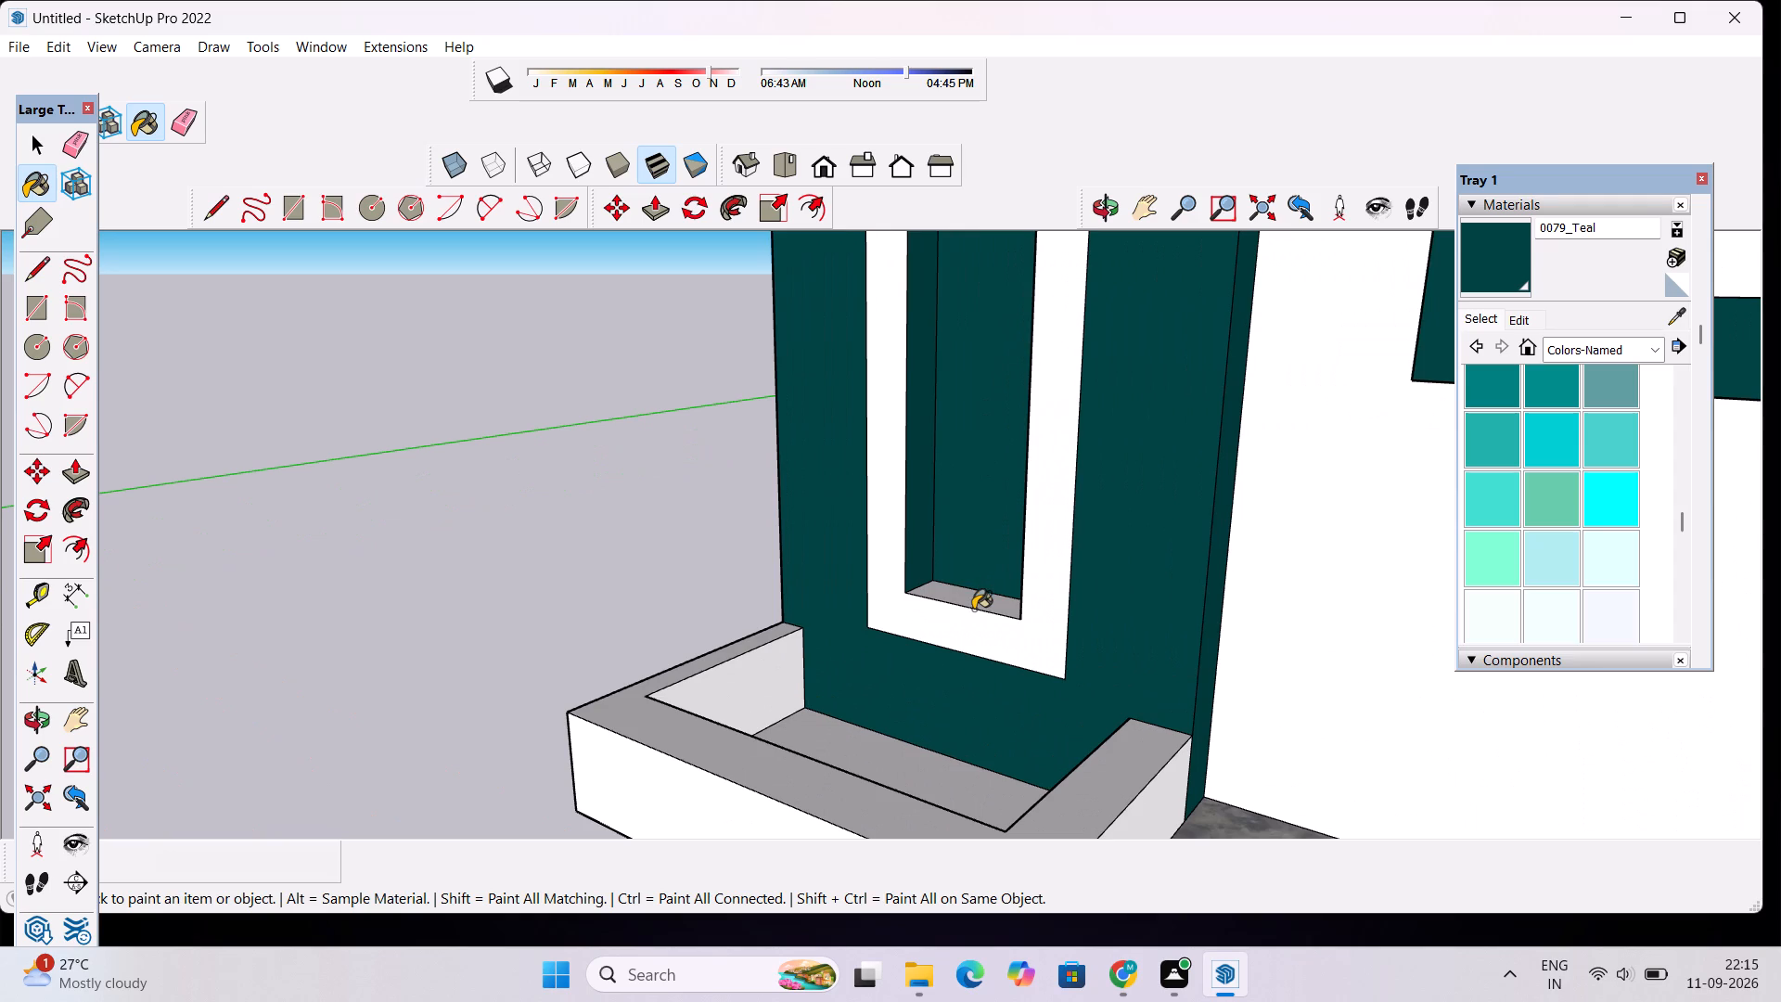
left_click(980, 599)
Paint both parts of the lower recessed panel's right inner face with the darkened 0079_Teal.
left_click(1100, 224)
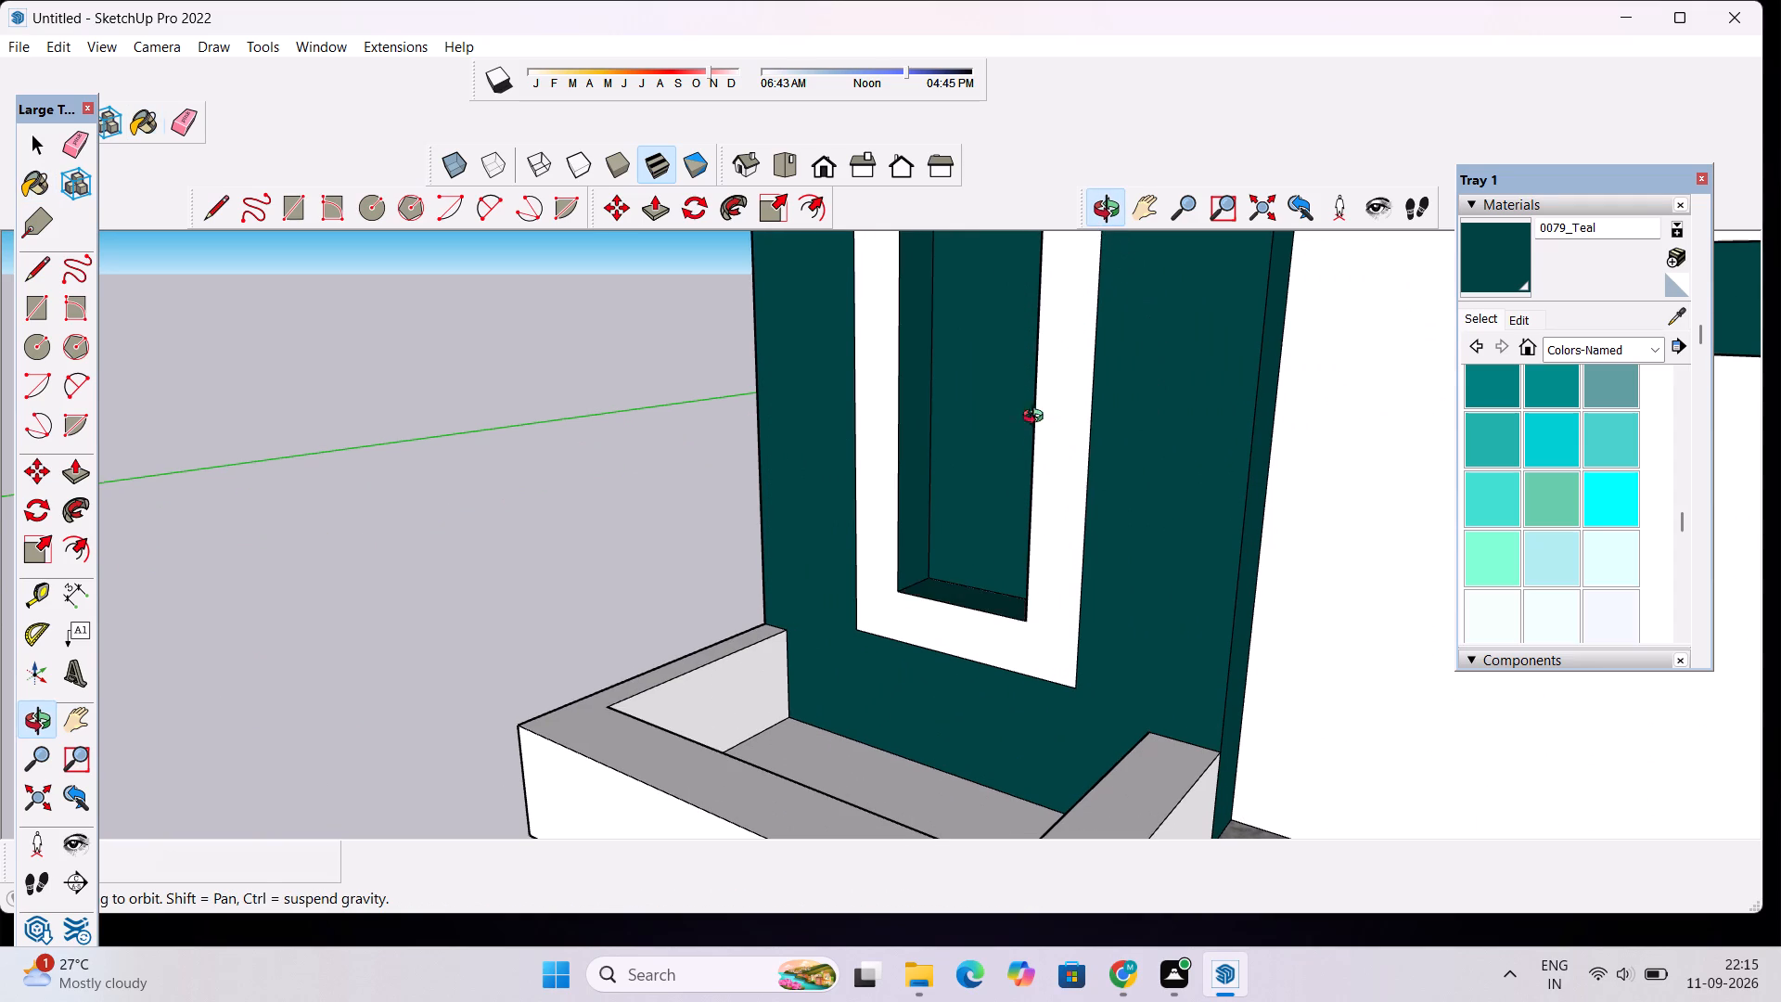
left_click_drag(1013, 446, 1475, 451)
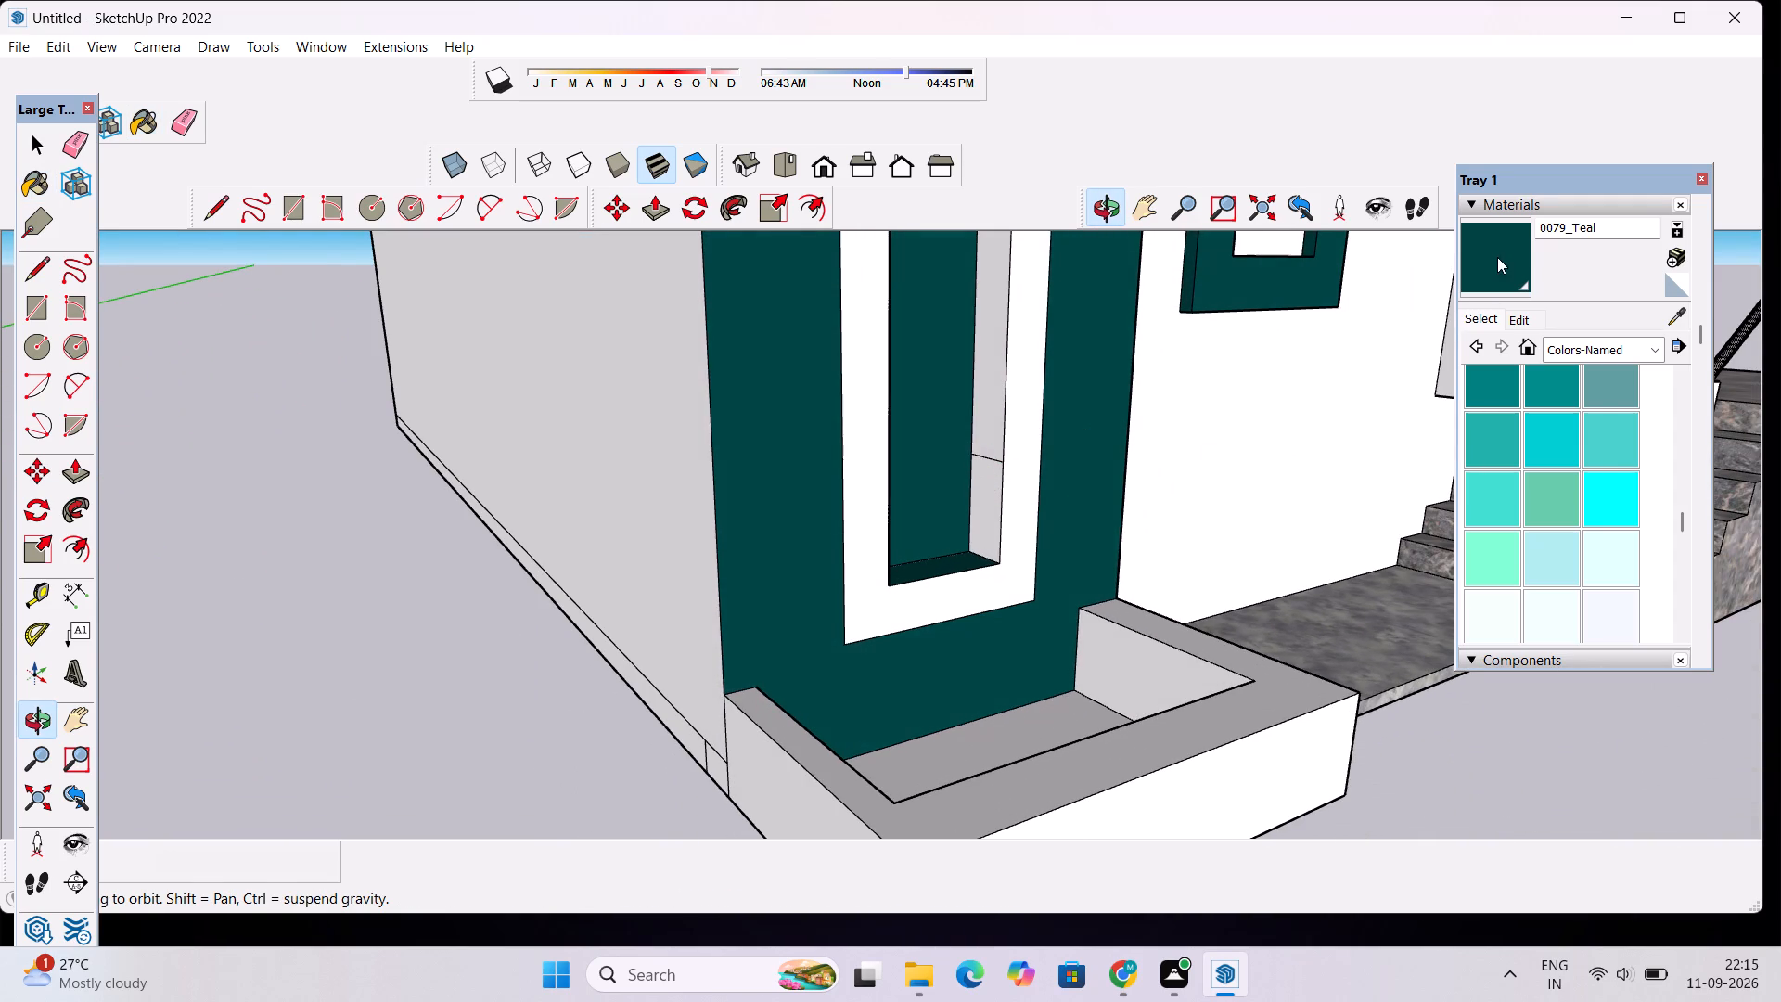
left_click(1495, 256)
left_click(992, 407)
left_click(980, 505)
Paint the top inner face of the pillar's lower recessed panel with the darkened 0079_Teal.
scroll(986, 538, "down", 7)
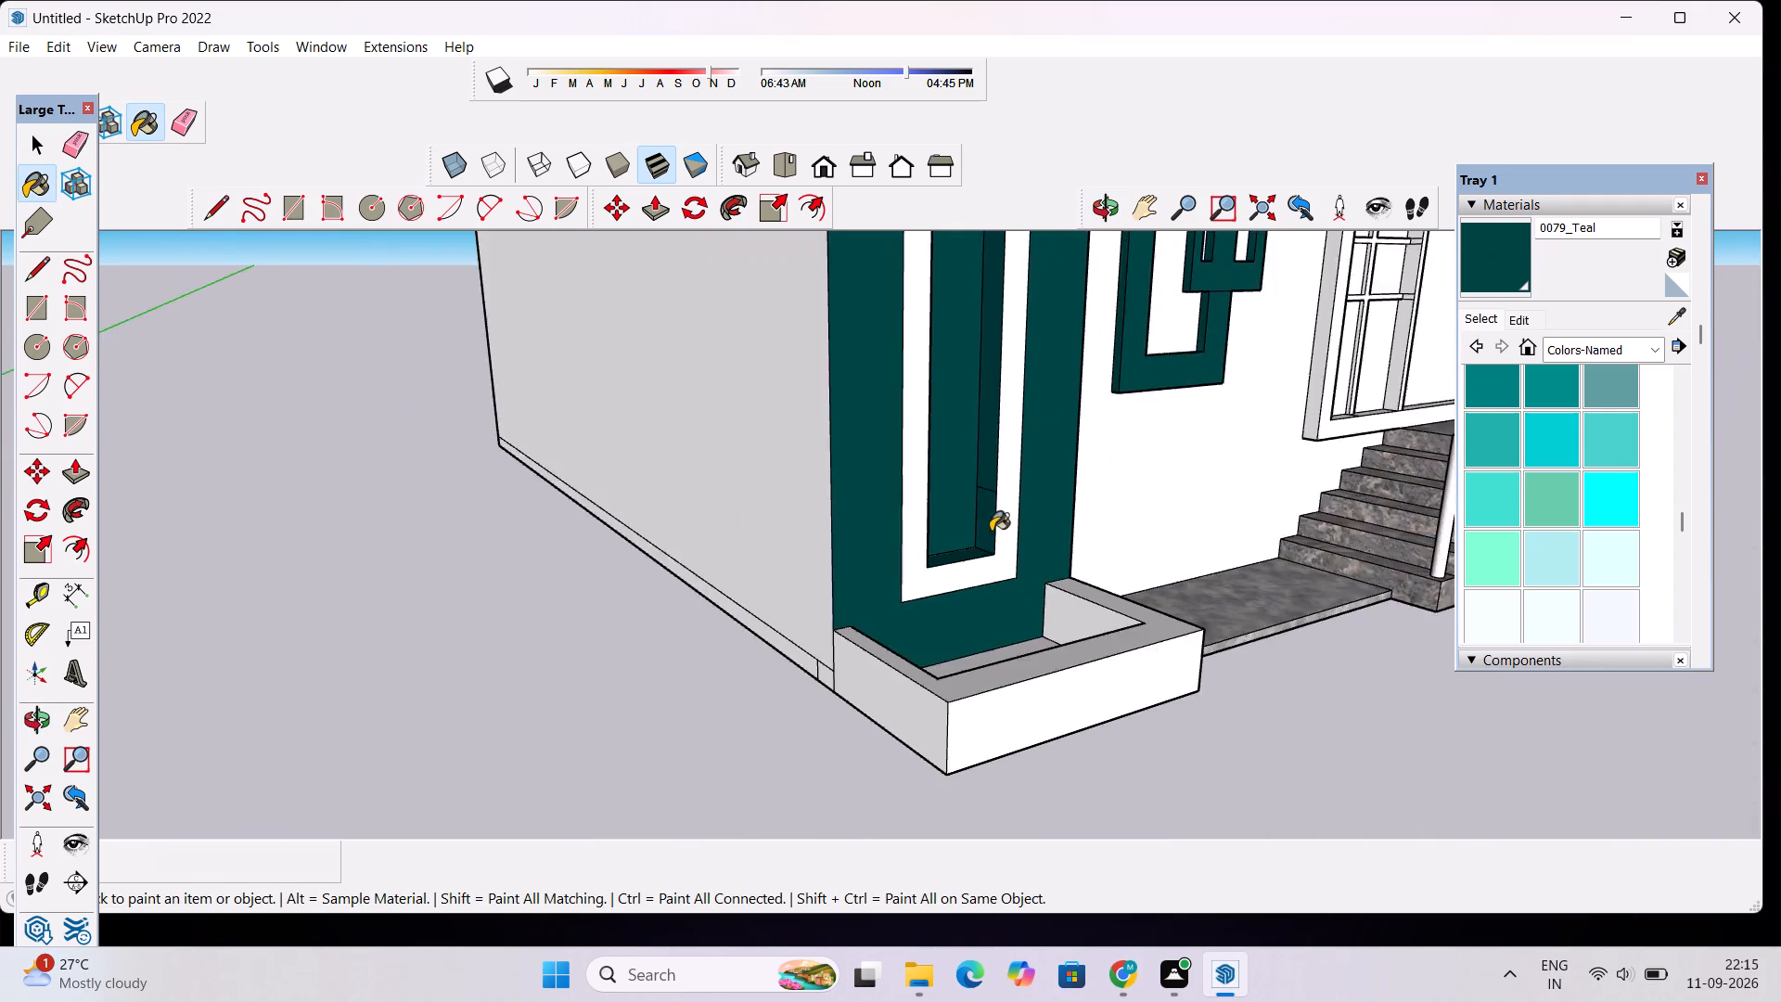
scroll(991, 532, "down", 6)
scroll(997, 343, "up", 6)
left_click(1106, 202)
left_click_drag(1046, 480, 1007, 380)
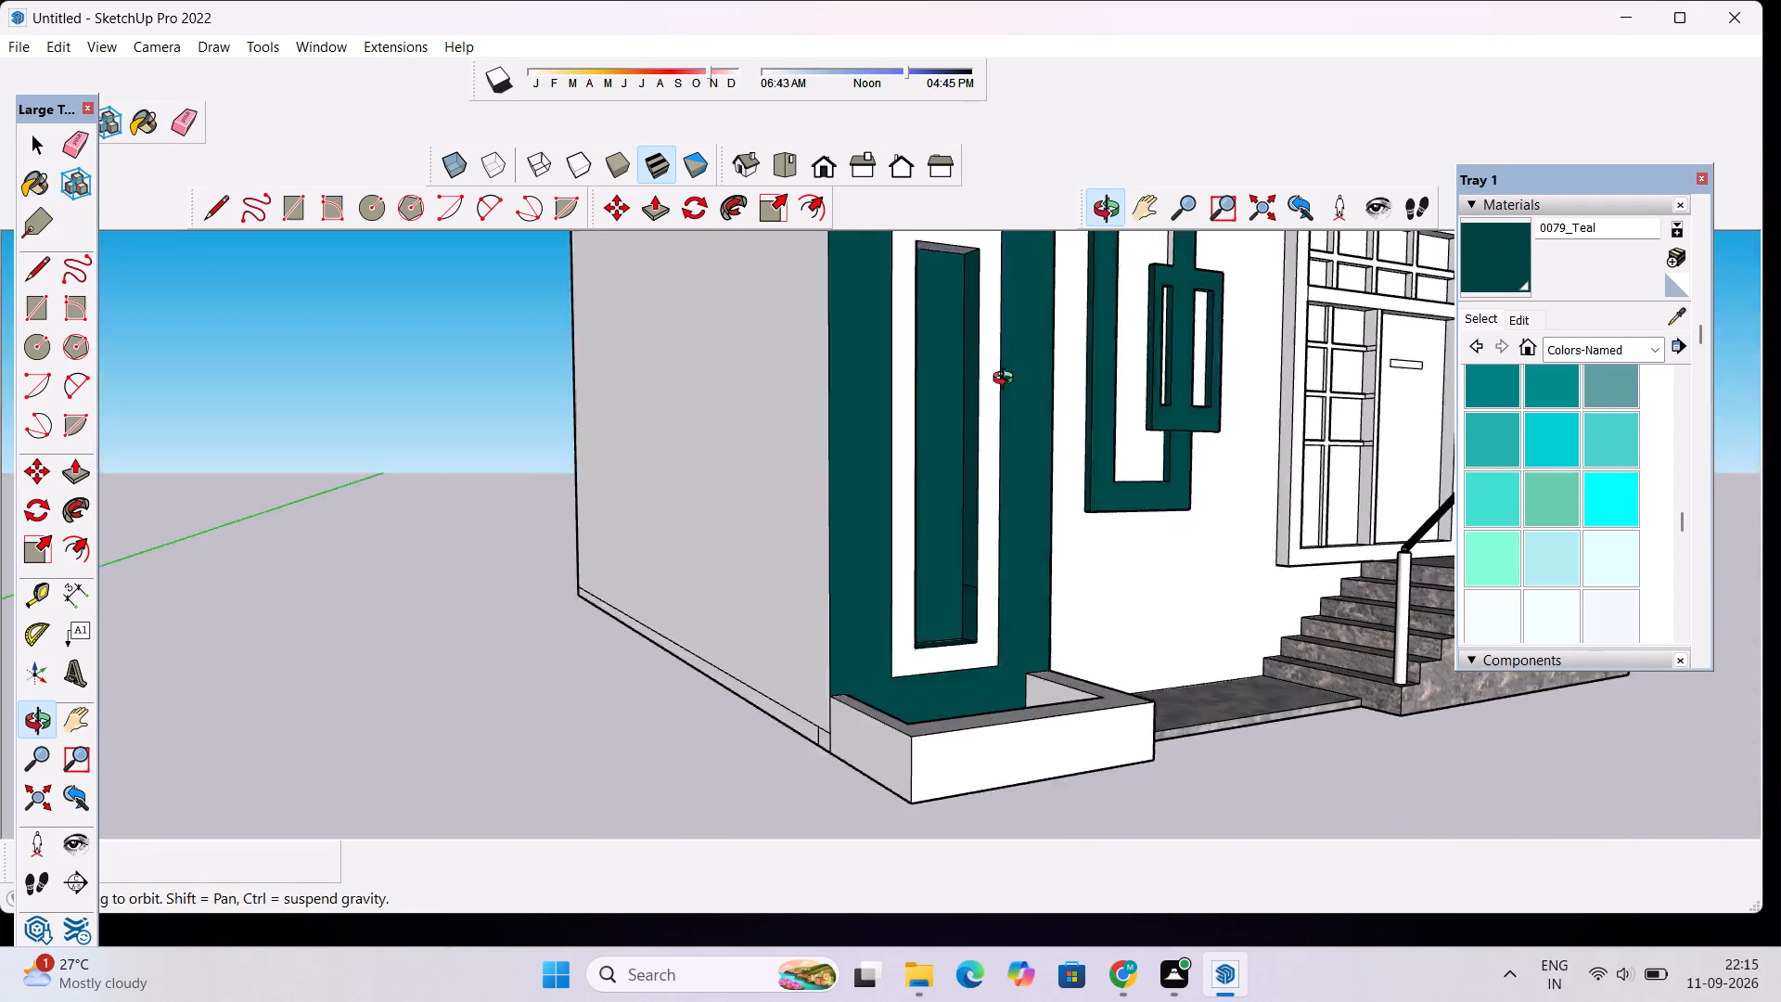
left_click_drag(1007, 380, 987, 309)
scroll(984, 338, "down", 5)
left_click_drag(975, 324, 955, 520, "shift")
scroll(951, 449, "up", 2, "shift")
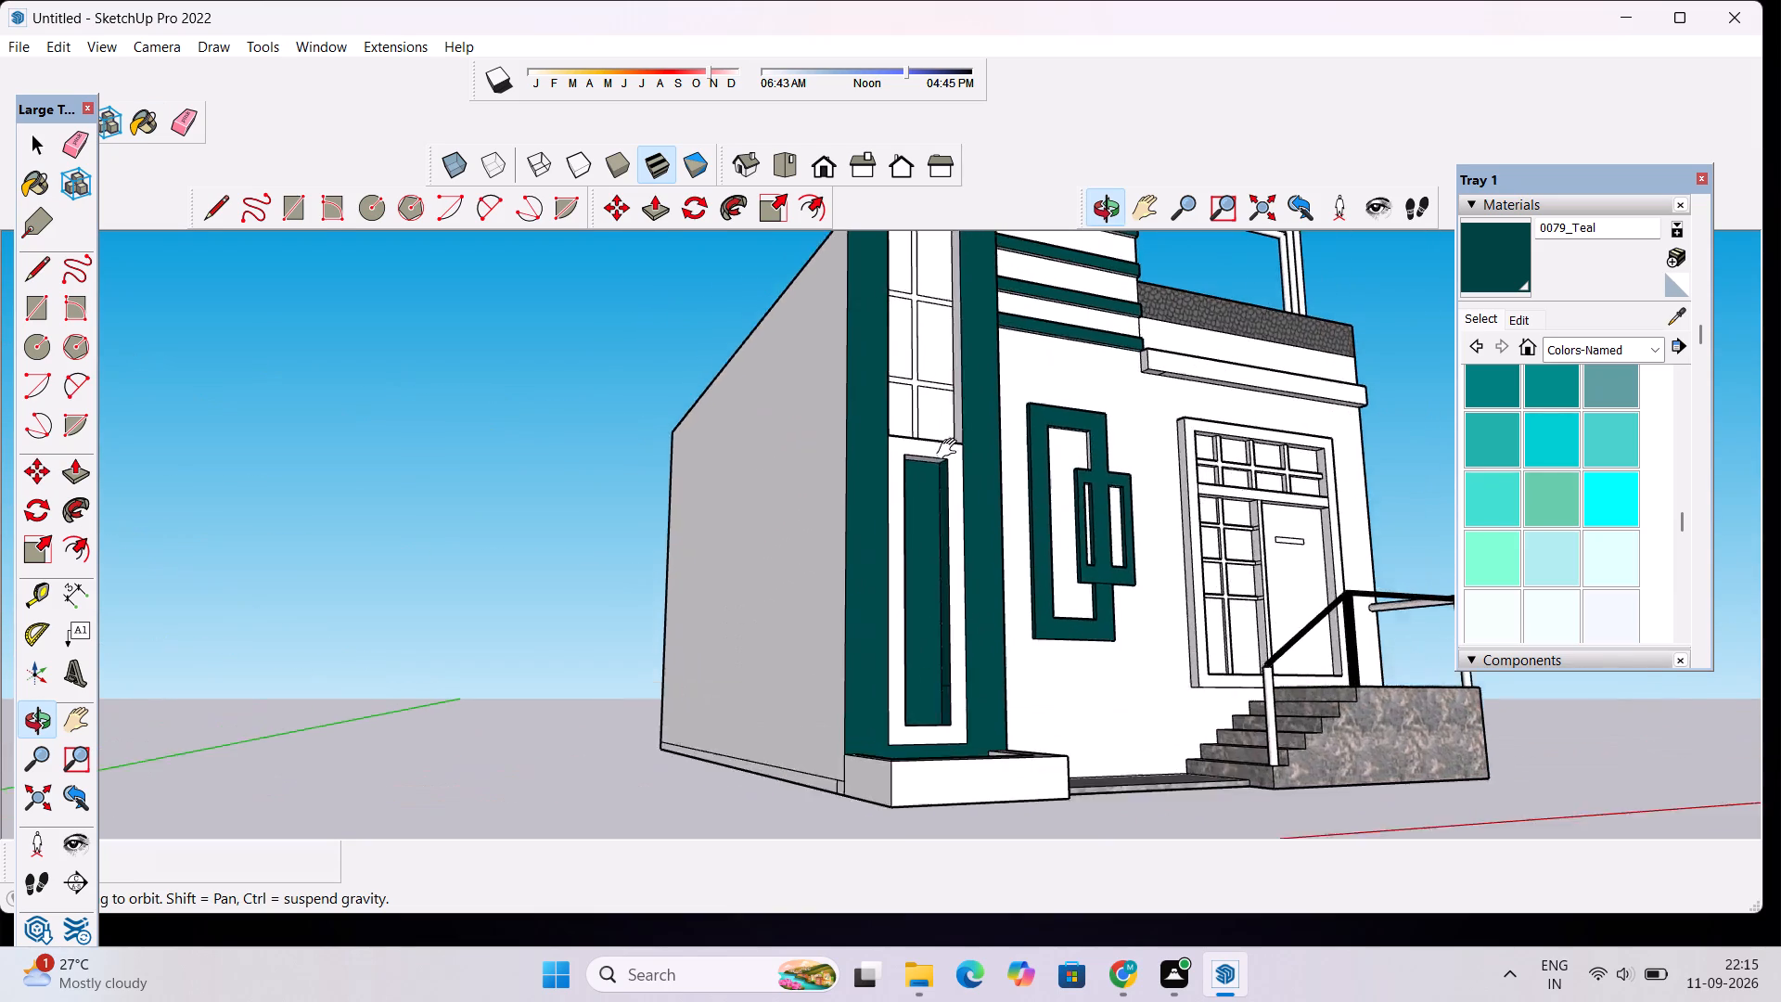
scroll(951, 449, "up", 14, "shift")
left_click(1493, 261)
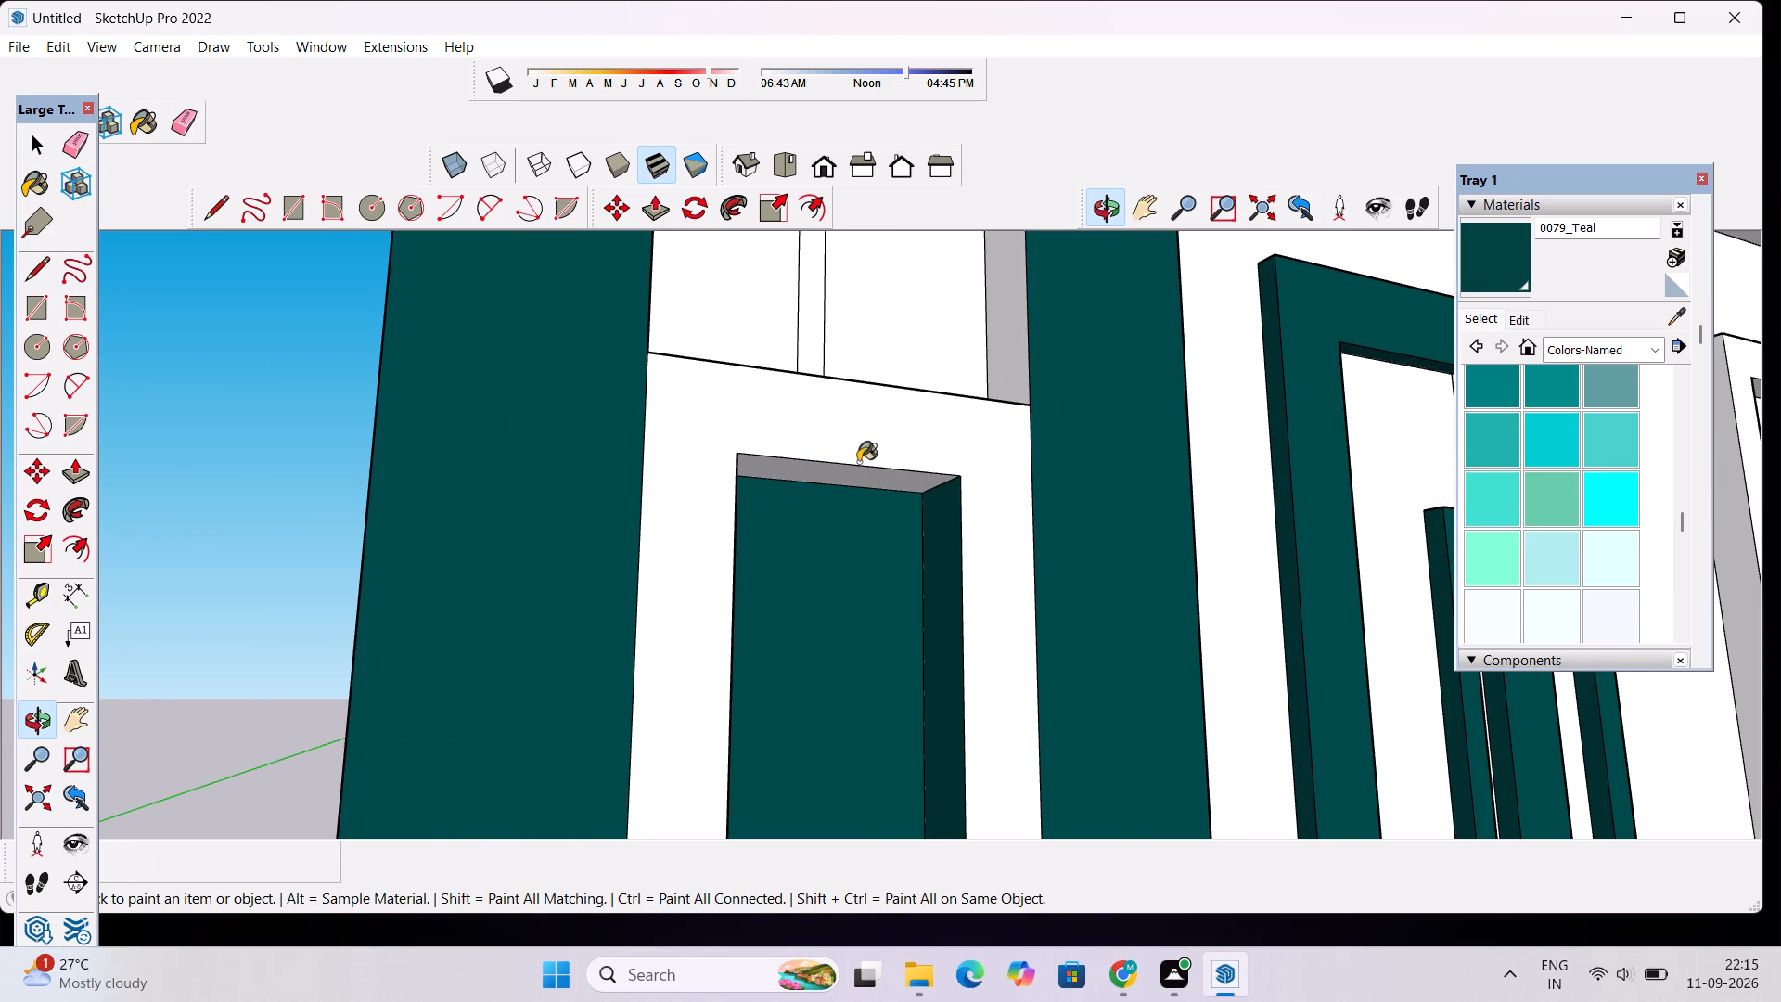
left_click(855, 473)
scroll(855, 473, "down", 7)
Examine the pillar, planter and entrance from above for surfaces that still need a material.
left_click(1101, 220)
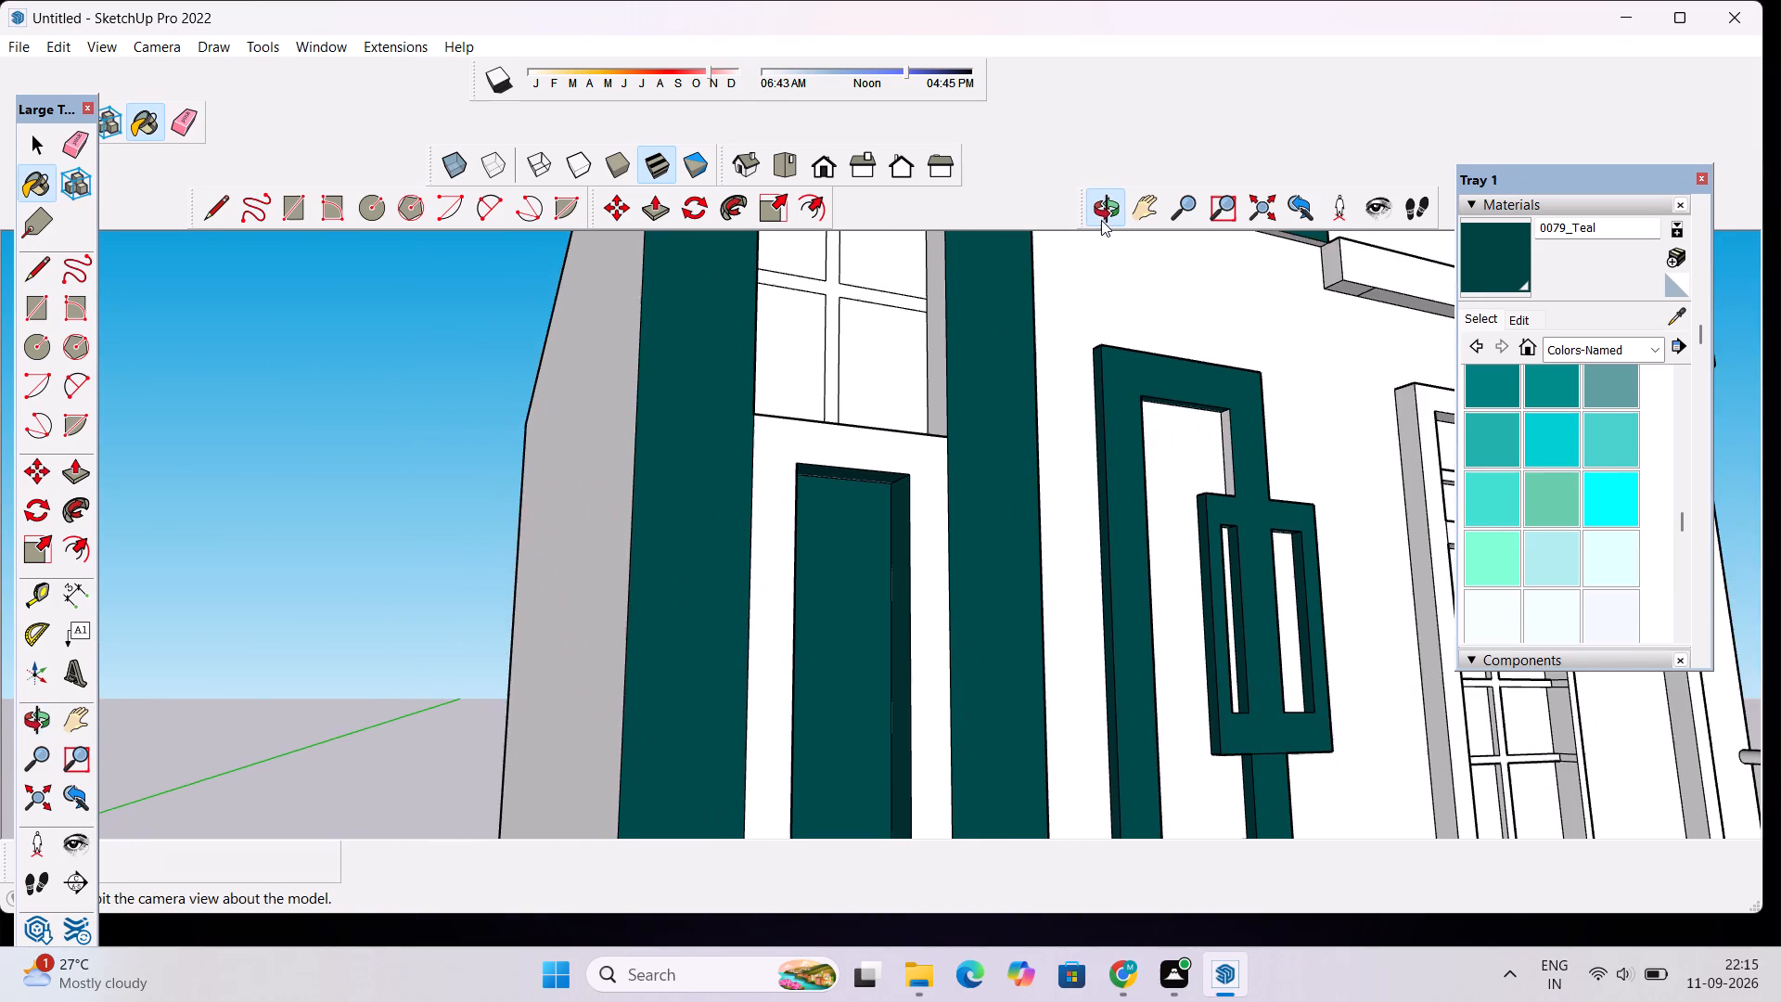
left_click_drag(1053, 386, 925, 464)
scroll(925, 464, "down", 5)
scroll(906, 387, "down", 4)
left_click_drag(905, 469, 844, 723)
scroll(869, 506, "up", 3)
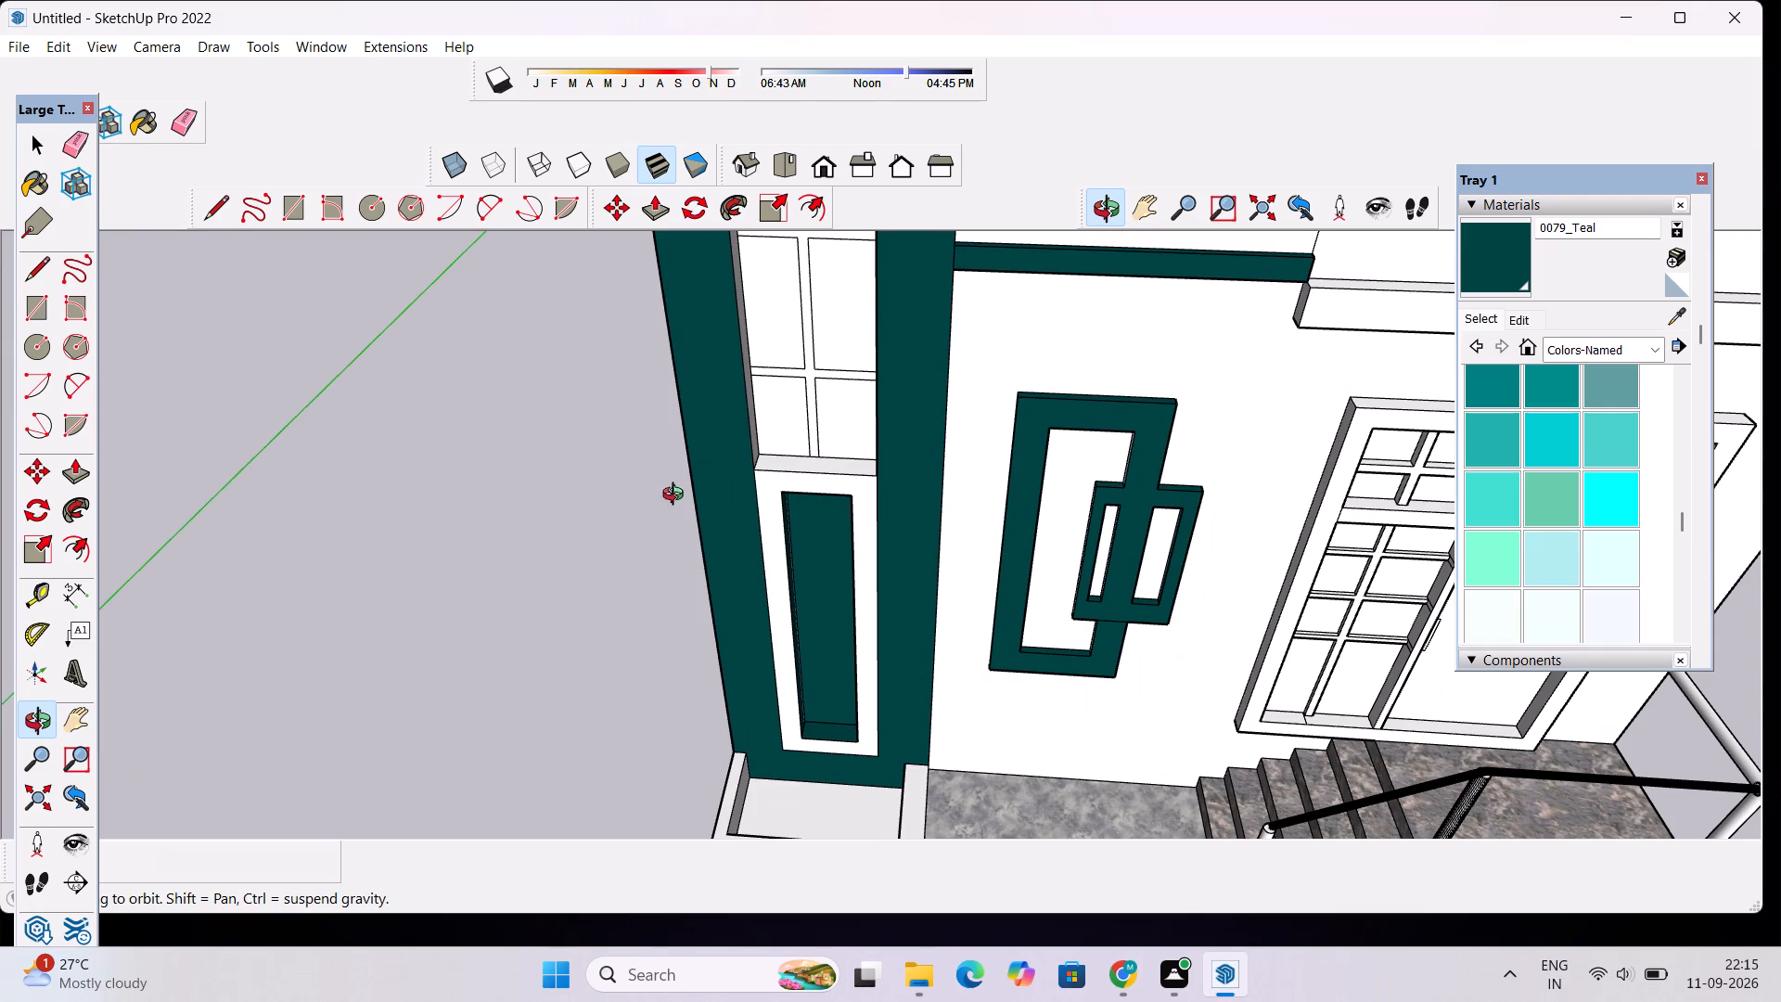
scroll(695, 525, "down", 4)
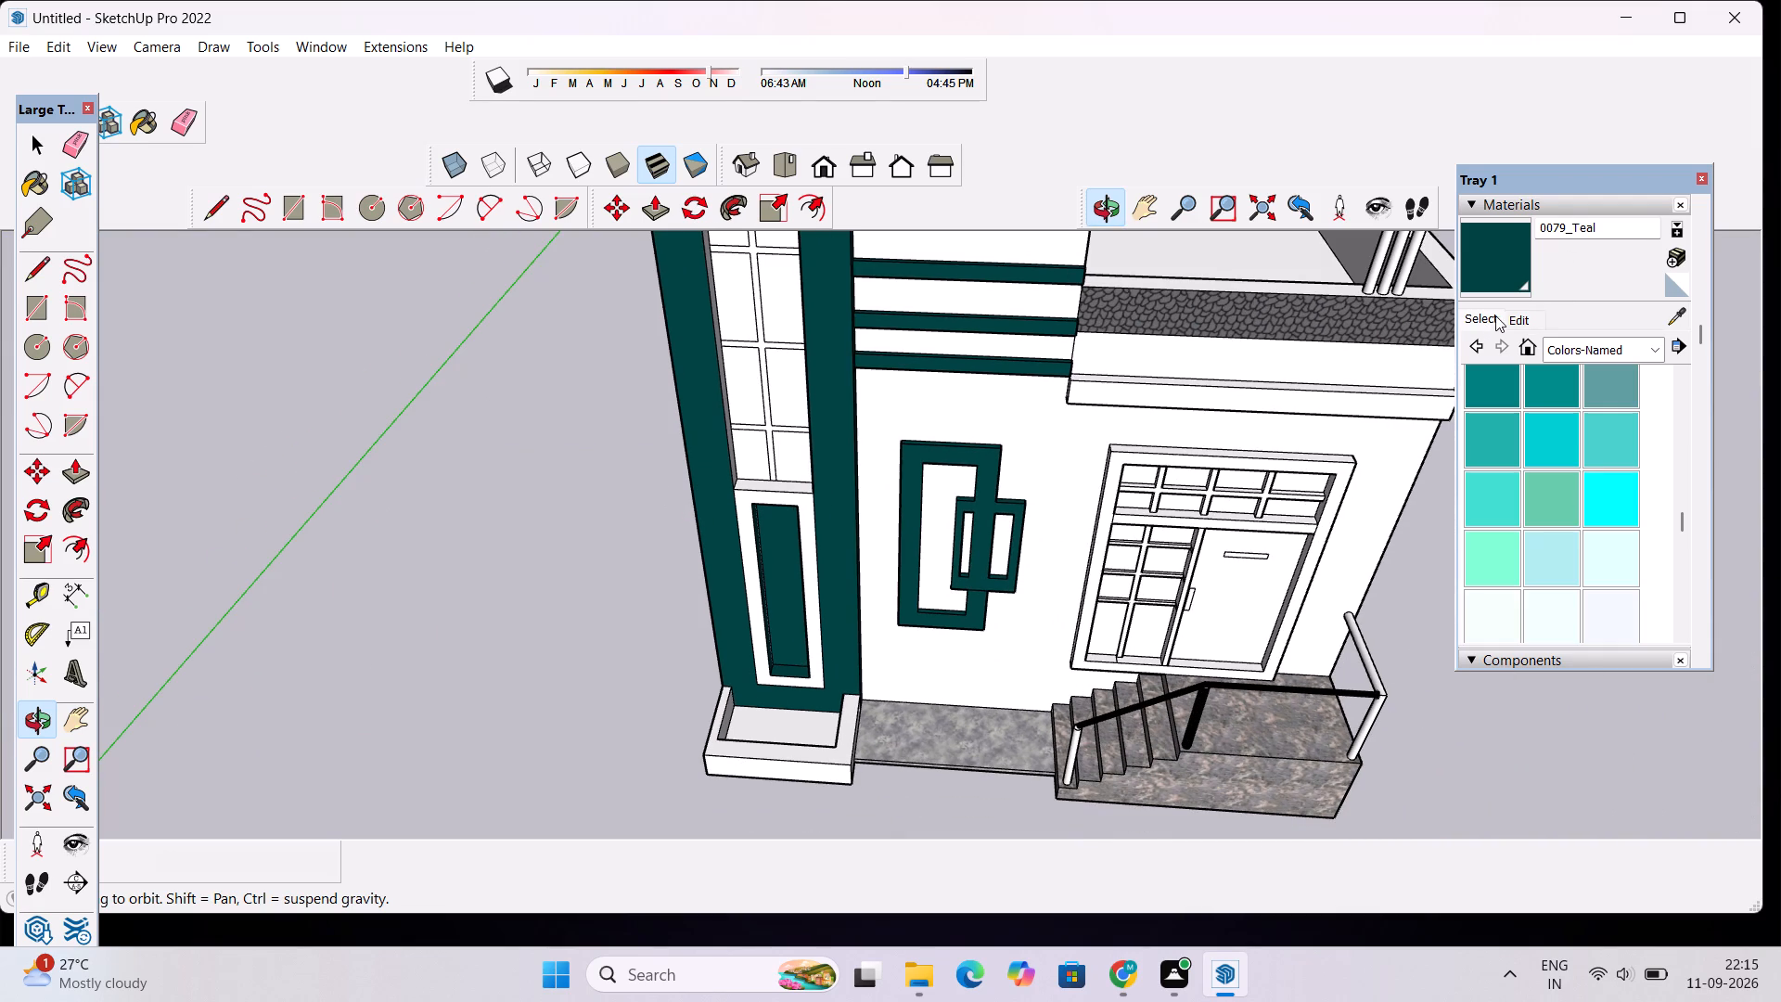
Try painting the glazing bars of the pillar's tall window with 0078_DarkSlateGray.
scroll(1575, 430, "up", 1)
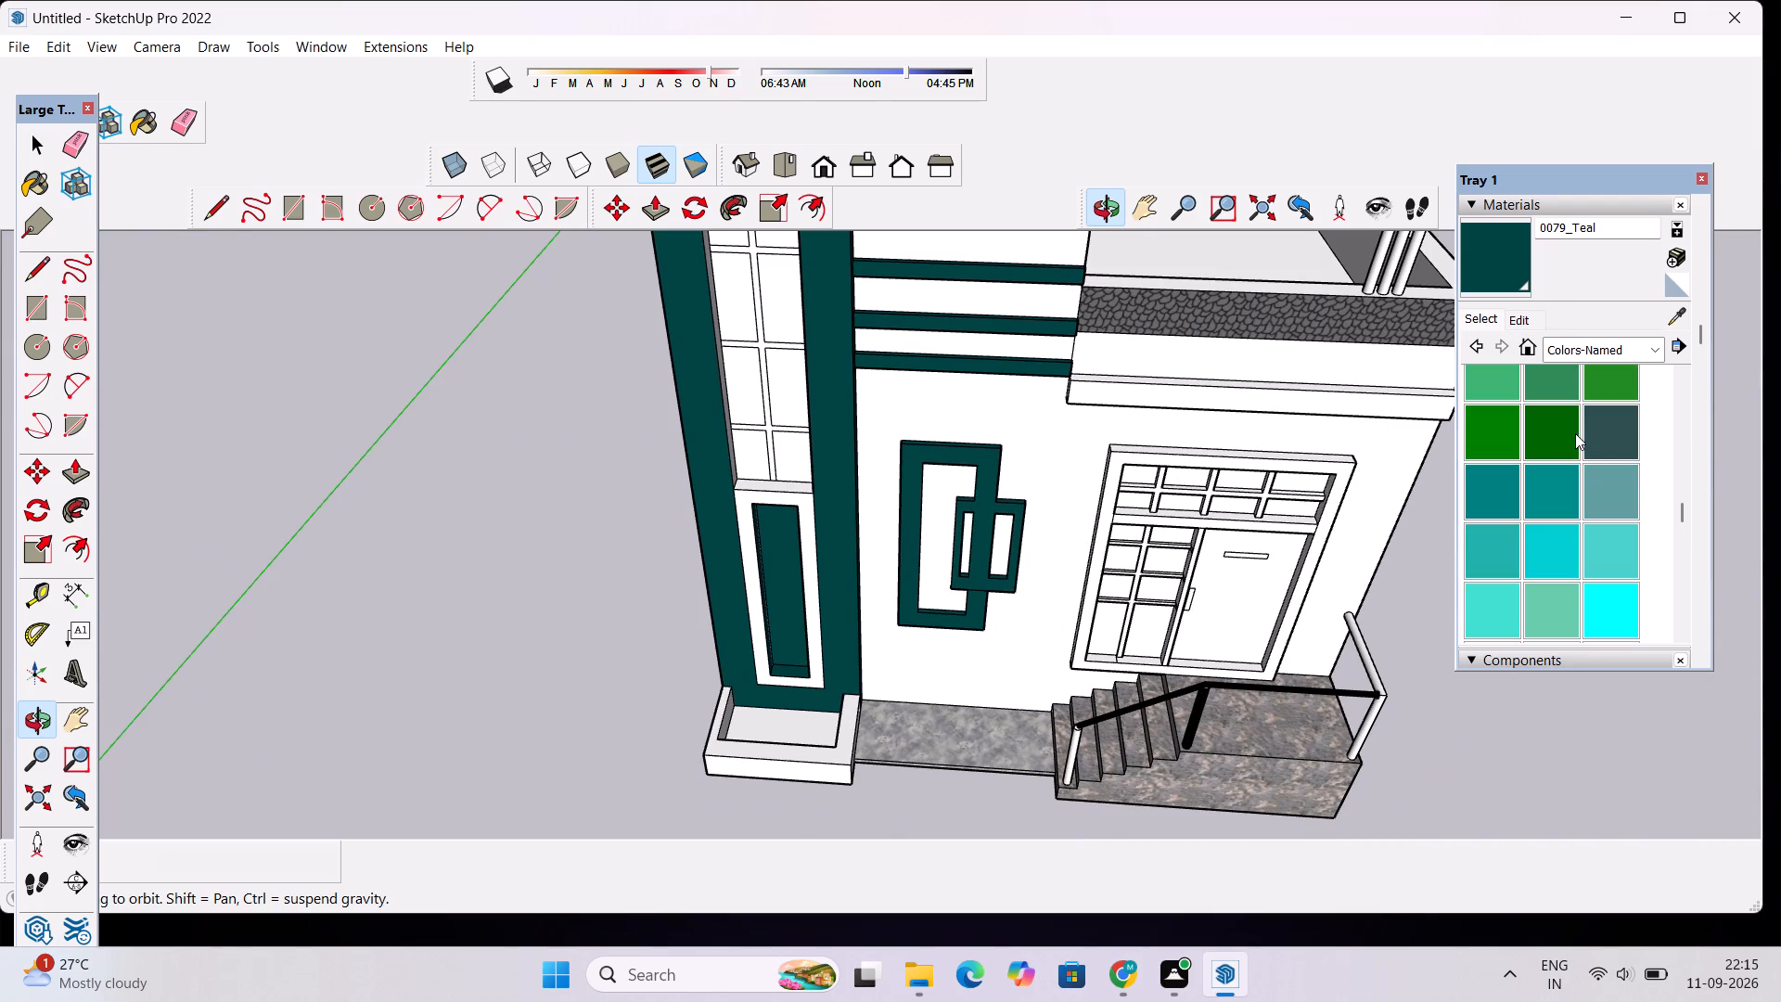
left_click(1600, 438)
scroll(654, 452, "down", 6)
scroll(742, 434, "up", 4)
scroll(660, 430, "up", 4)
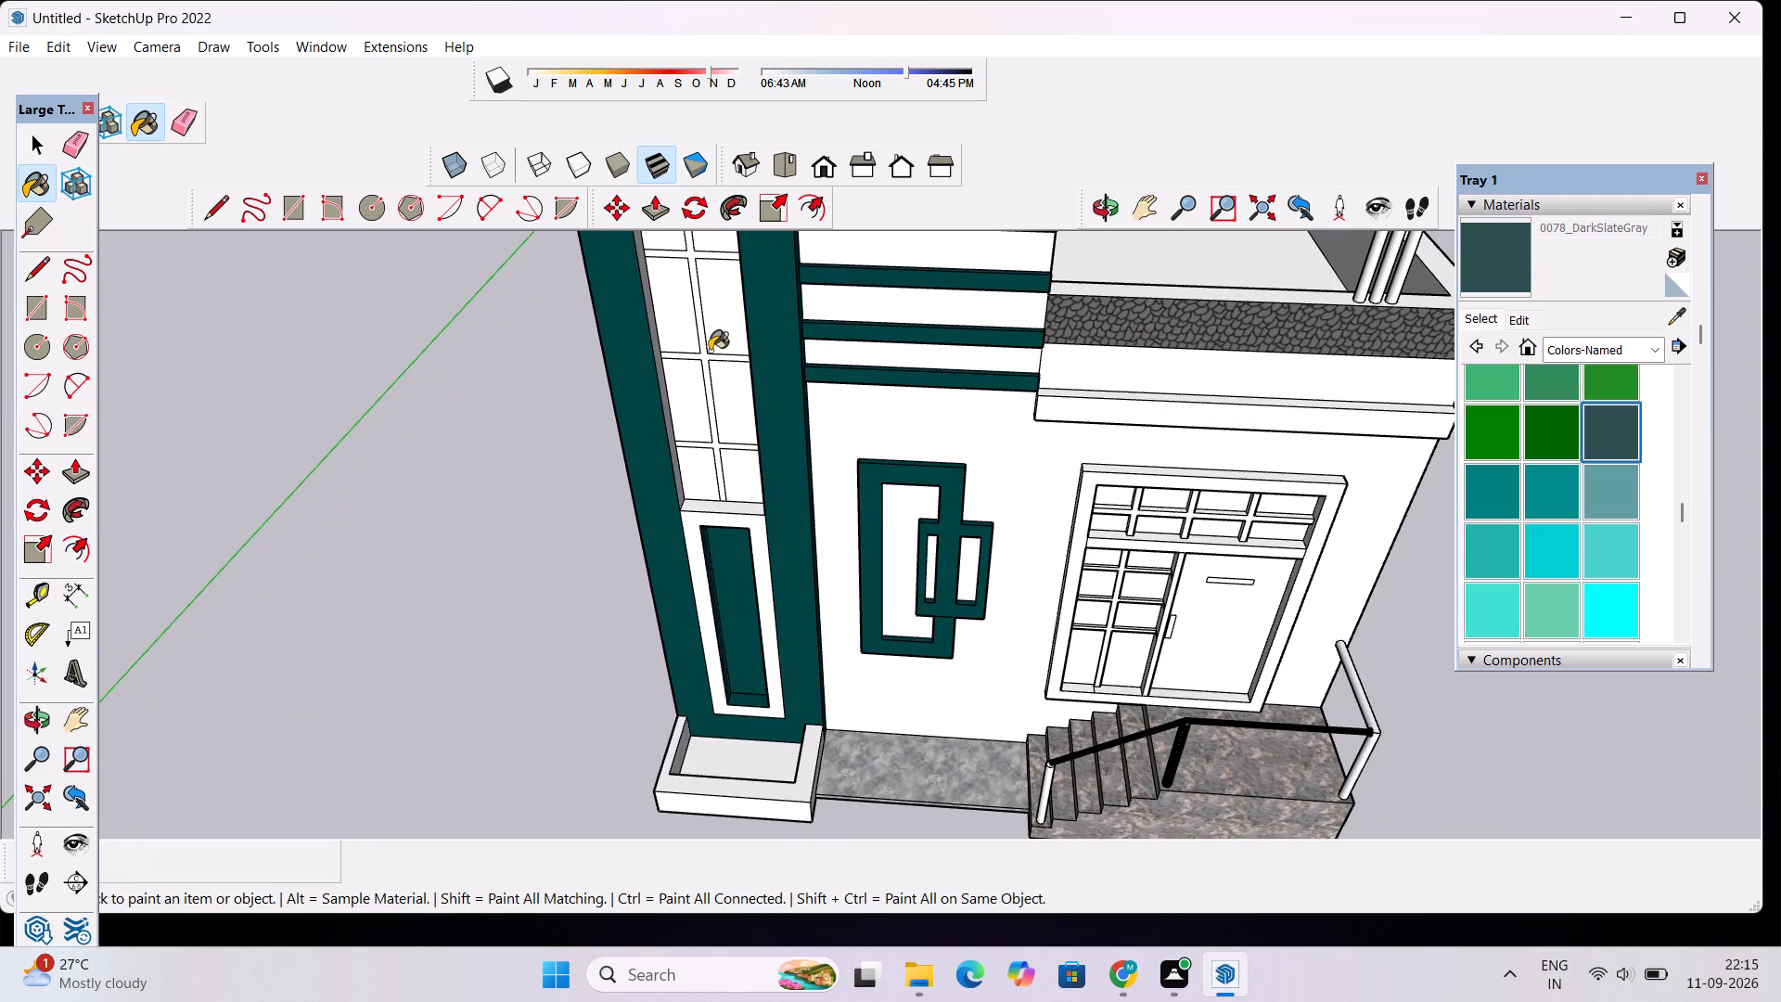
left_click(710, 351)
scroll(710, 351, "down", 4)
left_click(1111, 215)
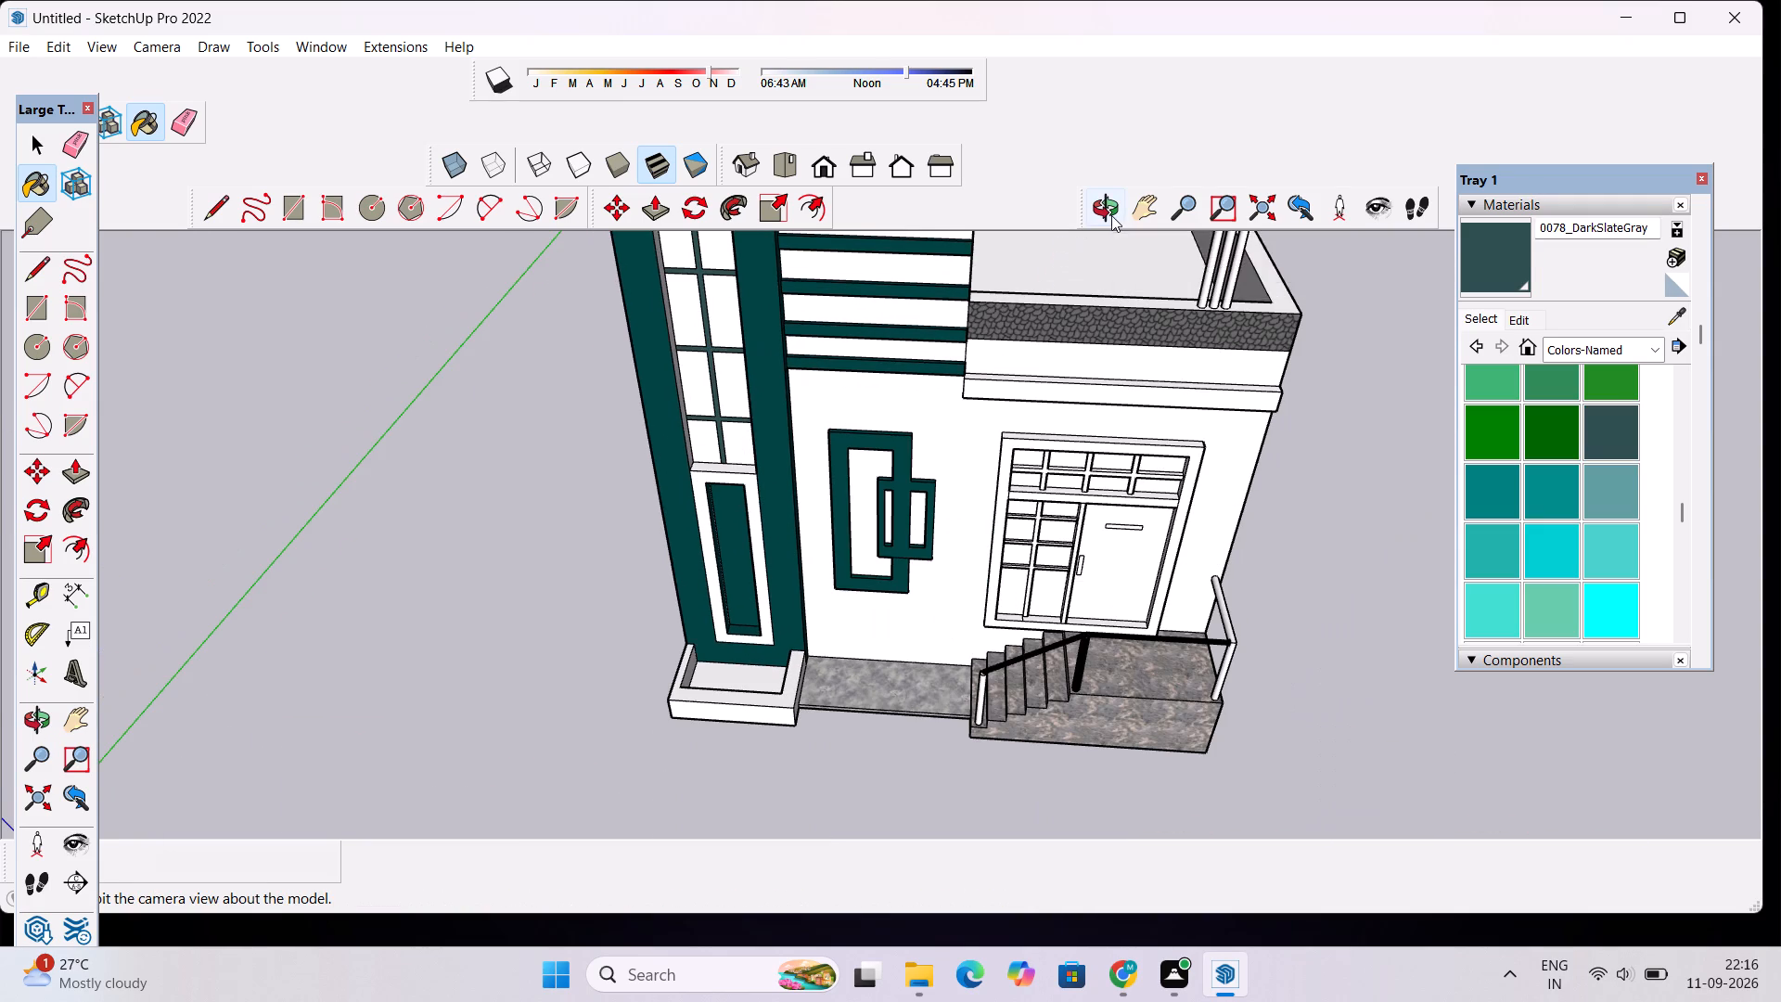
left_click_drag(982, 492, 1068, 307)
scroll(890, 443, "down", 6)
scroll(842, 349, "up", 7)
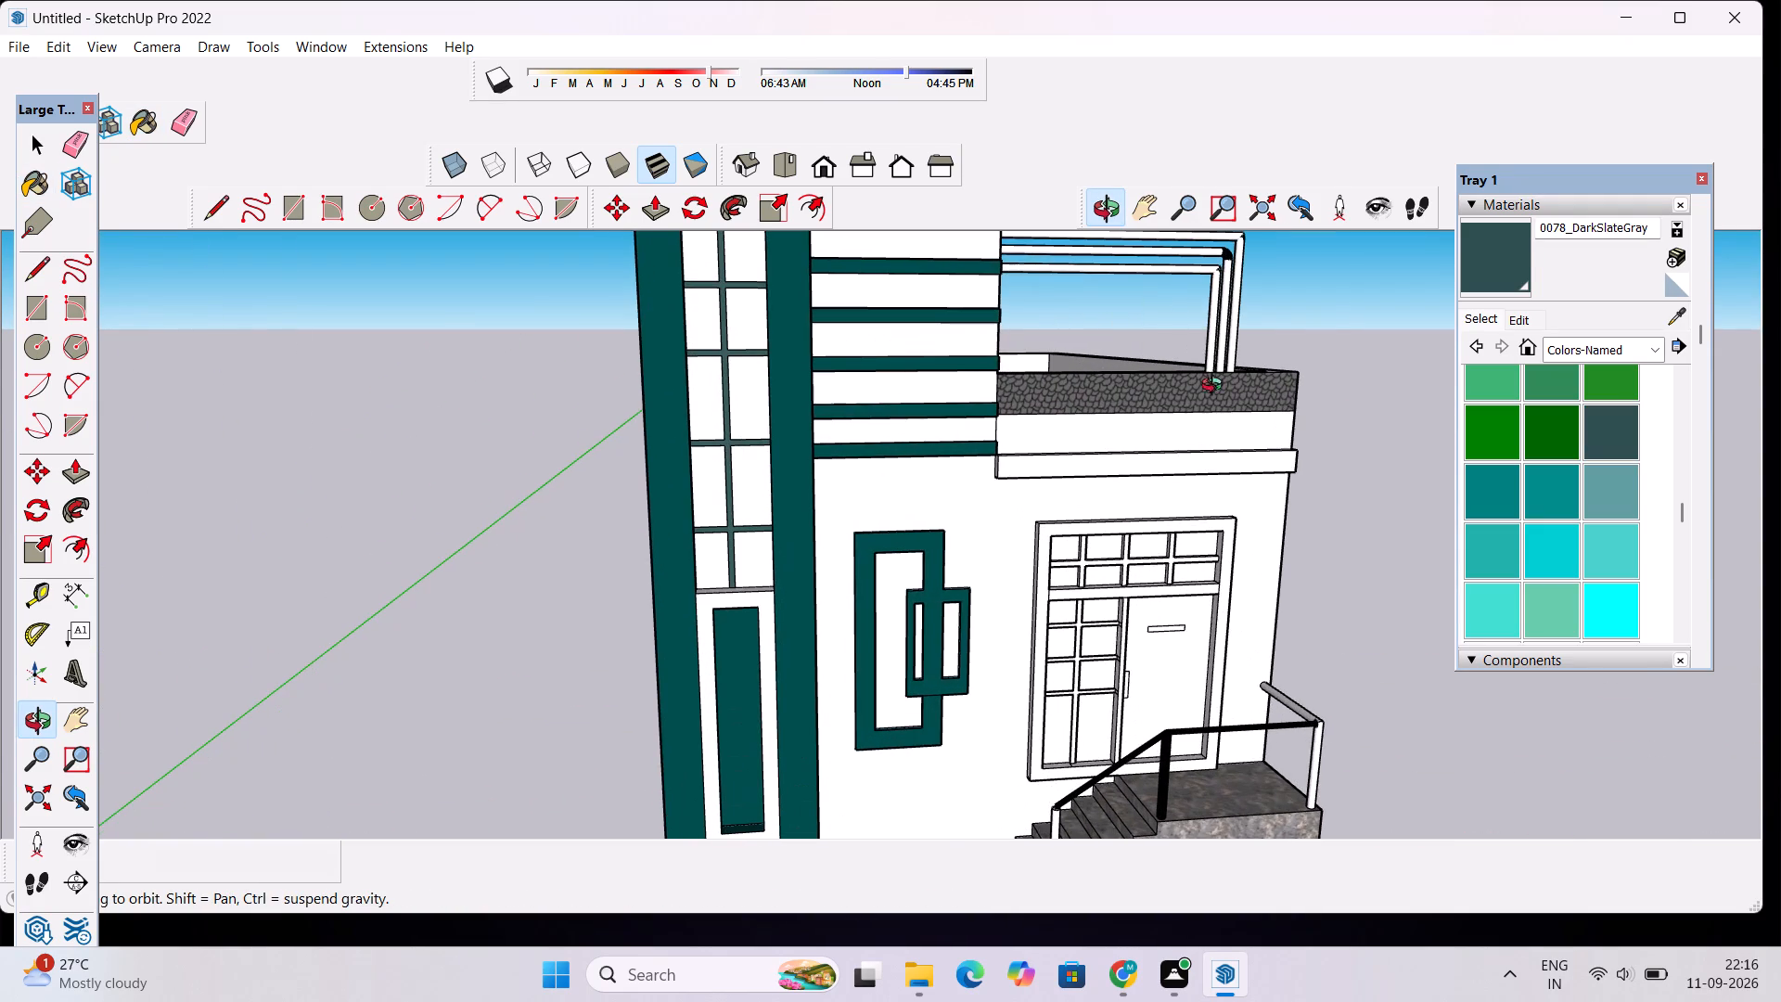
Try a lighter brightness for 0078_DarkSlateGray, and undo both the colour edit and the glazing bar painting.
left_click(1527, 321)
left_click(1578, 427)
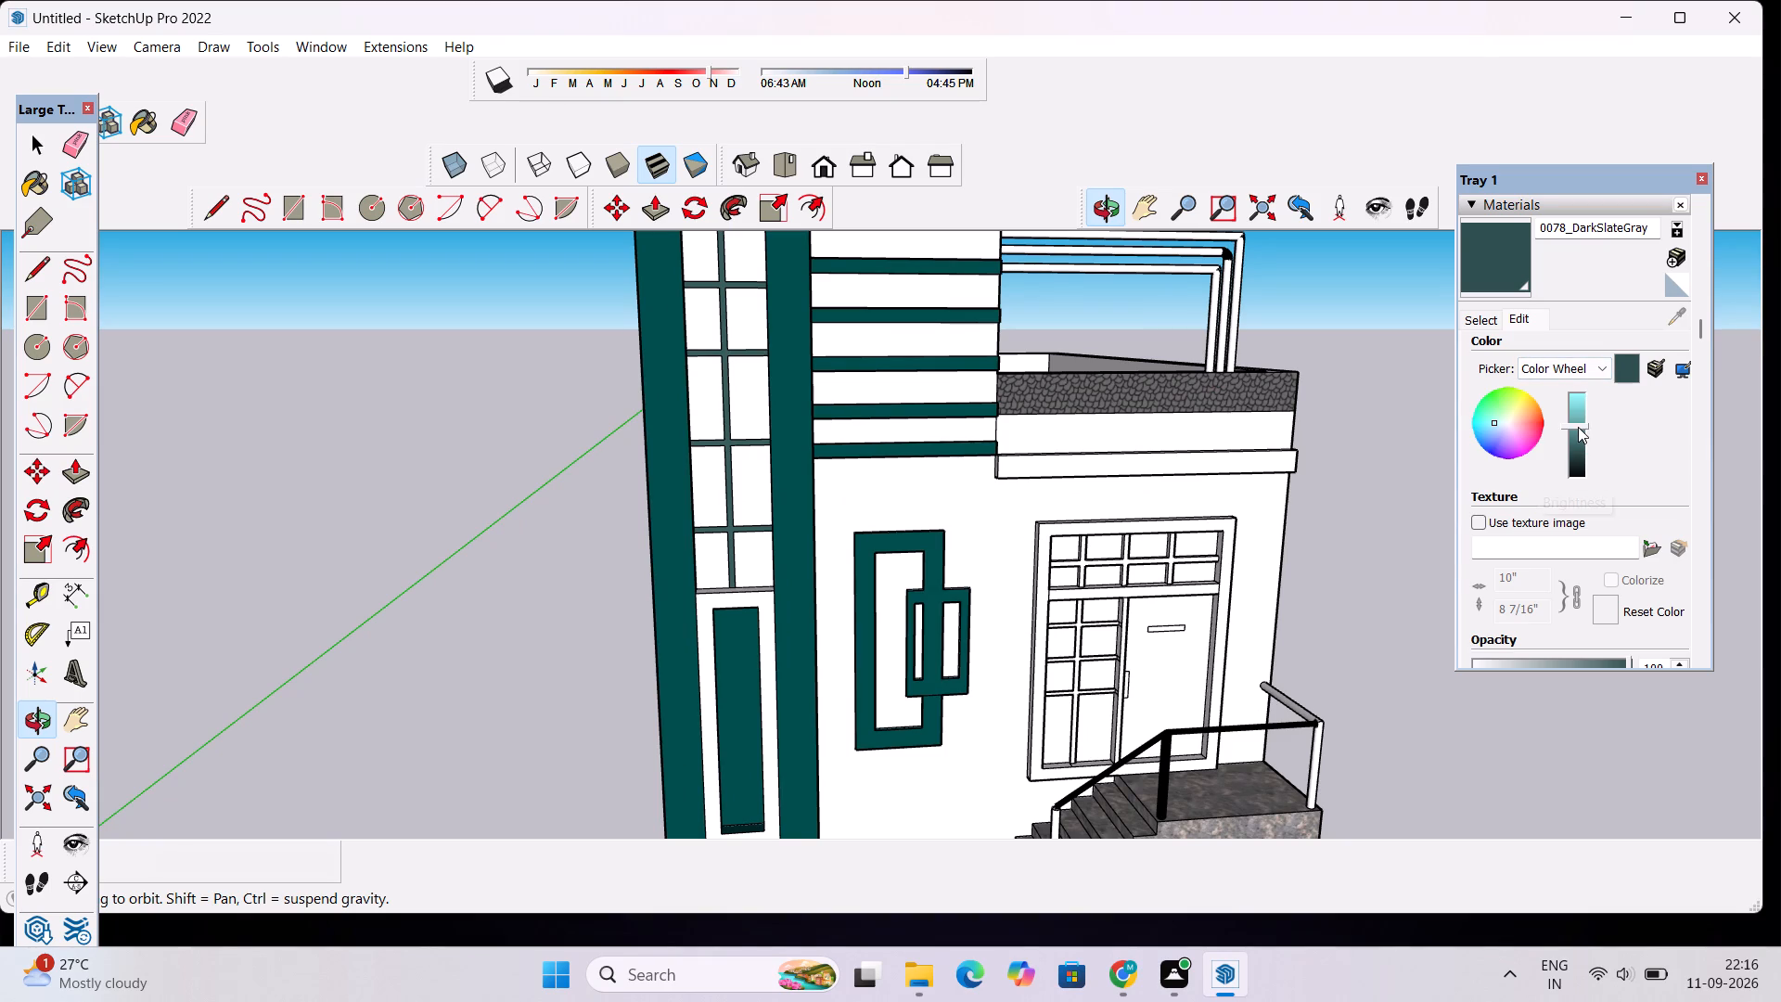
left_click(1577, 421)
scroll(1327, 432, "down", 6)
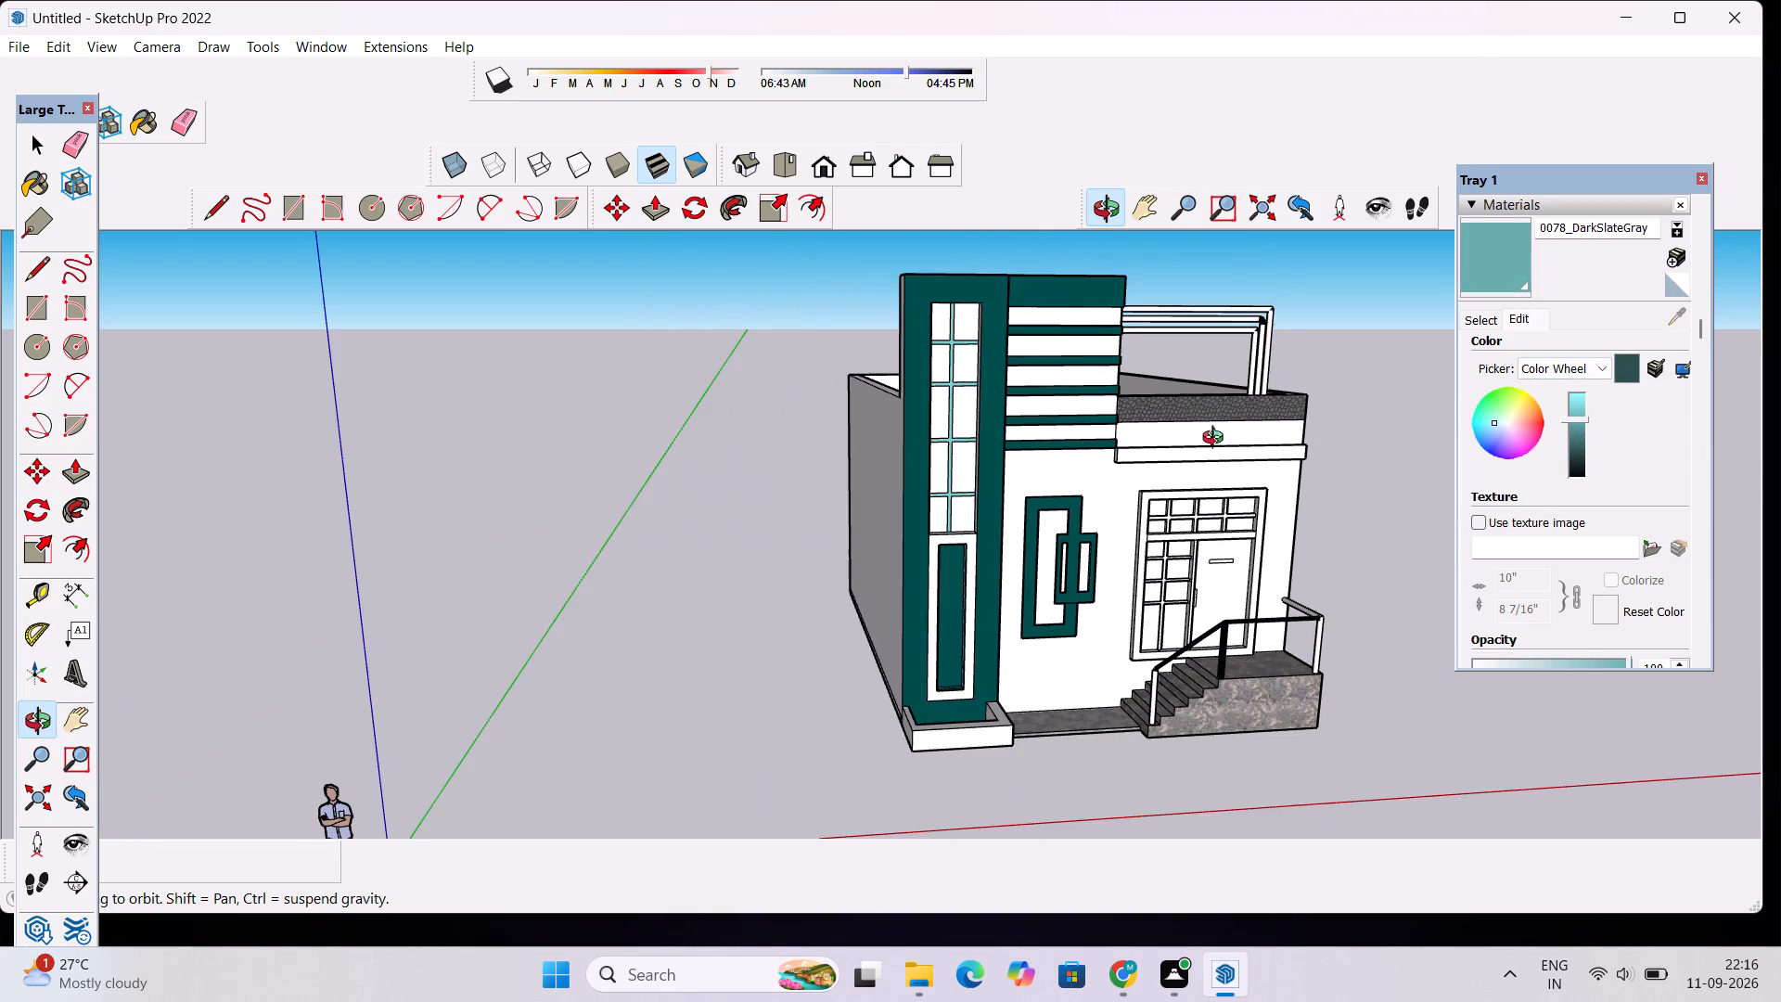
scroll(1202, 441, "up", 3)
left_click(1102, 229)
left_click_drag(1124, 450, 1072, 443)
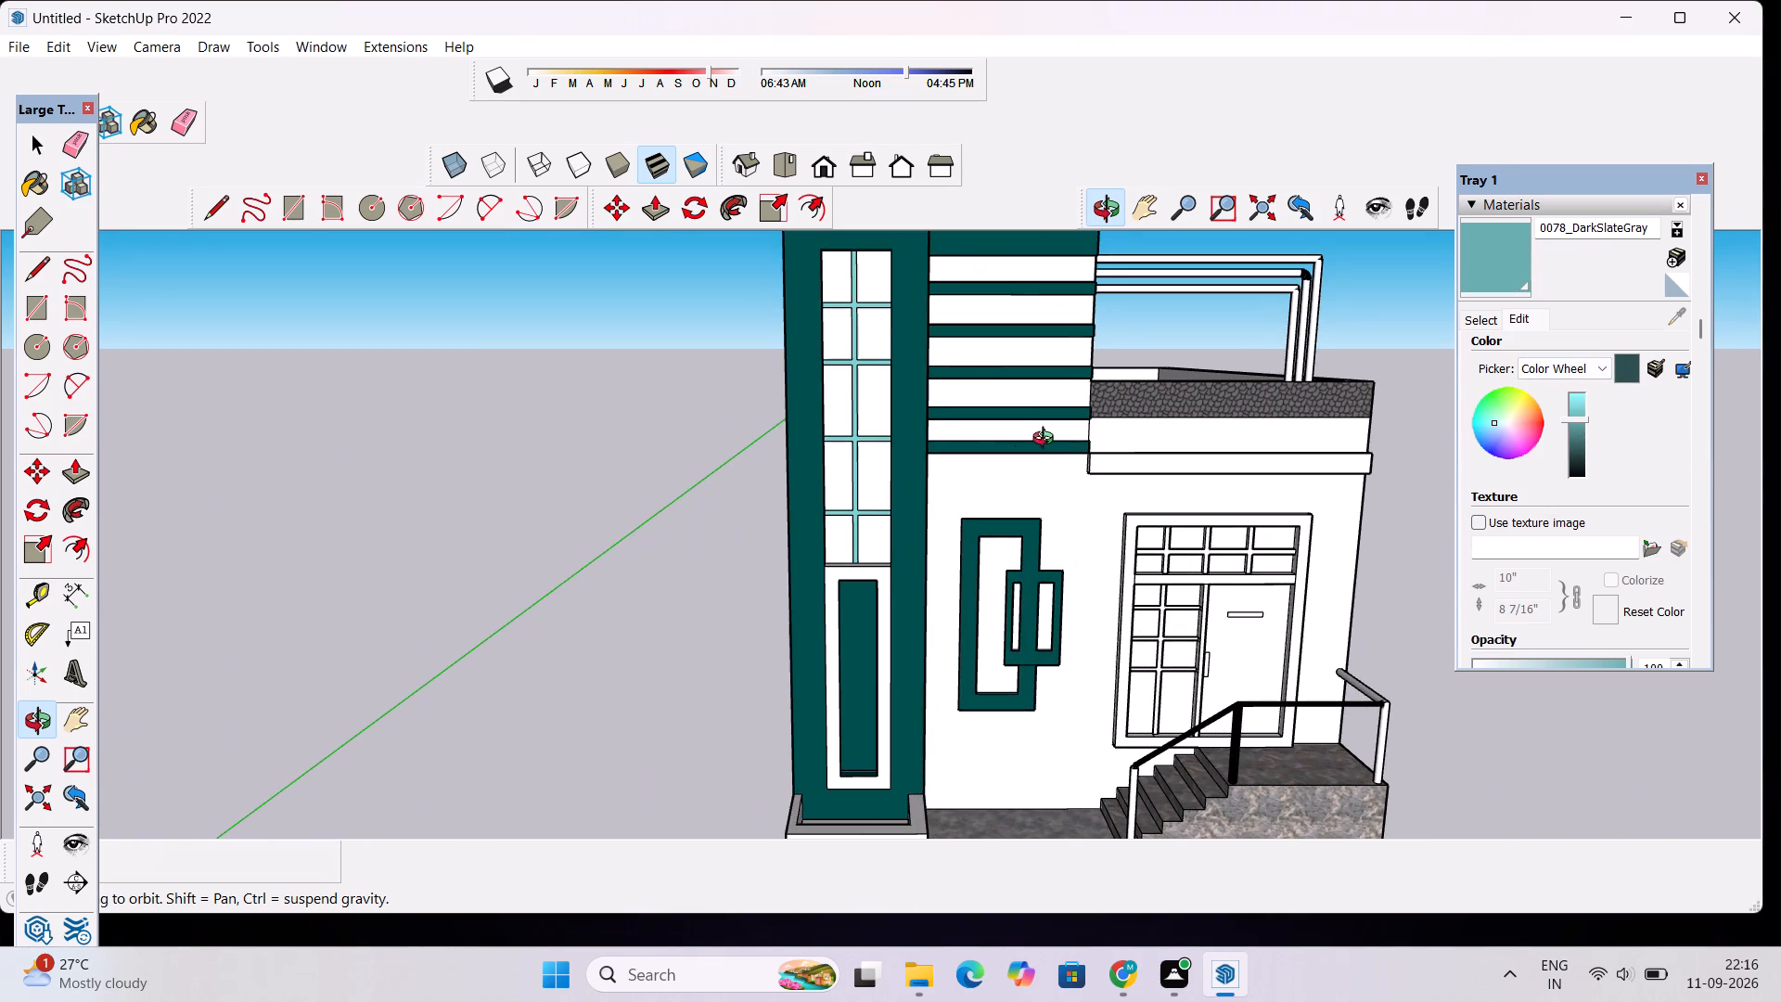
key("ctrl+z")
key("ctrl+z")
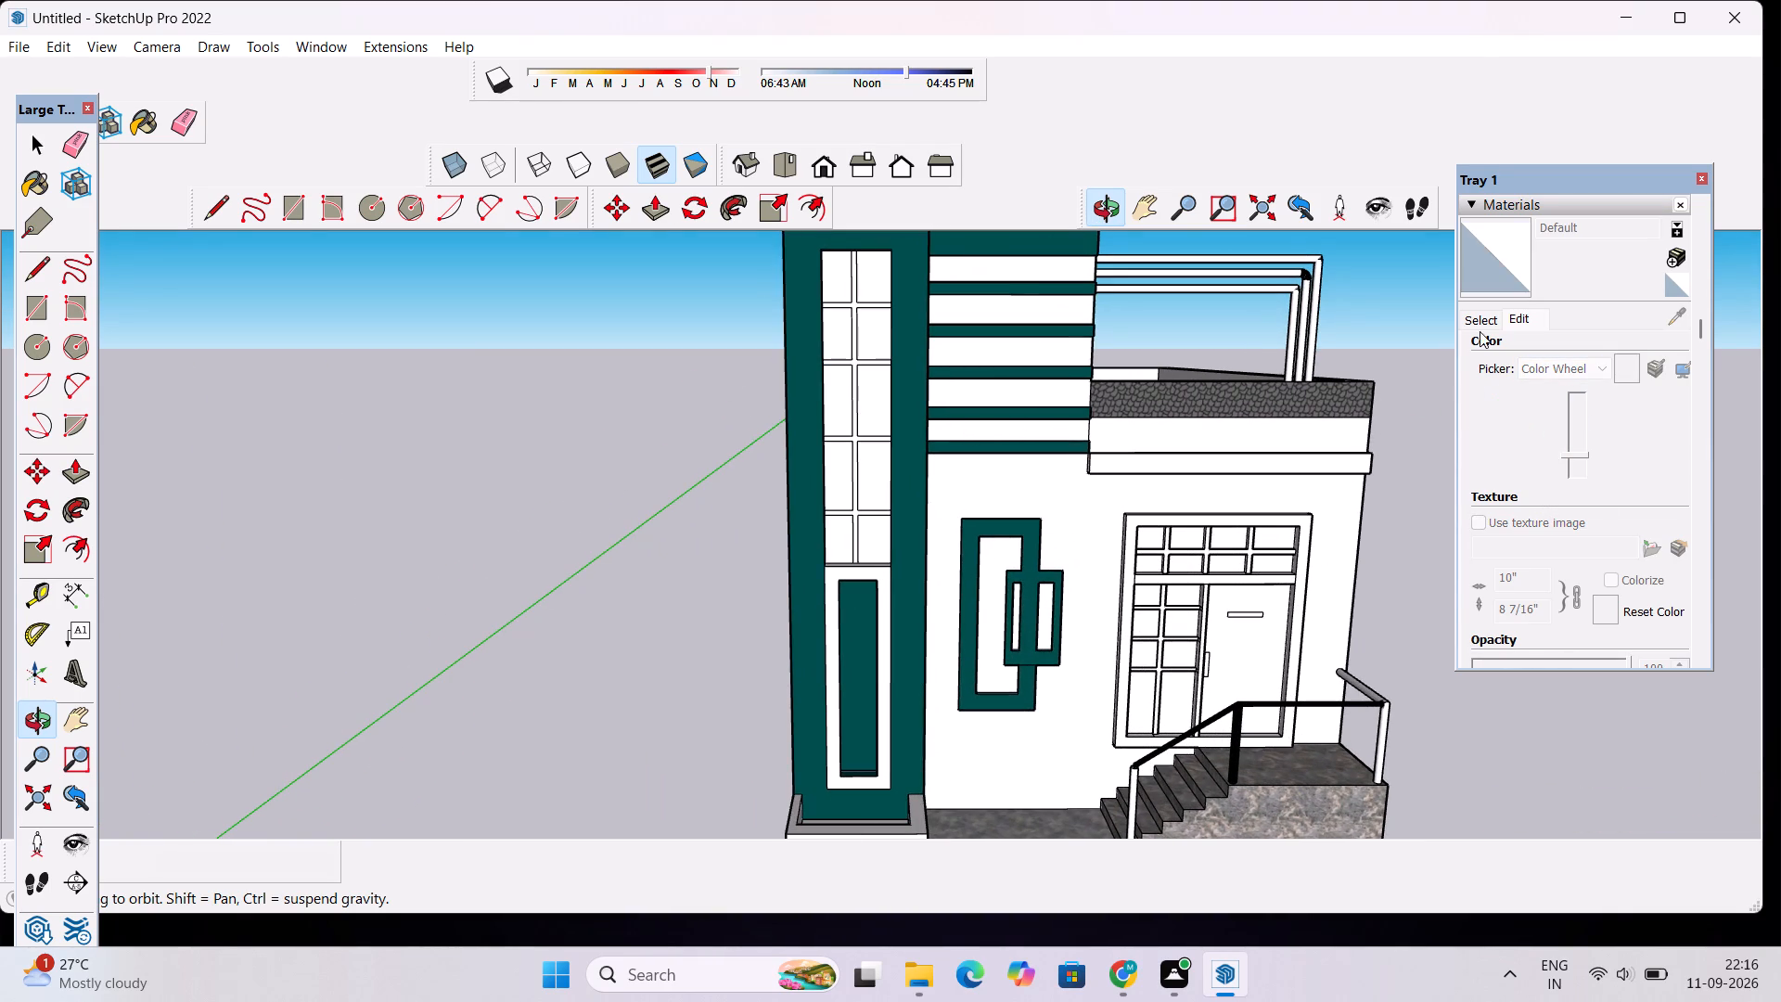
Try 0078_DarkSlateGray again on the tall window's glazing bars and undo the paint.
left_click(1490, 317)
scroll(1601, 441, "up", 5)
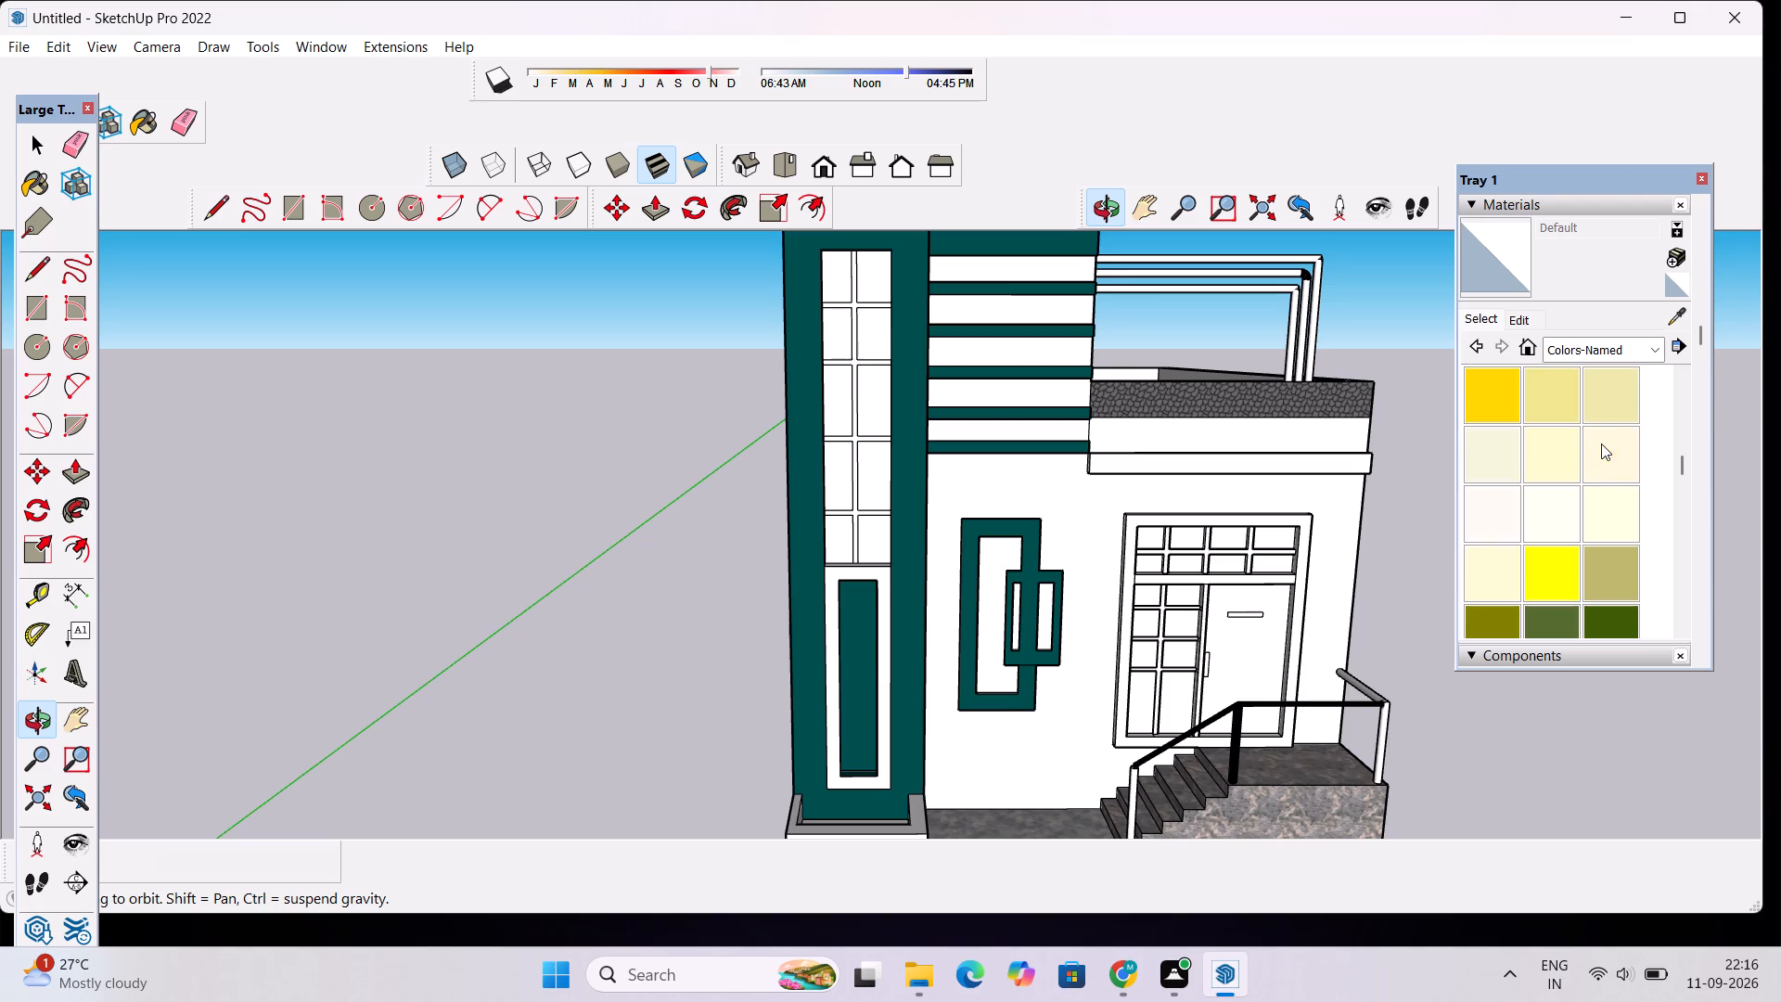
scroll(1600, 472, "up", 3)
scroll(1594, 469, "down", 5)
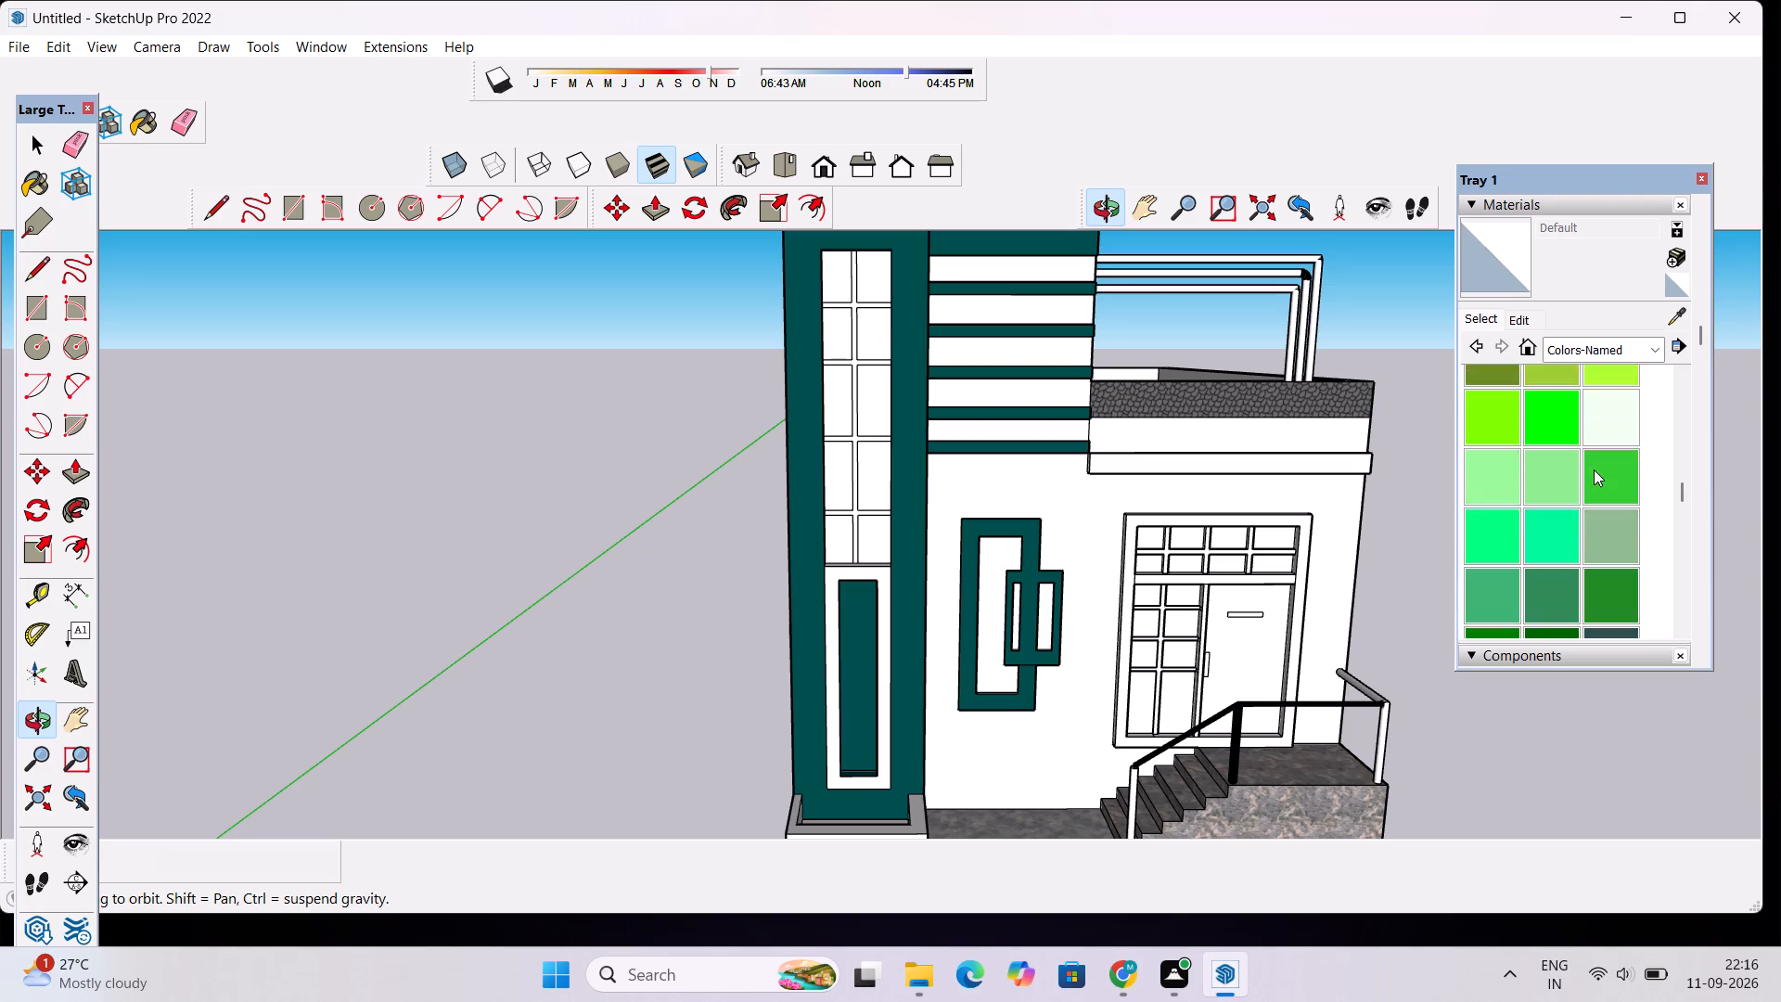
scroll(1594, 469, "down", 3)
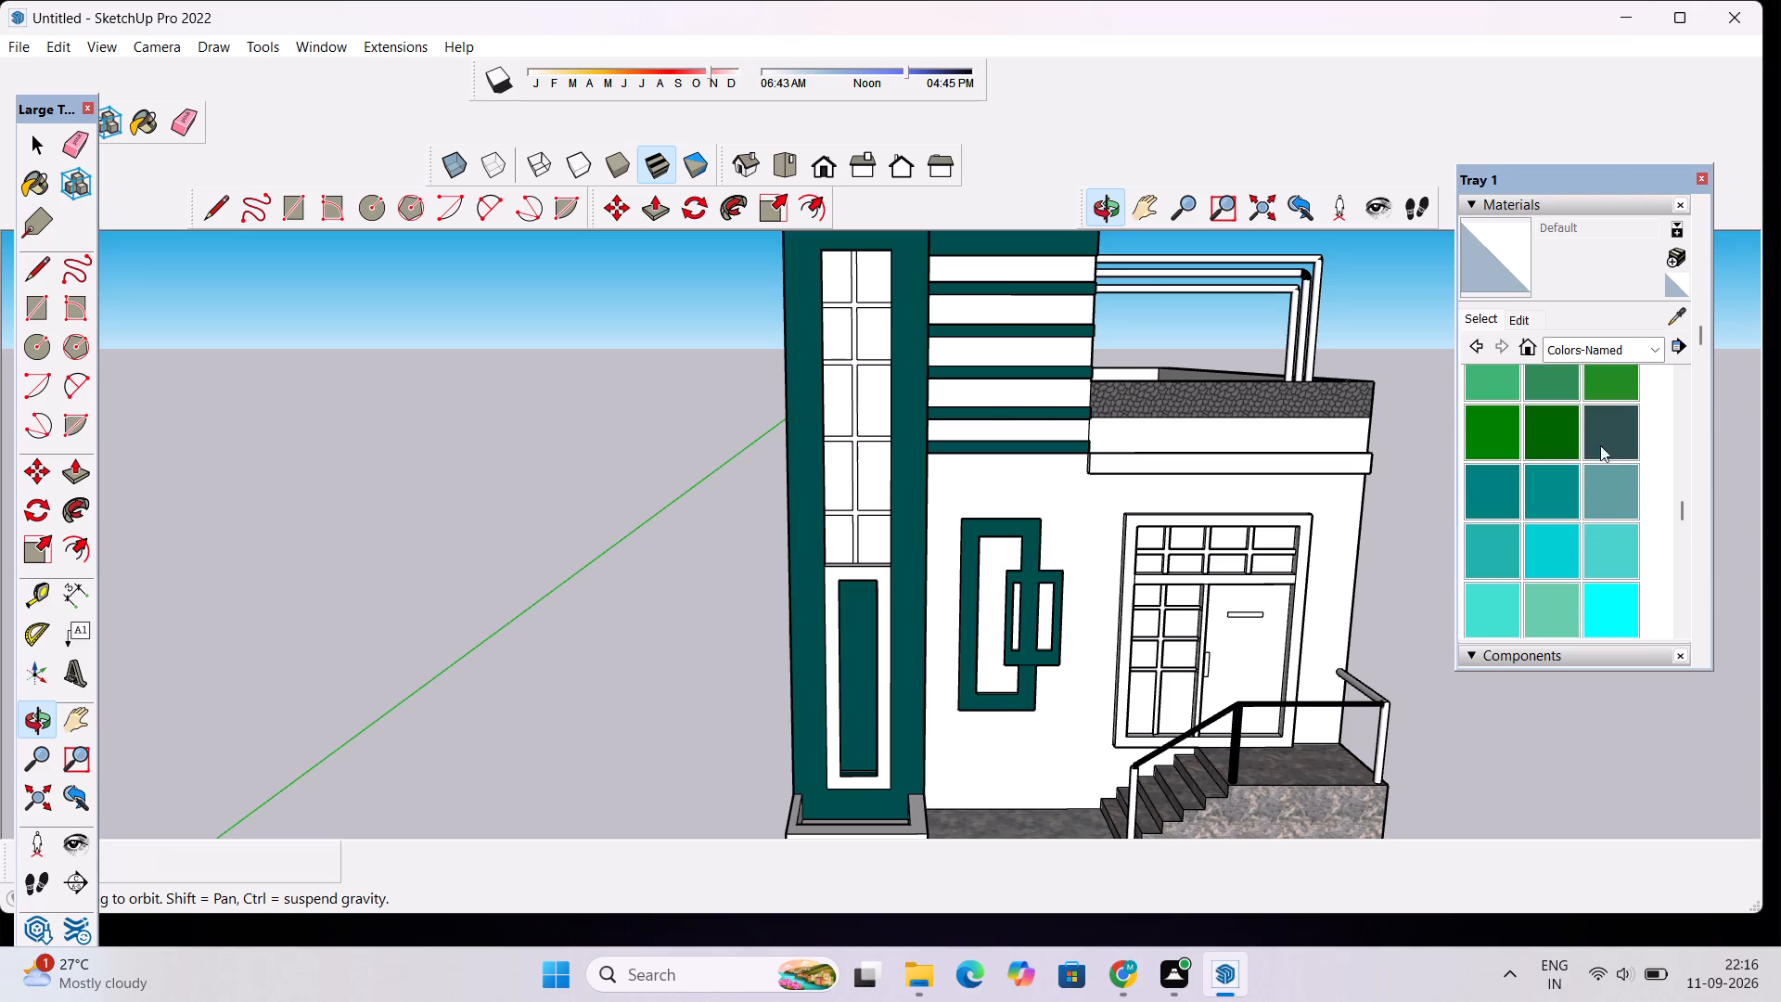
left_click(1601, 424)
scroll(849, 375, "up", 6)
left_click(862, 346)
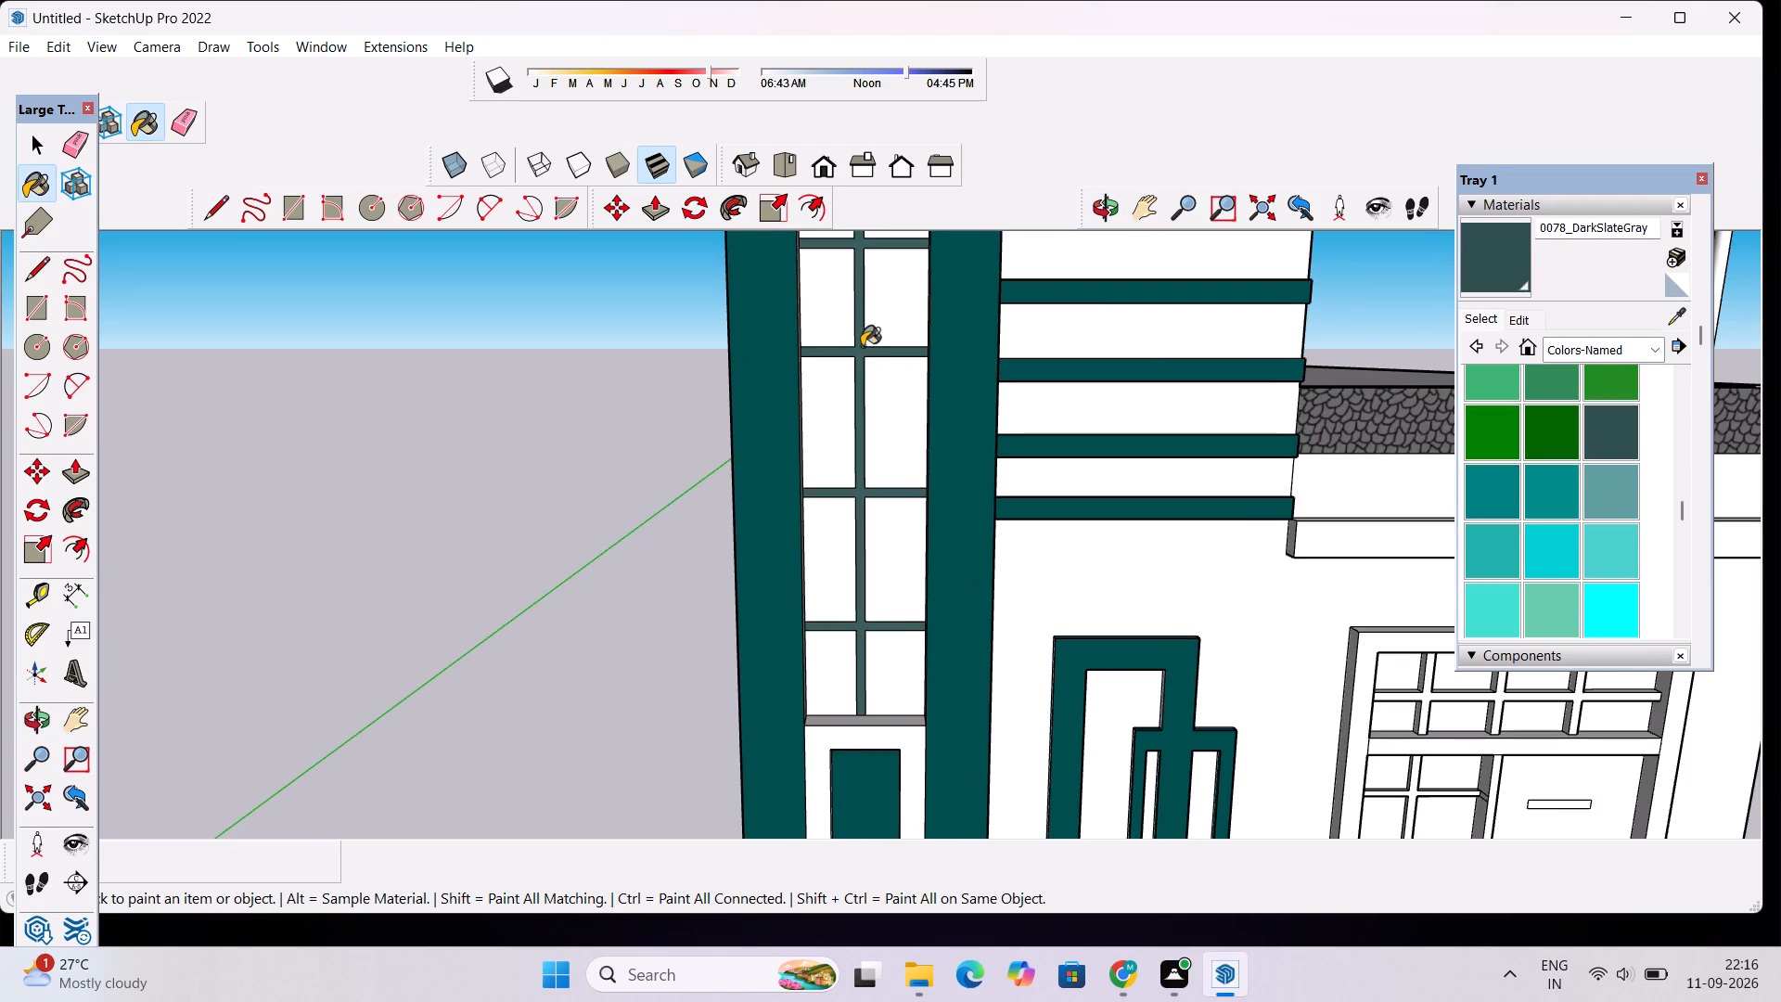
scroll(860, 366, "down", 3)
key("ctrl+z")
Paint the glazing bars of the pillar's tall window with 0099_LightSteelBlue.
scroll(1466, 505, "down", 3)
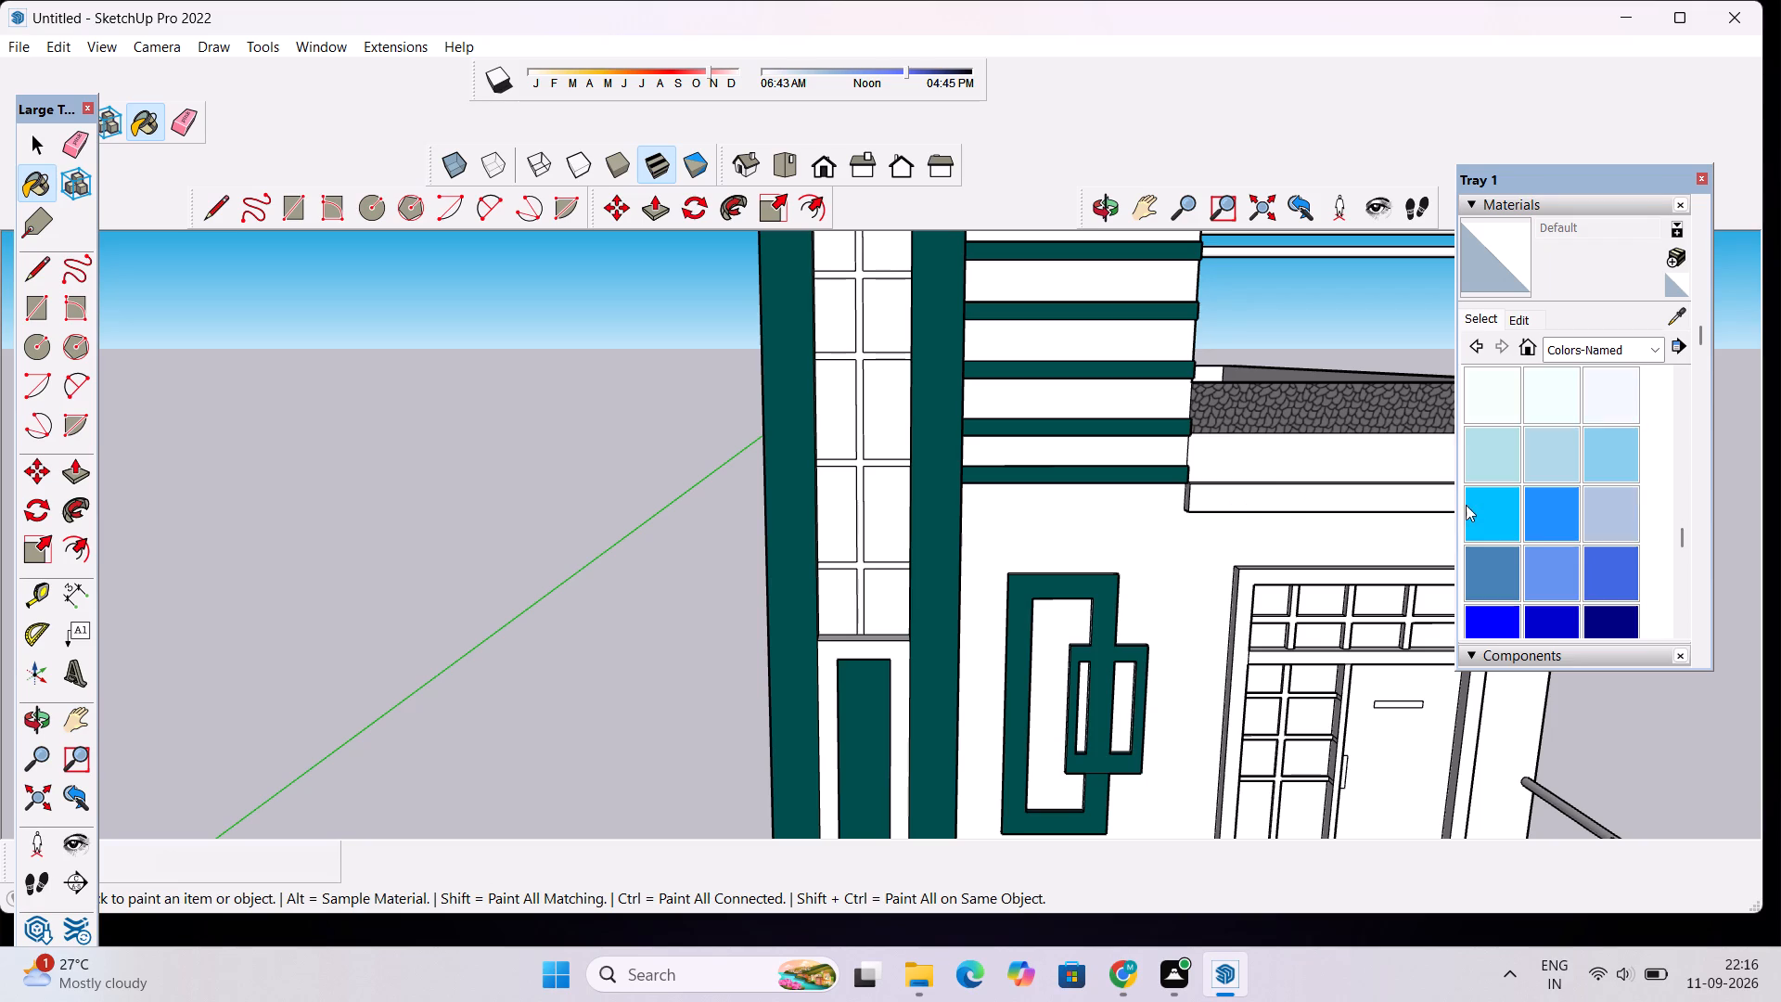
scroll(1571, 520, "down", 1)
scroll(1617, 450, "up", 1)
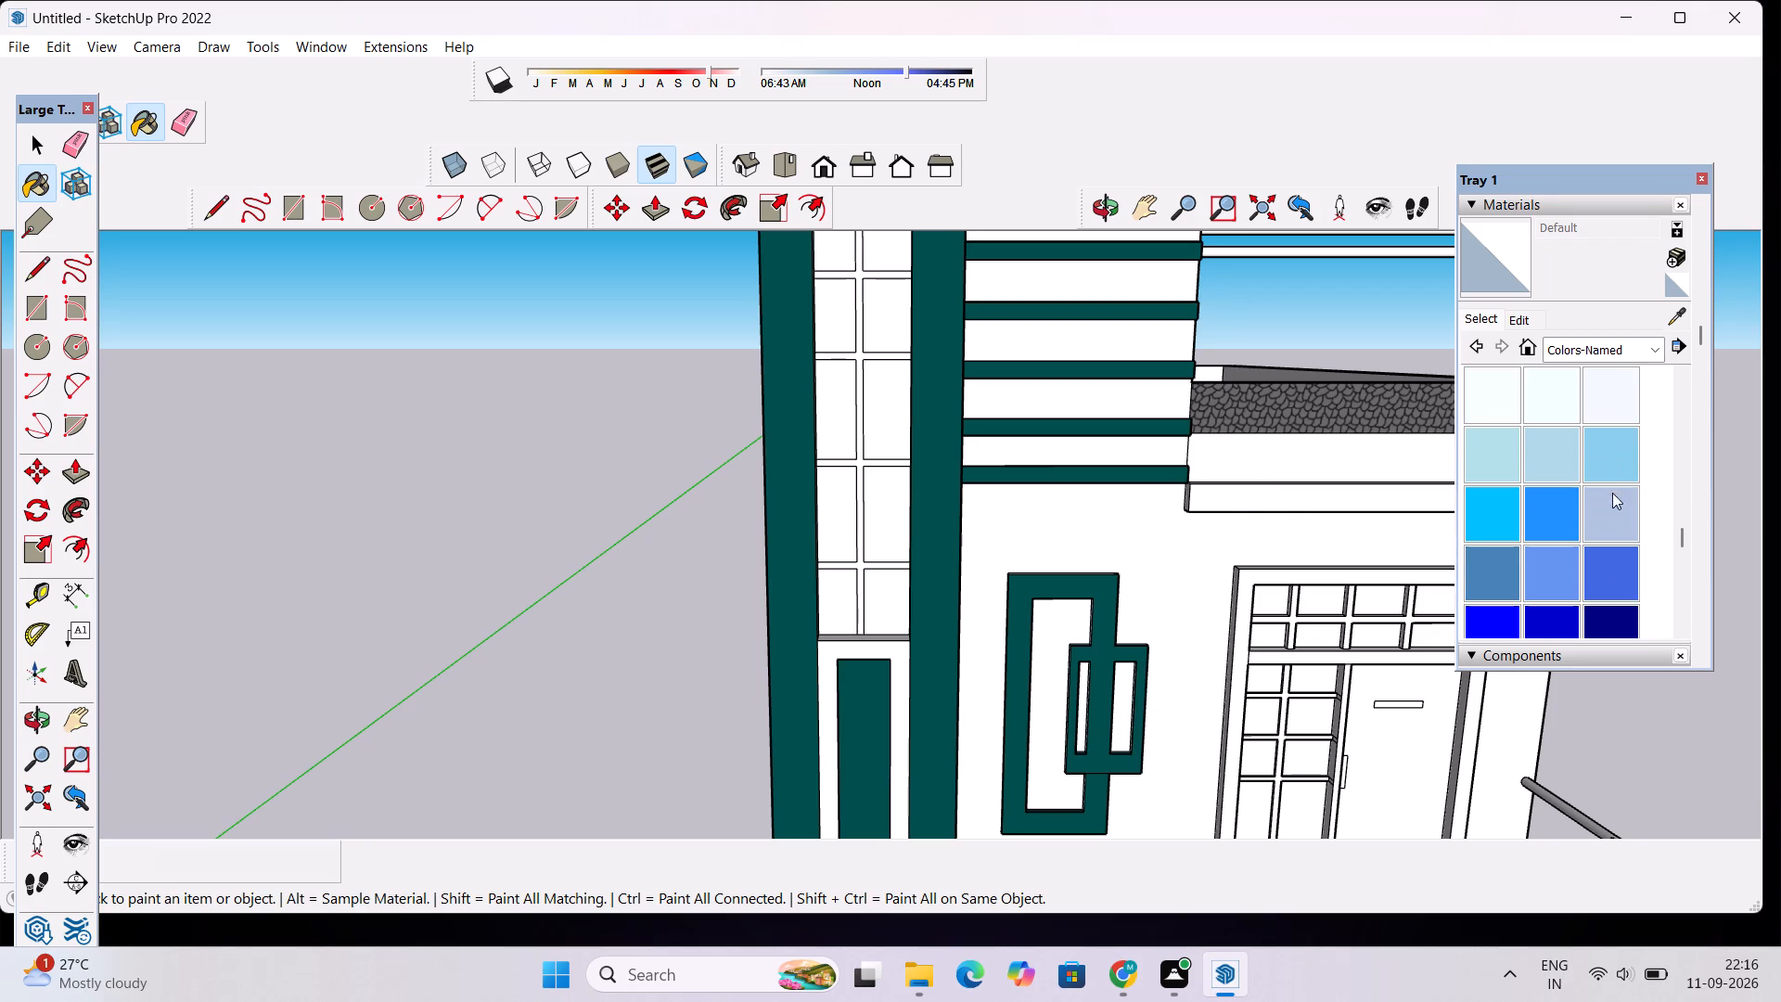
left_click(1612, 510)
scroll(868, 367, "up", 4)
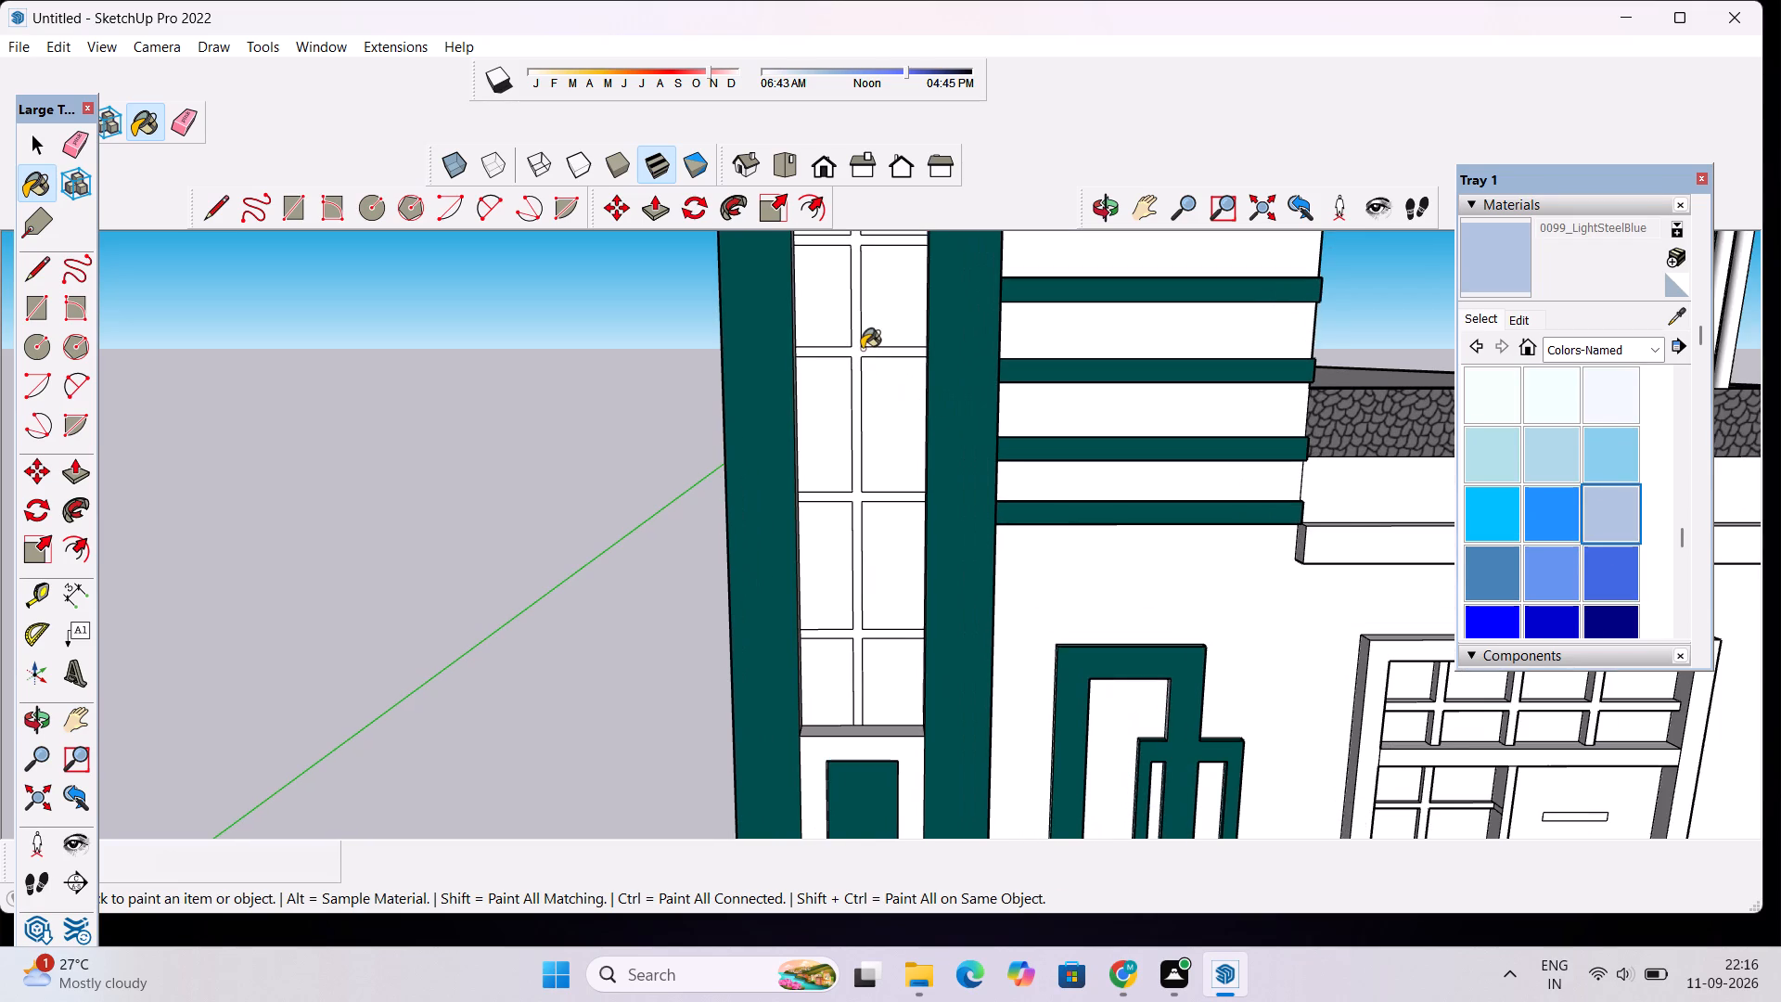
left_click(854, 342)
scroll(877, 366, "down", 3)
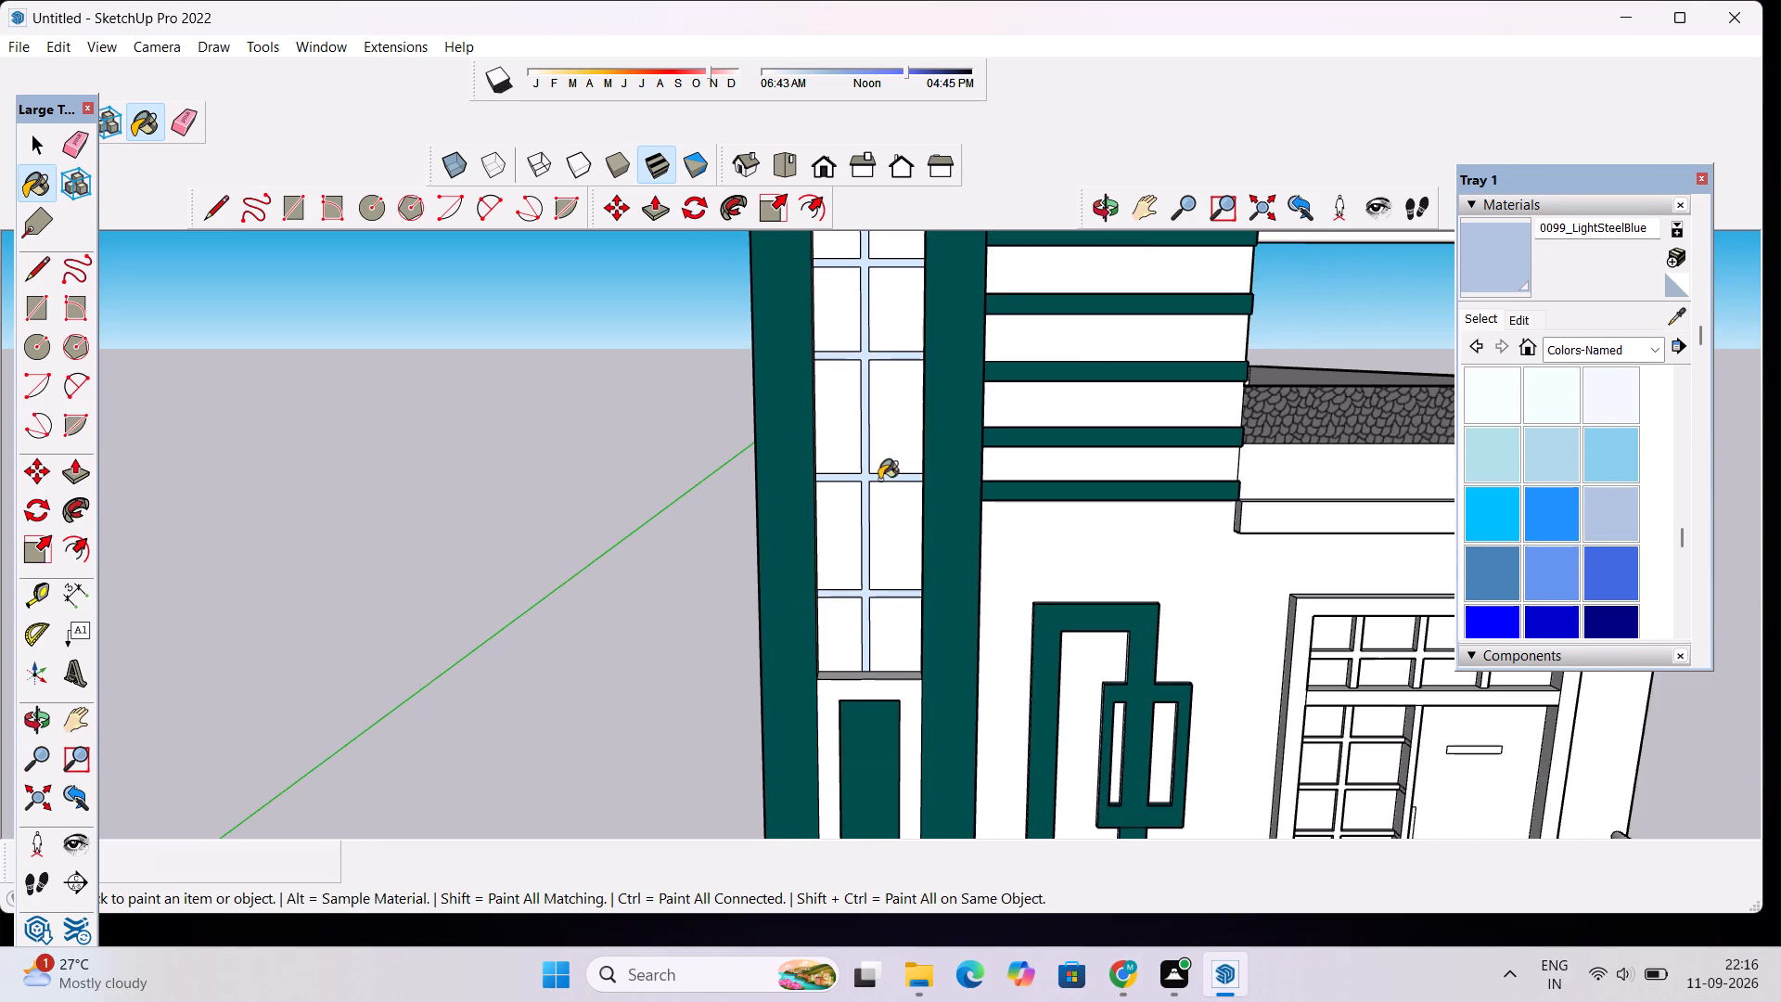
Darken the 0099_LightSteelBlue material to a near-black shade.
scroll(879, 480, "down", 4)
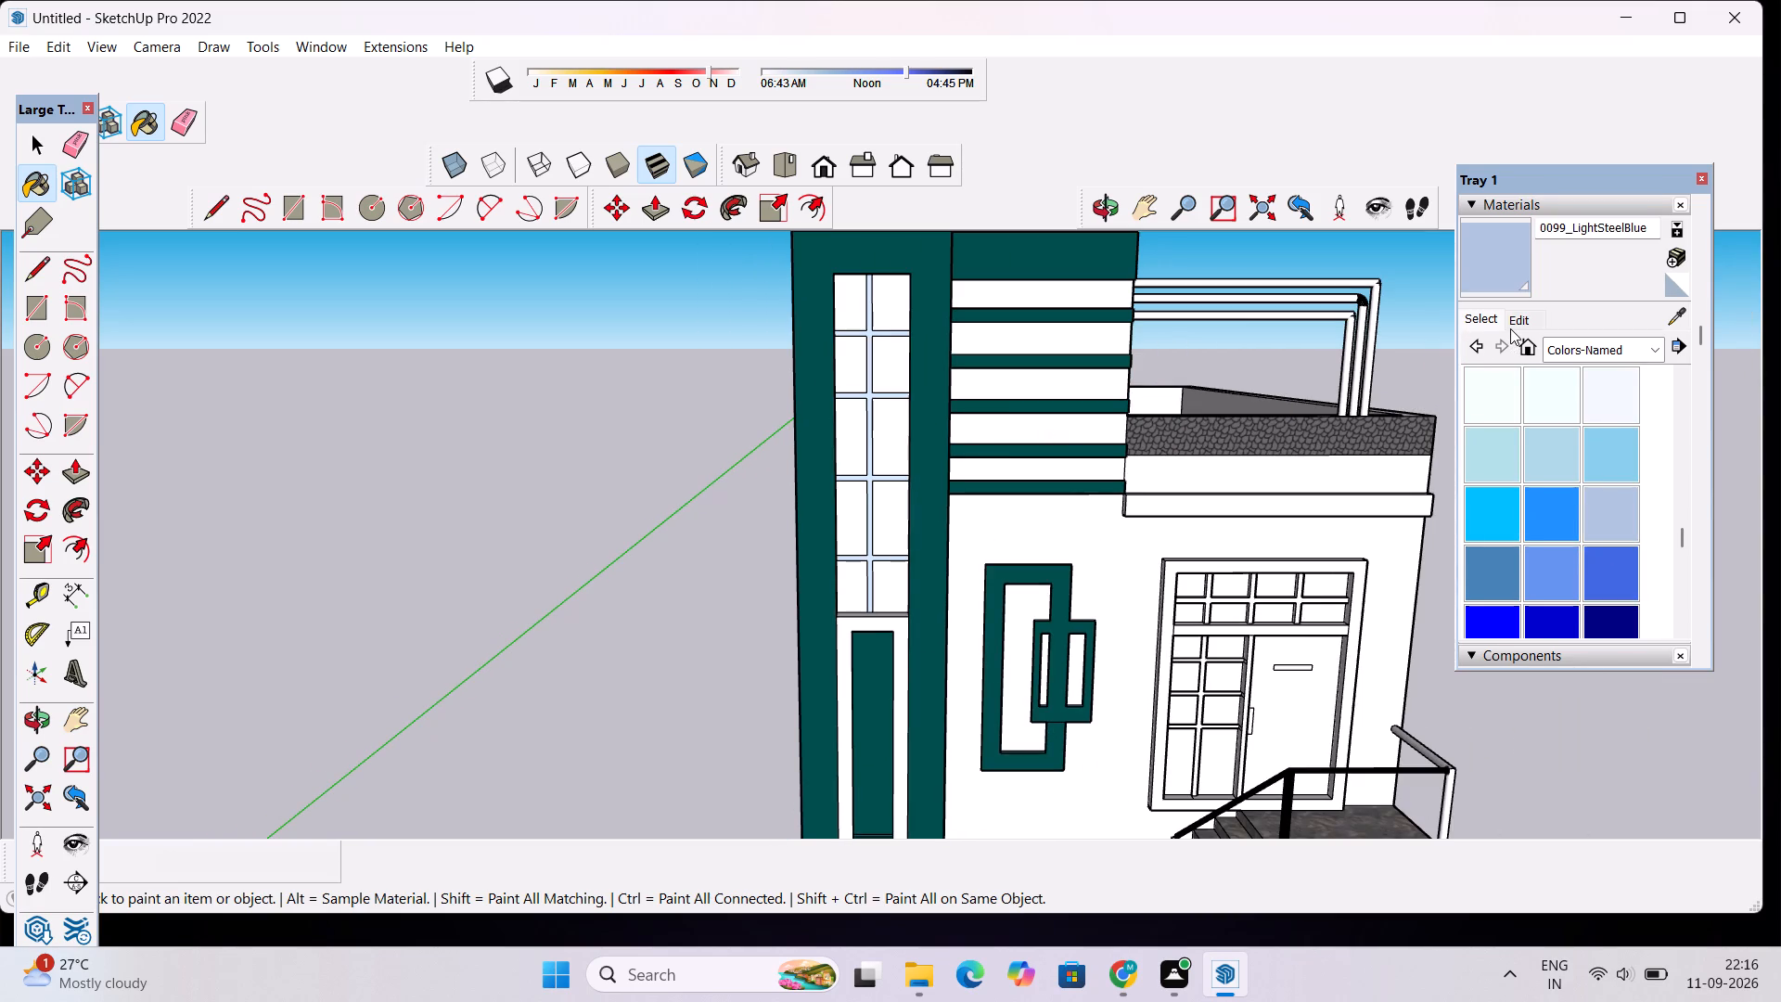
left_click(1510, 328)
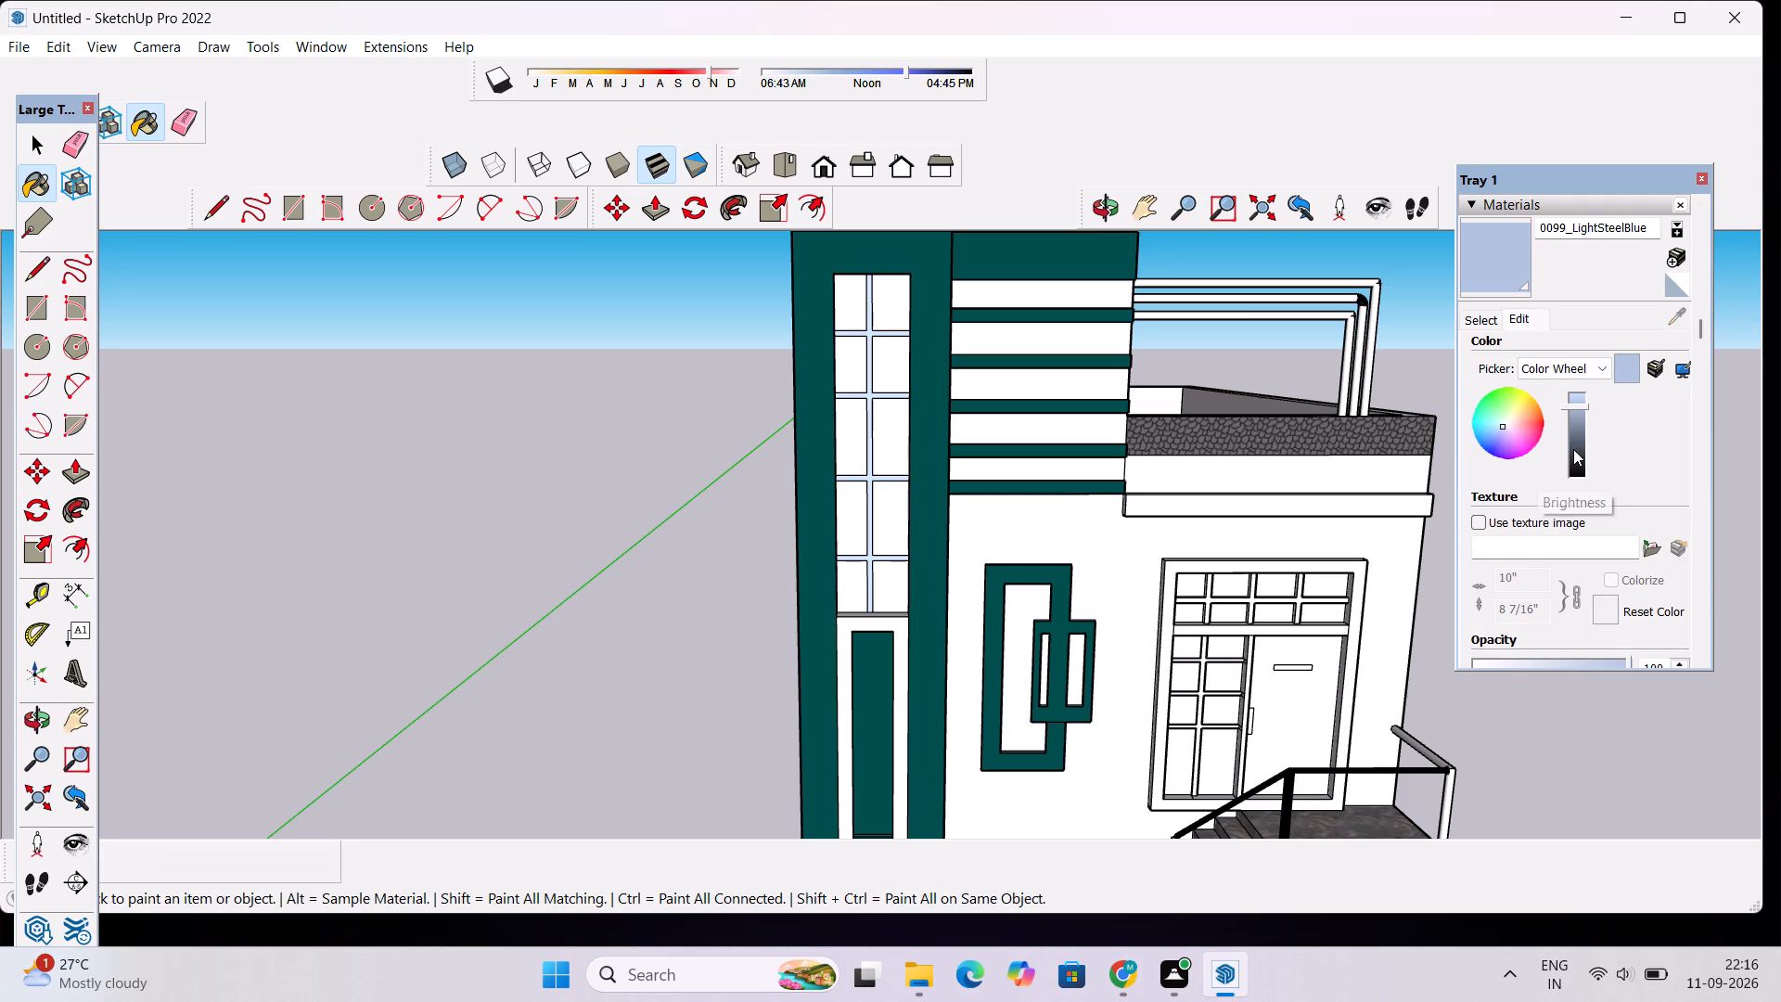
left_click(1573, 449)
left_click(1576, 460)
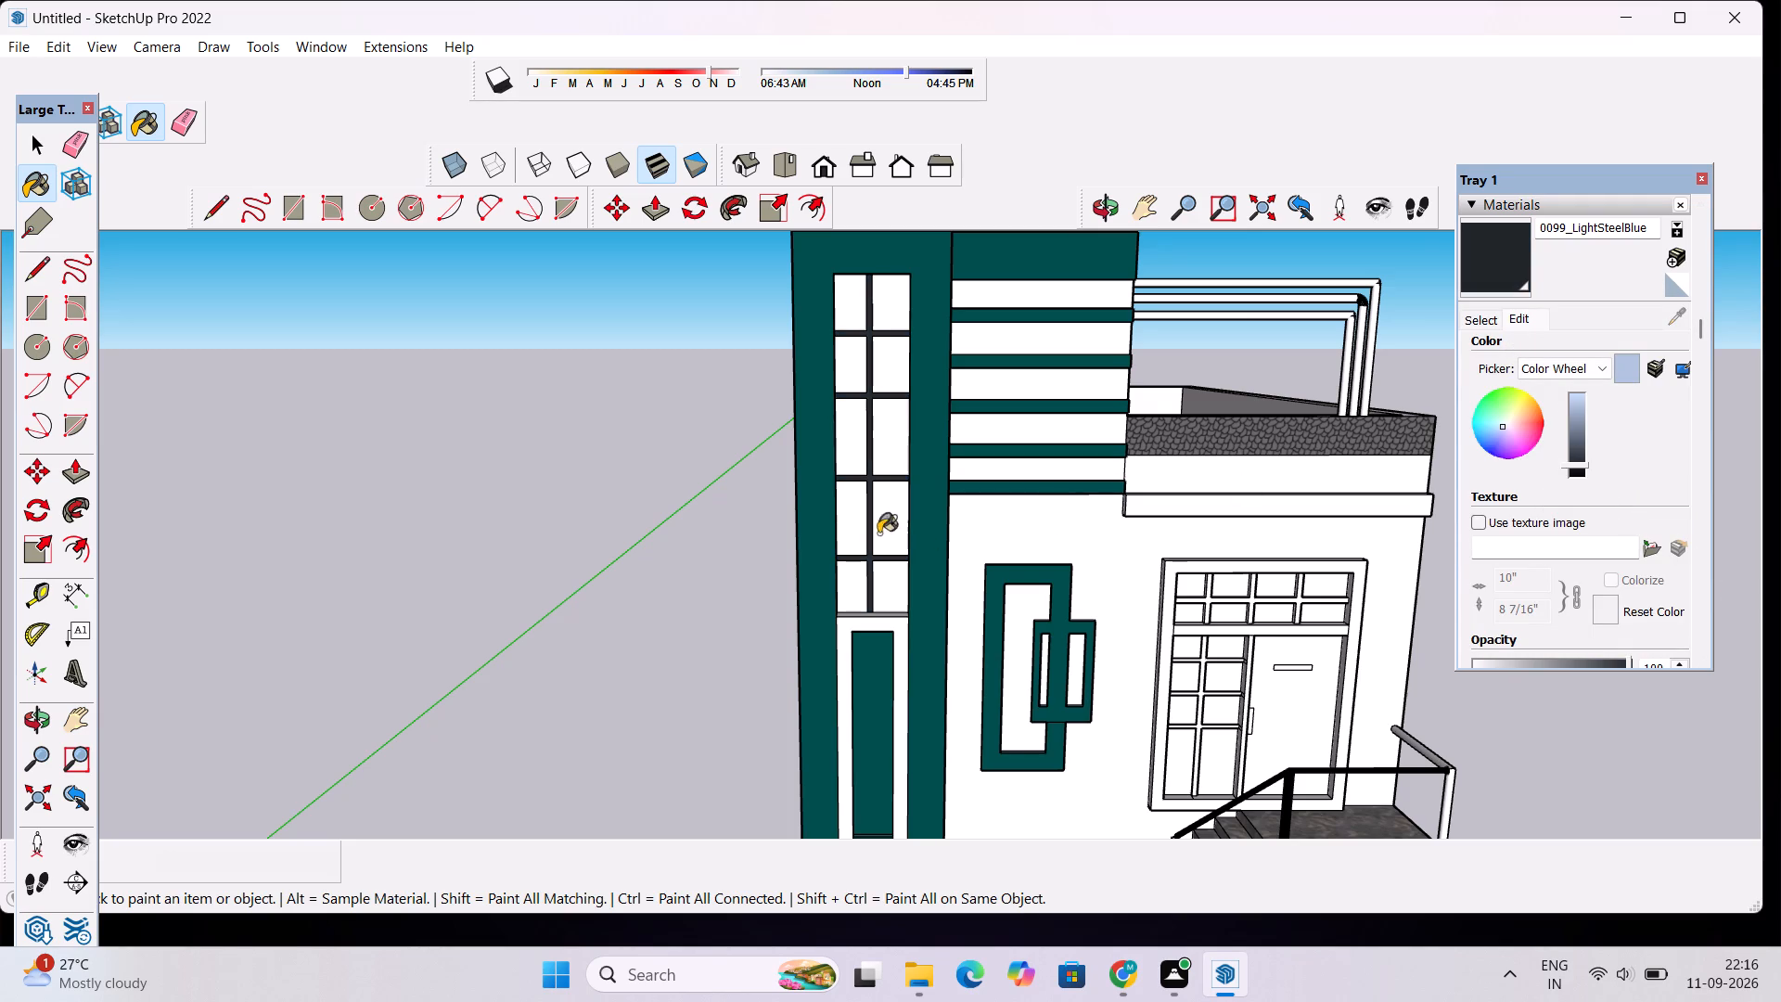
Paint both side reveals and the bottom sill of the pillar's tall window with the darkened 0099_LightSteelBlue.
scroll(891, 518, "up", 11)
scroll(836, 608, "up", 9)
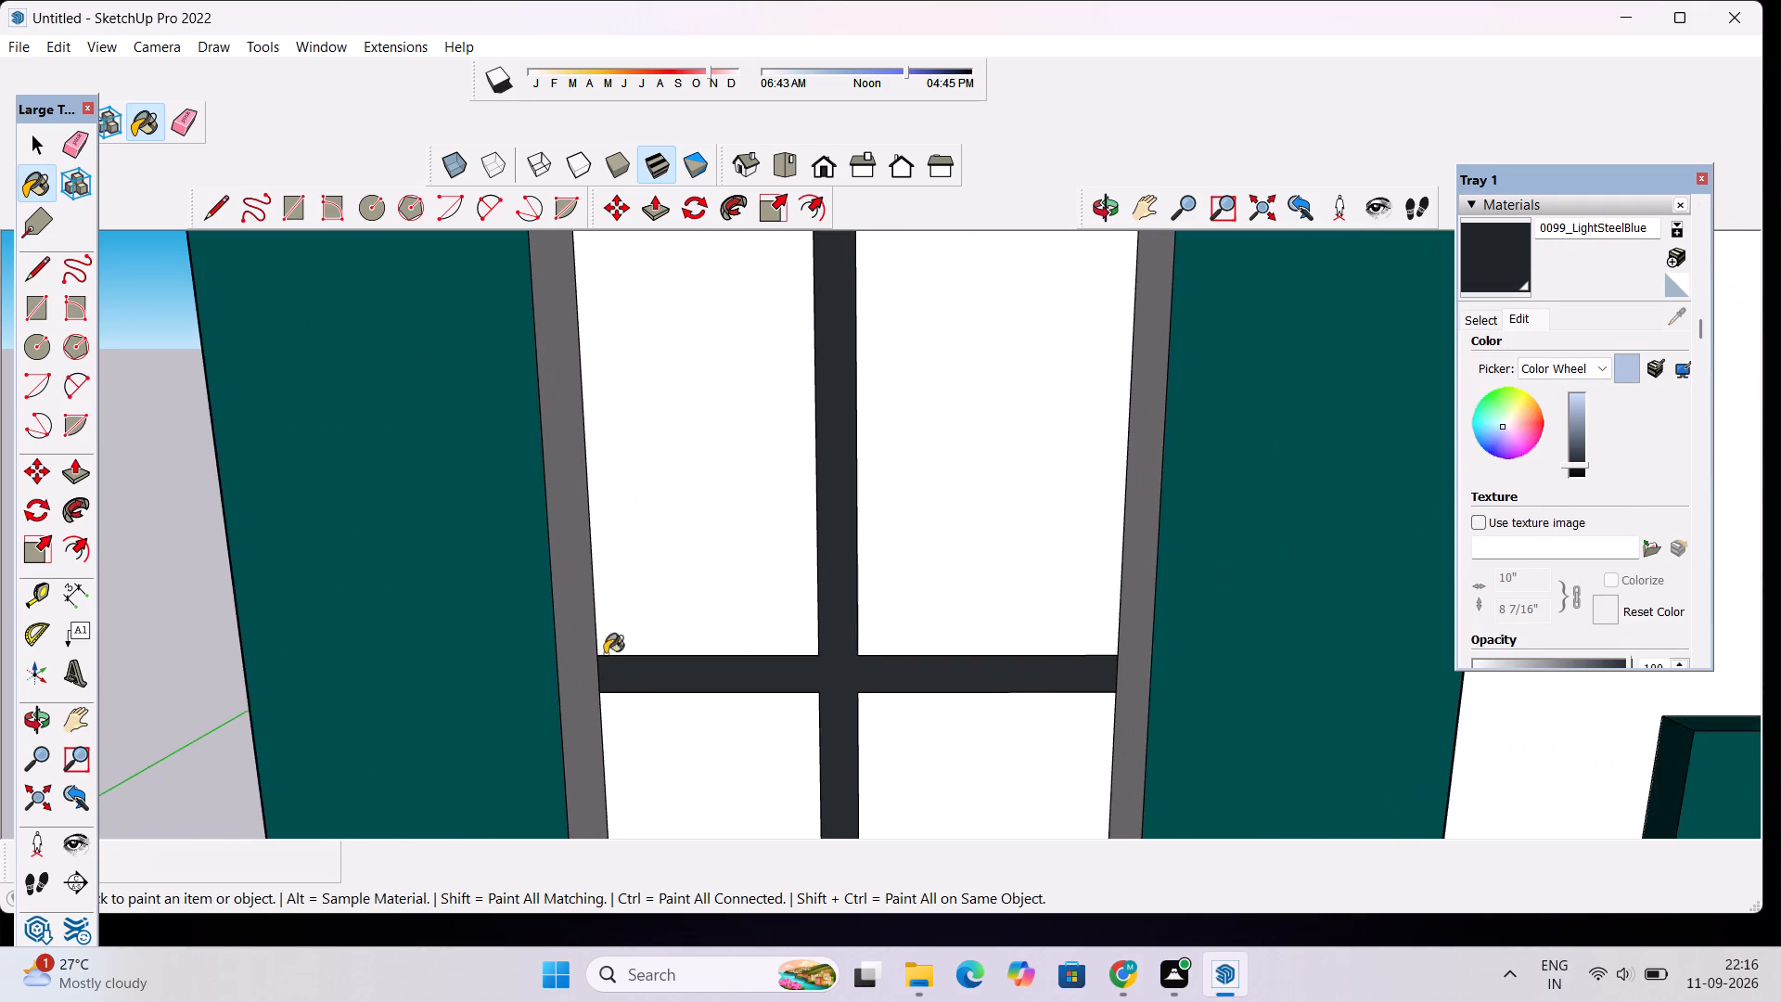
left_click(547, 652)
left_click(1184, 682)
scroll(1133, 677, "down", 4)
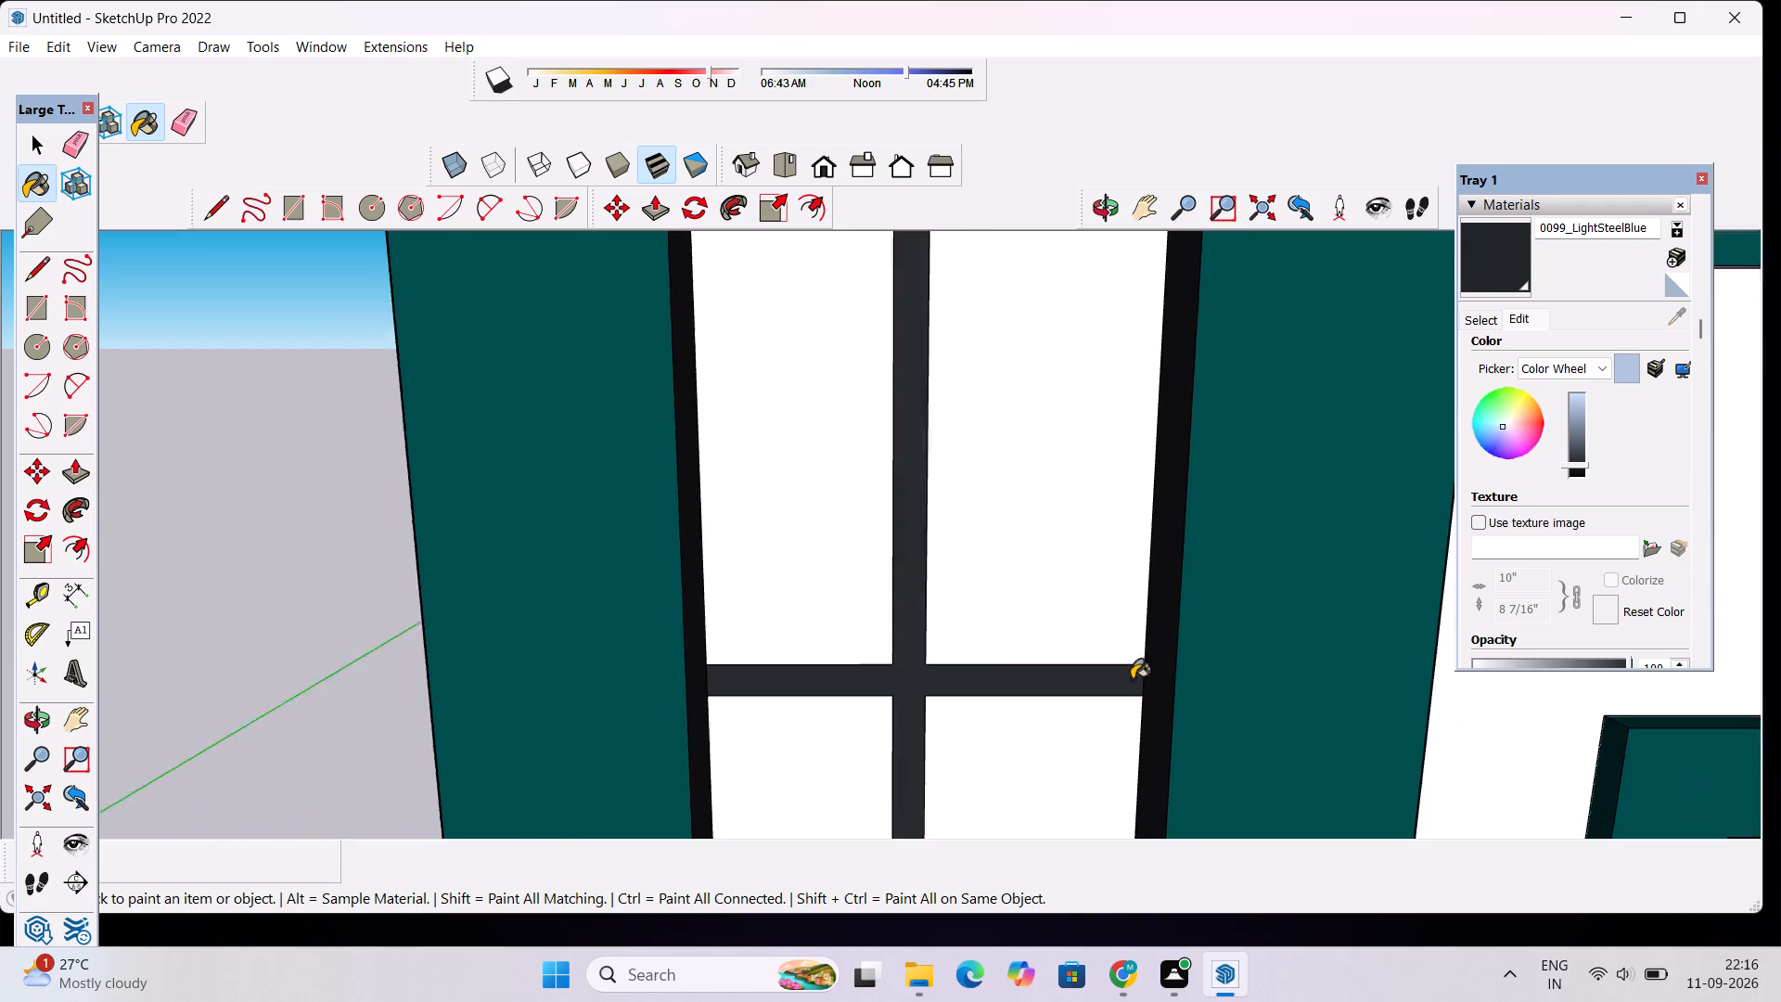
scroll(1132, 679, "down", 1)
scroll(946, 624, "down", 14)
scroll(974, 732, "up", 11)
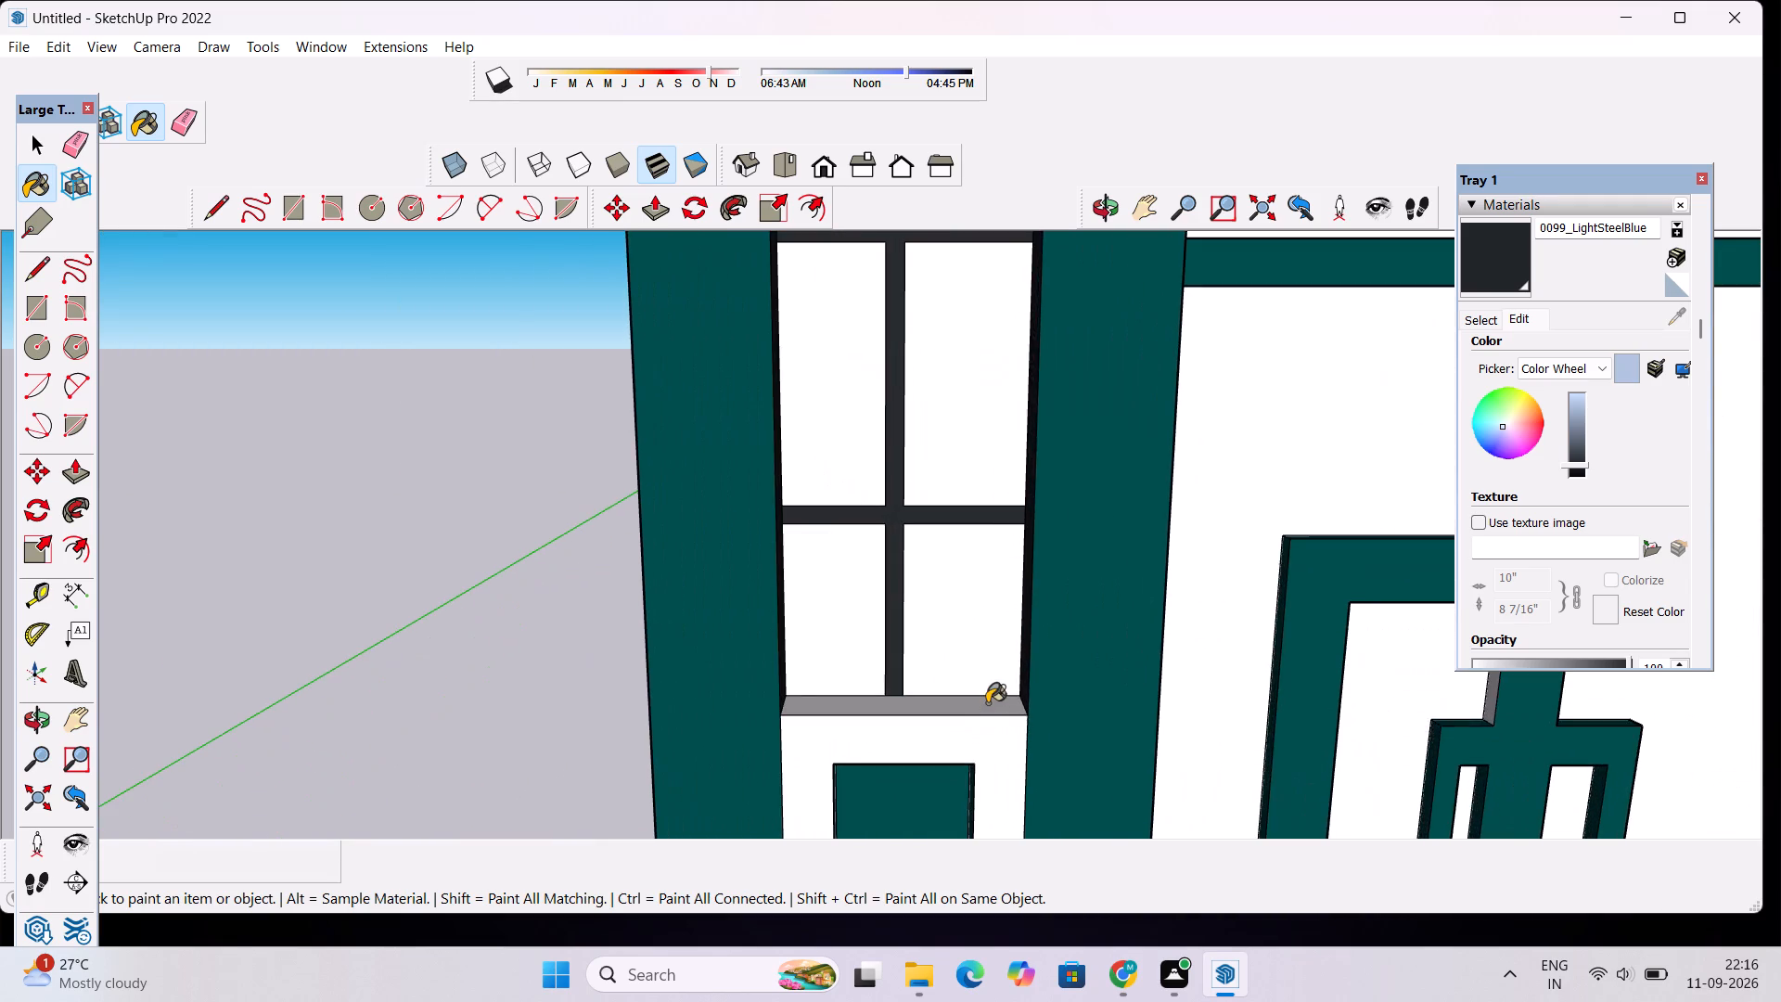
left_click(987, 703)
scroll(987, 703, "down", 15)
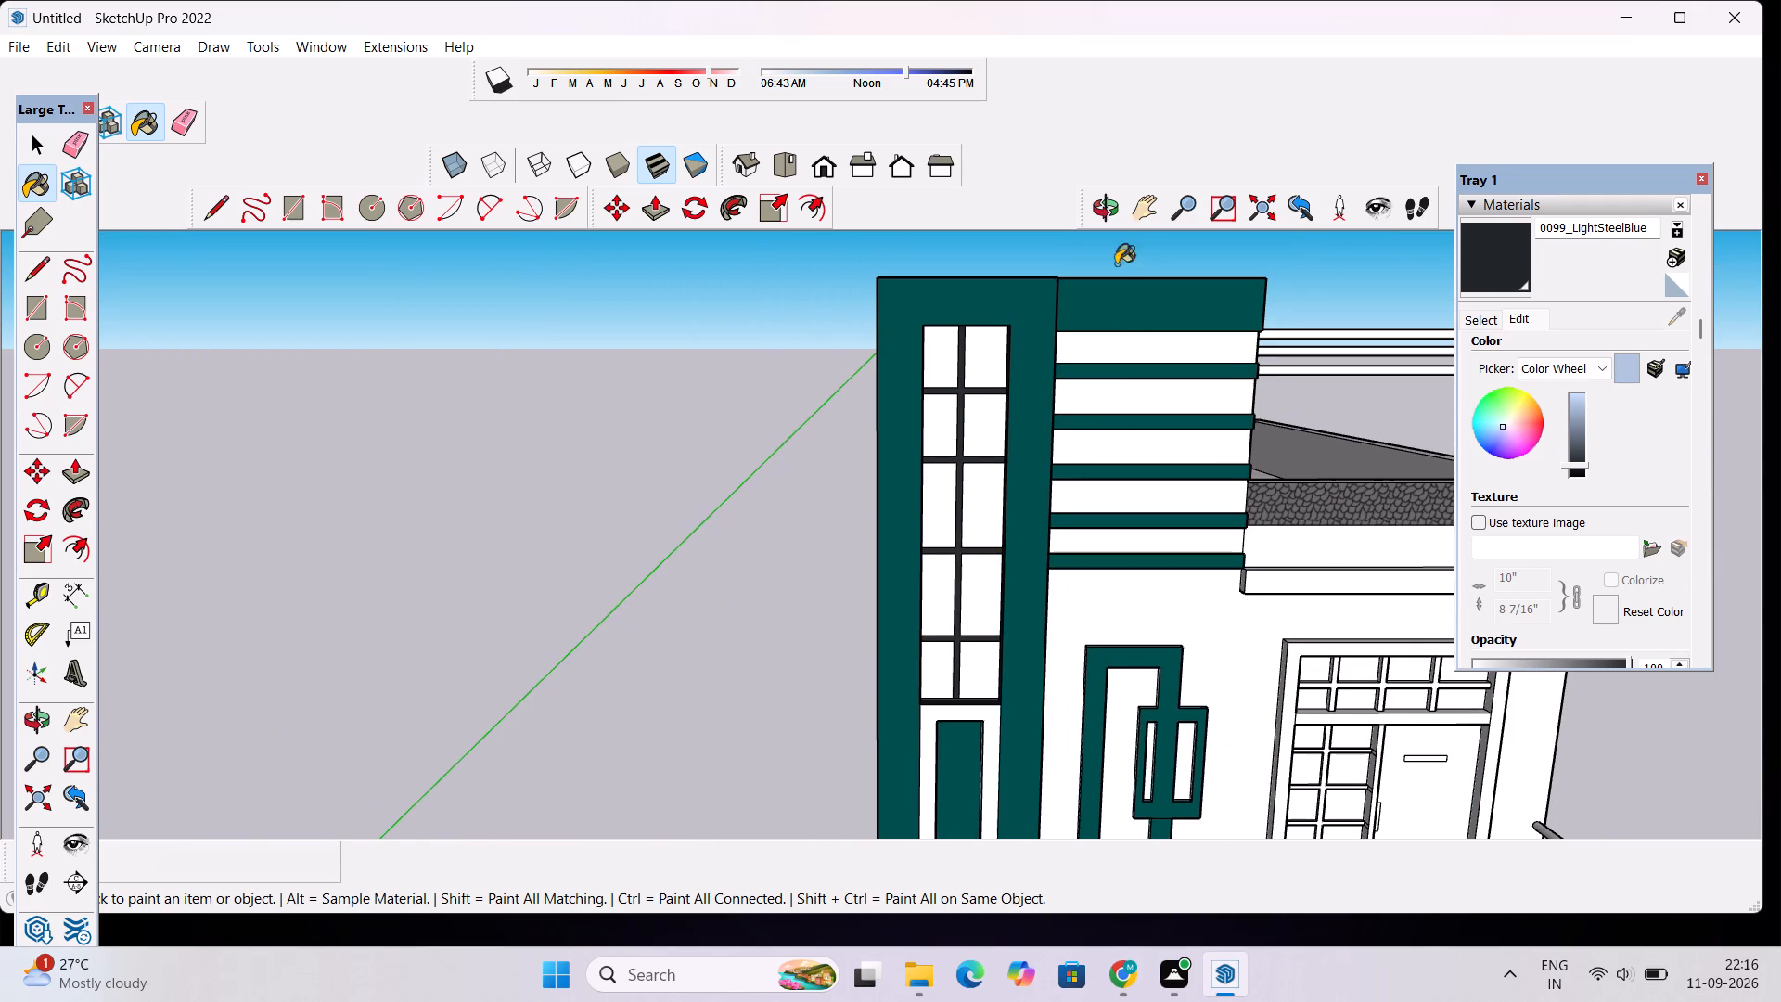
Paint the top reveal of the pillar's tall window with the darkened 0099_LightSteelBlue.
left_click(1107, 220)
left_click_drag(1089, 491, 1082, 287)
scroll(1028, 358, "up", 4)
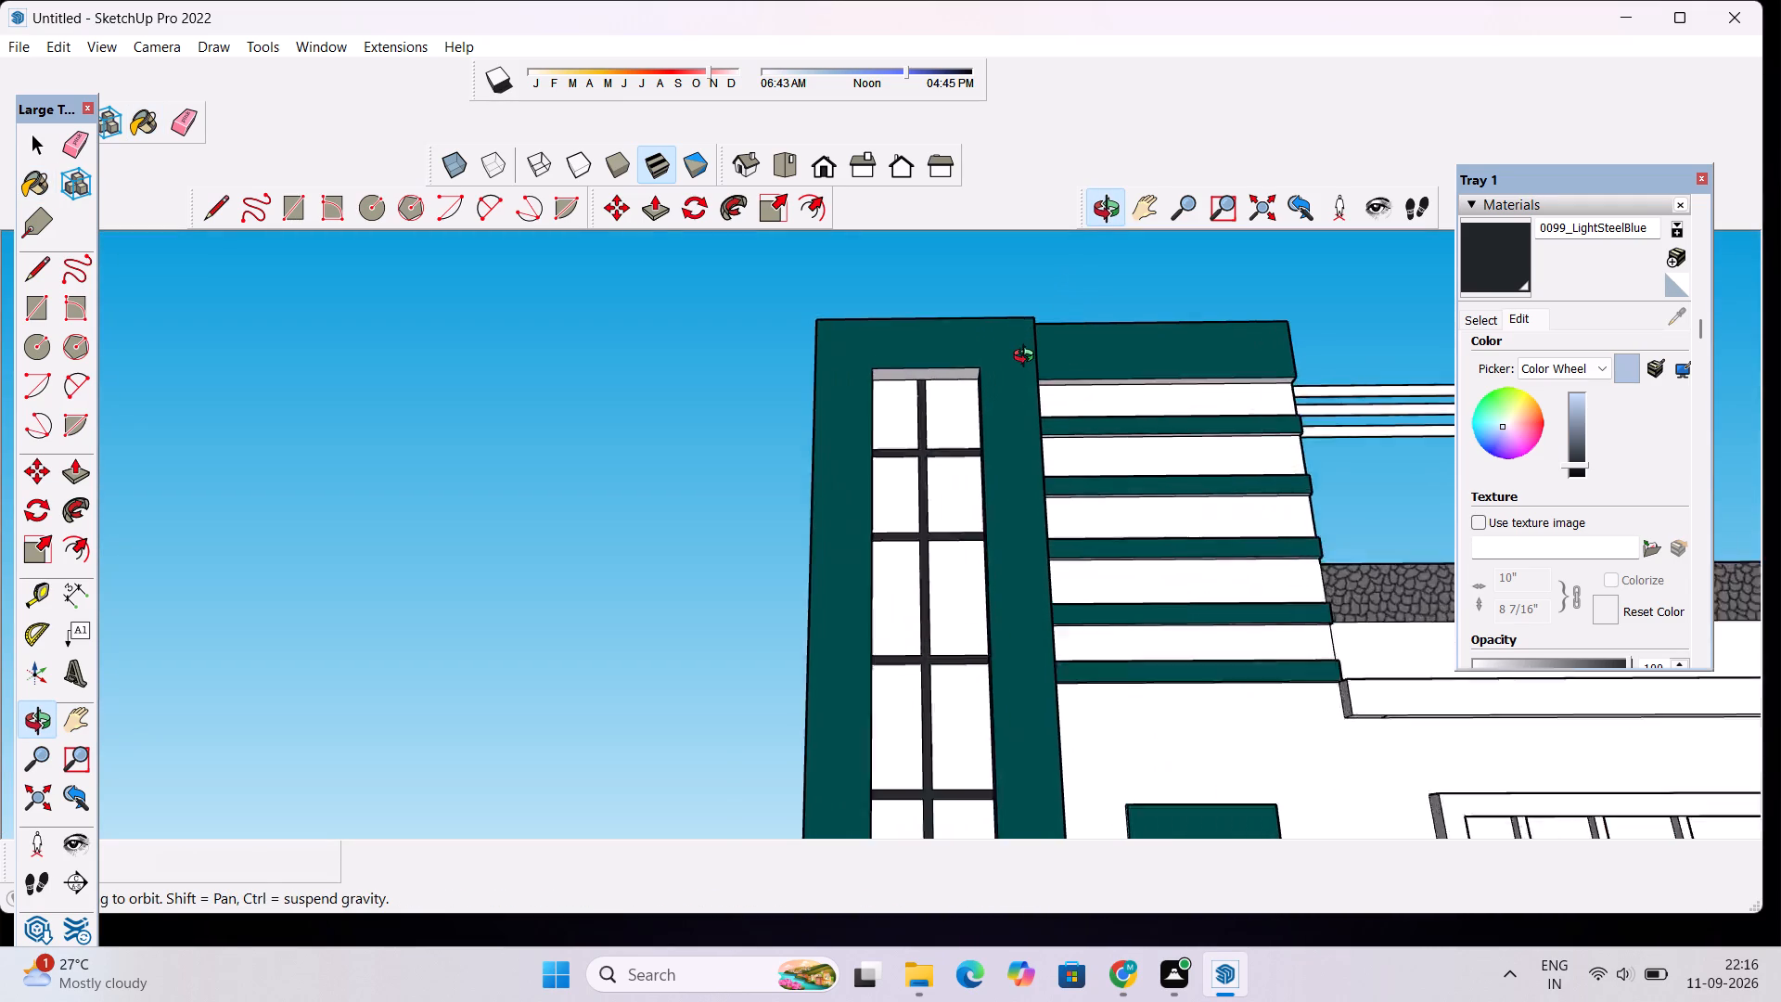
scroll(1028, 358, "up", 4)
left_click(1499, 273)
scroll(961, 376, "up", 8)
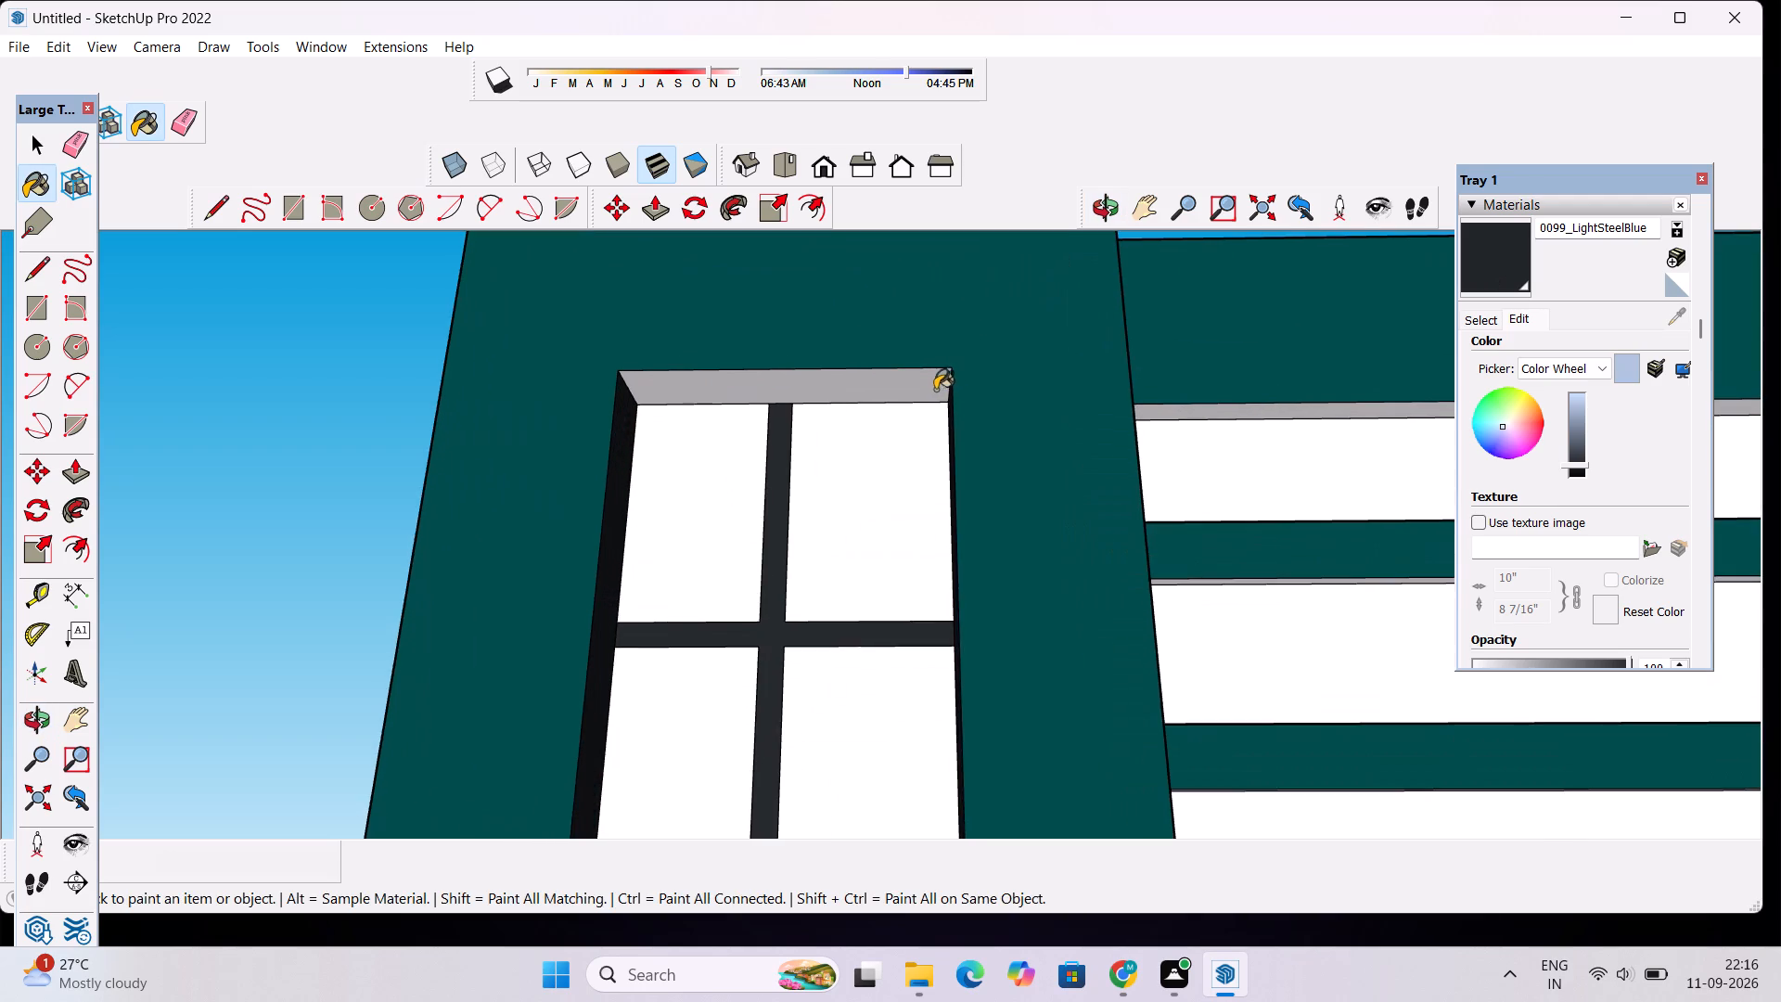
left_click(902, 387)
scroll(899, 365, "down", 11)
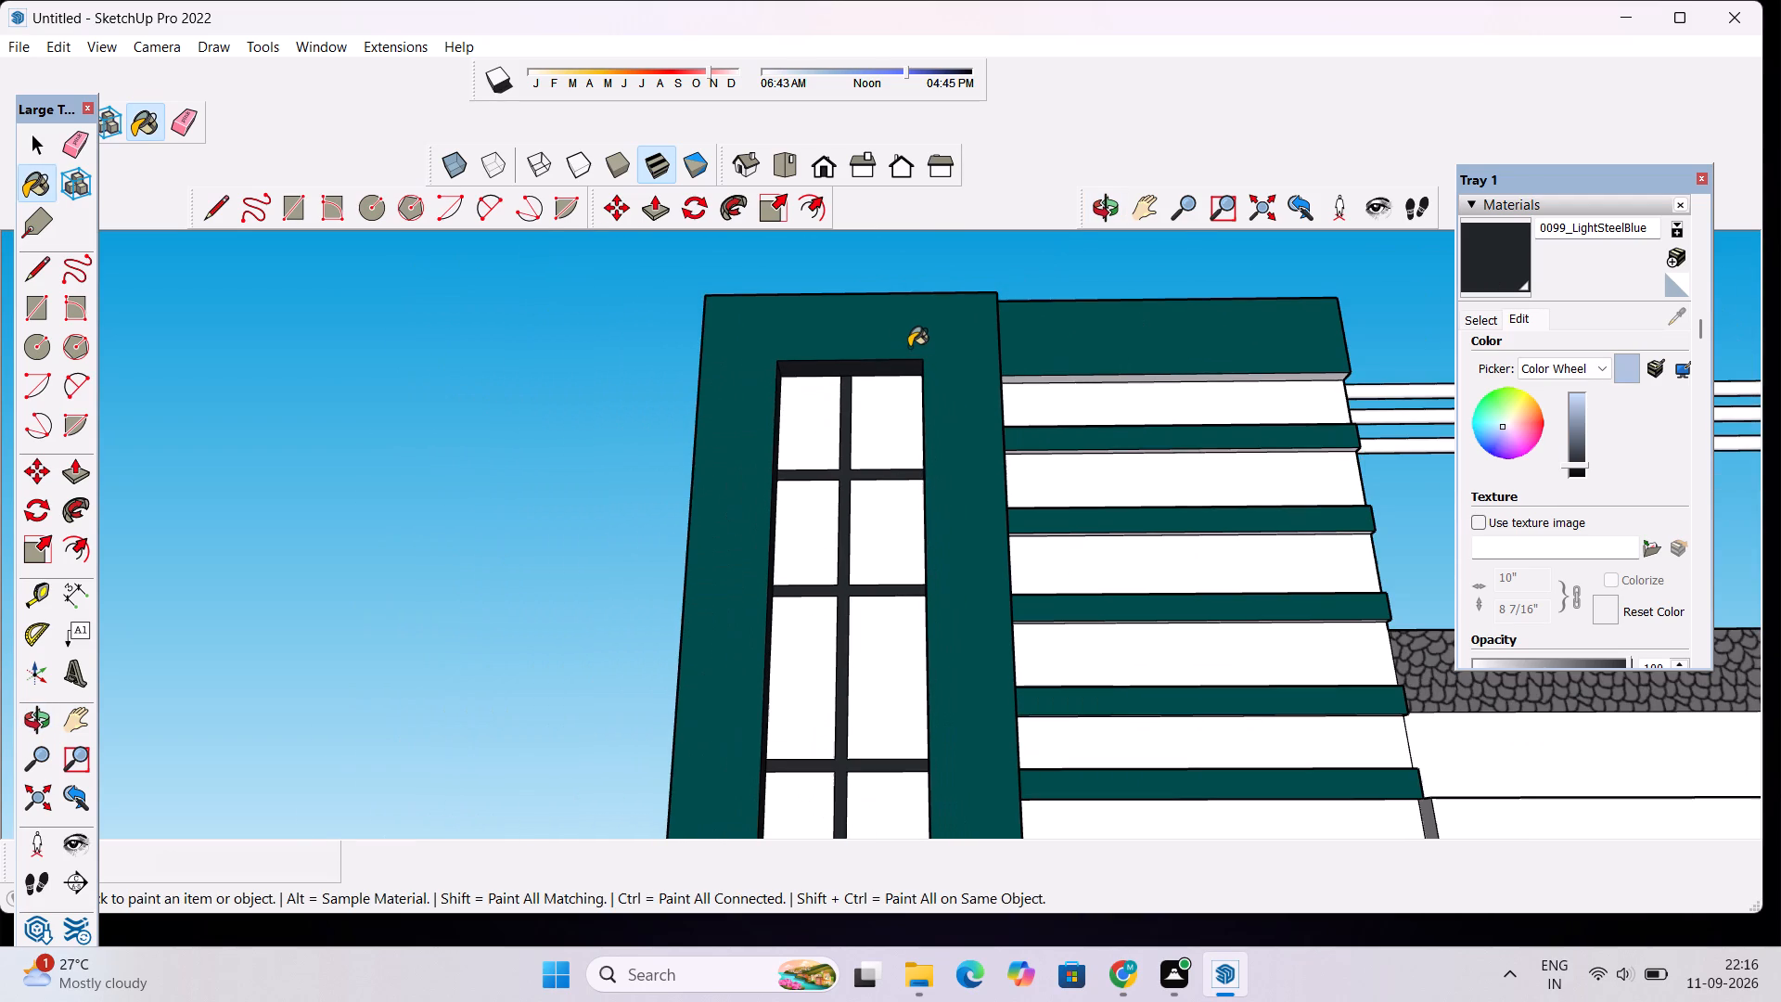
Examine the front facade from several angles, from the pillar window across to the parapet and entrance door.
left_click(1087, 199)
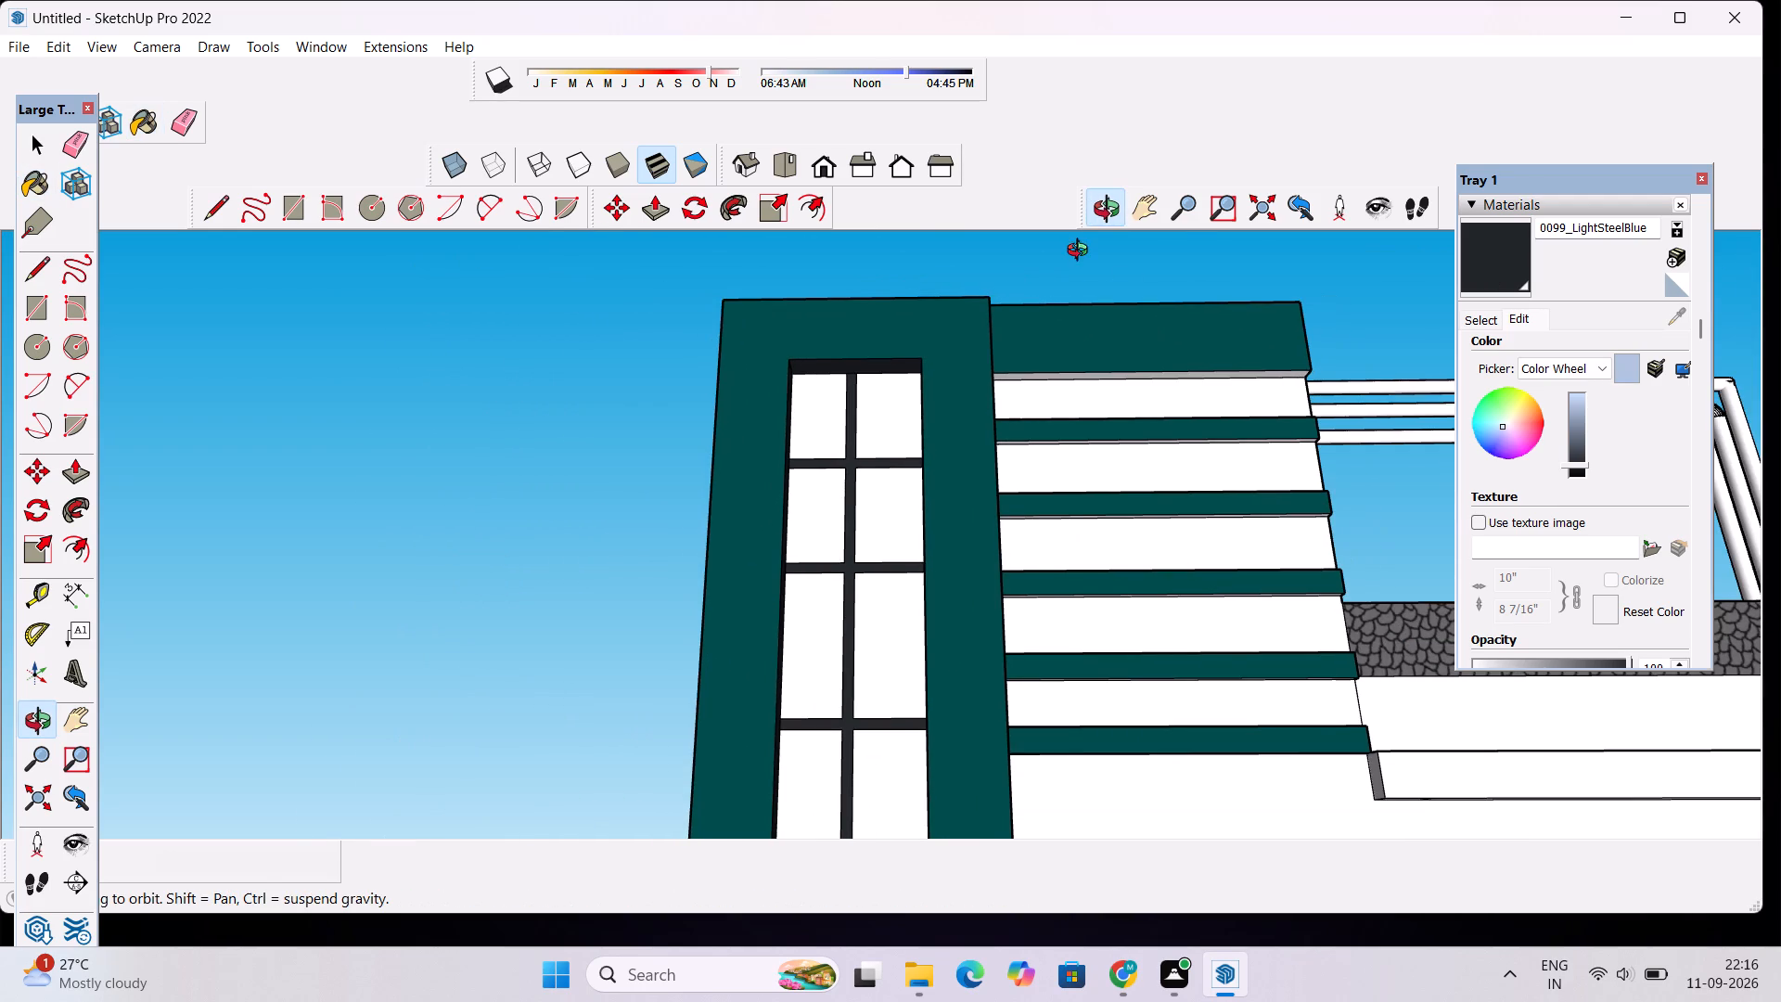
left_click_drag(1082, 252, 1012, 478)
scroll(1016, 424, "down", 10)
scroll(1031, 426, "up", 6)
left_click_drag(795, 456, 1062, 482)
scroll(1112, 436, "down", 4)
left_click_drag(1233, 432, 852, 438, "shift")
scroll(887, 495, "up", 4)
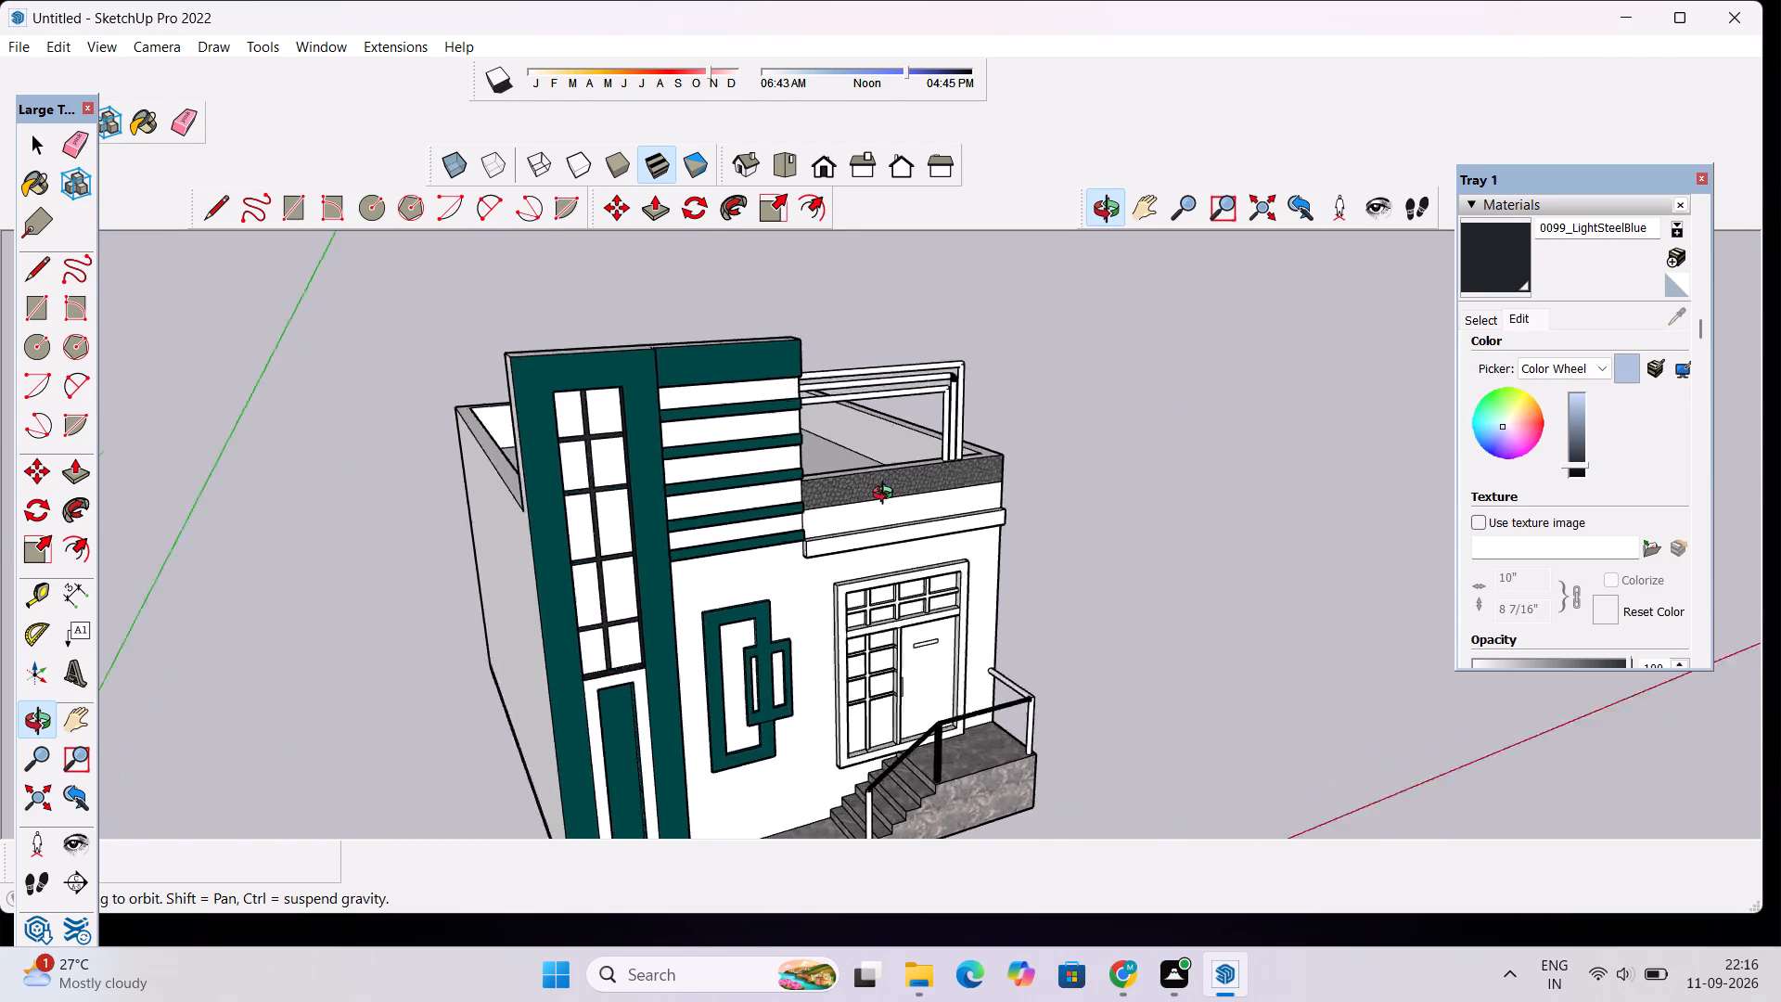
scroll(887, 495, "up", 2)
left_click_drag(1009, 577, 845, 250)
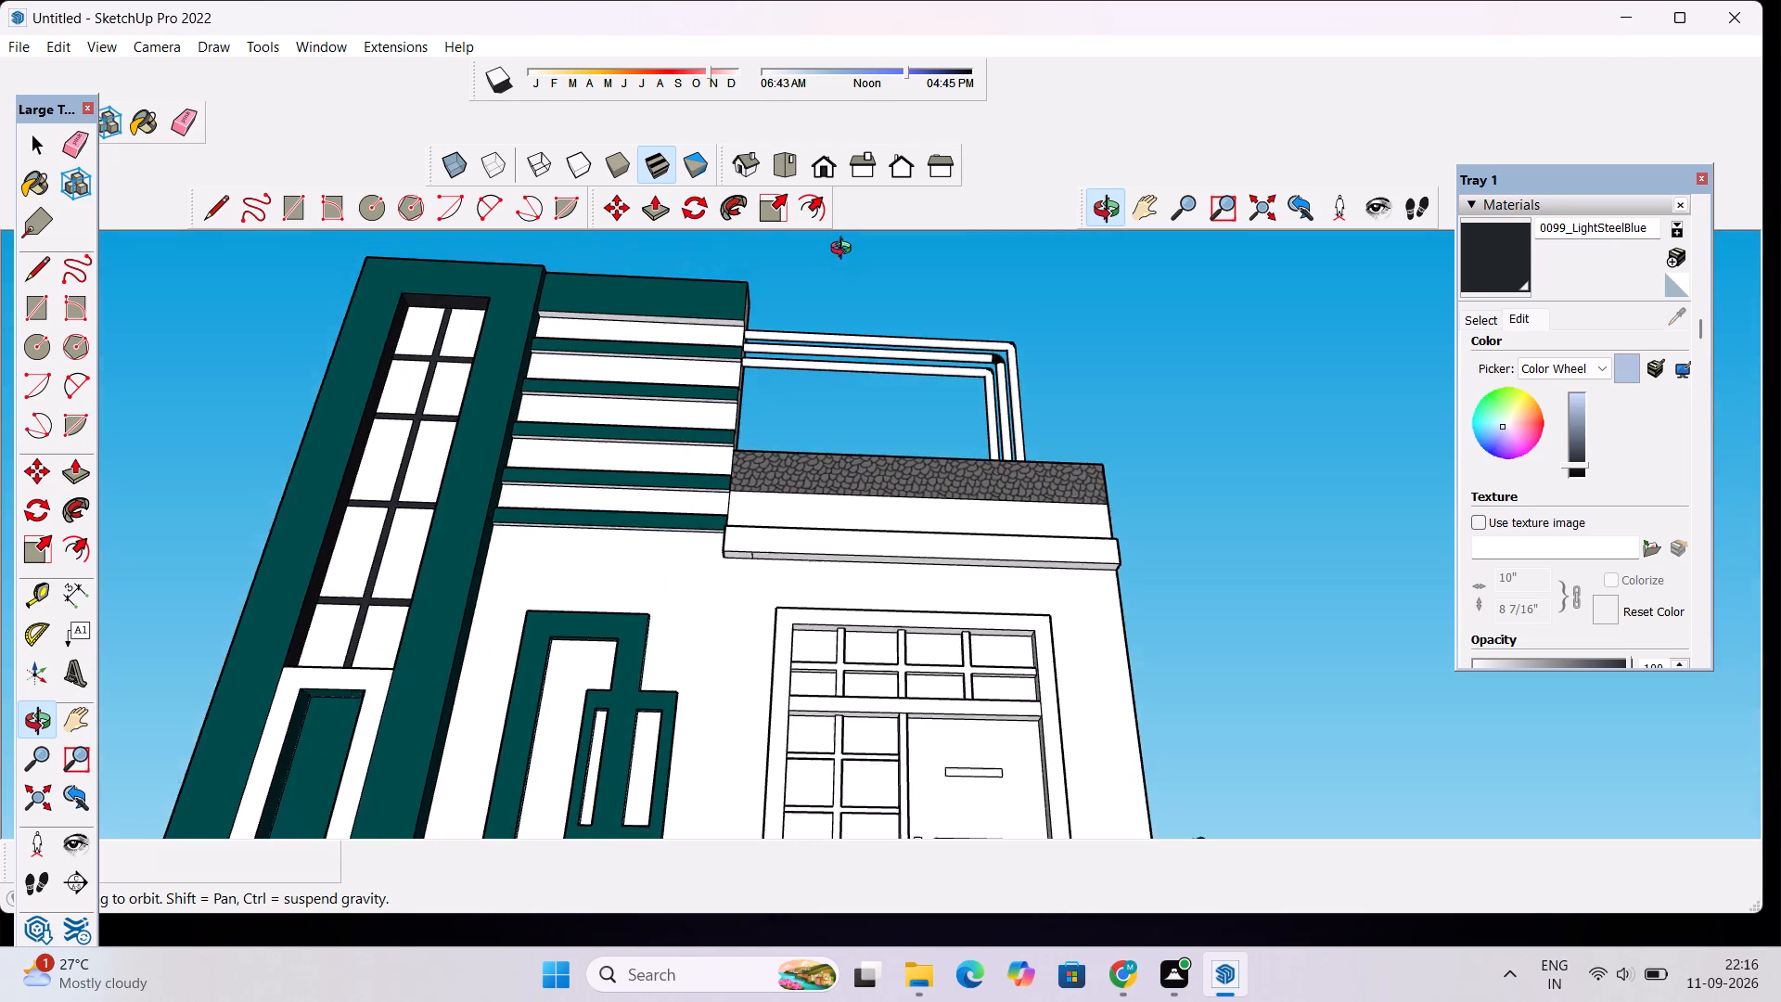
left_click_drag(845, 250, 838, 514)
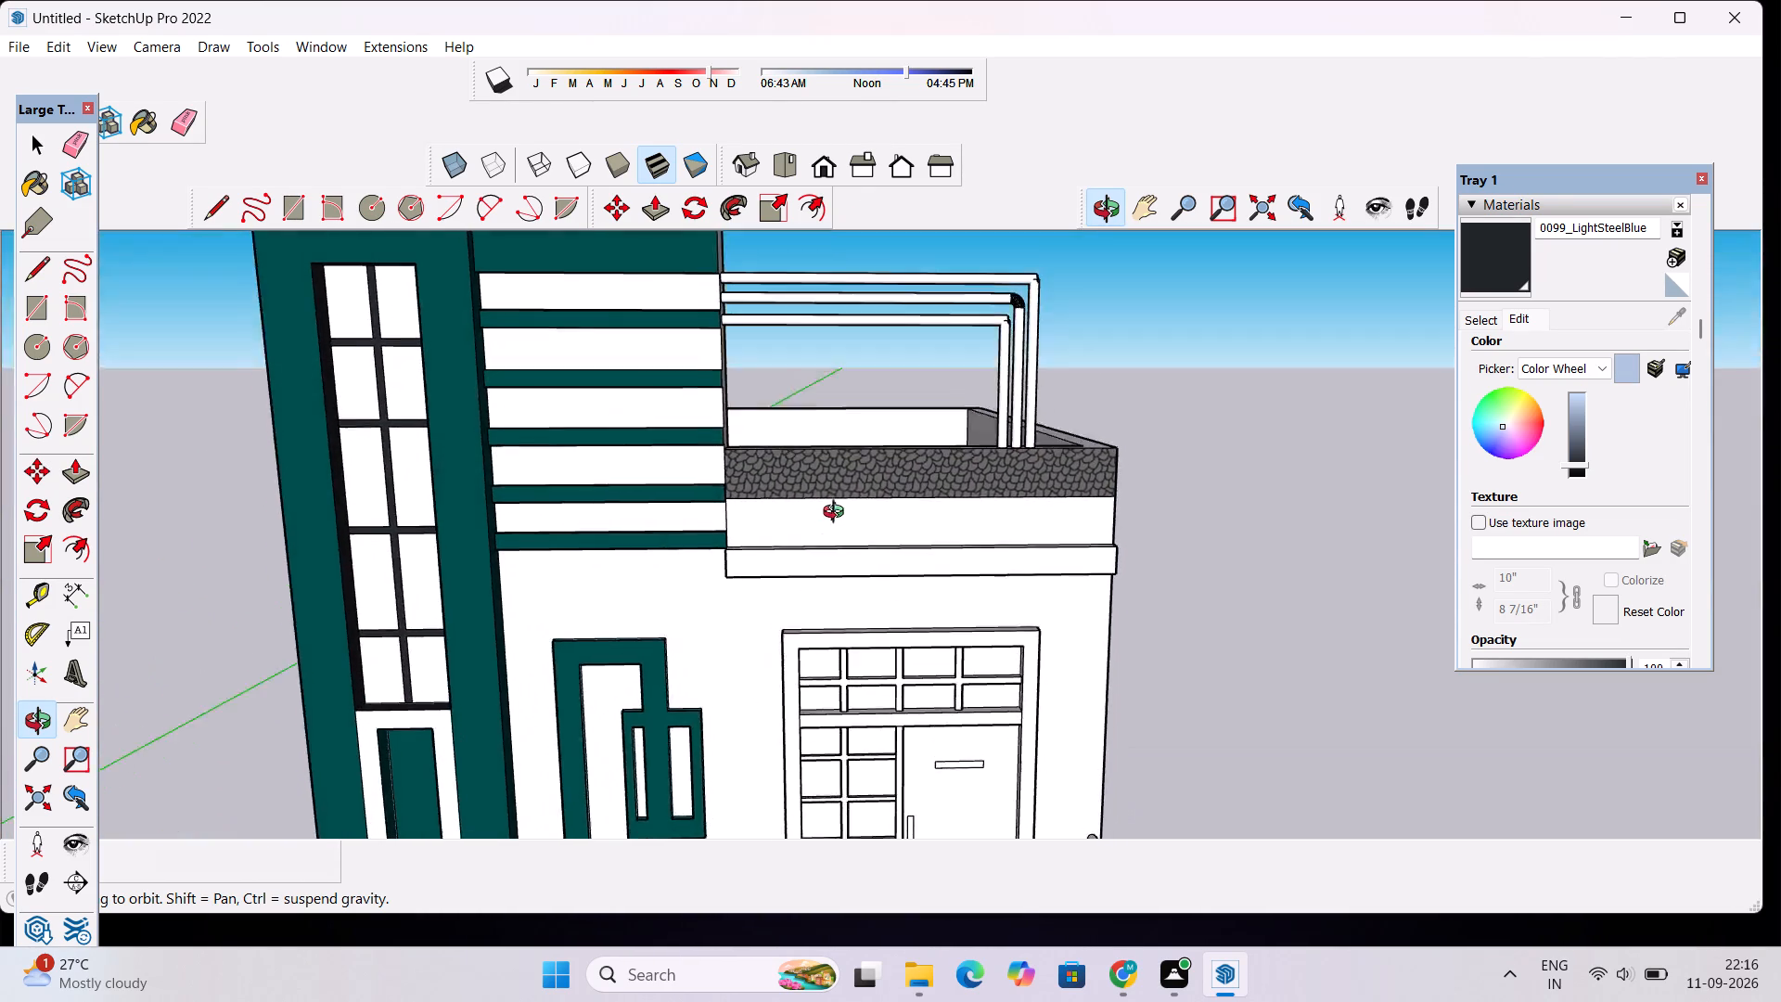
left_click_drag(838, 514, 847, 483)
scroll(902, 501, "up", 5)
scroll(895, 456, "down", 5)
left_click_drag(1008, 621, 947, 519)
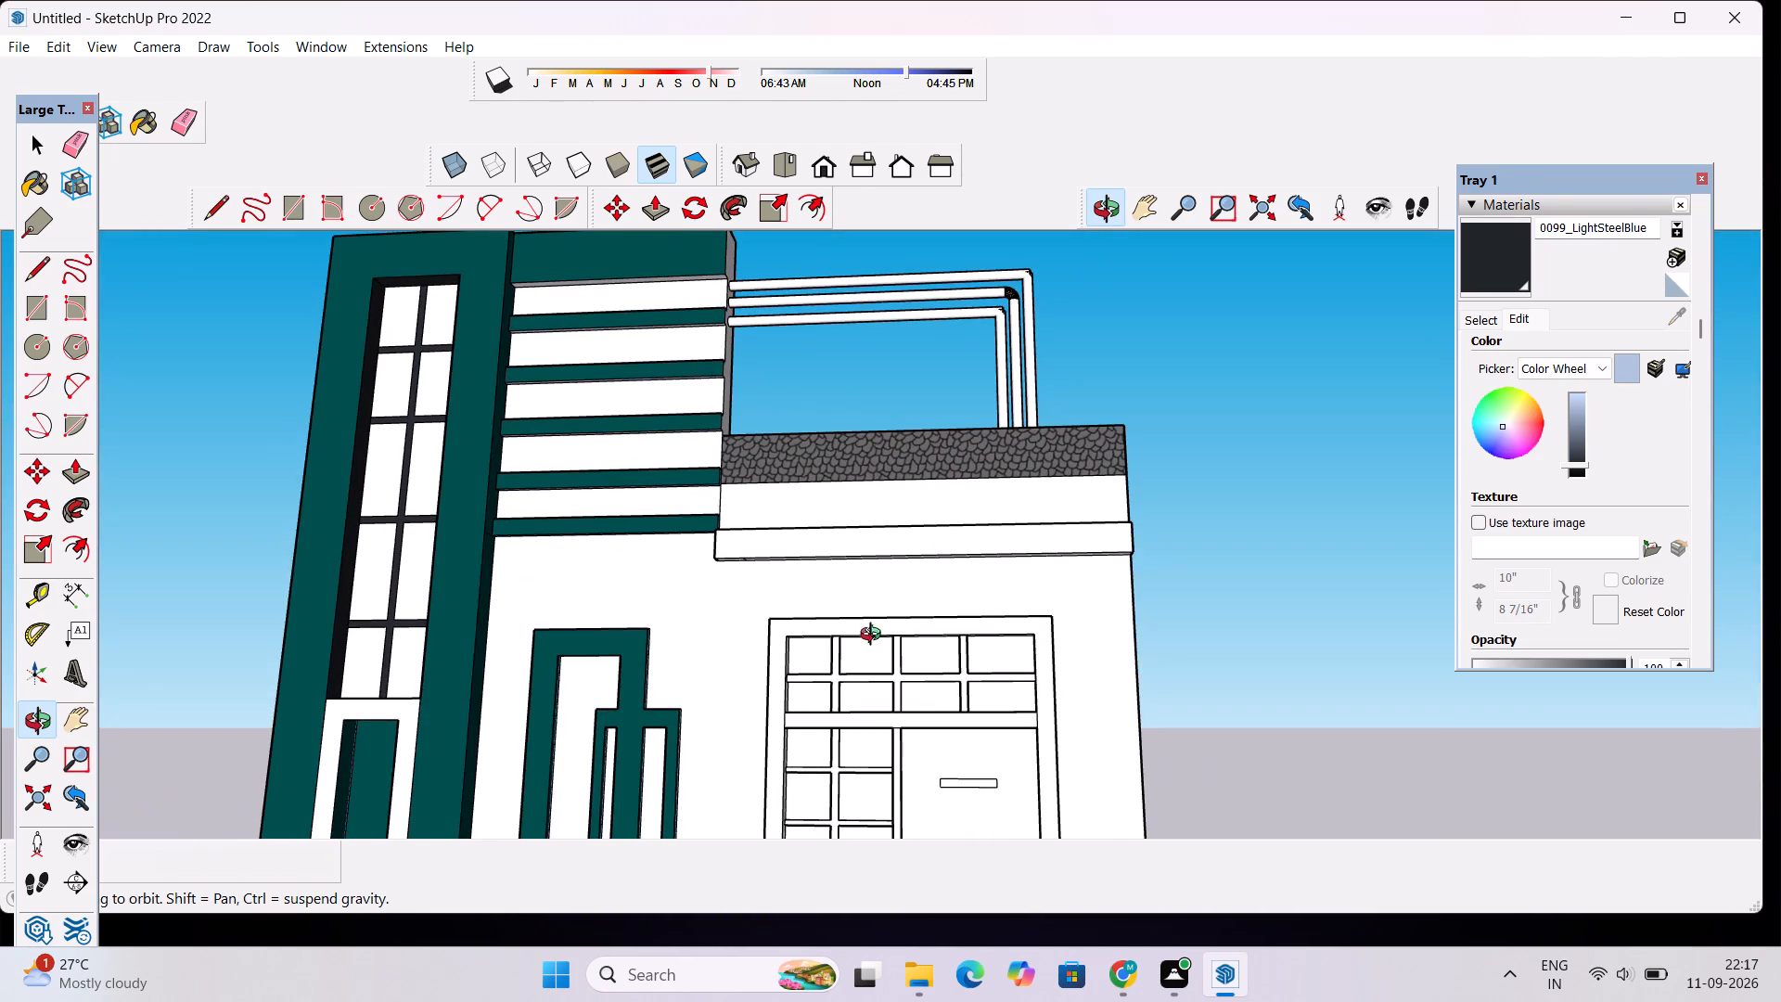
Paint the glazing bars of the window above the entrance door with the darkened 0099_LightSteelBlue.
scroll(874, 735, "up", 4)
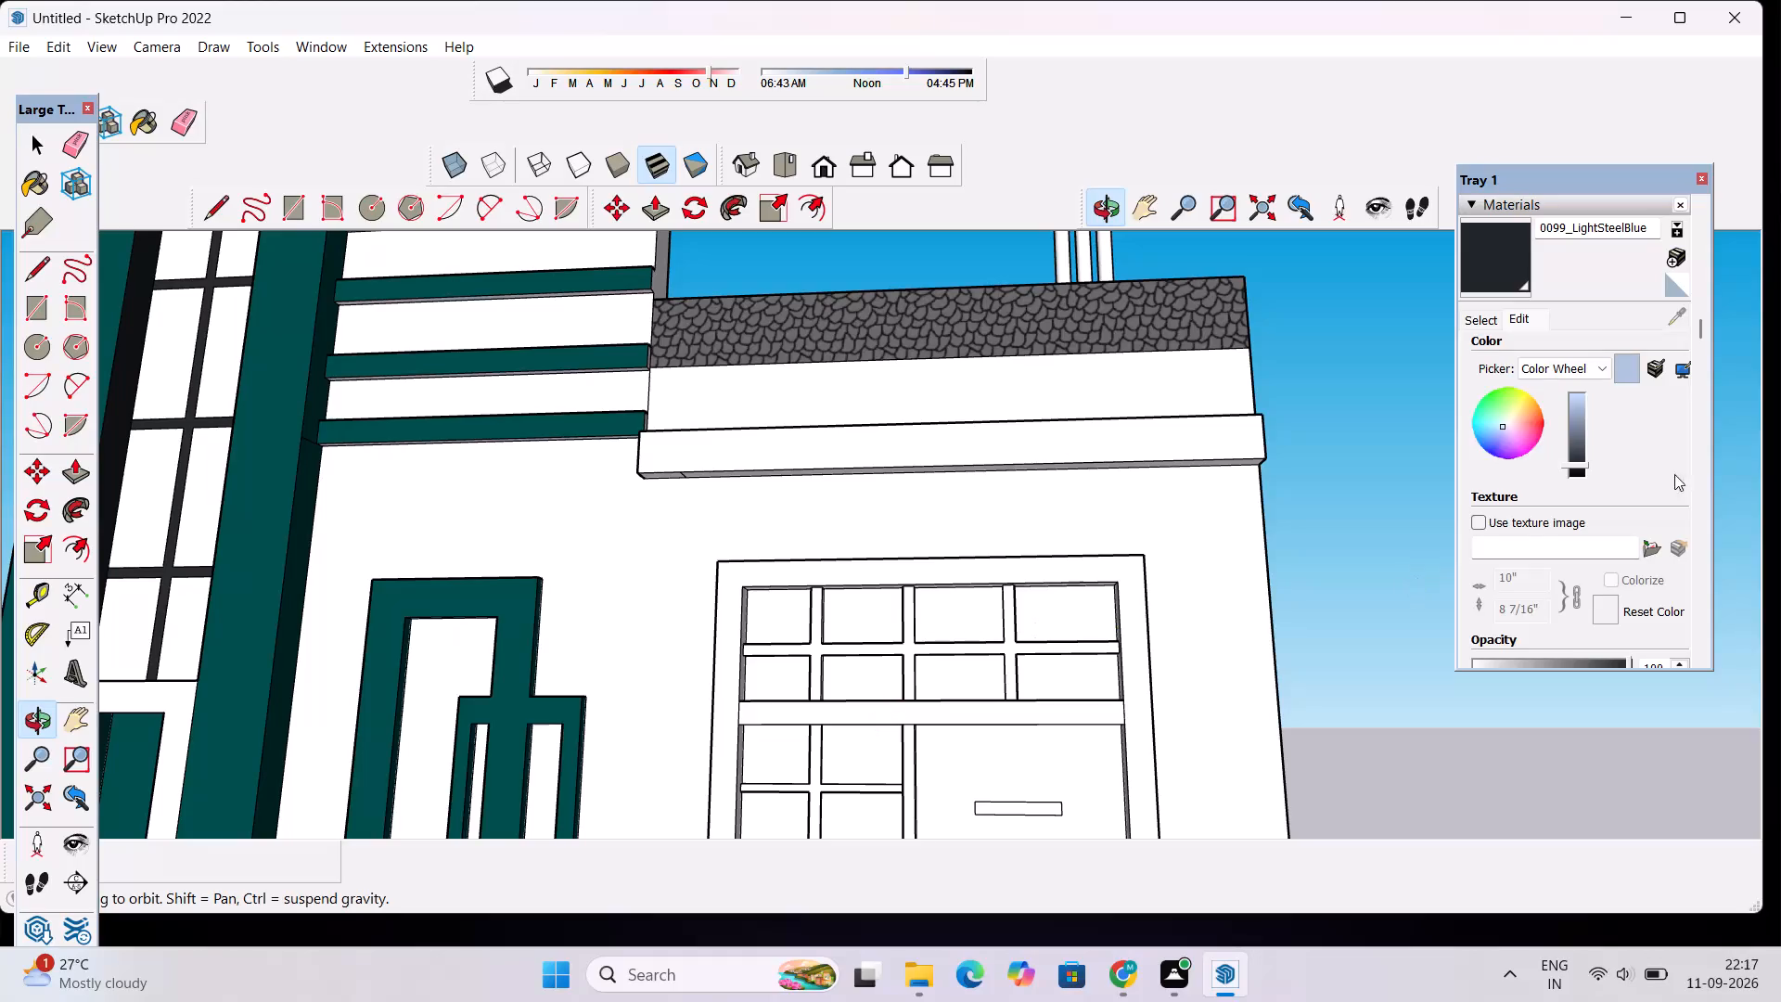
left_click(1496, 265)
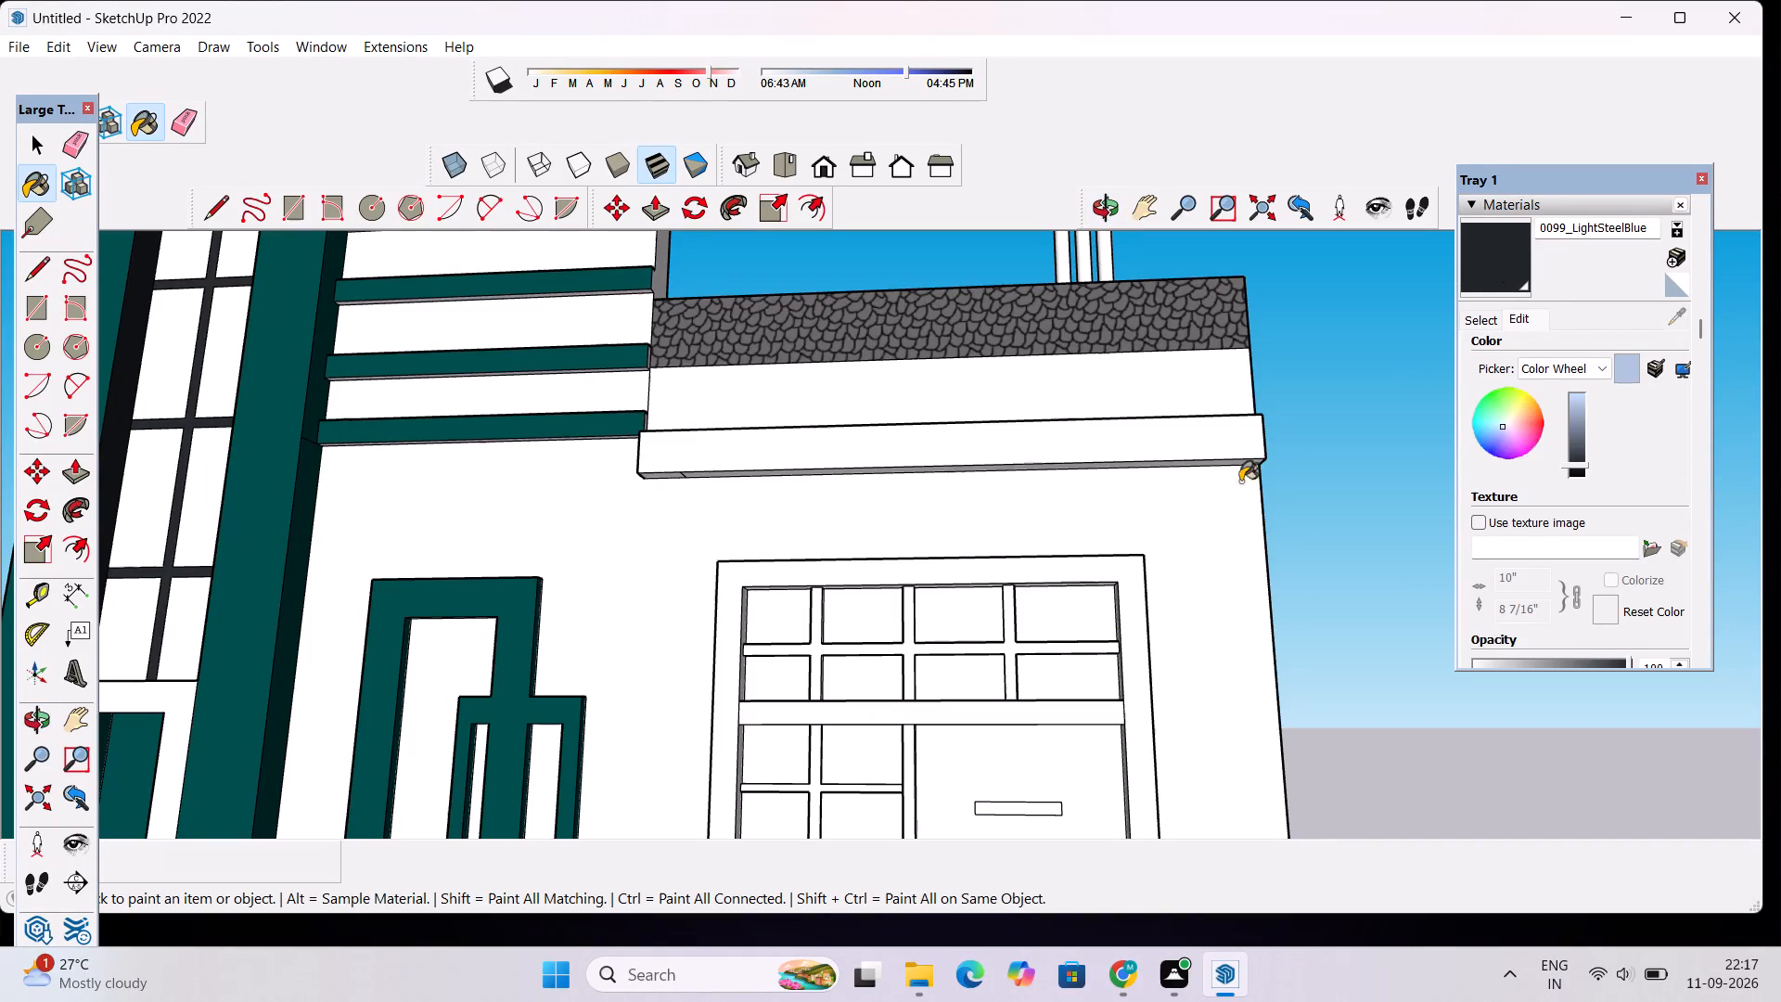
scroll(966, 625, "up", 3)
left_click(890, 638)
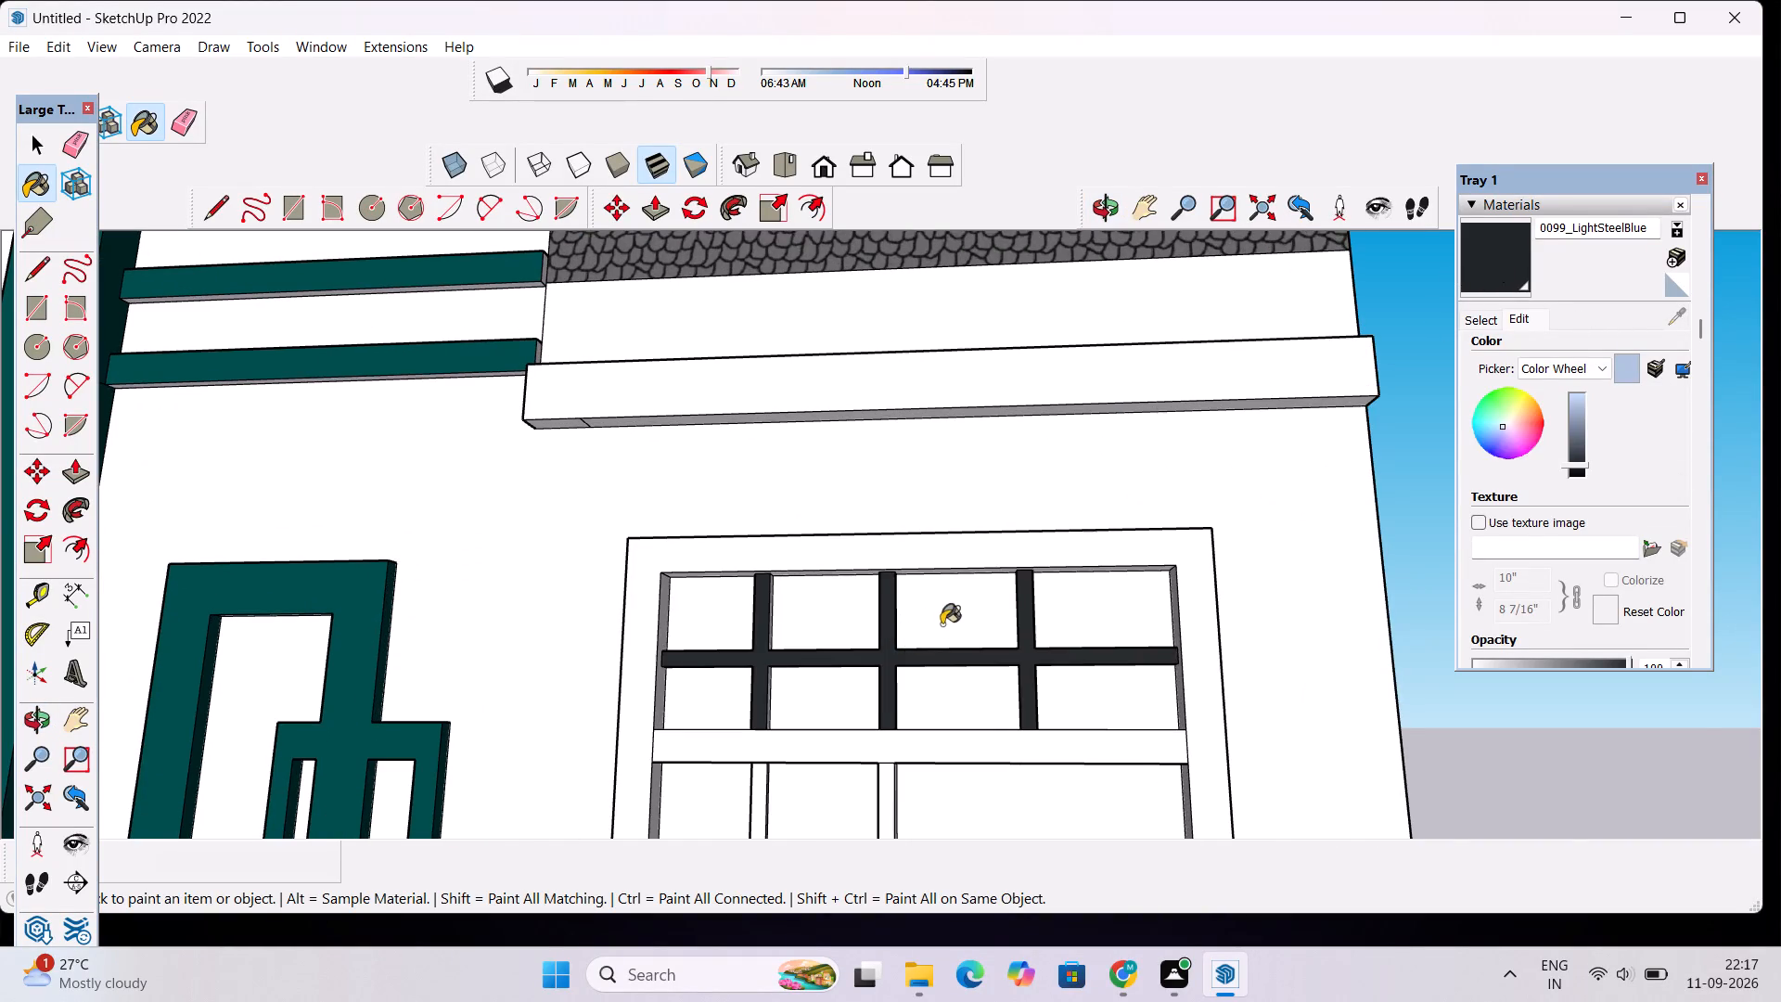
scroll(980, 627, "up", 5)
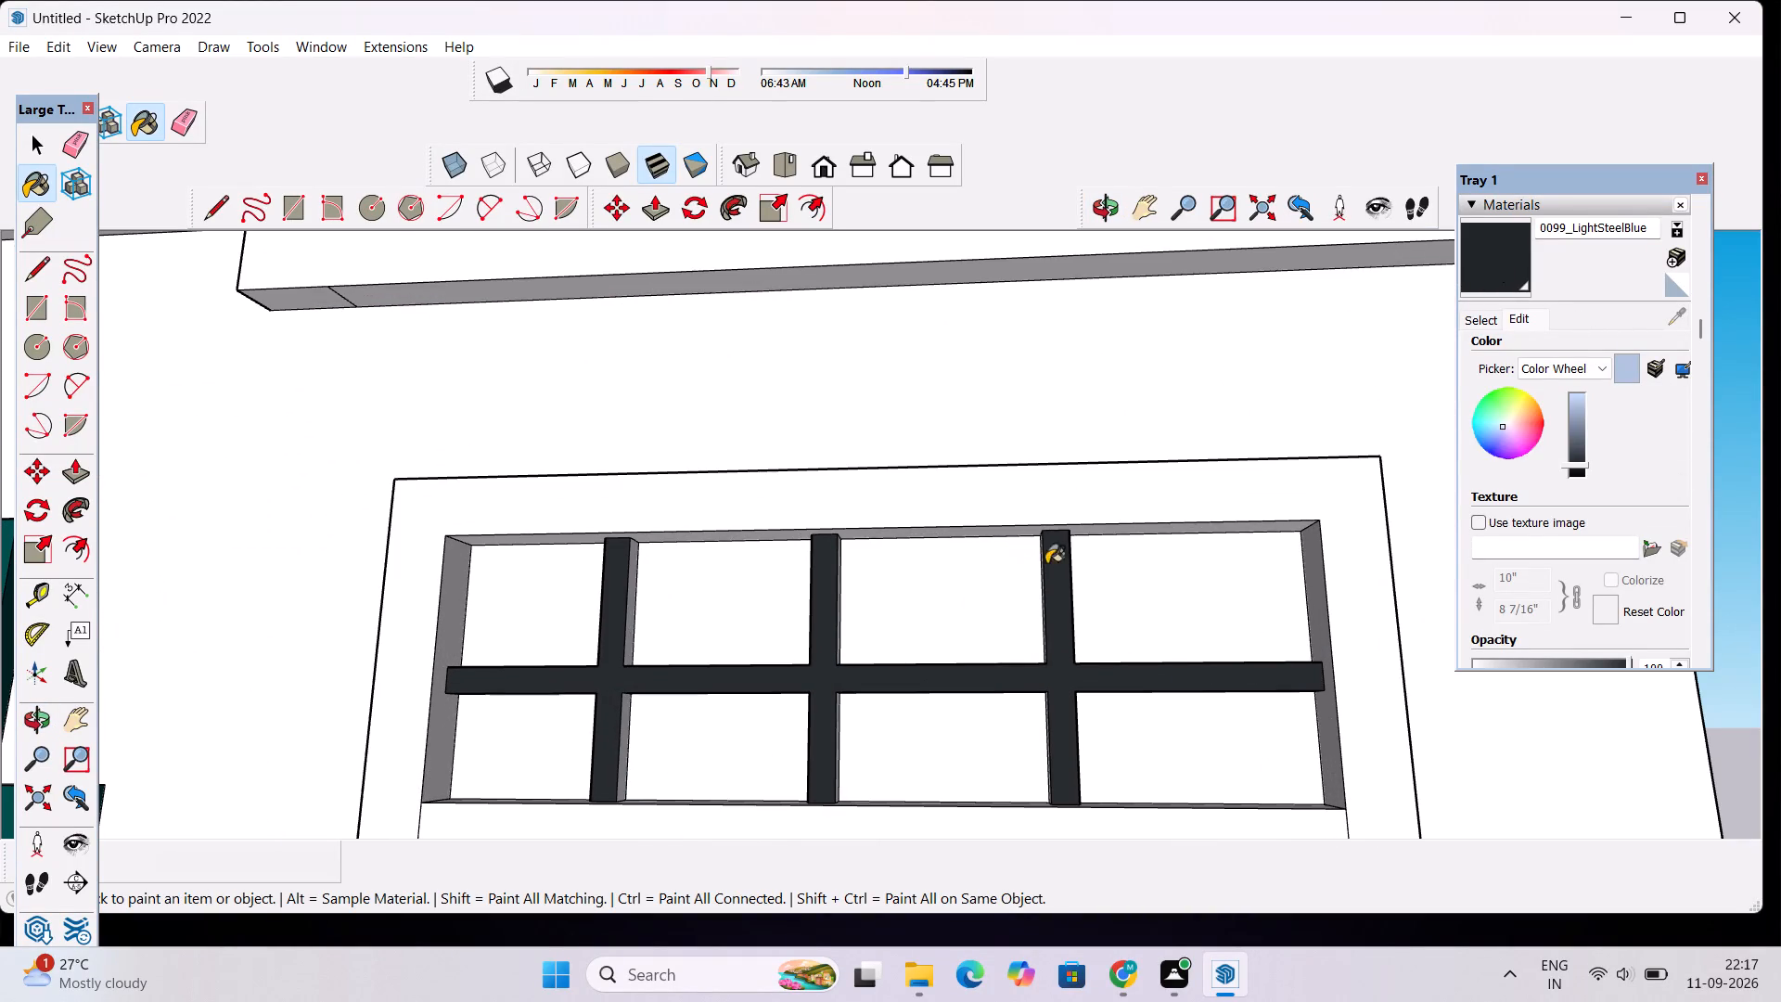
Paint the top reveal and both side reveals of the window above the entrance door with the darkened 0099_LightSteelBlue.
scroll(1115, 564, "up", 4)
left_click(1198, 511)
scroll(1189, 513, "down", 6)
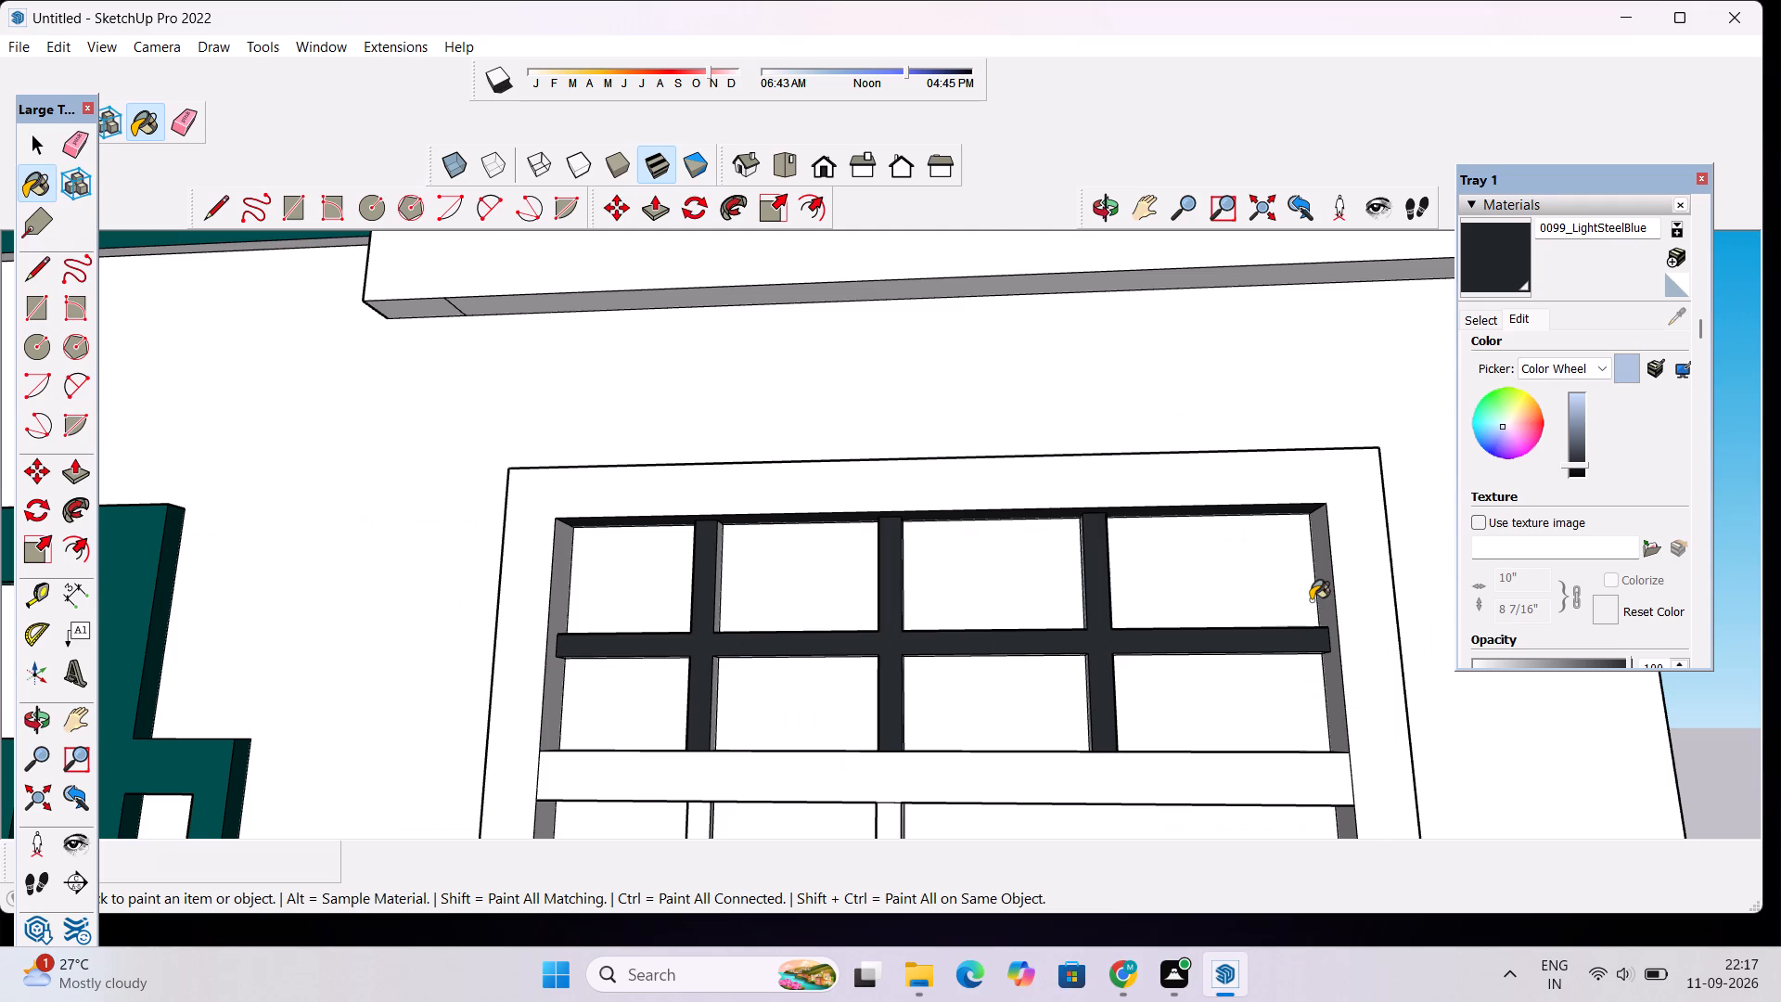
left_click(1332, 597)
scroll(587, 561, "up", 4)
left_click(548, 572)
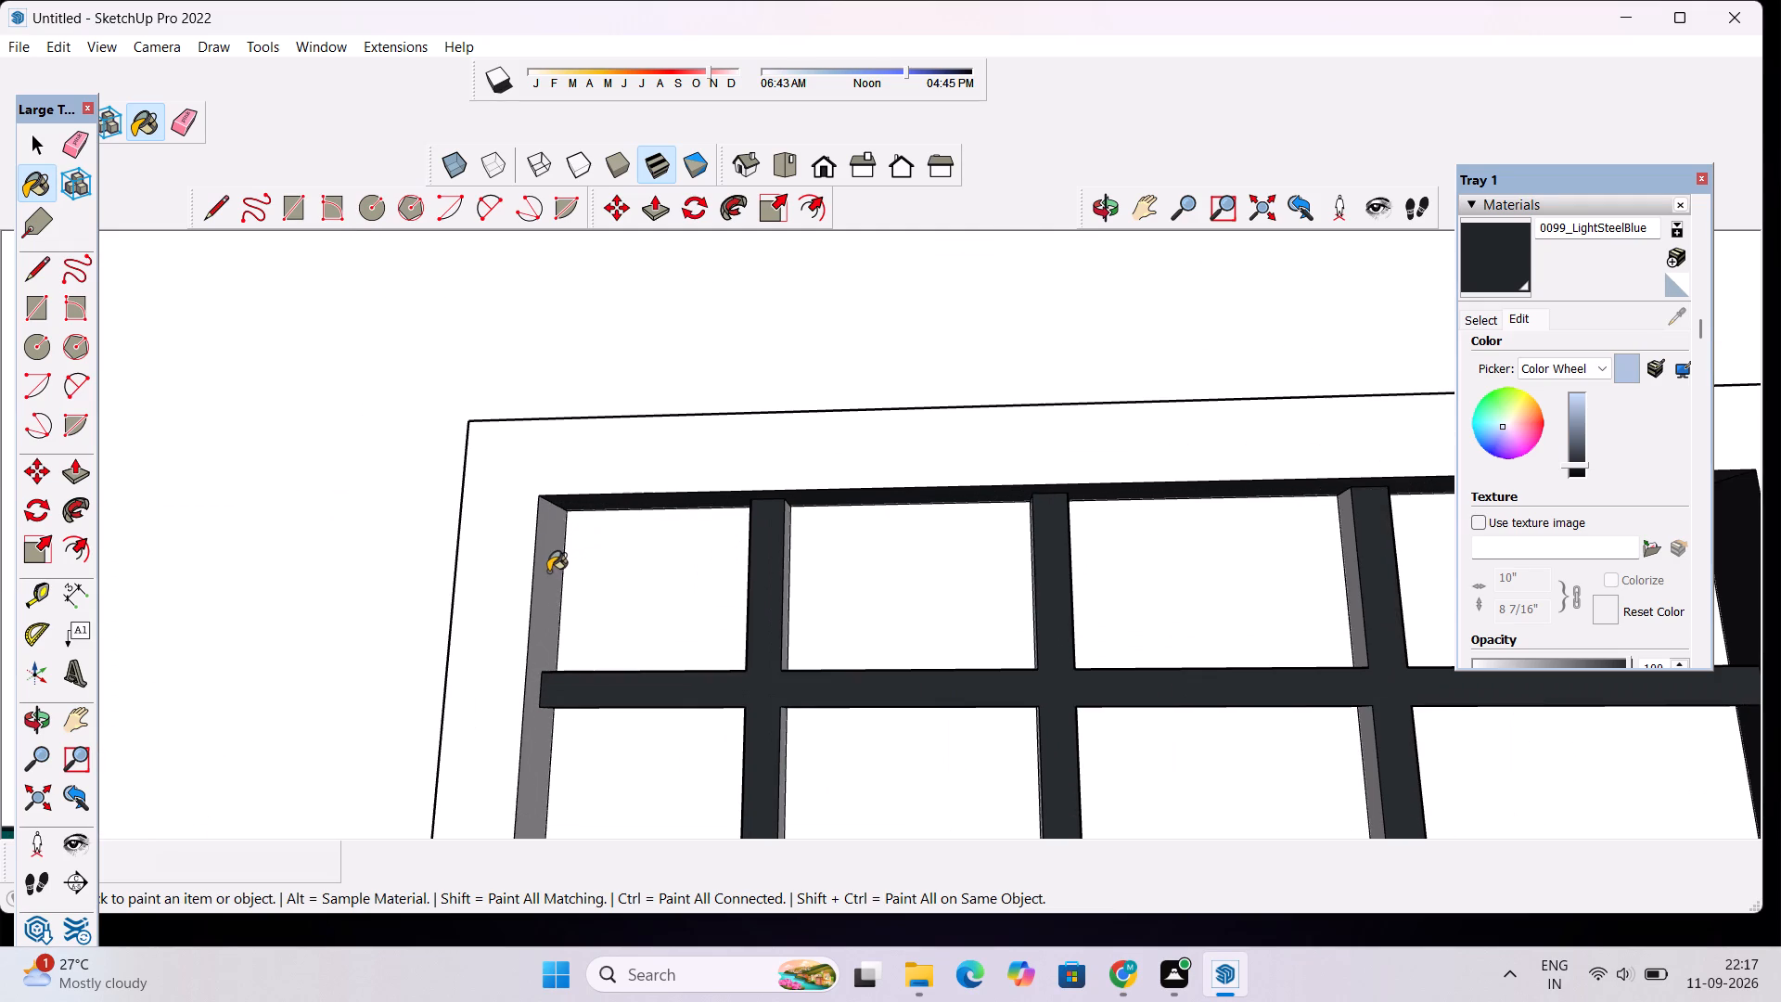
Paint vertical glazing bar sides and the horizontal bar's underside in the door window's first bays with the darkened 0099_LightSteelBlue.
scroll(788, 607, "up", 5)
left_click(785, 602)
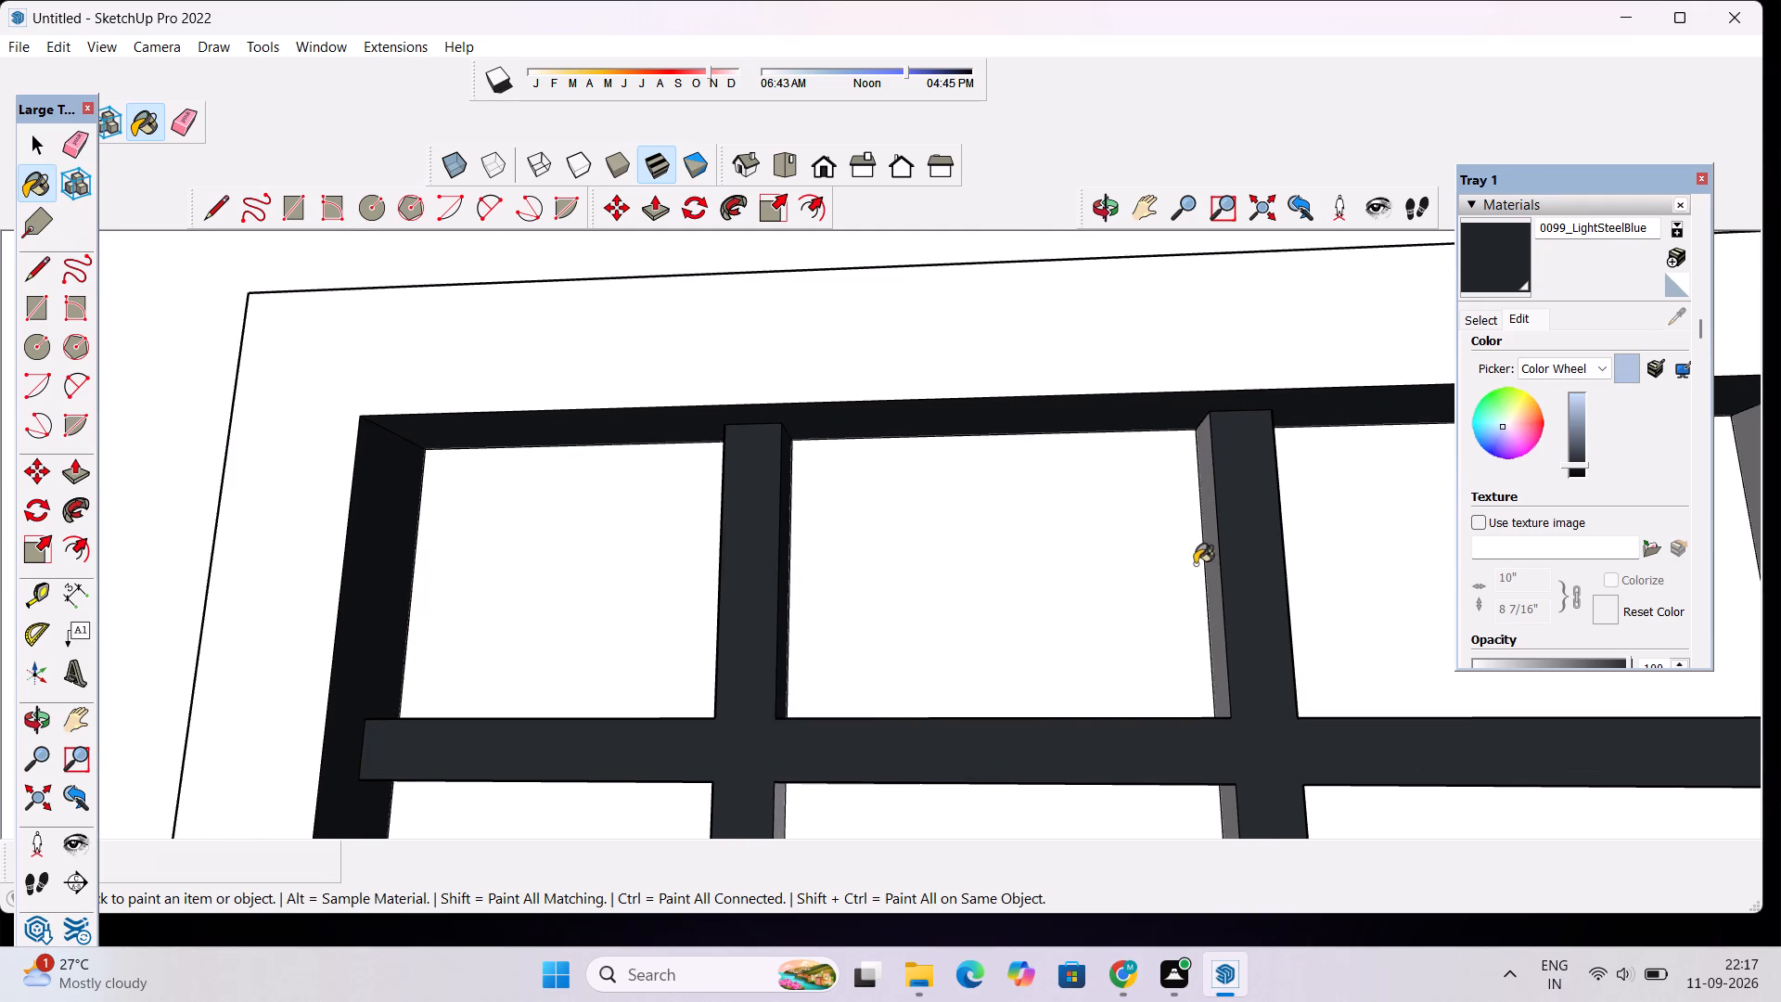
left_click(1208, 561)
scroll(1119, 476, "down", 9)
scroll(984, 706, "up", 5)
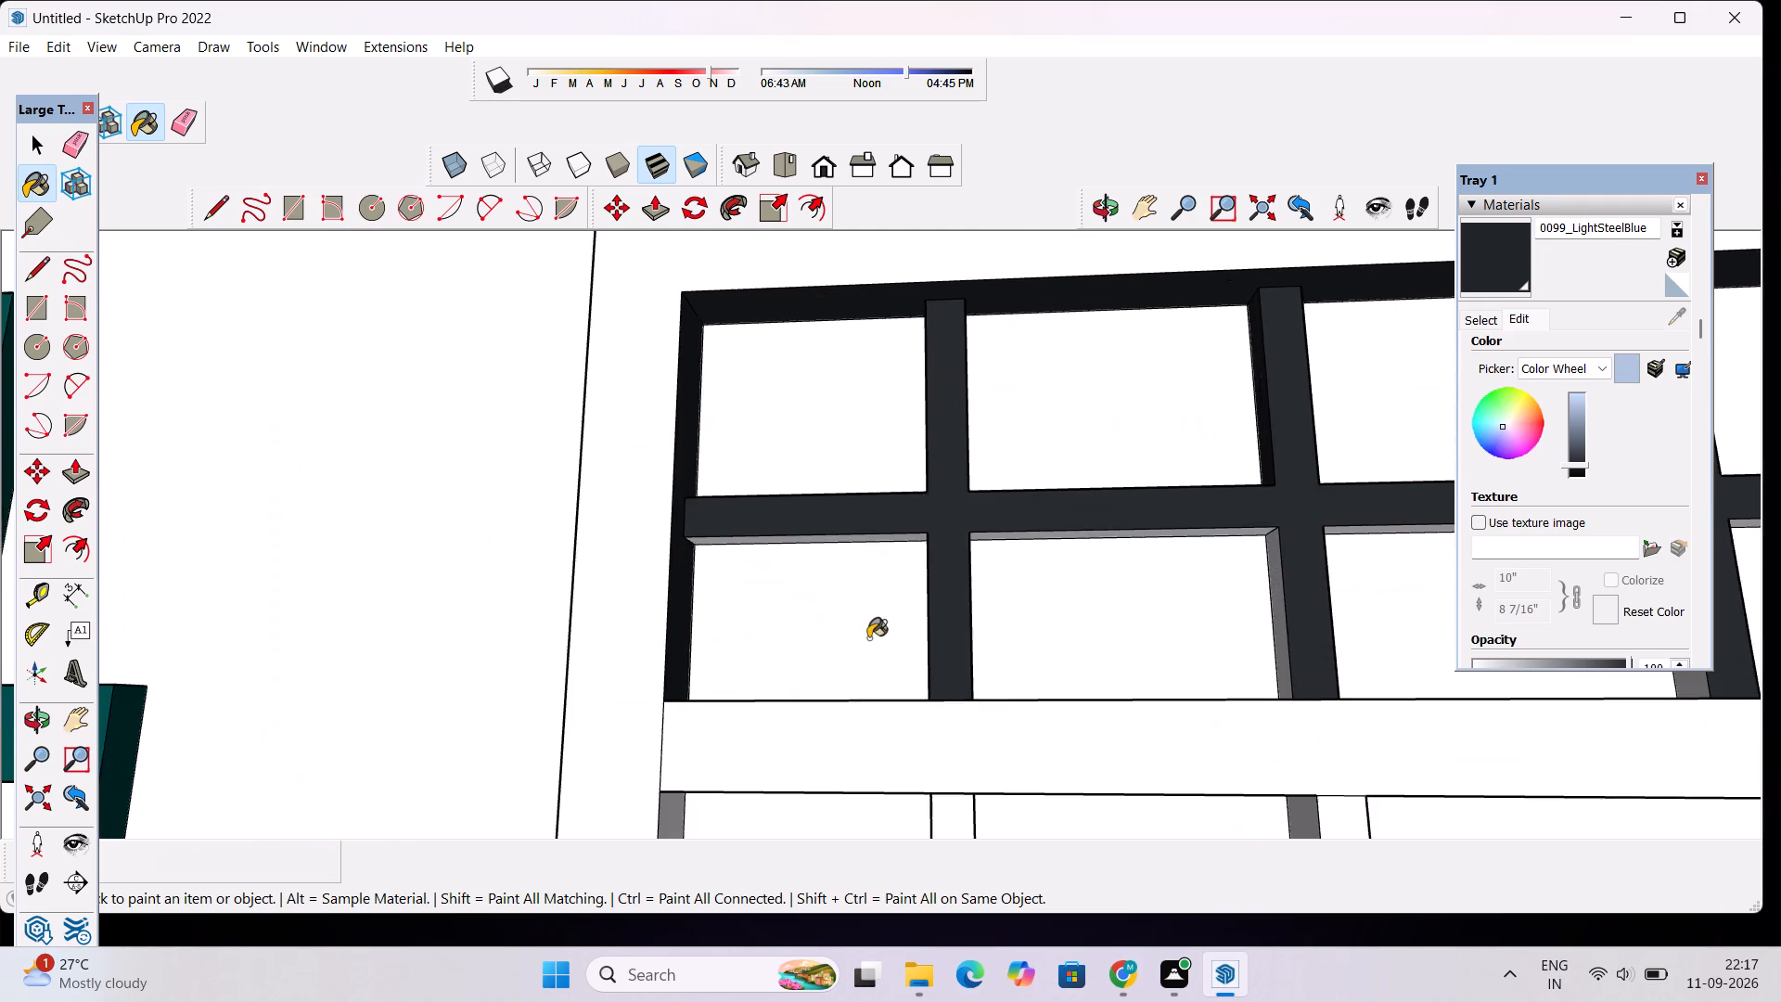
scroll(868, 638, "up", 6)
left_click(947, 449)
left_click(1086, 445)
scroll(875, 589, "up", 2)
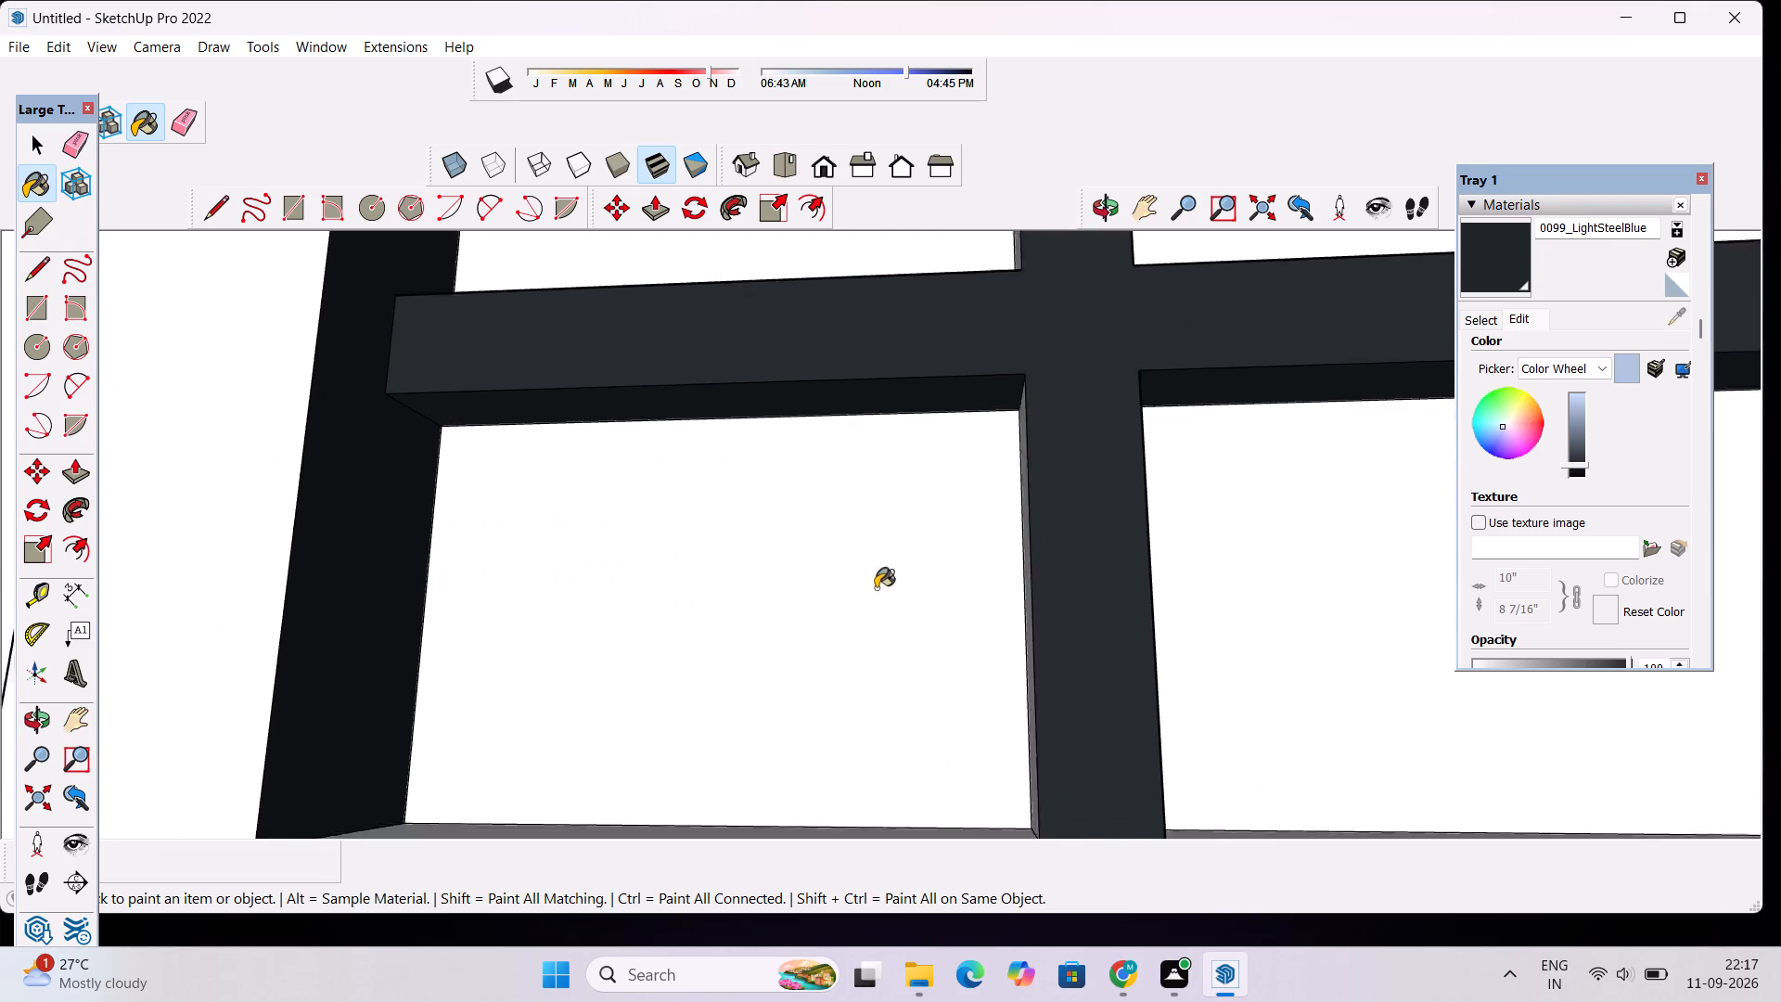
scroll(876, 588, "up", 5)
left_click(1079, 502)
scroll(1085, 488, "down", 9)
scroll(1194, 607, "up", 4)
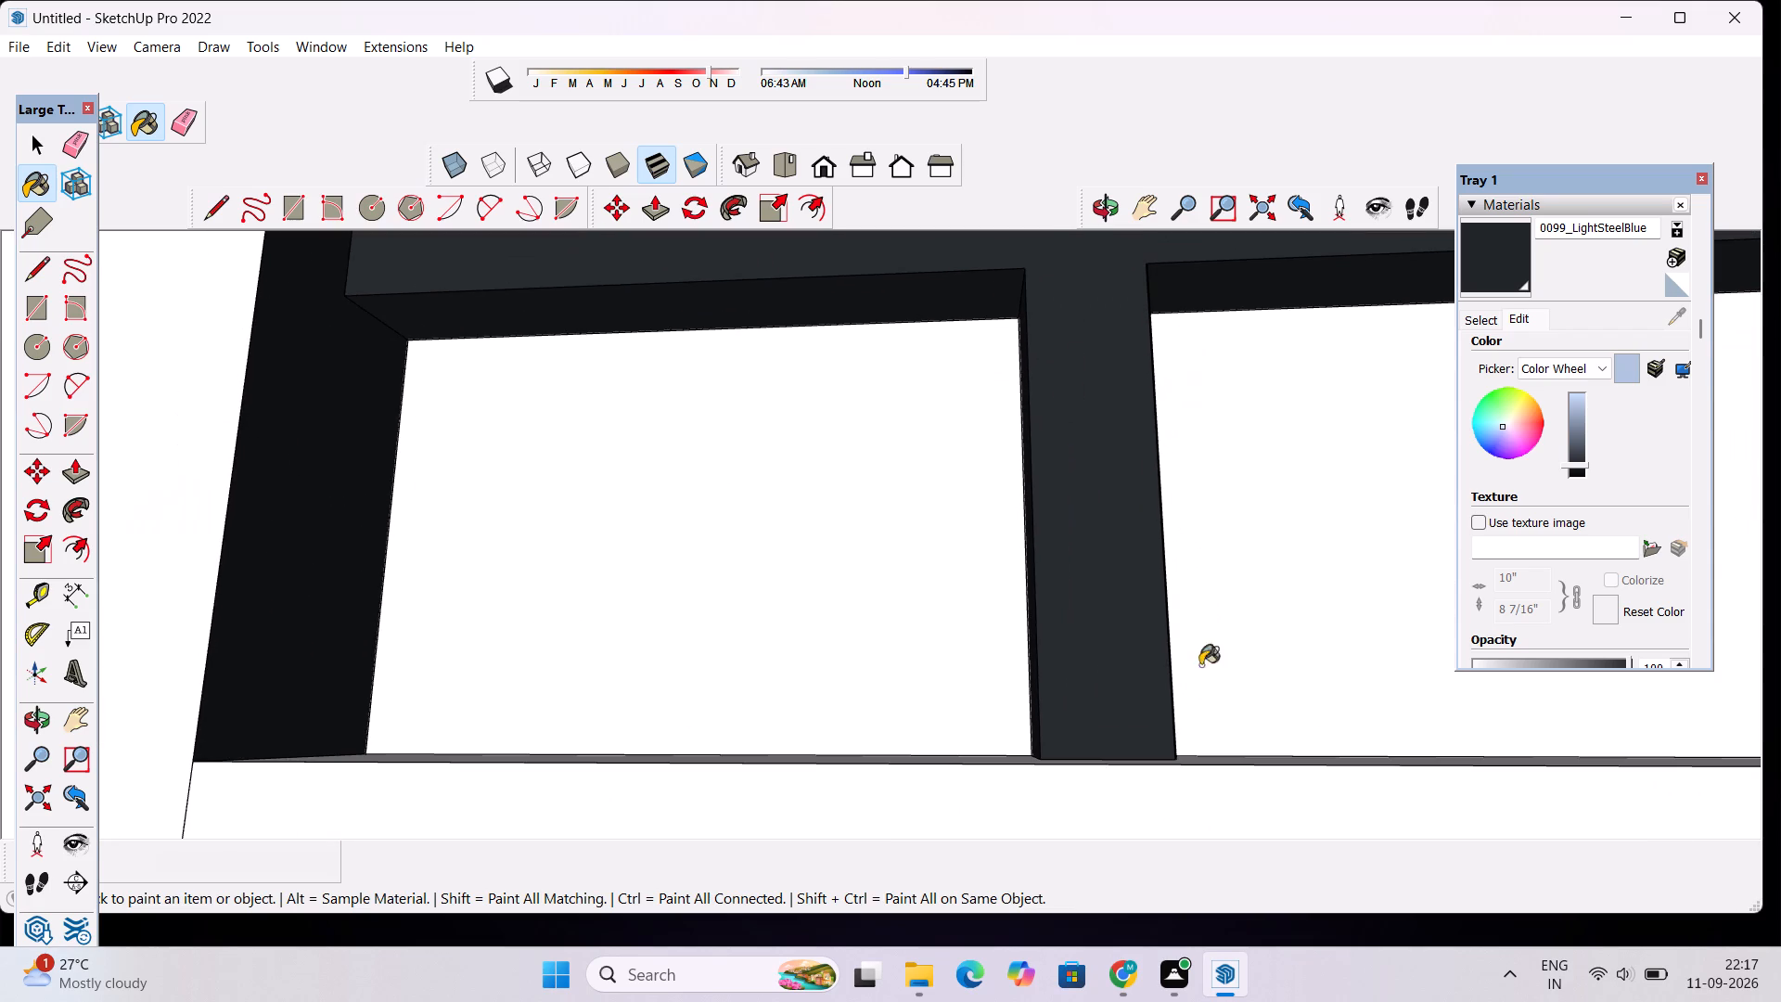
Paint the bottom sill of the window above the door and the adjoining glazing bar side with the darkened 0099_LightSteelBlue.
left_click(1224, 763)
scroll(1224, 753, "up", 8)
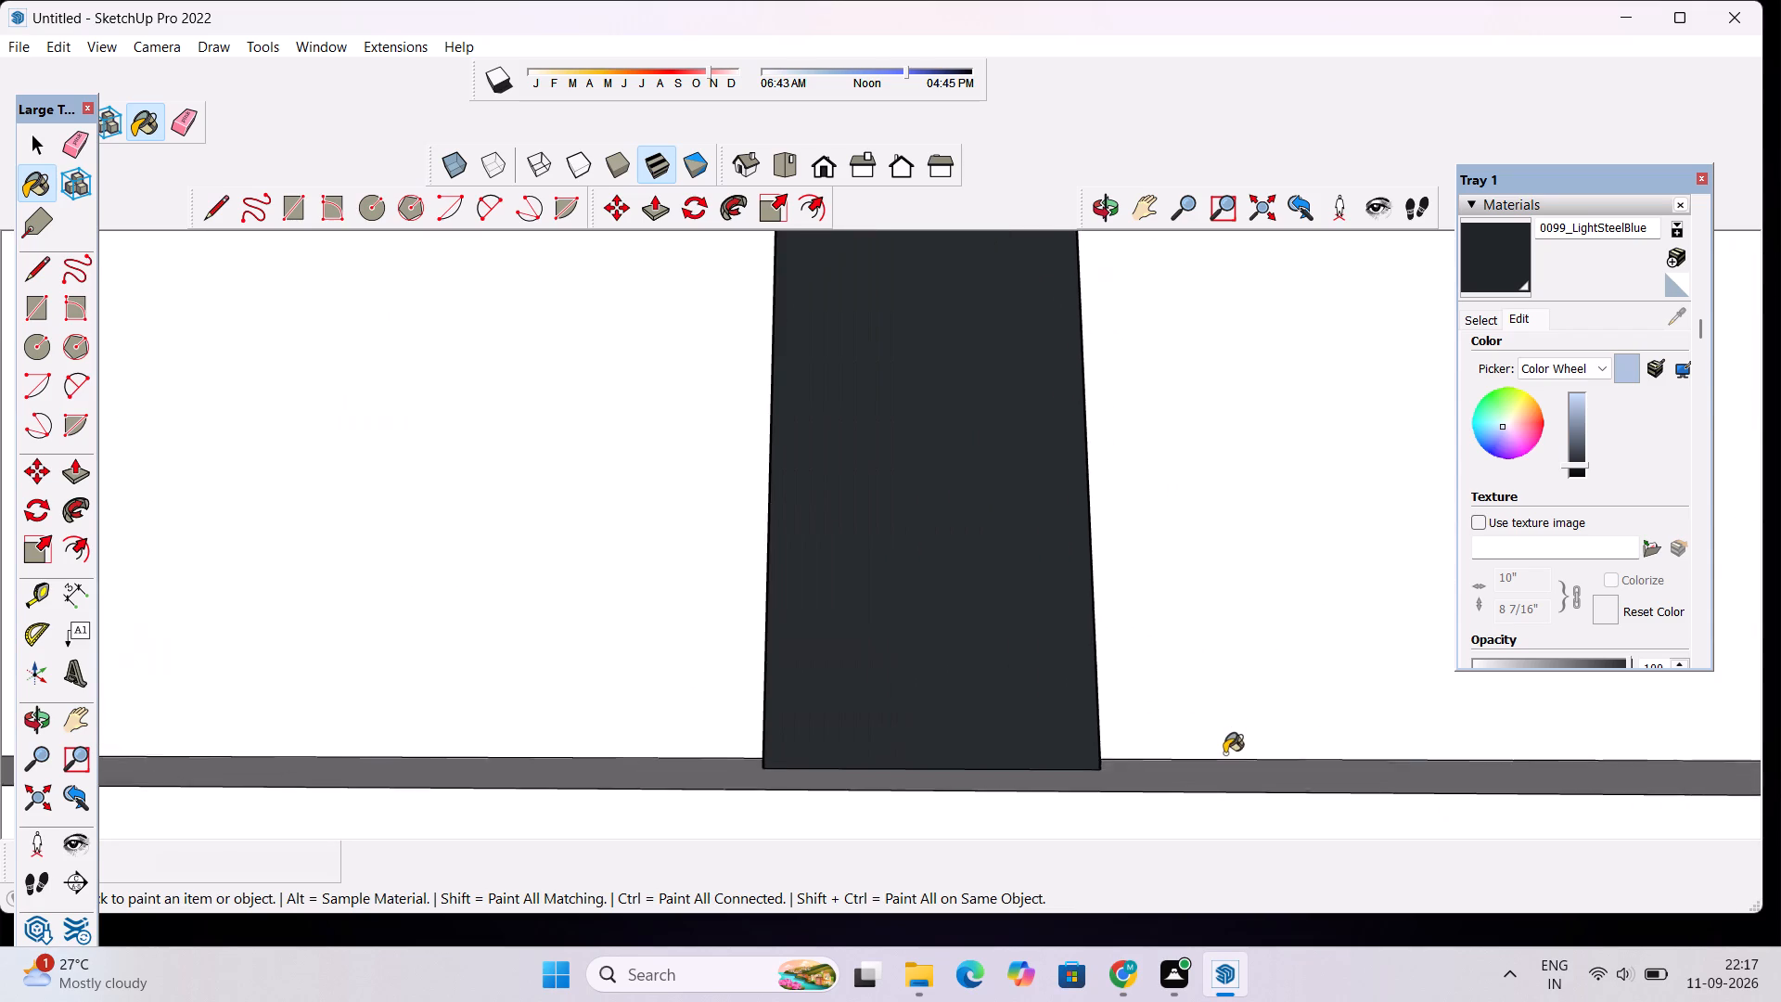
scroll(1224, 753, "up", 2)
left_click(1220, 791)
scroll(1130, 715, "up", 11)
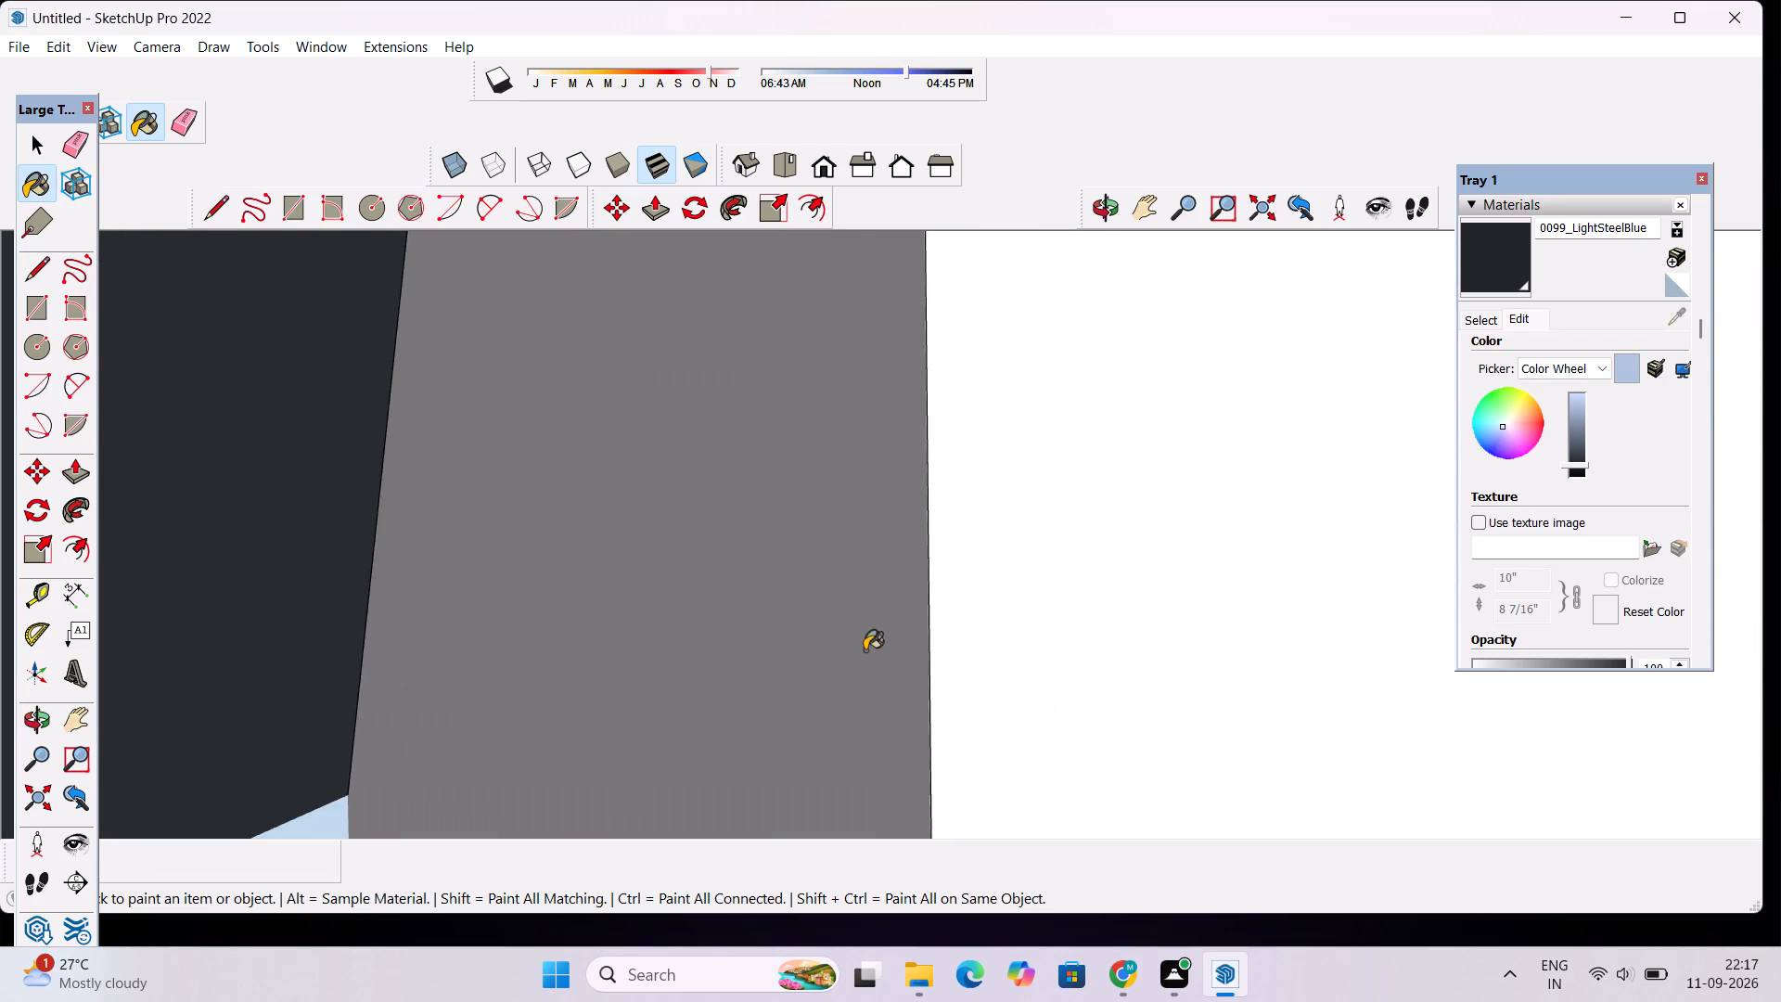
left_click(865, 650)
scroll(830, 563, "down", 20)
scroll(830, 563, "down", 4)
scroll(929, 504, "down", 3)
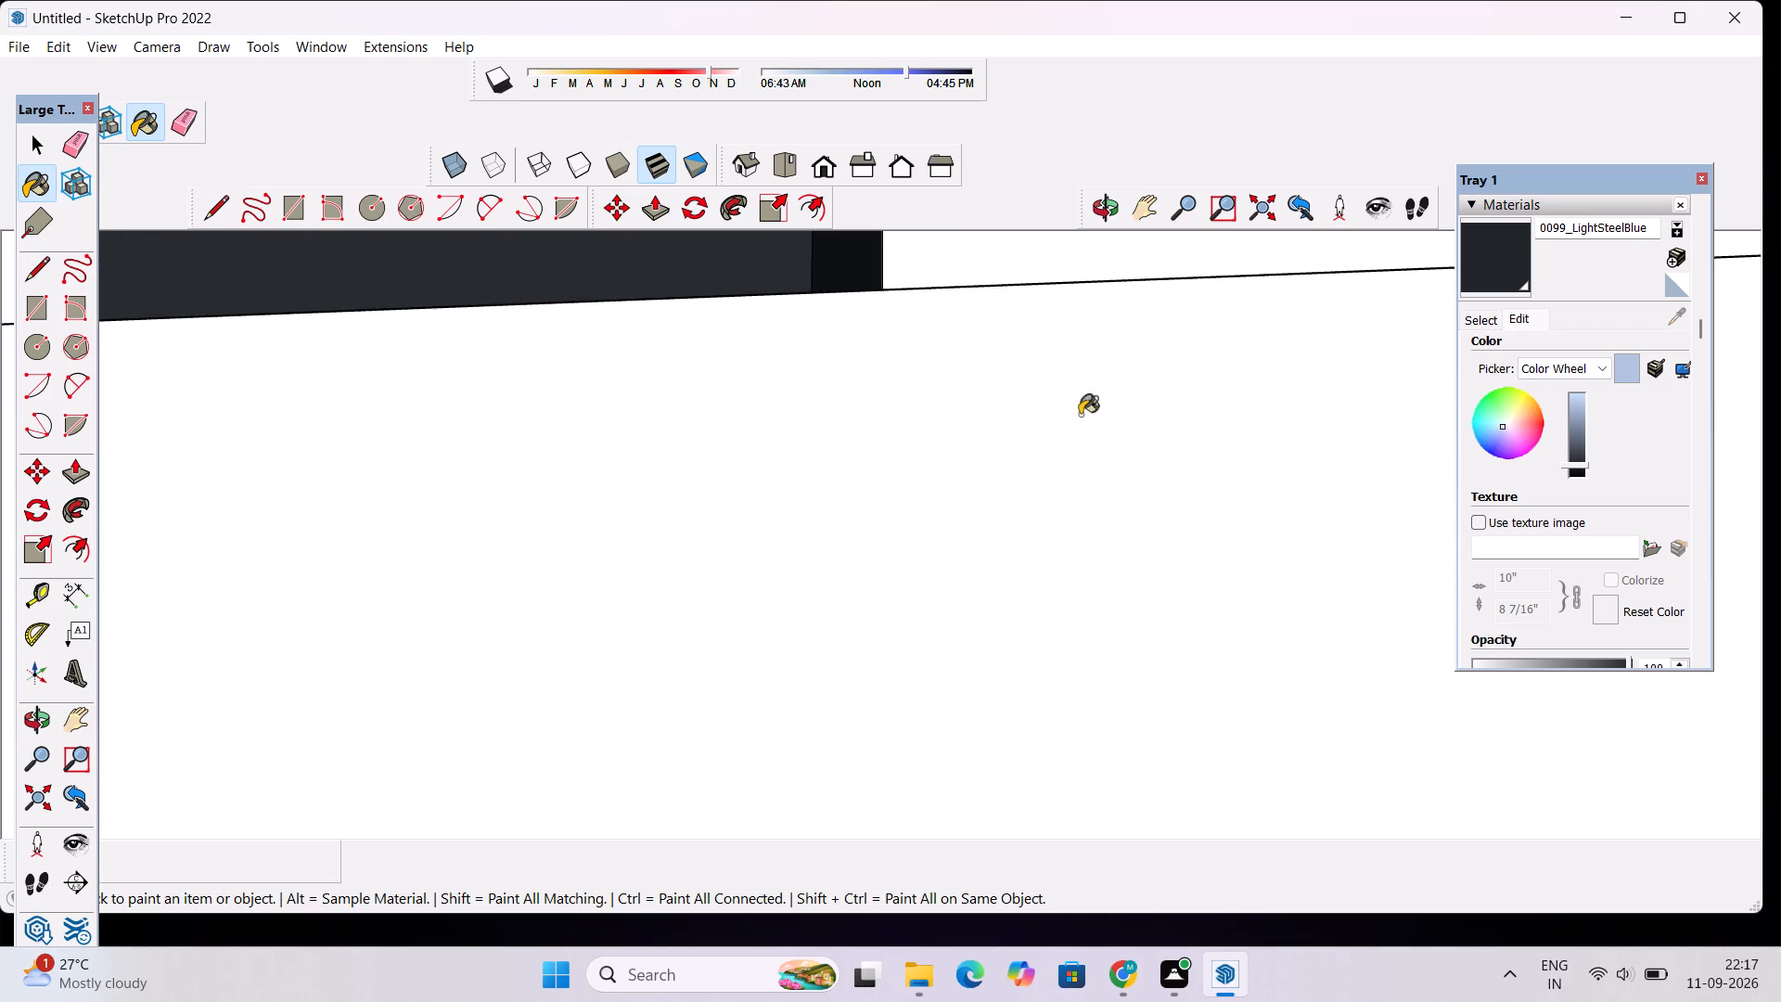
Paint the remaining unpainted left sides of the door window's vertical glazing bars with the darkened 0099_LightSteelBlue.
left_click(1091, 224)
left_click_drag(1049, 379, 1053, 421)
scroll(1053, 421, "down", 2)
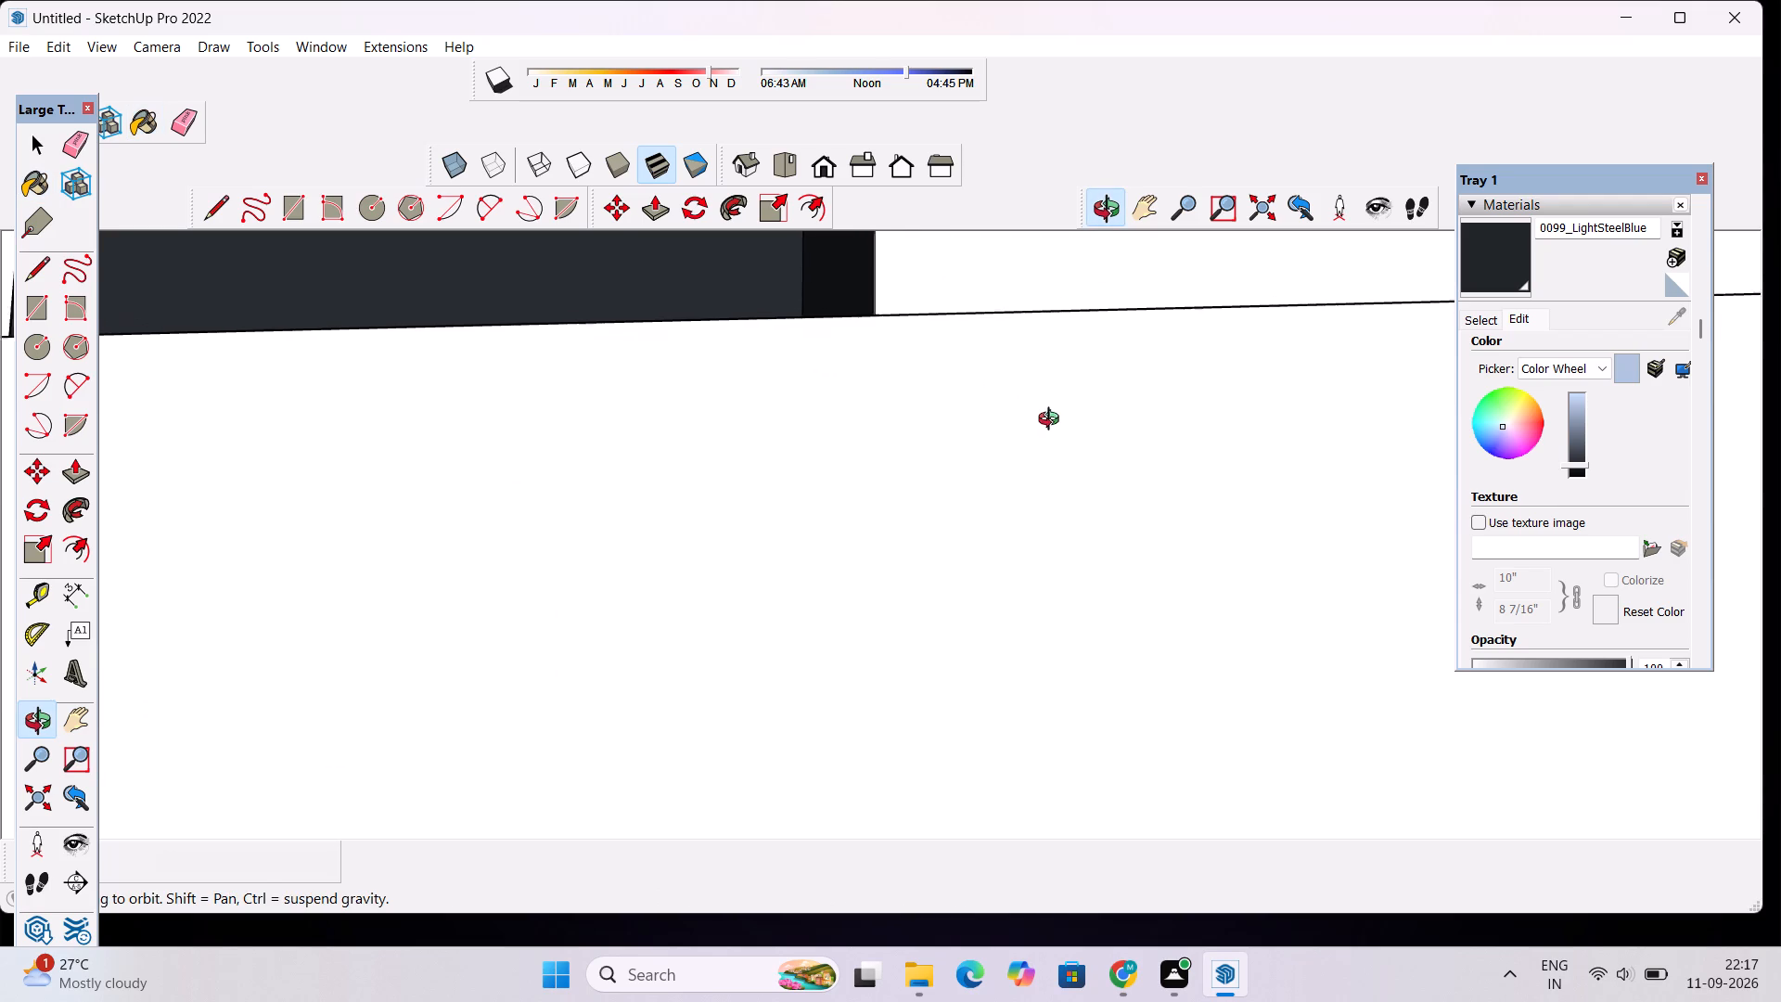
scroll(1053, 421, "down", 20)
scroll(1053, 421, "down", 20)
scroll(1053, 421, "down", 17)
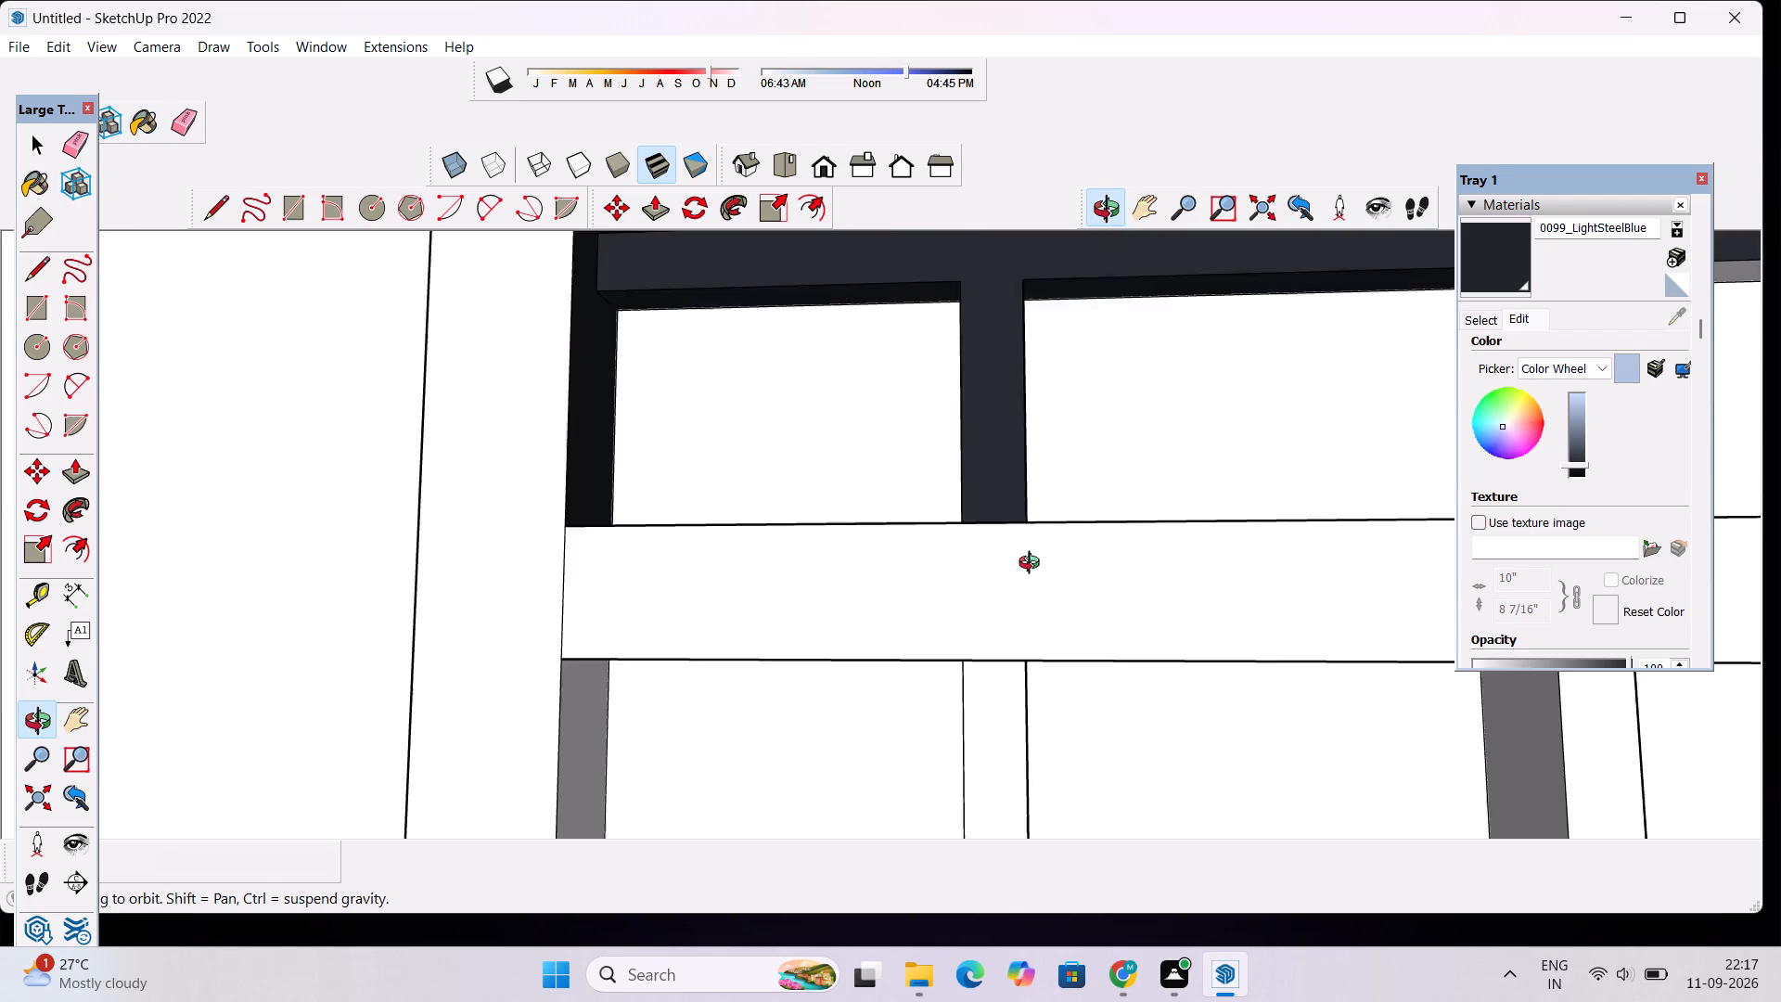
scroll(1033, 565, "down", 9)
scroll(1211, 526, "up", 3)
left_click_drag(1212, 526, 1402, 606)
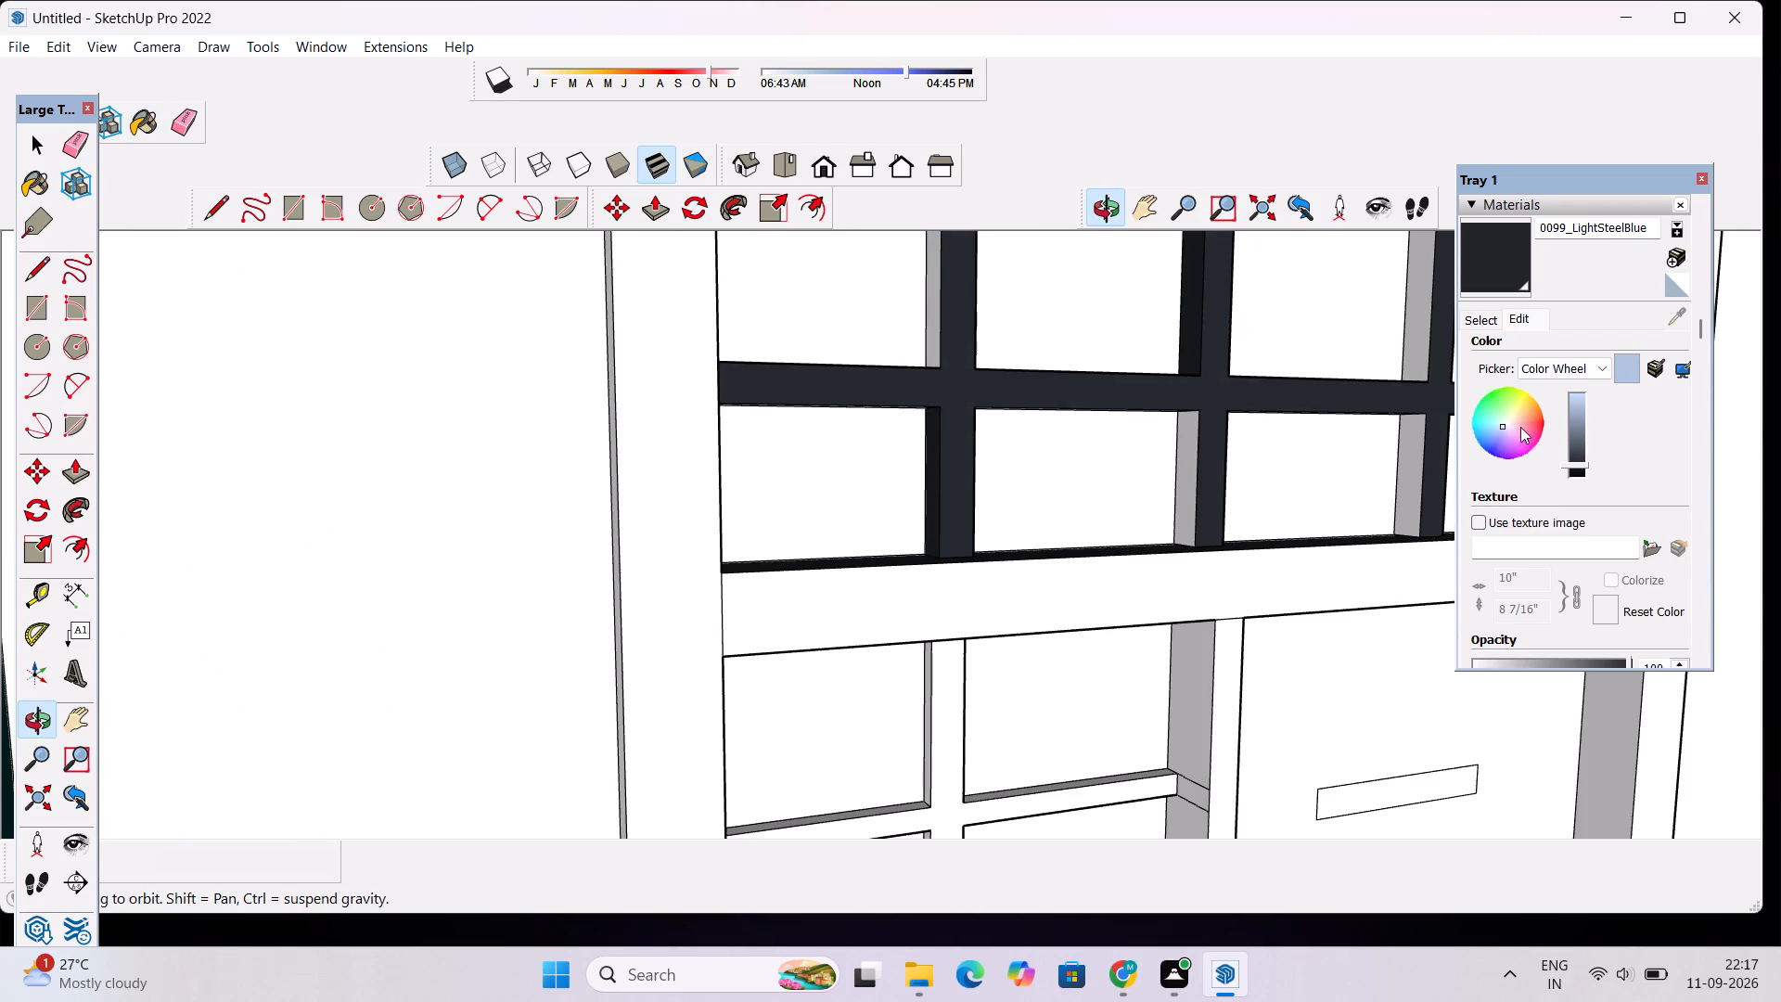
left_click(1502, 255)
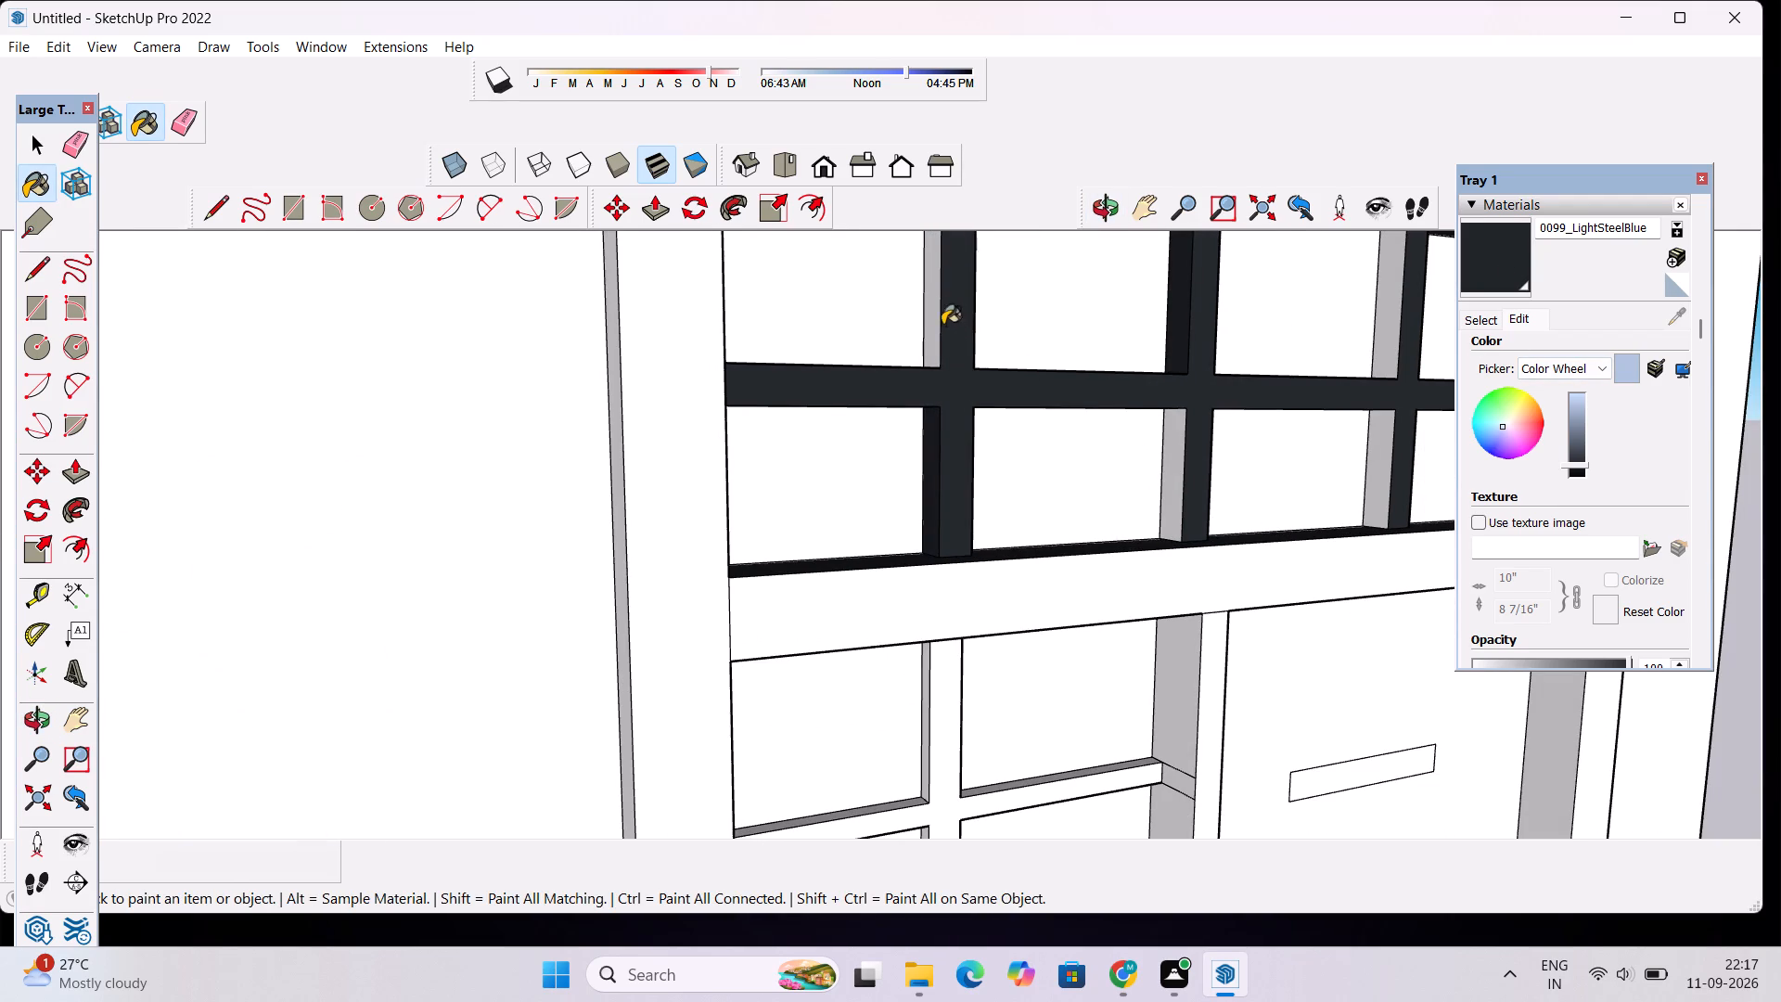
left_click(930, 320)
left_click(1168, 453)
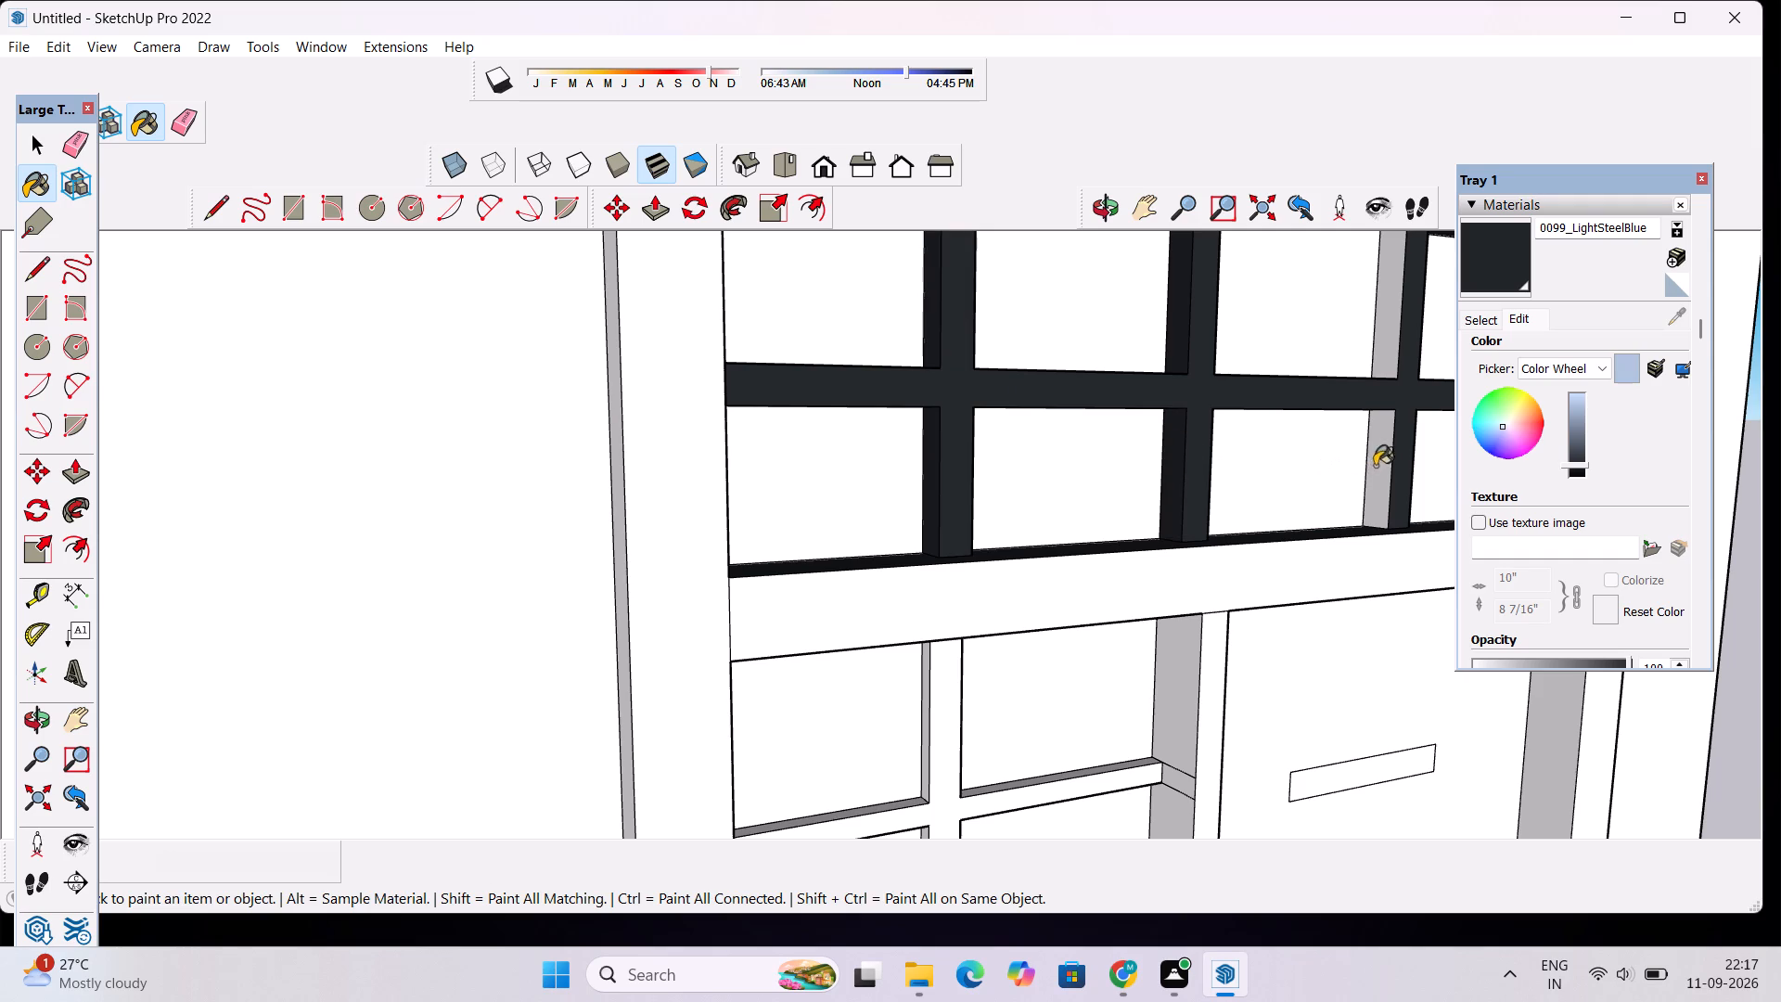
left_click(1375, 466)
left_click(1388, 331)
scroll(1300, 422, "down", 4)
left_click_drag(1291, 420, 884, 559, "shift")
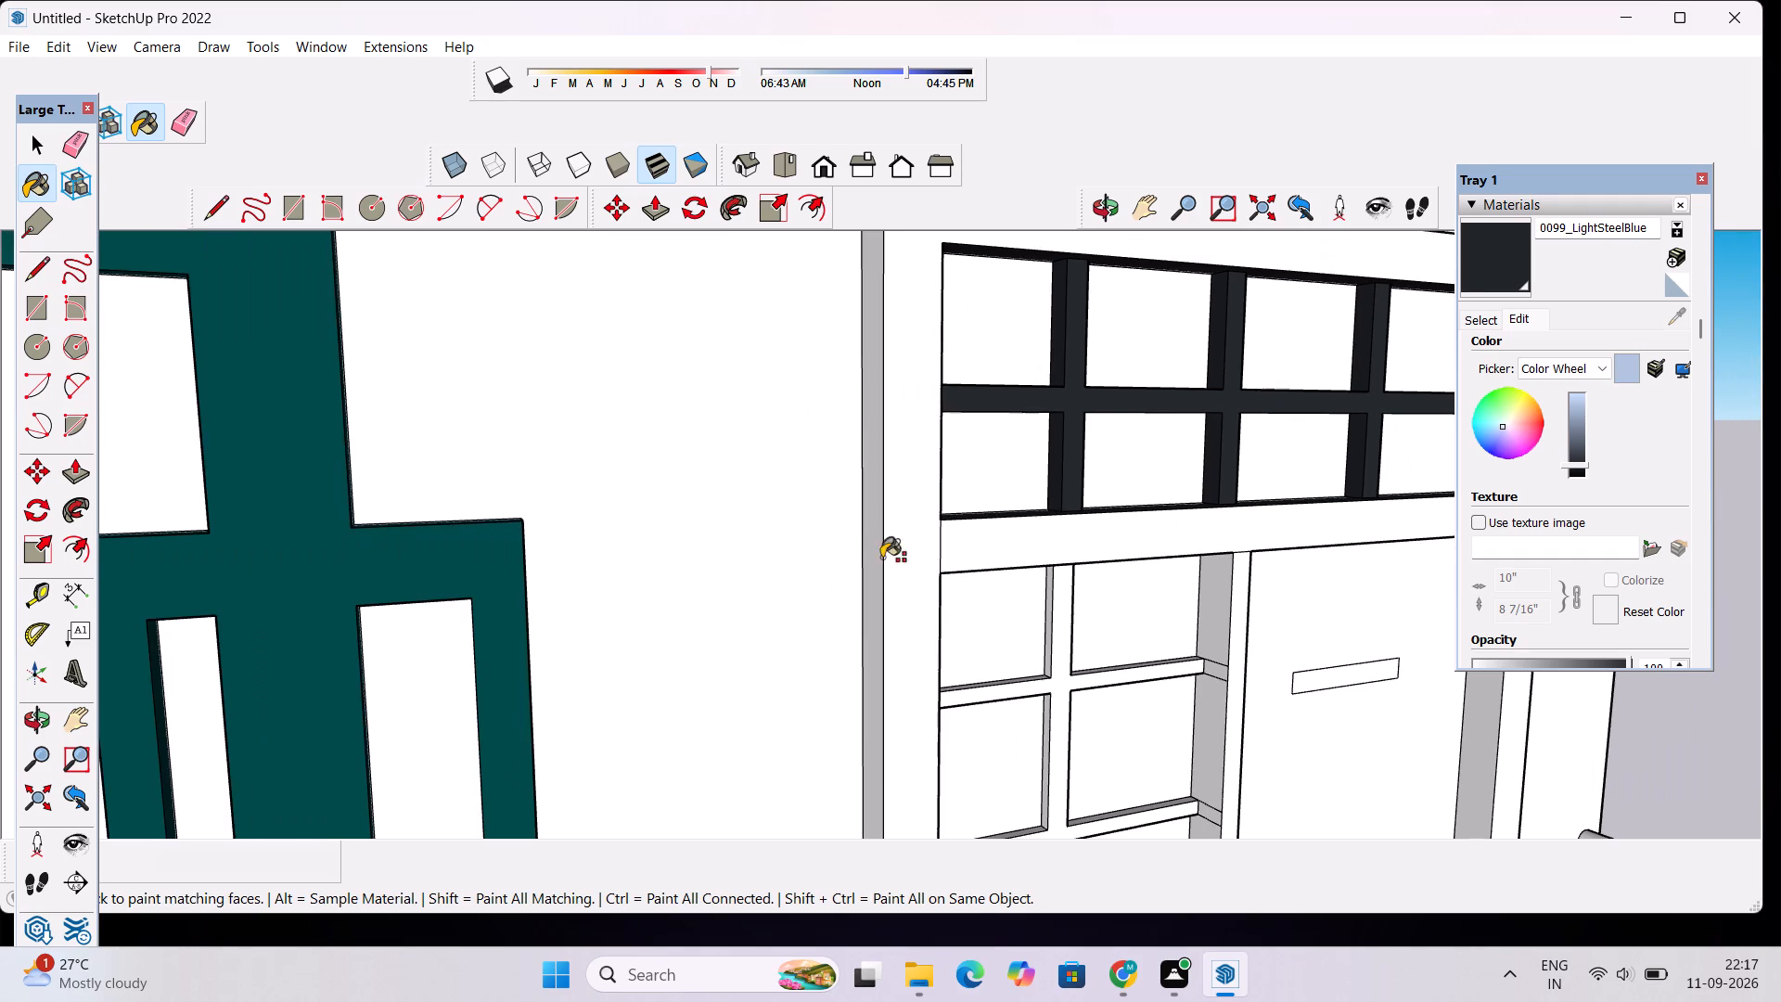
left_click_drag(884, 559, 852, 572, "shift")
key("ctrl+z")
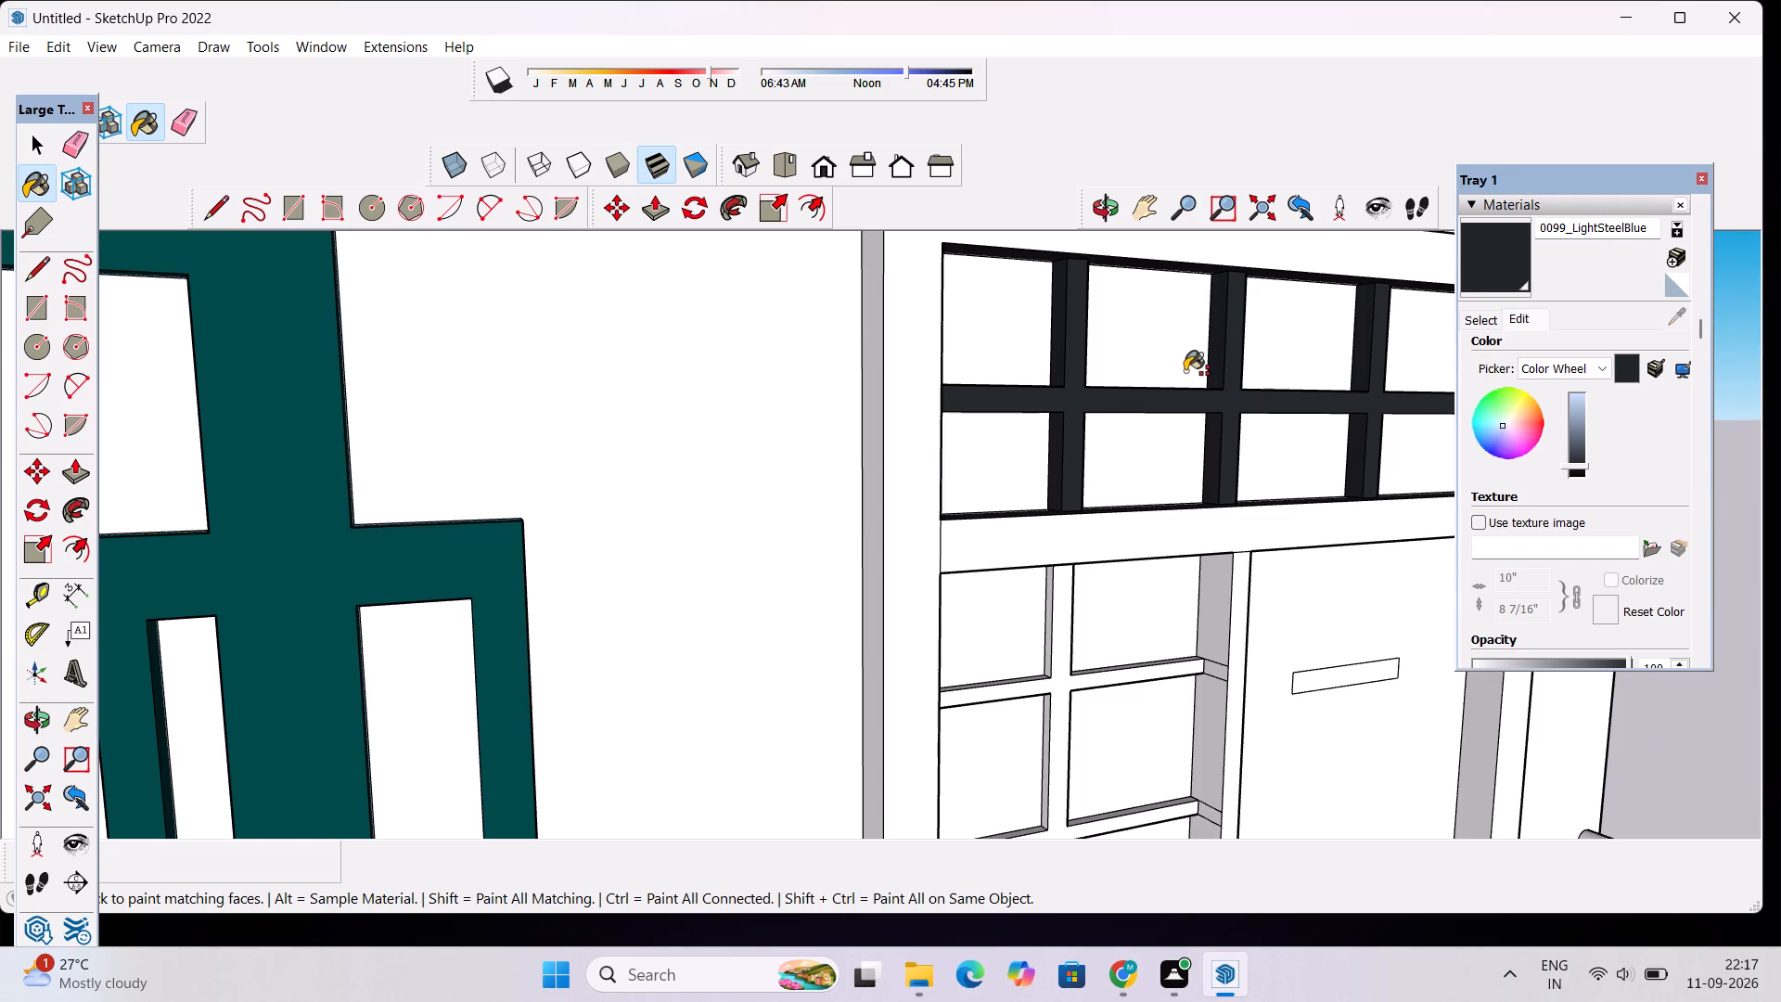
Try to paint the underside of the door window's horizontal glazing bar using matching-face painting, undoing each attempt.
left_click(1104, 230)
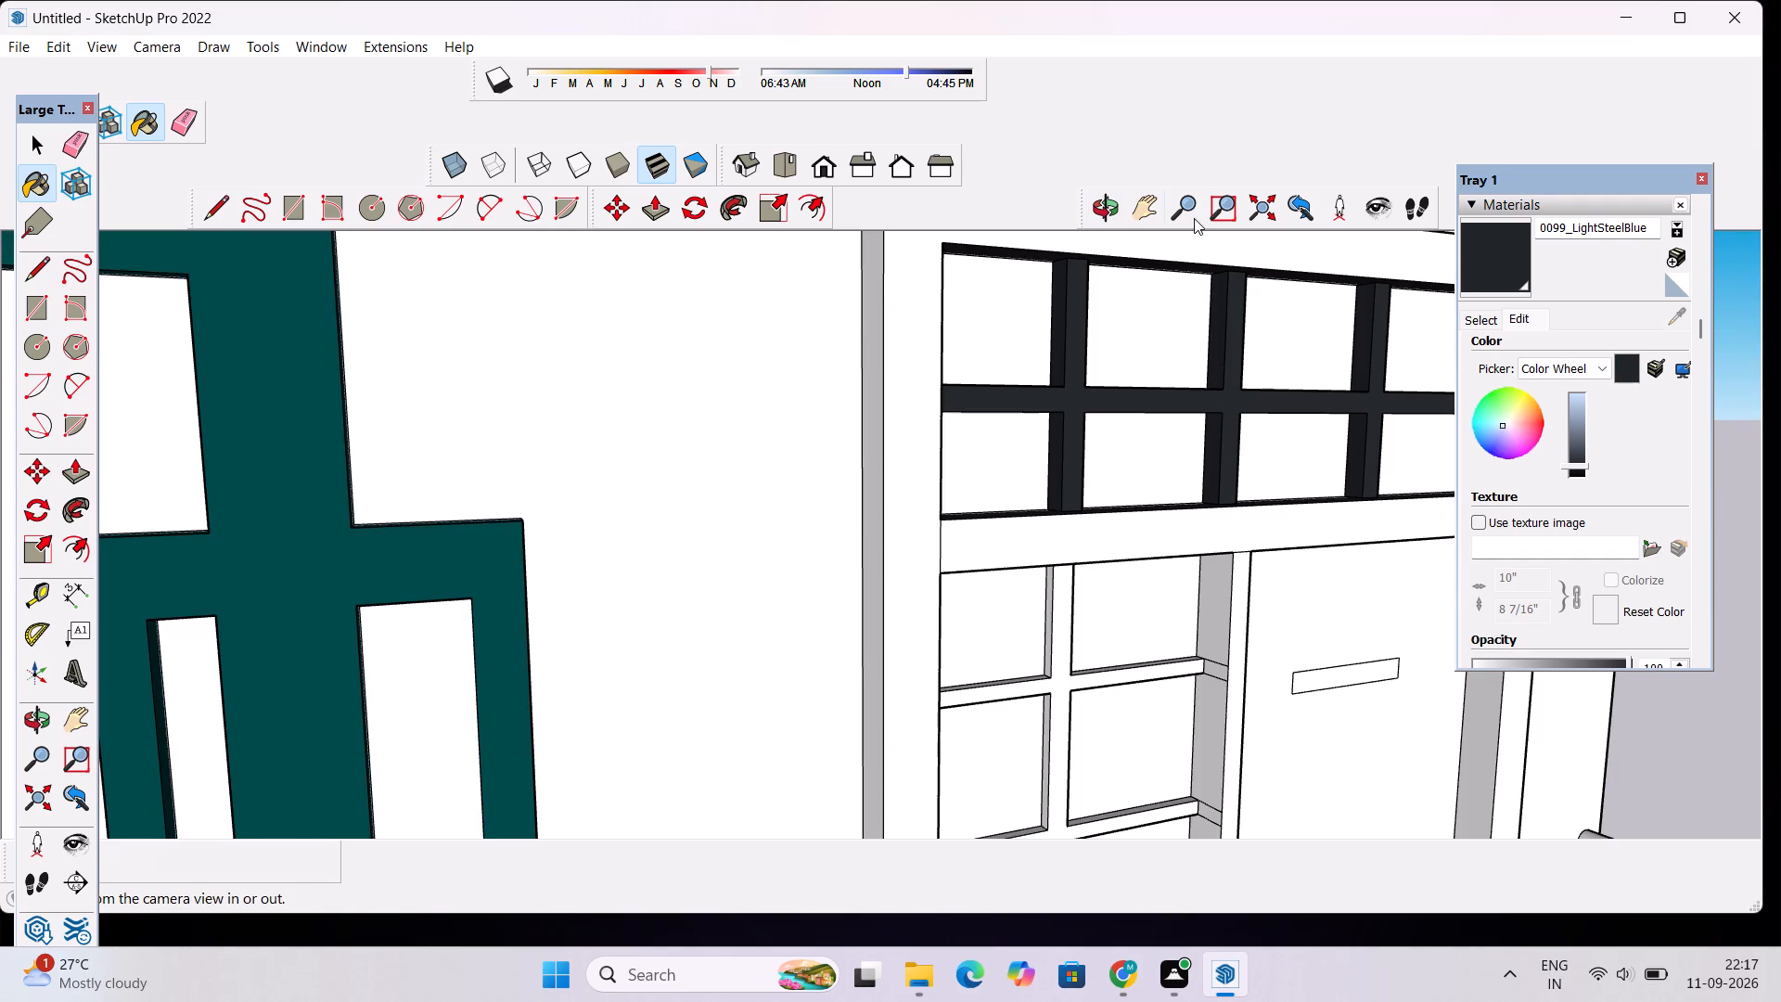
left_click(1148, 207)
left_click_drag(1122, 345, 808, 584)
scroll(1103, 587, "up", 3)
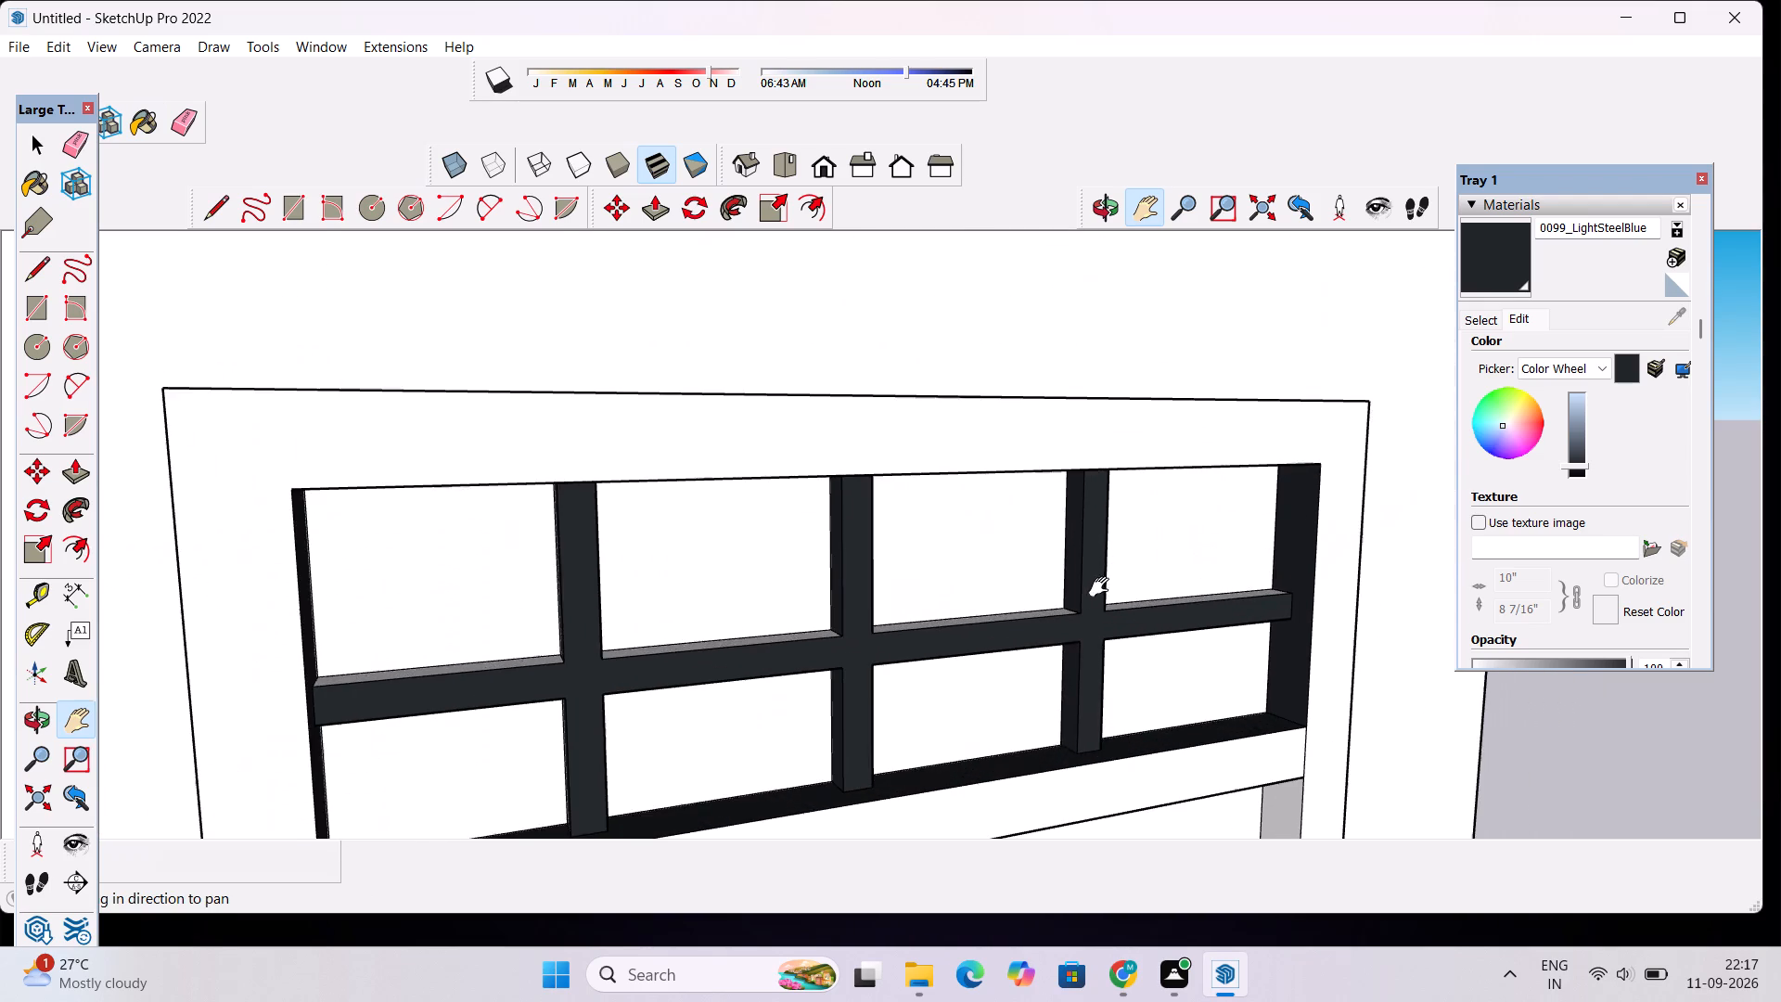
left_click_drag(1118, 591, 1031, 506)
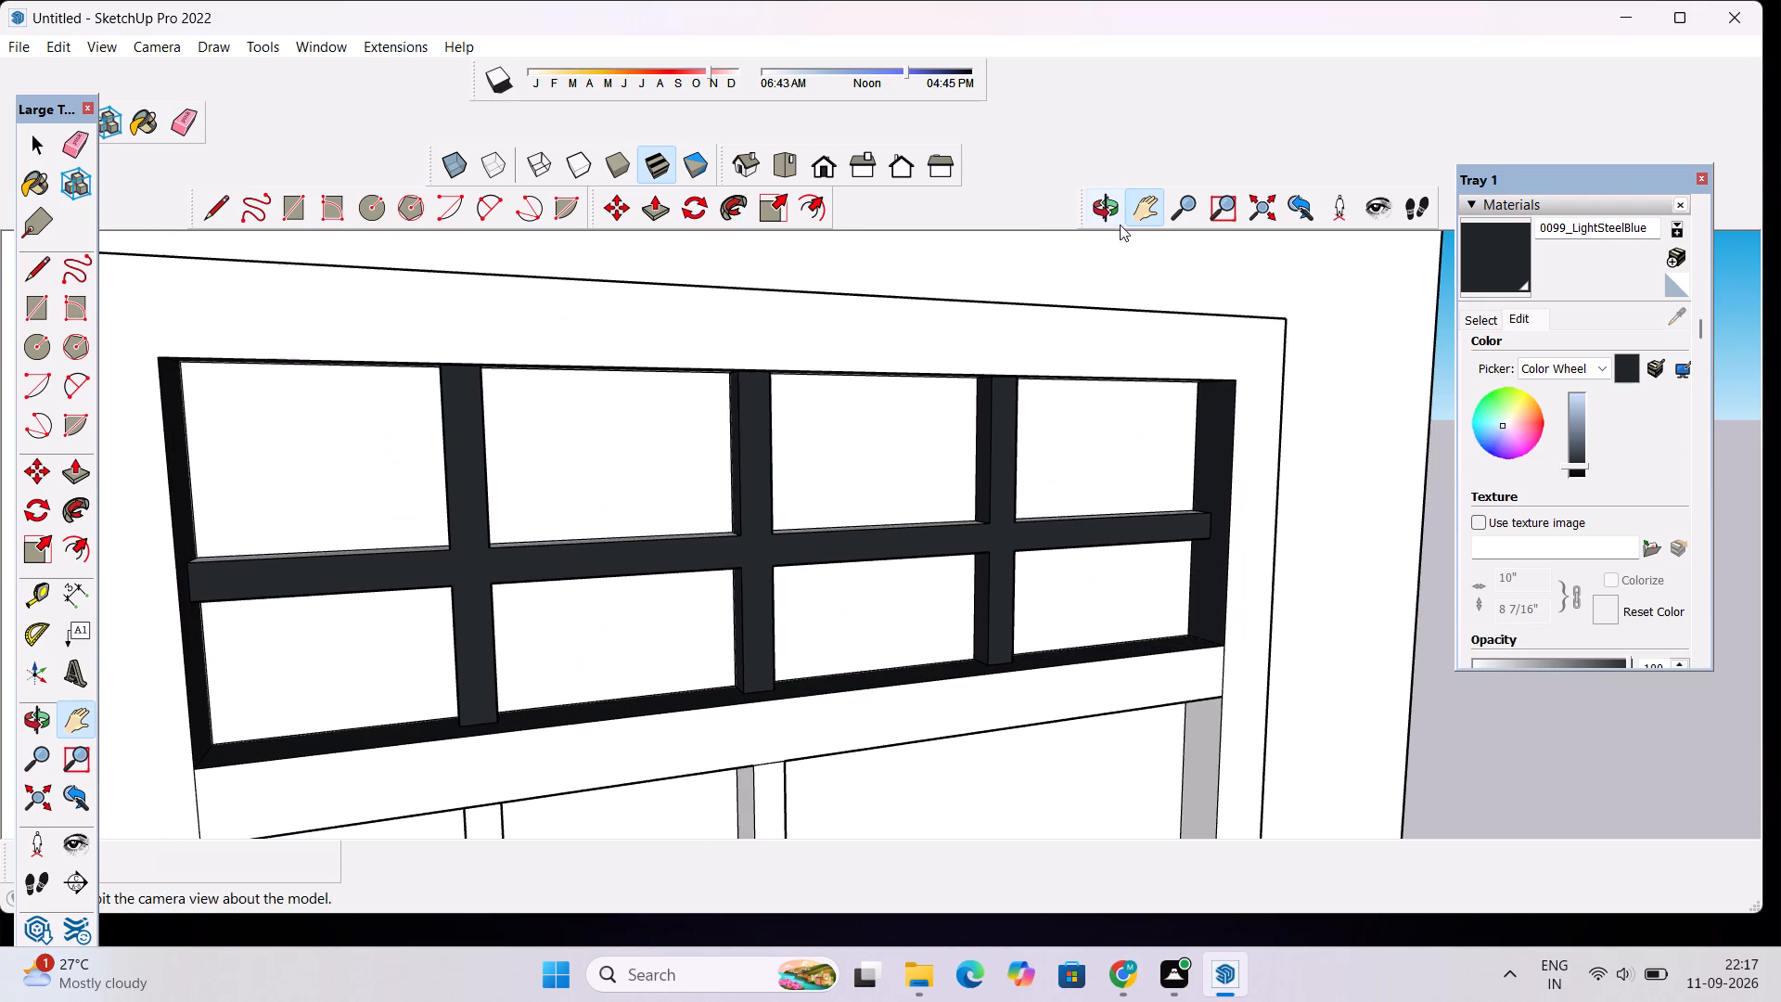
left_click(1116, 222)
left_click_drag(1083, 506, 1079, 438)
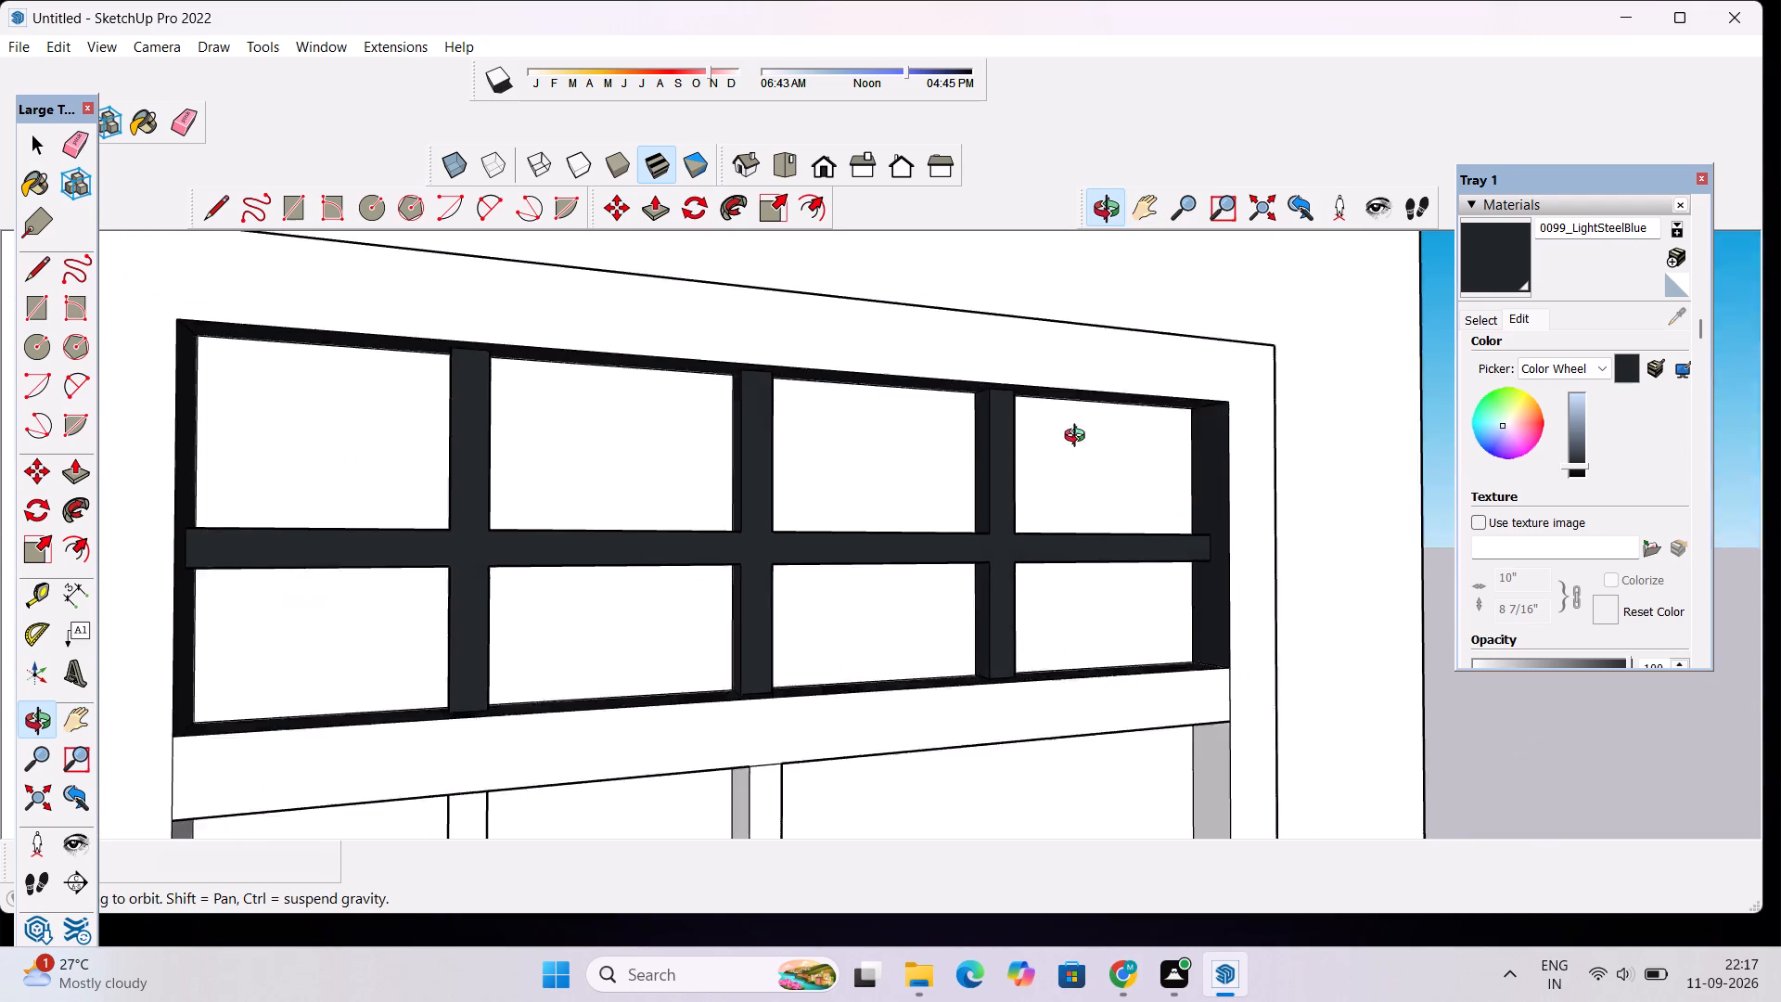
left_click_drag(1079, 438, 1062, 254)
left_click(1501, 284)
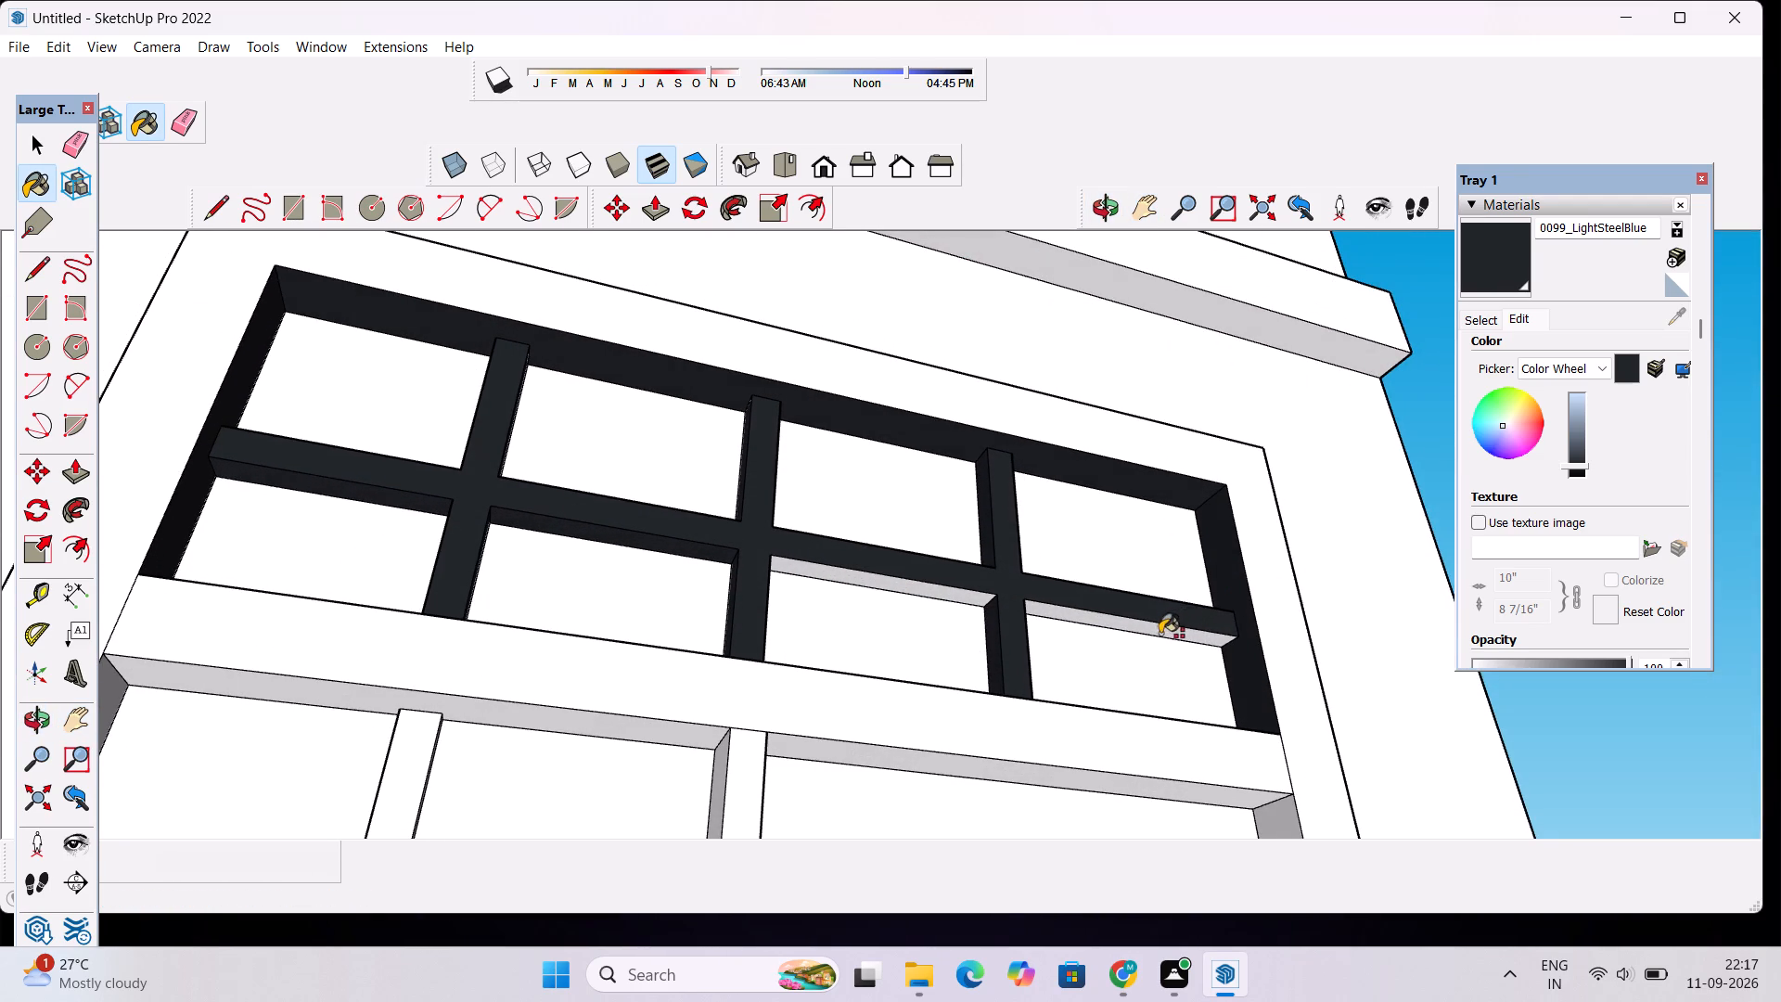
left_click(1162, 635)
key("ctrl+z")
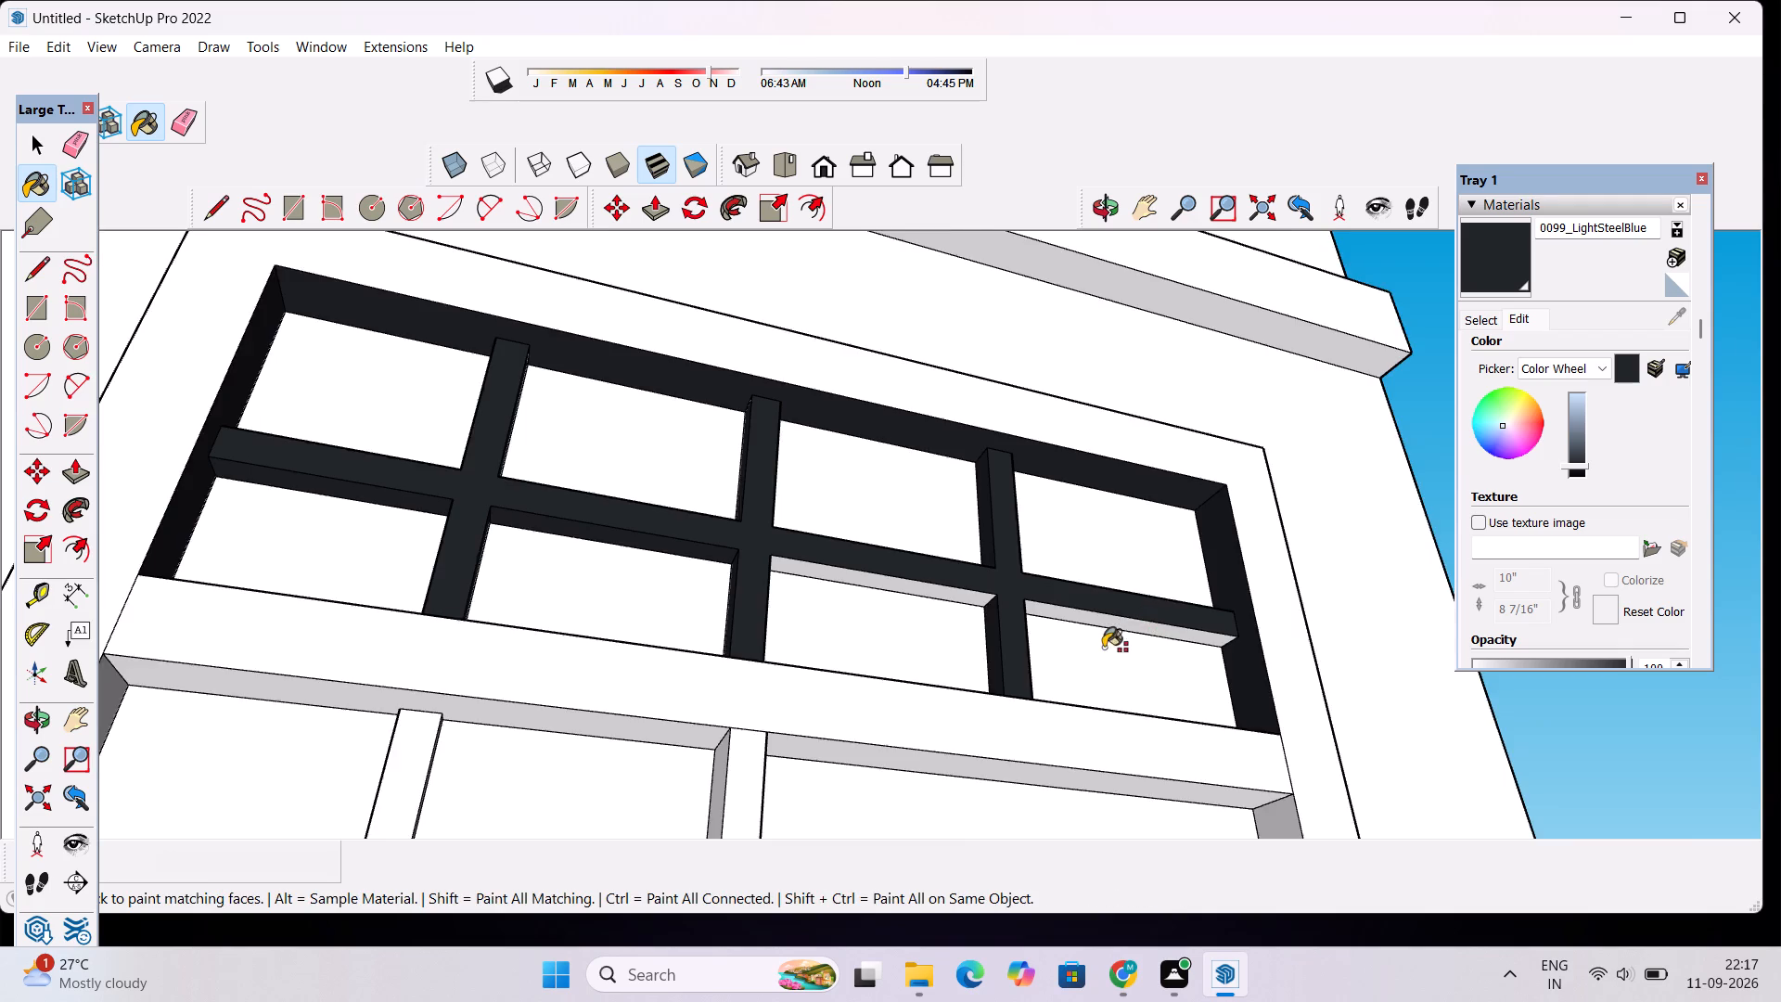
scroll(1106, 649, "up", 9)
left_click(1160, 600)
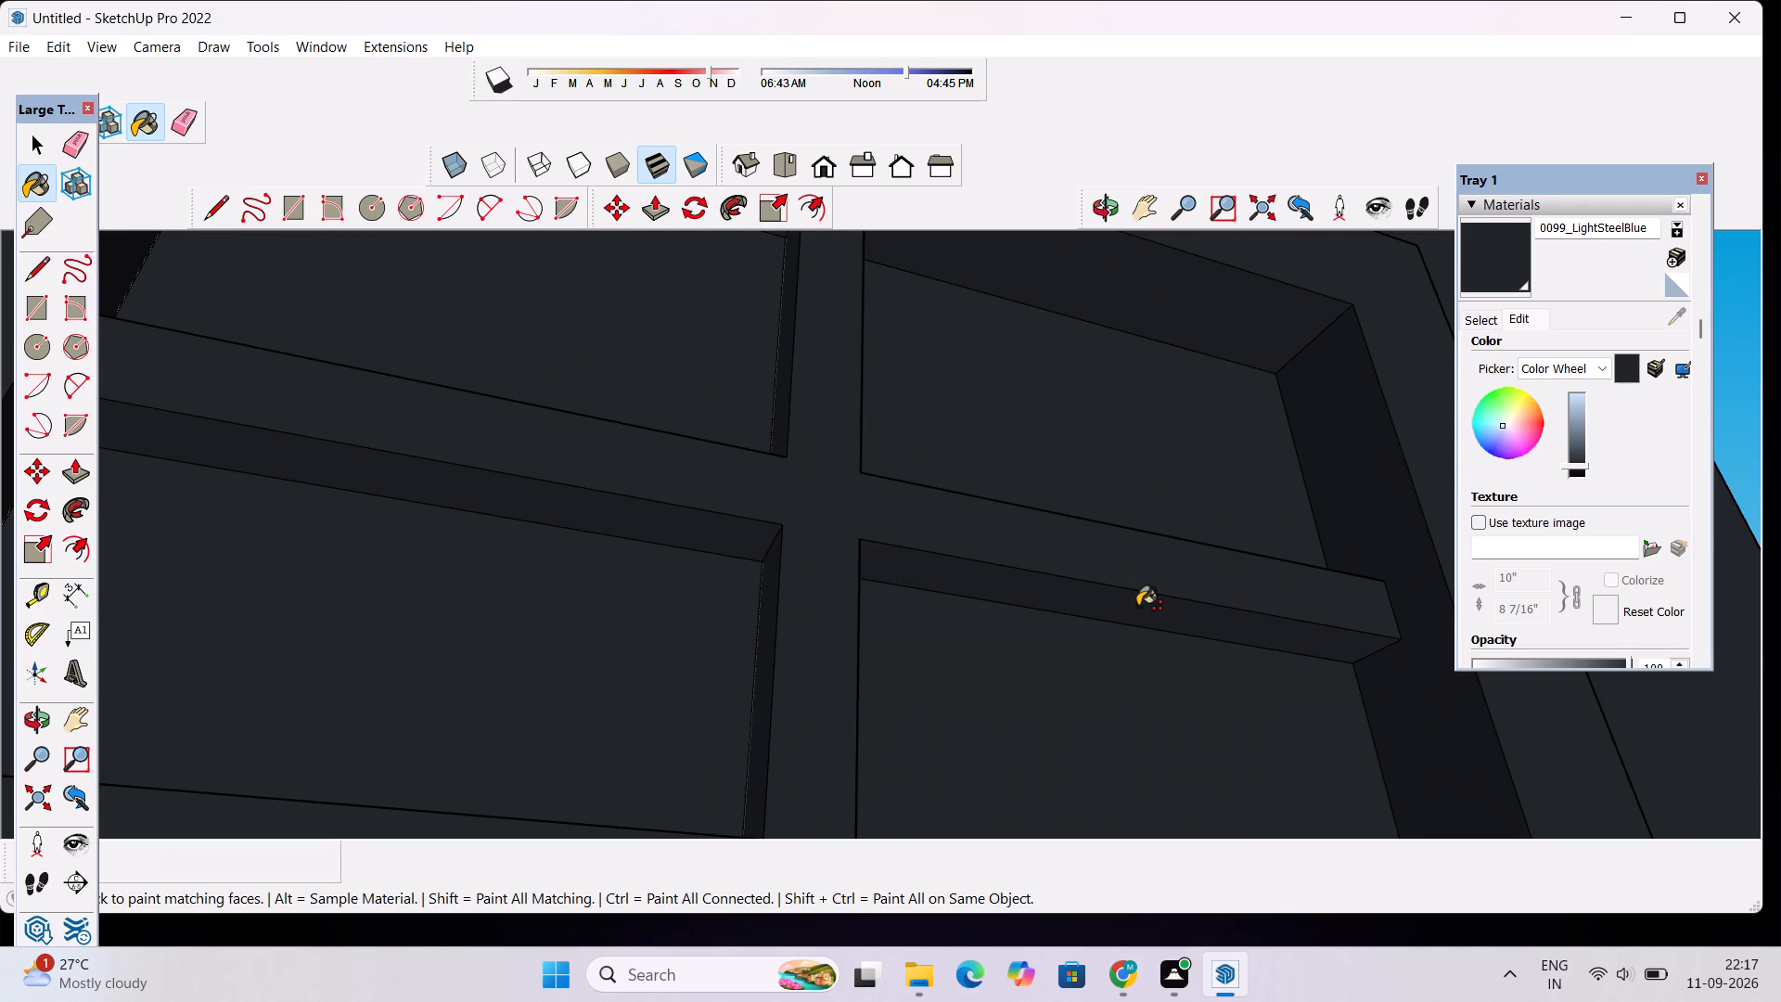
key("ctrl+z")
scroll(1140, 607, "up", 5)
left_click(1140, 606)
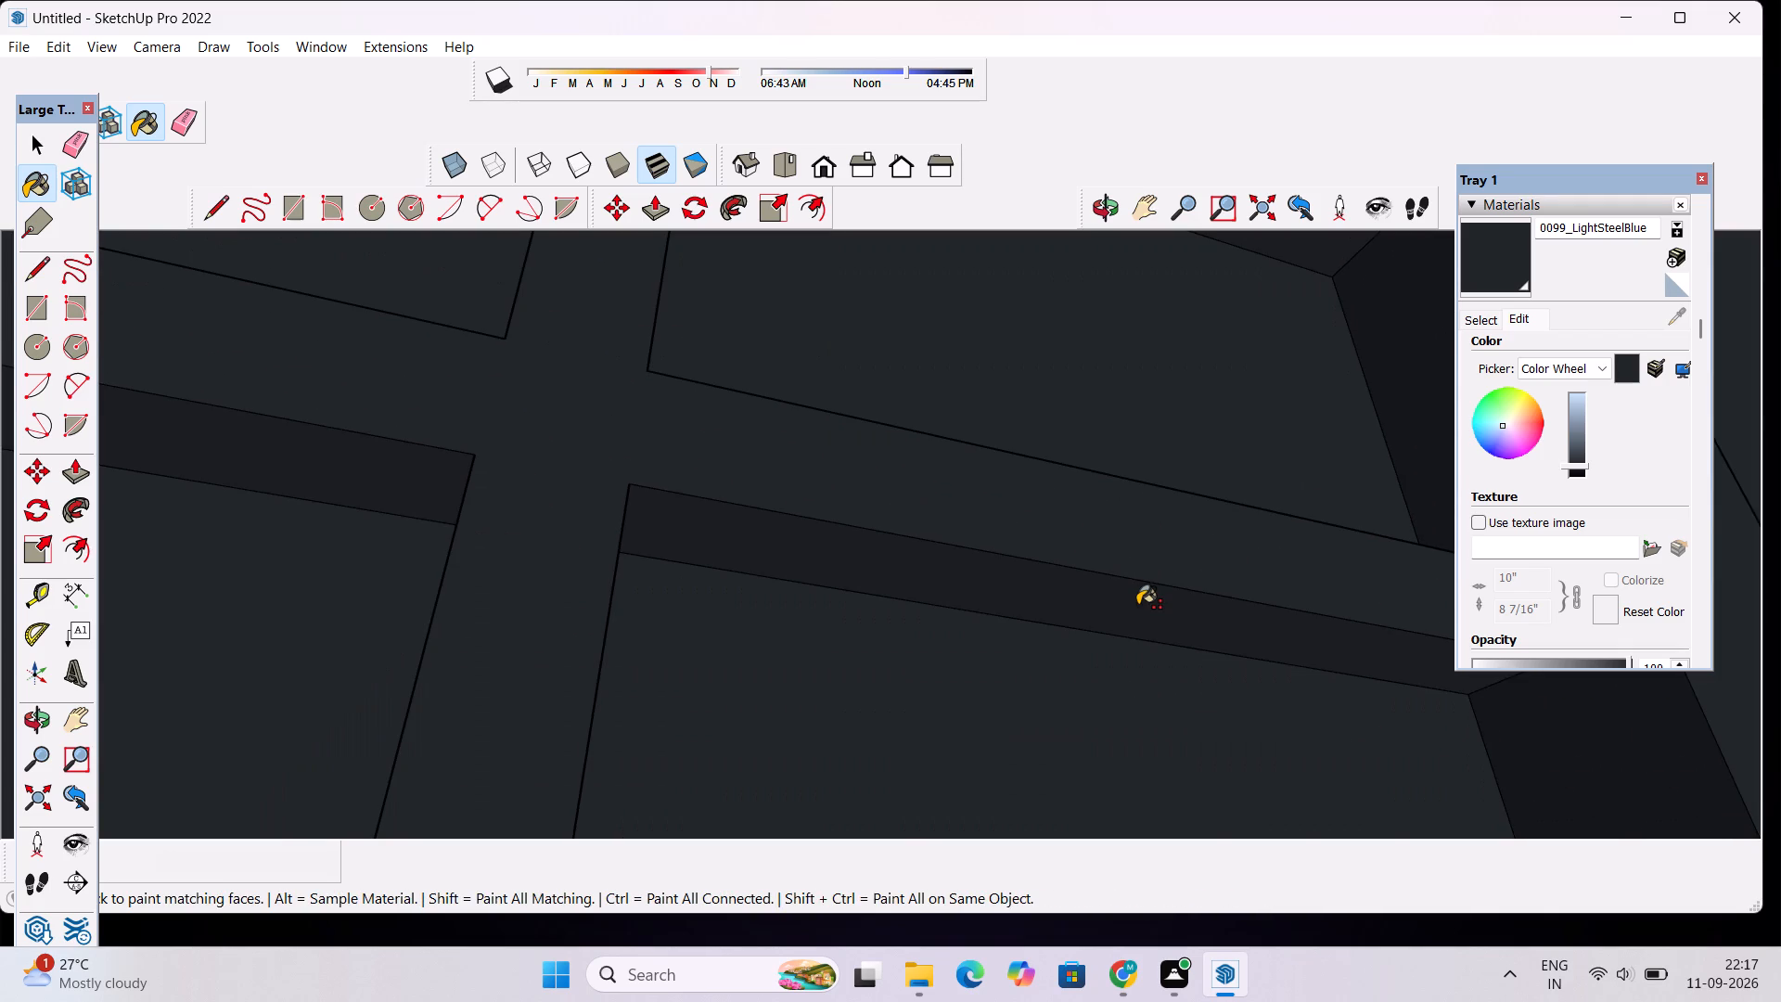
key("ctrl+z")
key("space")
Paint the horizontal glazing bar's remaining underside segments in the window above the door with the darkened 0099_LightSteelBlue.
left_click(1484, 278)
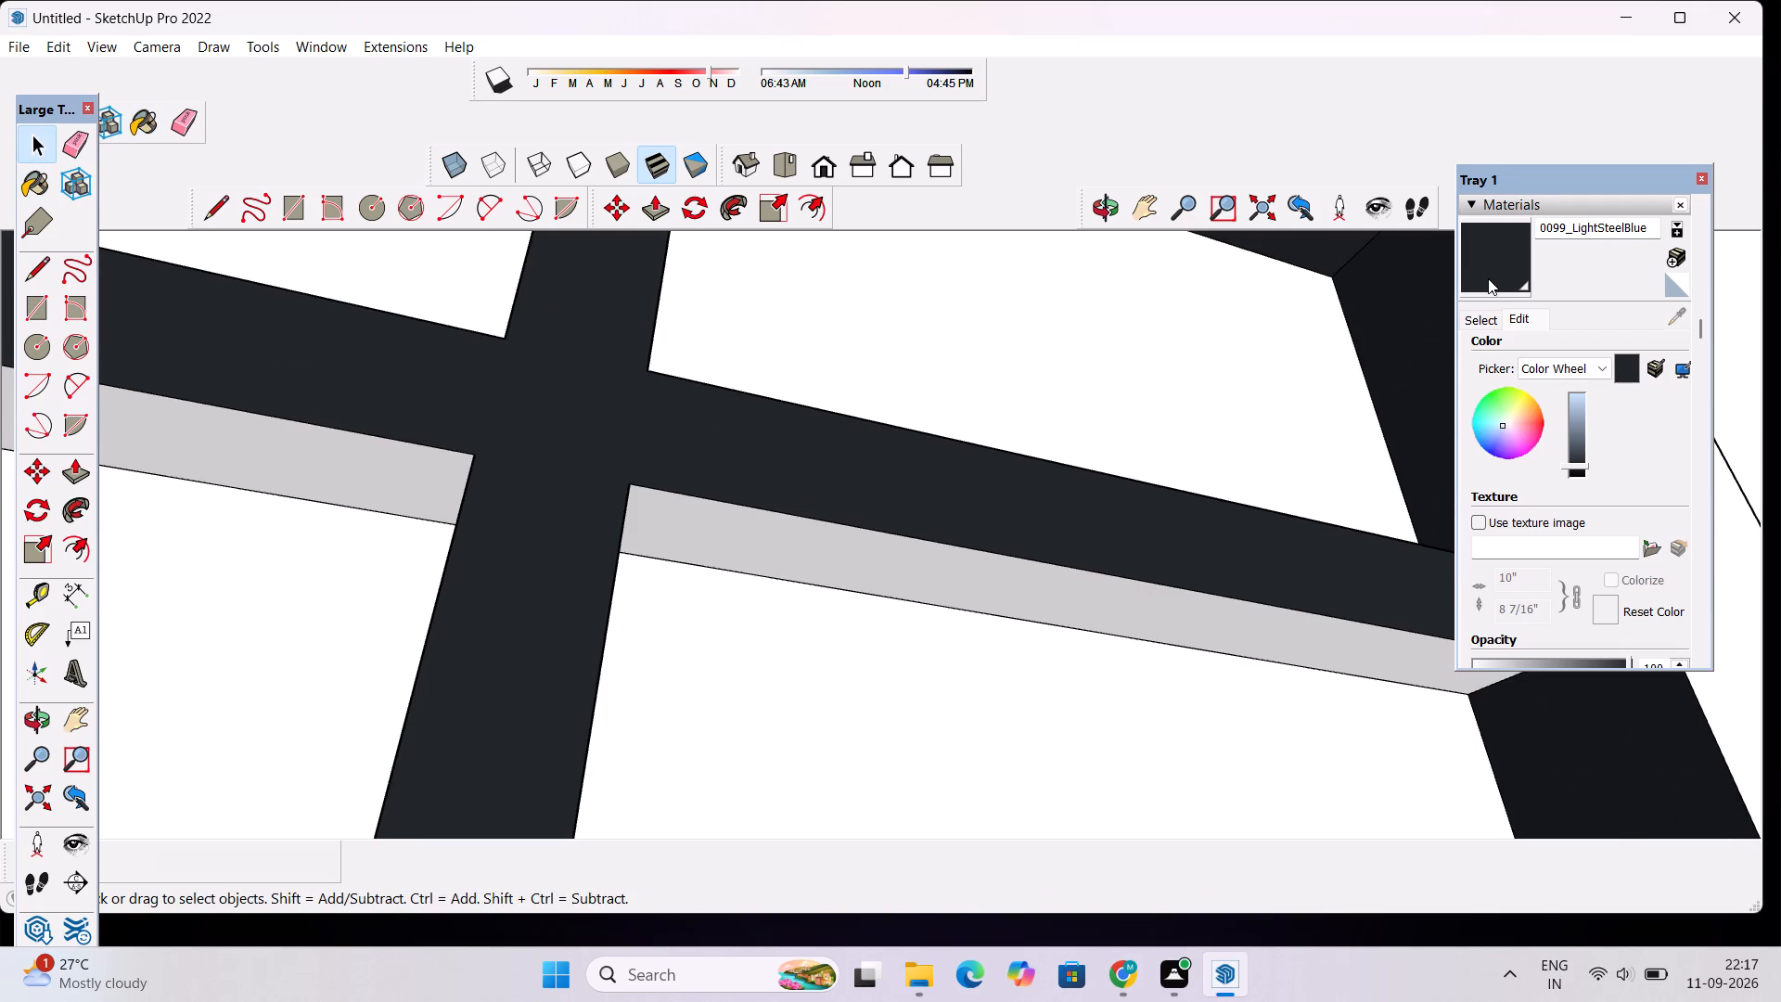
left_click(1265, 624)
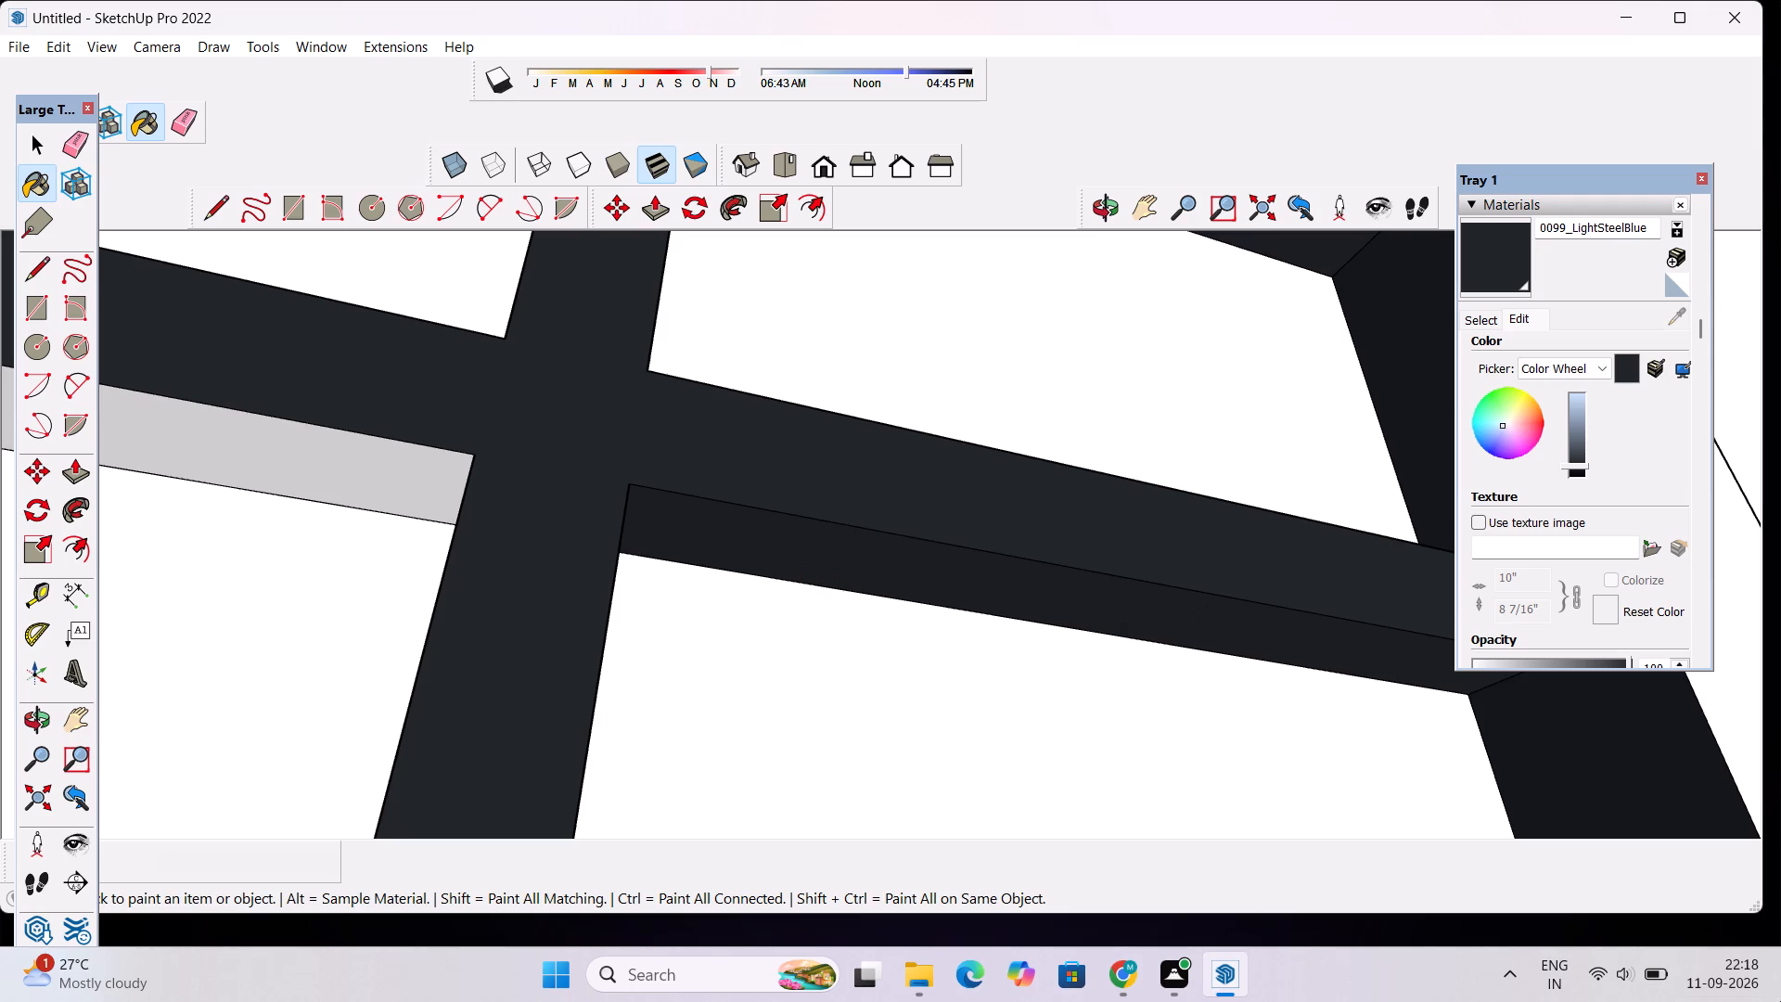
left_click(448, 459)
Paint the right sides of the vertical glazing bars and the horizontal bar's two rightmost top segments with the darkened 0099_LightSteelBlue.
scroll(705, 356, "down", 5)
left_click(1098, 201)
left_click_drag(1116, 314, 968, 528)
left_click_drag(979, 438, 790, 610)
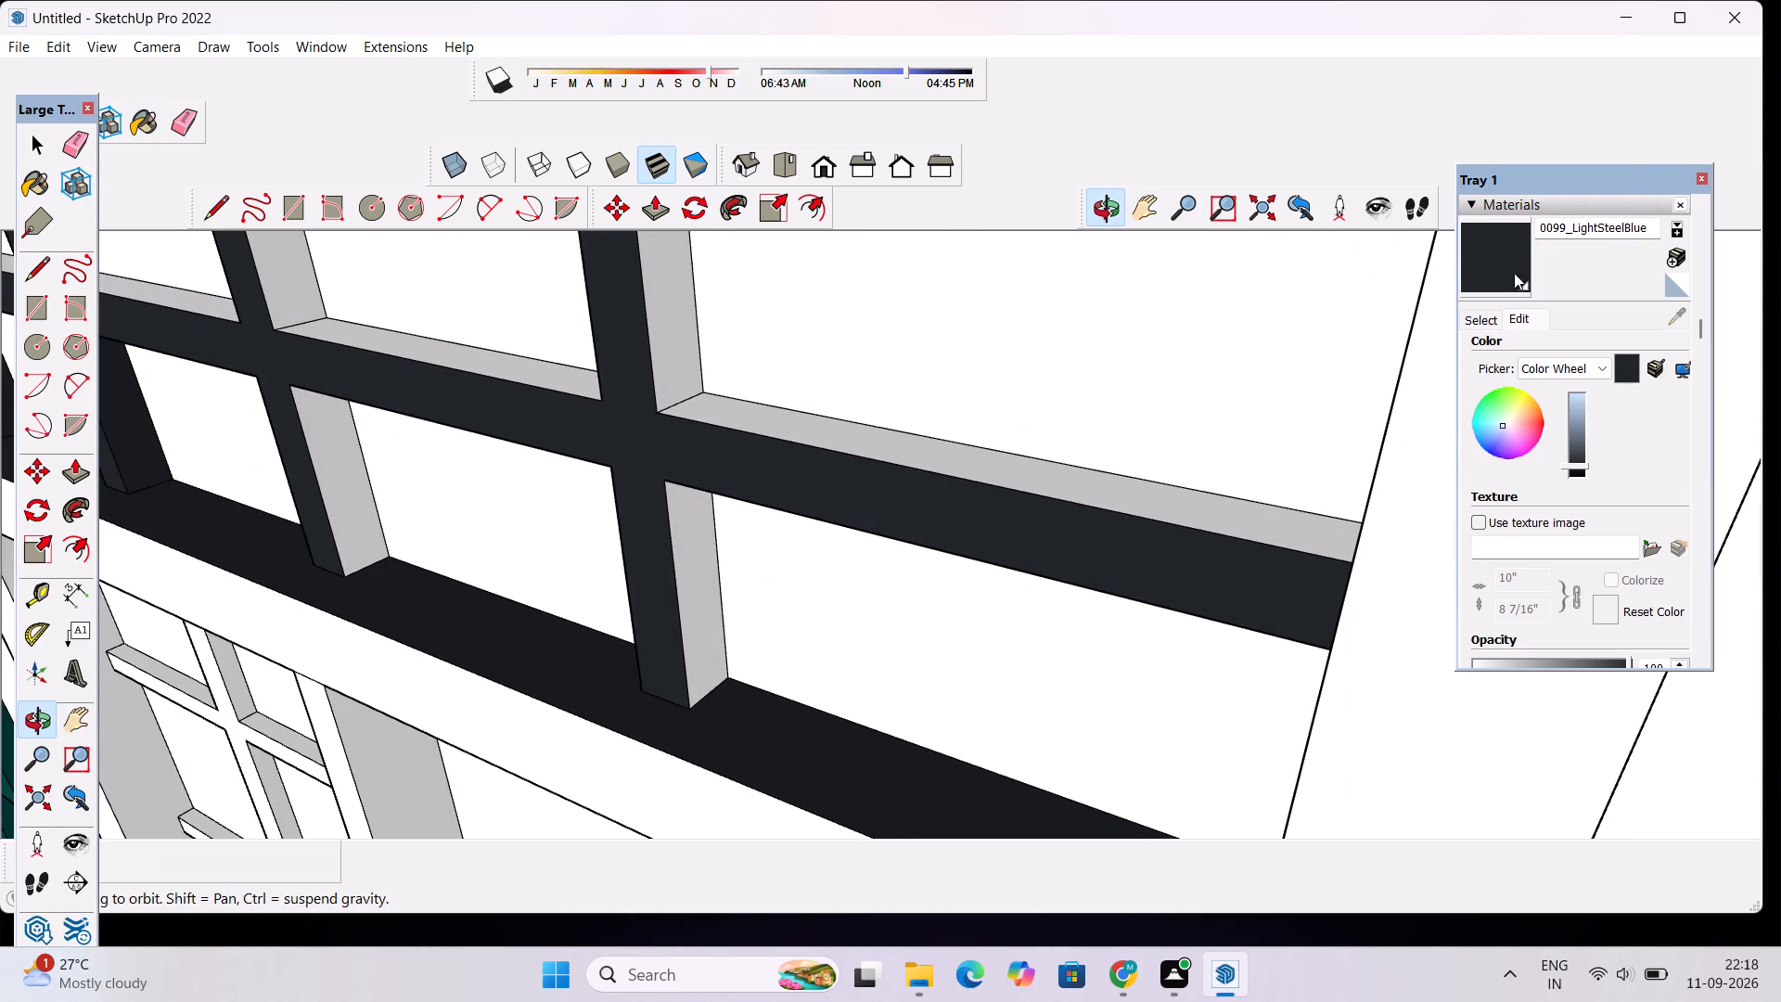
left_click(1497, 271)
left_click(1161, 506)
left_click(683, 314)
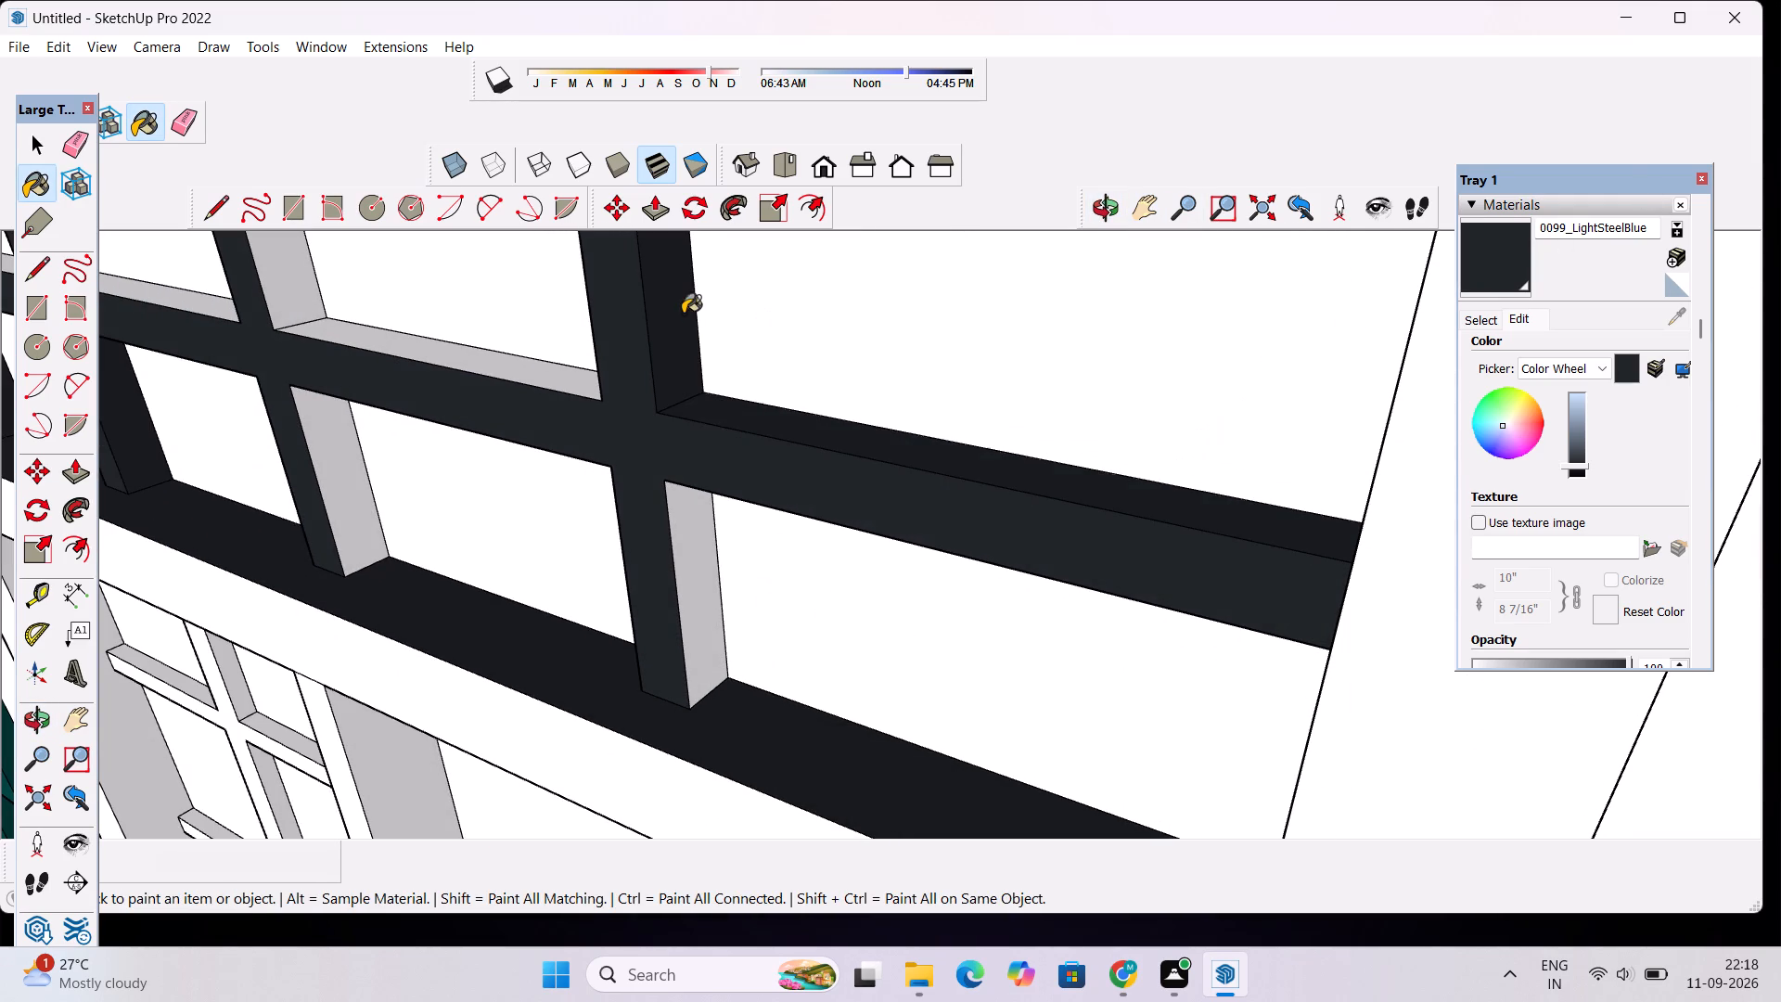
left_click(680, 511)
left_click(567, 385)
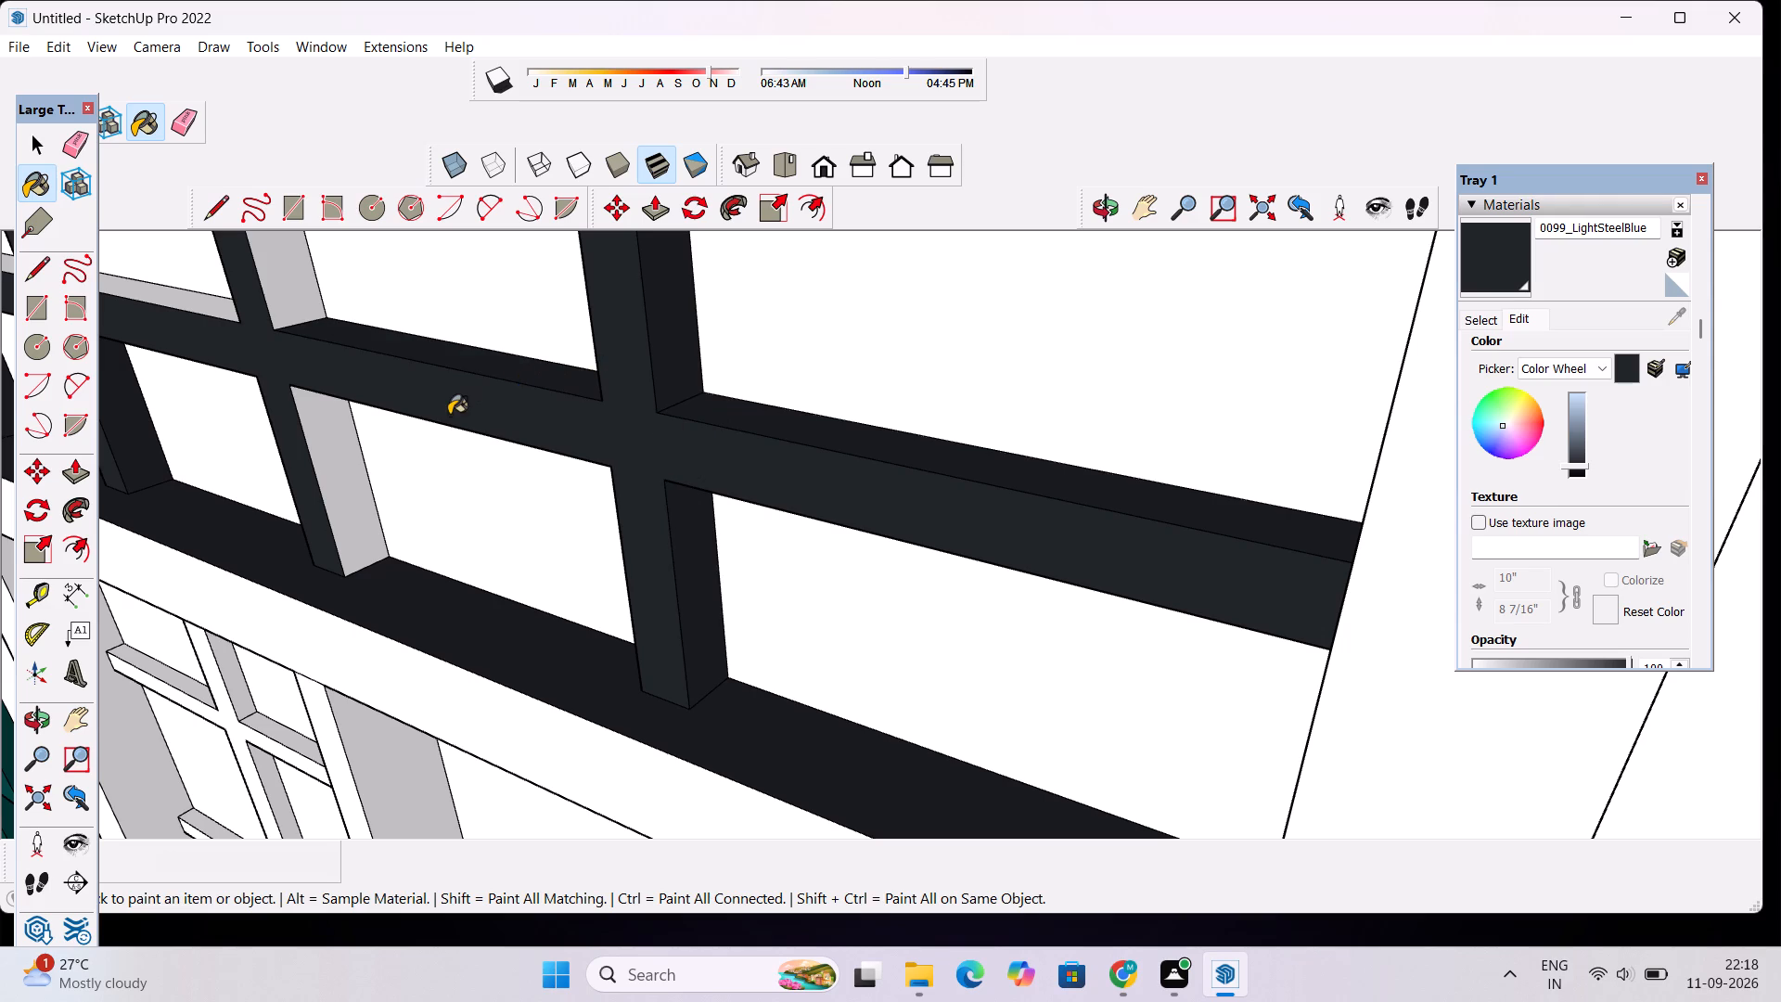
left_click(327, 470)
left_click(276, 302)
Paint the horizontal glazing bar's two leftmost top segments in the window above the door with the darkened 0099_LightSteelBlue.
scroll(313, 354, "down", 9)
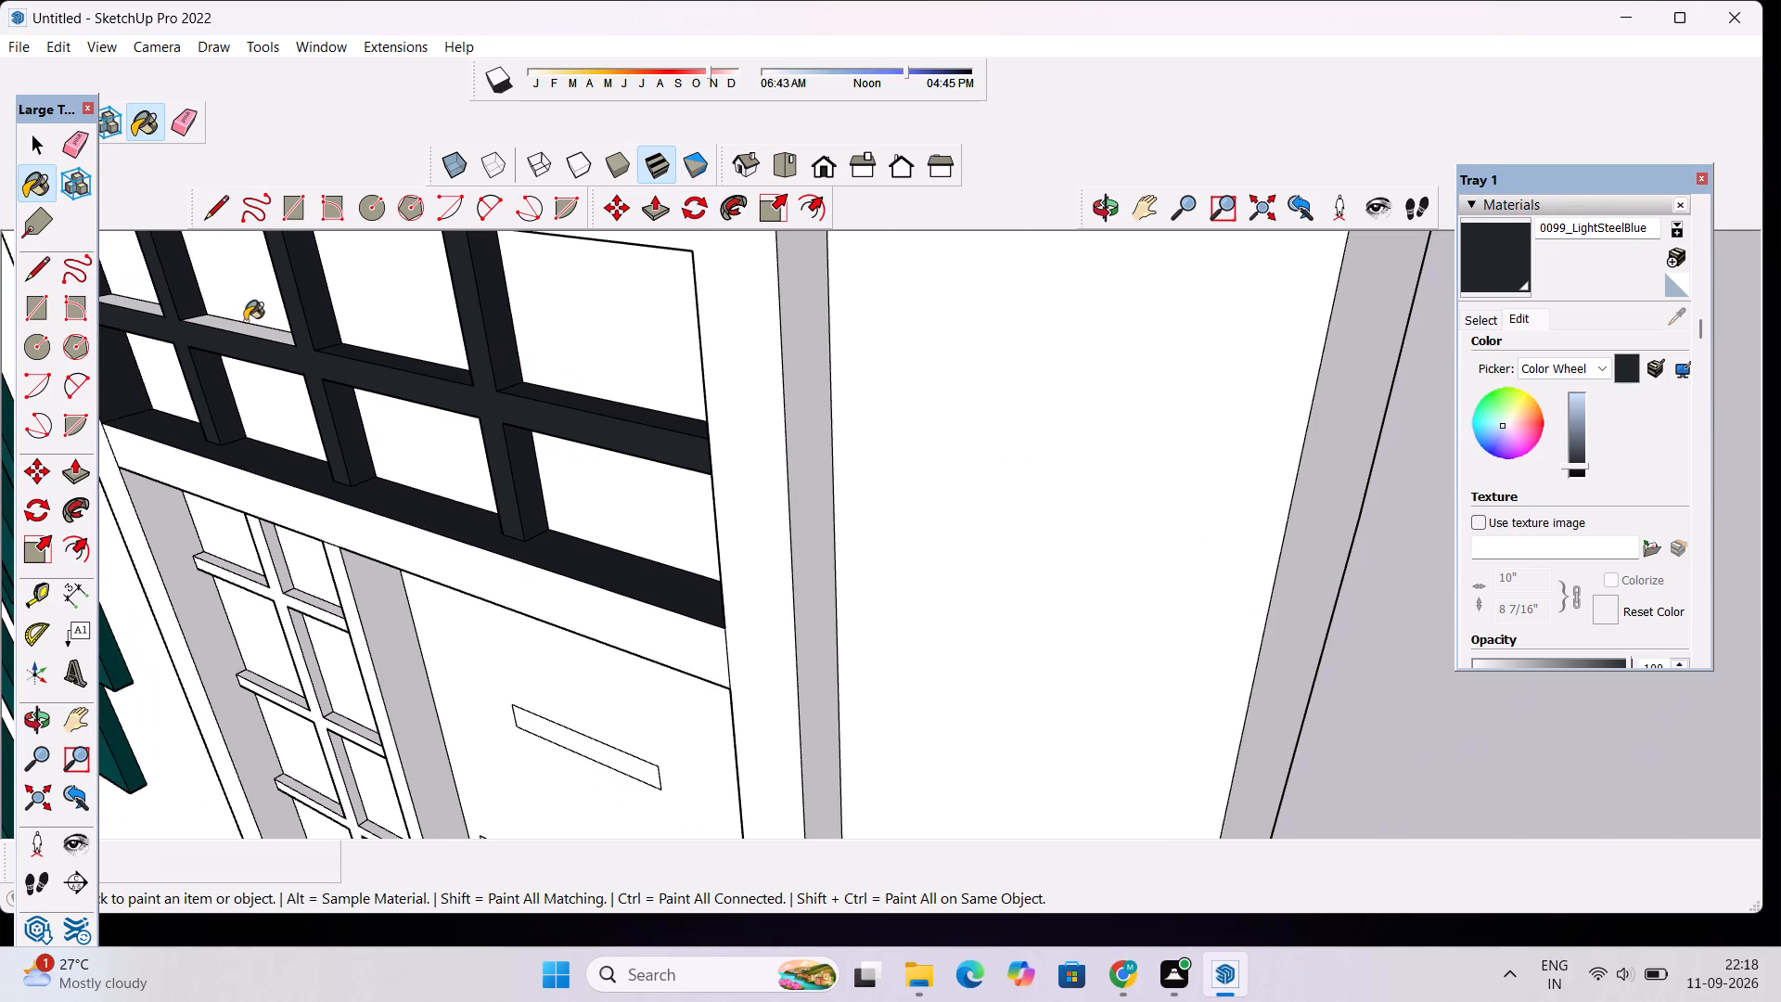
left_click(246, 332)
scroll(214, 315, "down", 9)
scroll(135, 299, "up", 4)
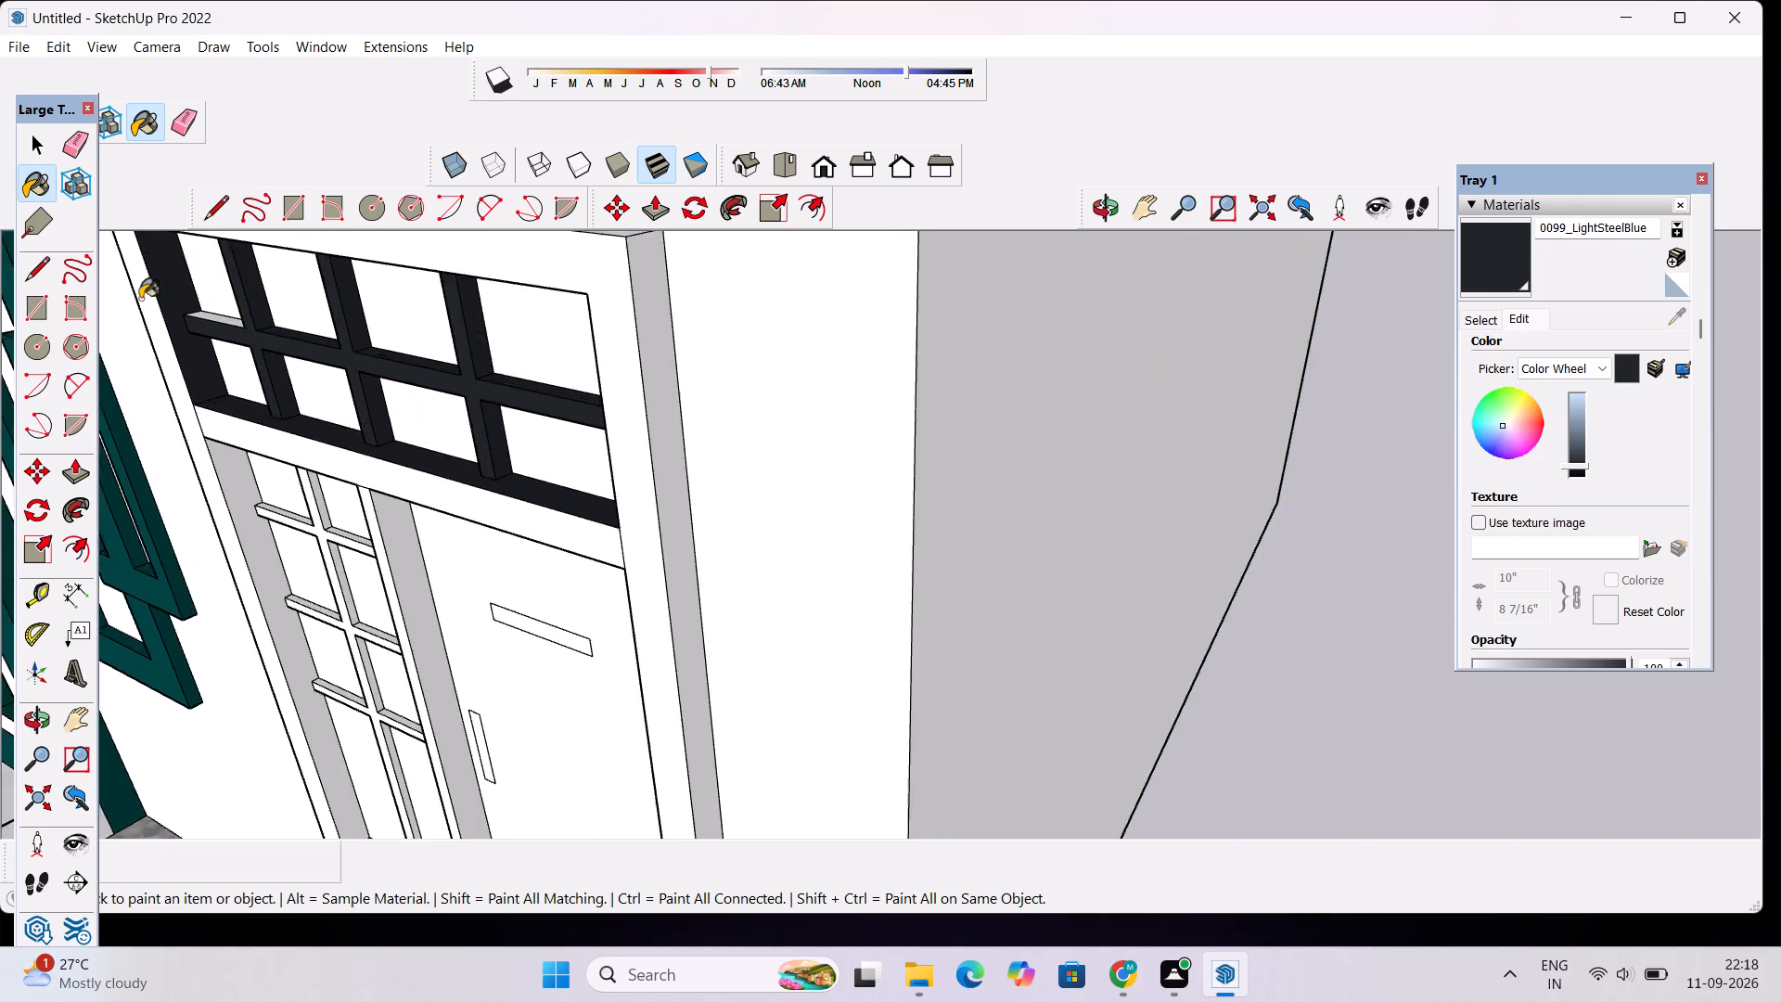
scroll(140, 299, "up", 12)
left_click(237, 287)
scroll(250, 313, "down", 7)
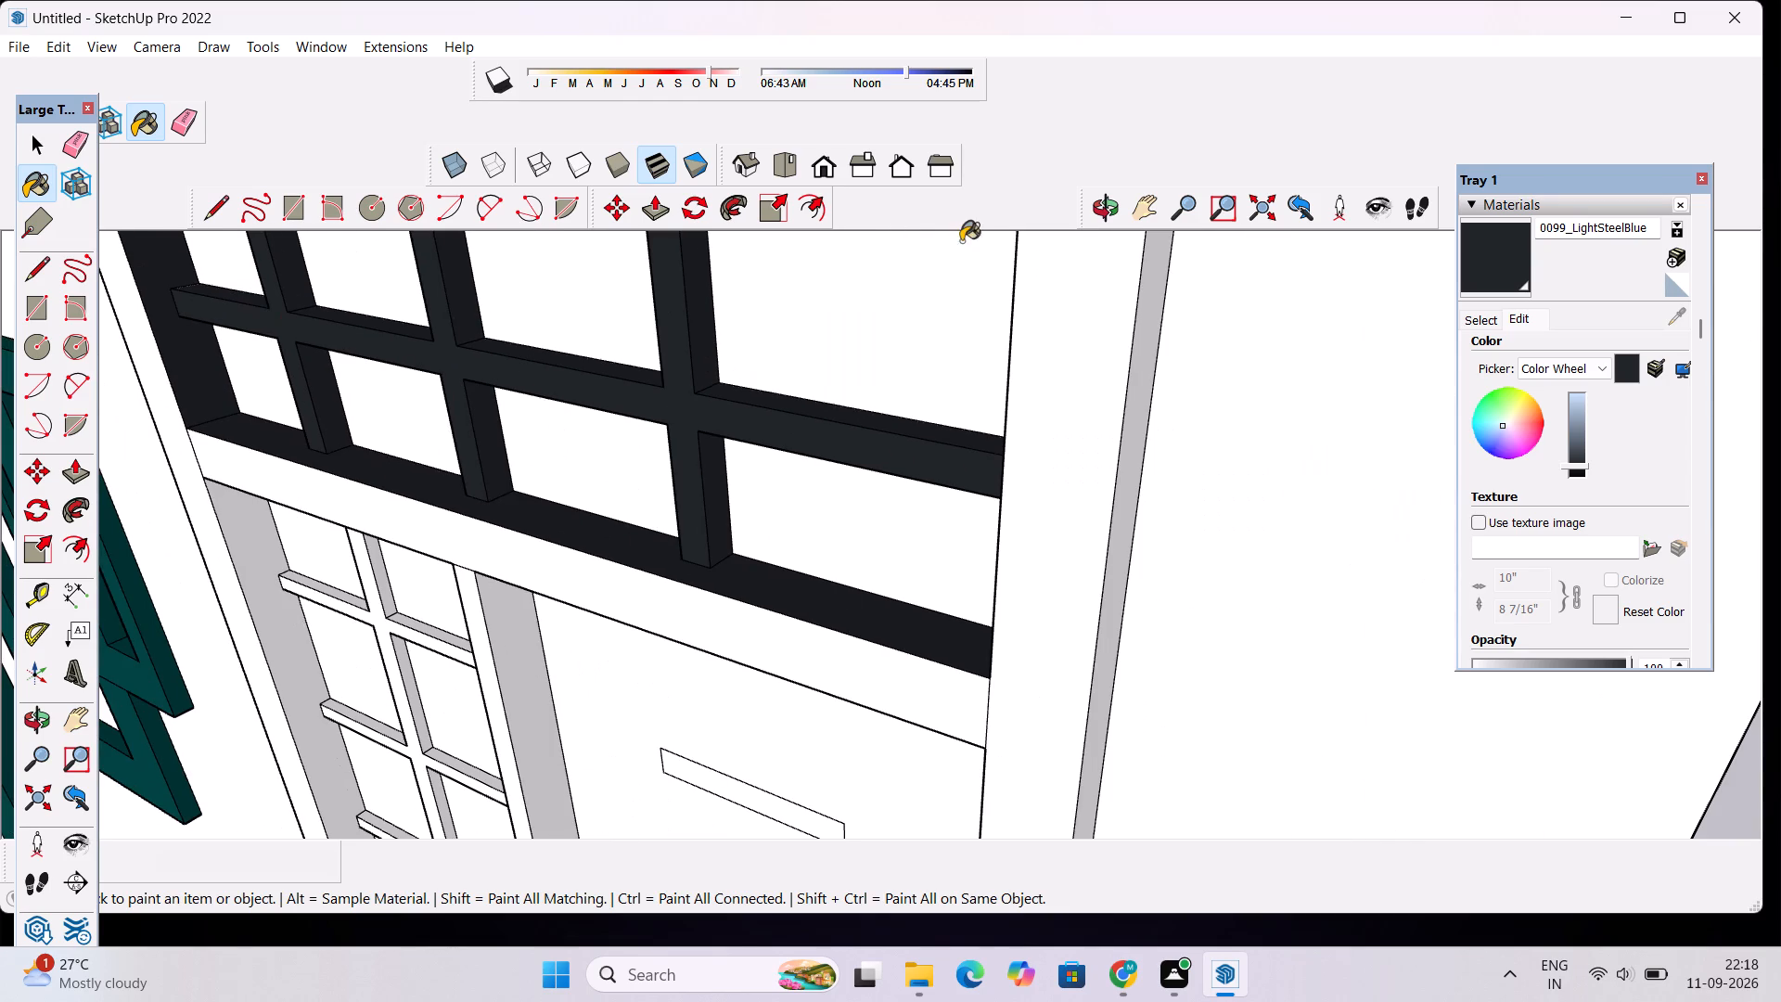
Examine the painted glazing bars of the window above the door from several angles and in the context of the facade.
left_click(1096, 222)
left_click_drag(843, 482, 1370, 323)
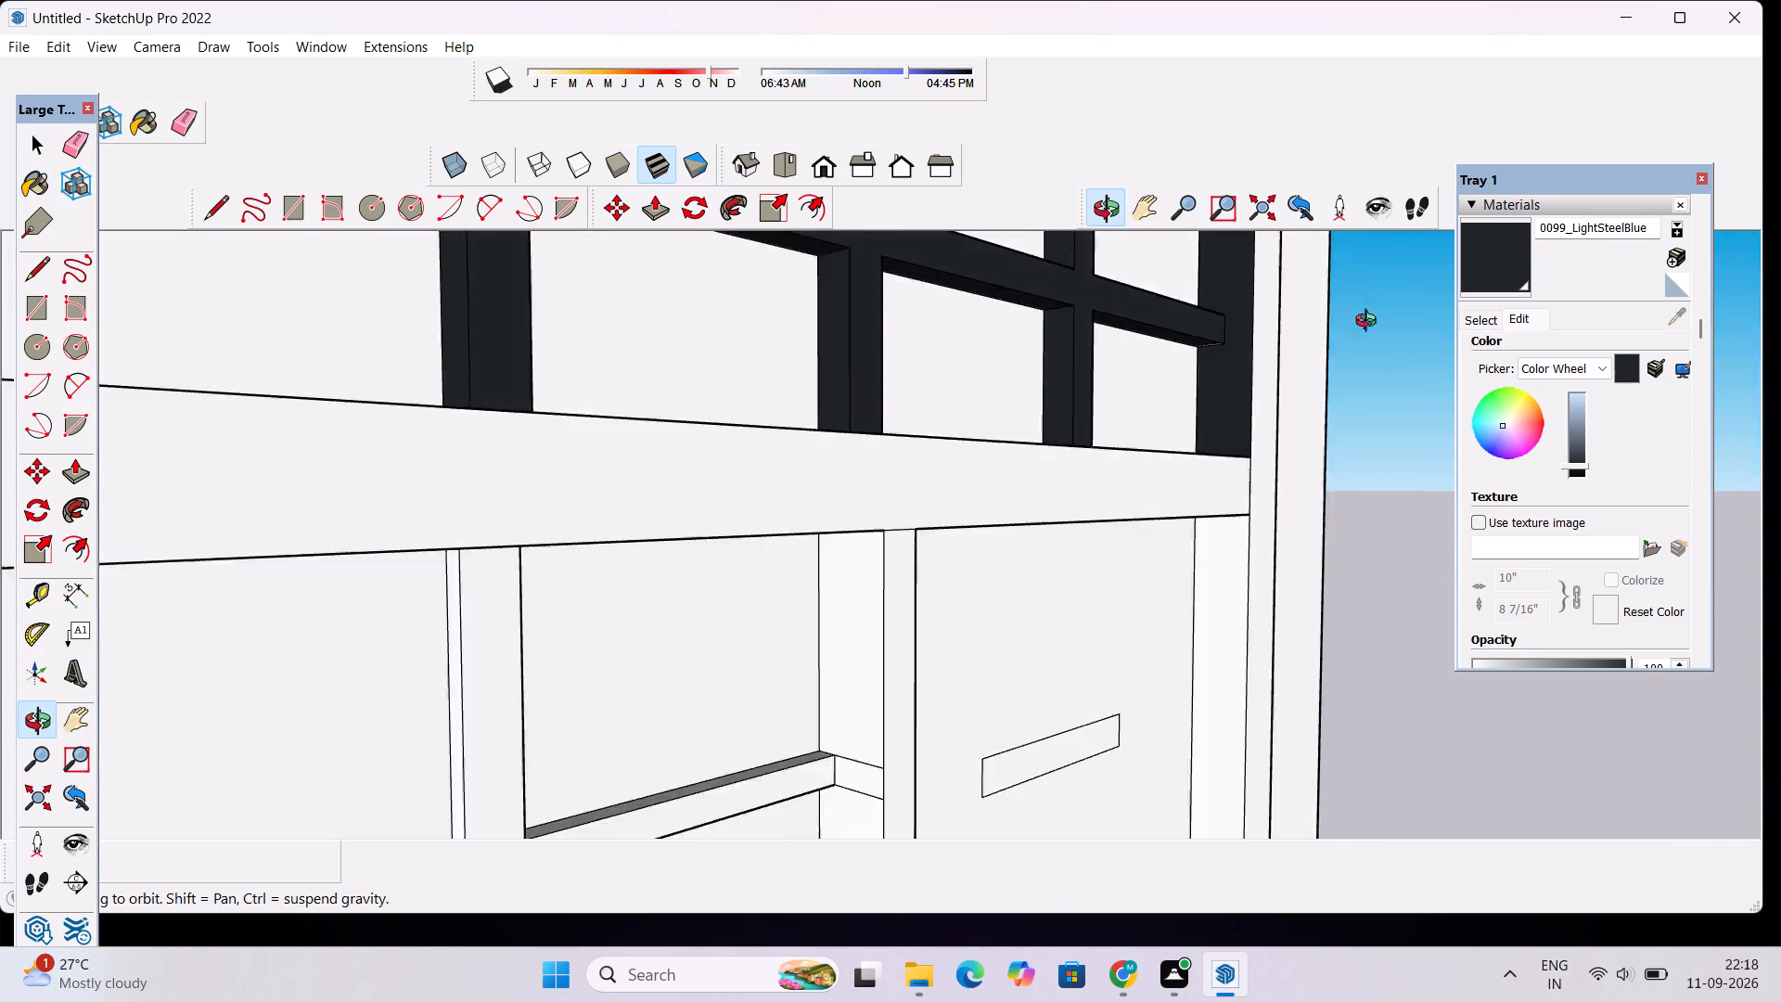
left_click_drag(1370, 323, 1448, 414)
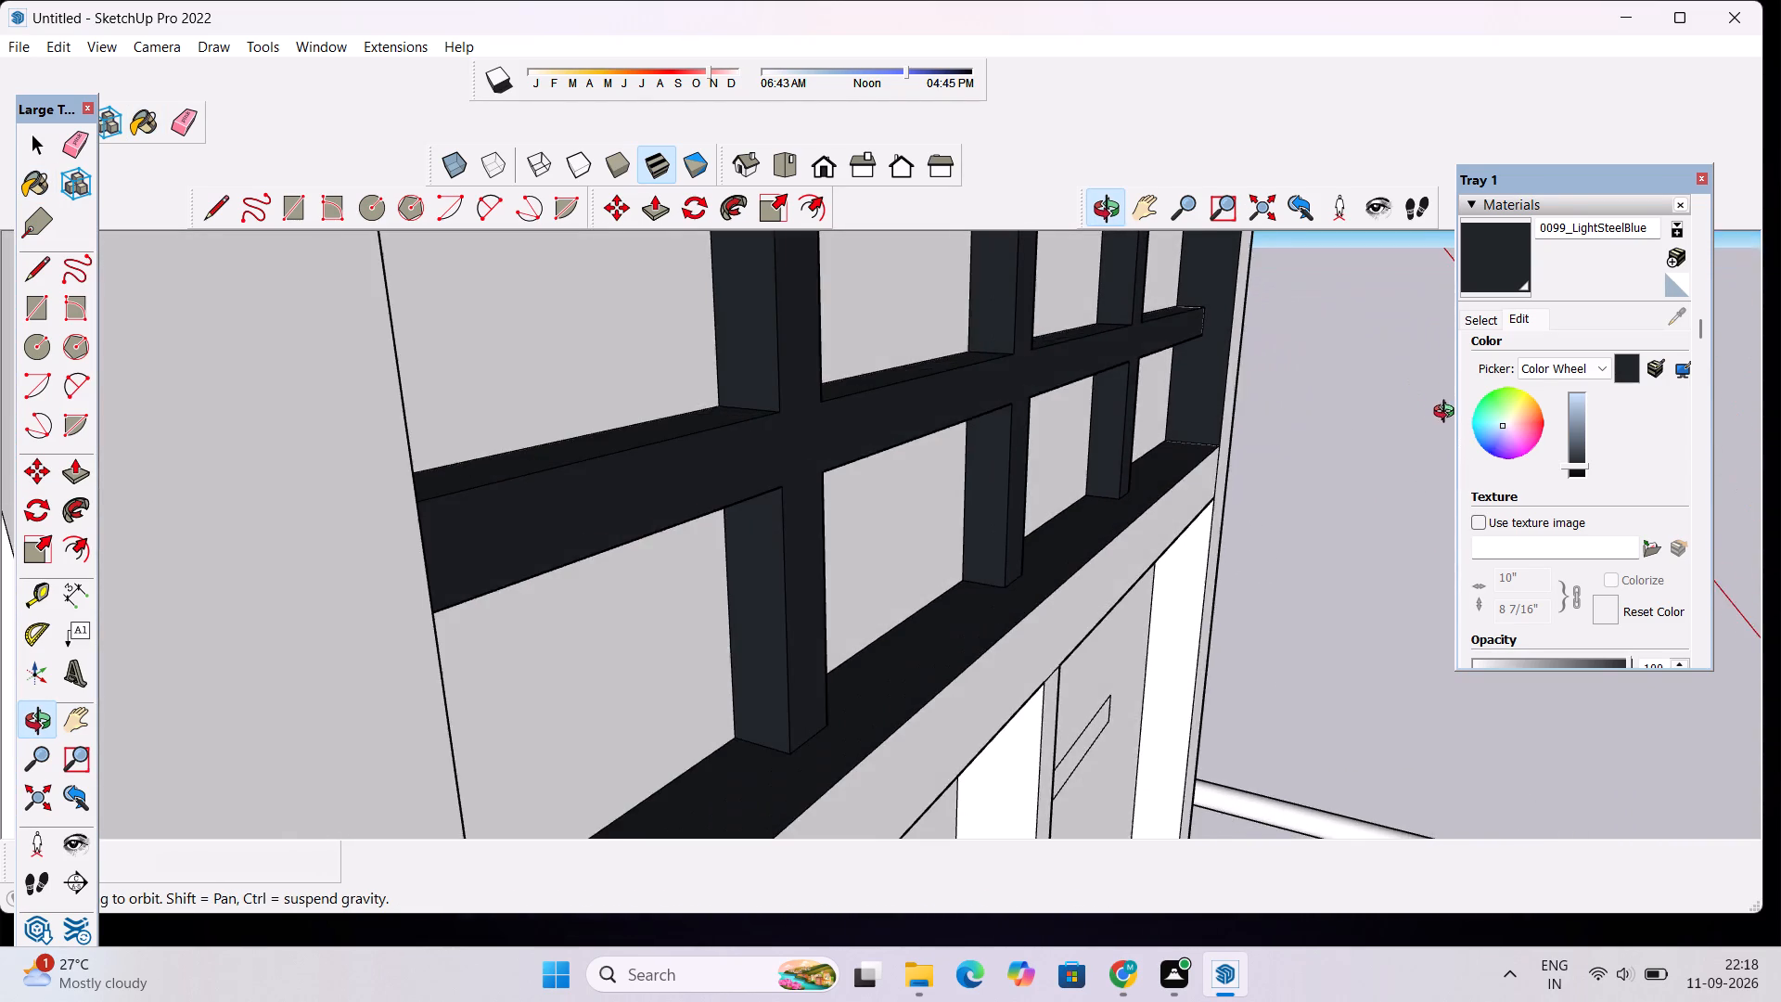
left_click_drag(1448, 414, 981, 514)
scroll(983, 509, "down", 9)
left_click_drag(888, 583, 959, 405)
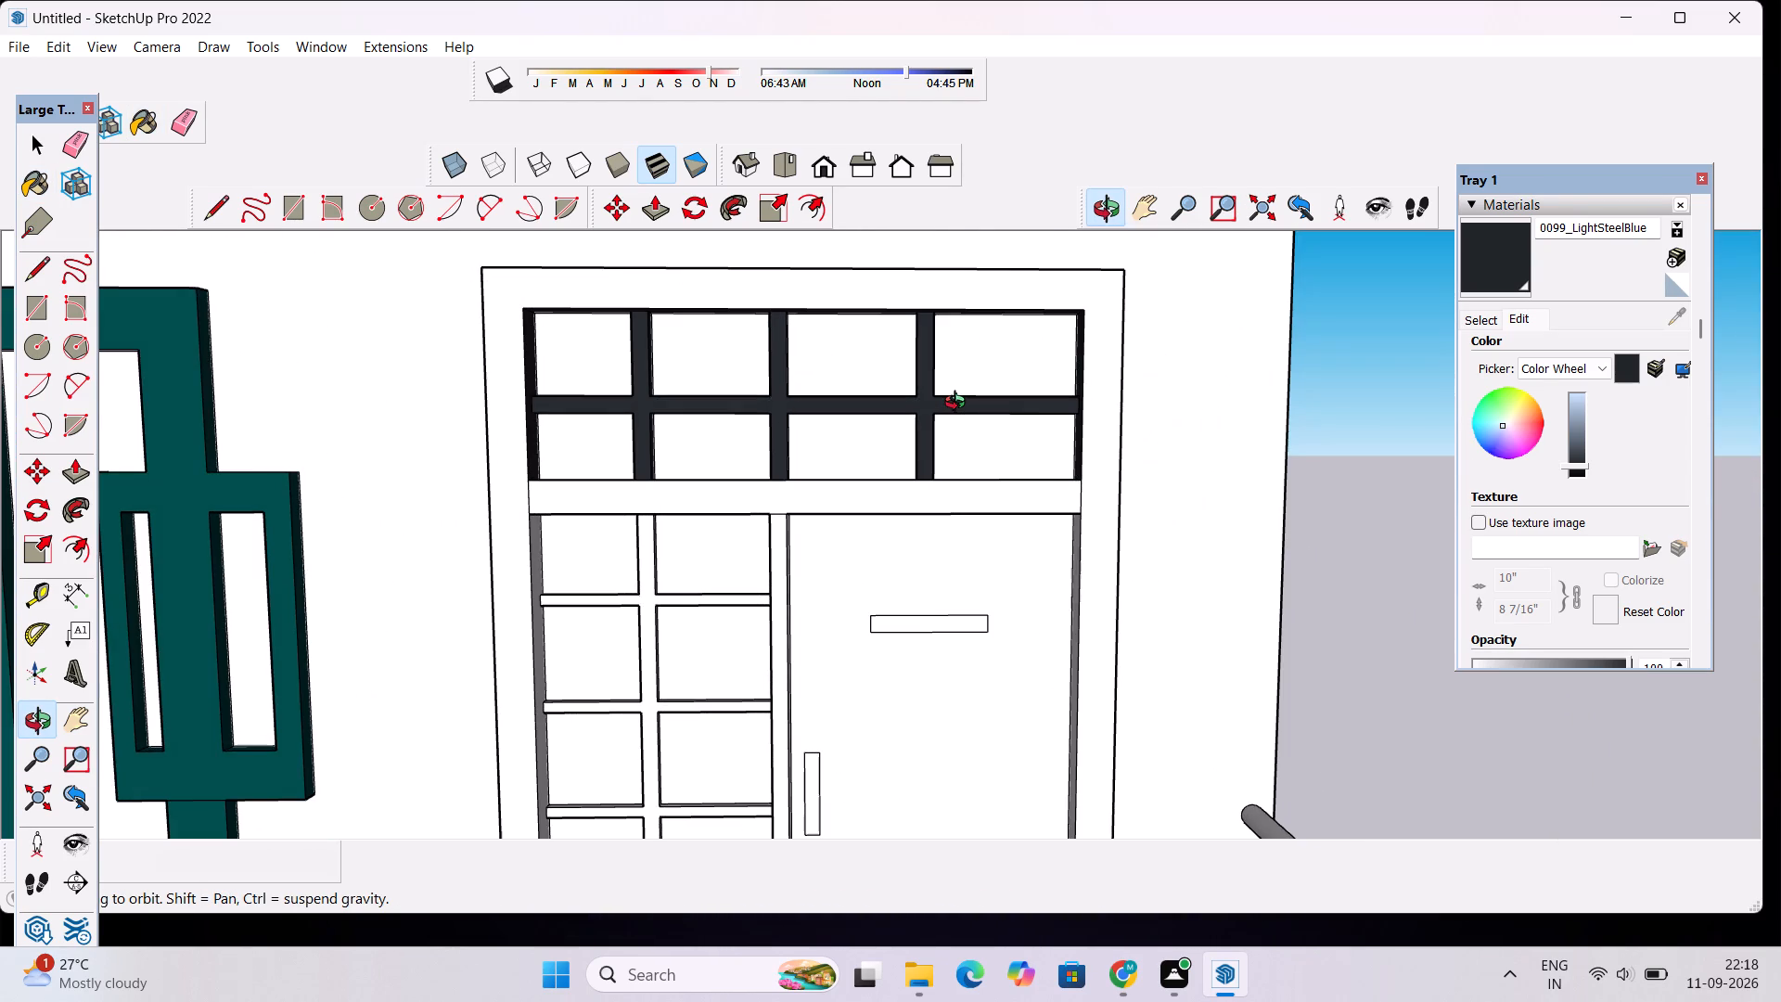
scroll(903, 405, "down", 3)
scroll(838, 456, "down", 4)
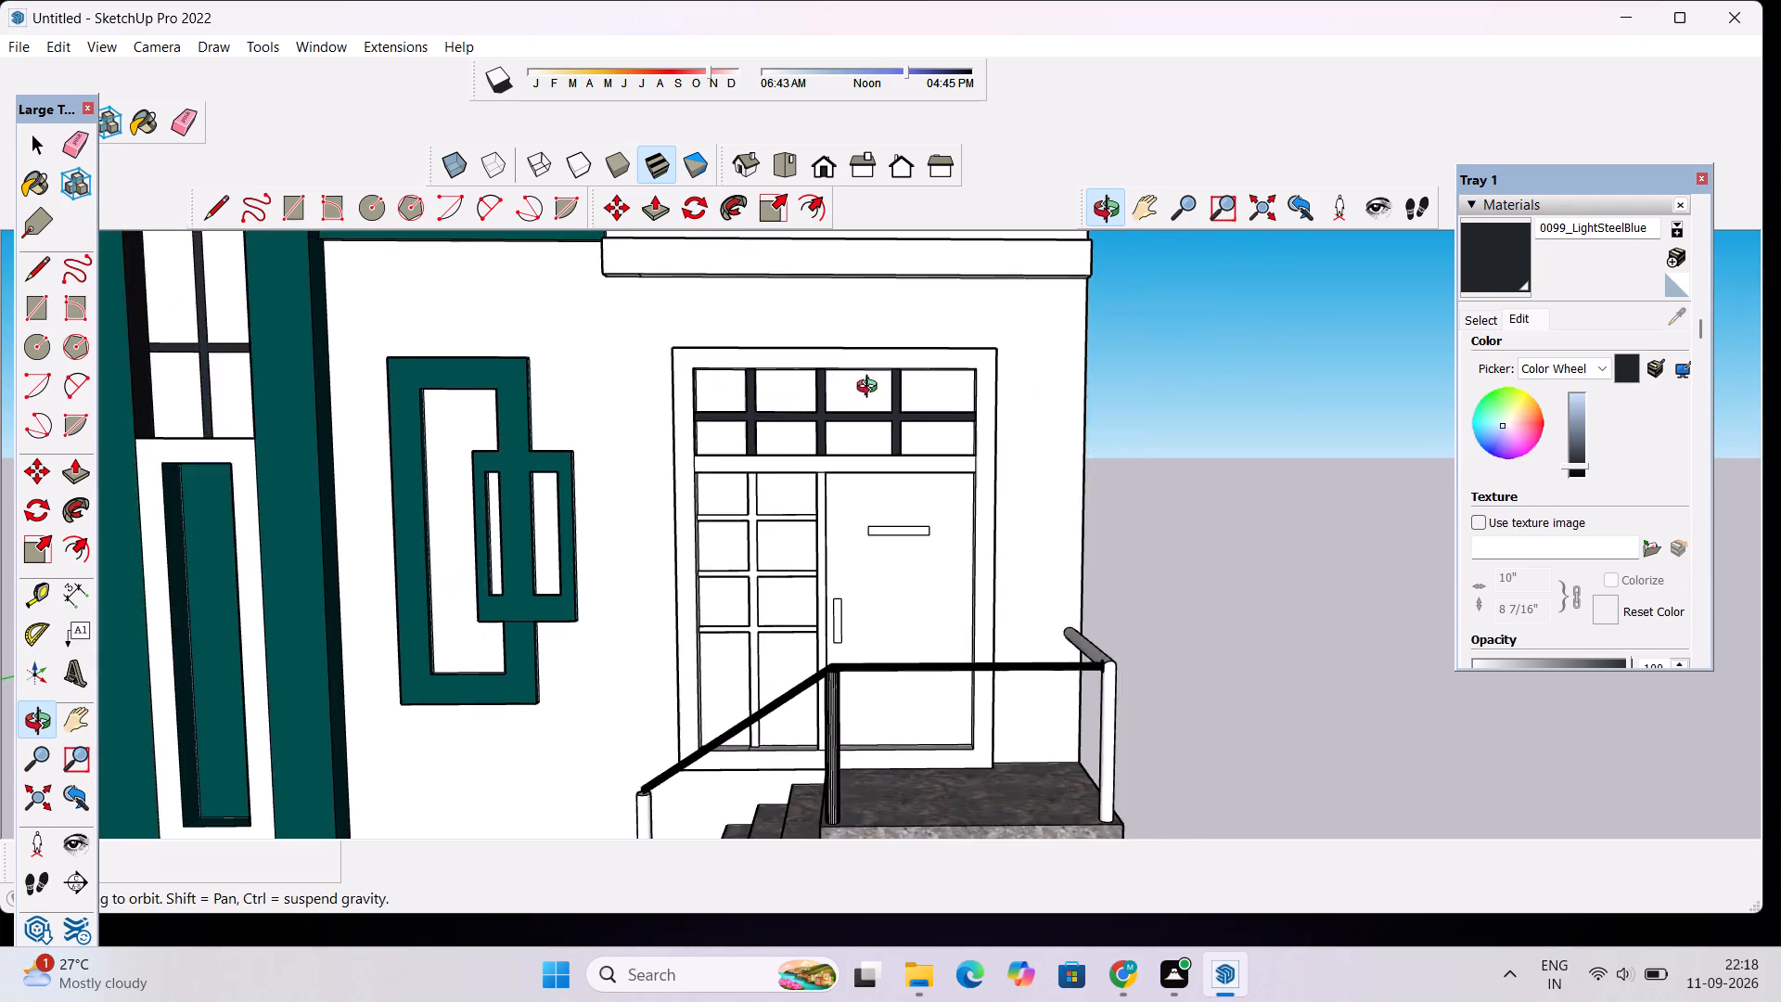
scroll(871, 389, "down", 8)
scroll(747, 460, "up", 4)
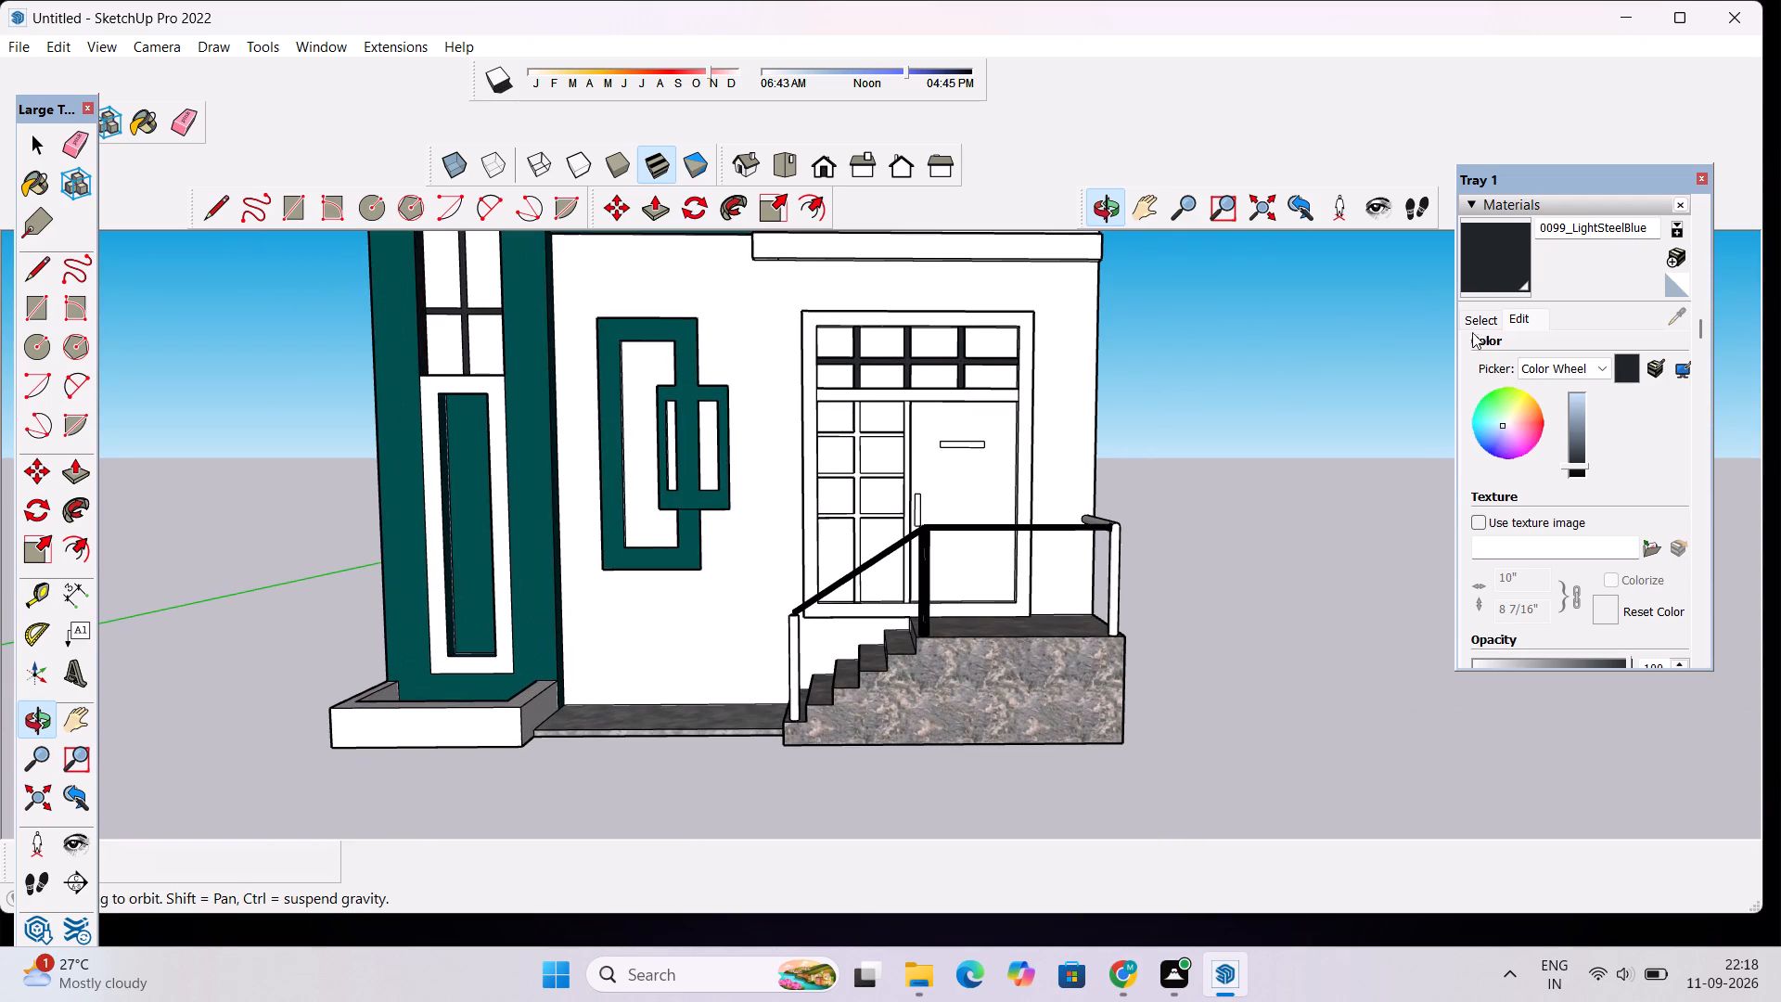
Paint the second-row left pane of the door's glazed side panel with 0081_CadetBlue and darken that colour to a deep grey-teal.
left_click(1490, 321)
scroll(1578, 461, "down", 1)
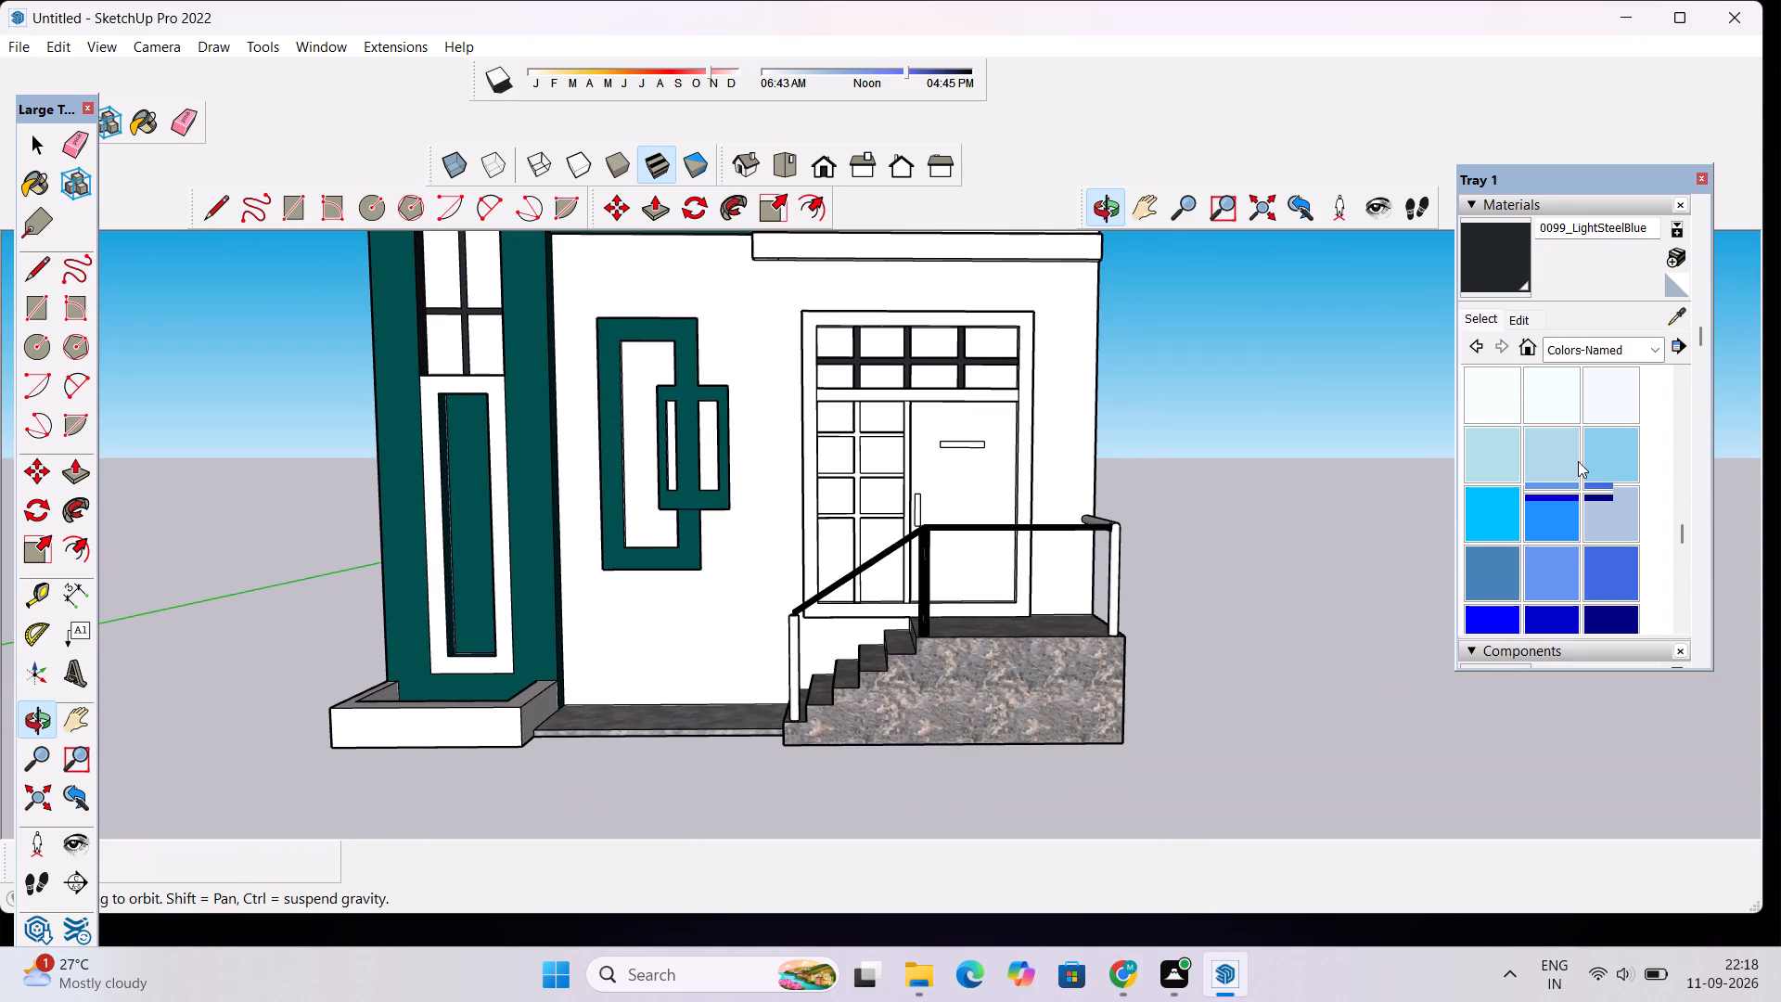
scroll(1578, 461, "down", 3)
scroll(1578, 461, "up", 5)
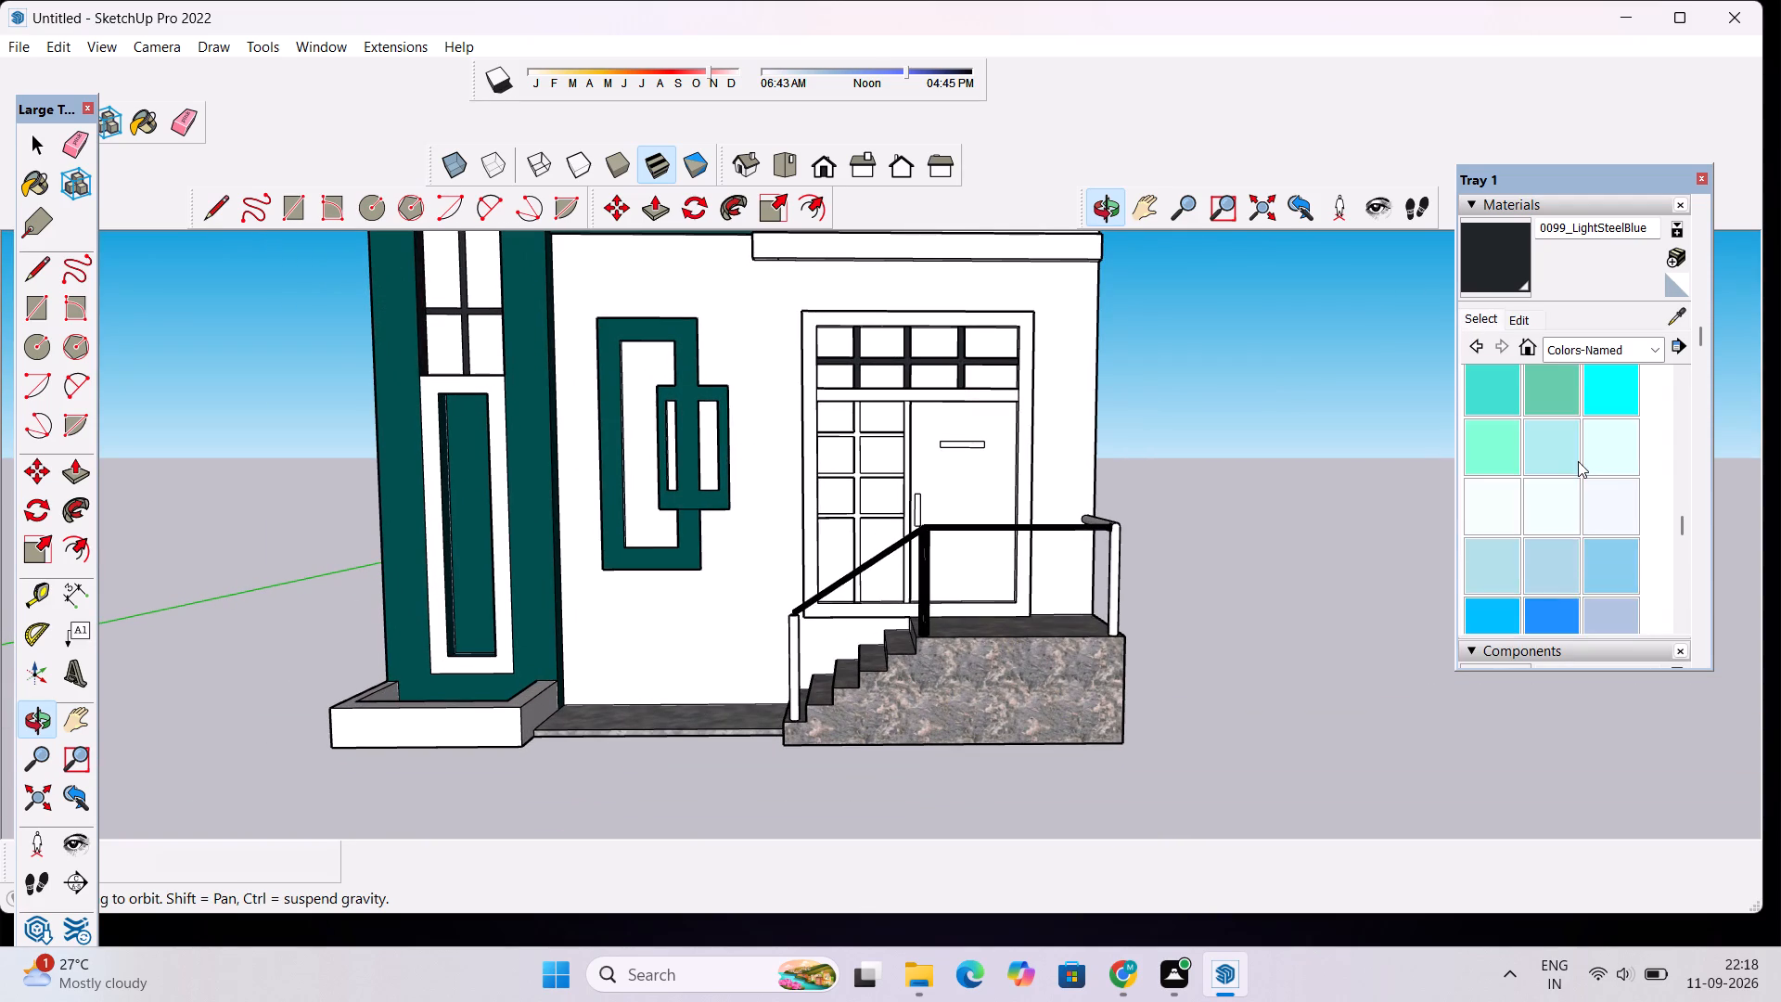
scroll(1578, 461, "up", 3)
scroll(1578, 461, "down", 1)
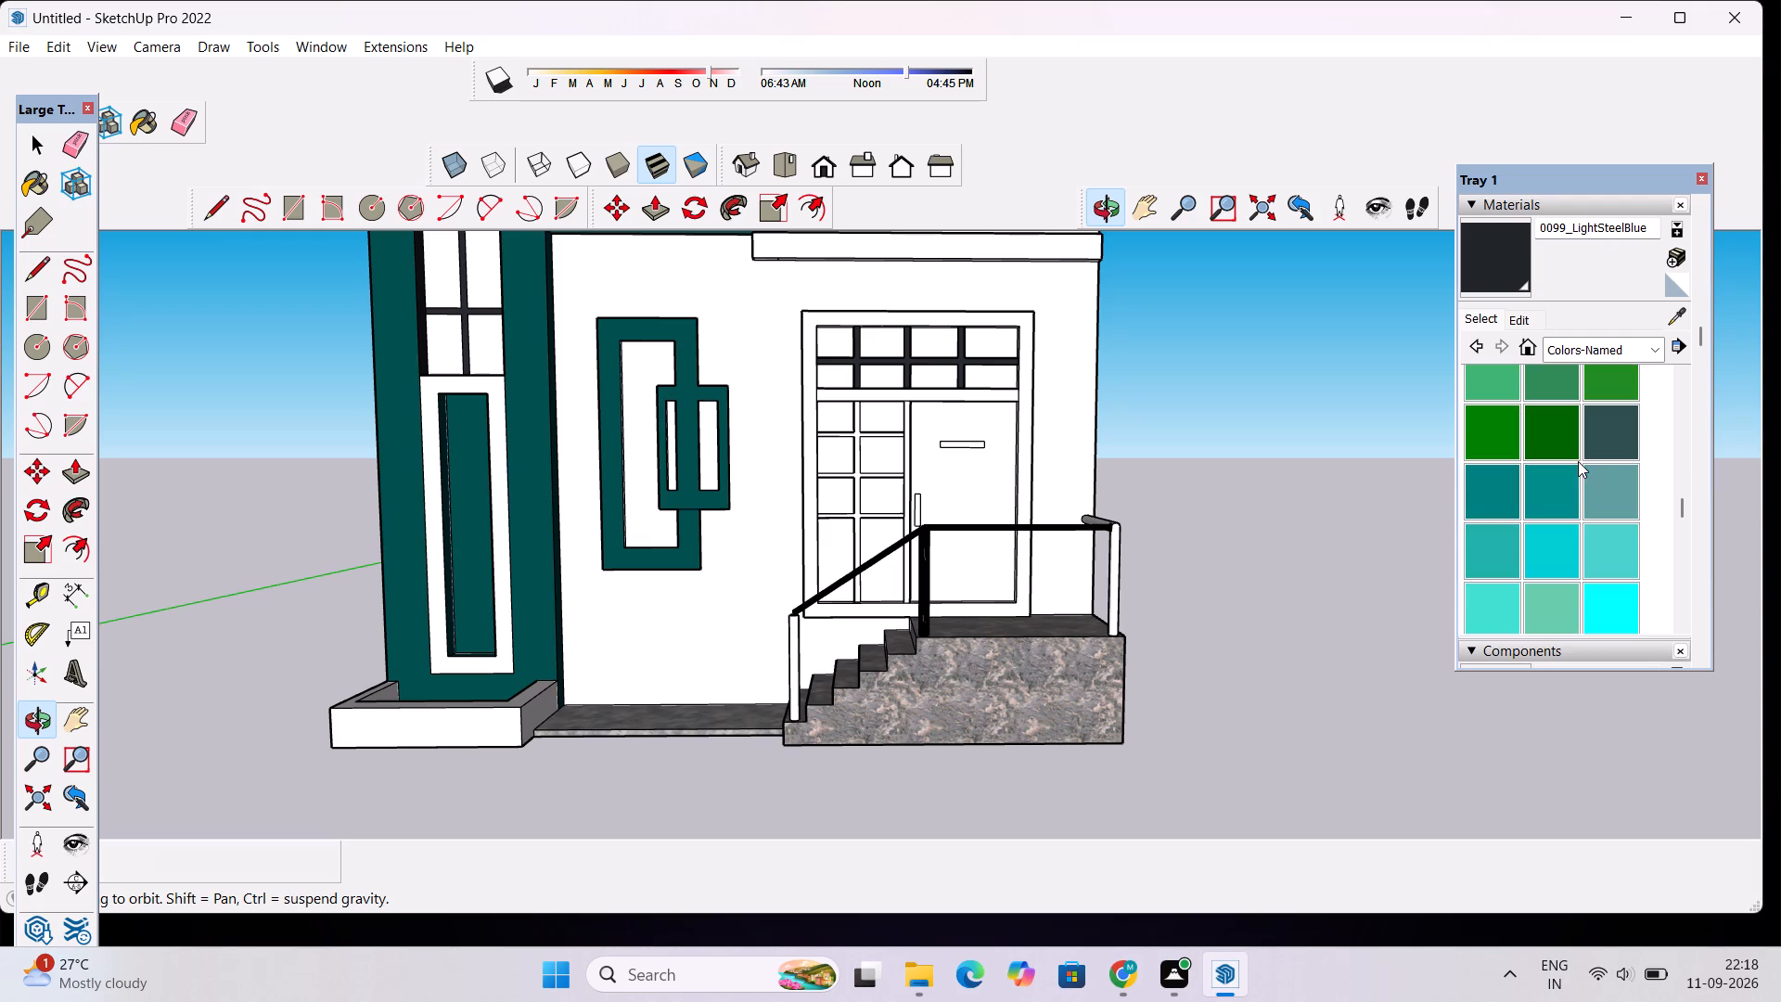
left_click(1595, 485)
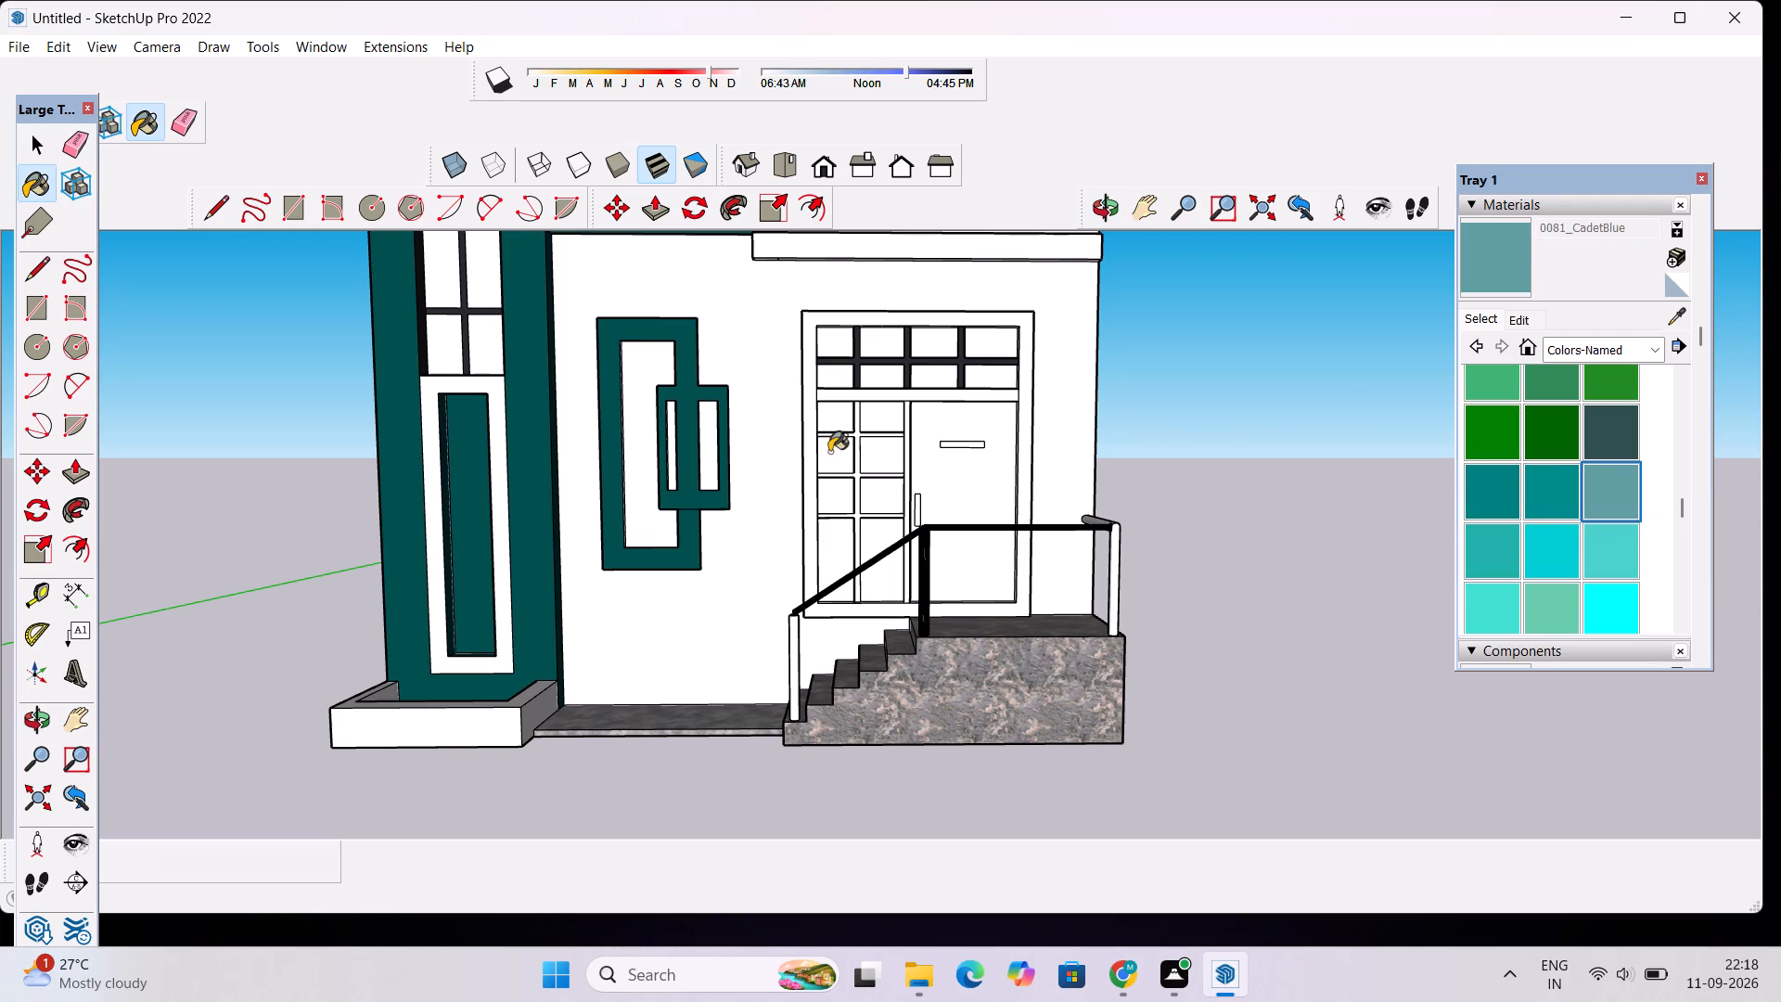
left_click(831, 459)
left_click(1510, 322)
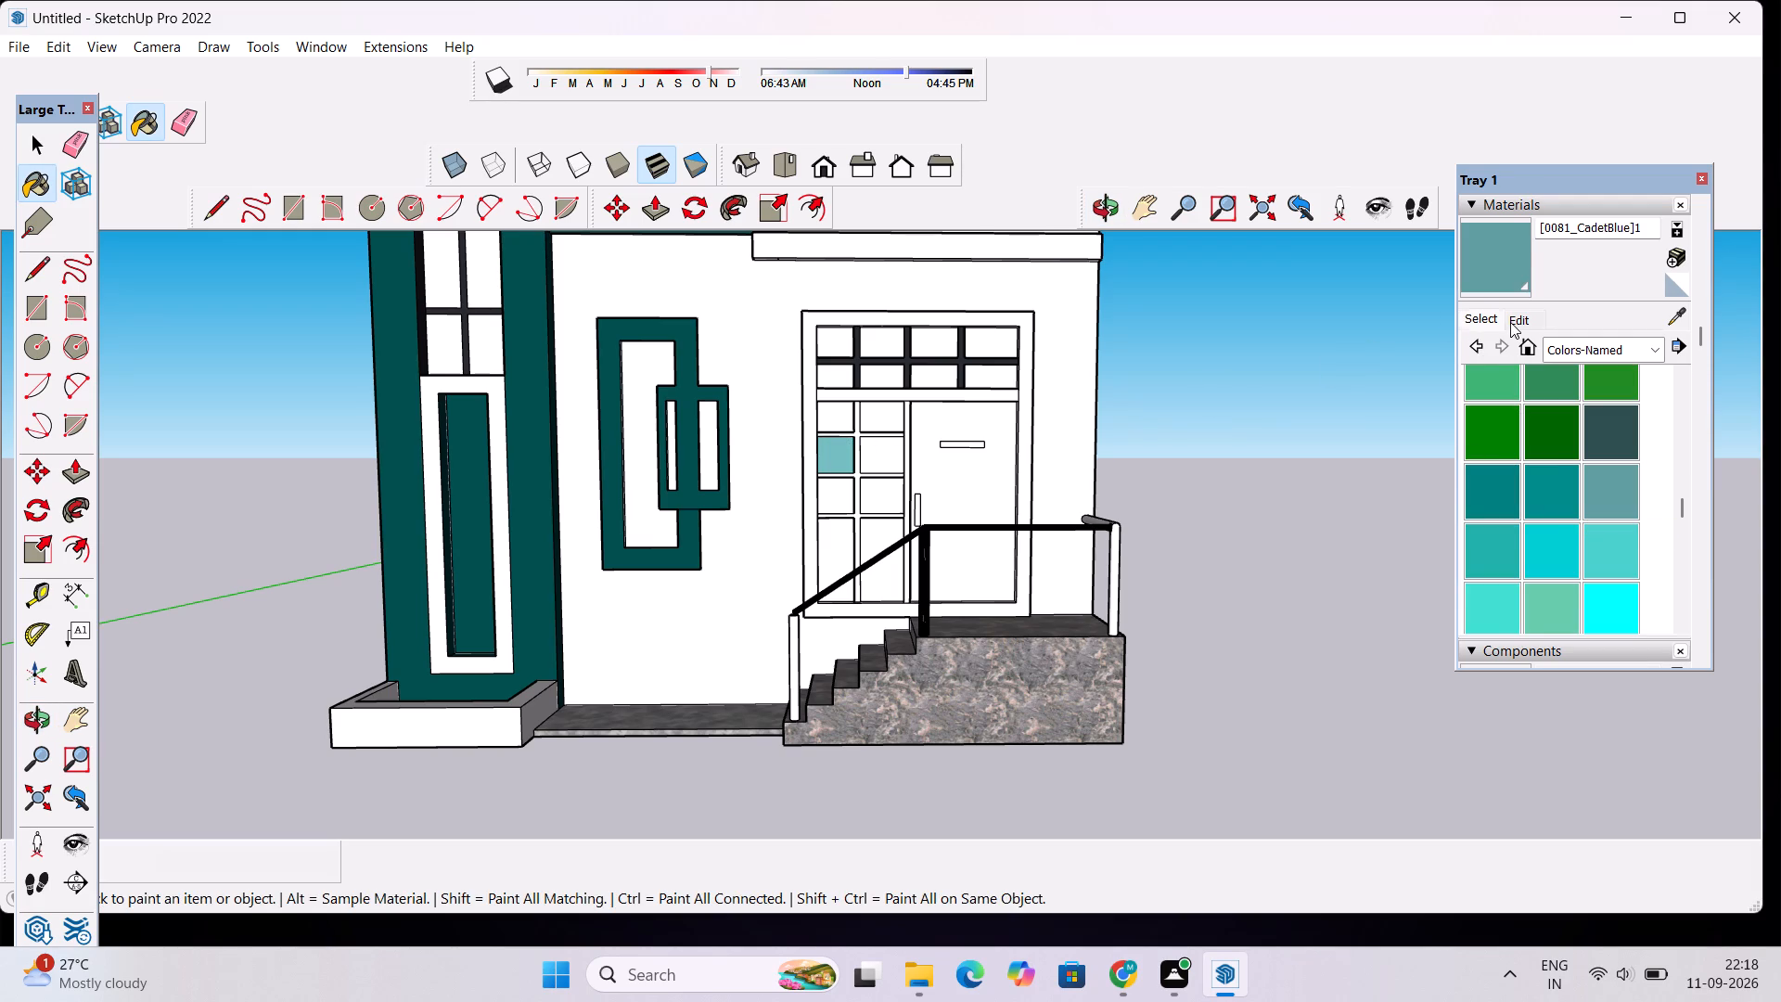
left_click(1571, 437)
left_click(1572, 443)
double_click(1572, 446)
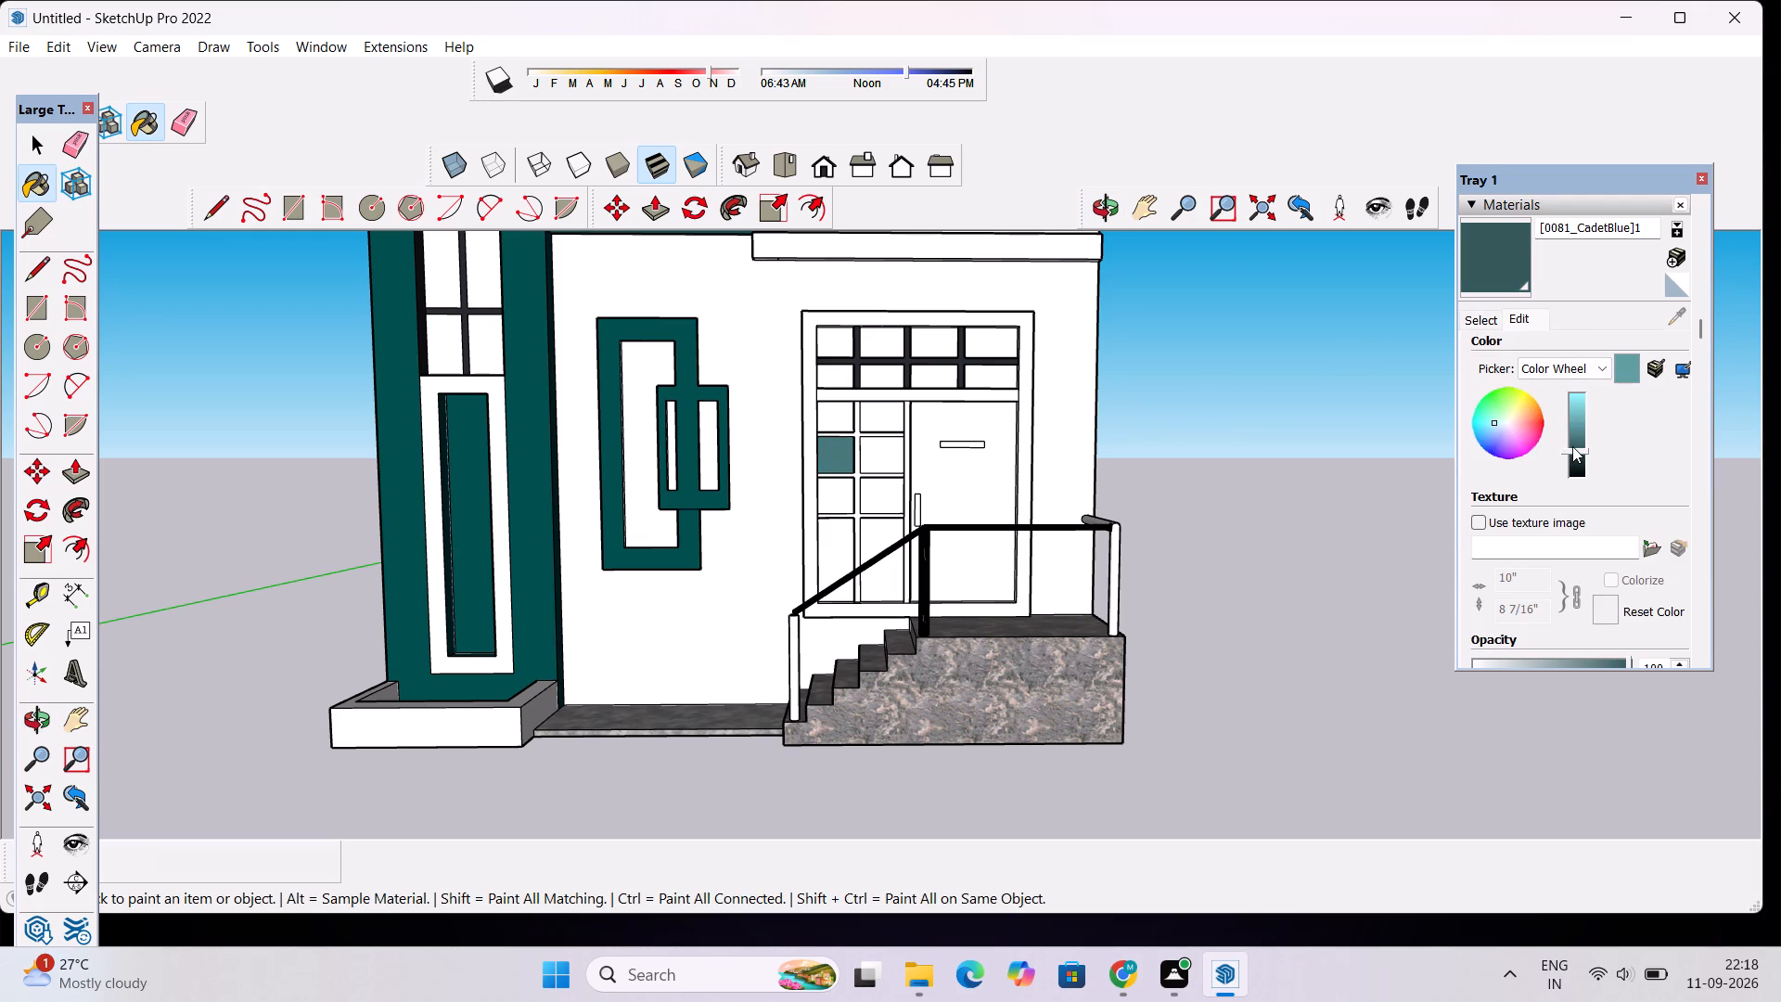
left_click(1572, 446)
Paint the remaining seven panes of the door's glazed side panel with the darkened 0081_CadetBlue.
scroll(771, 461, "up", 8)
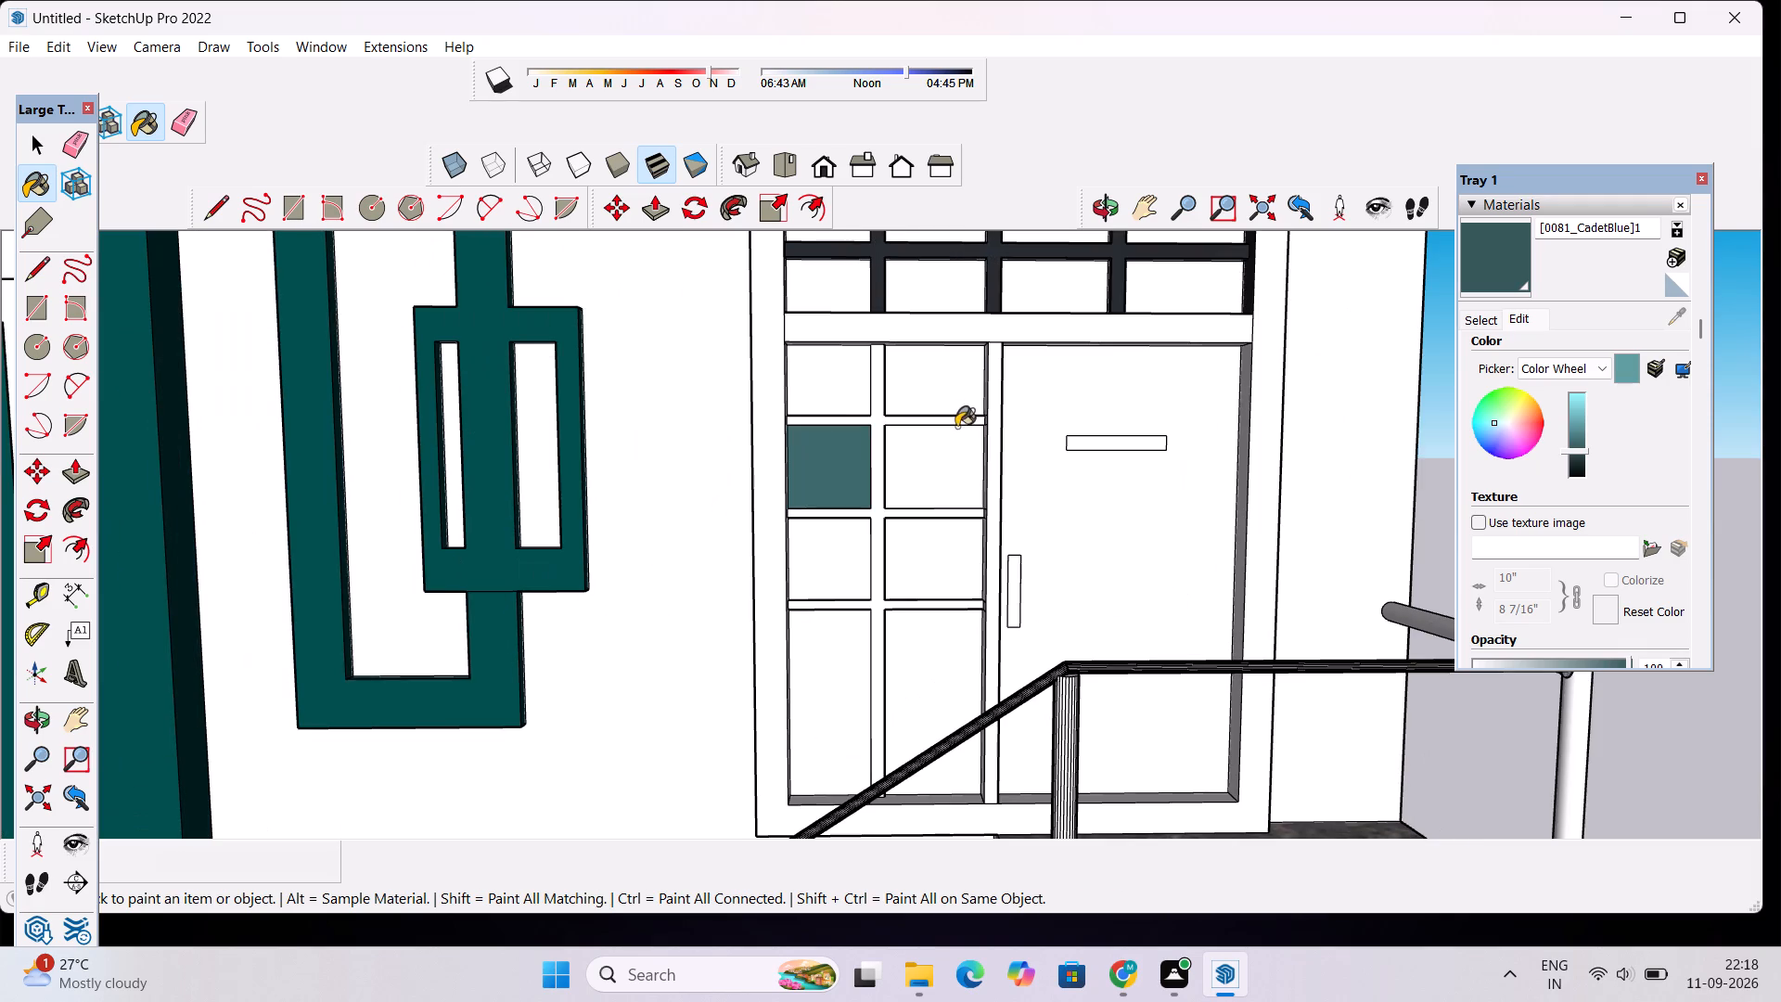
scroll(839, 419, "up", 6)
left_click(861, 354)
left_click(1049, 341)
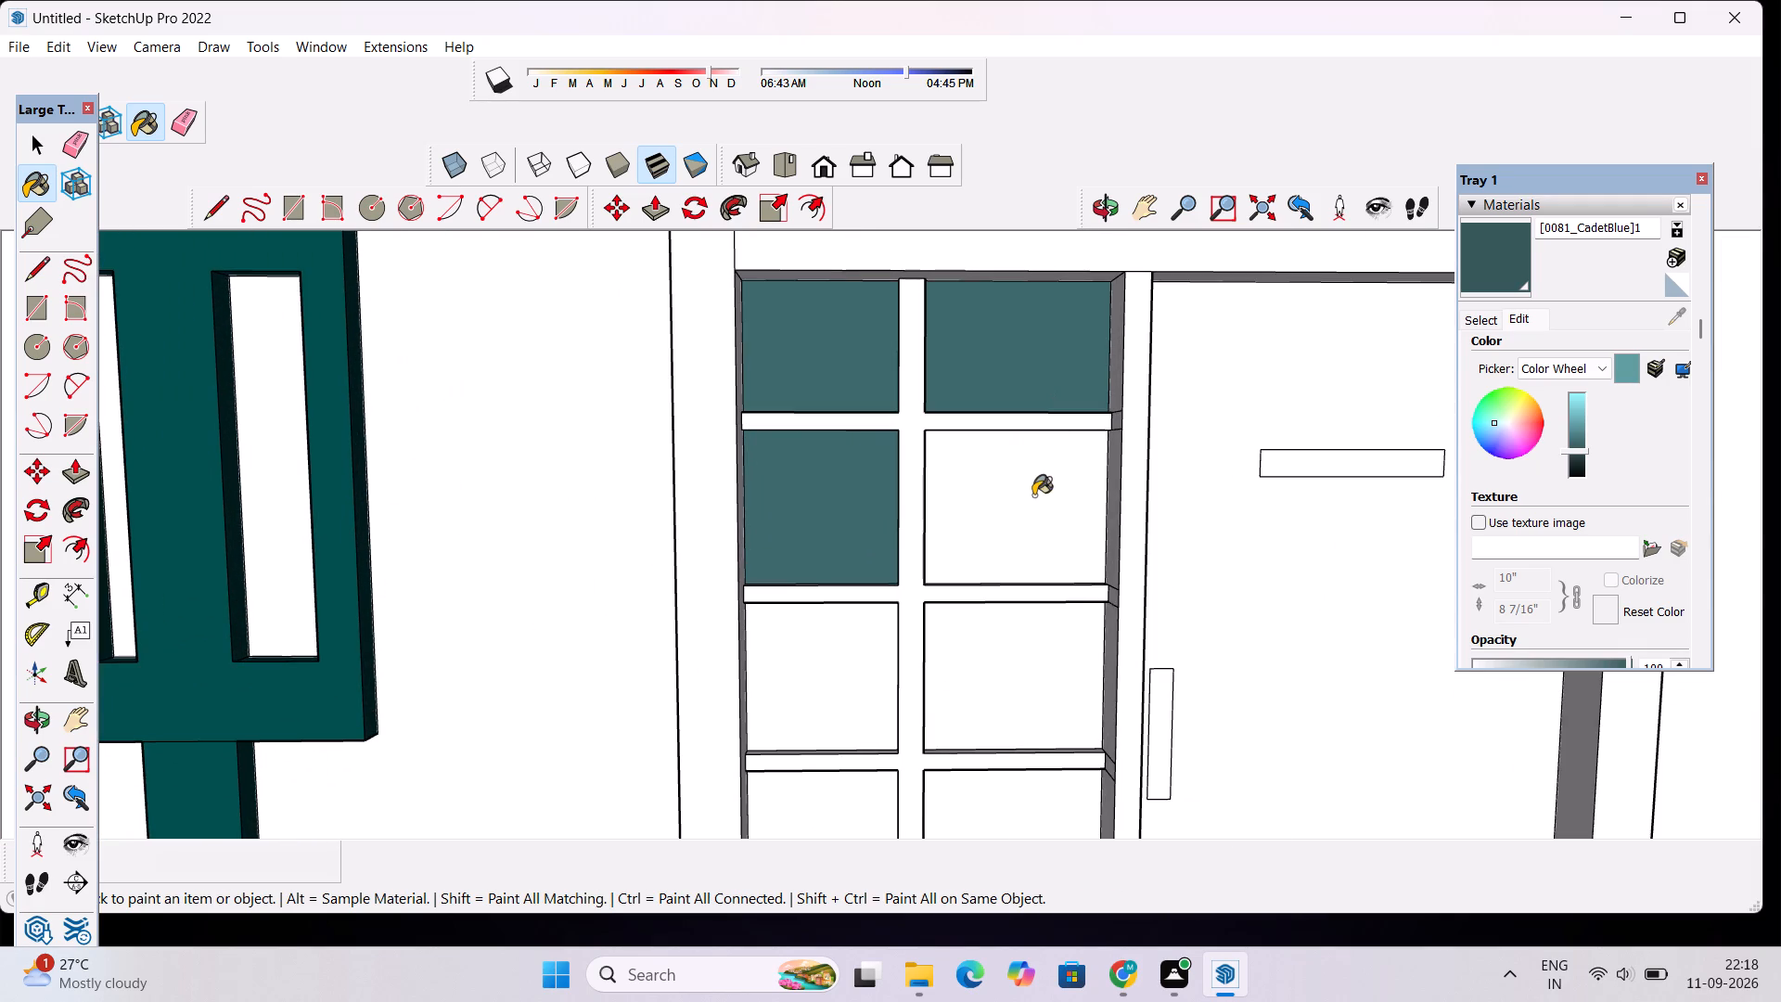
left_click(1033, 495)
left_click_drag(819, 673, 833, 673)
left_click_drag(1043, 667, 1044, 653)
scroll(997, 369, "down", 7)
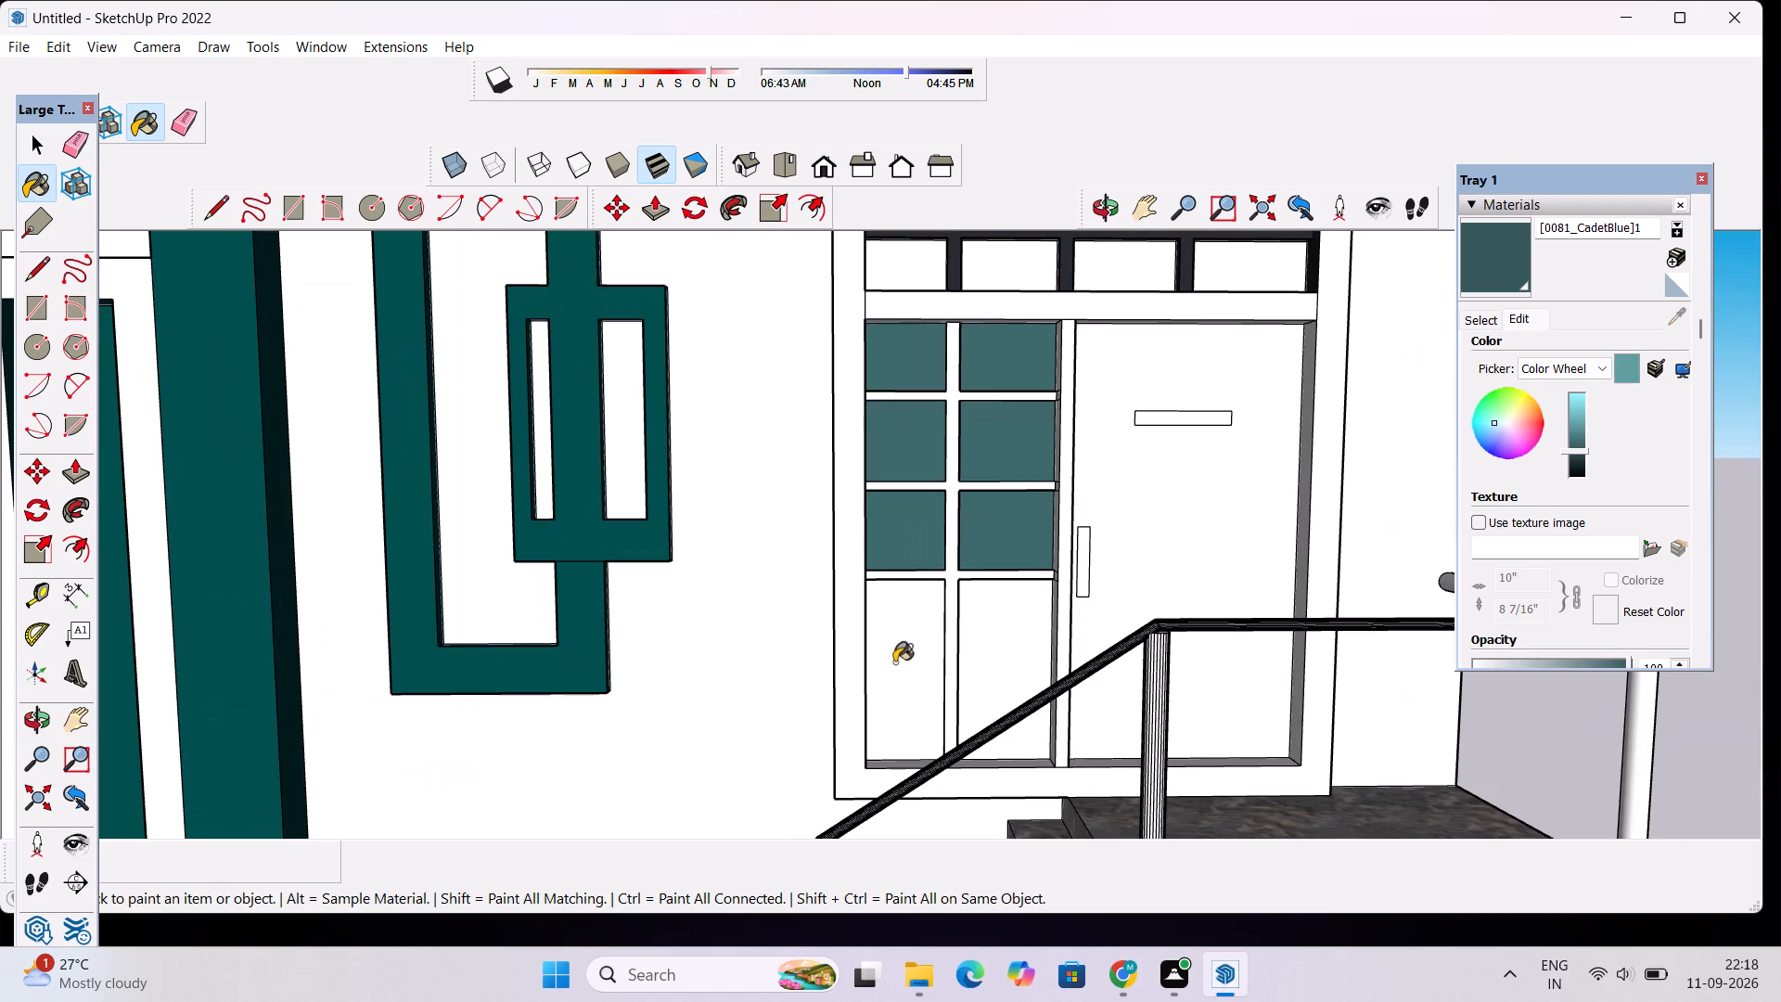
left_click(894, 662)
left_click(1019, 665)
Paint the glazed side panel's left reveal and the third-row segment of its right reveal with the darkened 0081_CadetBlue.
scroll(1032, 577, "up", 8)
left_click(1068, 519)
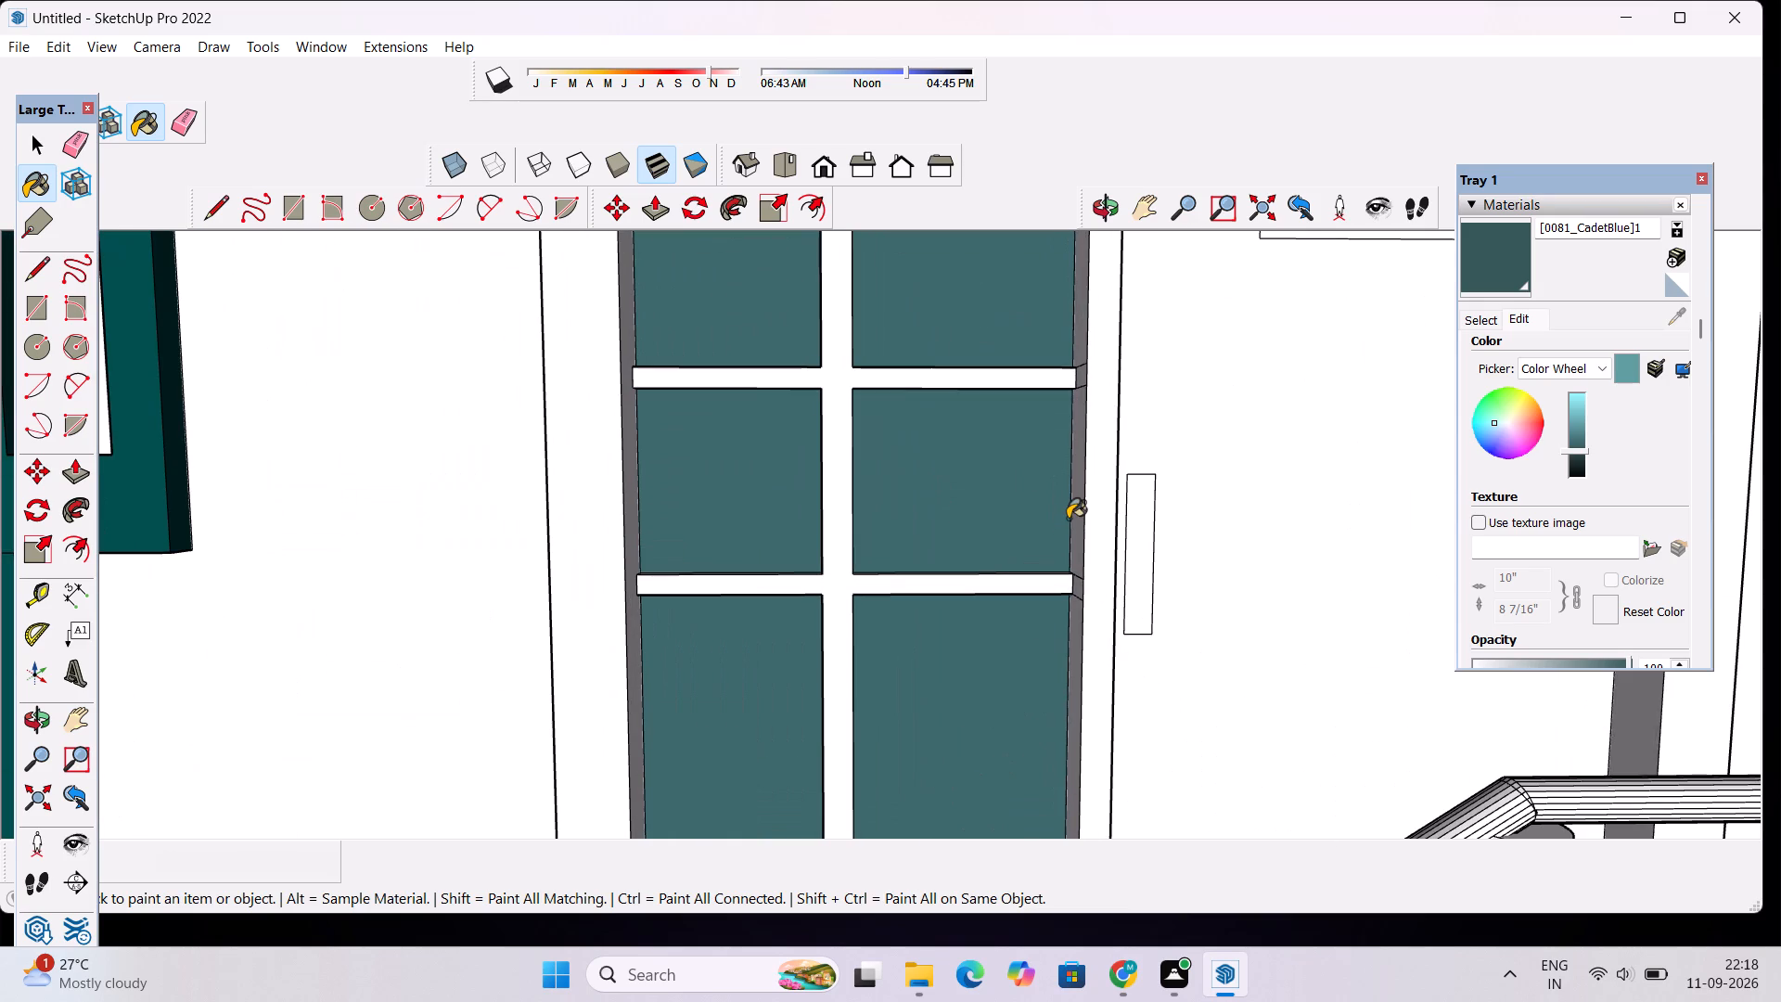
left_click(1076, 540)
left_click(1075, 585)
scroll(1057, 625, "up", 4)
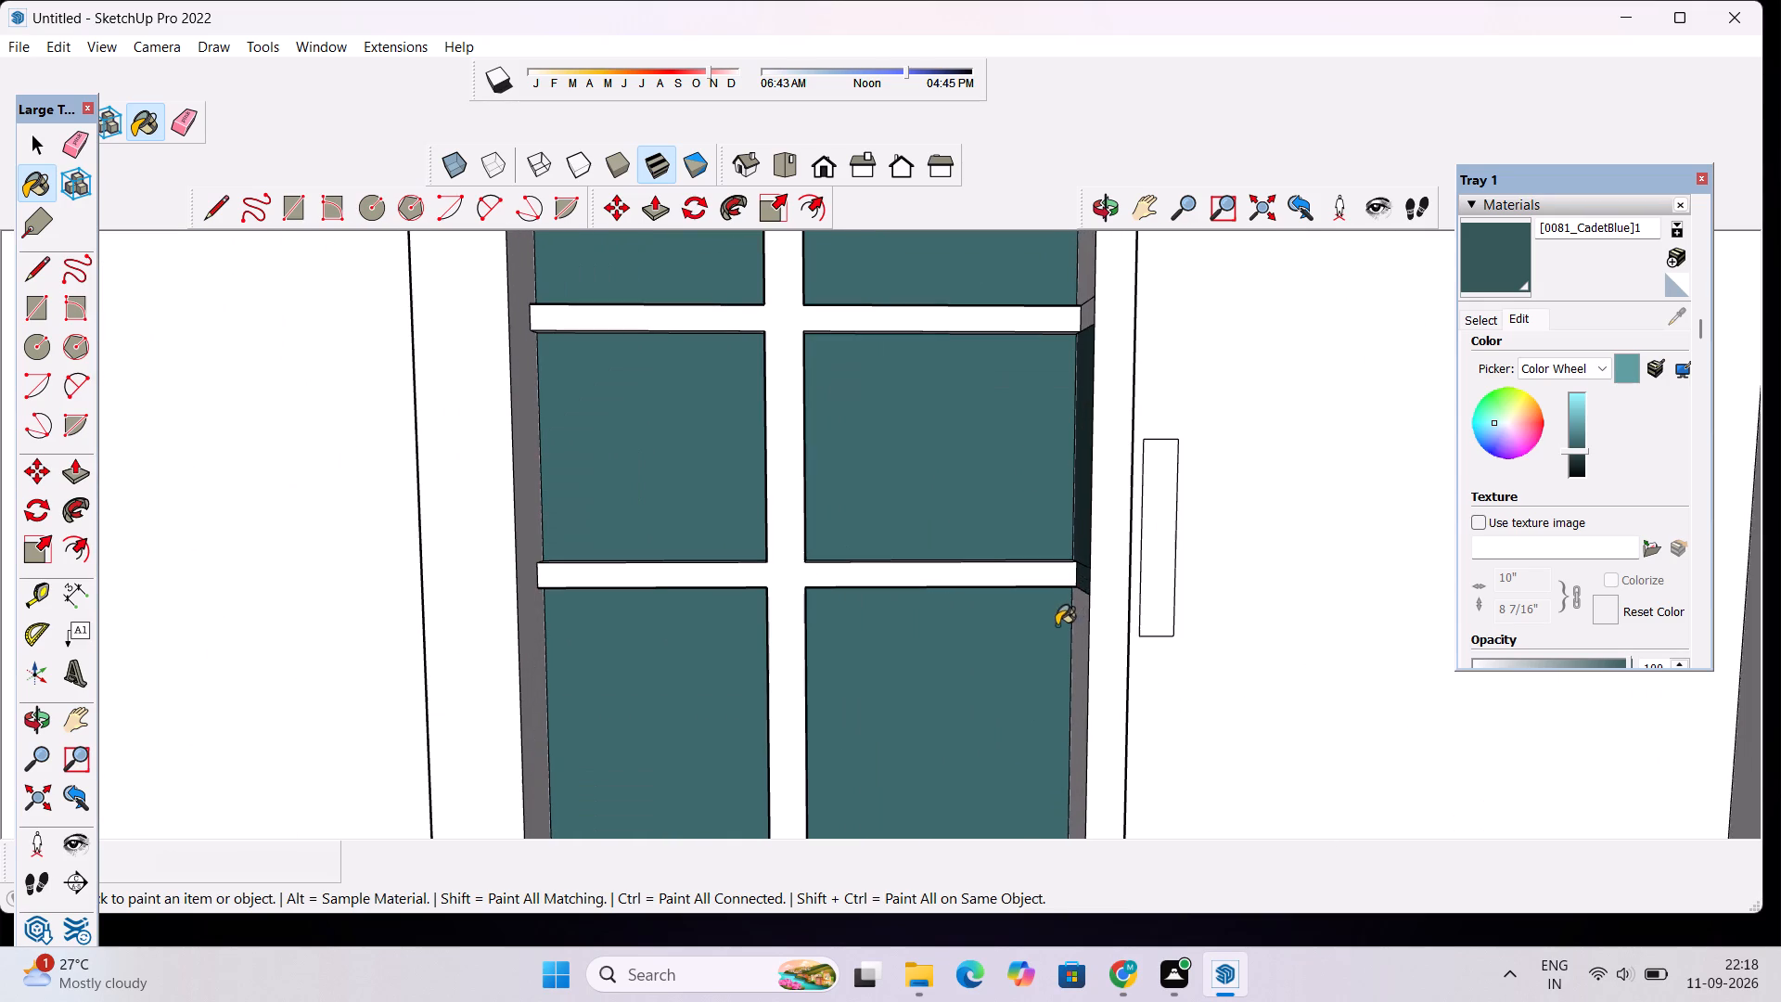
left_click(404, 528)
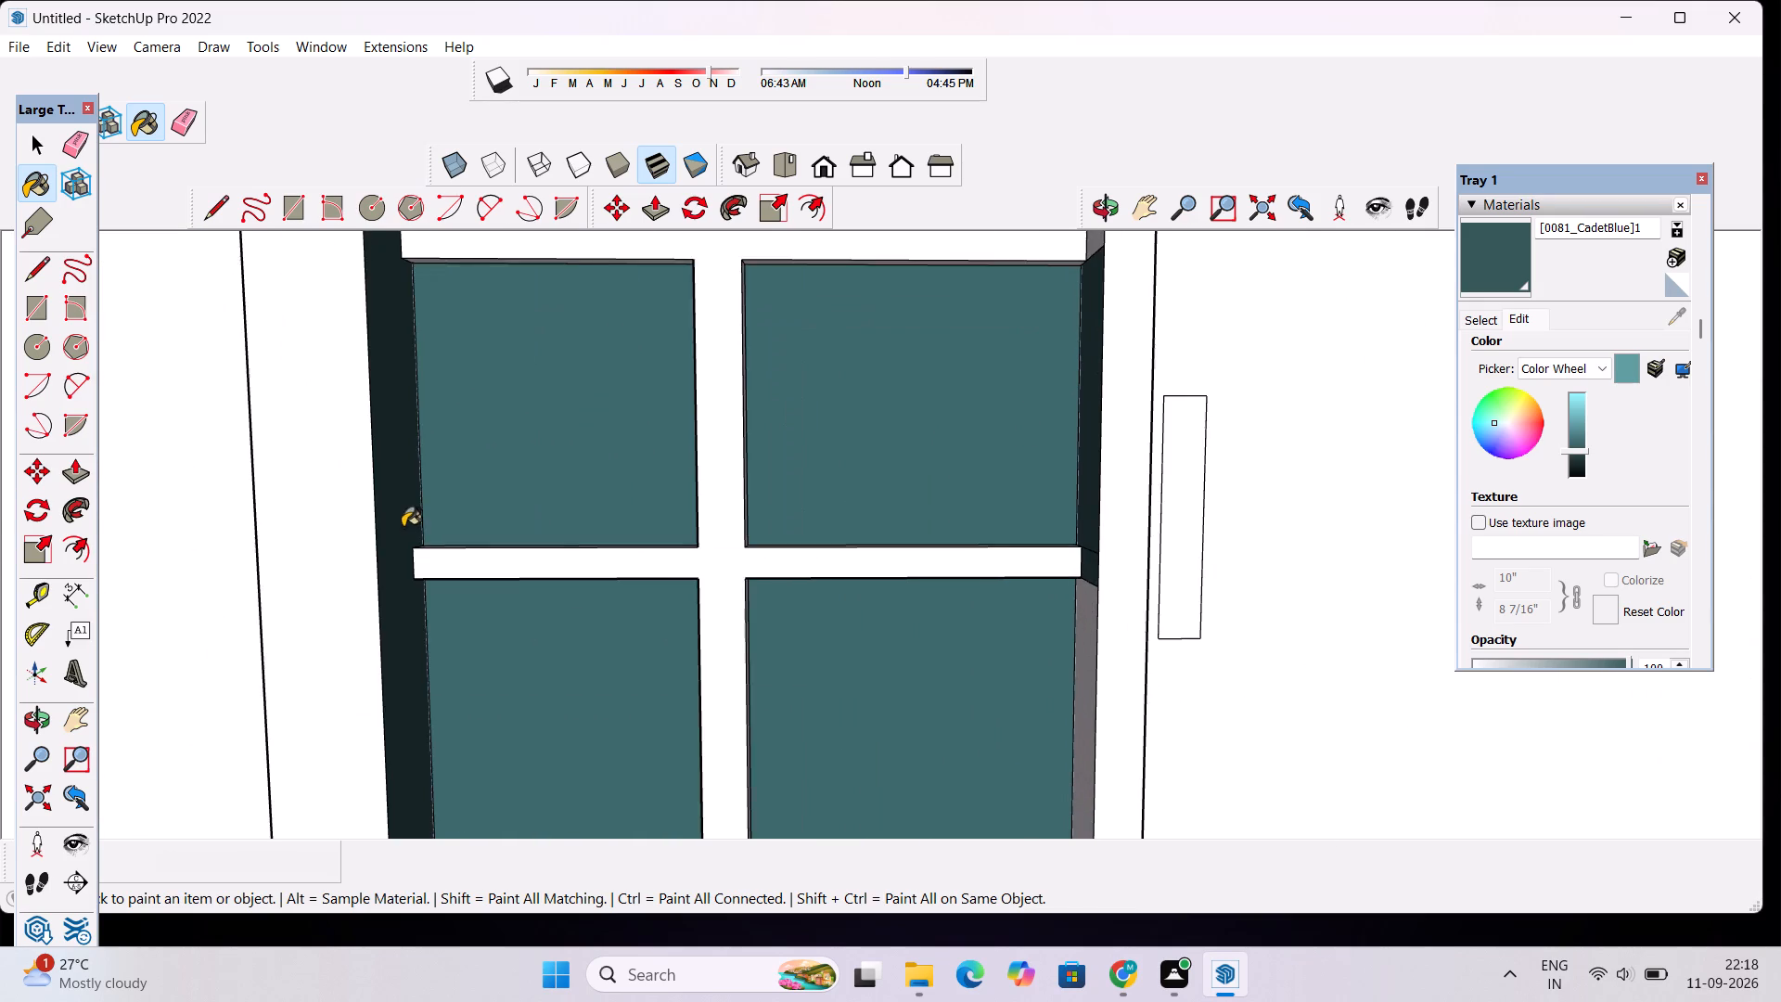
Paint the remaining segments of the glazed side panel's right reveal, from top row to bottom row, with the darkened 0081_CadetBlue.
scroll(403, 527, "down", 10)
scroll(701, 585, "up", 9)
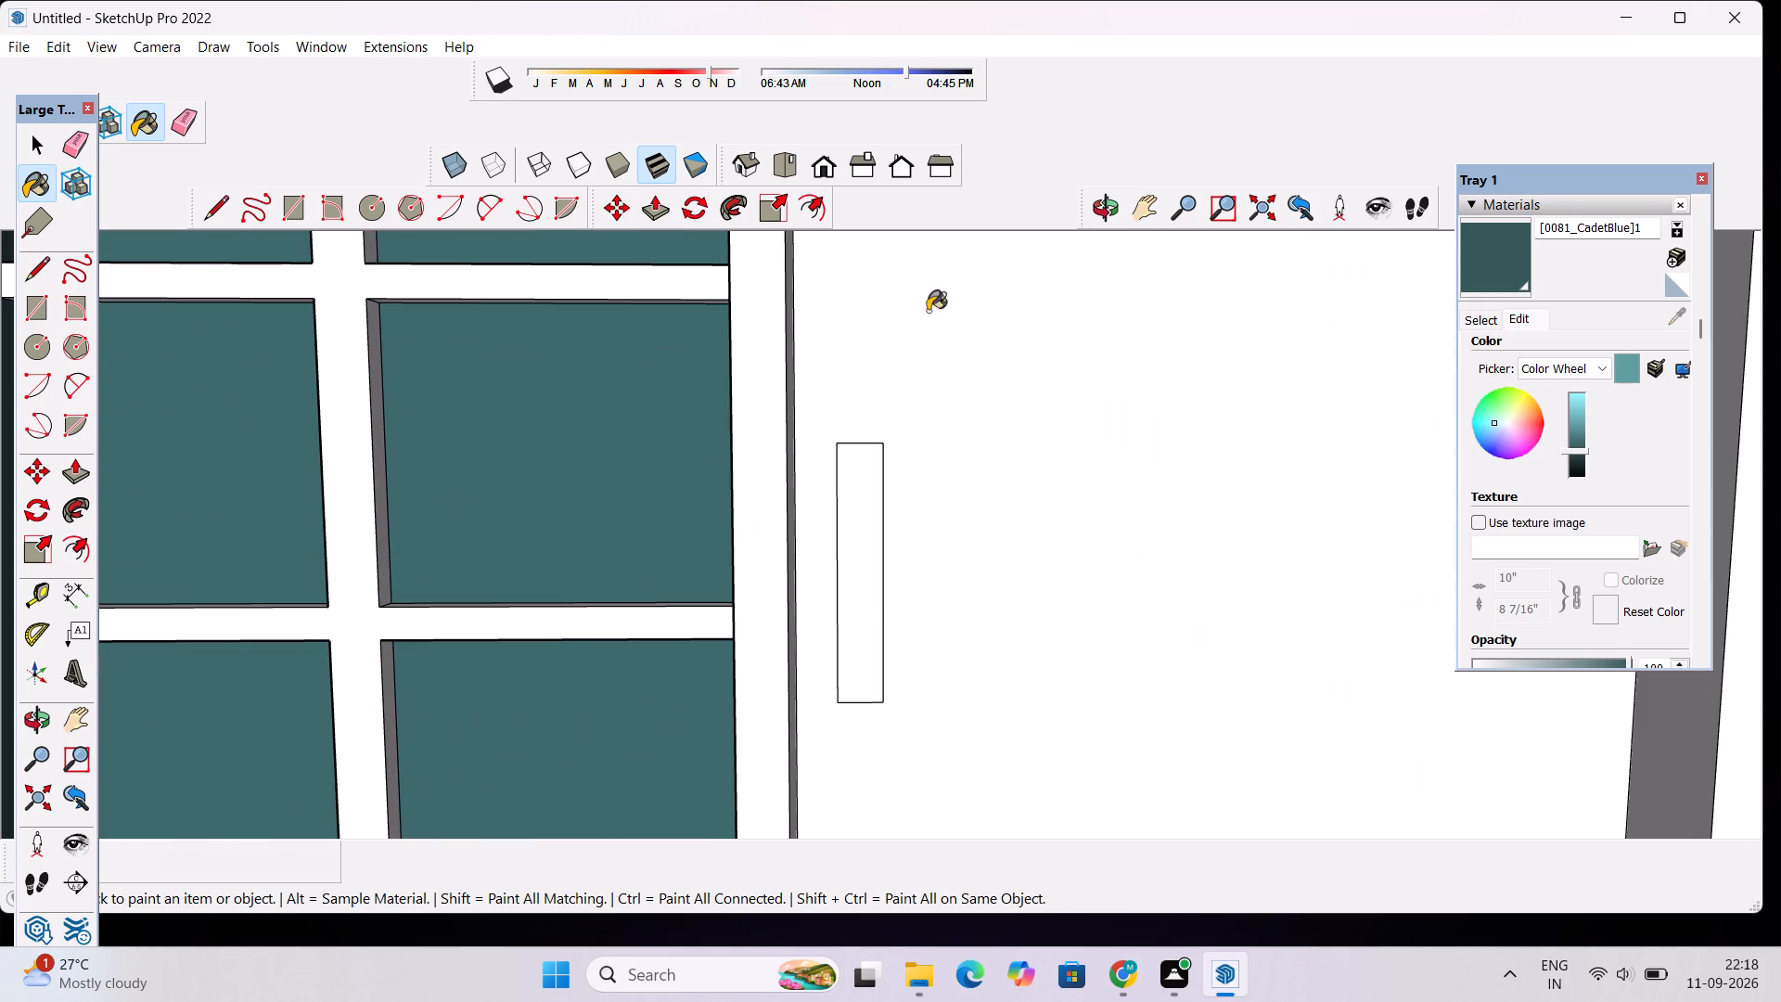
left_click(1102, 215)
left_click_drag(746, 474, 1114, 402)
scroll(1057, 502, "down", 7)
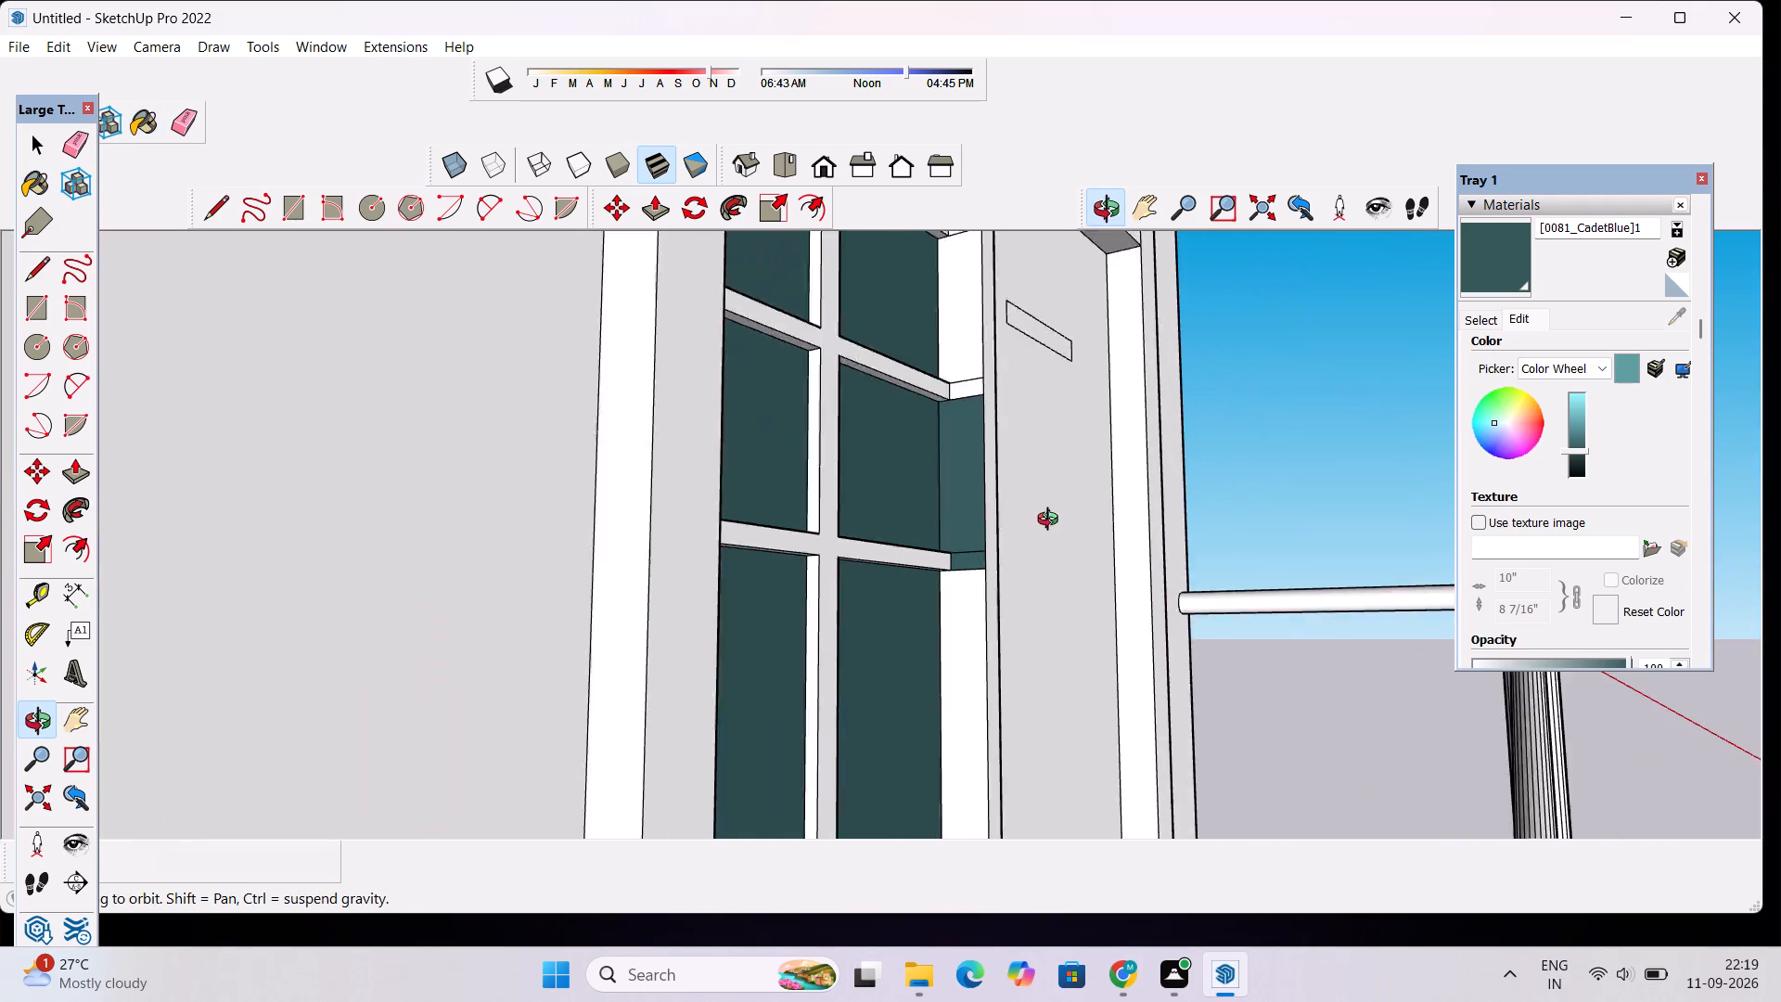
scroll(1052, 521, "down", 5)
left_click(1482, 249)
scroll(1003, 360, "up", 3)
left_click(997, 339)
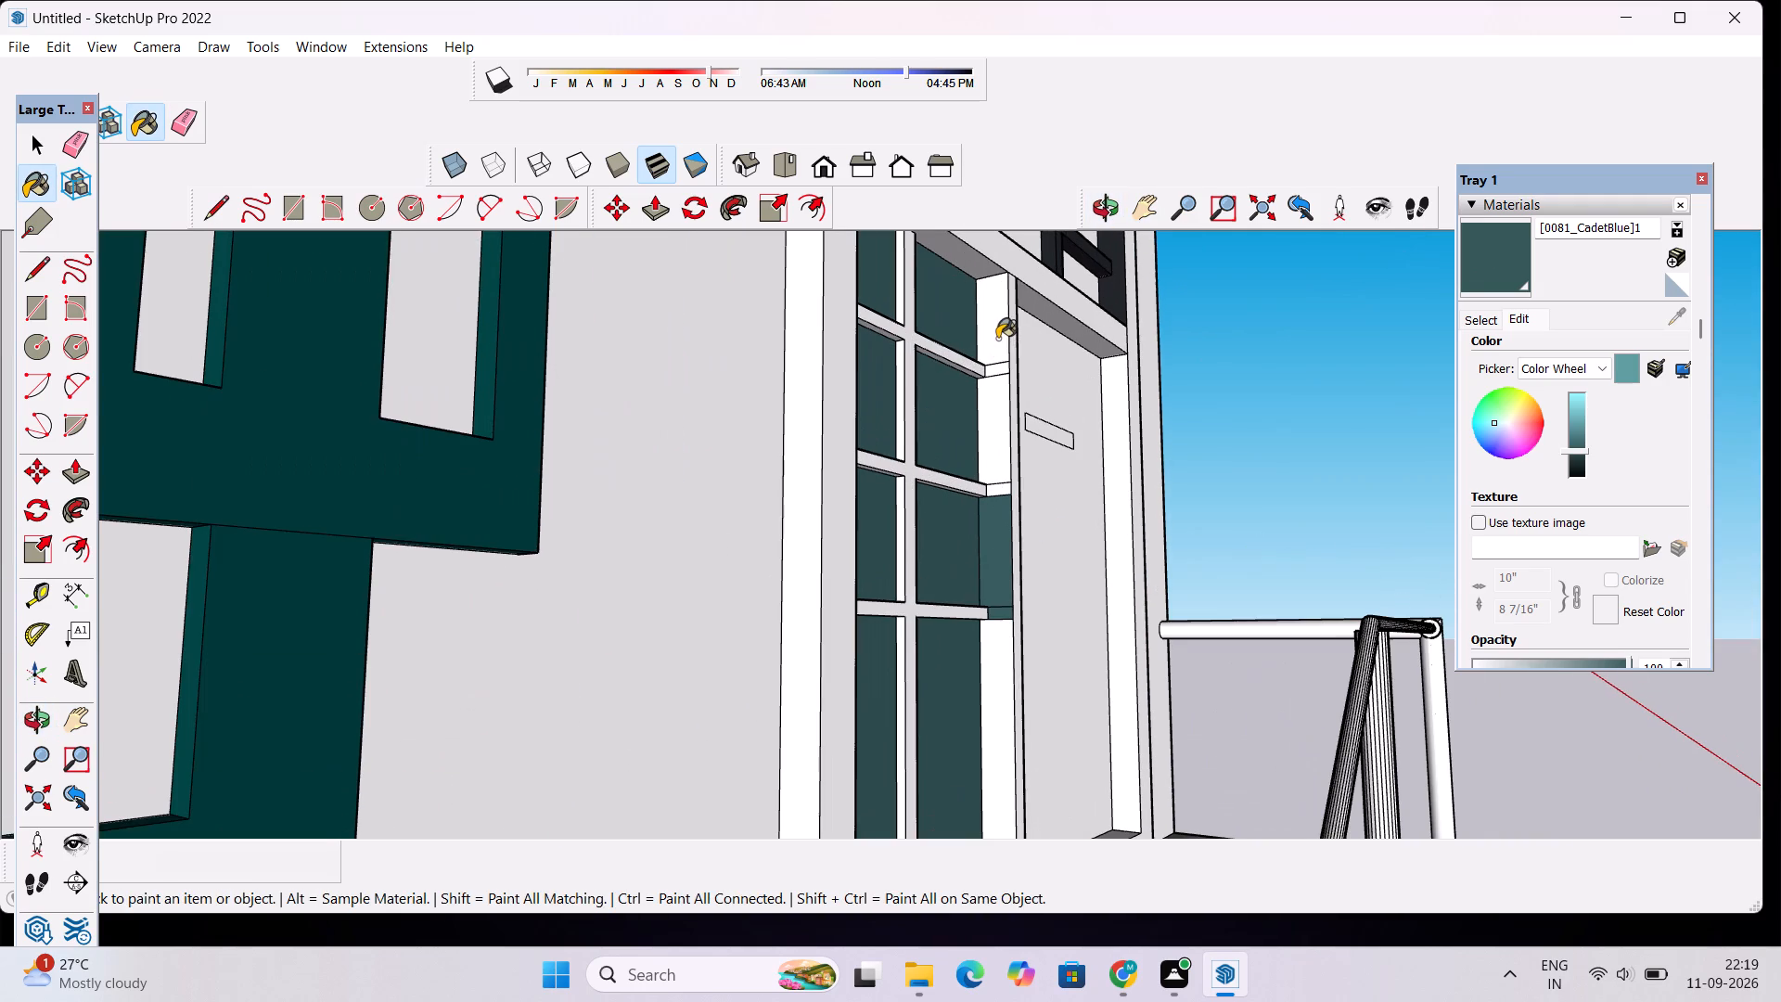
left_click(996, 371)
left_click(996, 403)
scroll(980, 465, "down", 4)
scroll(989, 474, "up", 4)
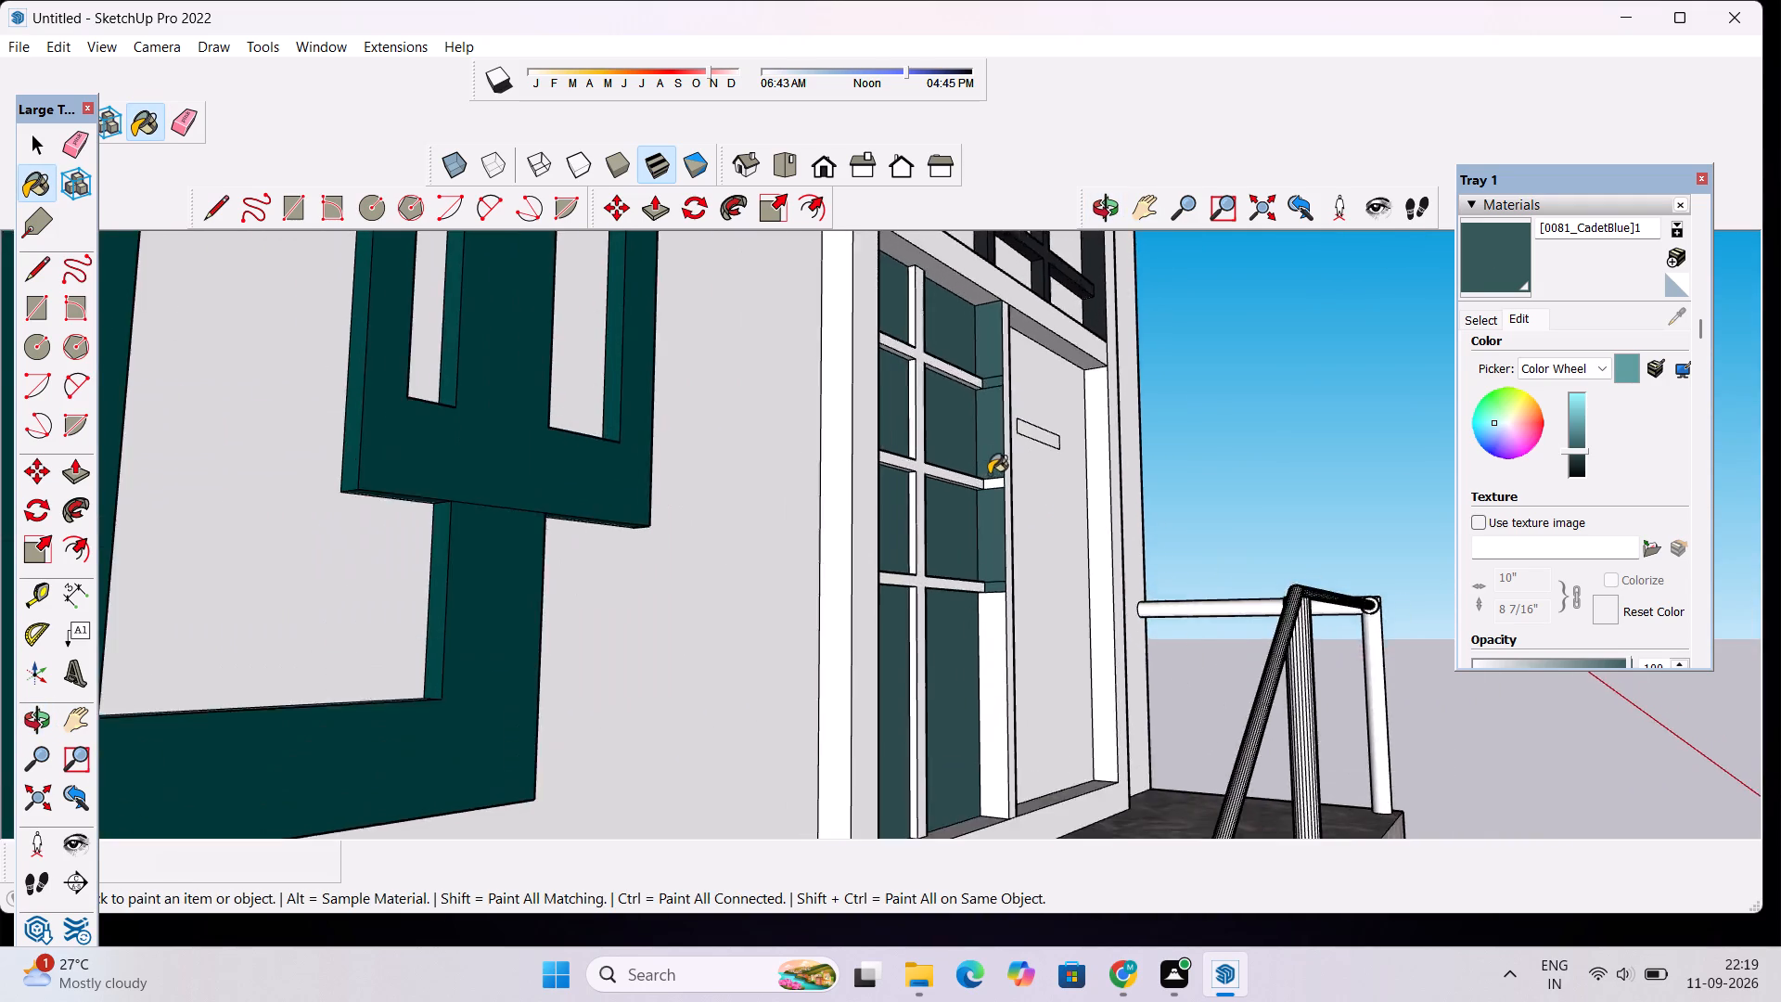
scroll(989, 474, "up", 3)
left_click(993, 483)
scroll(1002, 423, "down", 8)
scroll(1006, 621, "up", 4)
left_click(995, 626)
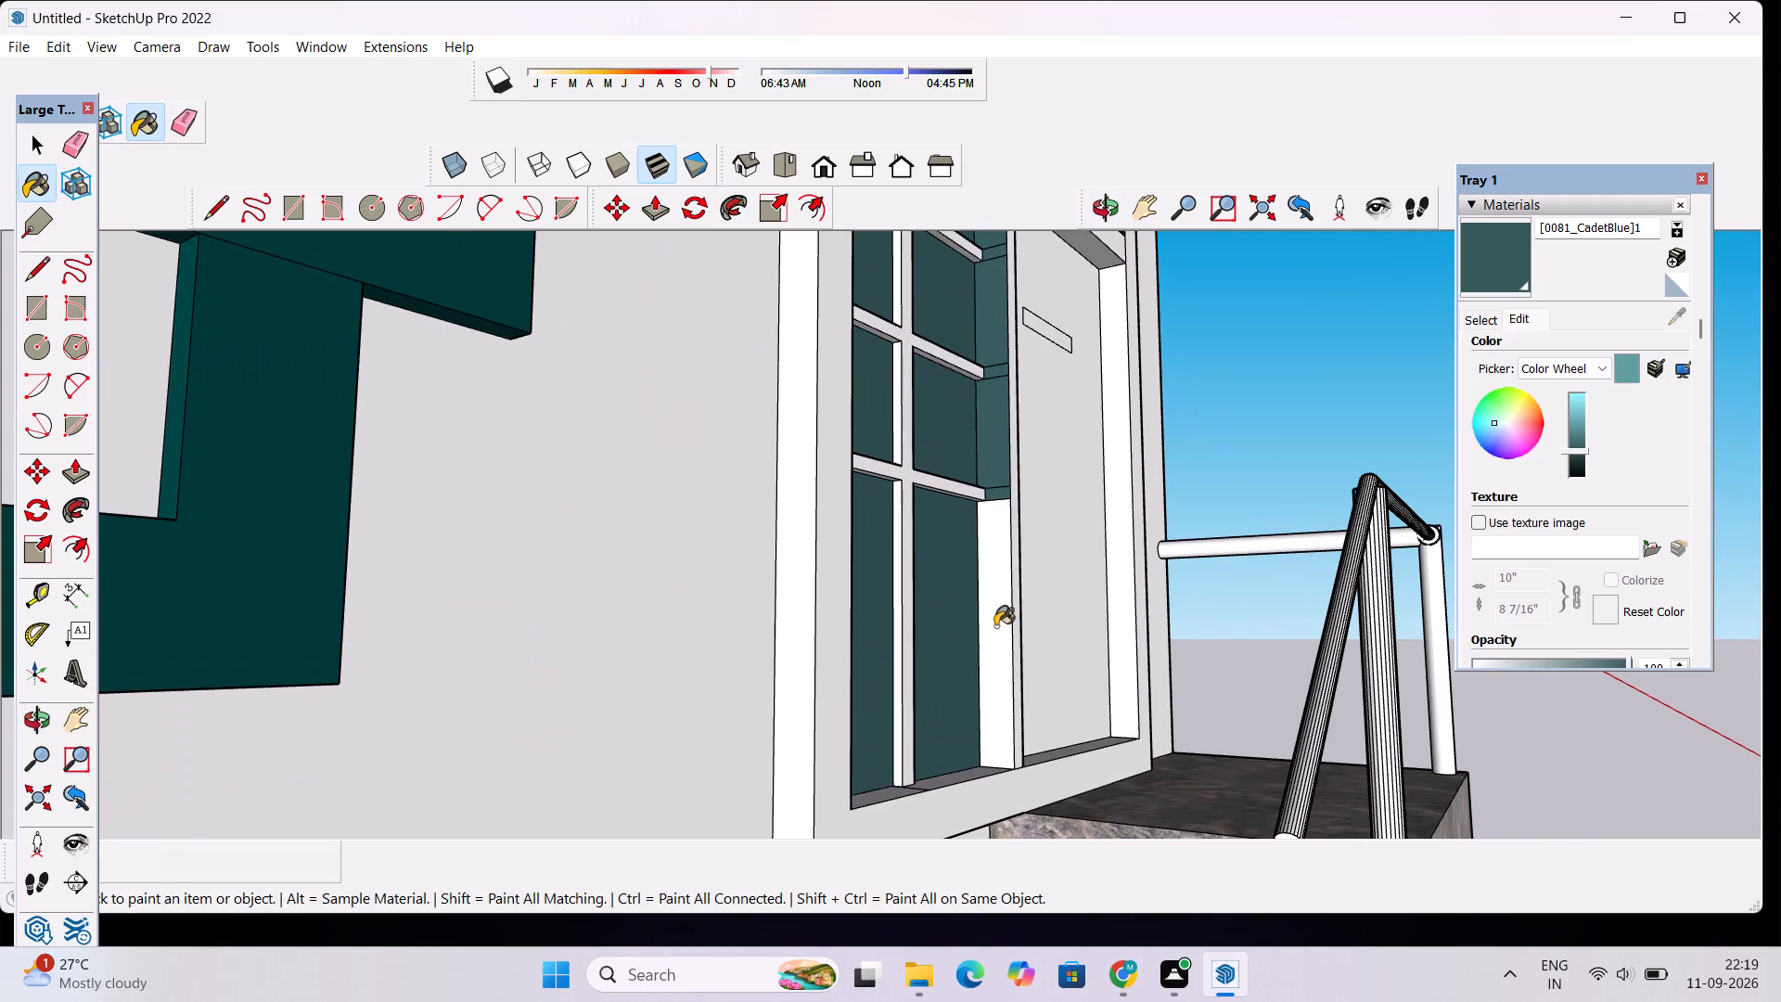
Paint the bottom ledge beneath the two lowest panes of the glazed side panel with the darkened 0081_CadetBlue.
left_click(955, 772)
scroll(955, 772, "up", 7)
left_click(955, 782)
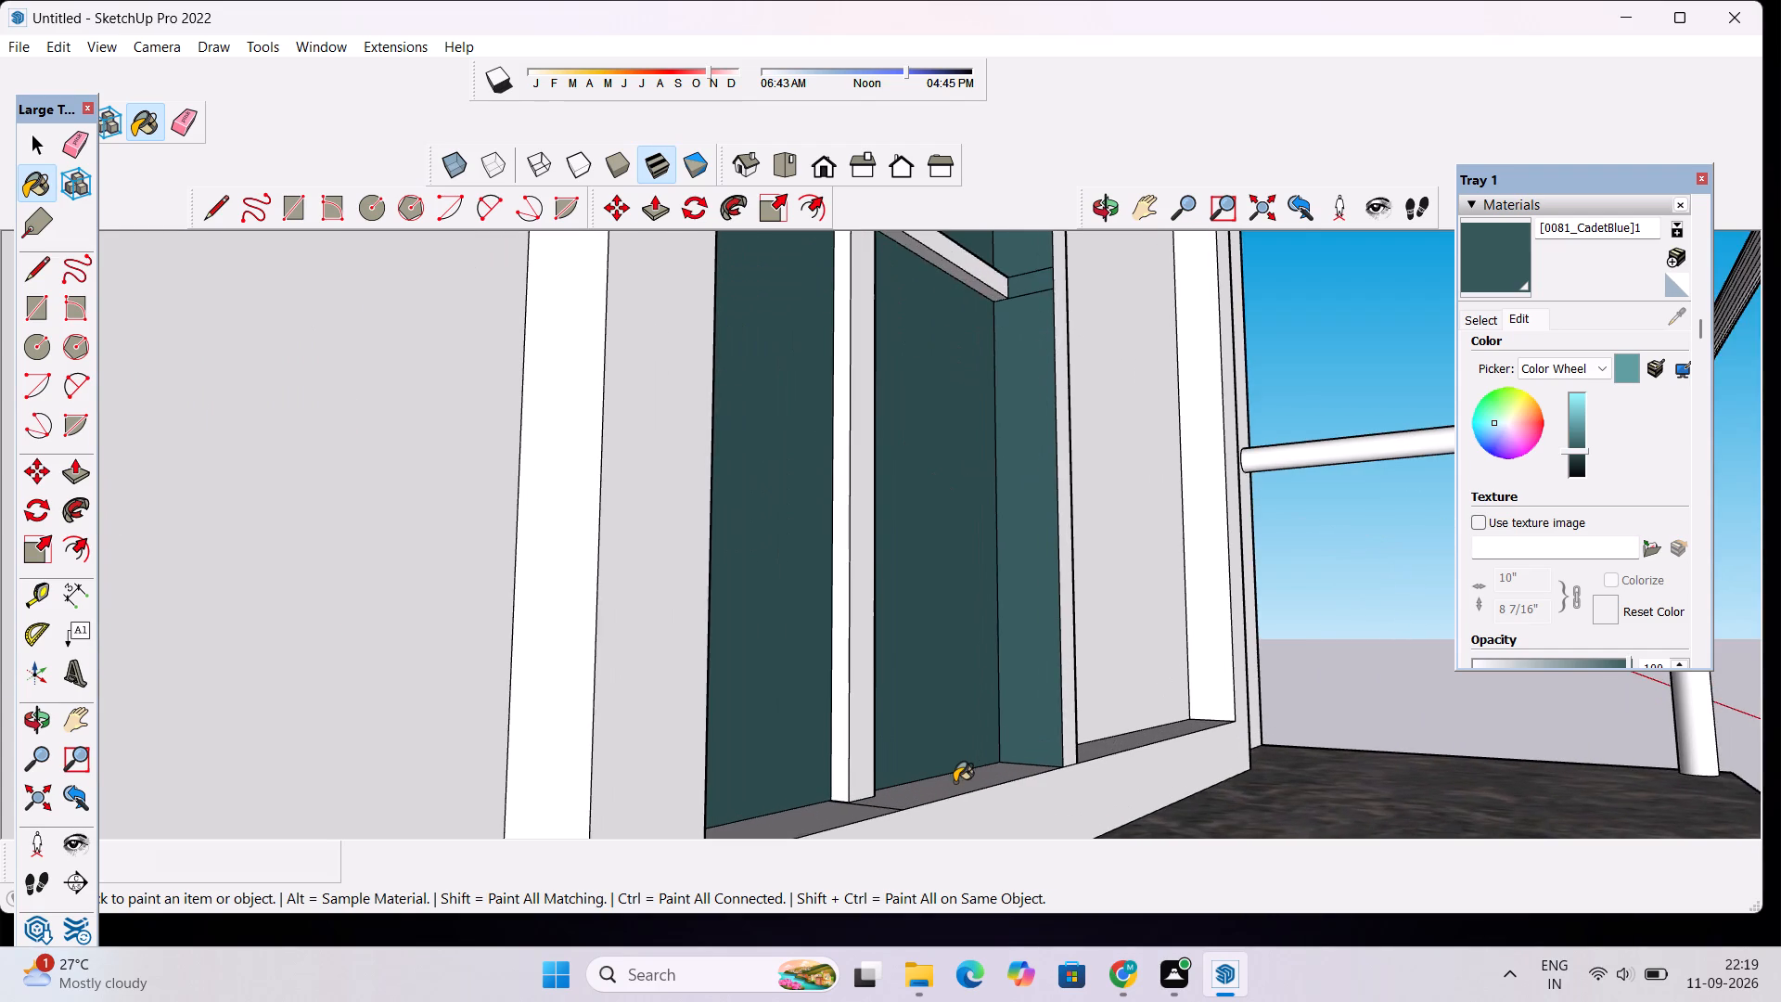
left_click(805, 821)
scroll(837, 762, "down", 6)
Paint the top reveal above the glazed side panel, on the underside of the crossbar, with the darkened 0081_CadetBlue.
left_click(1101, 218)
left_click_drag(1094, 375, 1071, 393)
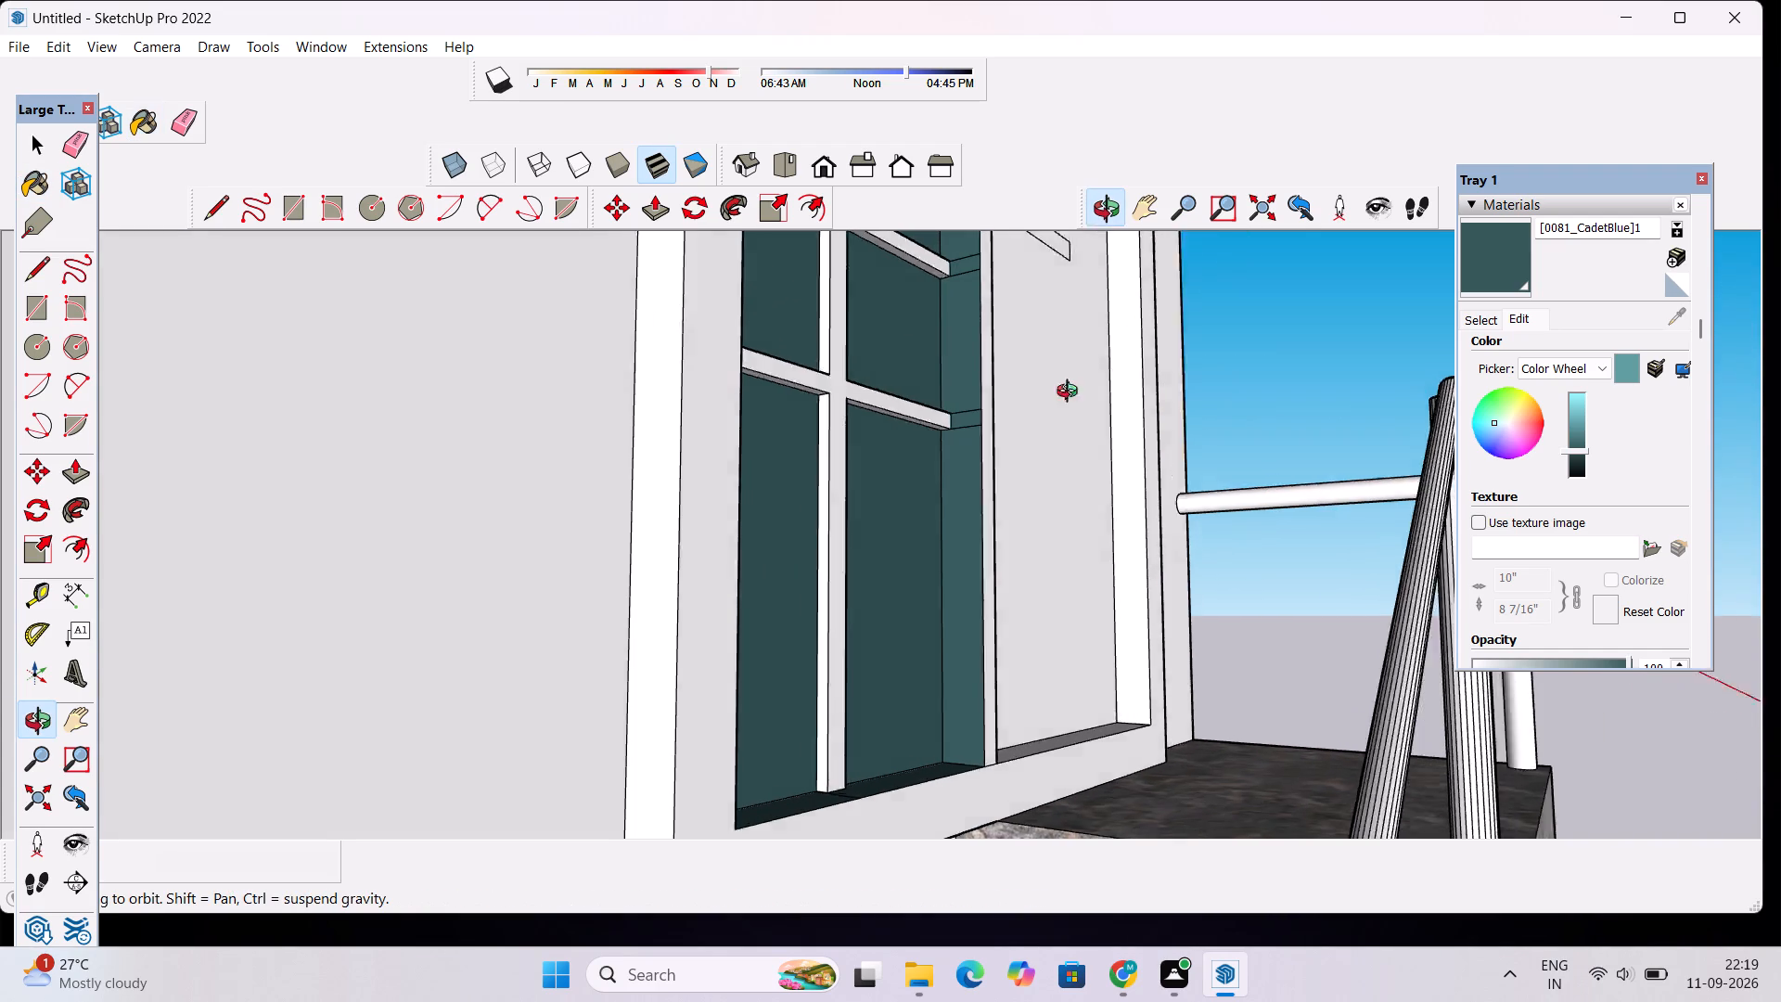
left_click_drag(1071, 393, 653, 614)
scroll(678, 543, "down", 6)
left_click_drag(719, 530, 842, 164)
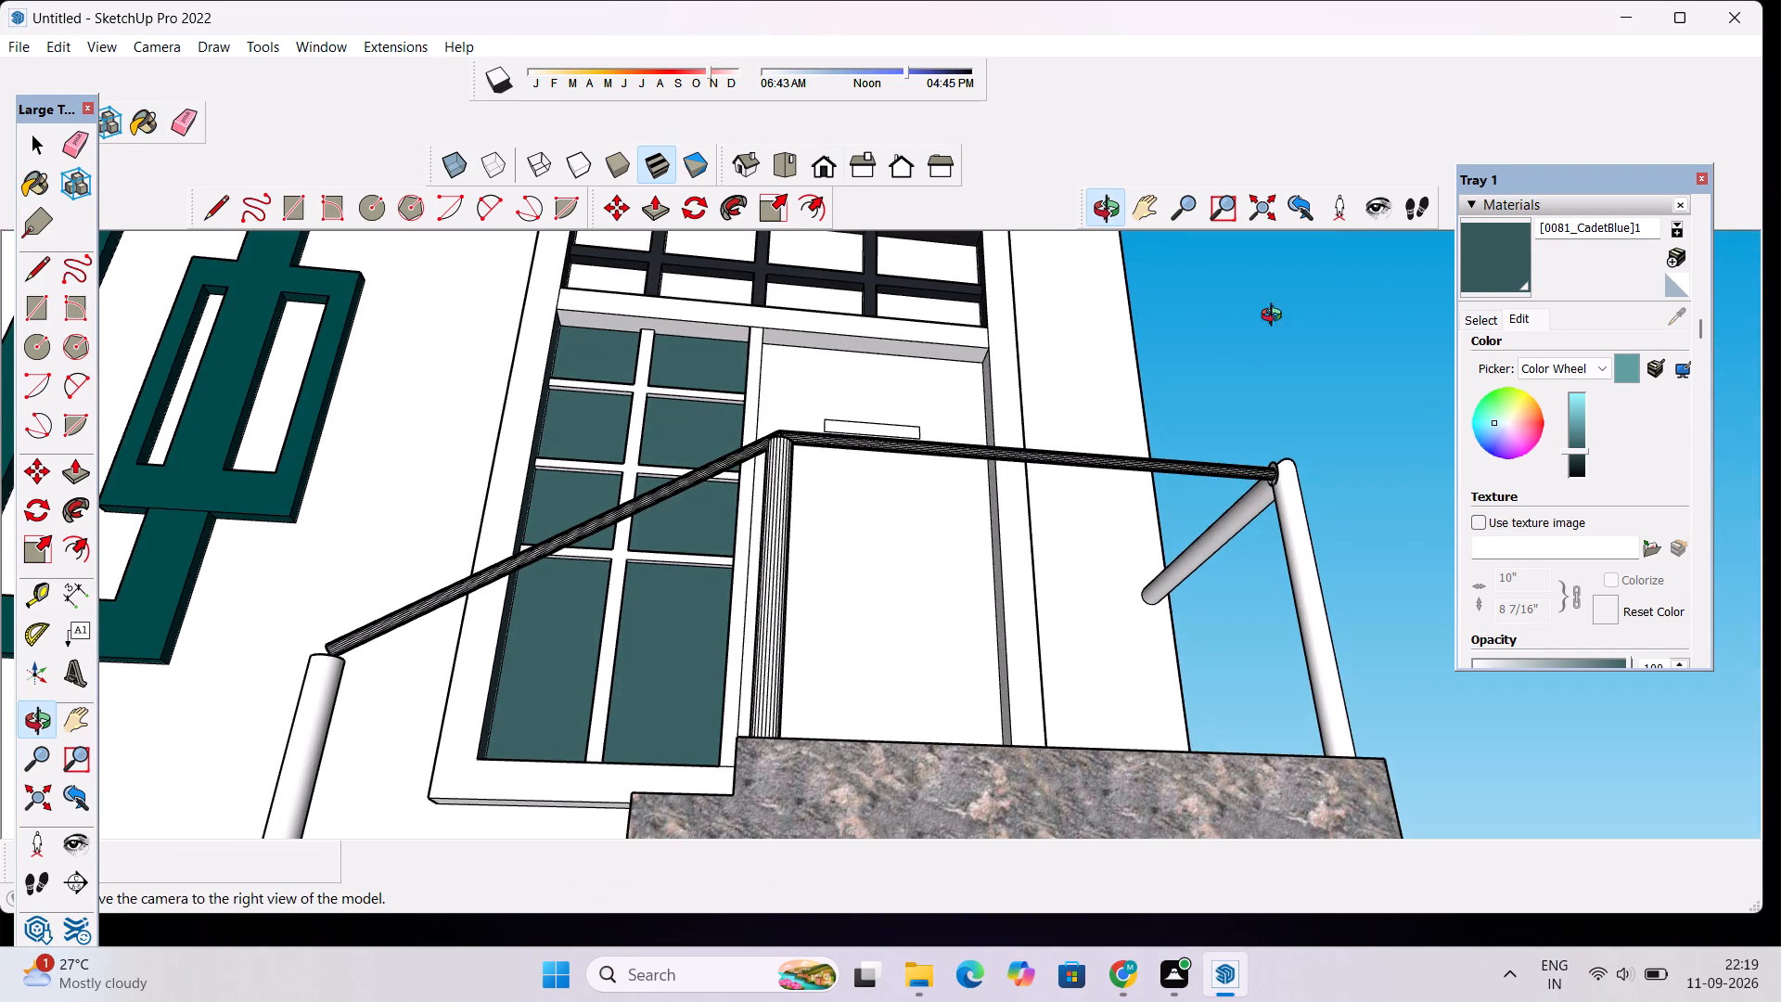
left_click(1479, 279)
scroll(678, 350, "up", 4)
left_click(704, 319)
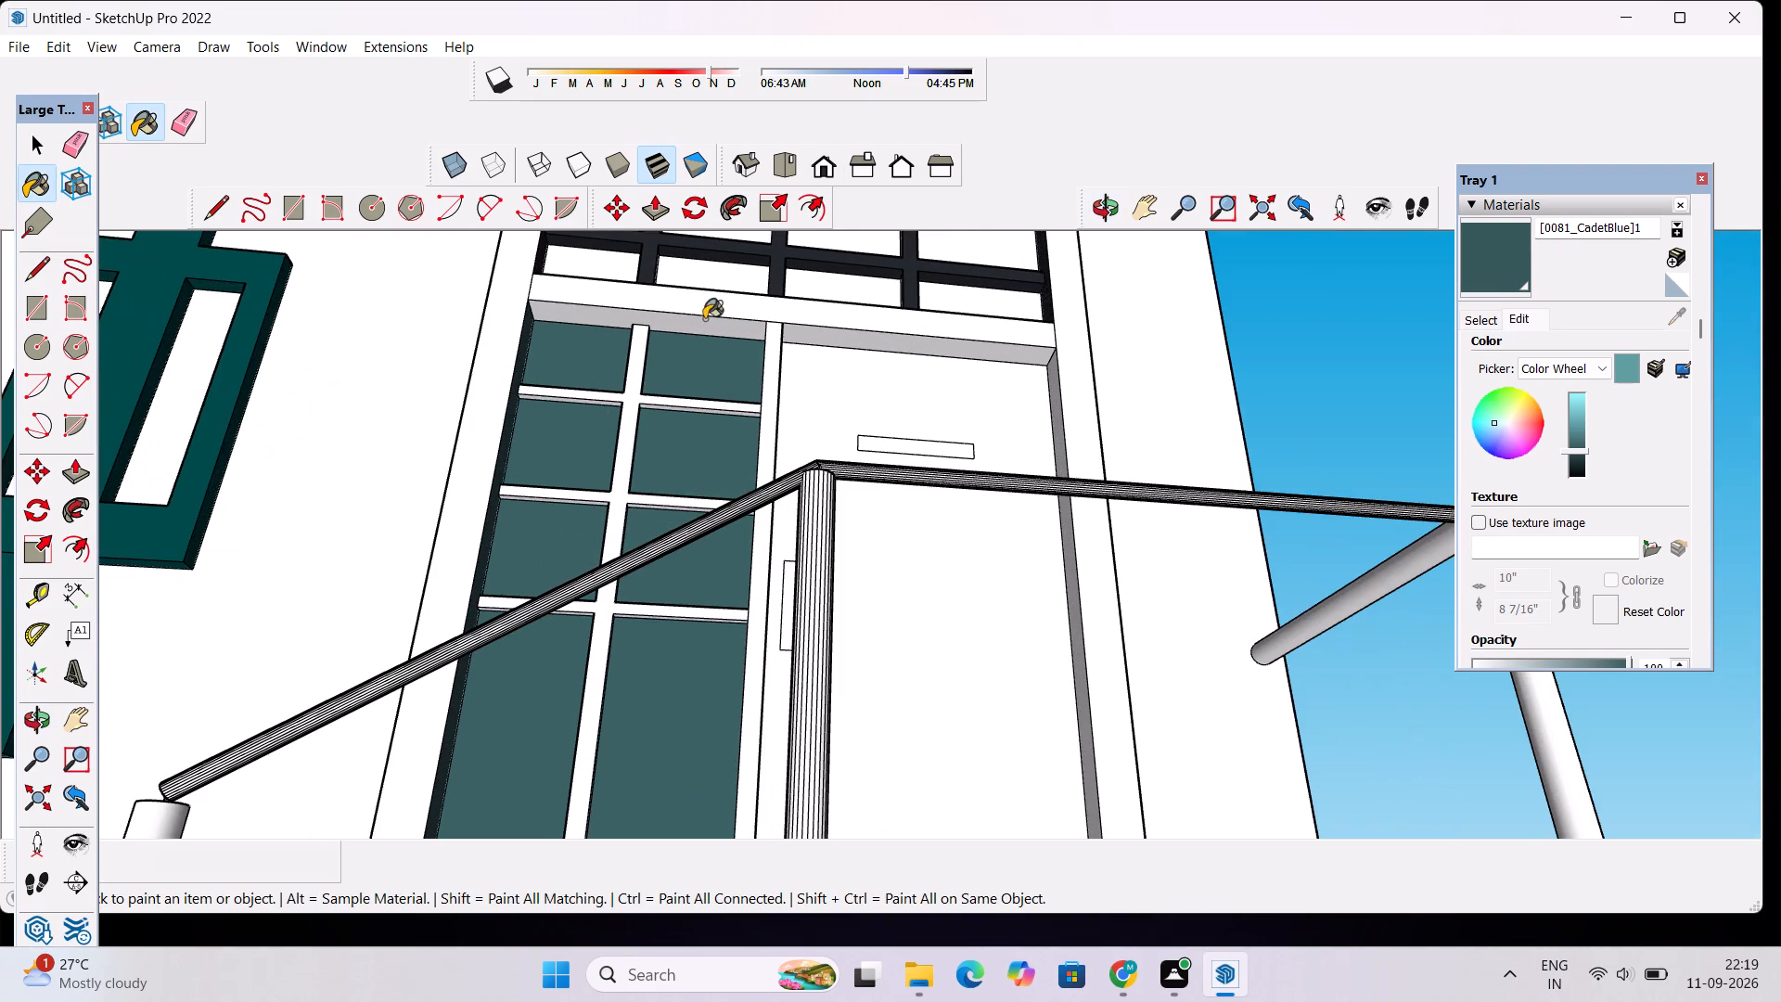
Examine the painted door panel, the whole front facade and the house's side wall from several distances and angles.
scroll(718, 324, "down", 4)
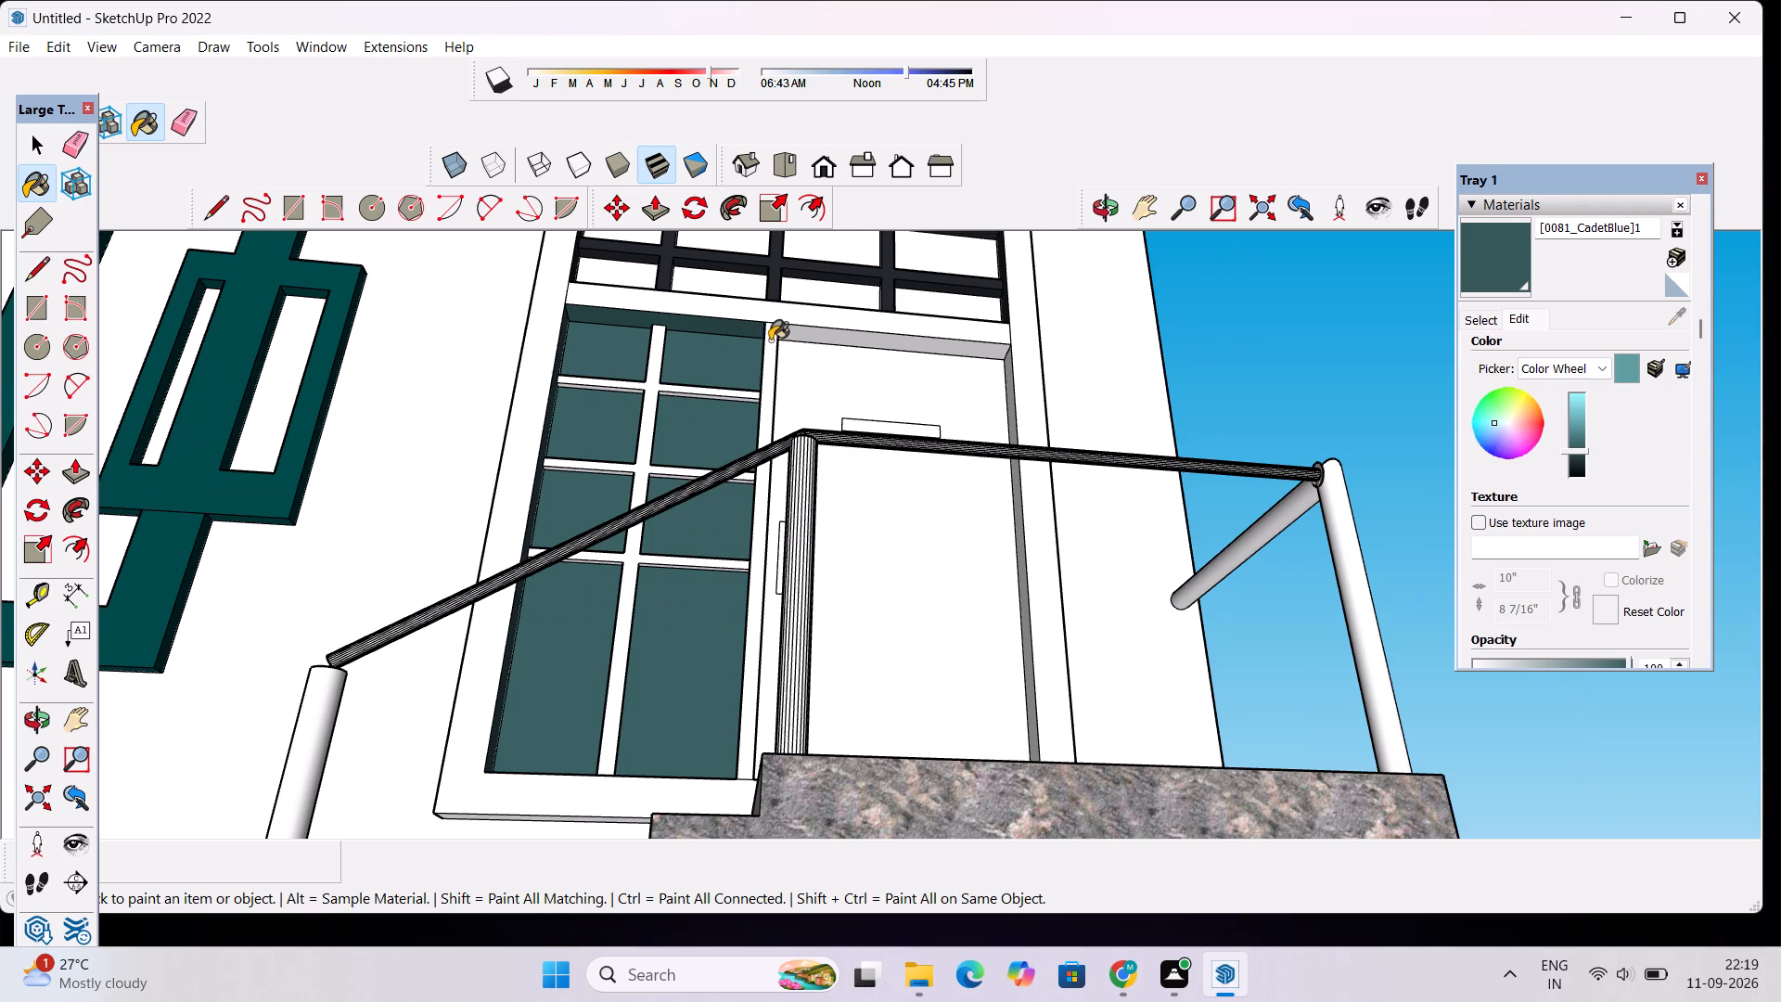
scroll(781, 339, "up", 2)
scroll(781, 339, "down", 7)
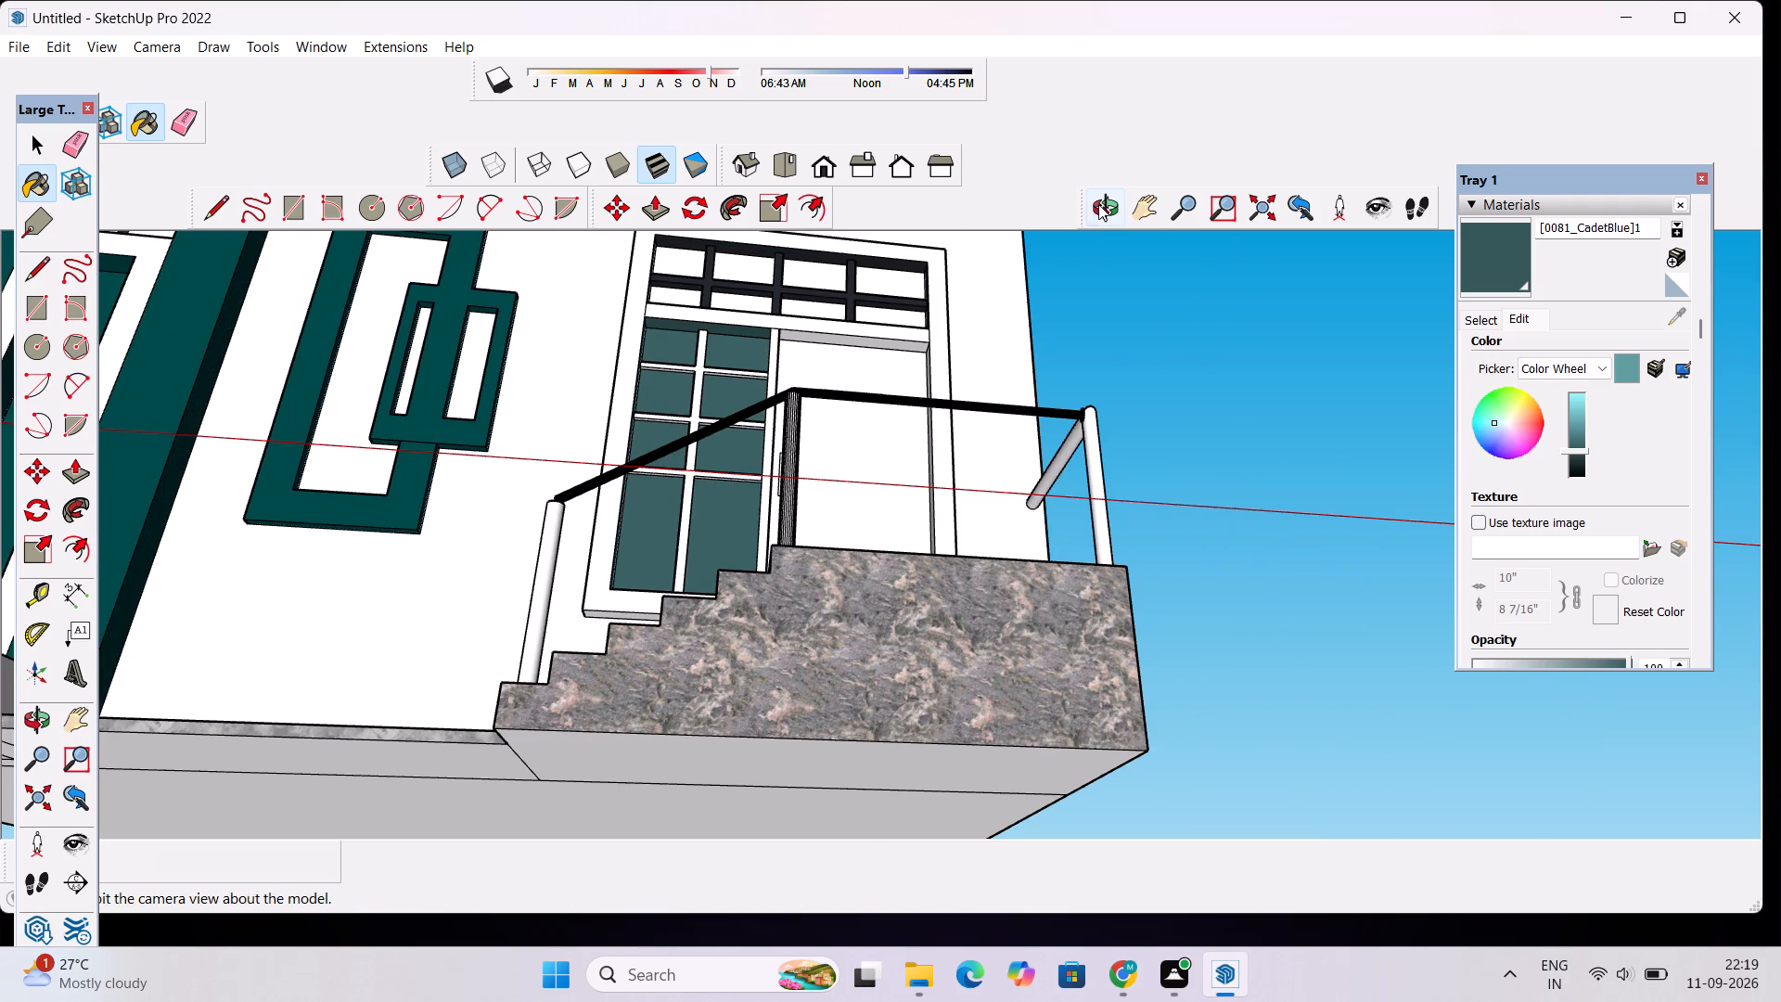
left_click(1098, 204)
left_click_drag(1015, 325, 944, 548)
scroll(942, 551, "down", 10)
scroll(778, 333, "up", 3)
left_click_drag(833, 407, 849, 354)
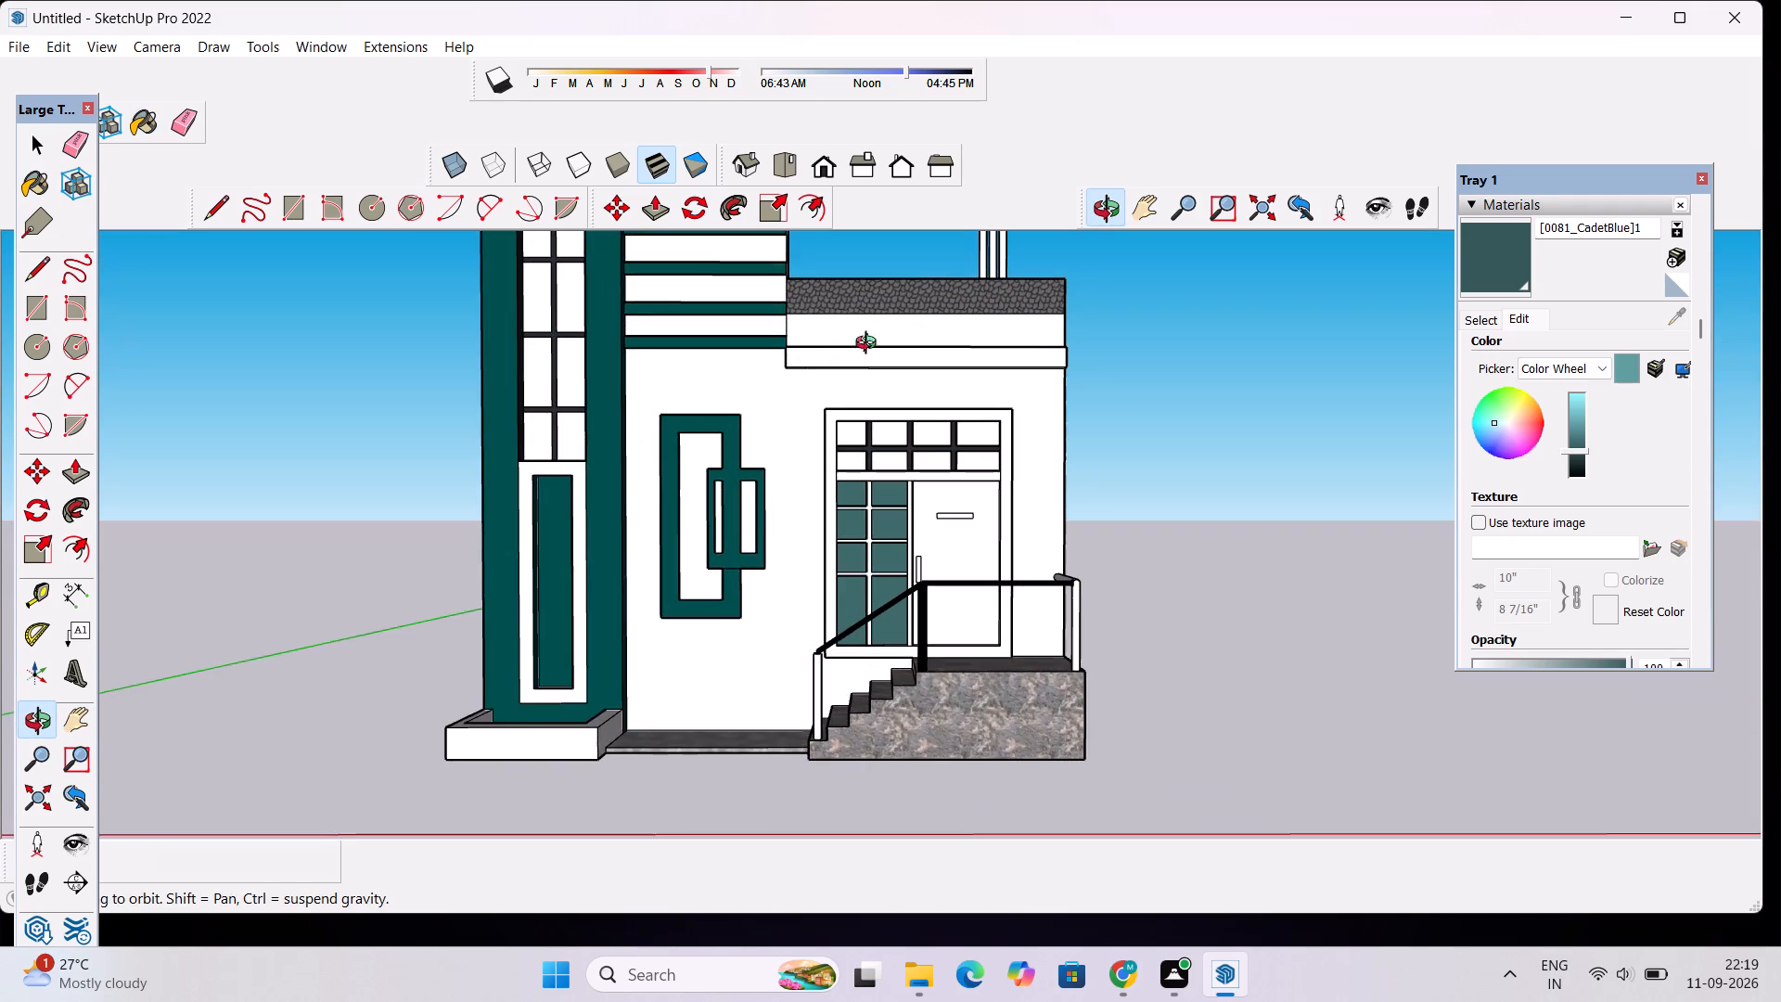
scroll(916, 348, "up", 3)
scroll(784, 430, "down", 13)
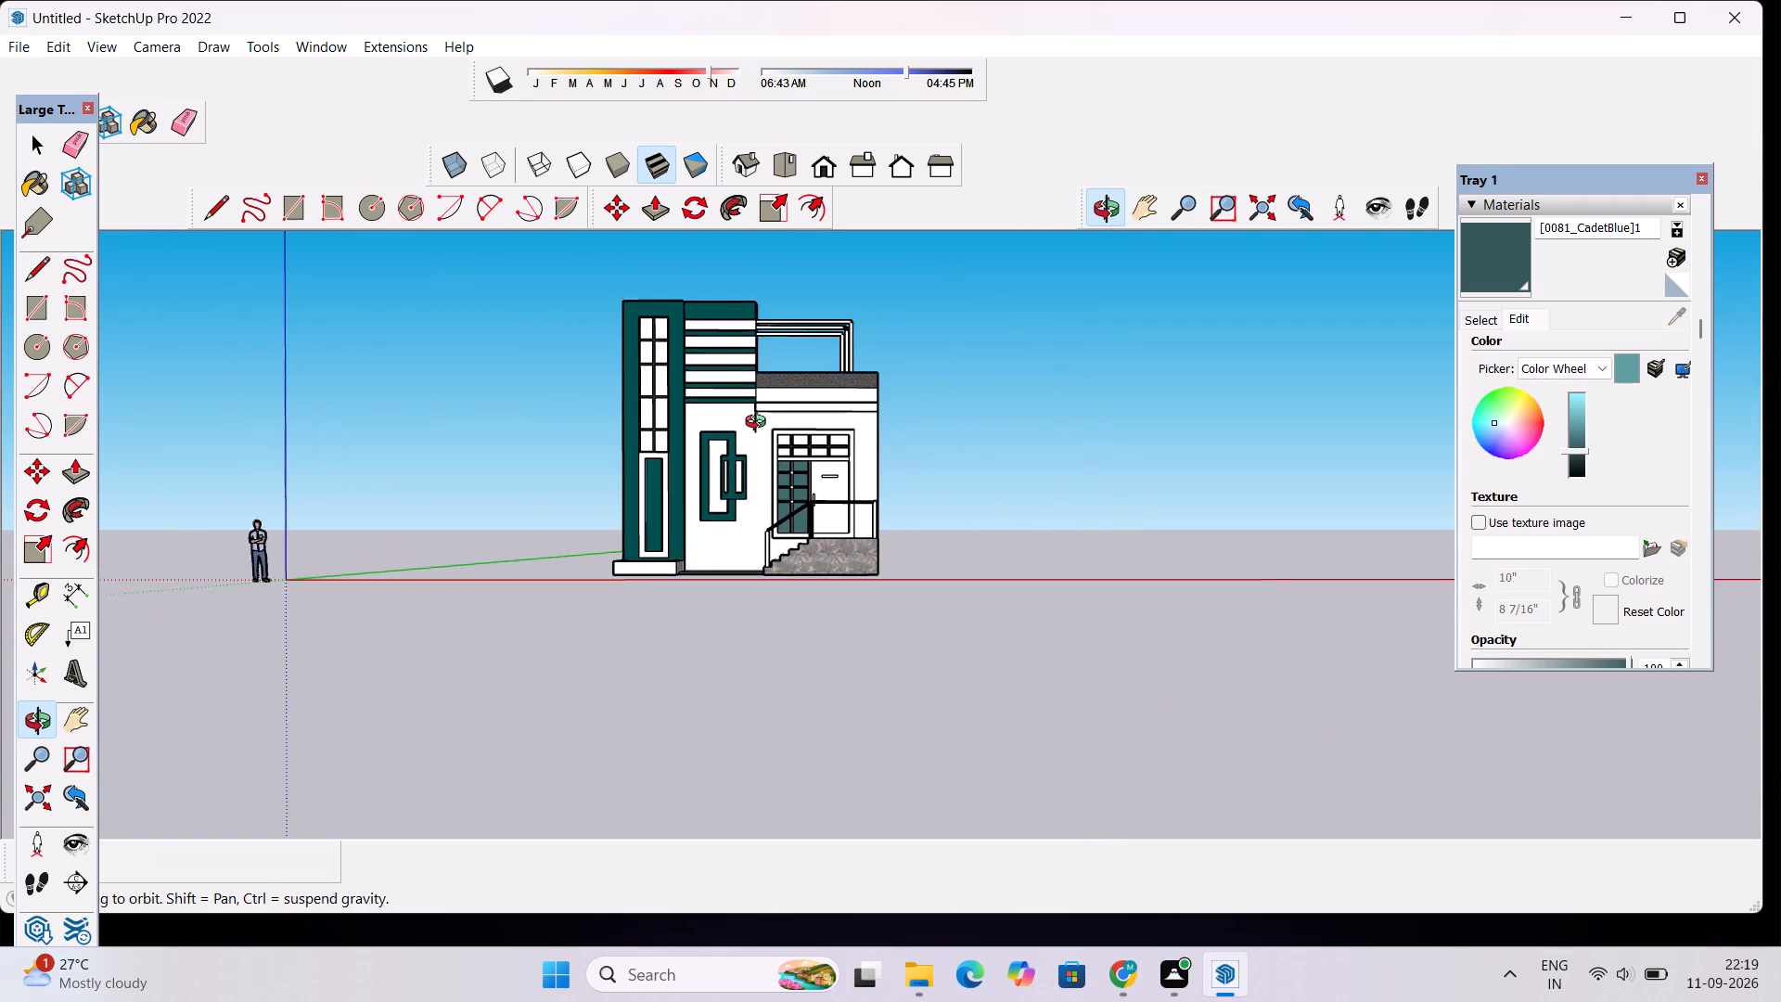
scroll(760, 424, "down", 3)
scroll(734, 363, "up", 7)
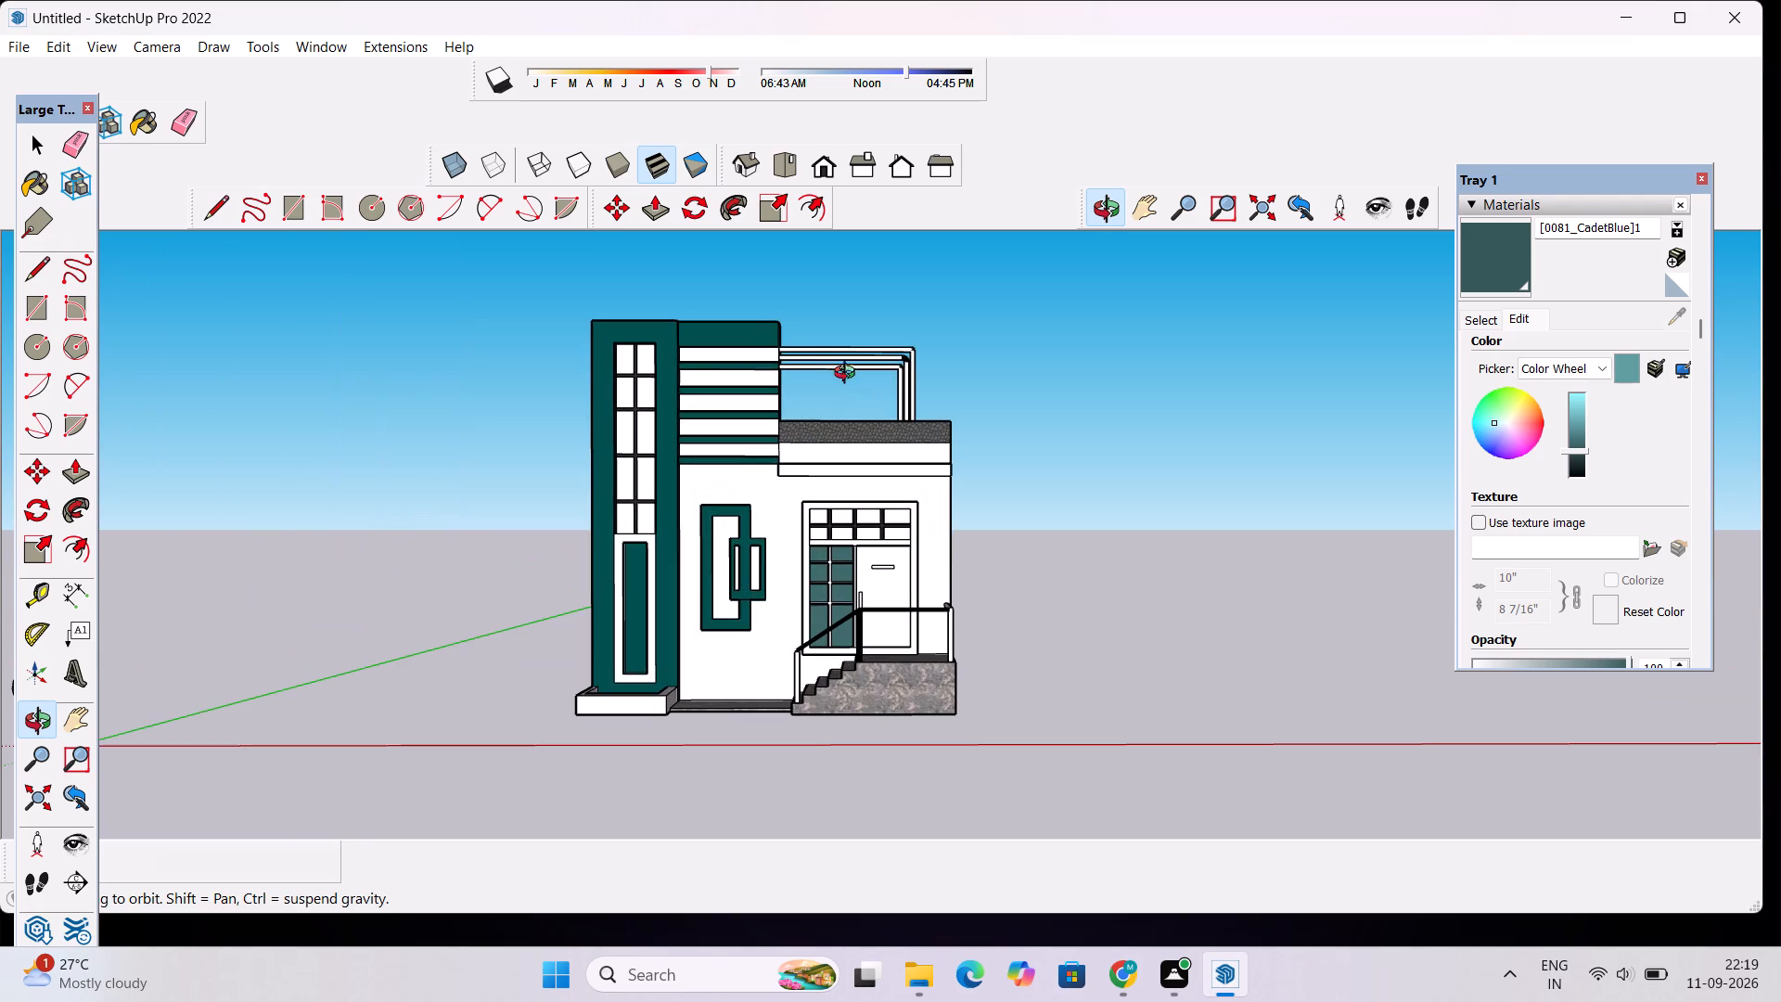
left_click_drag(907, 385, 885, 468)
scroll(887, 496, "up", 3)
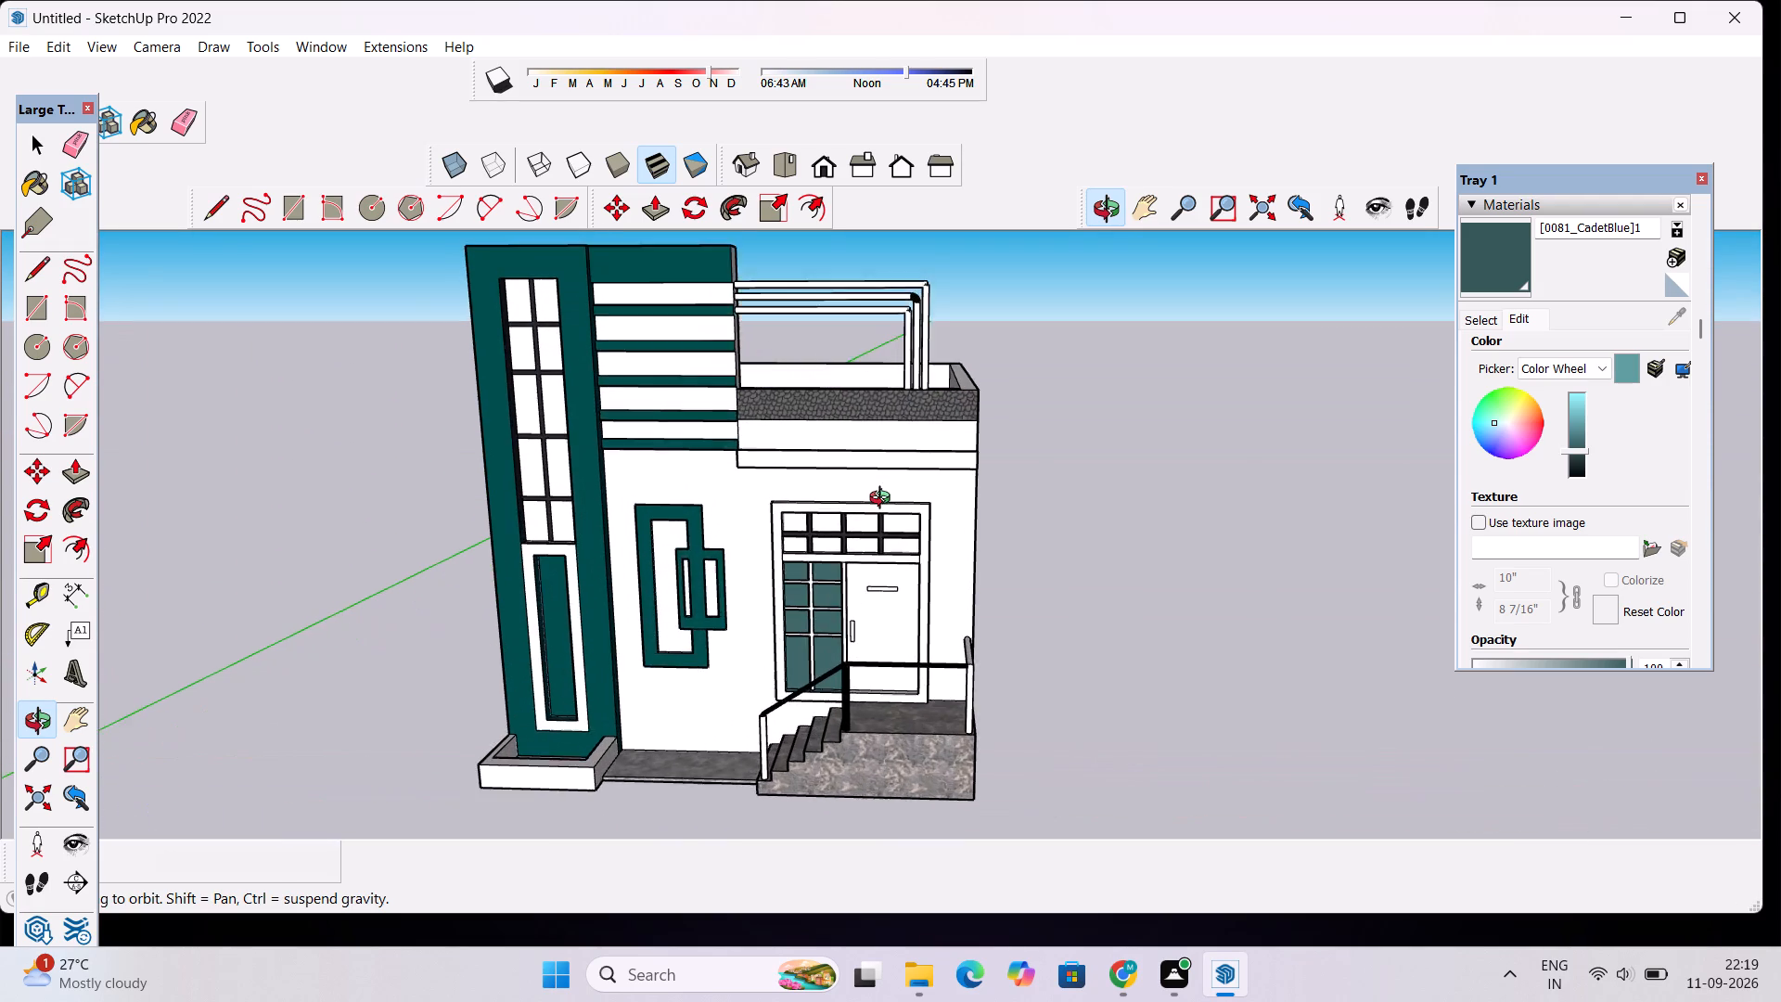
scroll(884, 500, "up", 3)
scroll(737, 465, "down", 4)
left_click_drag(1124, 427, 619, 412)
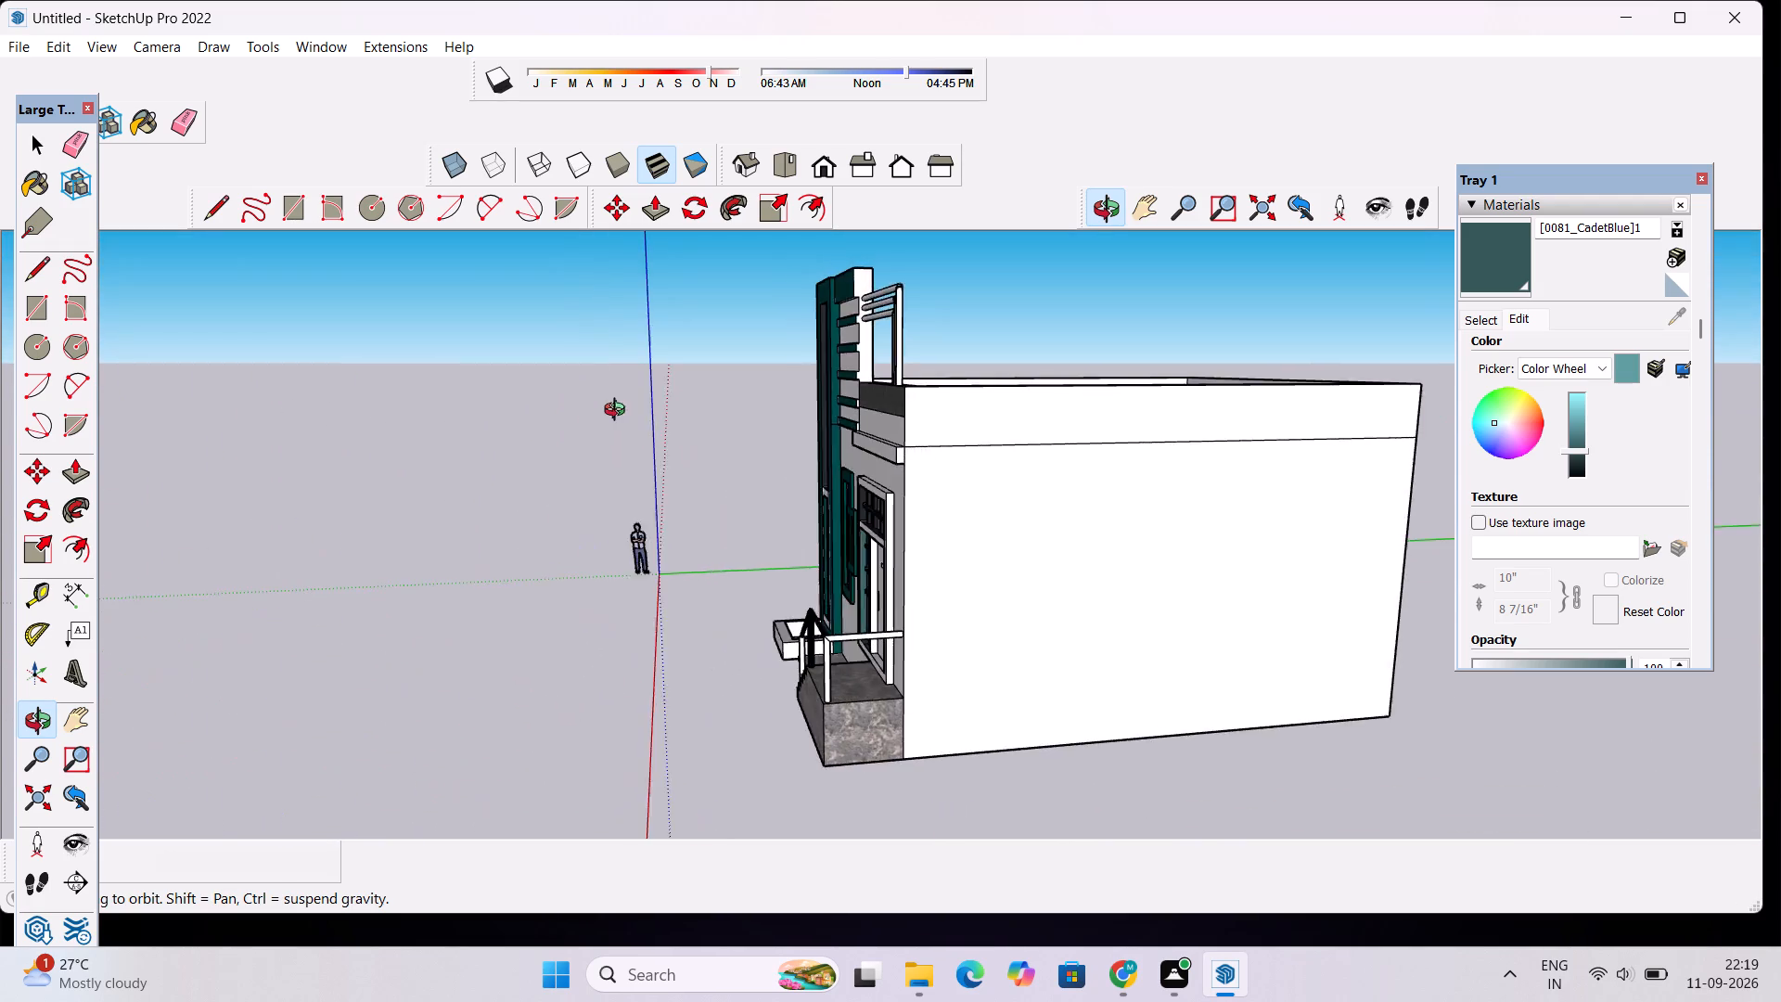
Paint the undersides of the horizontal strips beside the pillar, from the lowest strip to the uppermost, with the darkened 0081_CadetBlue.
left_click_drag(619, 412, 1280, 387)
scroll(615, 341, "up", 8)
left_click_drag(718, 577, 617, 235)
scroll(647, 340, "up", 4)
left_click(1496, 274)
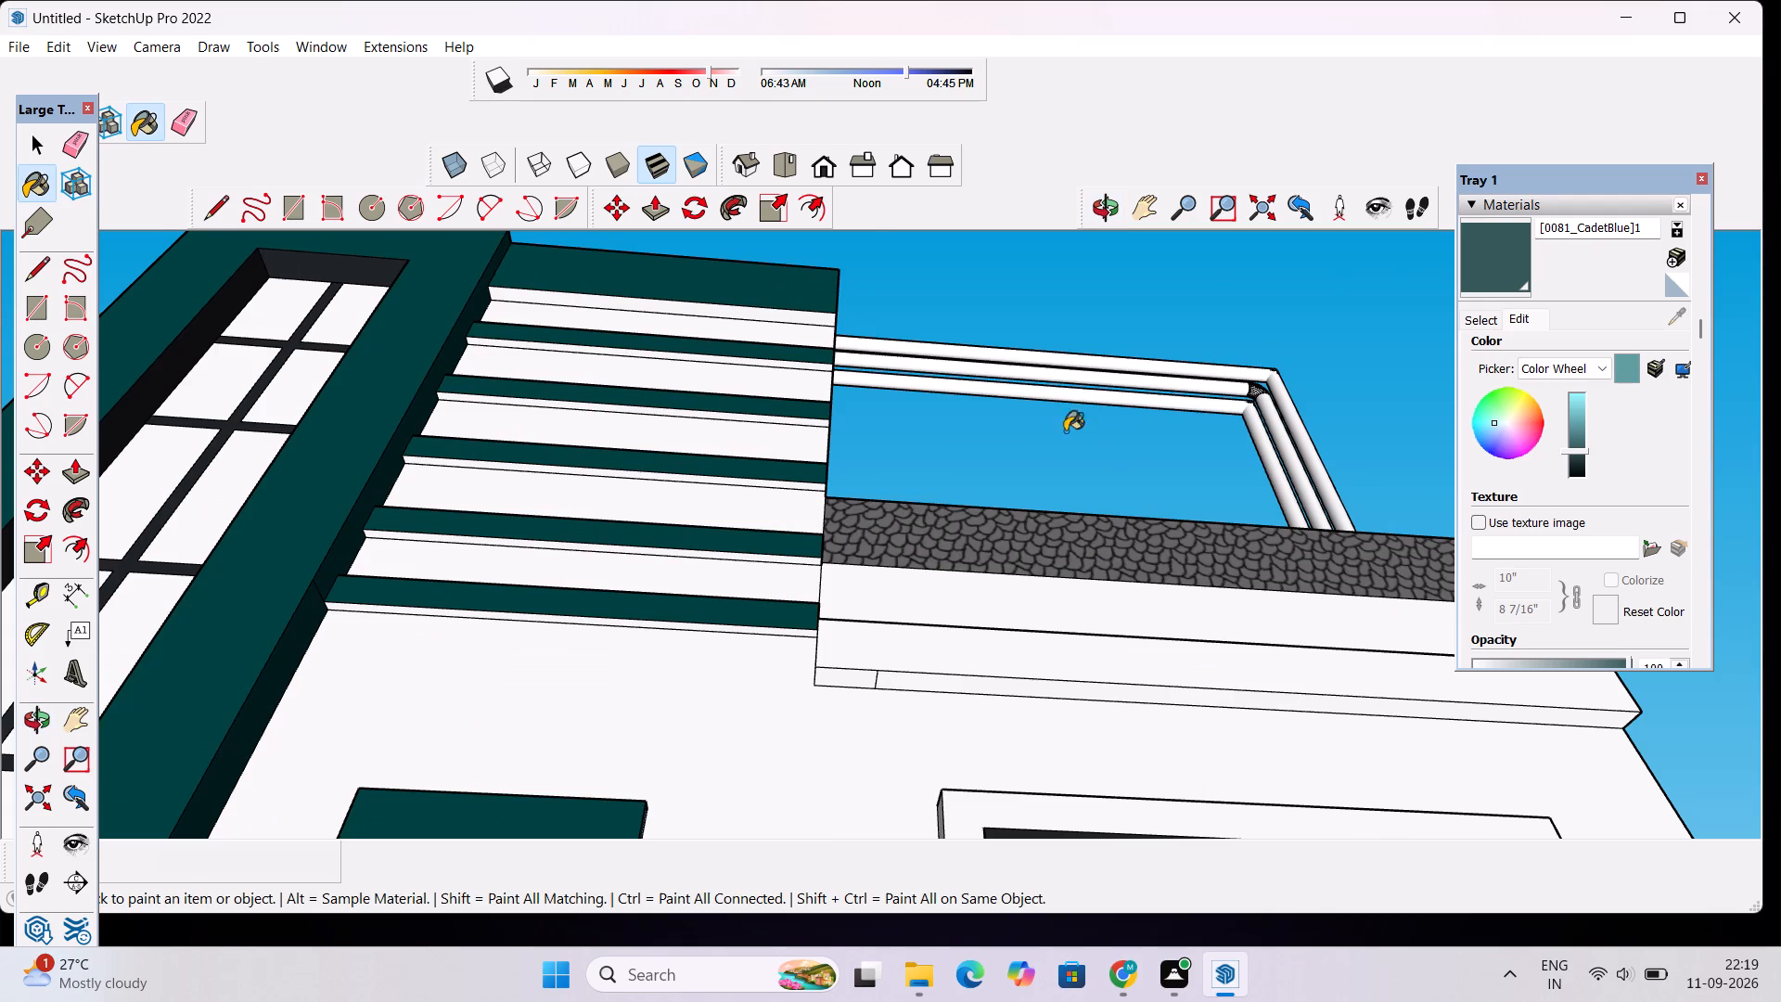
scroll(697, 623, "up", 4)
left_click(707, 627)
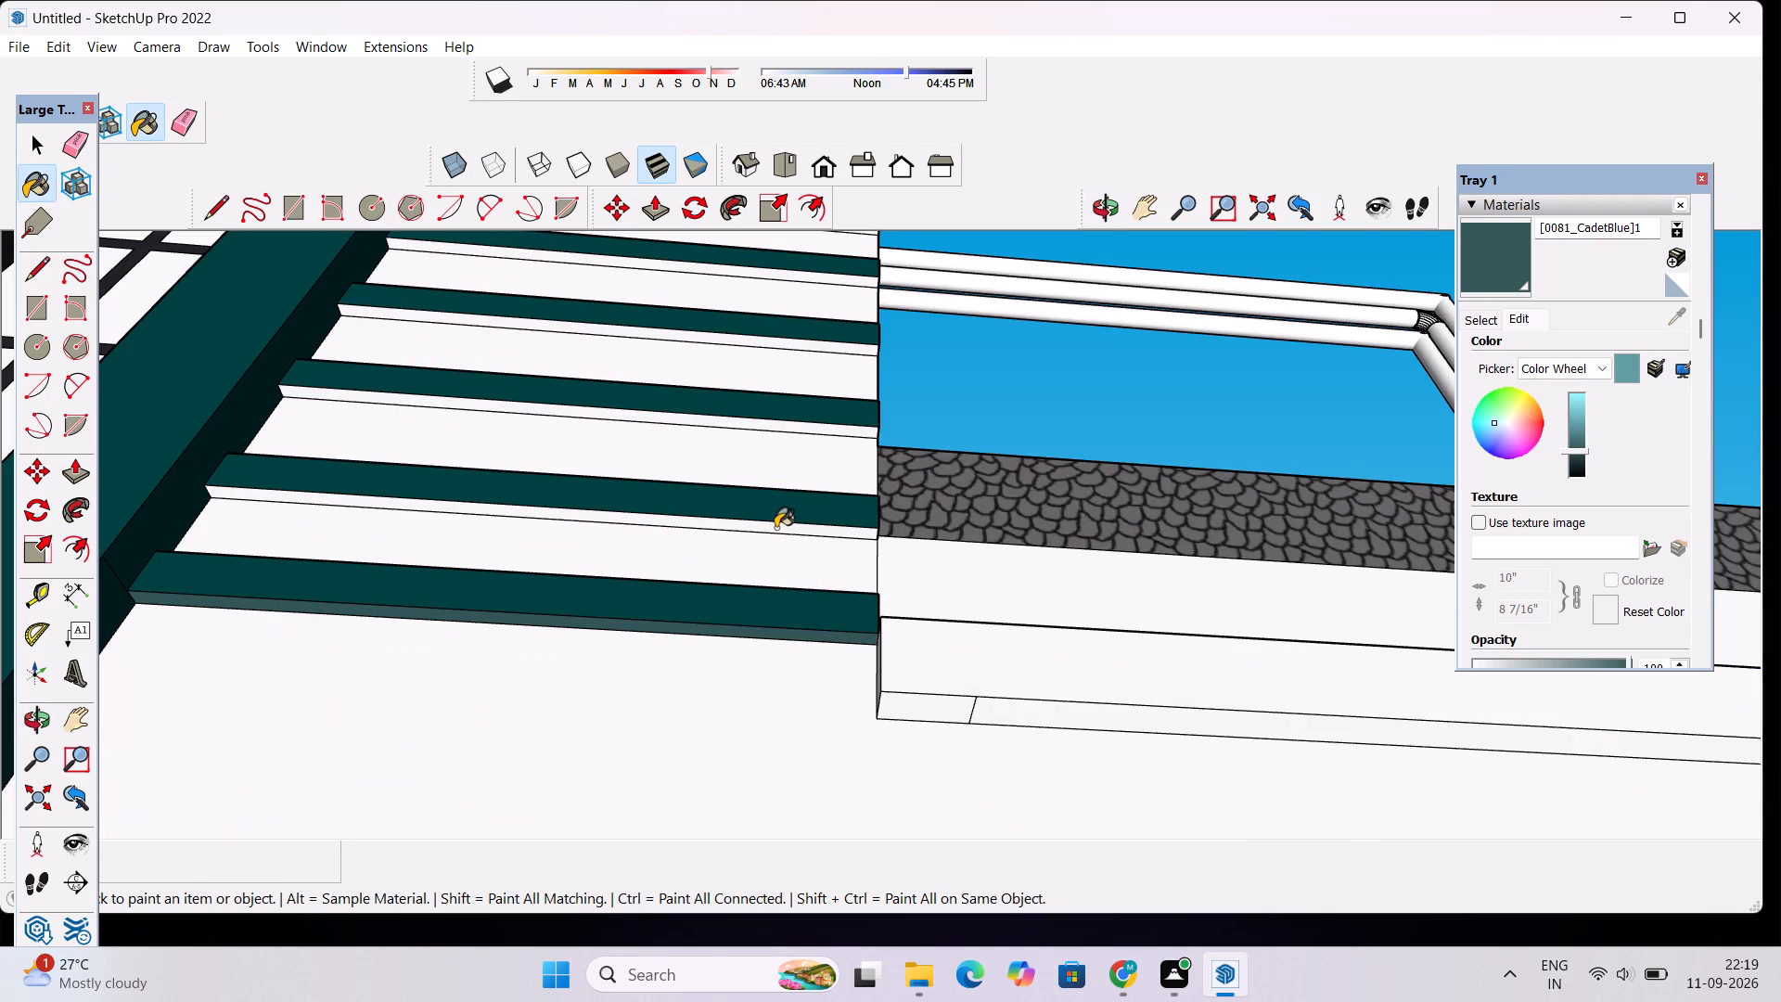
left_click(775, 528)
left_click(806, 430)
left_click(835, 346)
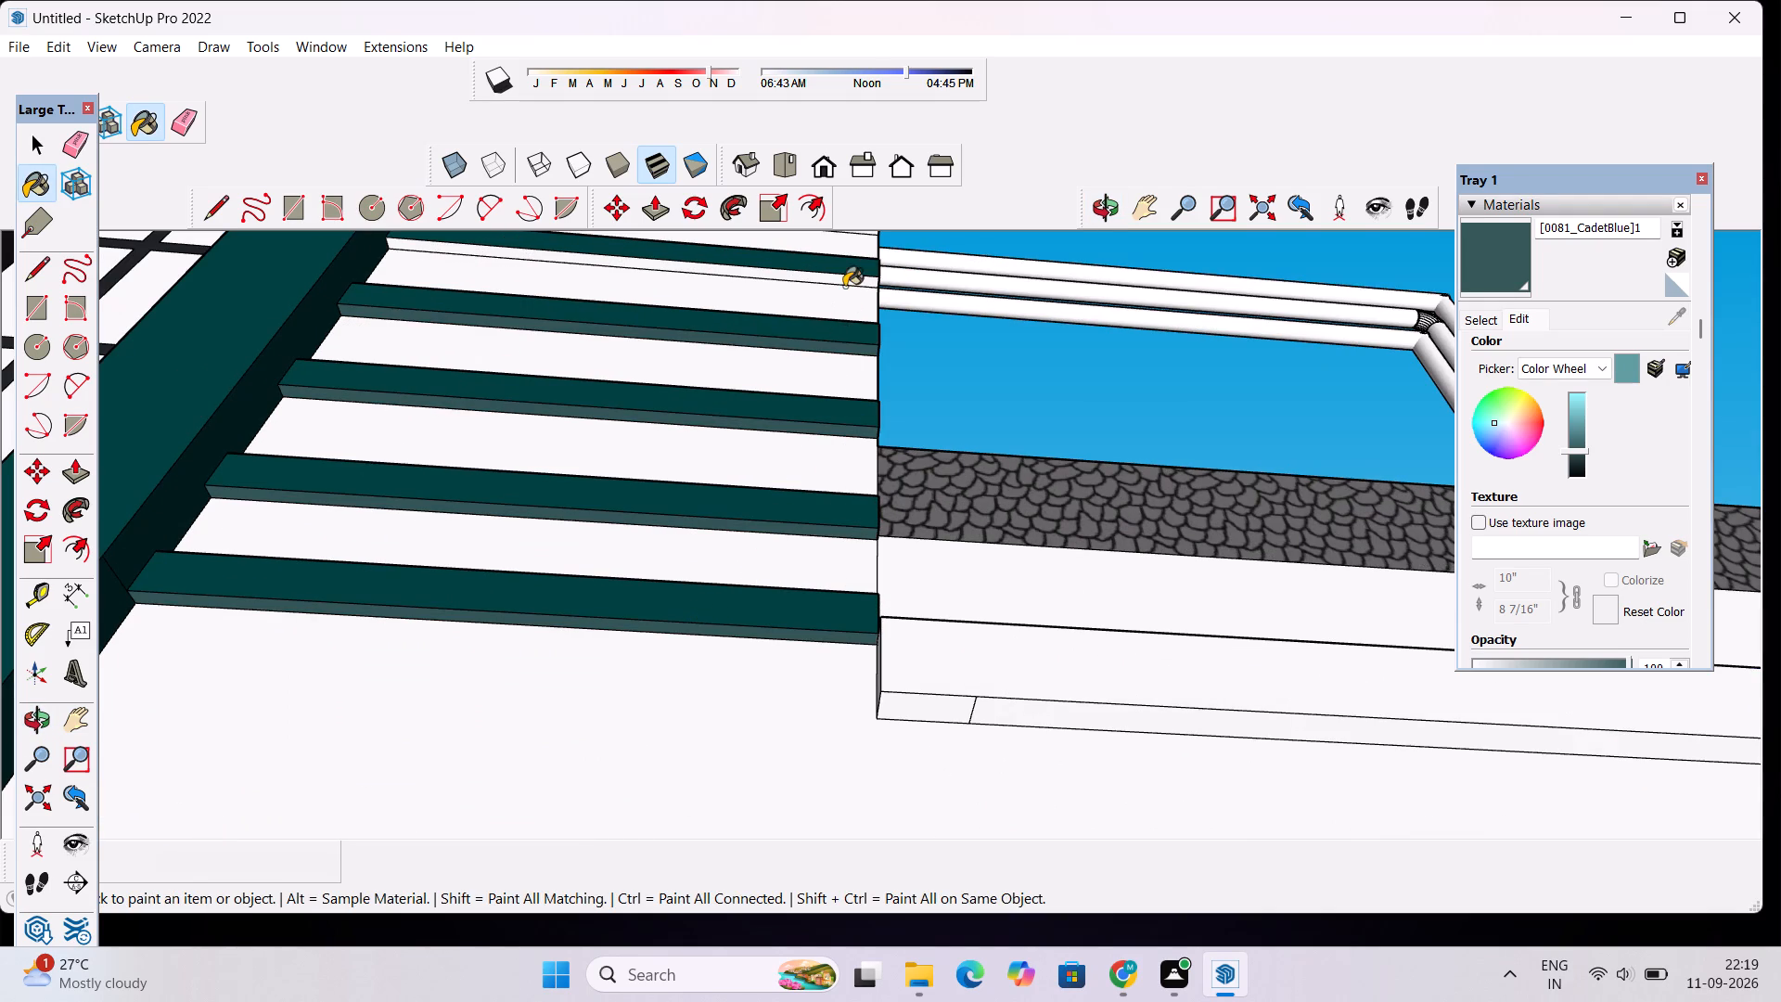
left_click(847, 281)
scroll(864, 302, "down", 13)
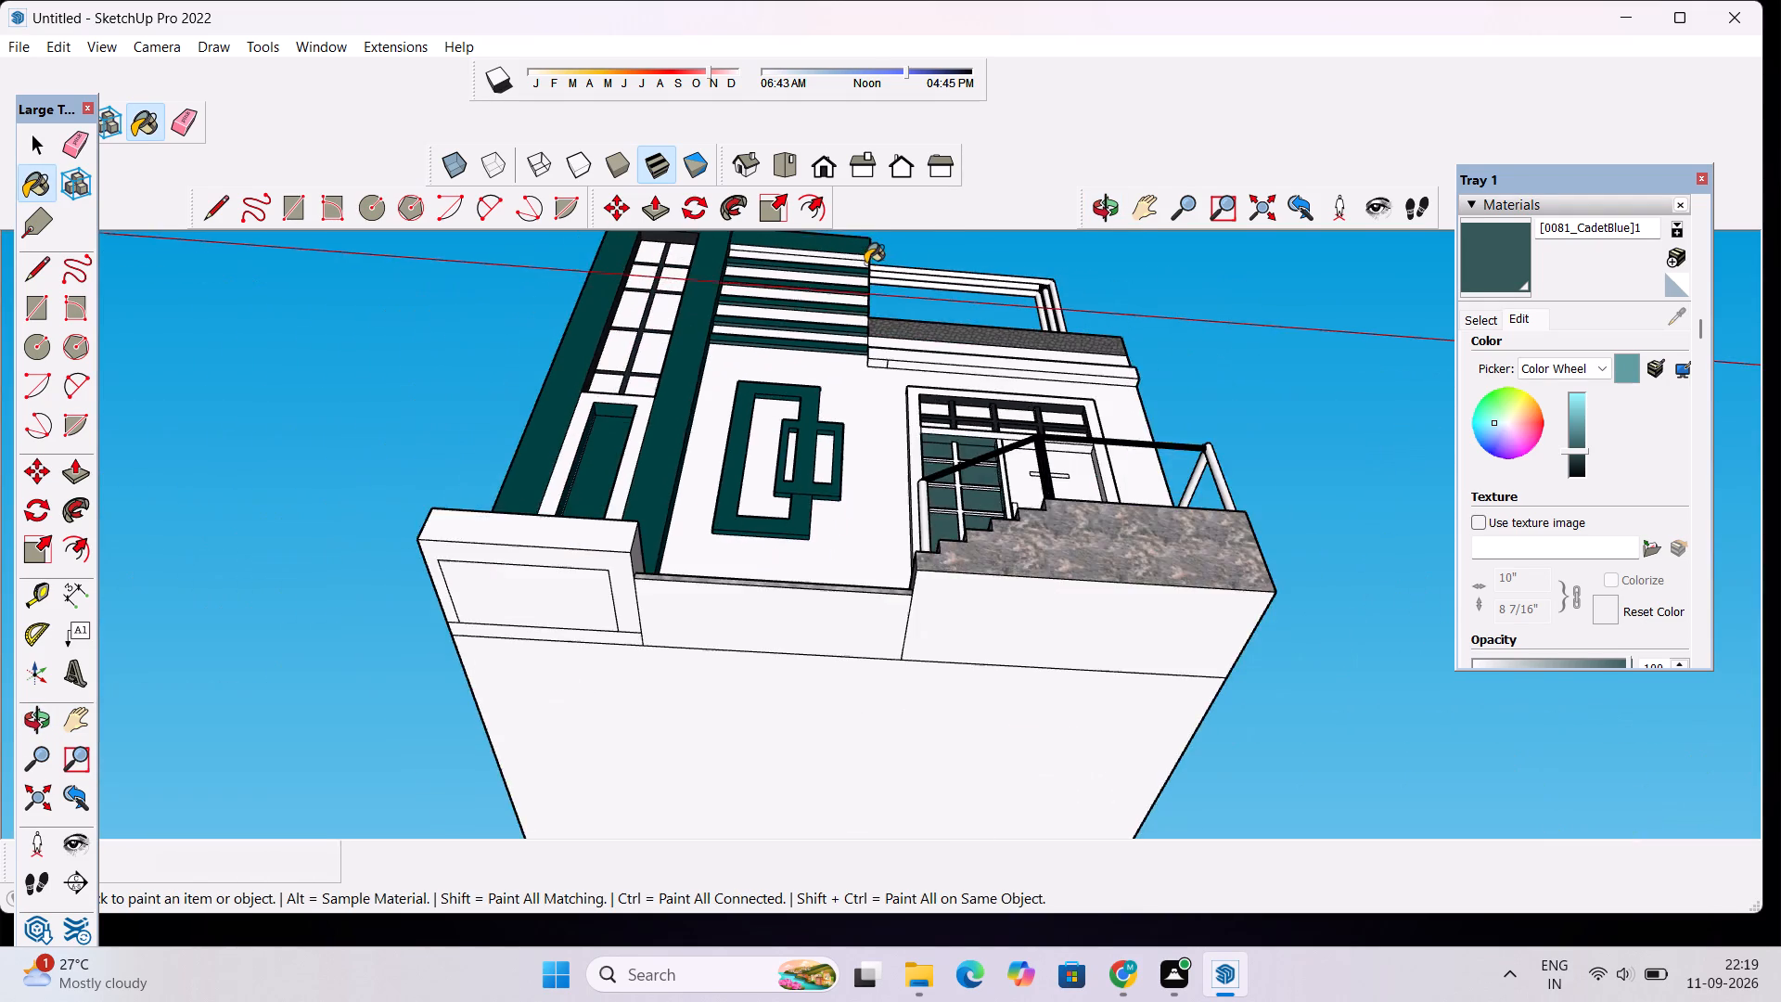
scroll(865, 238, "up", 8)
left_click(853, 270)
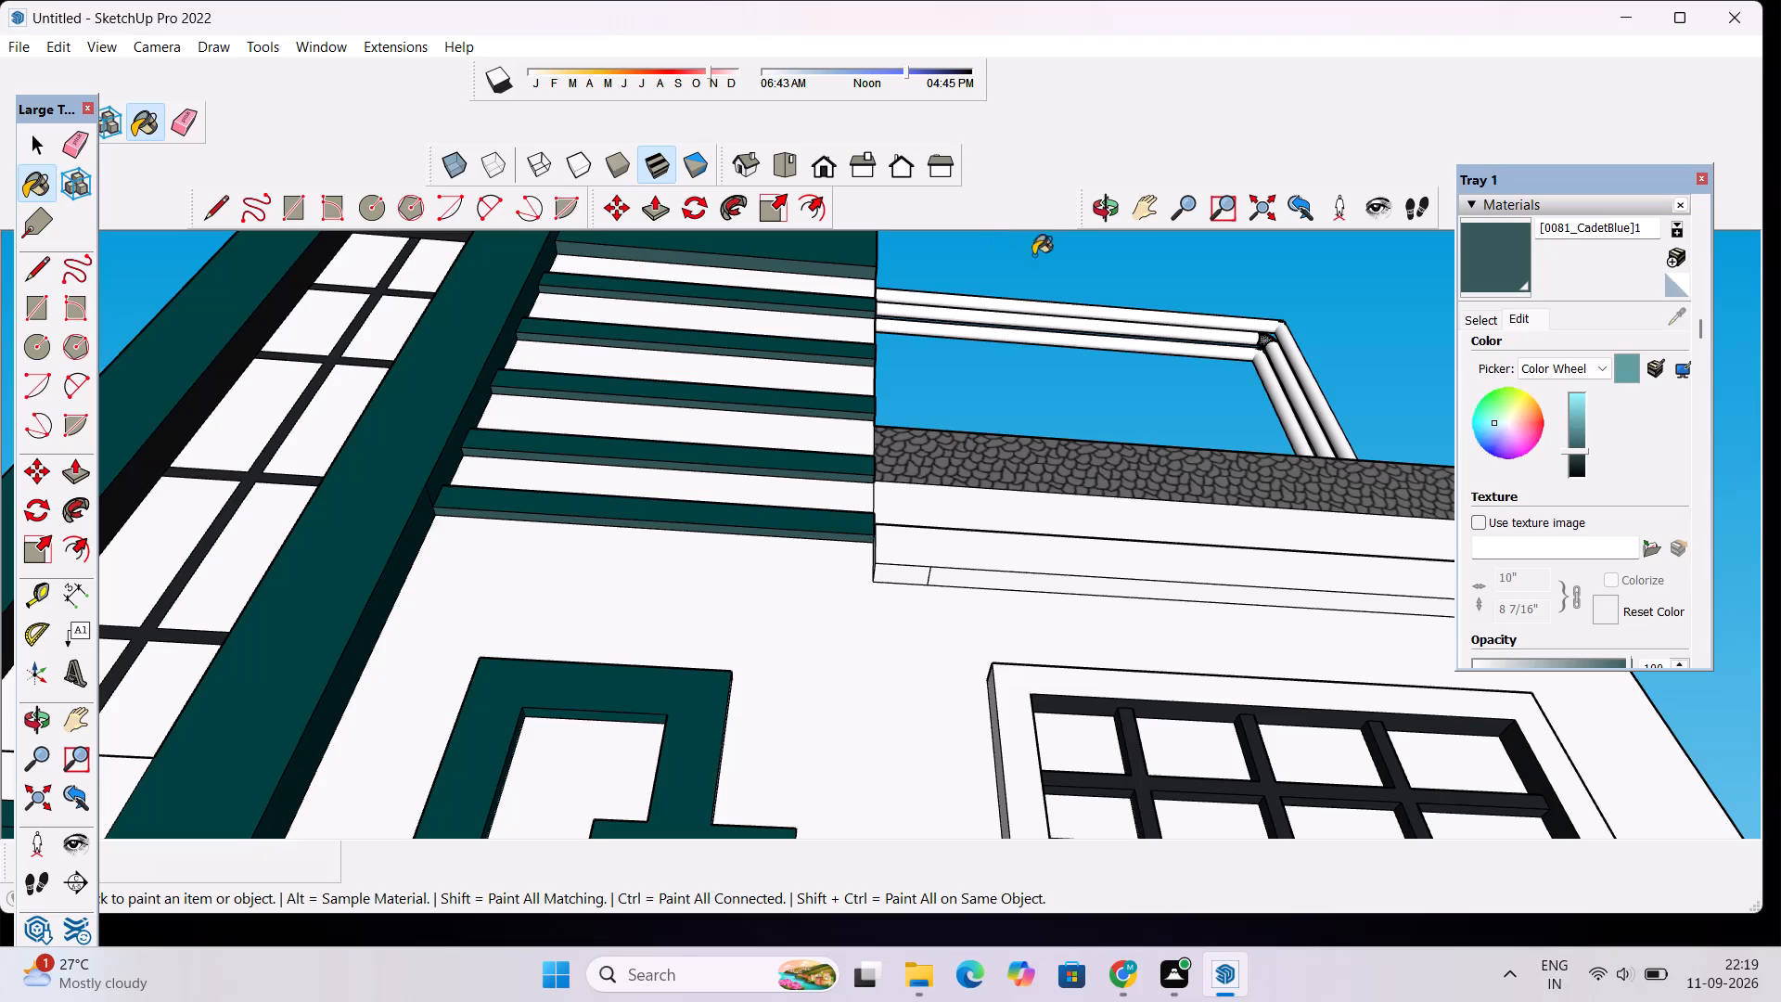
Paint the roof-side end face and the top face of the raised strip wall with the darkened 0081_CadetBlue.
left_click(1104, 214)
left_click_drag(1031, 308, 970, 597)
scroll(965, 526, "down", 9)
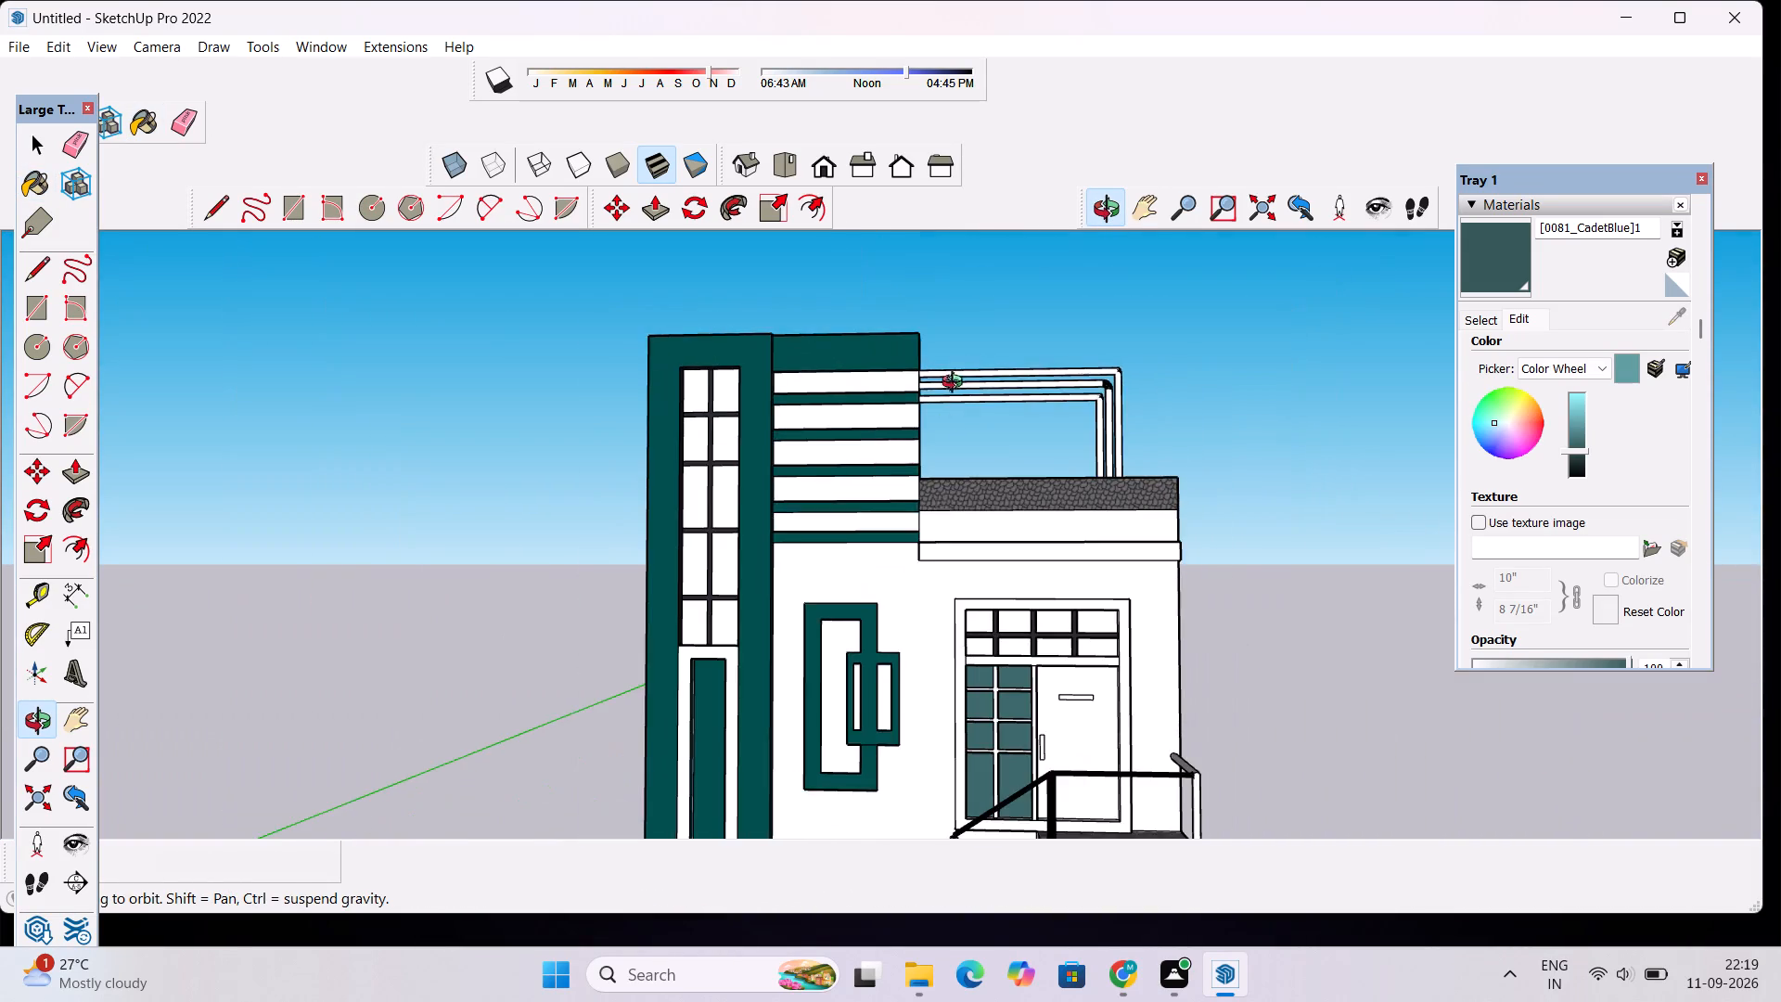
scroll(952, 507, "up", 4)
left_click_drag(1067, 492, 1108, 668)
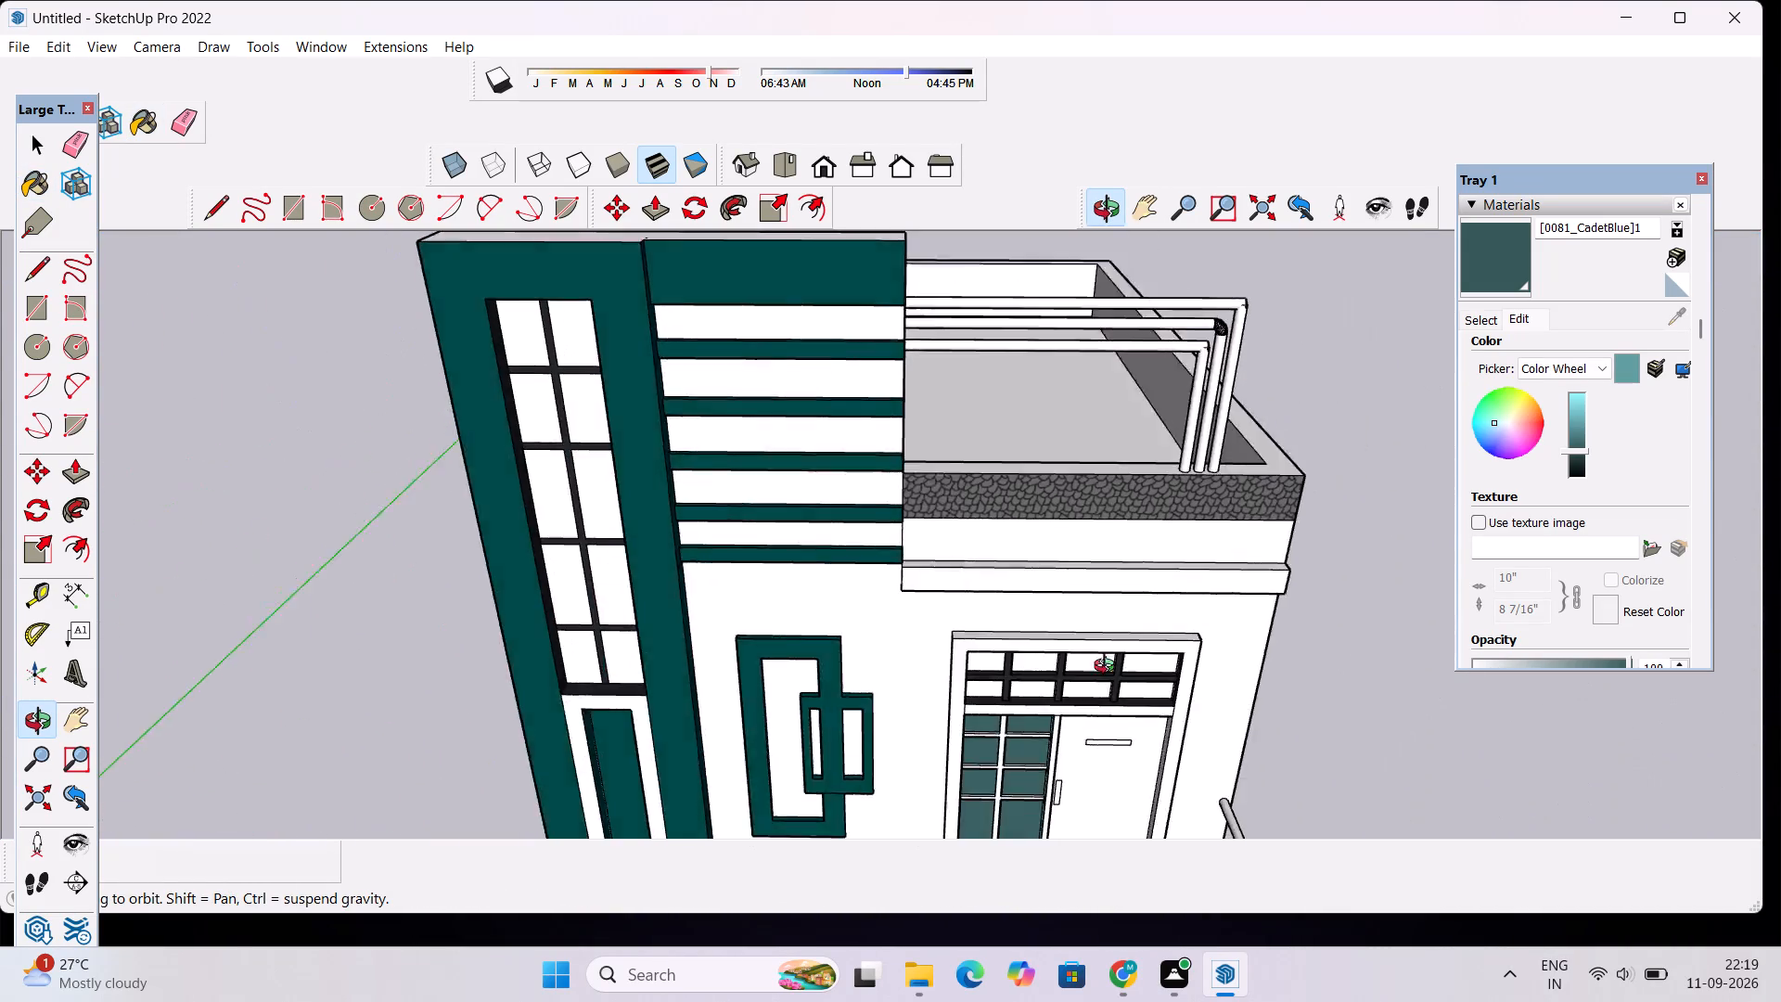
left_click_drag(1108, 668, 1170, 546)
left_click_drag(1119, 533, 350, 661)
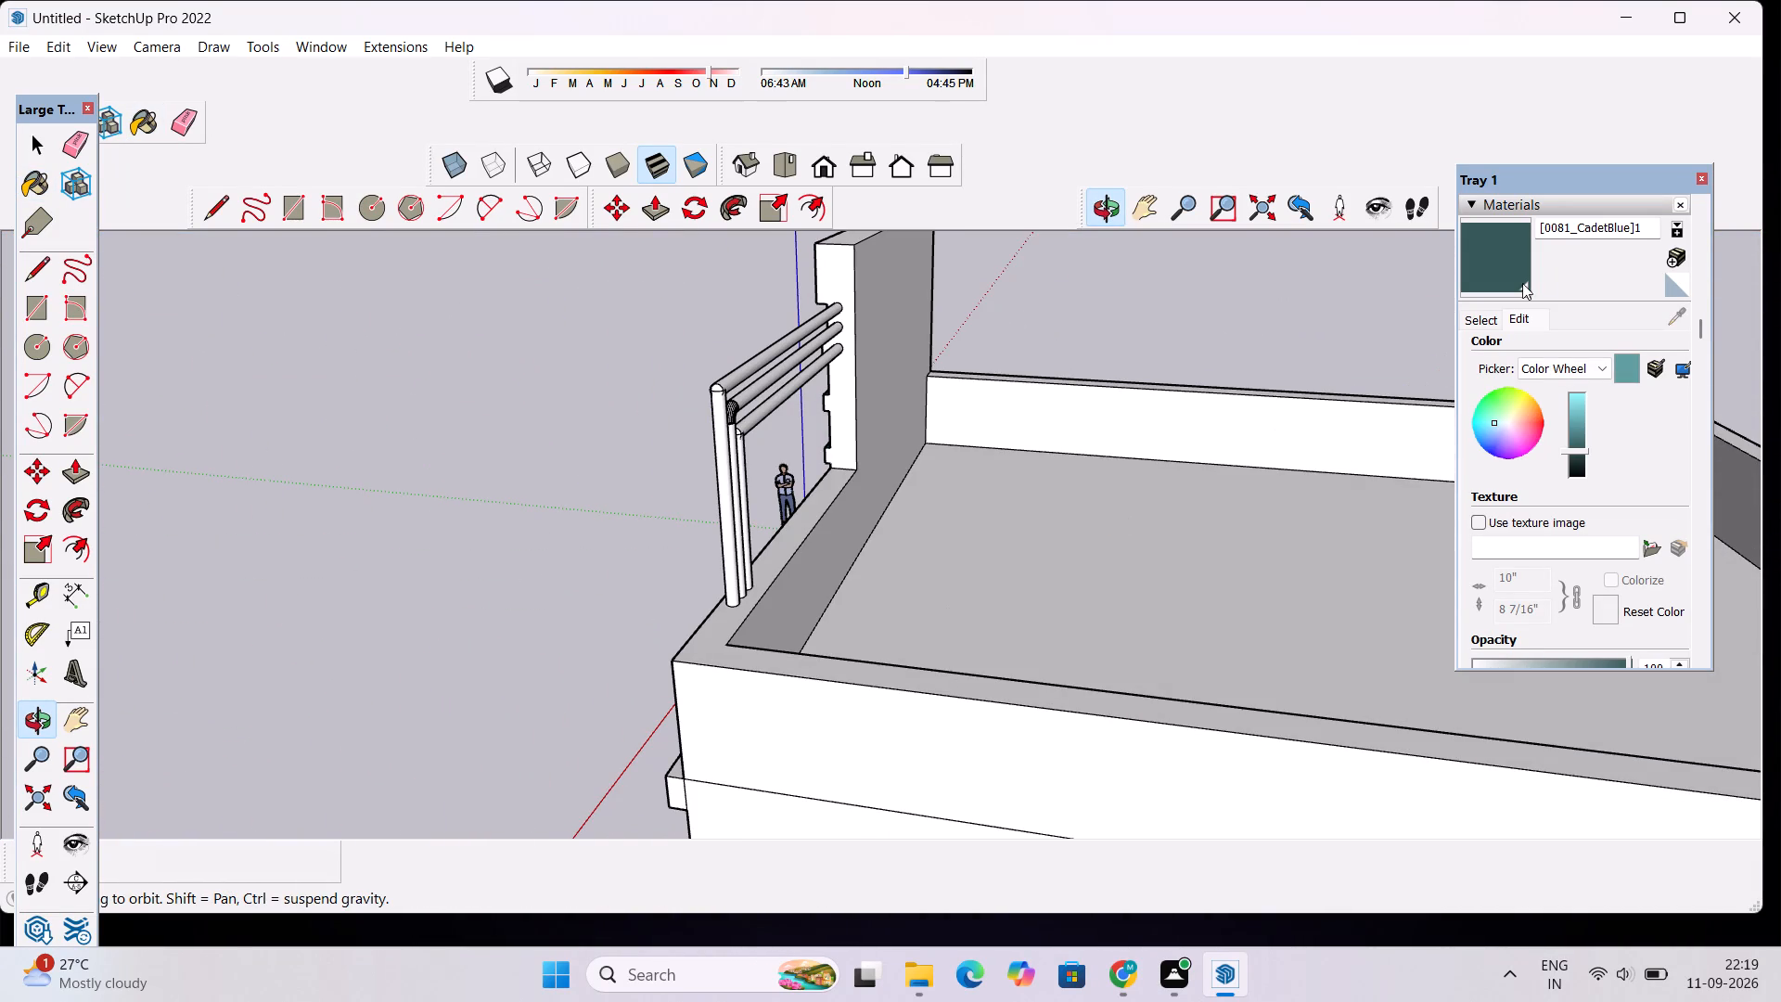
left_click(1506, 269)
left_click(836, 280)
scroll(845, 413, "down", 4)
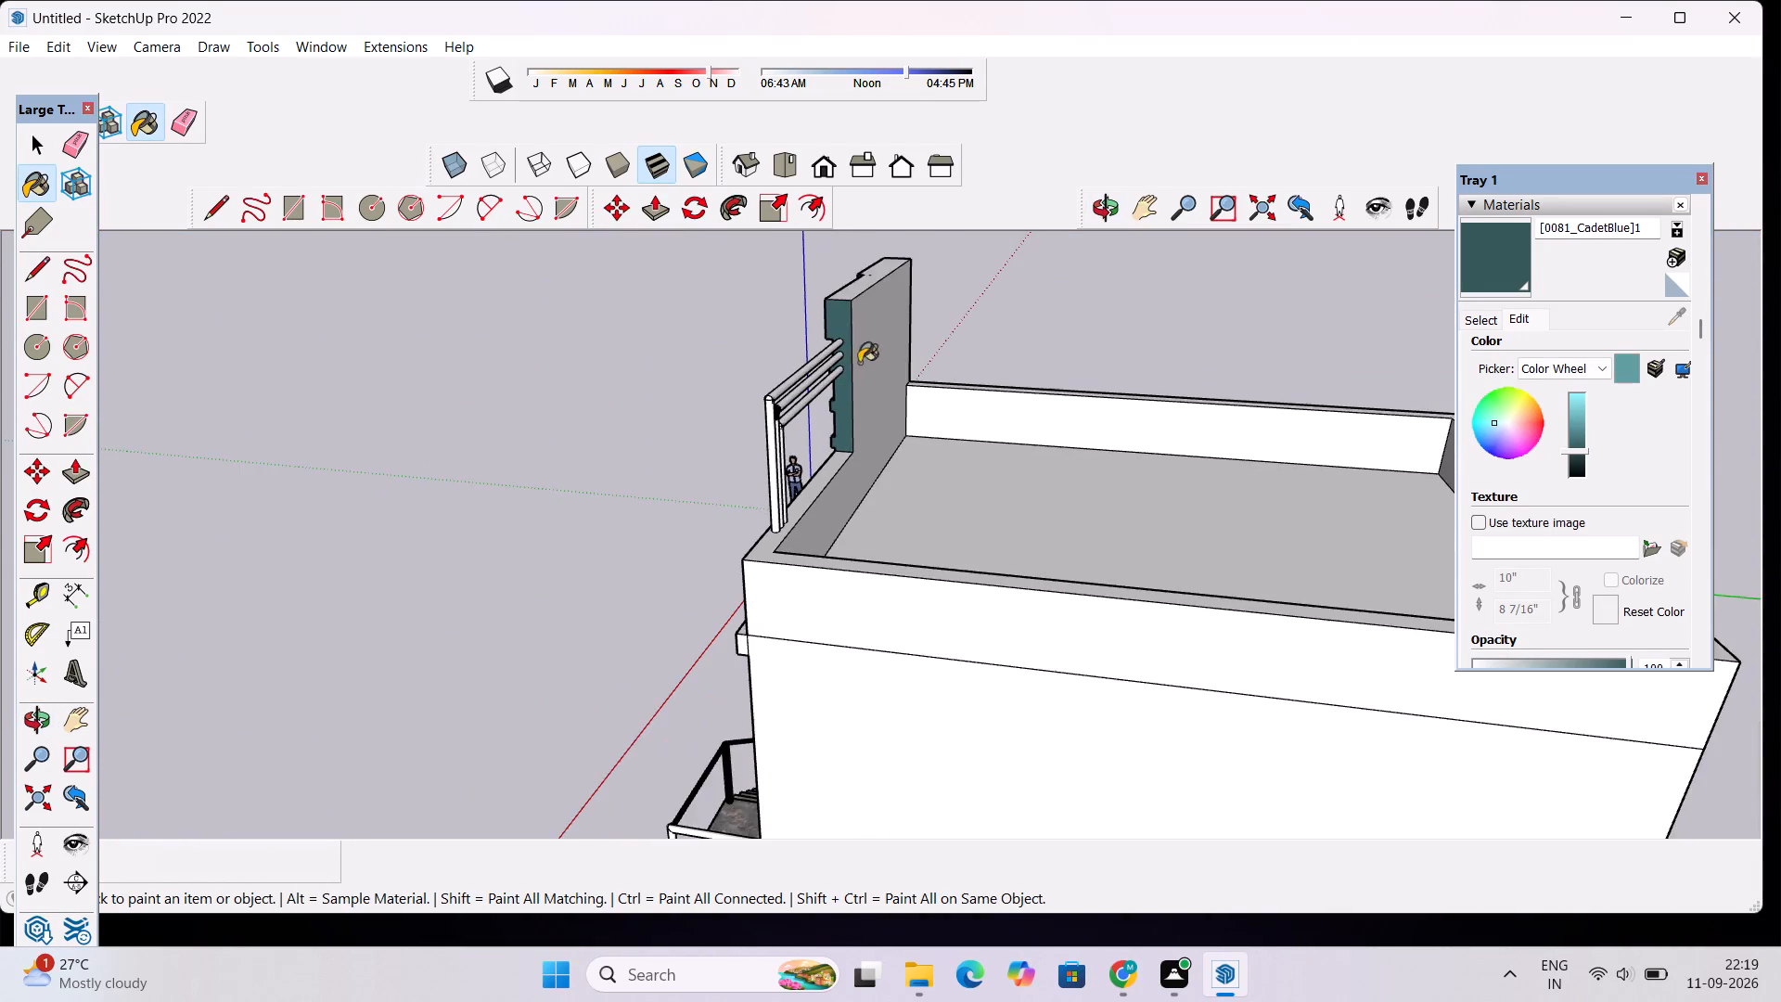
scroll(859, 363, "down", 4)
scroll(857, 292, "up", 7)
left_click(874, 315)
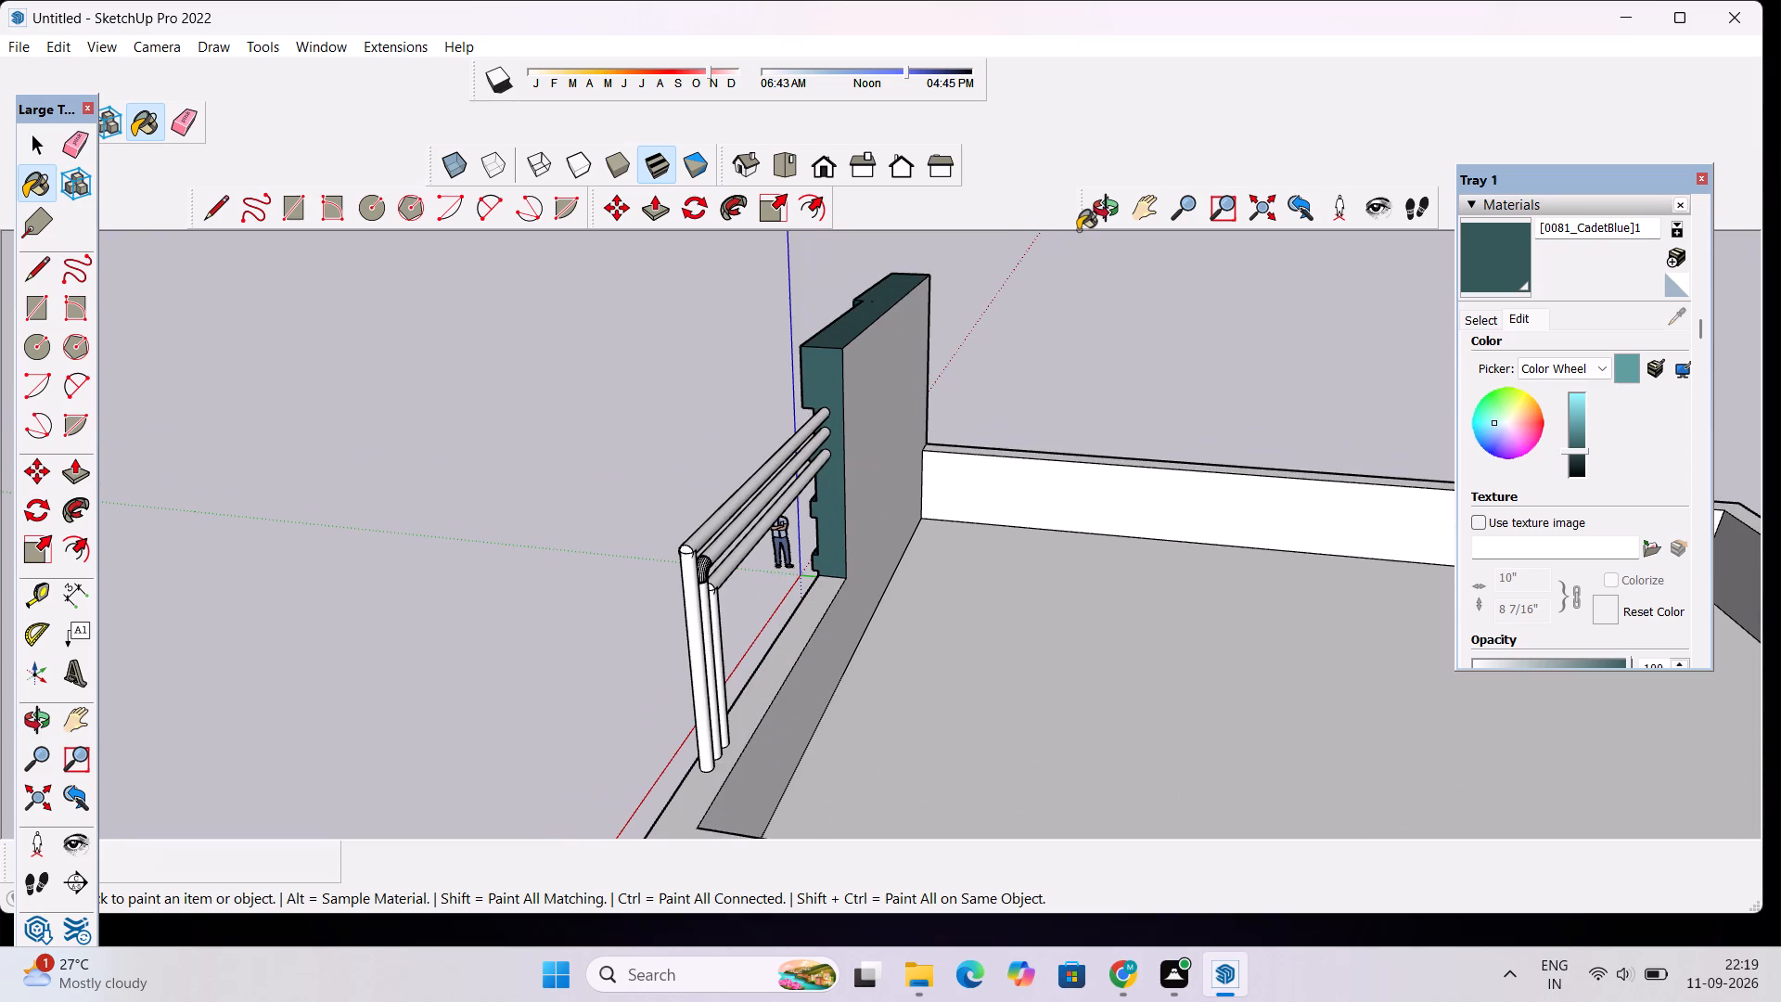
Raise the inner floor of the planter box at the pillar's base by about 9 7/8" with Push/Pull.
left_click(1095, 217)
left_click_drag(714, 399, 1561, 239)
left_click_drag(483, 458, 965, 364)
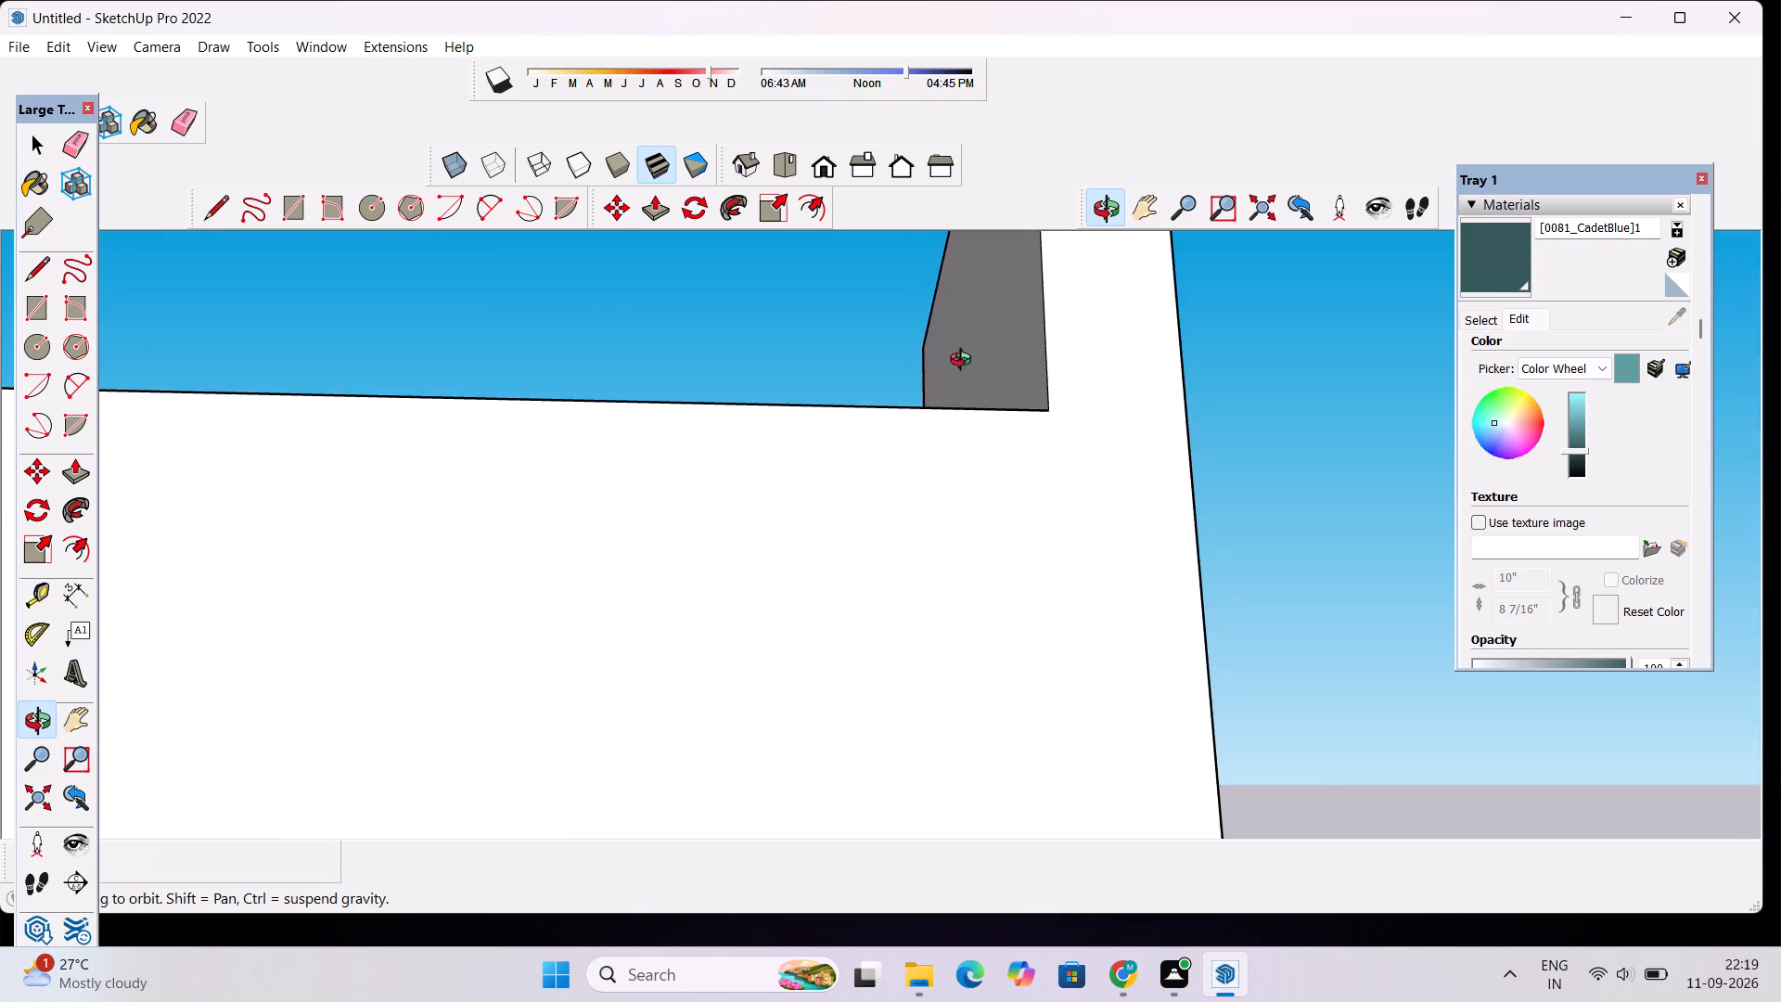
scroll(950, 348, "down", 13)
left_click_drag(1063, 487, 679, 579)
left_click_drag(816, 597, 813, 602)
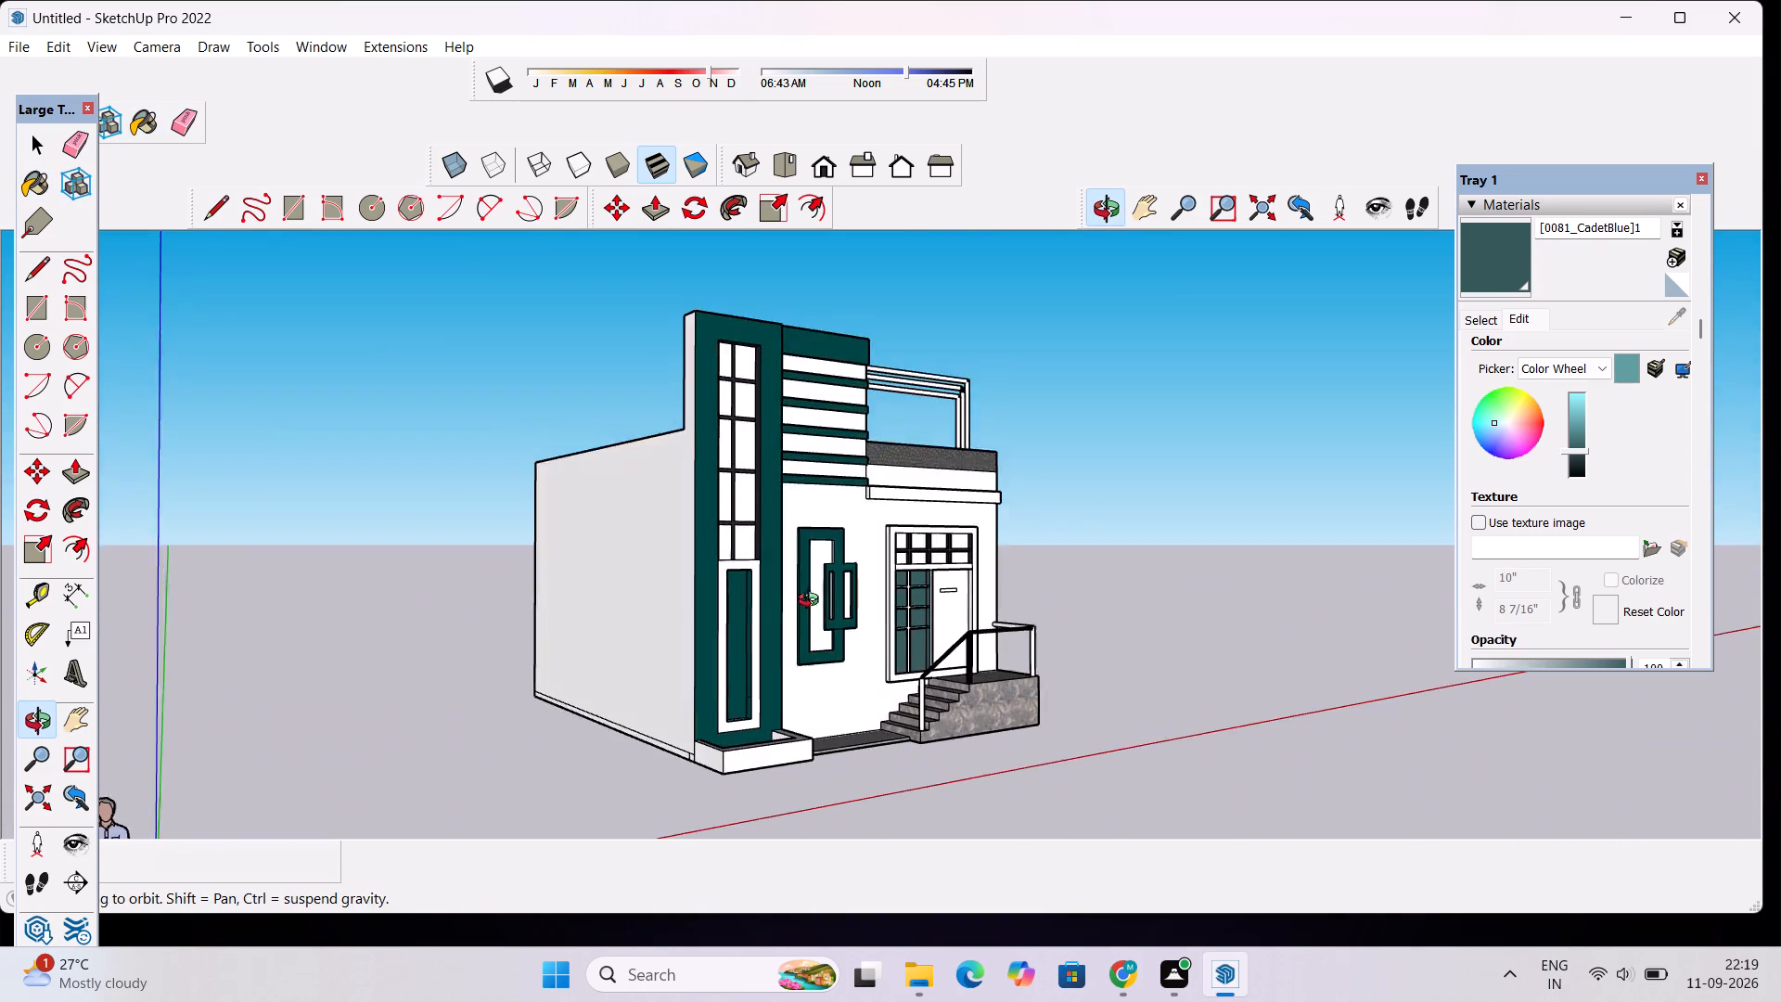
left_click_drag(813, 602, 593, 658)
scroll(739, 647, "down", 2)
scroll(724, 766, "up", 2)
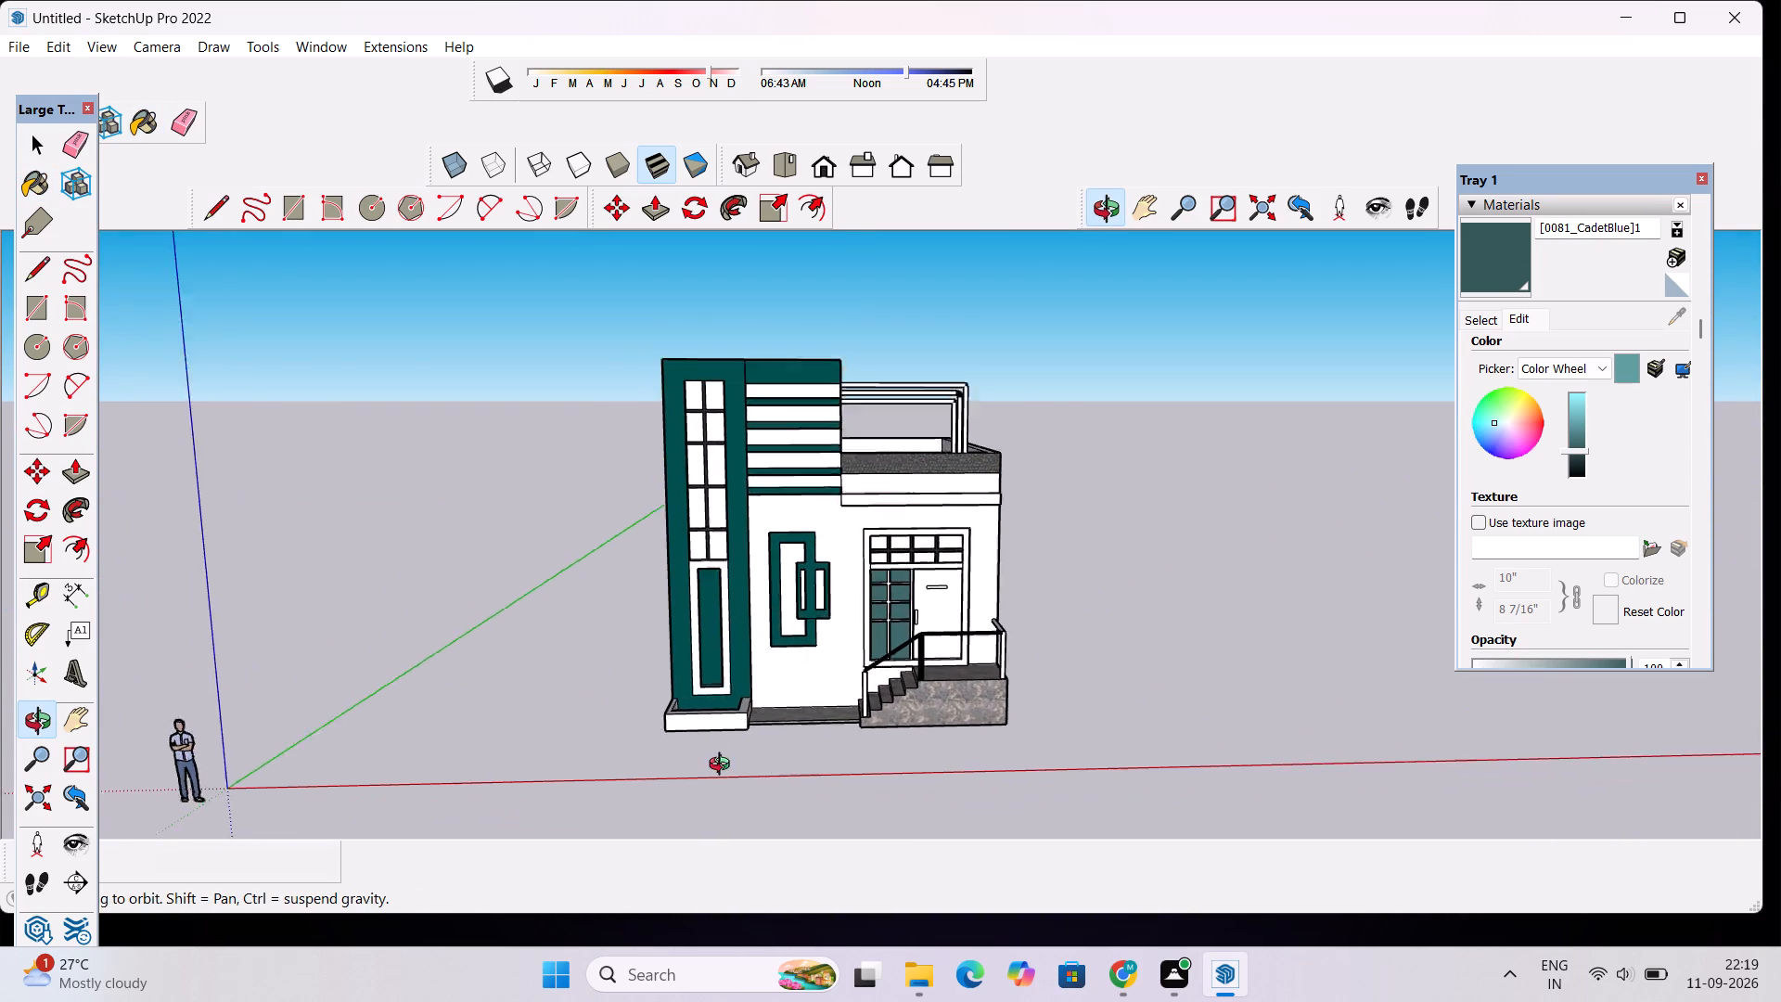
scroll(724, 766, "up", 2)
left_click_drag(739, 688, 722, 800)
scroll(733, 662, "up", 10)
left_click_drag(736, 684, 738, 712)
scroll(749, 677, "down", 5)
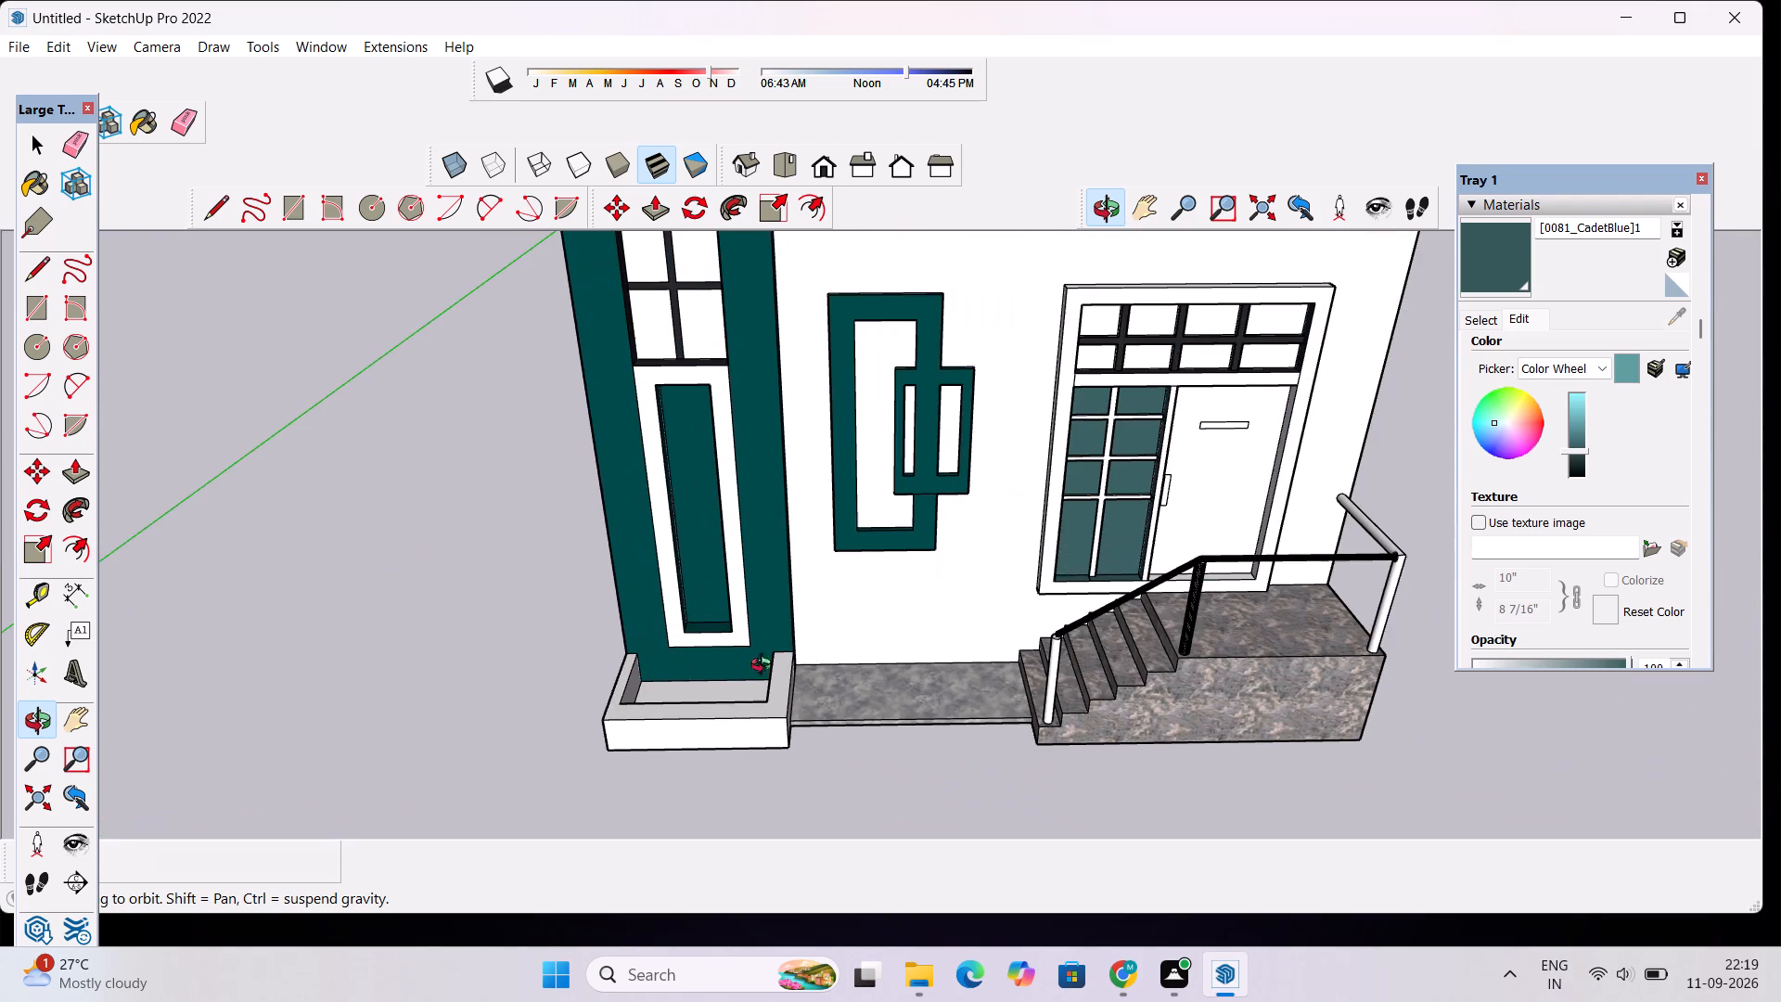
scroll(801, 683, "up", 4)
key("space")
left_click(721, 699)
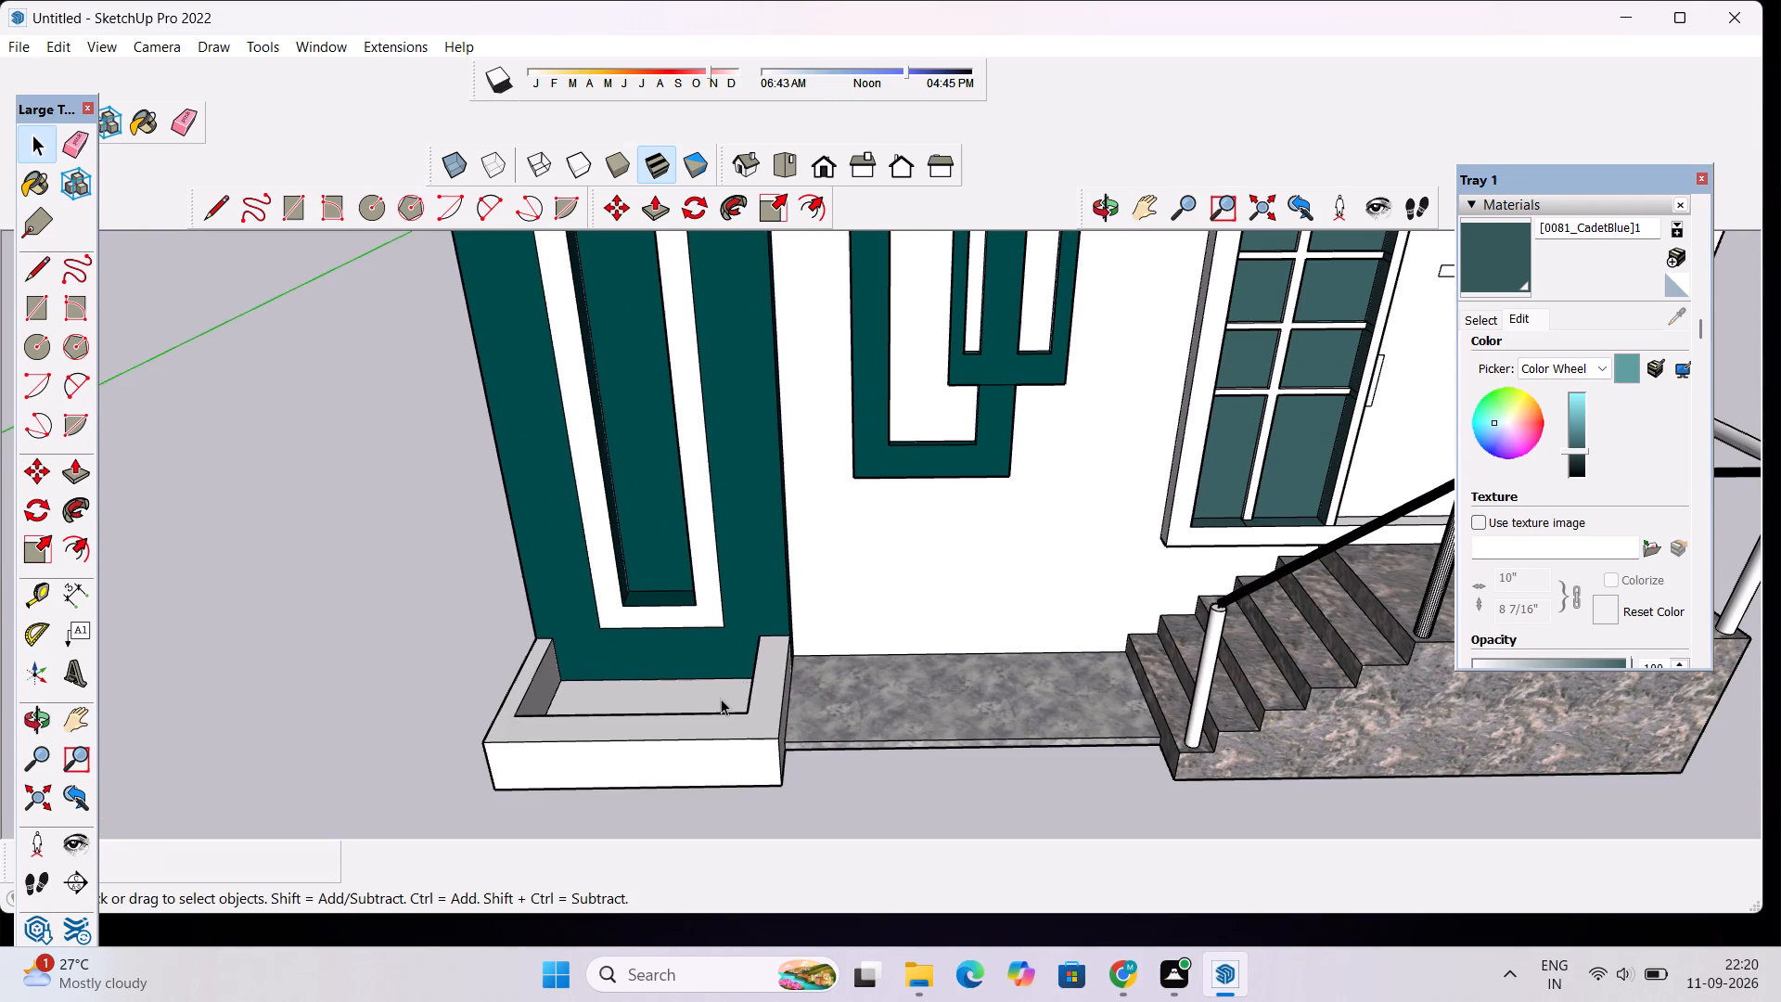
key("p")
left_click(721, 699)
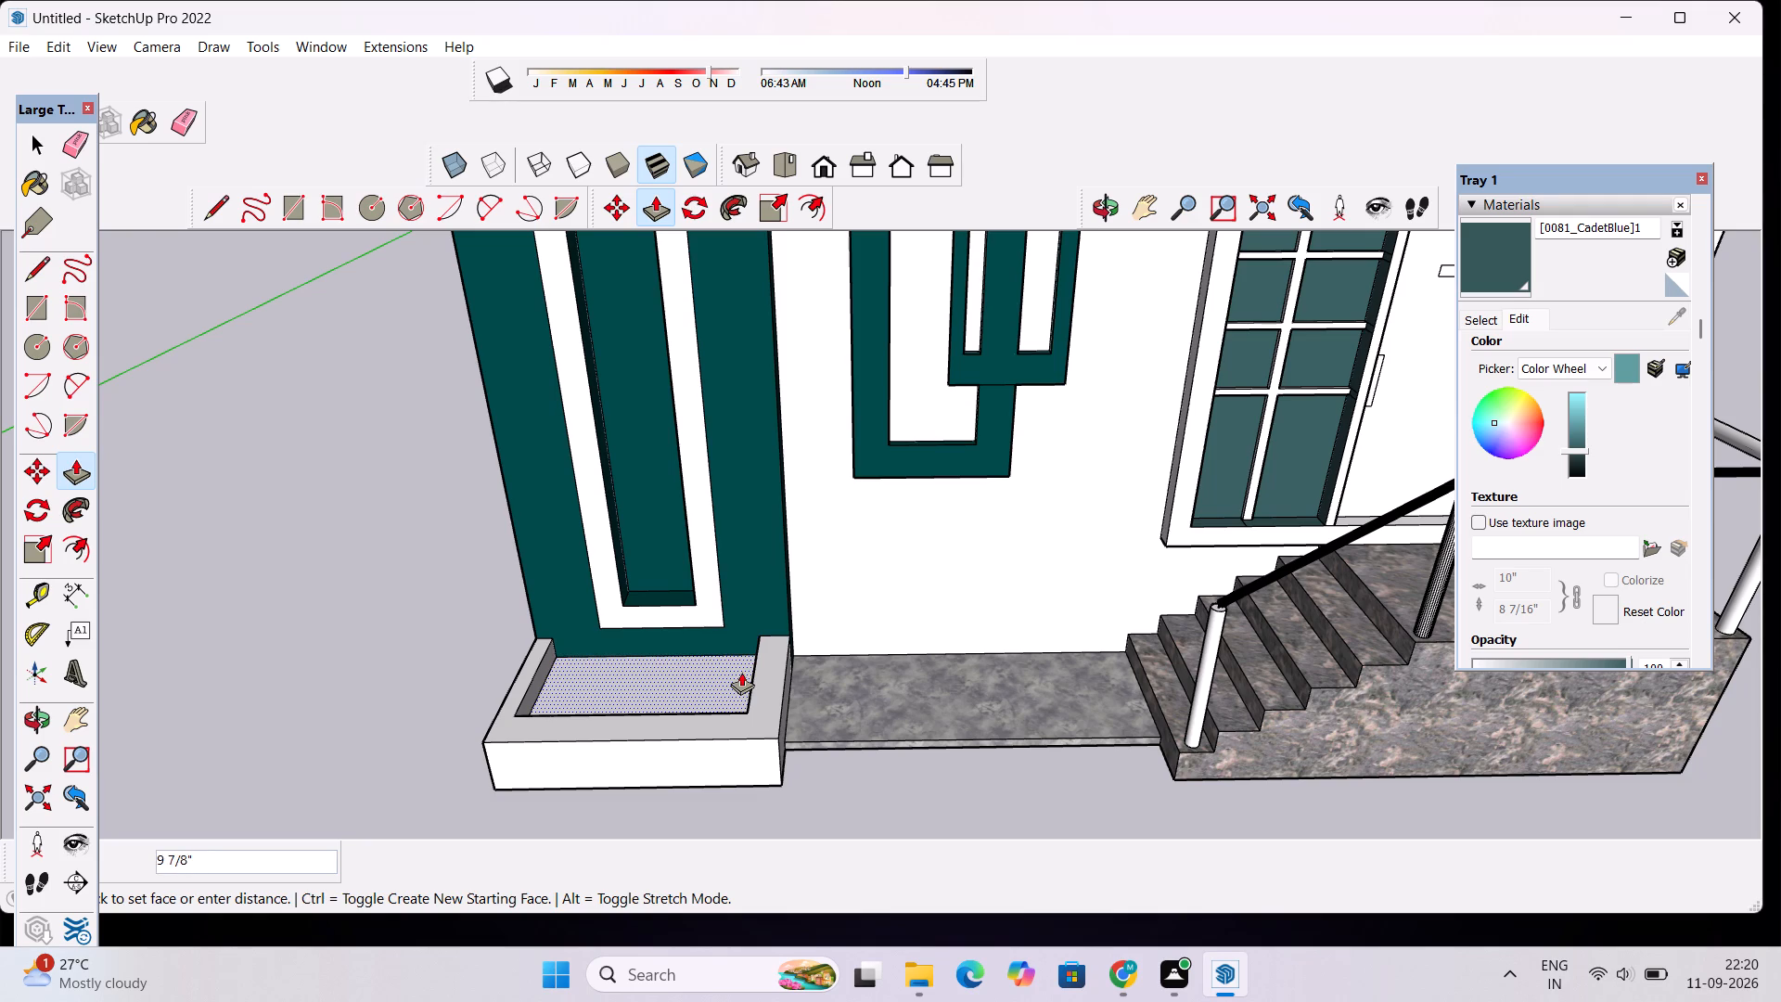
left_click(742, 671)
key("space")
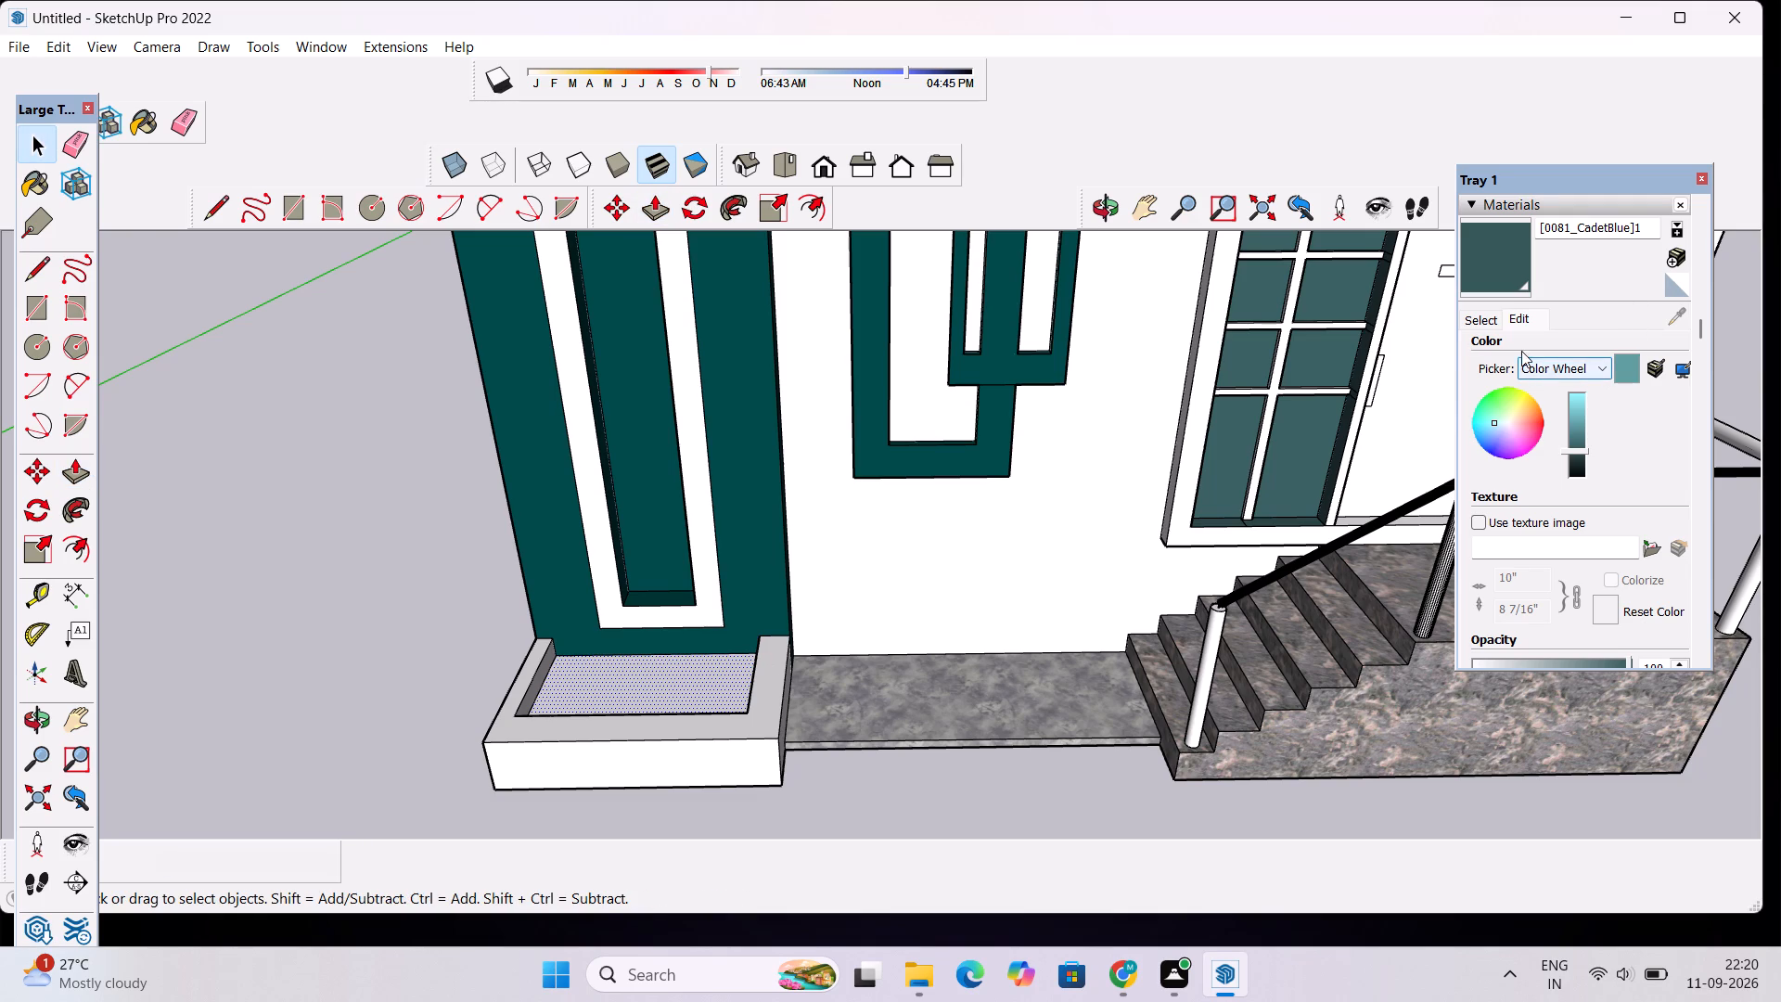
Paint the planter box's inner floor with Grass Dark Green from the Landscaping, Fencing and Vegetation materials.
left_click(1484, 329)
left_click(1484, 328)
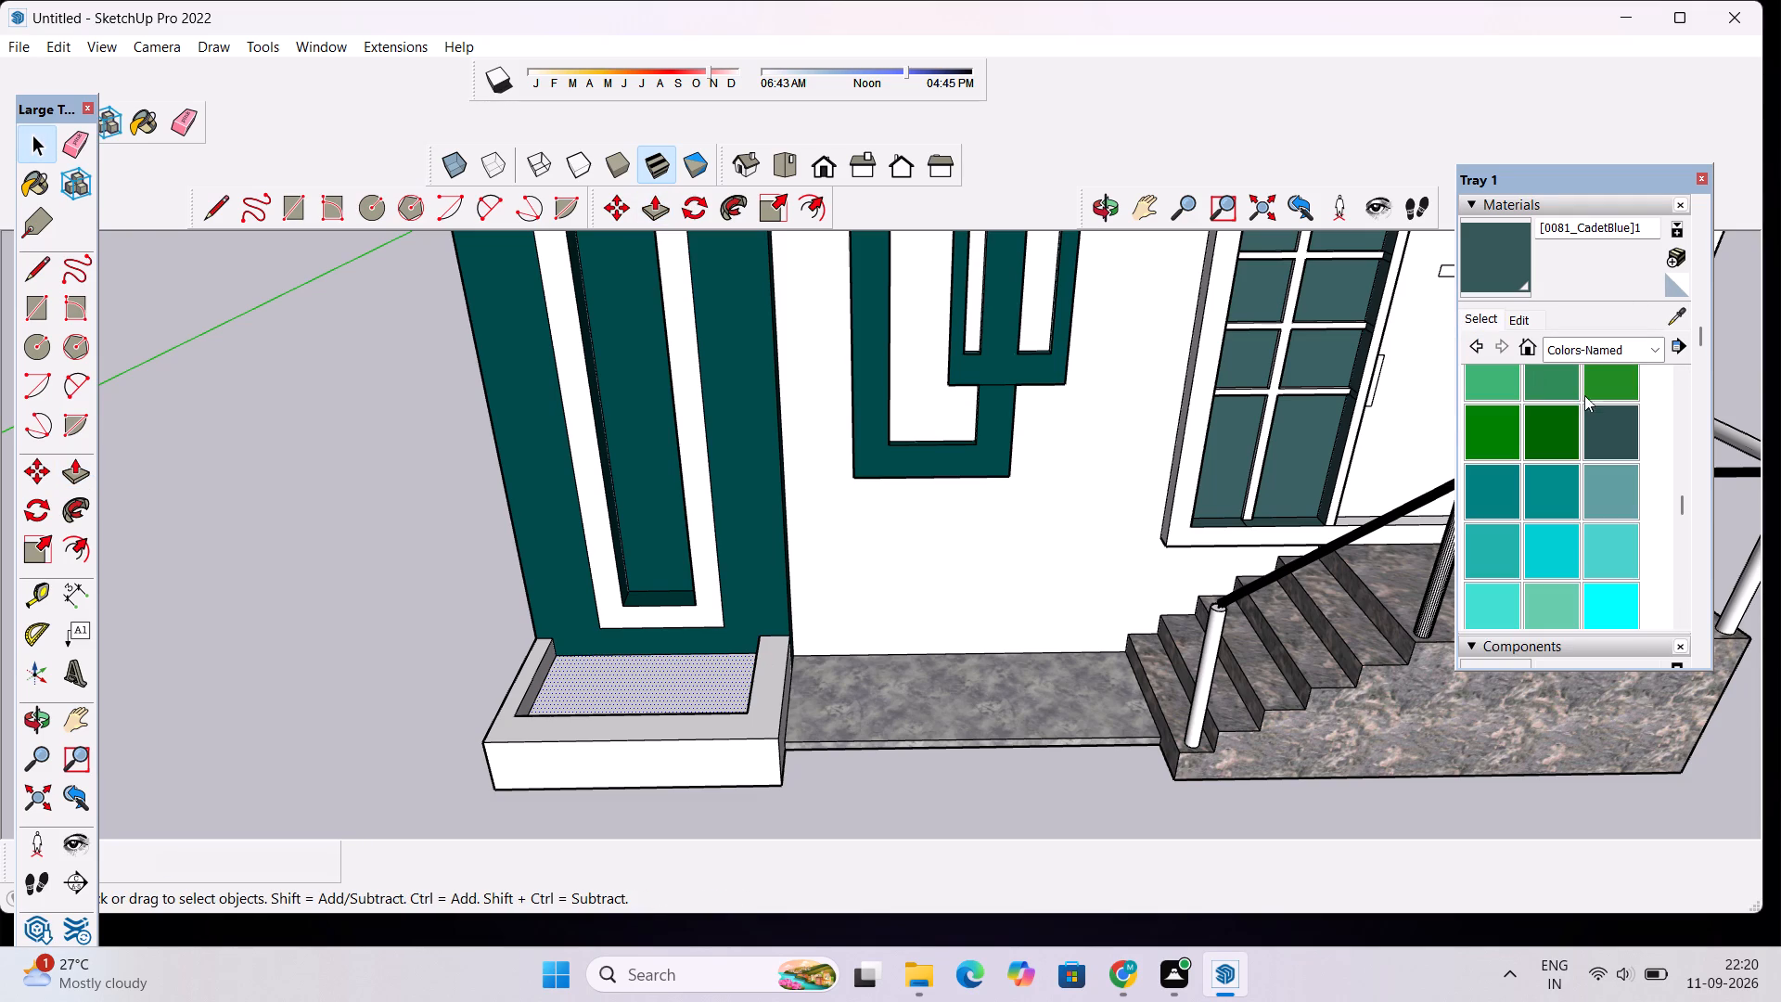
left_click(1659, 354)
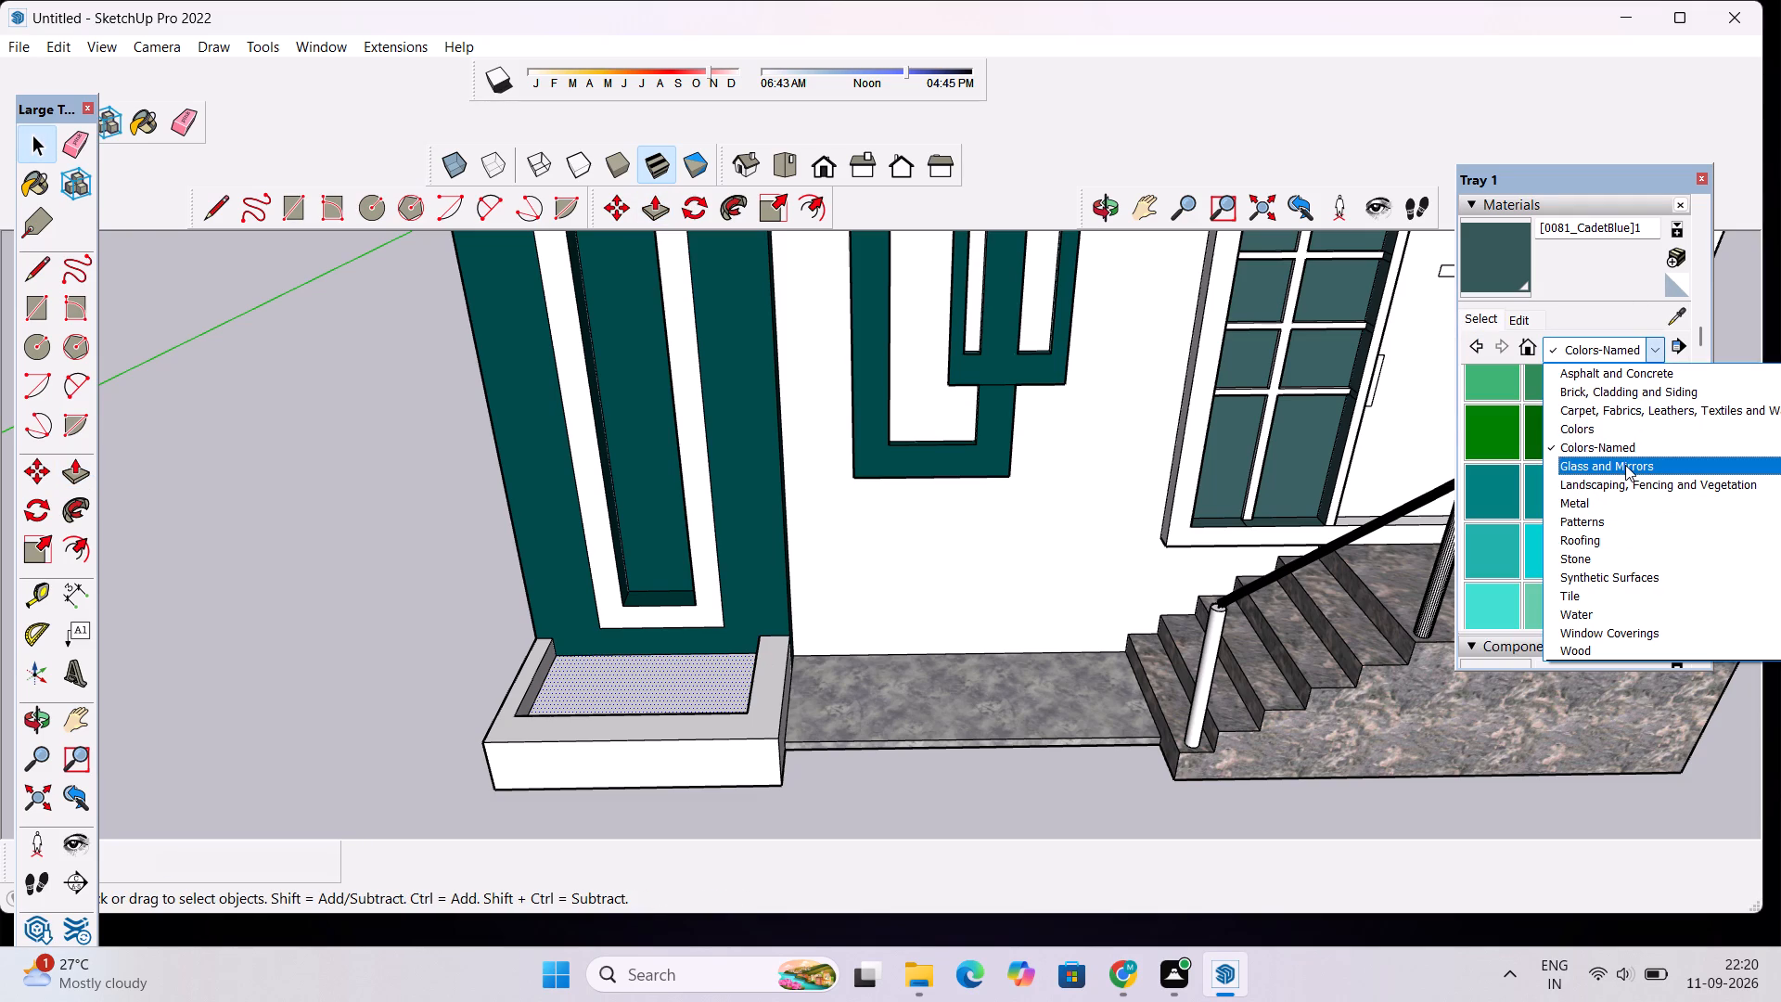
left_click(1629, 481)
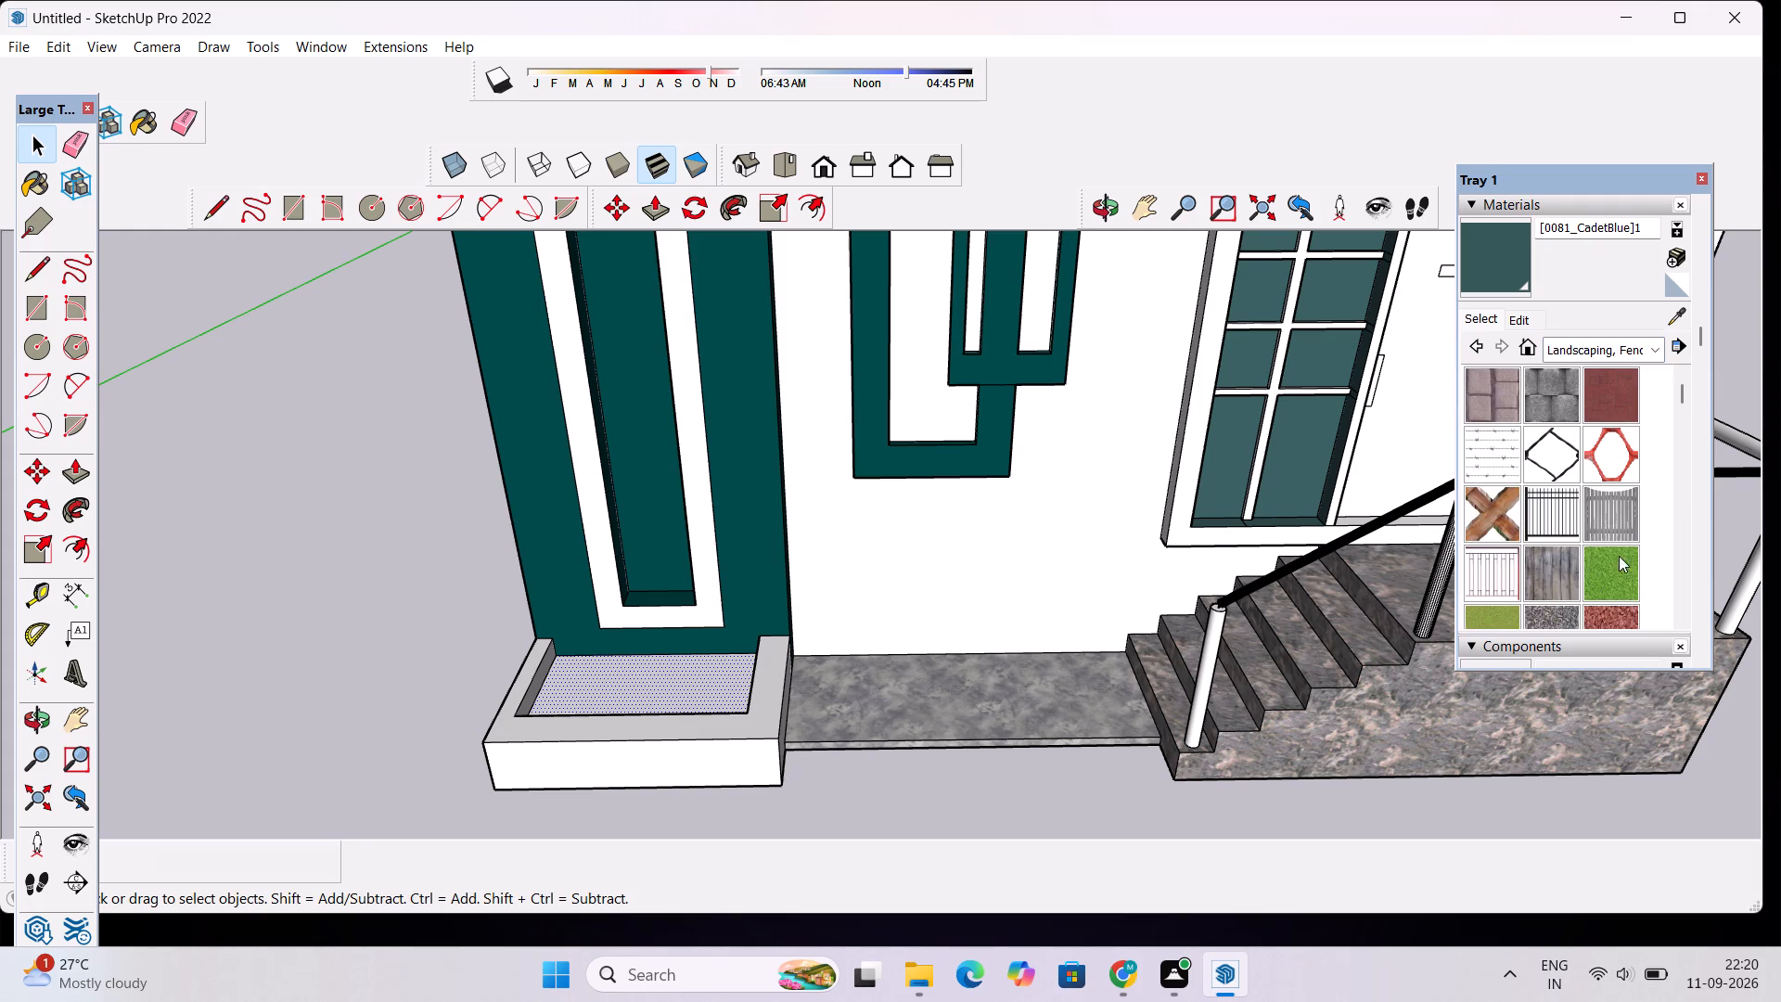
scroll(1607, 567, "down", 1)
left_click(1614, 469)
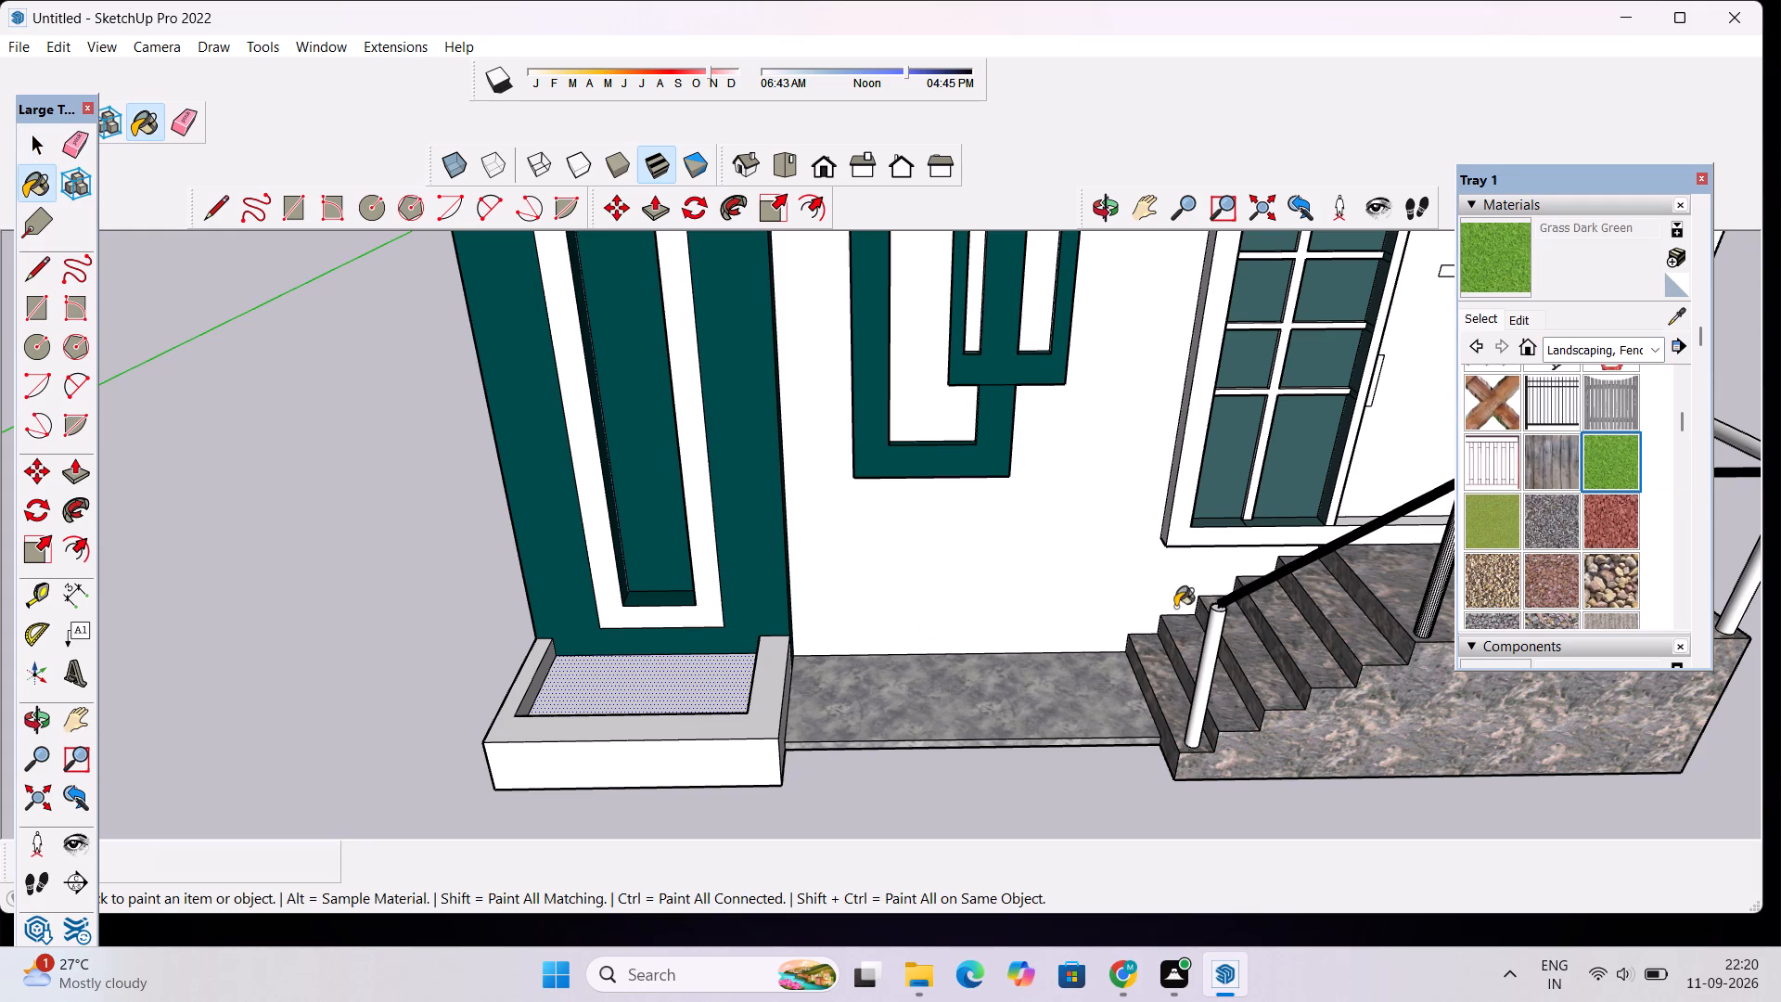
left_click(633, 683)
Paint the entrance railing's outer corner post and the short side handrail with 0137_Black from Colors-Named.
scroll(653, 664, "down", 11)
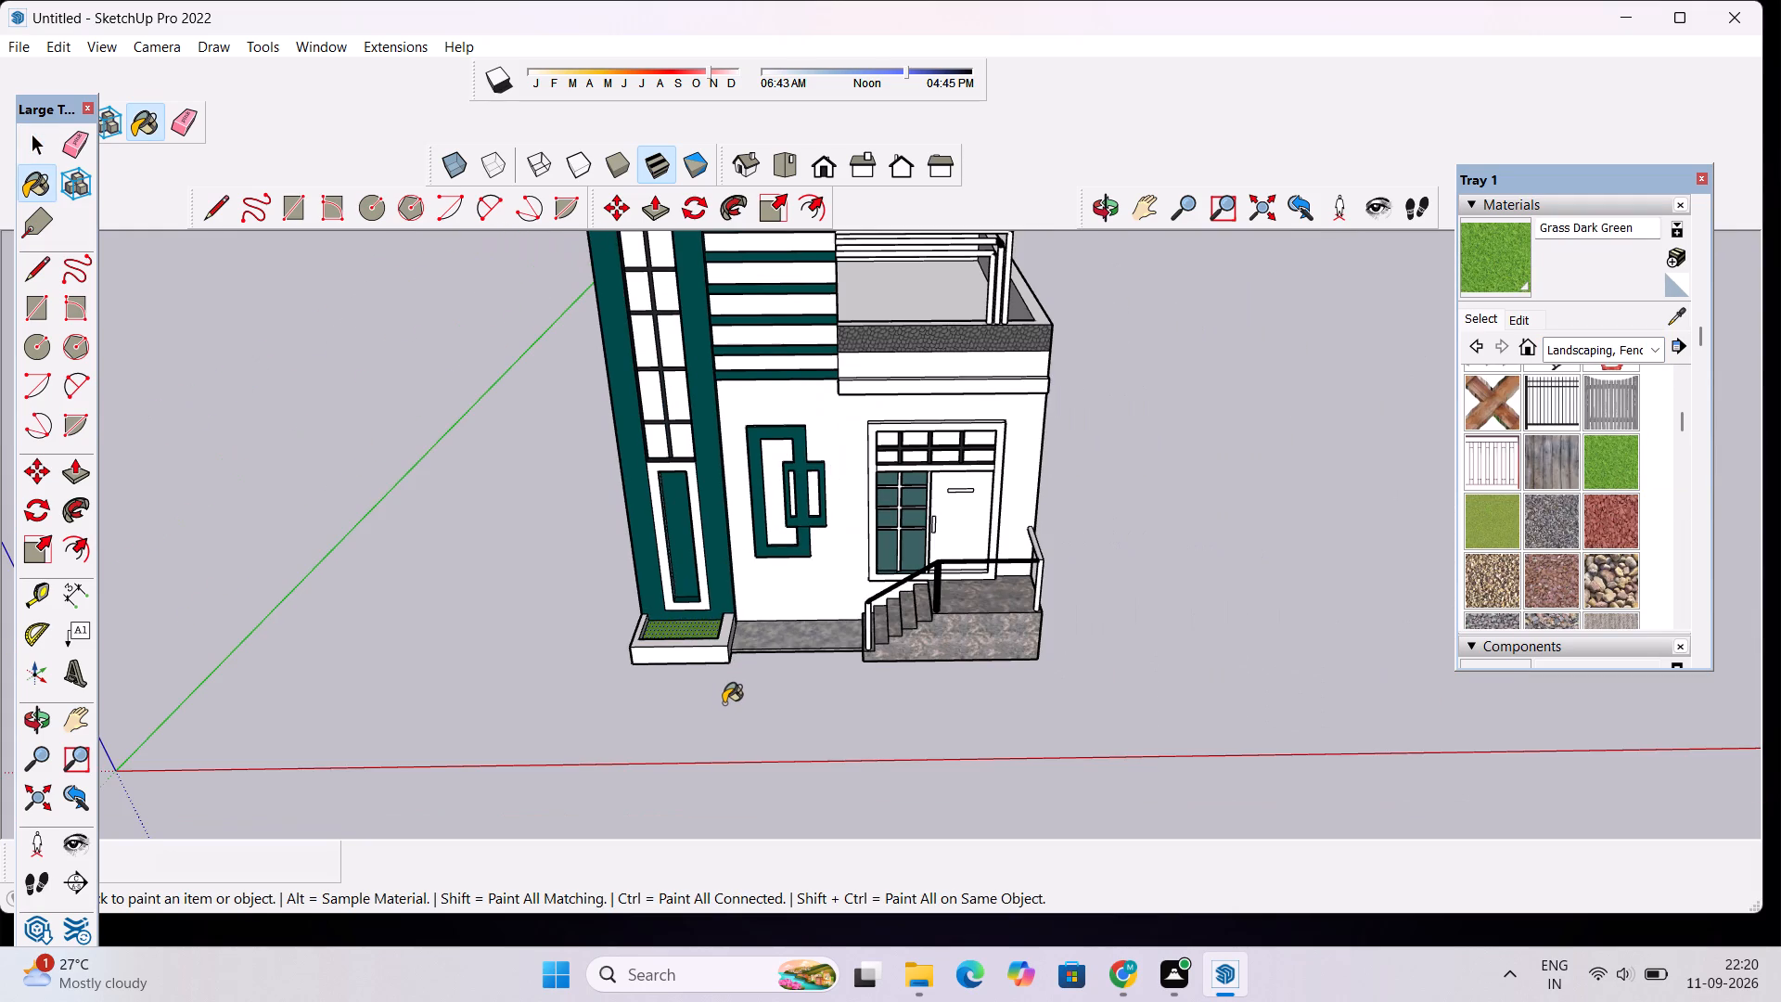
scroll(941, 440, "down", 4)
left_click(1100, 216)
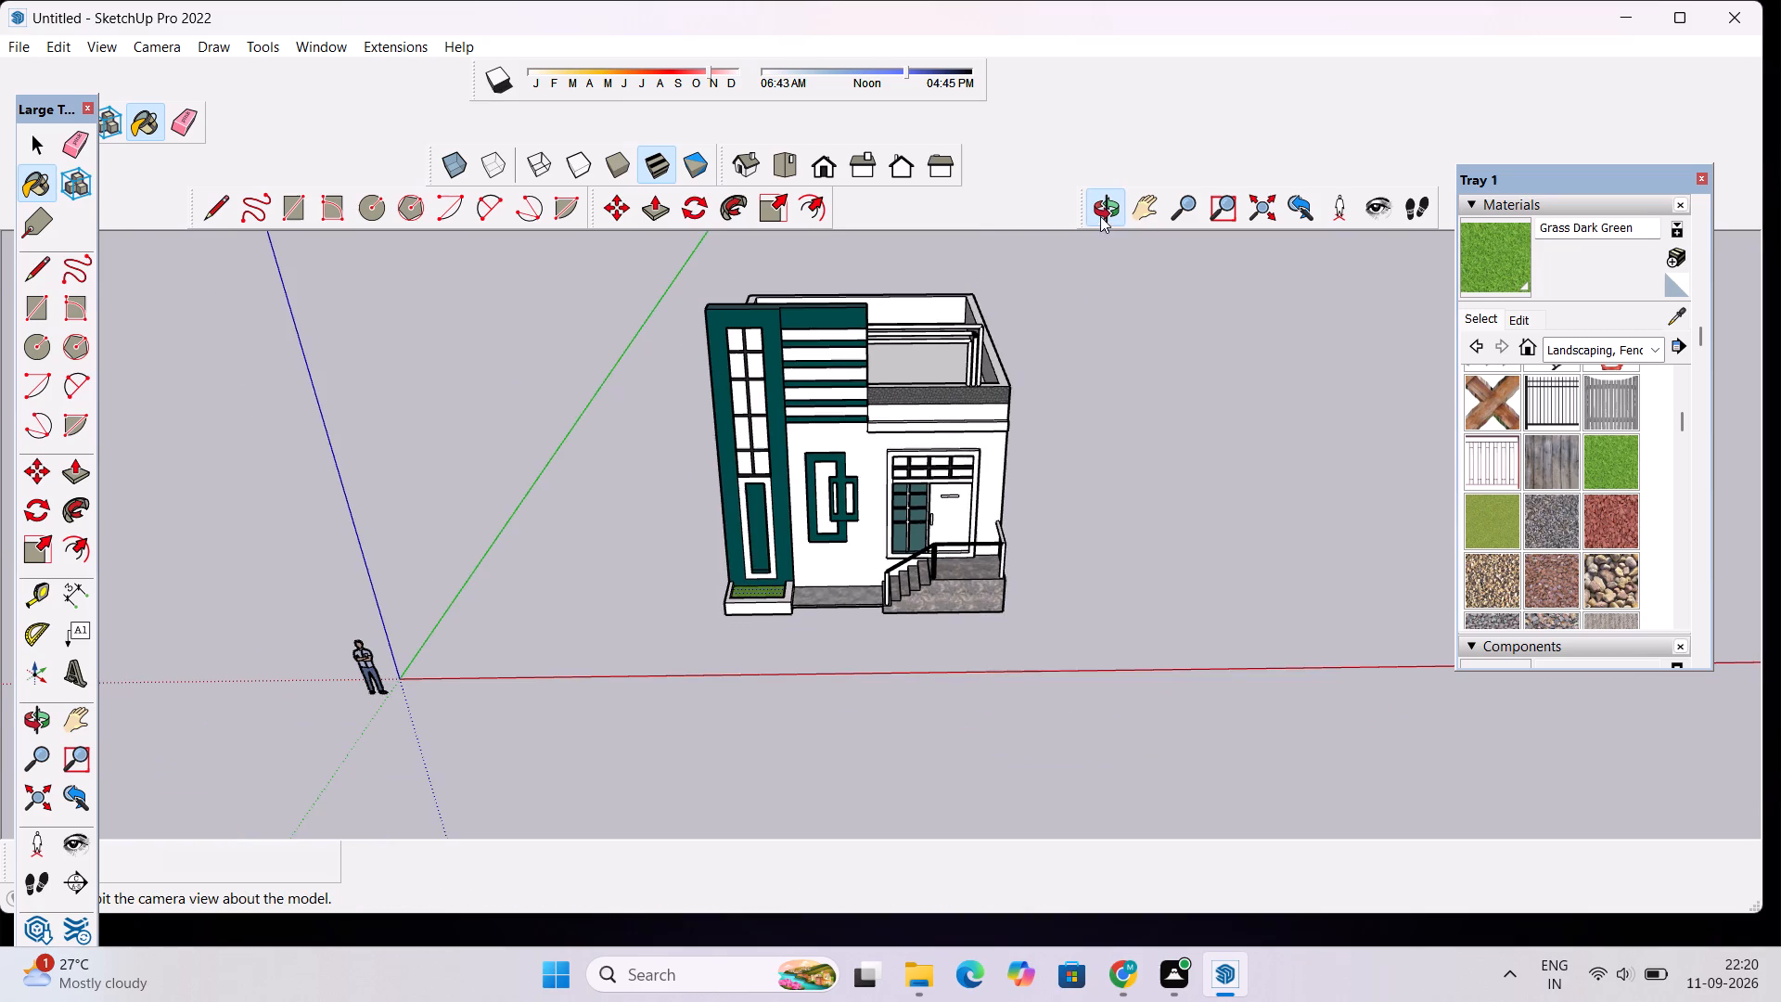
left_click_drag(1058, 540, 1058, 421)
scroll(984, 568, "up", 5)
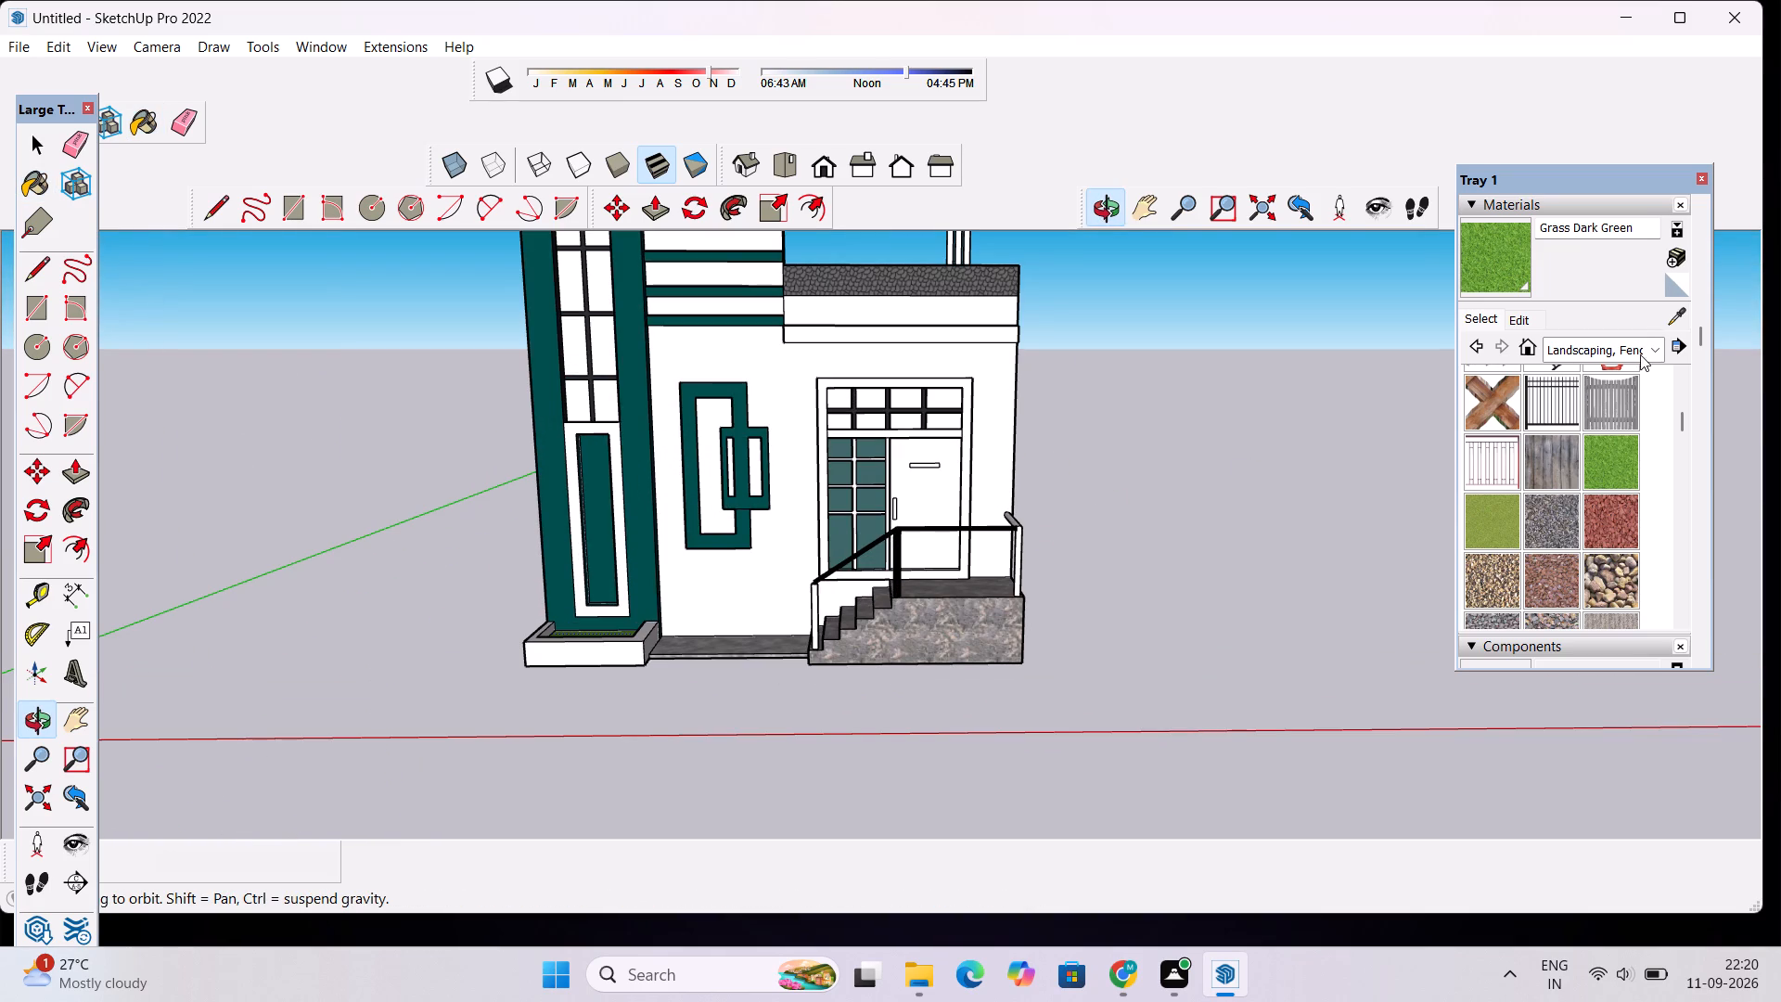
left_click(1647, 350)
left_click(1634, 451)
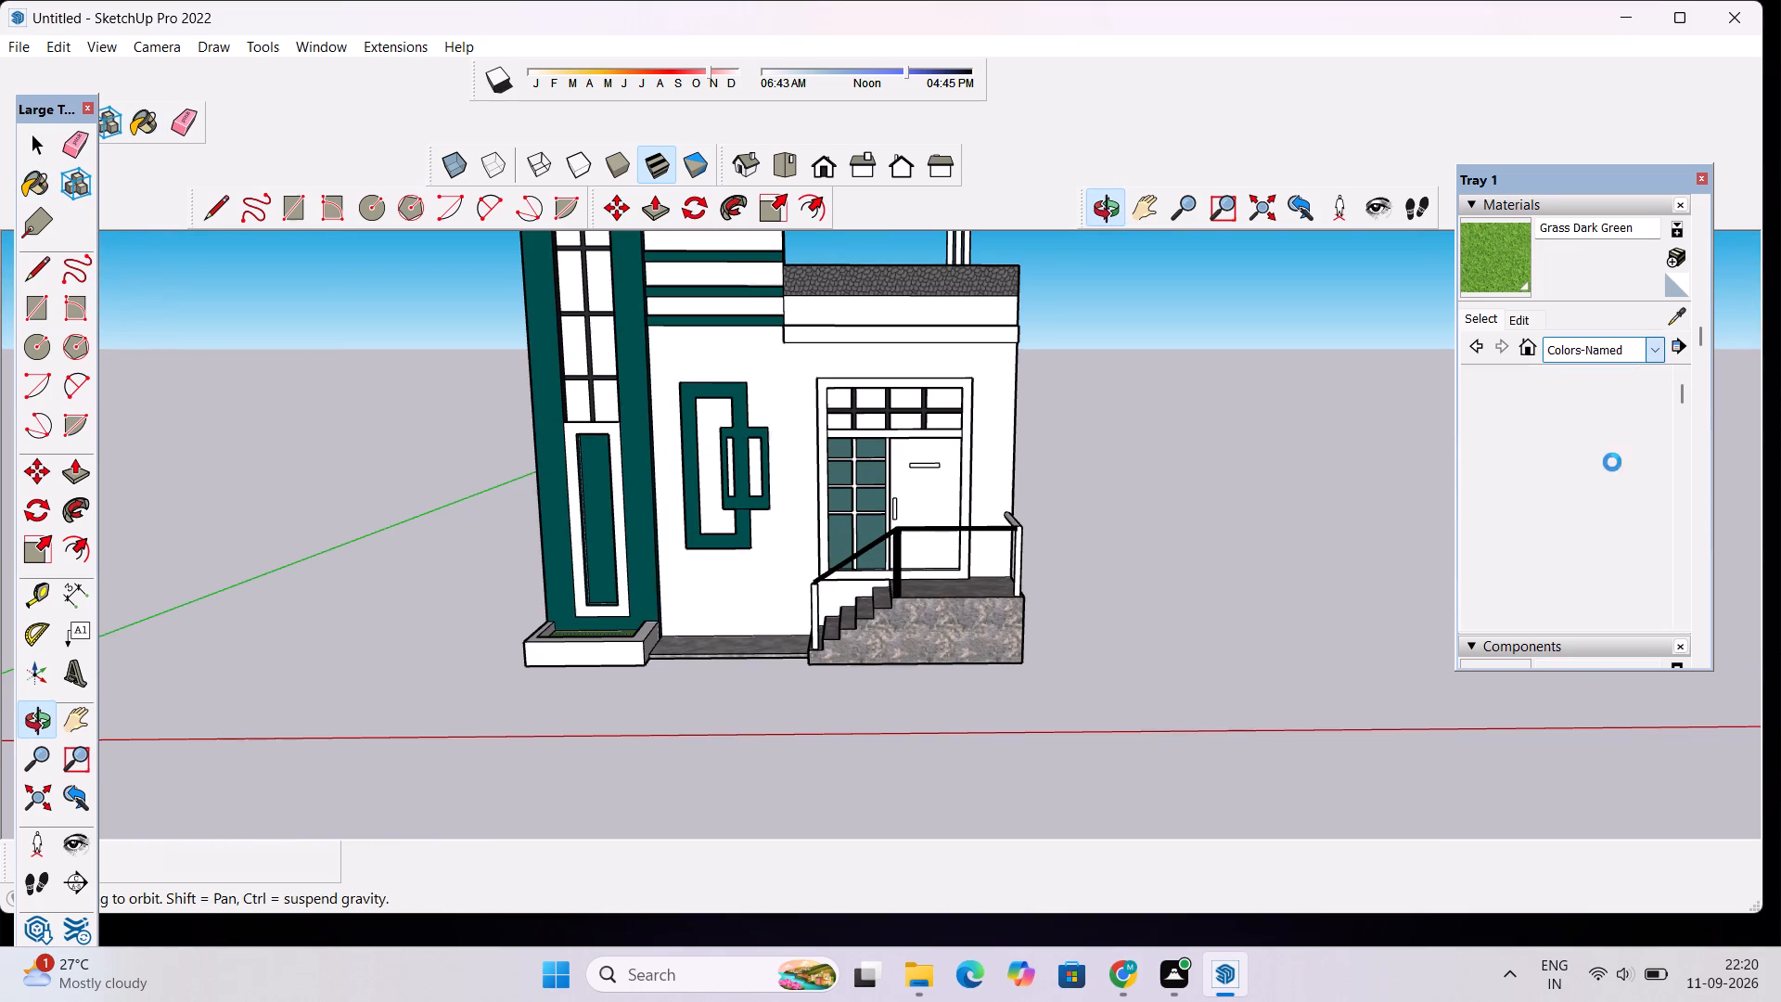
scroll(1610, 464, "down", 20)
scroll(1610, 464, "down", 7)
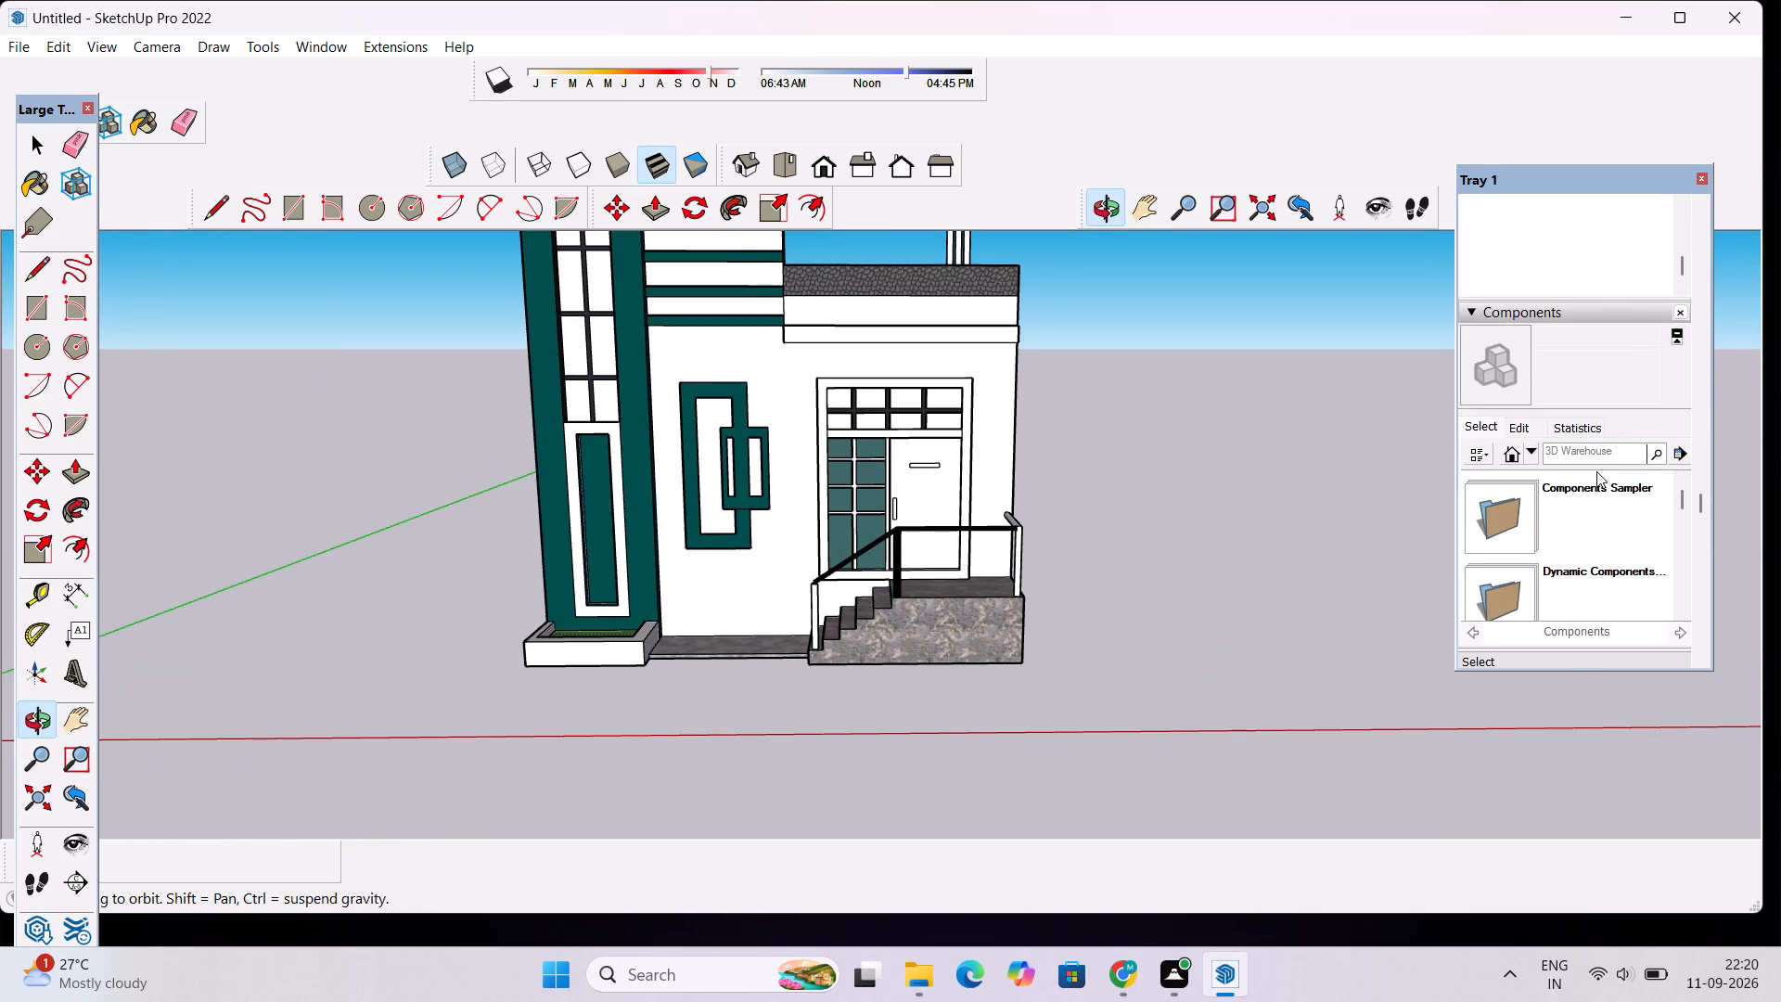
scroll(1596, 463, "up", 3)
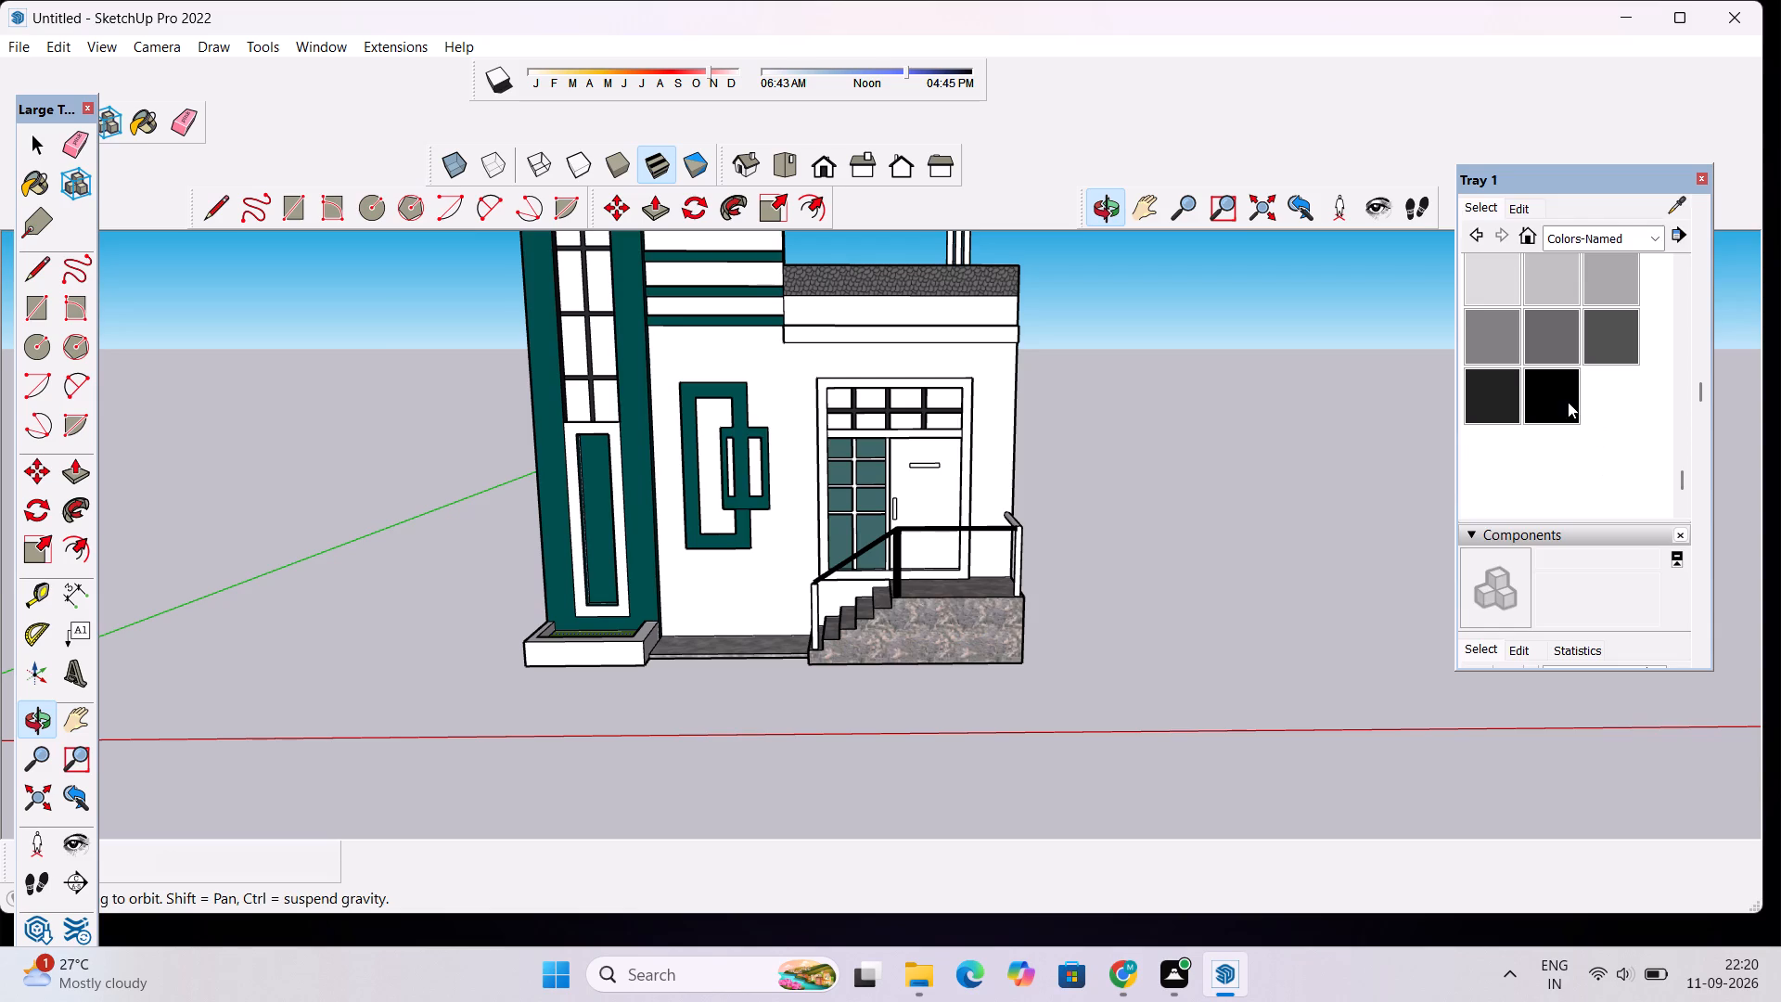
left_click(1568, 402)
scroll(1017, 514, "up", 7)
left_click(1019, 559)
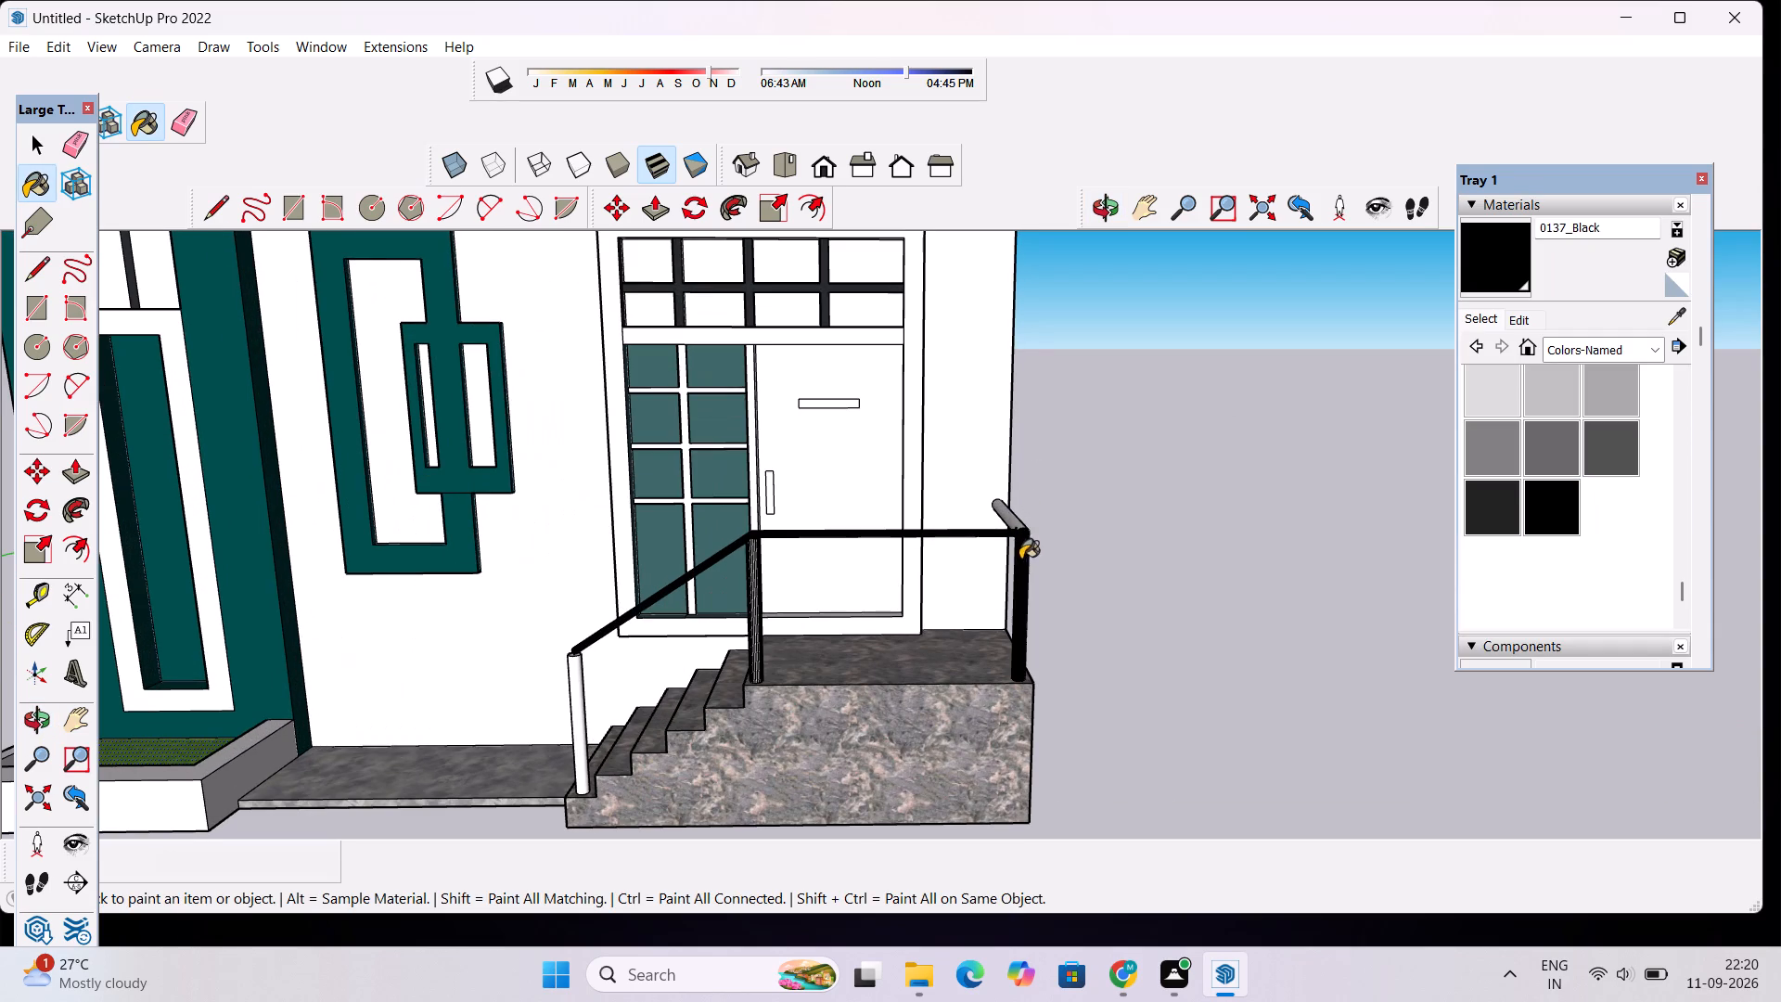
left_click(1020, 523)
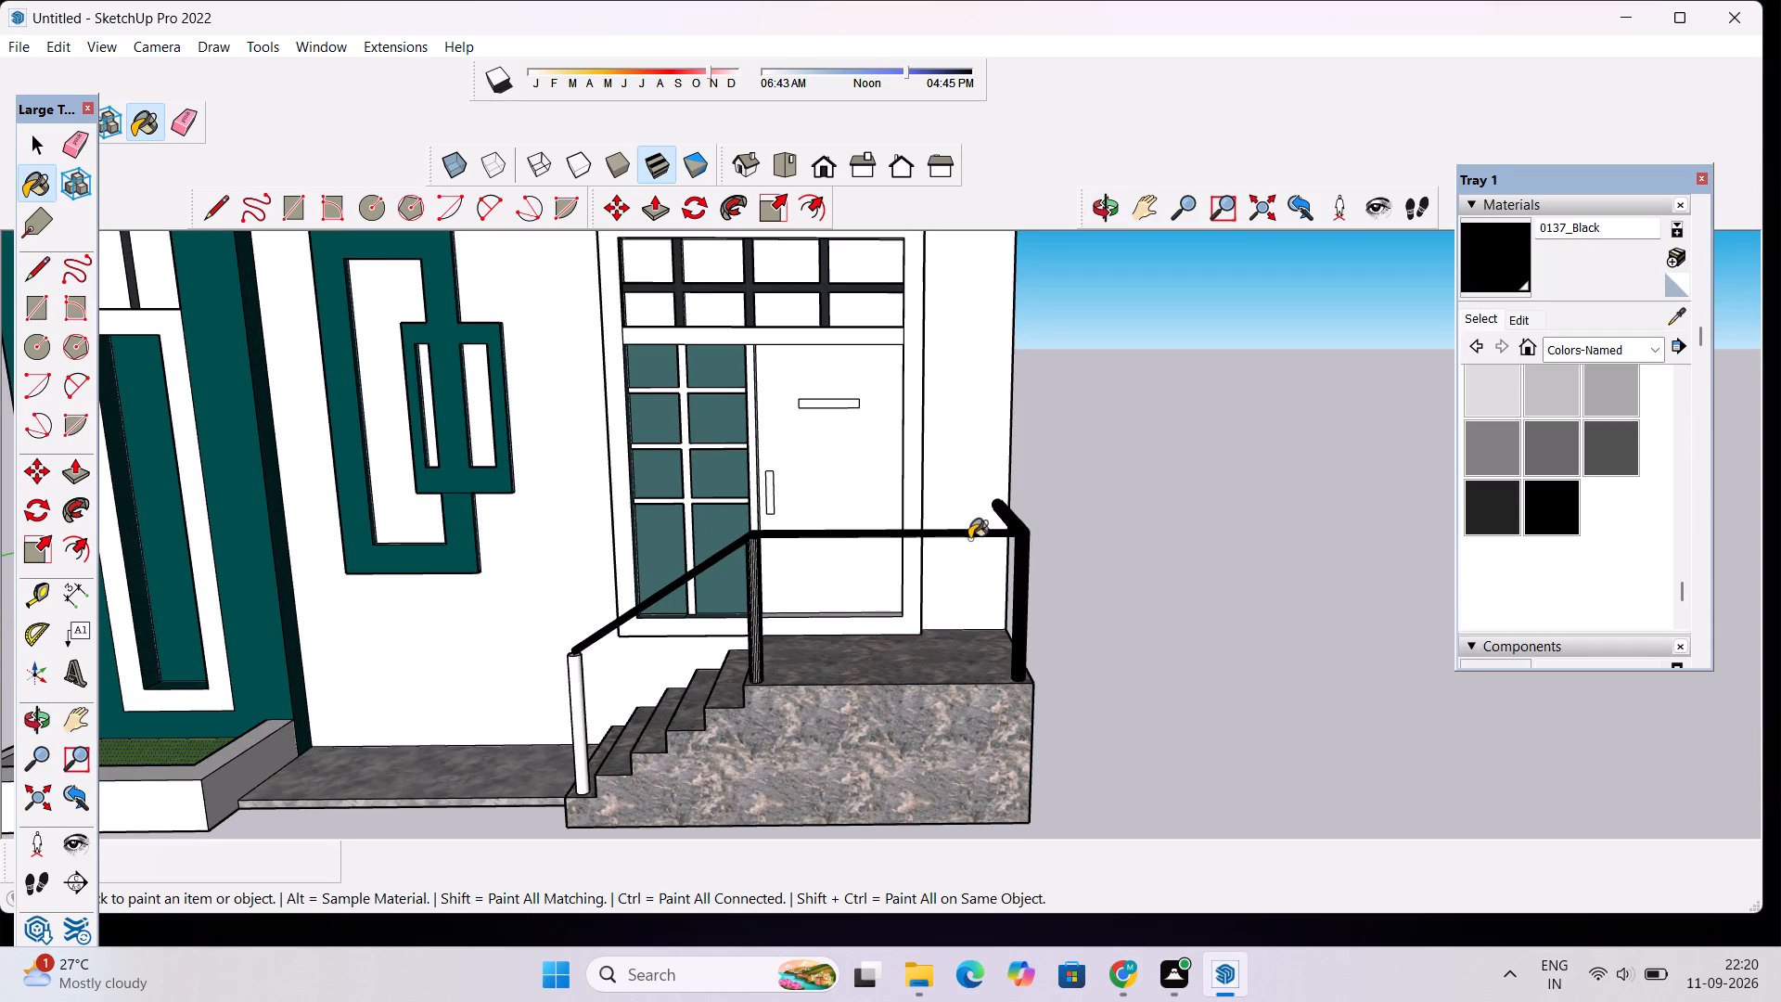
Paint the railing's middle post at the top of the stairs and the front handrail with 0137_Black.
left_click(762, 535)
left_click(757, 551)
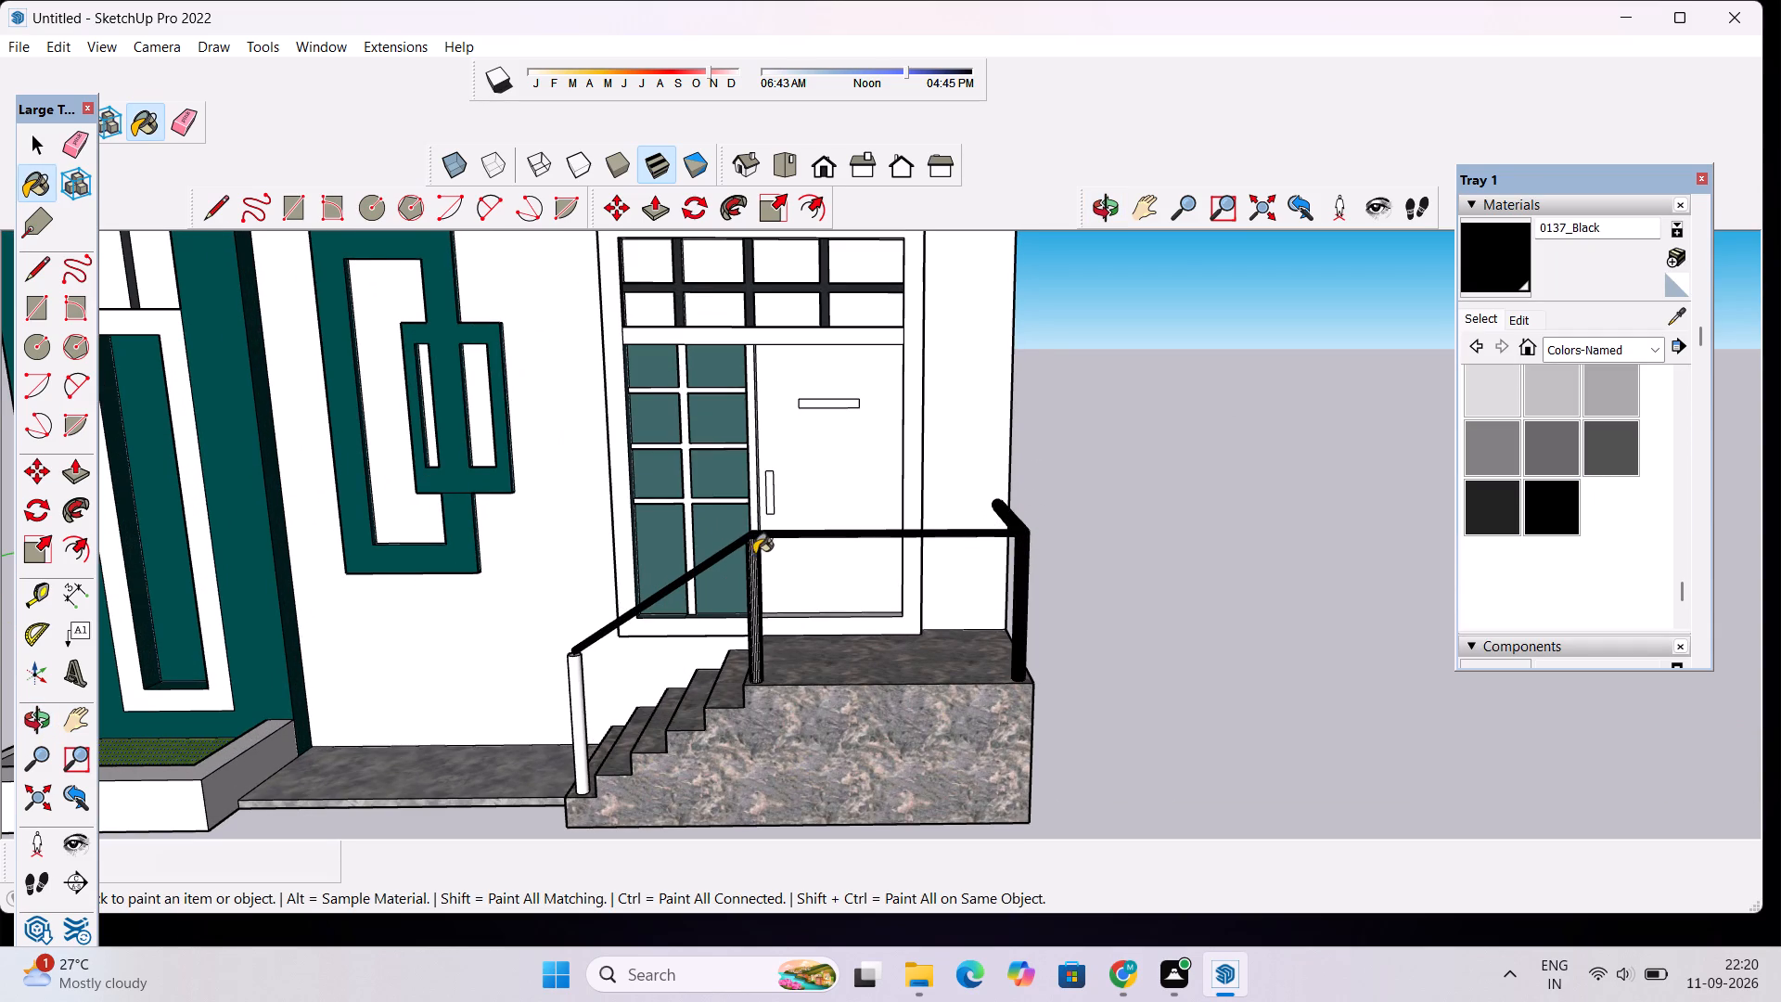
left_click(752, 559)
scroll(752, 559, "up", 13)
left_click(748, 545)
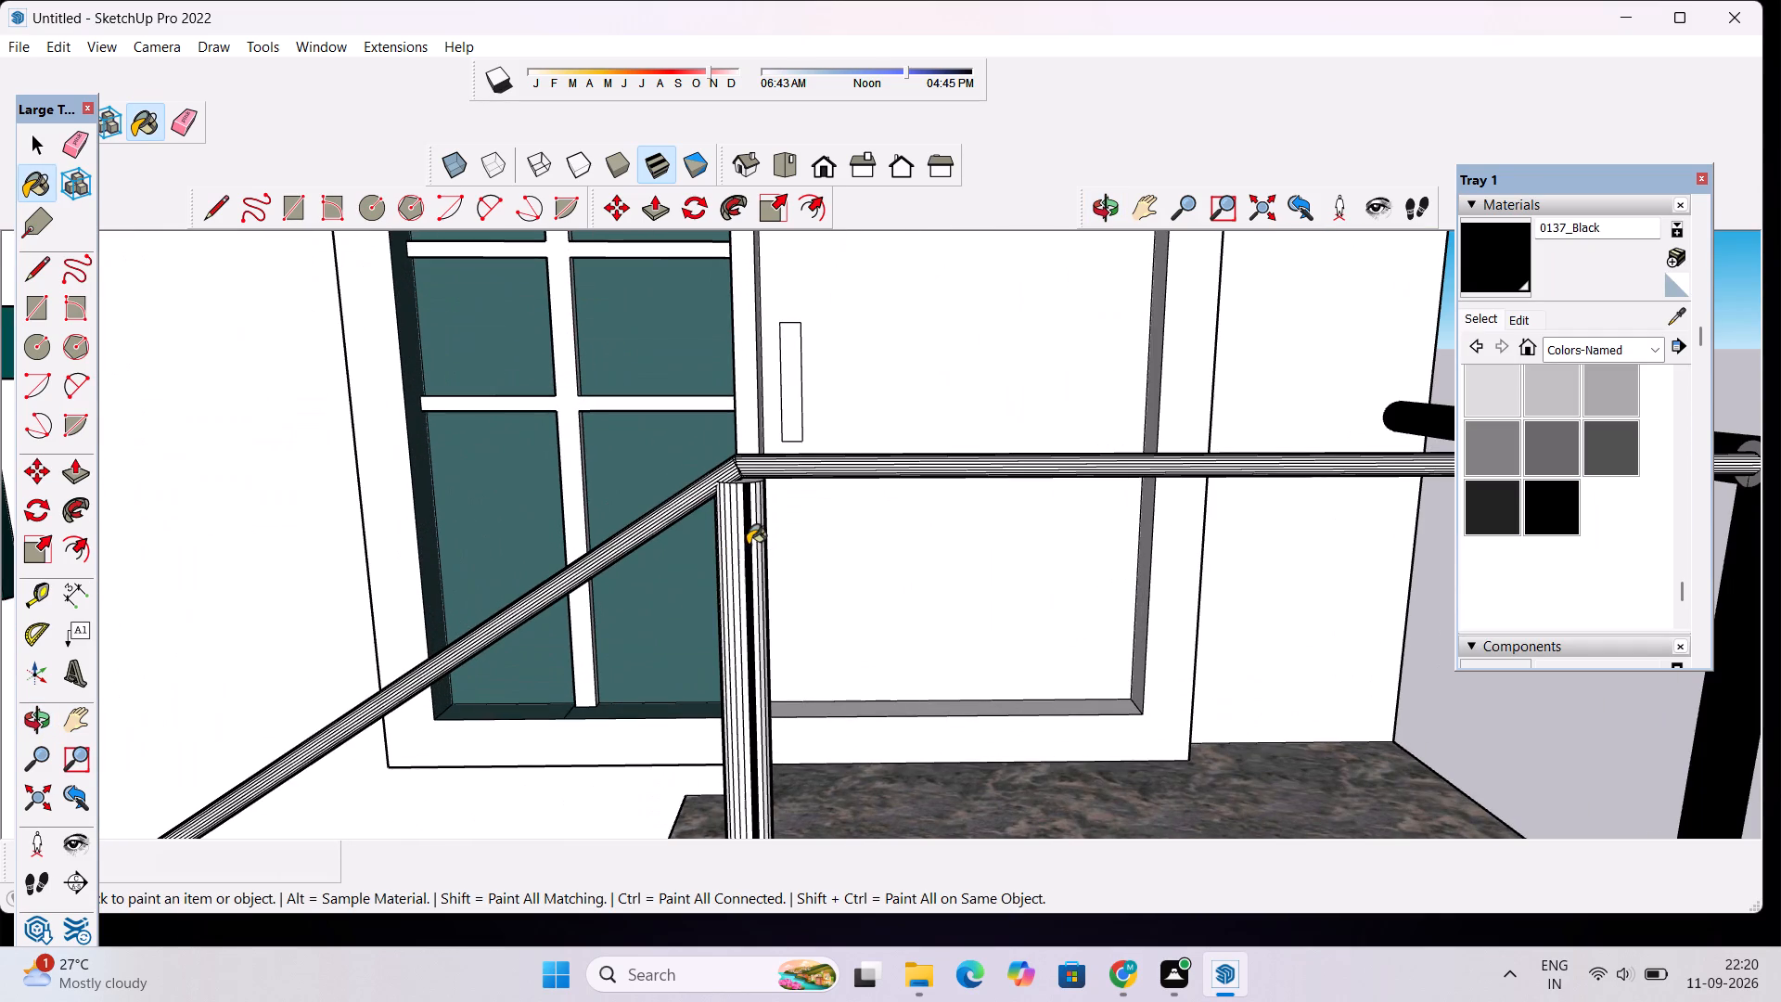
scroll(744, 533, "up", 4)
double_click(738, 533, "ctrl")
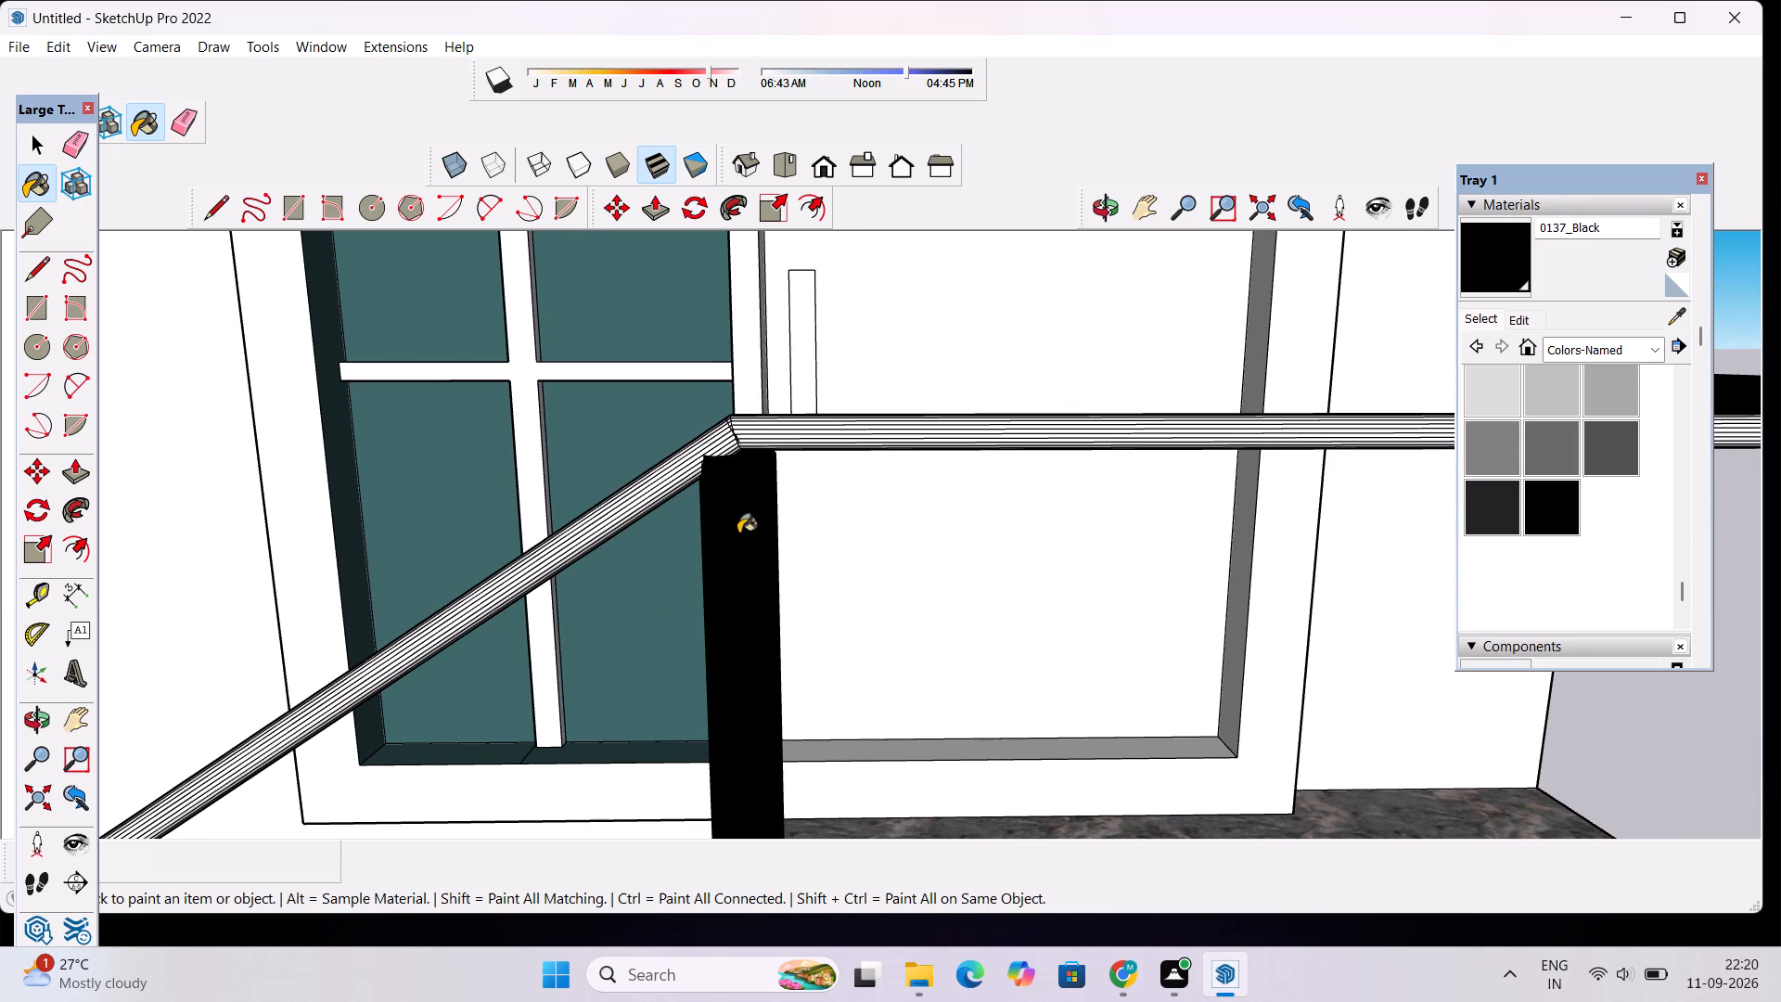
left_click(762, 440)
left_click(761, 436, "ctrl")
Paint the railing post at the foot of the stairs with 0137_Black.
scroll(723, 449, "down", 3)
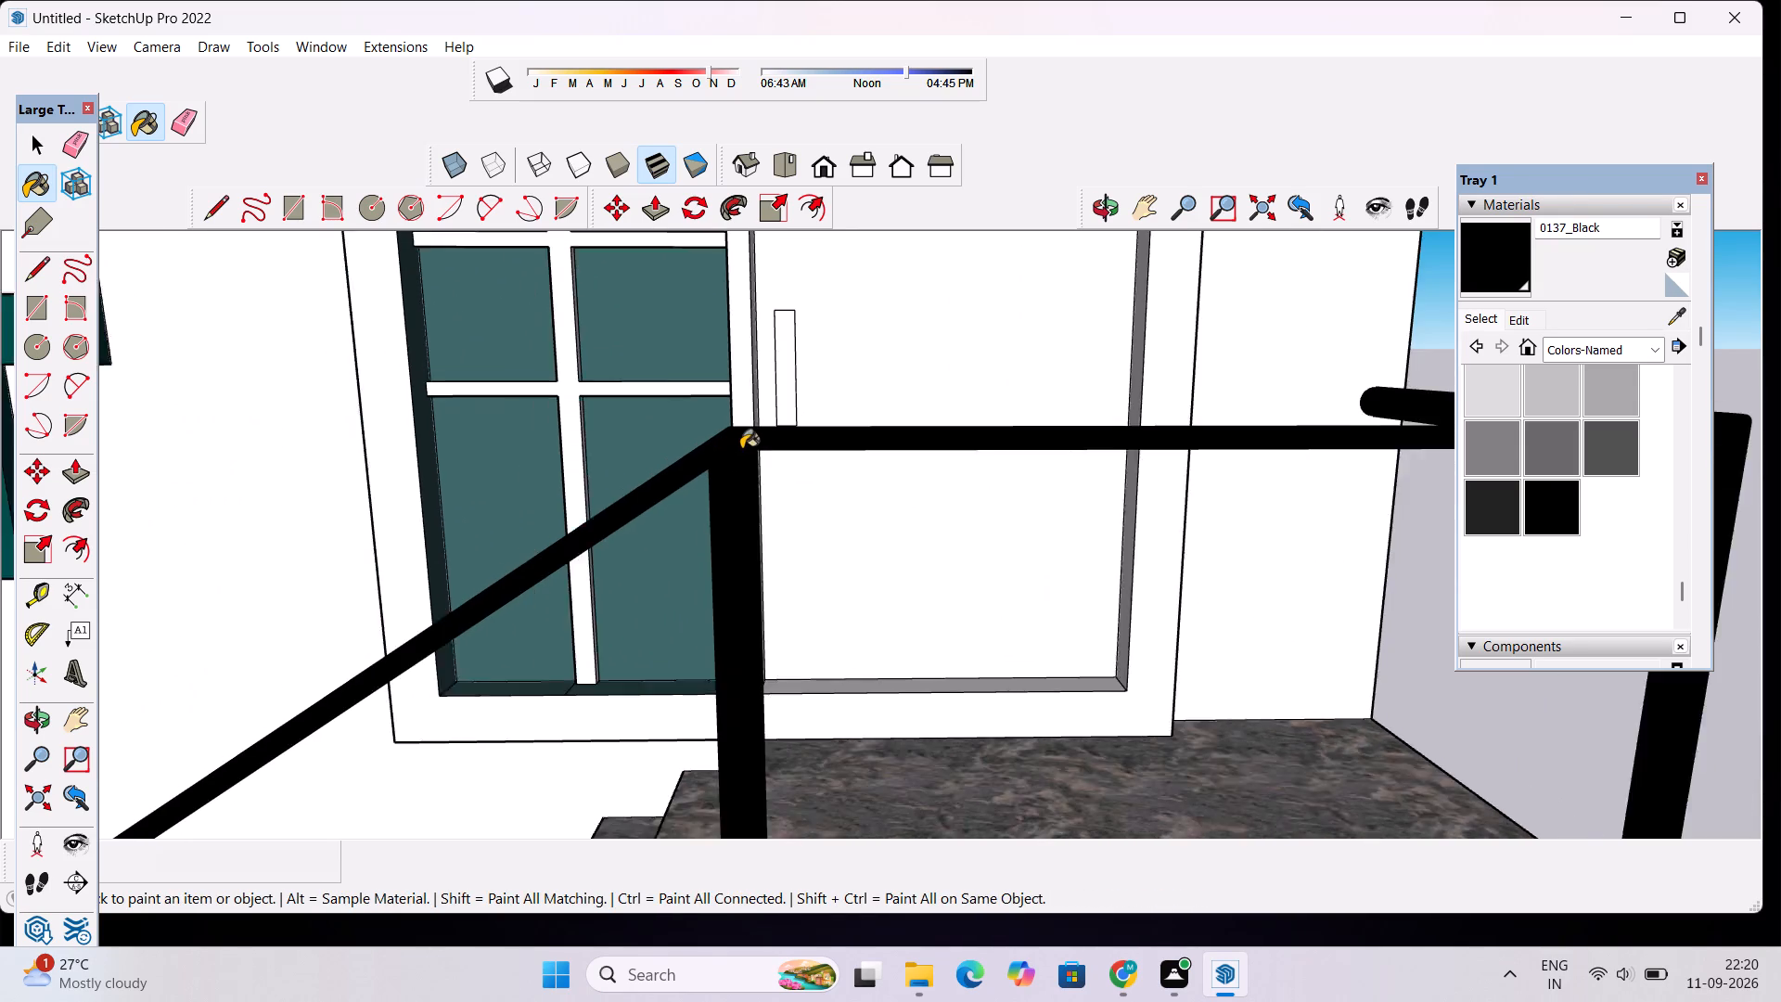
scroll(741, 449, "down", 11)
scroll(673, 541, "down", 7)
scroll(596, 610, "up", 3)
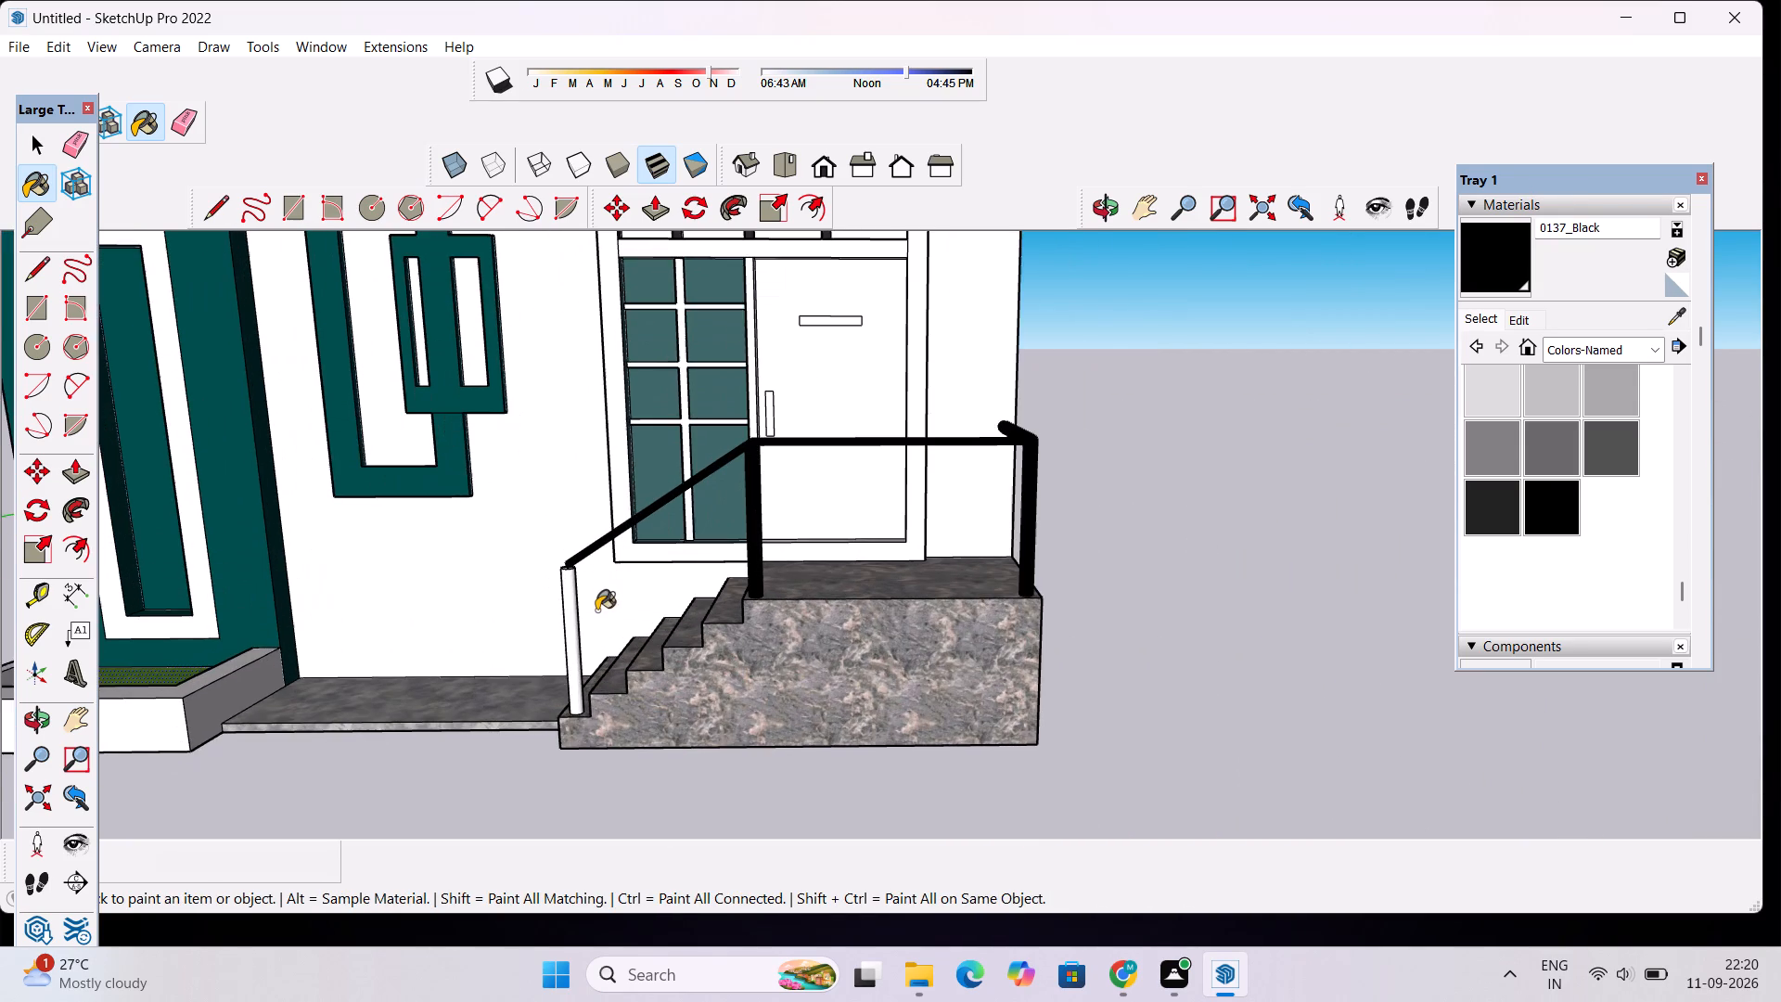
scroll(596, 610, "up", 1)
left_click(572, 608, "ctrl")
scroll(606, 556, "down", 7)
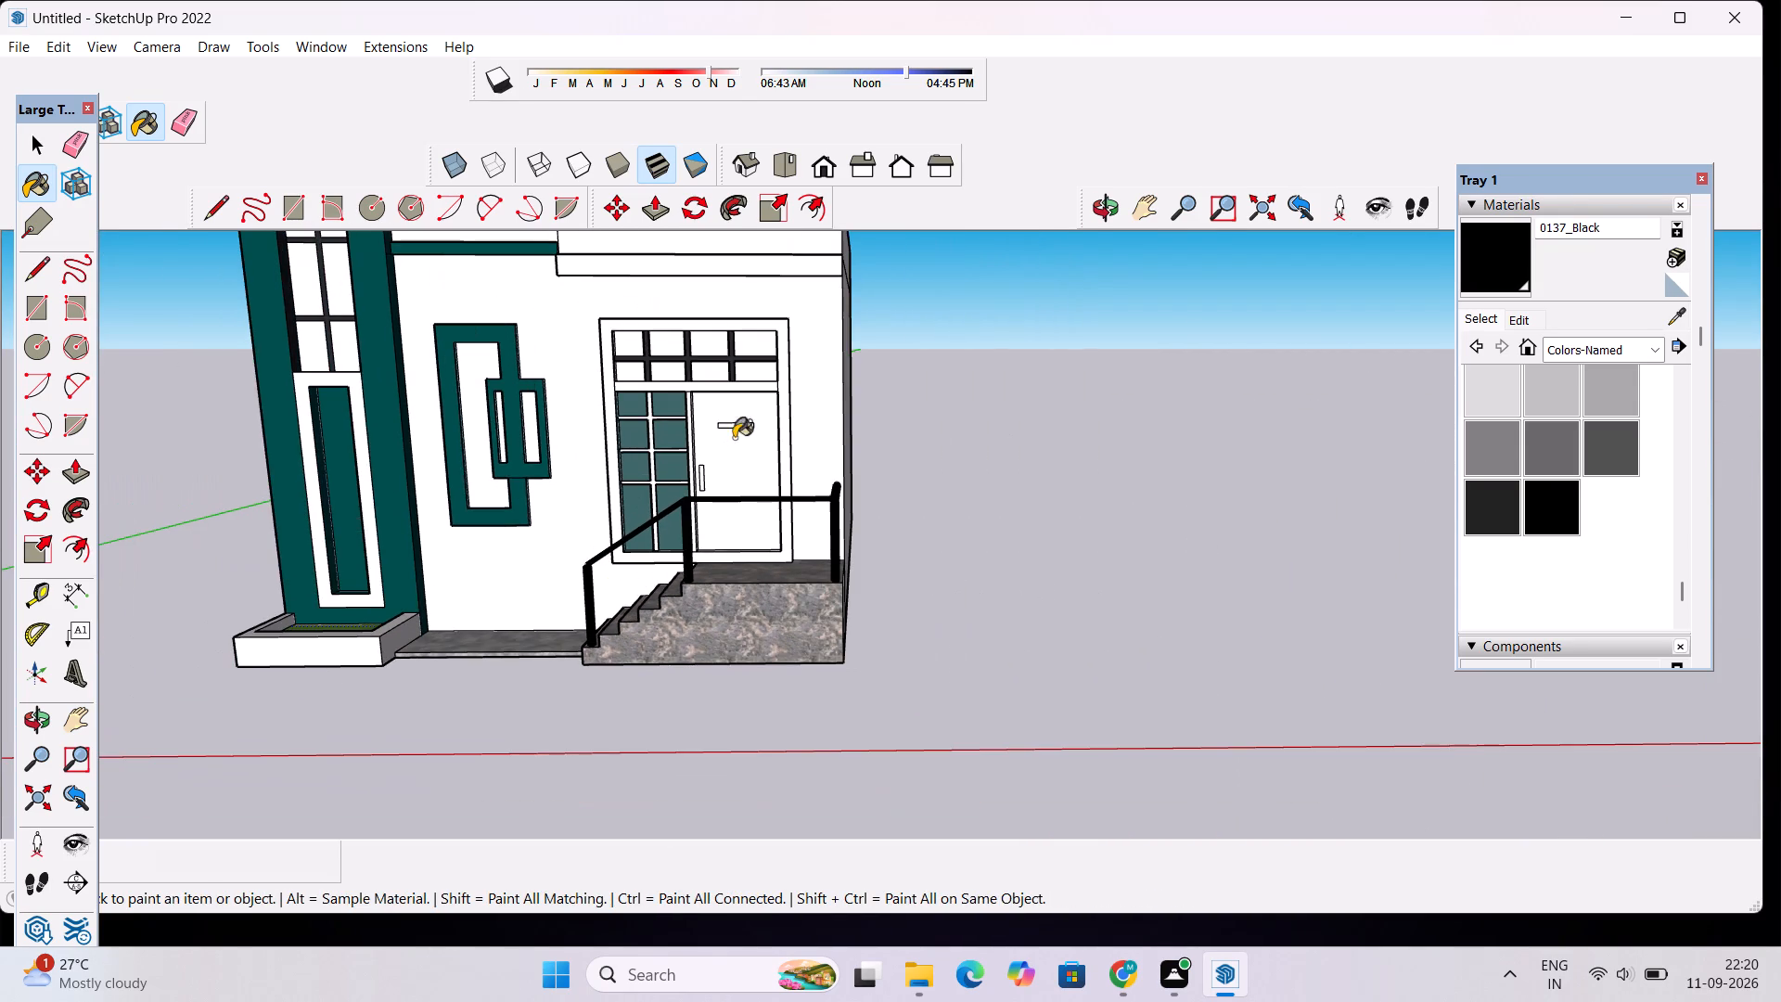
Examine the front facade from near and far, checking the painted railing, entrance and unpainted door.
scroll(762, 386, "down", 7)
scroll(786, 302, "down", 7)
scroll(763, 238, "up", 3)
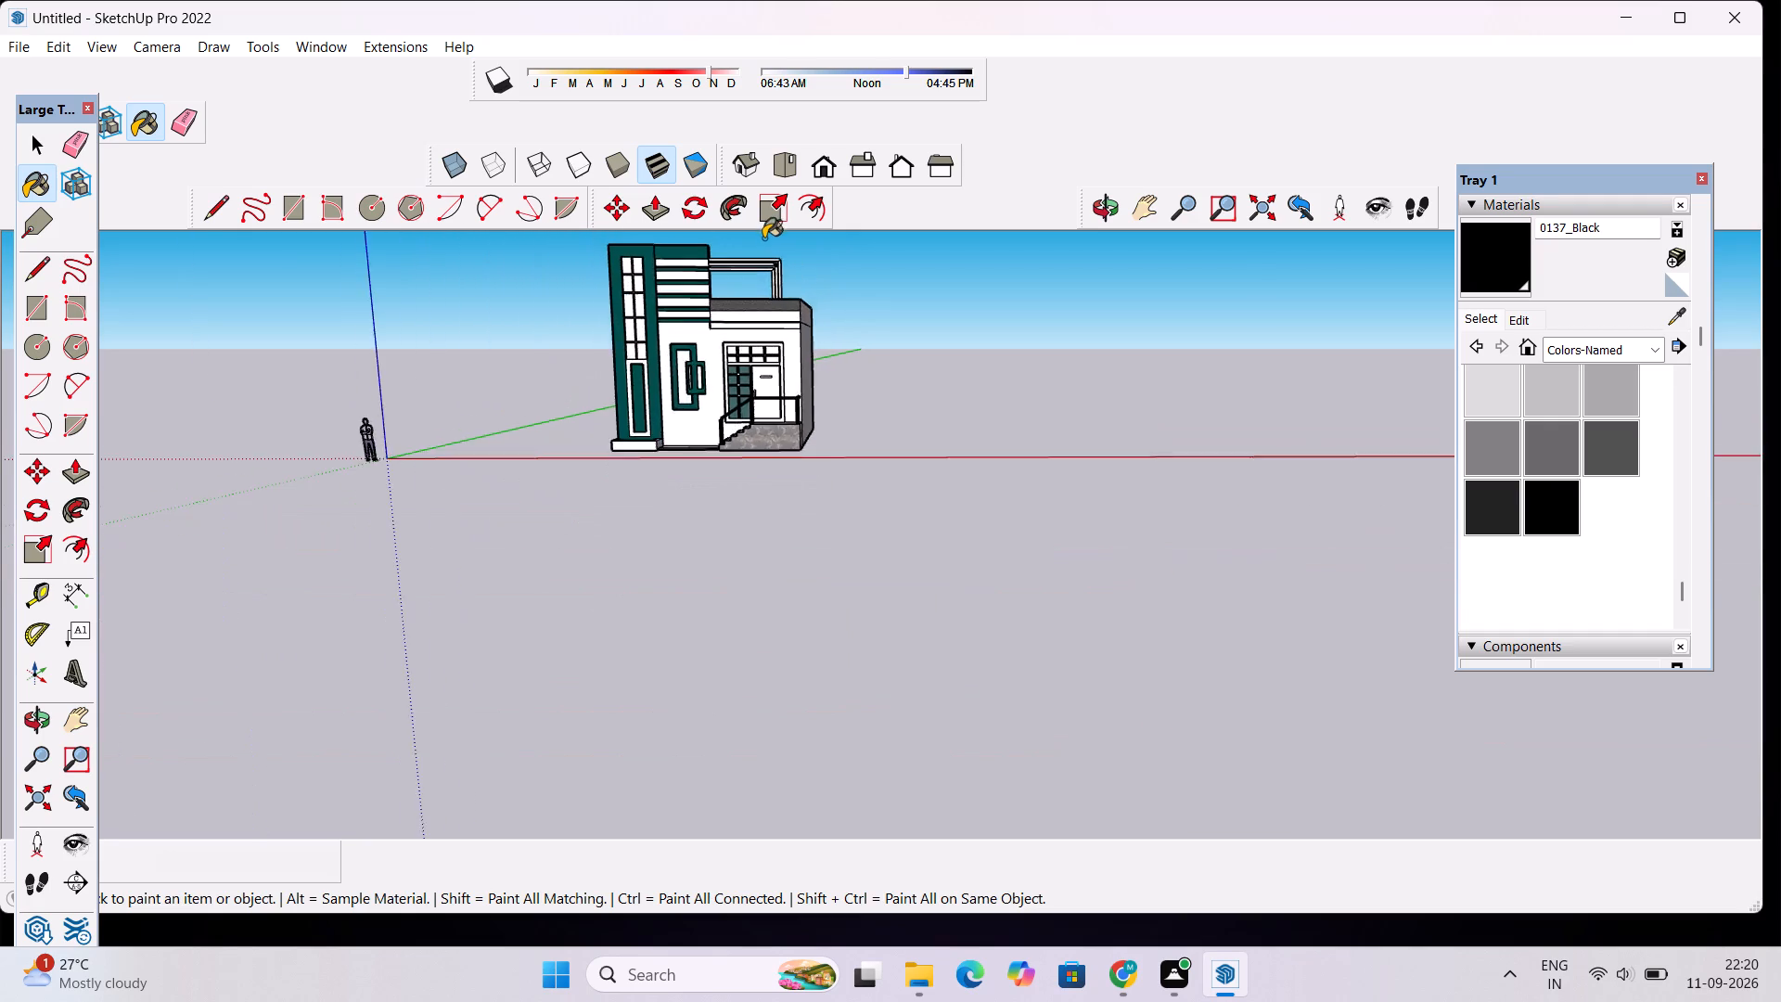
scroll(763, 238, "up", 12)
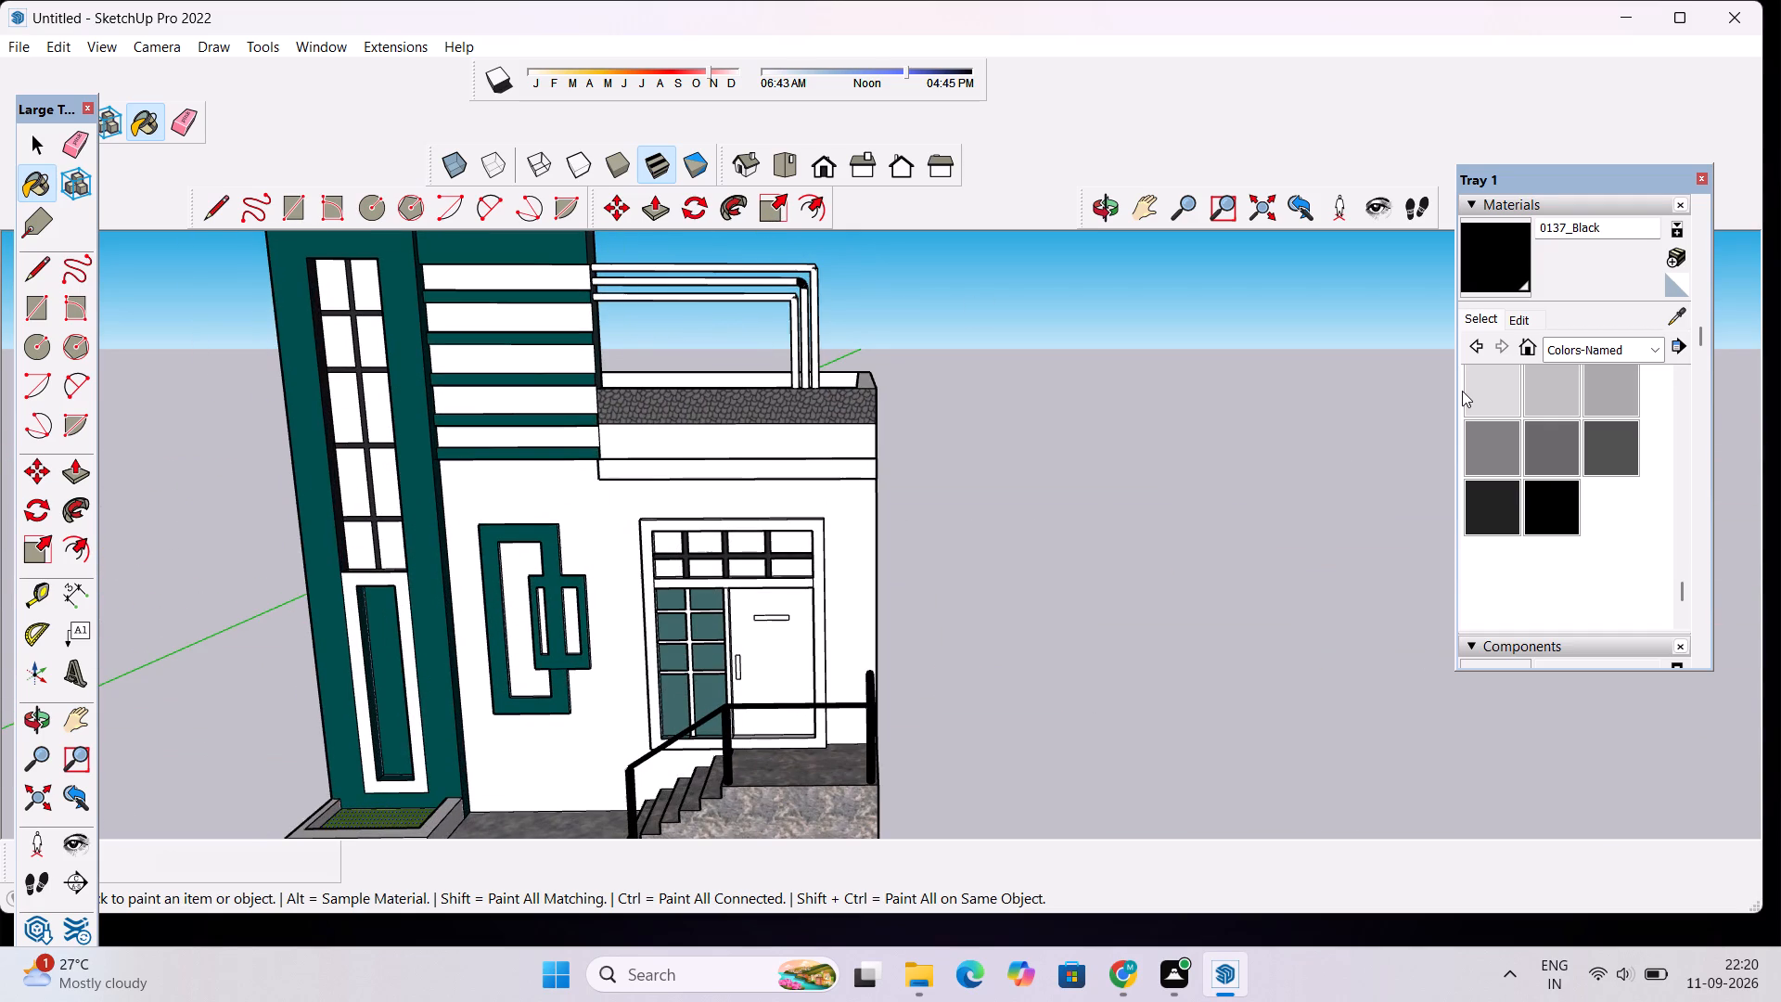
scroll(1121, 467, "down", 1)
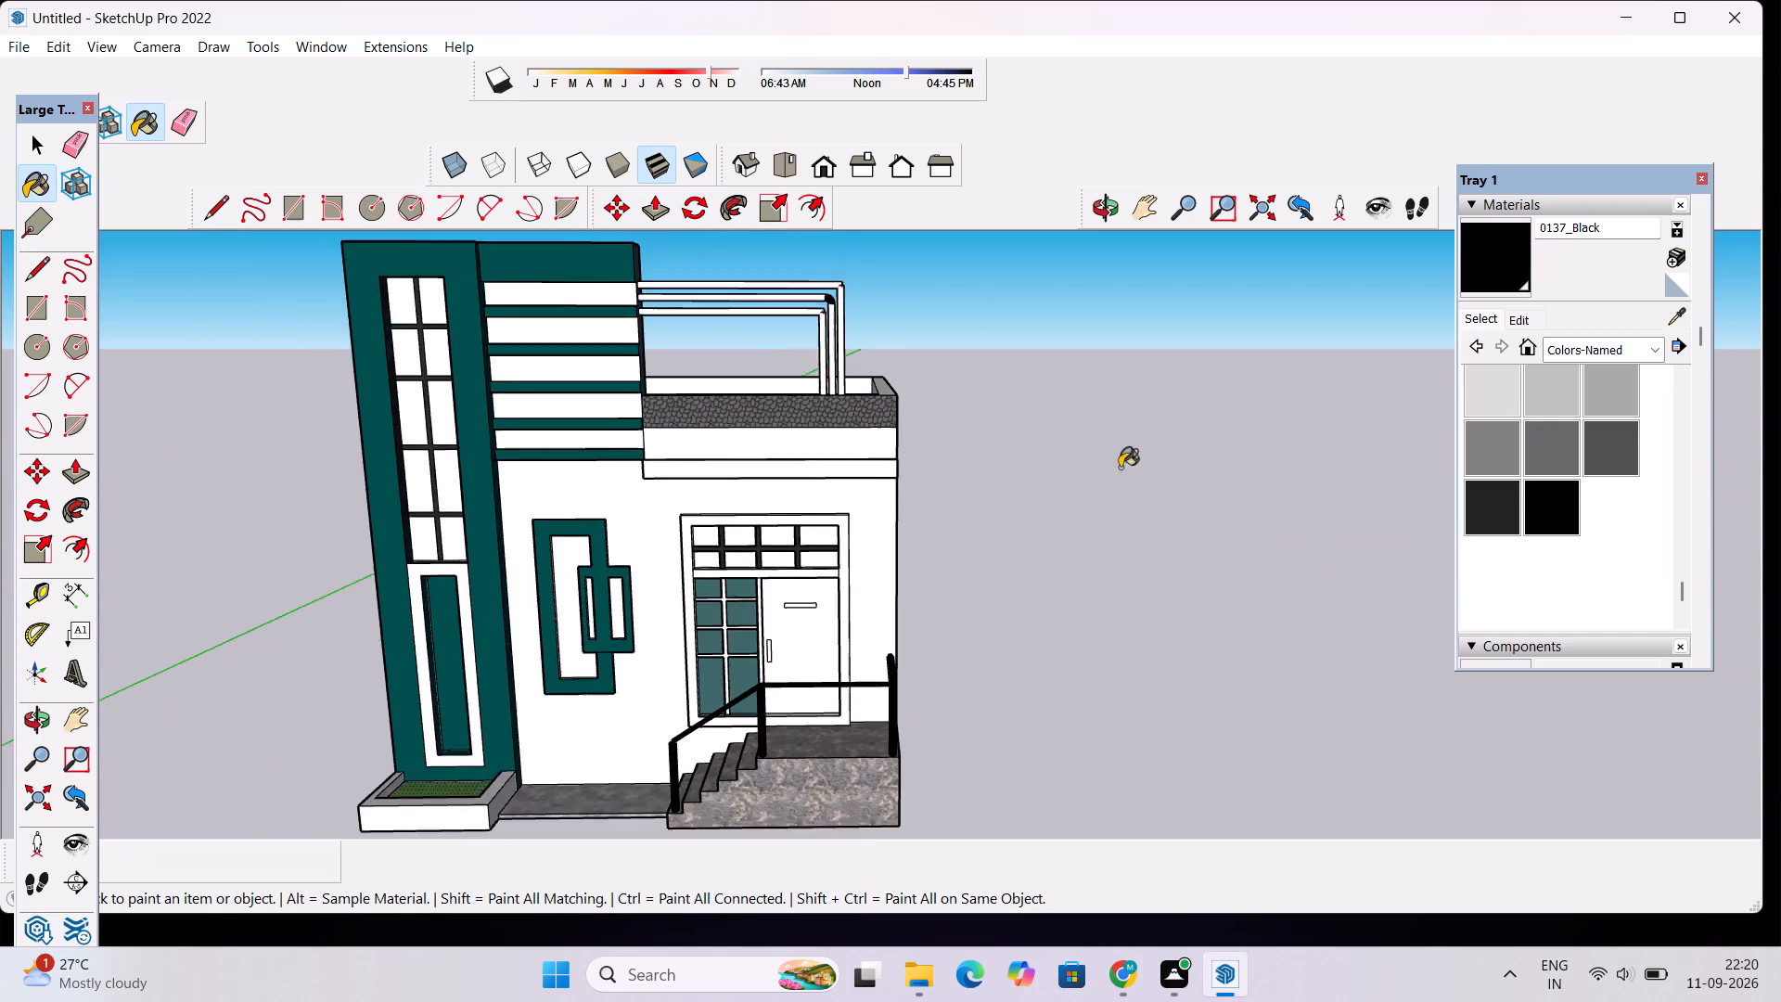
scroll(1120, 468, "down", 8)
scroll(776, 571, "up", 4)
scroll(823, 545, "down", 4)
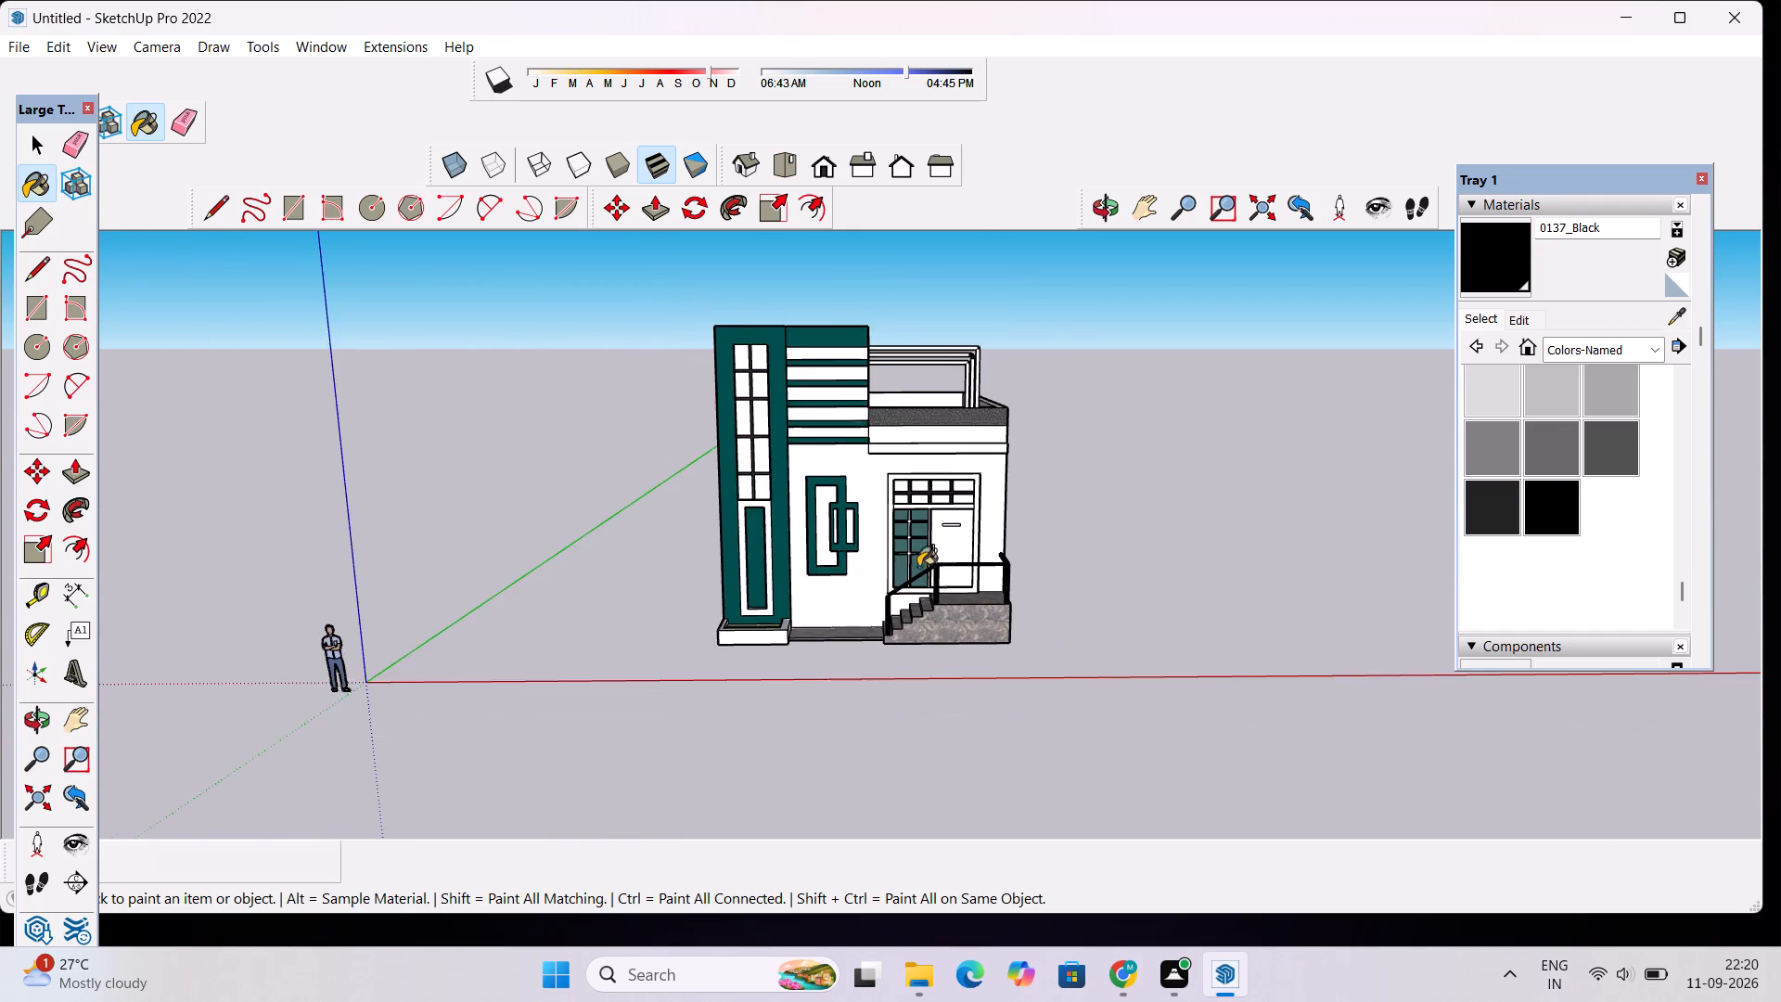
scroll(918, 567, "up", 5)
scroll(841, 572, "up", 2)
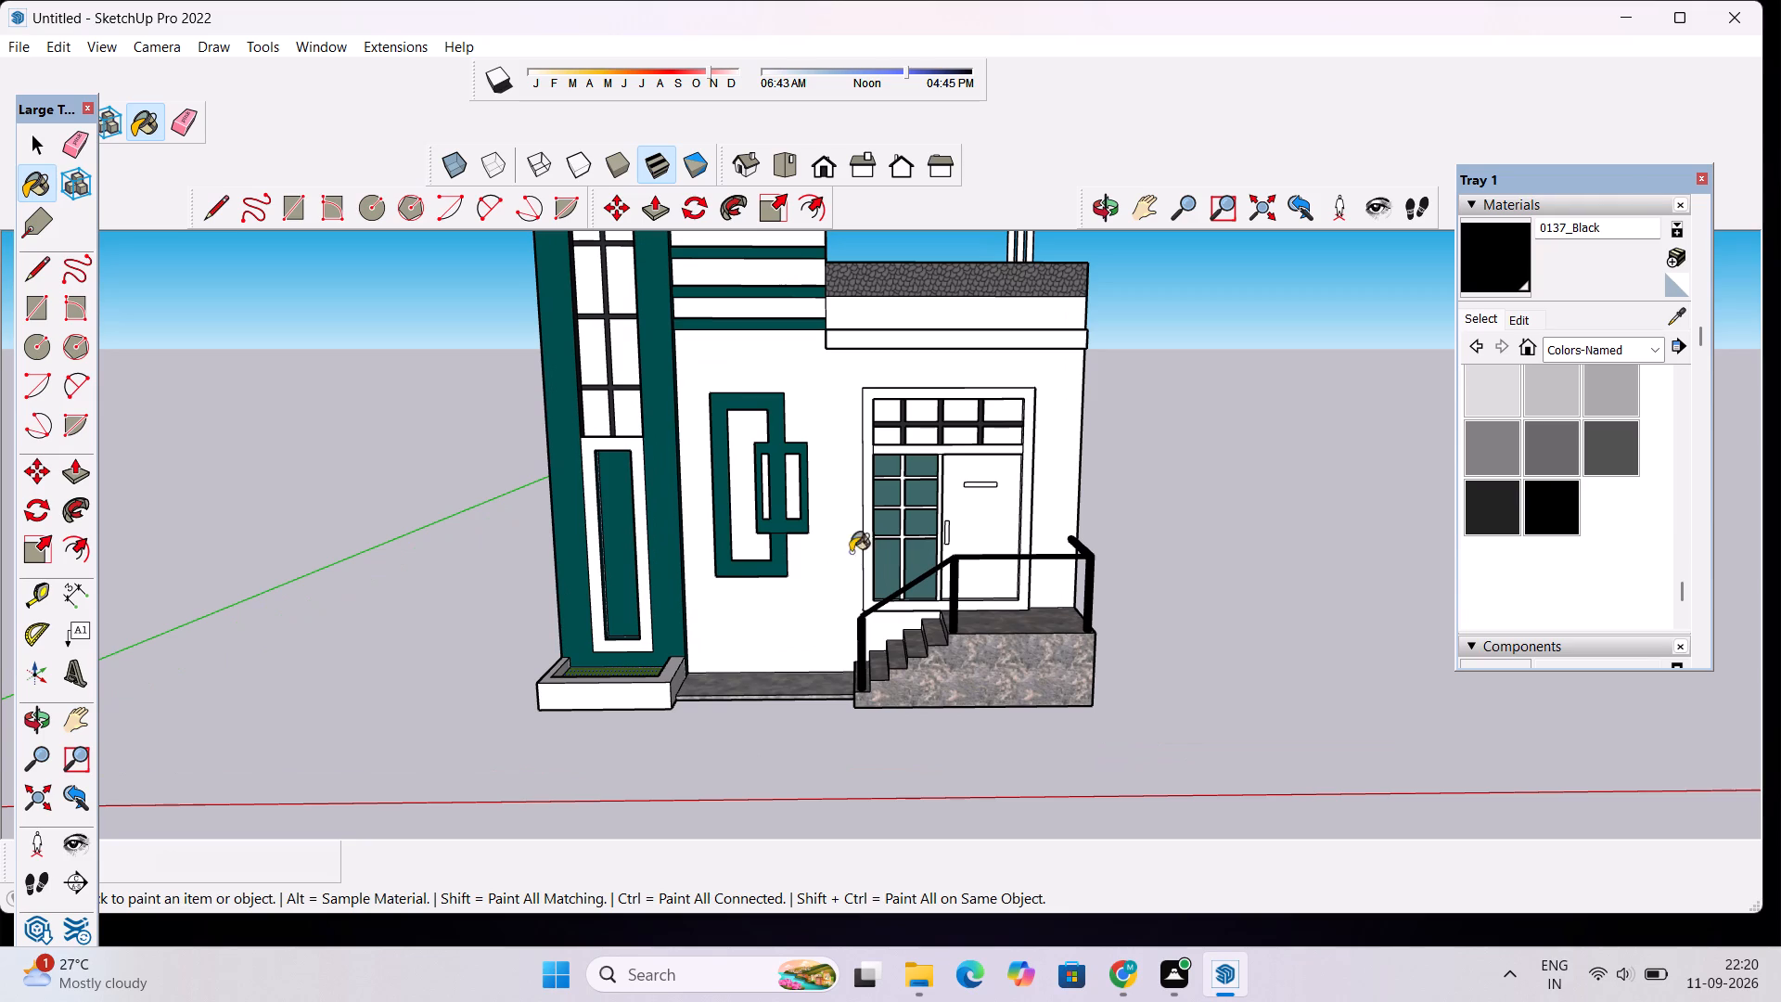
scroll(893, 430, "up", 6)
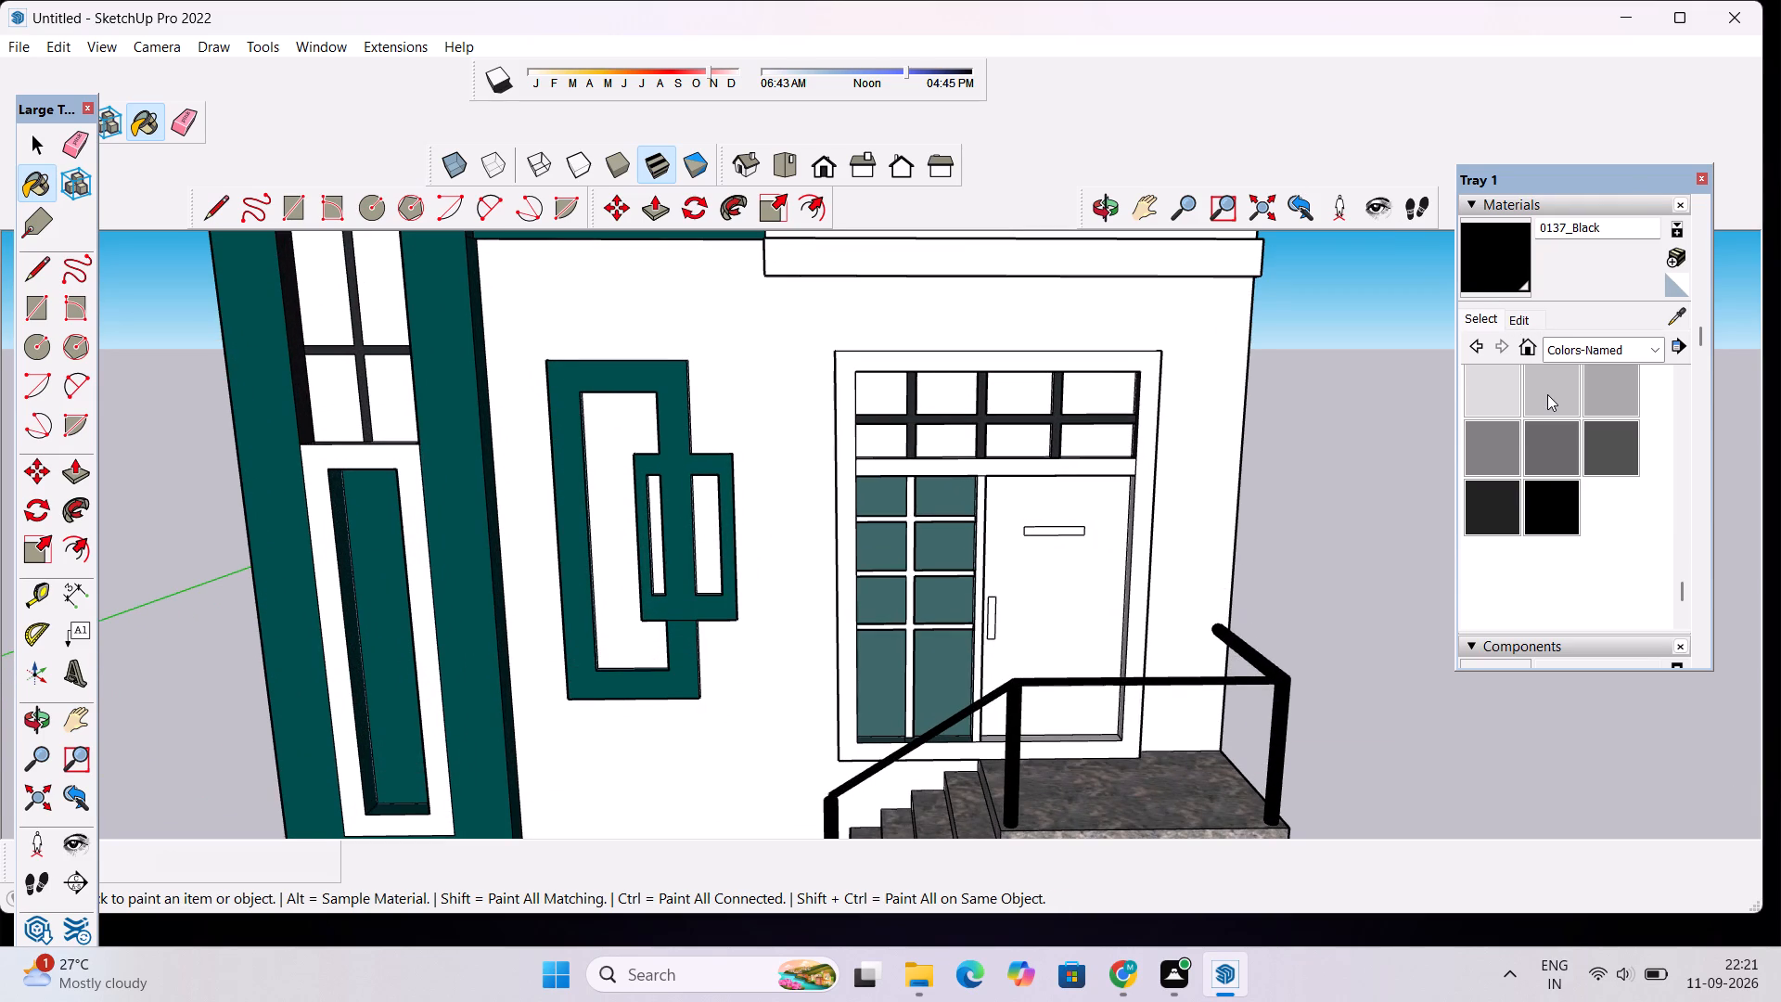
scroll(1075, 434, "down", 8)
scroll(1325, 470, "up", 2)
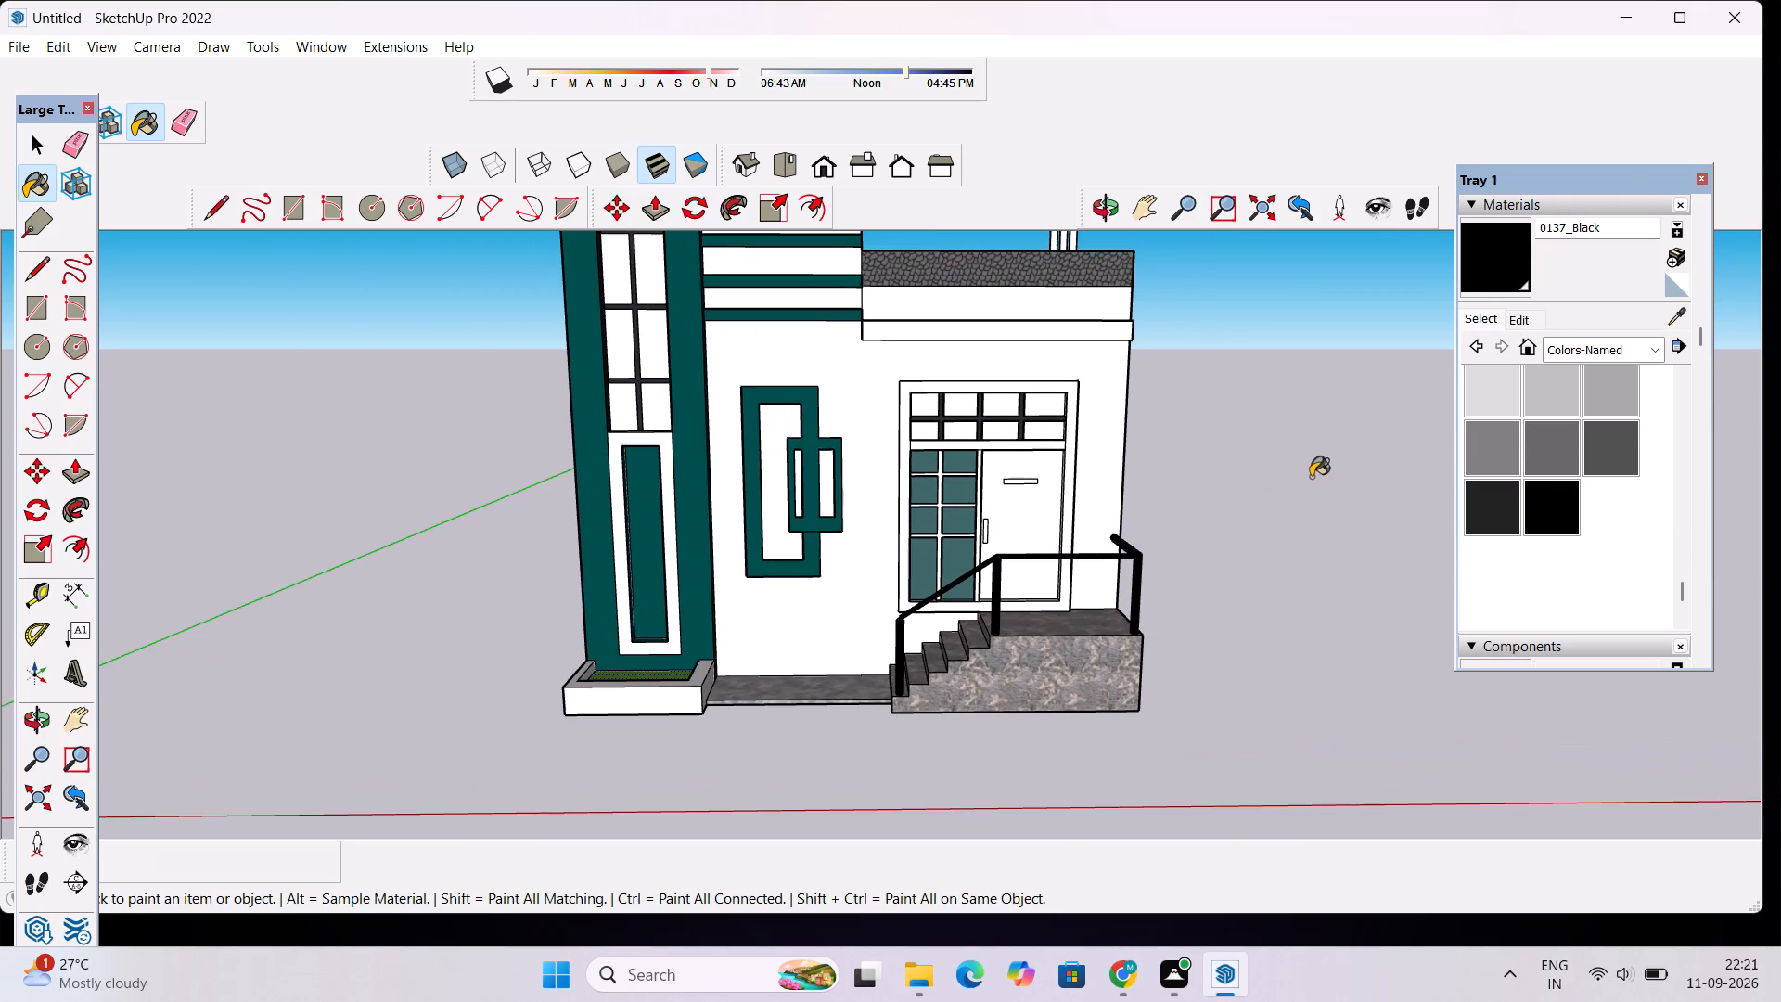
Paint the entrance door leaf with 0022_Maroon from the Colors-Named materials.
scroll(1463, 488, "up", 4)
scroll(1592, 413, "up", 5)
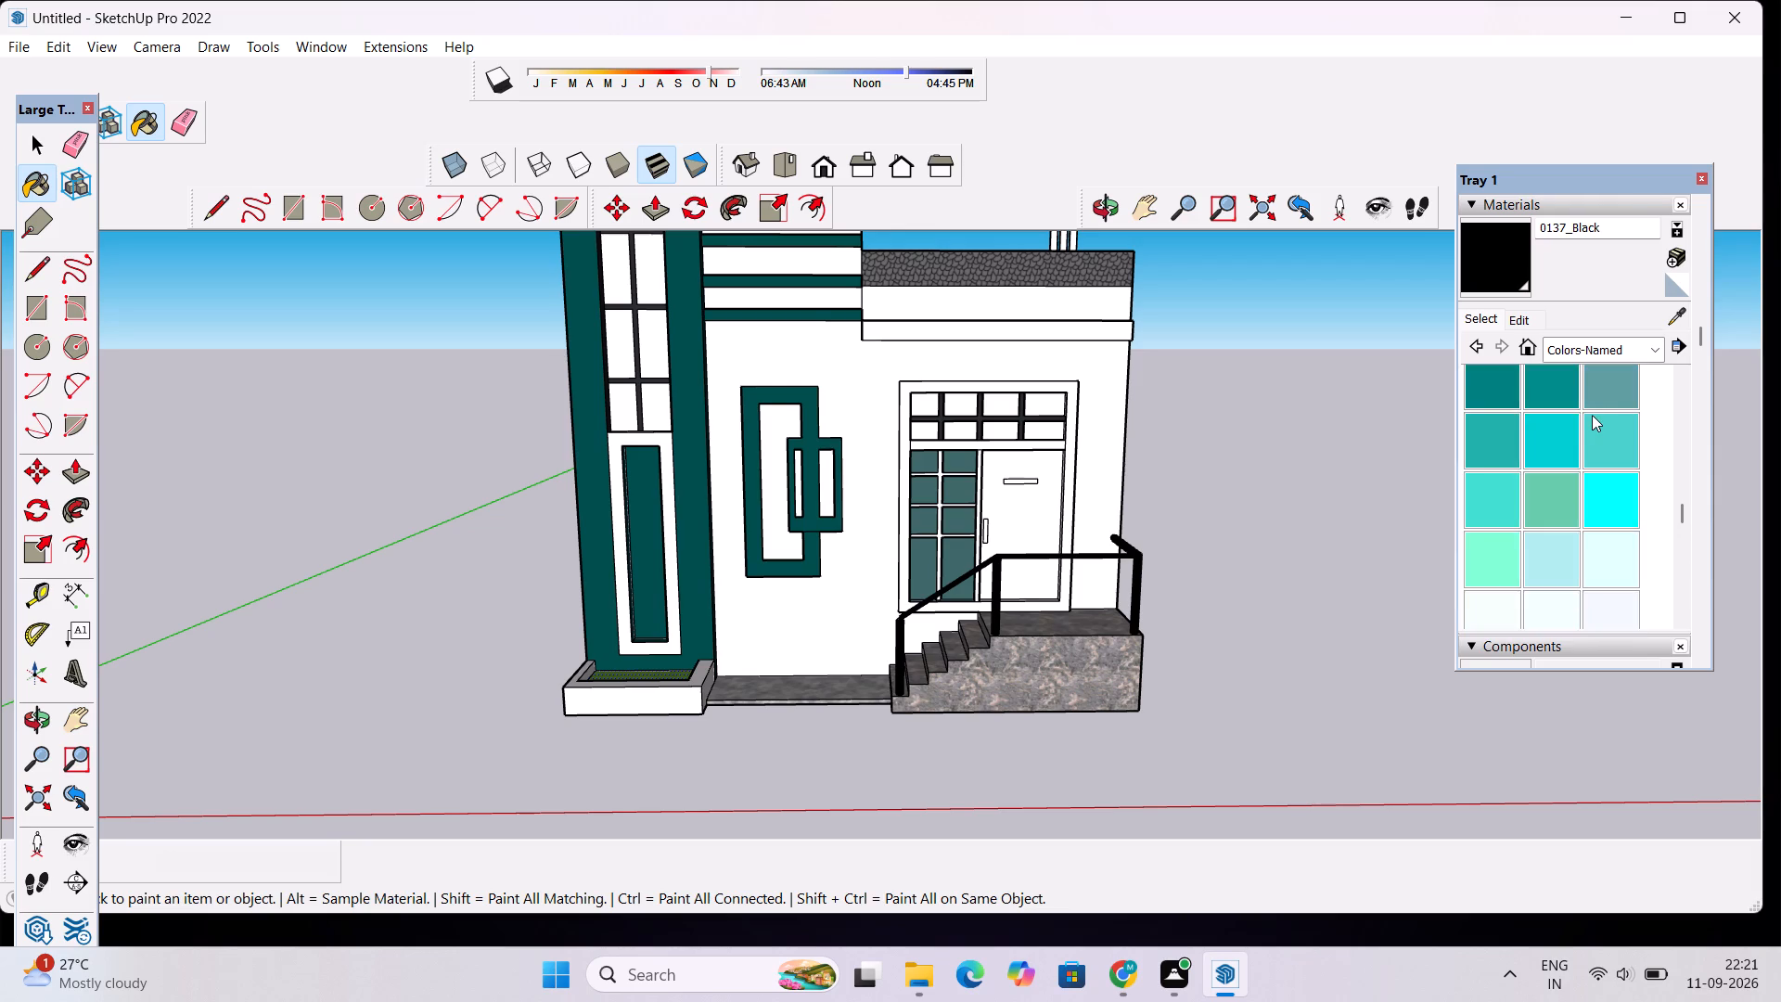
scroll(1586, 417, "up", 8)
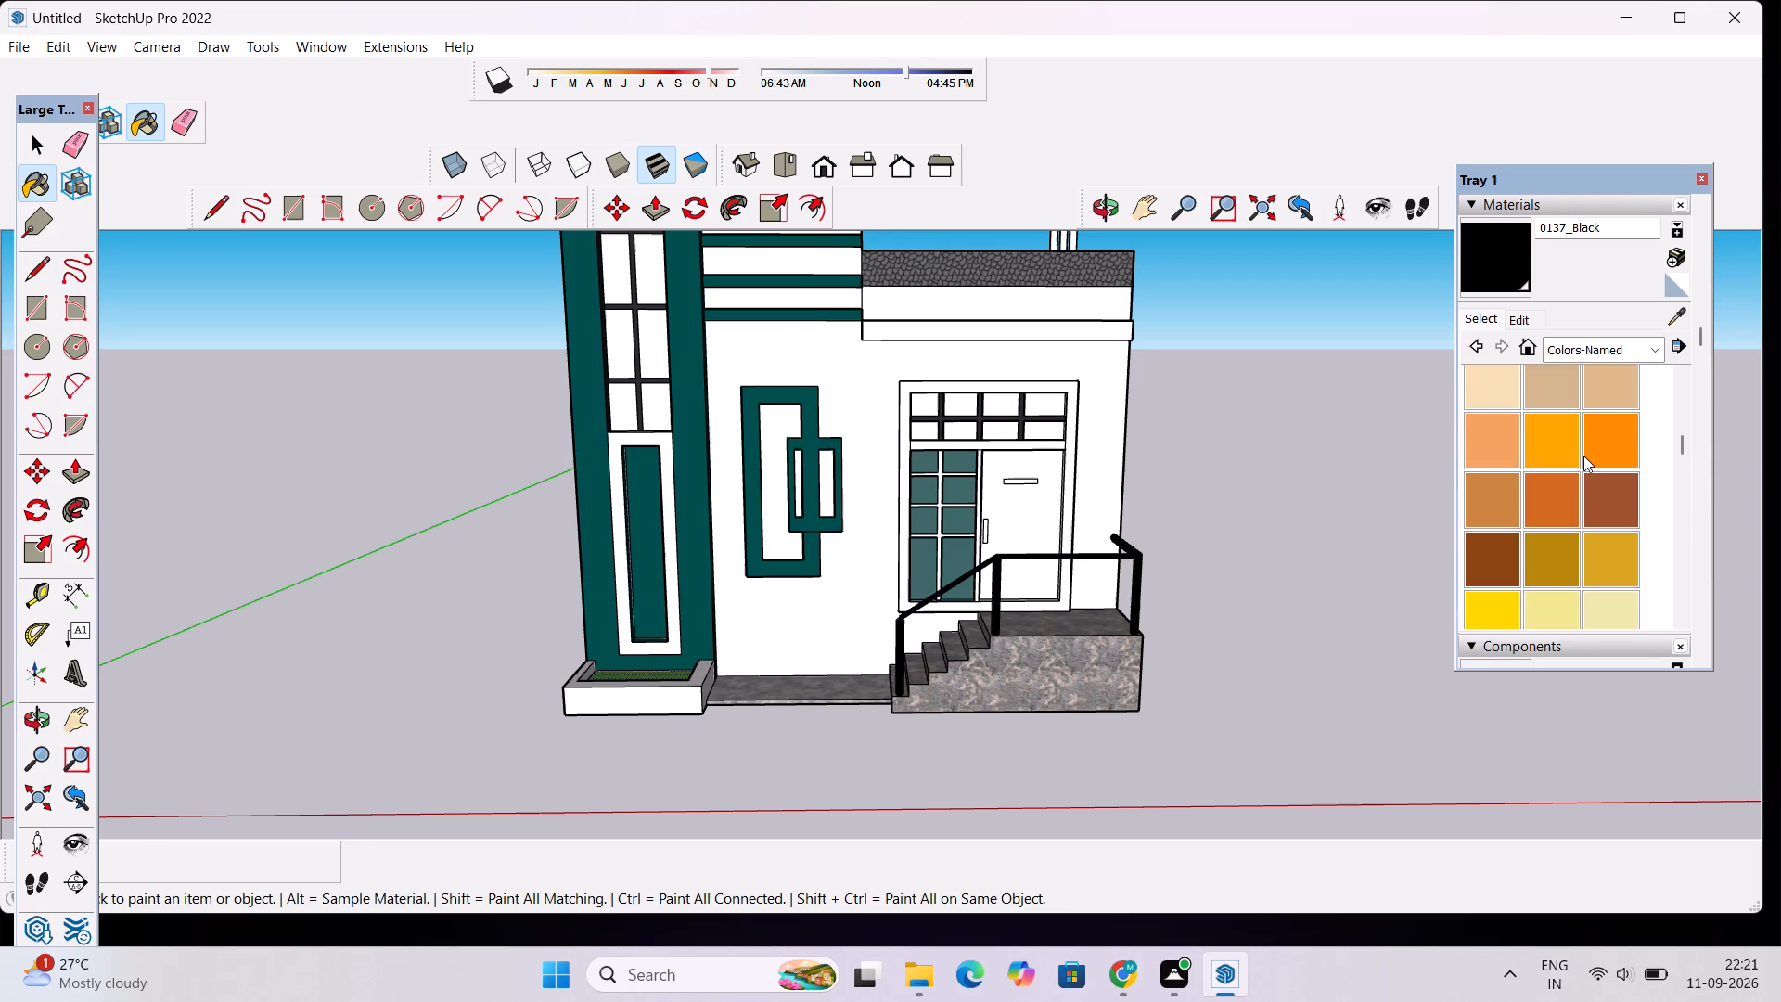
scroll(1583, 456, "up", 3)
left_click(1479, 471)
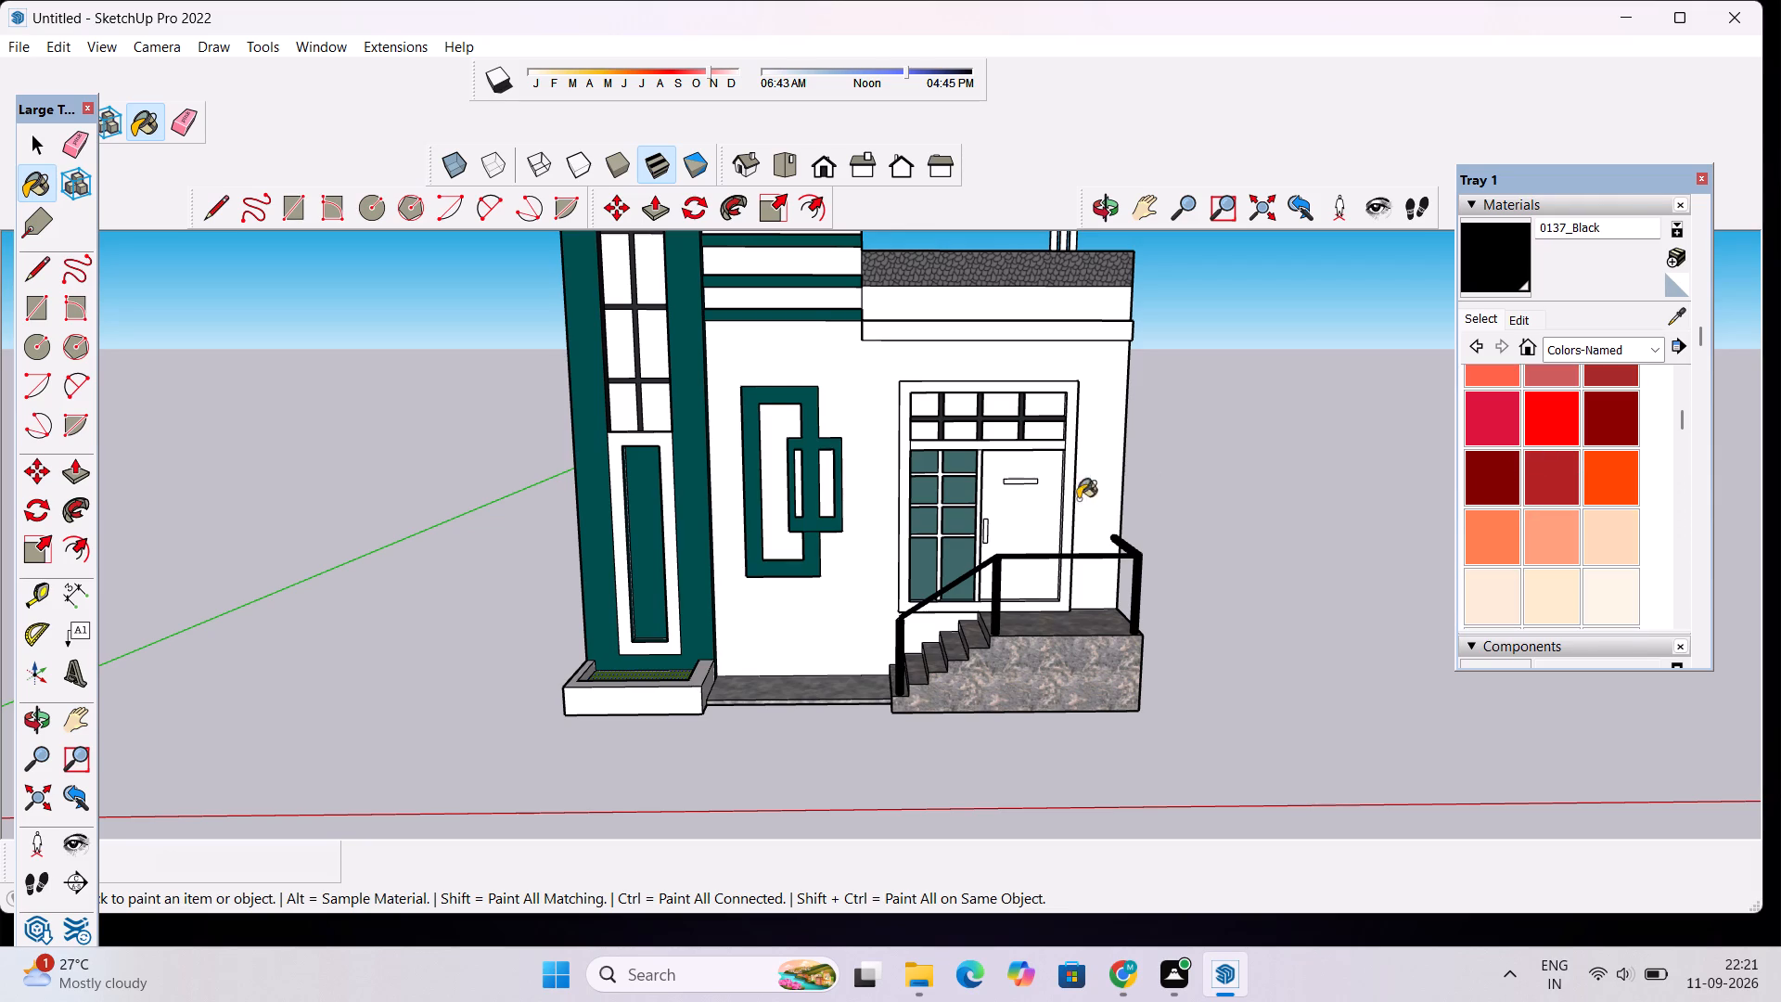
left_click(1019, 506)
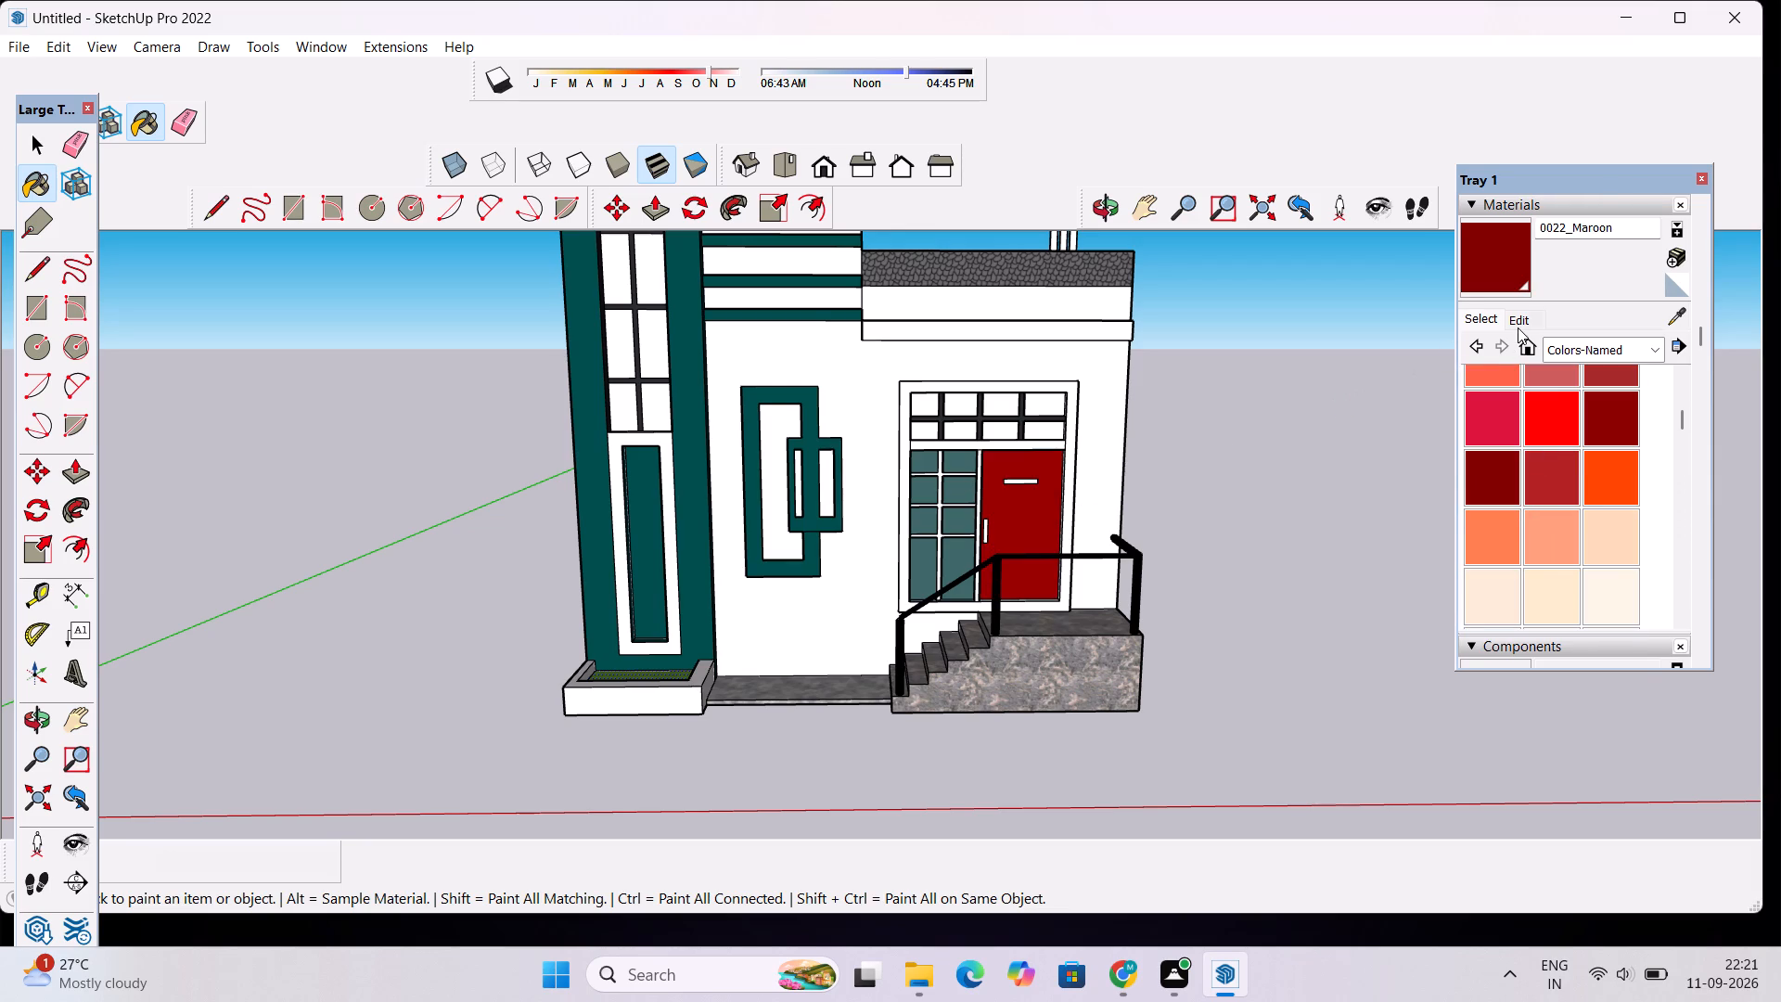
Darken the door's 0022_Maroon material to a deep, near-brown maroon by lowering its brightness.
left_click(1518, 328)
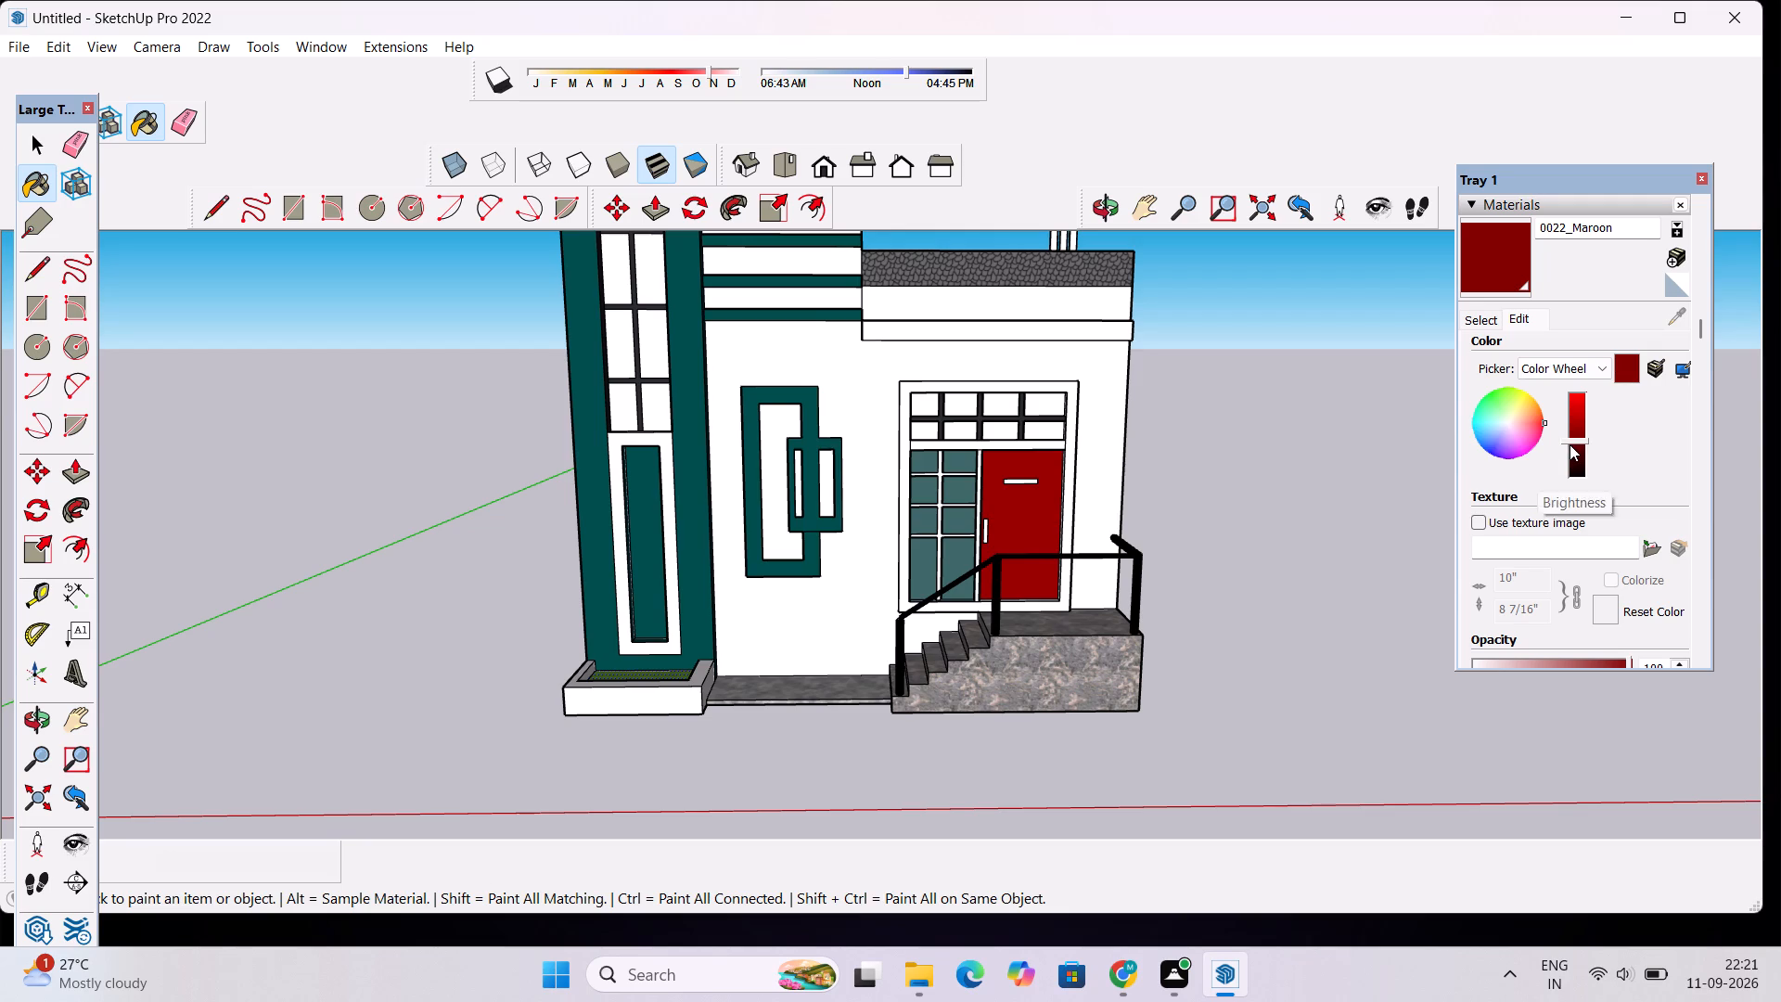
left_click(1570, 444)
left_click(1570, 452)
left_click(1573, 456)
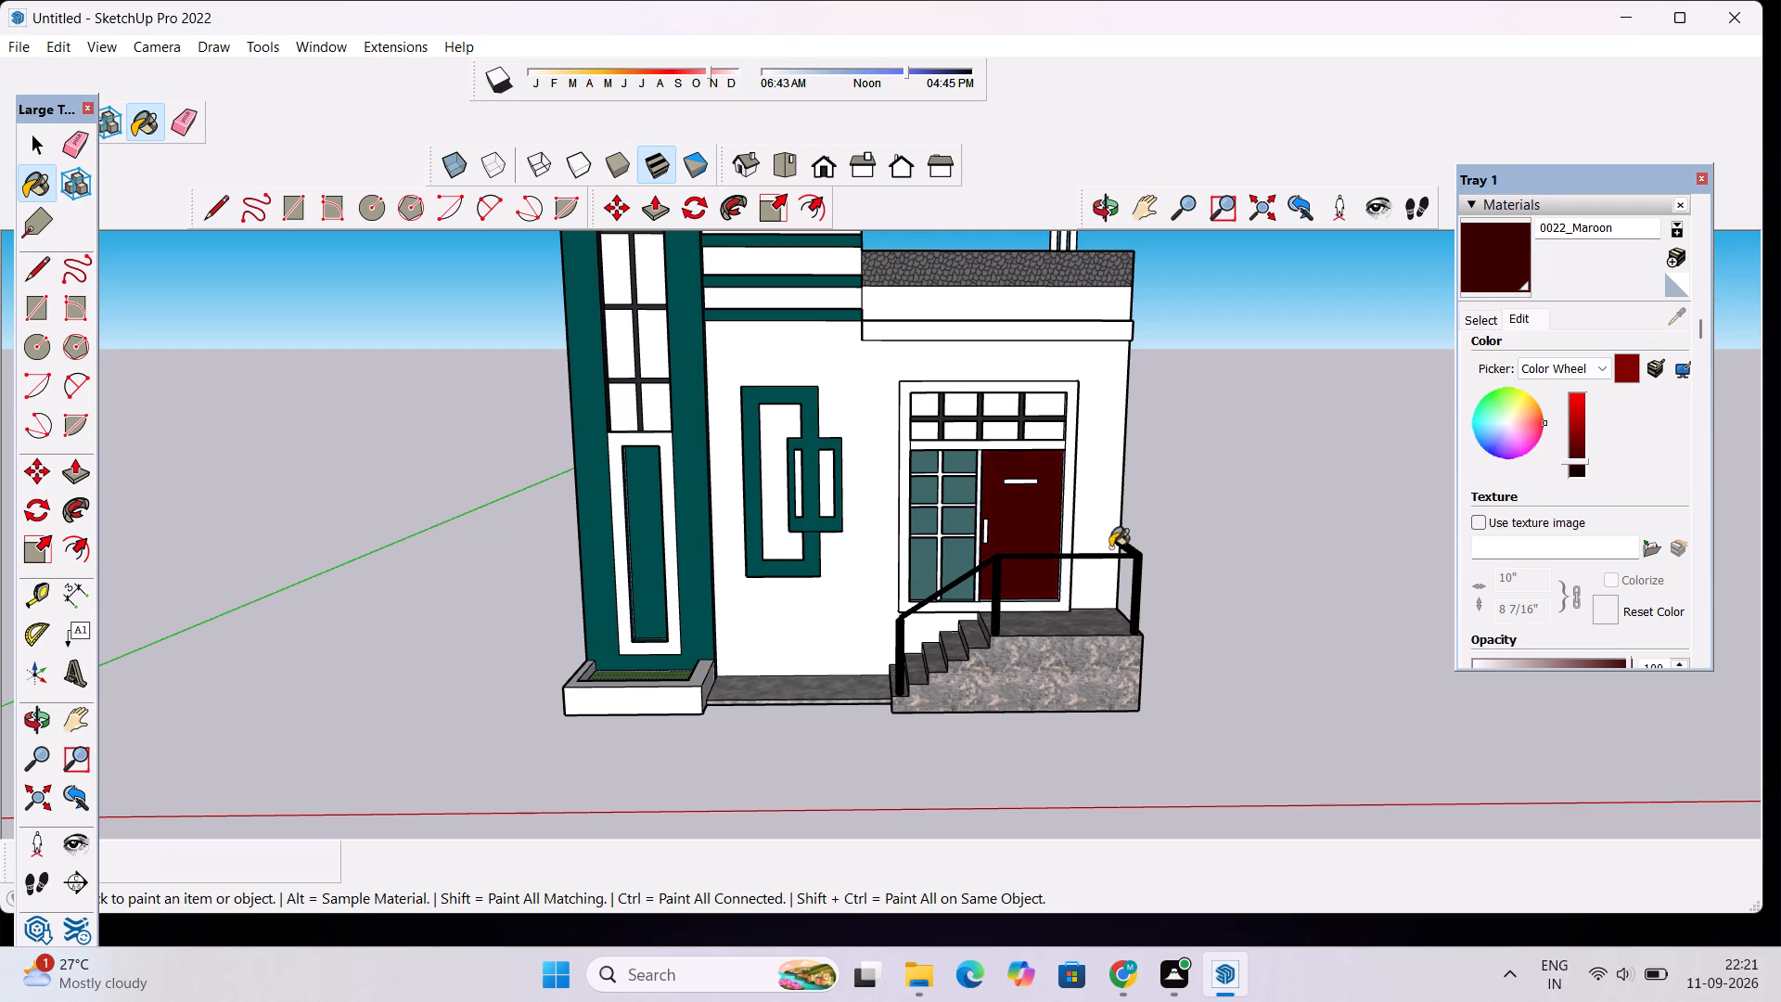
Paint all eight panes of the transom window above the door with Translucent Glass Gray from Glass and Mirrors.
scroll(1084, 546, "down", 2)
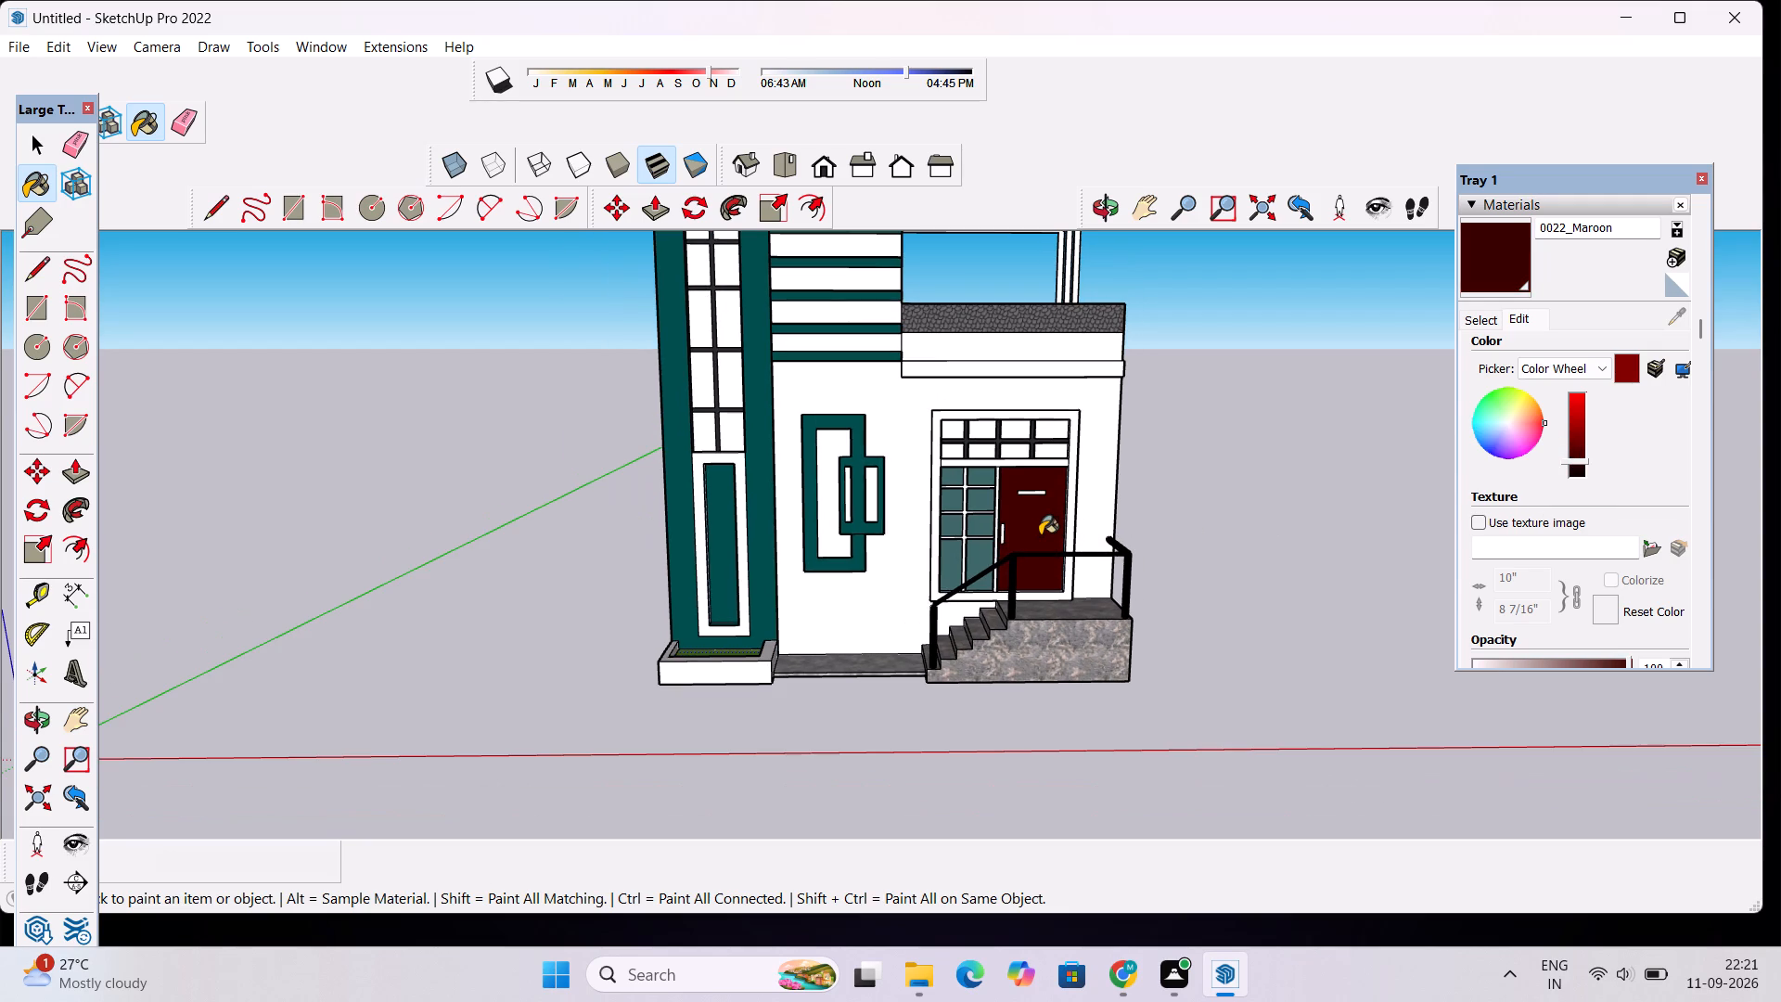
scroll(1040, 534, "down", 3)
scroll(1518, 487, "up", 1)
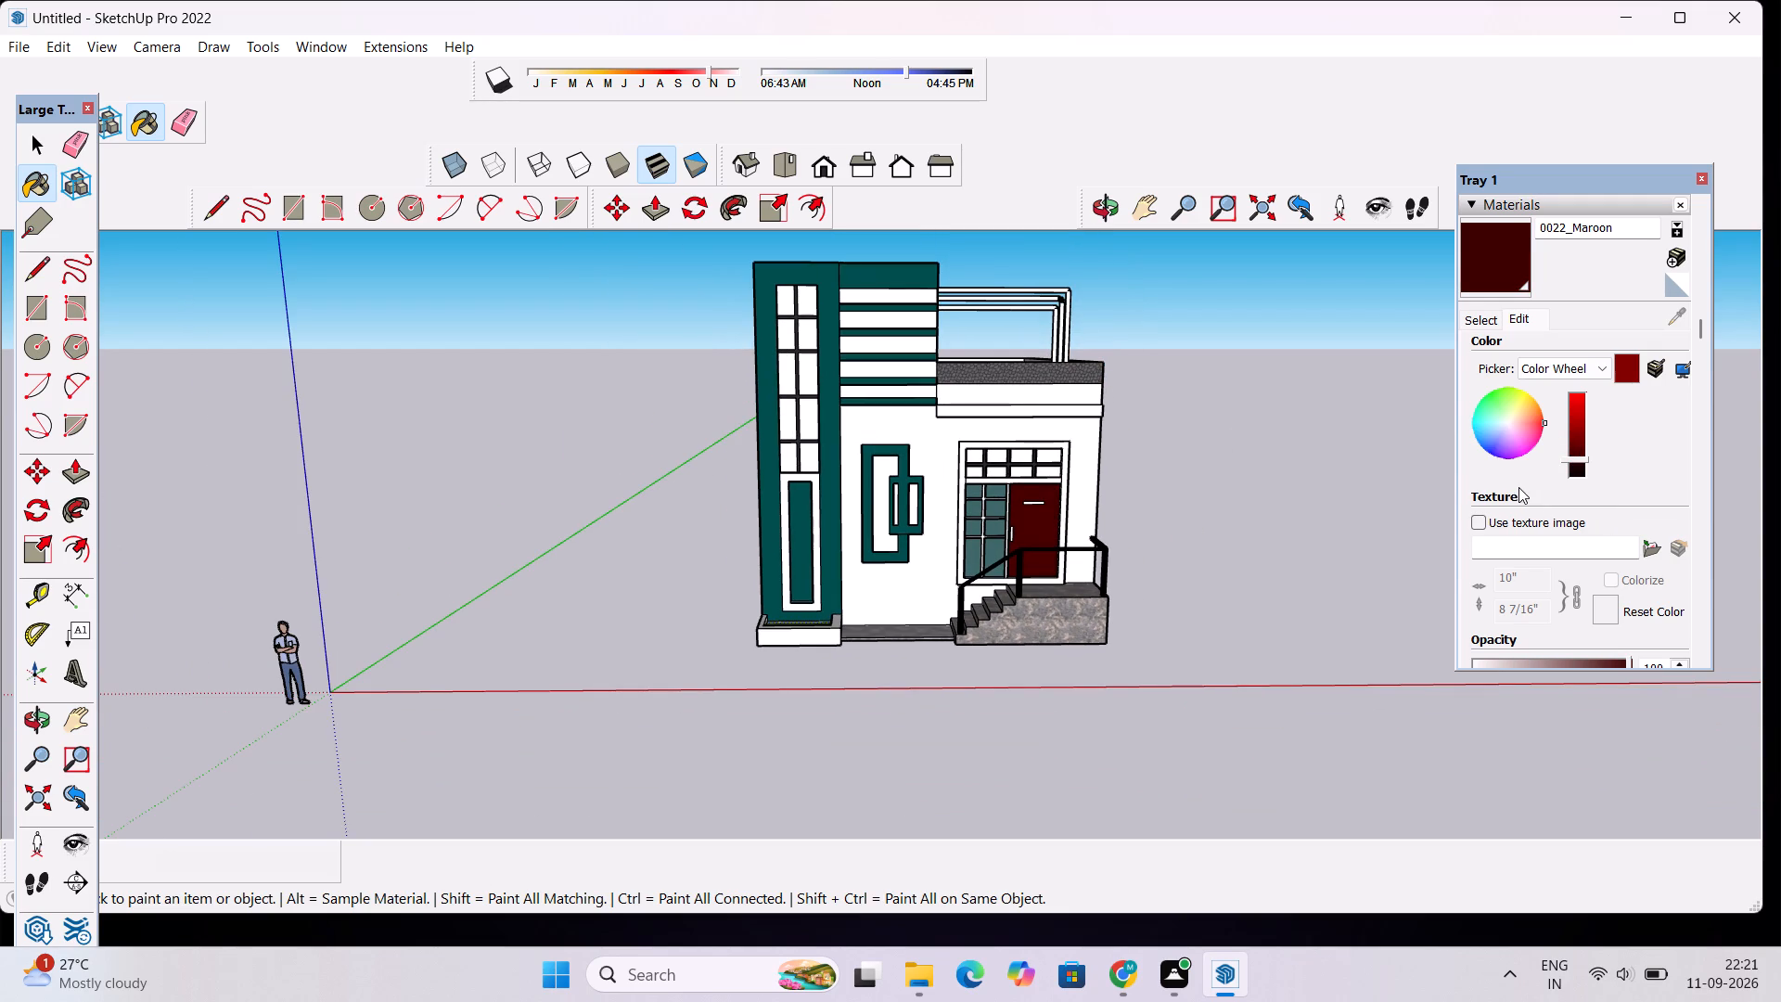
scroll(1518, 487, "up", 1)
left_click(1478, 325)
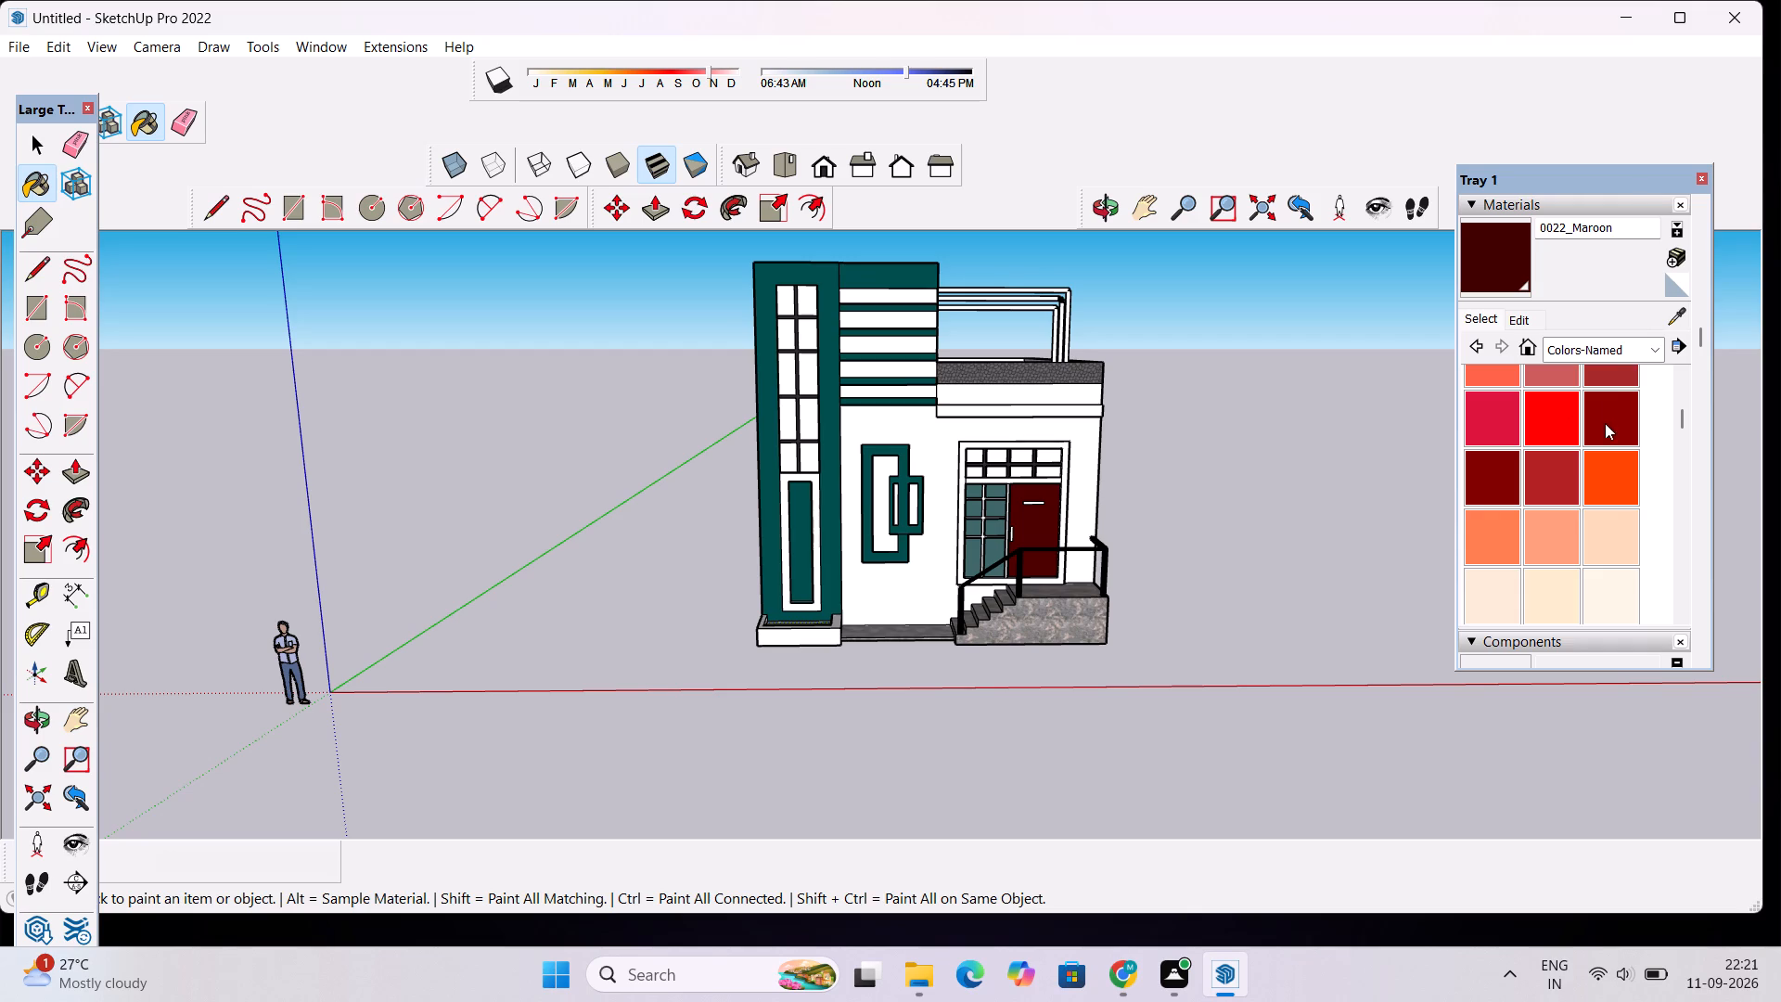
left_click(1657, 351)
left_click(1614, 461)
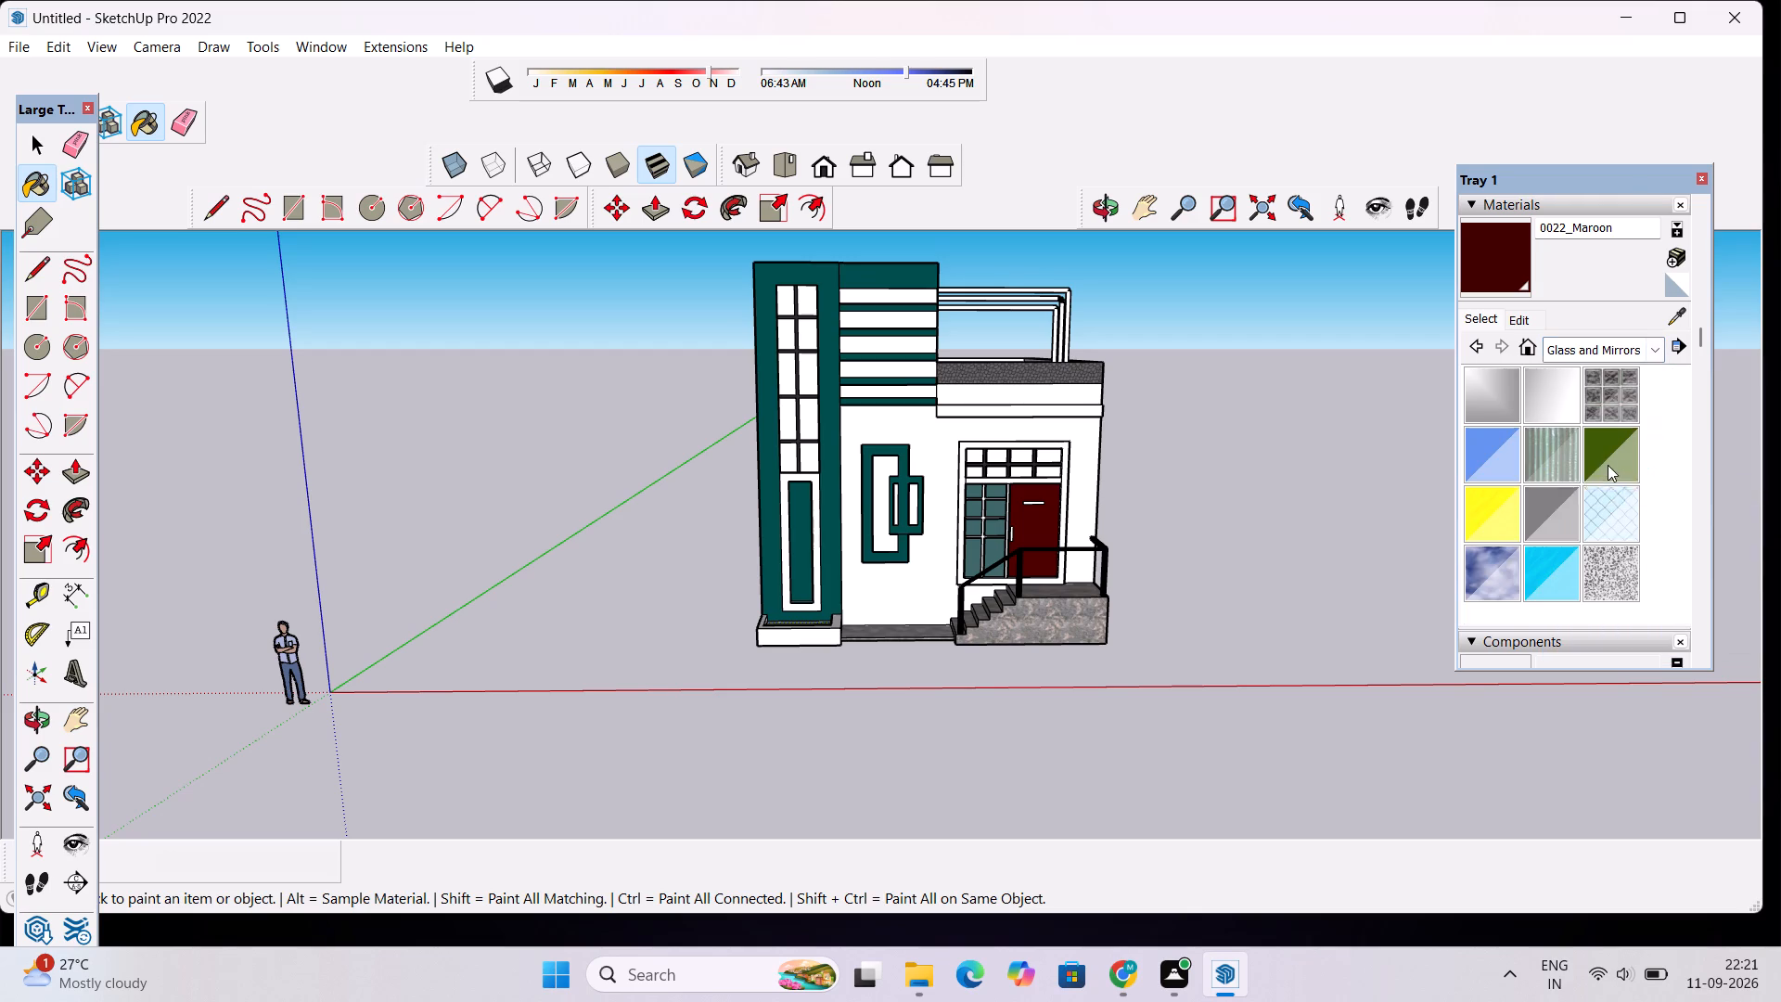
left_click(1557, 526)
scroll(969, 495, "up", 6)
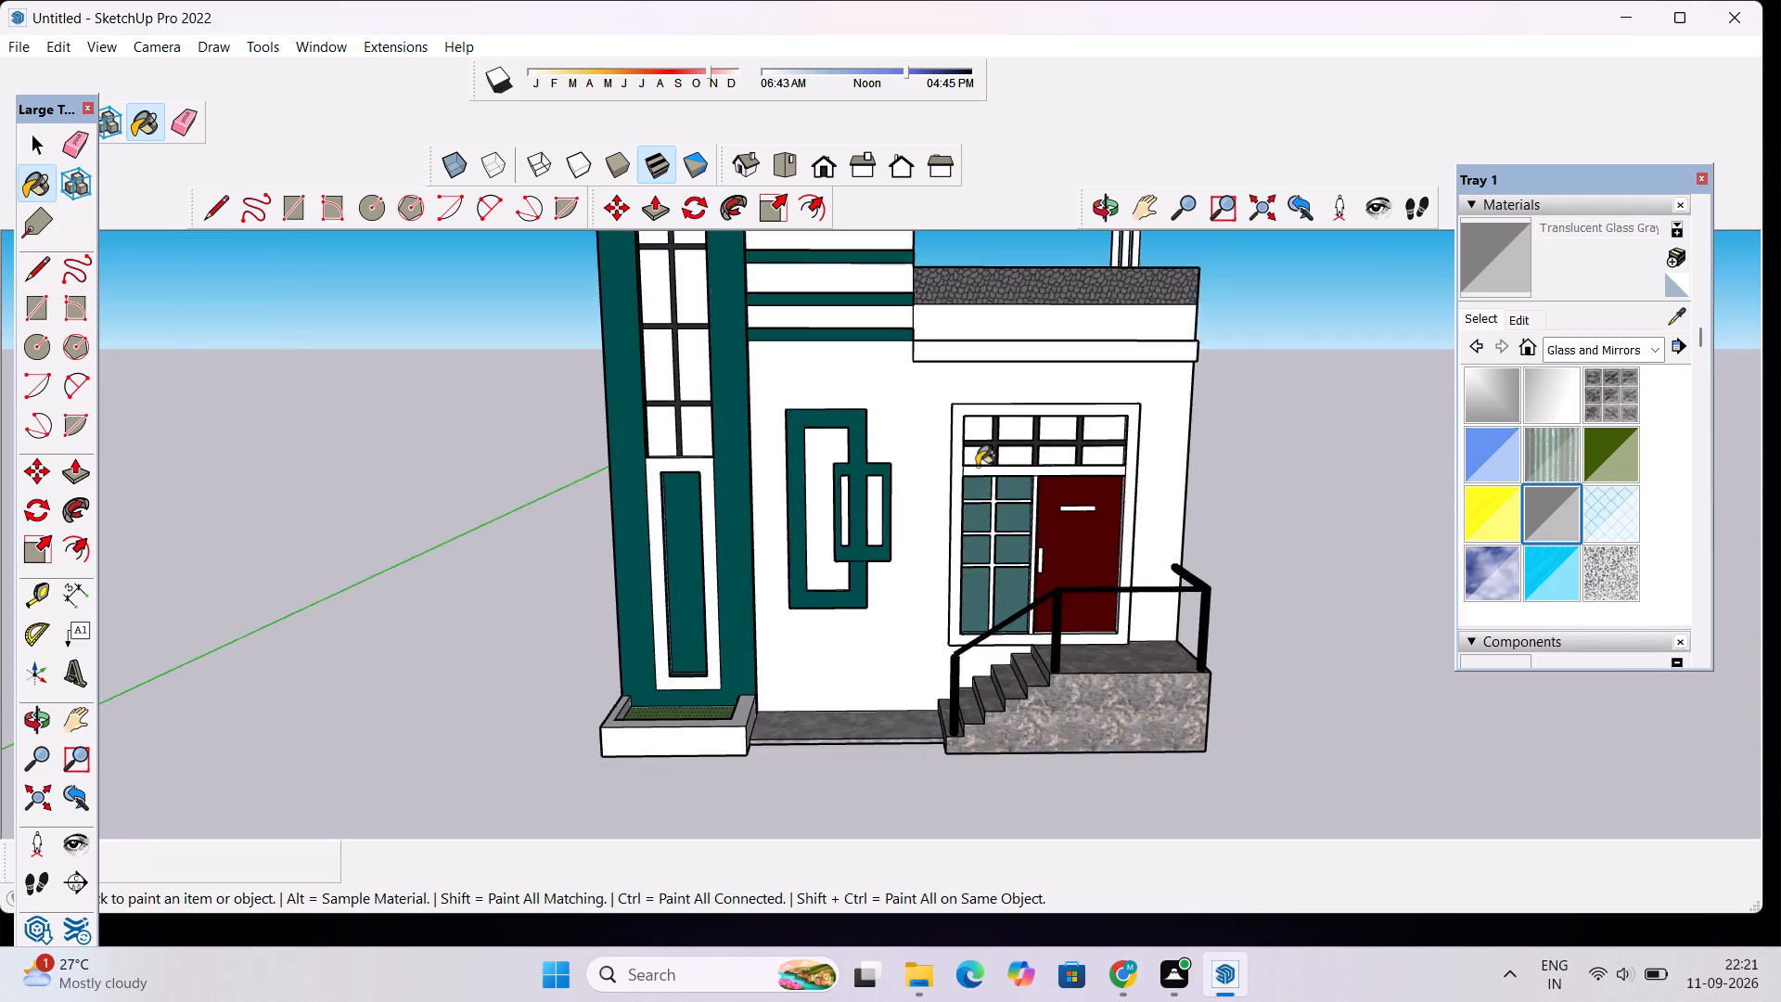
scroll(977, 466, "up", 8)
left_click(977, 379)
left_click(968, 449)
left_click(1069, 387)
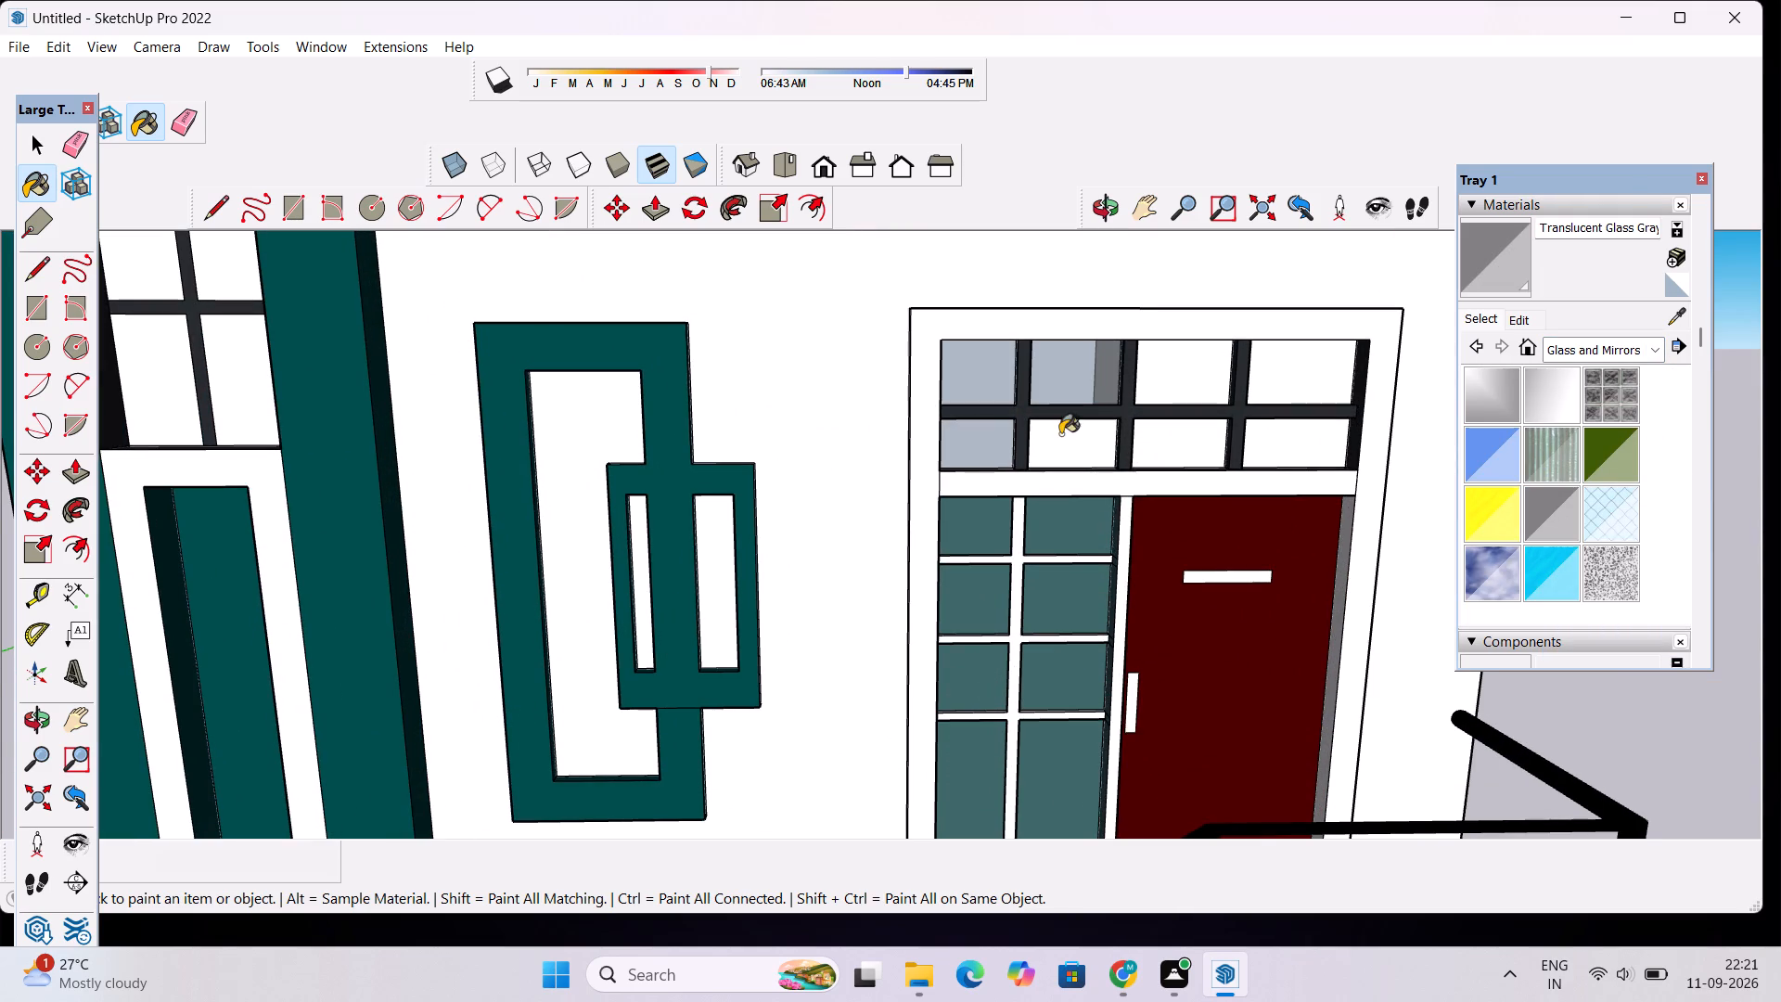
left_click(1060, 434)
left_click(1171, 378)
left_click(1166, 438)
left_click(1306, 361)
left_click(1292, 435)
Paint the front wall around the door and decorative frame with Brick Antique 01 from the Brick, Cladding and Siding materials.
scroll(1284, 424, "down", 5)
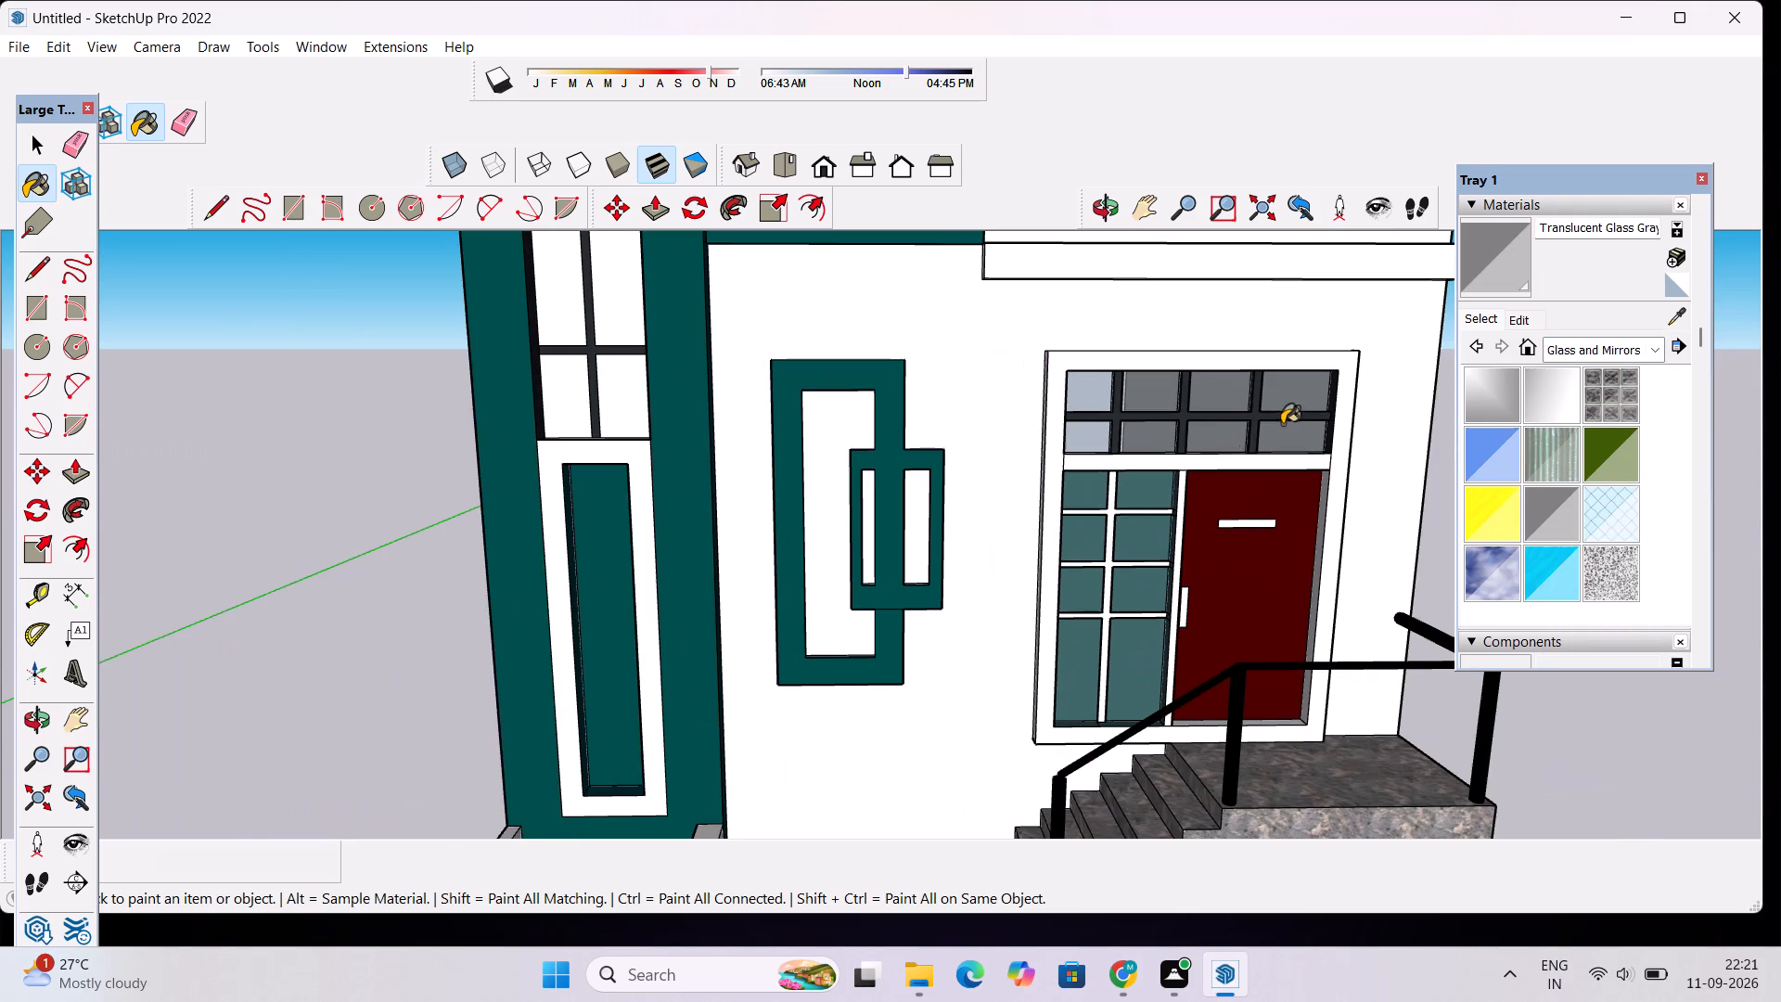
left_click(1103, 217)
left_click_drag(1224, 391, 1075, 393)
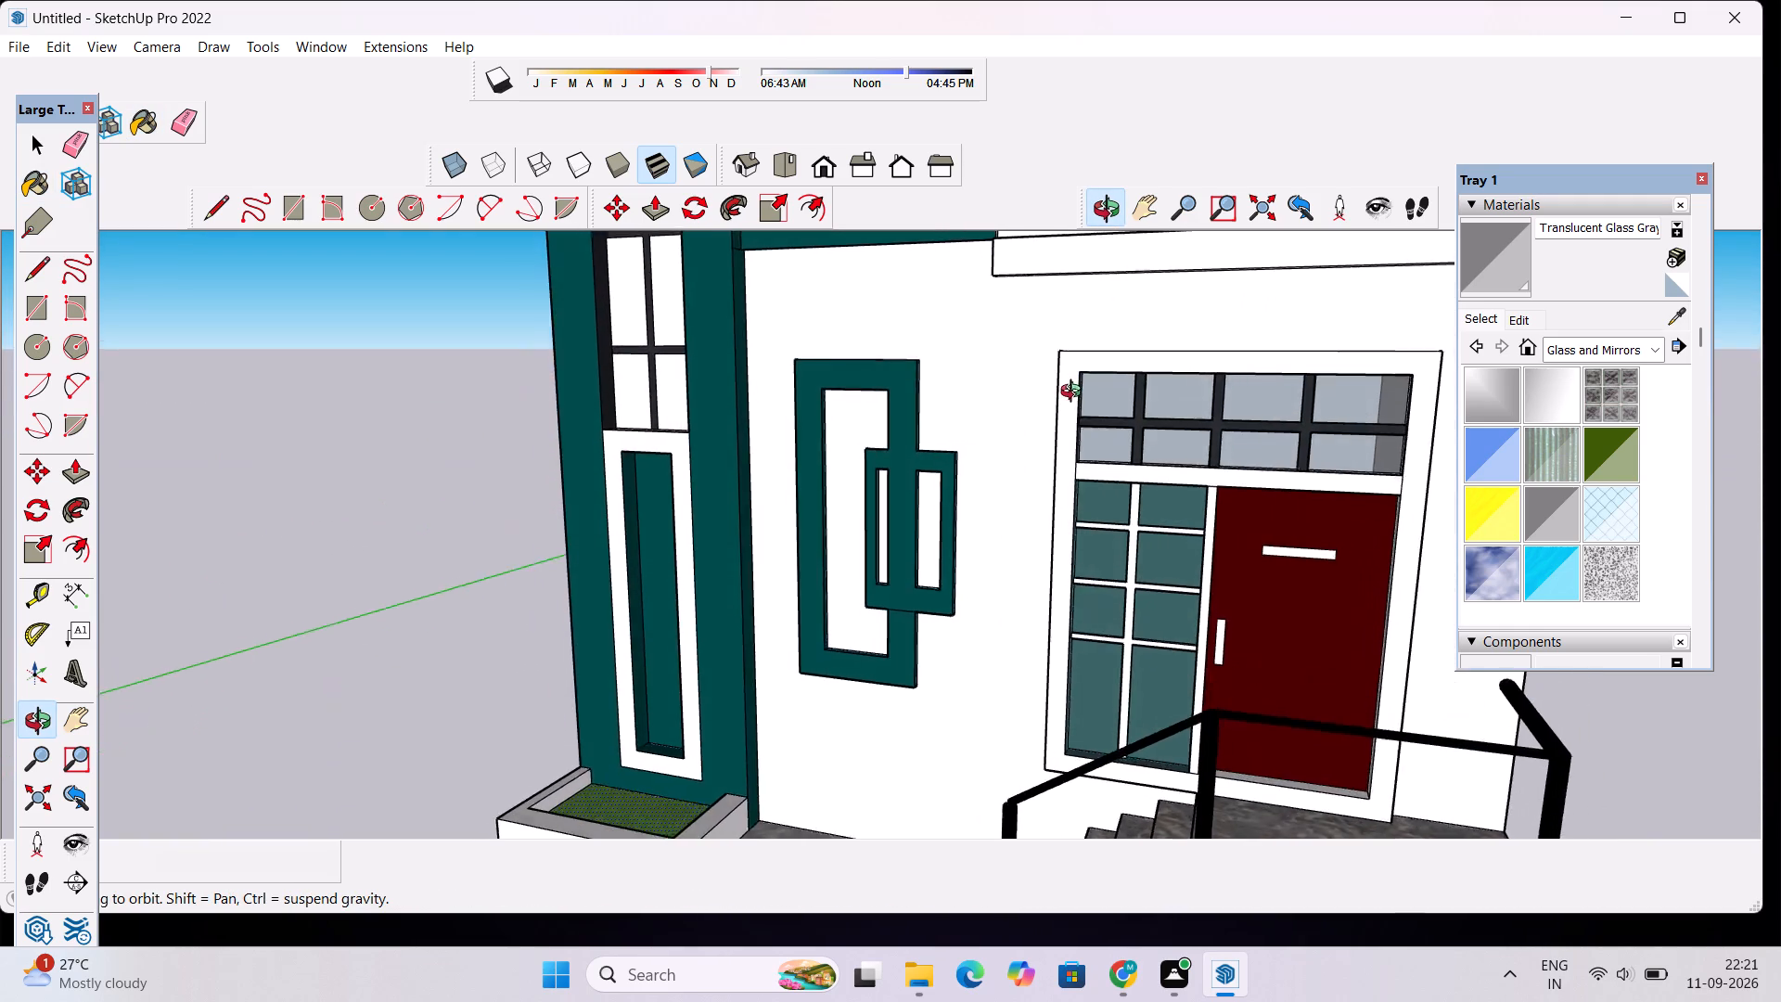
left_click_drag(1075, 393, 1116, 405)
scroll(1163, 395, "down", 10)
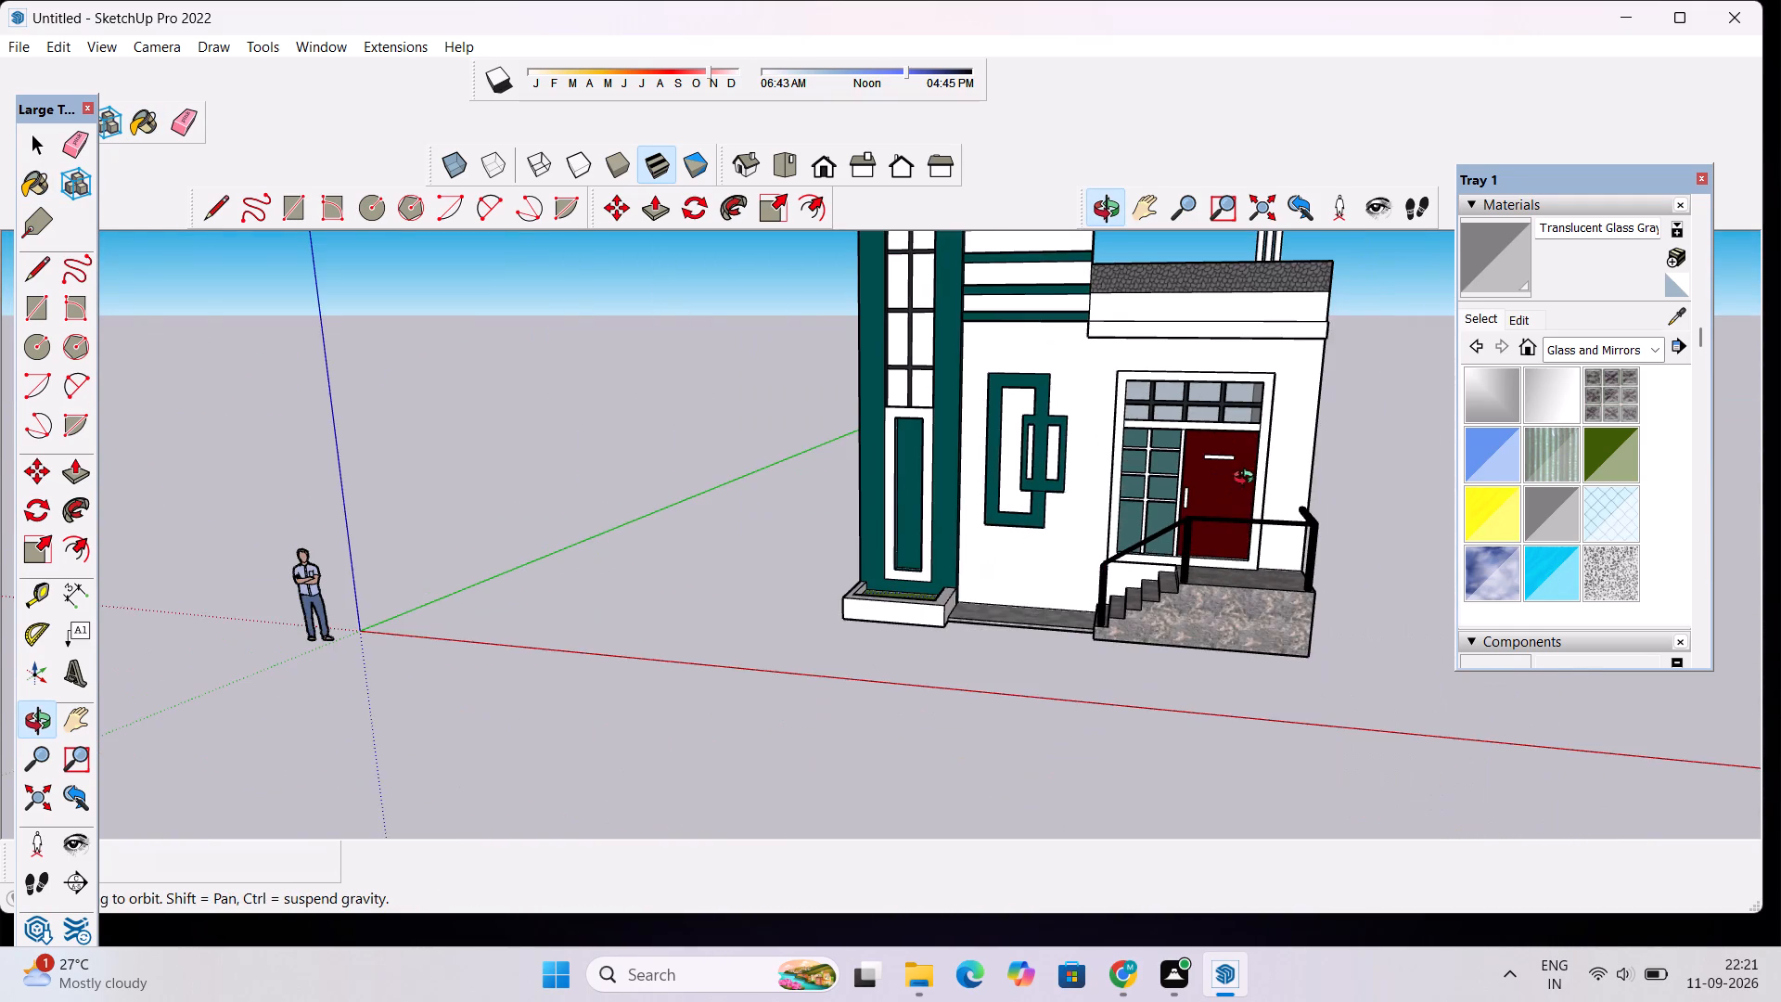
scroll(1217, 425, "up", 4)
left_click_drag(1107, 470, 1185, 451)
scroll(1235, 391, "up", 2)
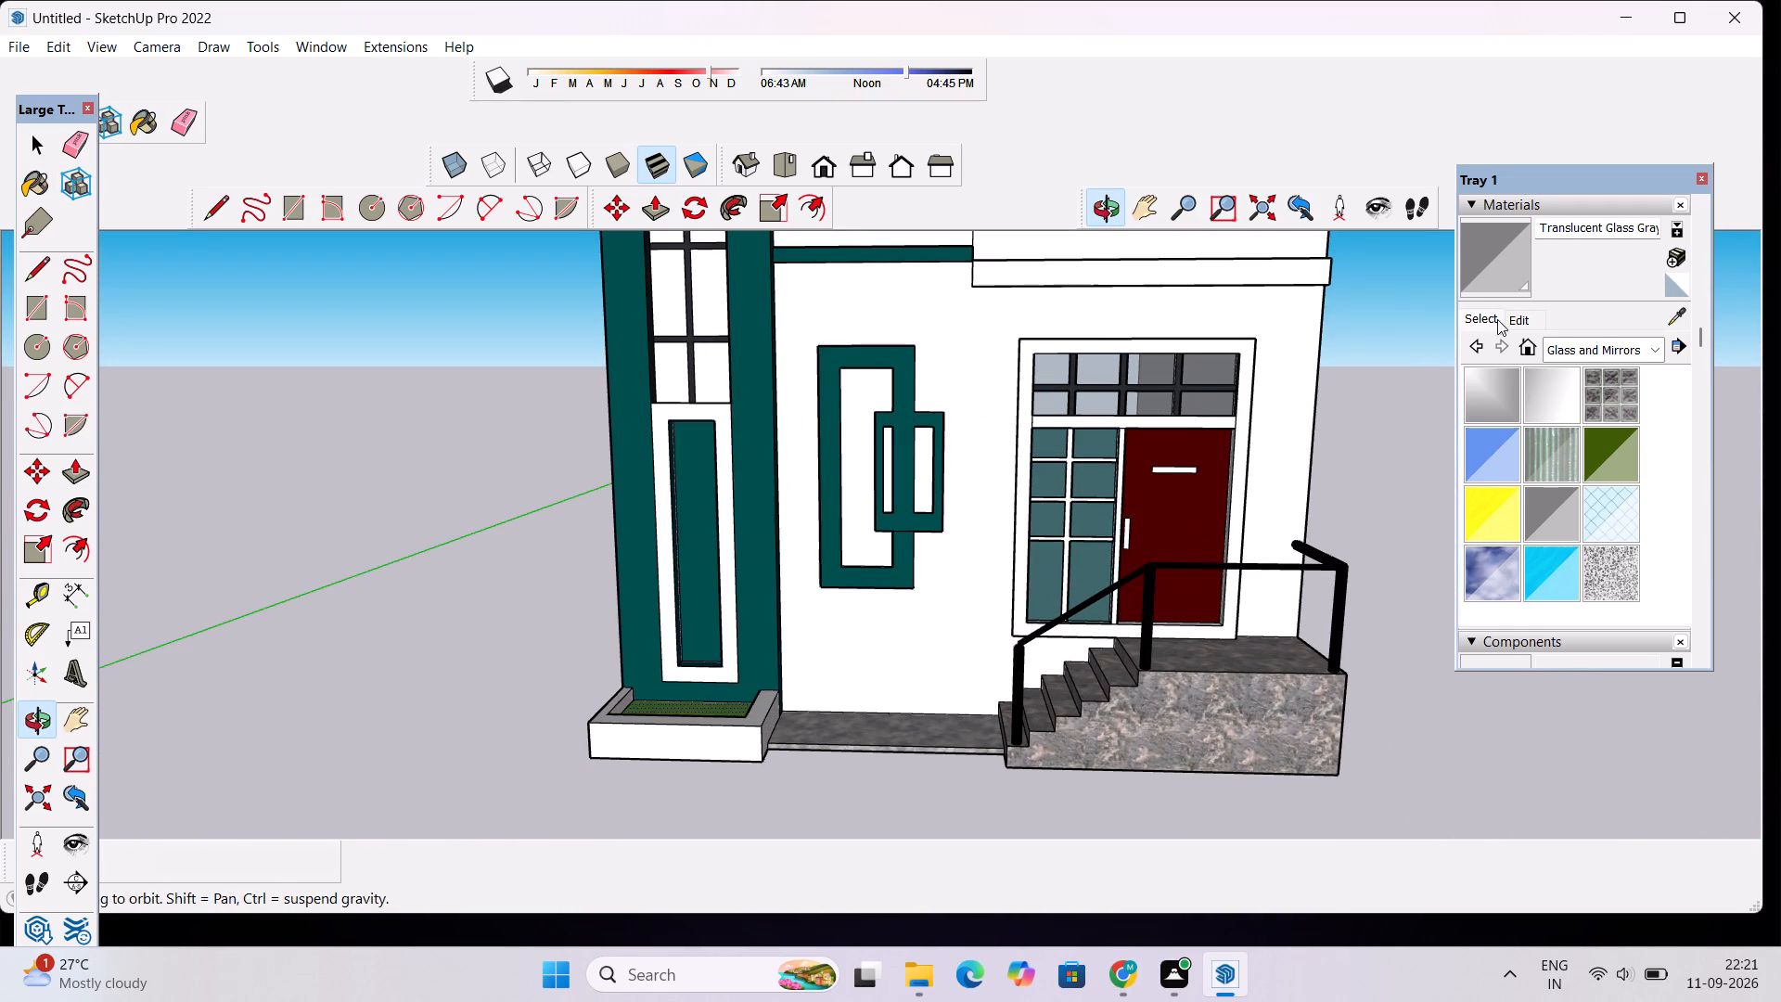
left_click(1630, 354)
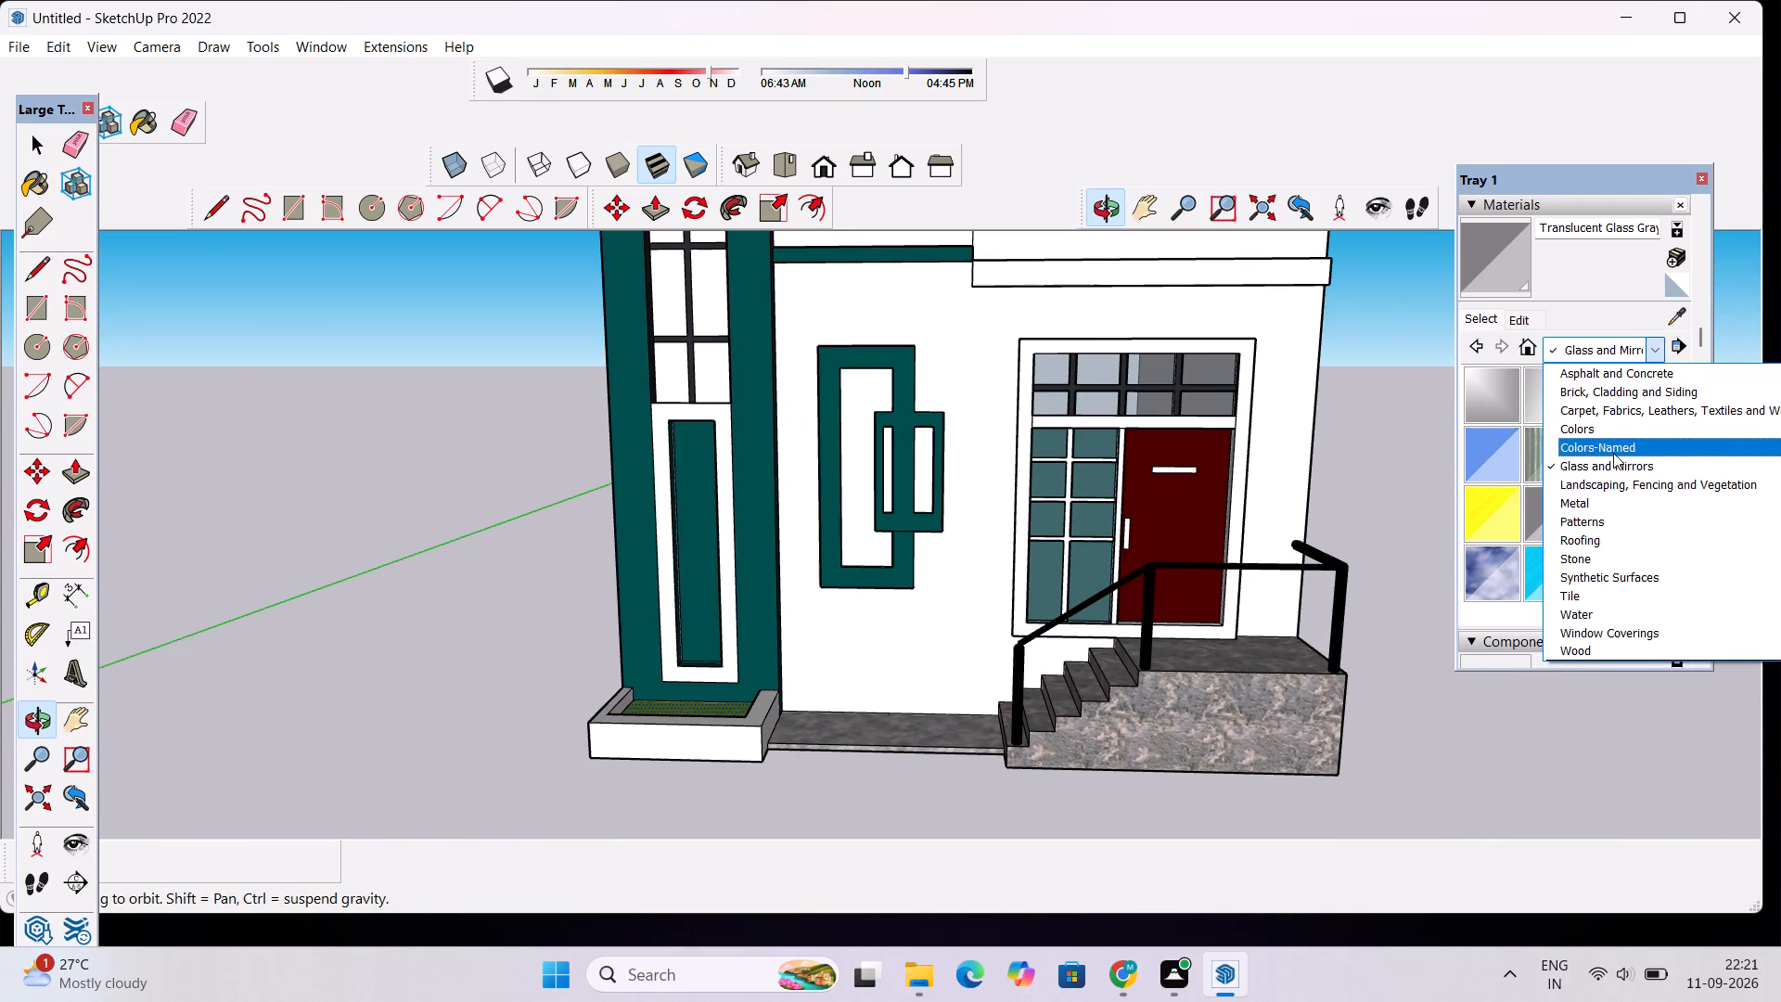
left_click(1606, 396)
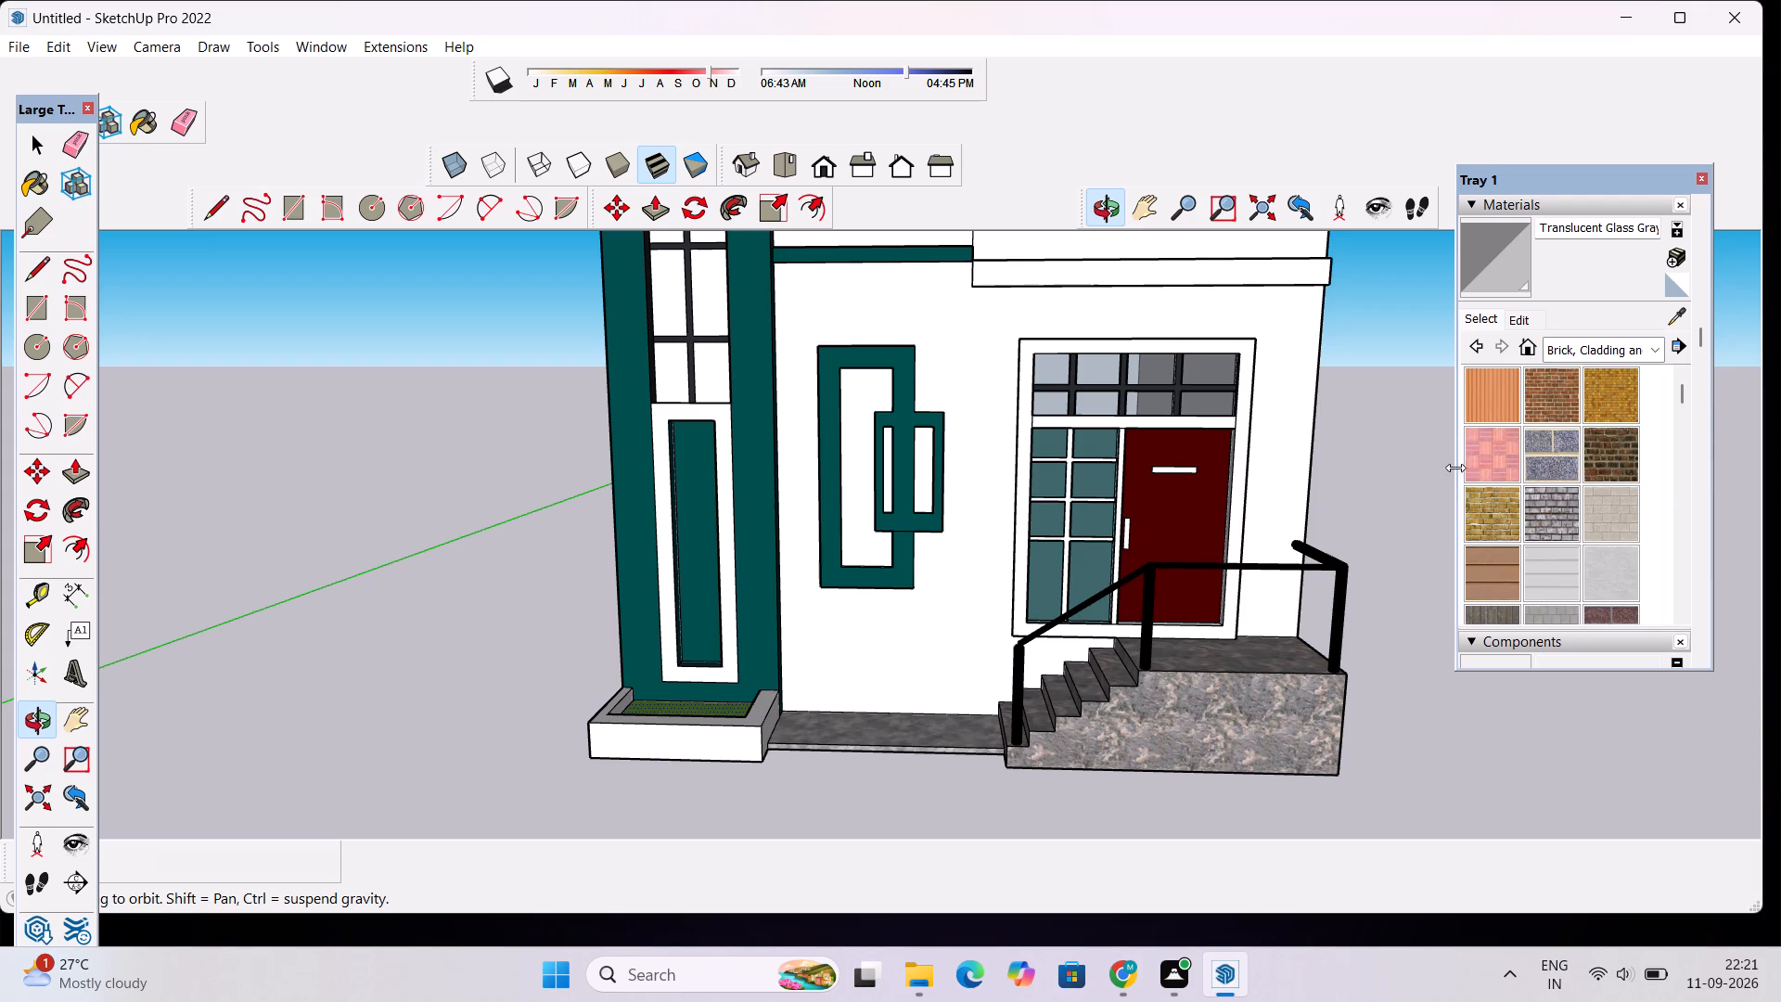
left_click(1543, 385)
left_click(1288, 340)
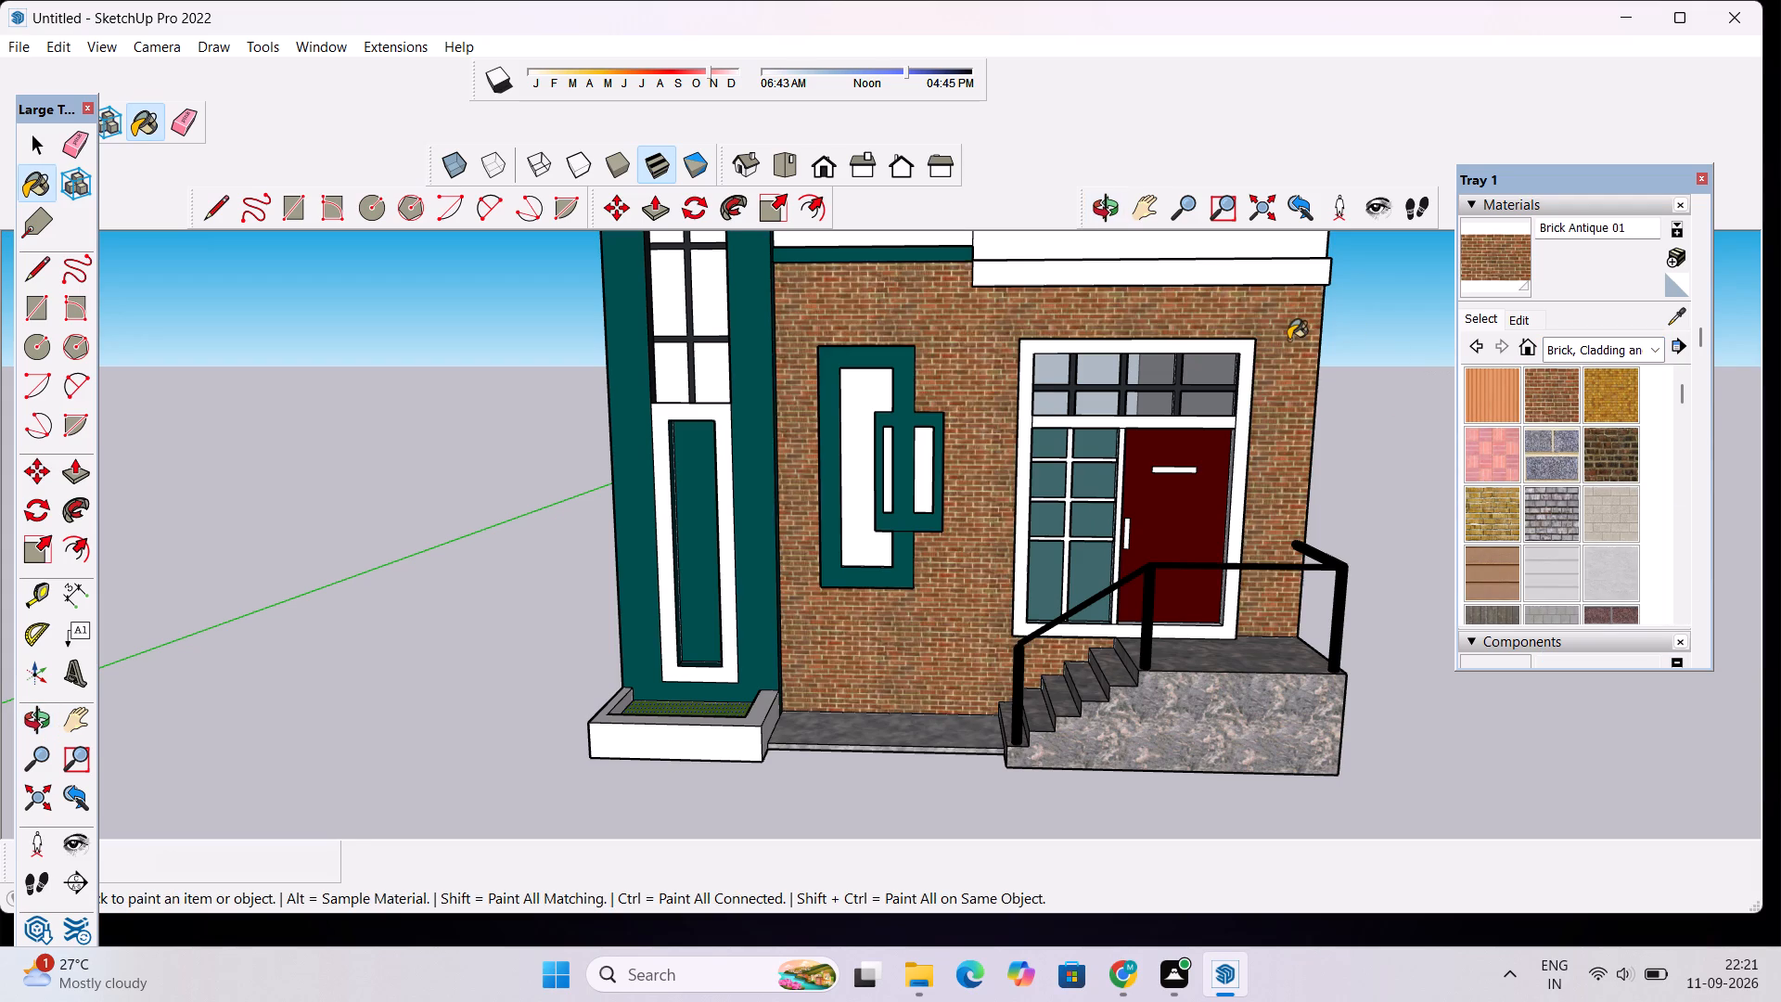
Examine the brick front wall and entrance from several angles and distances.
scroll(1279, 361, "down", 12)
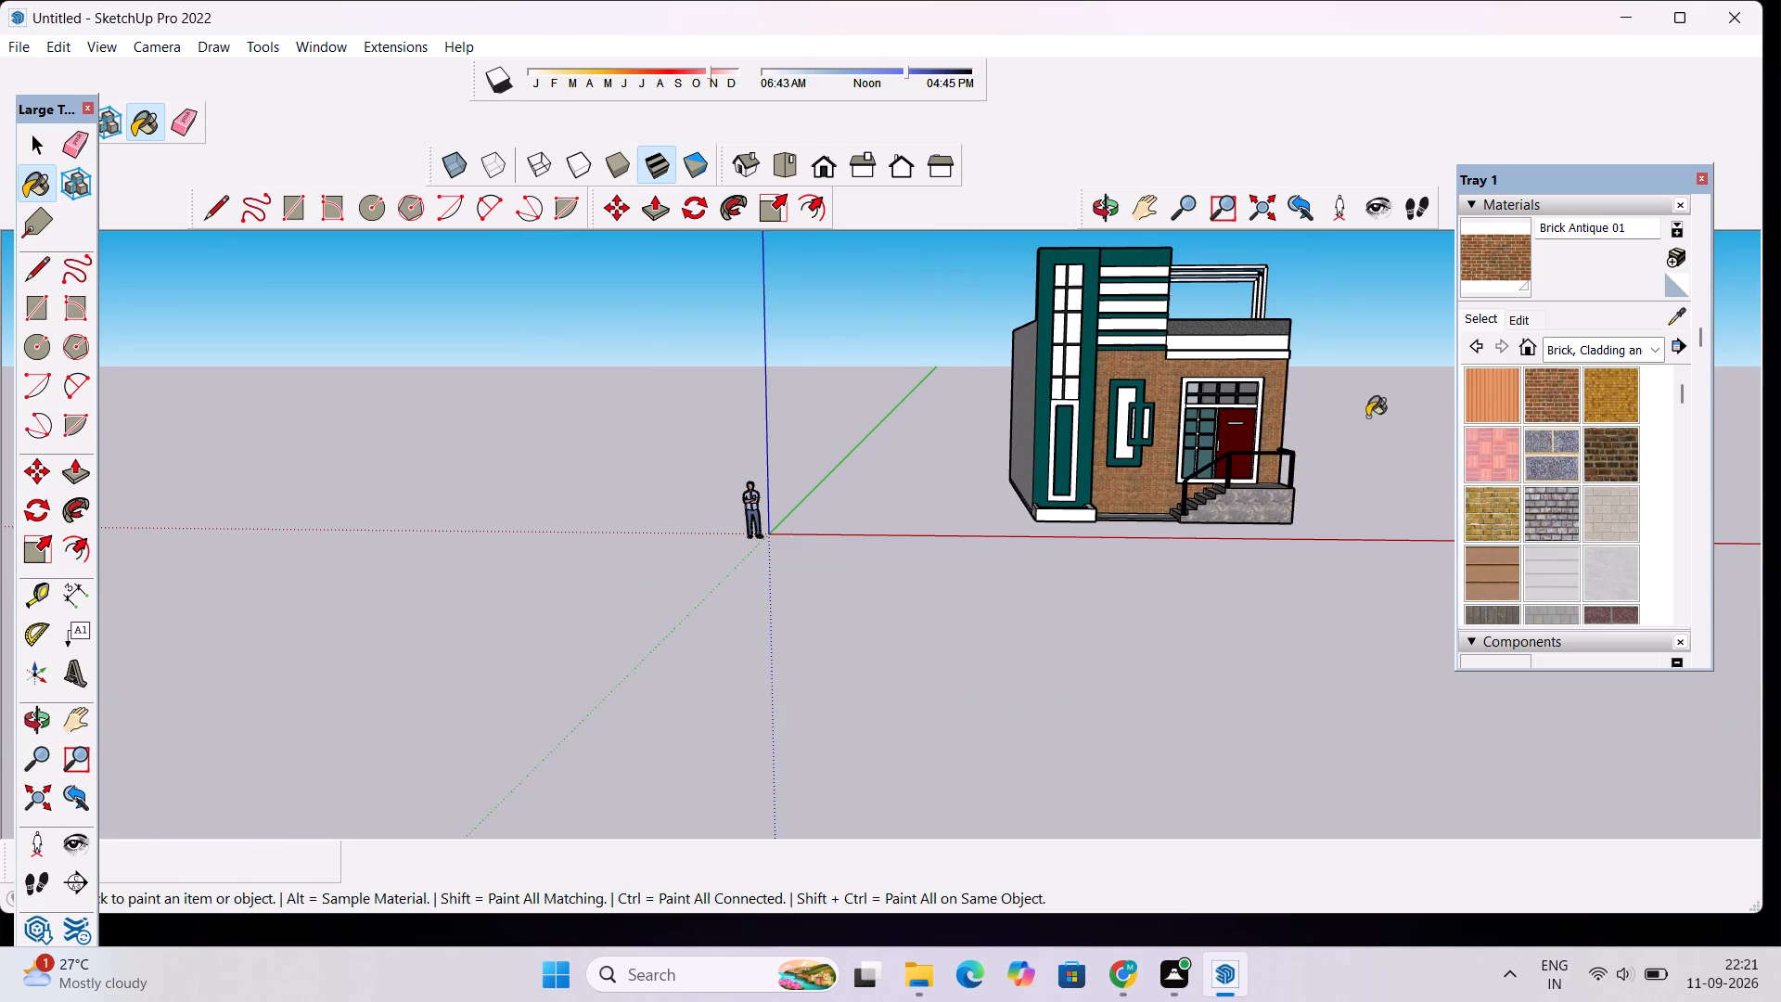
left_click(1103, 226)
left_click_drag(1194, 430, 776, 486, "shift")
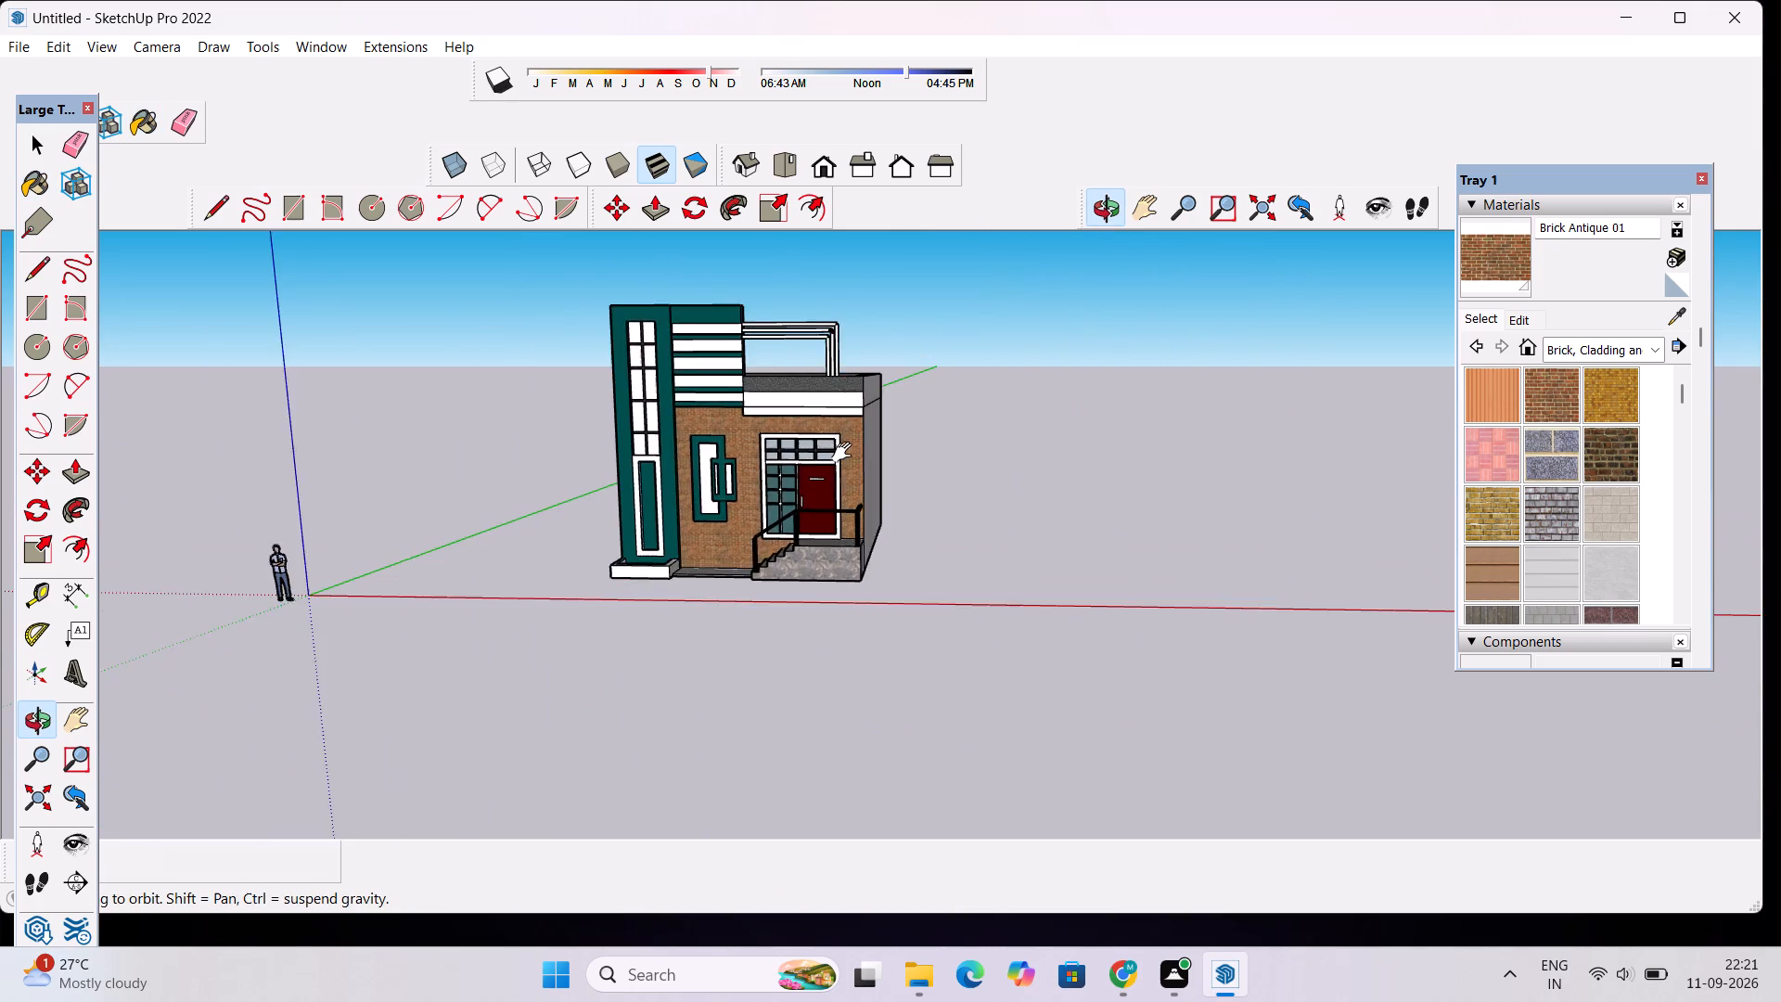
scroll(846, 453, "up", 9, "shift")
left_click_drag(795, 524, 824, 470)
scroll(828, 464, "down", 7)
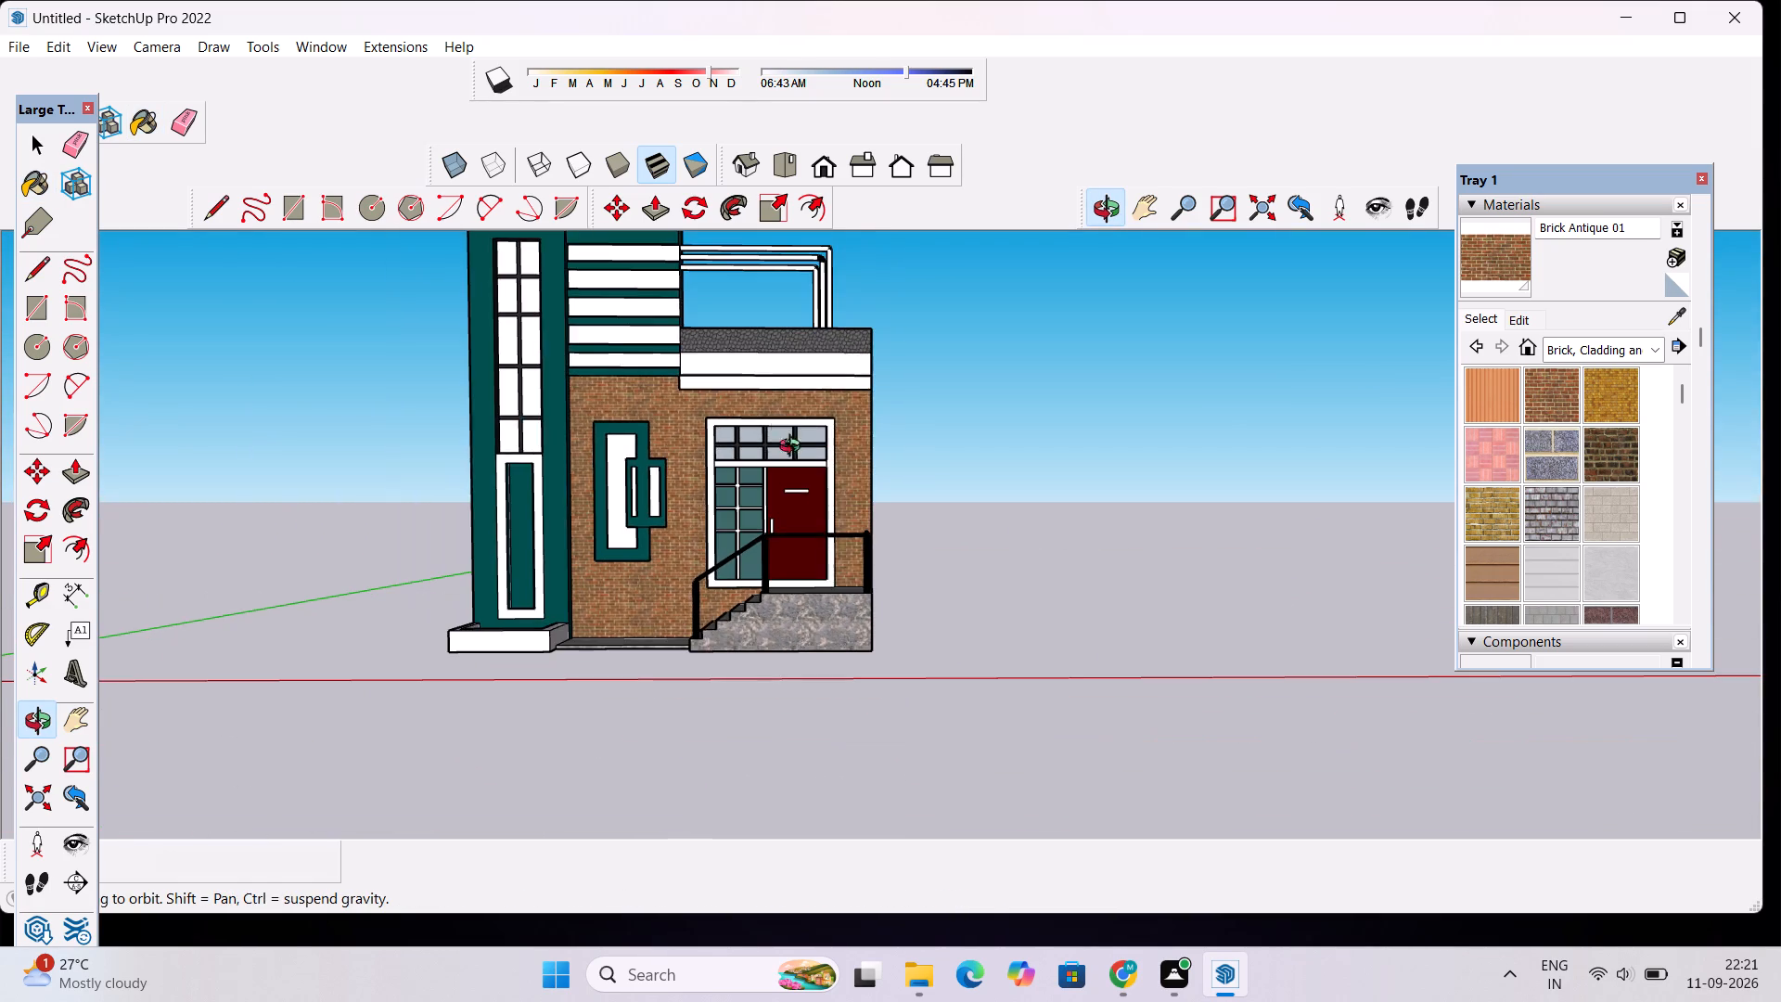
scroll(785, 419, "up", 4)
scroll(789, 422, "down", 1)
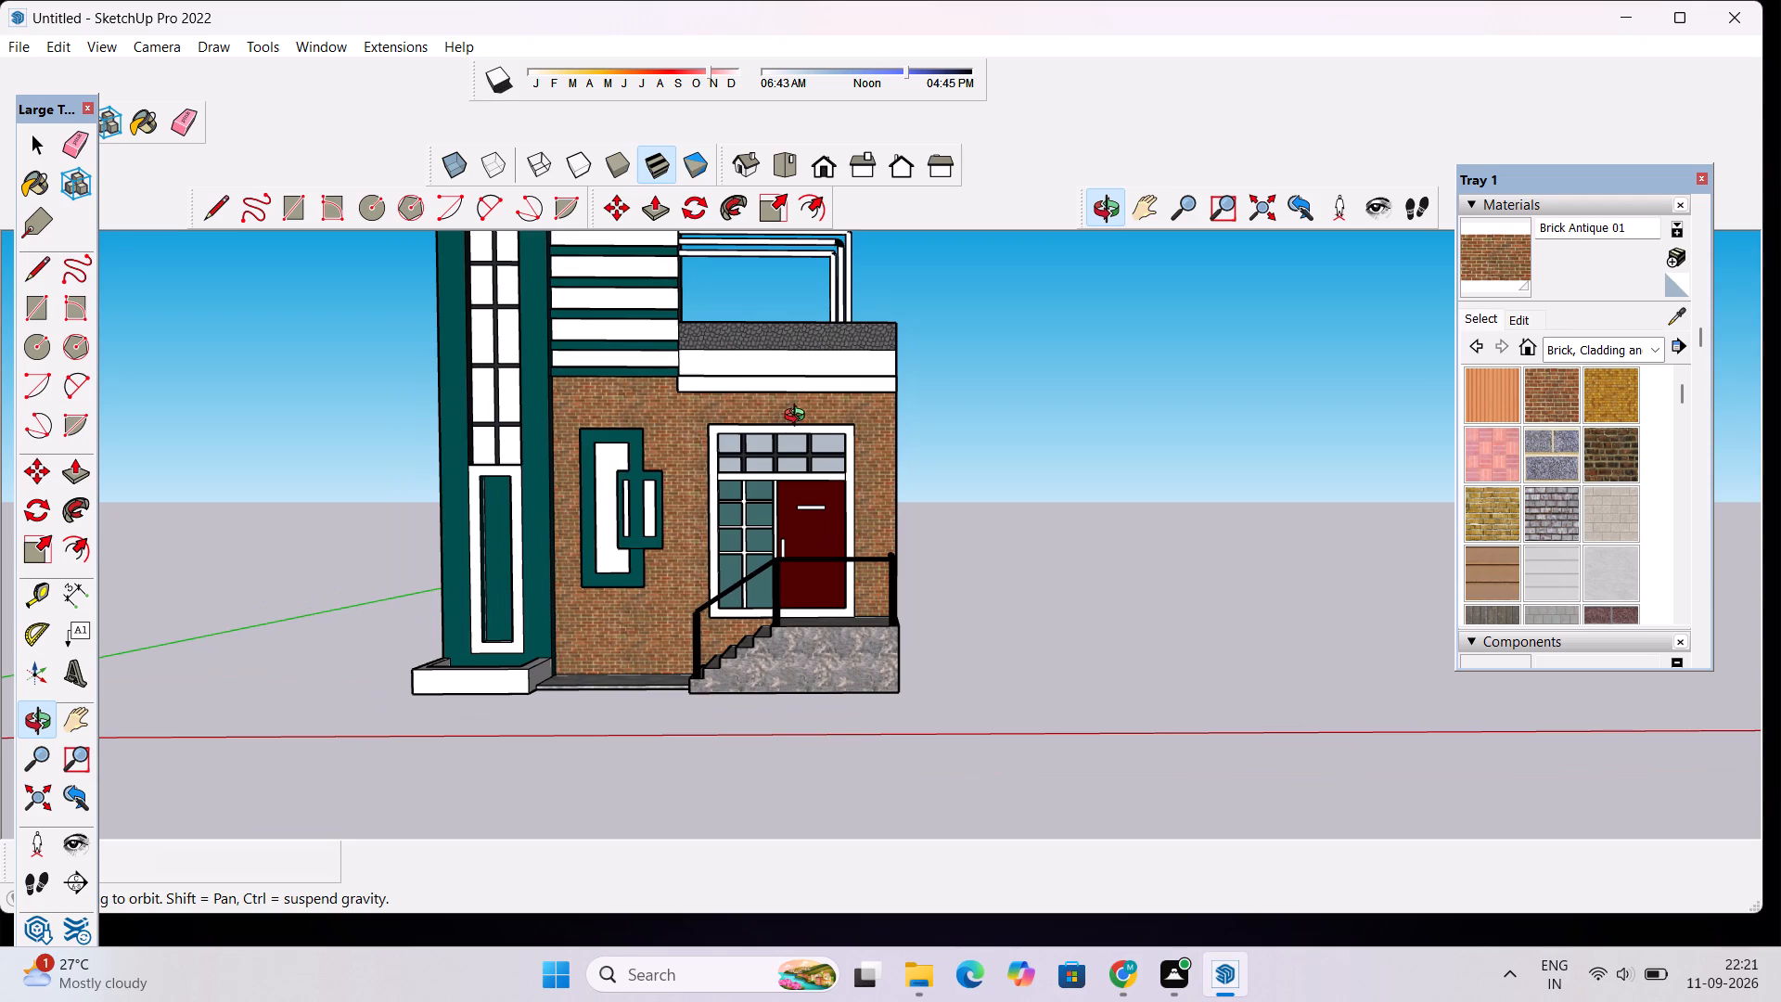
scroll(798, 421, "down", 3)
left_click_drag(779, 410, 788, 496)
scroll(798, 493, "down", 5)
scroll(819, 506, "up", 6)
left_click_drag(666, 510, 865, 516)
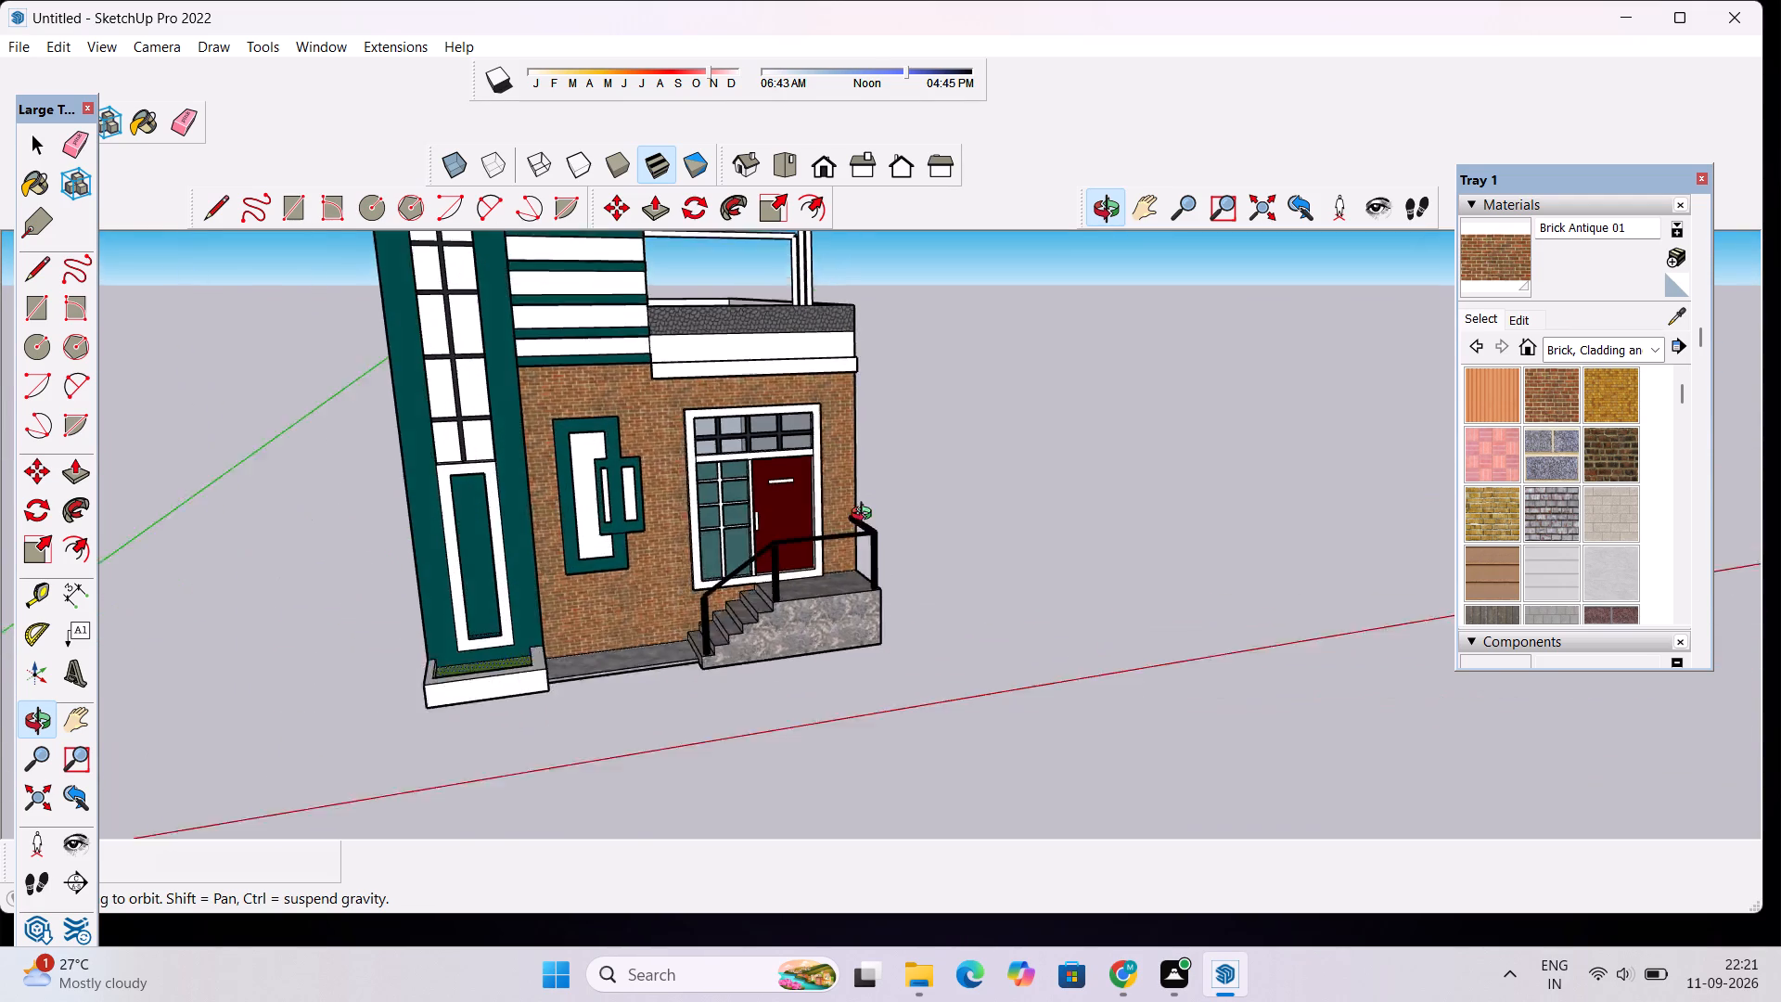
left_click_drag(865, 516, 602, 503)
scroll(797, 386, "up", 6)
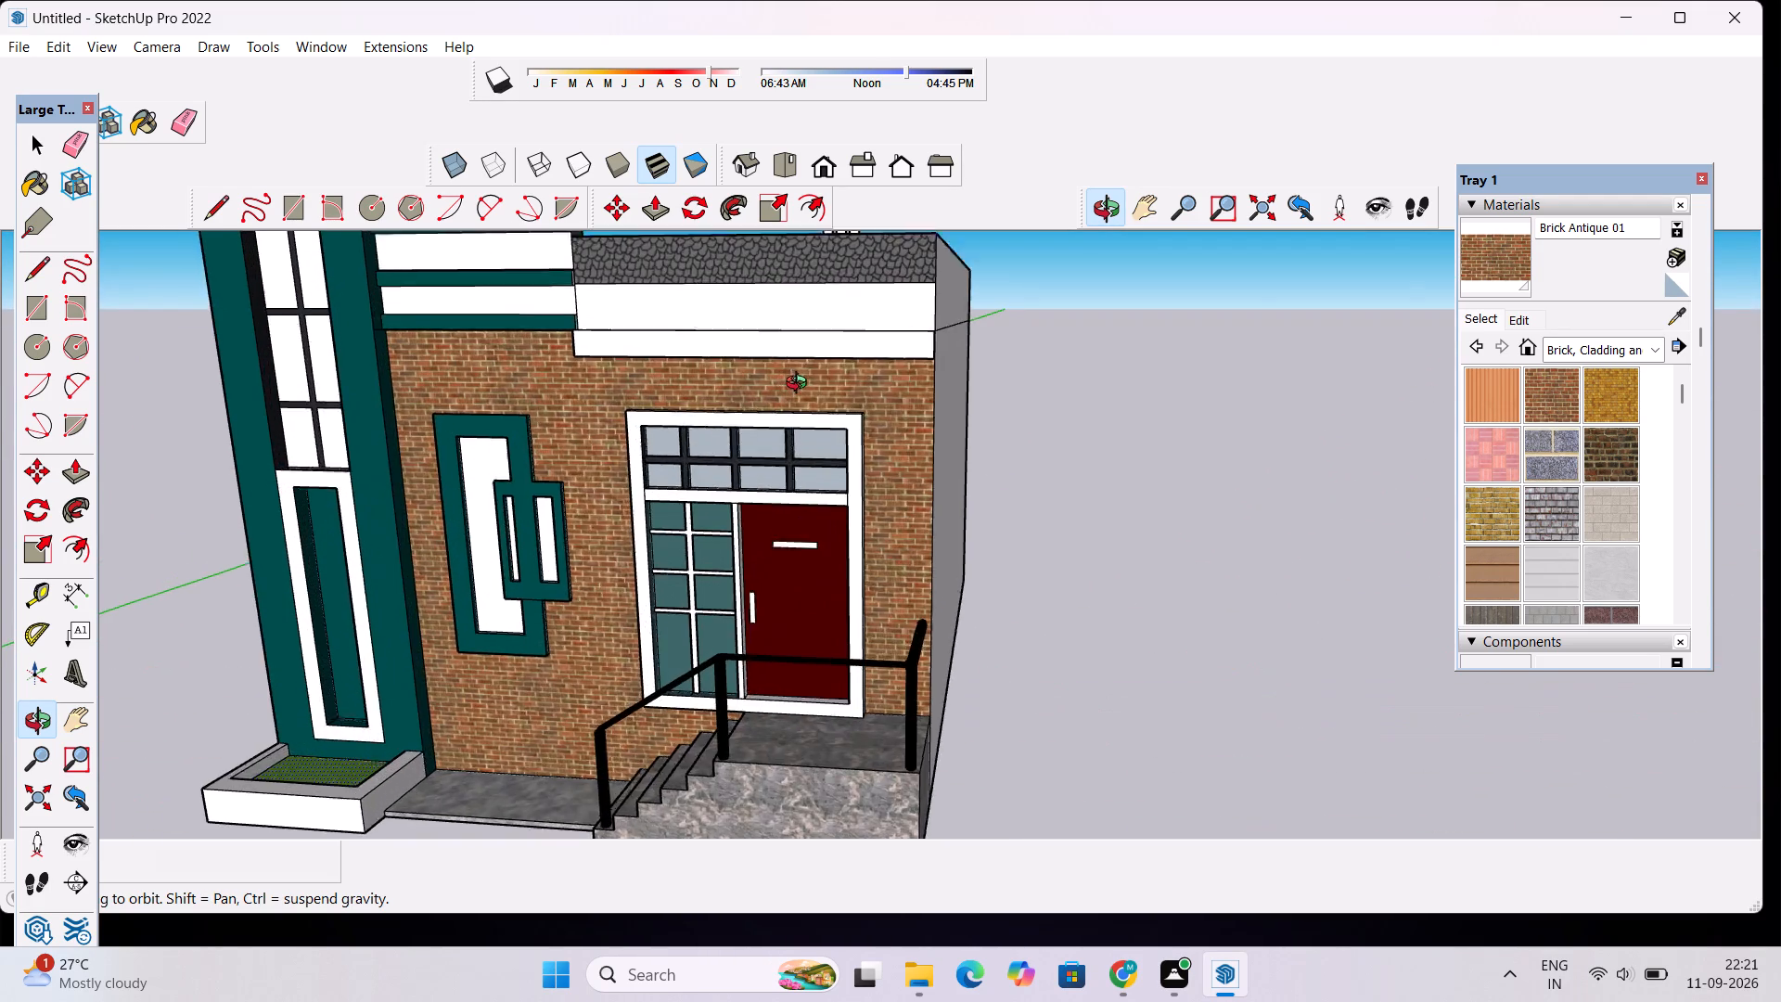
scroll(801, 385, "up", 2)
left_click_drag(792, 401, 976, 432)
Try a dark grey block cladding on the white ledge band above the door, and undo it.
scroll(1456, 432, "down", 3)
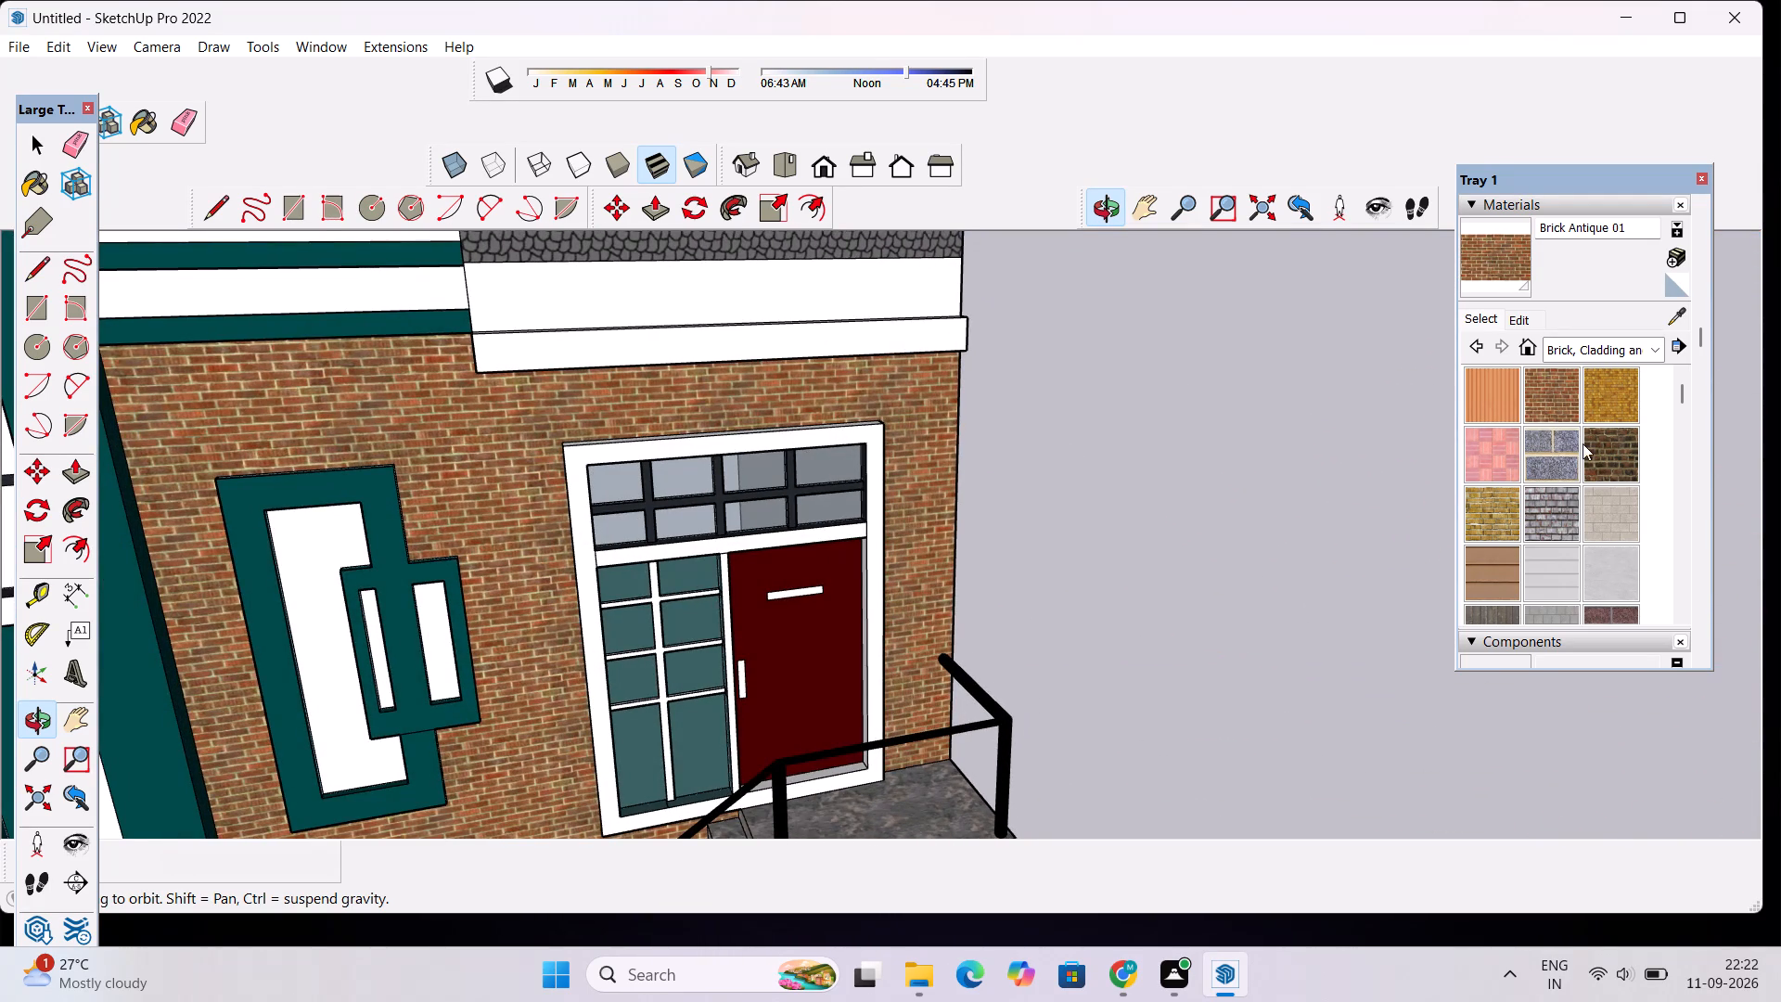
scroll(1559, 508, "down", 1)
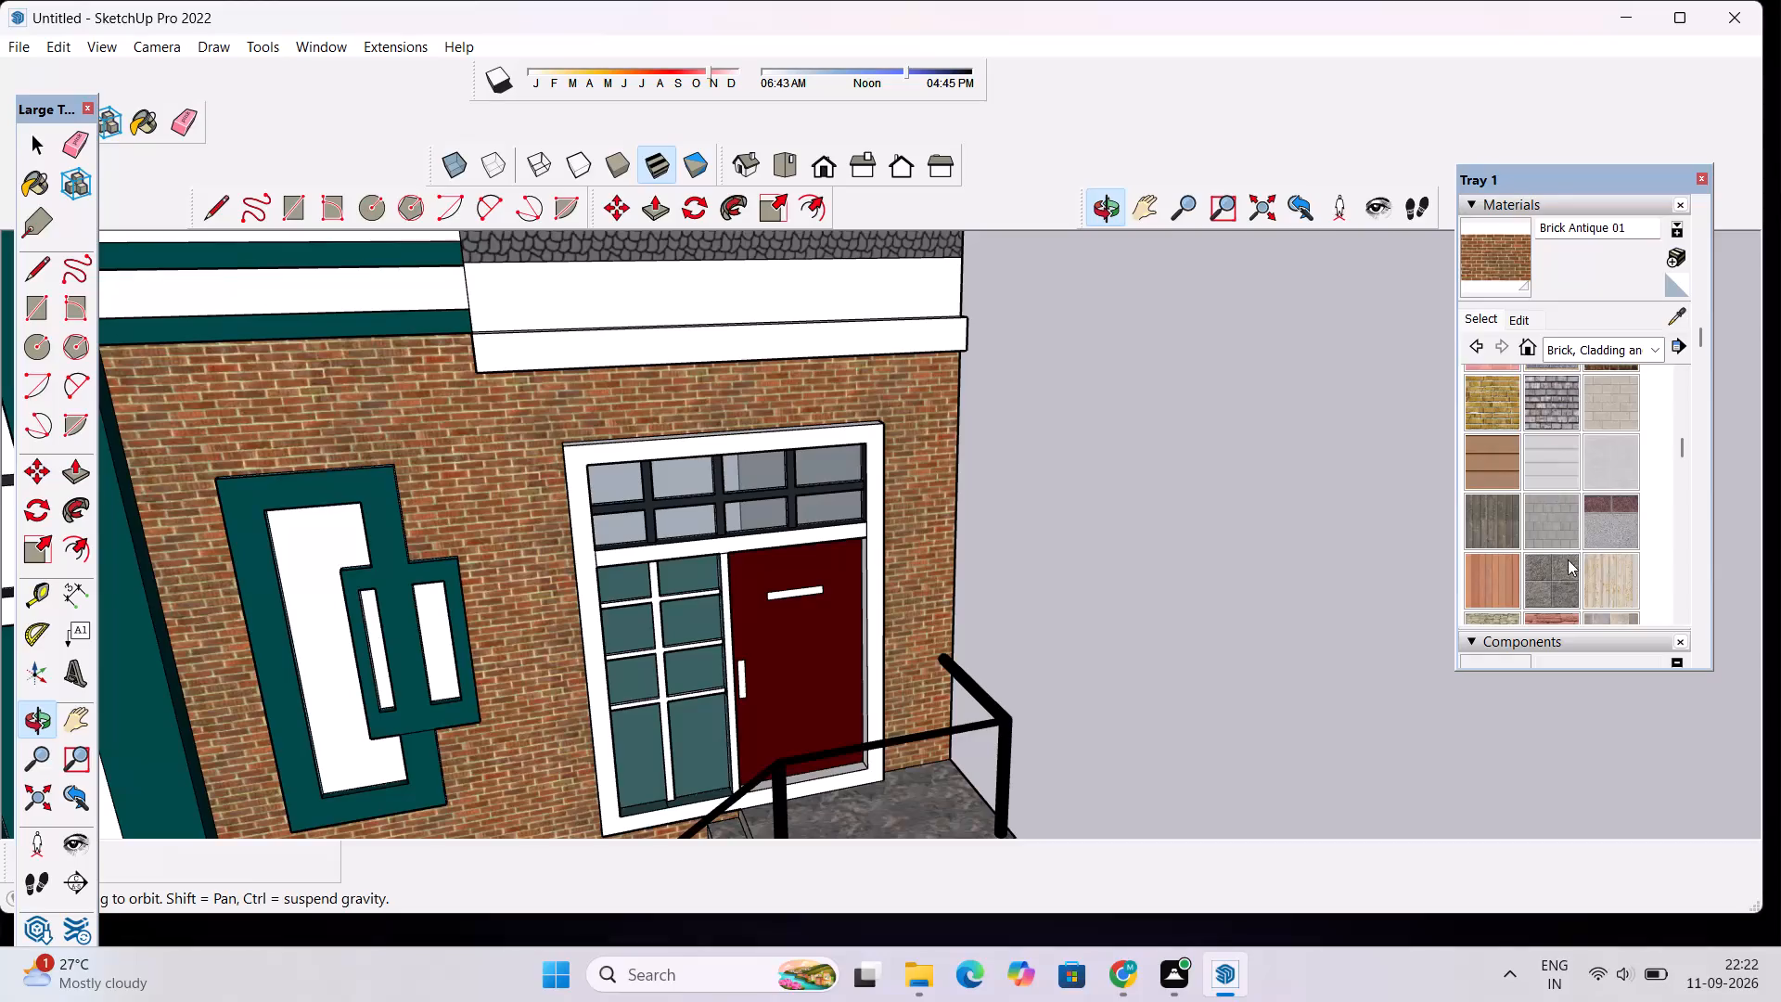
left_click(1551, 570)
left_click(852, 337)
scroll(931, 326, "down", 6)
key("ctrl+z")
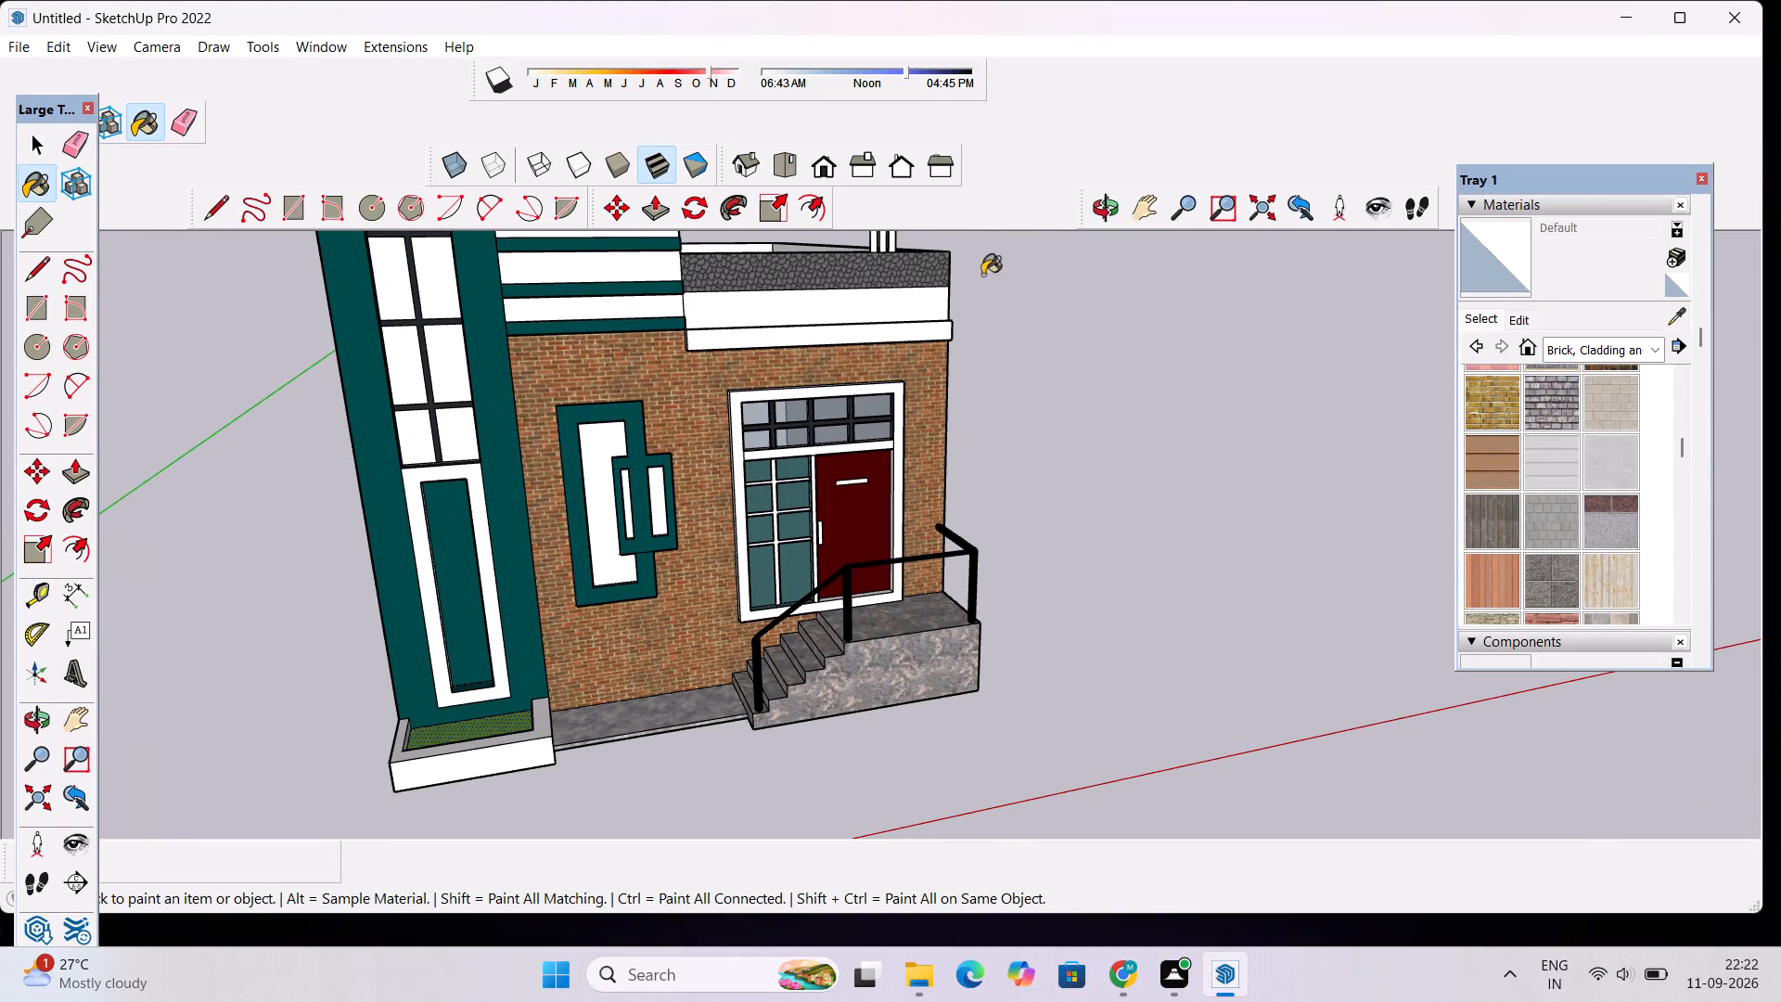
Paint the front face of the white ledge band above the door with Brick Tumbled.
left_click(1561, 415)
scroll(910, 354, "up", 4)
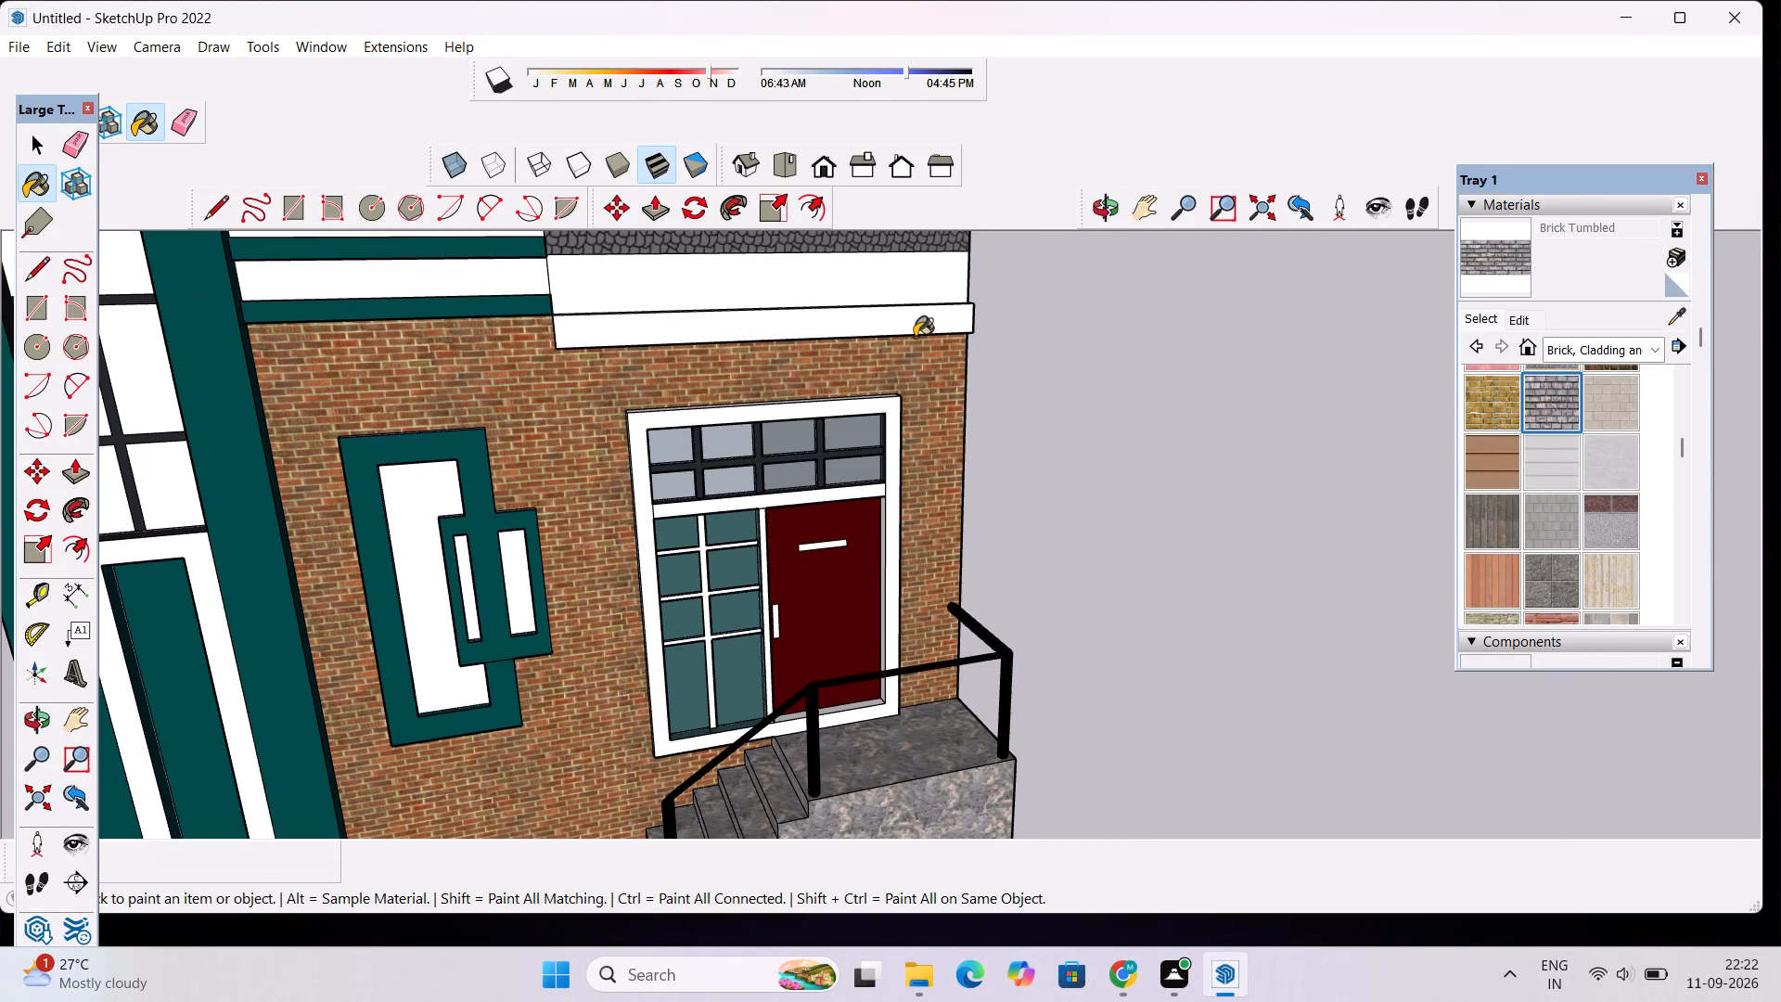
left_click(920, 326)
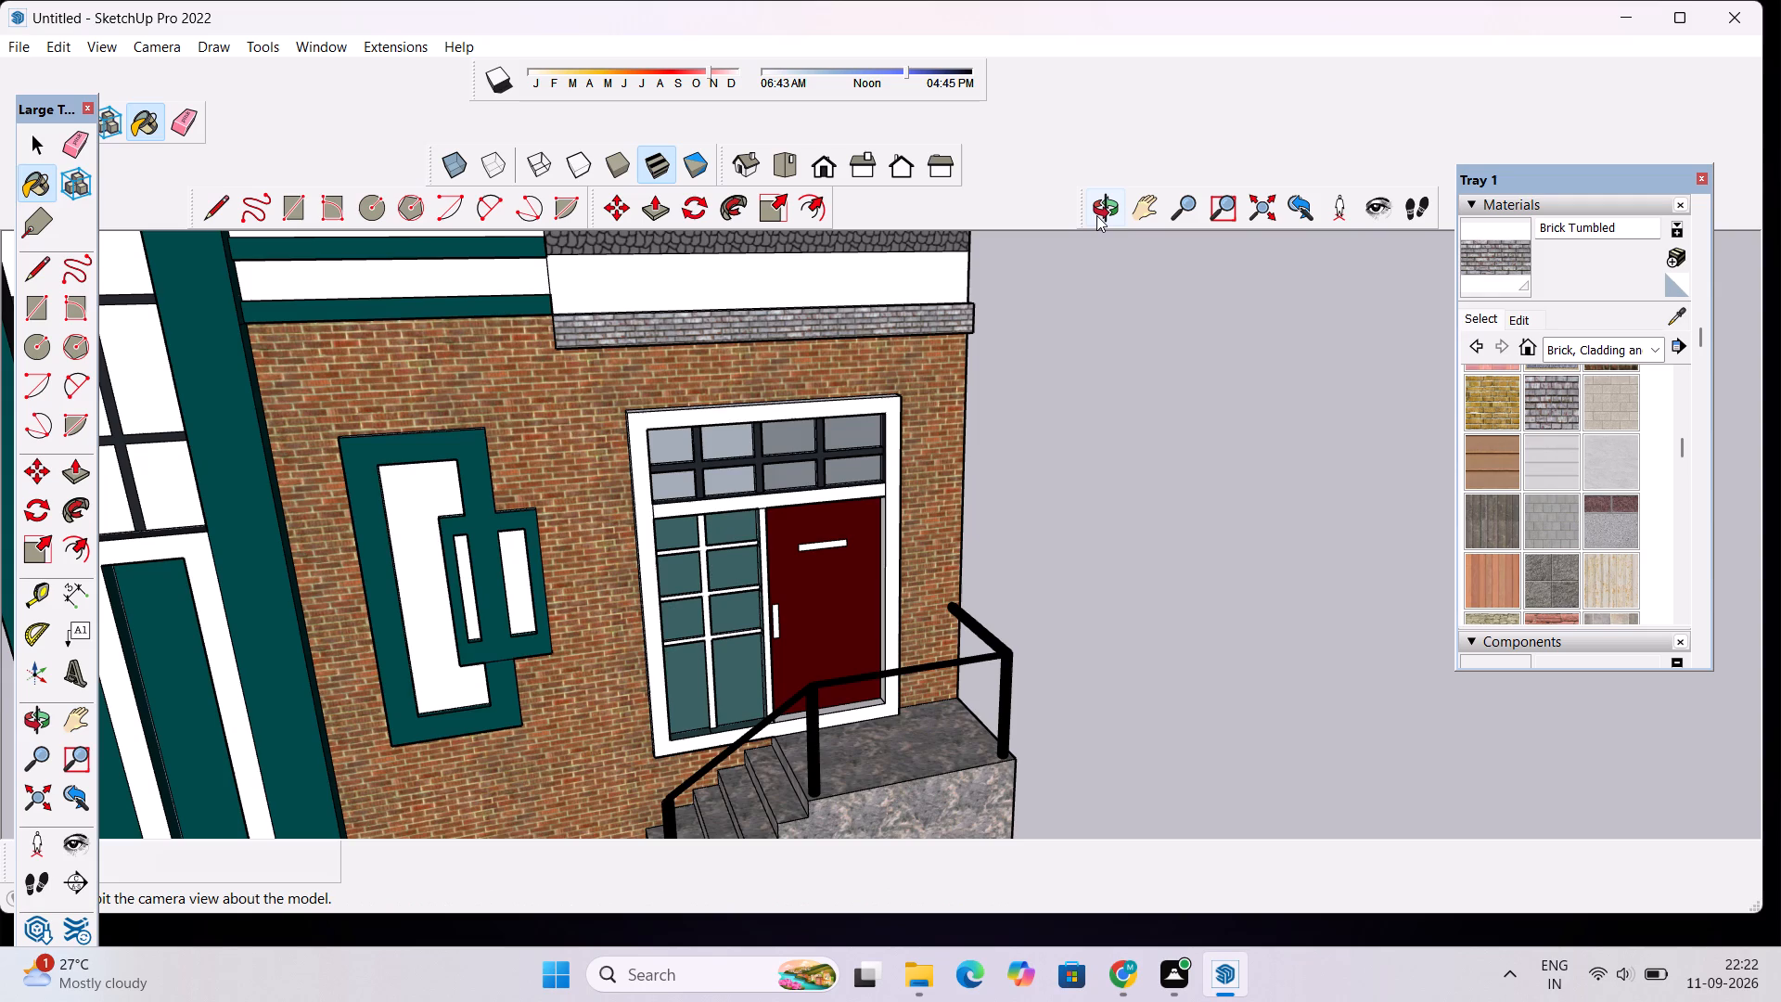
Examine the brick ledge and the front facade from several angles and distances.
left_click(1096, 215)
left_click_drag(715, 389, 1089, 306)
scroll(684, 283, "up", 4)
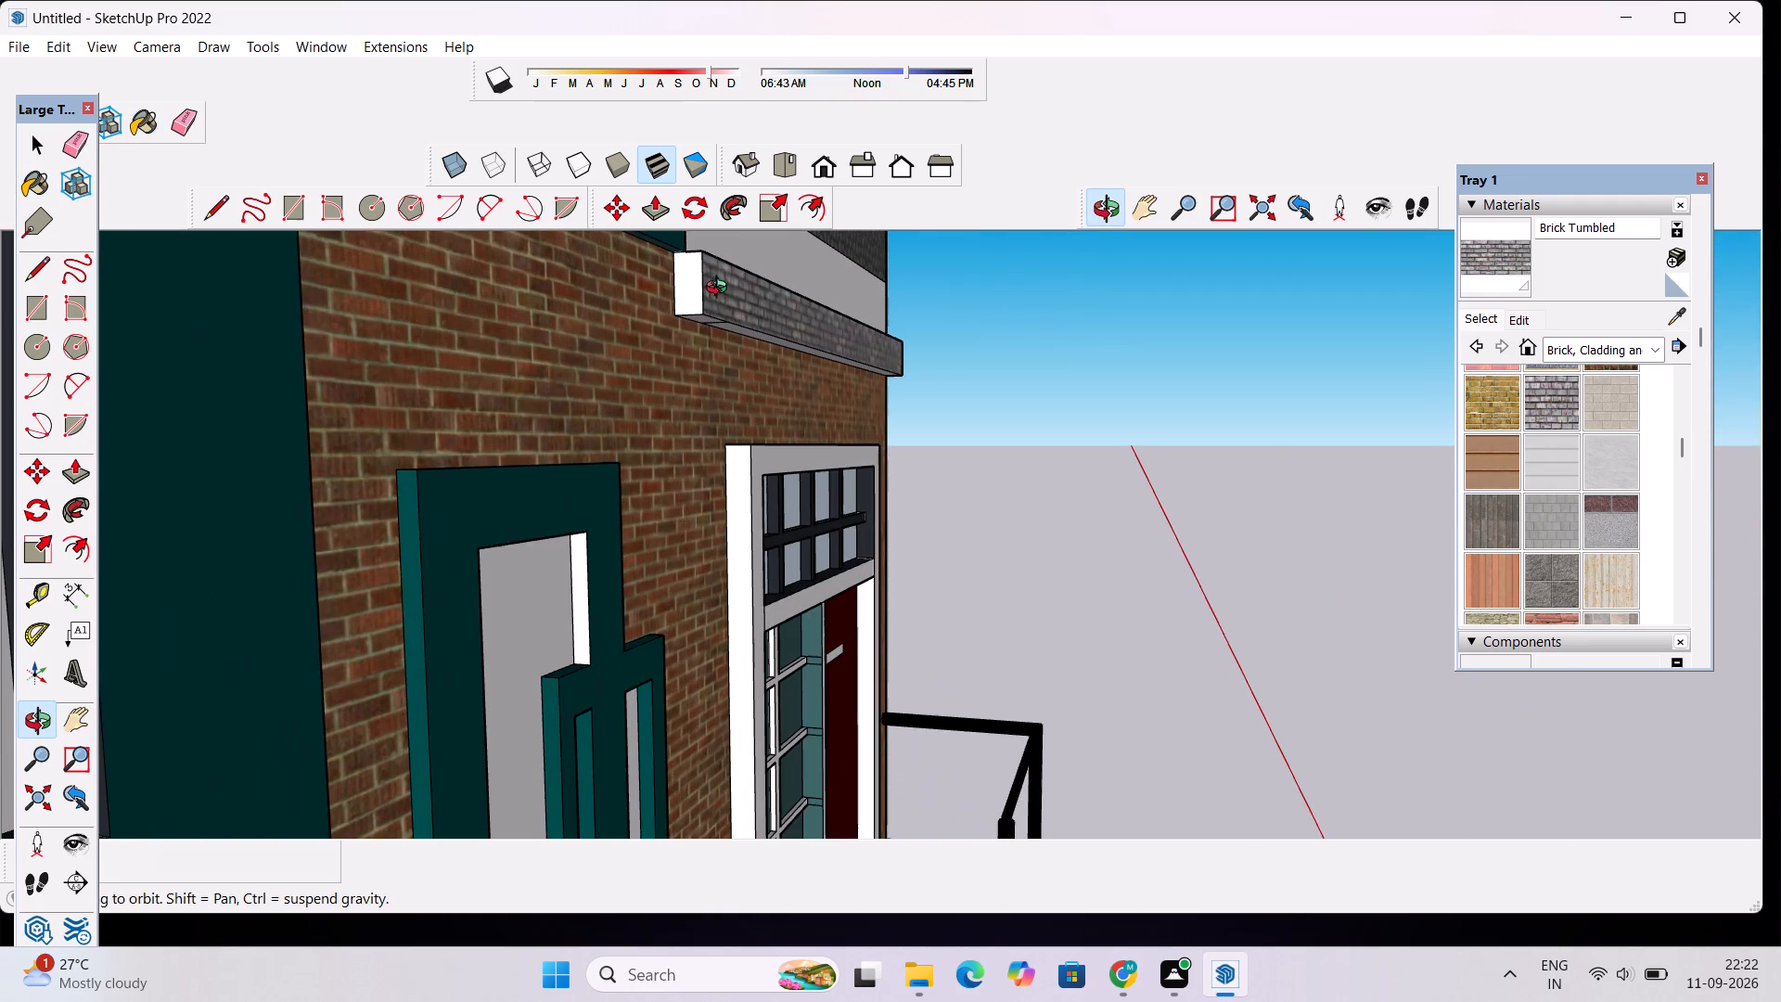
scroll(810, 283, "down", 6)
left_click_drag(1031, 345, 464, 375)
scroll(916, 358, "down", 6)
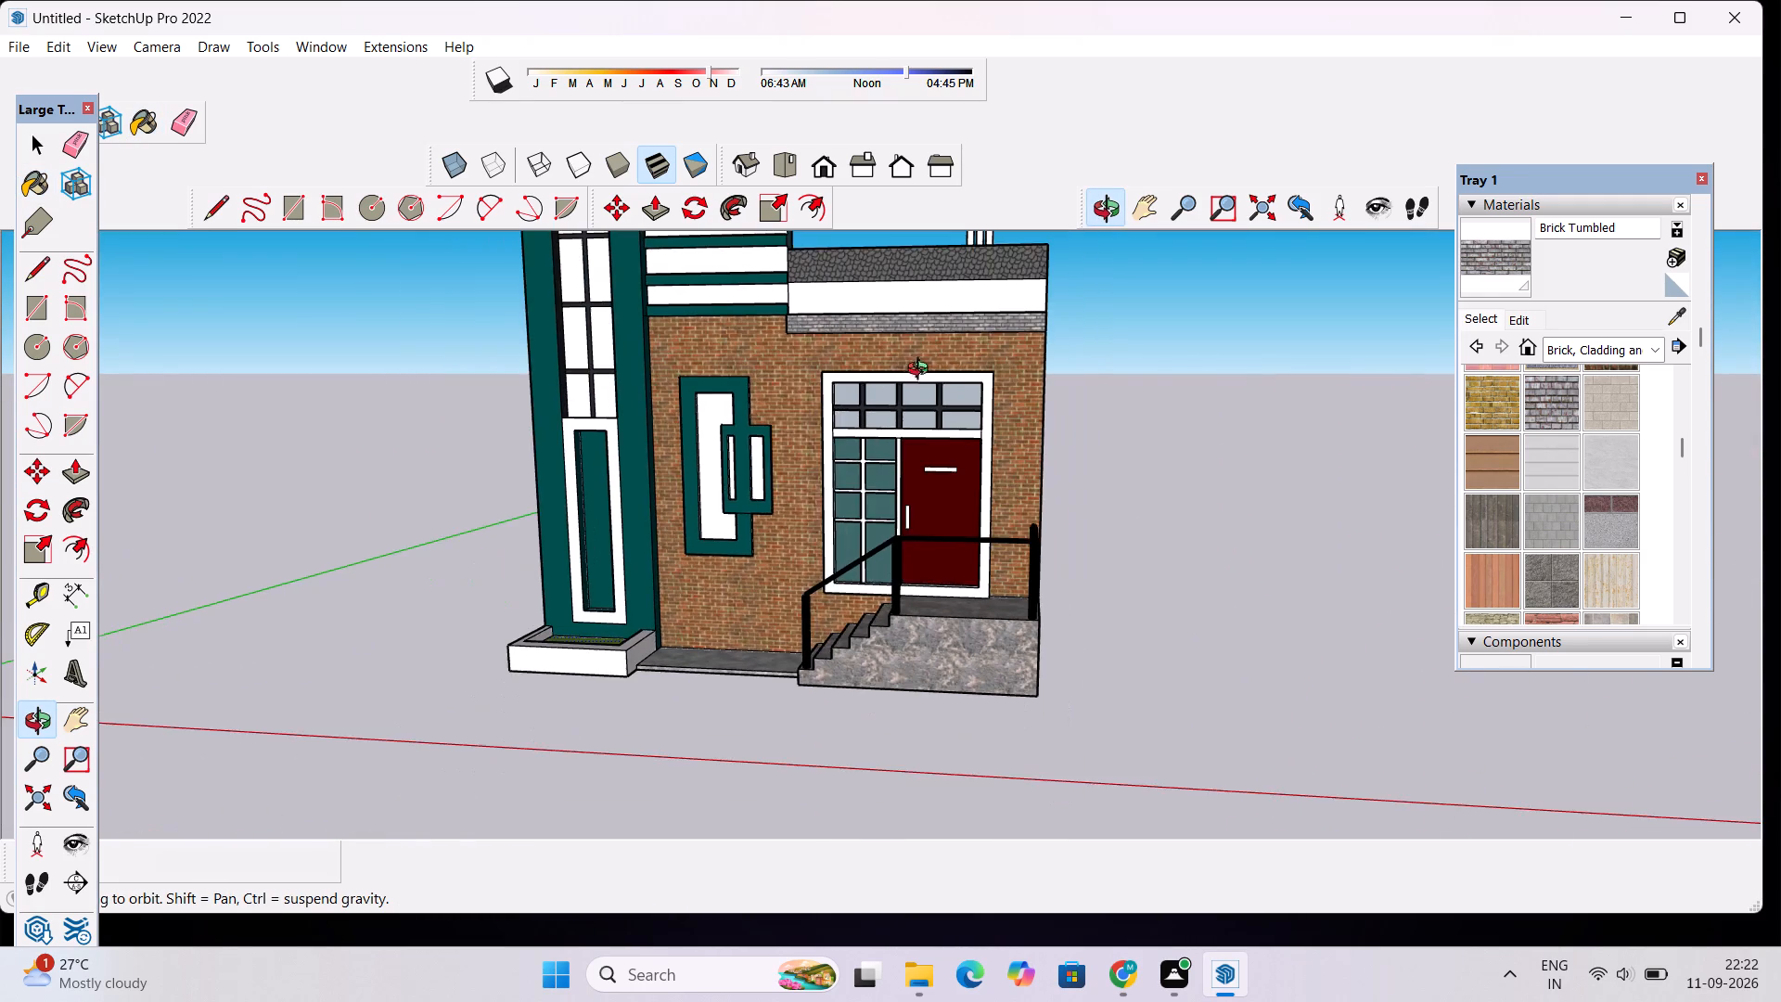
left_click_drag(965, 443, 921, 633)
scroll(1053, 357, "up", 4)
left_click_drag(1067, 385, 885, 385)
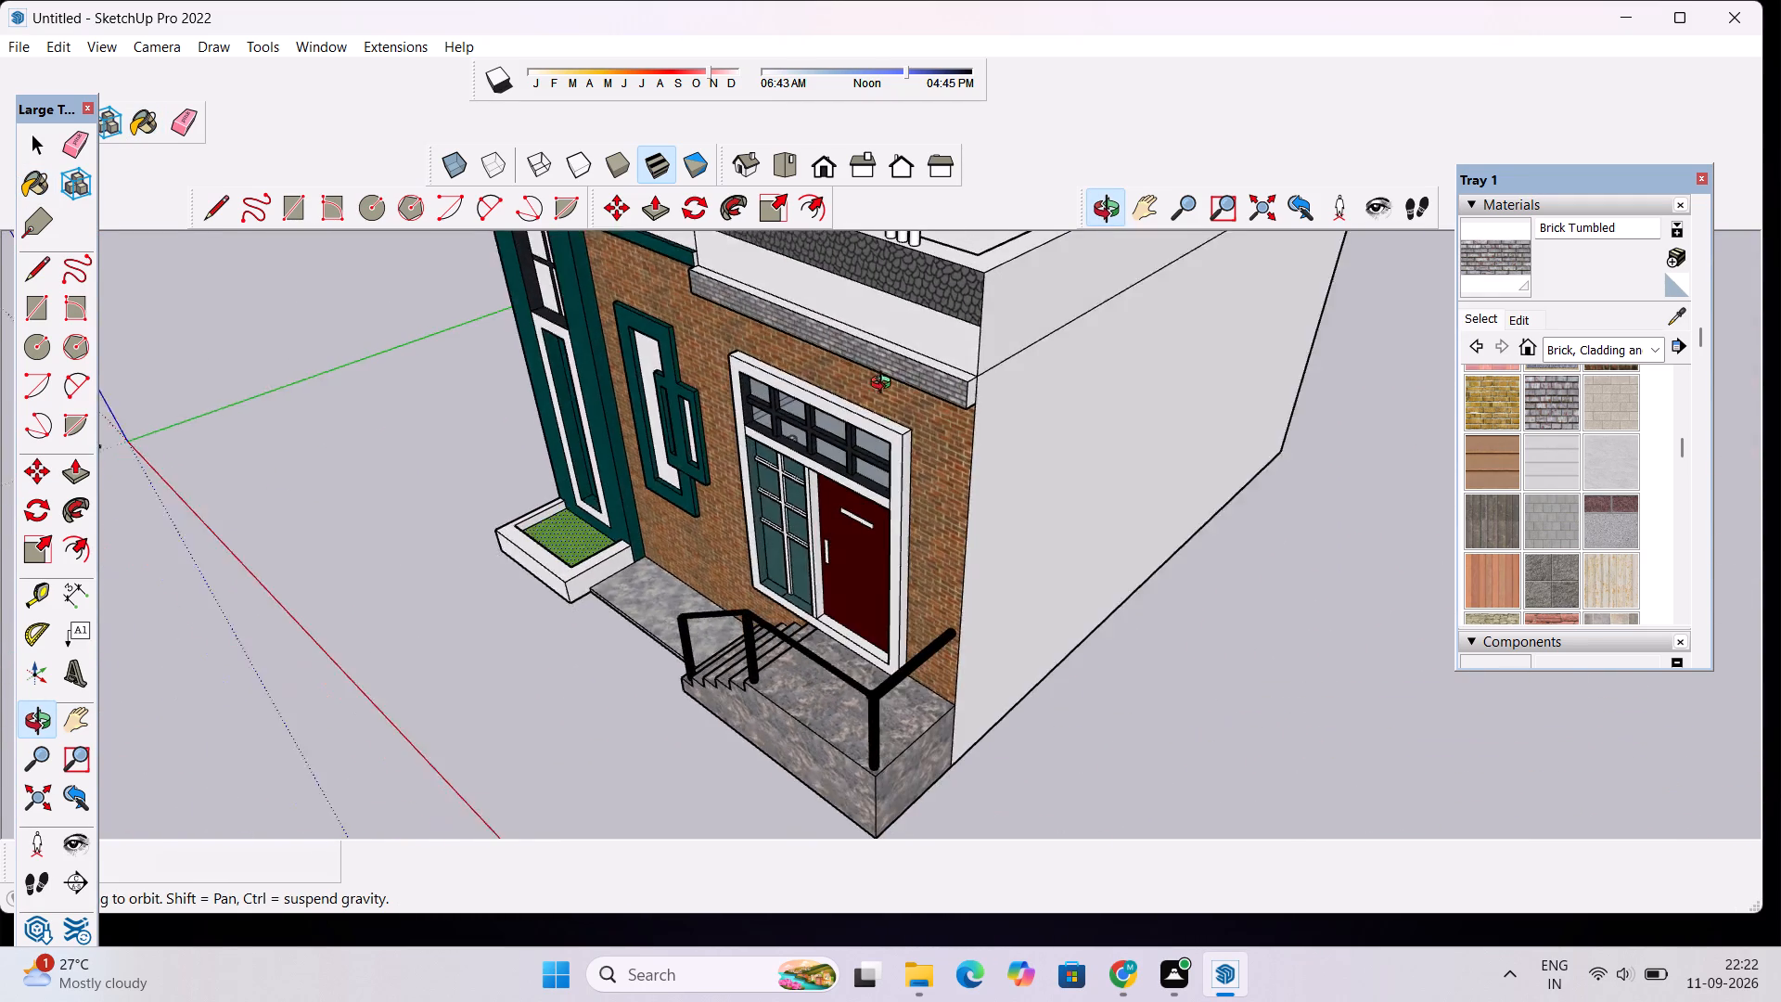
left_click_drag(885, 385, 834, 384)
left_click_drag(778, 380, 1081, 285)
scroll(1066, 376, "down", 8)
left_click_drag(954, 430, 954, 340)
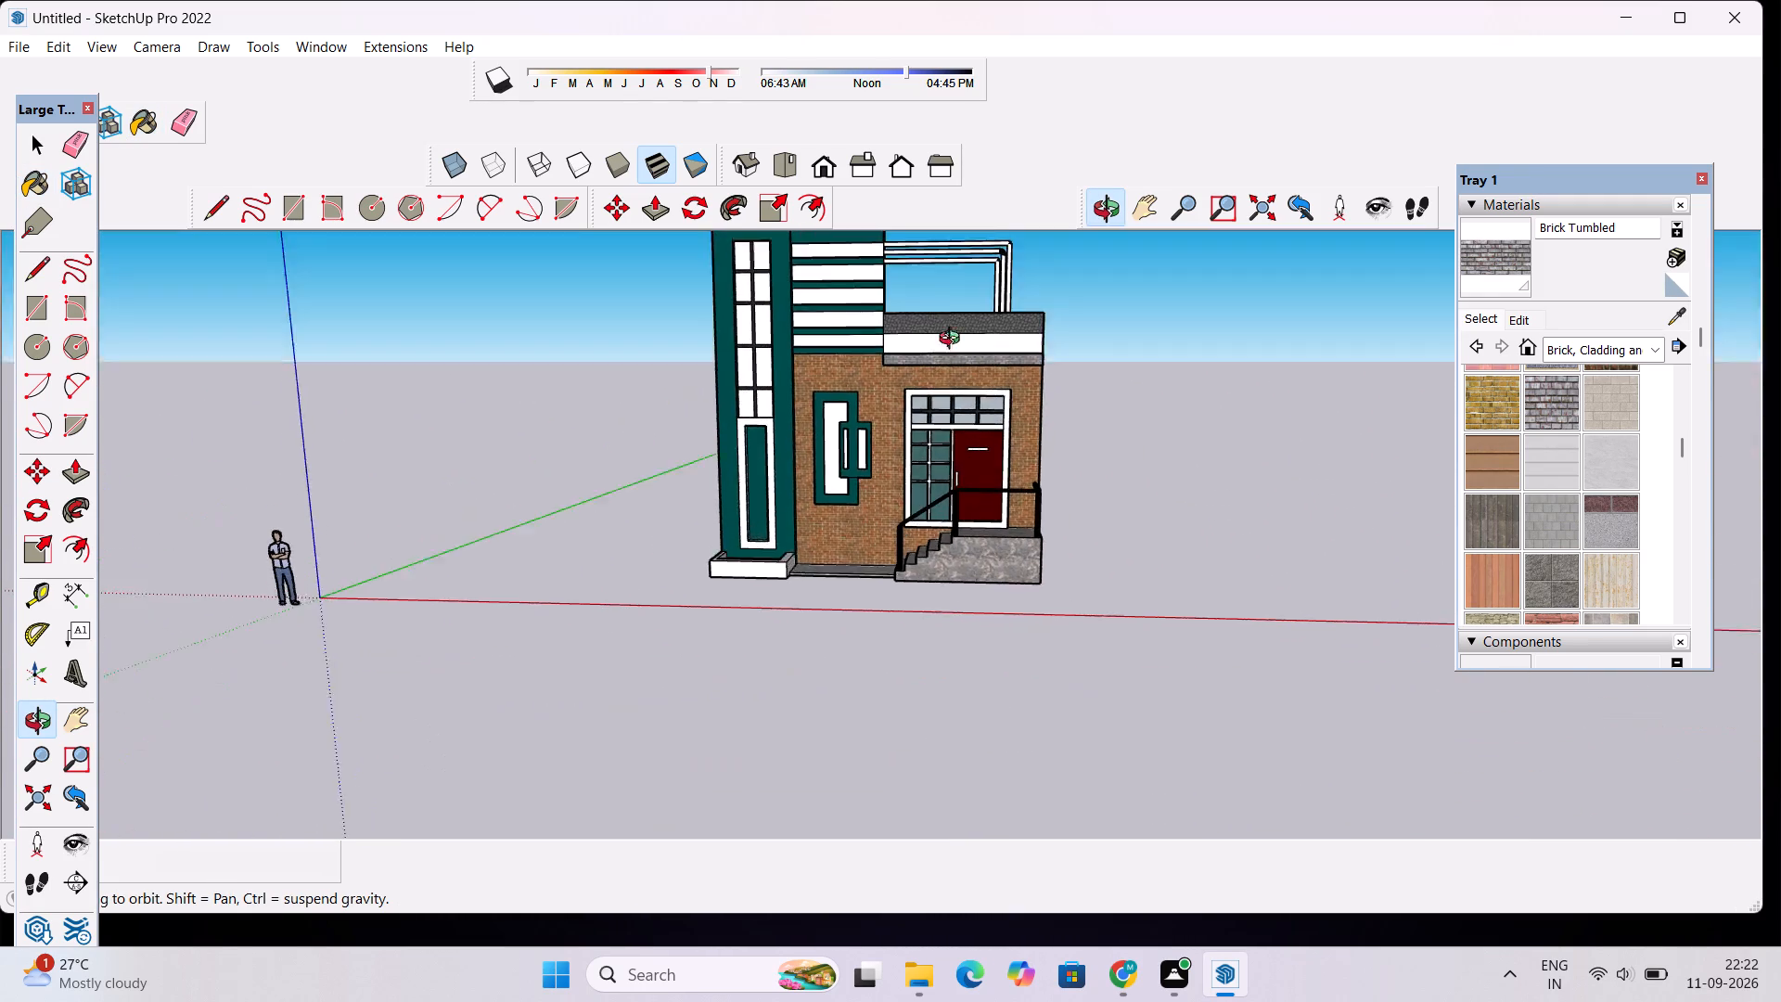
left_click_drag(954, 340, 956, 224)
scroll(959, 376, "down", 4)
left_click_drag(956, 369, 953, 480)
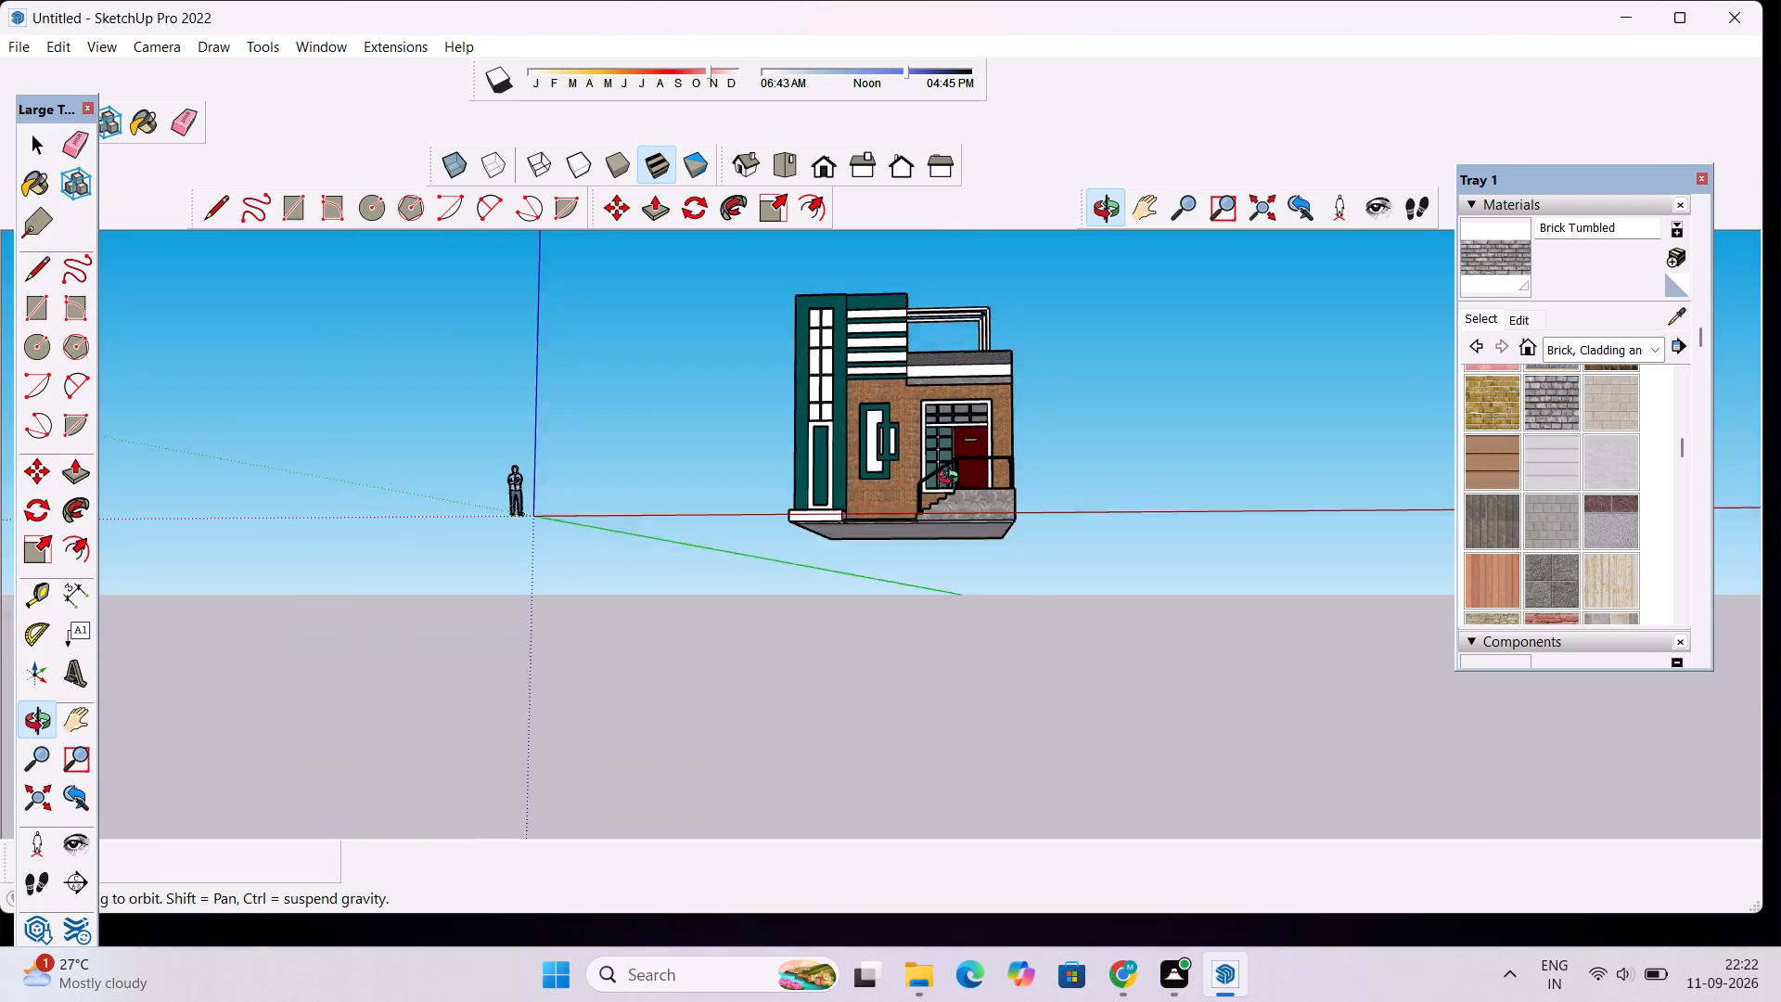
left_click_drag(953, 480, 948, 546)
scroll(947, 372, "up", 14)
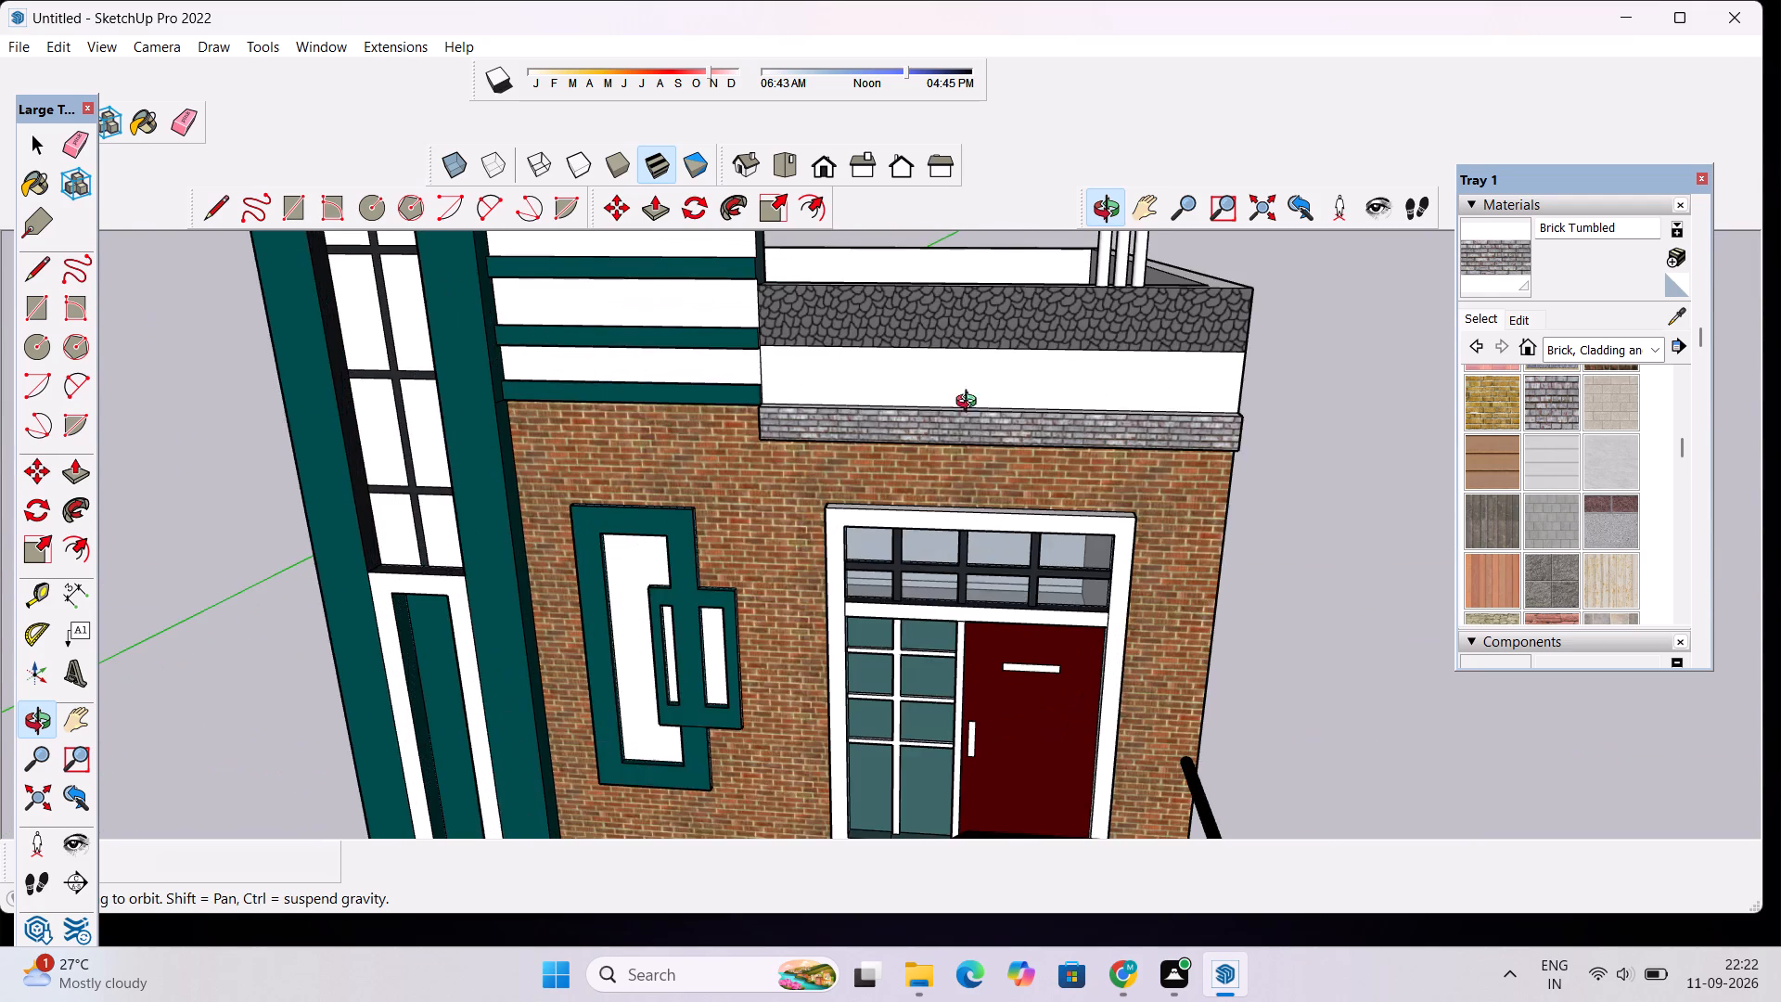
Paint the ledge's end face nearest the teal pillar and its underside with Brick Tumbled.
left_click_drag(960, 432, 1305, 238)
left_click(1497, 269)
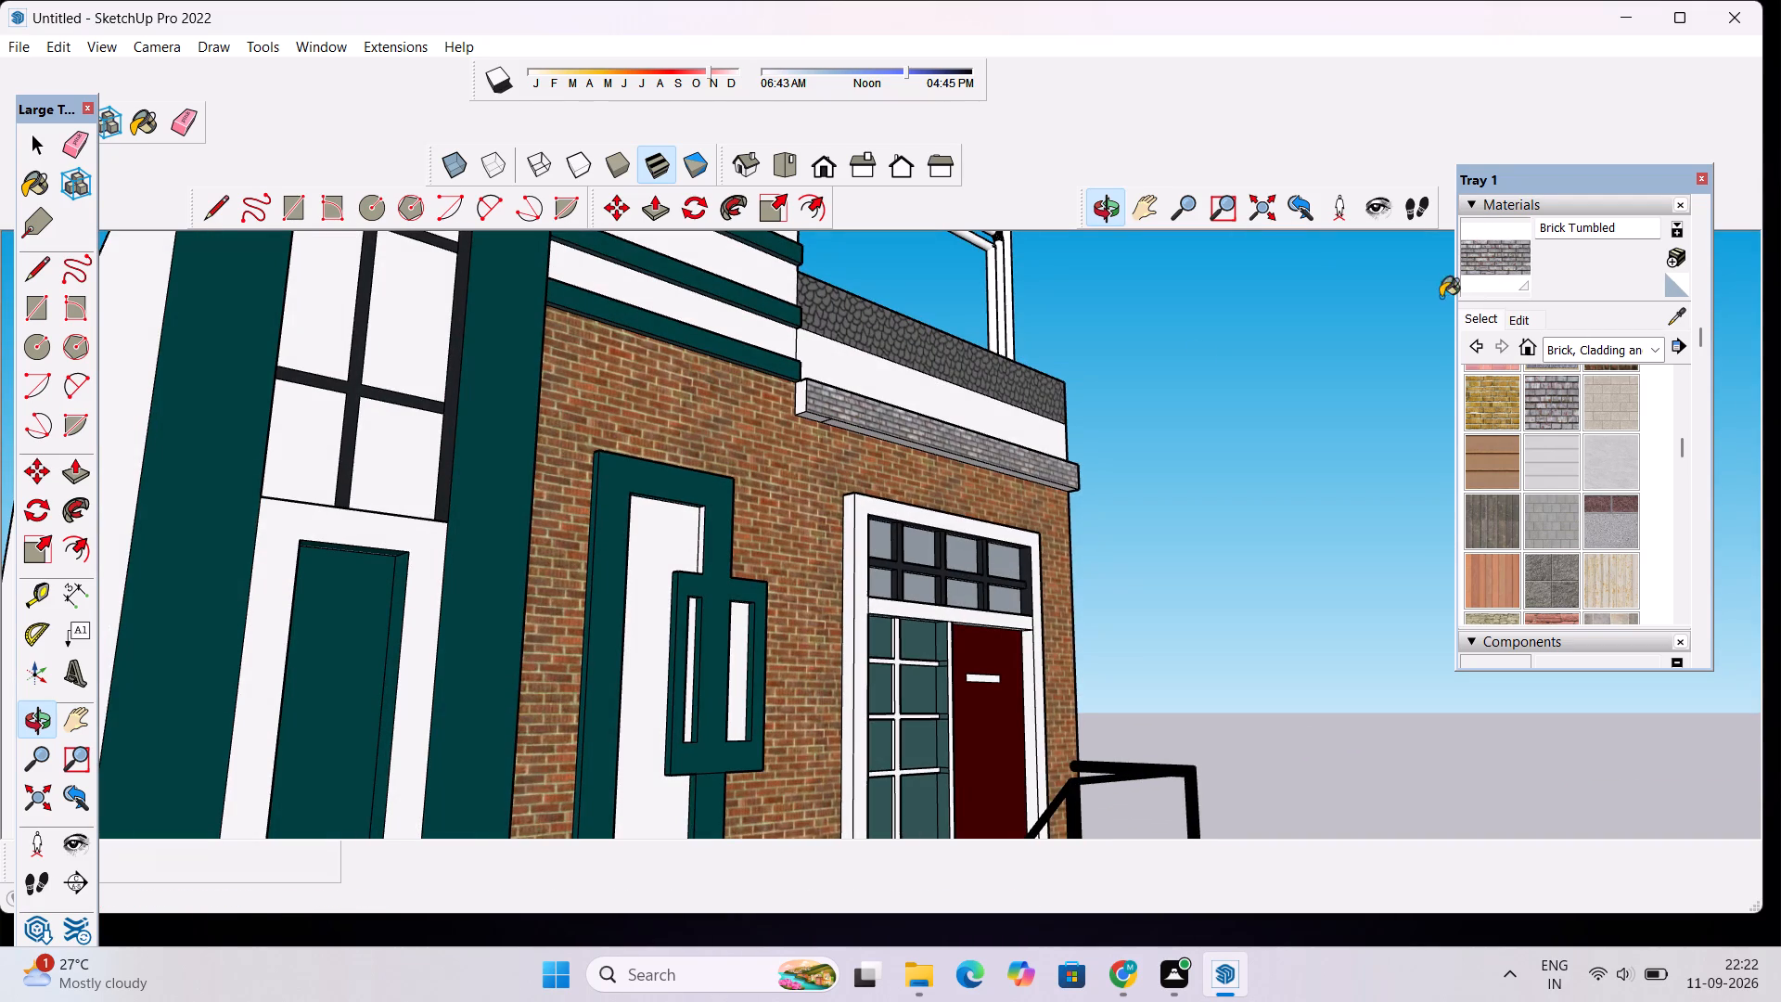
scroll(733, 405, "up", 9)
left_click(842, 394)
scroll(887, 436, "up", 7)
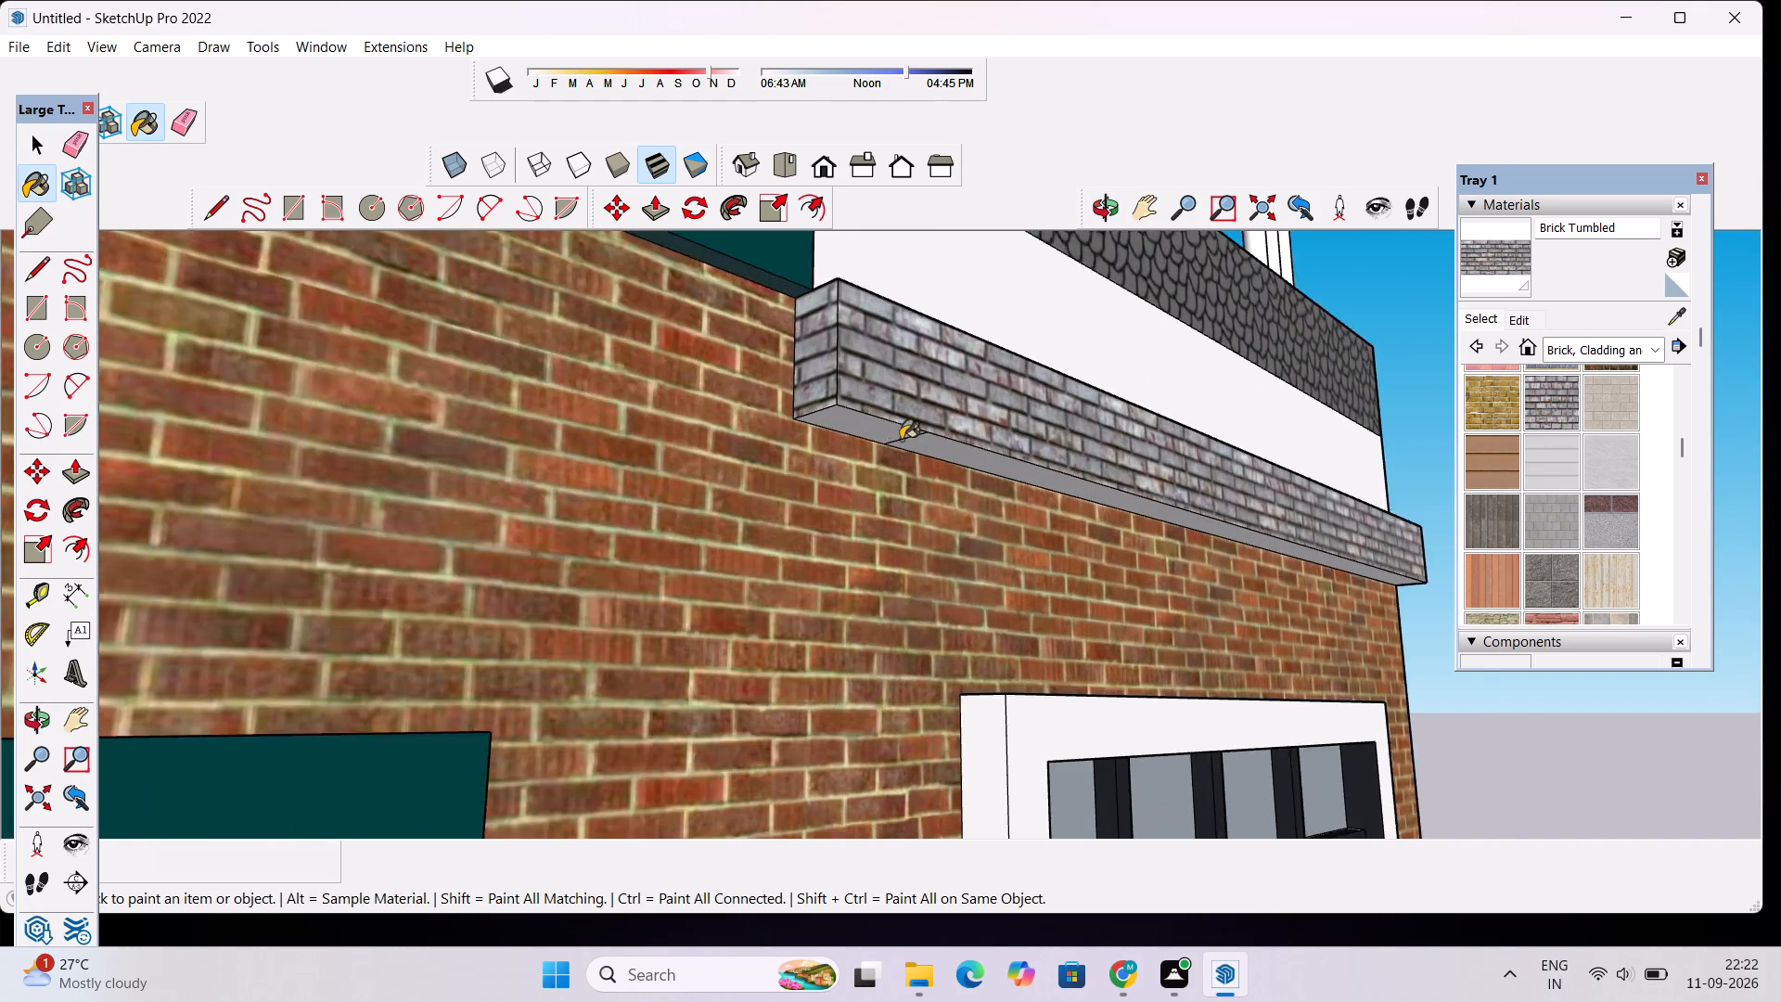
scroll(901, 440, "up", 2)
key("e")
left_click(910, 440)
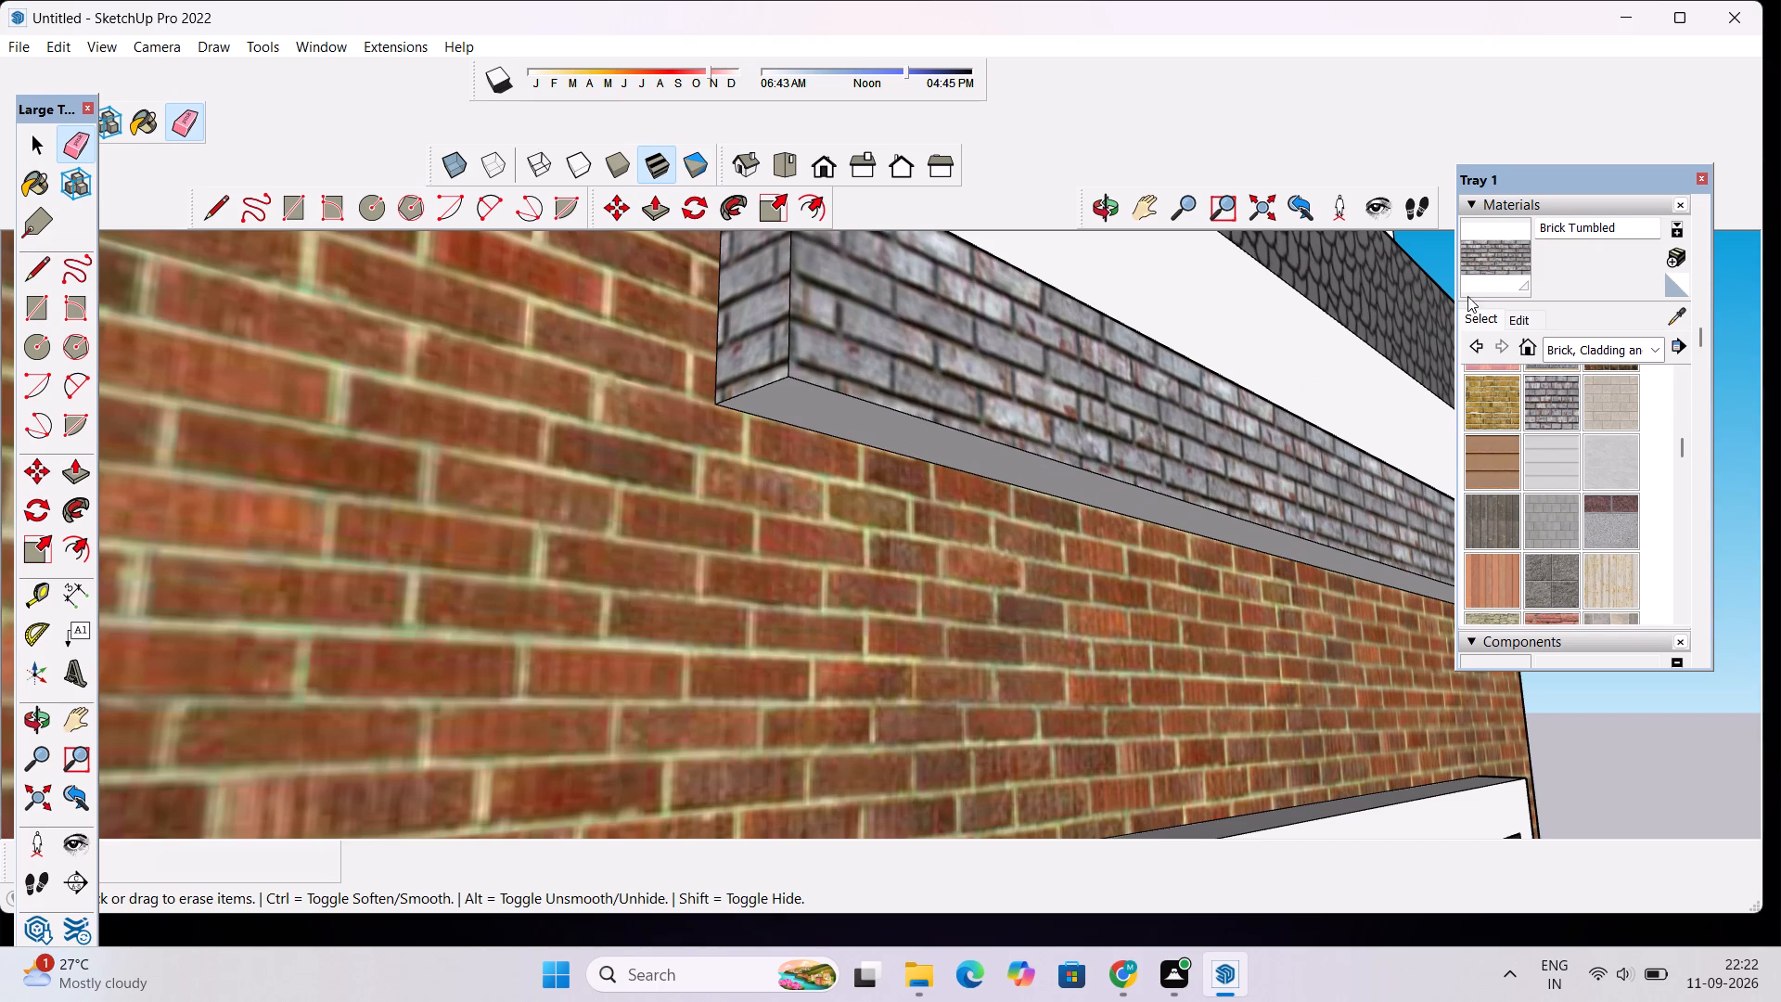
left_click(1485, 266)
left_click(1144, 505)
scroll(1147, 486, "down", 5)
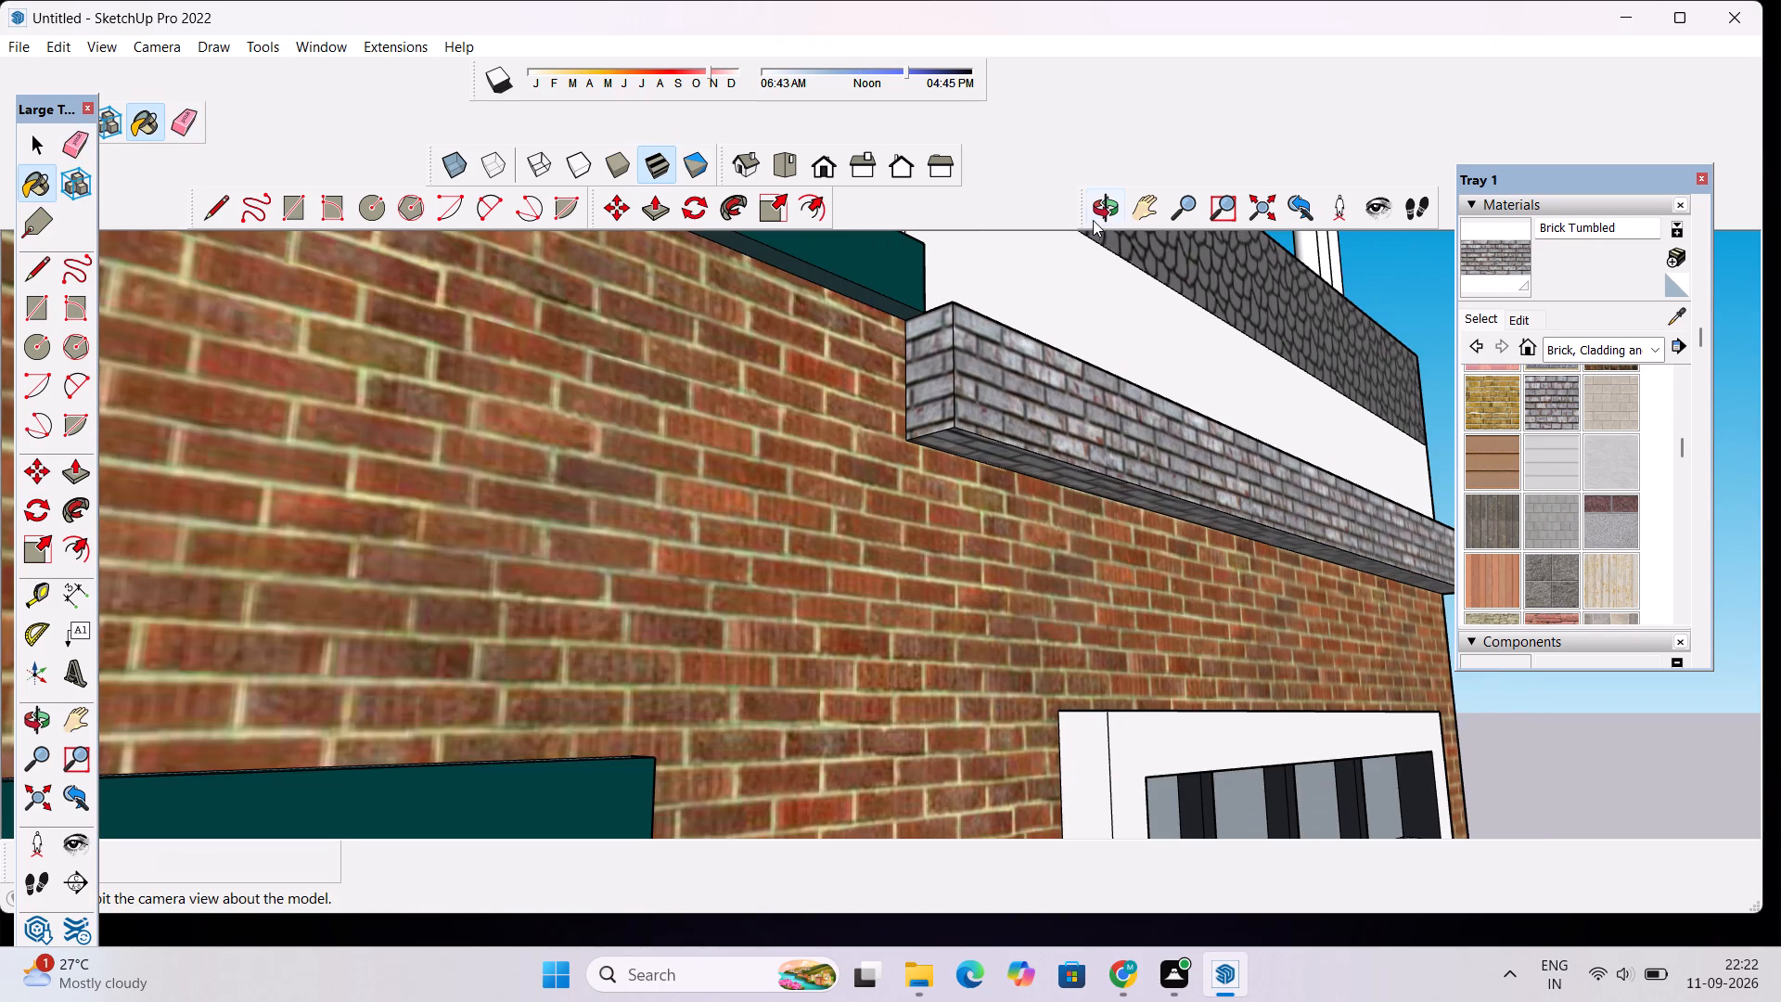
Paint the top face of the ledge above the door with Brick Tumbled.
left_click(1096, 216)
left_click_drag(1121, 302, 942, 584)
scroll(911, 512, "down", 5)
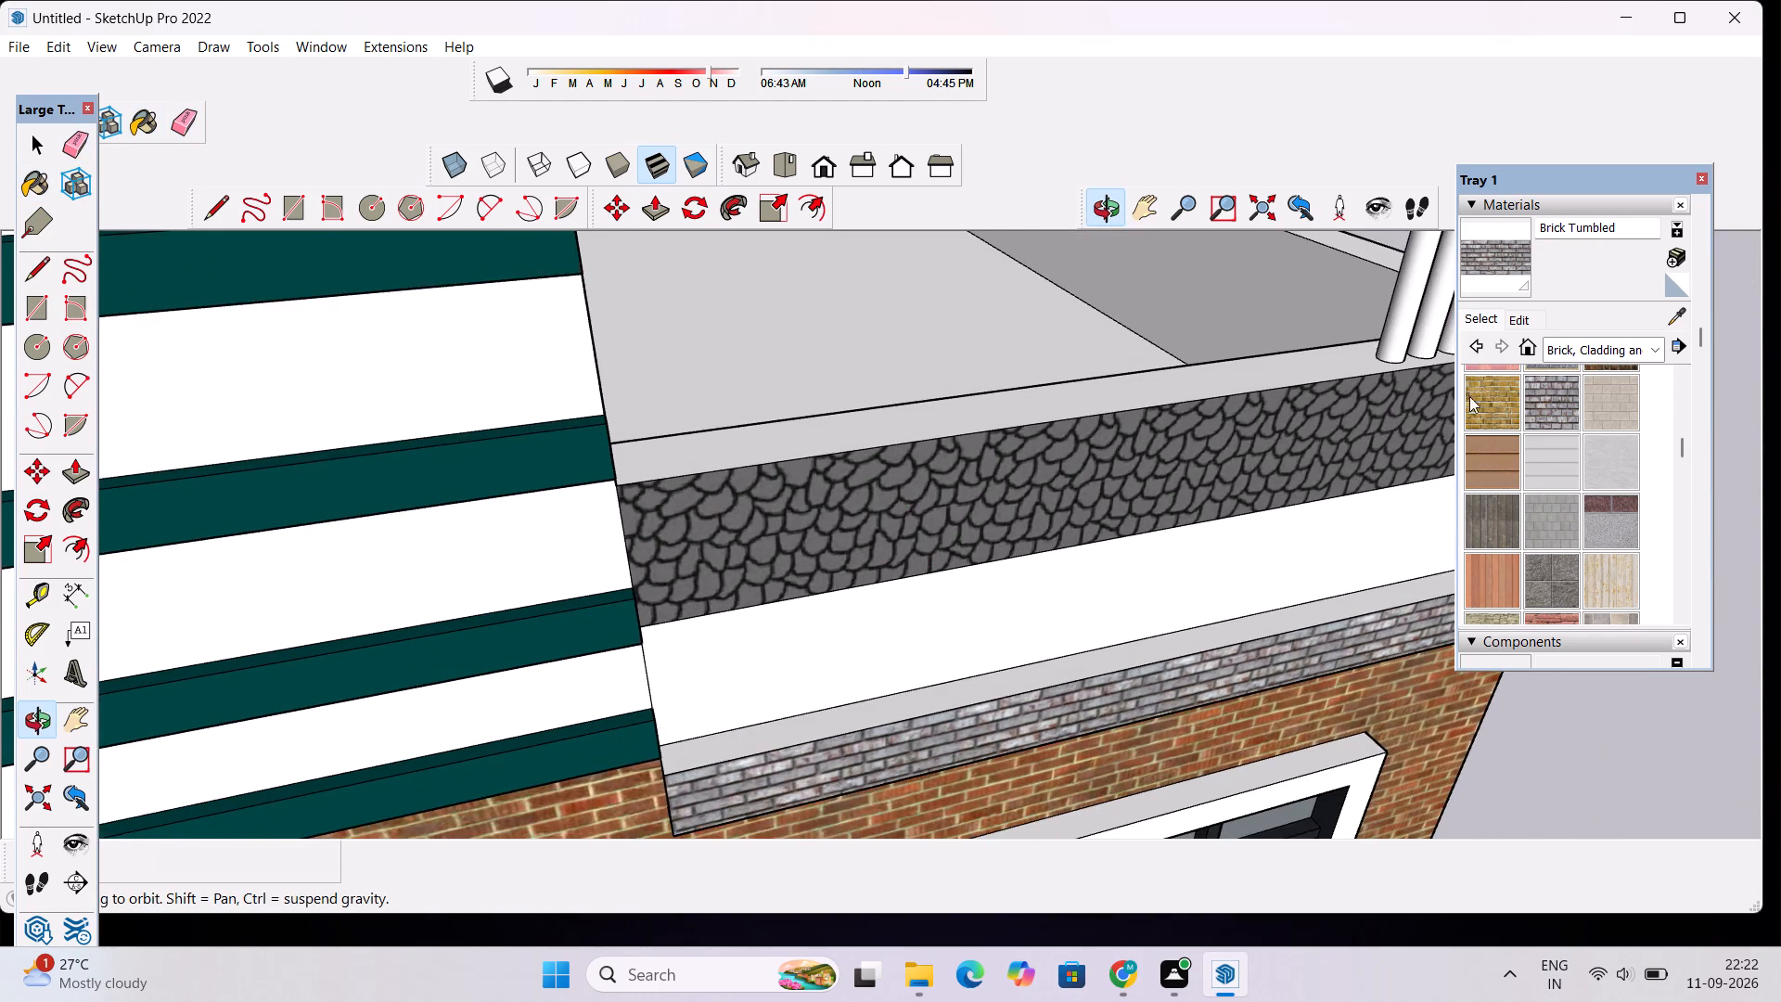
left_click(1498, 272)
scroll(1312, 584, "up", 3)
left_click(1299, 596)
scroll(1280, 597, "down", 3)
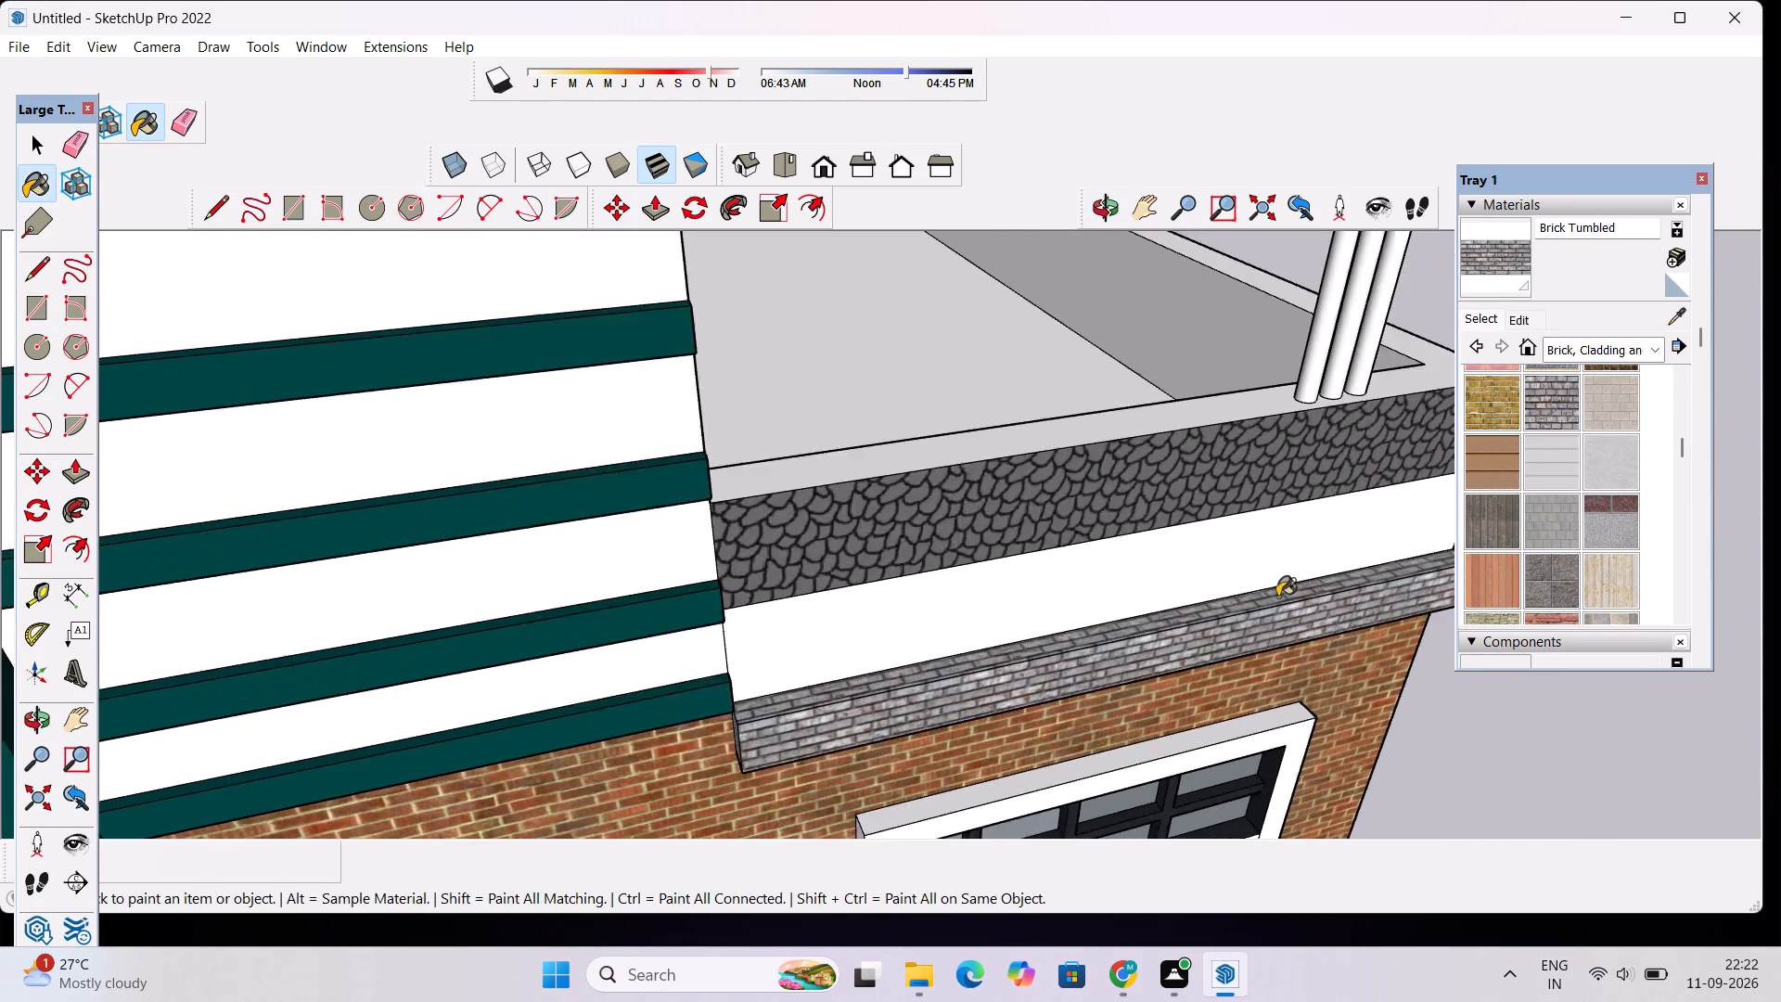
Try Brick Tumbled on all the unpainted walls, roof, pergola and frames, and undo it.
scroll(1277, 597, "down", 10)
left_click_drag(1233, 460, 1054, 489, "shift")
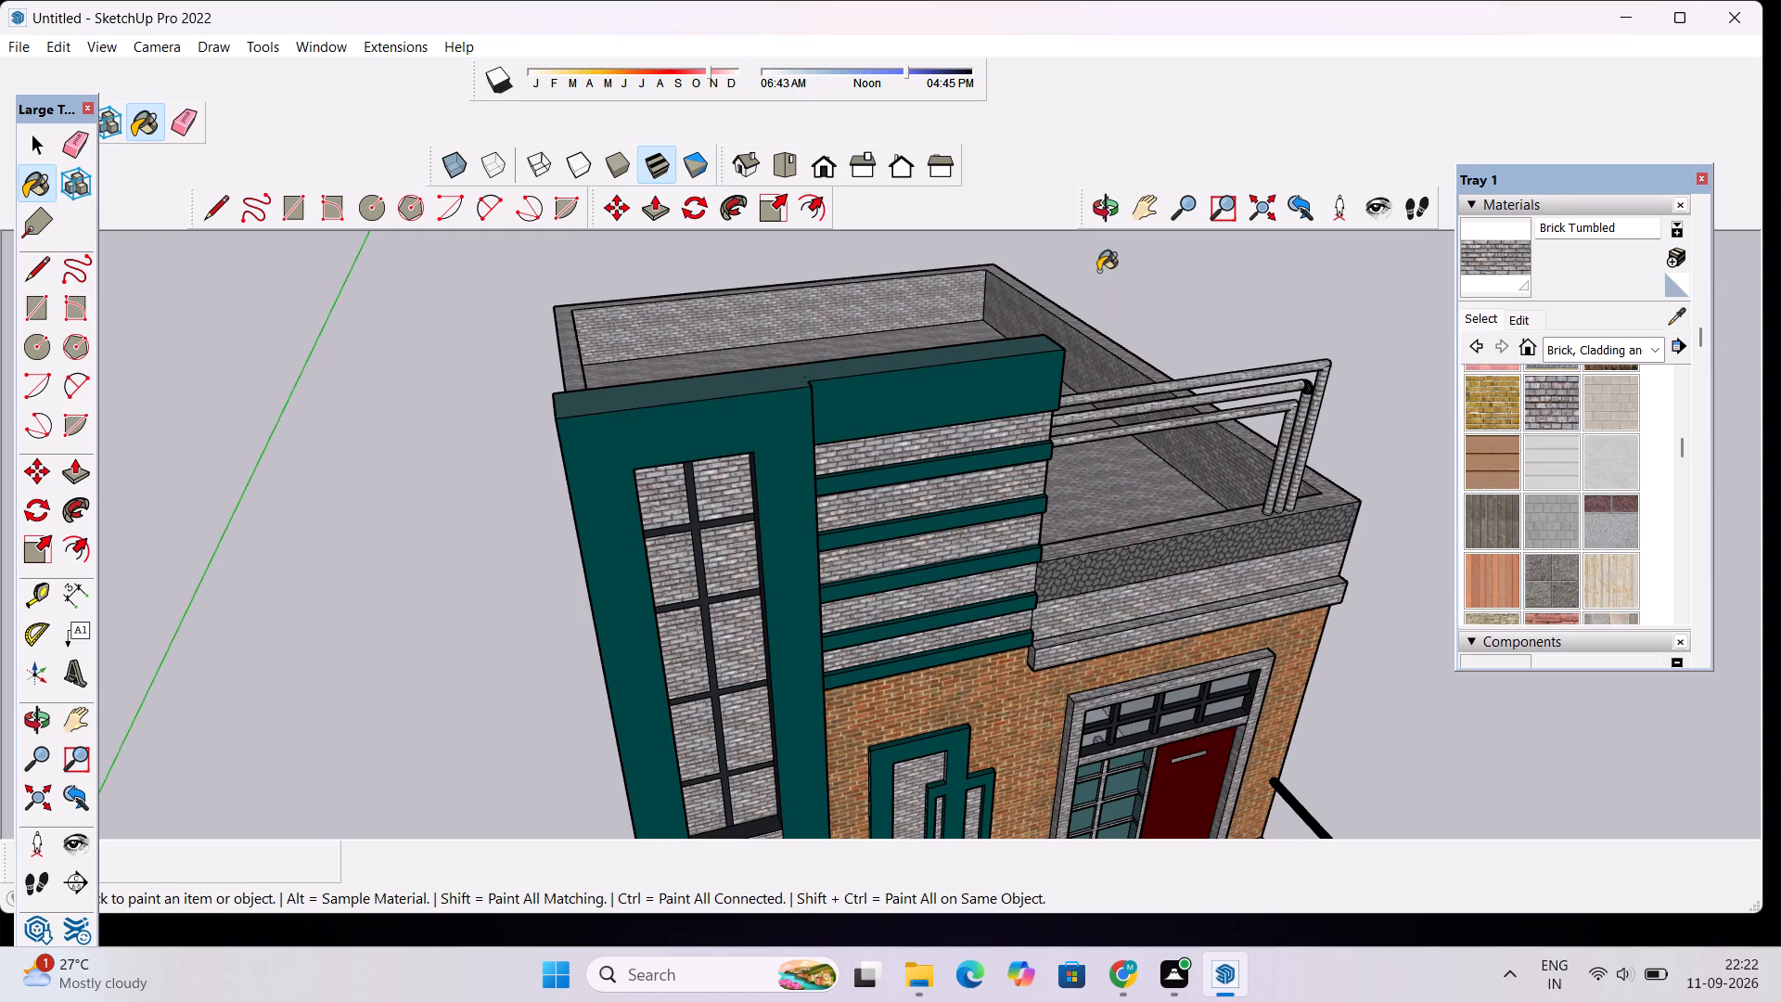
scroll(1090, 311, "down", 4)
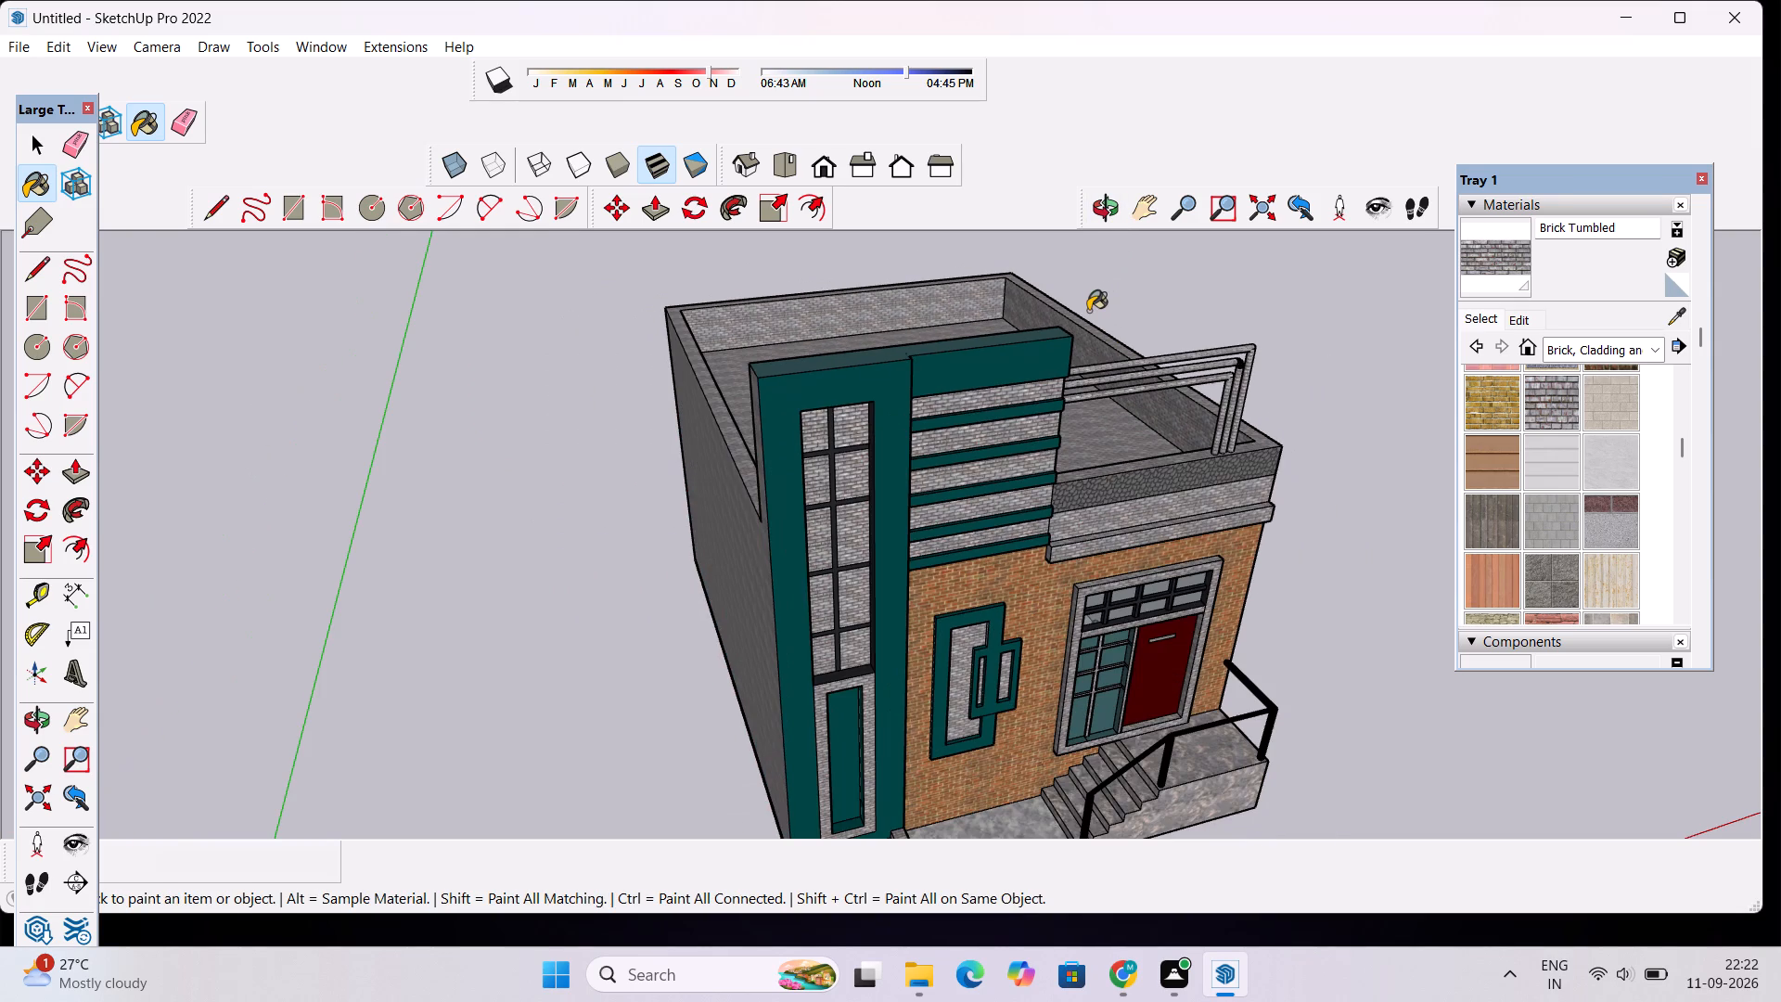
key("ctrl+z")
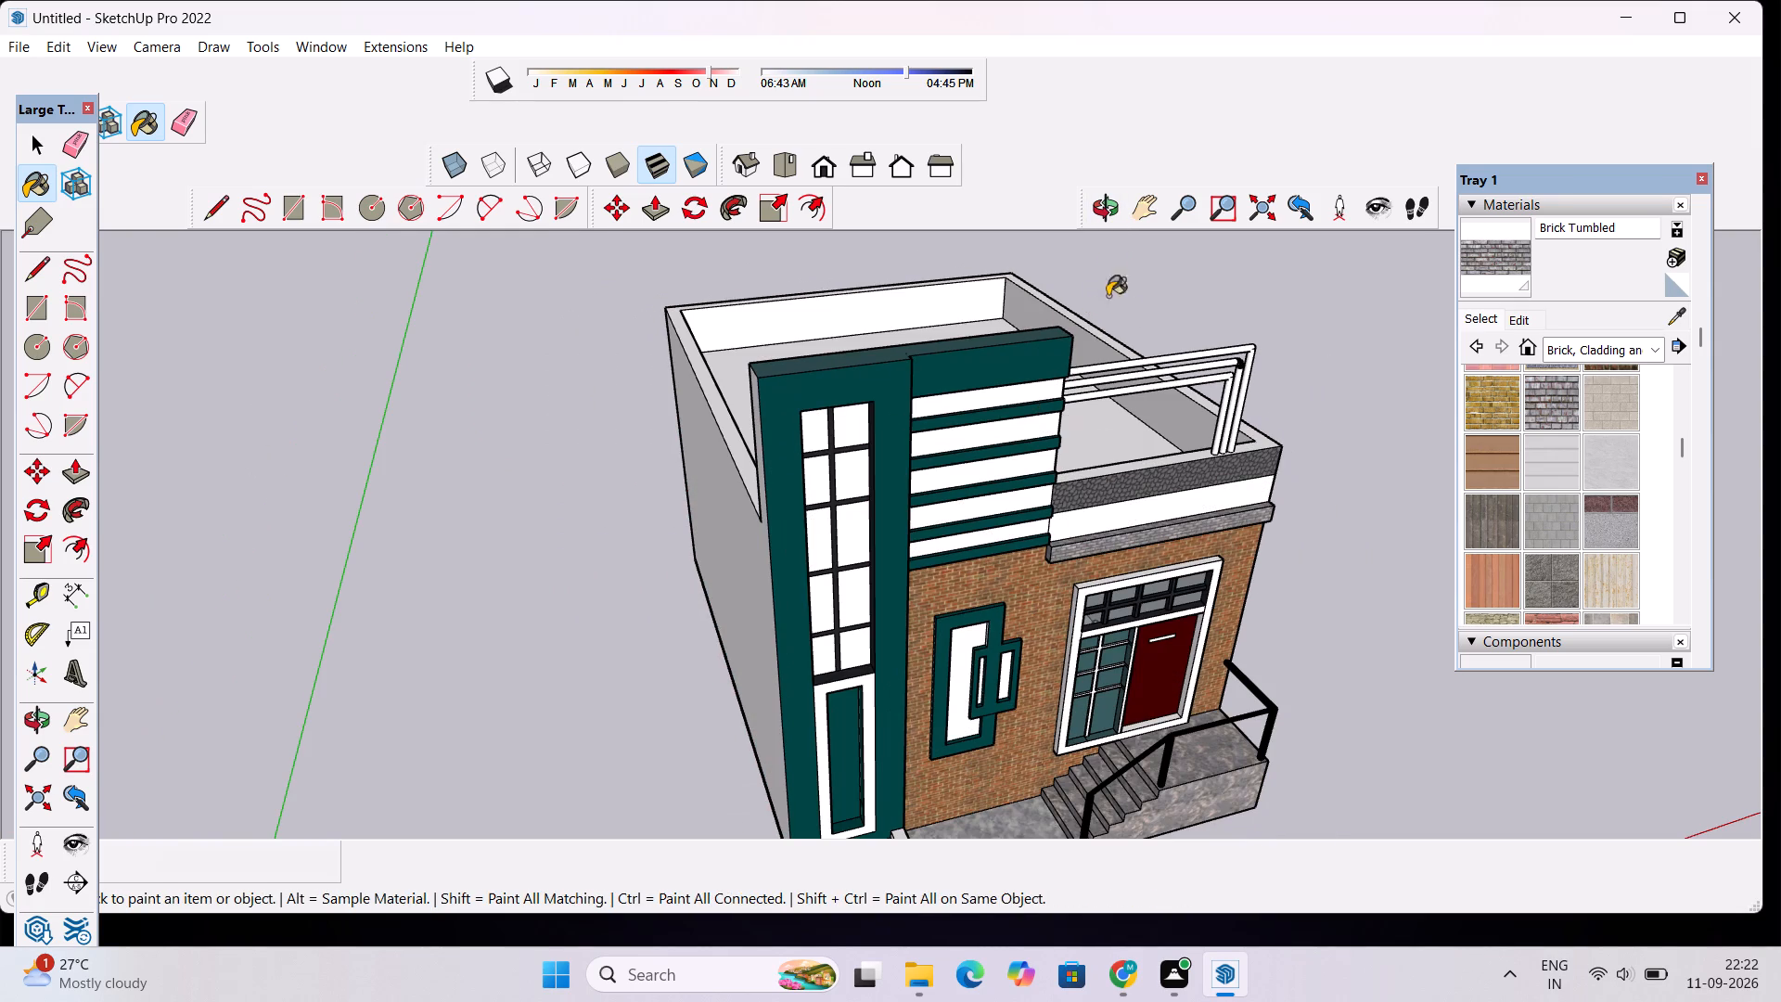
Paint the ledge's end face at the outer corner of the house with Brick Tumbled.
left_click(1104, 209)
left_click_drag(1254, 513, 681, 412)
left_click_drag(1082, 676, 1026, 640)
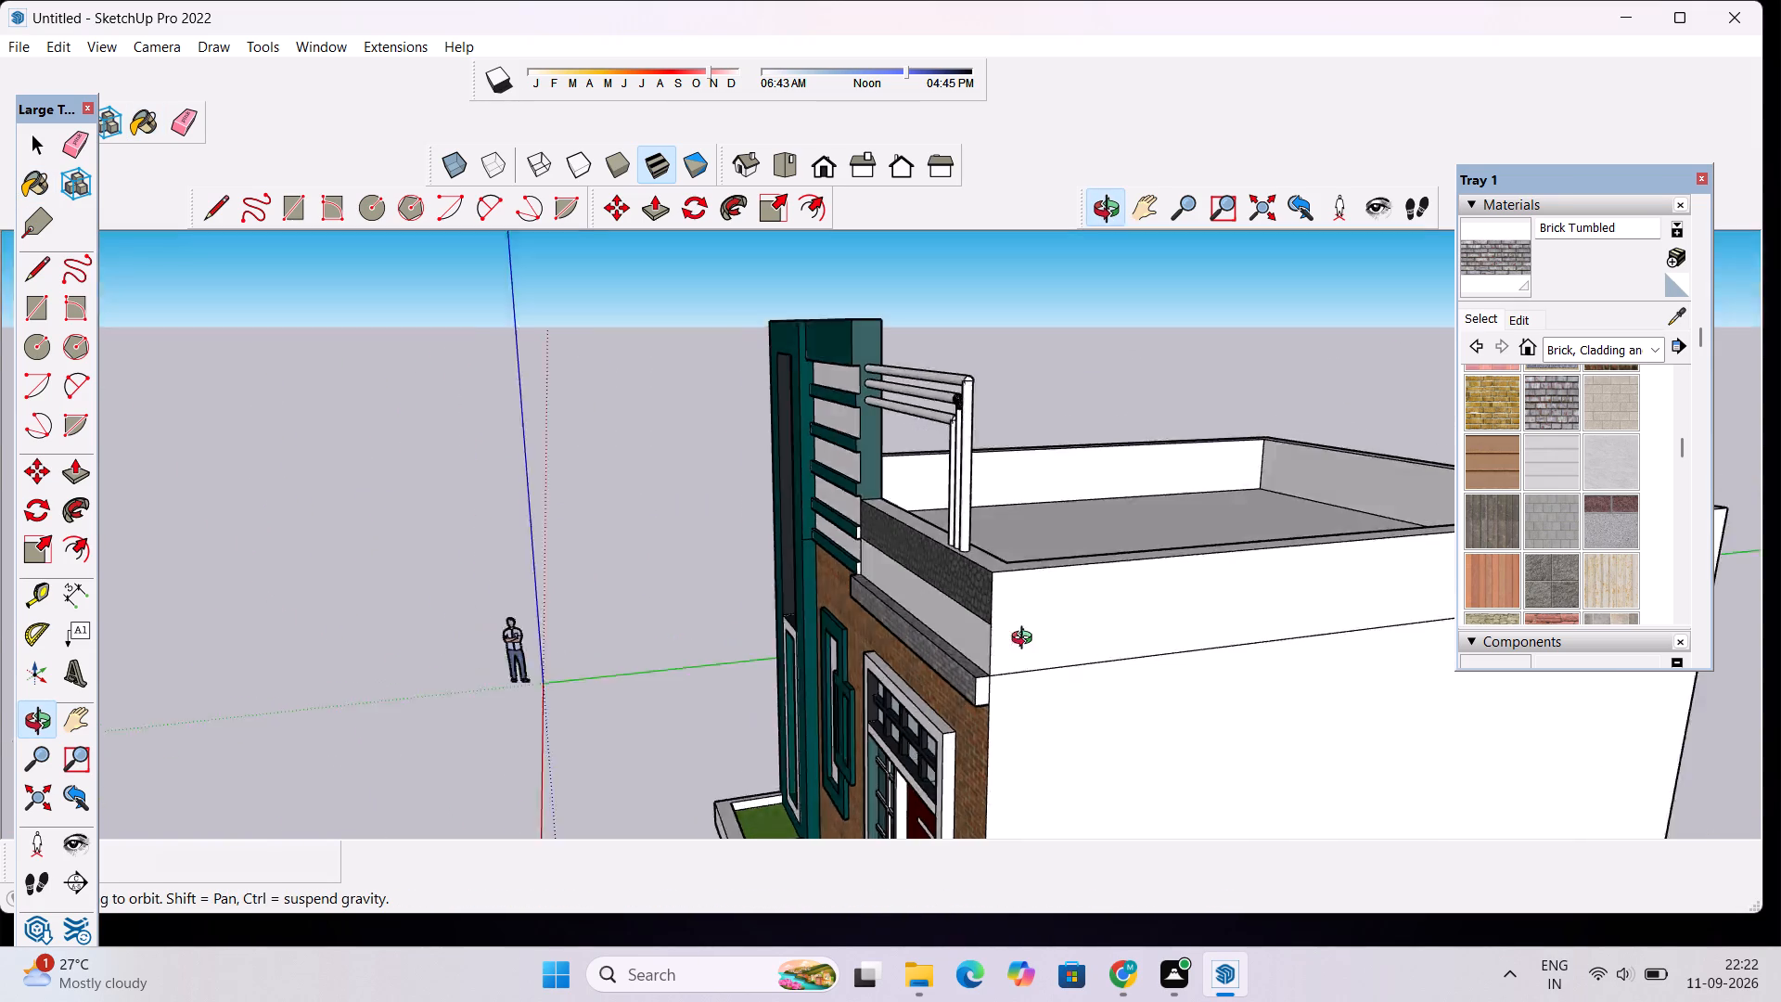
left_click_drag(1026, 640, 974, 597)
left_click(1502, 263)
scroll(942, 665, "up", 4)
left_click(927, 651)
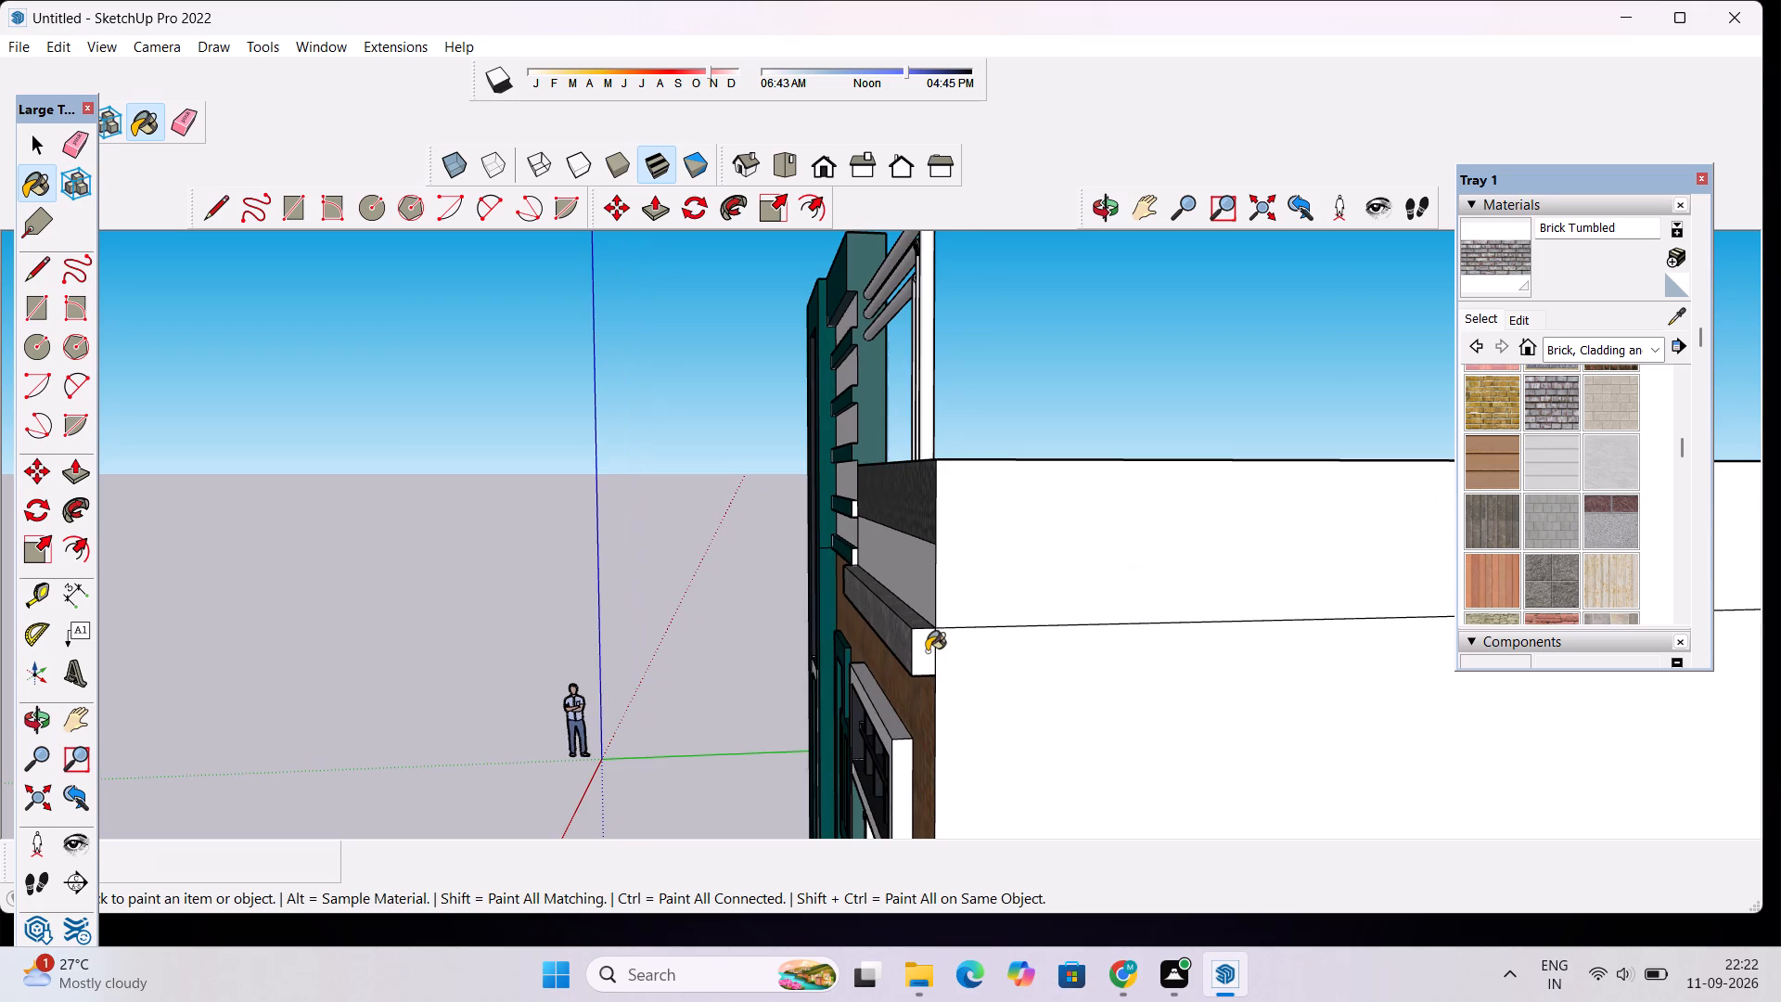
scroll(889, 580, "down", 8)
scroll(888, 586, "up", 8)
scroll(885, 584, "down", 5)
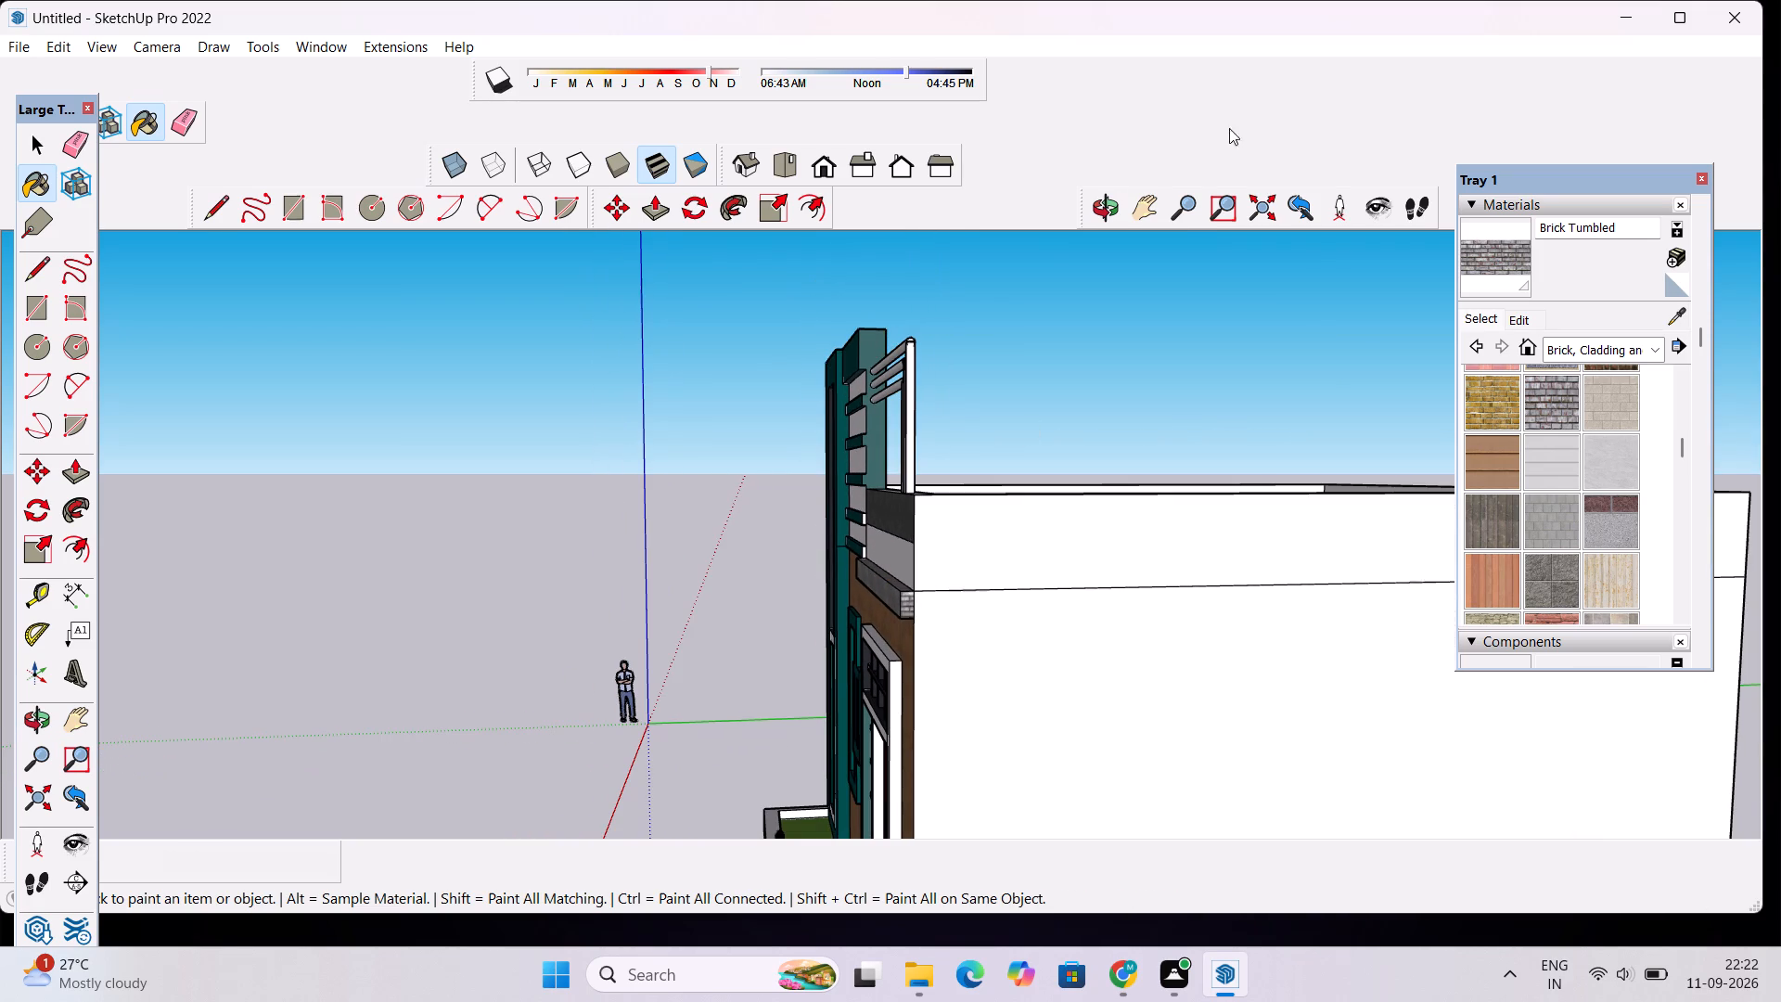
Paint all ten panes of the tall window in the teal pillar with Translucent Glass Gray from Glass and Mirrors.
left_click(1108, 201)
left_click_drag(1047, 275, 1261, 355)
scroll(893, 496, "down", 3)
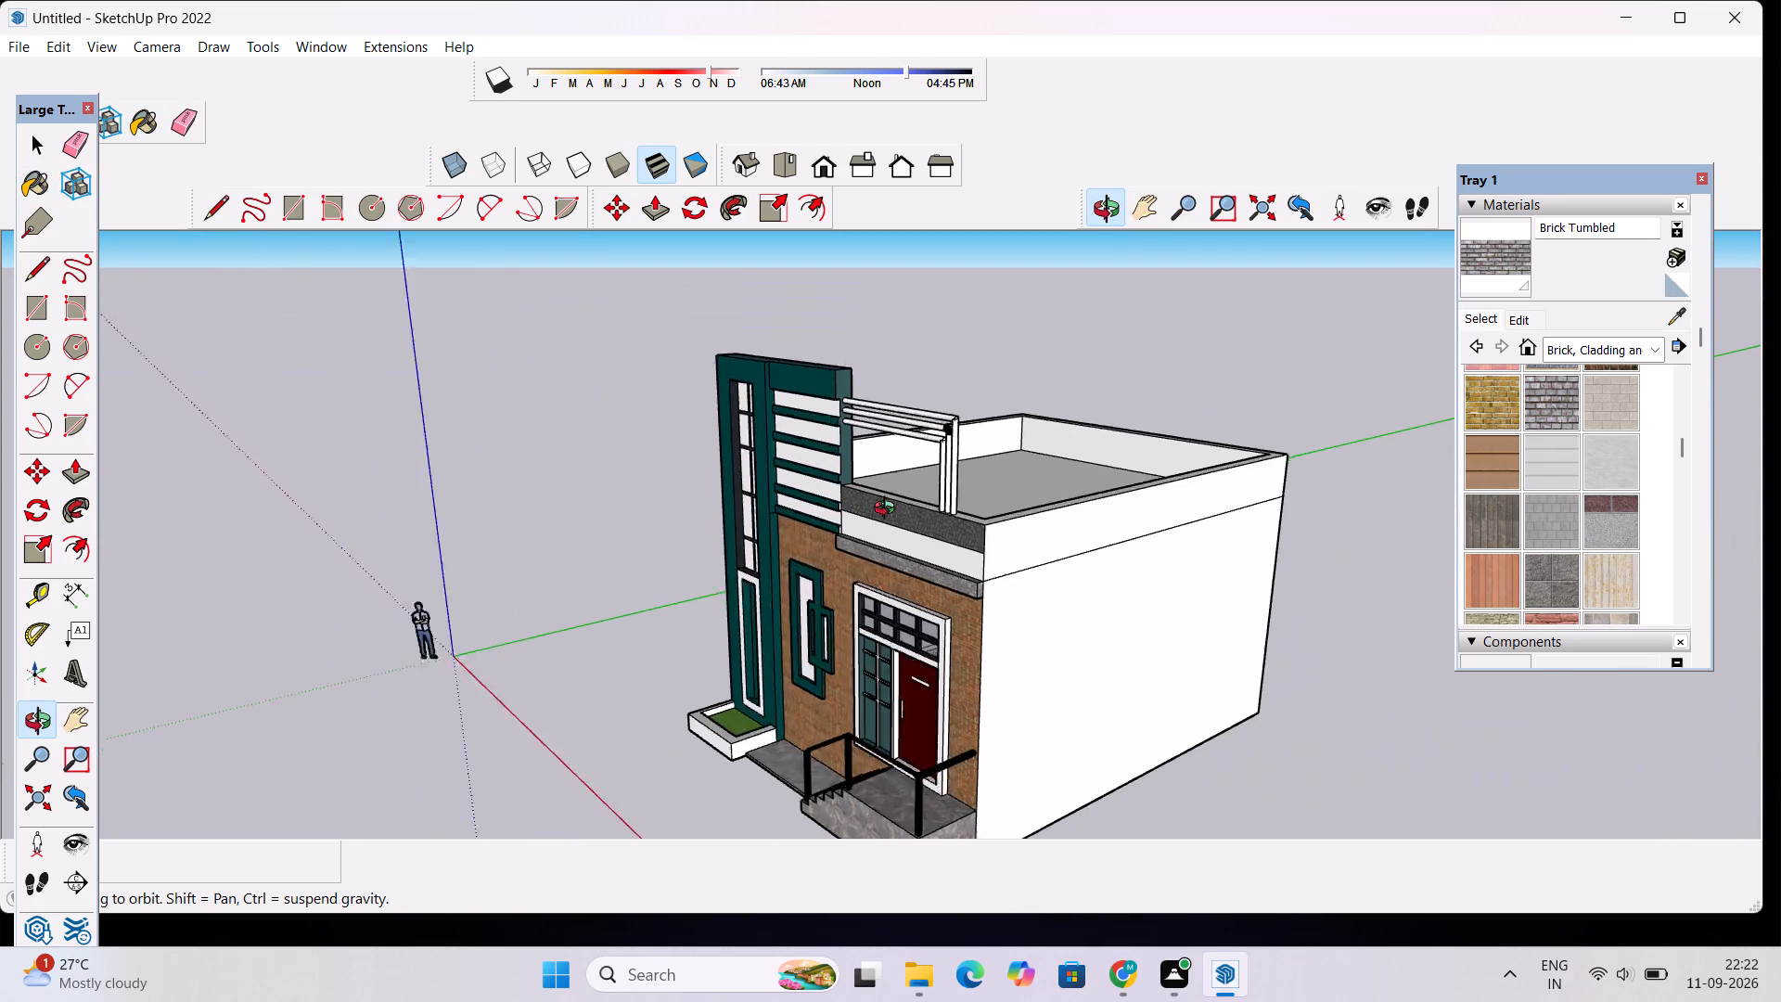
scroll(889, 510, "down", 2)
scroll(742, 521, "up", 4)
left_click_drag(726, 535, 1057, 512)
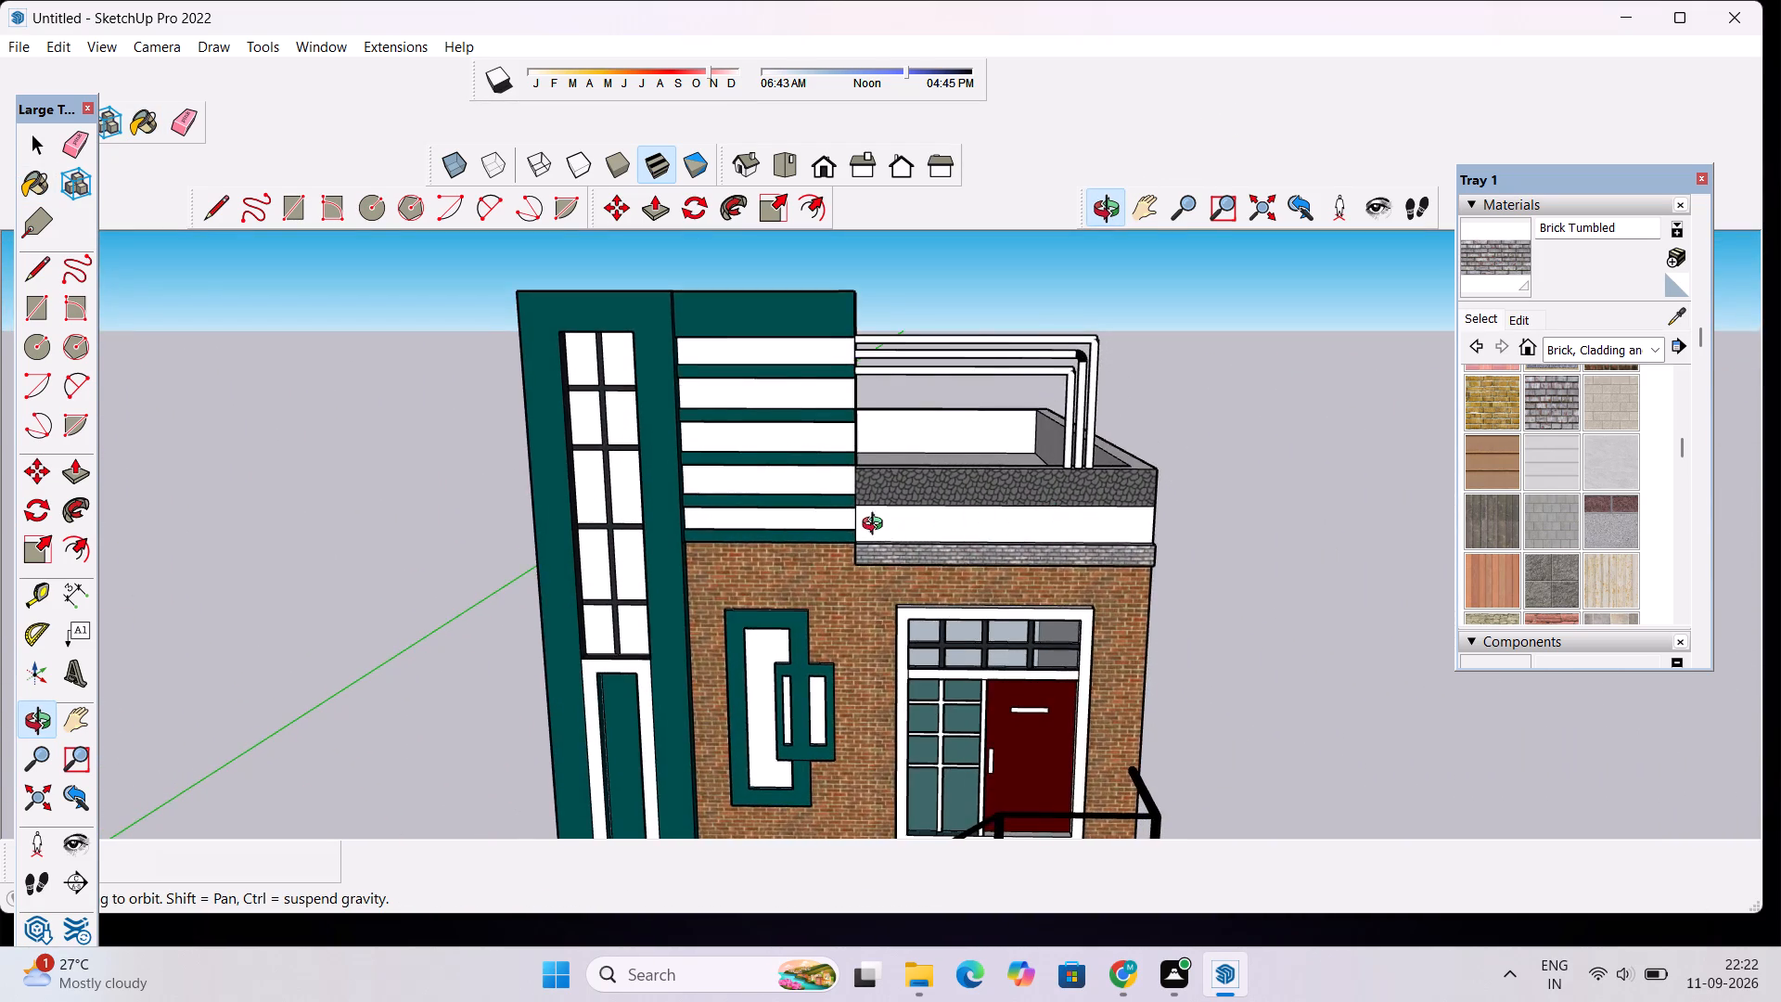
scroll(894, 526, "down", 7)
left_click(1654, 346)
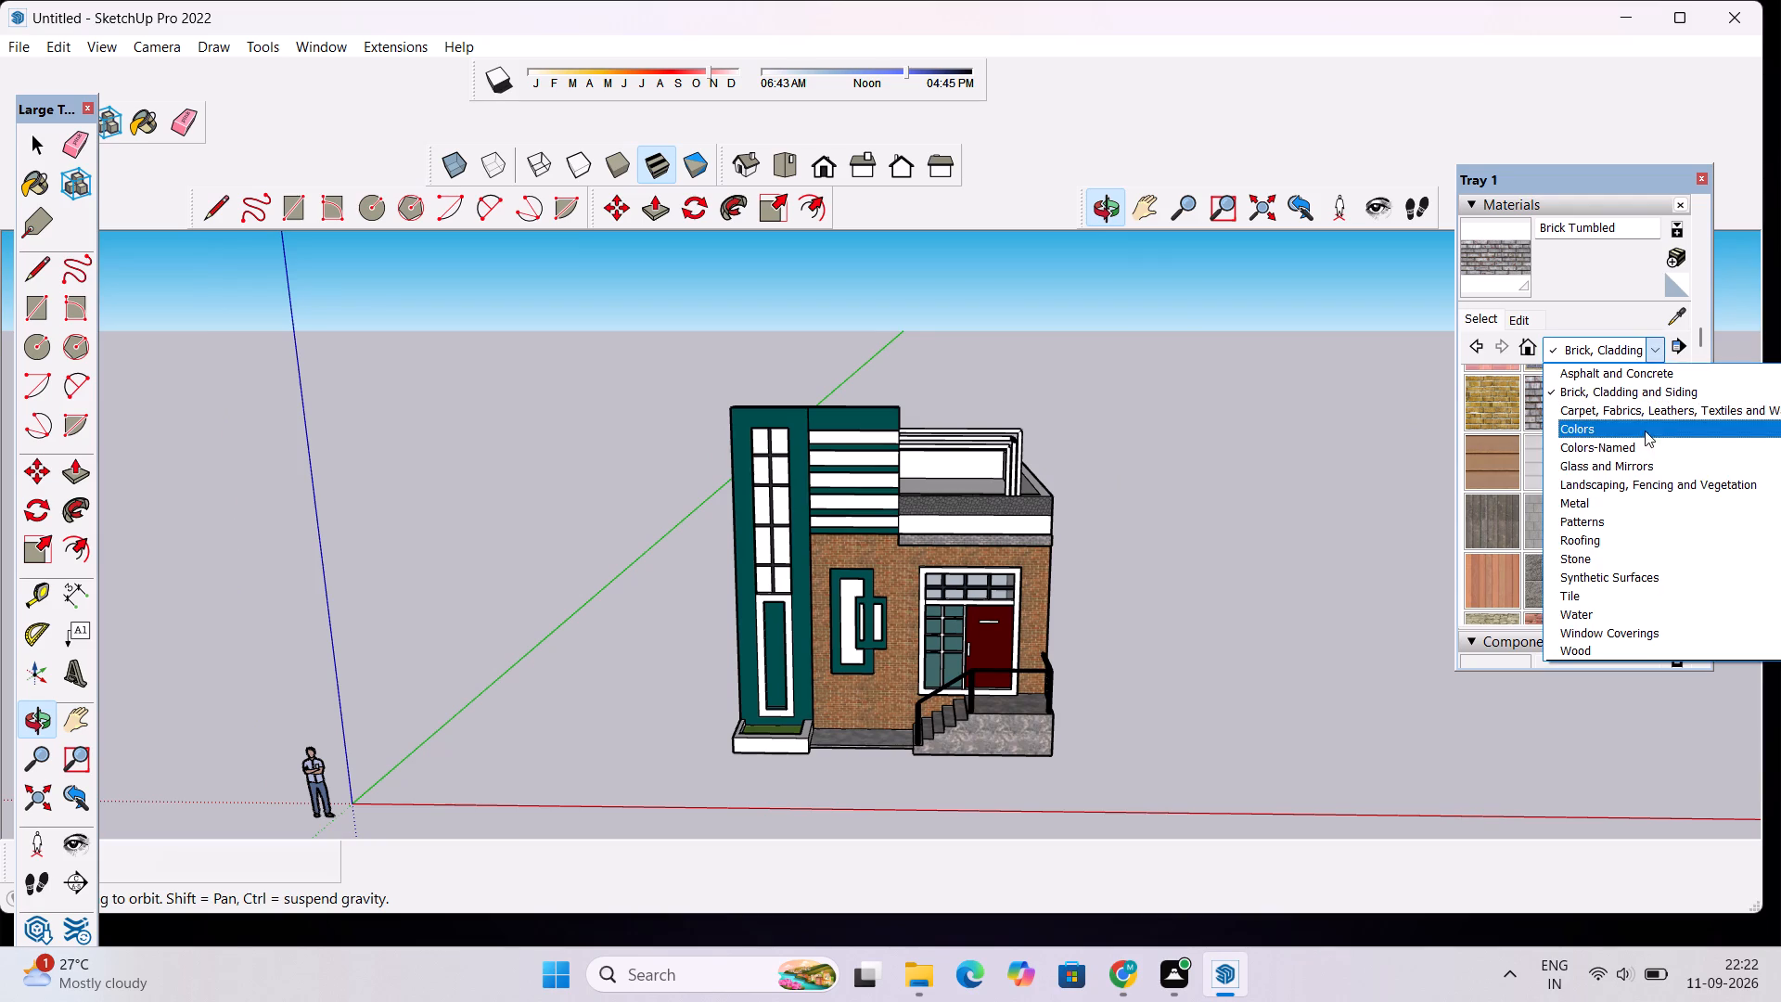
left_click(1634, 468)
left_click(1560, 521)
scroll(768, 456, "up", 15)
left_click(796, 348)
left_click(723, 340)
left_click(733, 414)
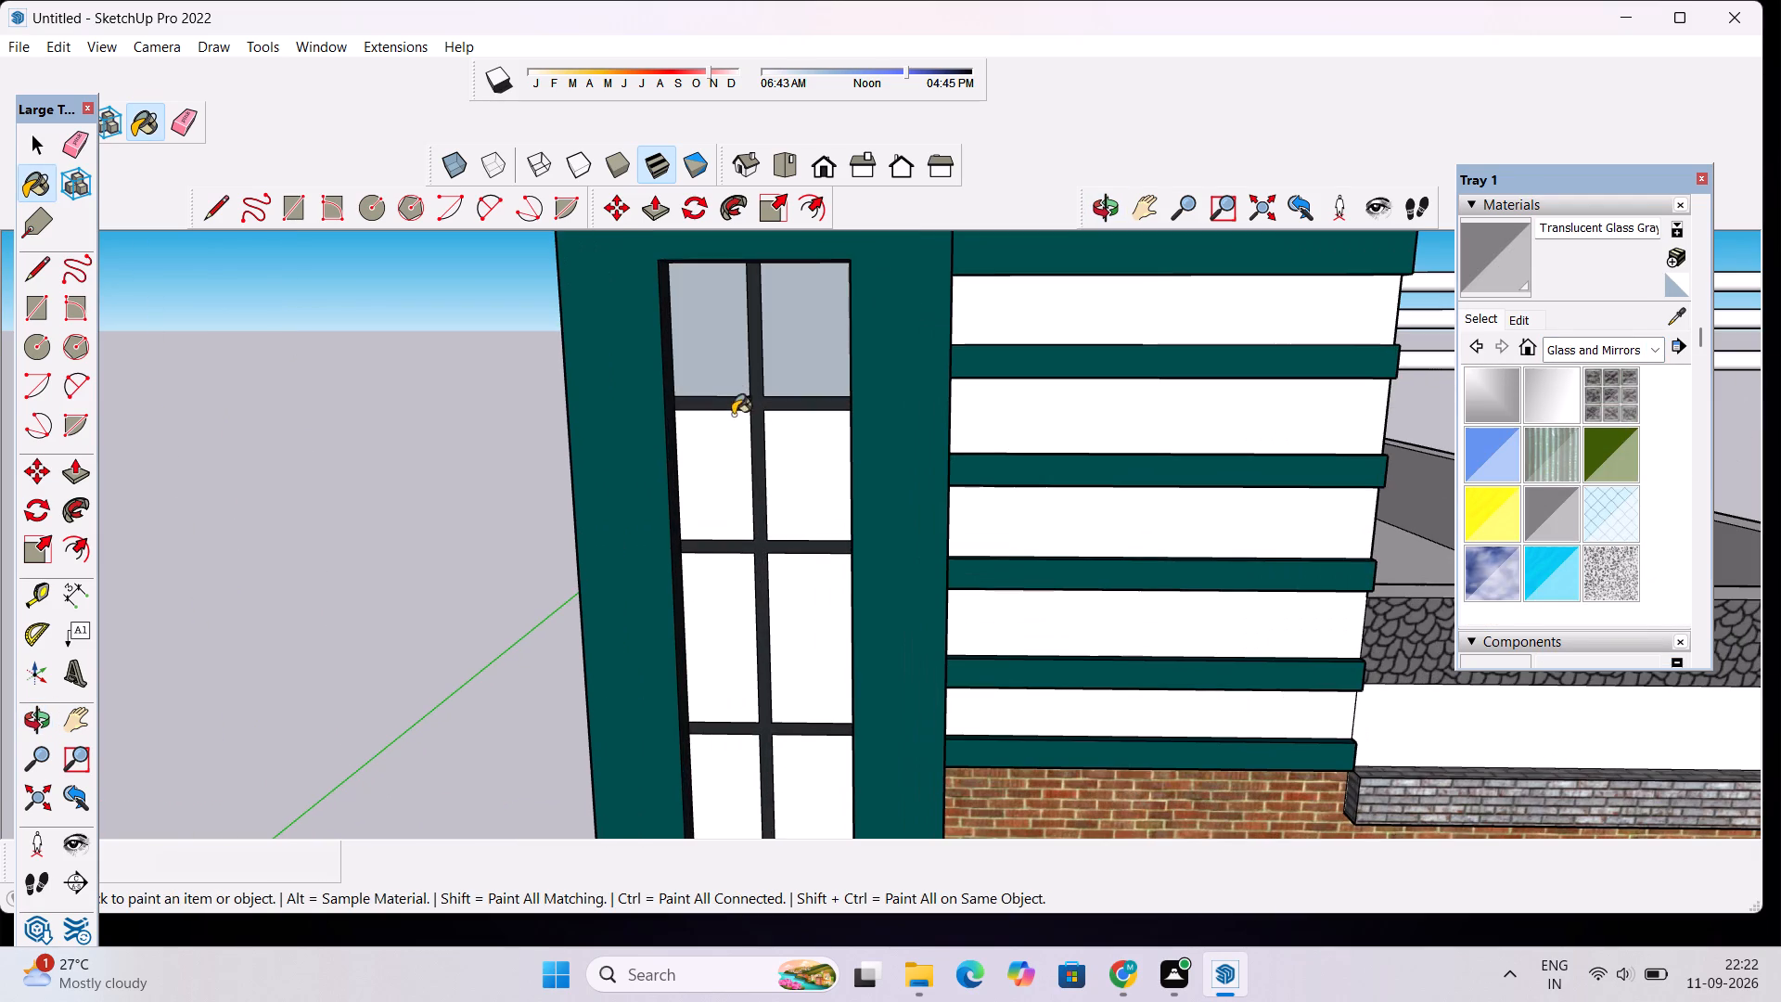
left_click(771, 450)
left_click(724, 581)
left_click(801, 596)
scroll(738, 392, "down", 5)
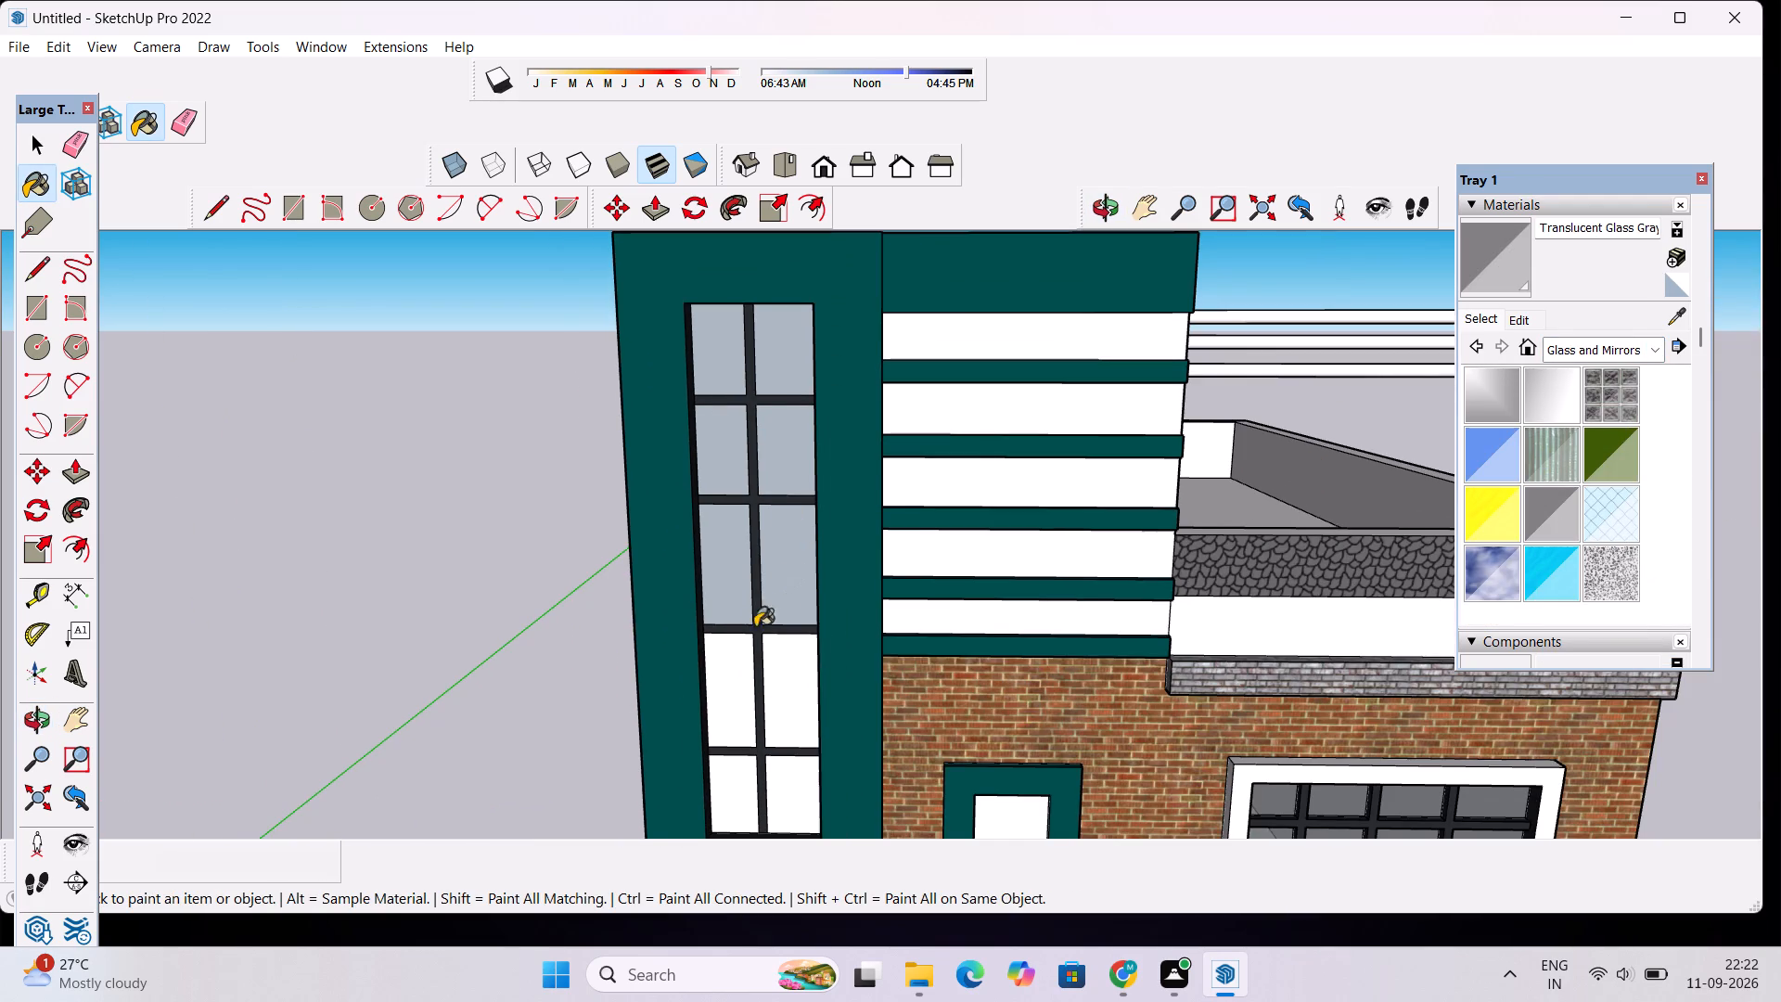
left_click(735, 649)
left_click(792, 654)
scroll(798, 572, "down", 8)
scroll(763, 706, "up", 4)
left_click(776, 632)
left_click(798, 616)
scroll(820, 584, "down", 7)
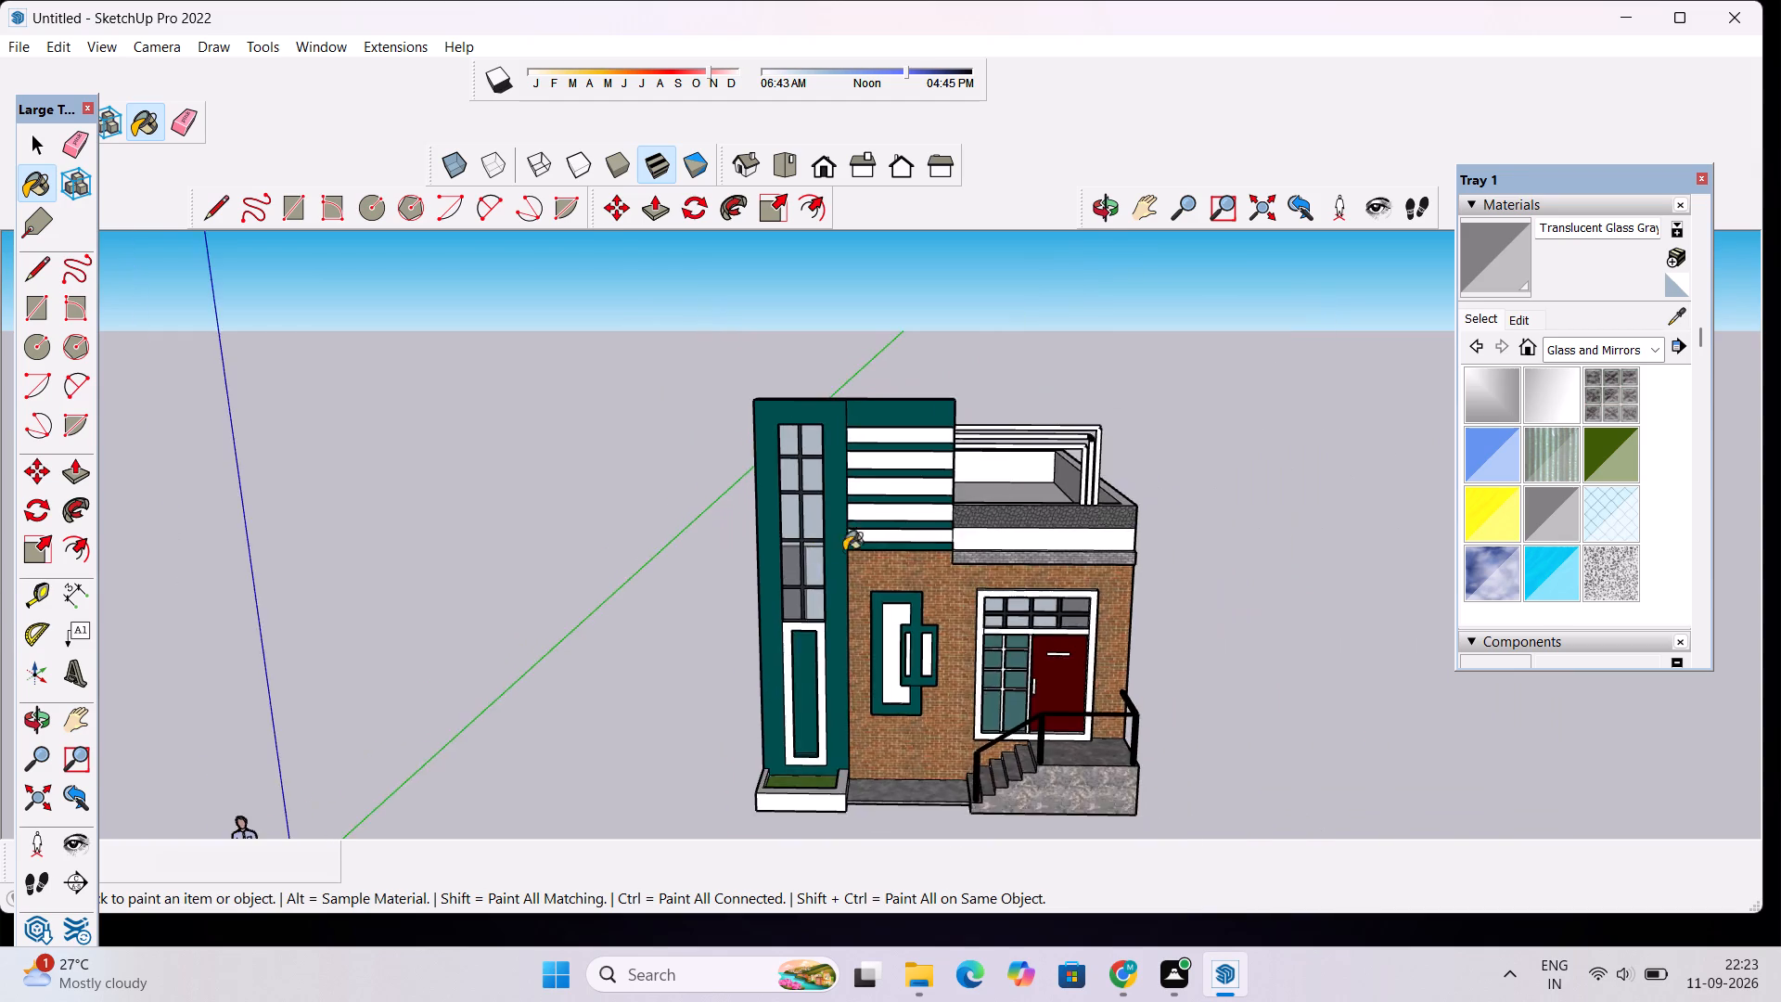
Examine the house's front facade, glazed pillar window and plain side wall from several angles.
scroll(844, 551, "down", 5)
left_click(1087, 208)
left_click_drag(1029, 523, 1029, 476)
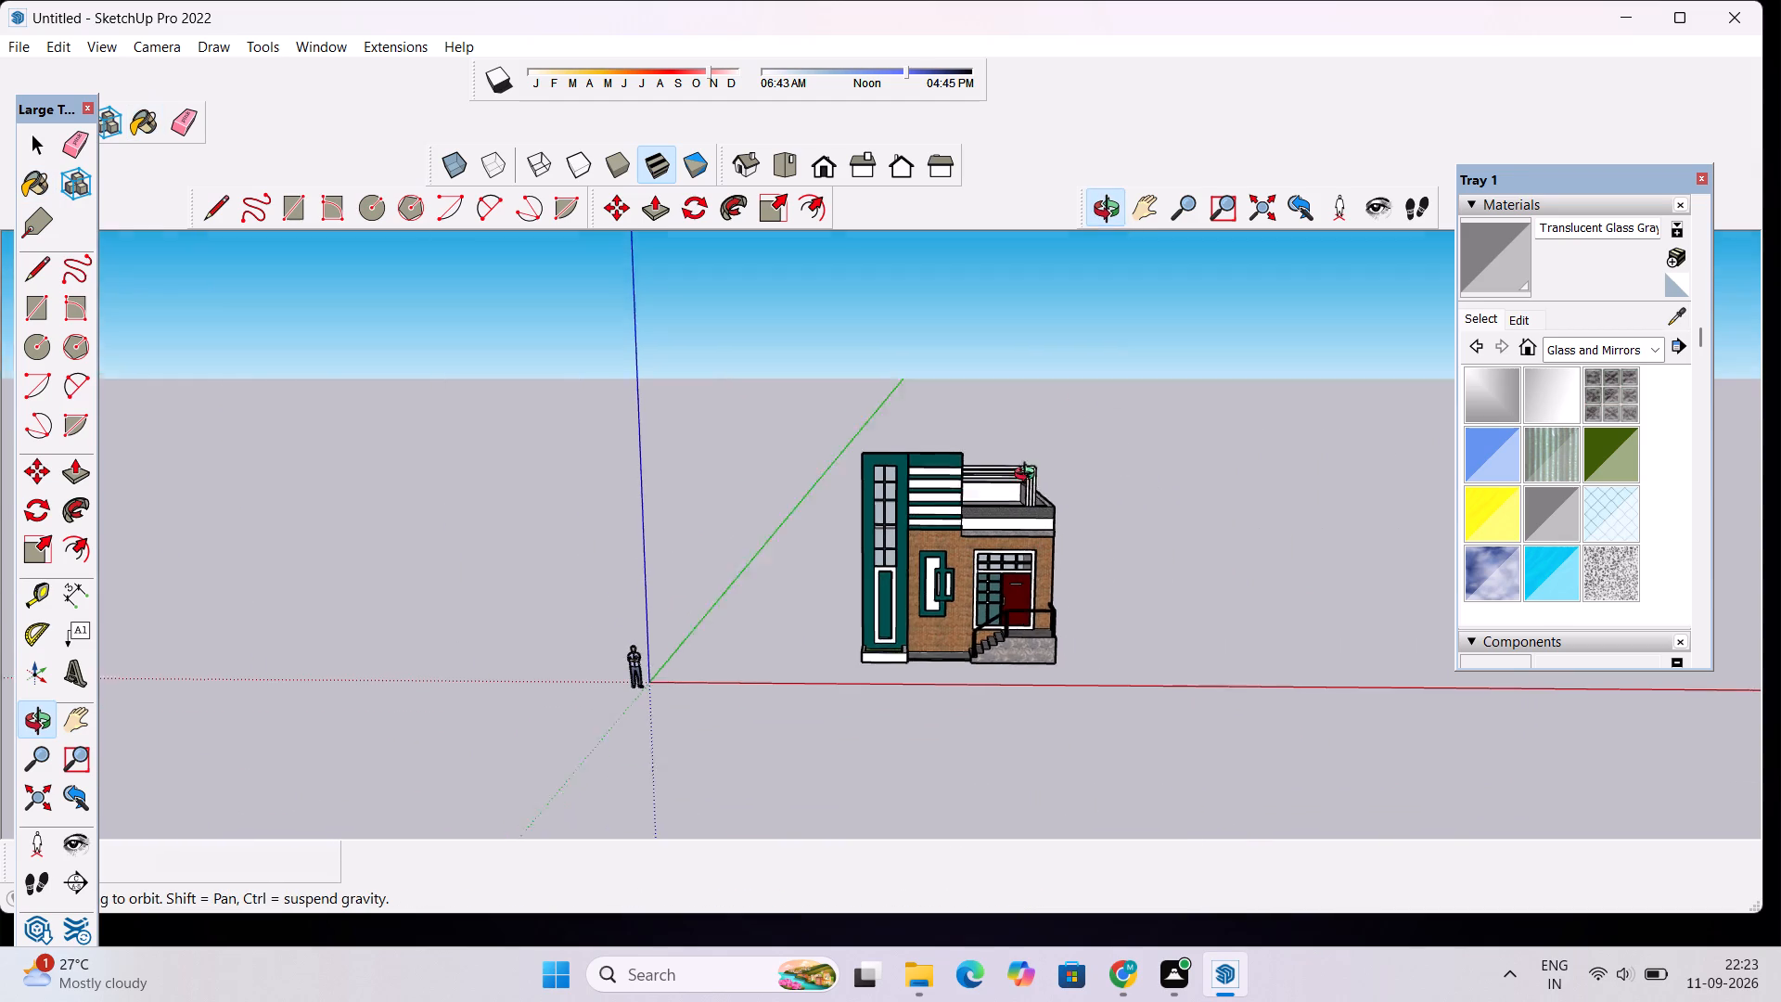
left_click_drag(1029, 476, 1028, 442)
scroll(978, 553, "up", 9)
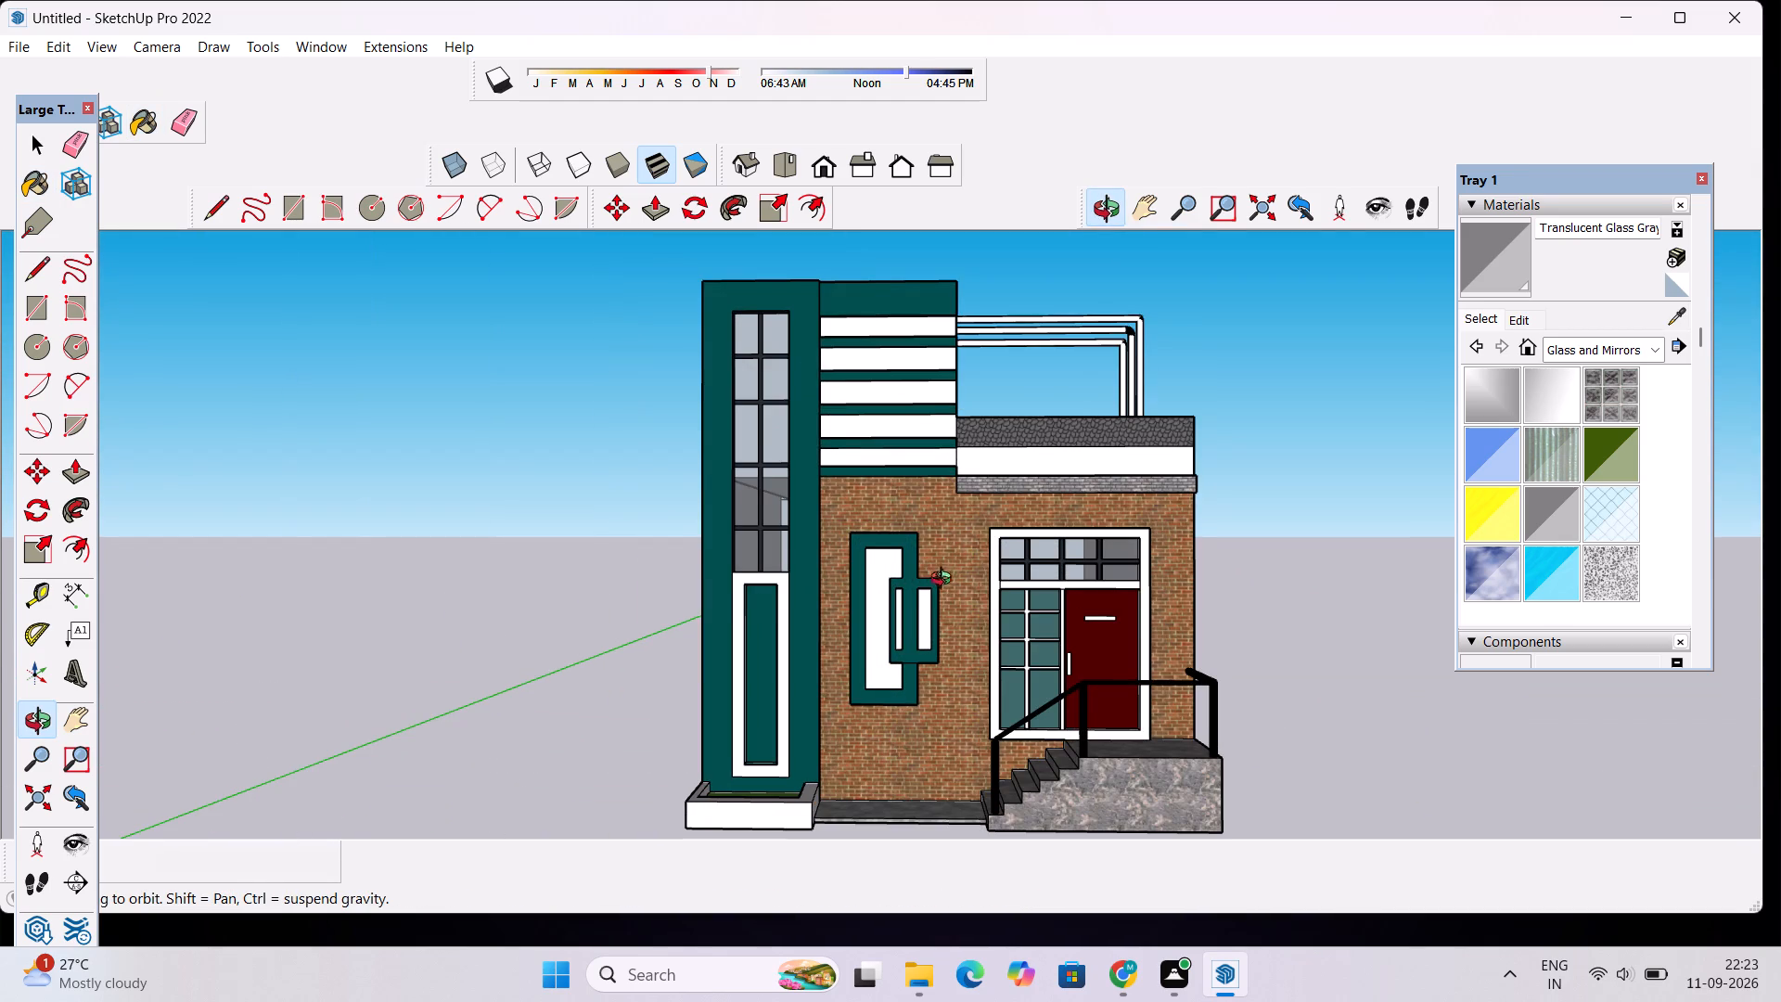
scroll(947, 584, "down", 3)
left_click_drag(980, 543, 991, 676)
scroll(1055, 580, "up", 3)
left_click_drag(1027, 615, 977, 466)
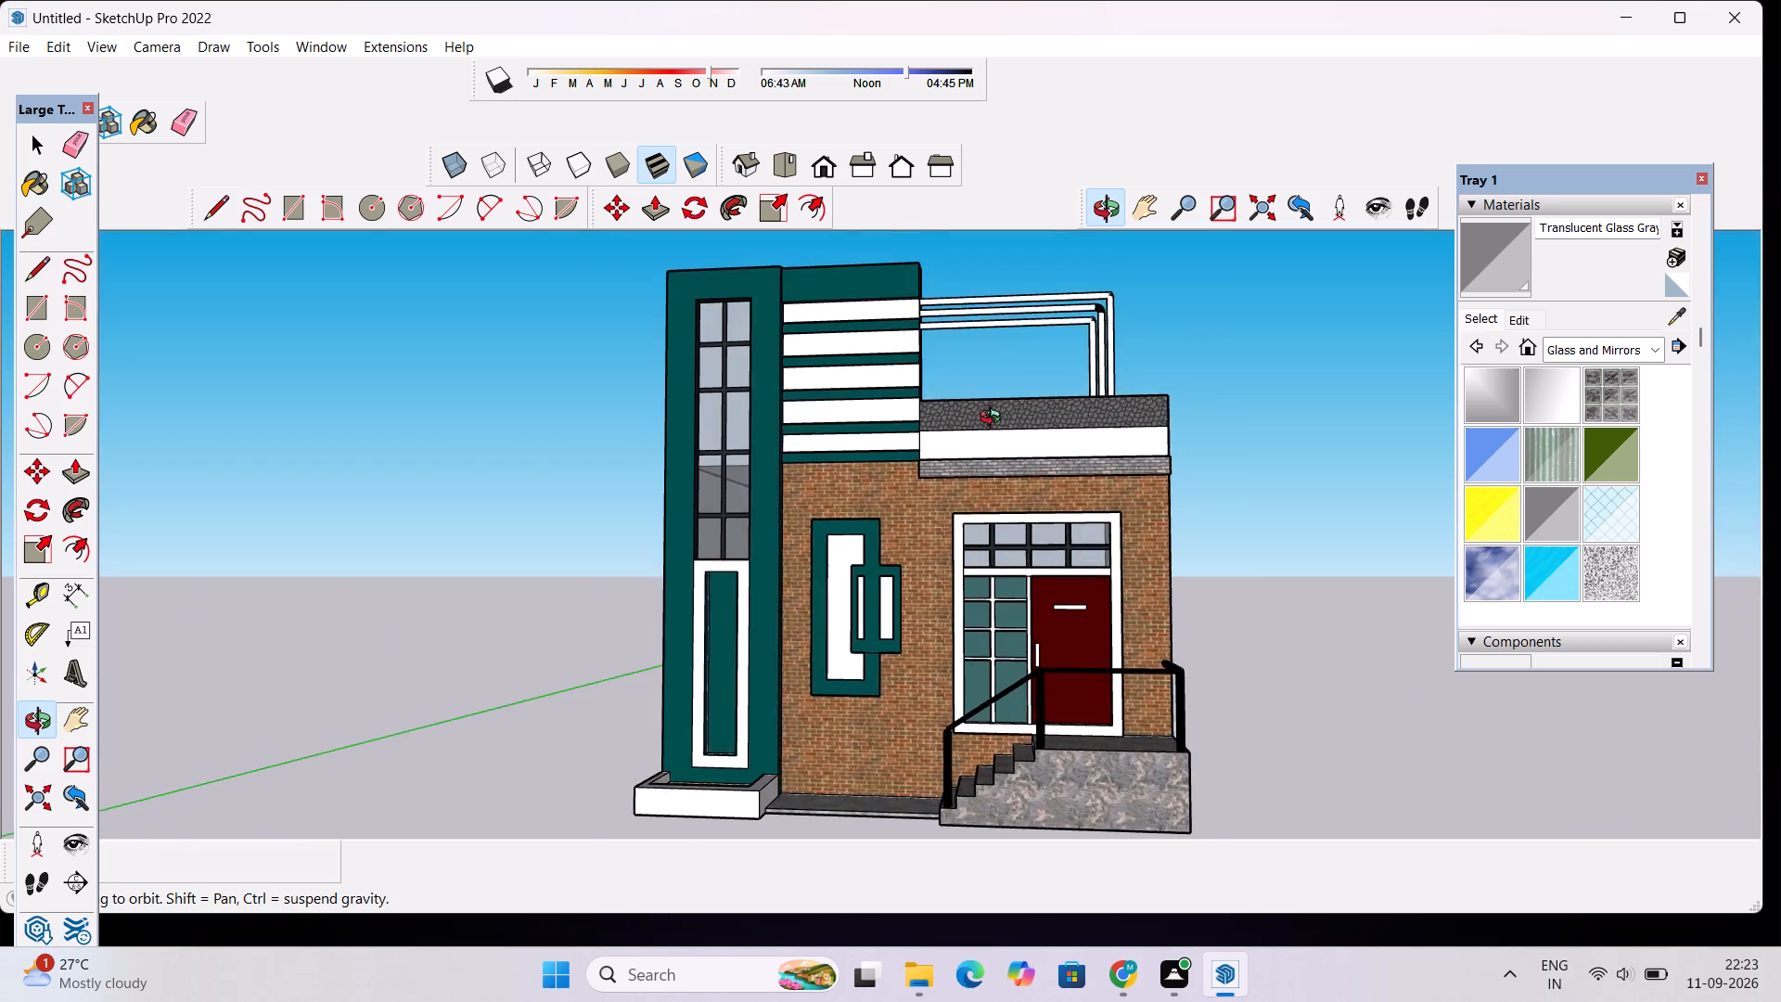
scroll(994, 419, "up", 3)
scroll(967, 433, "down", 7)
left_click_drag(967, 484, 1256, 572)
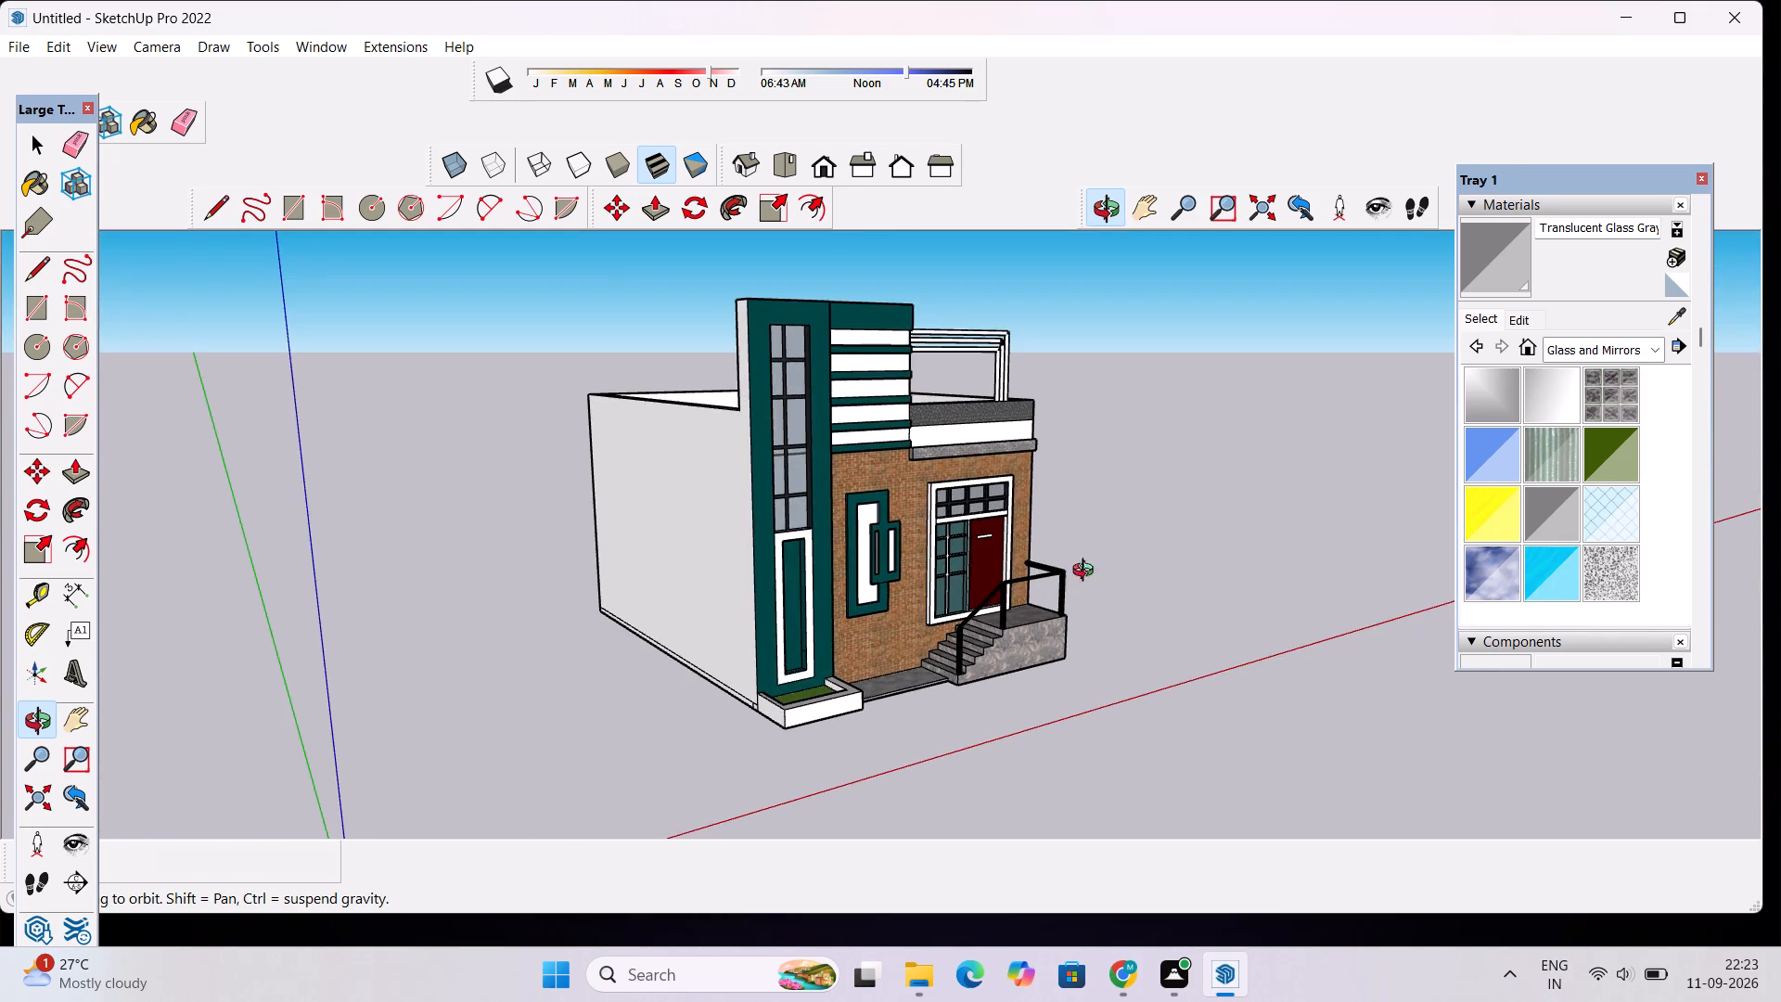
scroll(665, 527, "up", 2)
left_click_drag(717, 544, 961, 482)
scroll(972, 770, "up", 6)
left_click_drag(1105, 726, 1044, 736)
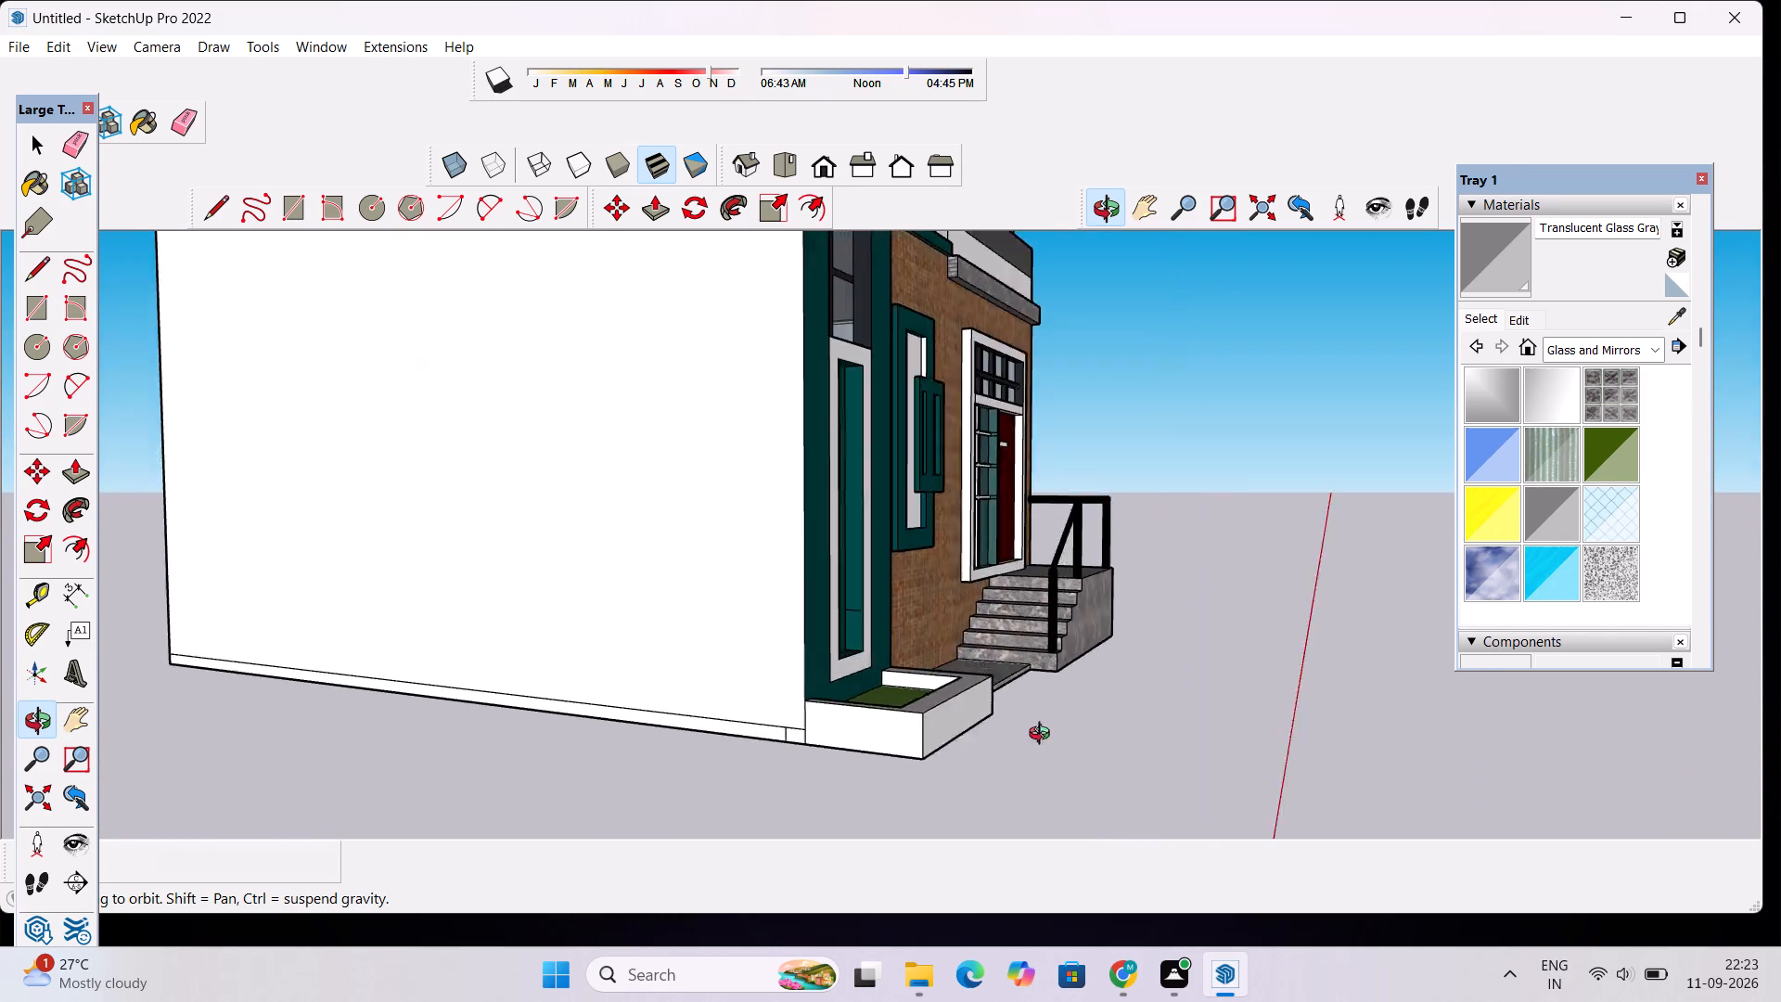
left_click_drag(1044, 736, 924, 727)
scroll(906, 645, "down", 4)
left_click_drag(929, 702, 883, 739)
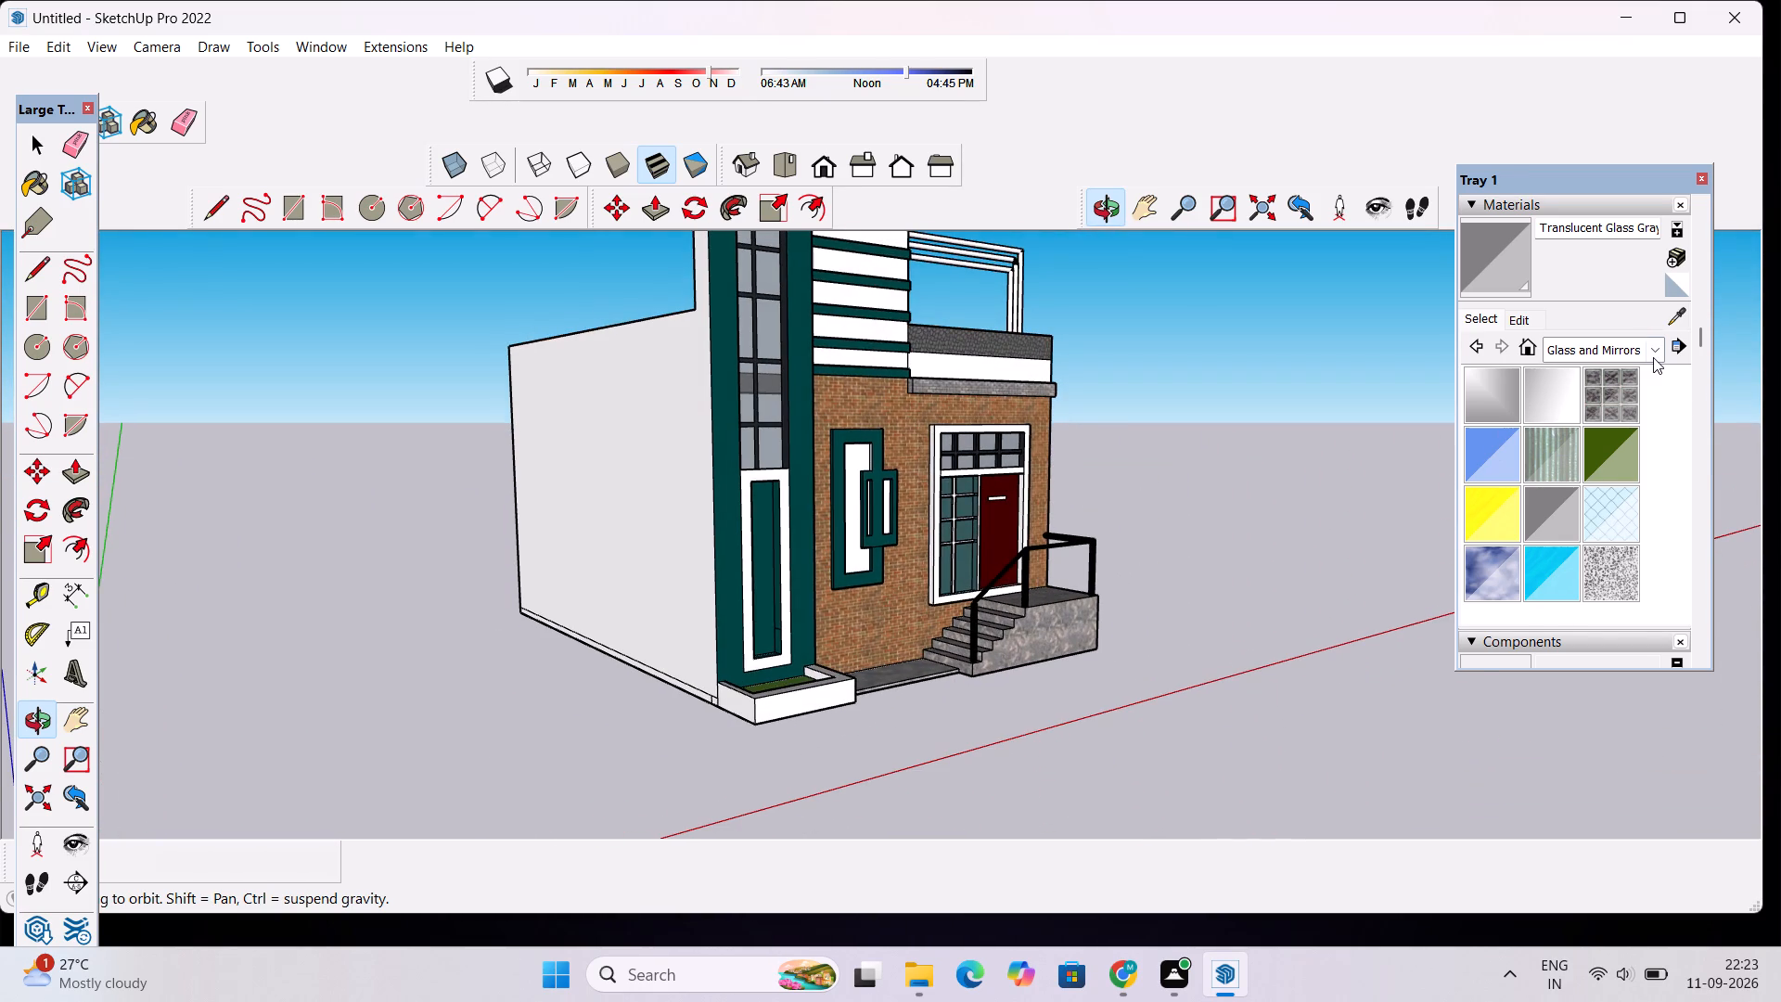
Paint the white band between the dark stone parapet and the grey brick ledge with Concrete Aggregate from Asphalt and Concrete.
left_click(1653, 357)
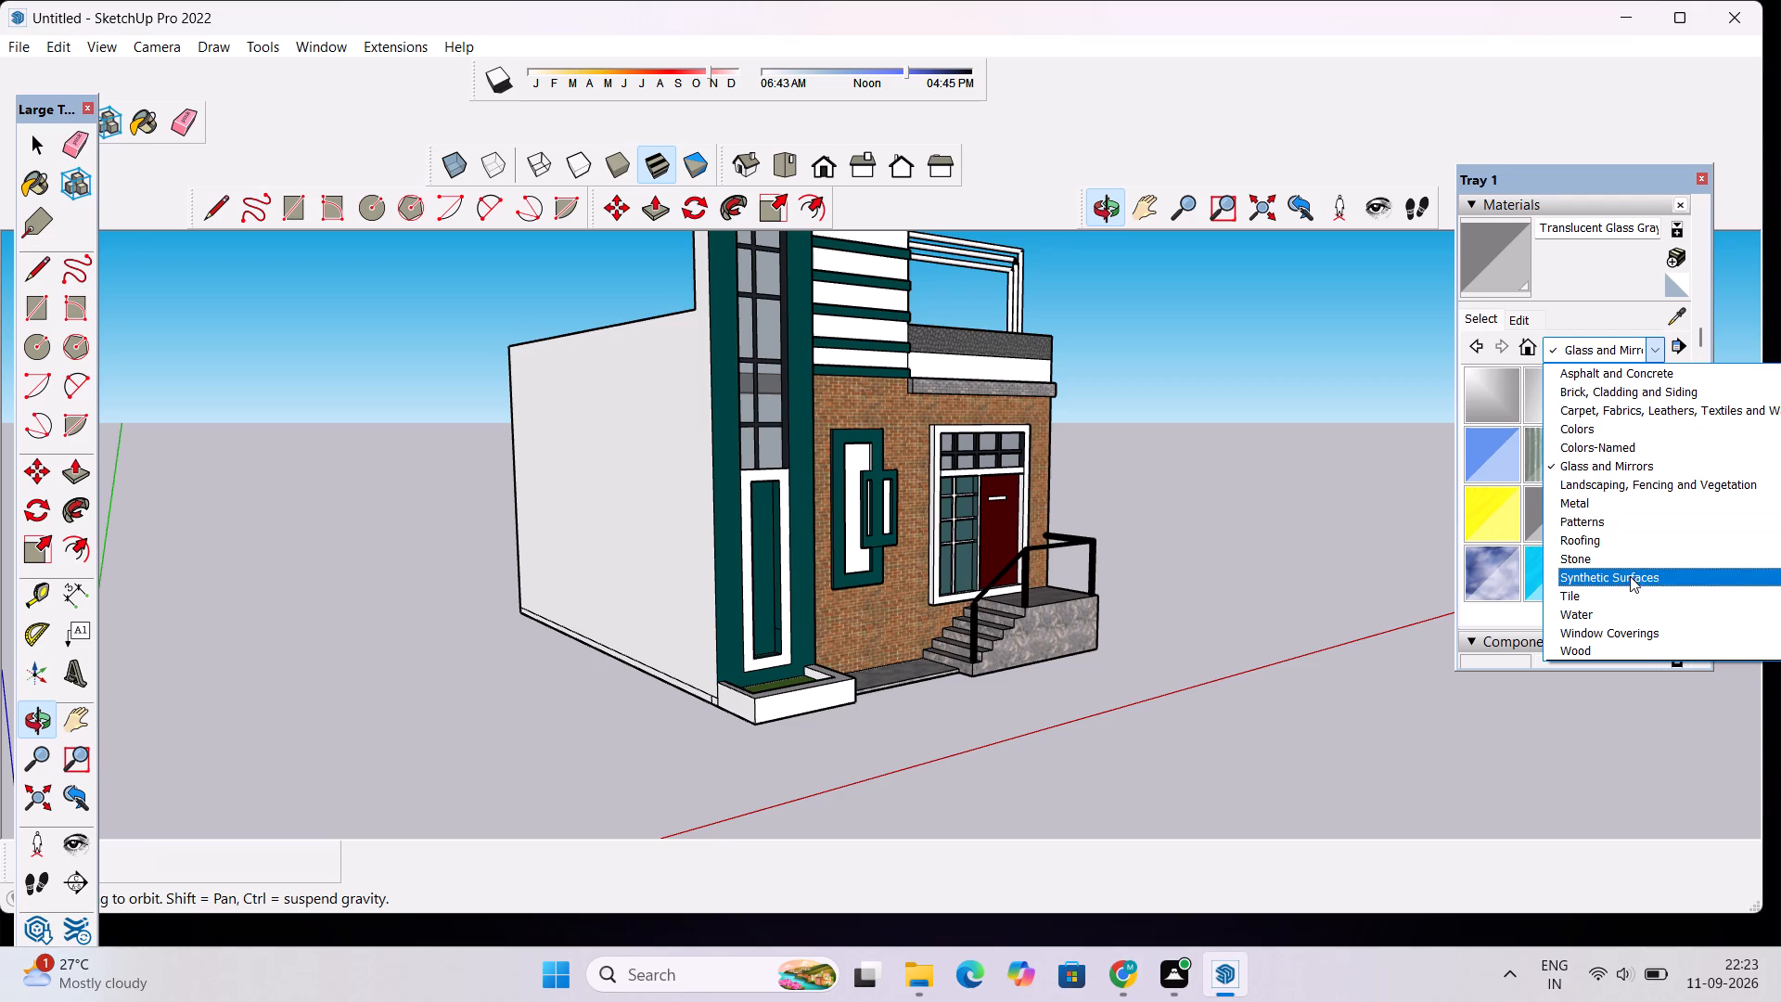
scroll(1625, 578, "up", 1)
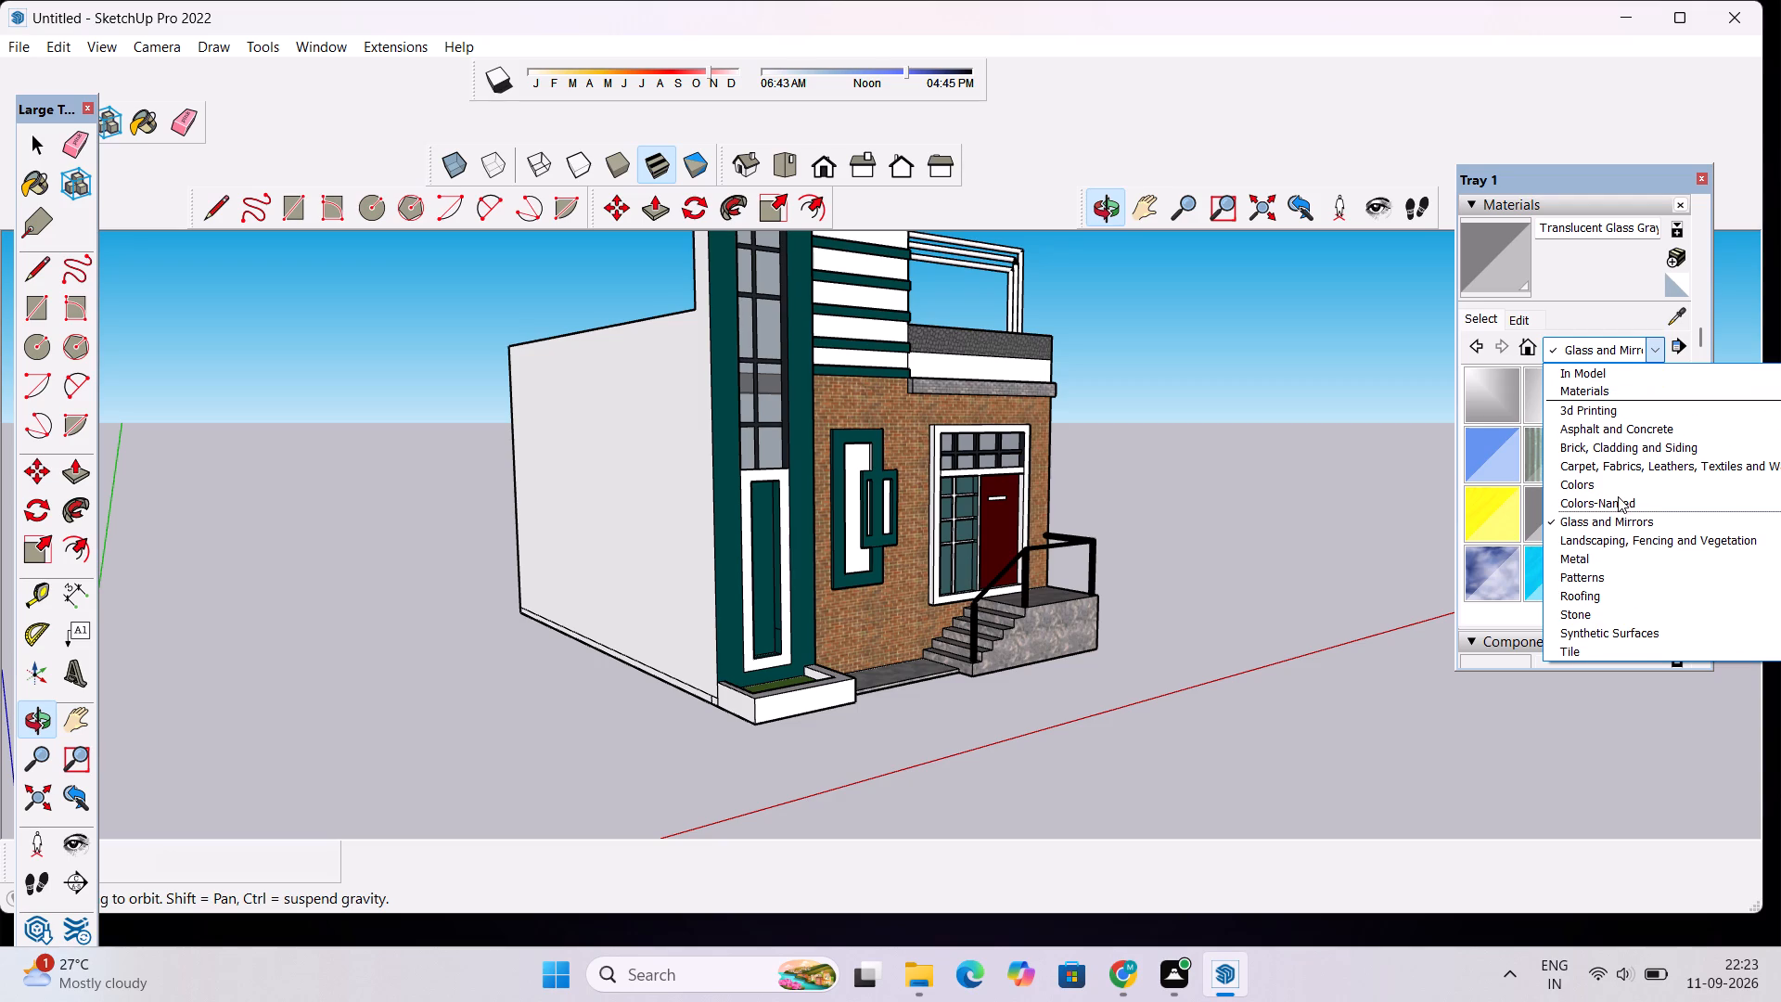
left_click(1619, 434)
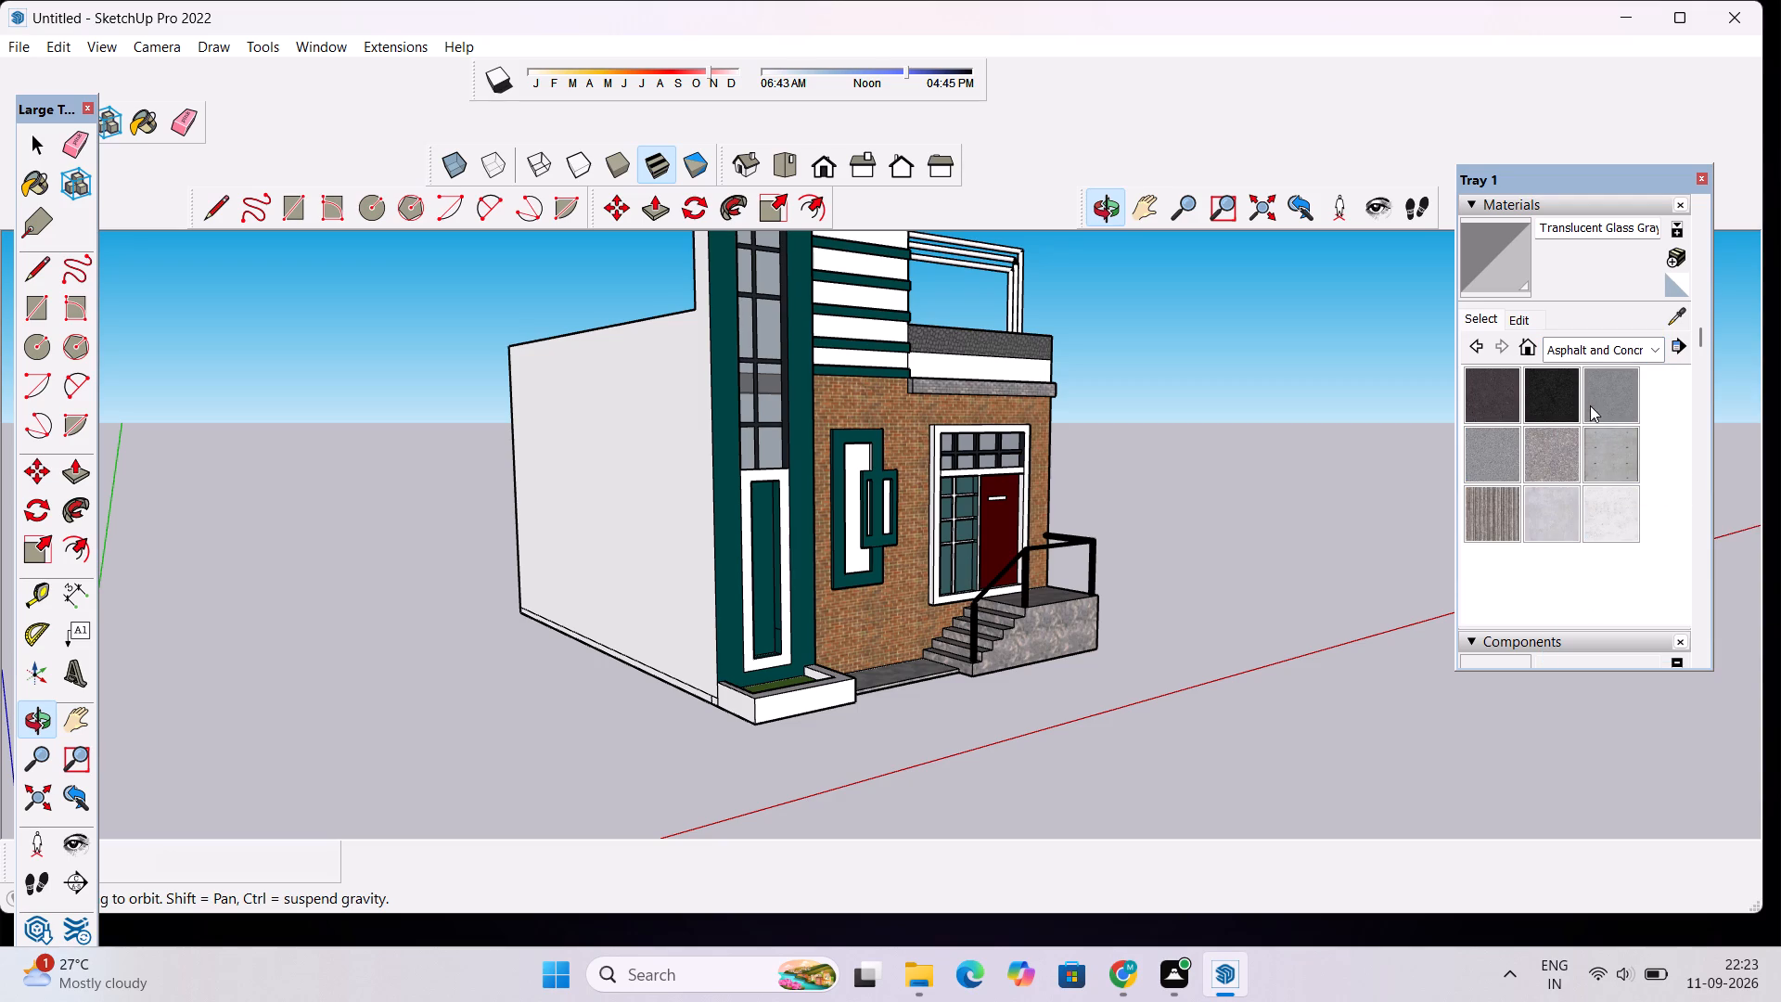
scroll(1607, 405, "up", 3)
scroll(1607, 405, "down", 2)
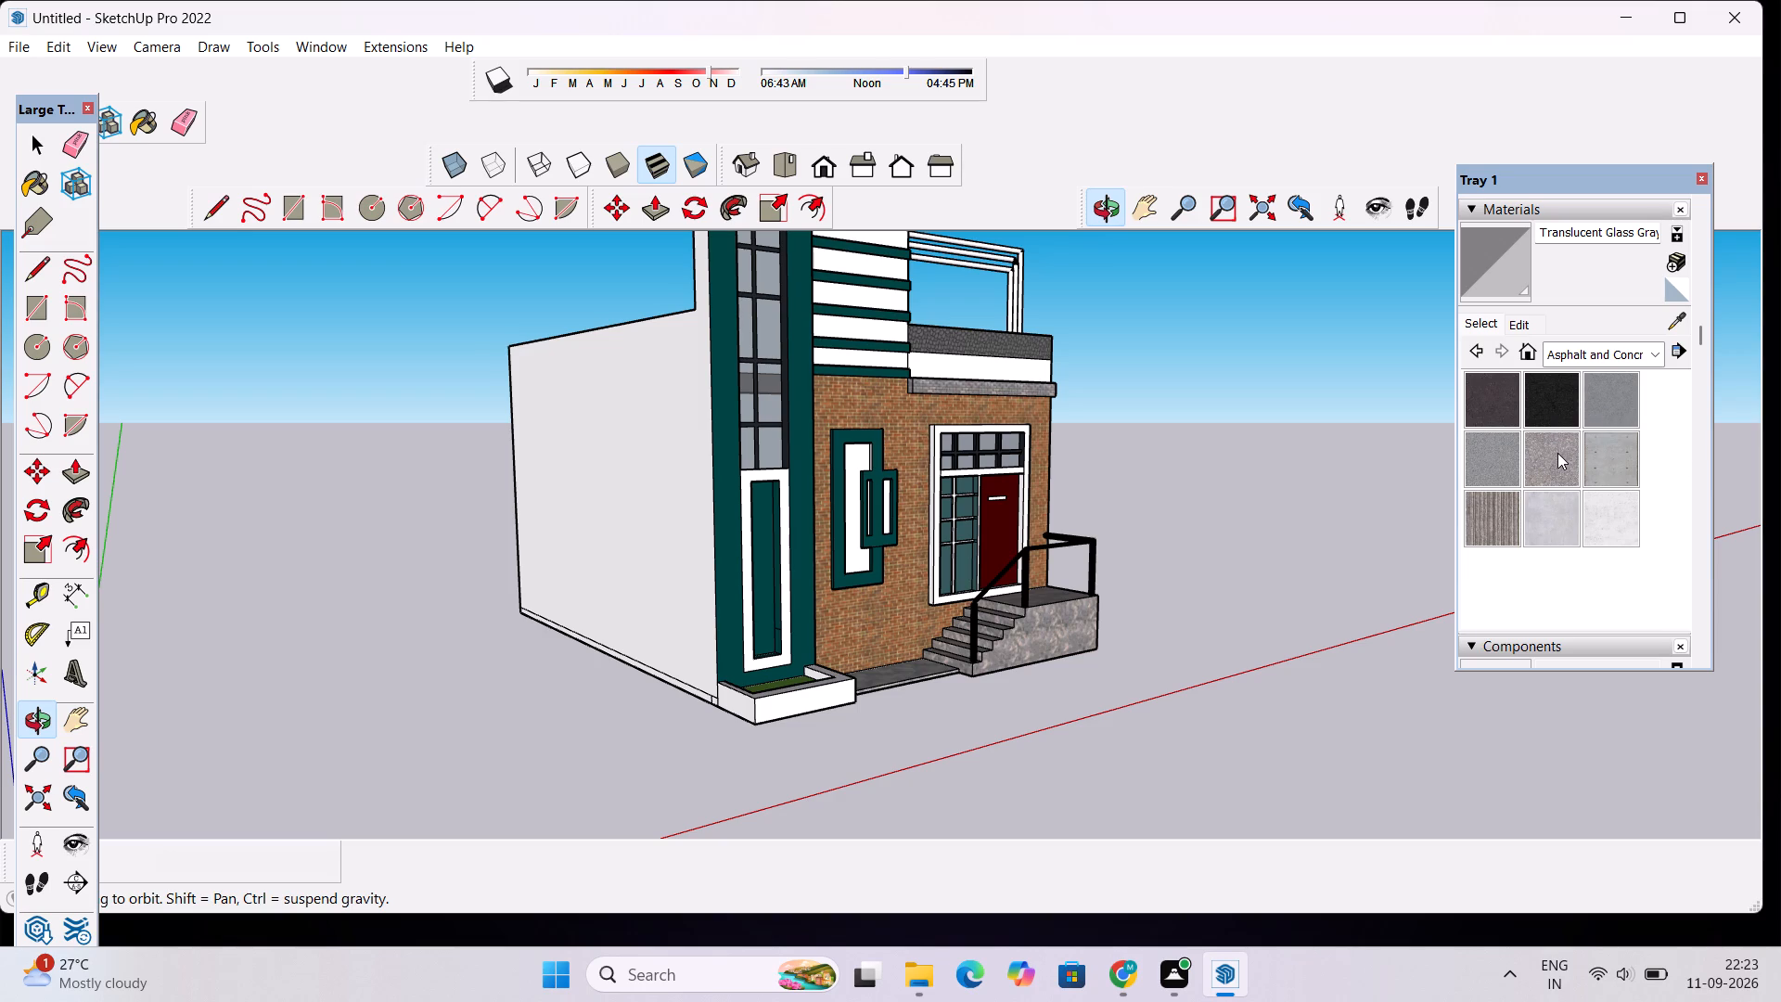
left_click(1557, 453)
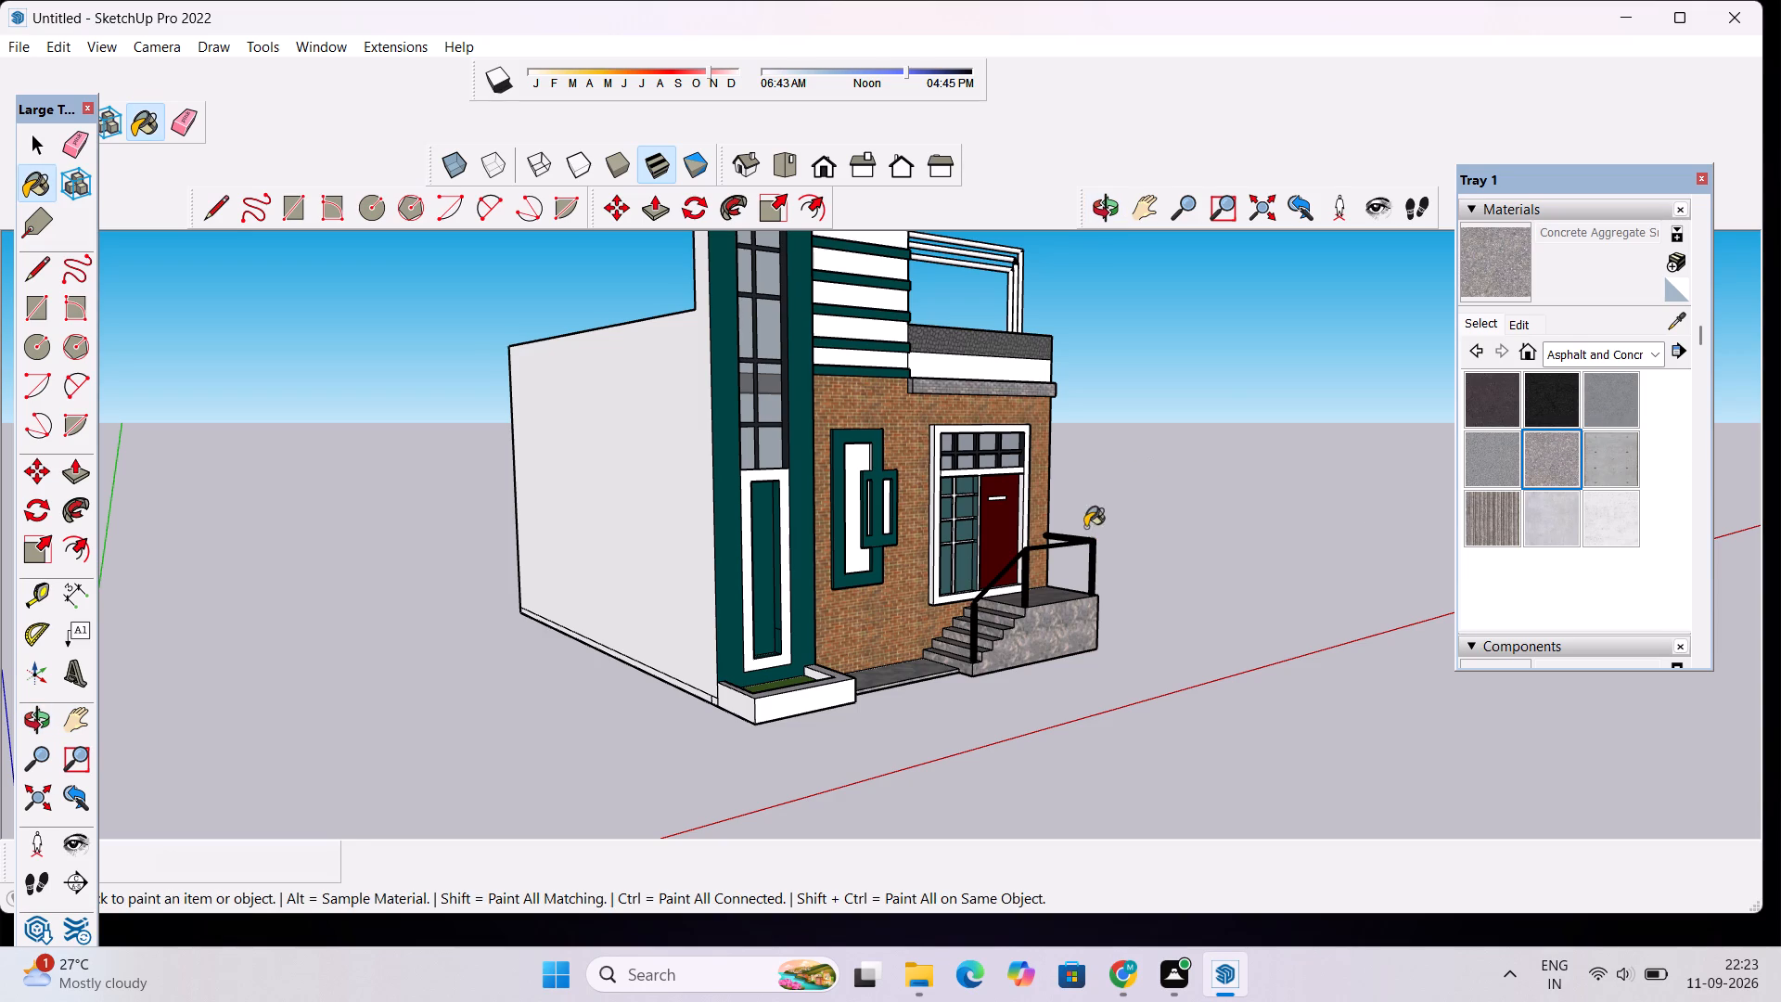
left_click(1098, 216)
left_click_drag(1159, 405, 1028, 430)
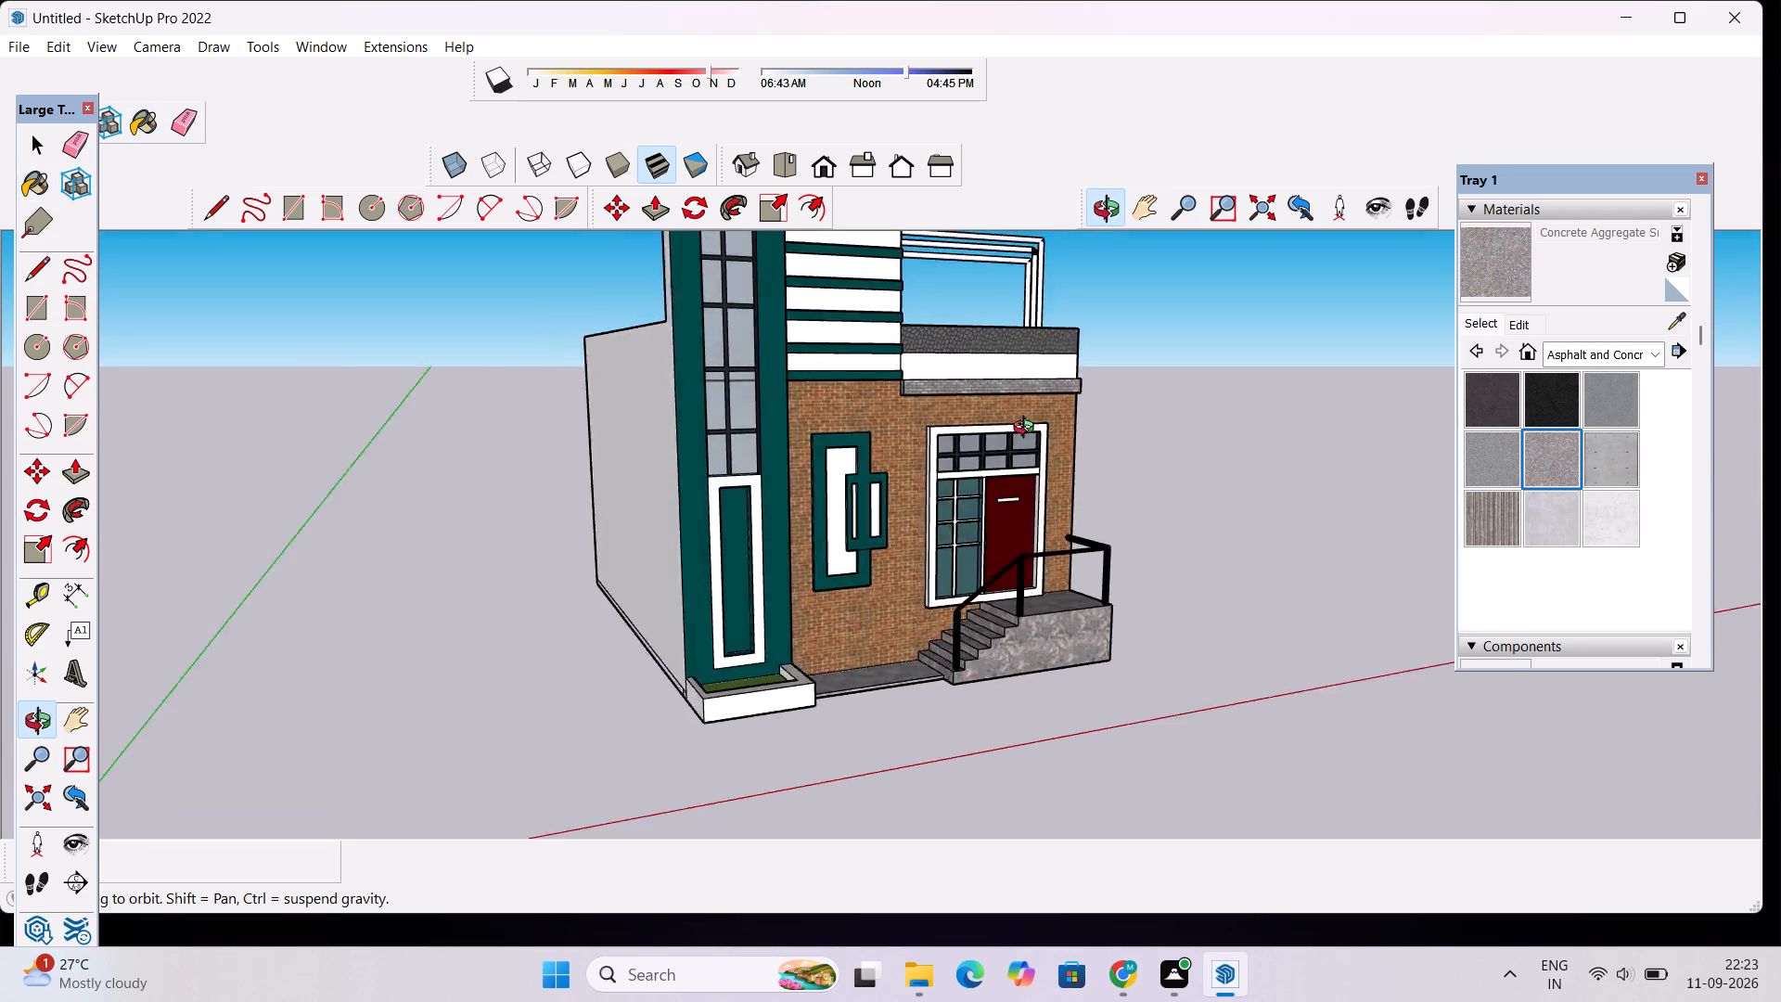
left_click_drag(1028, 430, 871, 435)
scroll(874, 405, "down", 6)
scroll(903, 280, "up", 8)
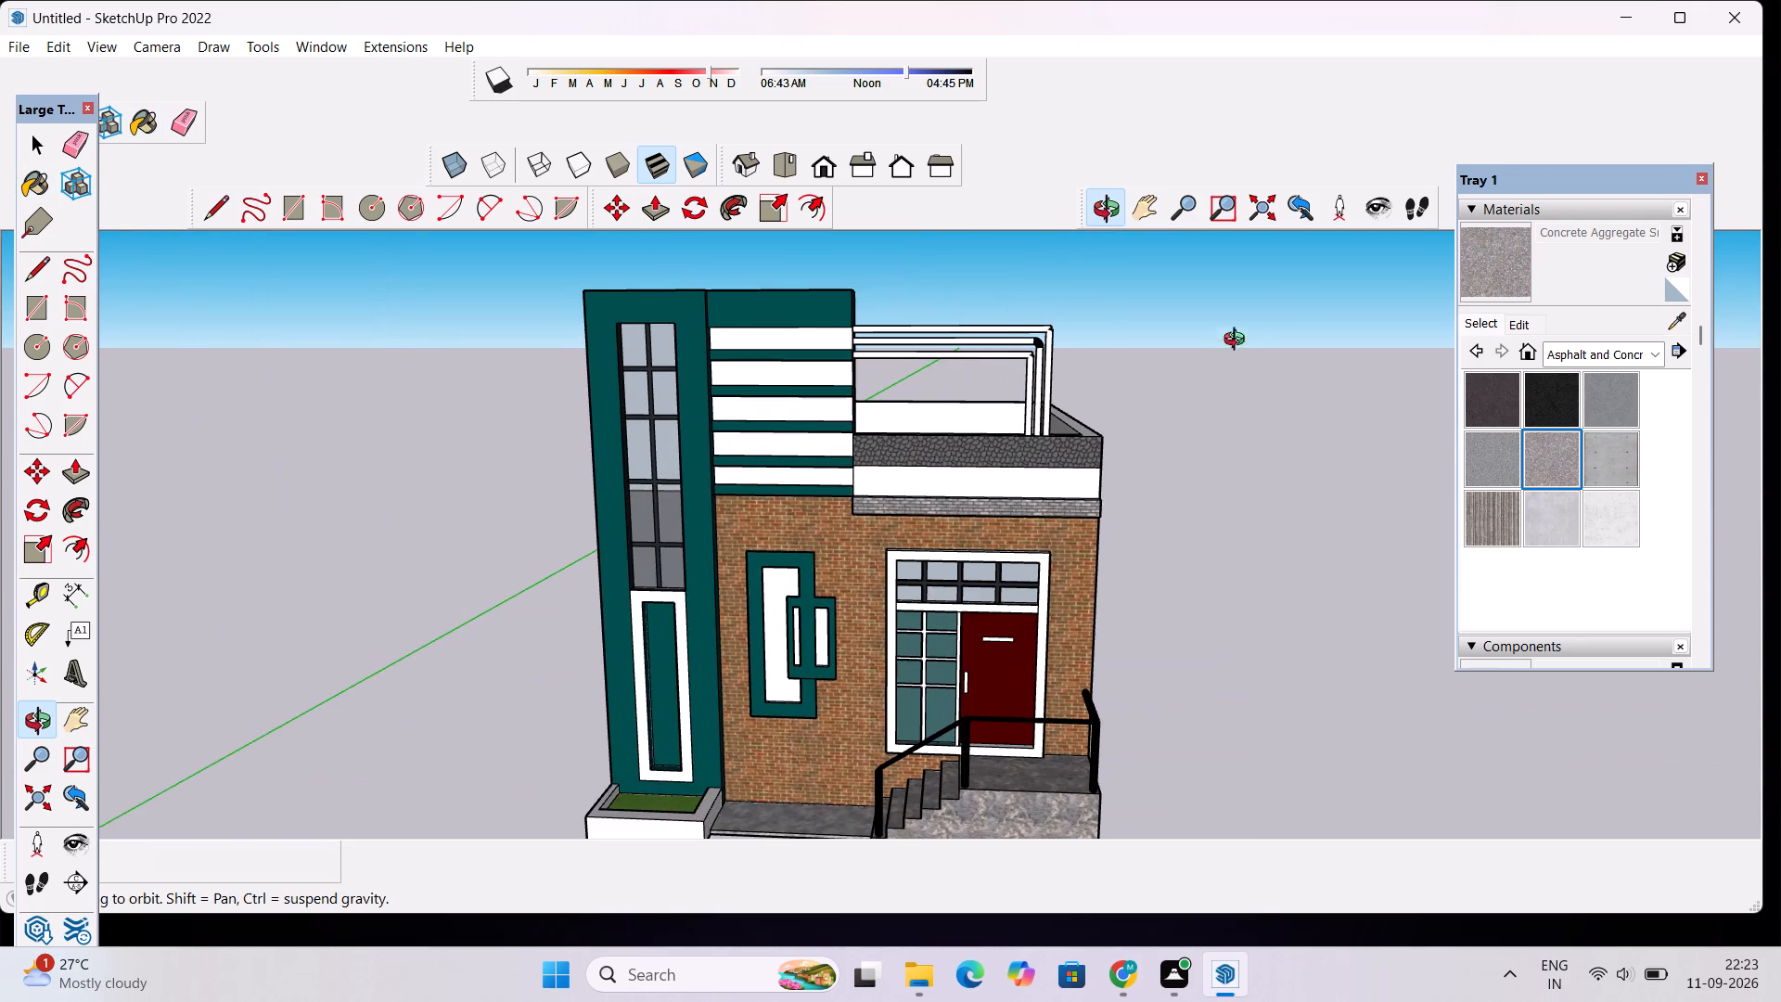
left_click(1496, 276)
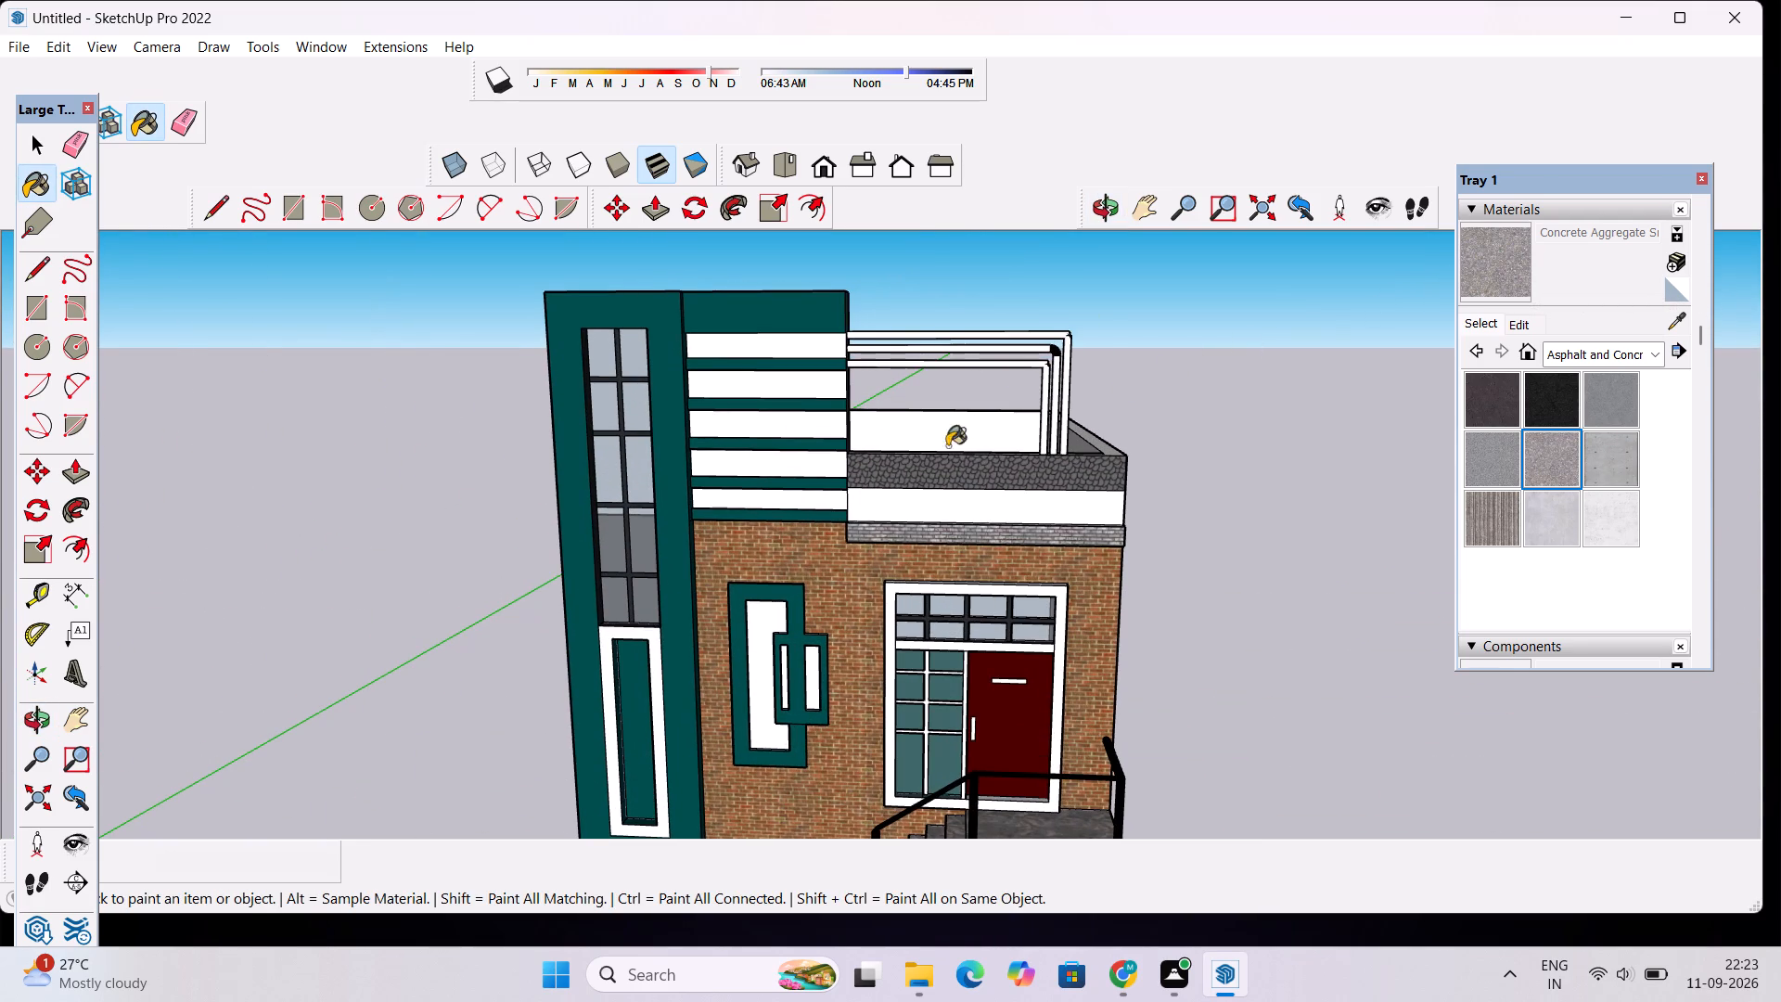
scroll(912, 482, "up", 3)
left_click(944, 504)
scroll(960, 482, "down", 9)
scroll(880, 531, "up", 4)
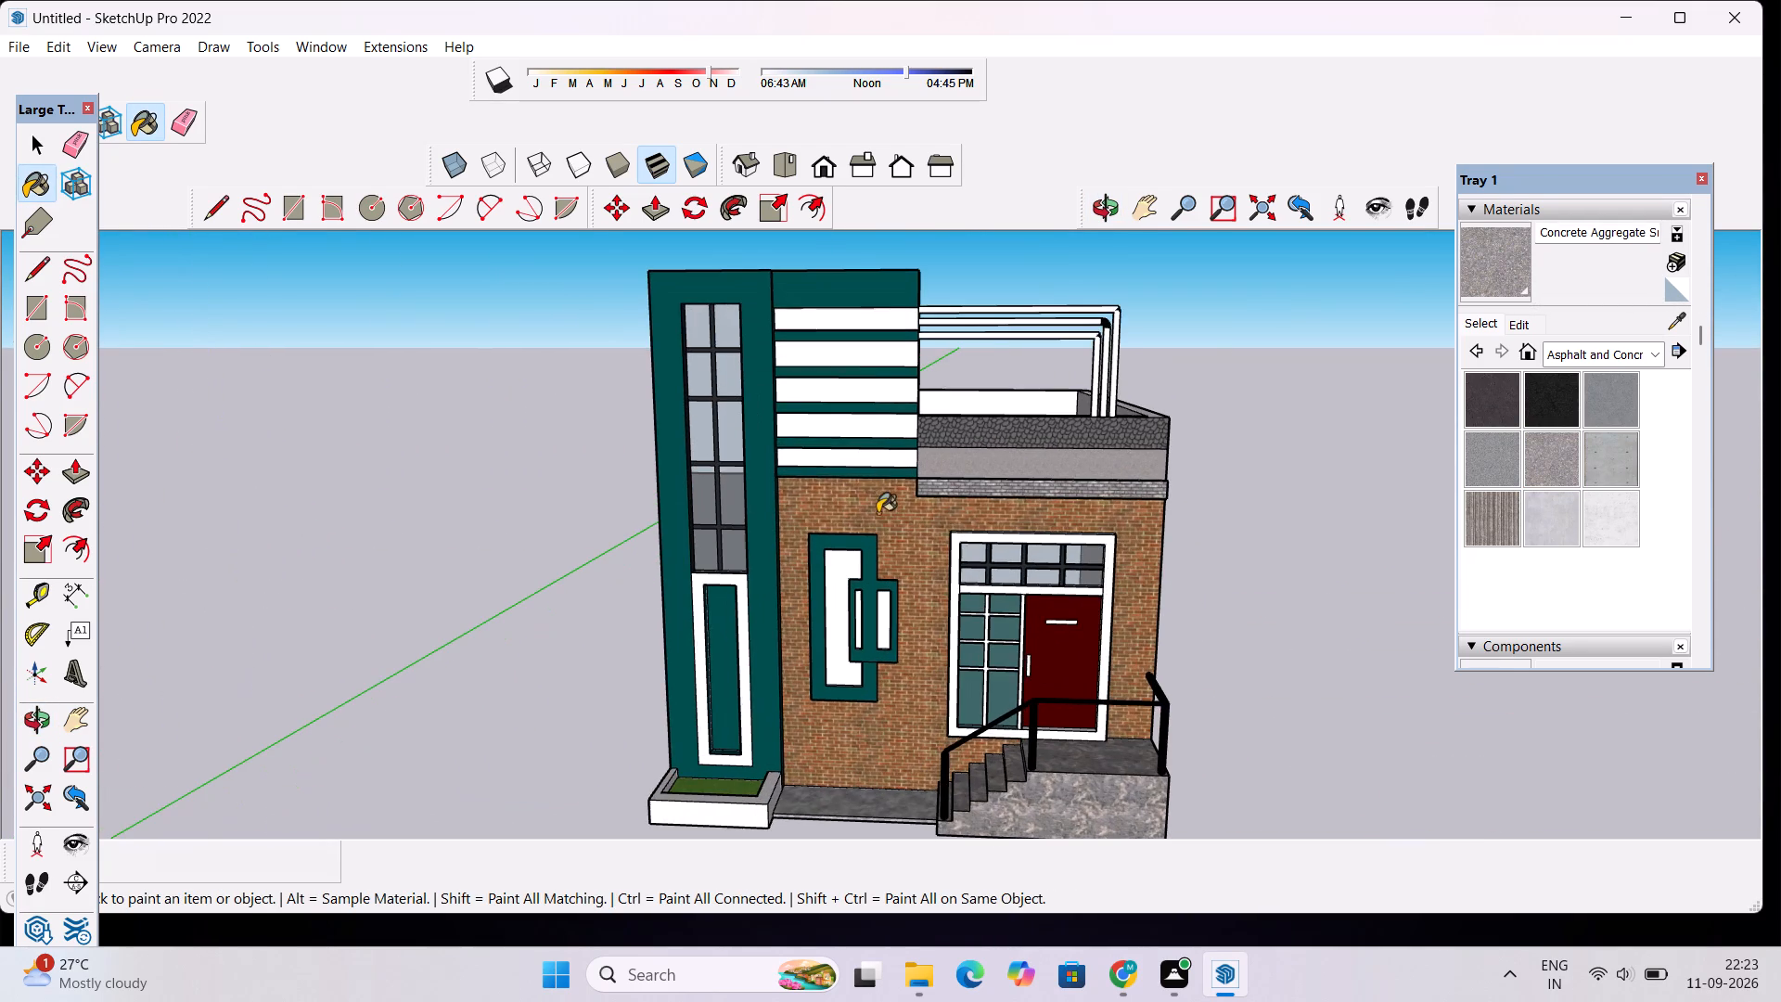
Paint the five white bands between the teal strips beside the pillar with Concrete Aggregate, undoing the misplaced fill on a teal strip.
scroll(878, 513, "up", 1)
left_click(877, 453)
left_click(878, 423)
left_click(899, 352)
left_click(897, 373)
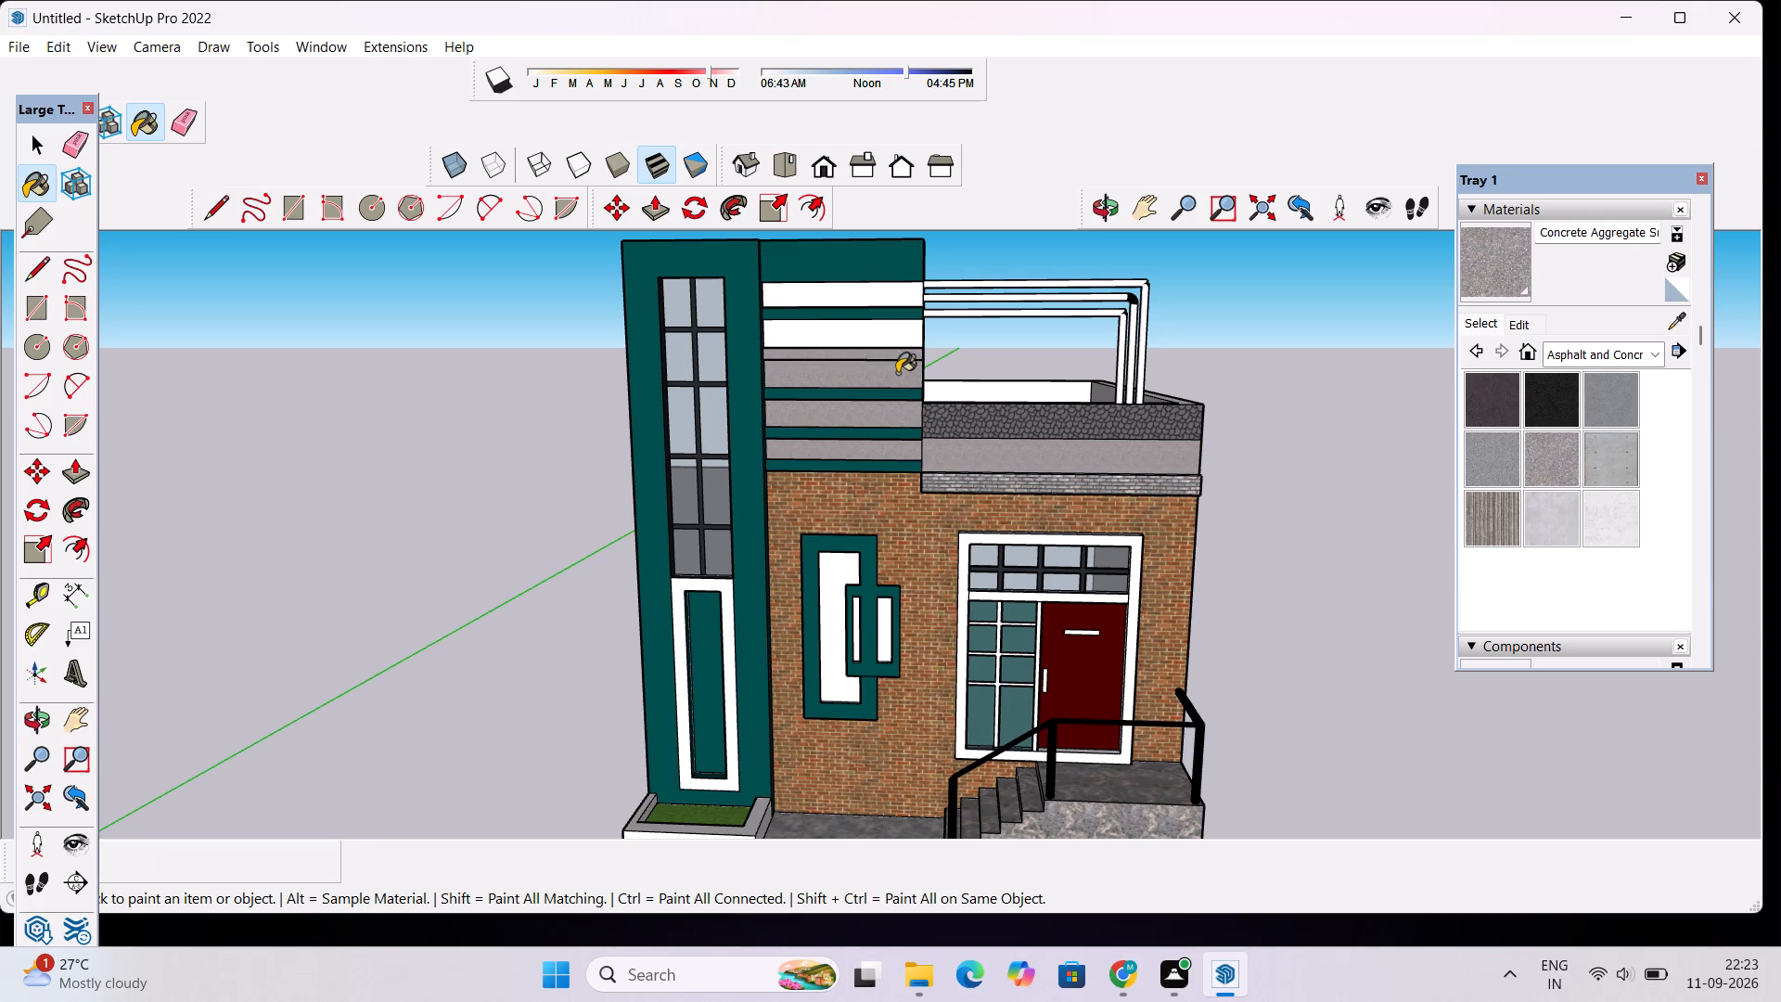
key("ctrl+z")
key("ctrl+z")
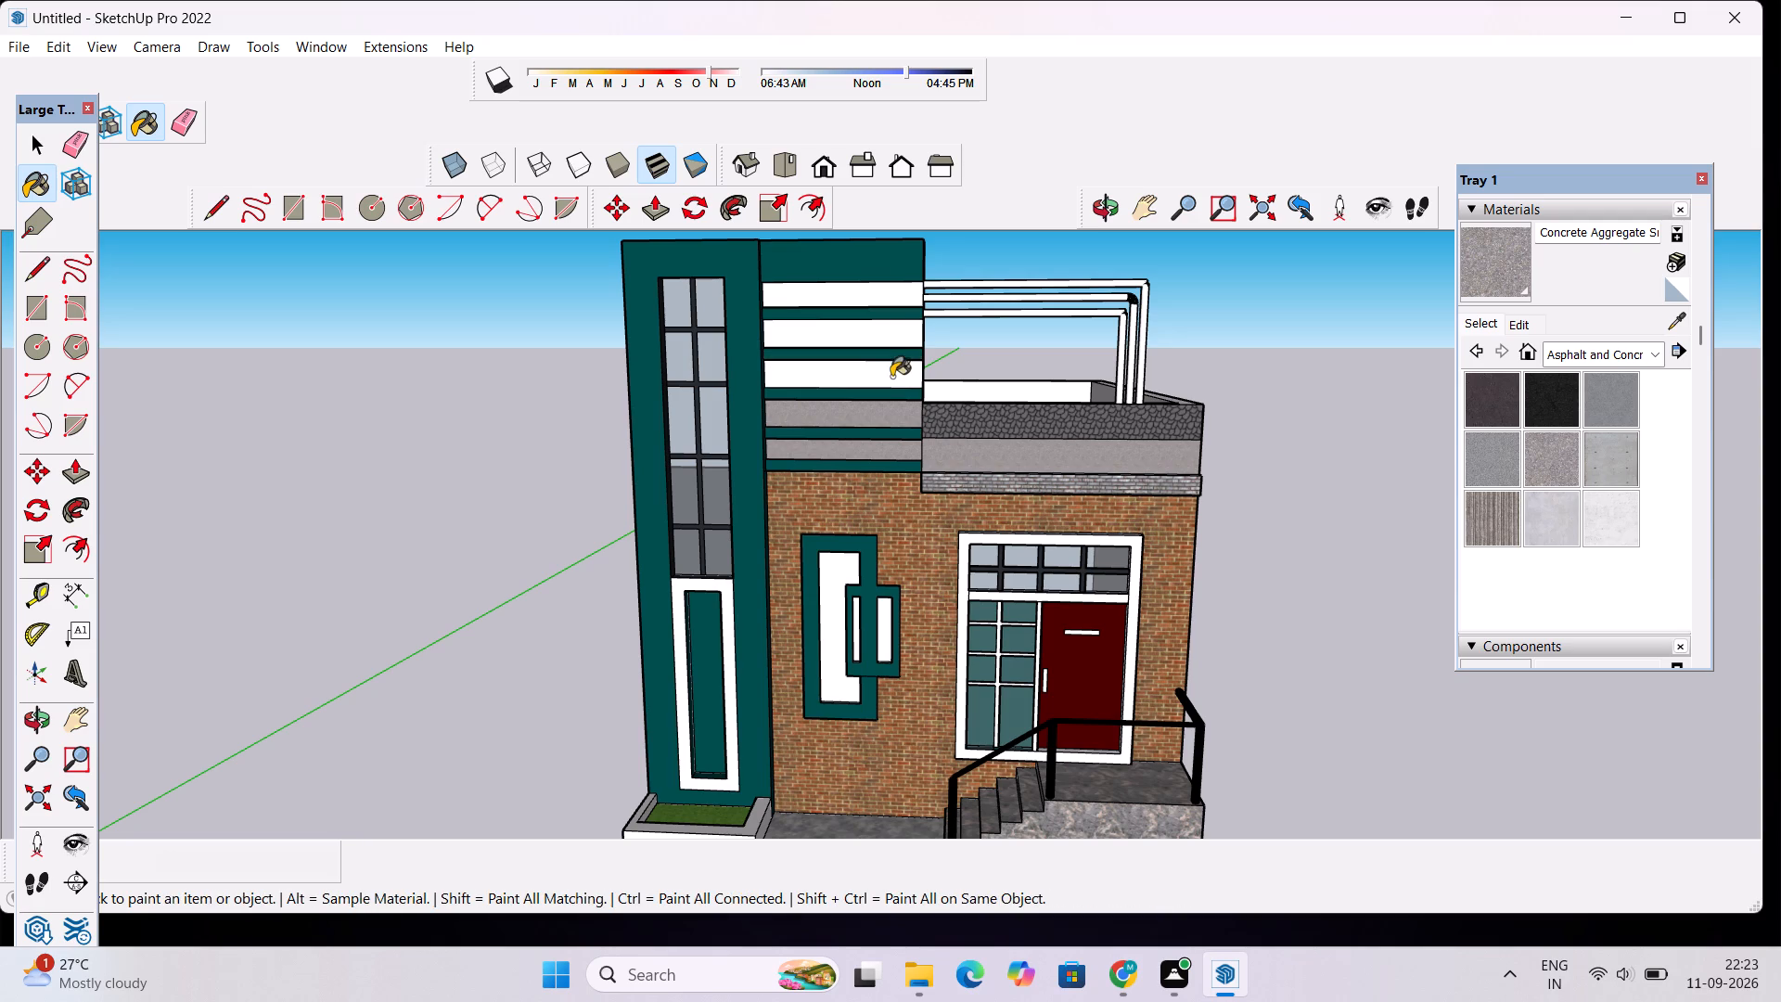
left_click(891, 377)
left_click(893, 335)
left_click(898, 294)
scroll(912, 380, "down", 7)
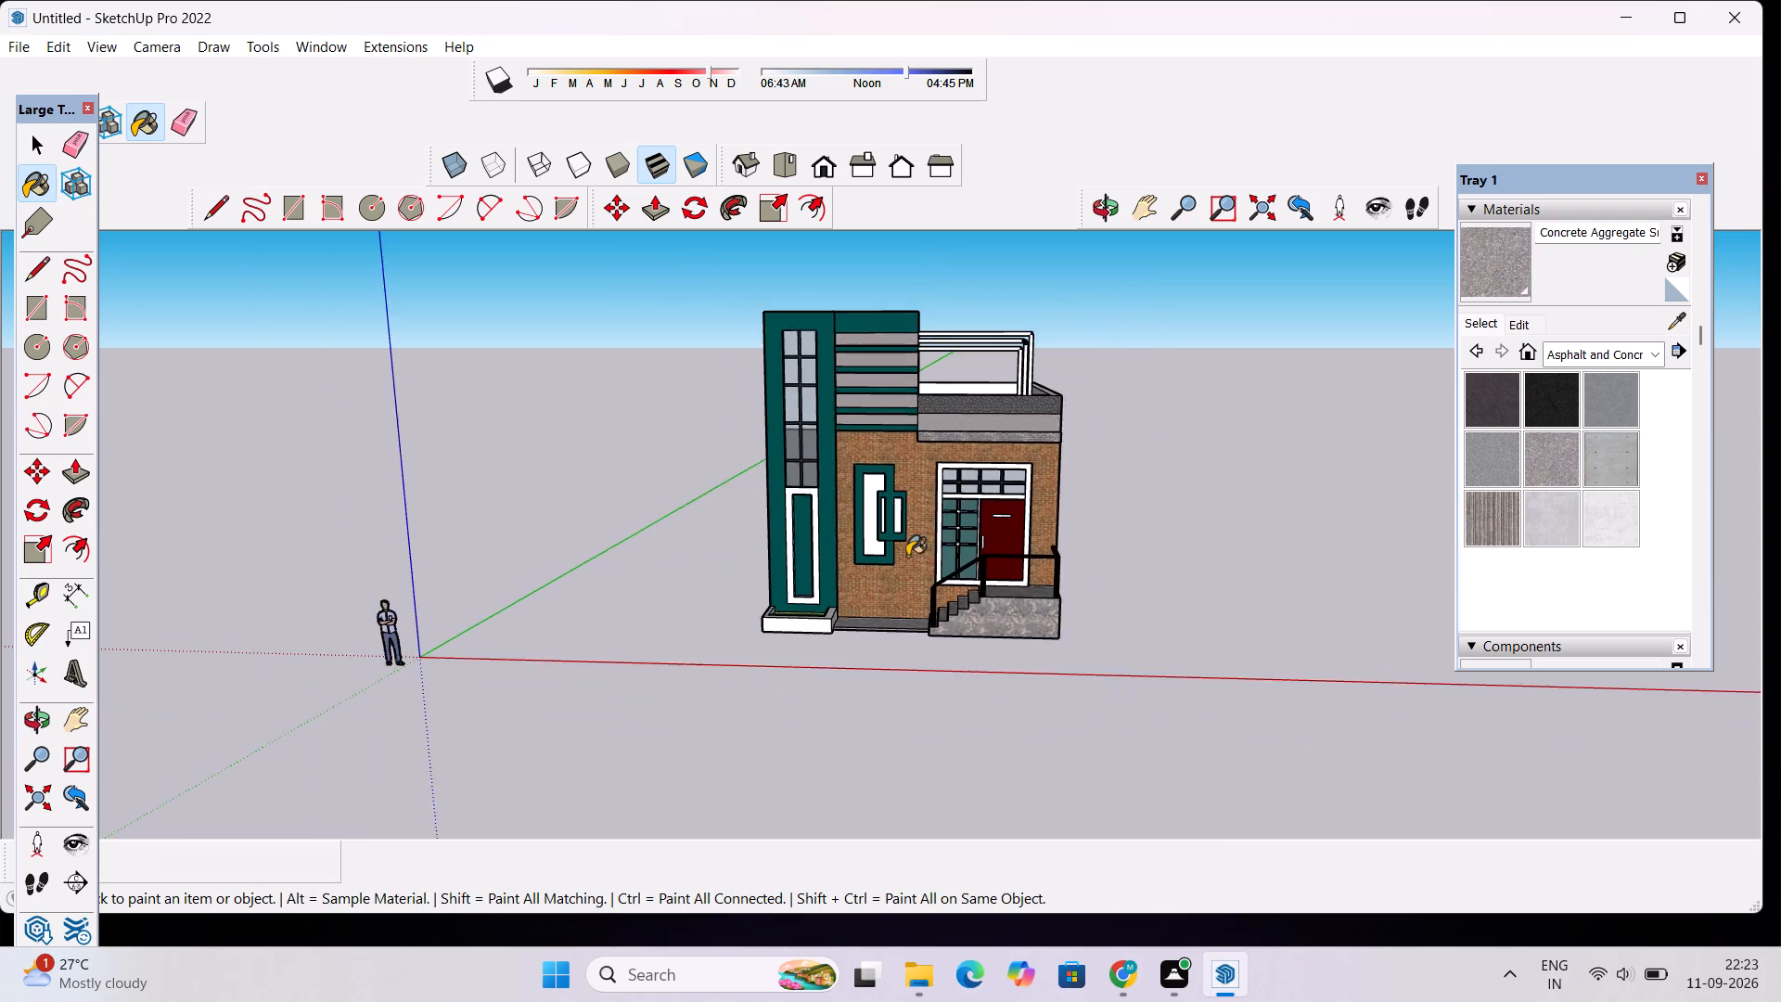
Examine the concrete bands, parapet and front facade close up and from several angles.
scroll(907, 556, "down", 2)
scroll(870, 664, "up", 6)
scroll(867, 660, "down", 5)
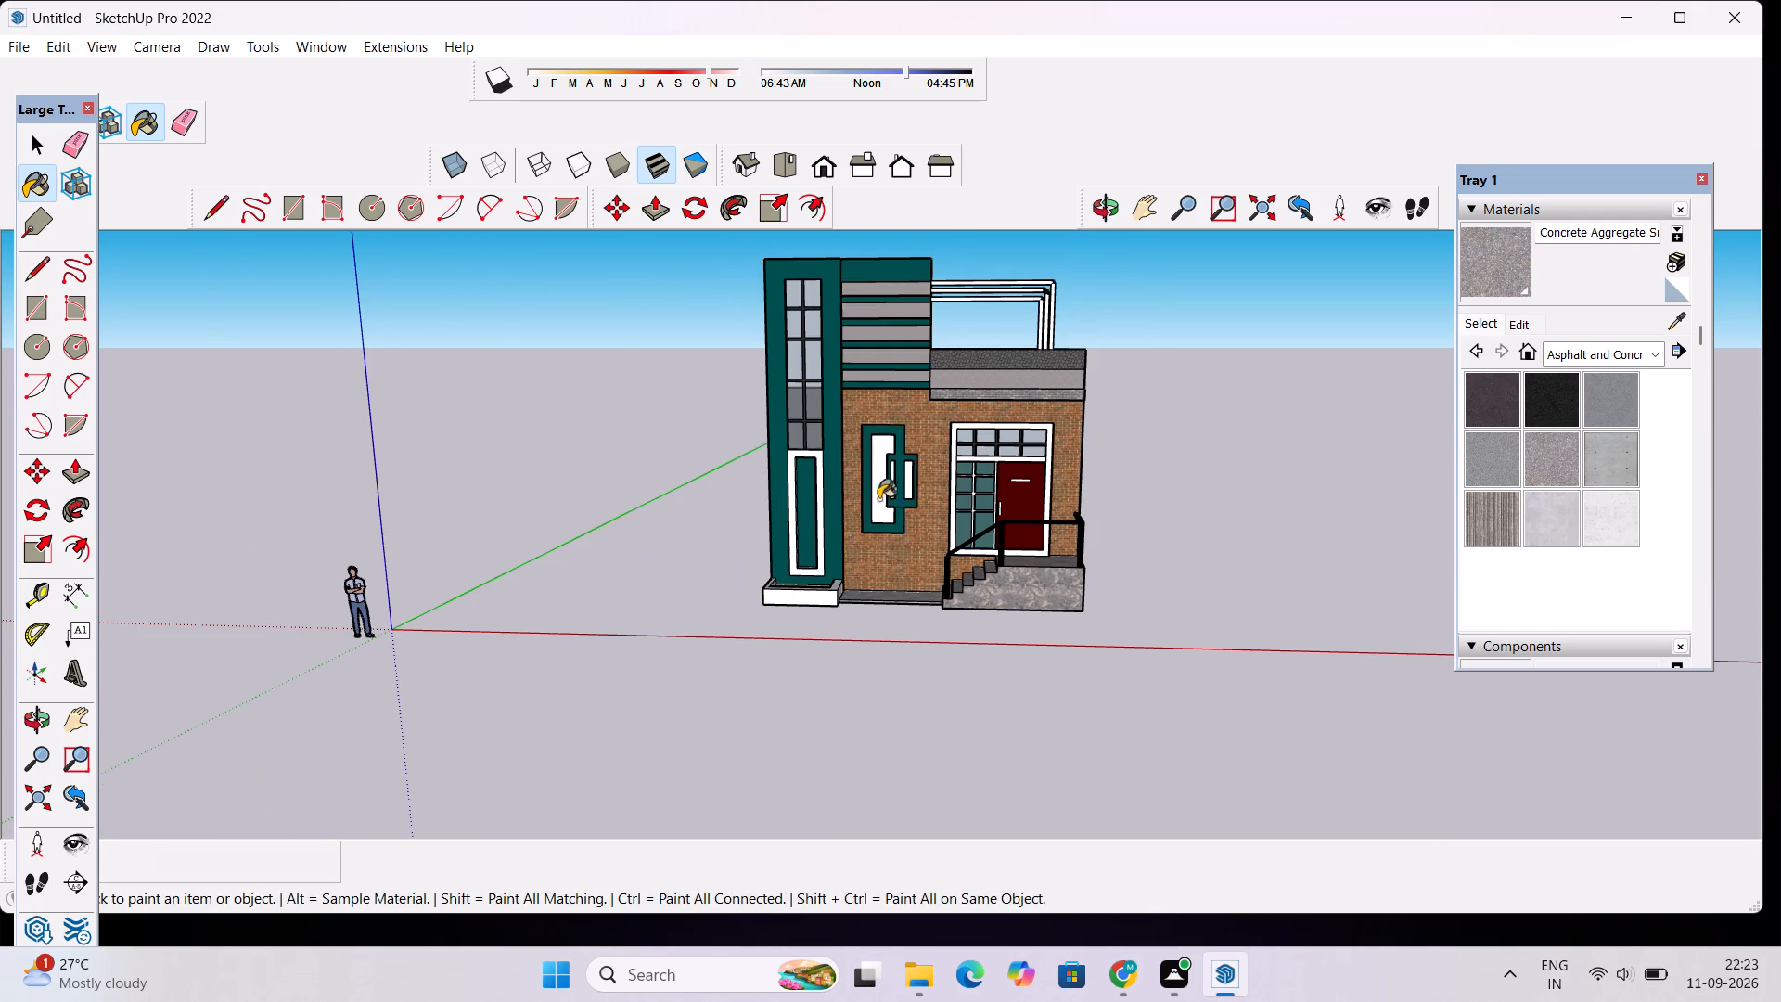
left_click(1101, 225)
left_click_drag(968, 547, 1235, 418)
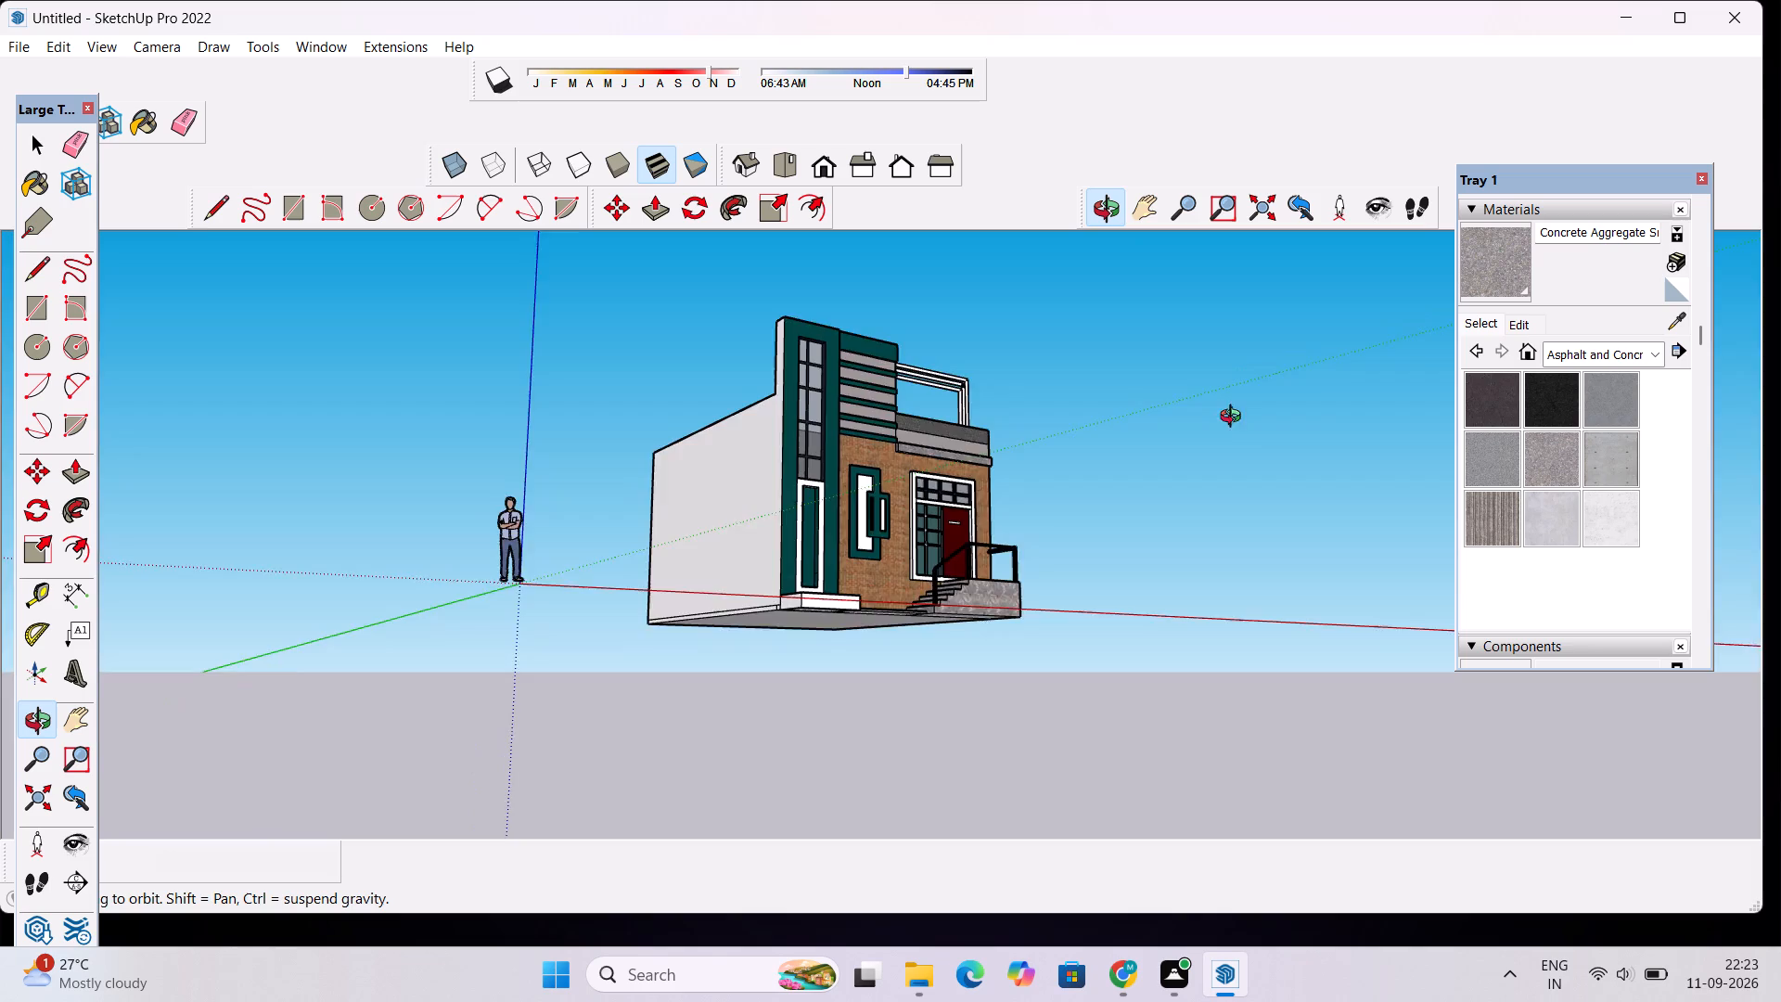
left_click_drag(1235, 418, 921, 512)
scroll(921, 512, "up", 5)
scroll(1031, 379, "up", 4)
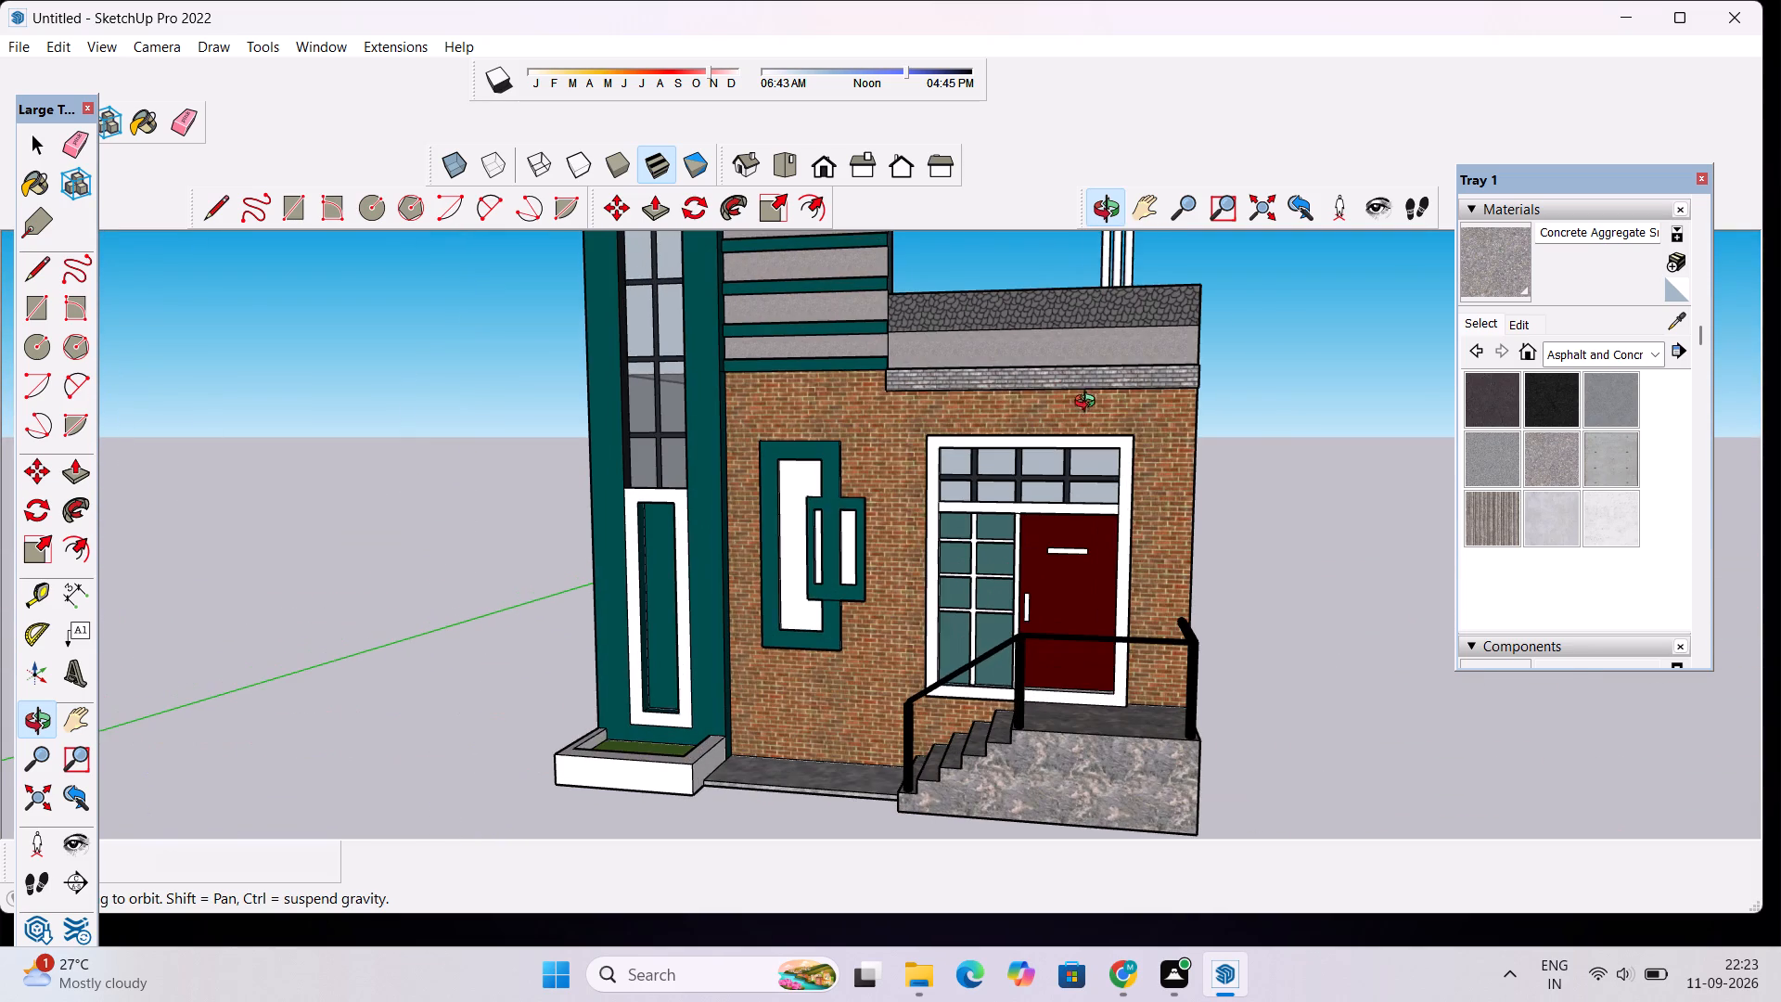
scroll(1099, 344, "up", 13)
scroll(1134, 377, "down", 10)
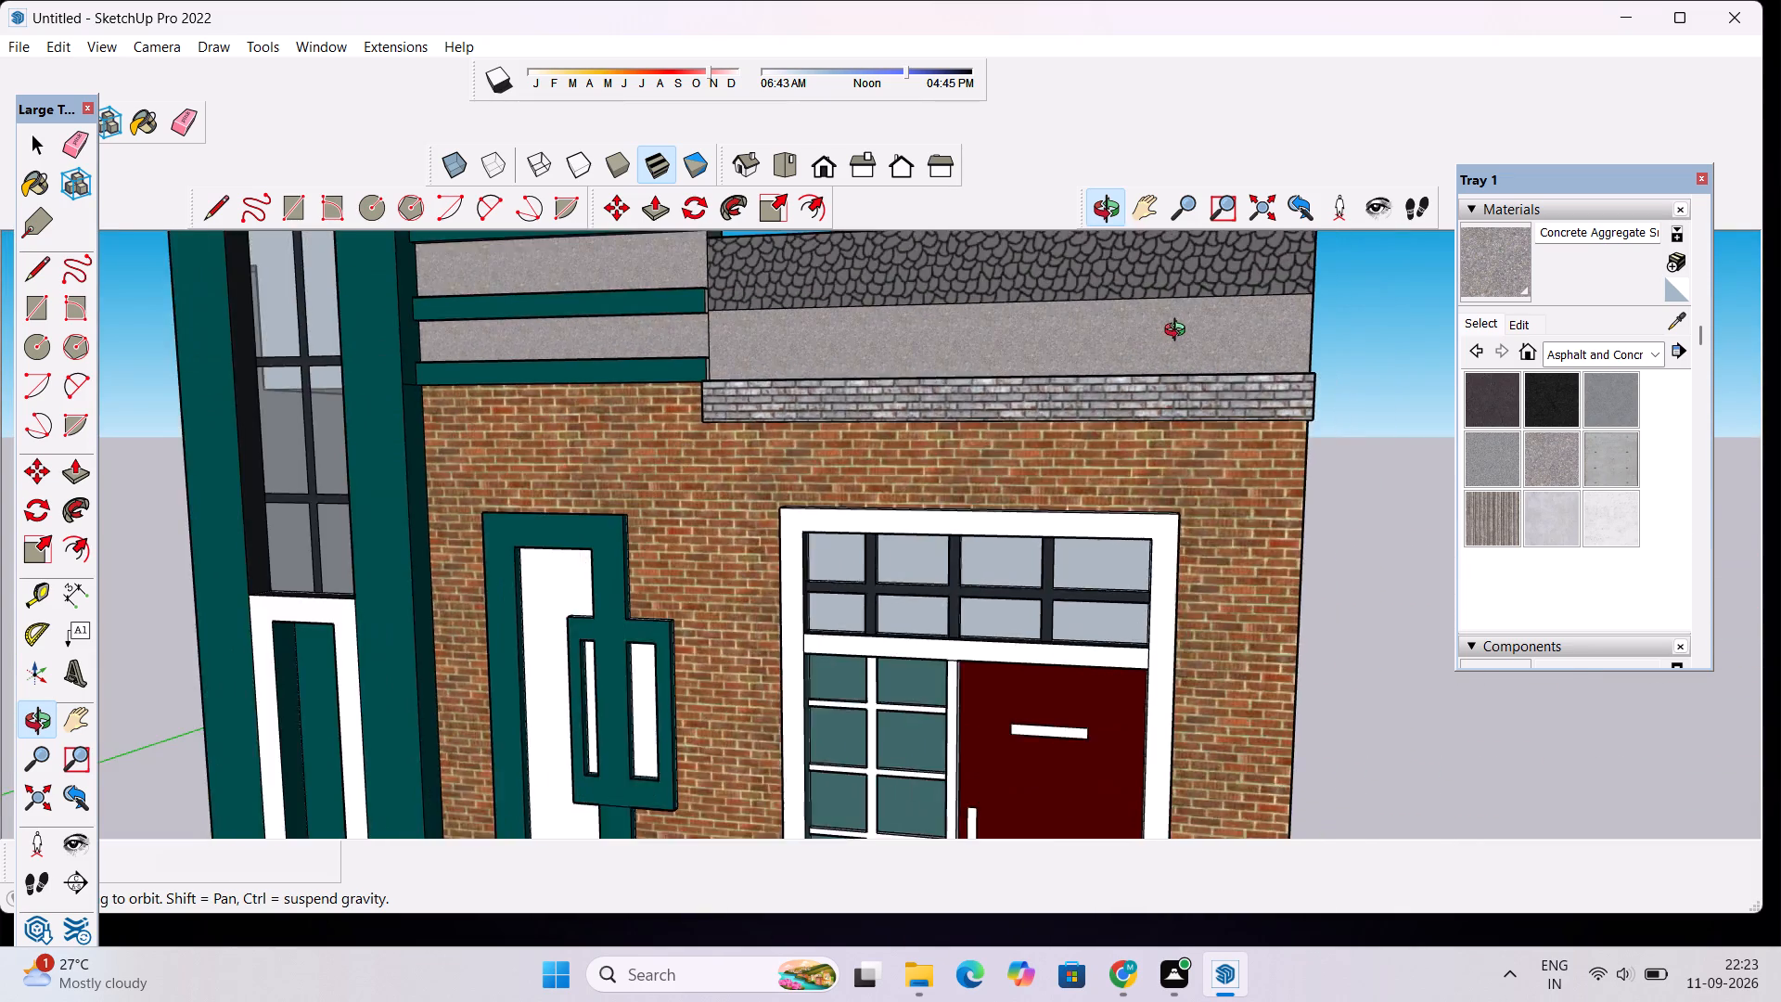
scroll(1179, 332, "down", 6)
left_click_drag(1261, 502, 765, 593)
scroll(805, 546, "down", 9)
left_click_drag(798, 562, 1407, 466)
scroll(724, 498, "up", 5)
left_click_drag(686, 526, 899, 511)
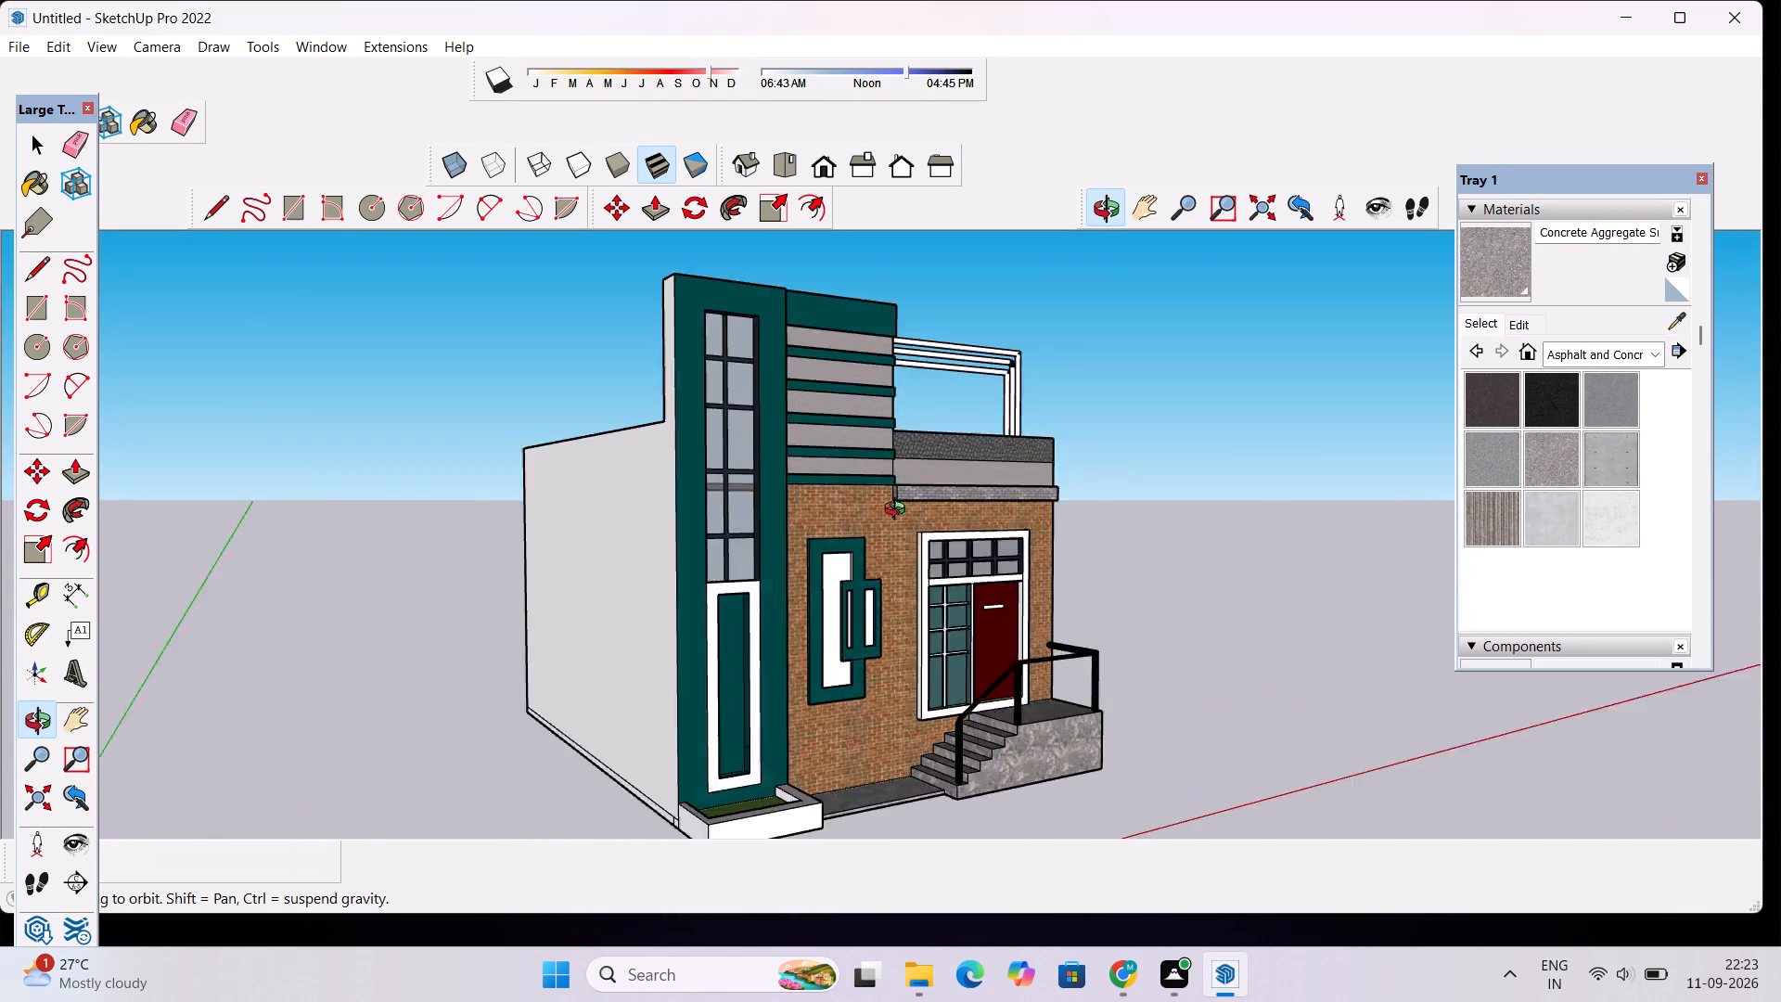
left_click_drag(899, 511, 694, 562)
scroll(826, 573, "down", 3)
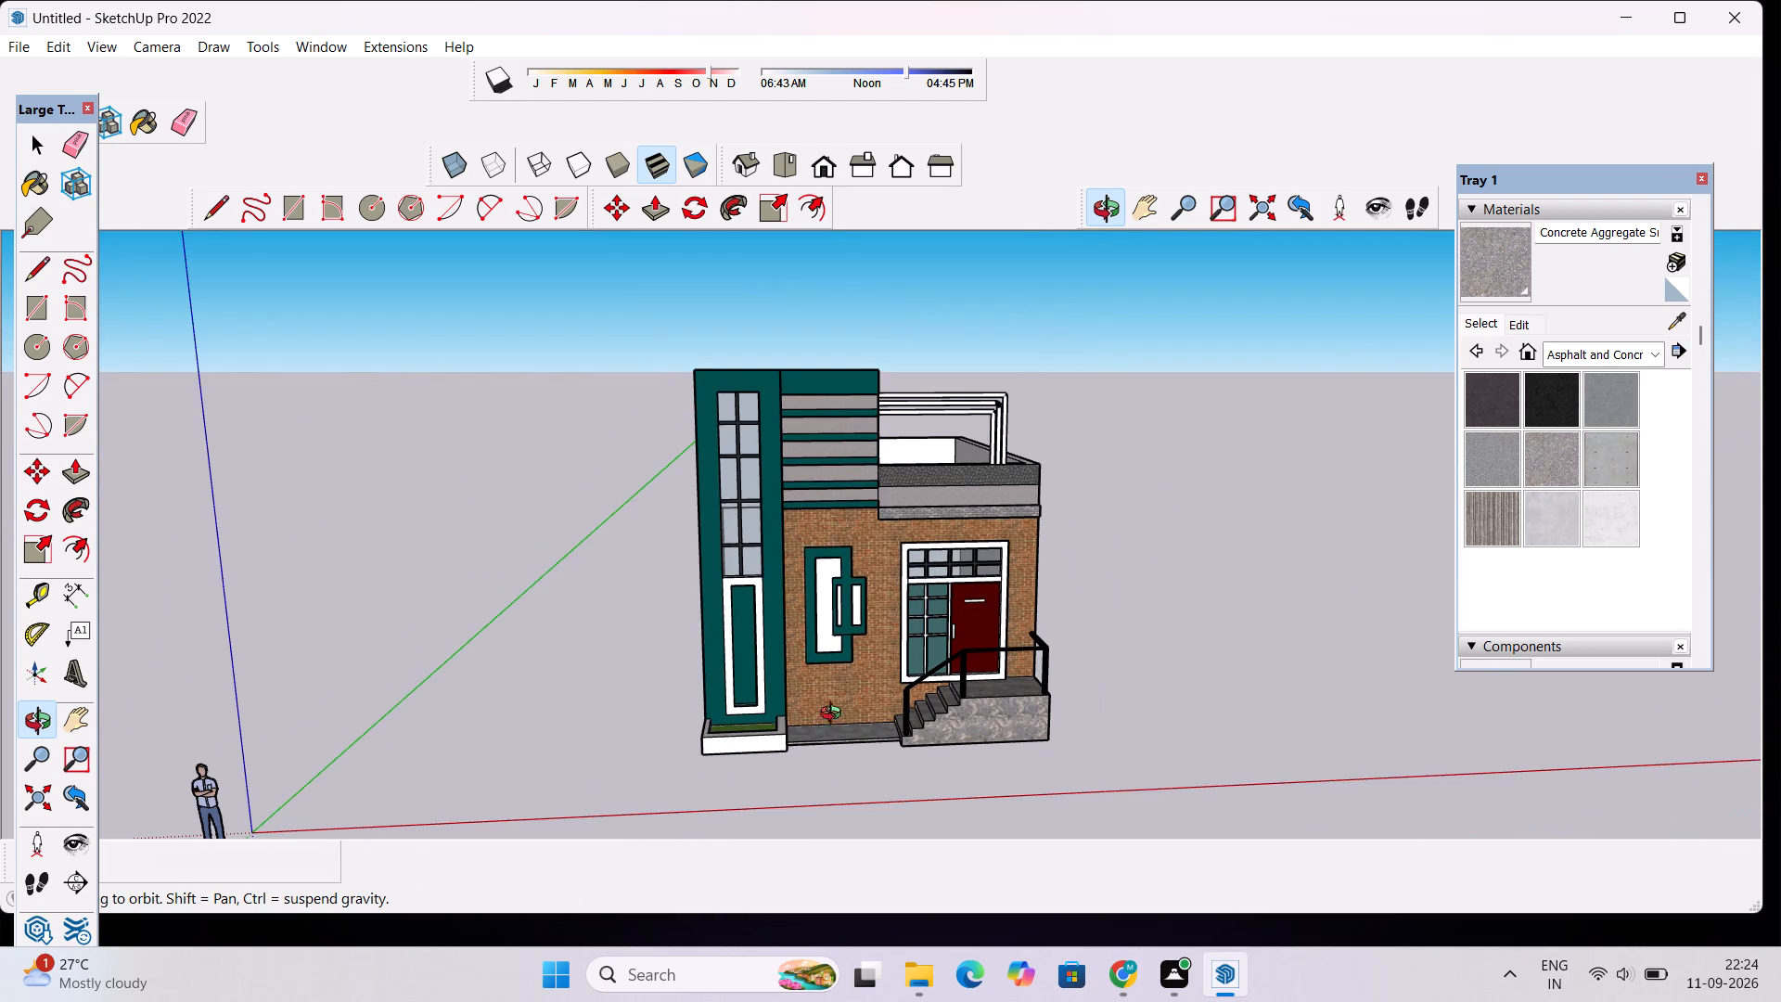
scroll(822, 691, "up", 3)
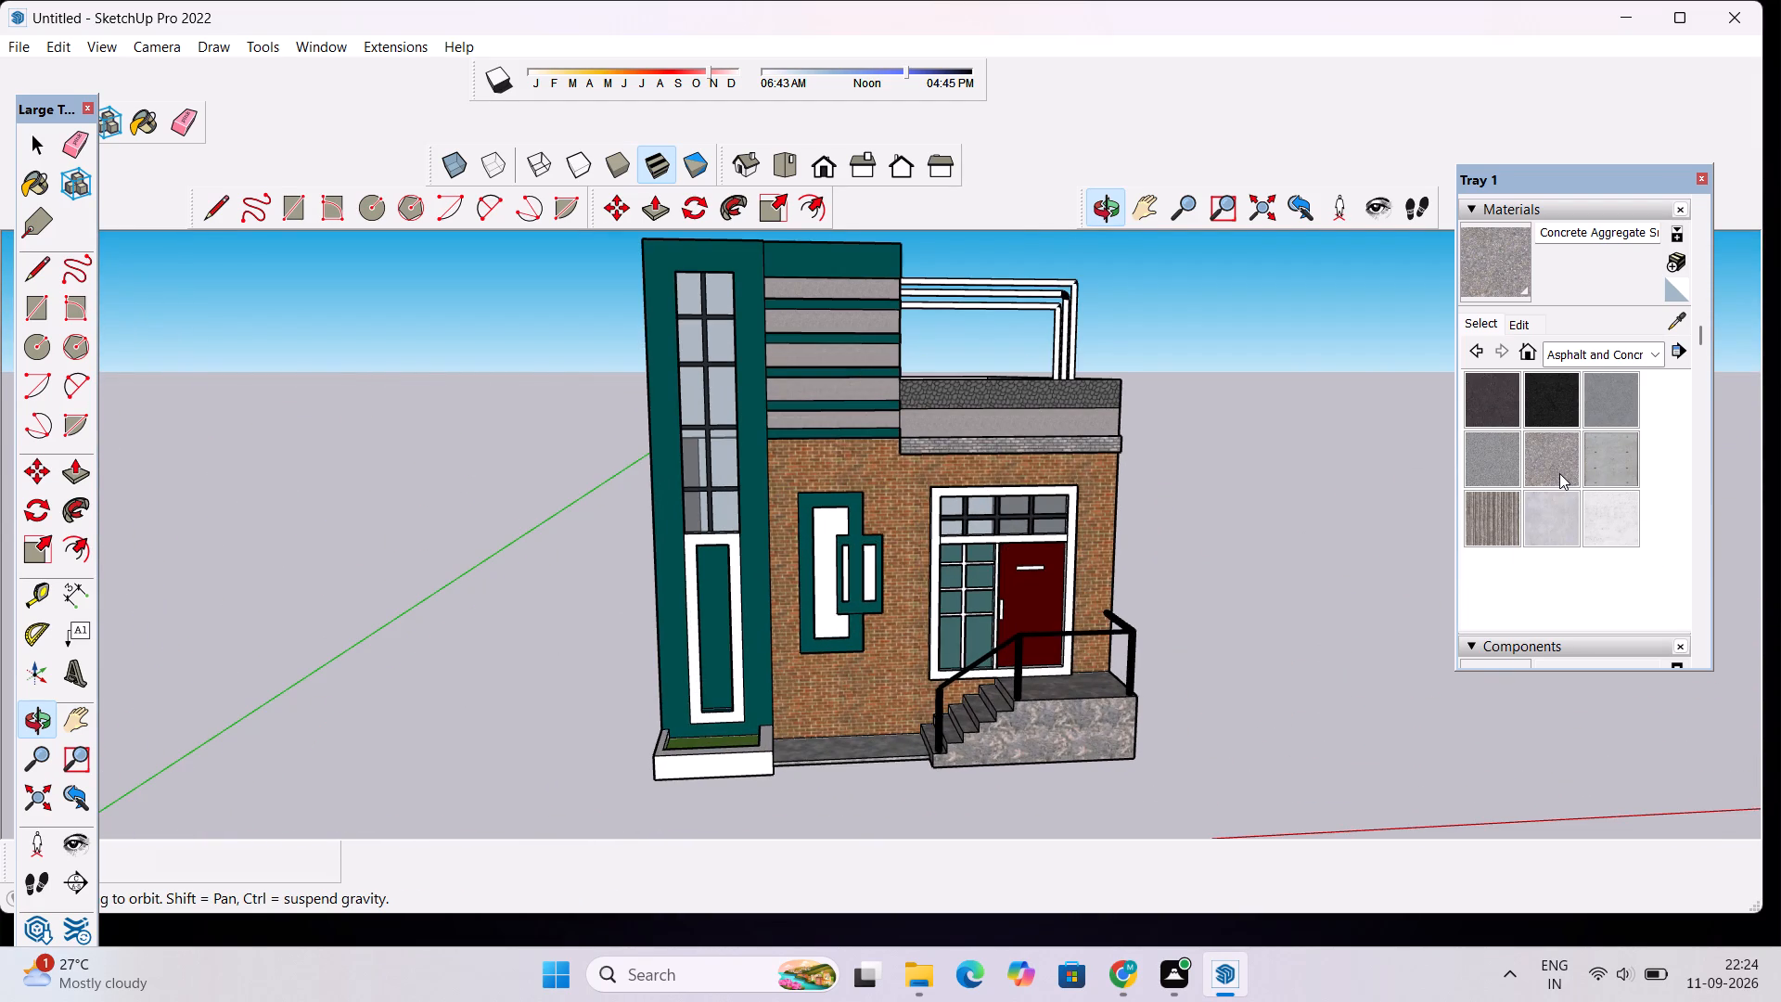
Paint the front face, top rim and inner end faces of the planter below the teal pillar with Concrete Aggregate.
left_click(1559, 473)
scroll(778, 758, "up", 9)
left_click(753, 768)
left_click(759, 728)
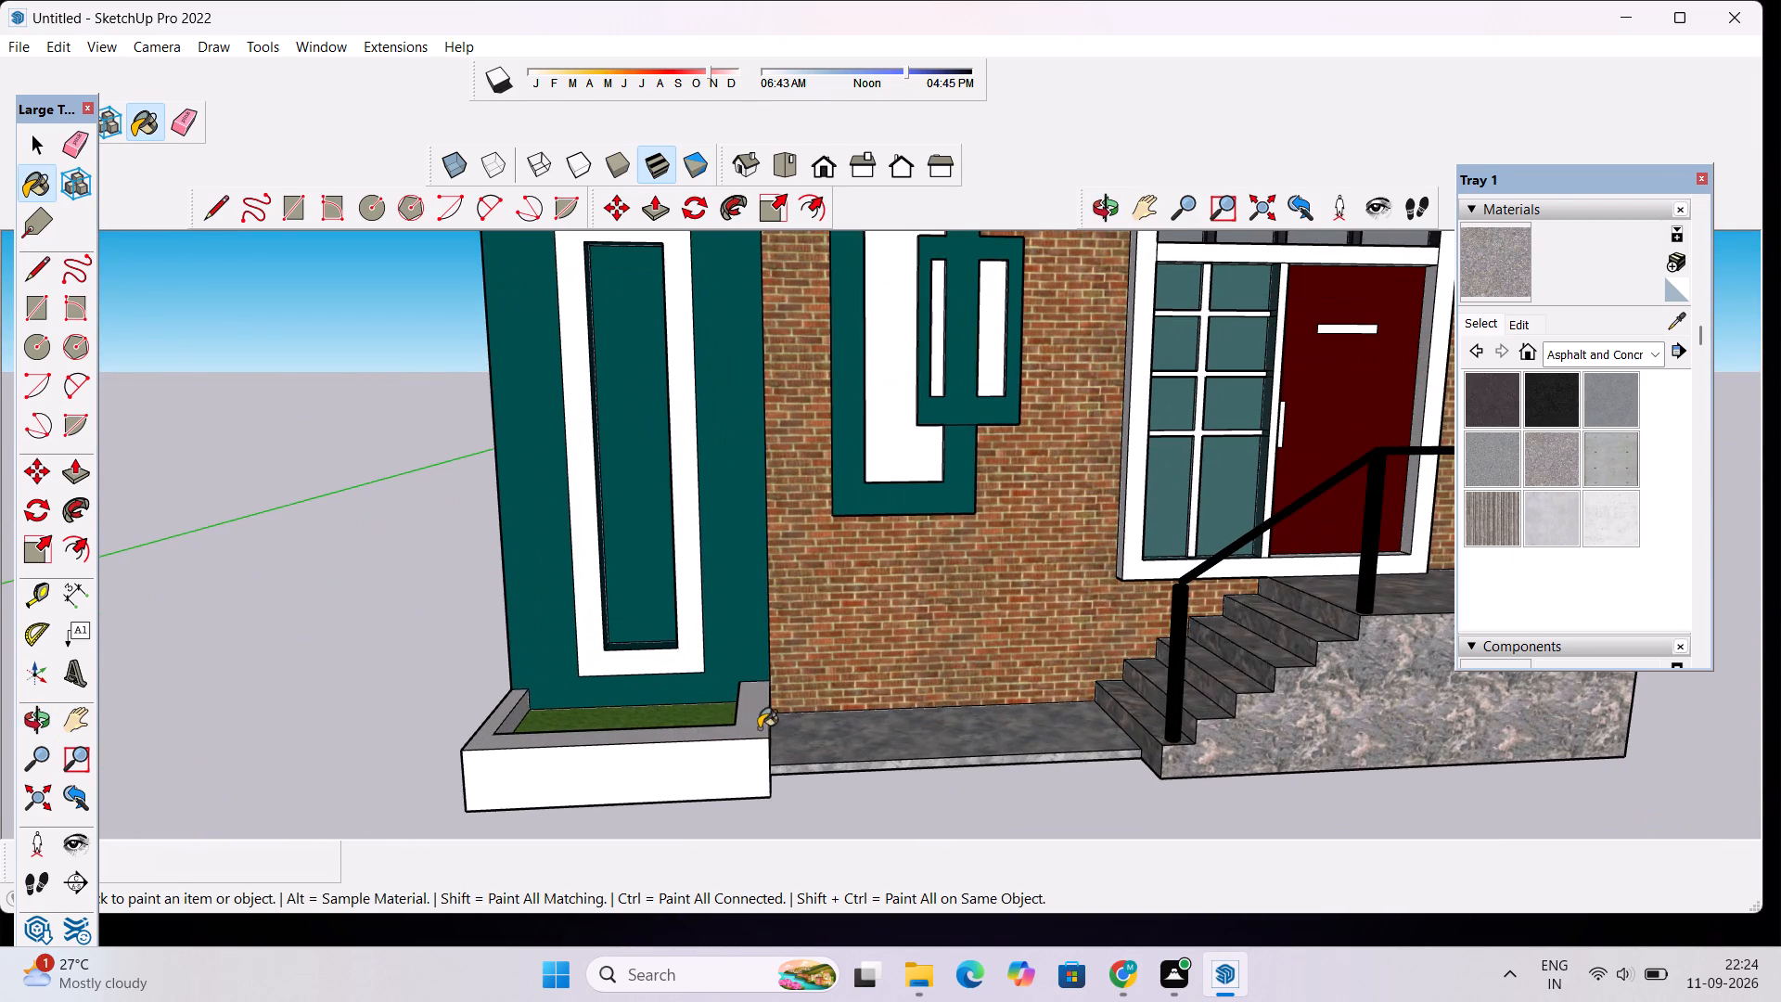
scroll(468, 739, "up", 4)
left_click(531, 709)
scroll(591, 718, "up", 4)
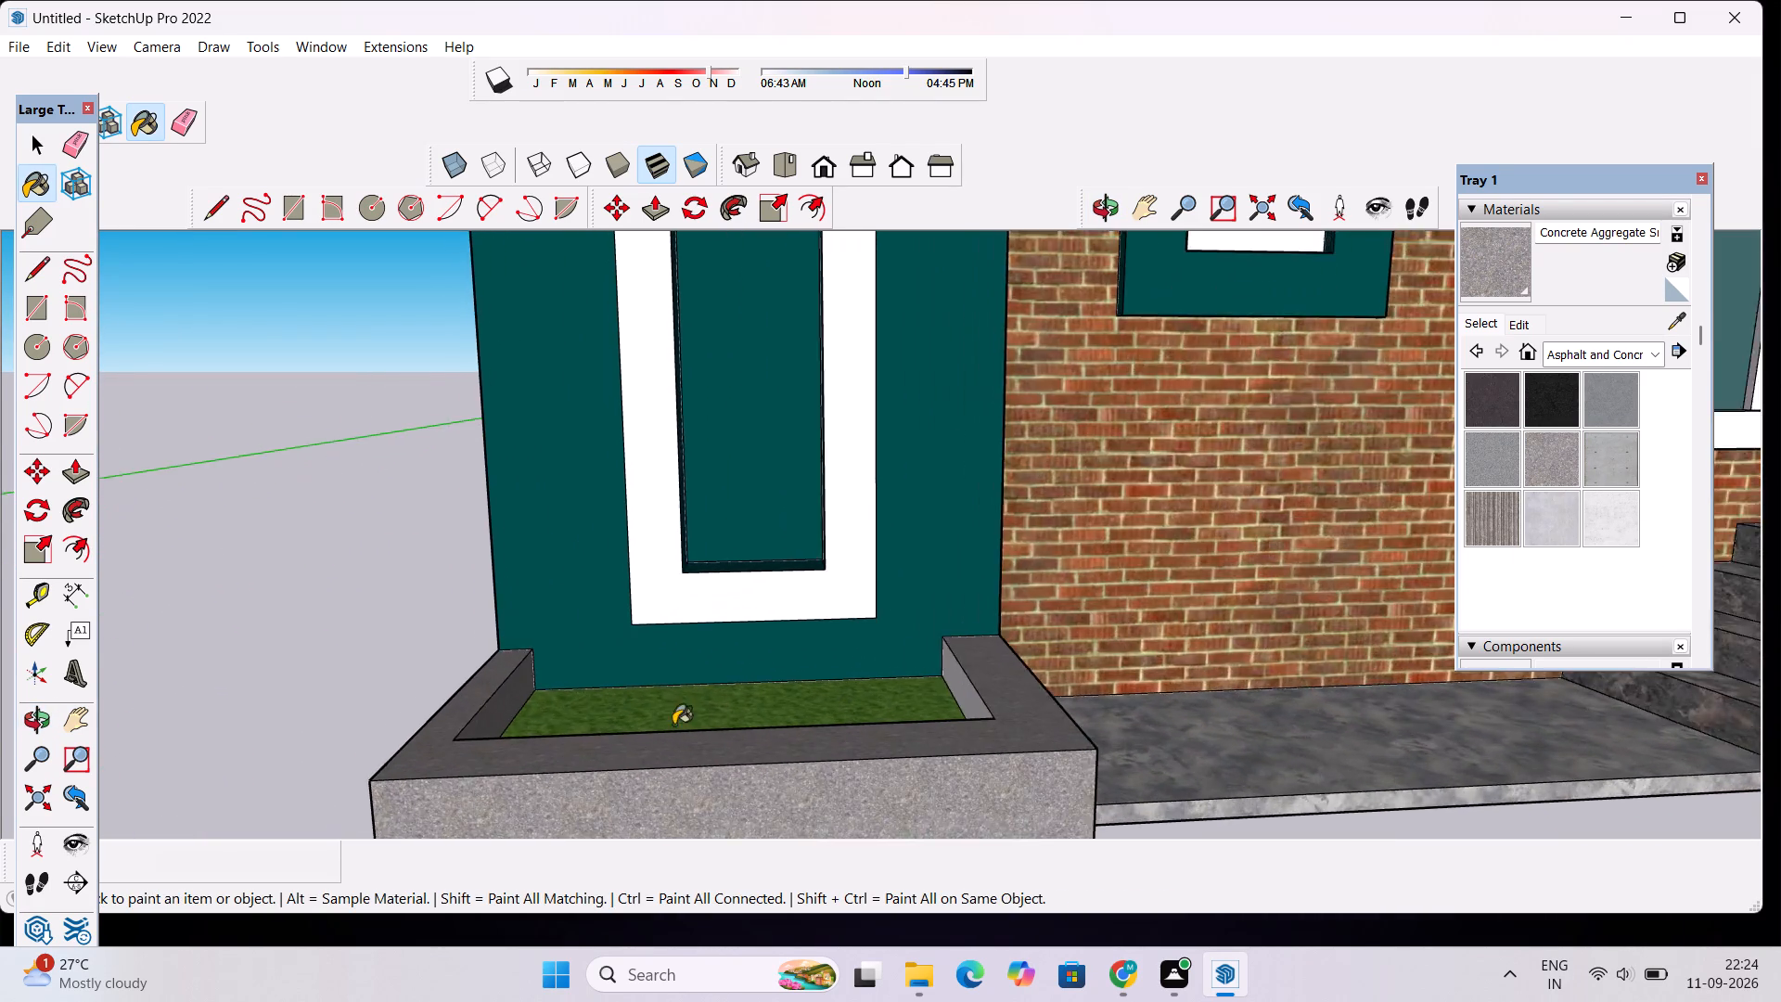
scroll(673, 725, "up", 8)
left_click(1097, 657)
scroll(1098, 636, "down", 8)
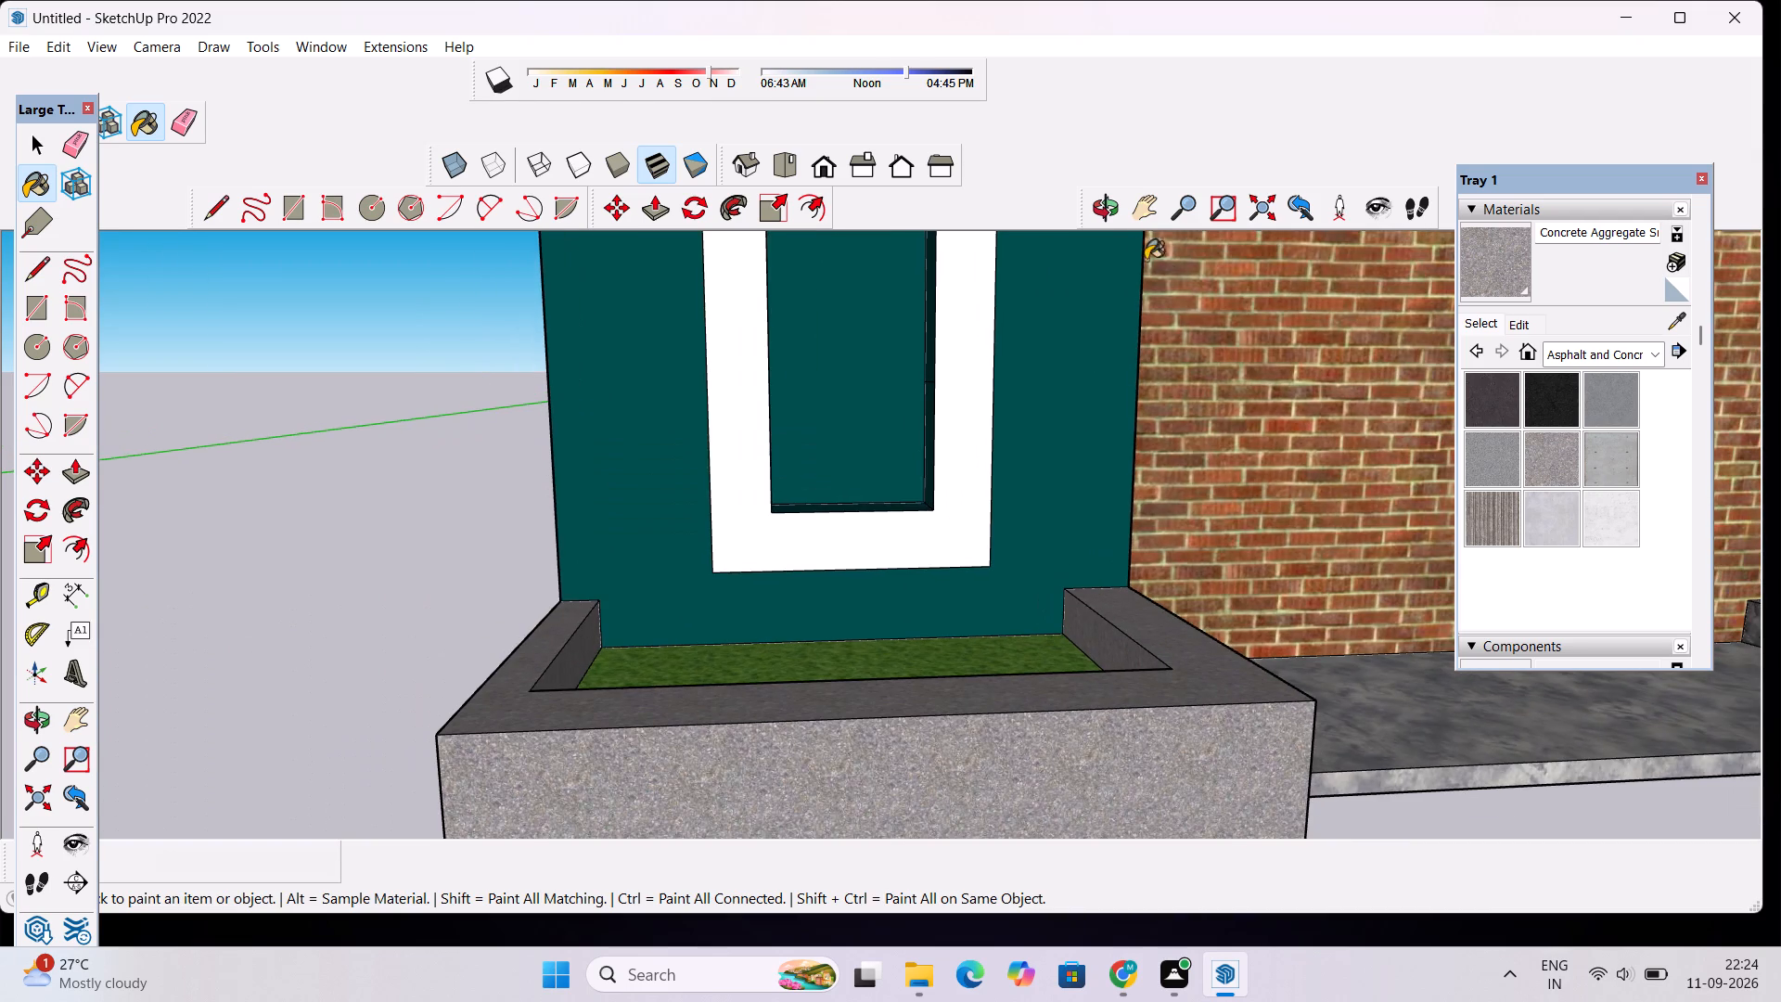
Paint the planter's outer end face towards the steps and the inside of its front wall with Concrete Aggregate.
left_click(1099, 219)
left_click_drag(1221, 581, 863, 610)
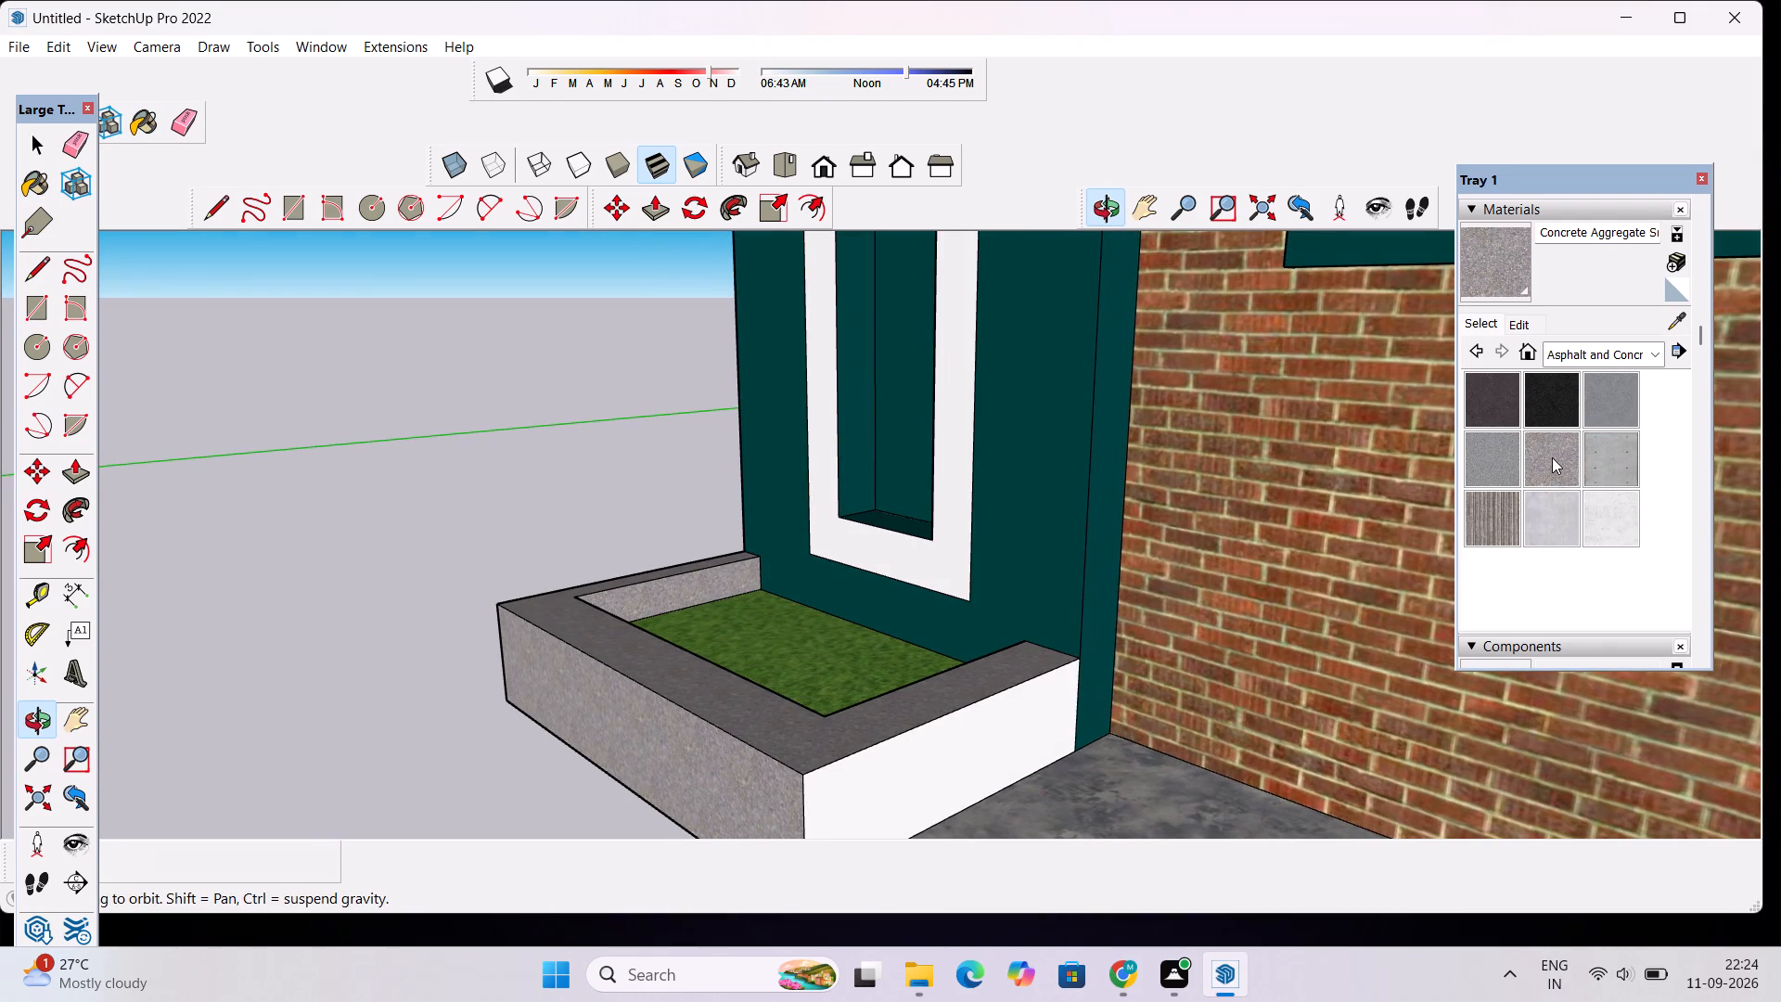
left_click(1552, 457)
left_click(1017, 748)
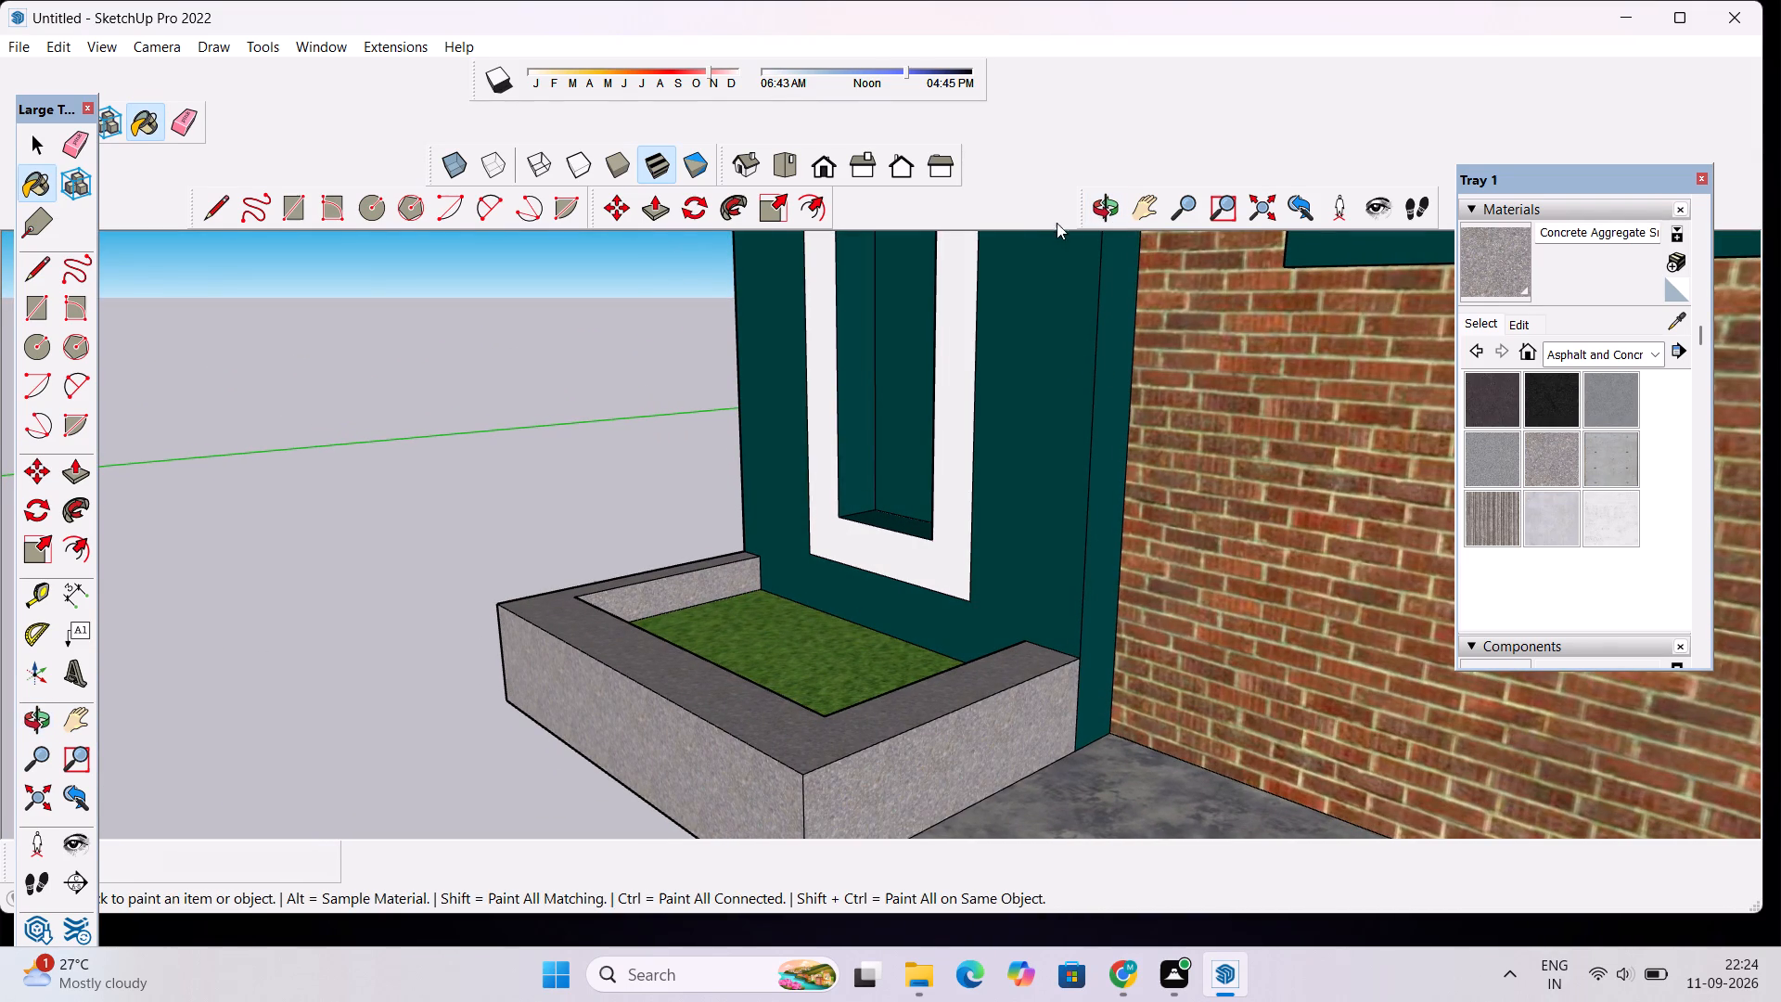
left_click(1086, 221)
left_click_drag(1175, 344, 831, 454)
left_click_drag(831, 454, 929, 447)
left_click(1539, 456)
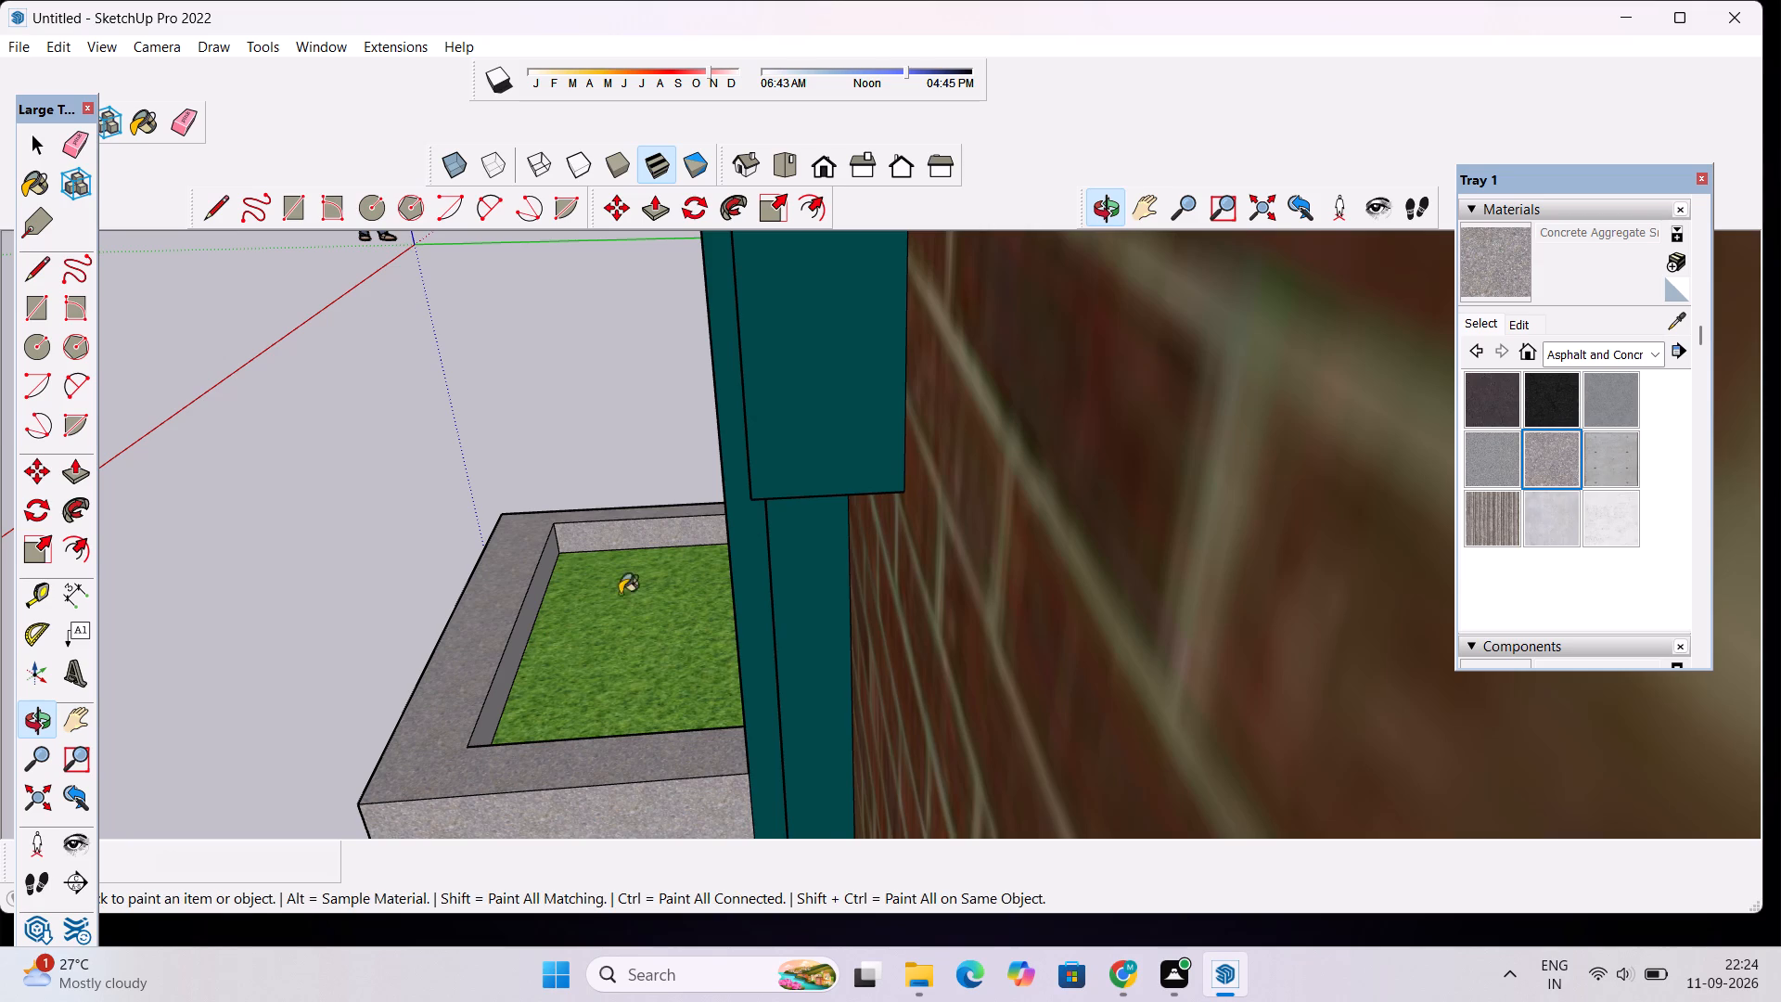
scroll(599, 606, "up", 3)
left_click(499, 622)
scroll(521, 602, "down", 9)
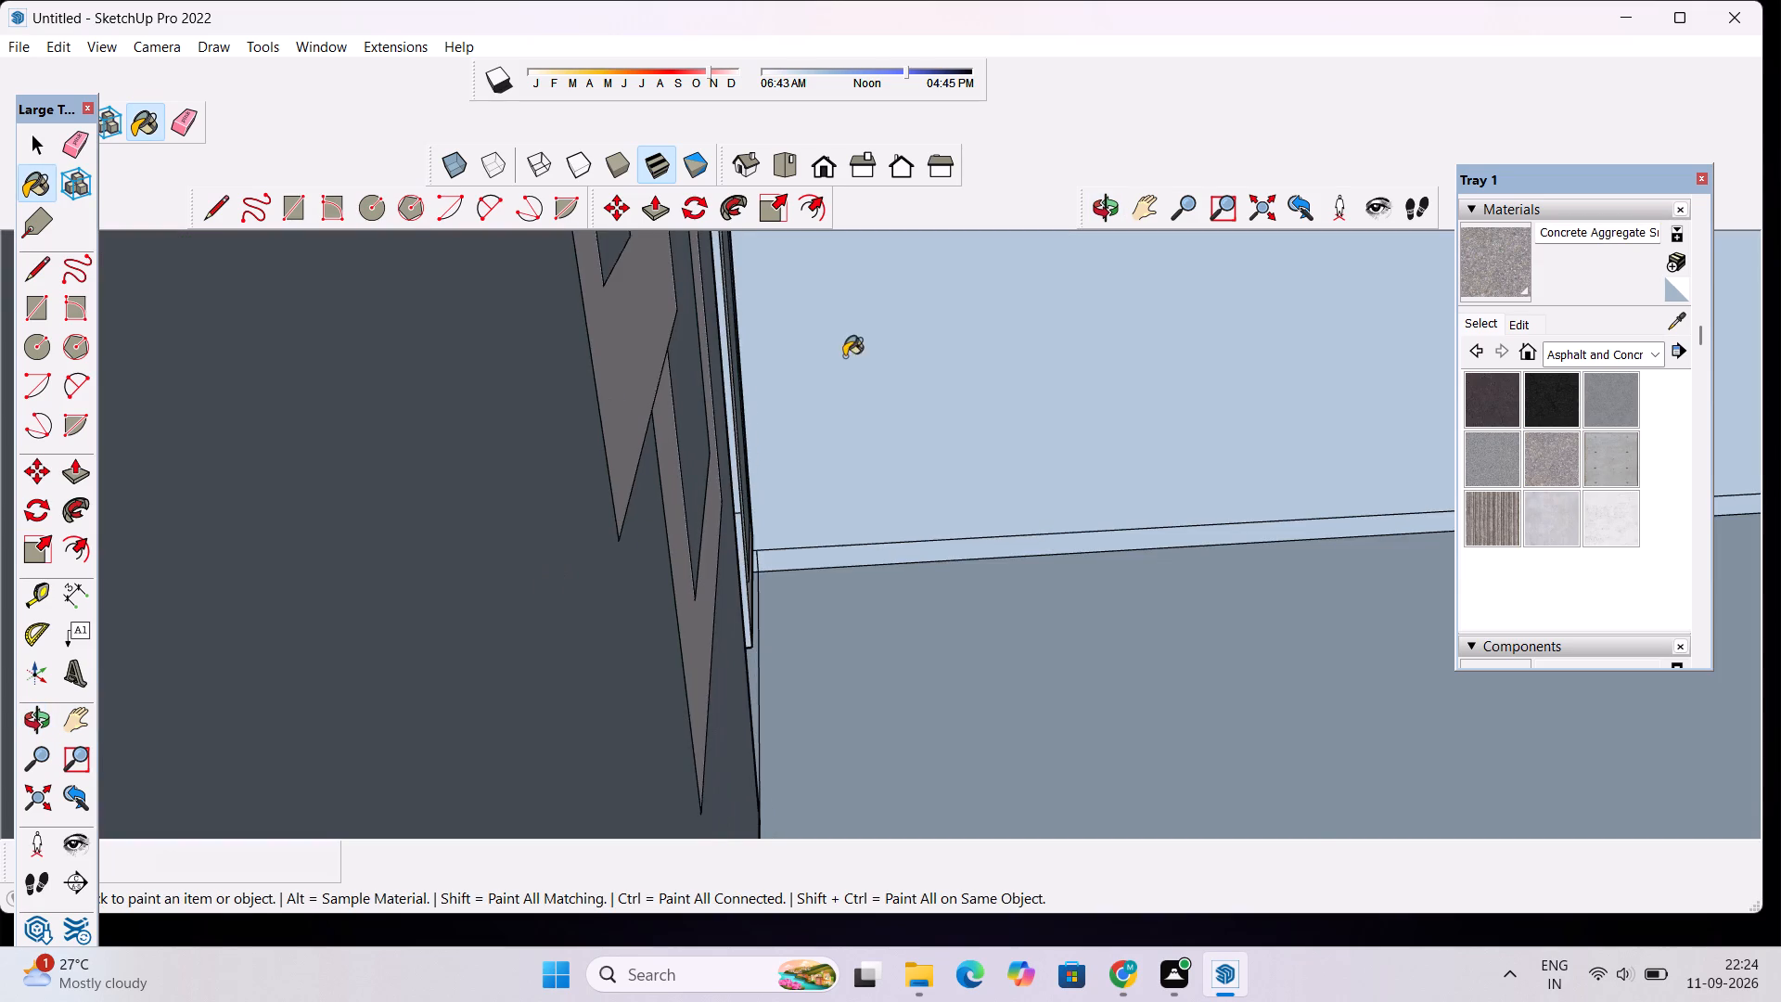
Examine the painted facade centred in the standard front view.
scroll(922, 360, "down", 3)
scroll(647, 392, "down", 5)
scroll(752, 344, "down", 6)
left_click(829, 180)
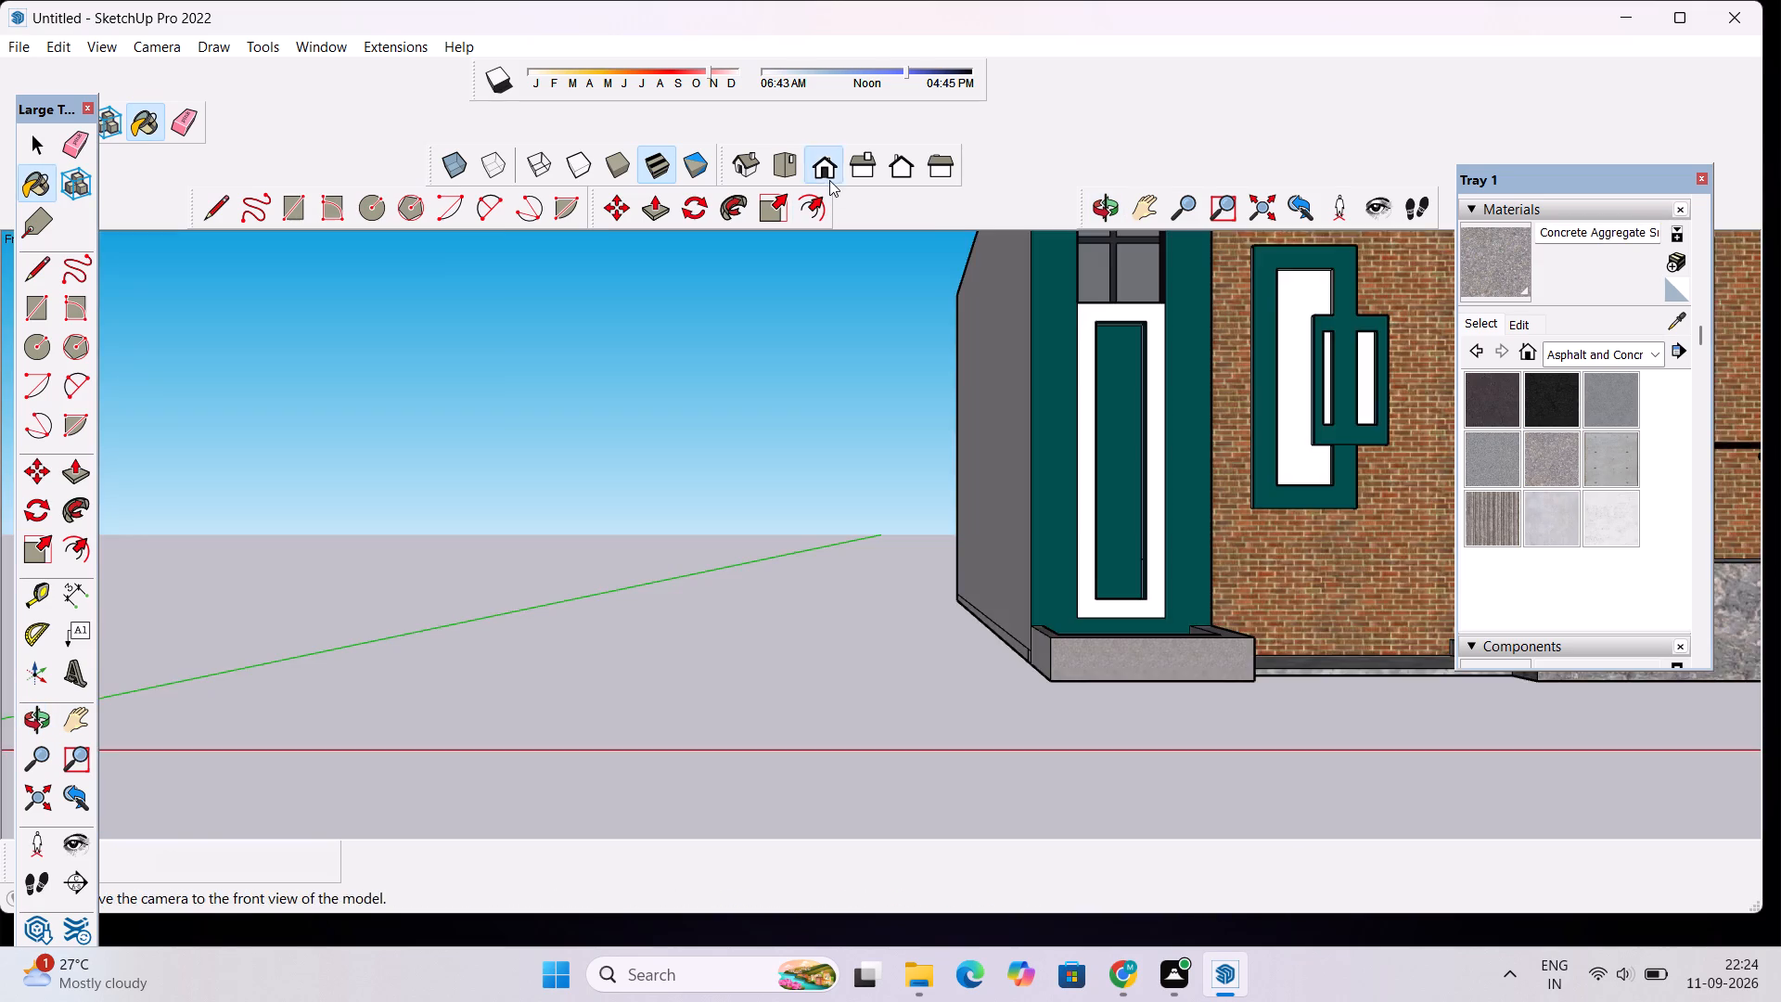
scroll(961, 338, "down", 9)
scroll(1017, 467, "up", 3)
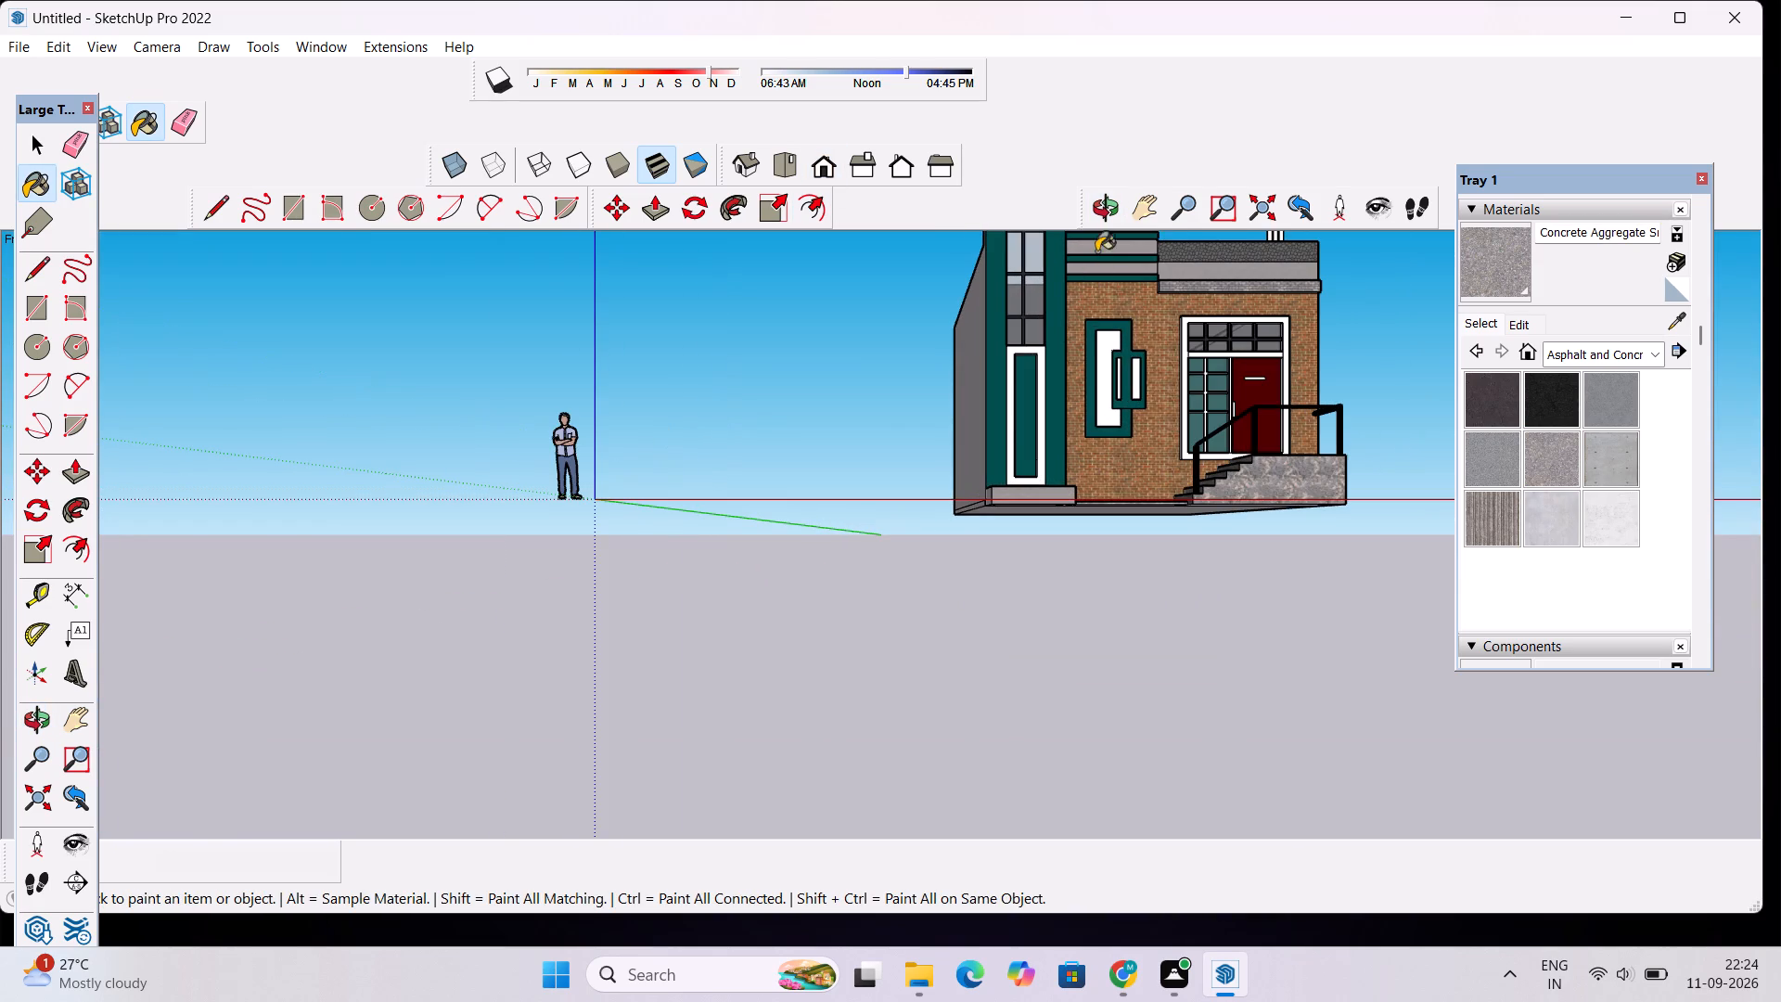
left_click(1157, 211)
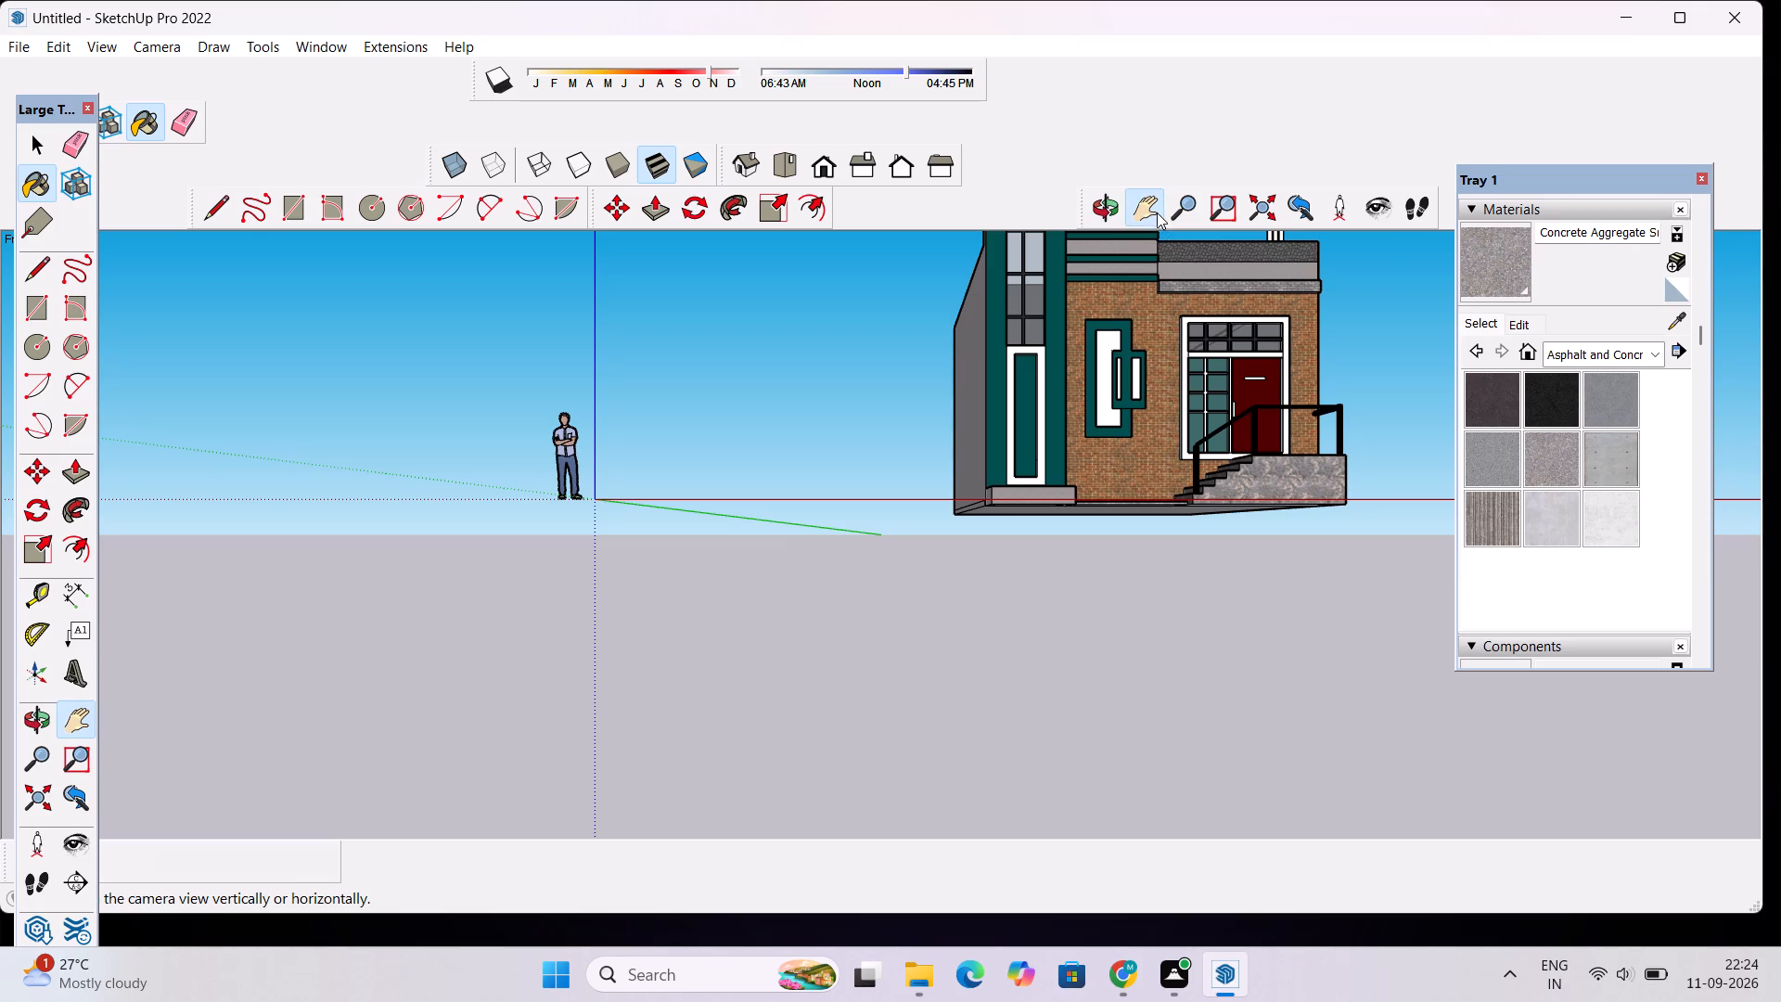
left_click_drag(1097, 356, 880, 599)
scroll(956, 502, "down", 4)
scroll(989, 461, "up", 4)
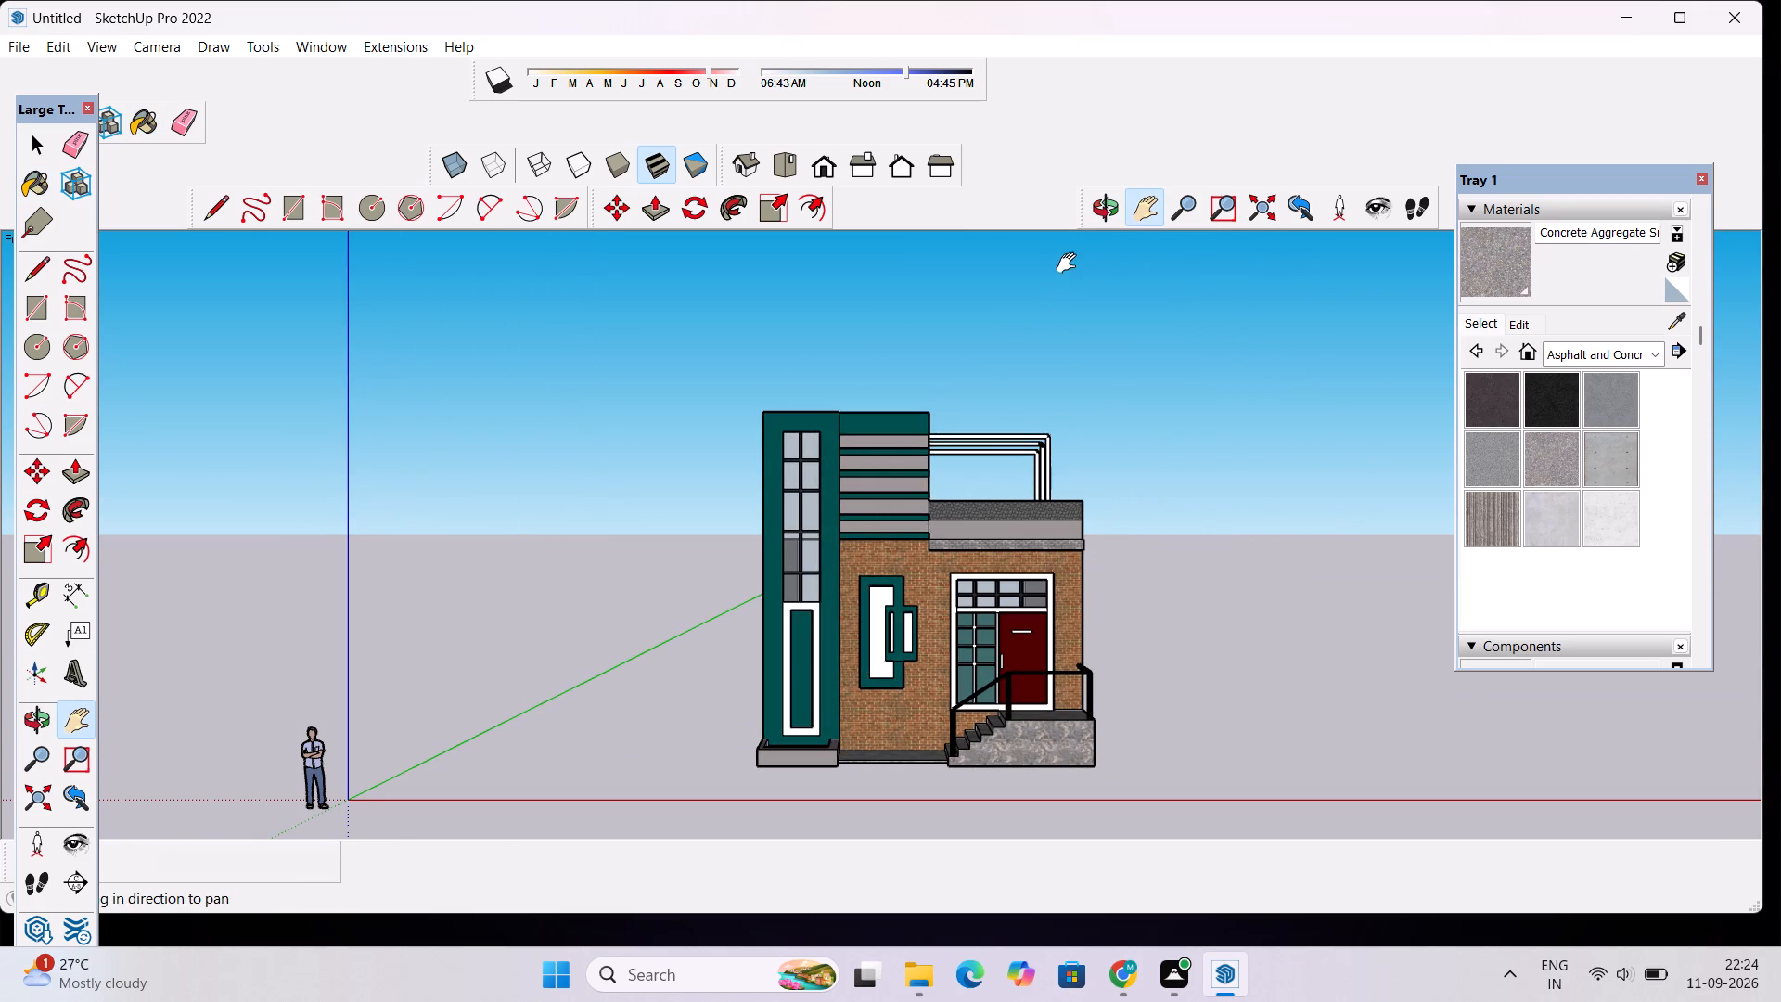
Examine the roof, parapet, pergola bars and side walls from above and from both sides.
left_click(1103, 217)
left_click_drag(1060, 410, 757, 767)
left_click_drag(1134, 522, 930, 559)
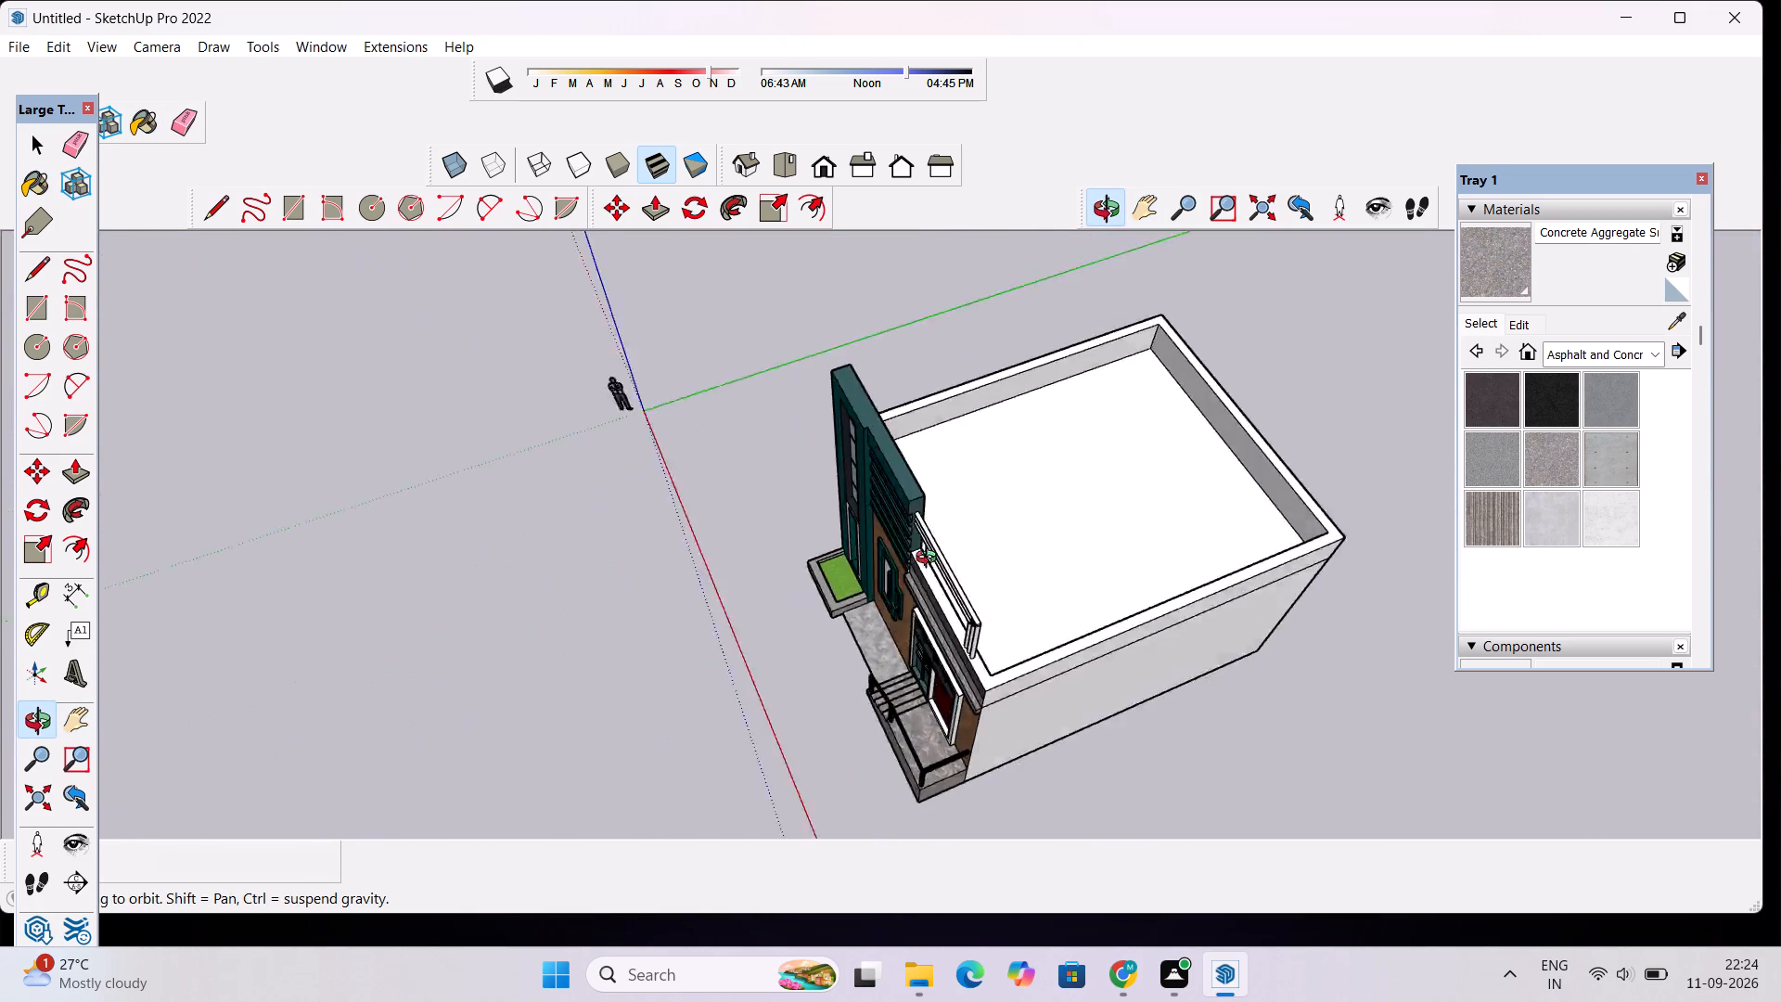
left_click_drag(930, 559, 1475, 500)
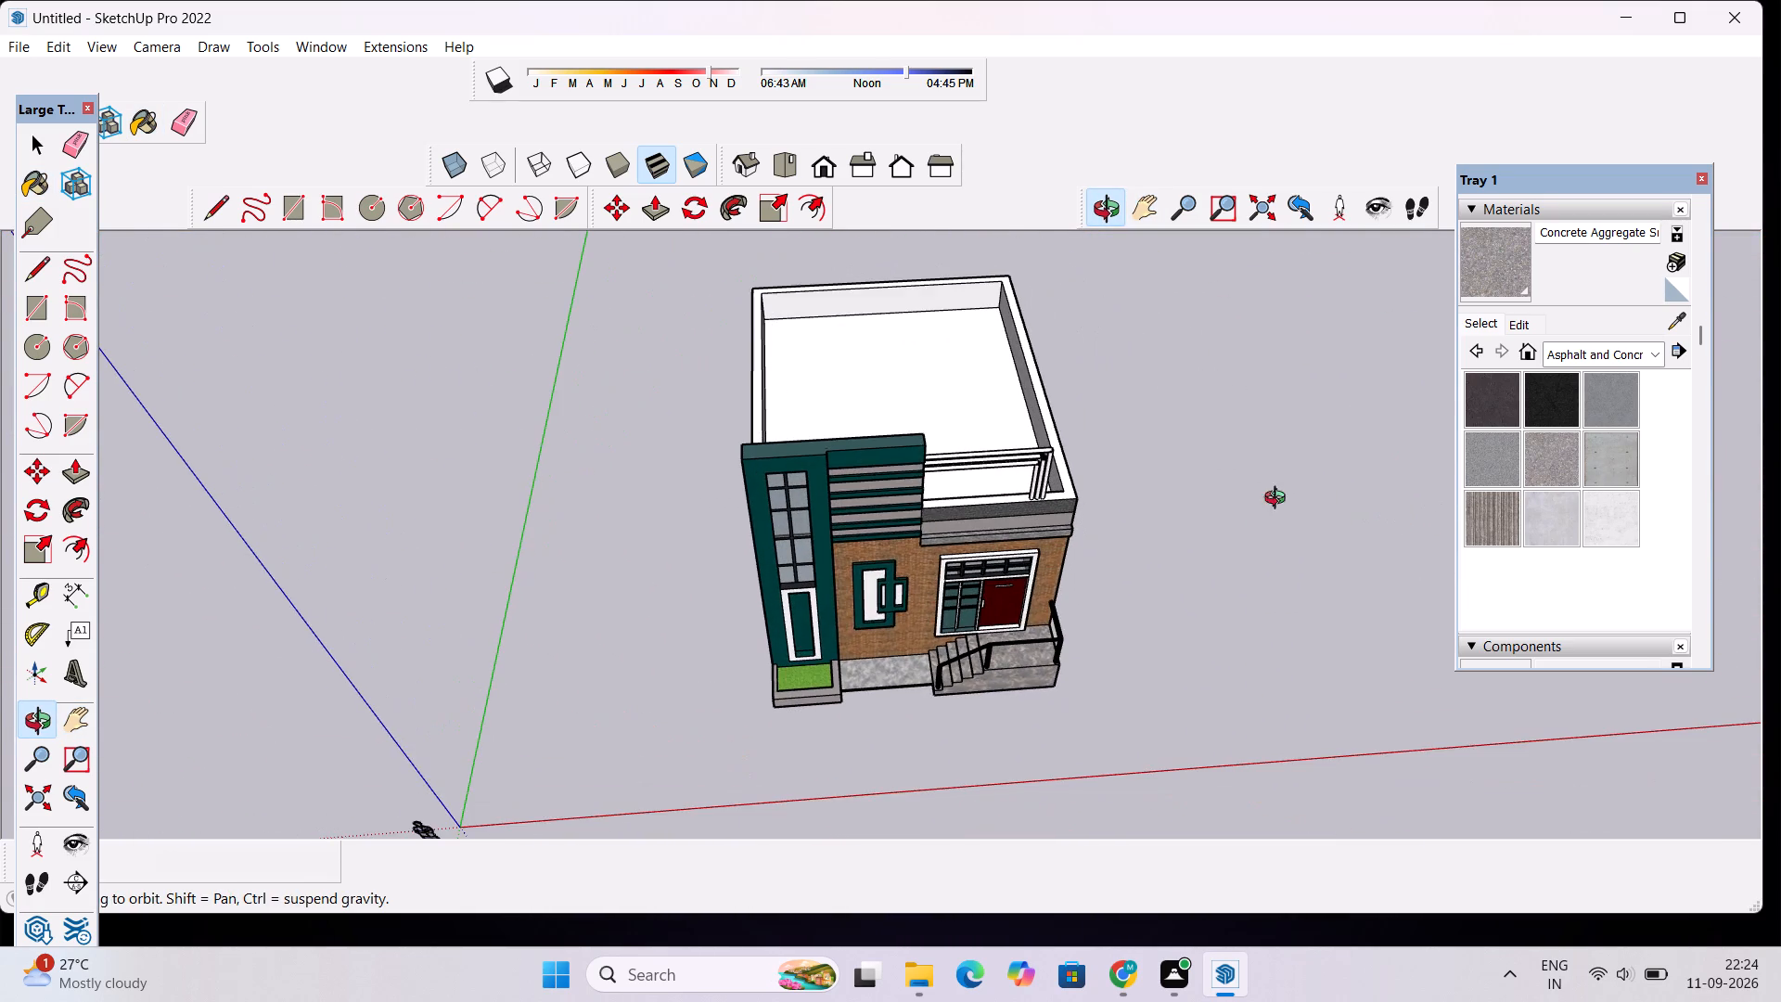
scroll(1110, 505, "up", 5)
scroll(1033, 510, "up", 4)
left_click_drag(767, 458, 820, 375)
scroll(974, 482, "up", 4)
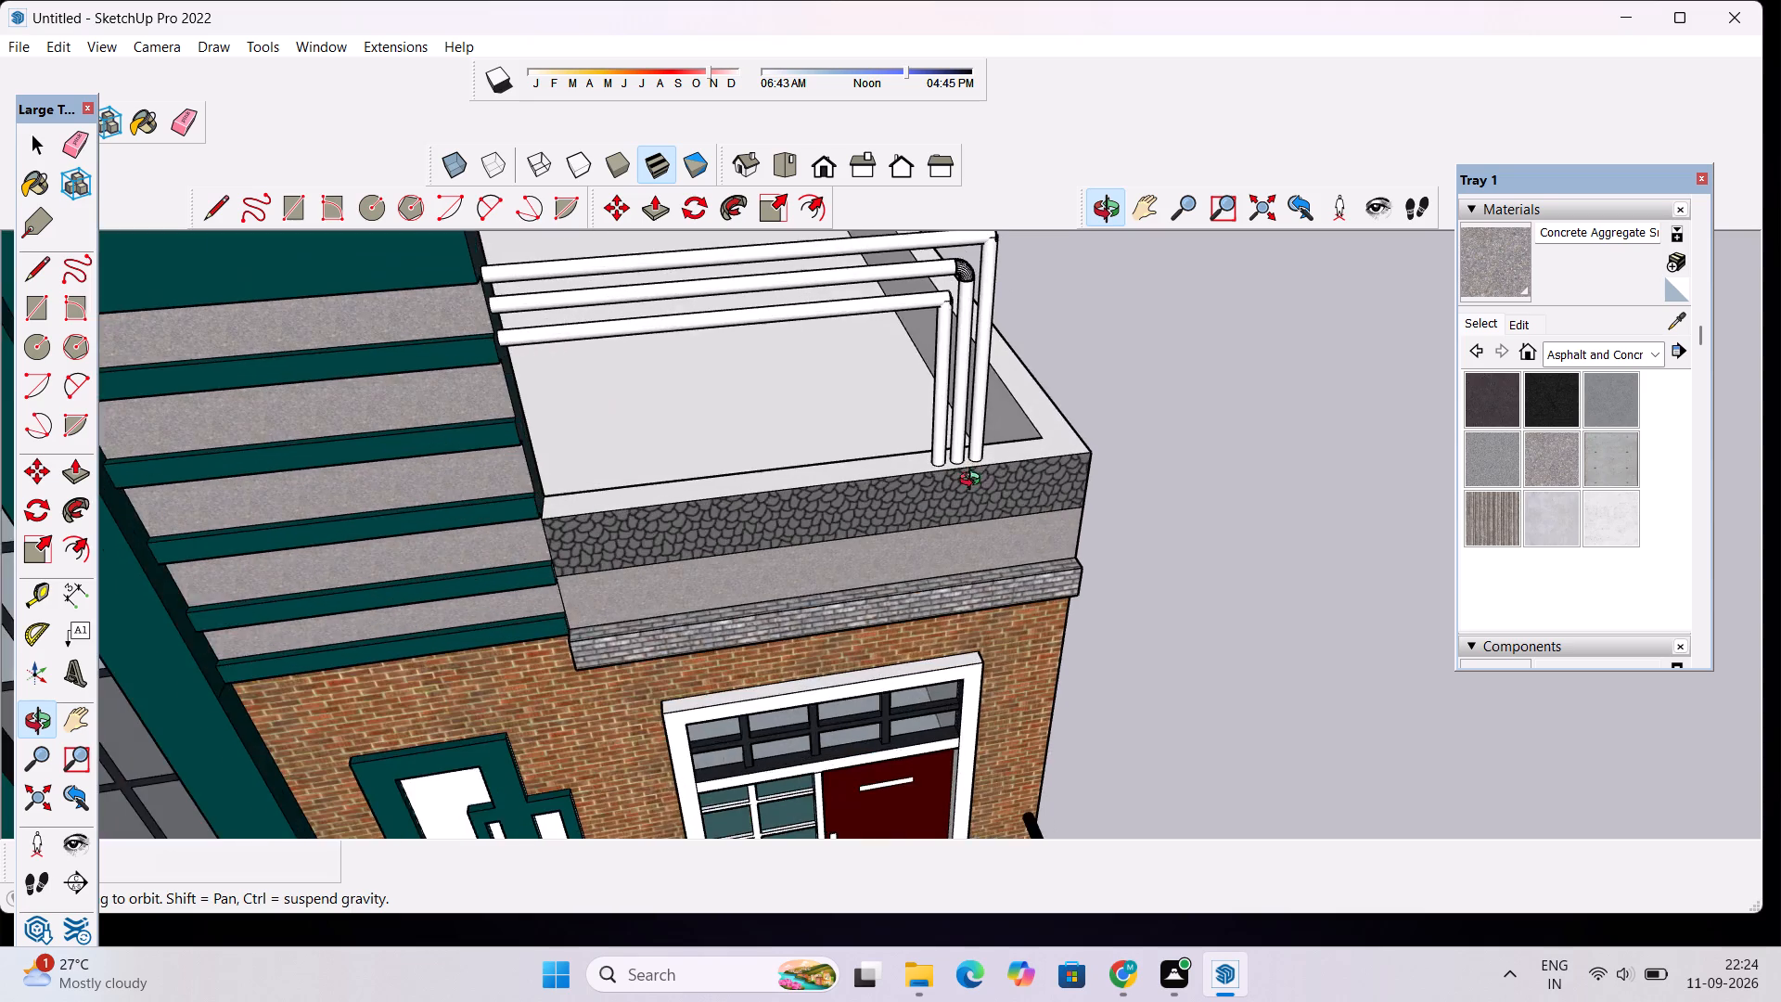
left_click_drag(1153, 439, 991, 317)
scroll(1051, 556, "down", 4)
left_click_drag(610, 573, 813, 562)
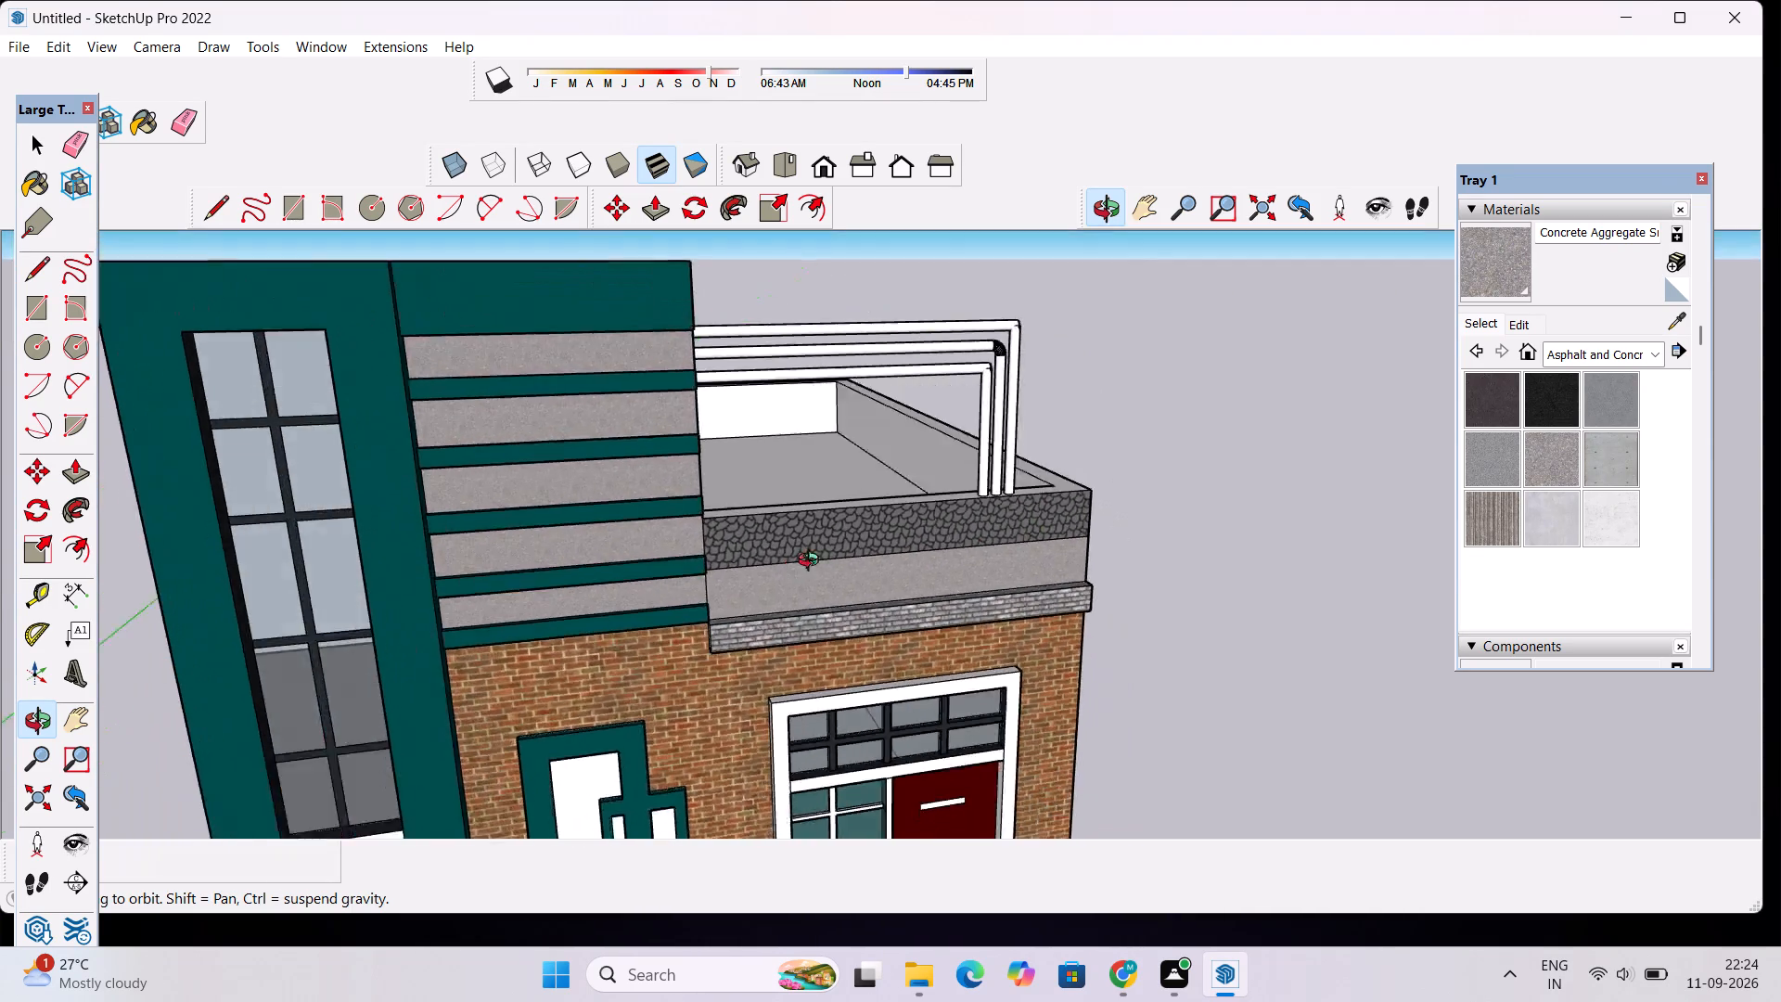
left_click_drag(813, 562, 1123, 518)
scroll(640, 563, "down", 16)
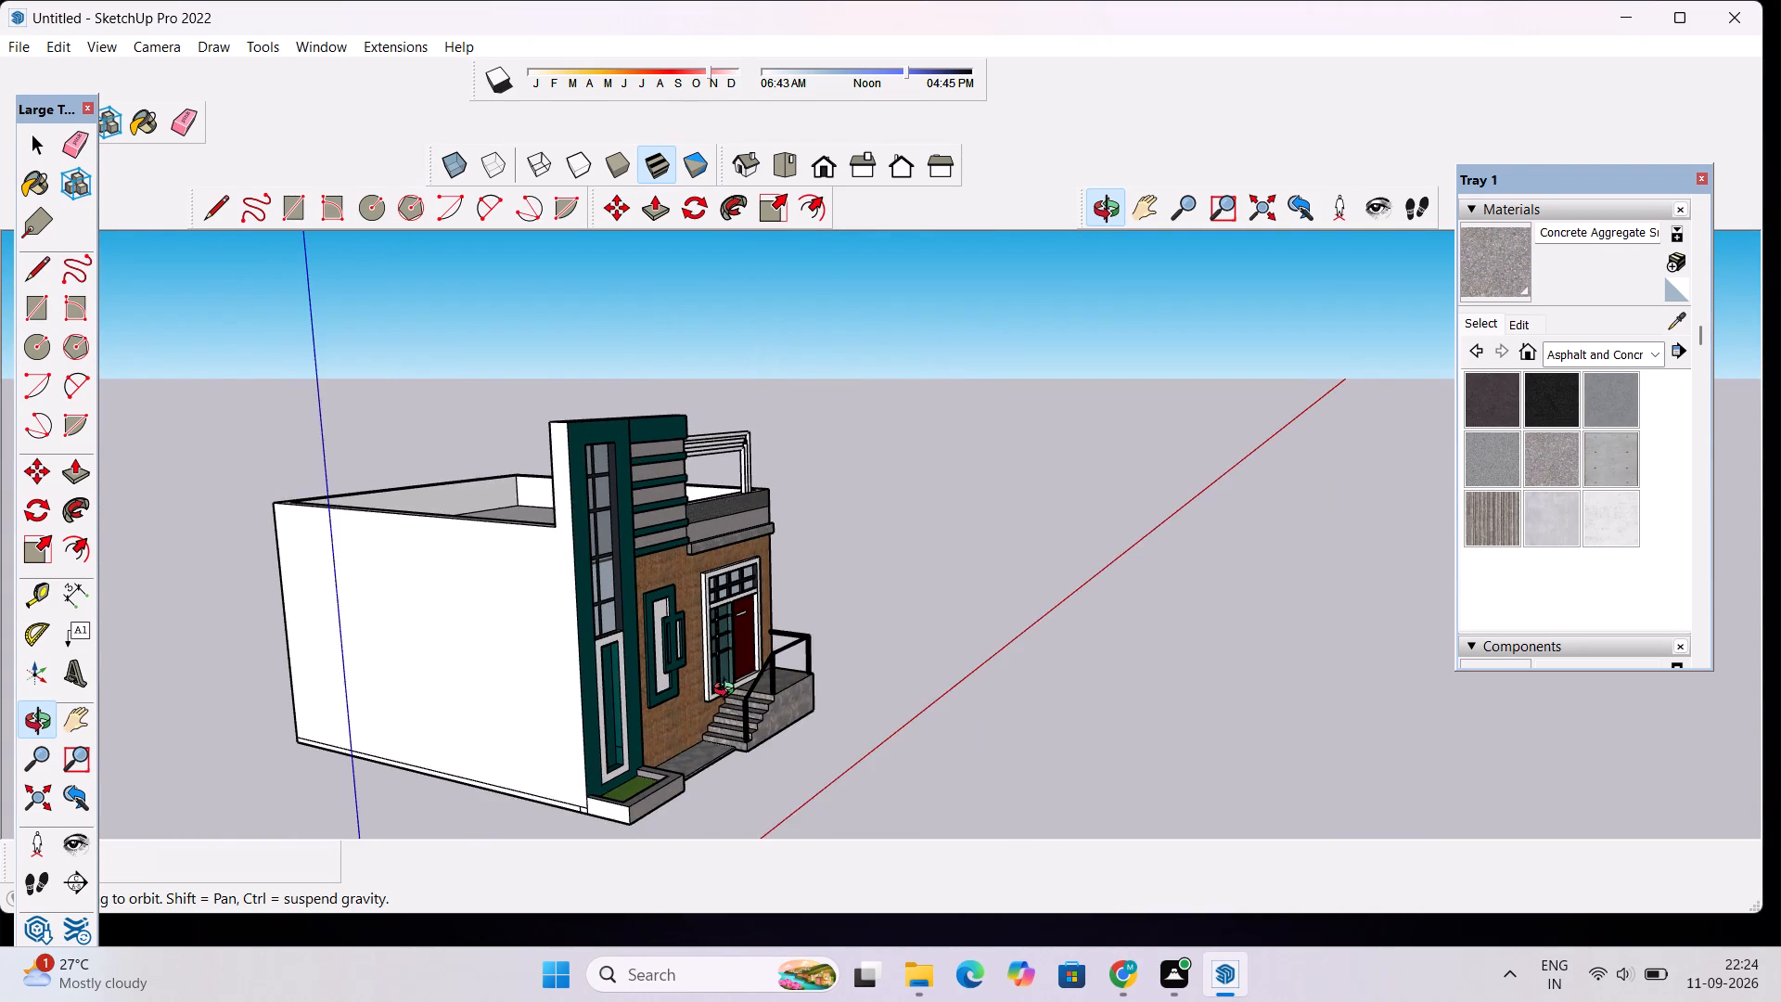
Paint the planter's outer side face next to the white side wall with Concrete Aggregate.
scroll(728, 691, "up", 5)
scroll(721, 666, "down", 6)
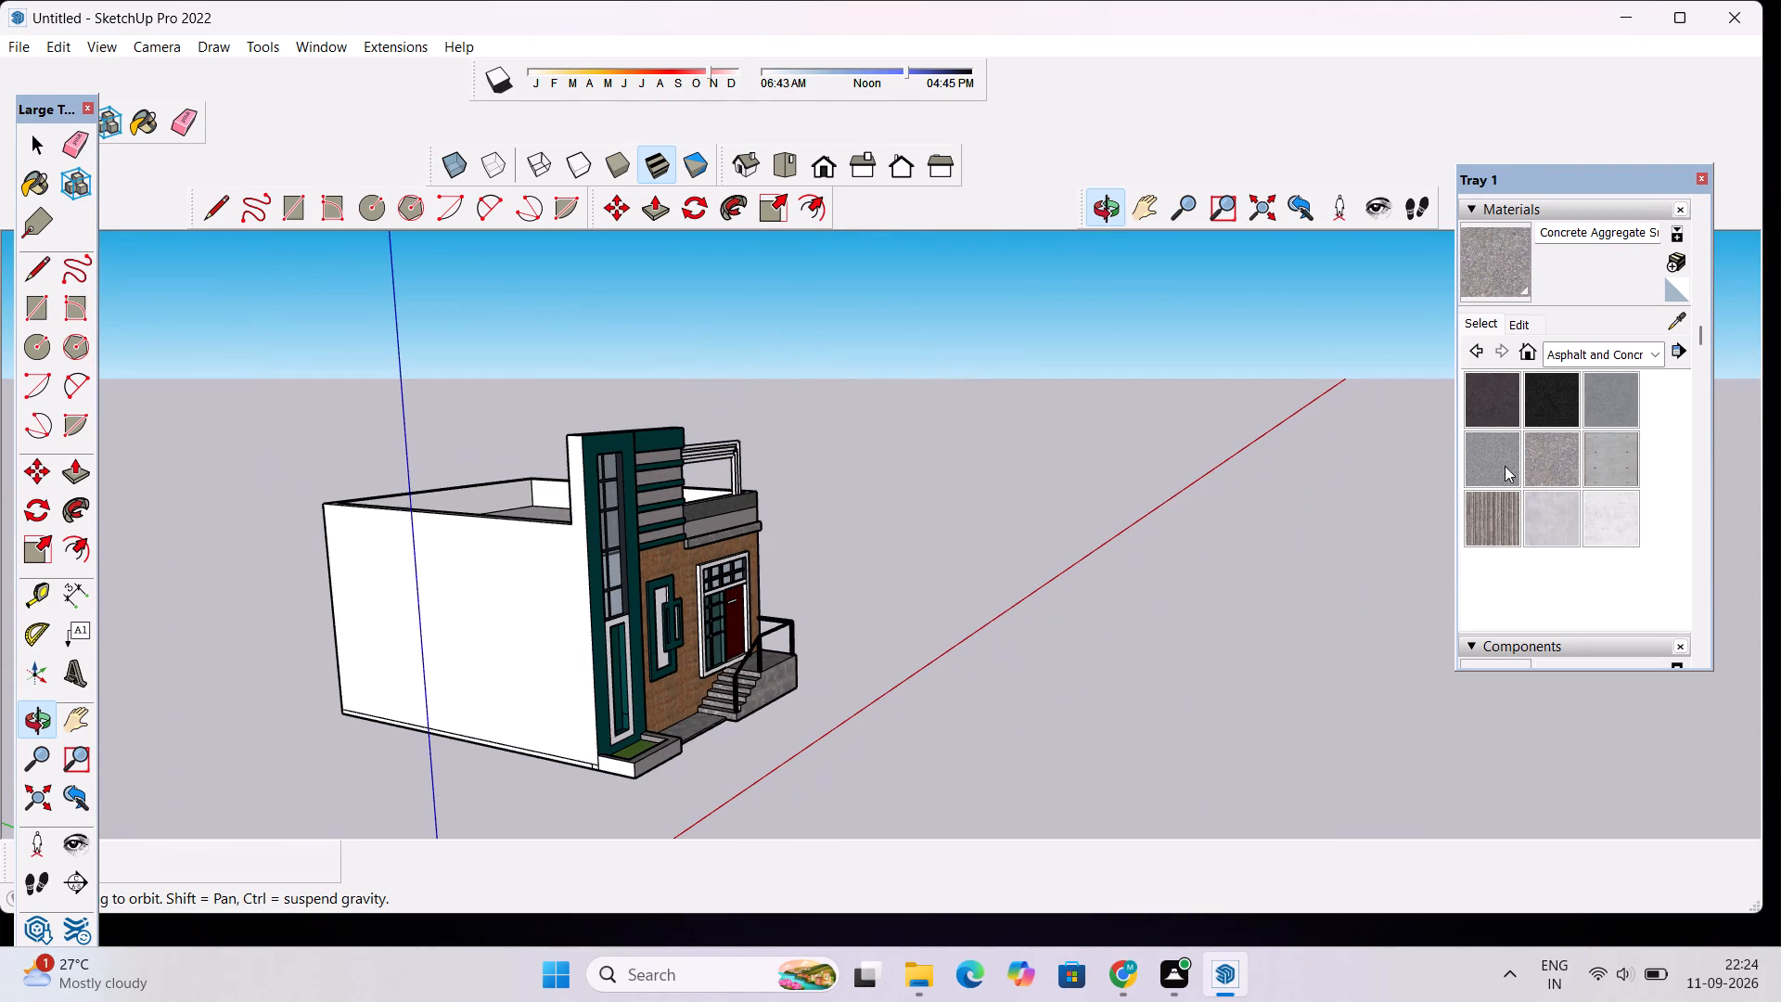
left_click(1541, 456)
scroll(607, 789, "up", 10)
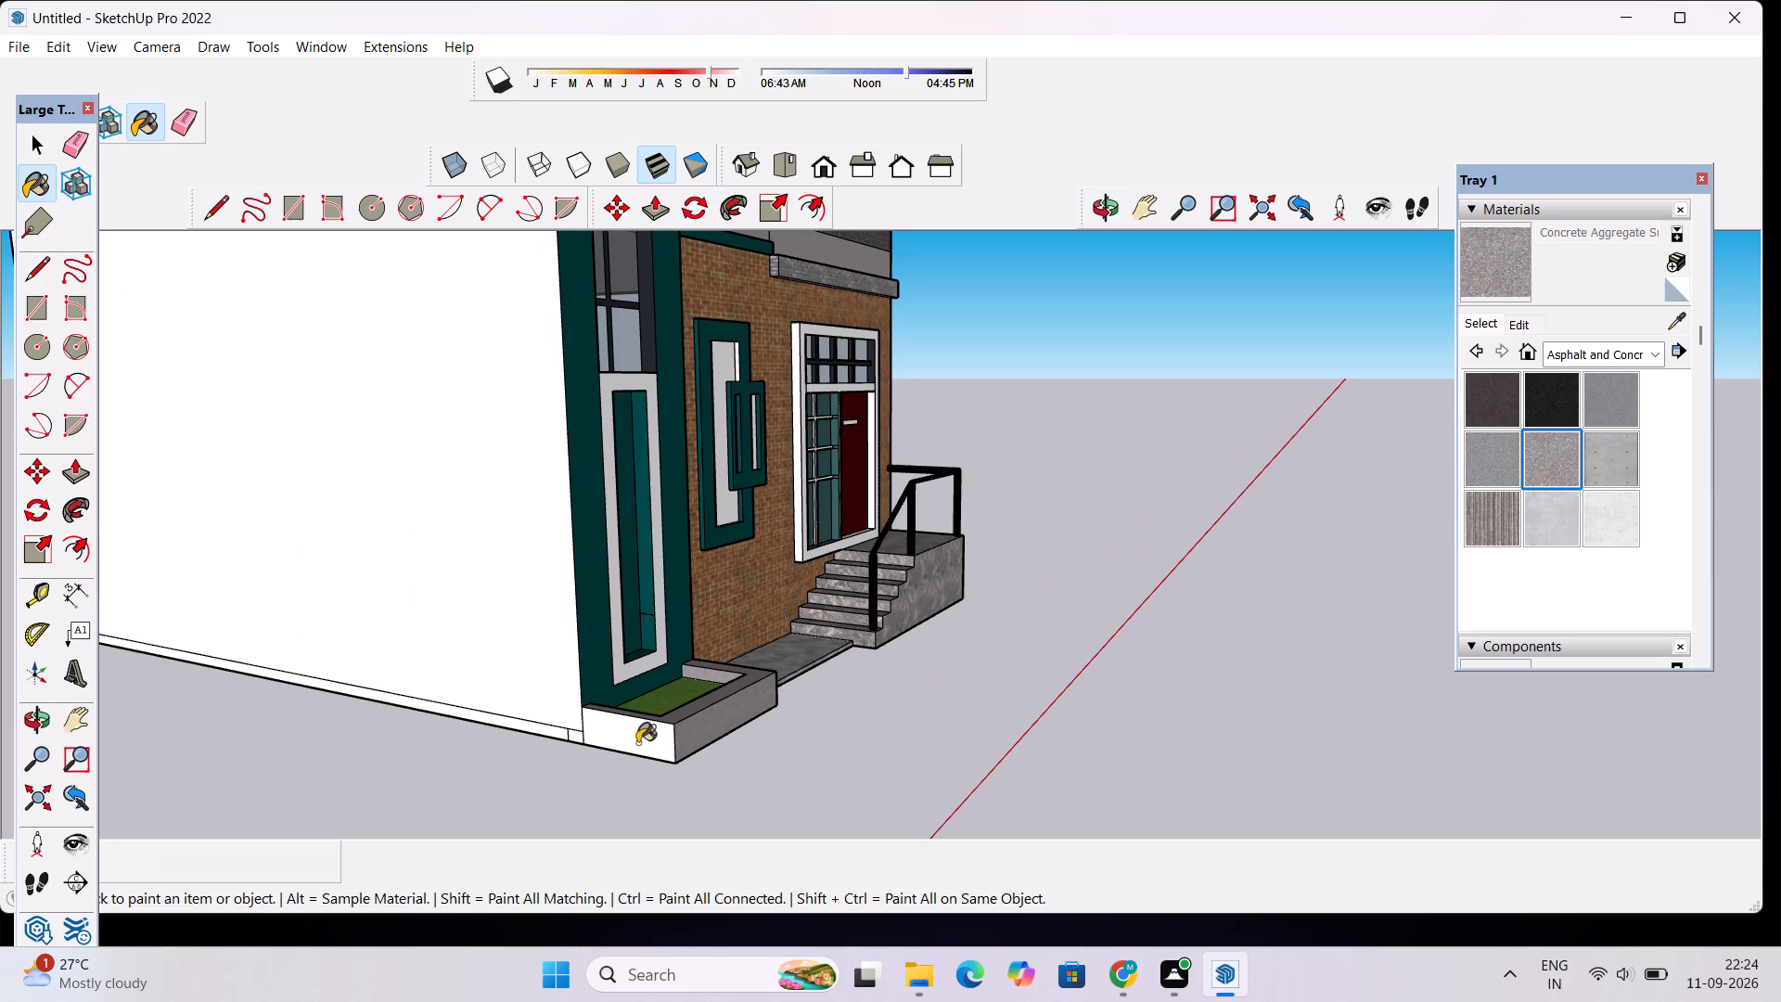
left_click(637, 743)
scroll(618, 741, "up", 4)
key("space")
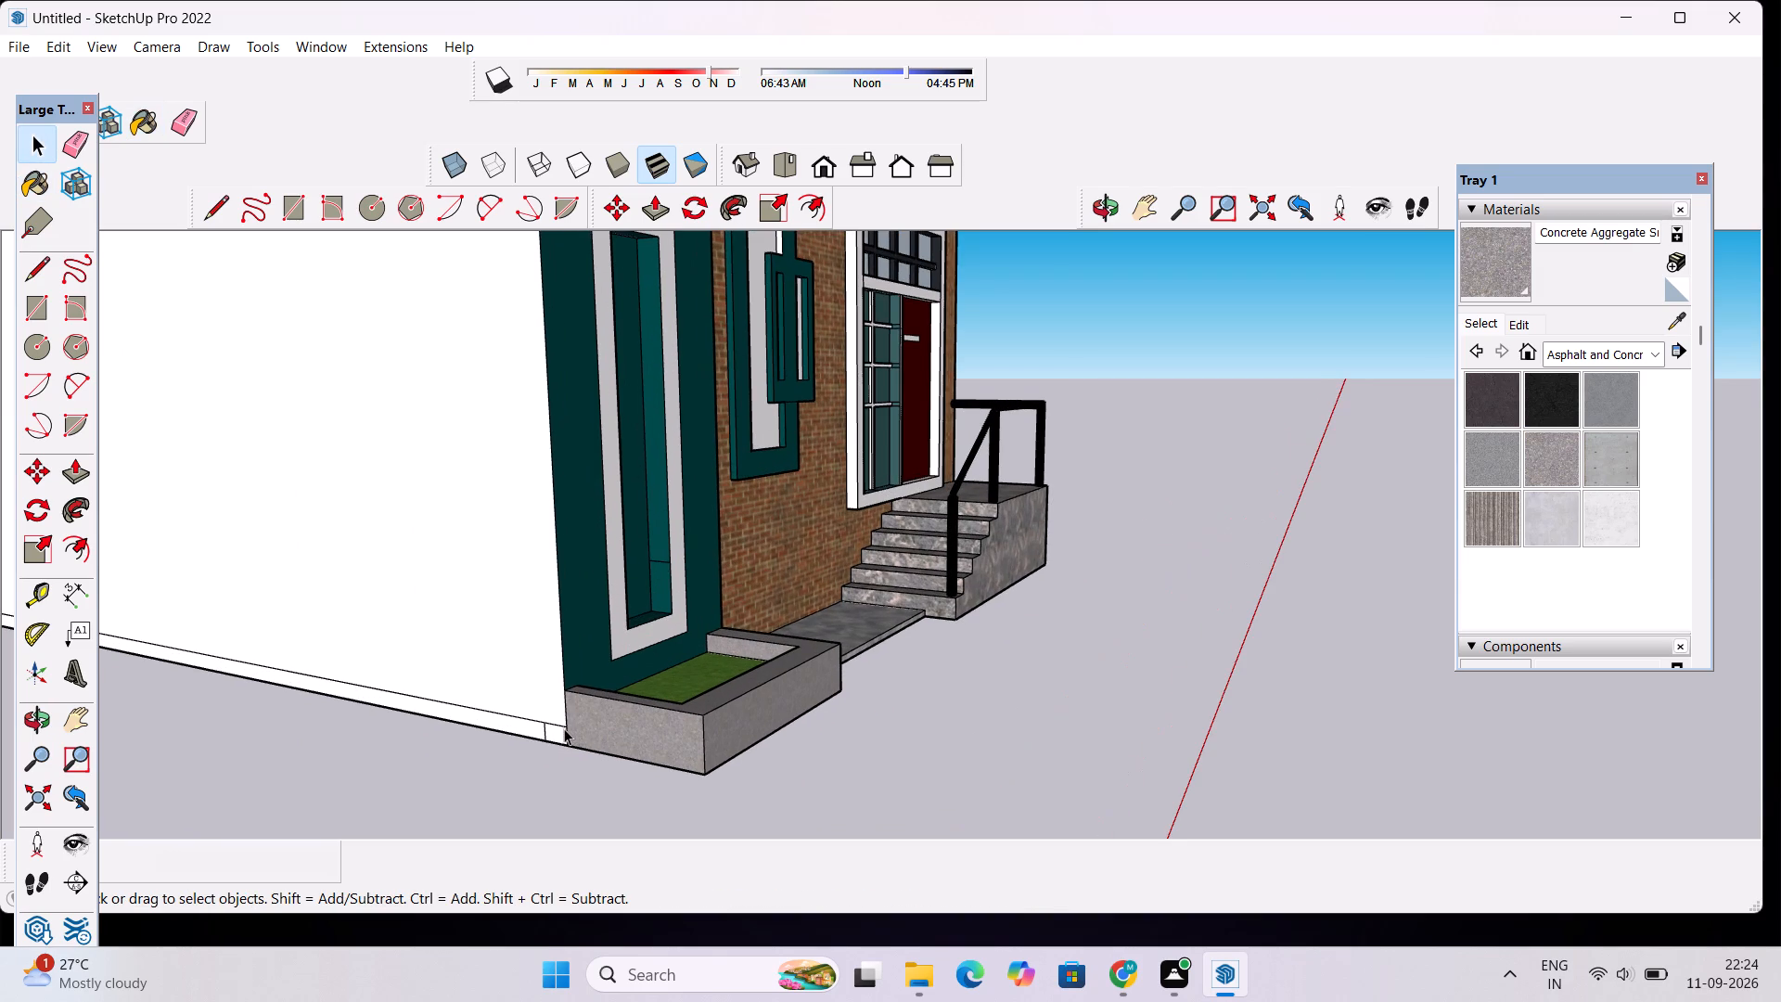
Erase the leftover strip edges along the base of the side wall behind the planter.
key("e")
left_click_drag(548, 706, 545, 728)
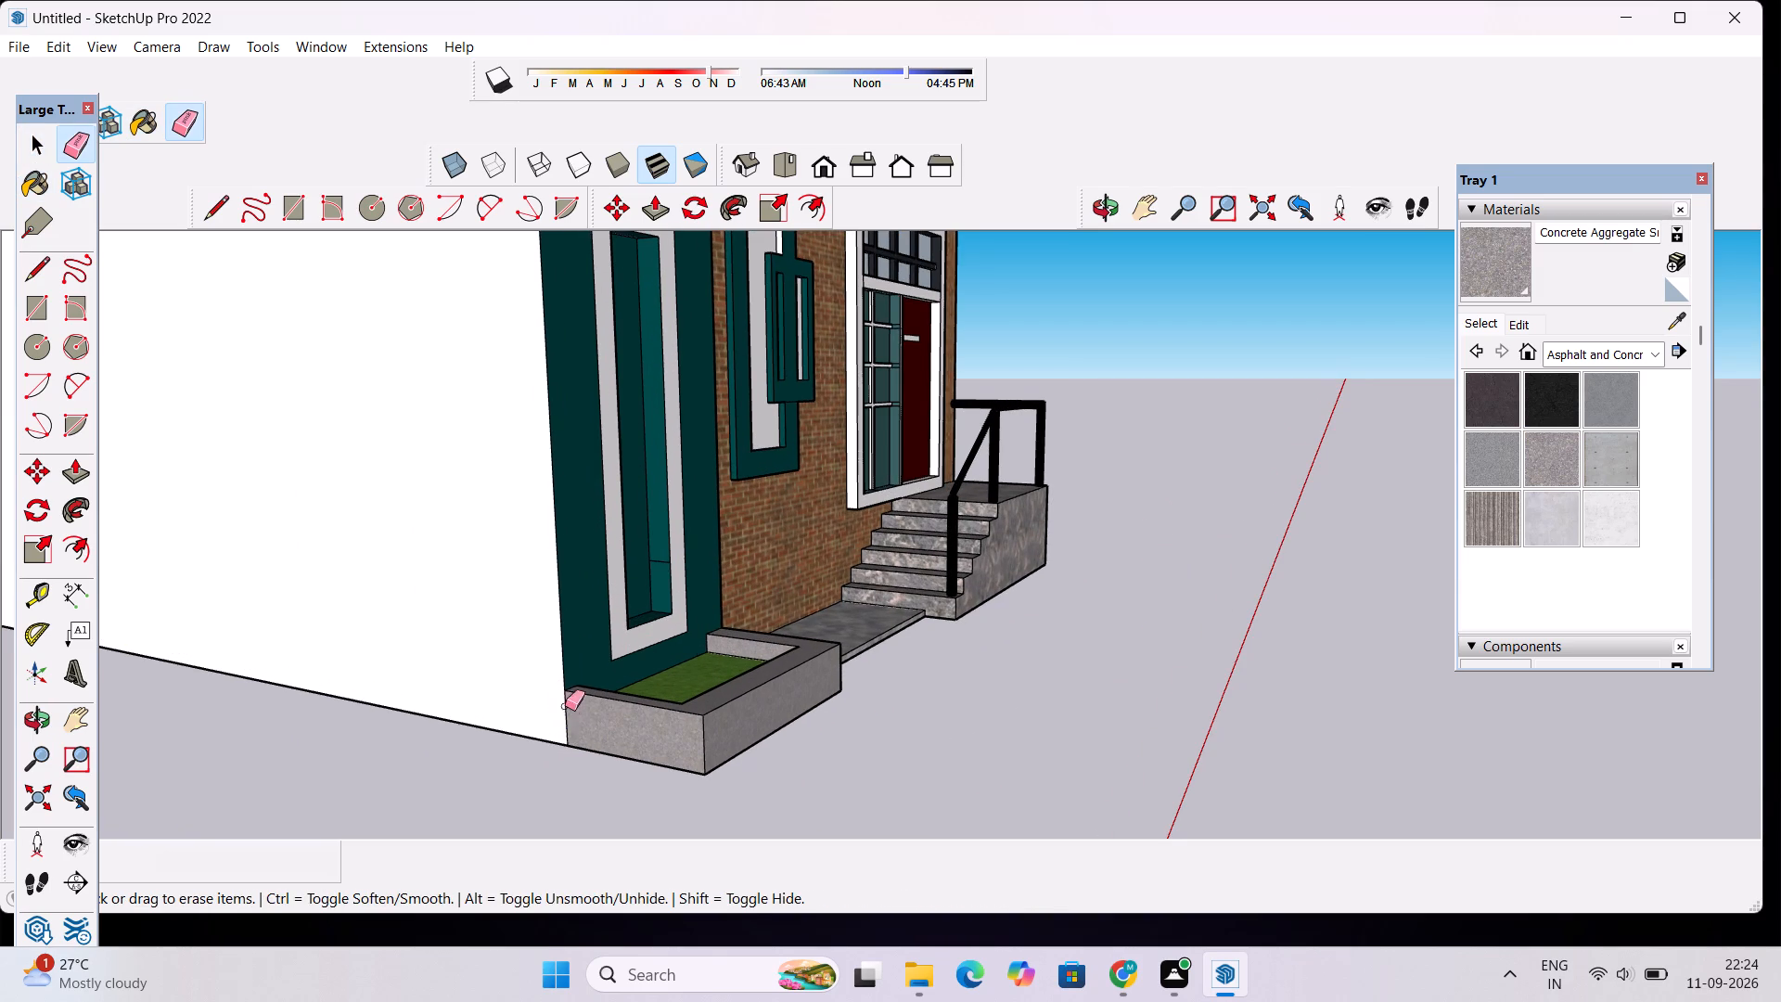
scroll(556, 710, "down", 11)
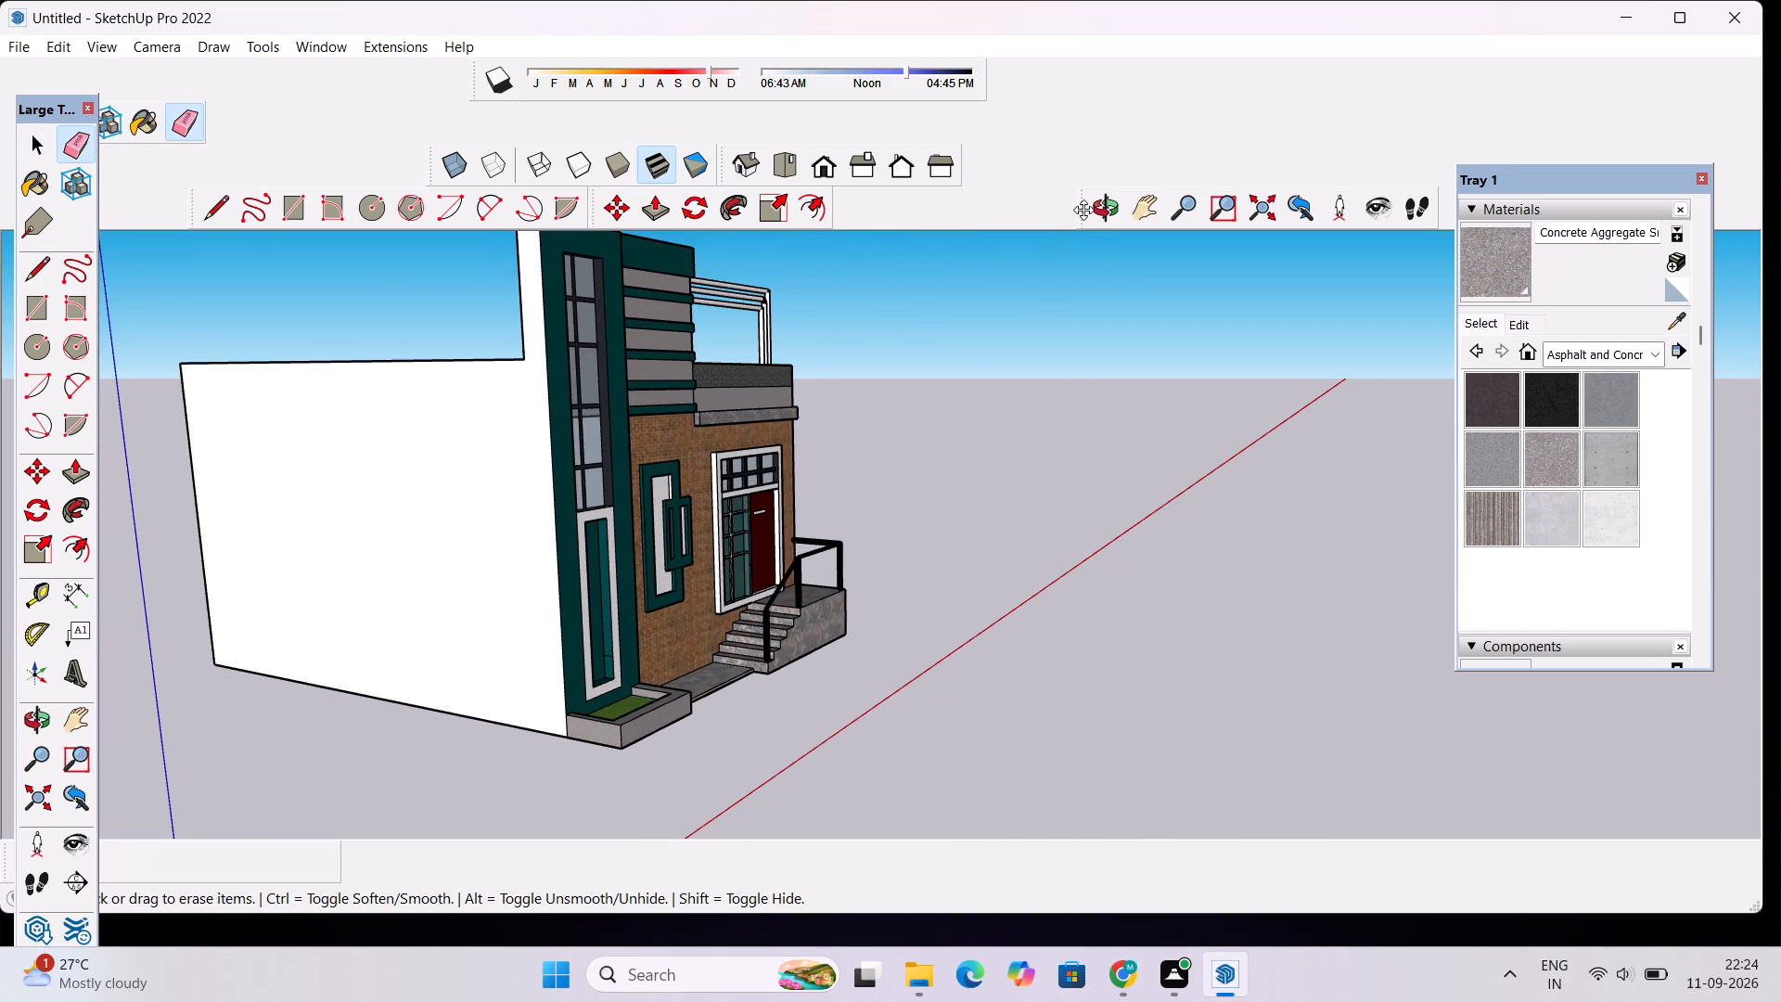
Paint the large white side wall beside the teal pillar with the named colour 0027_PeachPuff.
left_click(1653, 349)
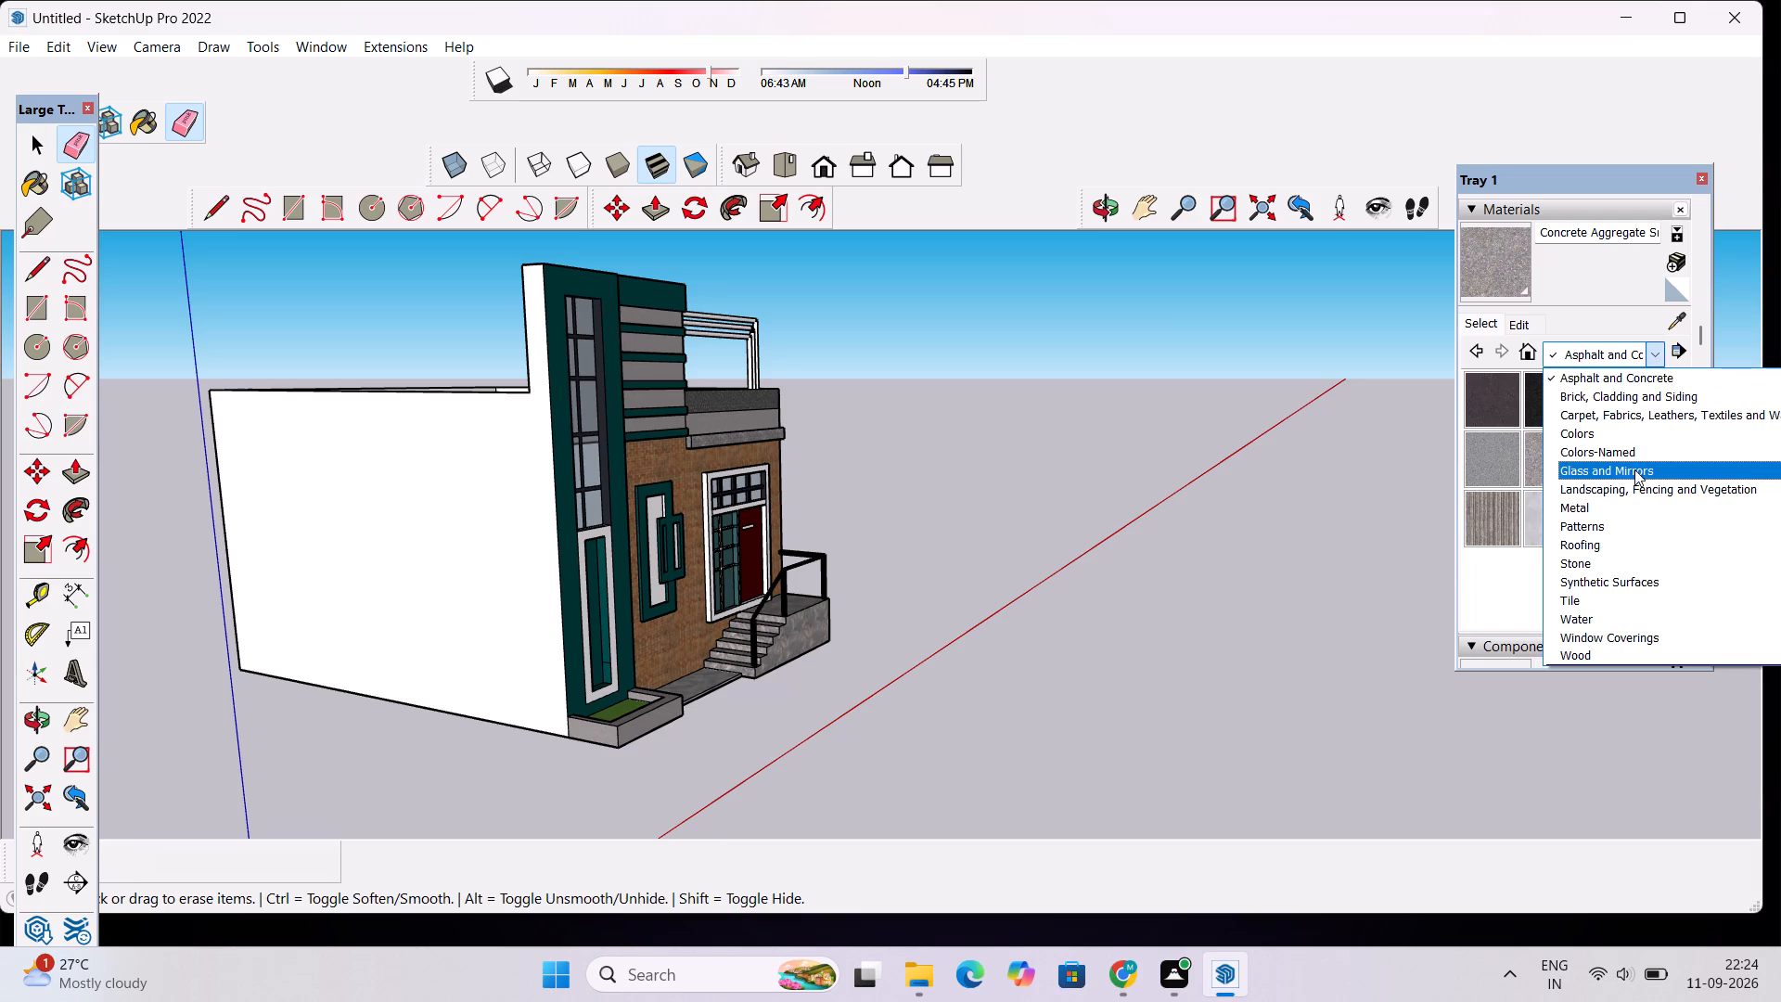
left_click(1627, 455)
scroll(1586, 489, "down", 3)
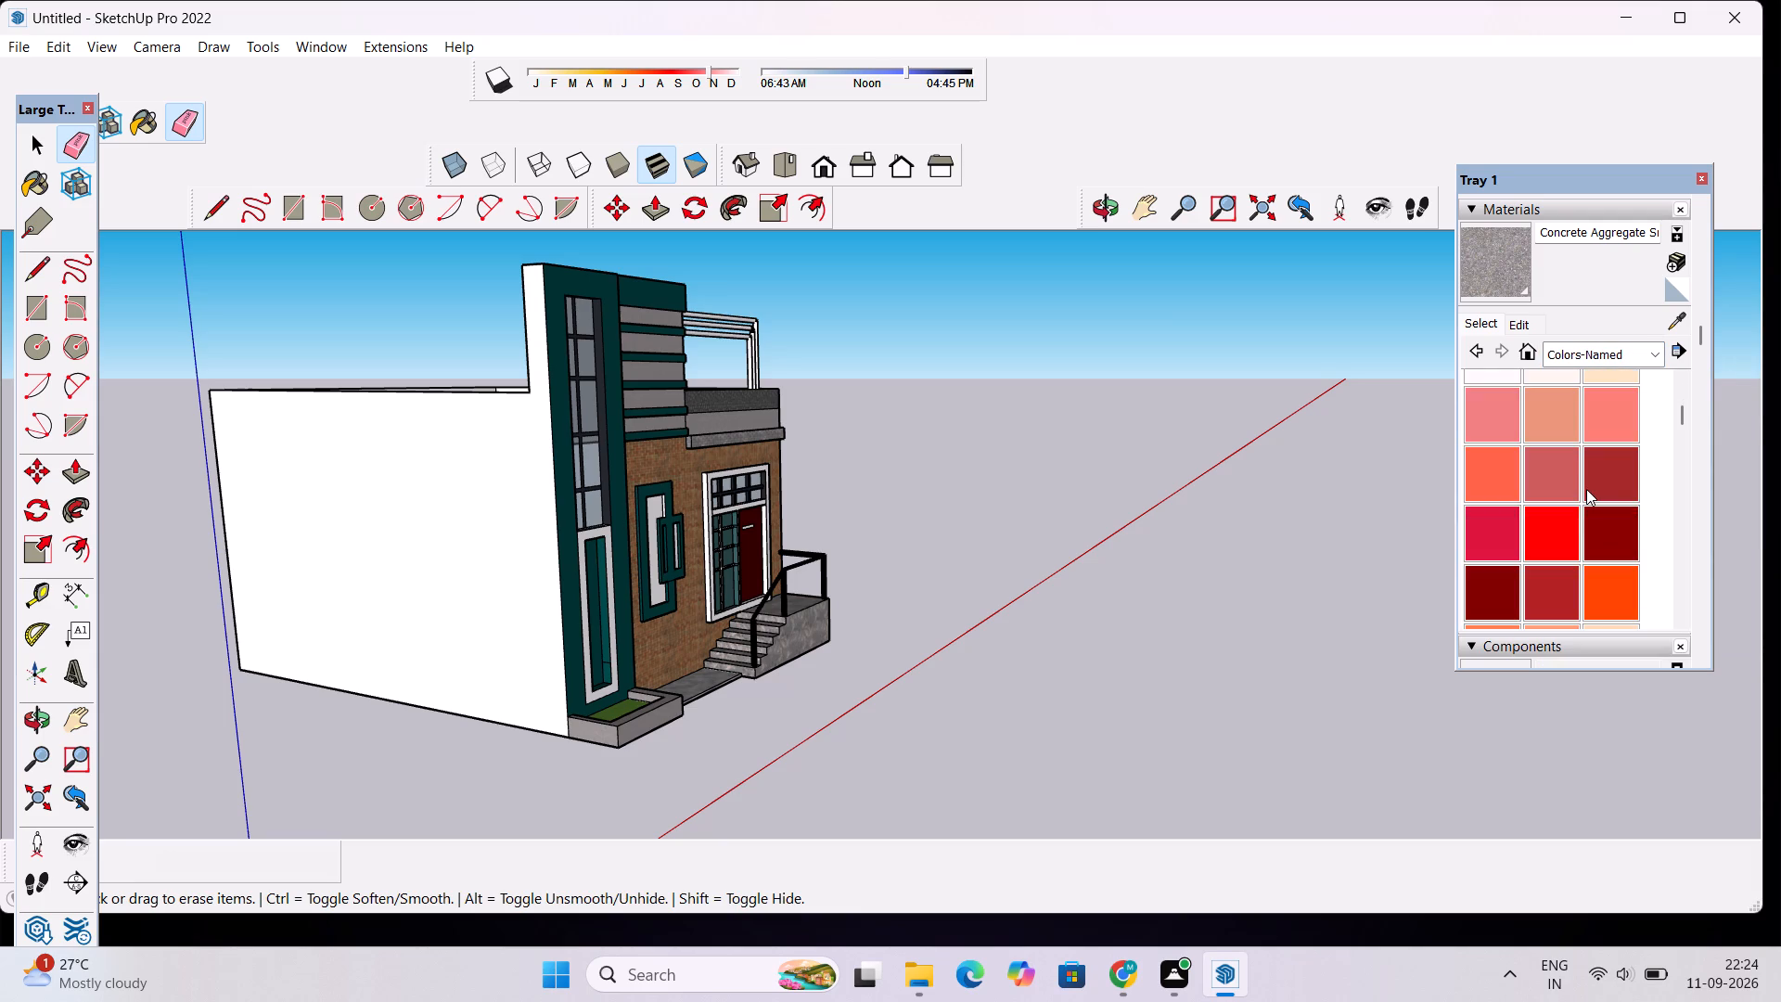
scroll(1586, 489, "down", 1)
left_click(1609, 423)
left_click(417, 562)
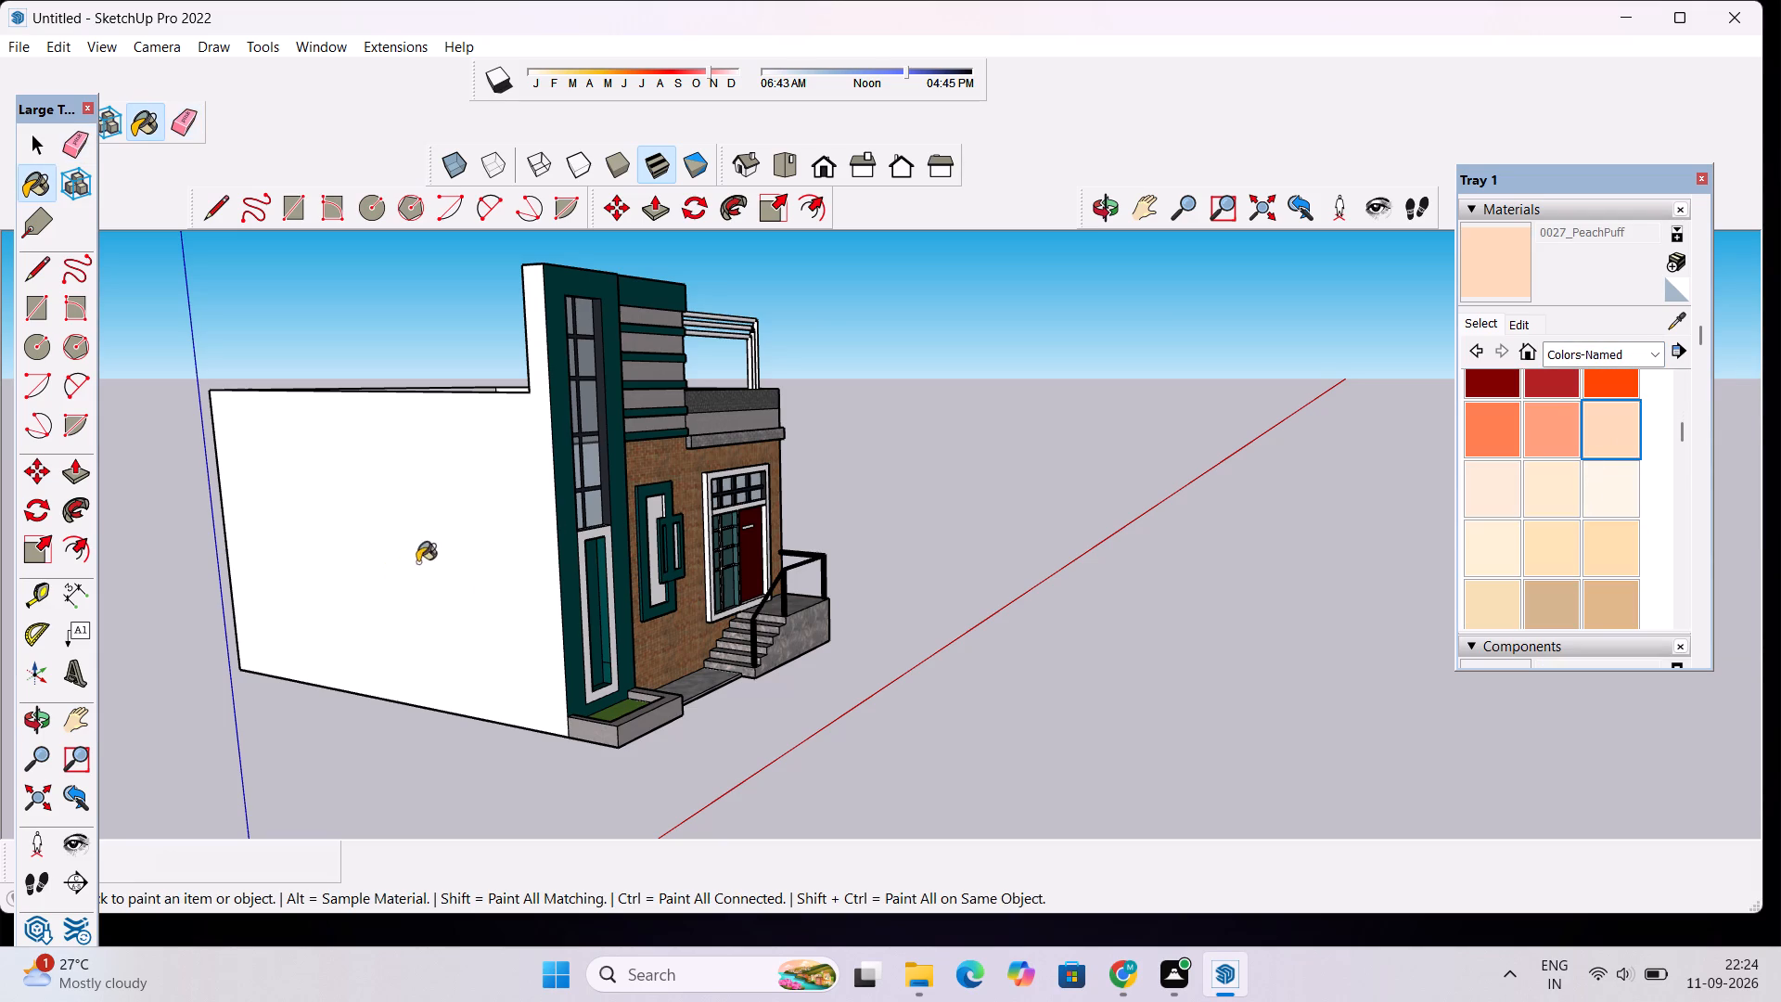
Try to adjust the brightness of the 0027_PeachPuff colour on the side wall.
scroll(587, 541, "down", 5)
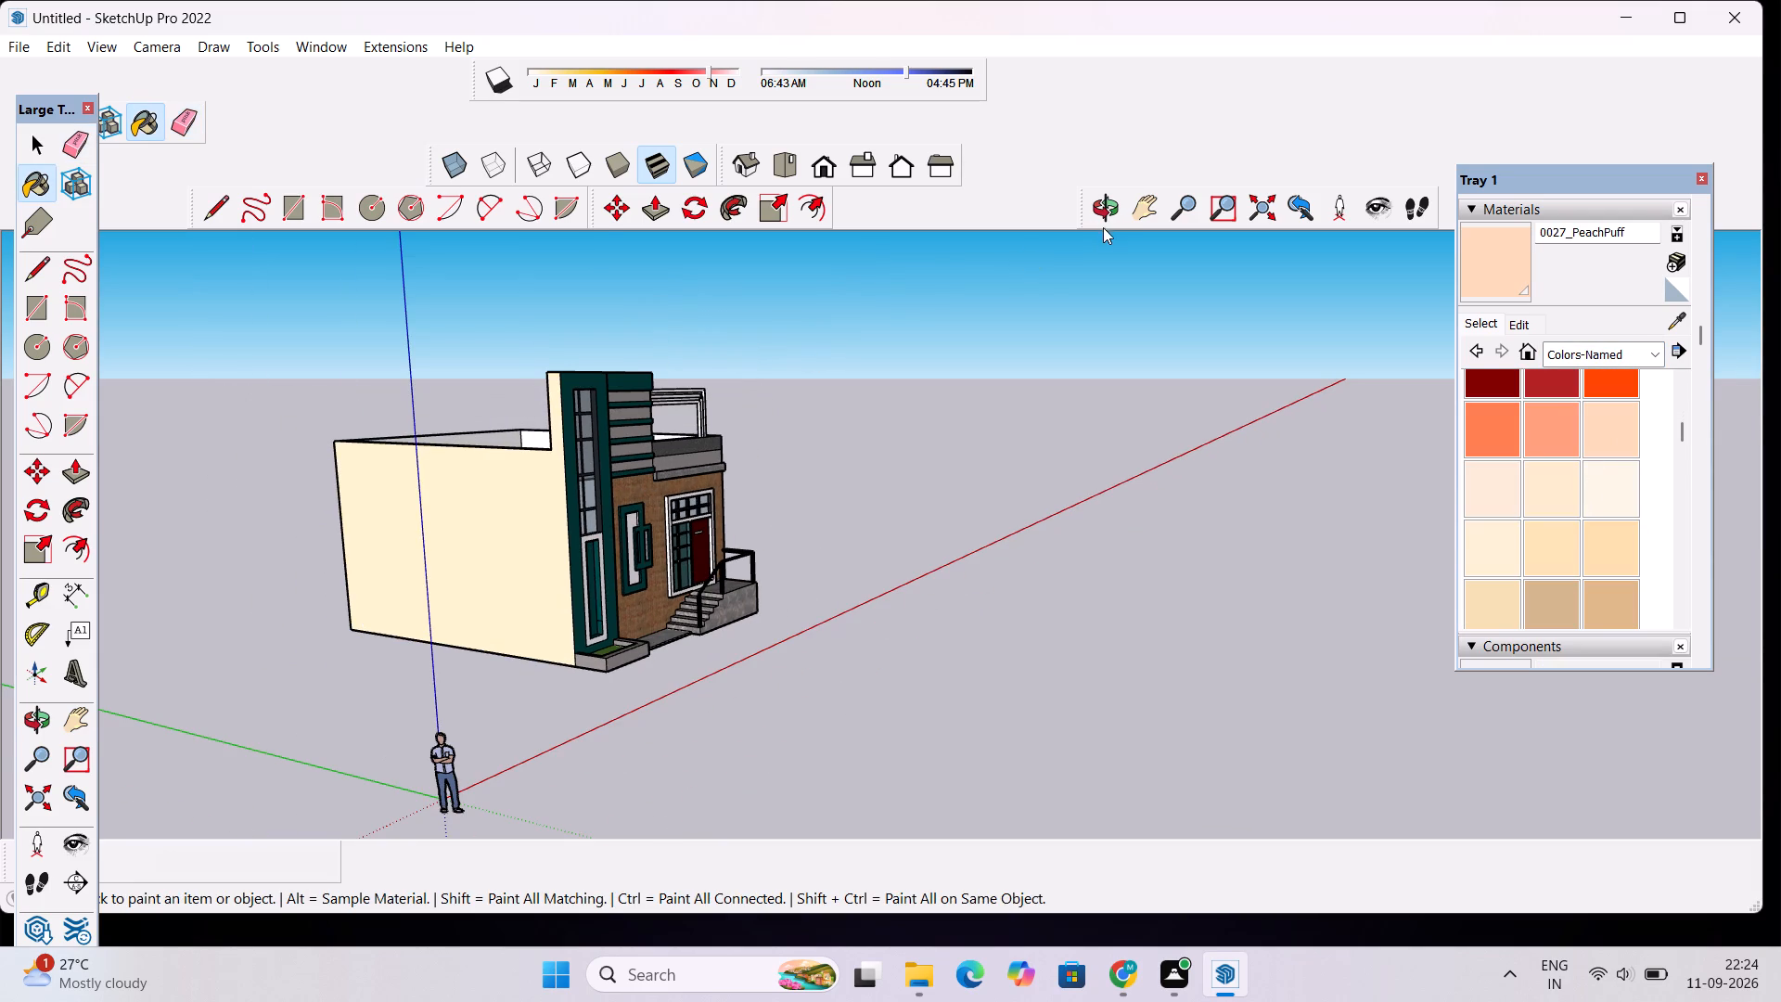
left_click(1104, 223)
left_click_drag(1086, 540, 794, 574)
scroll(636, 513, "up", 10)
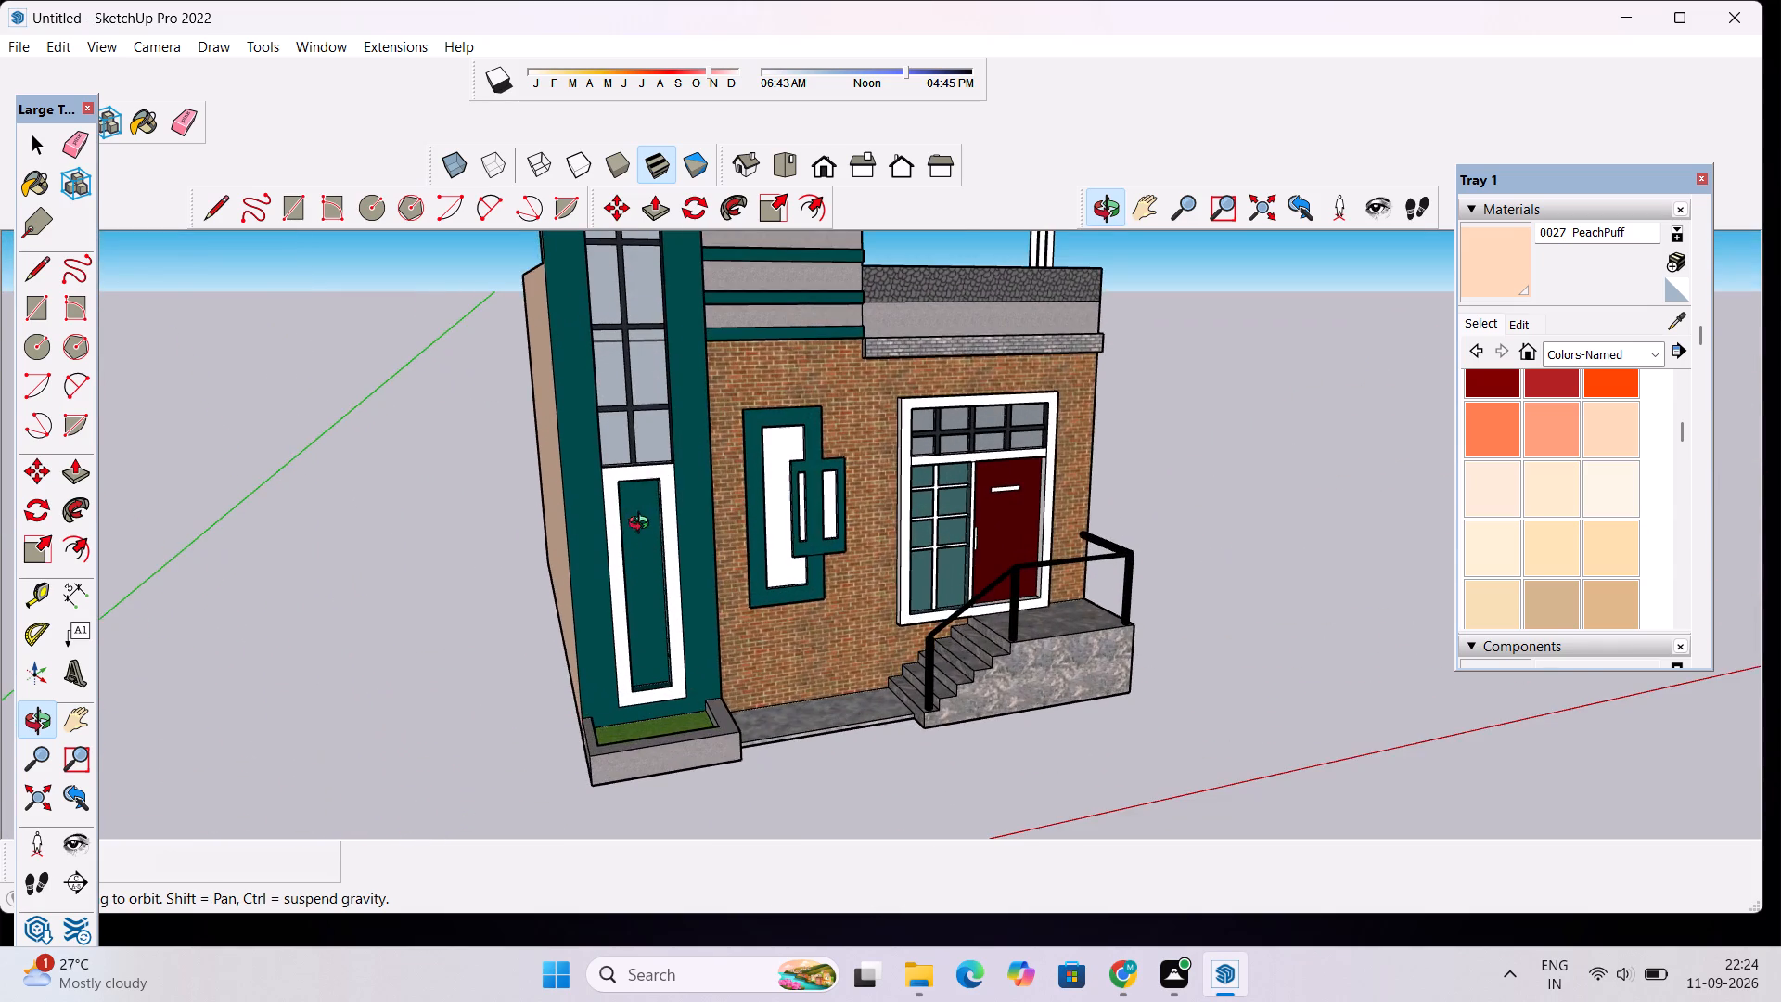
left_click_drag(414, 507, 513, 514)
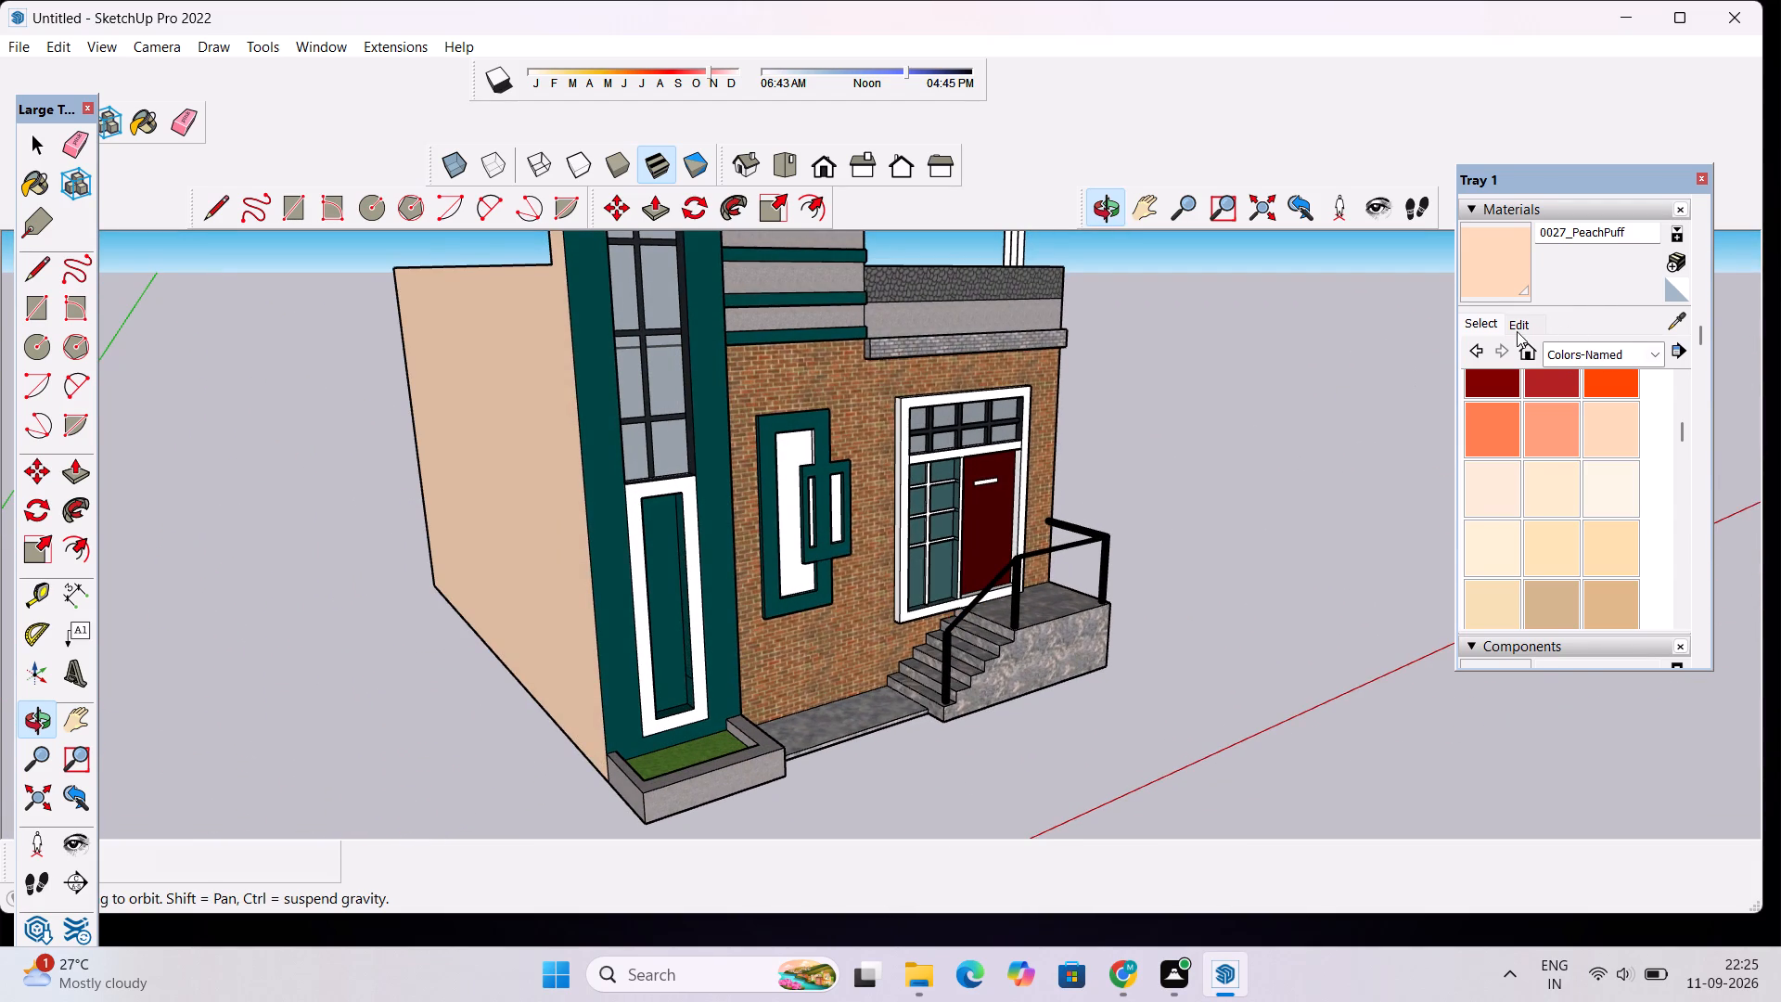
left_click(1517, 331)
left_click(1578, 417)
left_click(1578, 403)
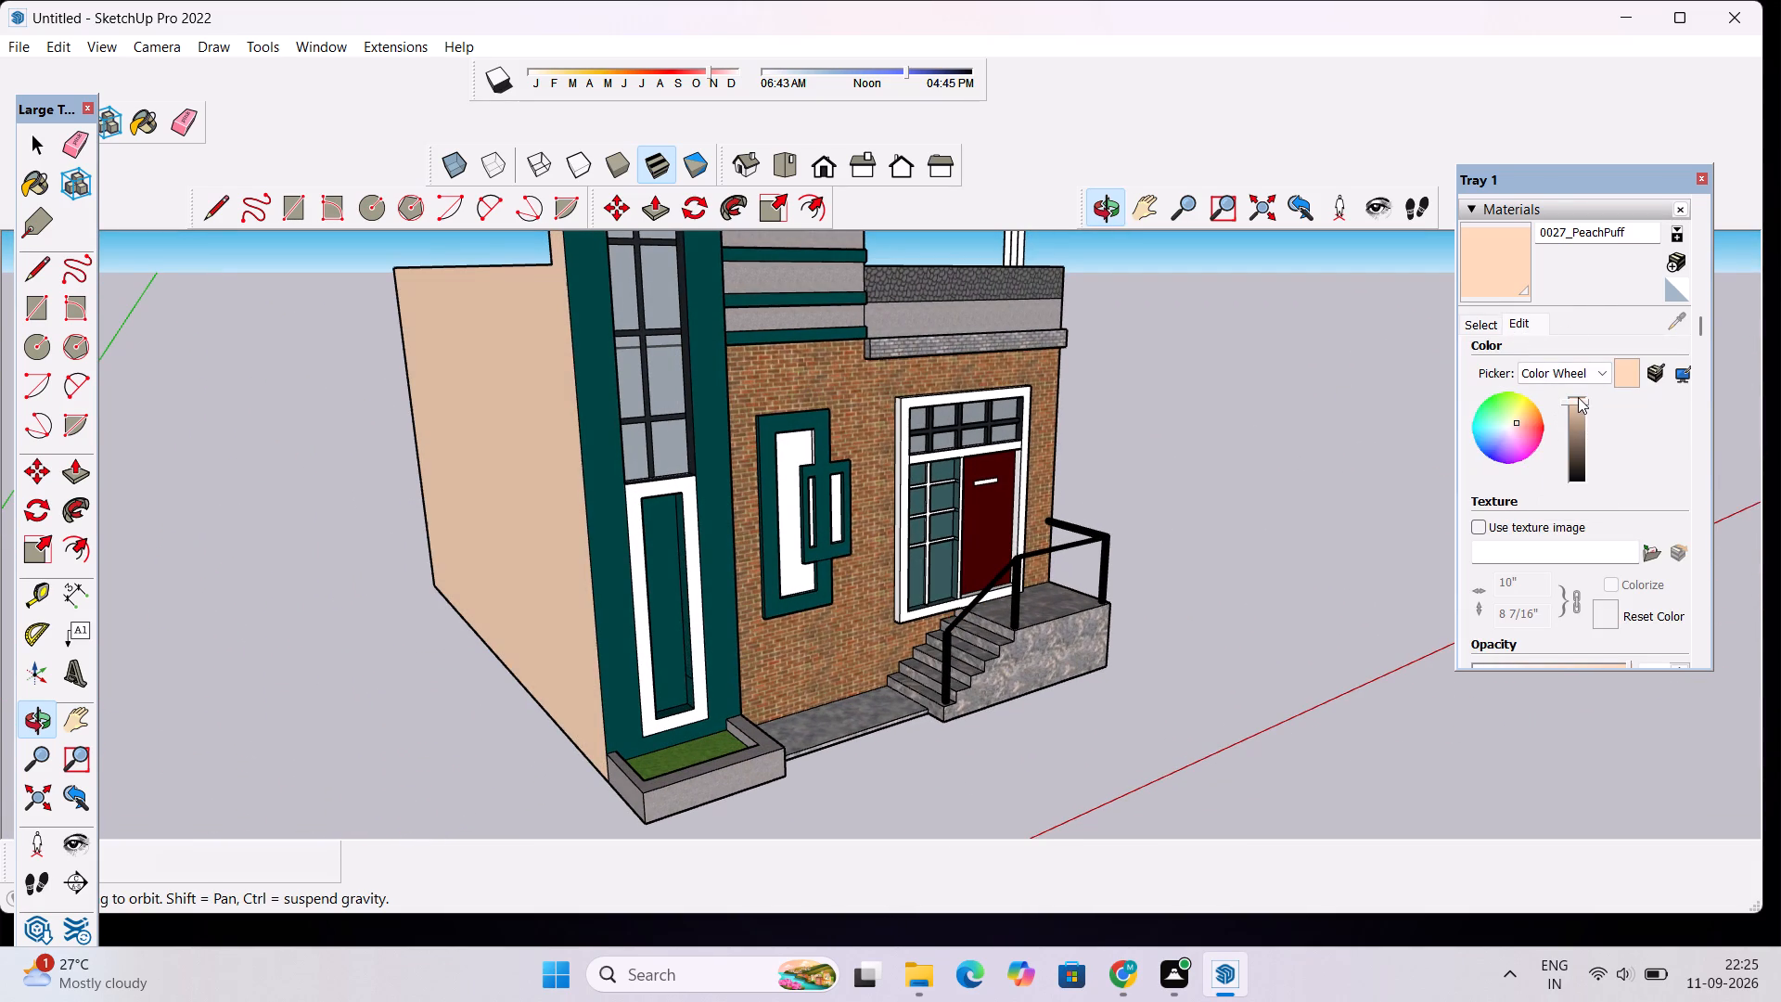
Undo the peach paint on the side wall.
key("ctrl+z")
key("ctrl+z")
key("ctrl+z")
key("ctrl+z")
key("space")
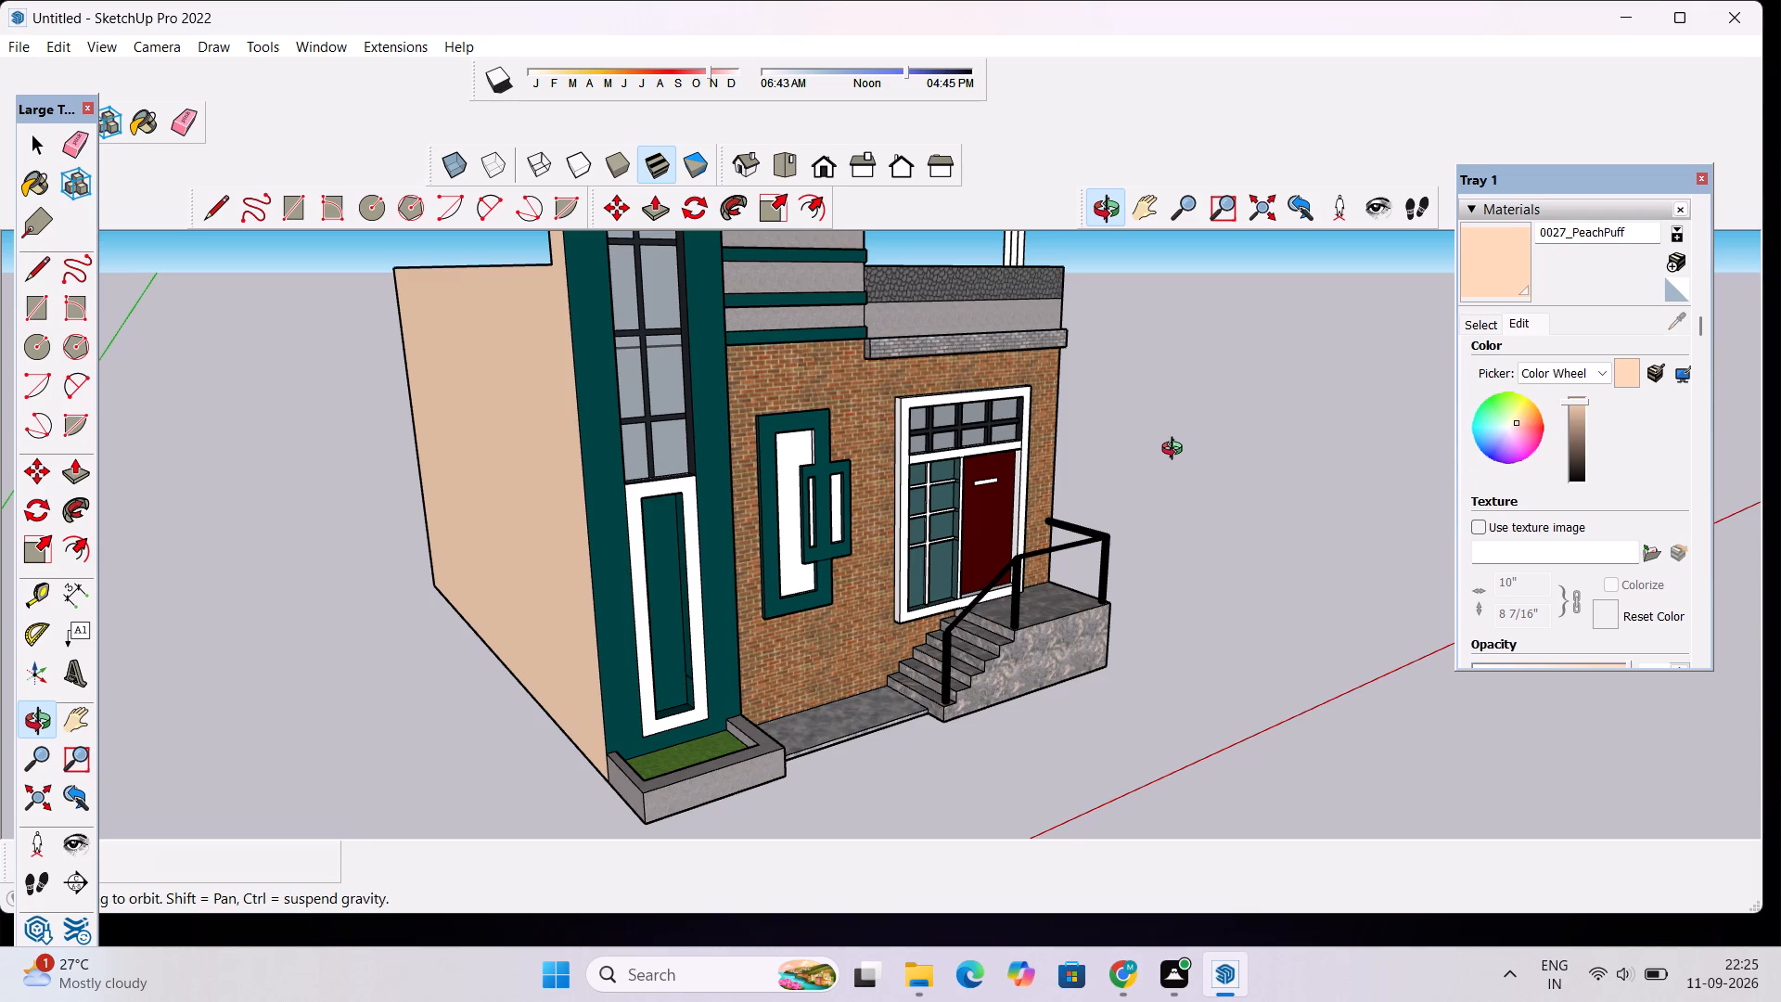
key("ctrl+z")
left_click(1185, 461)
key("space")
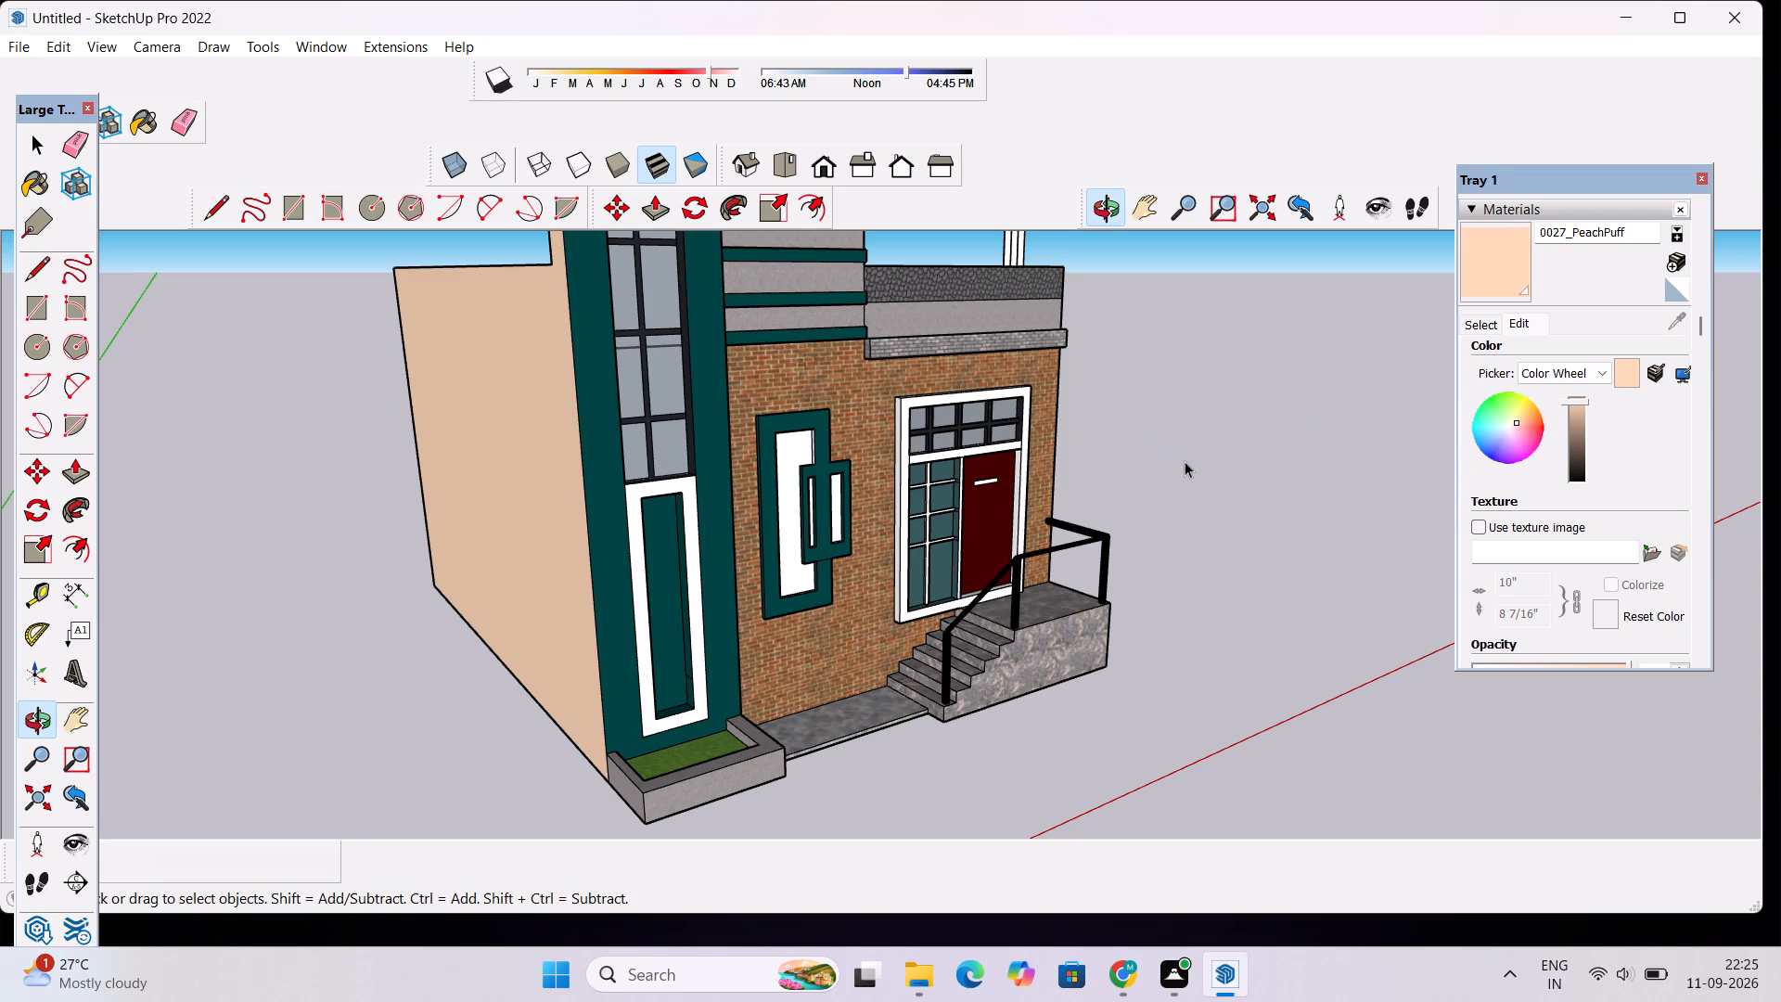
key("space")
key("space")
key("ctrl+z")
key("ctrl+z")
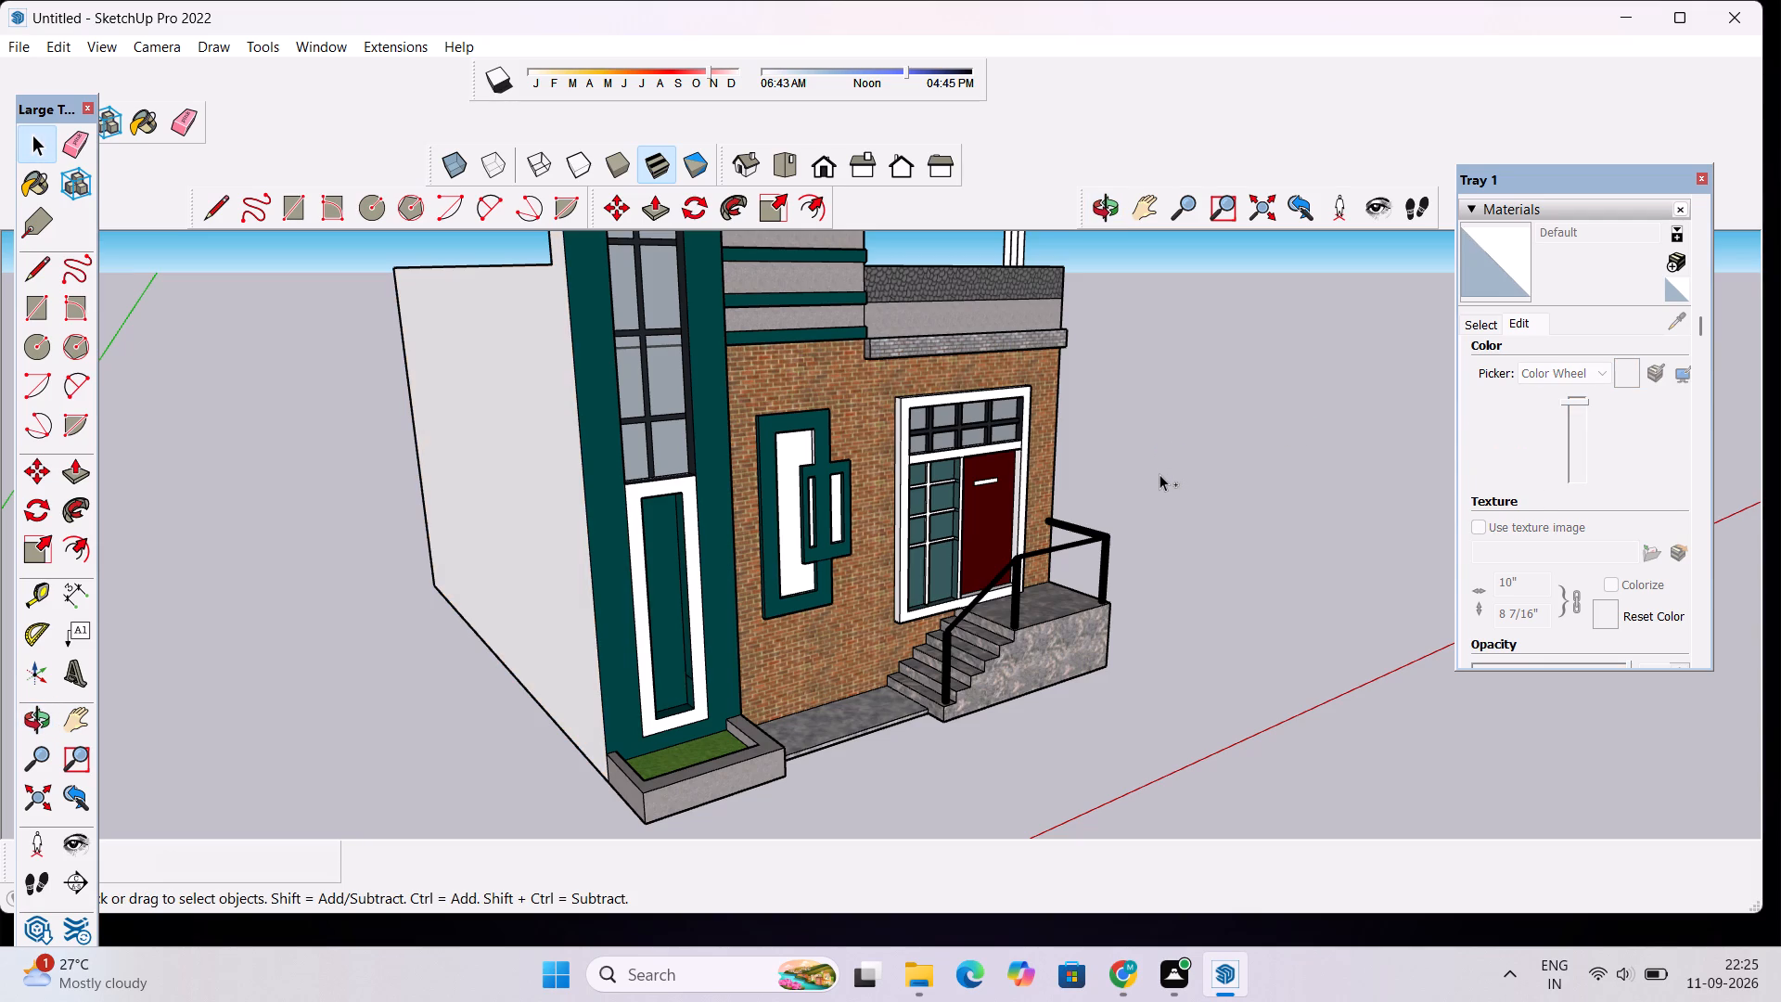
Examine the entrance steps, railing, walkway and lower facade up close from several angles.
left_click(1111, 212)
left_click_drag(1189, 455, 1165, 456)
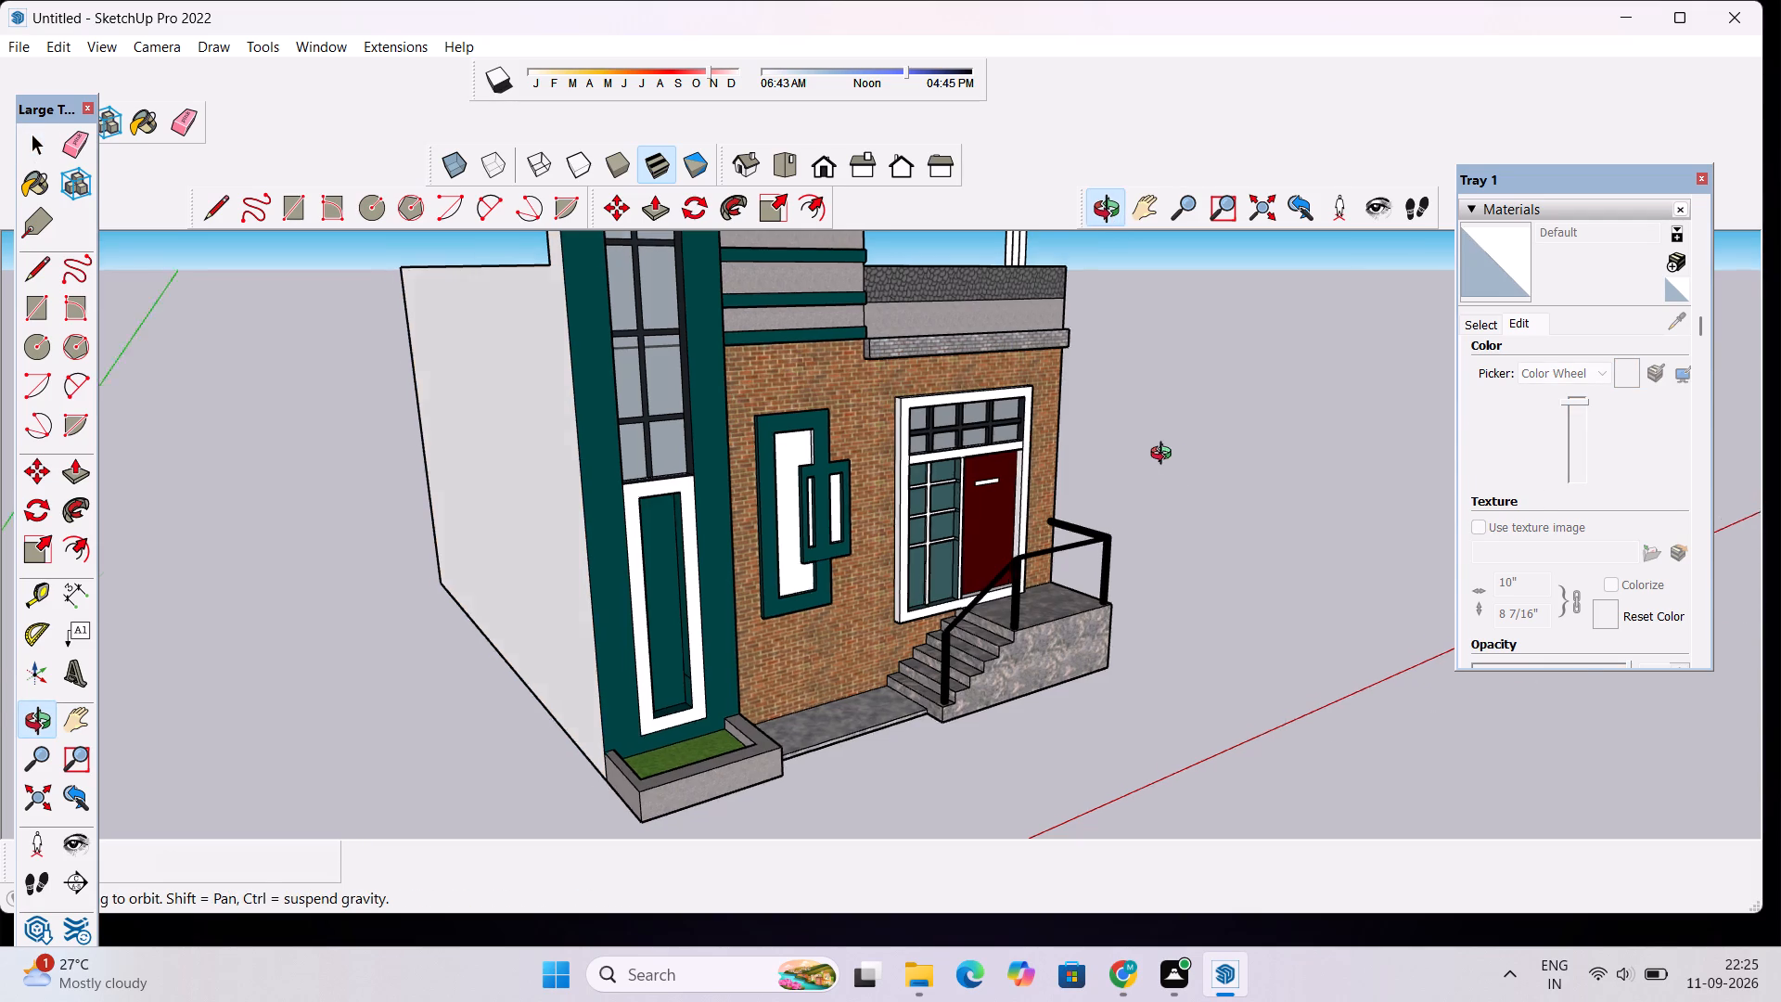
left_click_drag(1165, 456, 993, 424)
scroll(982, 430, "down", 5)
scroll(1106, 570, "up", 4)
left_click_drag(1106, 570, 879, 592)
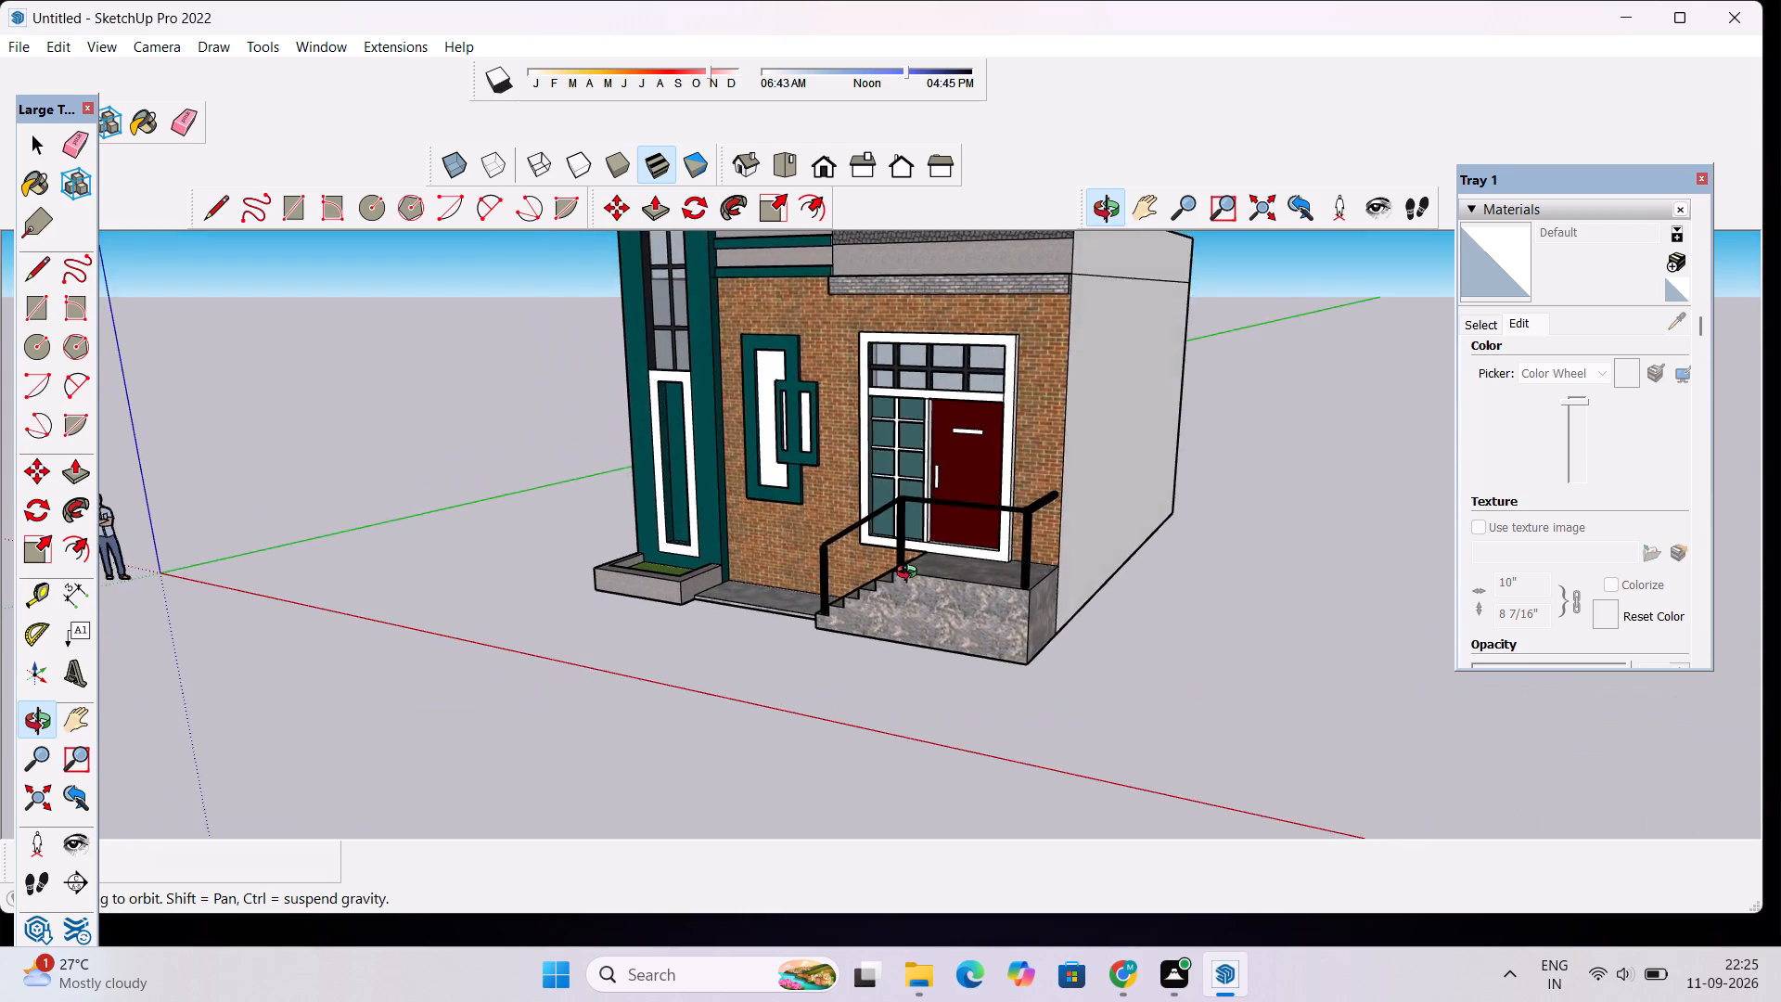
scroll(911, 574, "up", 15)
left_click_drag(725, 565, 852, 637)
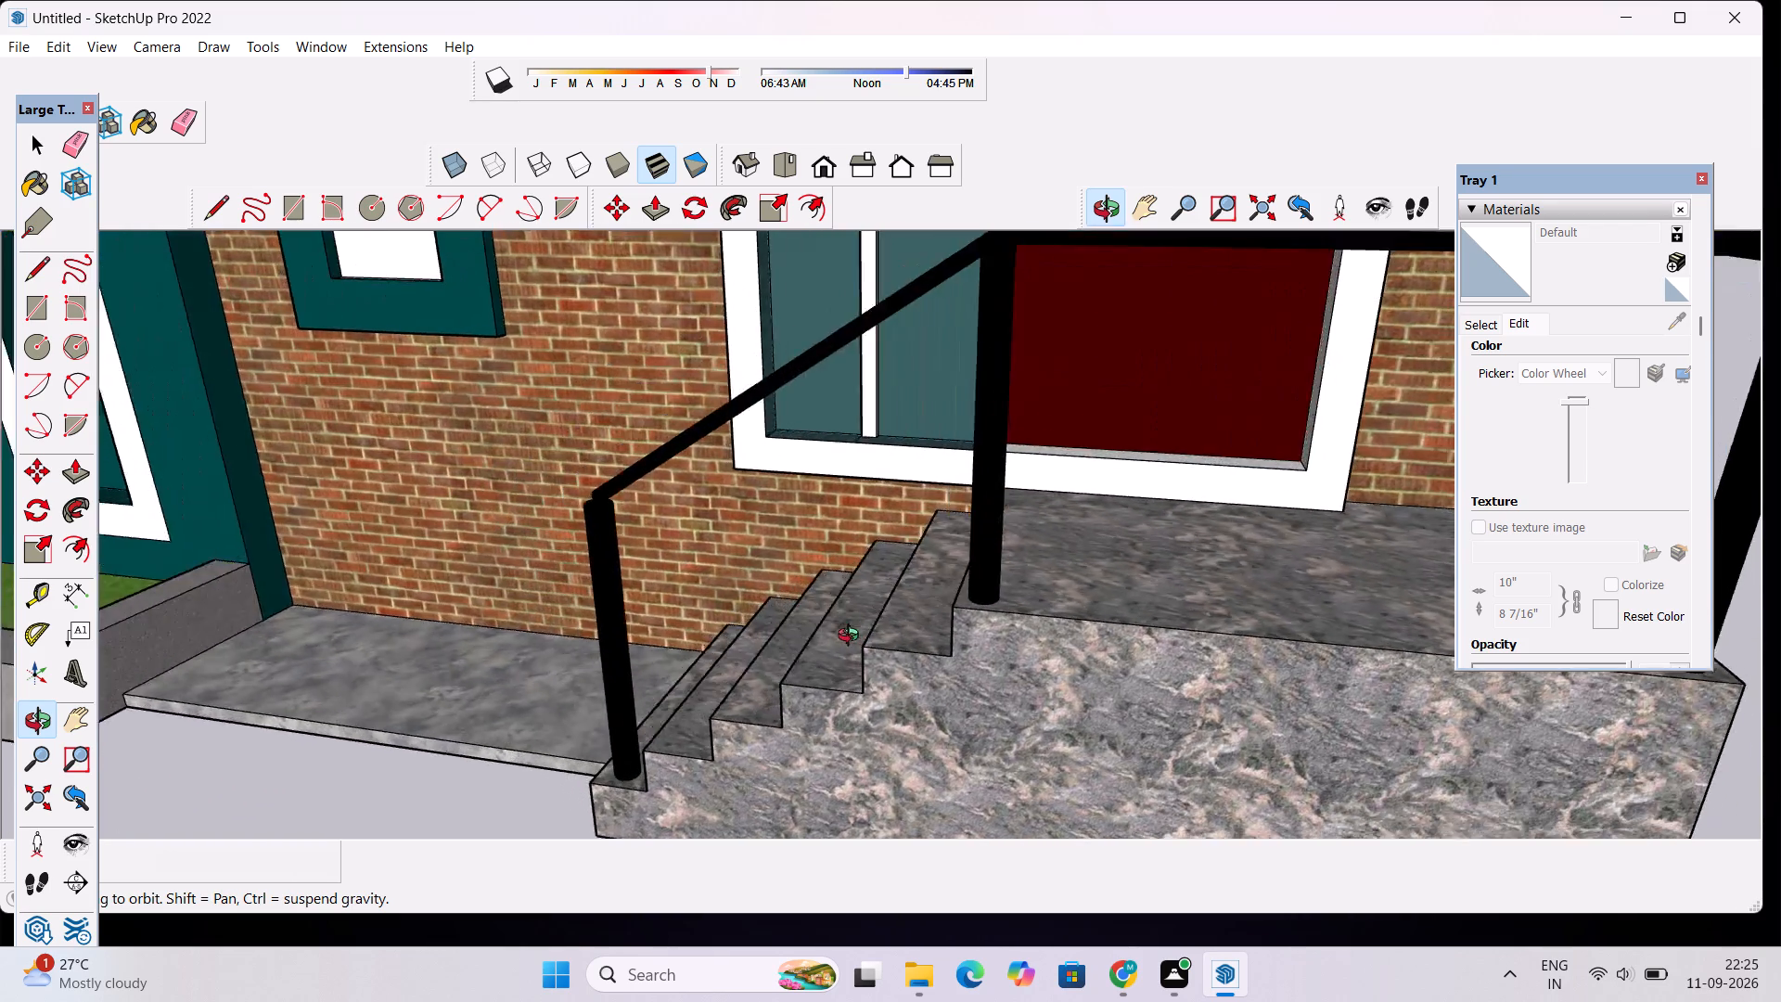
left_click_drag(852, 637, 853, 638)
scroll(893, 546, "down", 11)
left_click_drag(1091, 617, 1082, 500)
scroll(1067, 483, "down", 5)
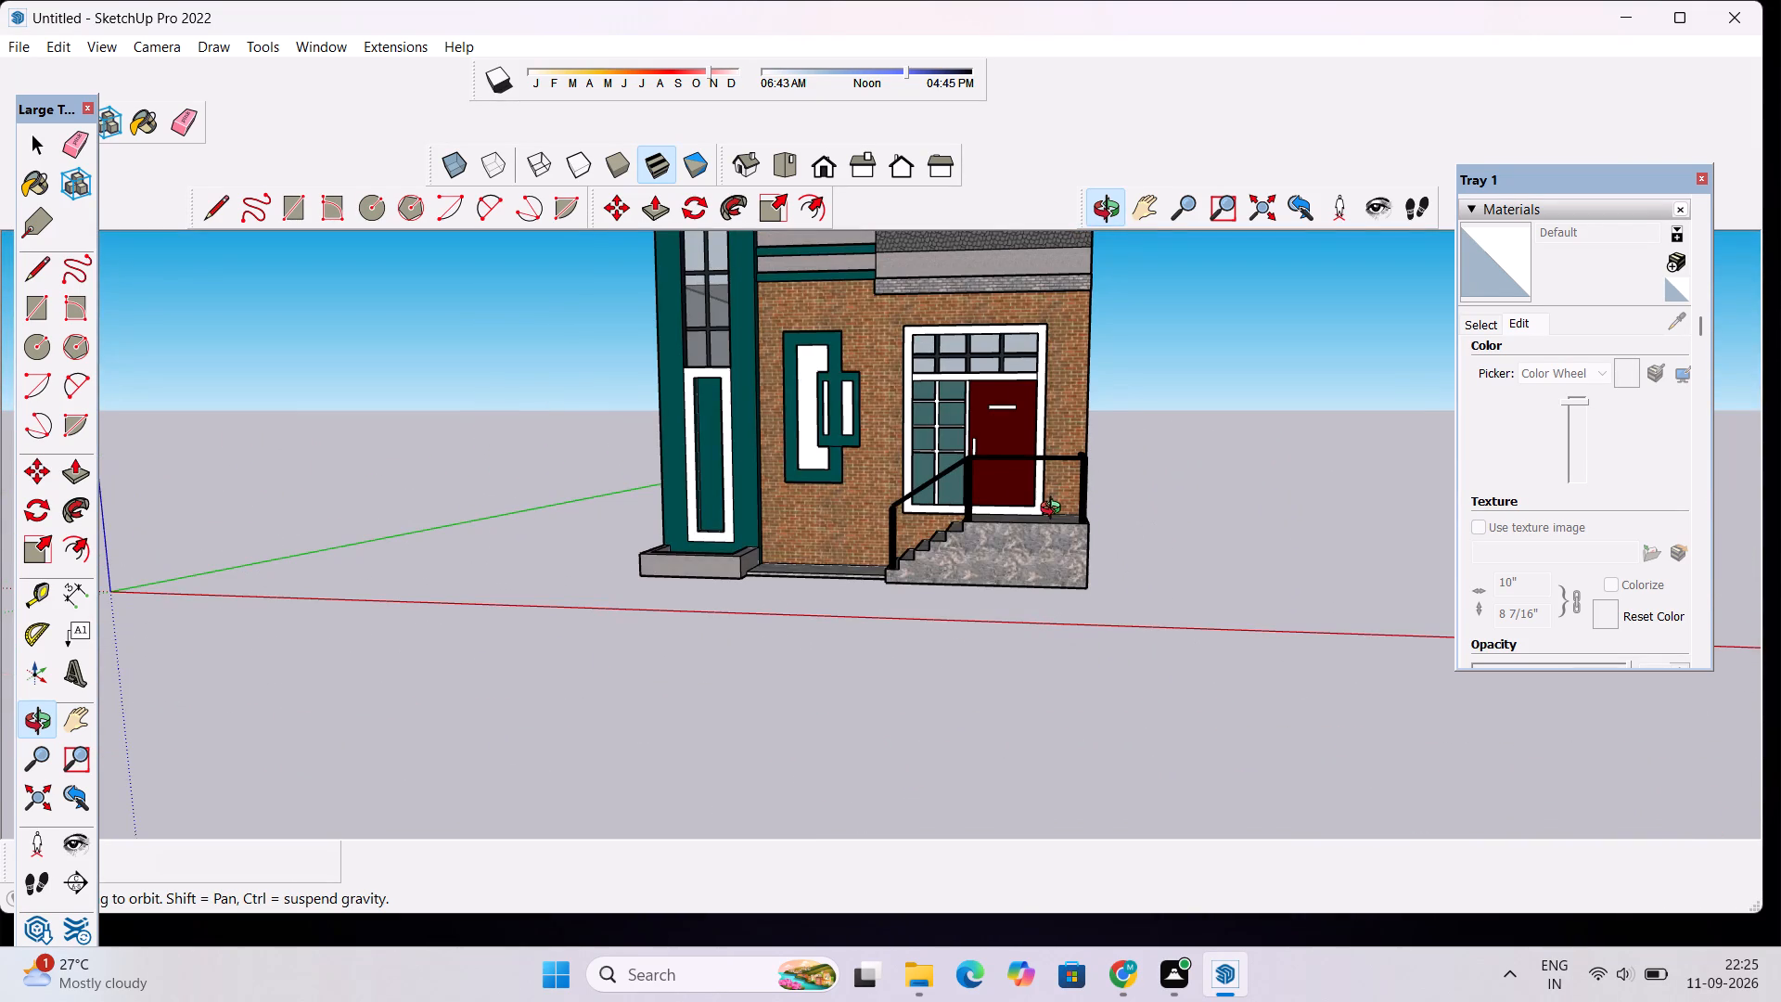
scroll(947, 558, "up", 4)
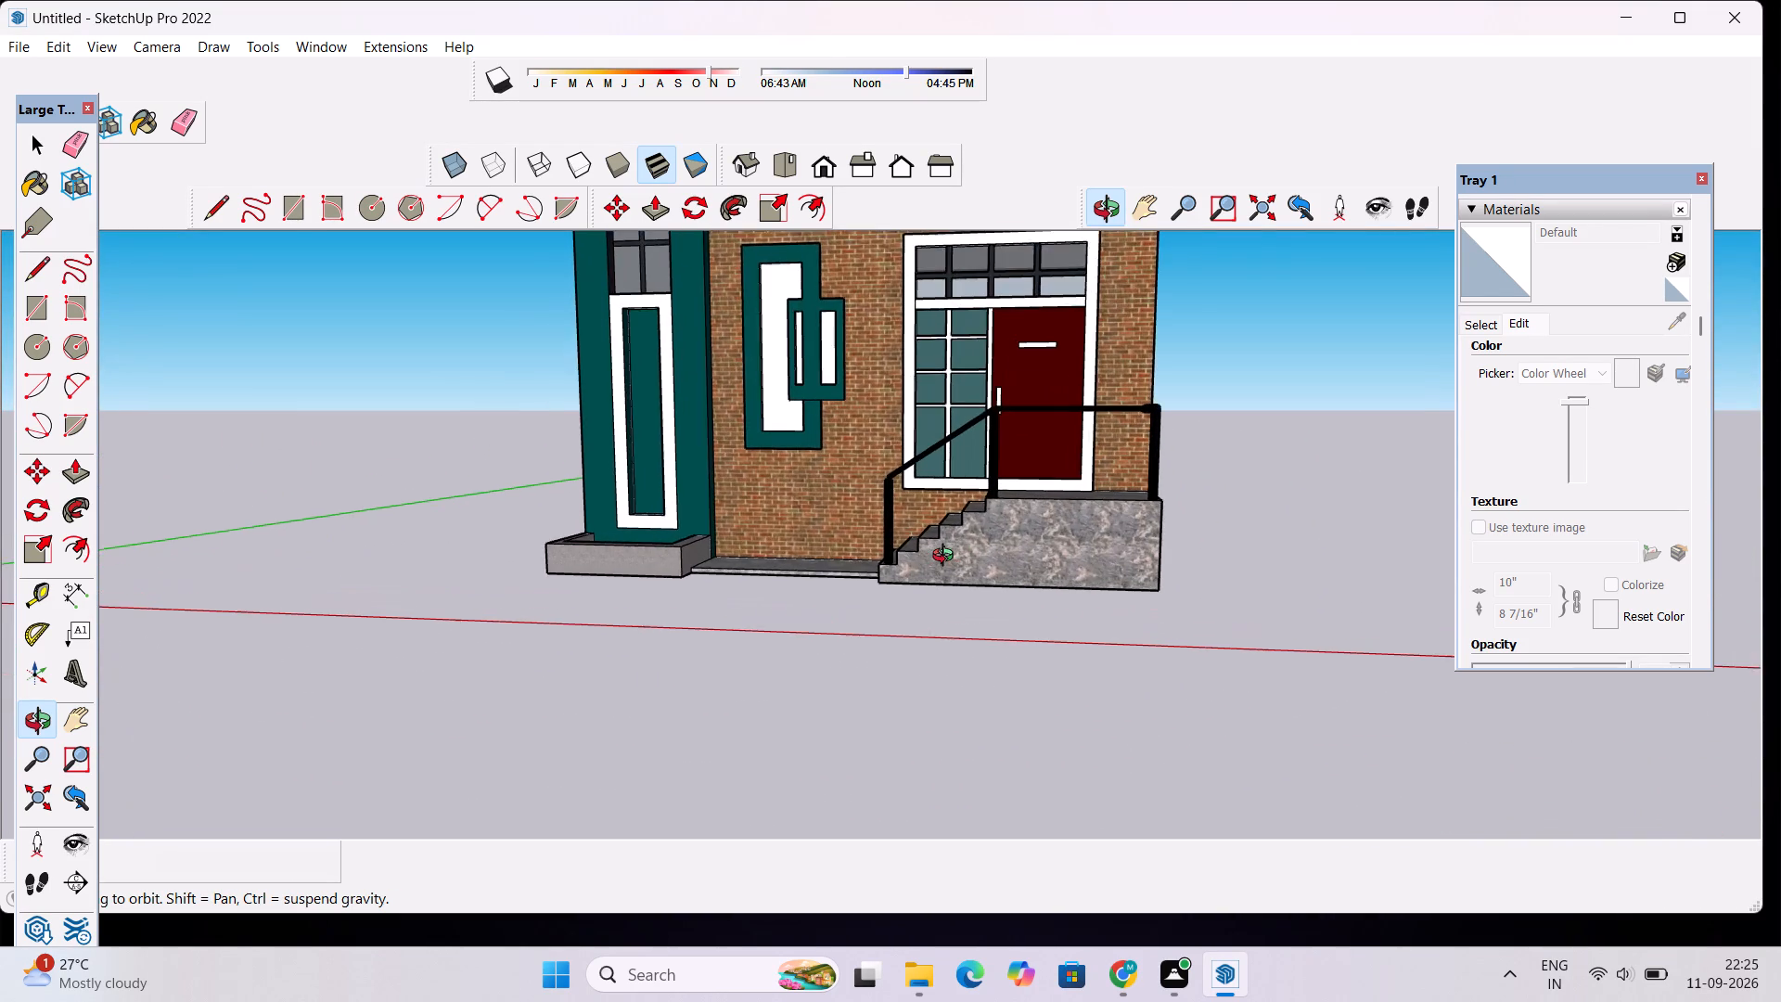
scroll(947, 554, "up", 4)
scroll(839, 452, "up", 4)
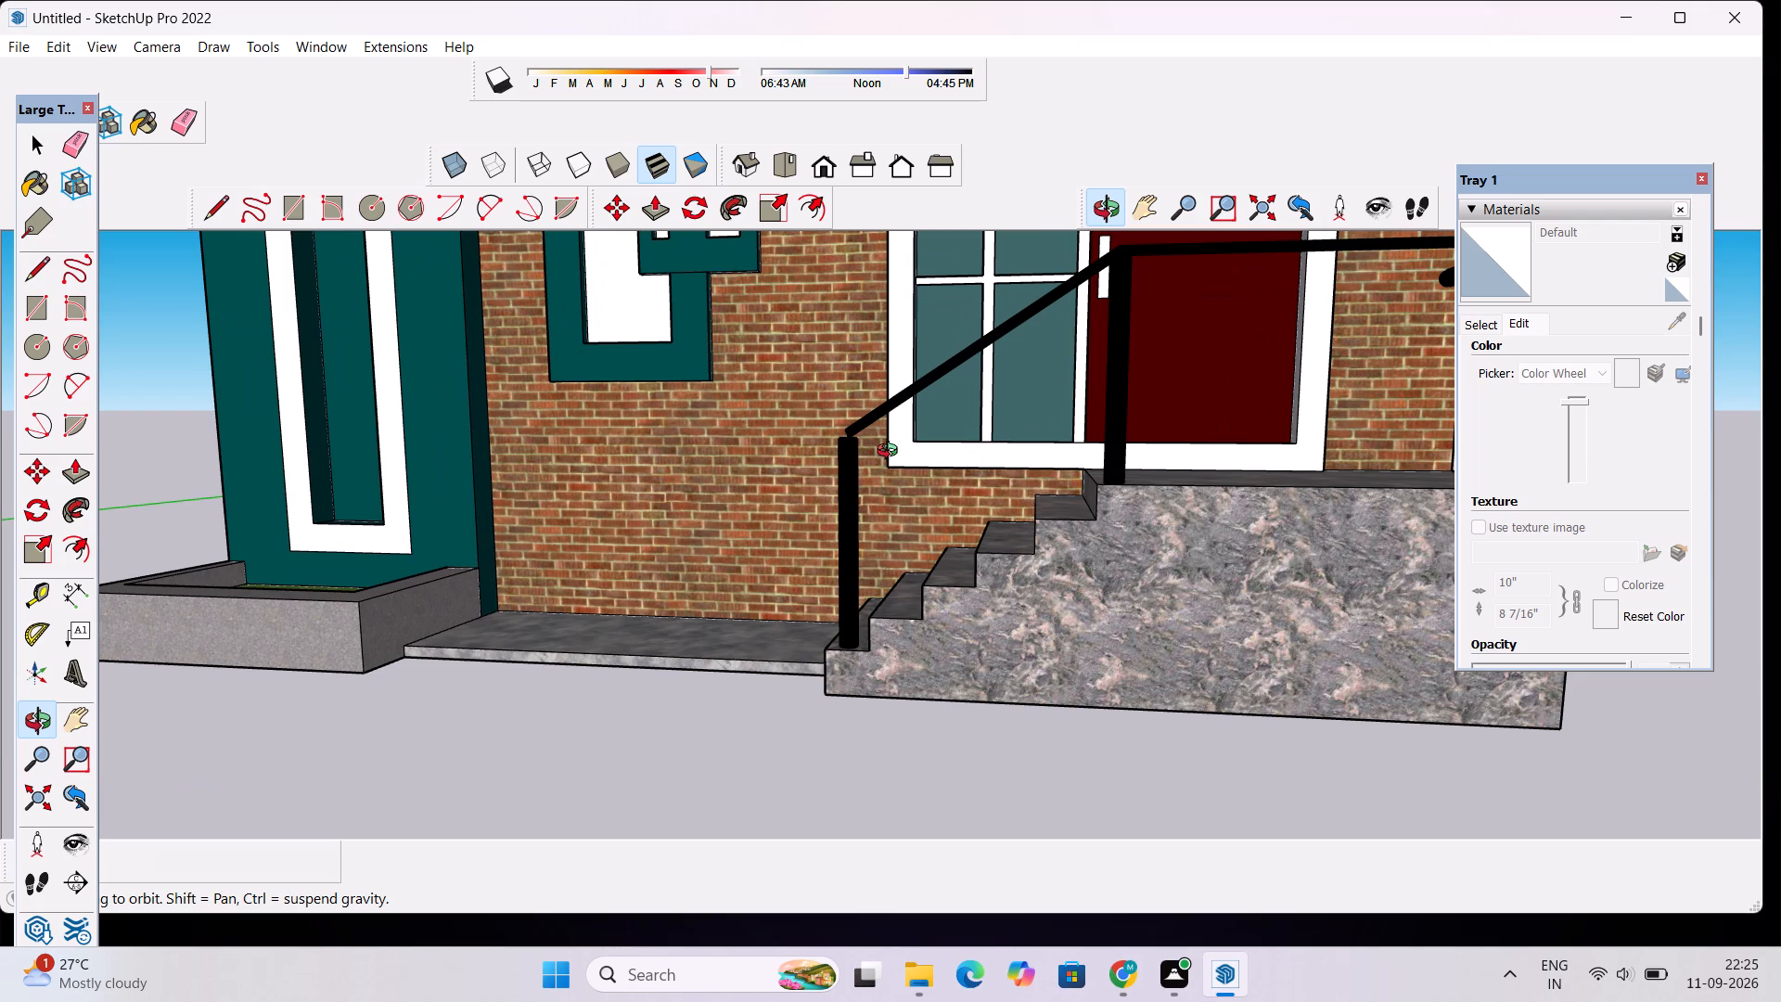
scroll(890, 454, "down", 5)
scroll(916, 576, "up", 3)
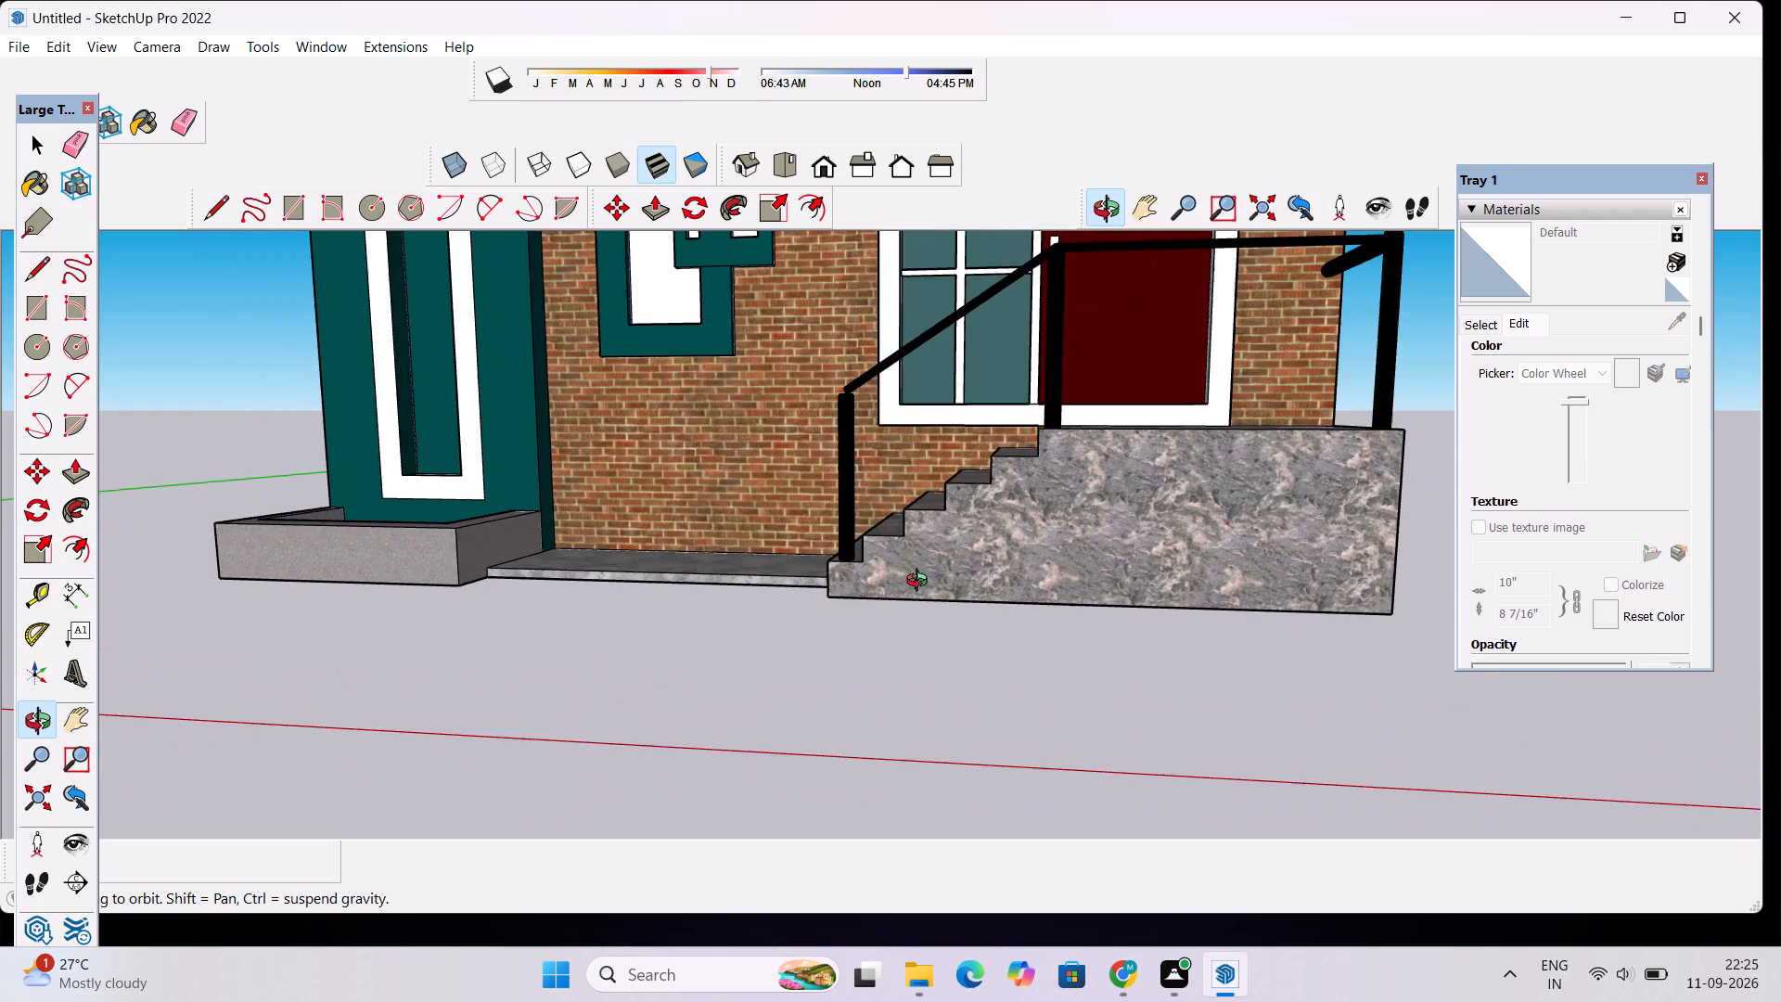
scroll(921, 583, "up", 2)
left_click_drag(894, 569, 793, 546)
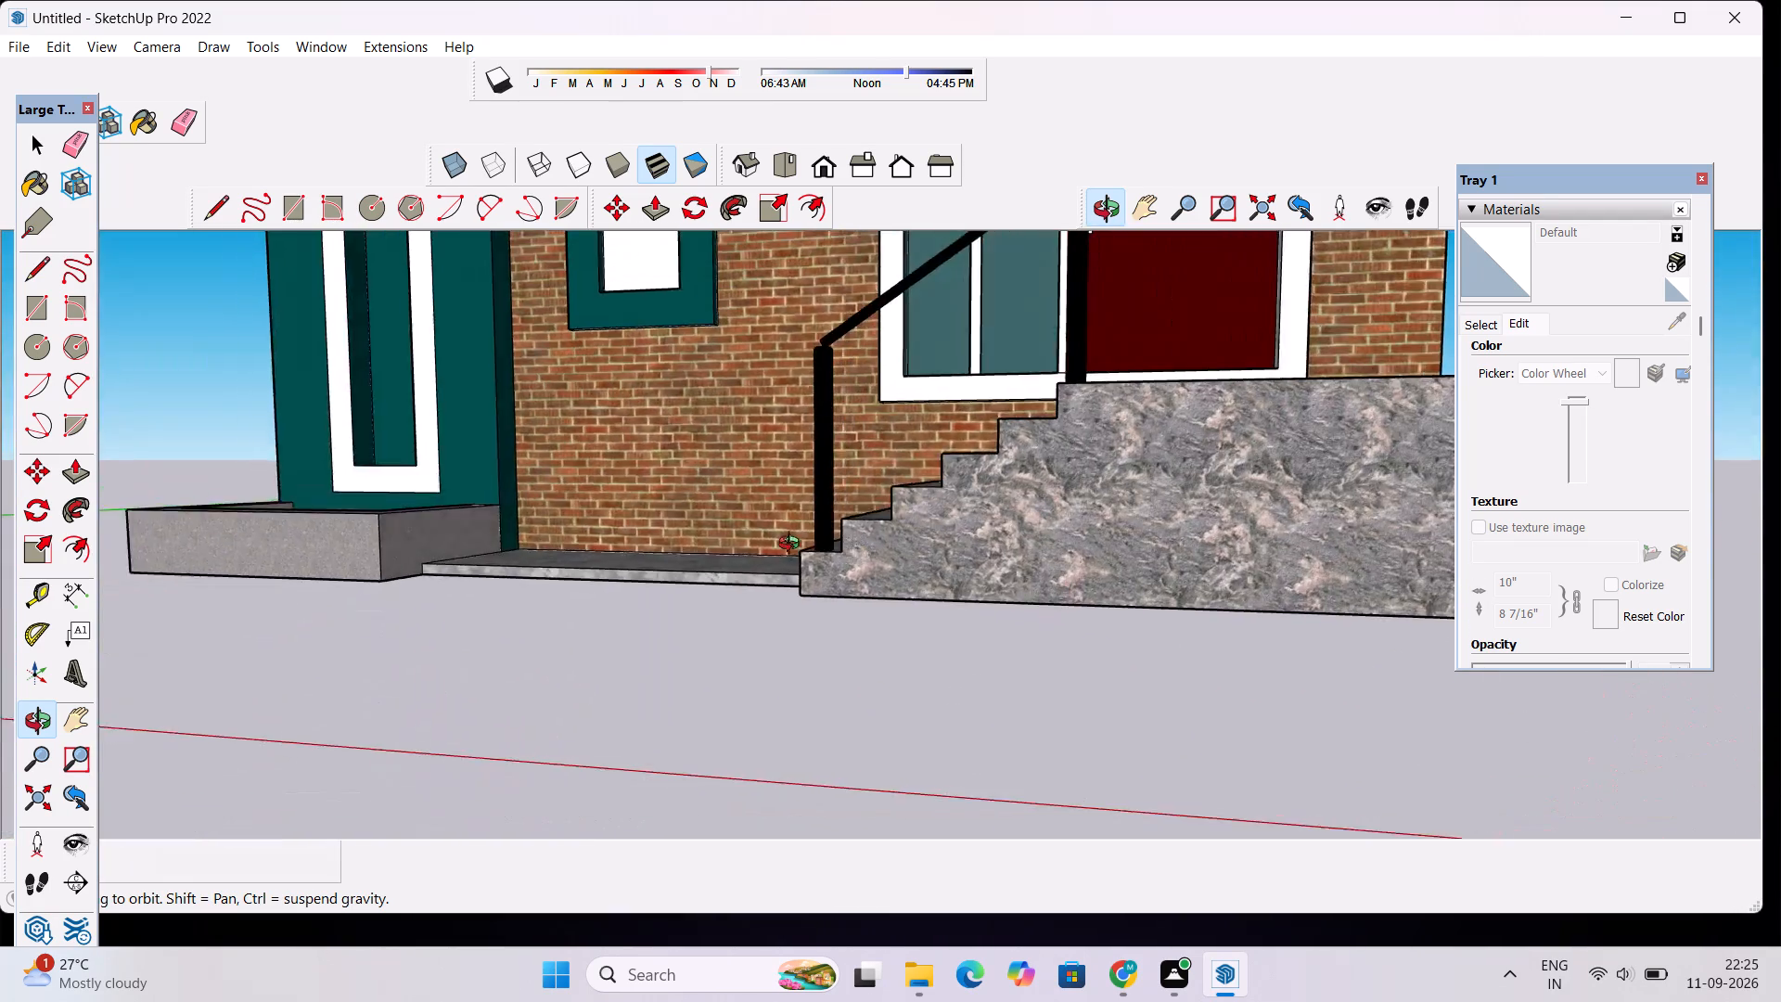
left_click_drag(793, 546, 743, 550)
scroll(839, 534, "down", 5)
scroll(856, 537, "up", 3)
left_click_drag(730, 562, 894, 633)
scroll(902, 600, "down", 9)
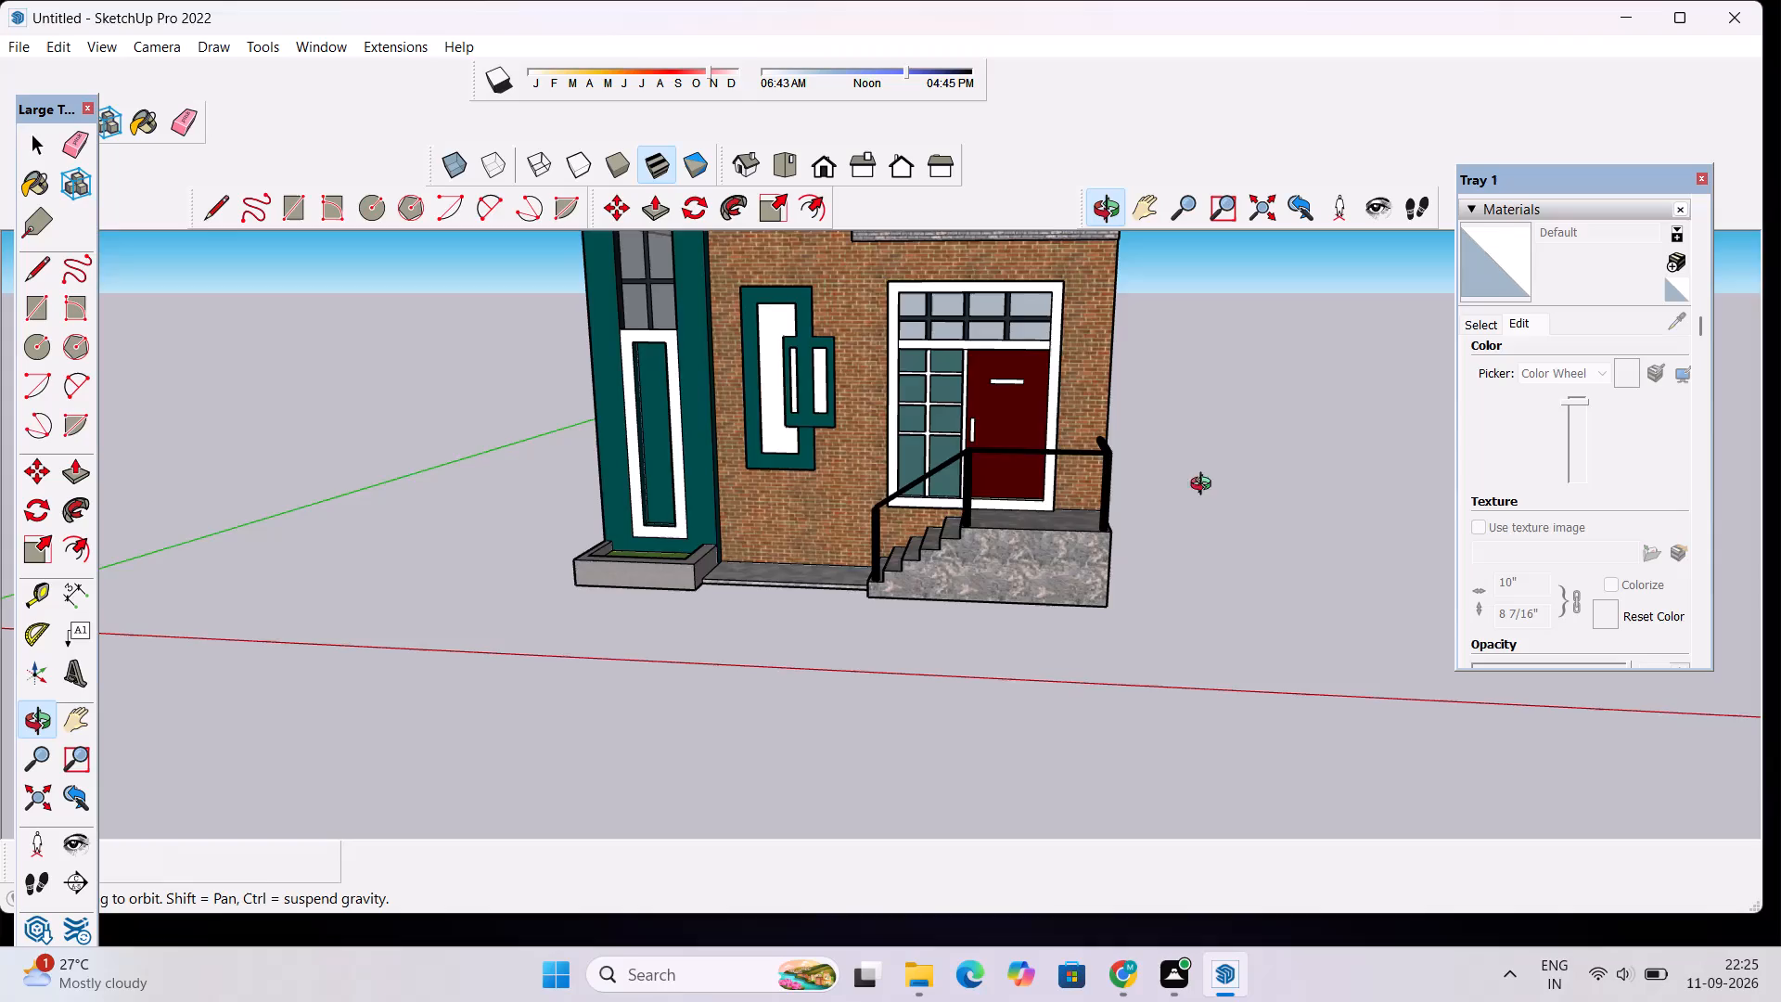
Examine the whole front facade, including the door, windows, parapet and pergola bars, from near and far.
left_click_drag(1221, 494, 849, 544)
scroll(860, 543, "down", 6)
left_click_drag(813, 534, 1397, 496)
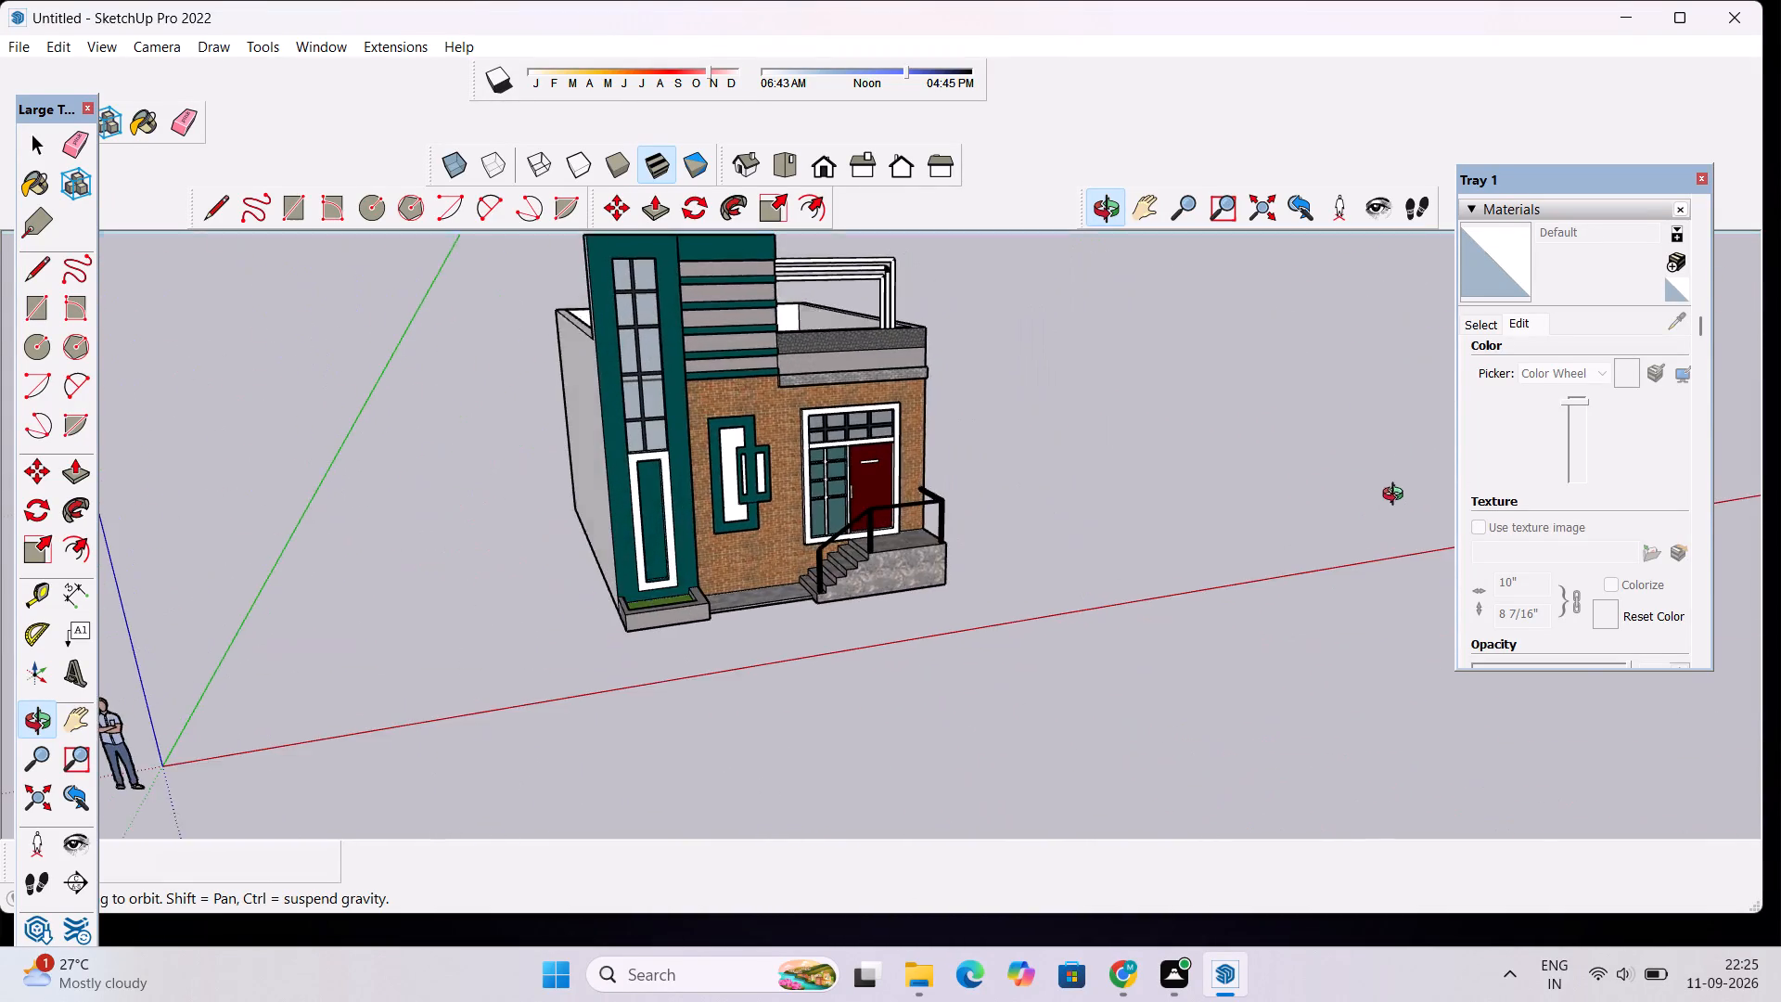
left_click_drag(1397, 496, 1399, 495)
scroll(899, 460, "up", 10)
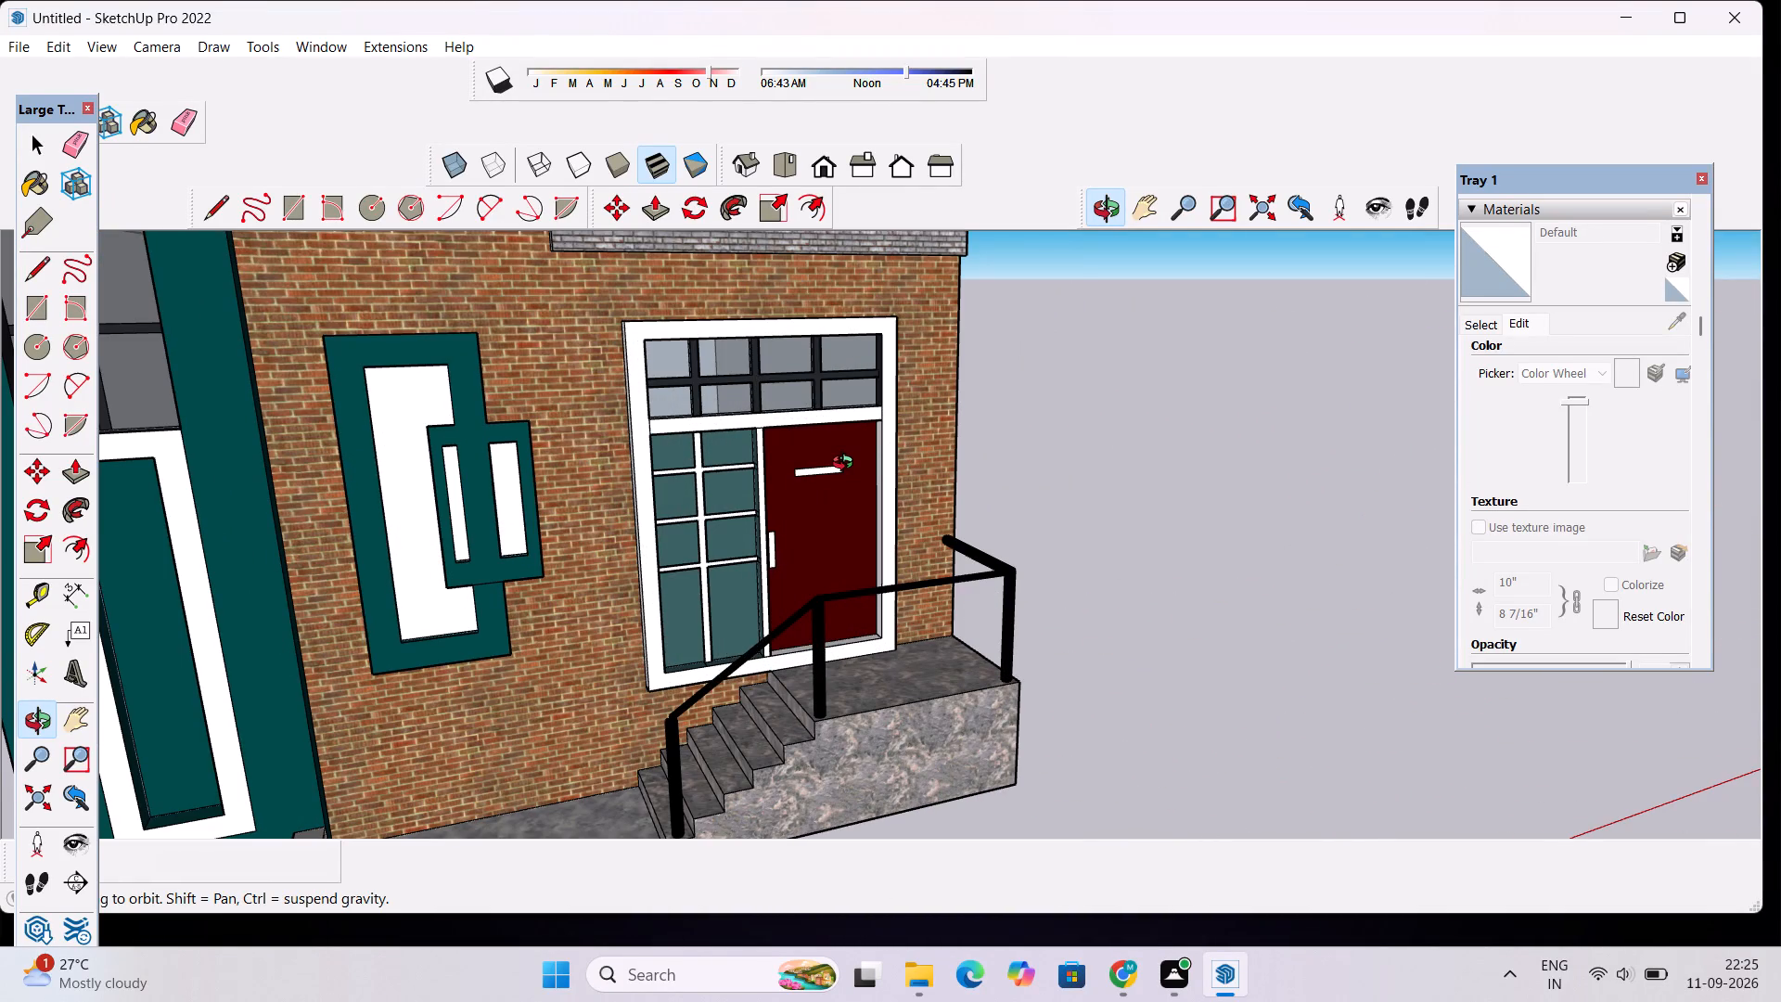
scroll(897, 401, "down", 5)
left_click_drag(1076, 436, 916, 443)
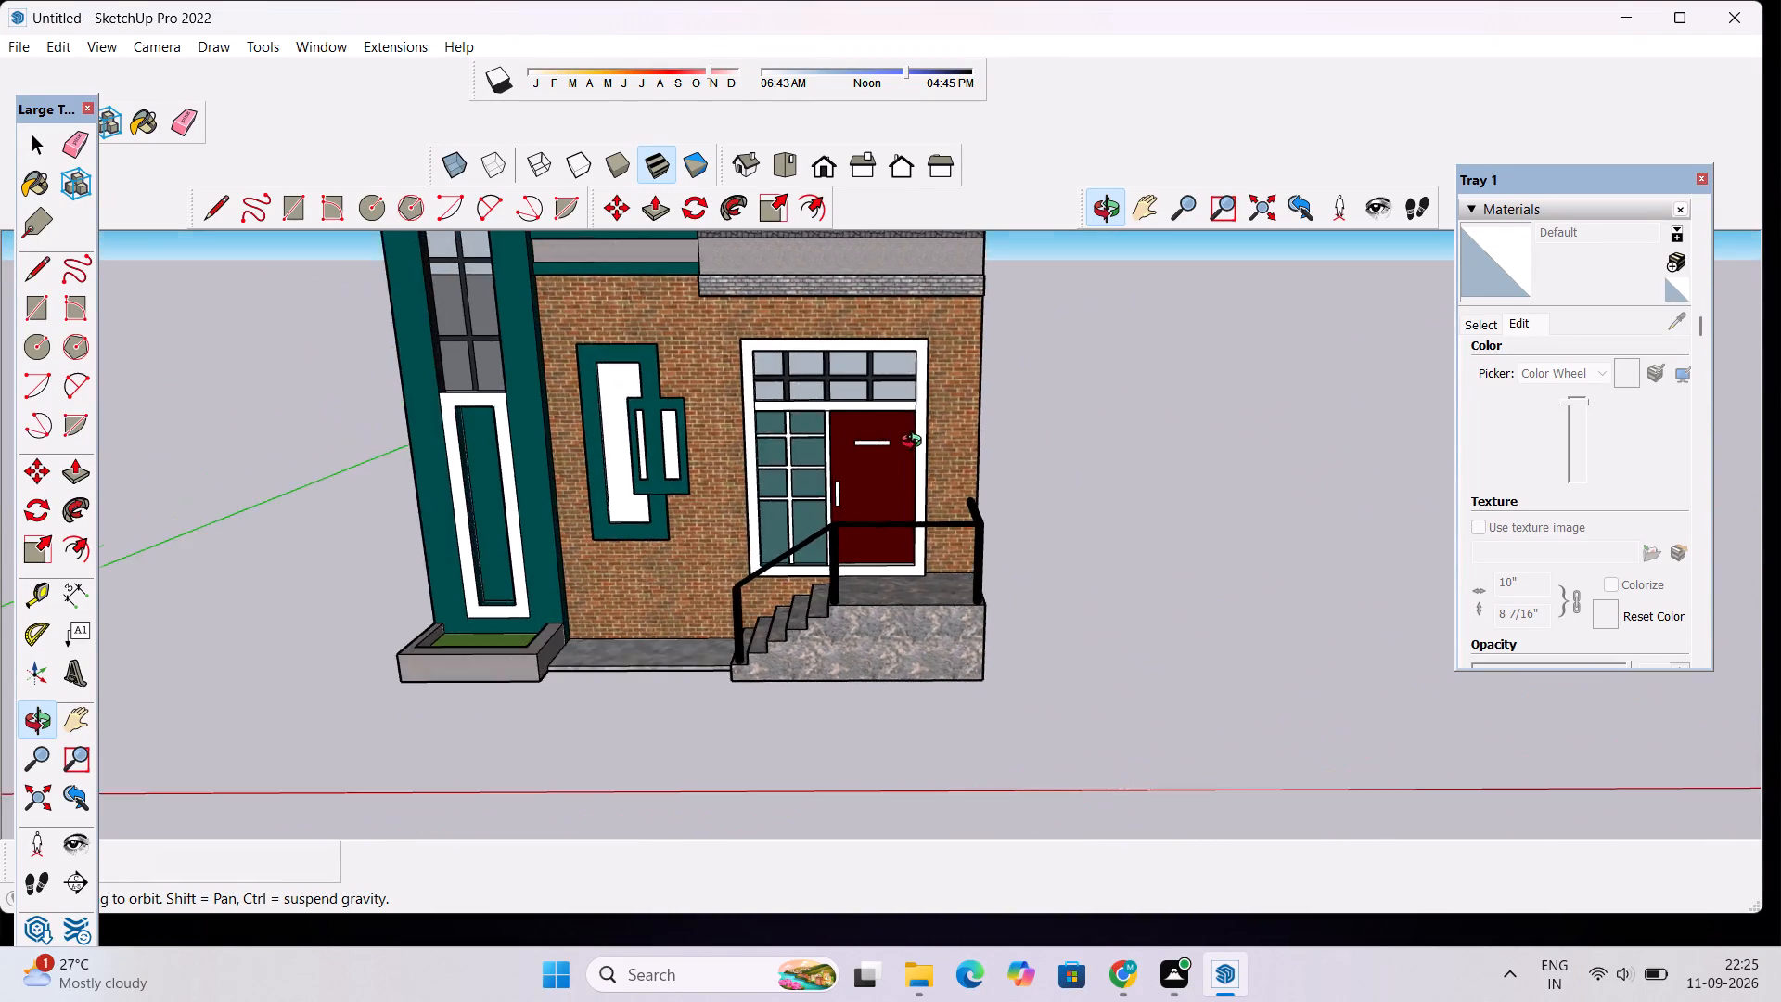
scroll(914, 443, "down", 8)
scroll(852, 451, "up", 4)
scroll(852, 444, "down", 4)
left_click_drag(833, 502, 831, 447)
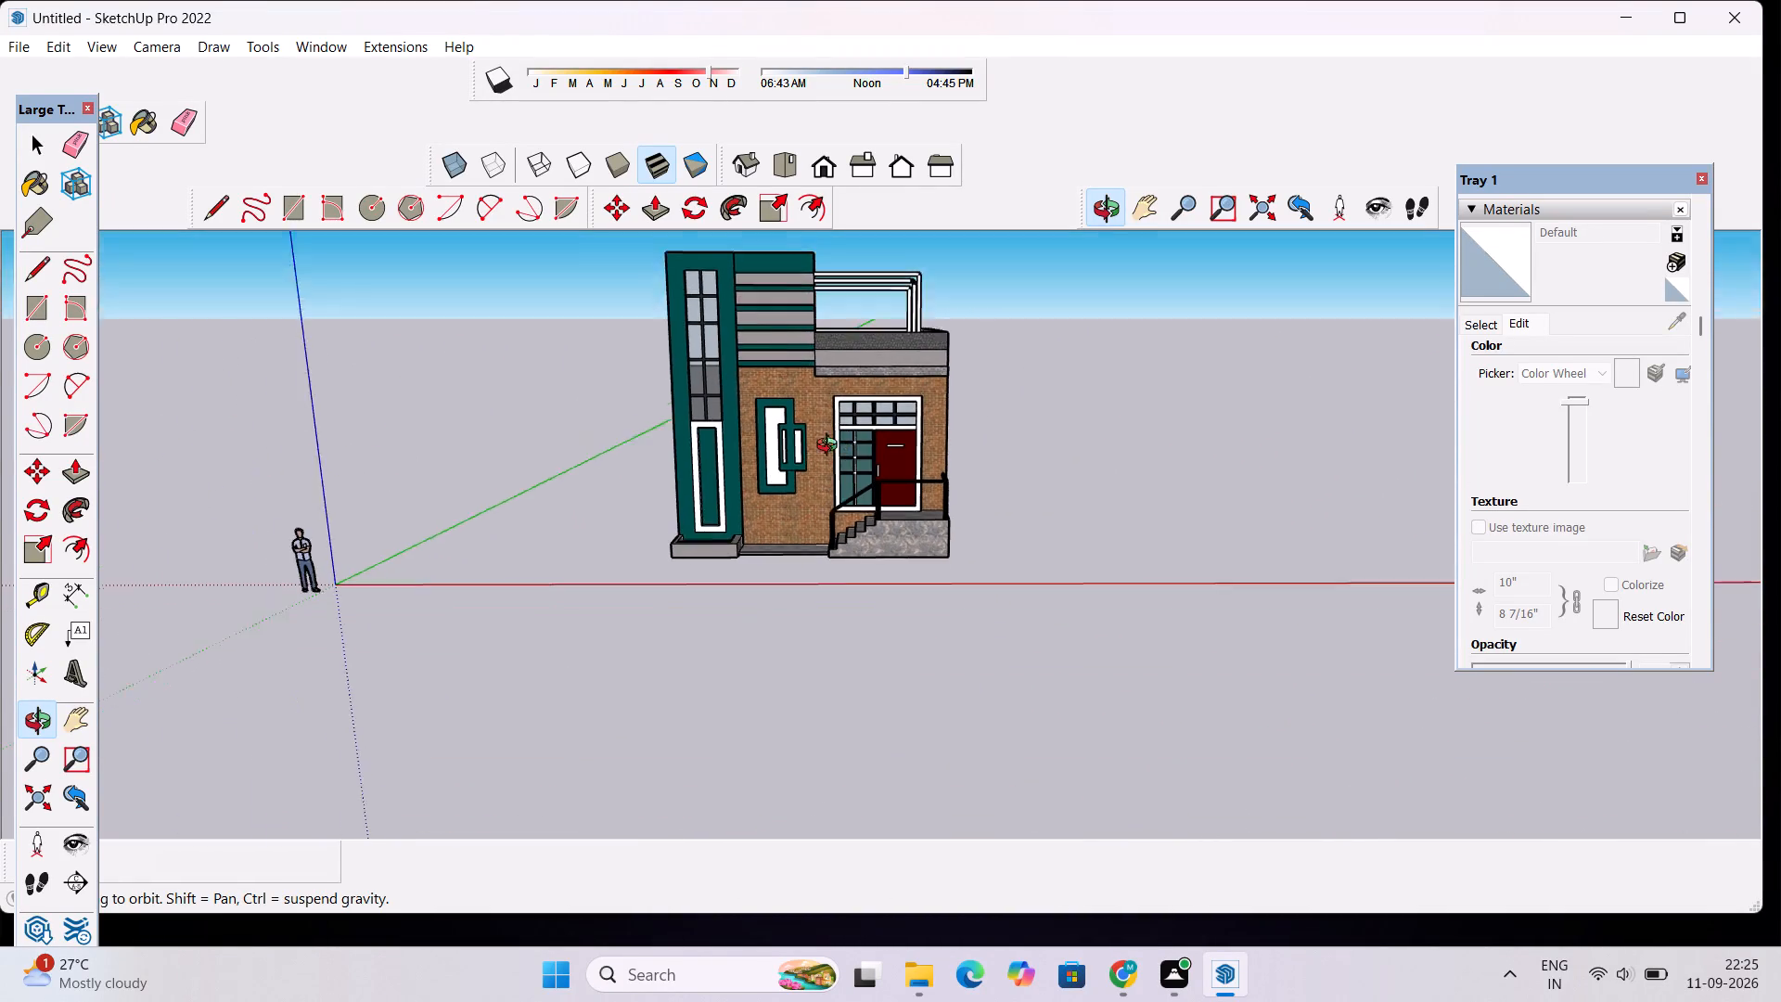
left_click_drag(831, 447, 830, 421)
scroll(813, 410, "up", 10)
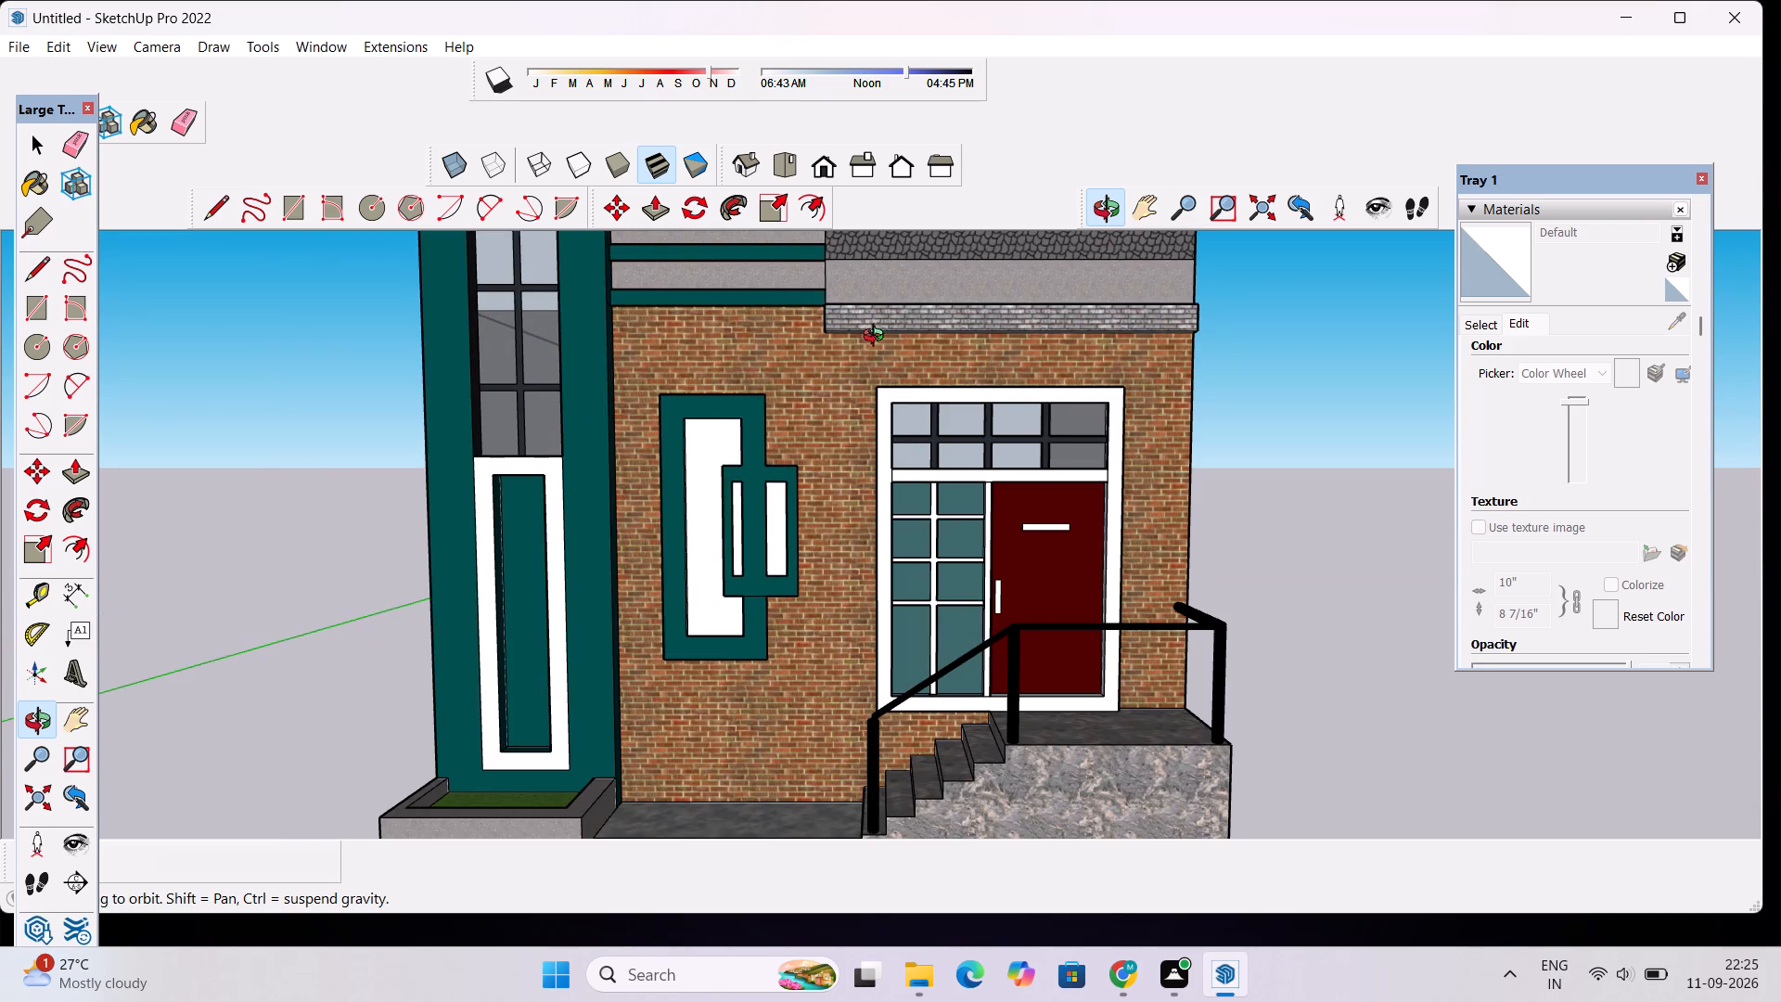
scroll(869, 362, "down", 13)
scroll(964, 266, "up", 4)
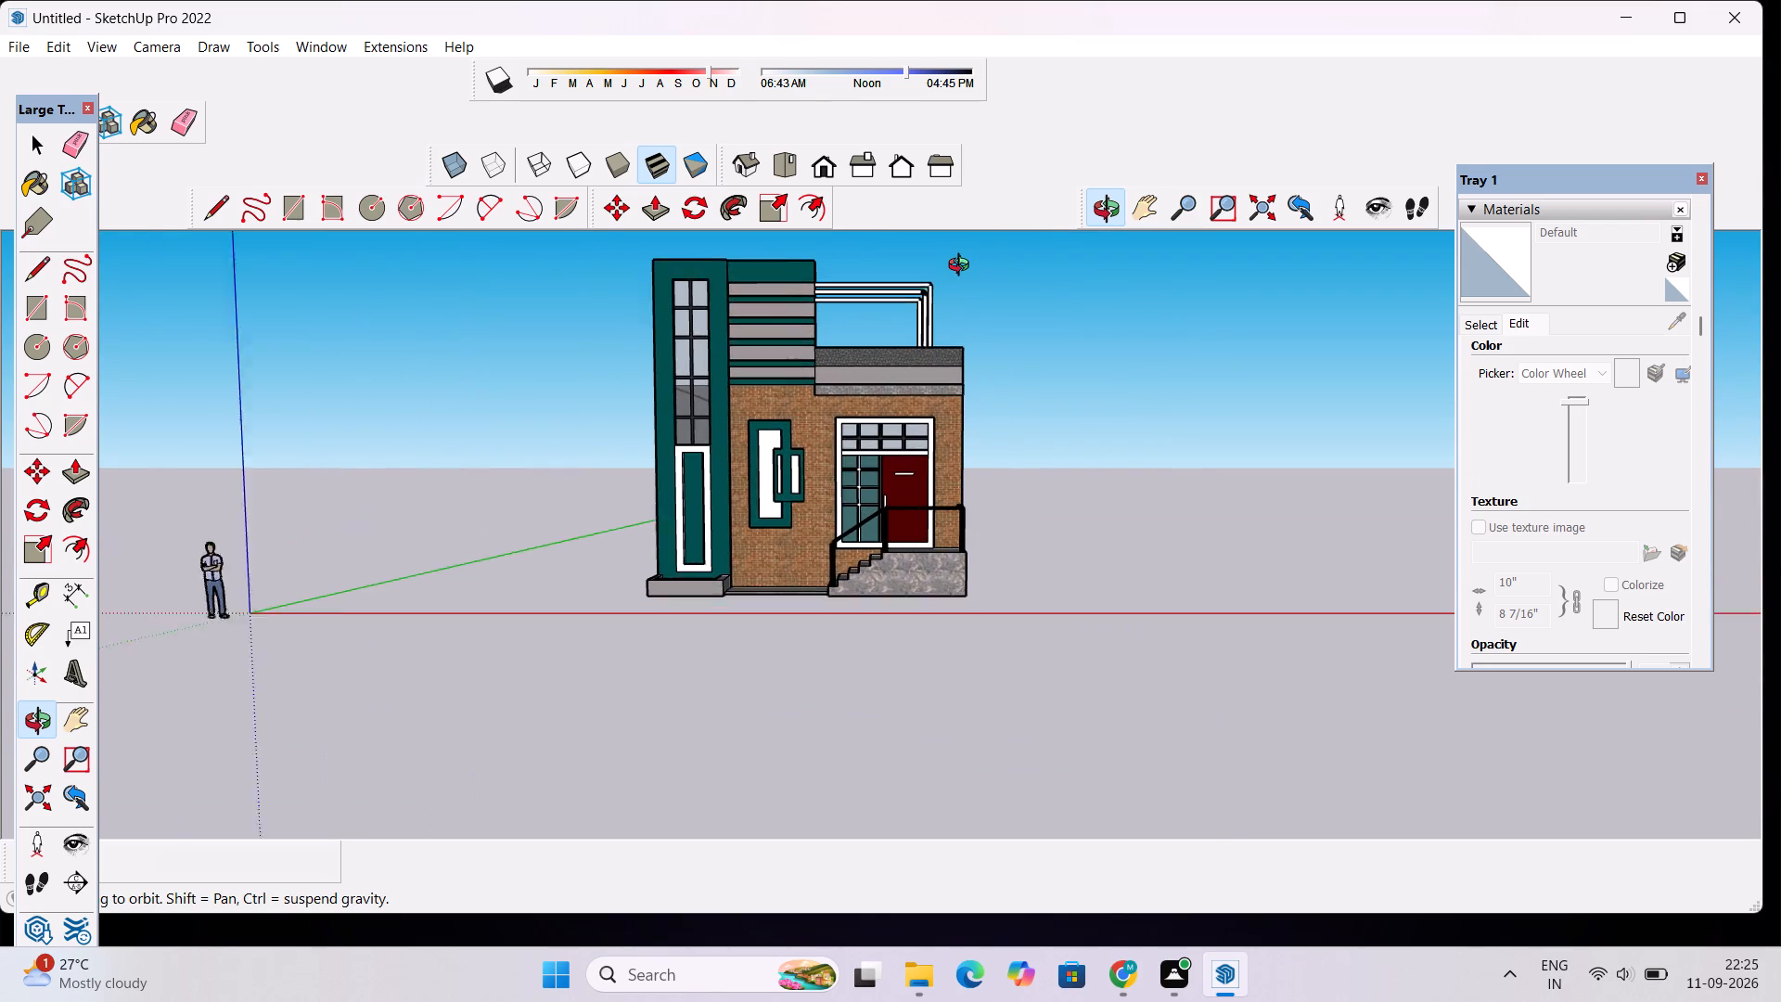
scroll(963, 267, "up", 1)
left_click_drag(940, 289, 921, 450)
left_click_drag(807, 454, 816, 399)
scroll(832, 366, "down", 4)
scroll(803, 496, "up", 5)
left_click_drag(797, 502, 801, 455)
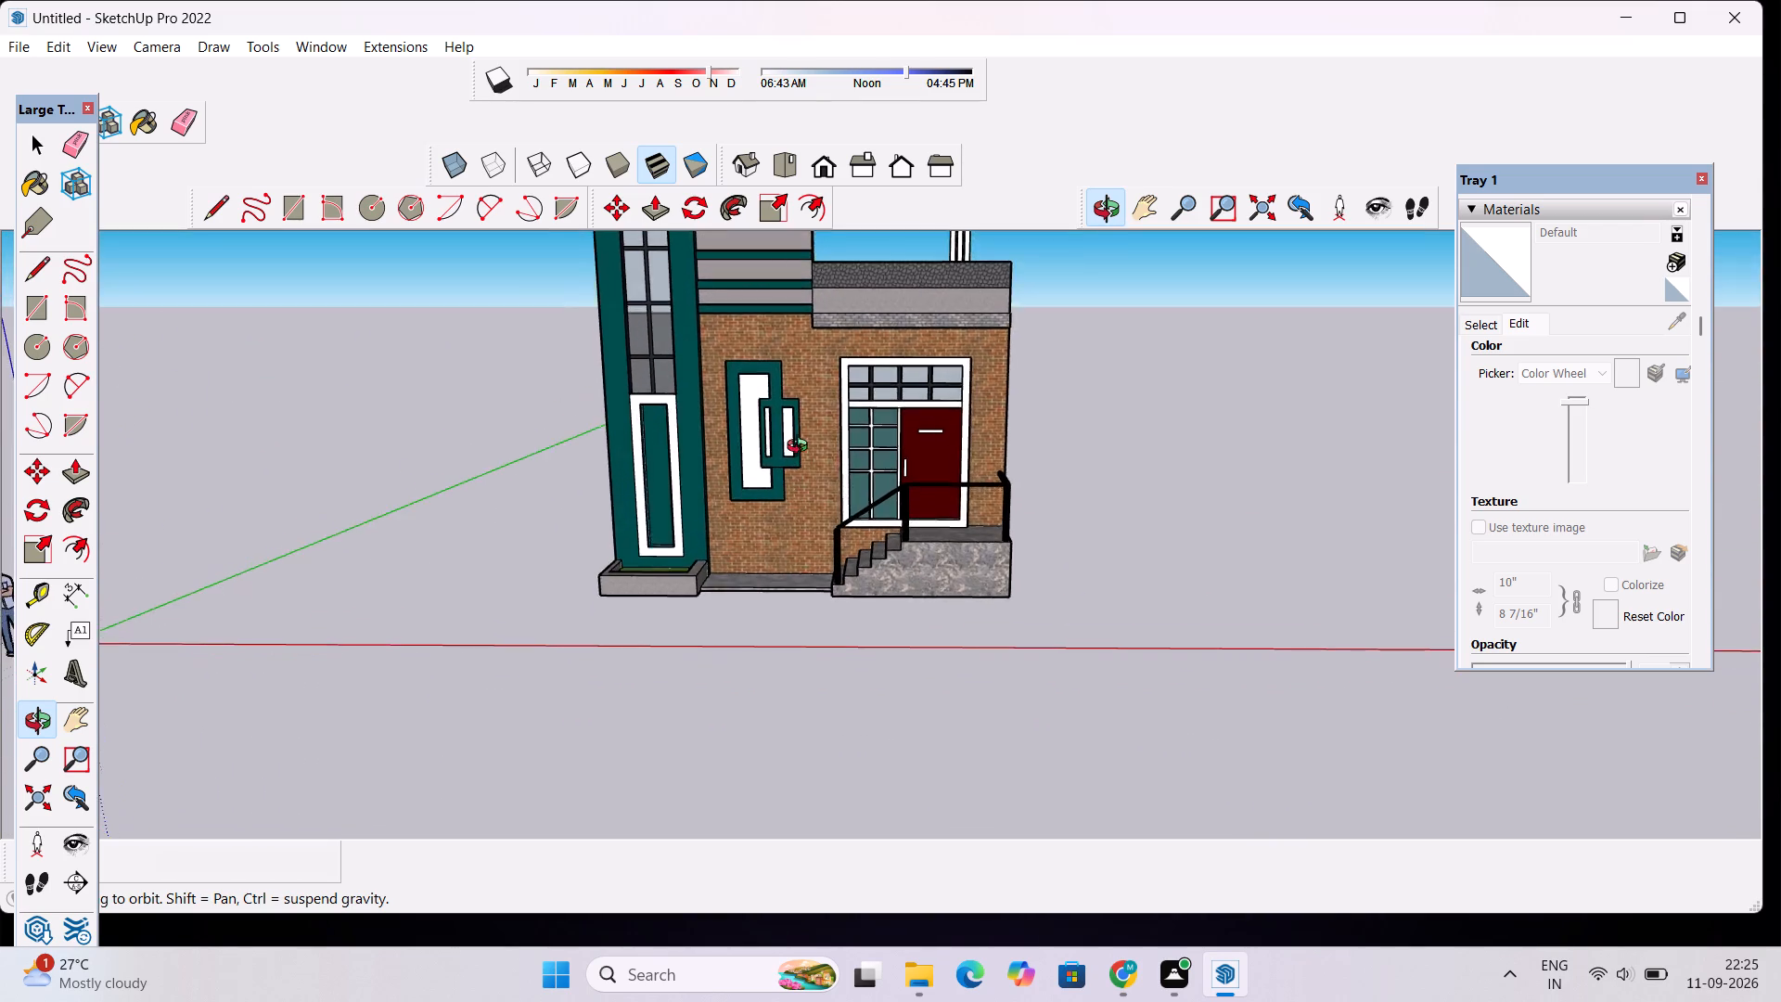
scroll(801, 453, "down", 5)
scroll(867, 269, "up", 4)
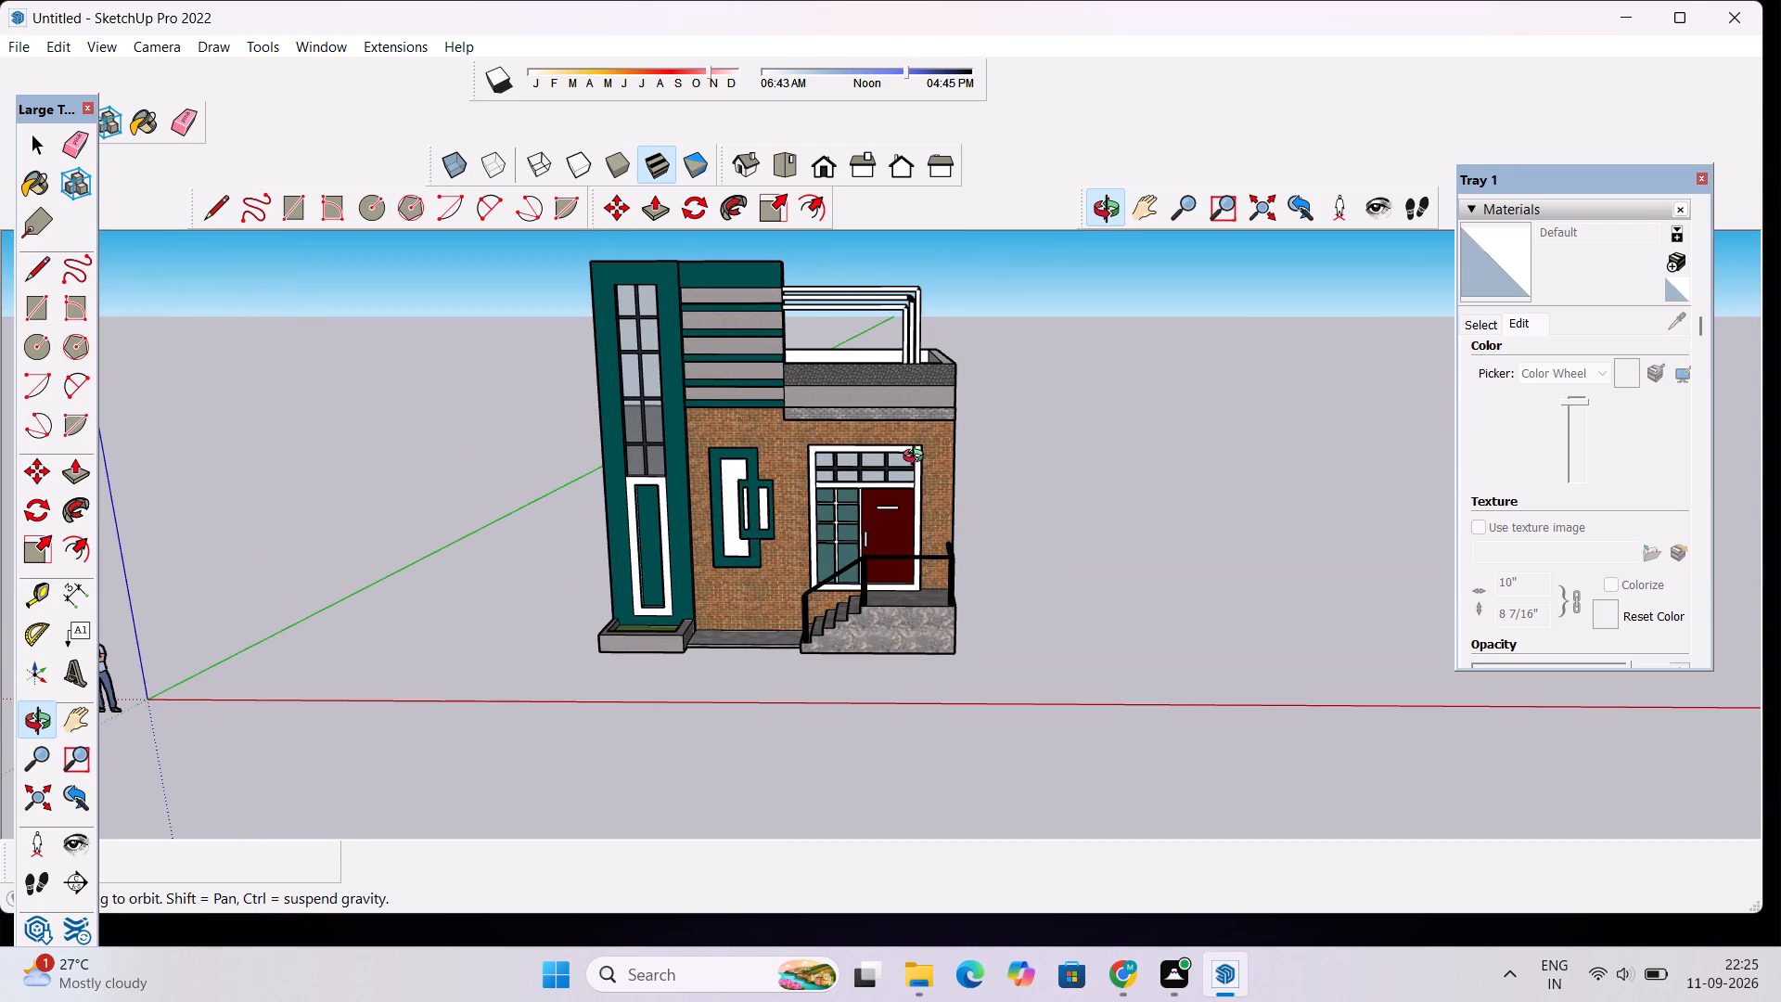
left_click(953, 491)
key("space")
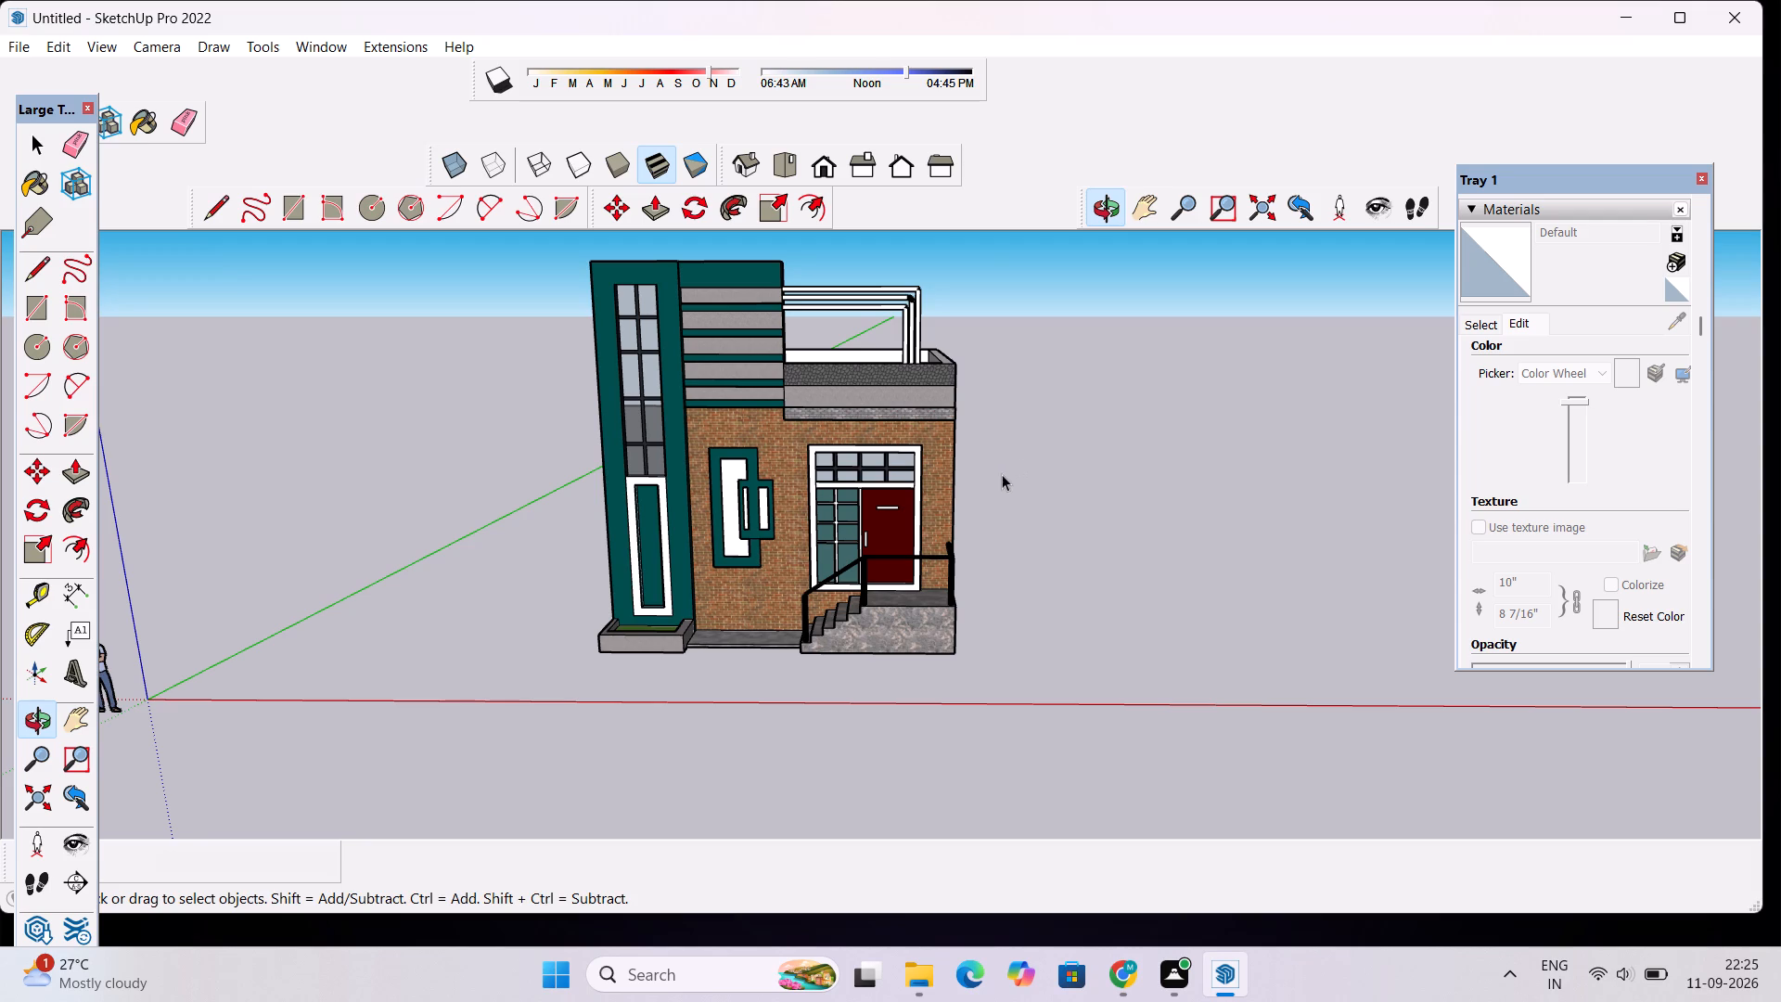
scroll(982, 487, "up", 7)
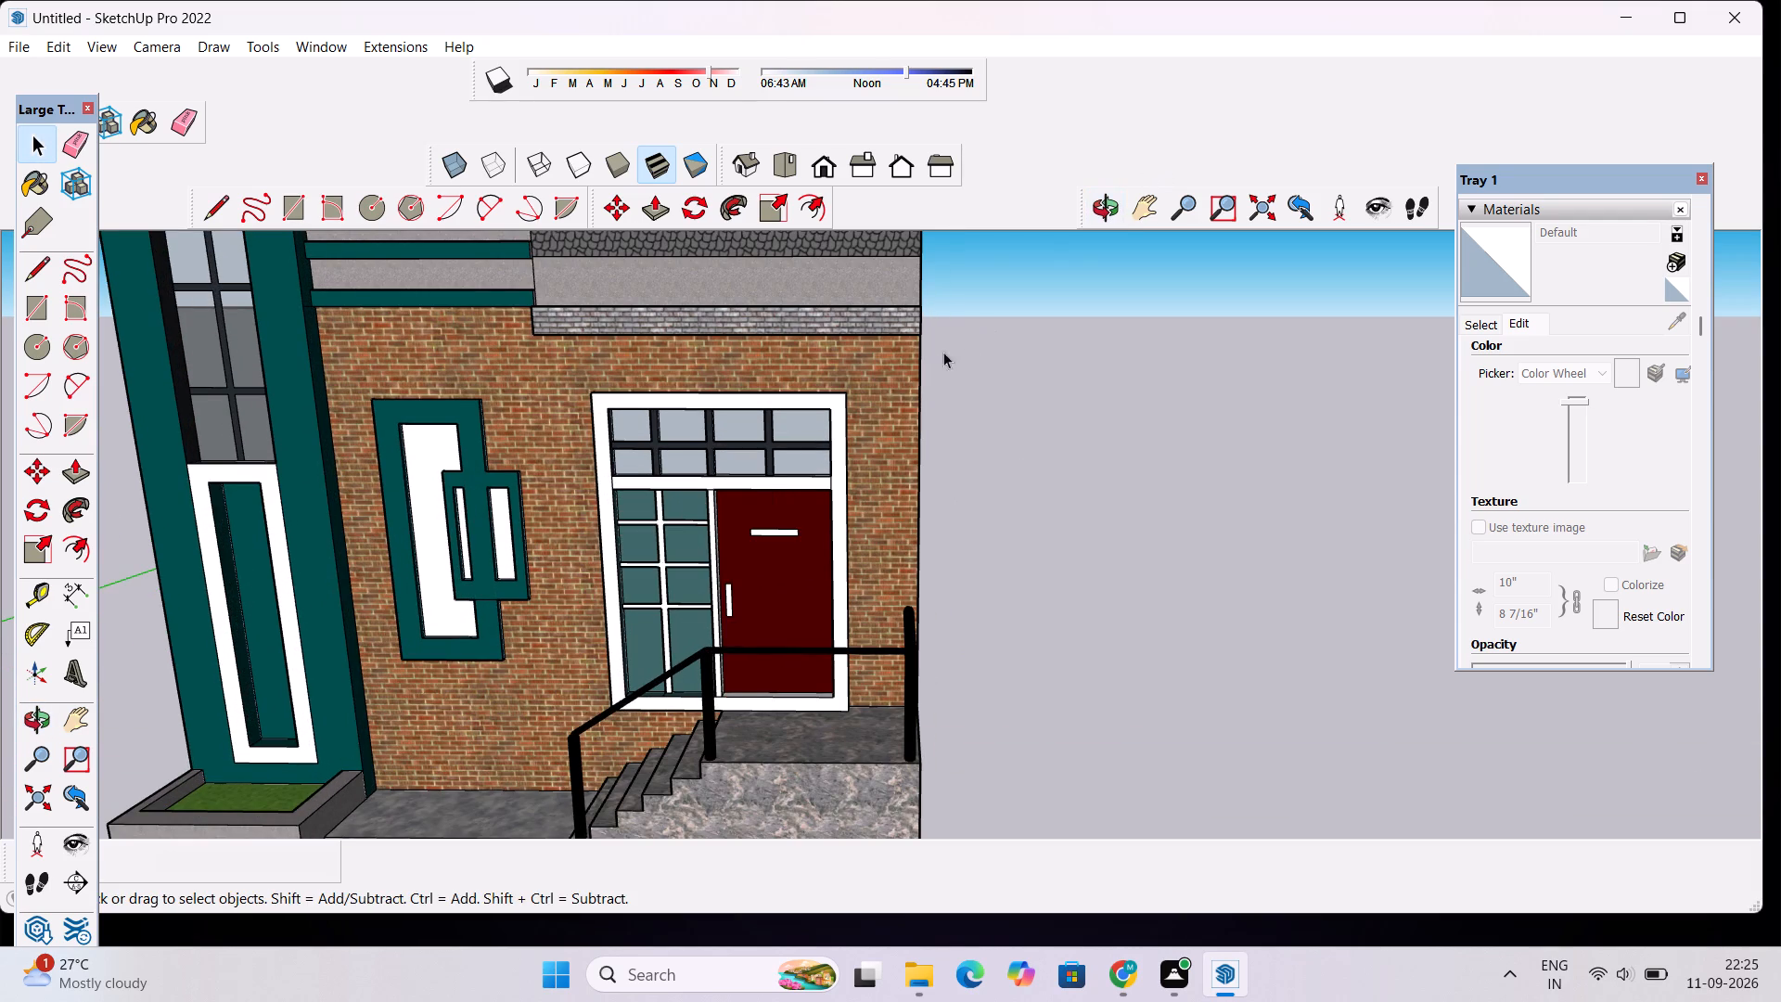
Repaint the front wall with Brick Antique 01 from the brick and cladding materials.
left_click(882, 397)
left_click(1491, 328)
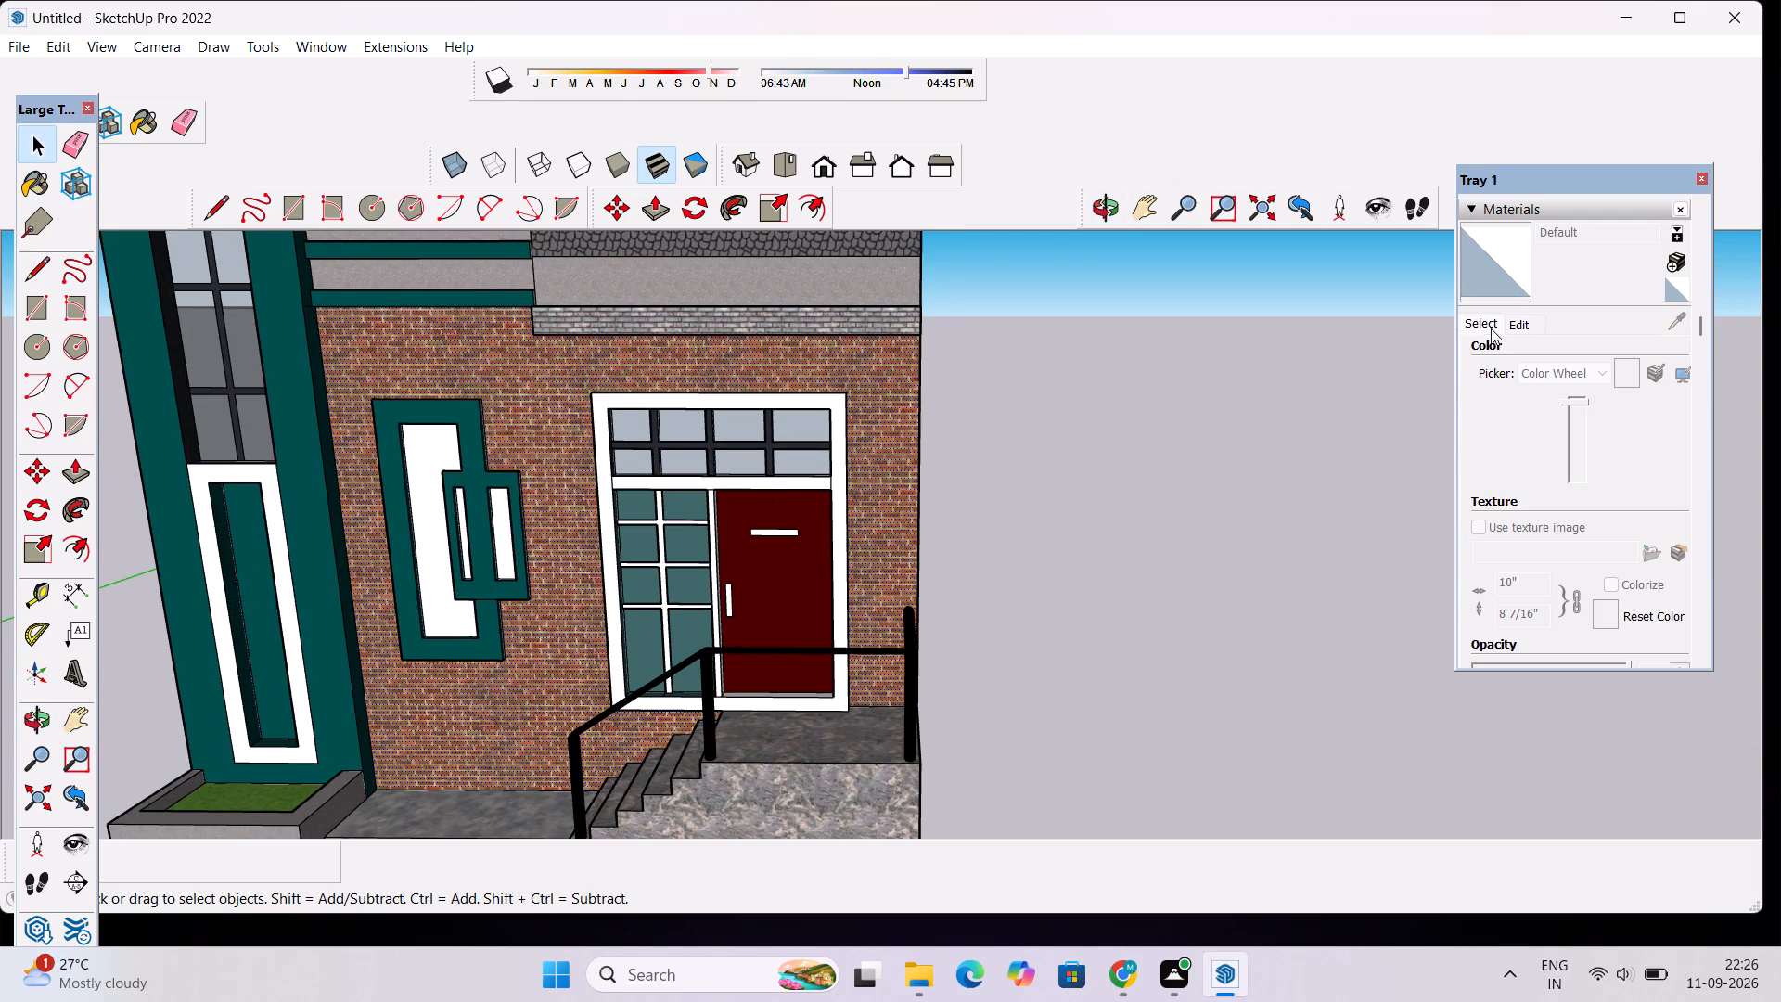
left_click(1648, 363)
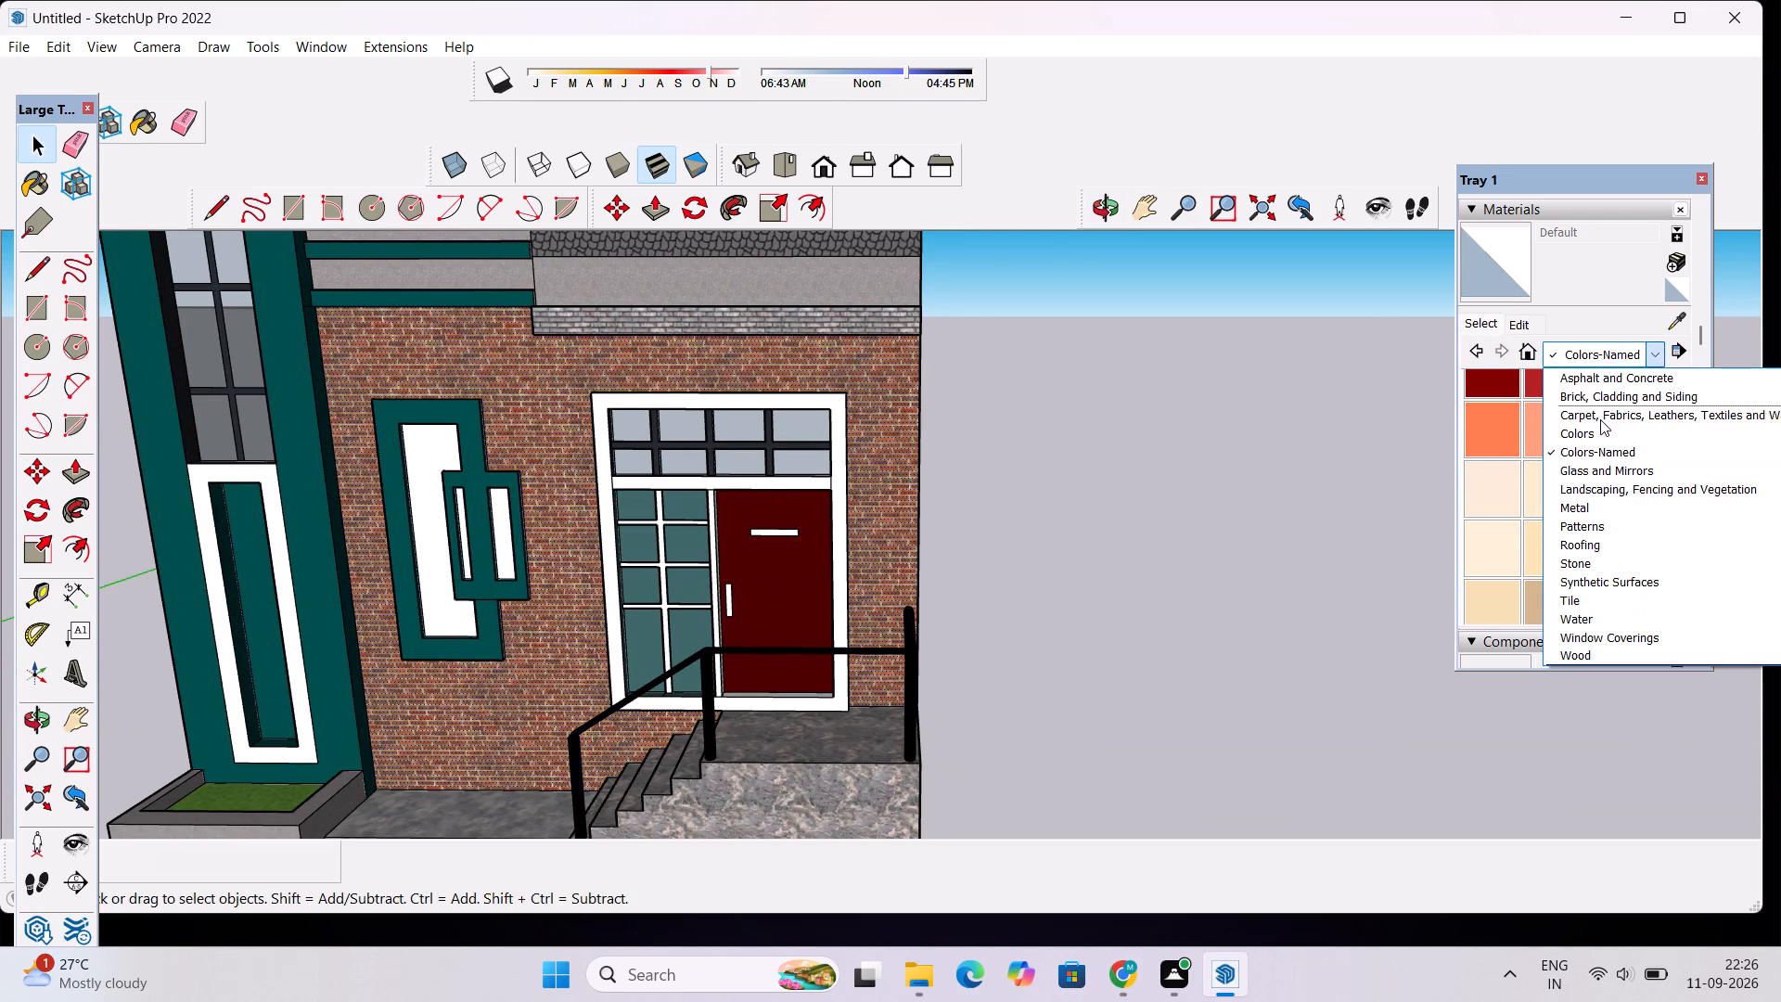
left_click(1611, 396)
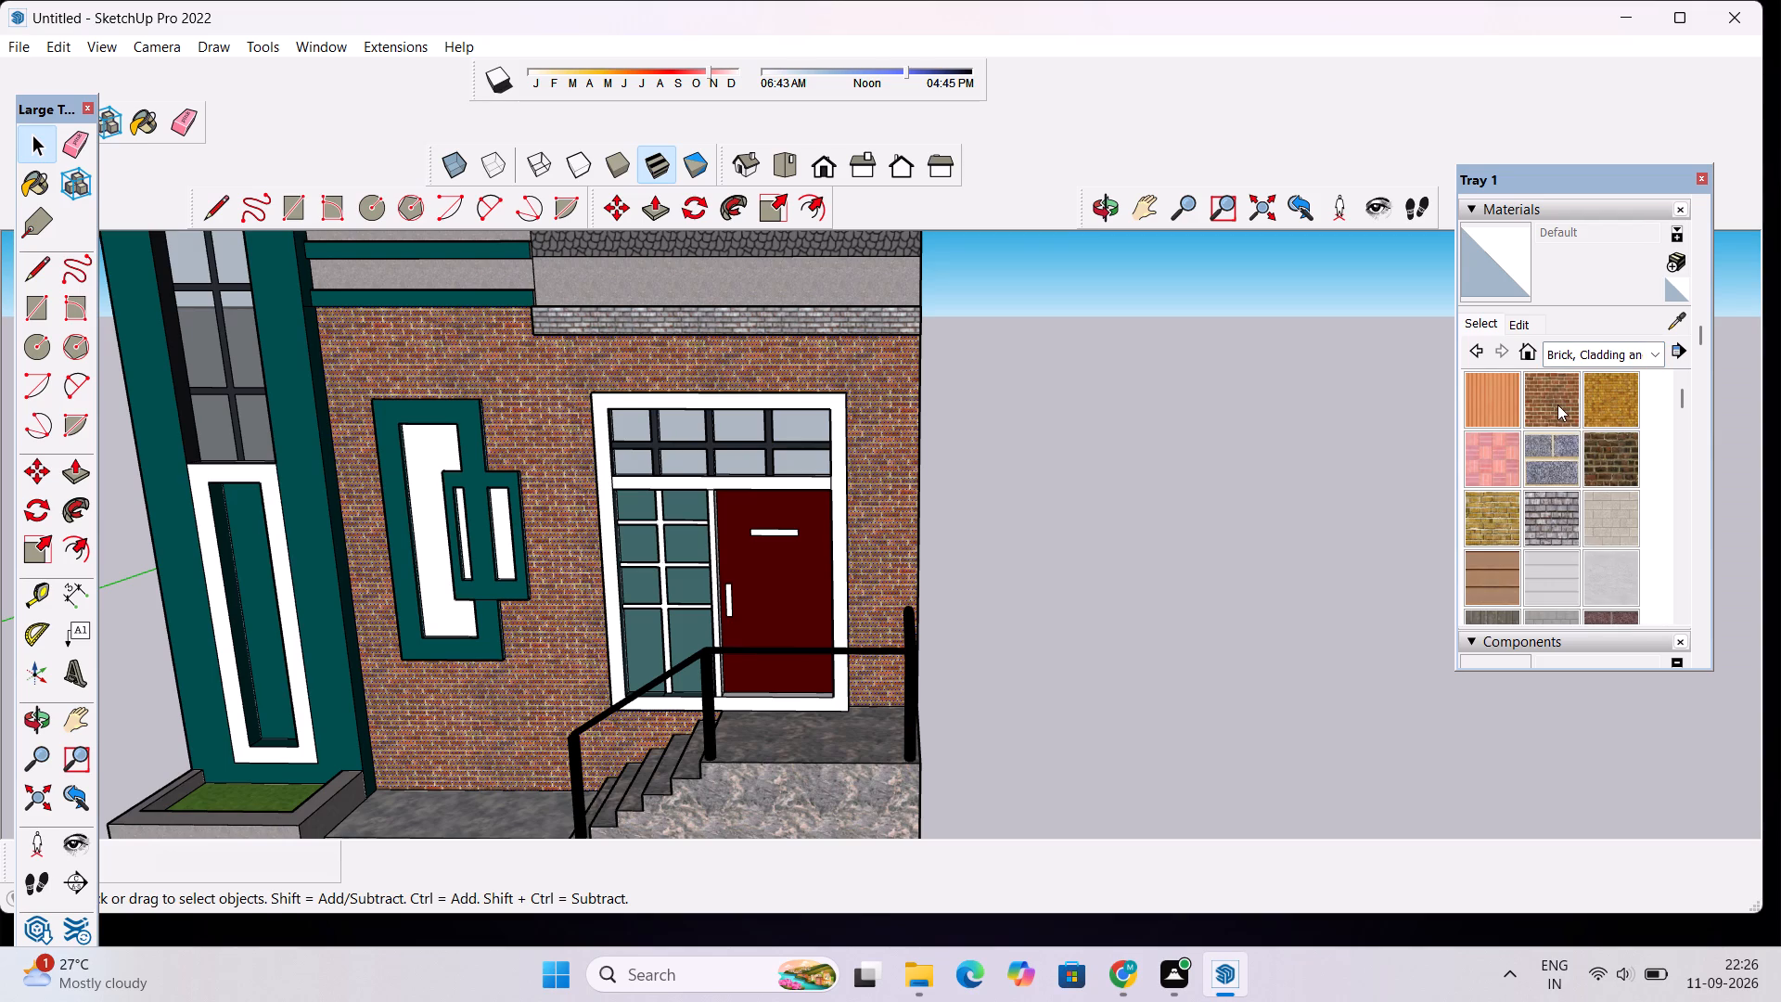
left_click(1557, 405)
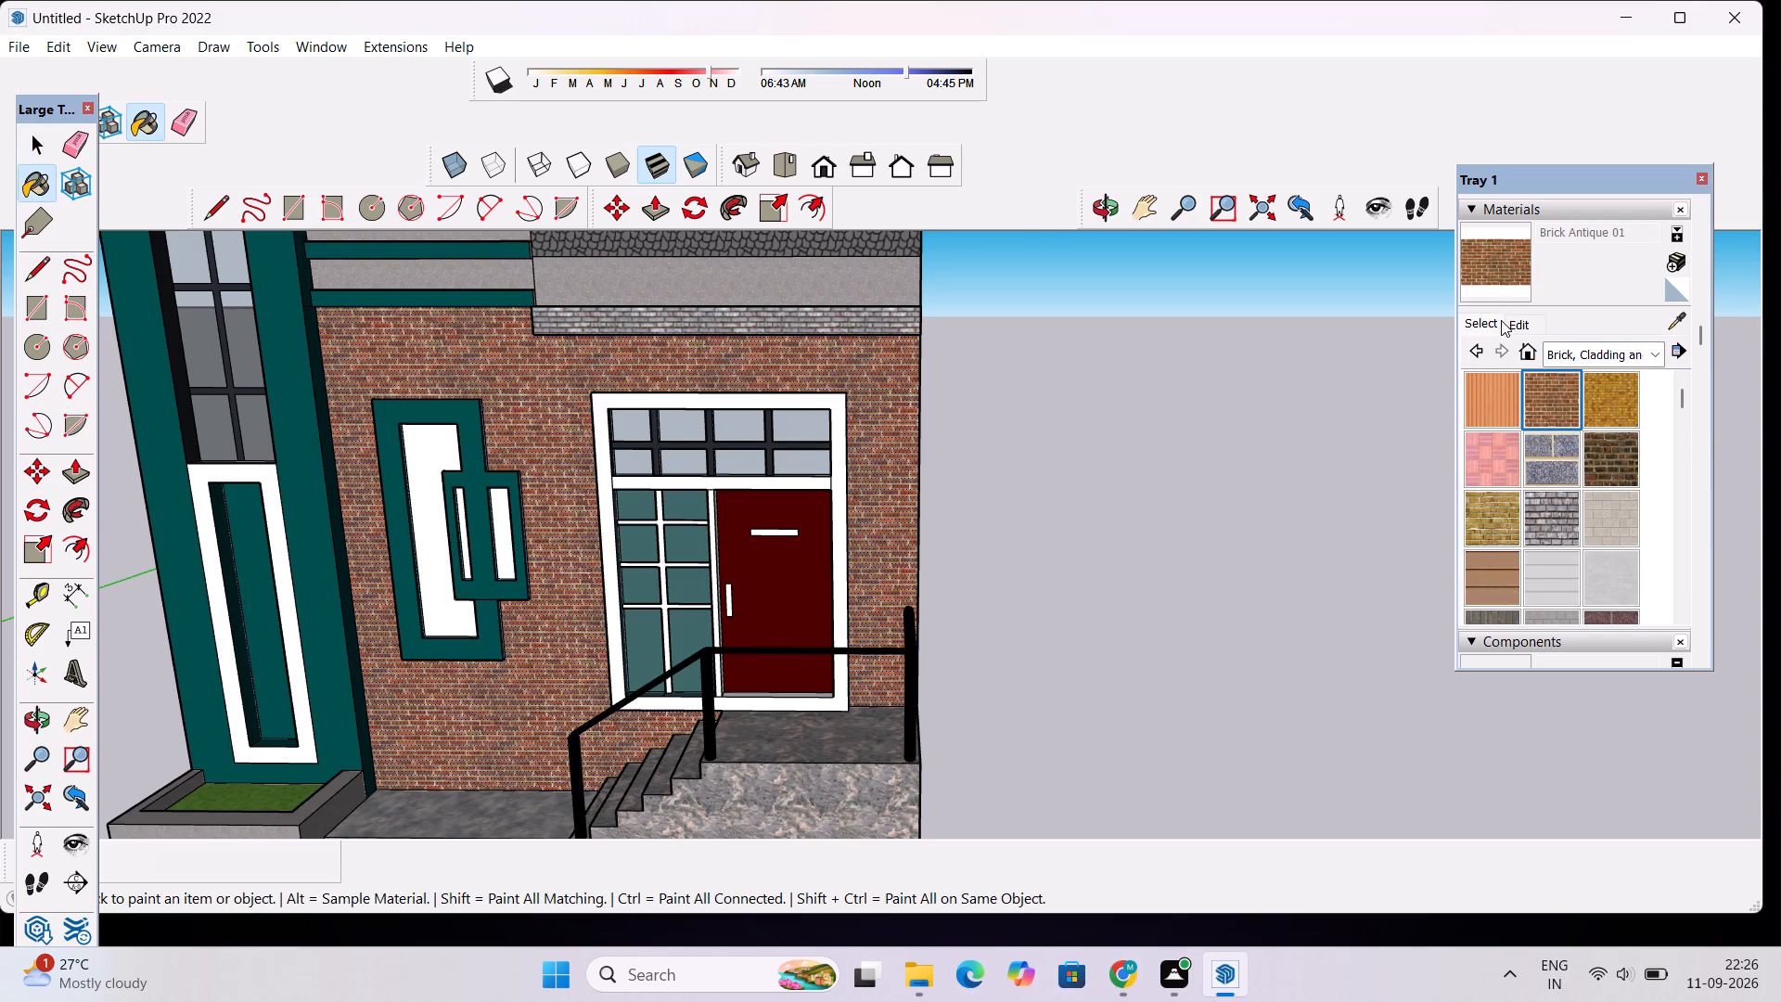
left_click(1515, 322)
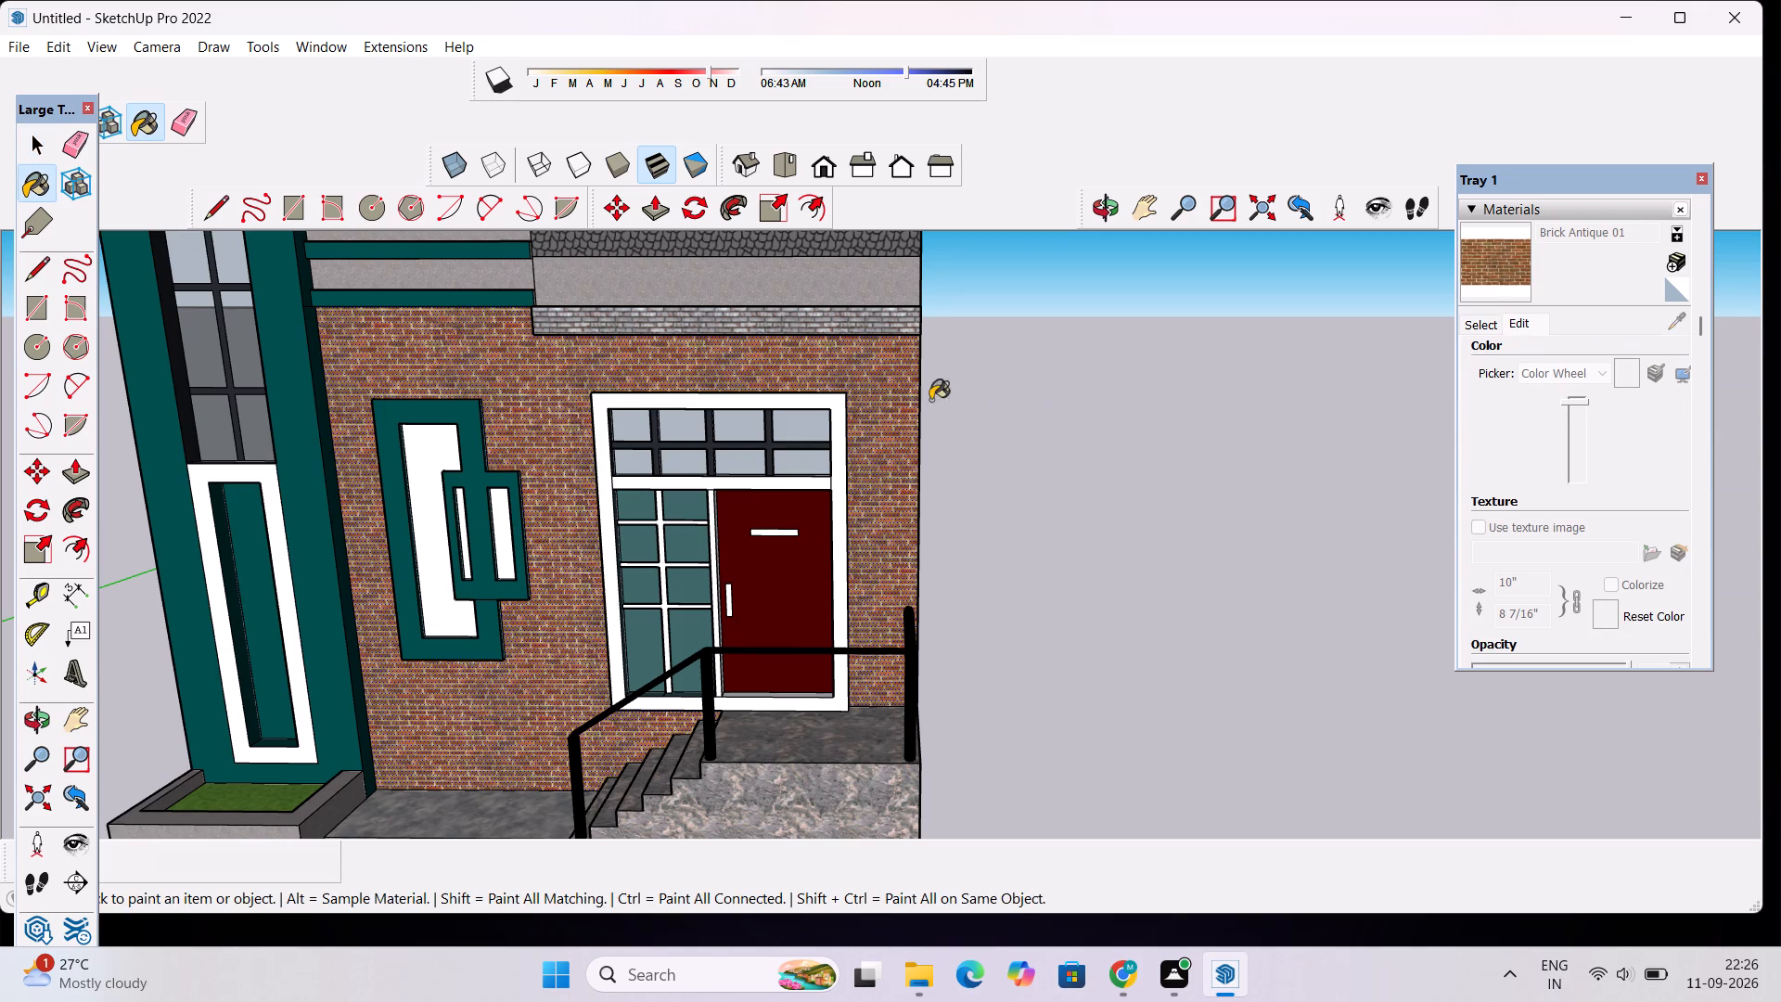
left_click(910, 409)
key("space")
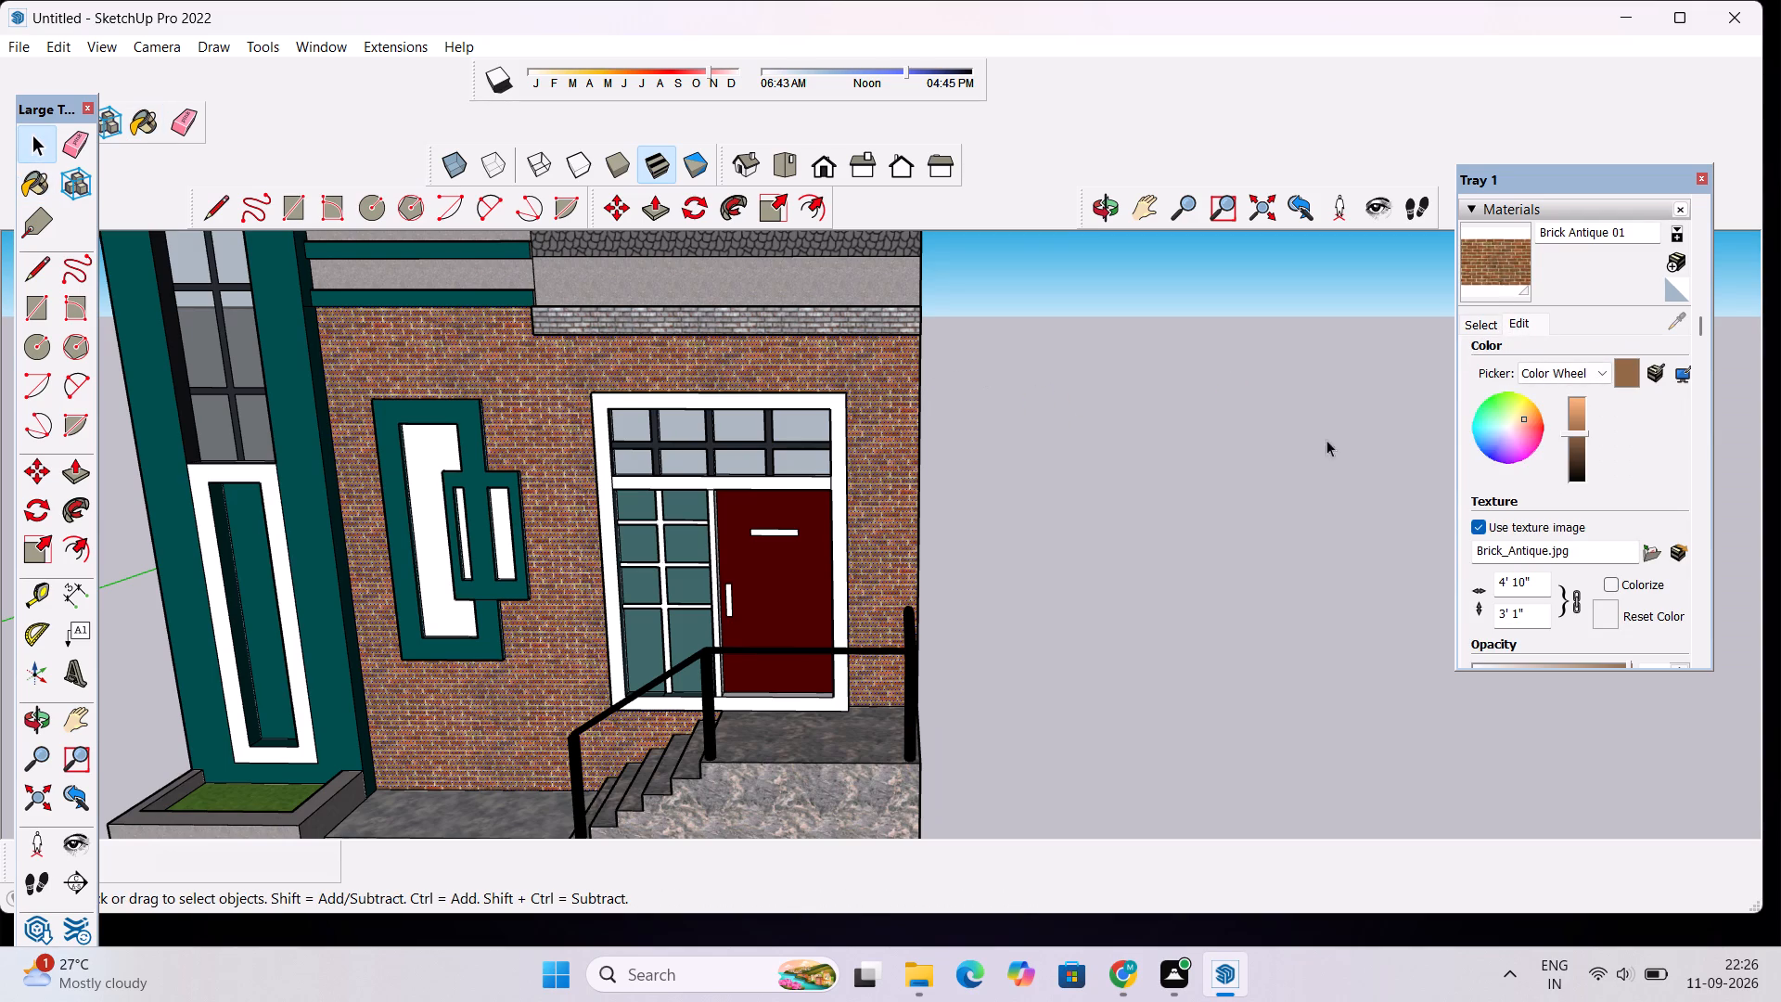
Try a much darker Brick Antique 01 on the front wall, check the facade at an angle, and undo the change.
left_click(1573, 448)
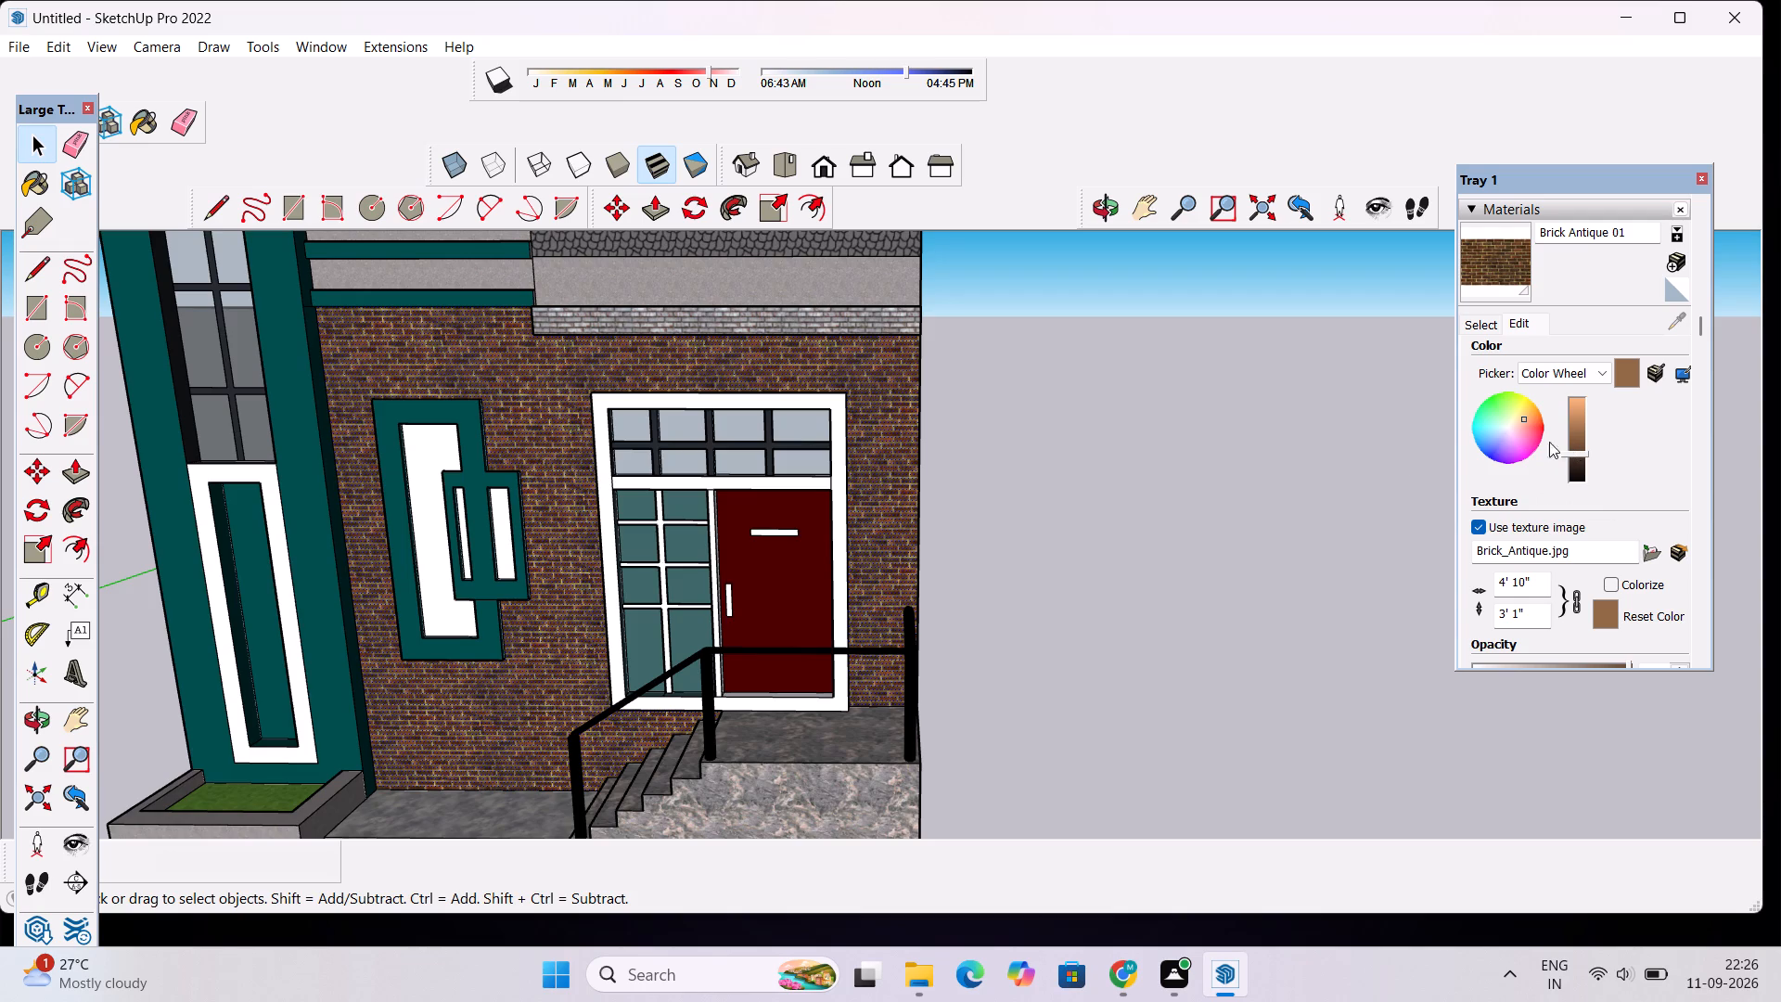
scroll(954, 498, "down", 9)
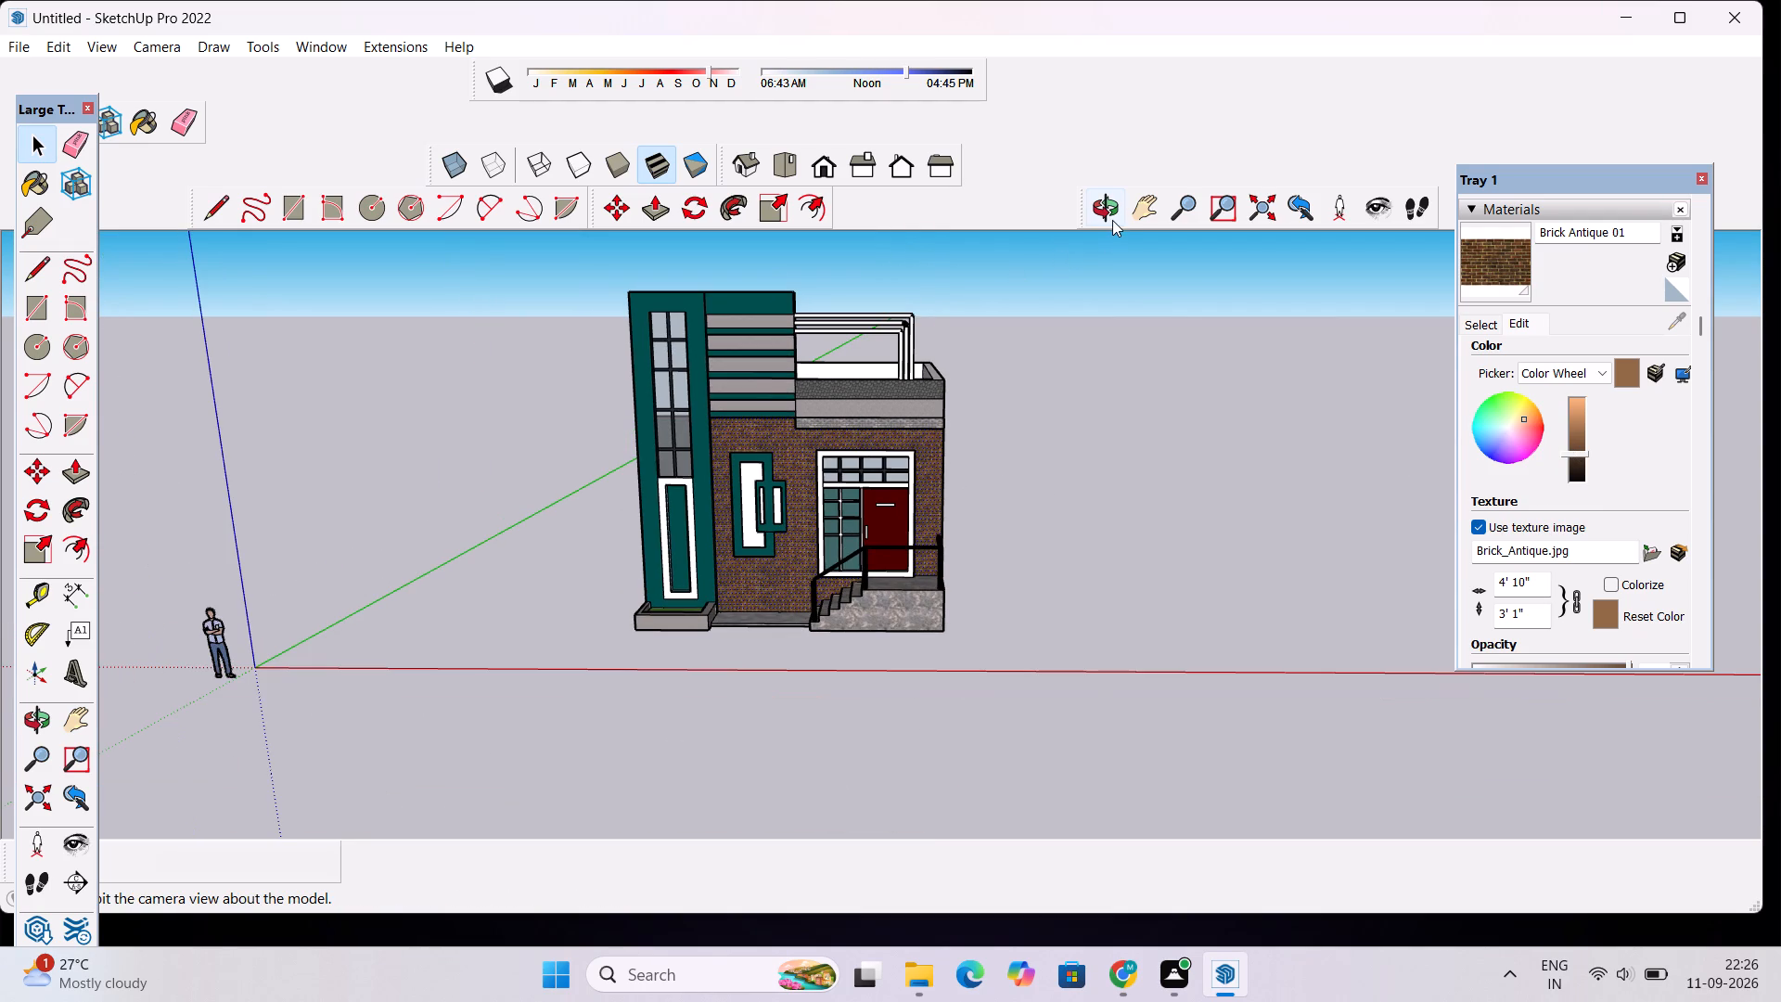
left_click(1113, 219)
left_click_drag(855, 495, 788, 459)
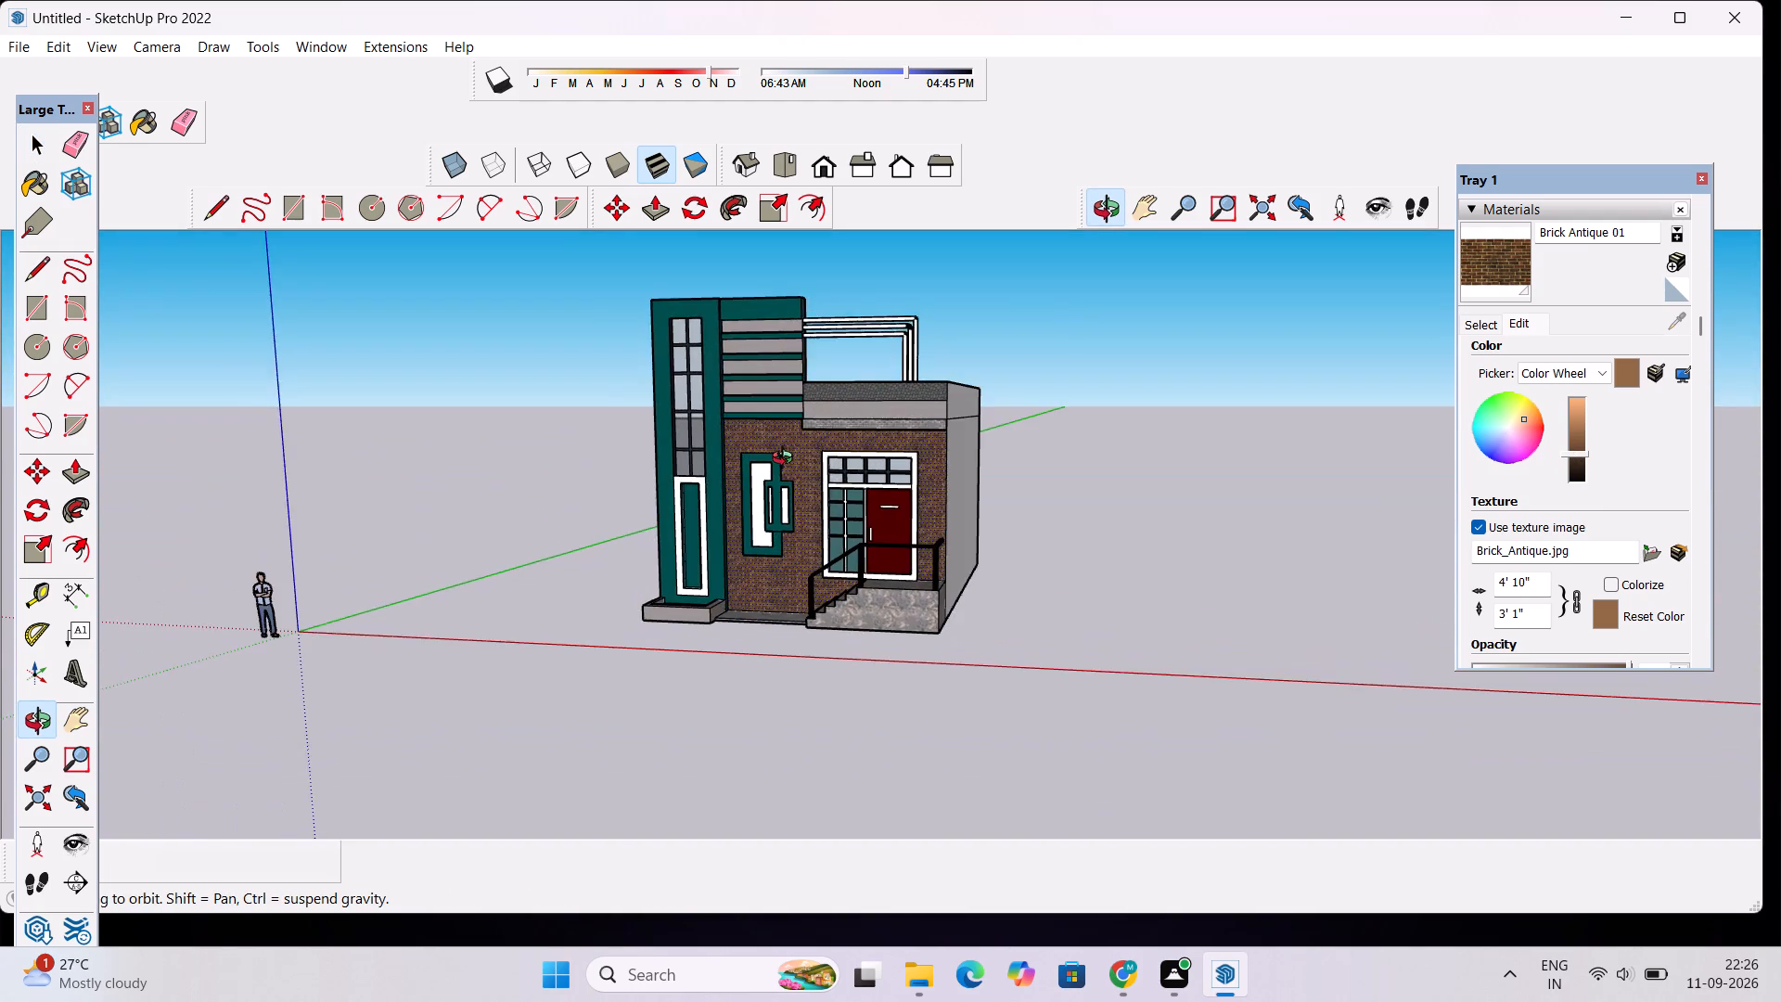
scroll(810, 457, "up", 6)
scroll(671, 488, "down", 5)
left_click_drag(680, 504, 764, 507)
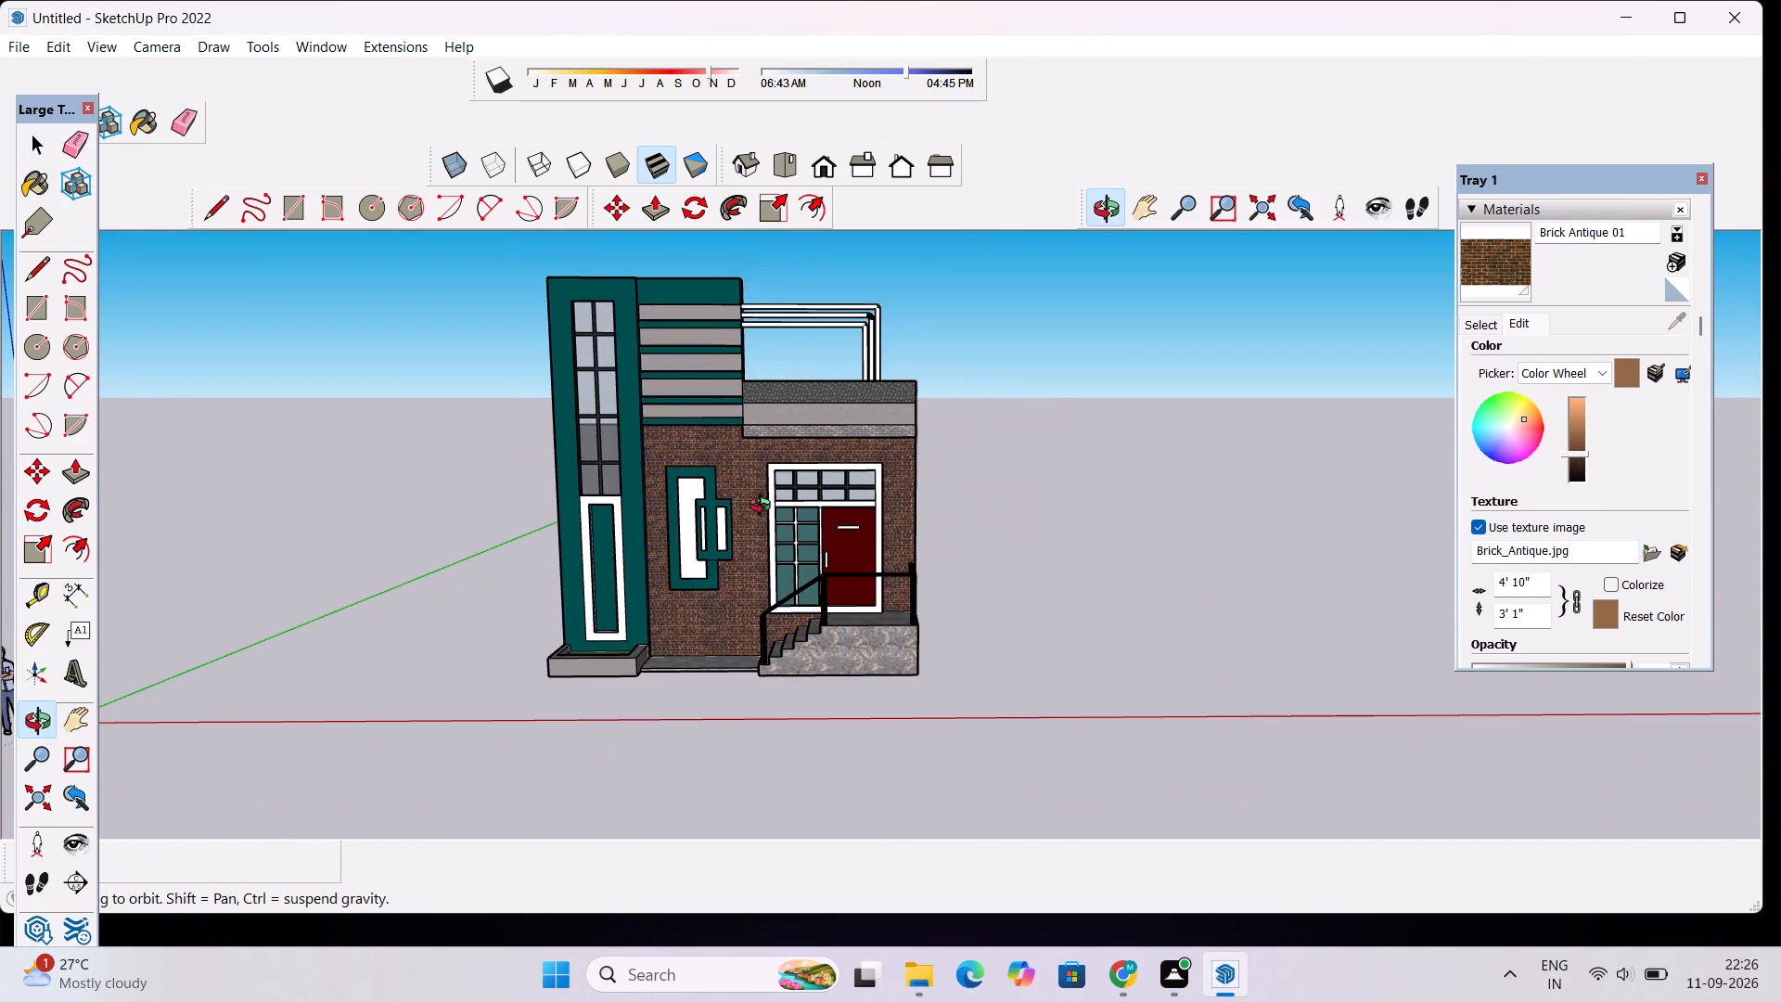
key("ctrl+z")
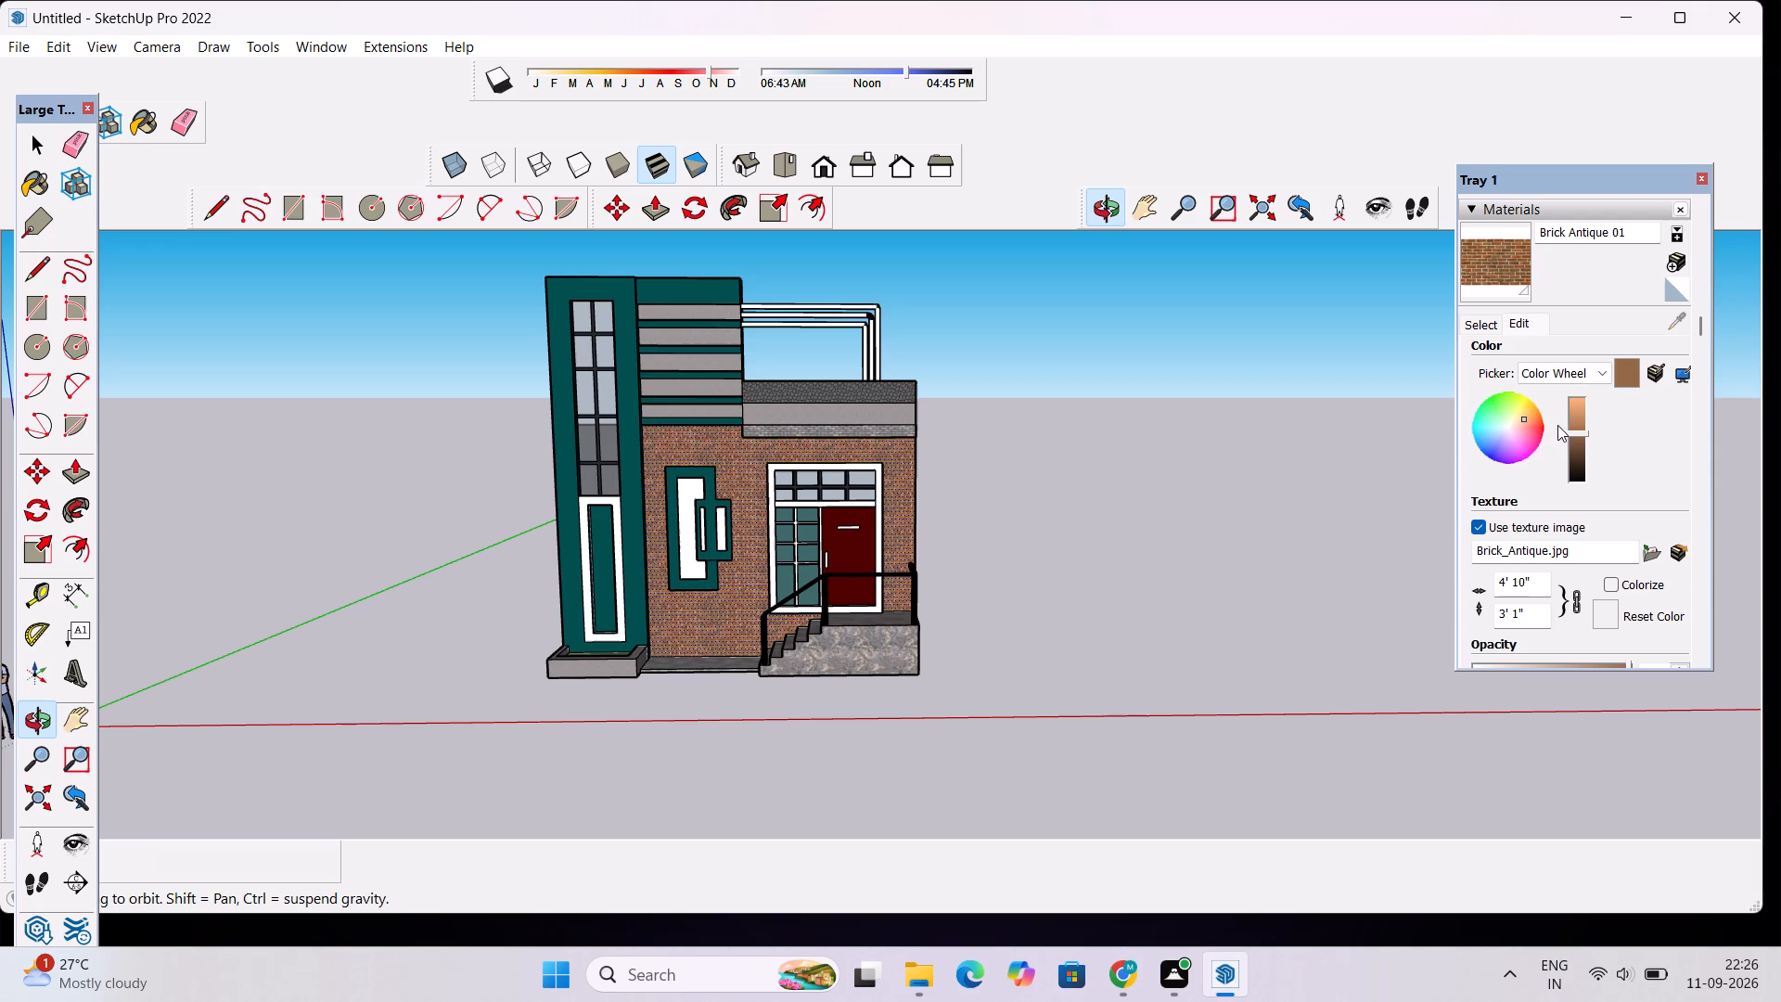
Adjust the brightness of Brick Antique 01 on the front wall to a slightly darker brown.
left_click(1570, 414)
left_click(1576, 405)
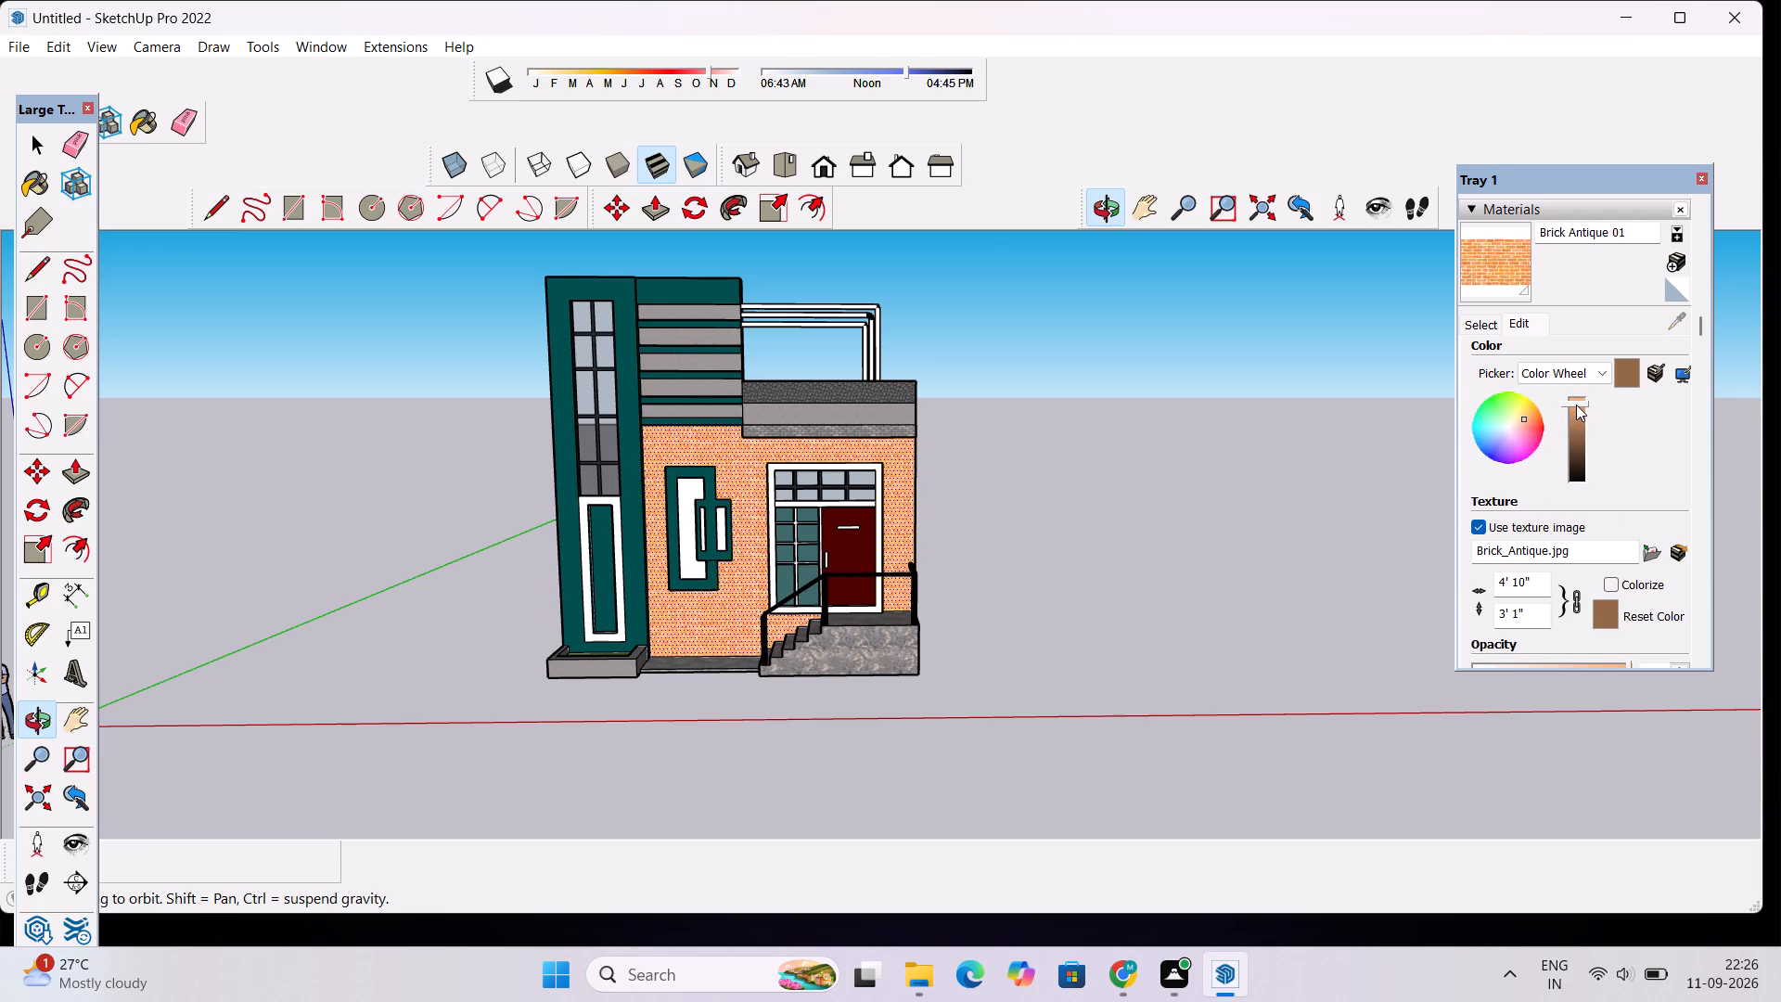
left_click(1576, 422)
left_click(1576, 428)
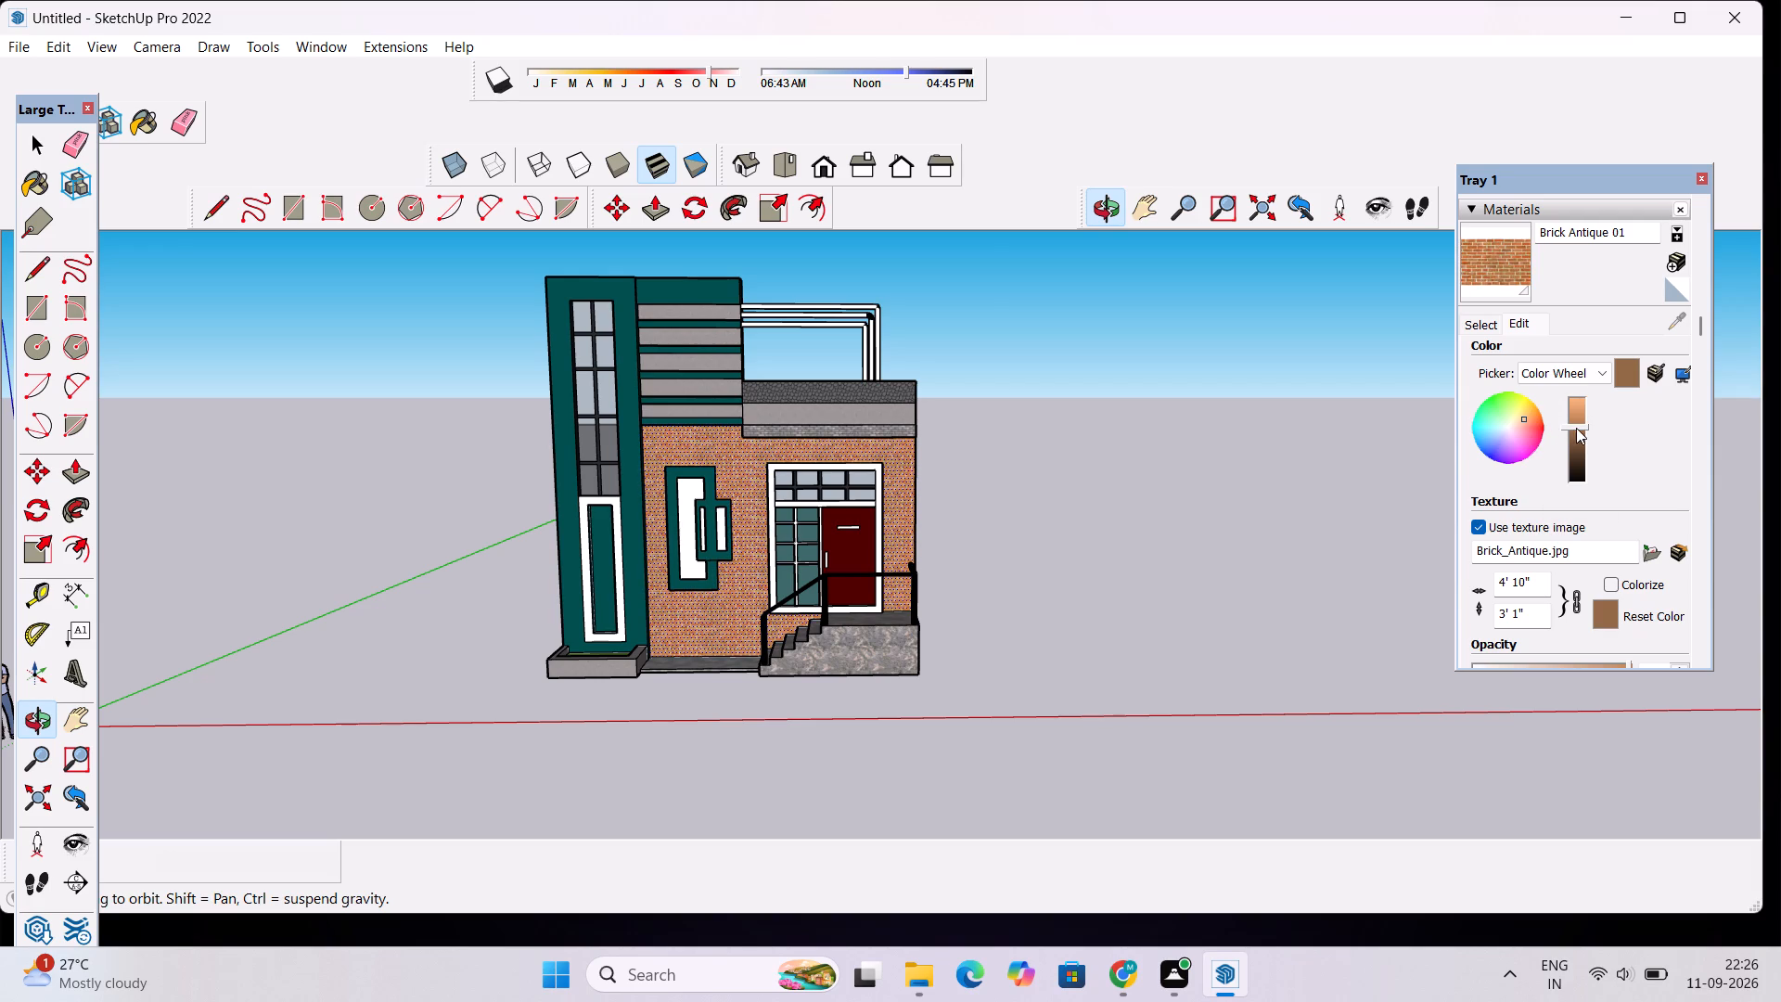
left_click(1575, 432)
scroll(1573, 434, "down", 4)
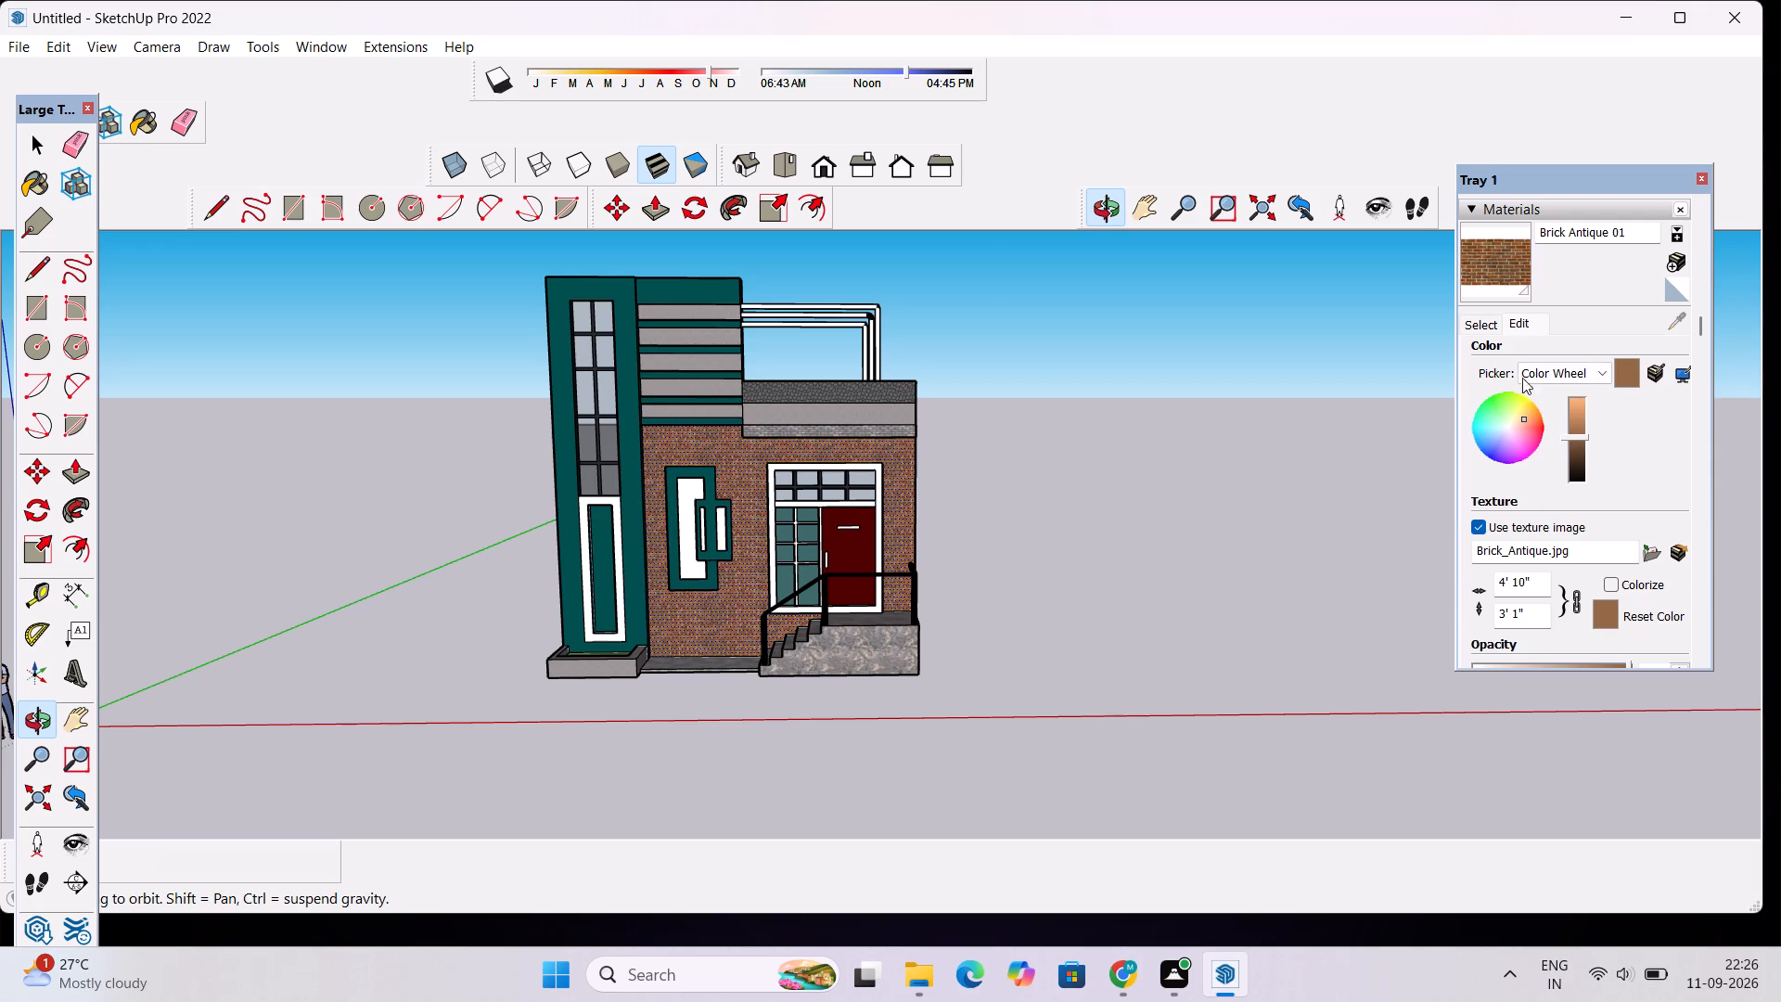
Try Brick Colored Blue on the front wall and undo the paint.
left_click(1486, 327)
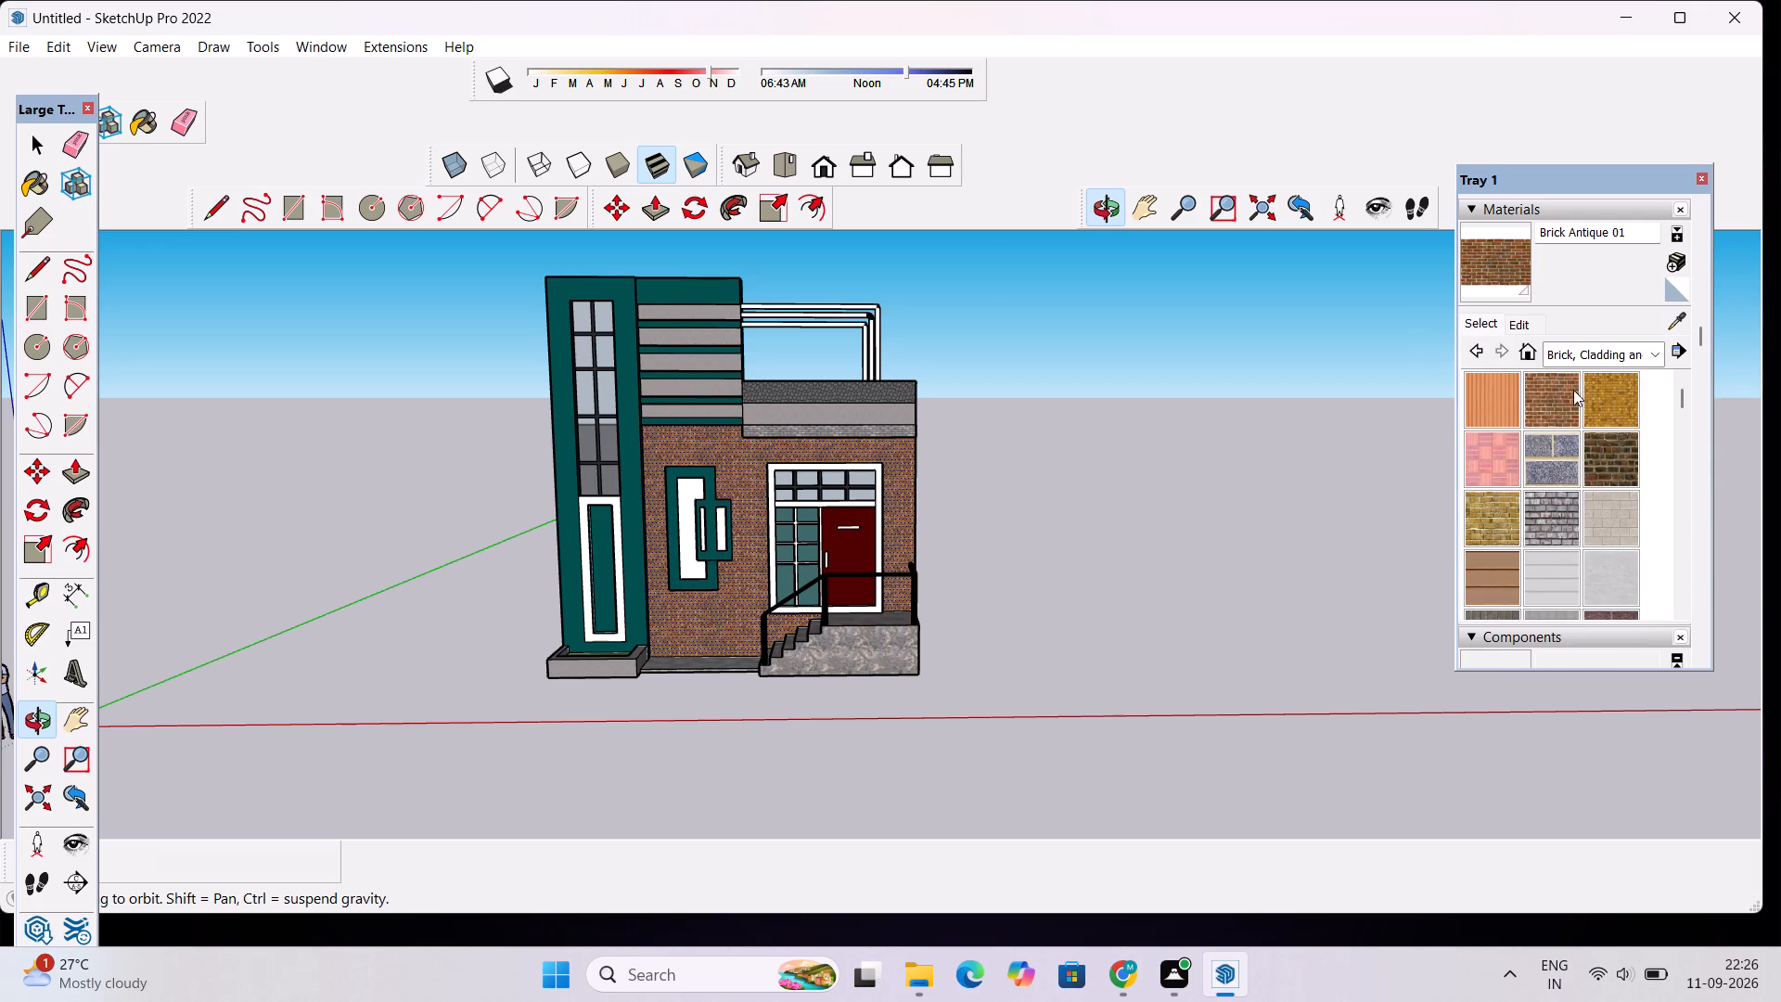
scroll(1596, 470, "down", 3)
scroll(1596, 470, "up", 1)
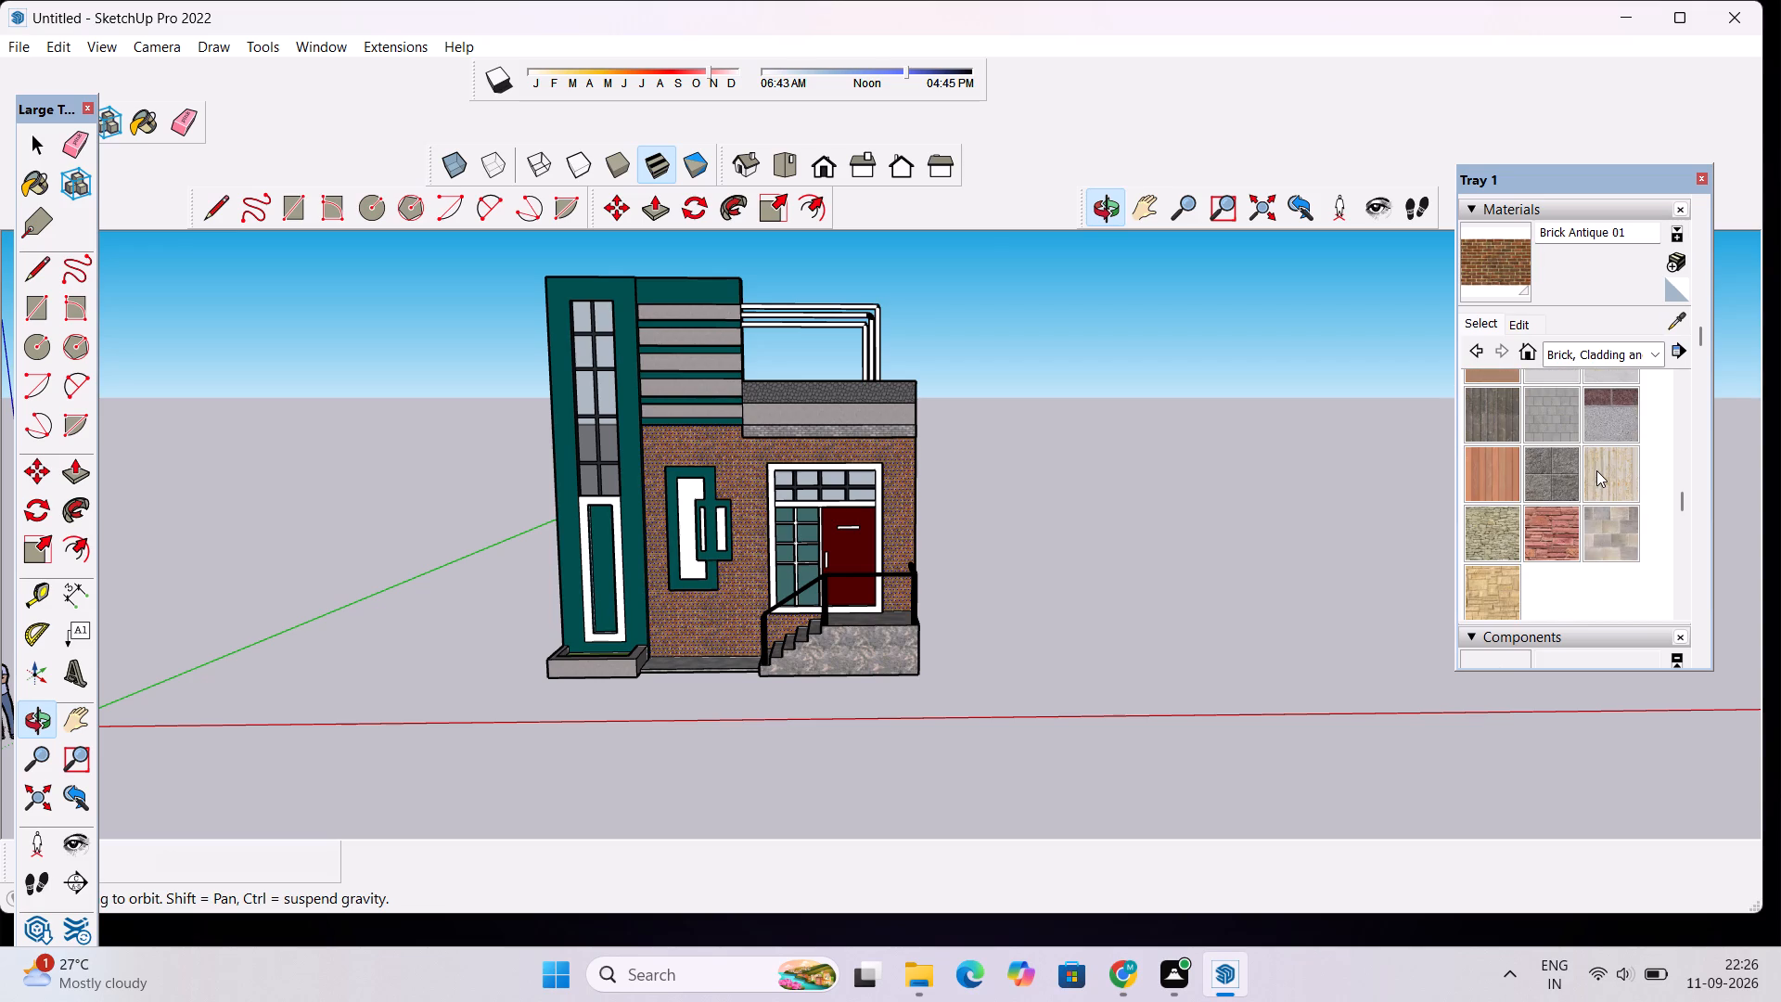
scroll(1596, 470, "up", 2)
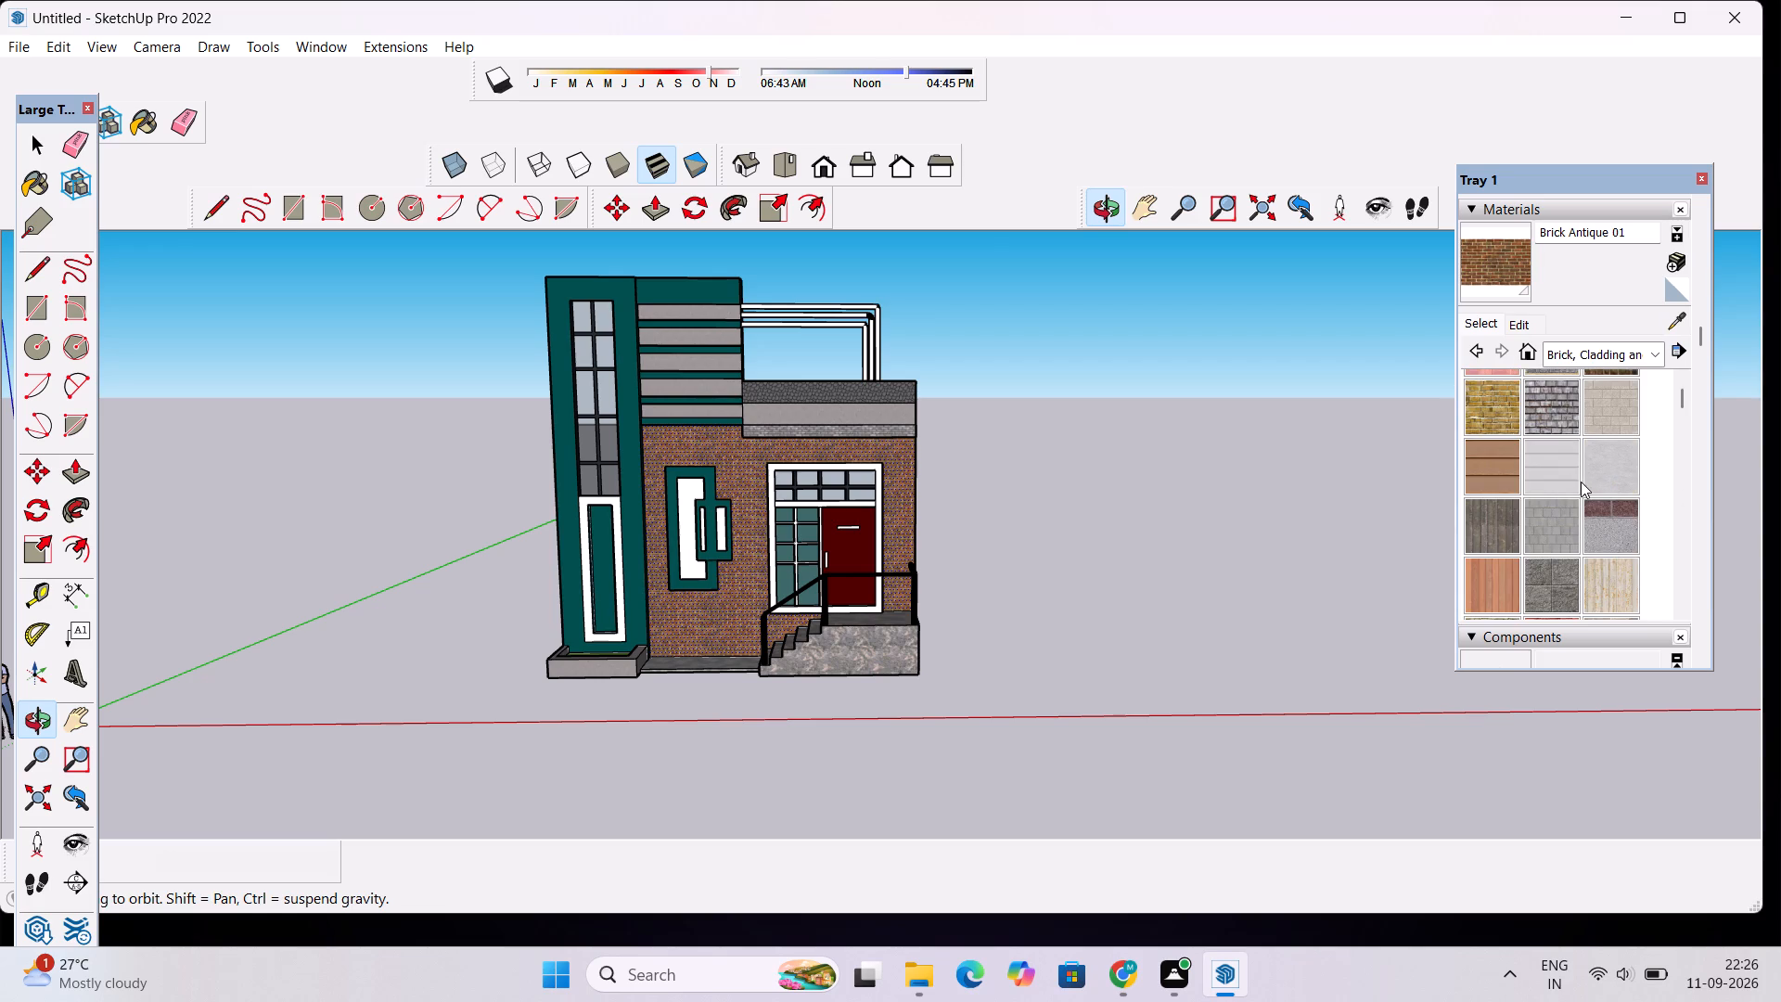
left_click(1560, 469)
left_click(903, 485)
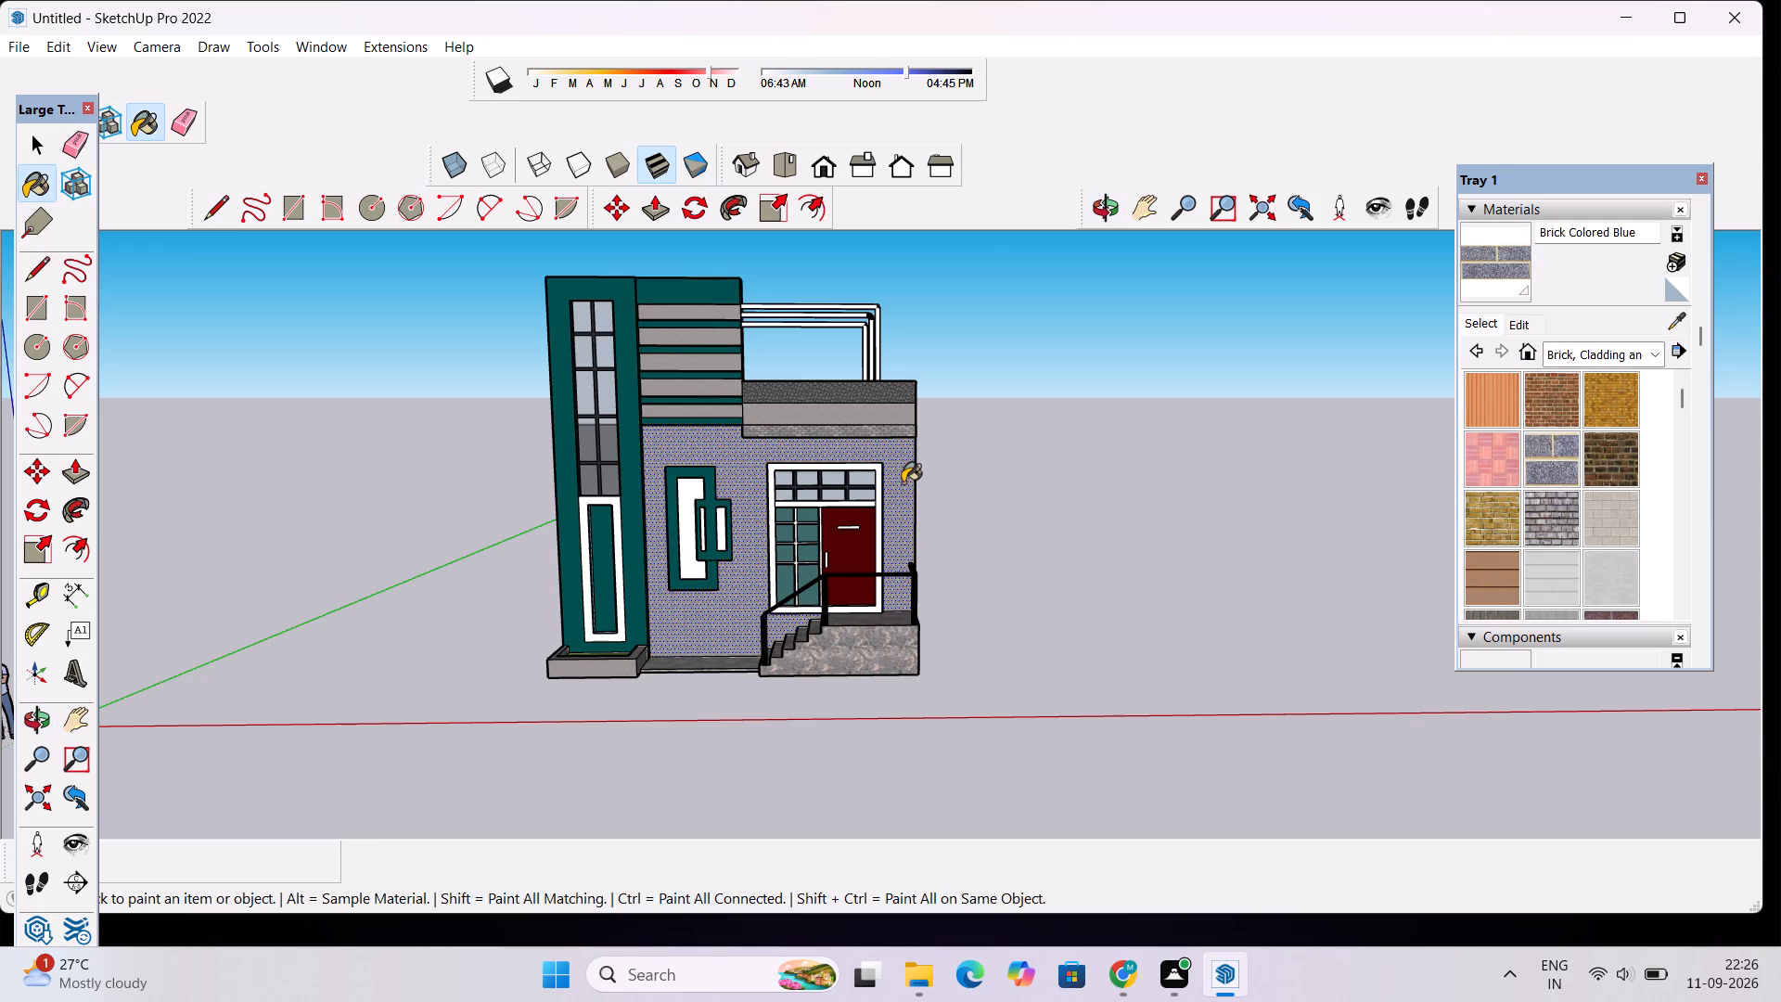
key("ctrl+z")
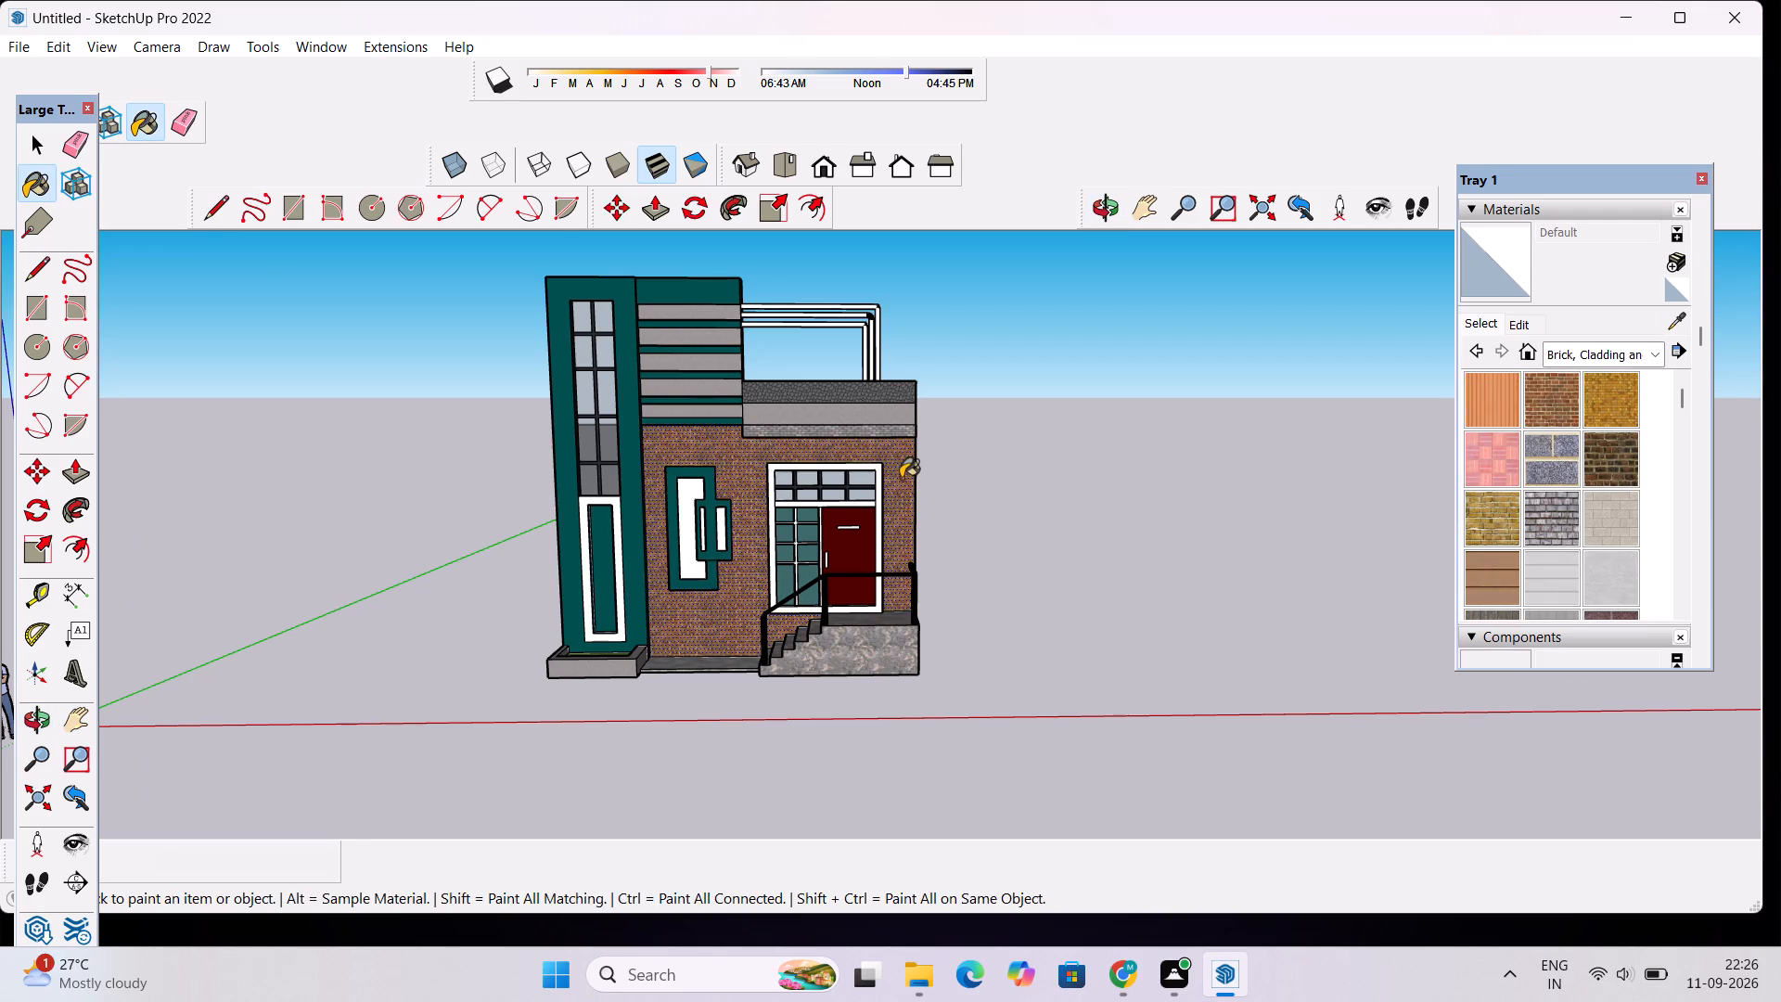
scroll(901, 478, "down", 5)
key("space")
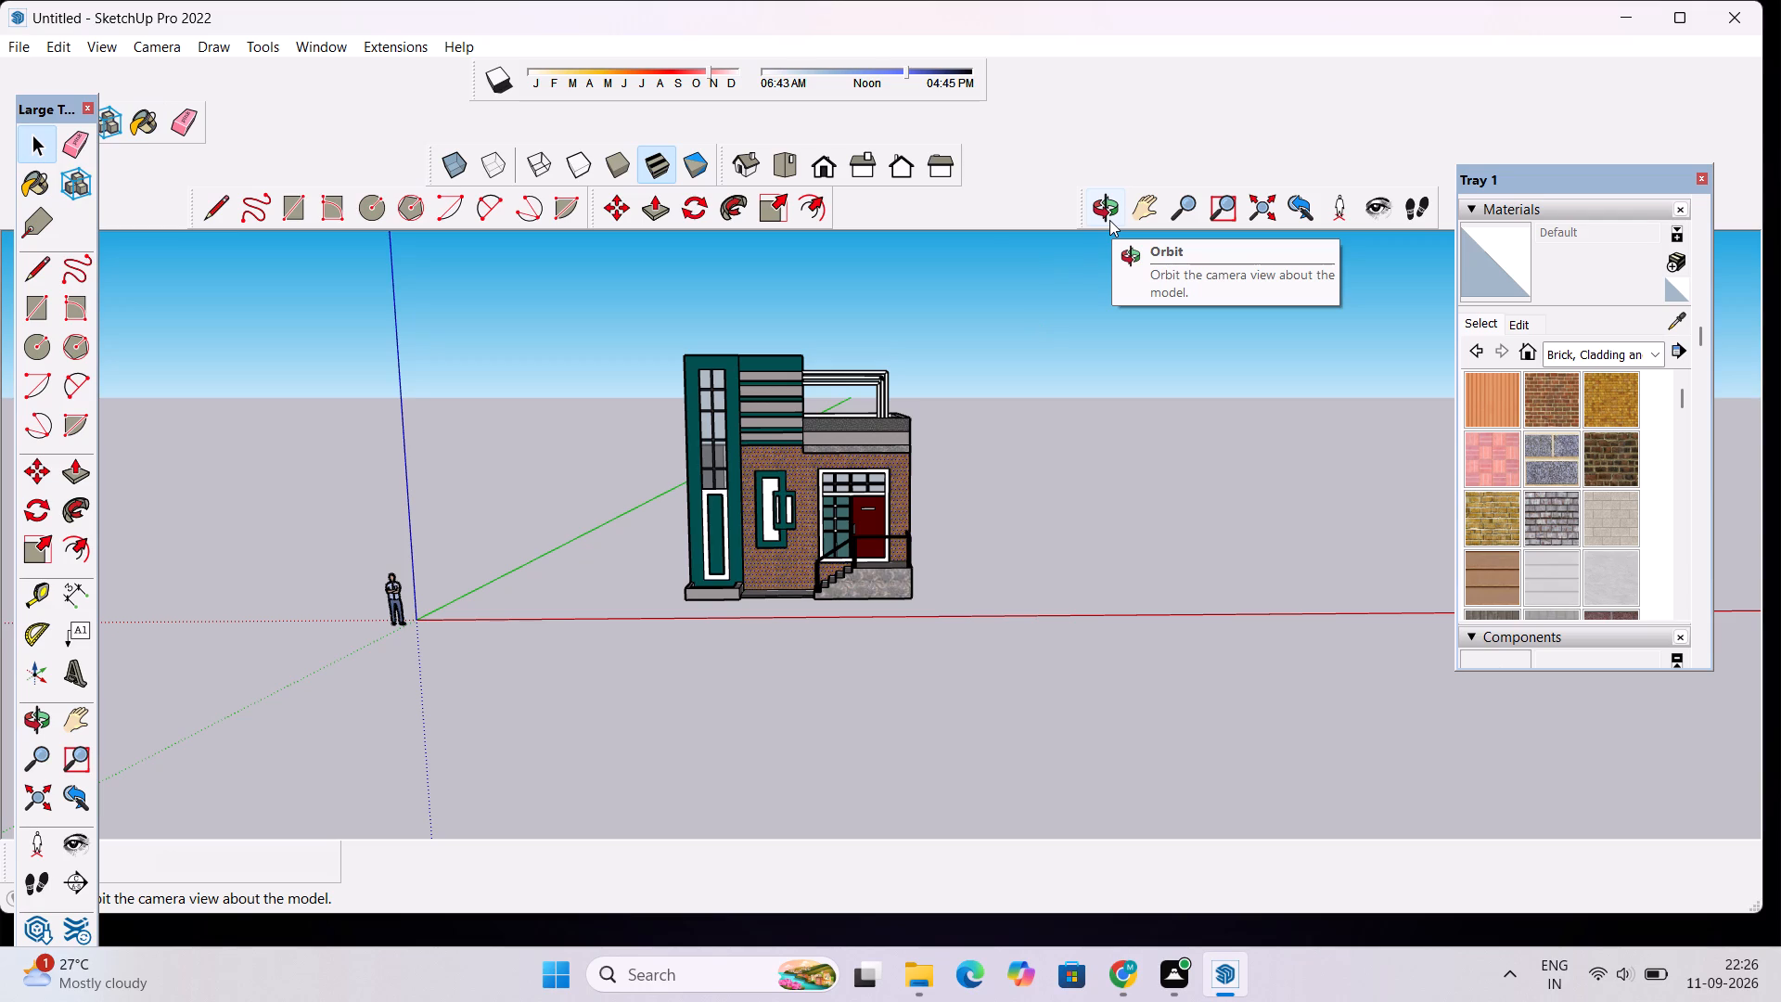
Examine the painted front facade from near and far and from both front corners.
scroll(984, 190, "down", 3)
left_click(1108, 212)
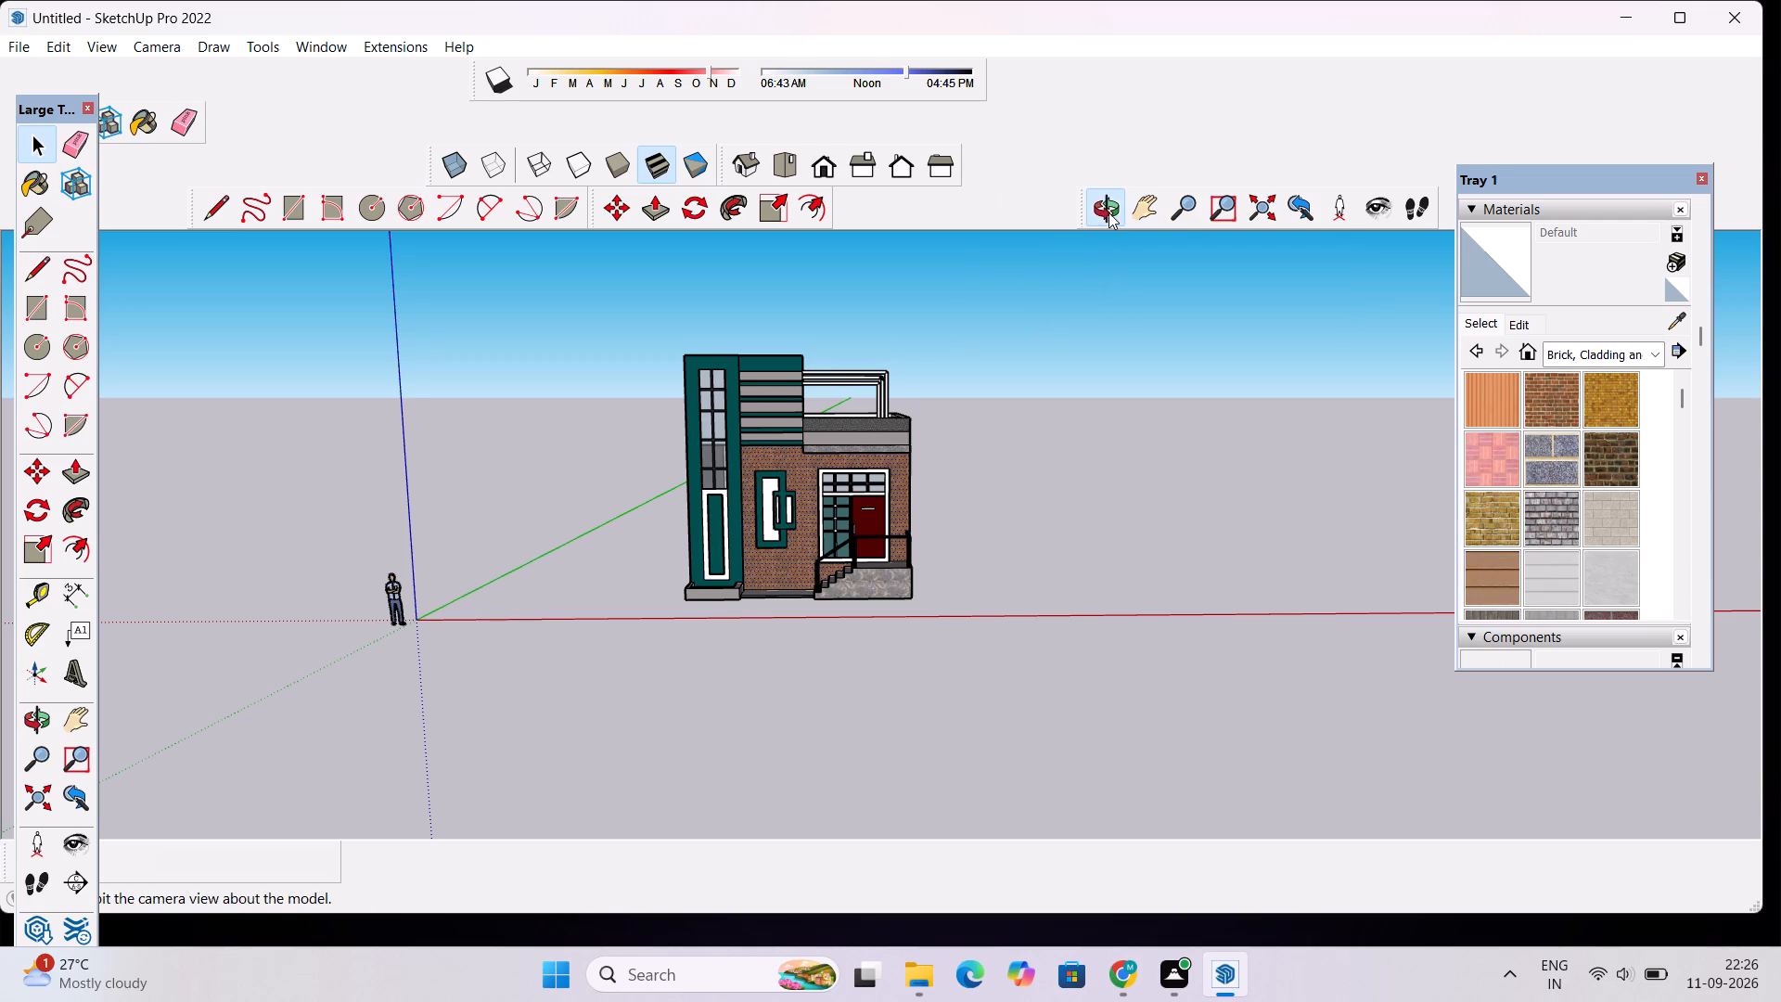
left_click_drag(752, 496, 820, 499)
scroll(820, 504, "up", 1)
scroll(820, 504, "down", 4)
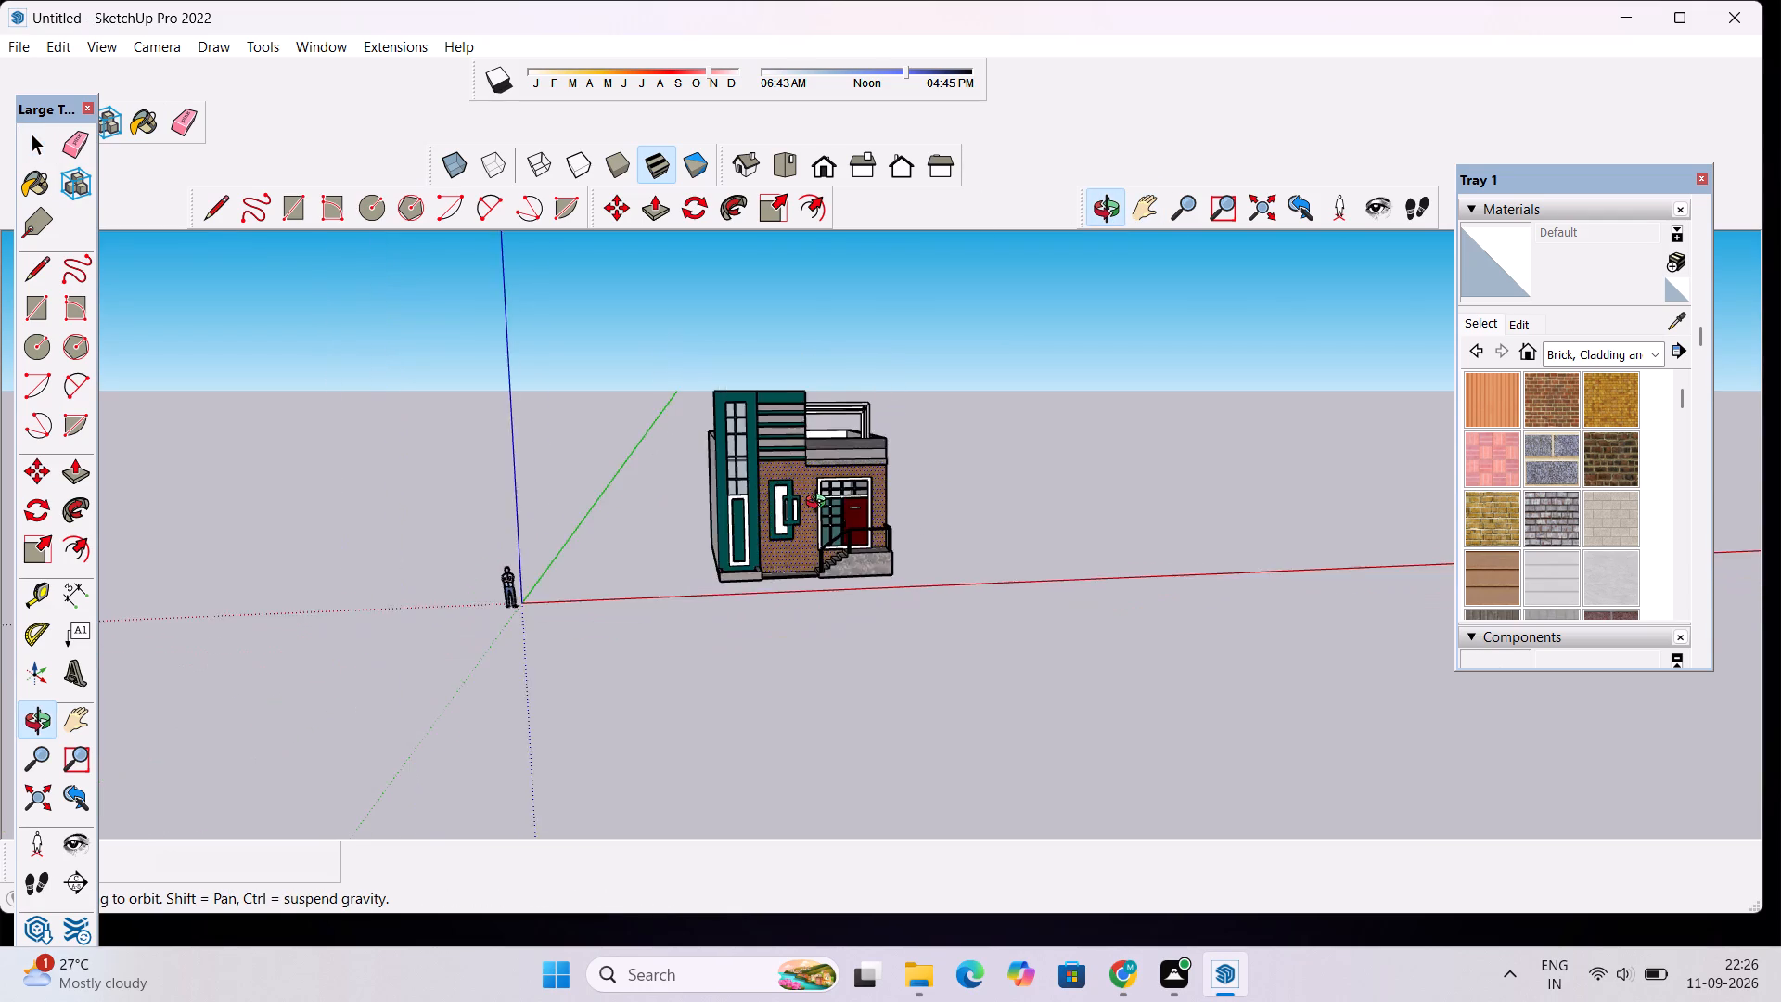
scroll(820, 504, "down", 1)
left_click_drag(884, 496, 774, 500)
scroll(793, 479, "up", 9)
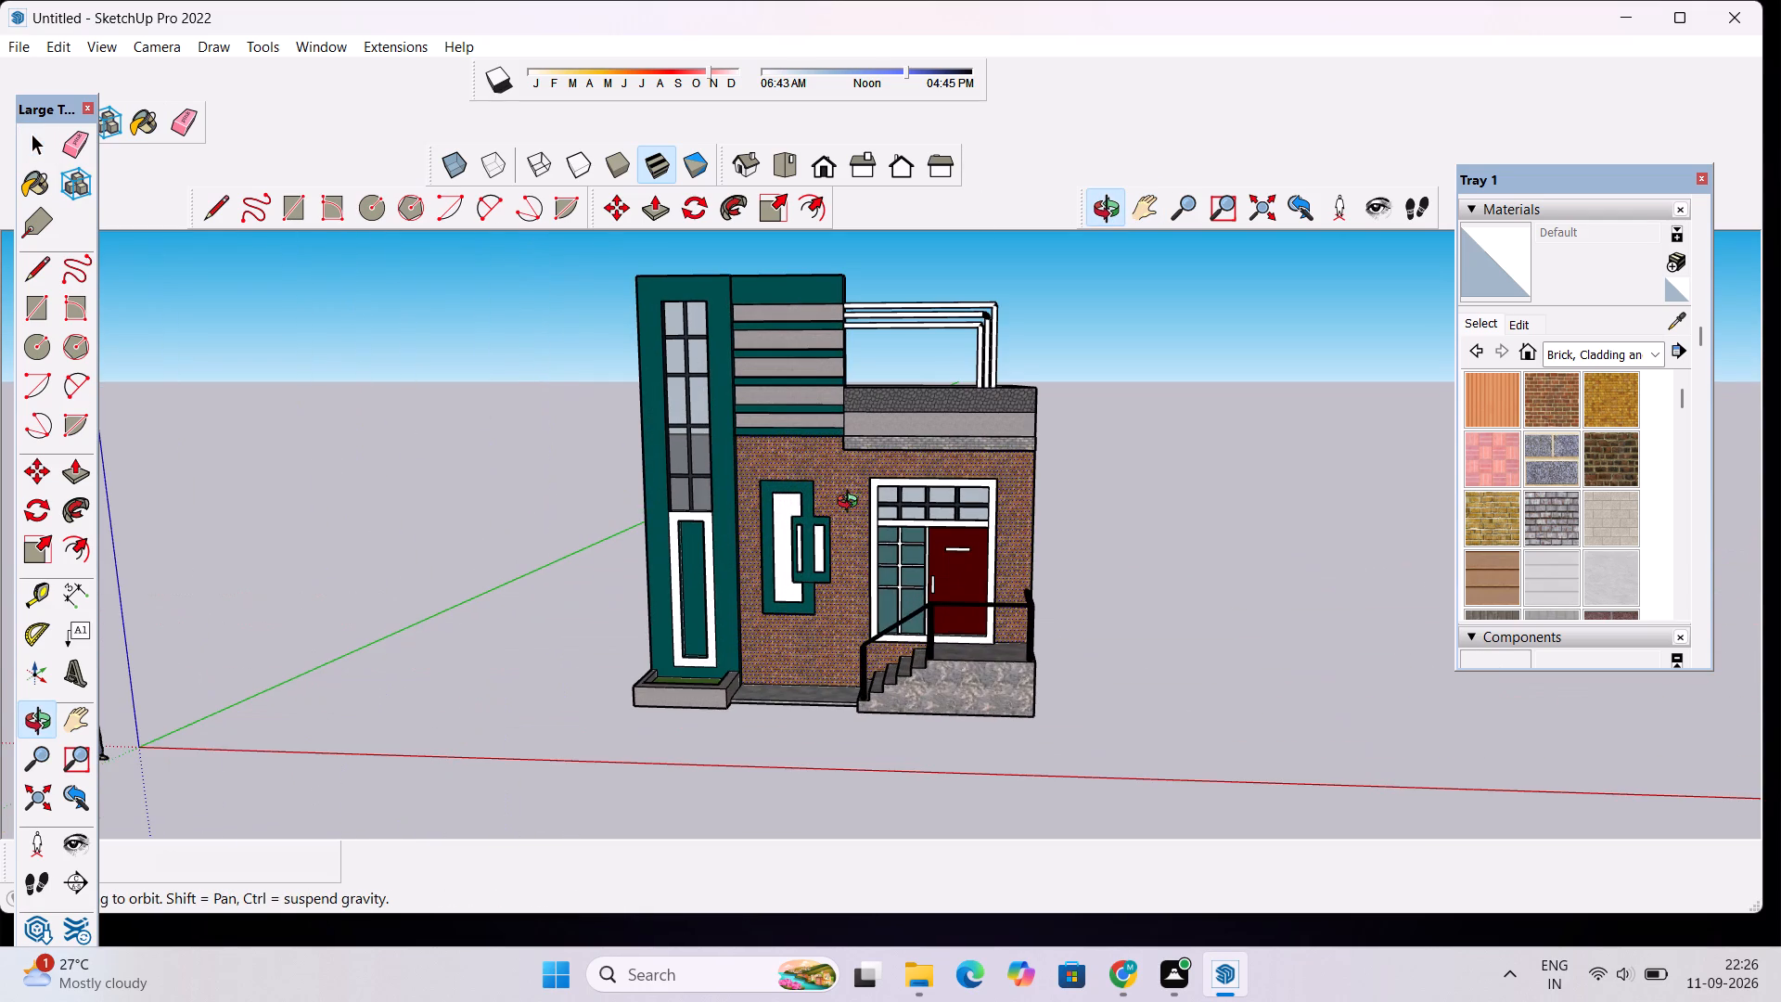
scroll(852, 469, "down", 5)
scroll(931, 505, "up", 5)
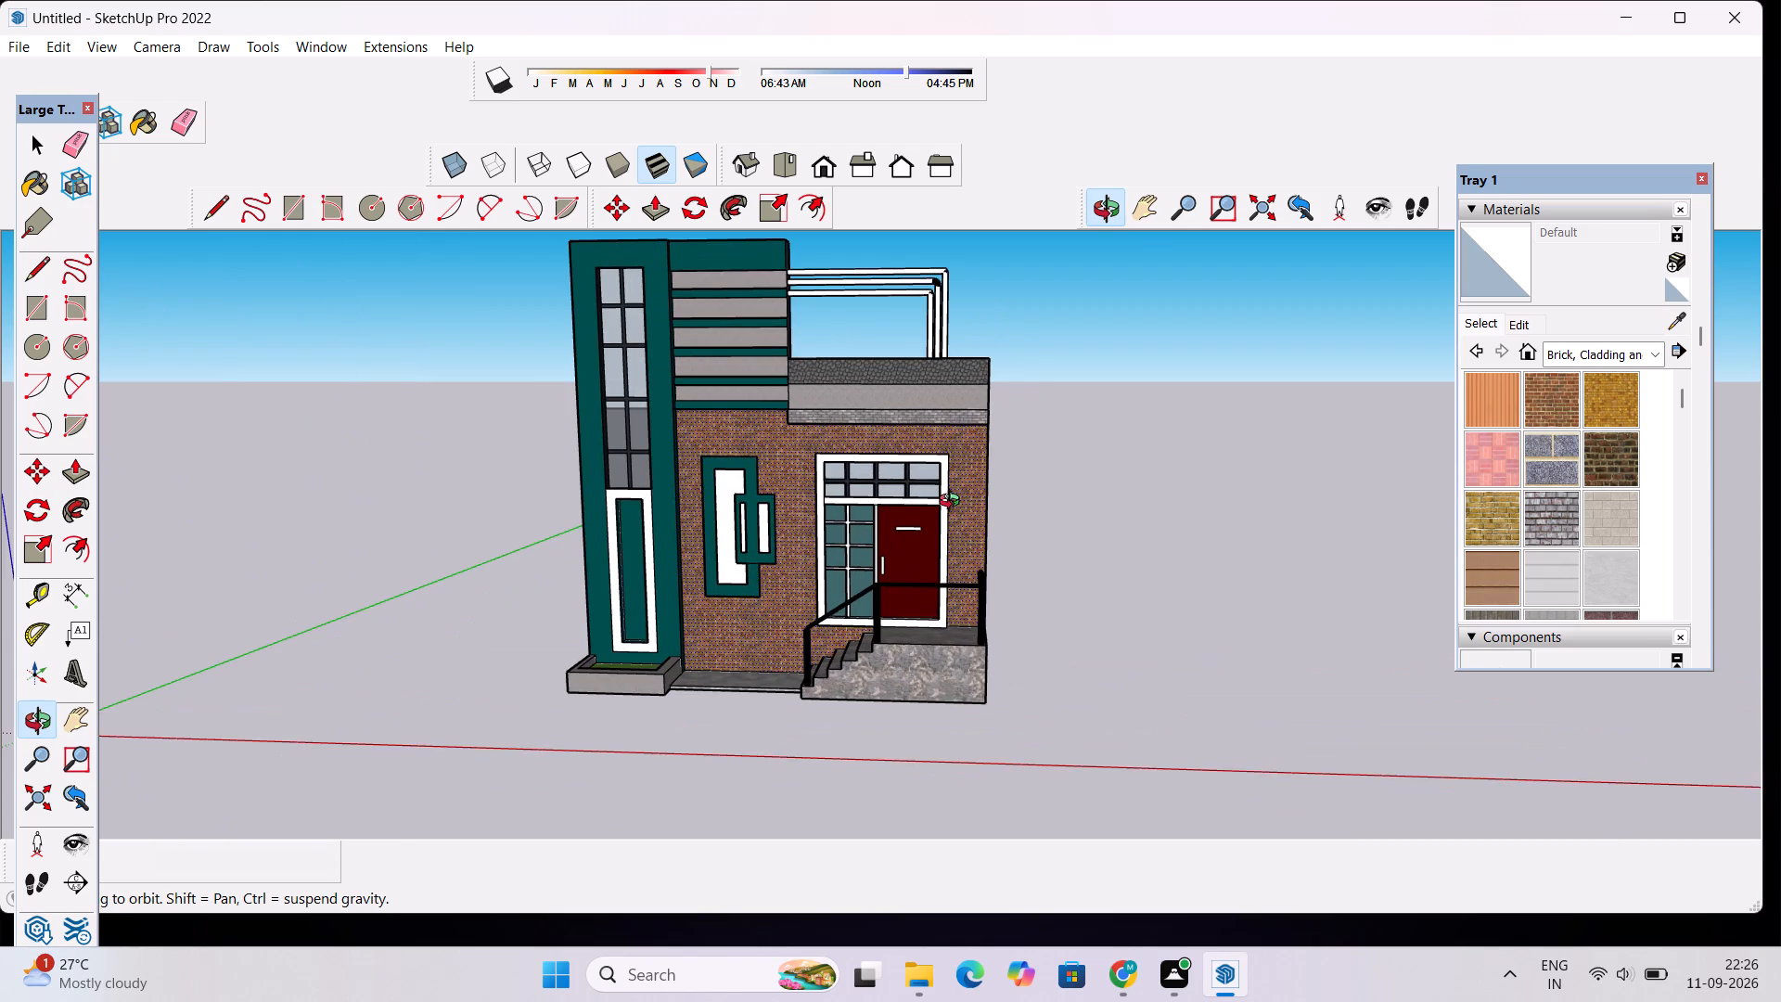
left_click_drag(954, 503, 779, 529, "shift")
scroll(800, 512, "down", 5)
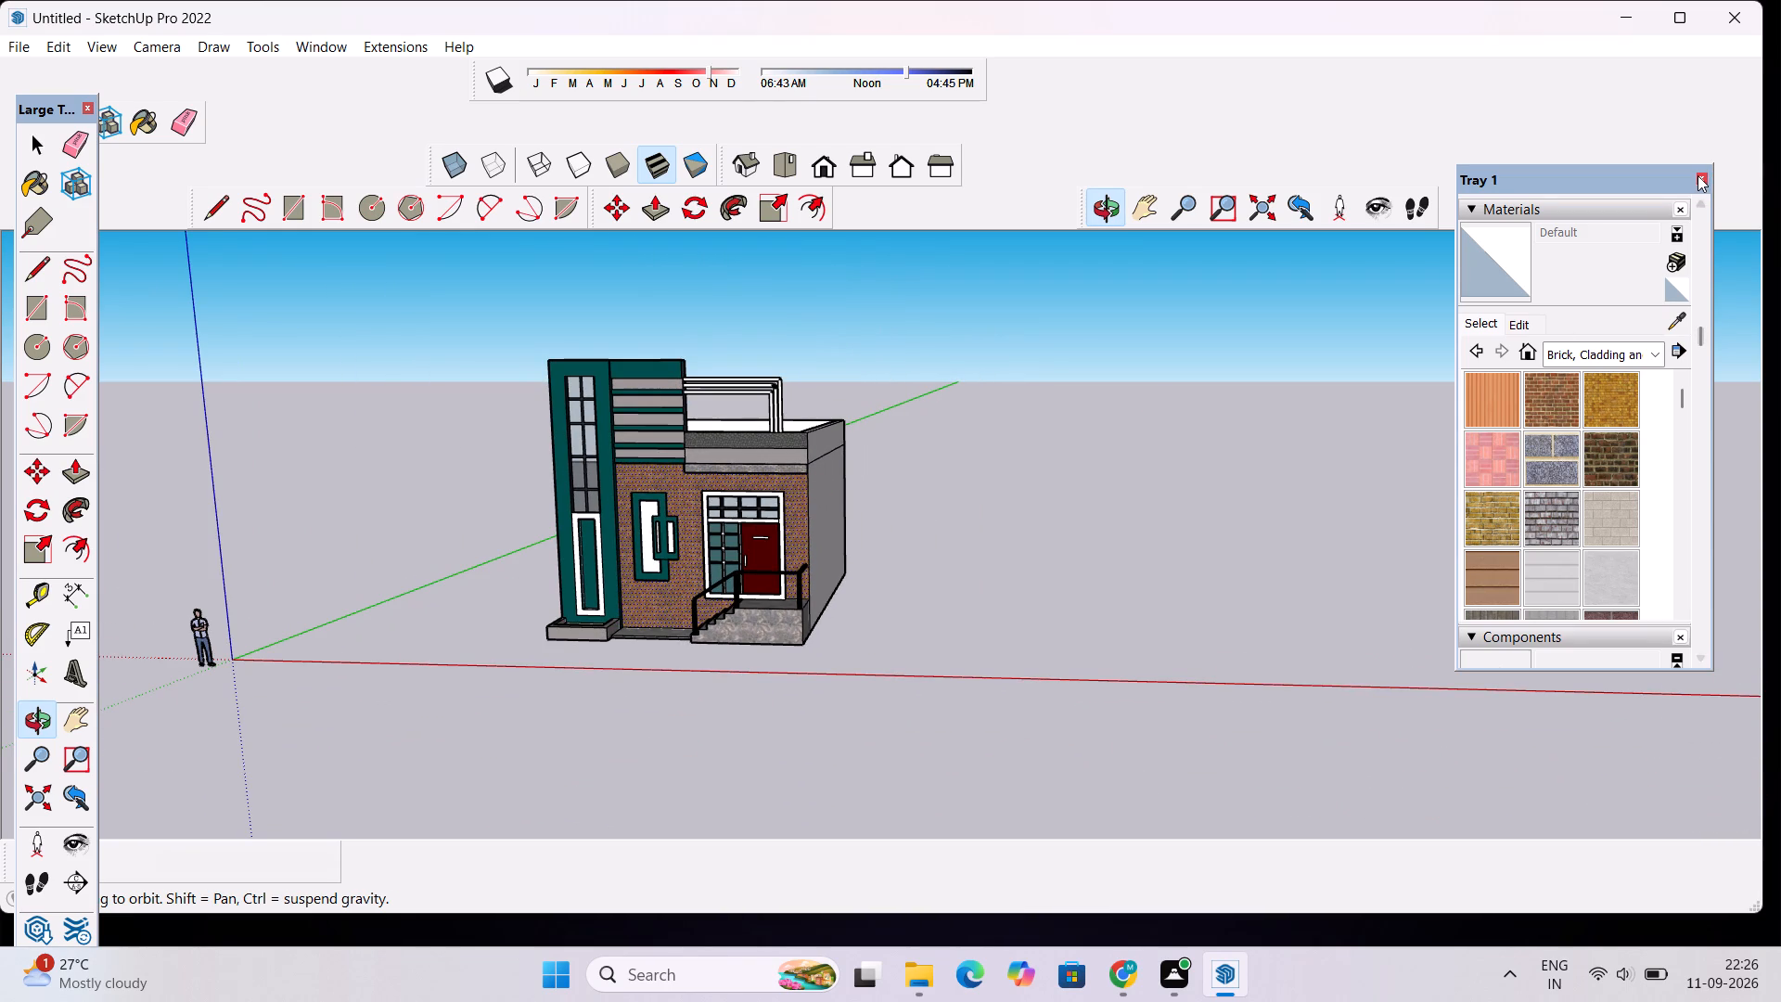
Close the materials tray.
left_click(1698, 176)
Examine the whole house from the front, below, the side and above, ending on a frontal view.
scroll(763, 466, "down", 4)
scroll(726, 504, "up", 4)
left_click_drag(678, 501, 776, 501)
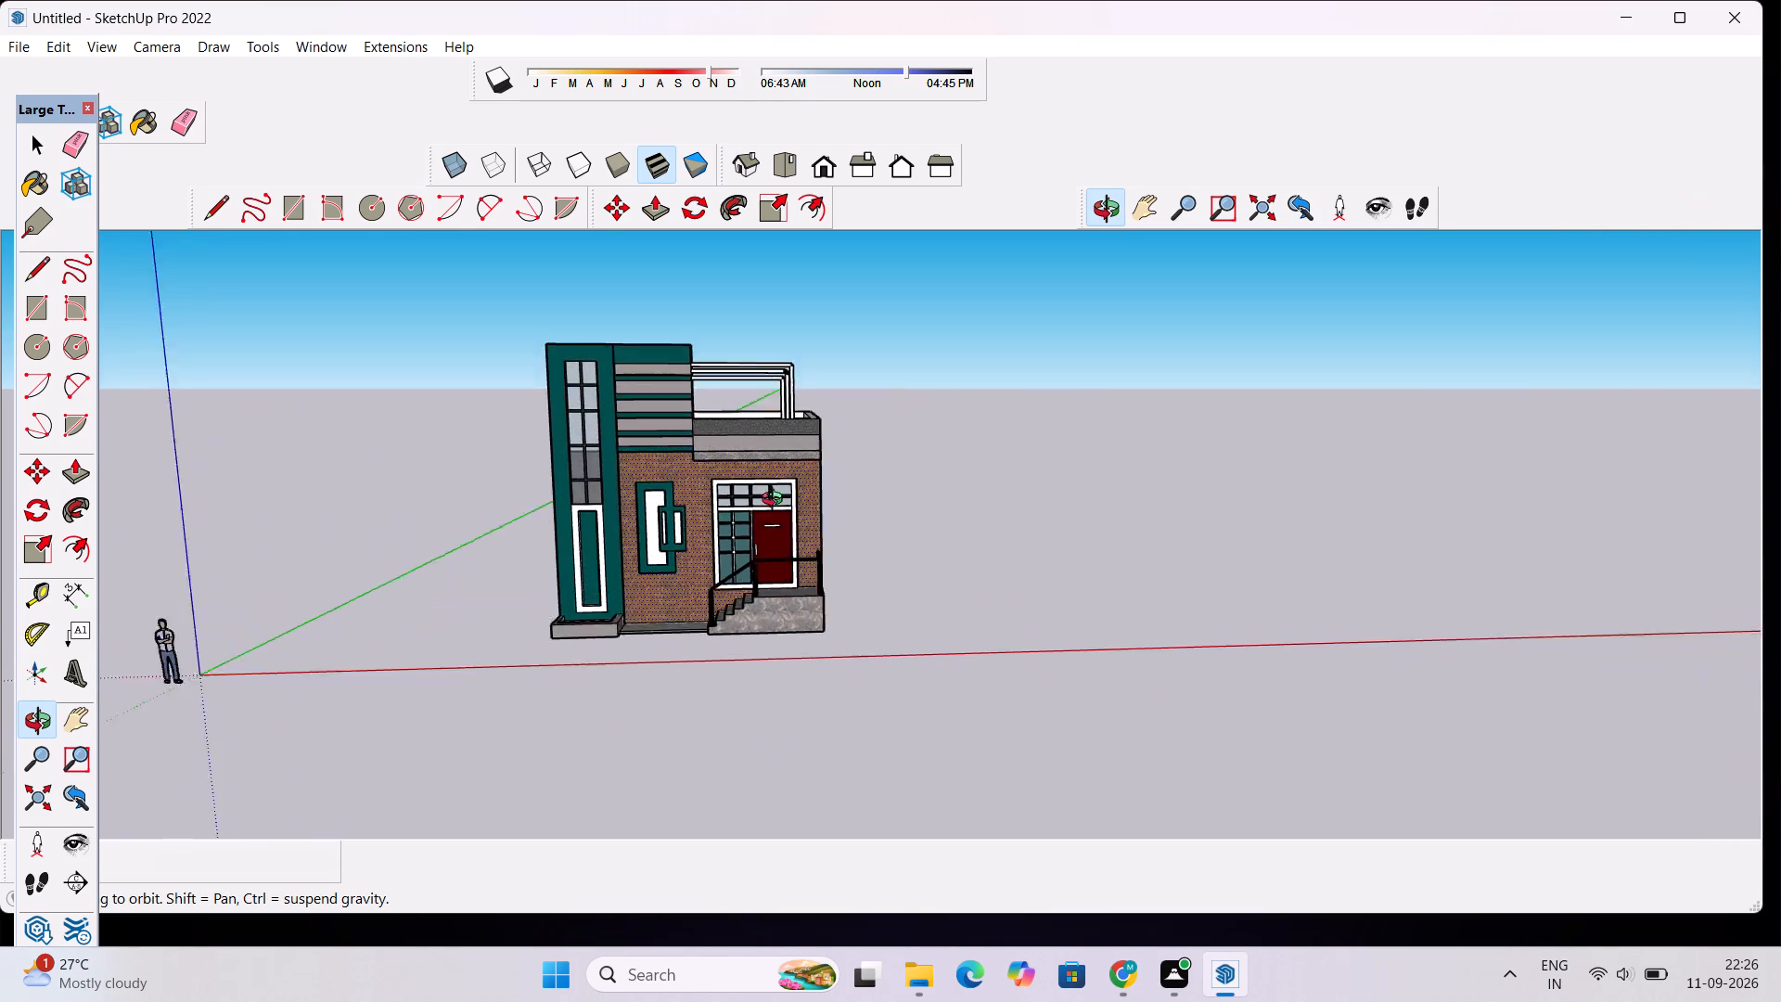
left_click_drag(776, 501, 719, 296)
left_click_drag(1037, 540, 838, 607)
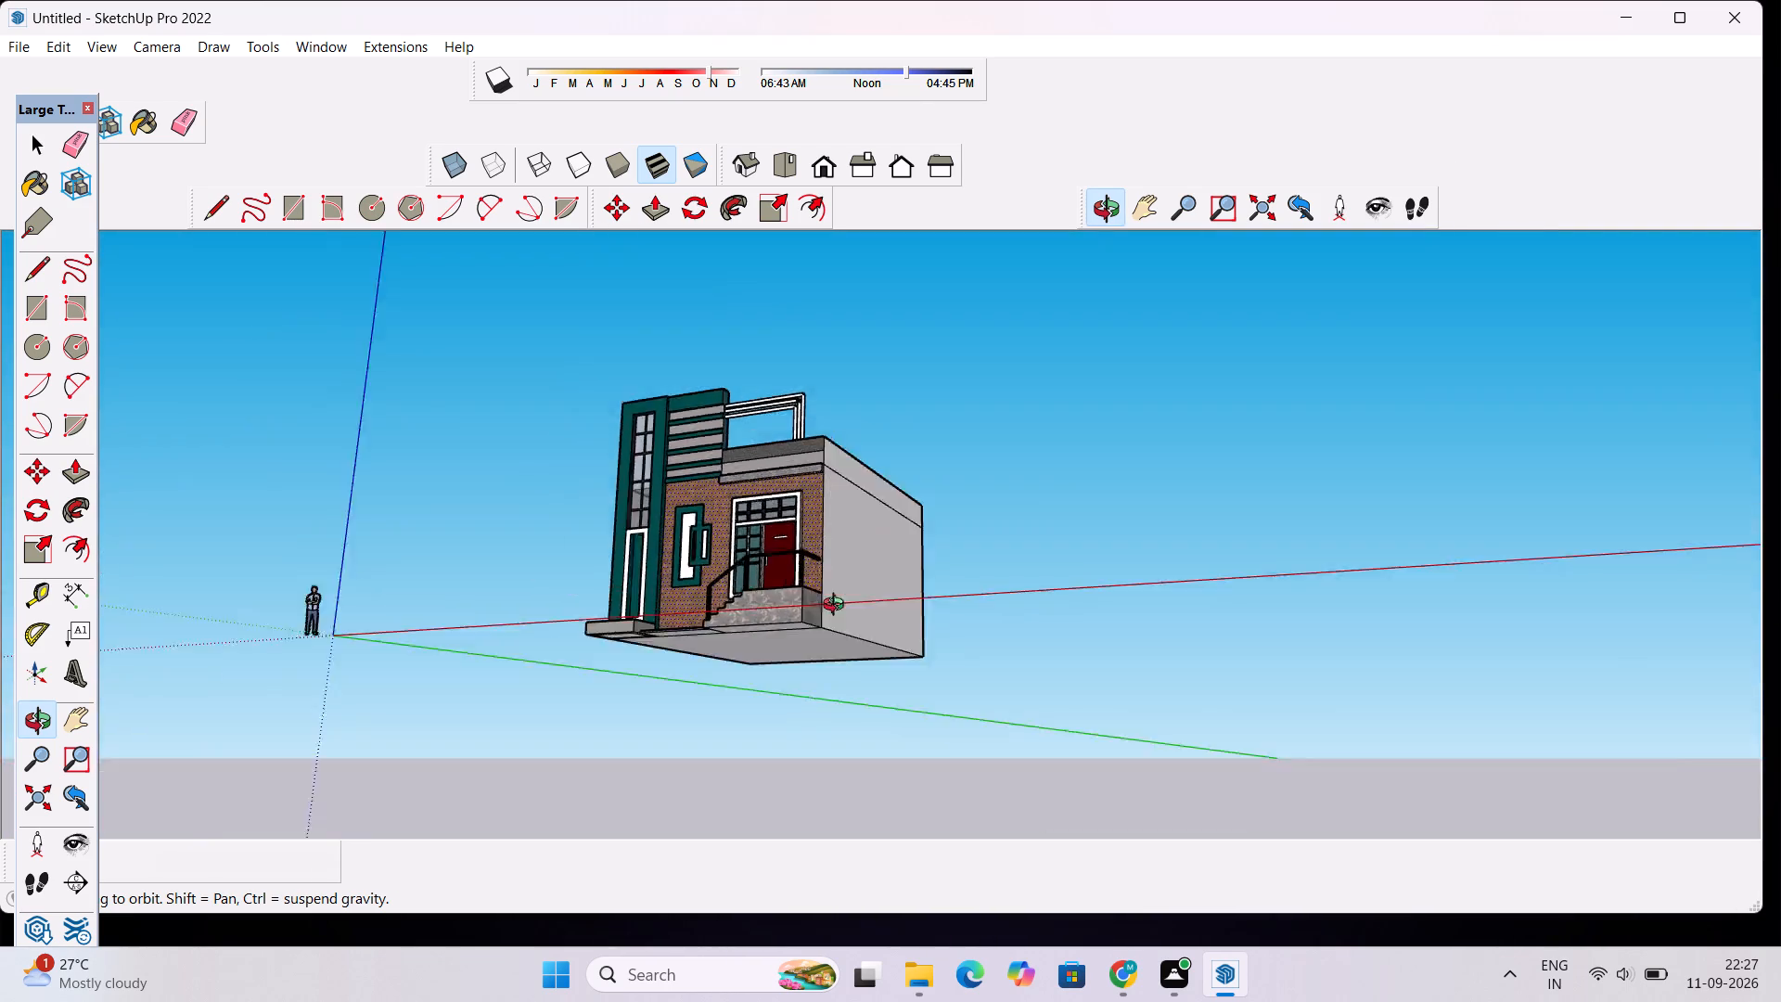
left_click_drag(838, 607, 536, 790)
left_click_drag(1047, 409, 906, 663)
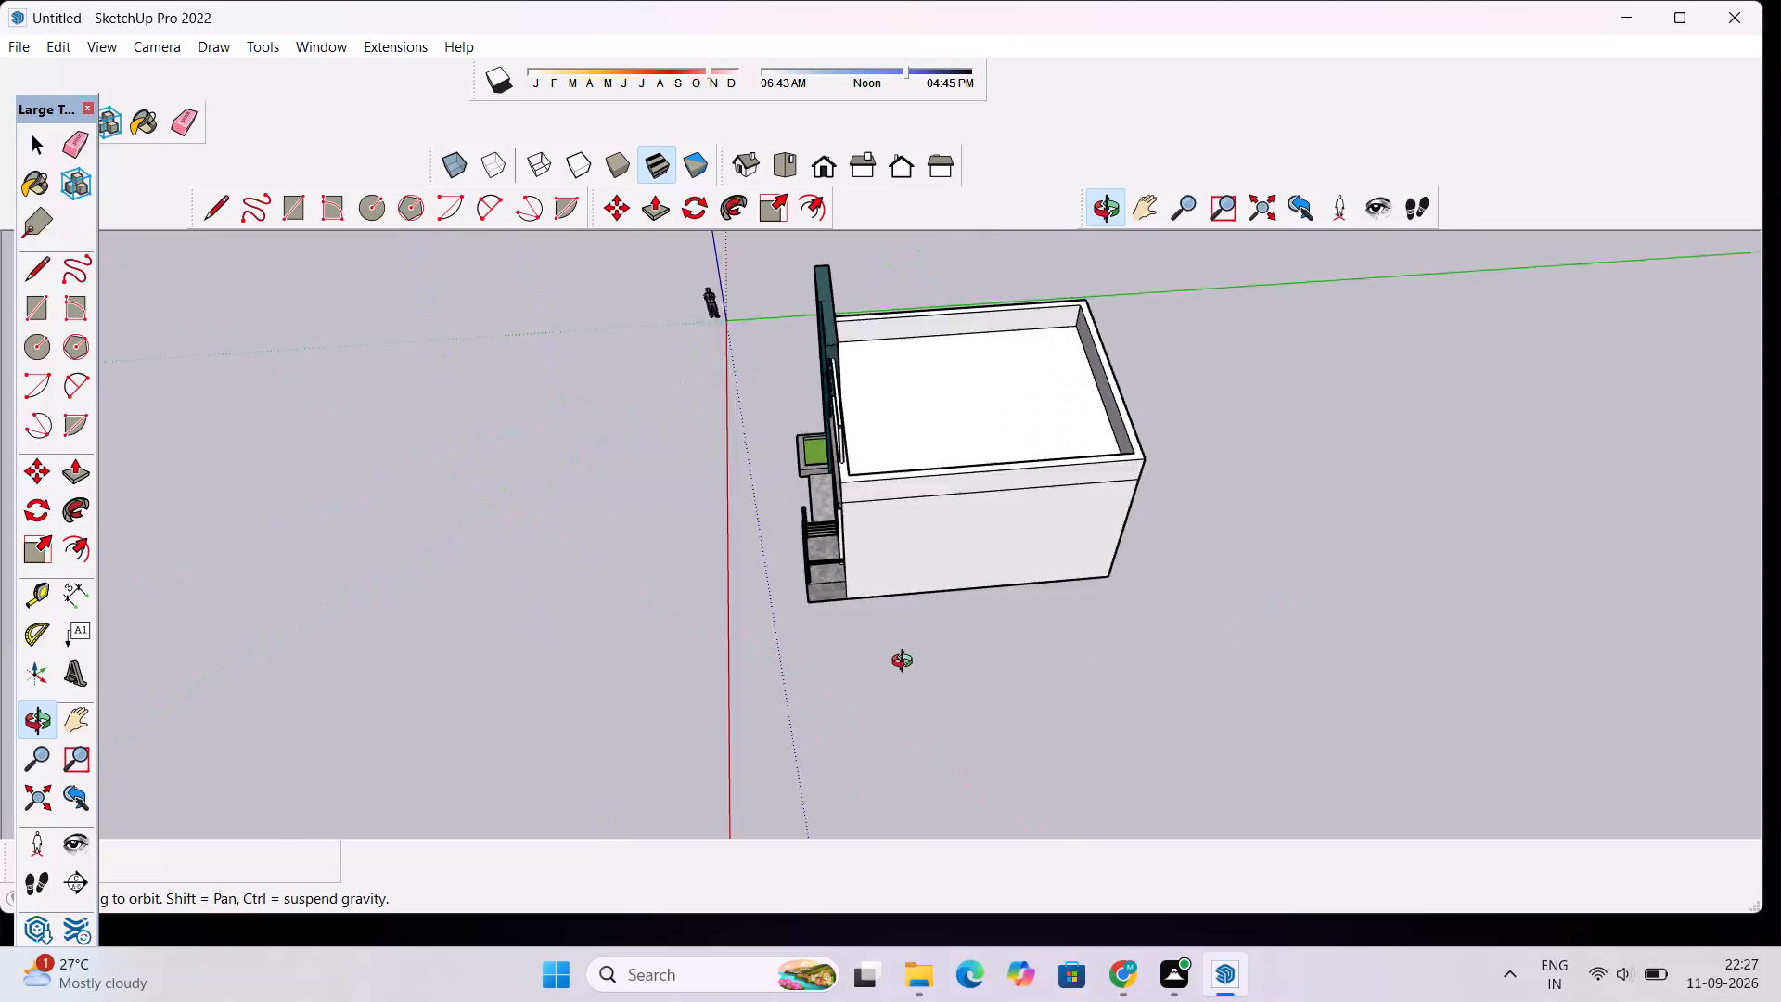
left_click_drag(906, 663, 1451, 515)
scroll(868, 535, "down", 4)
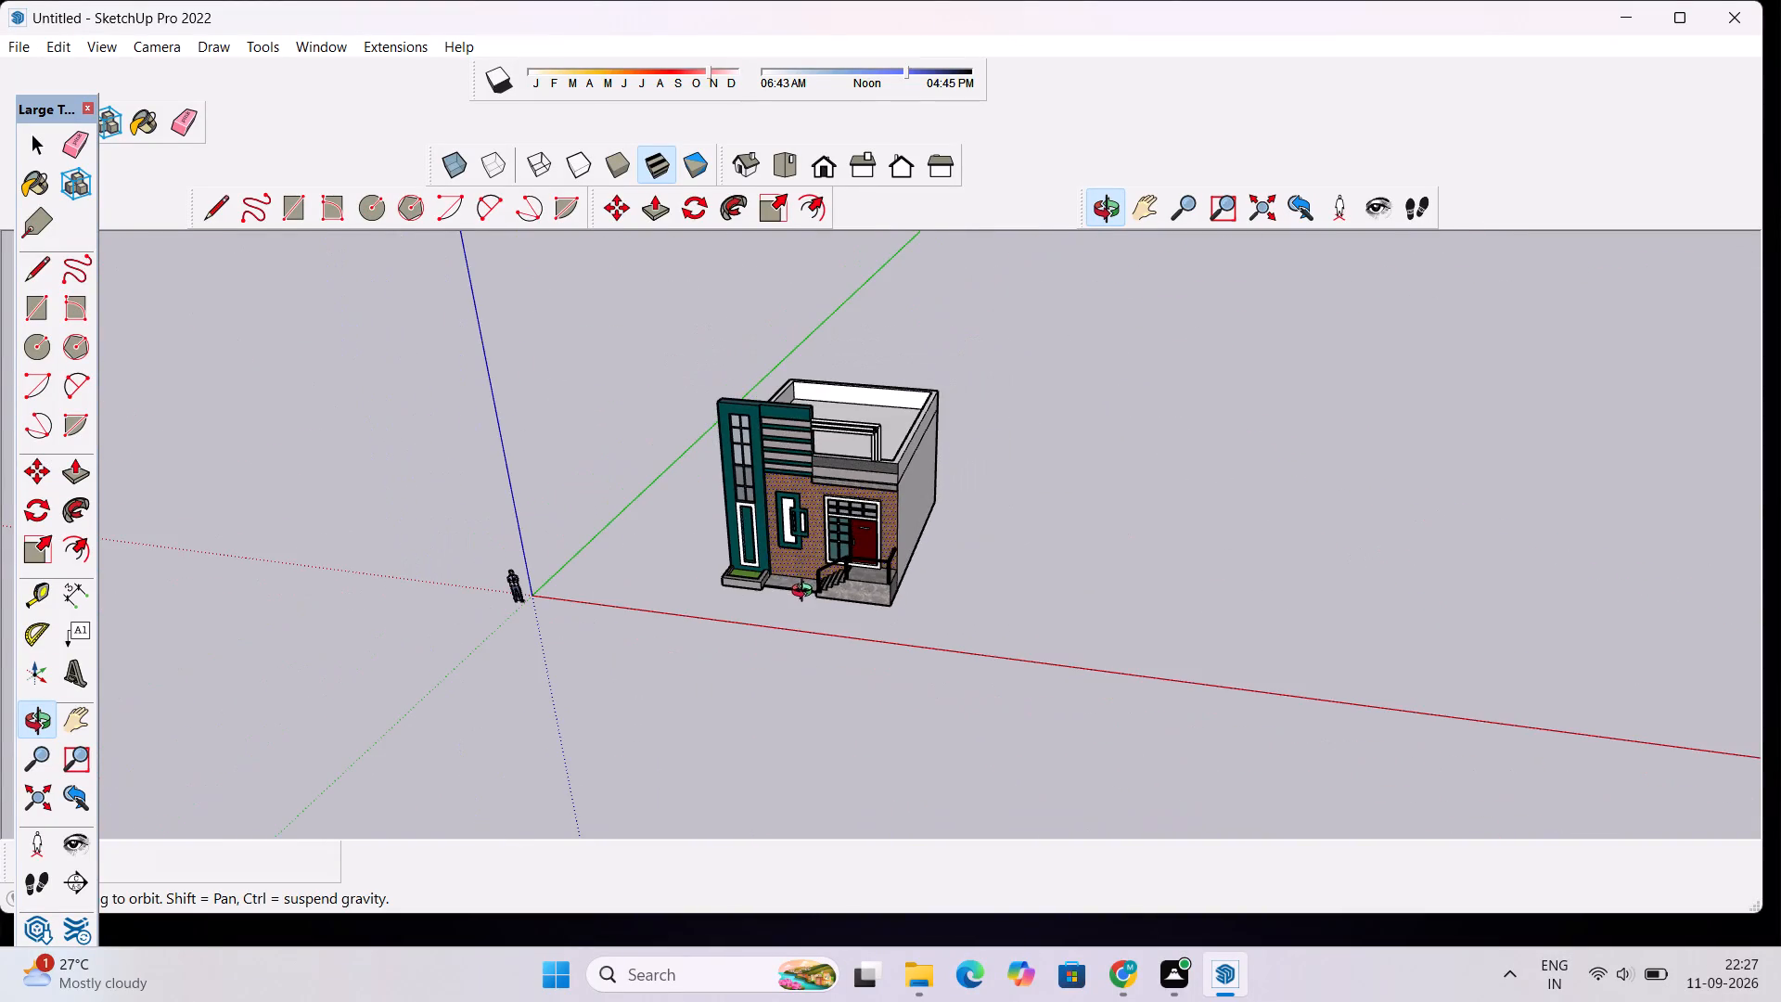
left_click_drag(813, 585, 910, 509)
scroll(855, 520, "up", 5)
left_click_drag(814, 570, 830, 507)
scroll(830, 465, "up", 3)
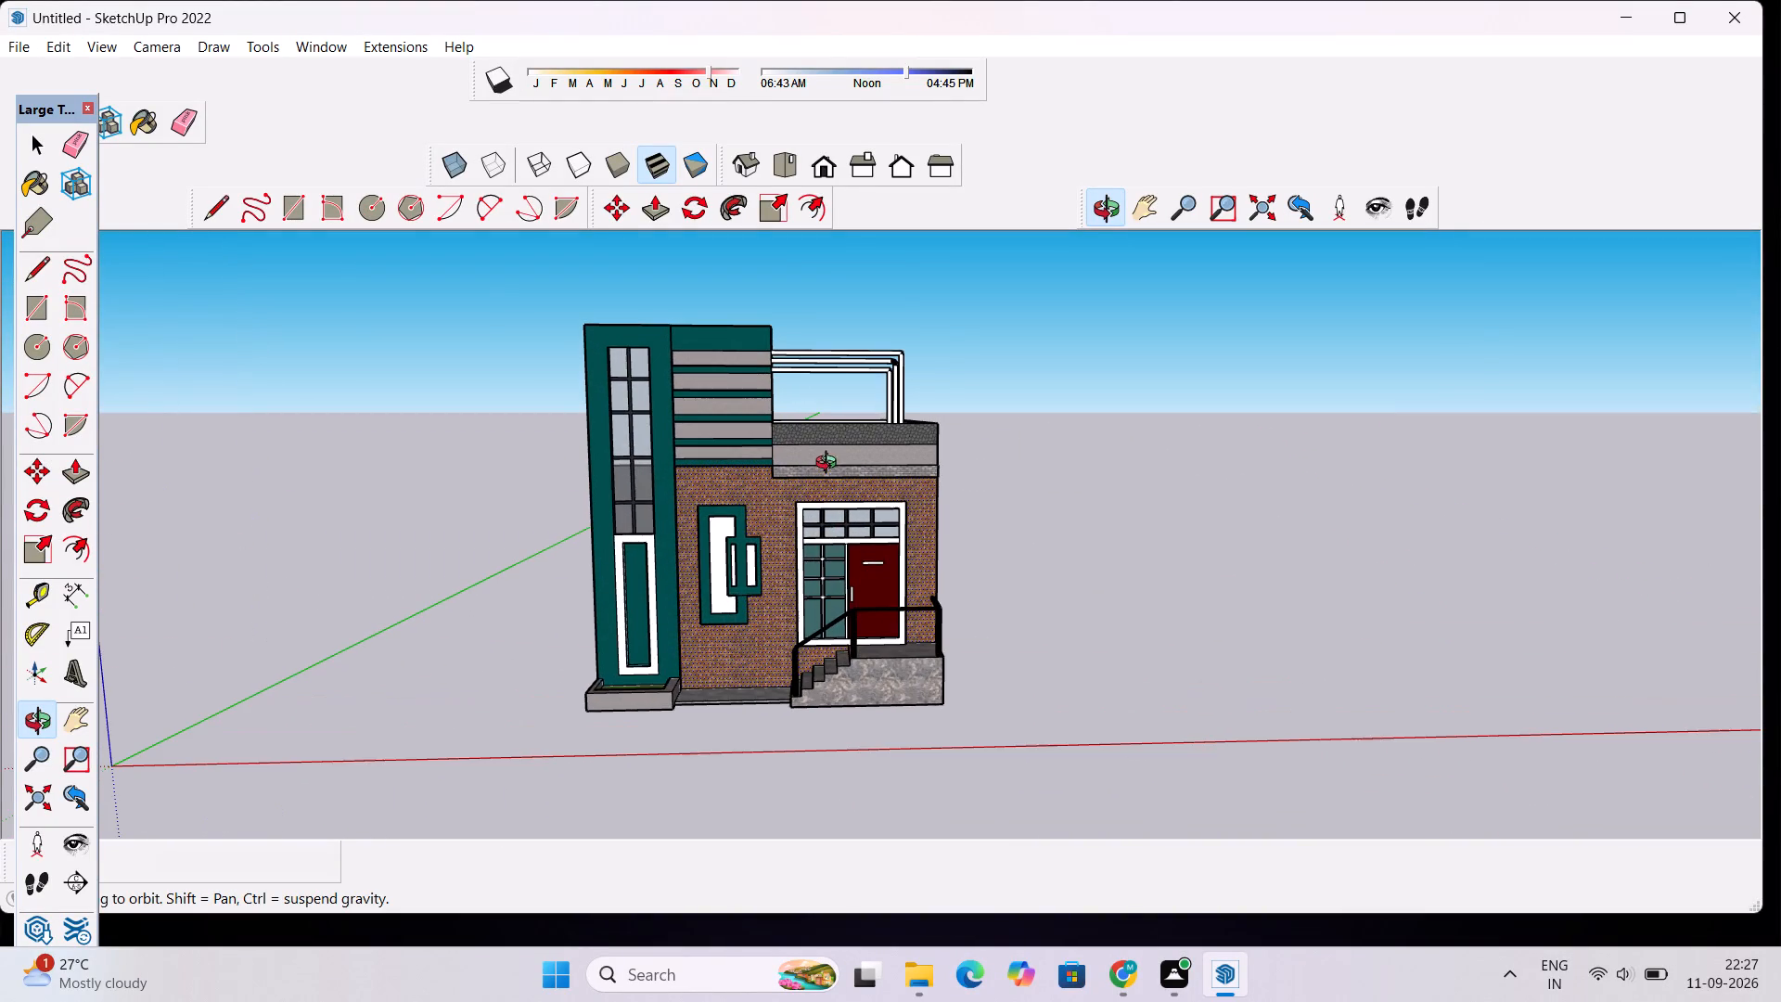
key("space")
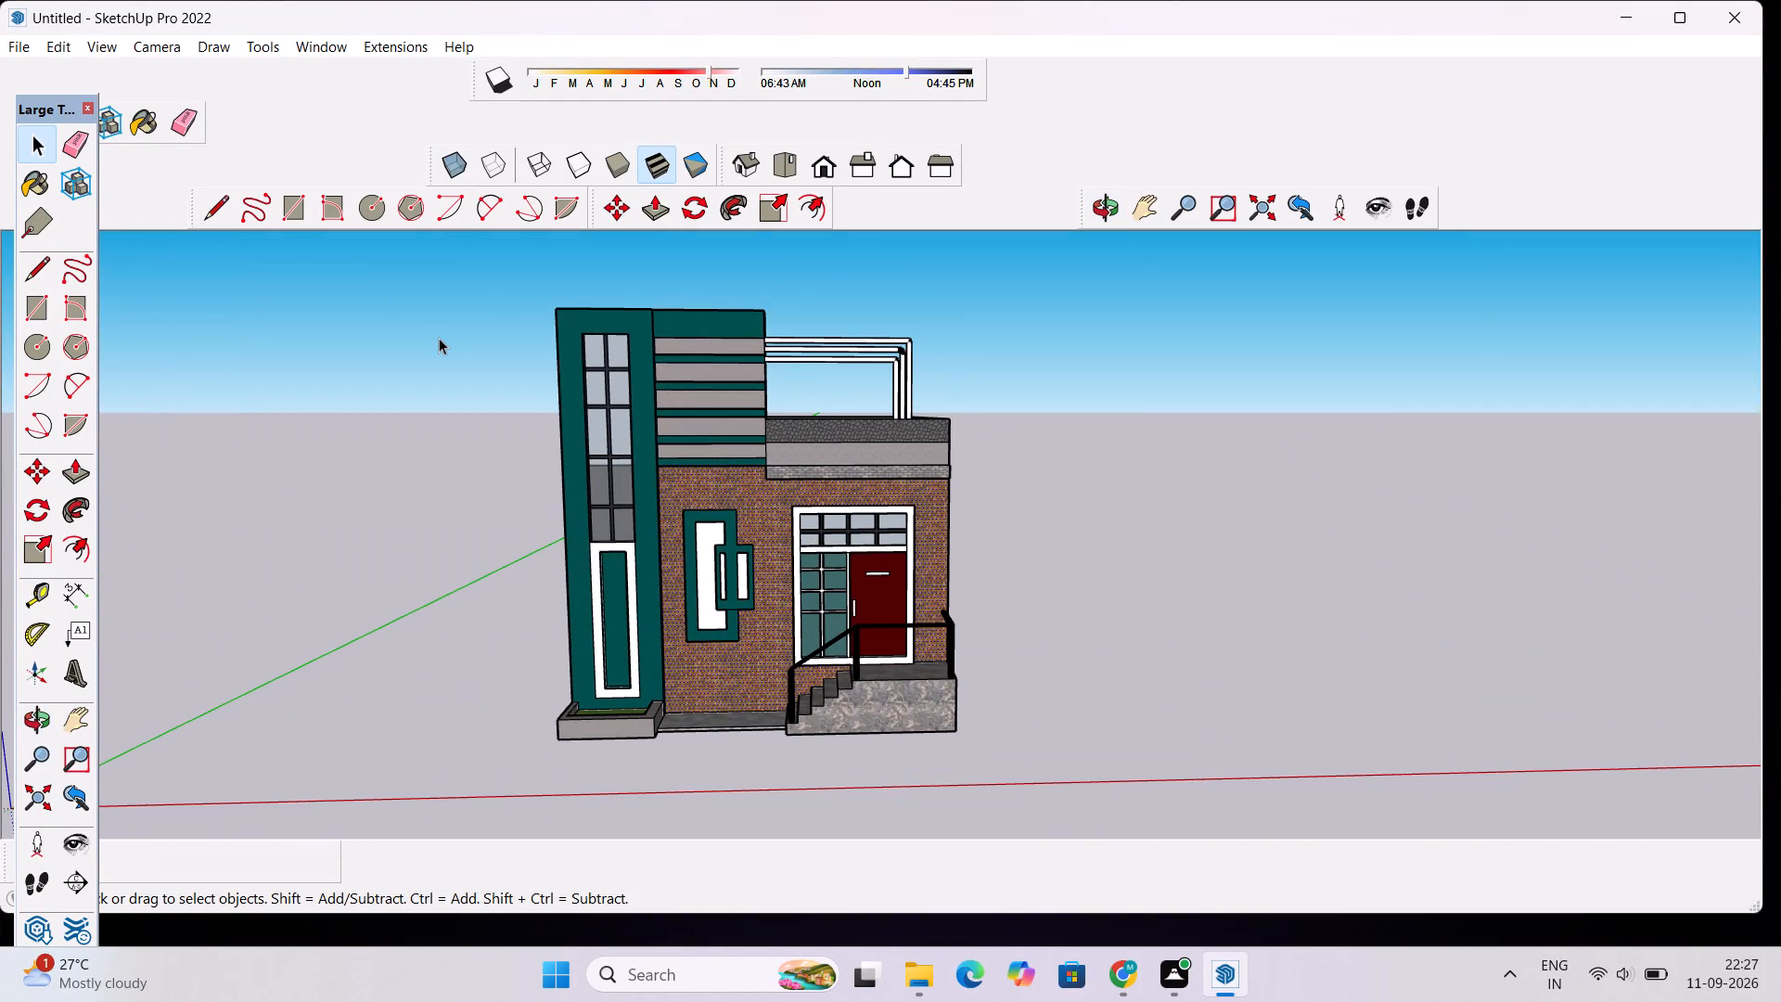
Save the model in the Documents folder under the name ELEVATION.
key("ctrl+s")
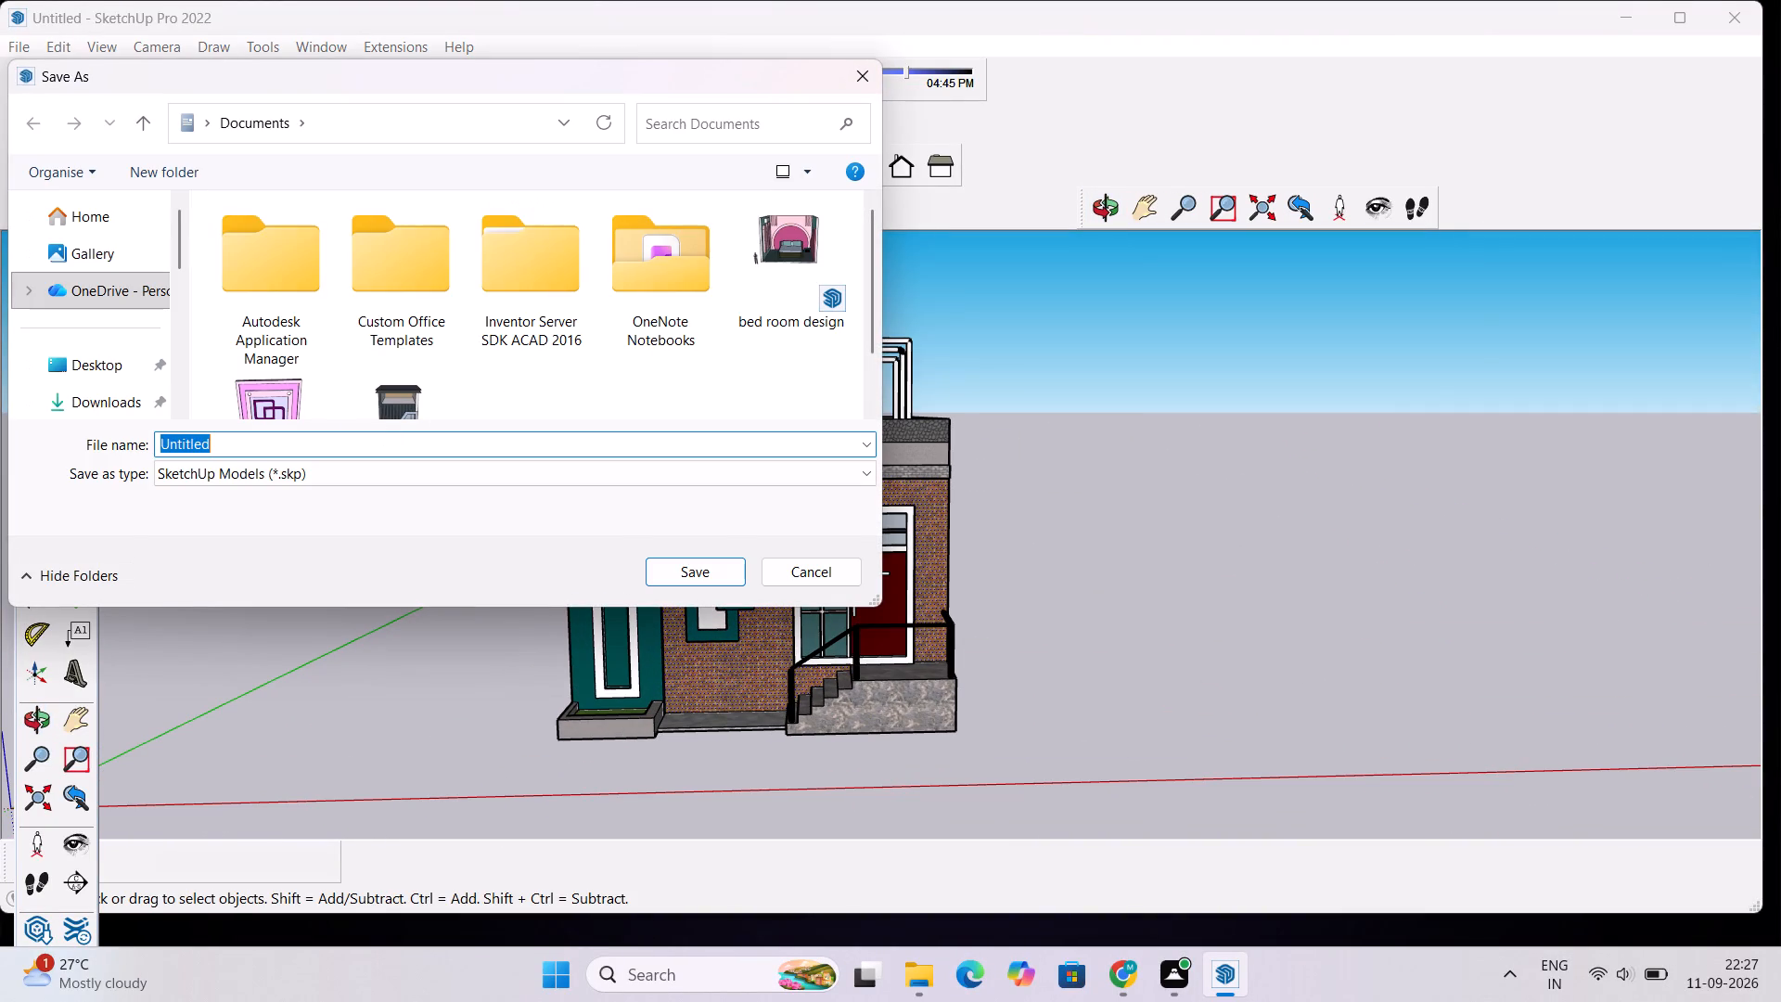
left_click(312, 443)
key("BackSpace")
key("BackSpace")
key("BackSpace")
key("BackSpace")
key("BackSpace")
key("BackSpace")
key("BackSpace")
key("BackSpace")
key("BackSpace")
key("BackSpace")
key("BackSpace")
key("BackSpace")
key("BackSpace")
key("BackSpace")
key("BackSpace")
key("BackSpace")
key("BackSpace")
key("BackSpace")
key("BackSpace")
key("BackSpace")
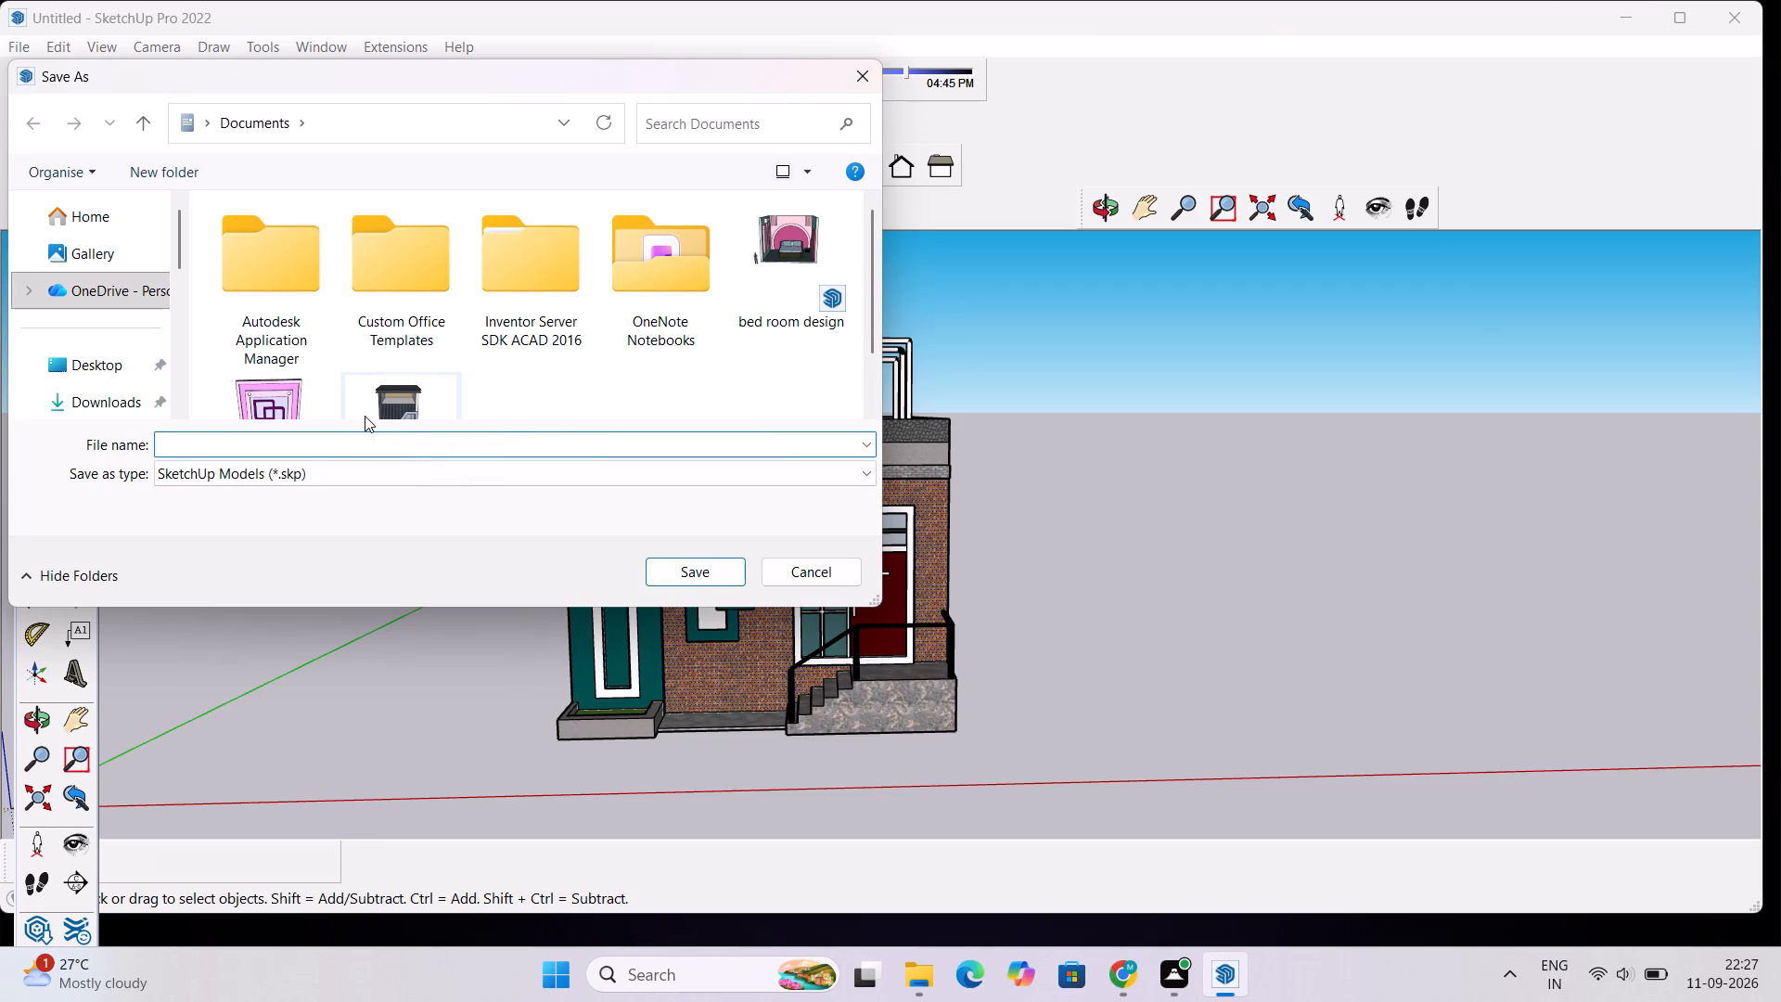
key("e")
type("LEVATION")
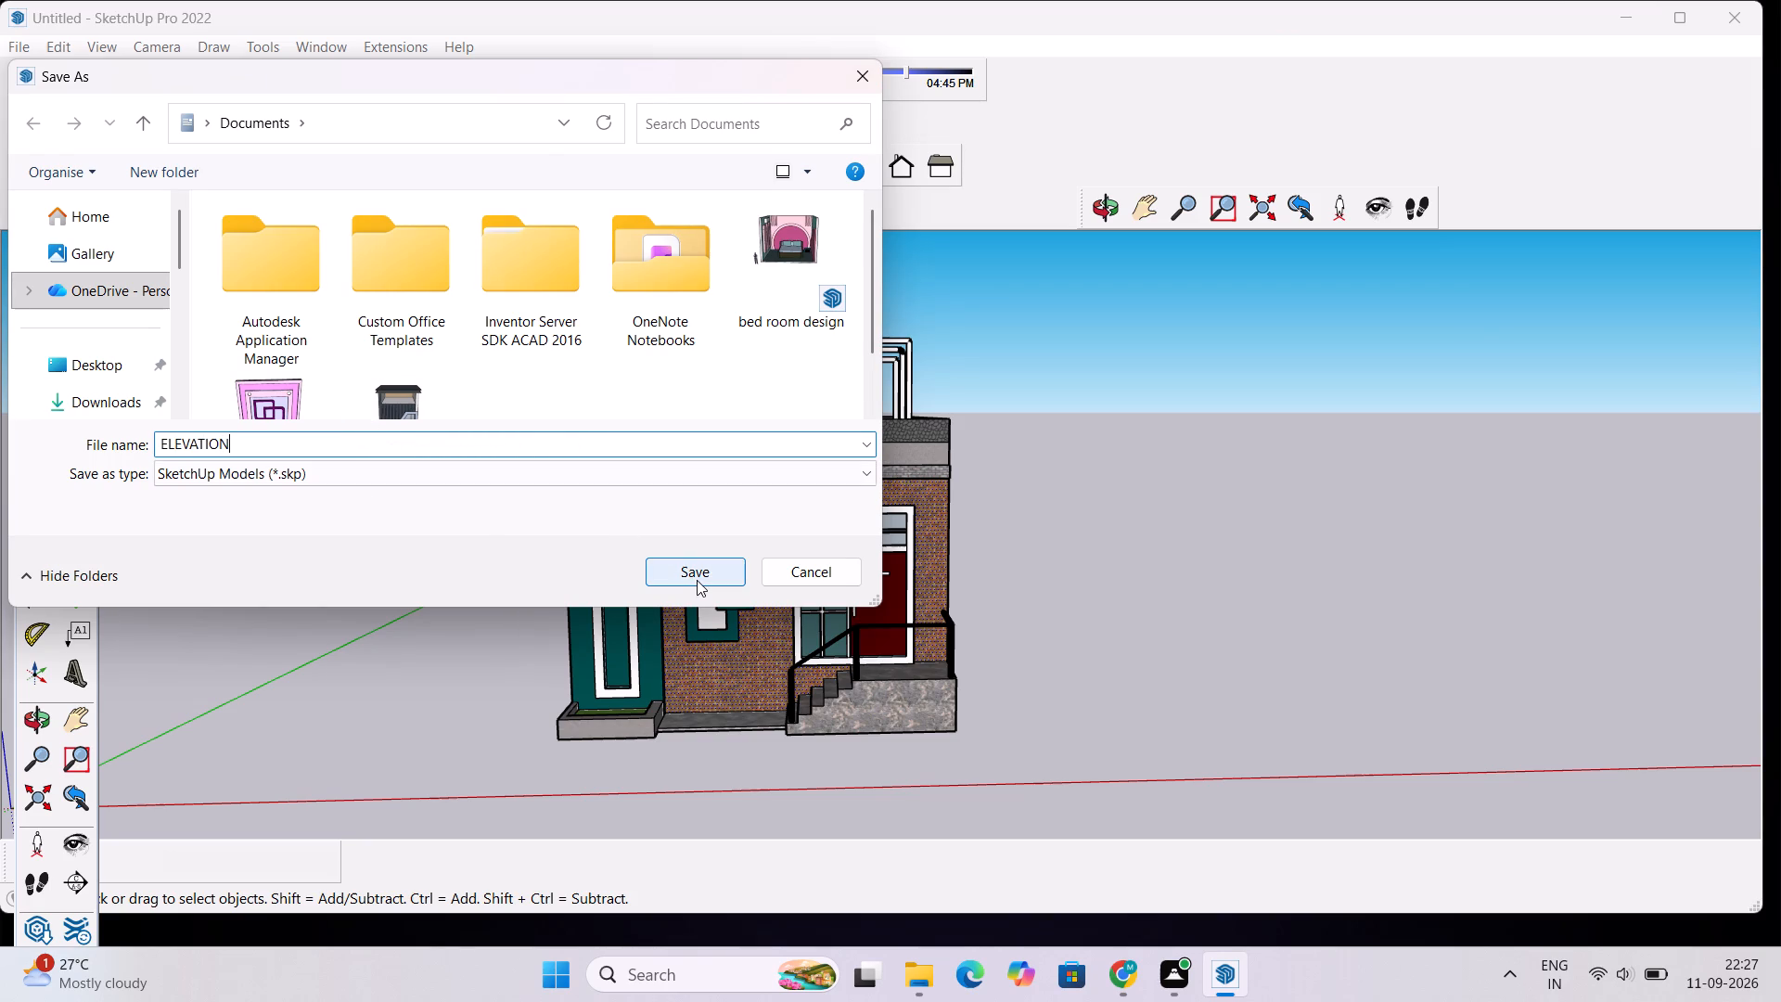
left_click(697, 580)
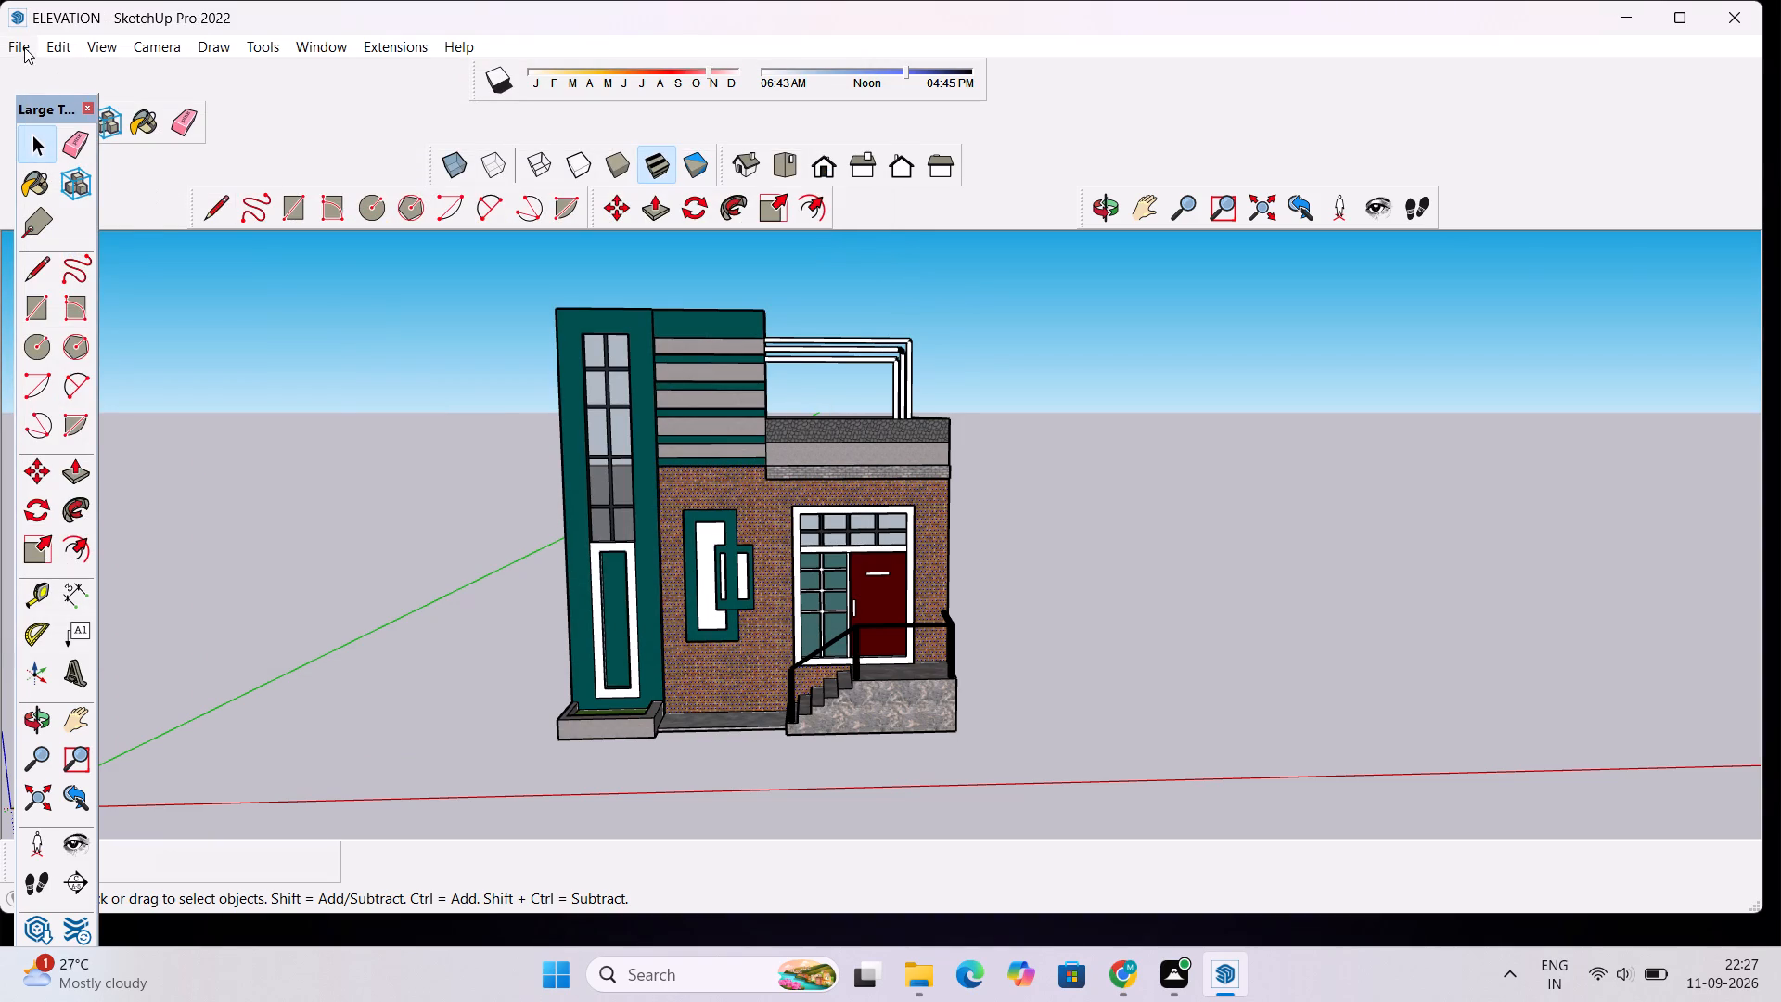
Save the ELEVATION model again before exporting it.
left_click(24, 47)
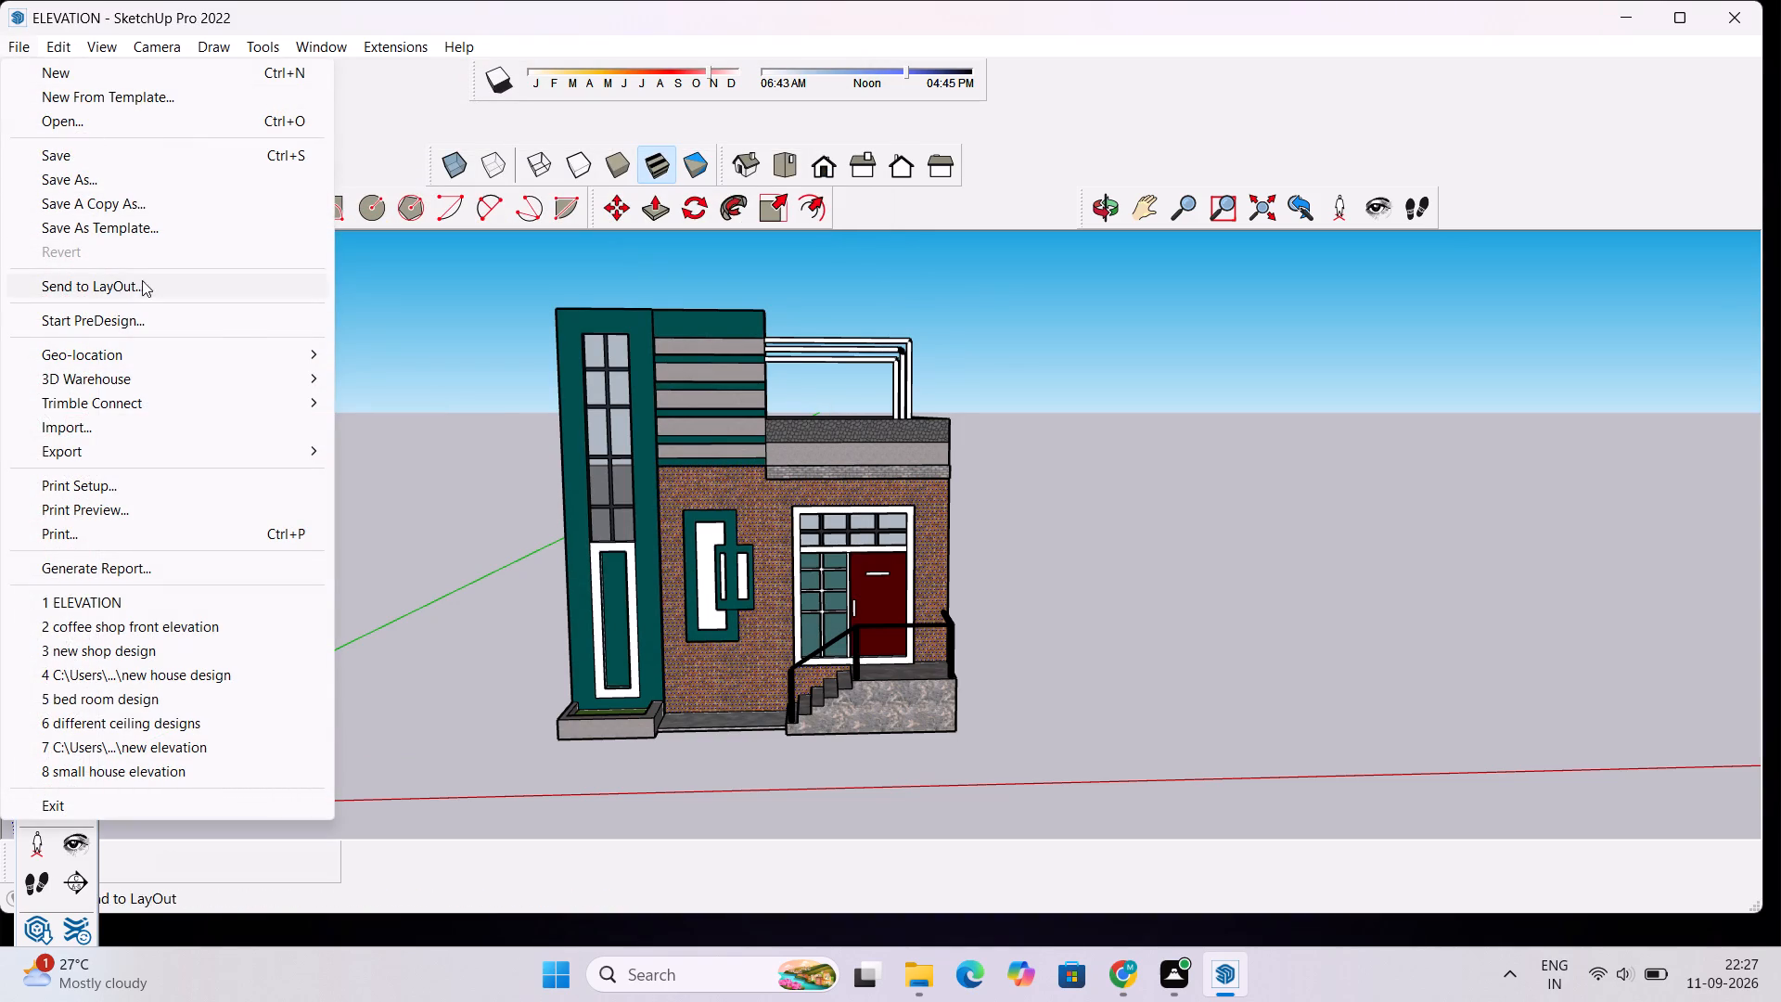
left_click(388, 317)
key("ctrl+s")
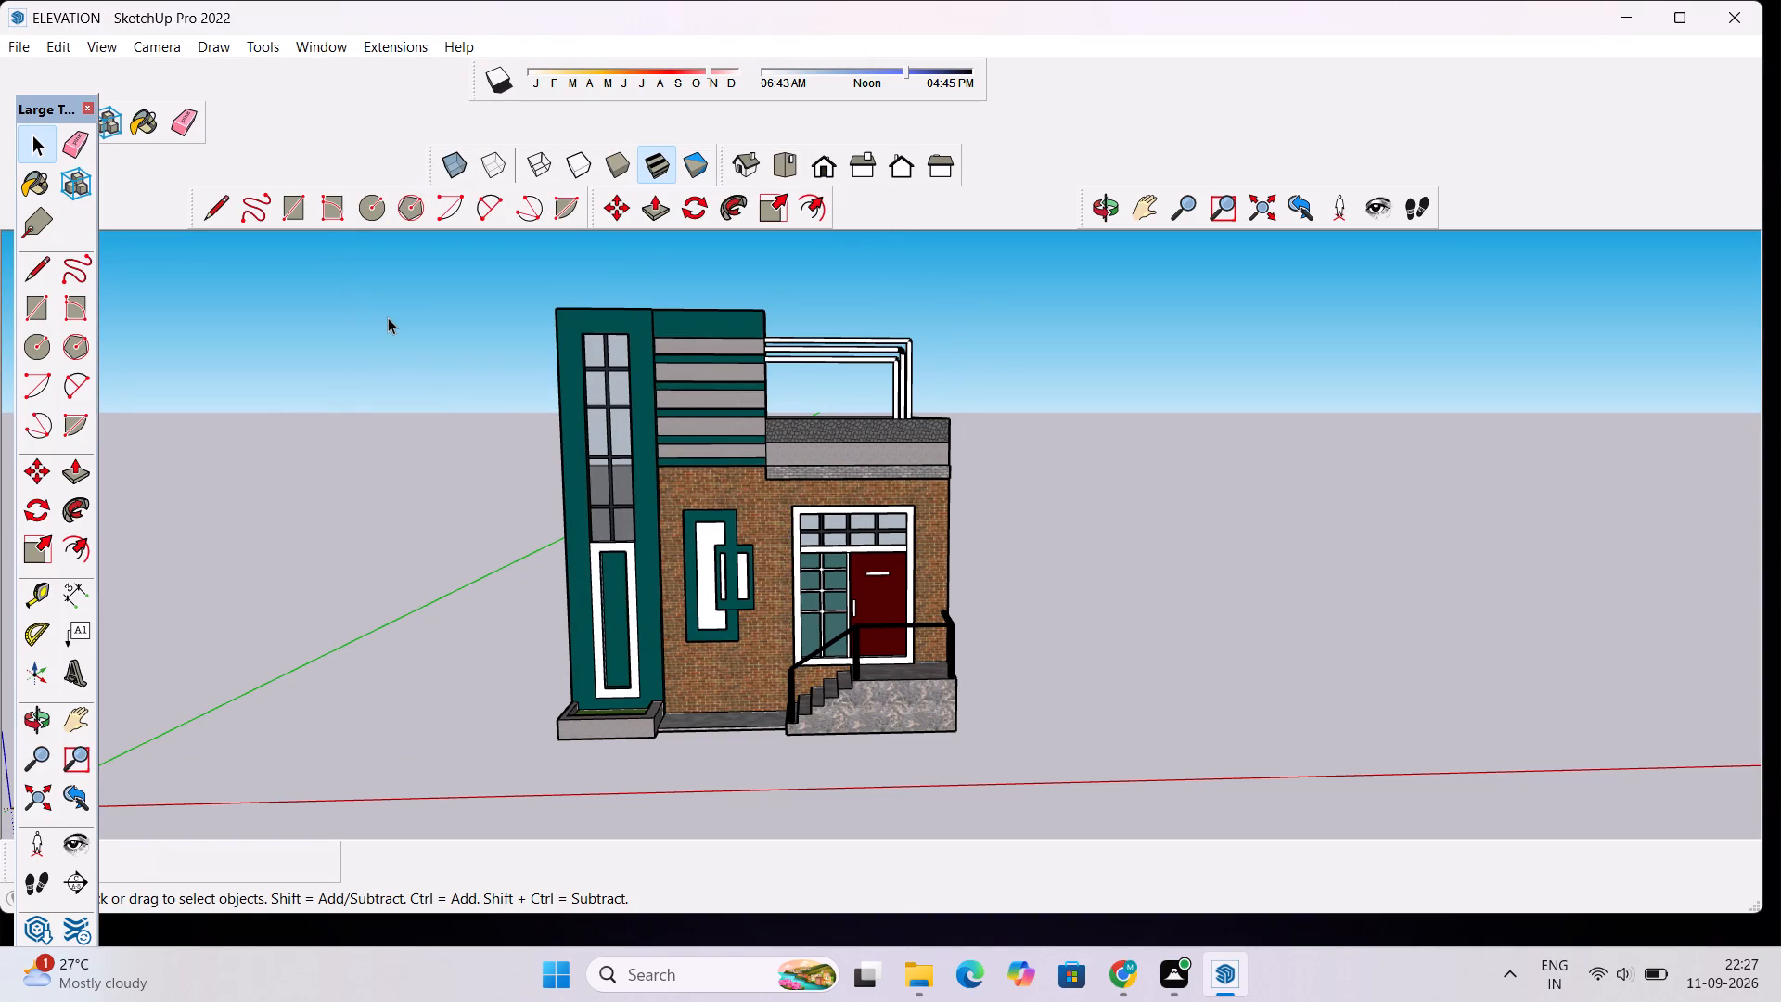
Export the frontal view as a 2D graphic in PDF format to the Downloads folder, named ELEVATION PDF.
left_click(23, 52)
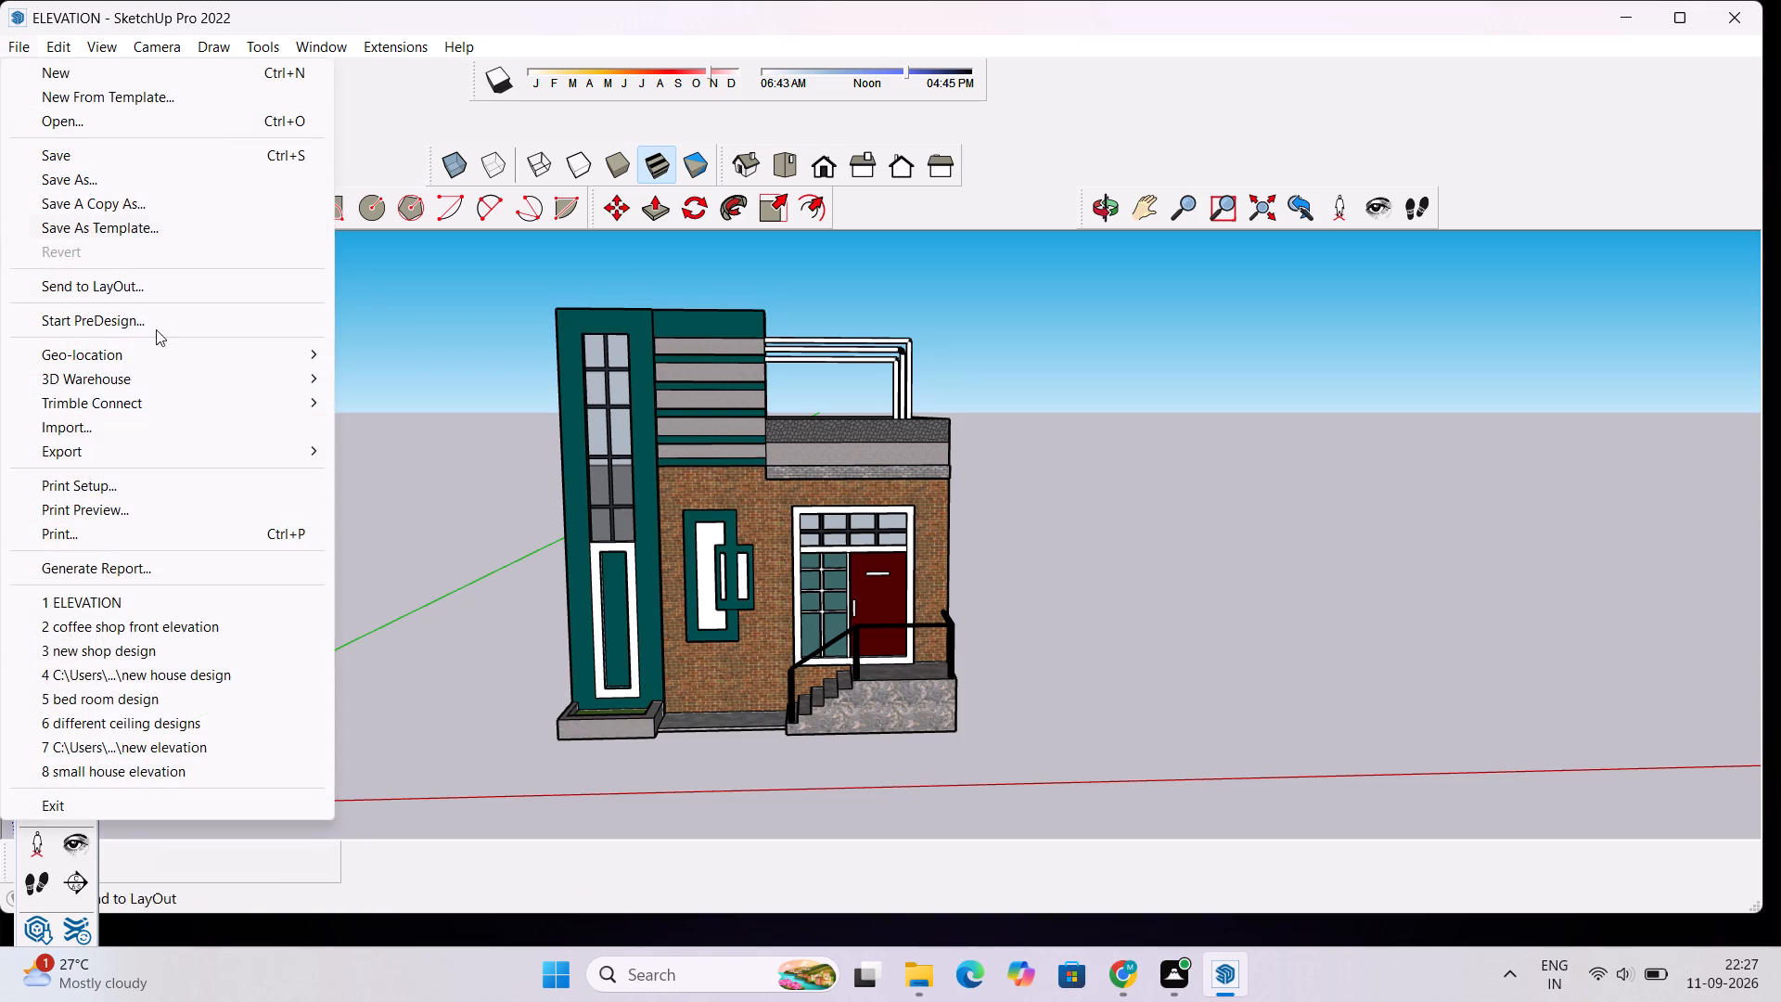
left_click(373, 472)
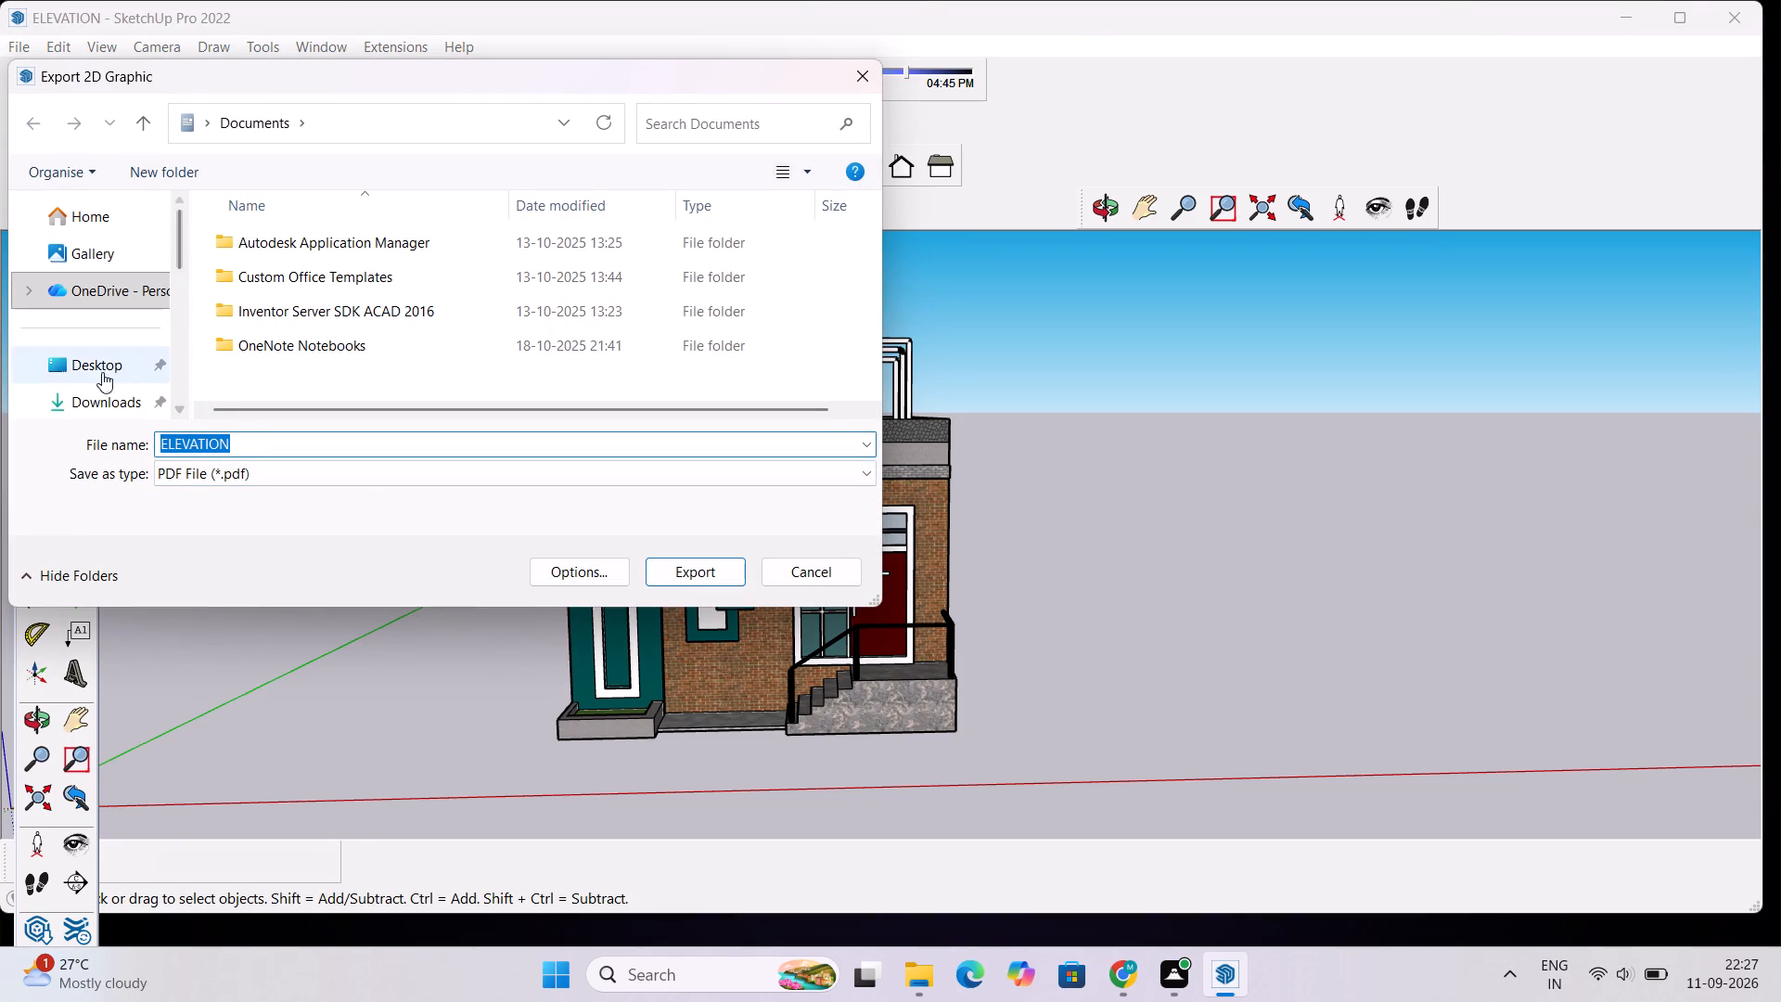
left_click(101, 393)
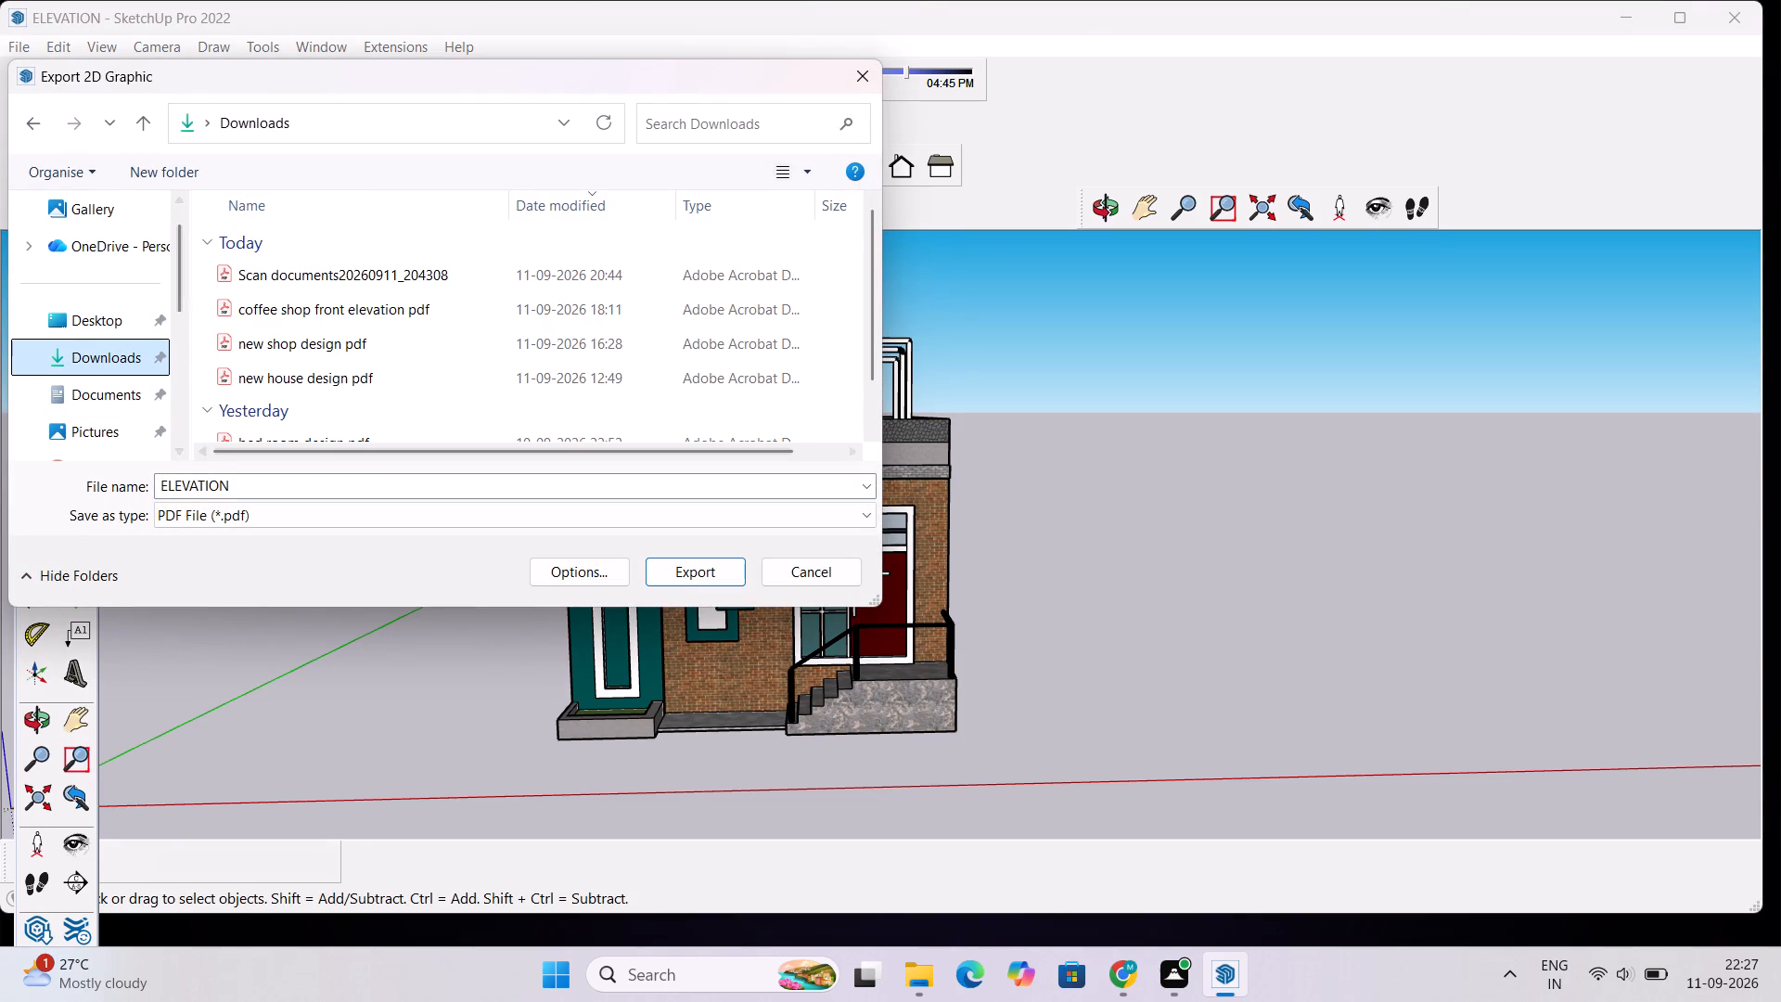
left_click(235, 488)
left_click(239, 483)
key("space")
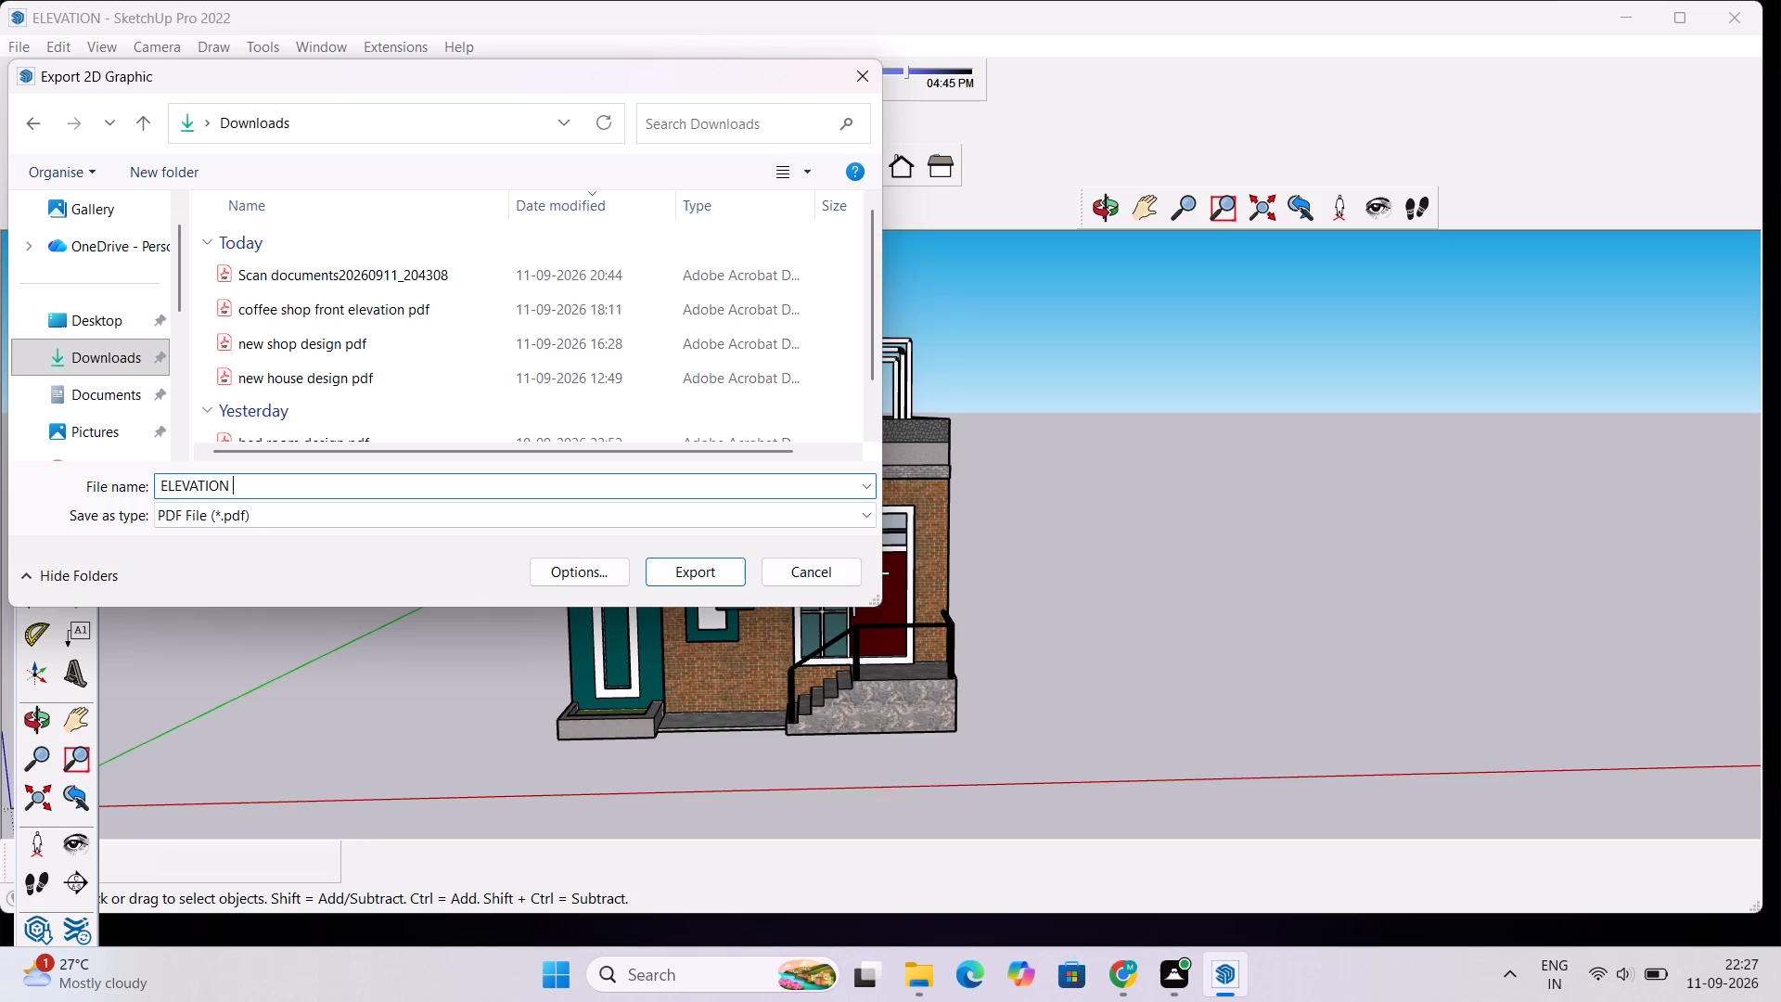
type("PDF")
left_click(243, 517)
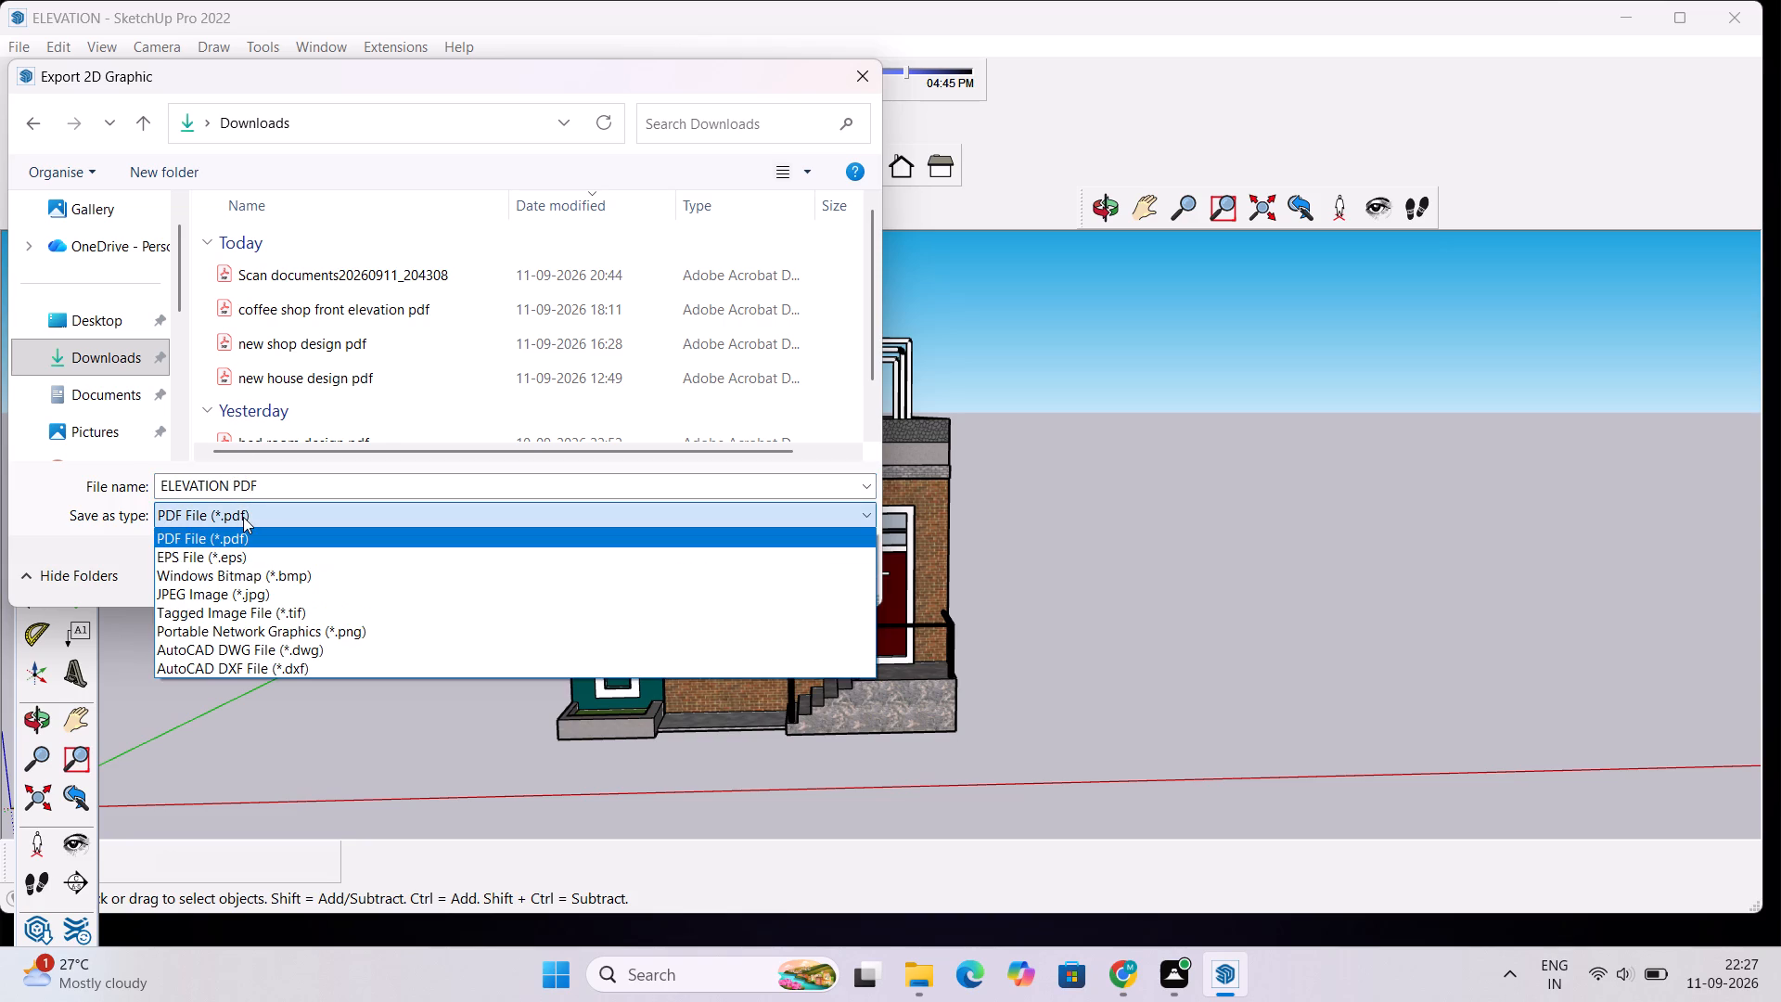
left_click(243, 517)
left_click(683, 581)
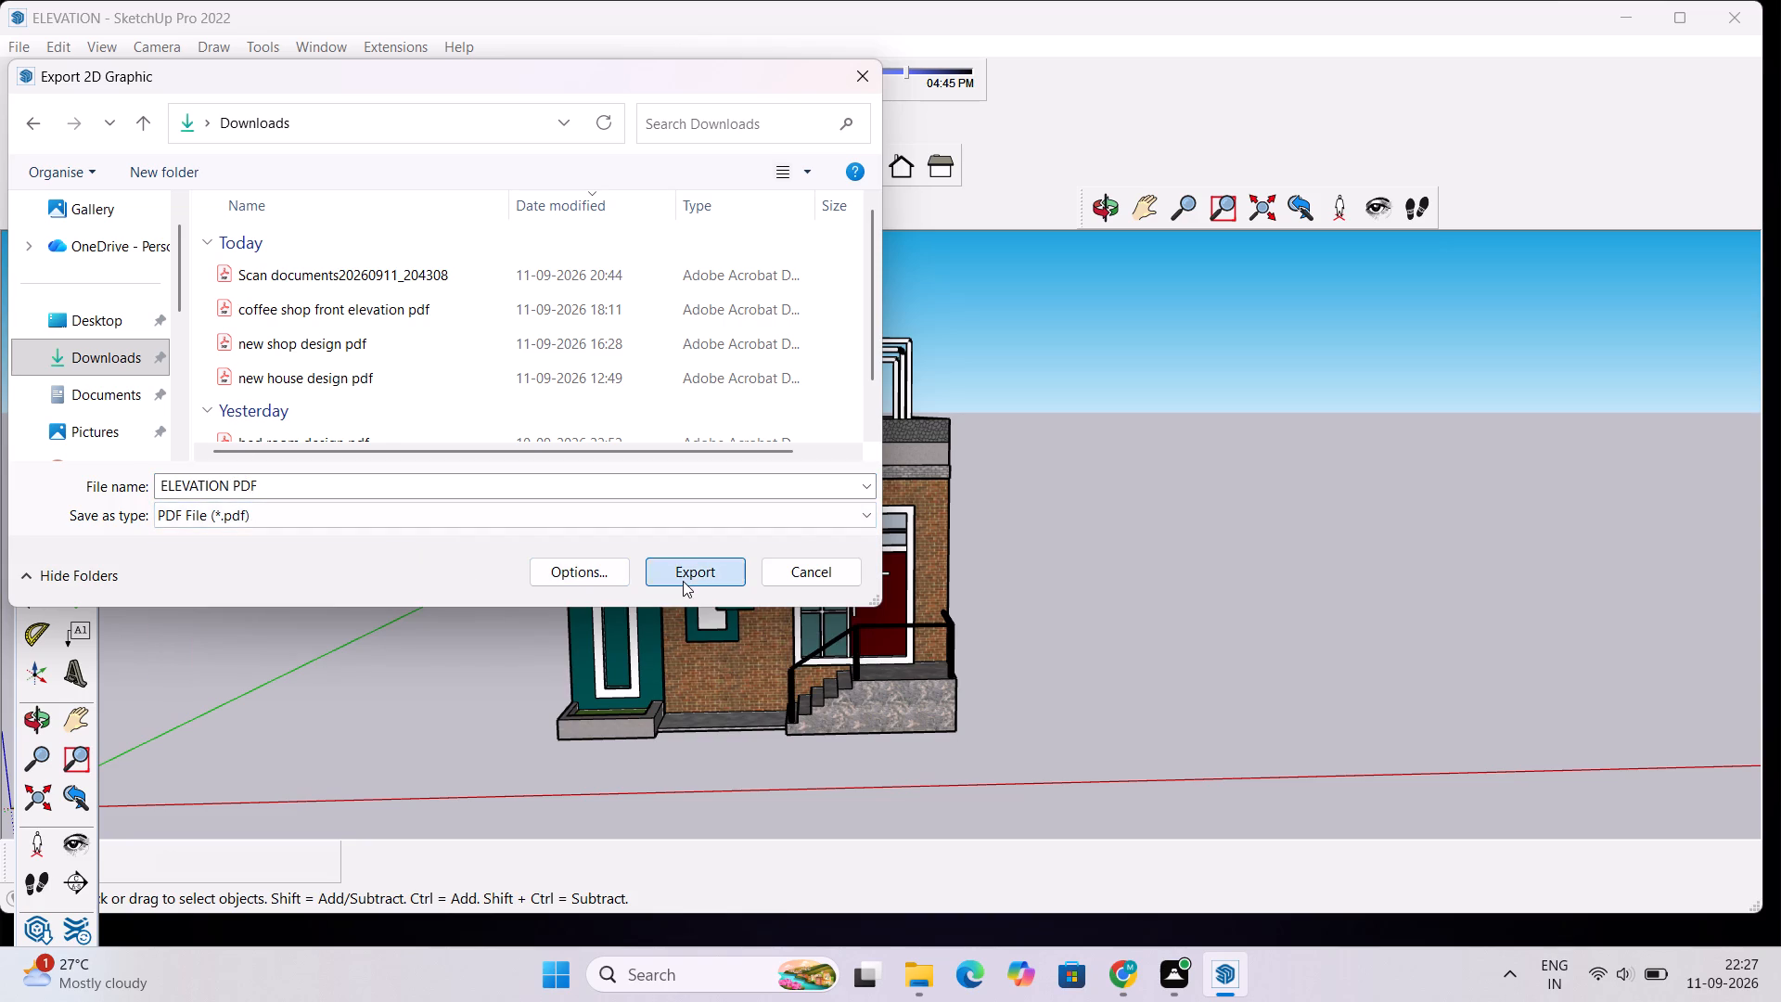